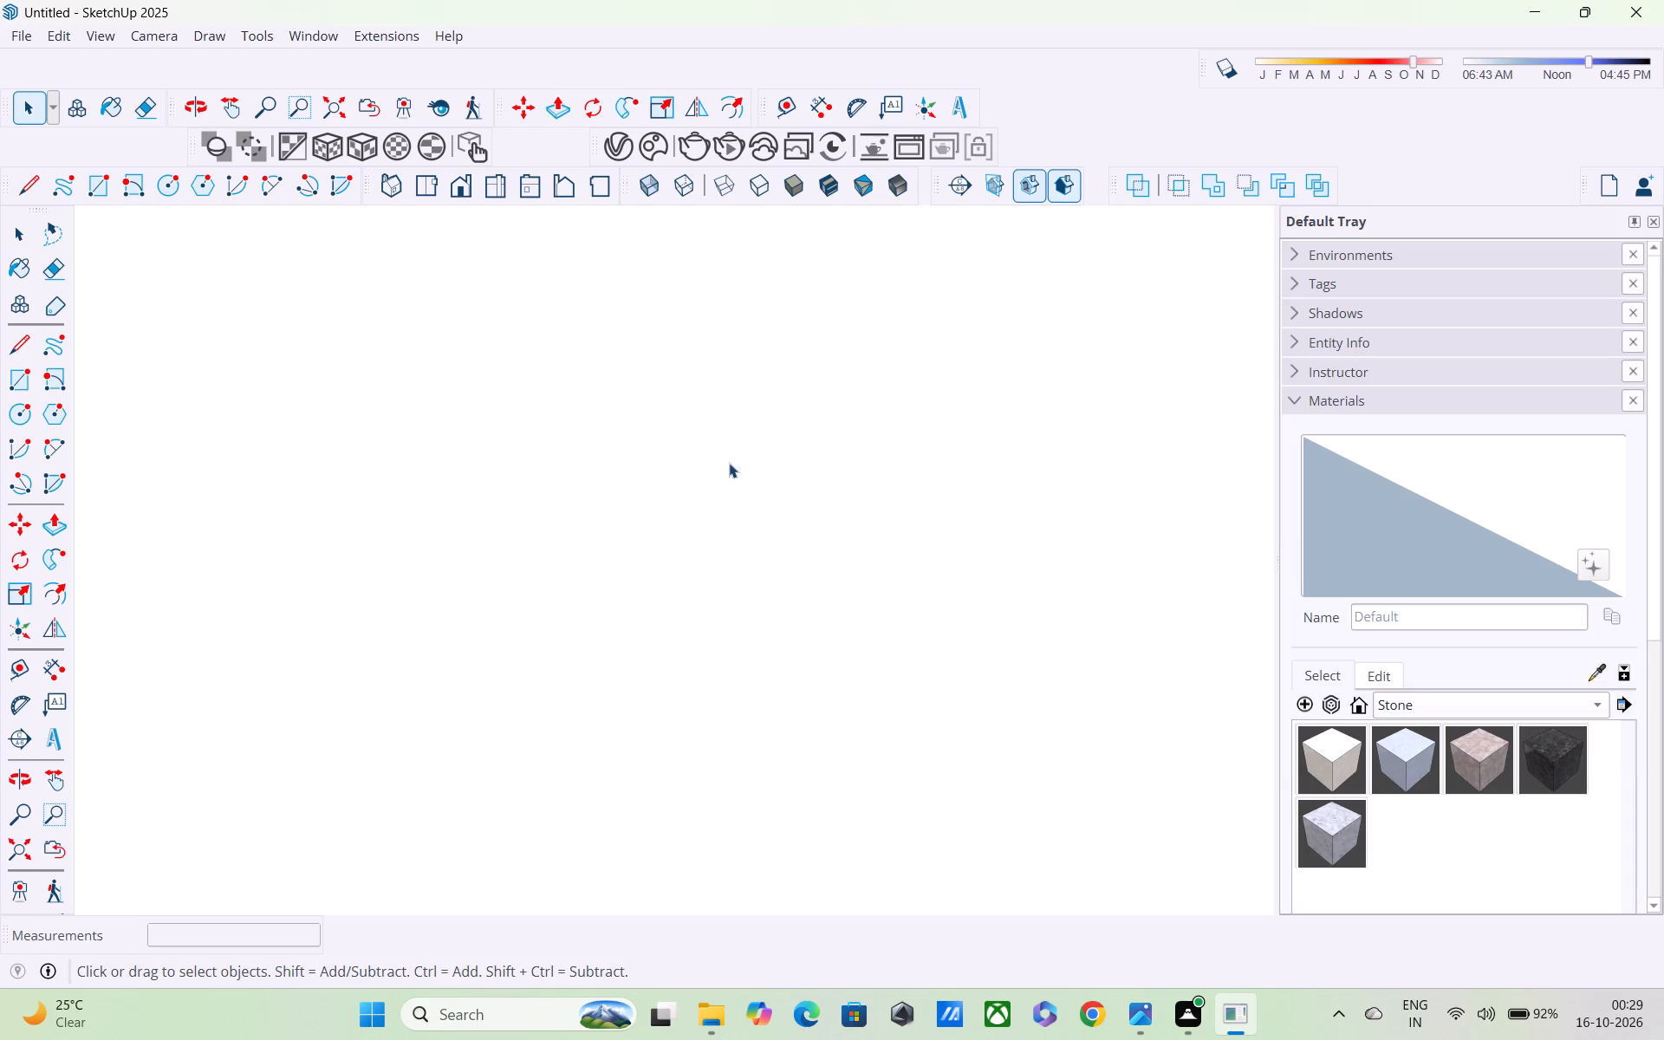
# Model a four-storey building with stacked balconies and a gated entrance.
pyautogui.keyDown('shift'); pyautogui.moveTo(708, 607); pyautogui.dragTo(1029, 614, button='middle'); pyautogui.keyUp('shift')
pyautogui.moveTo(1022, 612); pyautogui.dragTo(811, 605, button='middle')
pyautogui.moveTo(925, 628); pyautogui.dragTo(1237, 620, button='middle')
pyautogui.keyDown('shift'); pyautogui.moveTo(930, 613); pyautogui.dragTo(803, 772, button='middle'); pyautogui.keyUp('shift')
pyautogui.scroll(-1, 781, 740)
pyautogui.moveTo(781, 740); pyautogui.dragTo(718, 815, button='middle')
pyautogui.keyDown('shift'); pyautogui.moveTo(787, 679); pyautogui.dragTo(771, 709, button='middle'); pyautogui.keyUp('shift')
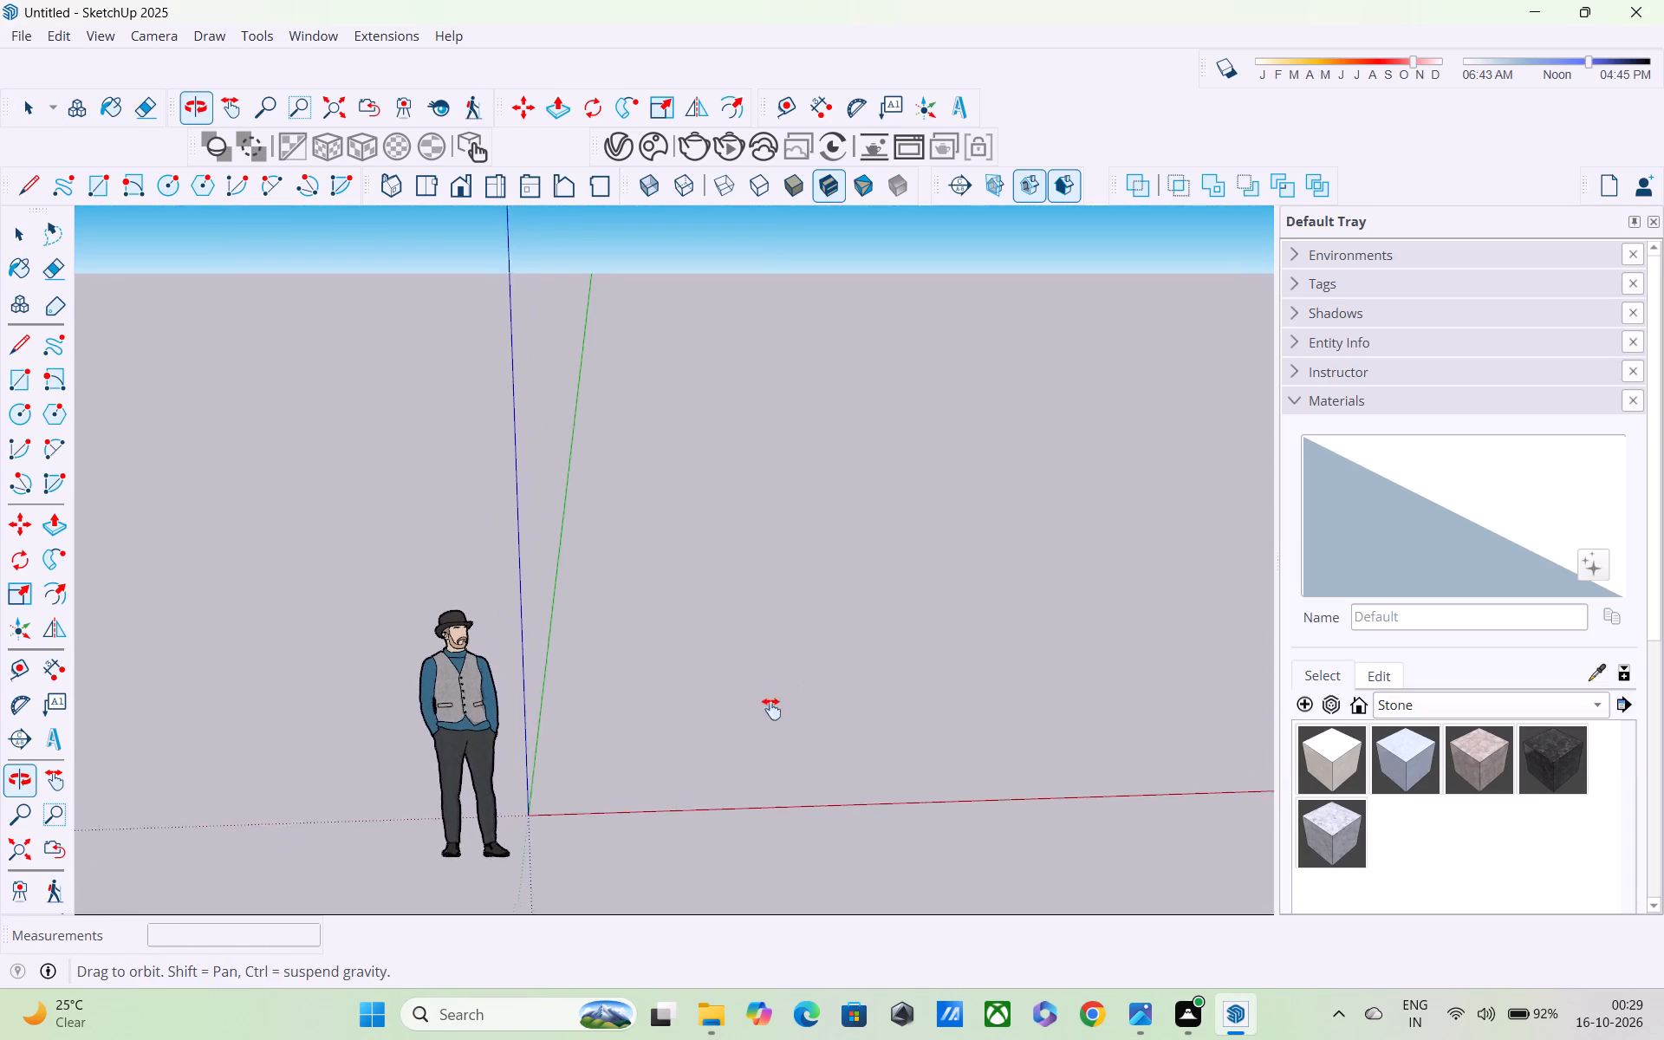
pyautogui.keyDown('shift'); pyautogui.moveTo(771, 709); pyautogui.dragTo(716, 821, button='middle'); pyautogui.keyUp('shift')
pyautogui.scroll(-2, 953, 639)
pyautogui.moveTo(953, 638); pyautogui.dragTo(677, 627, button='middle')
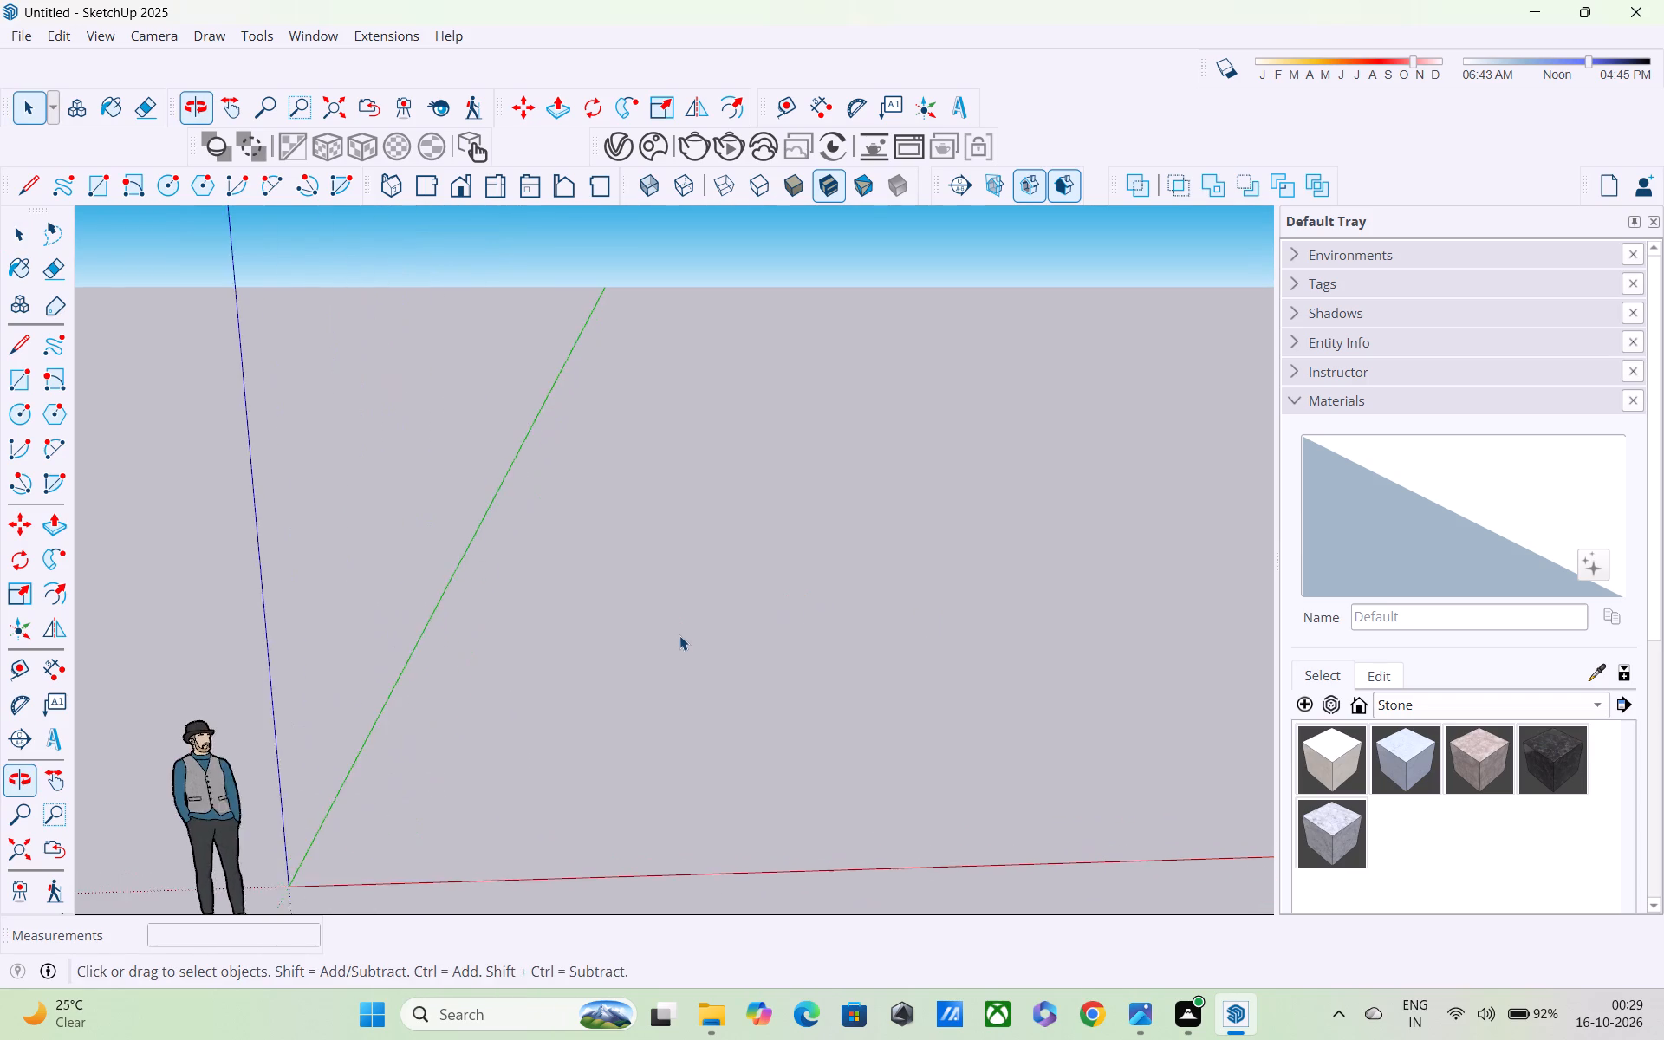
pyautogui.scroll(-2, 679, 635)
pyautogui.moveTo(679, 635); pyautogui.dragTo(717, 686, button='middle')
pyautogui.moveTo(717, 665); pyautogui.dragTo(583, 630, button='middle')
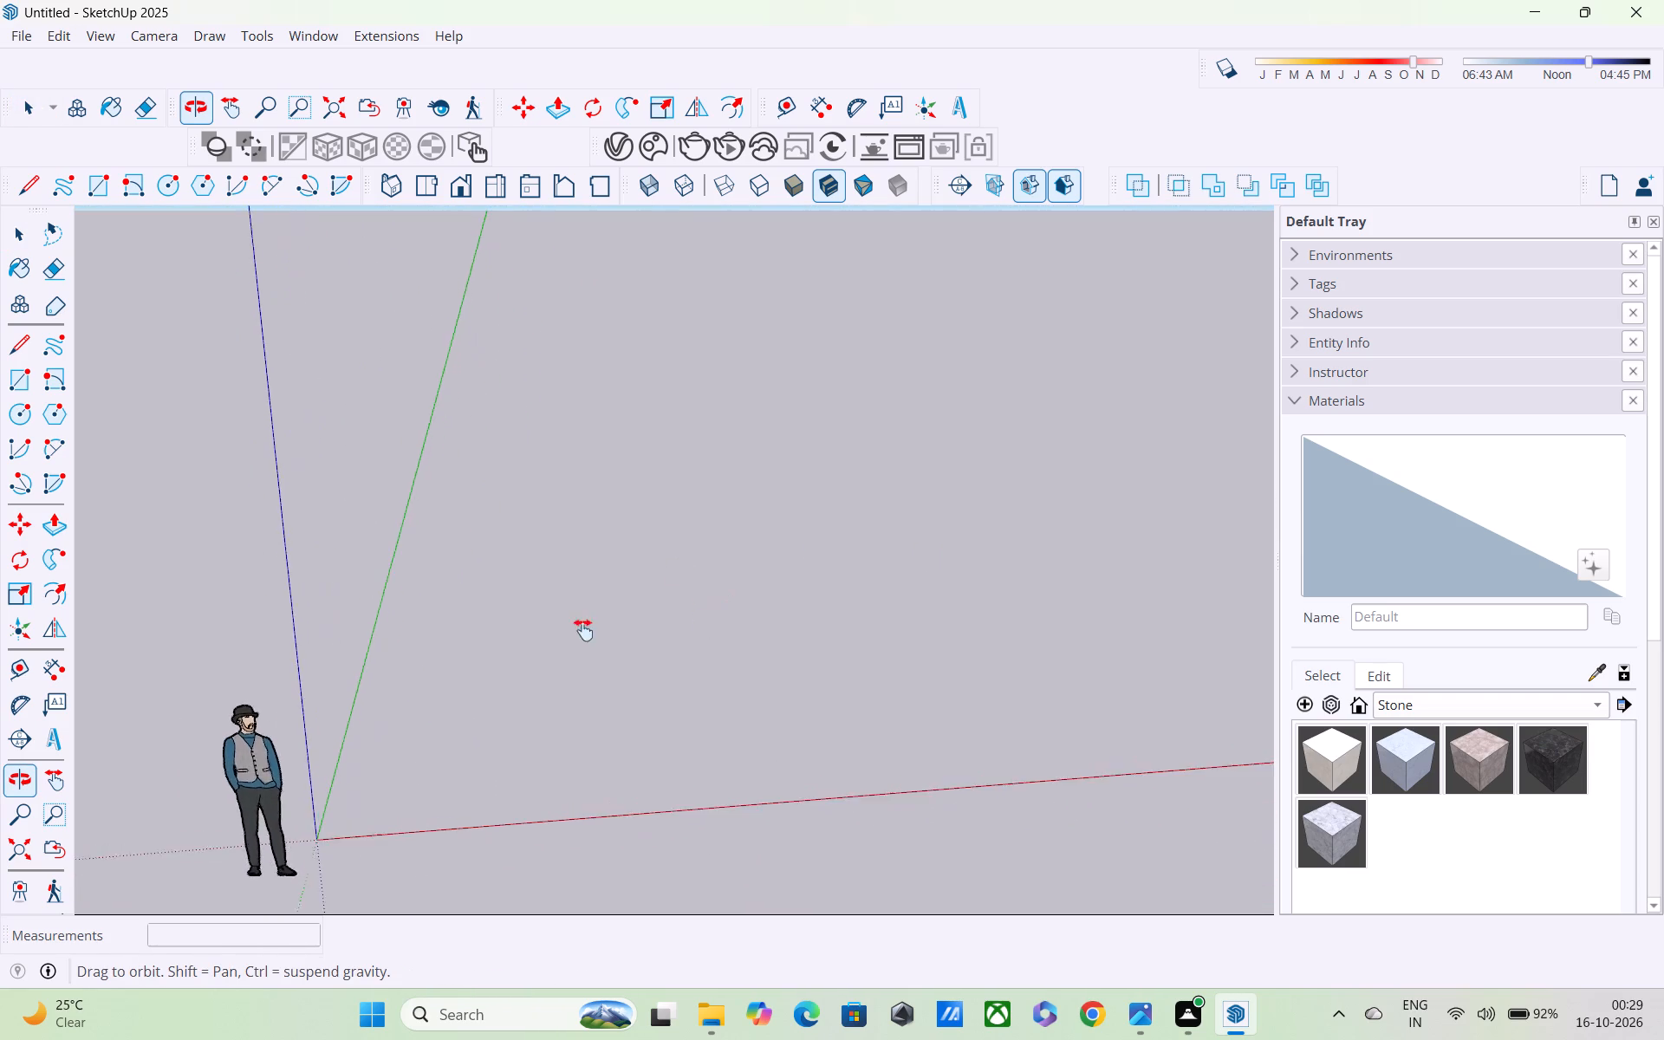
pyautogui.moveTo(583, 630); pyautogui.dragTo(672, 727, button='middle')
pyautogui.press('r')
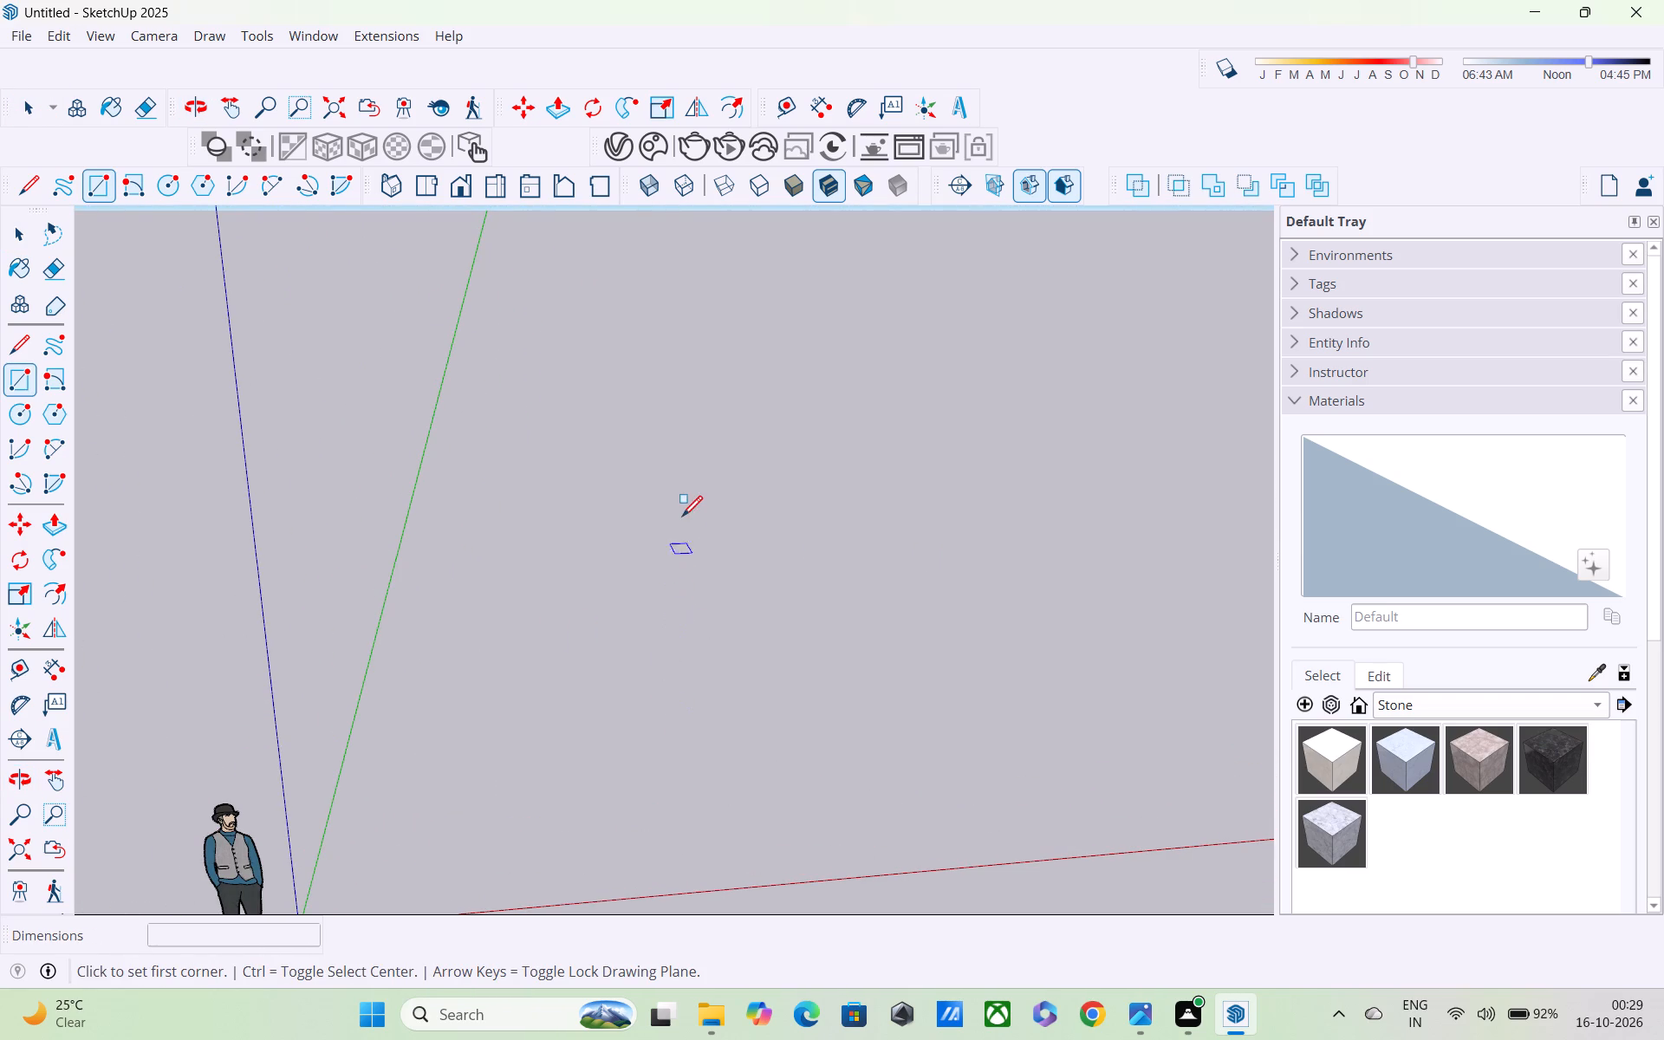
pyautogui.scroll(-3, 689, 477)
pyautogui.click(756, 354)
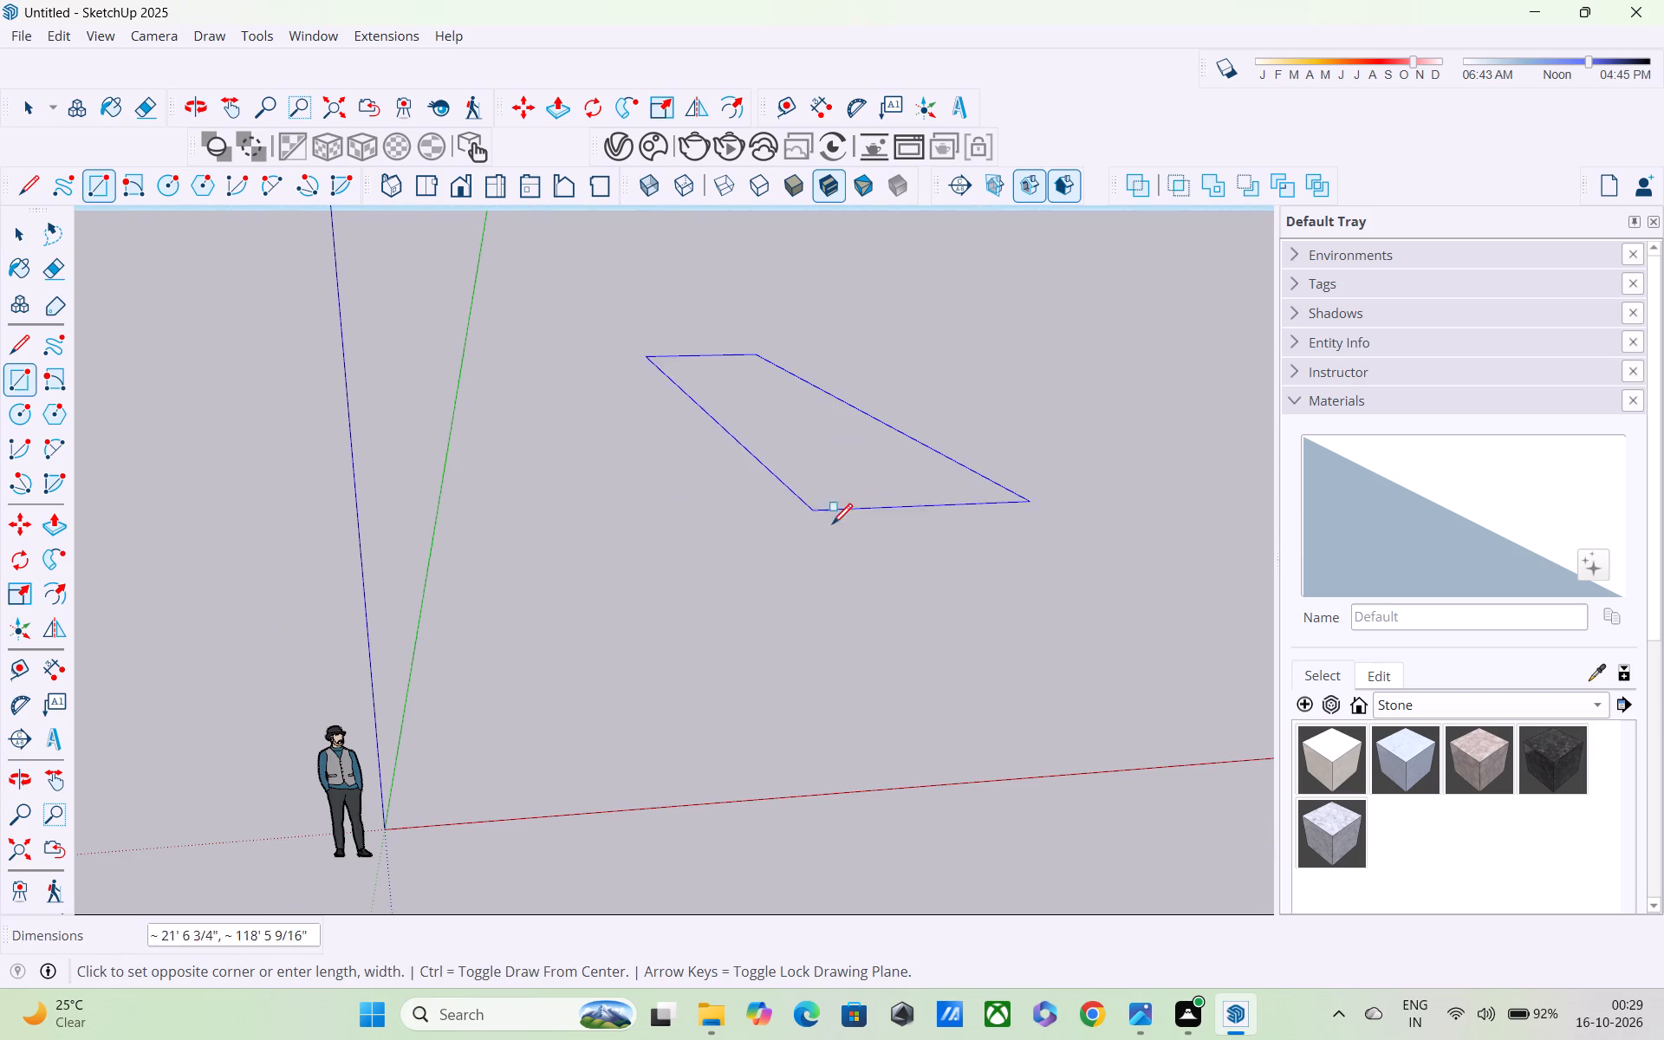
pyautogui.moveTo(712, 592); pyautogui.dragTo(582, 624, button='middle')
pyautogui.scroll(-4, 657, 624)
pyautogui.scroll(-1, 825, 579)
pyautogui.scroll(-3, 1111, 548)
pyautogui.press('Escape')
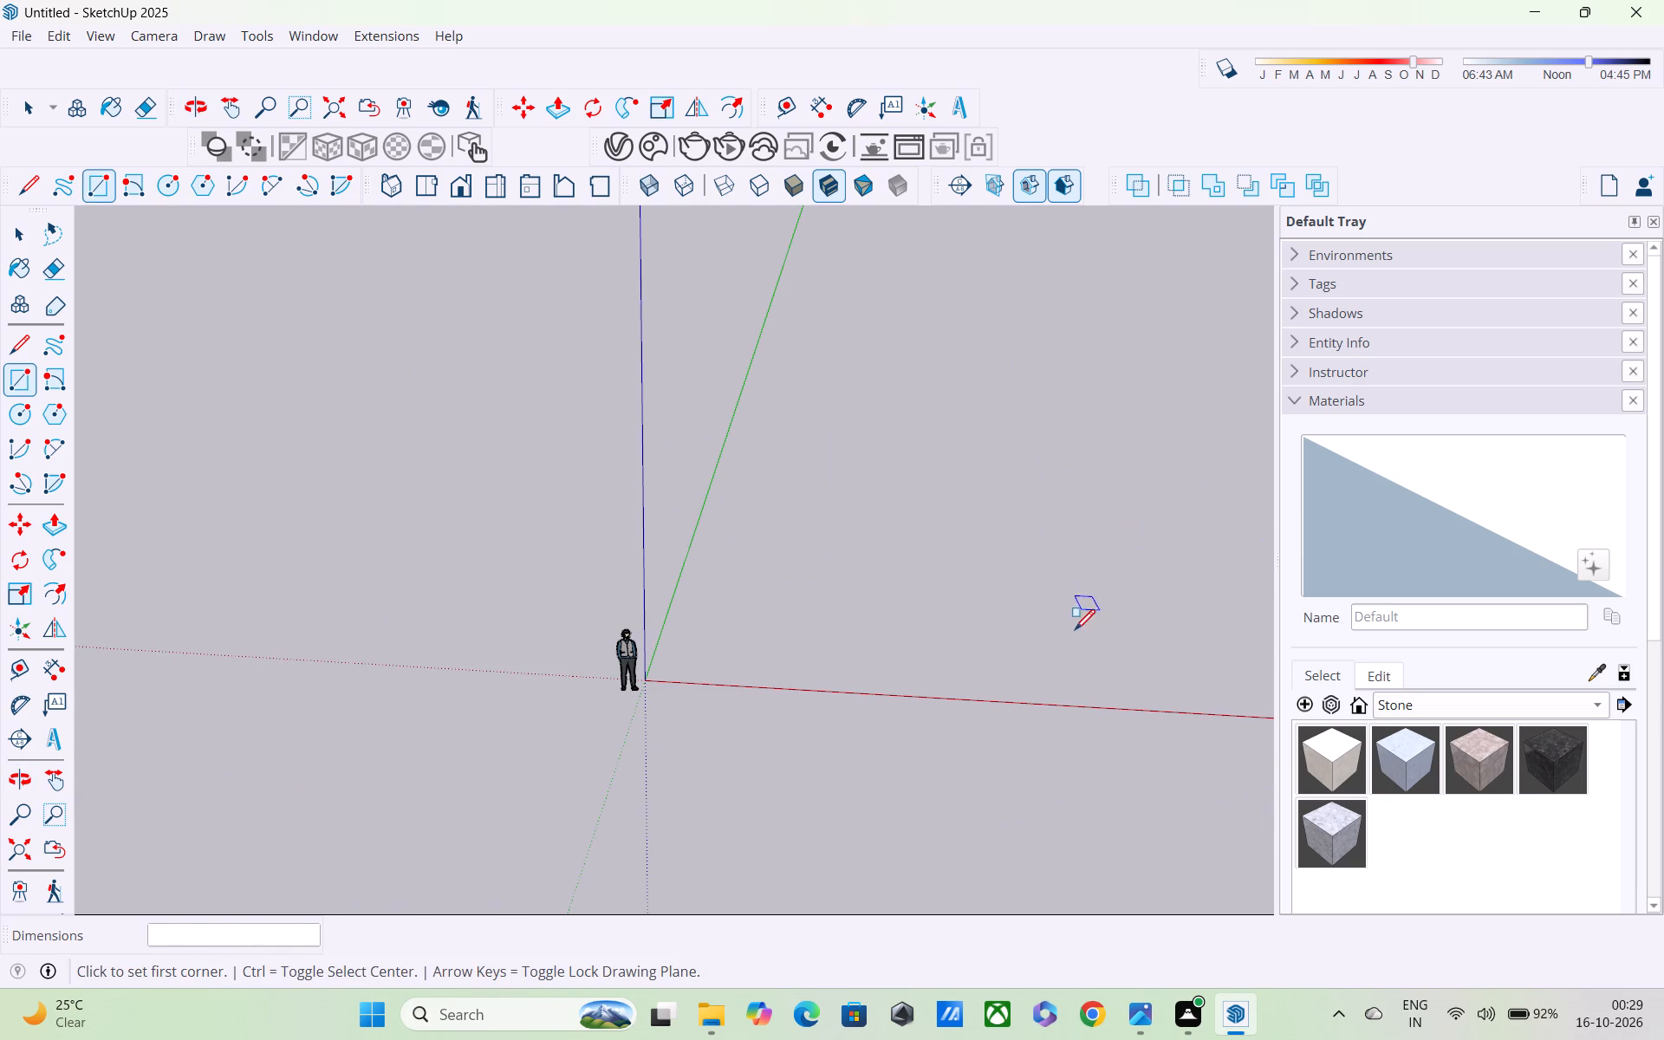
# Draw a 30' by 50' rectangle flat on the ground plane, beyond the red axis and clear of the origin.
pyautogui.keyDown('shift'); pyautogui.moveTo(1056, 658); pyautogui.dragTo(519, 675, button='middle'); pyautogui.keyUp('shift')
pyautogui.scroll(-1, 1024, 596)
pyautogui.moveTo(1028, 596); pyautogui.dragTo(1113, 627, button='middle')
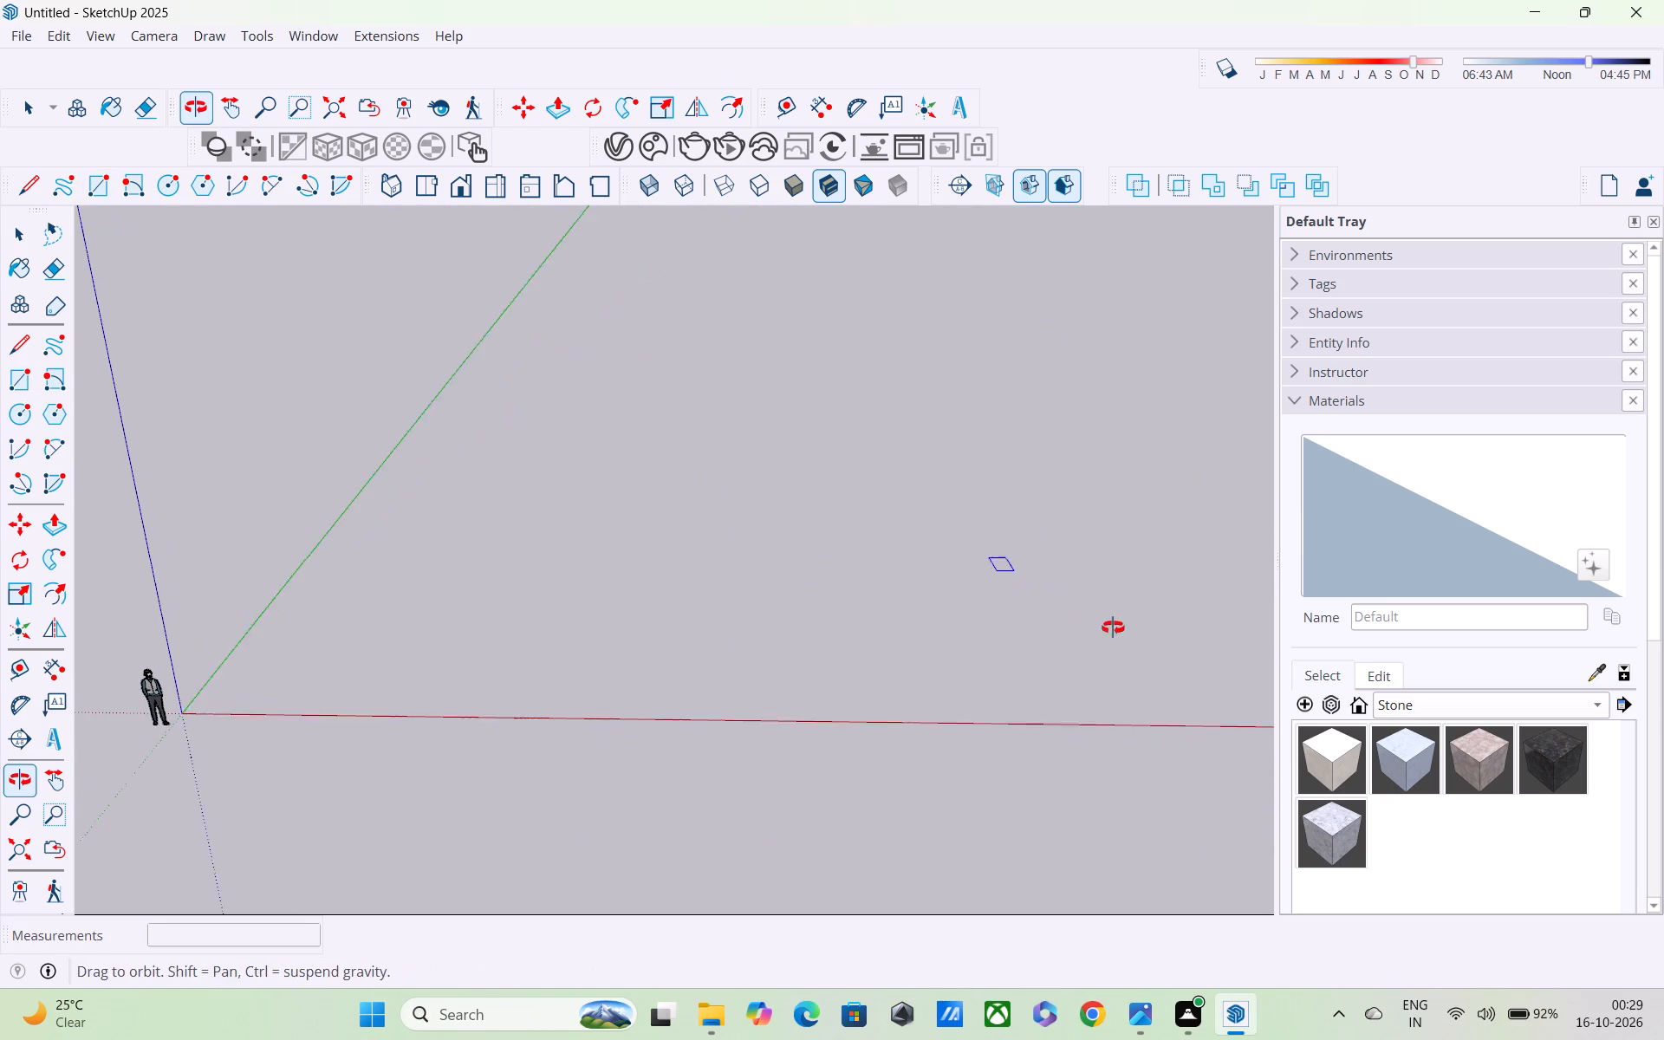
pyautogui.moveTo(1113, 627); pyautogui.dragTo(1195, 626, button='middle')
pyautogui.click(591, 343)
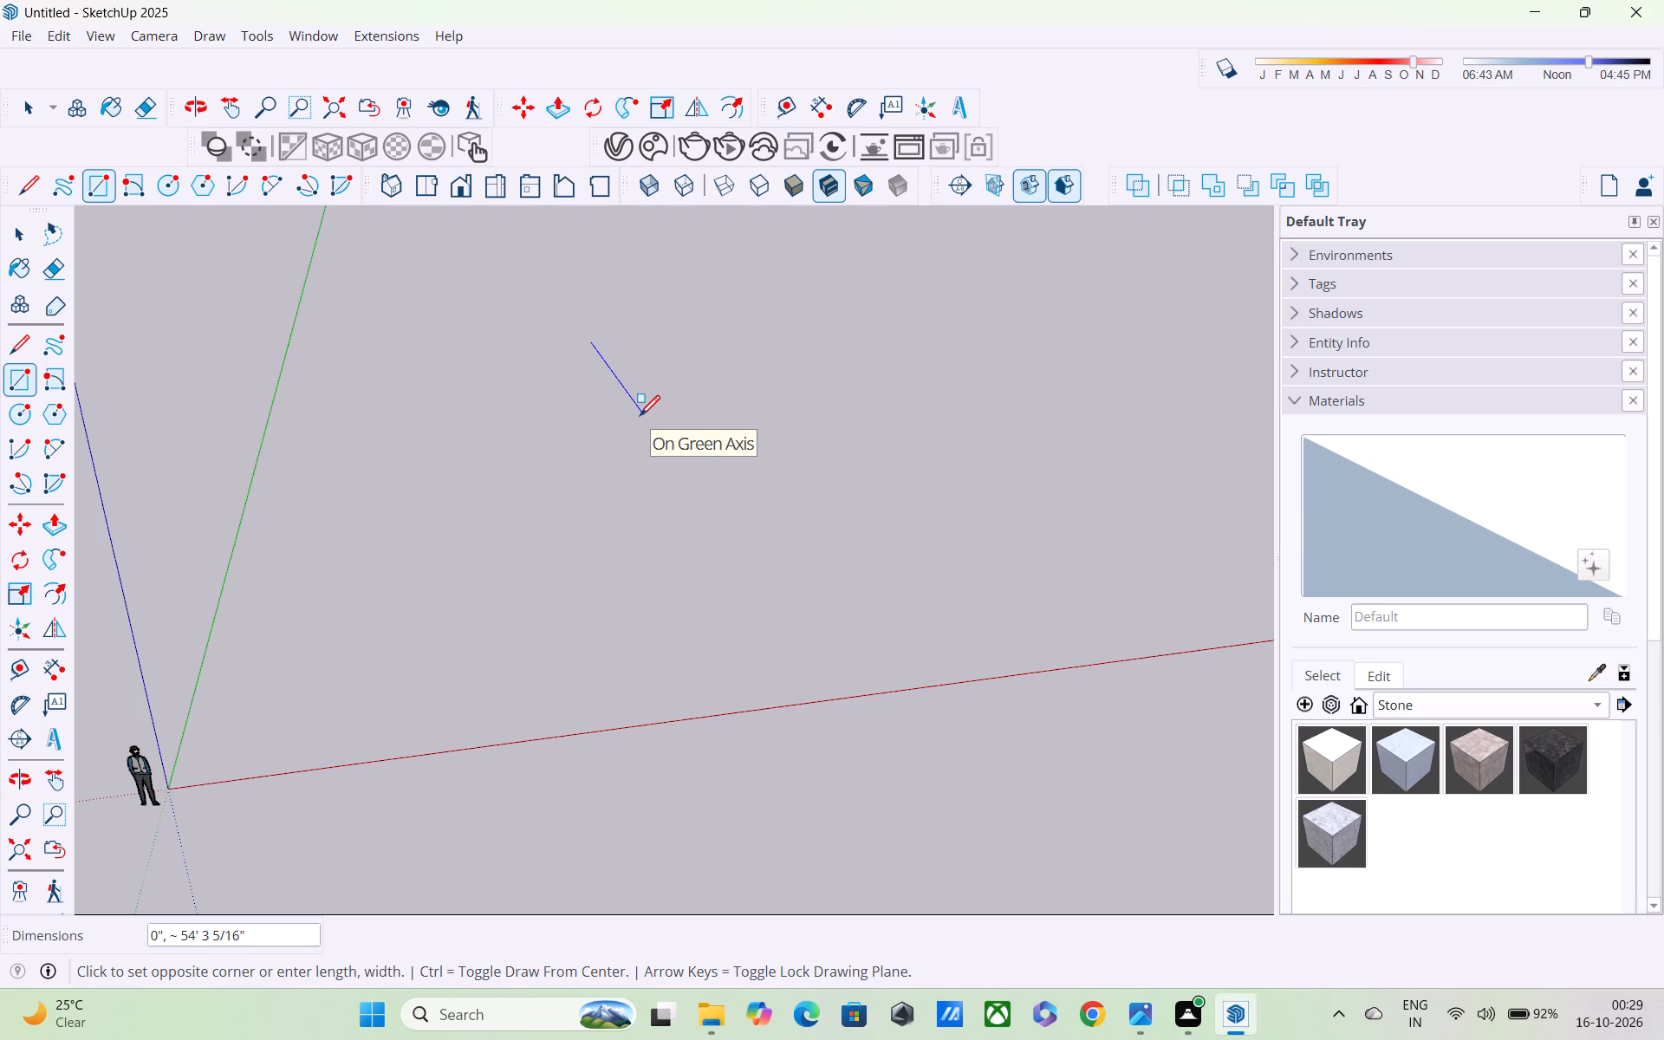
pyautogui.write("30'")
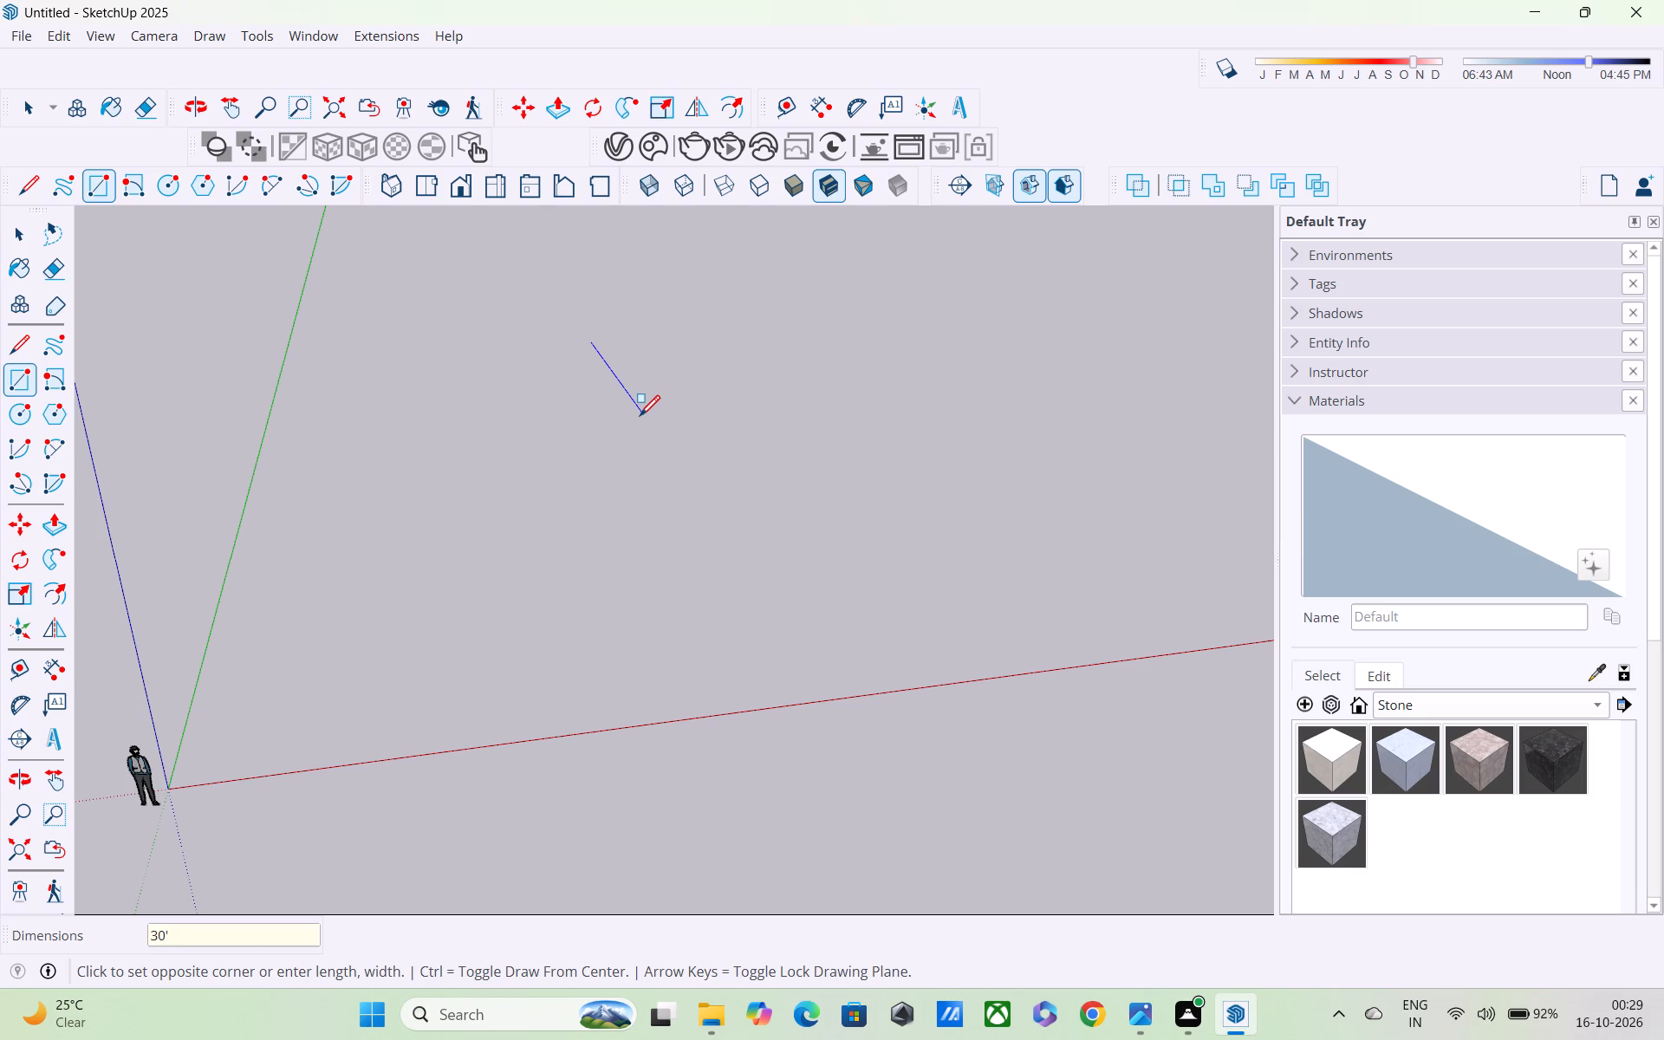
pyautogui.press(',')
pyautogui.write("50'")
pyautogui.press('Return')
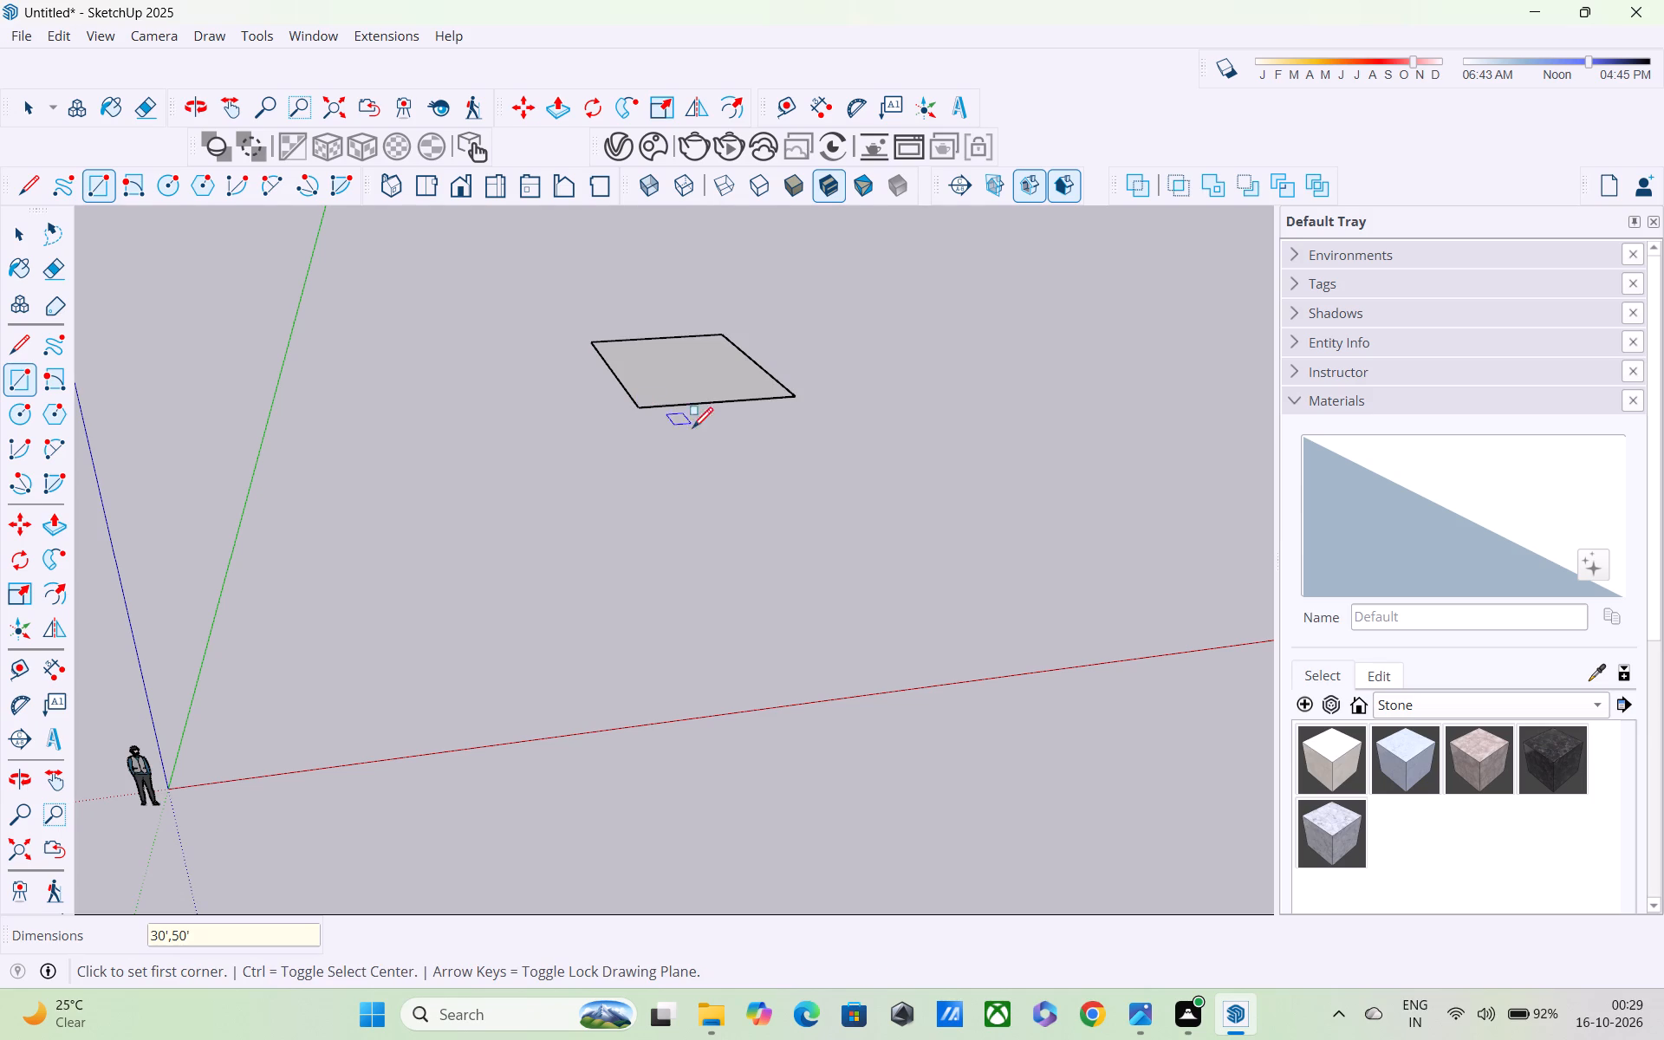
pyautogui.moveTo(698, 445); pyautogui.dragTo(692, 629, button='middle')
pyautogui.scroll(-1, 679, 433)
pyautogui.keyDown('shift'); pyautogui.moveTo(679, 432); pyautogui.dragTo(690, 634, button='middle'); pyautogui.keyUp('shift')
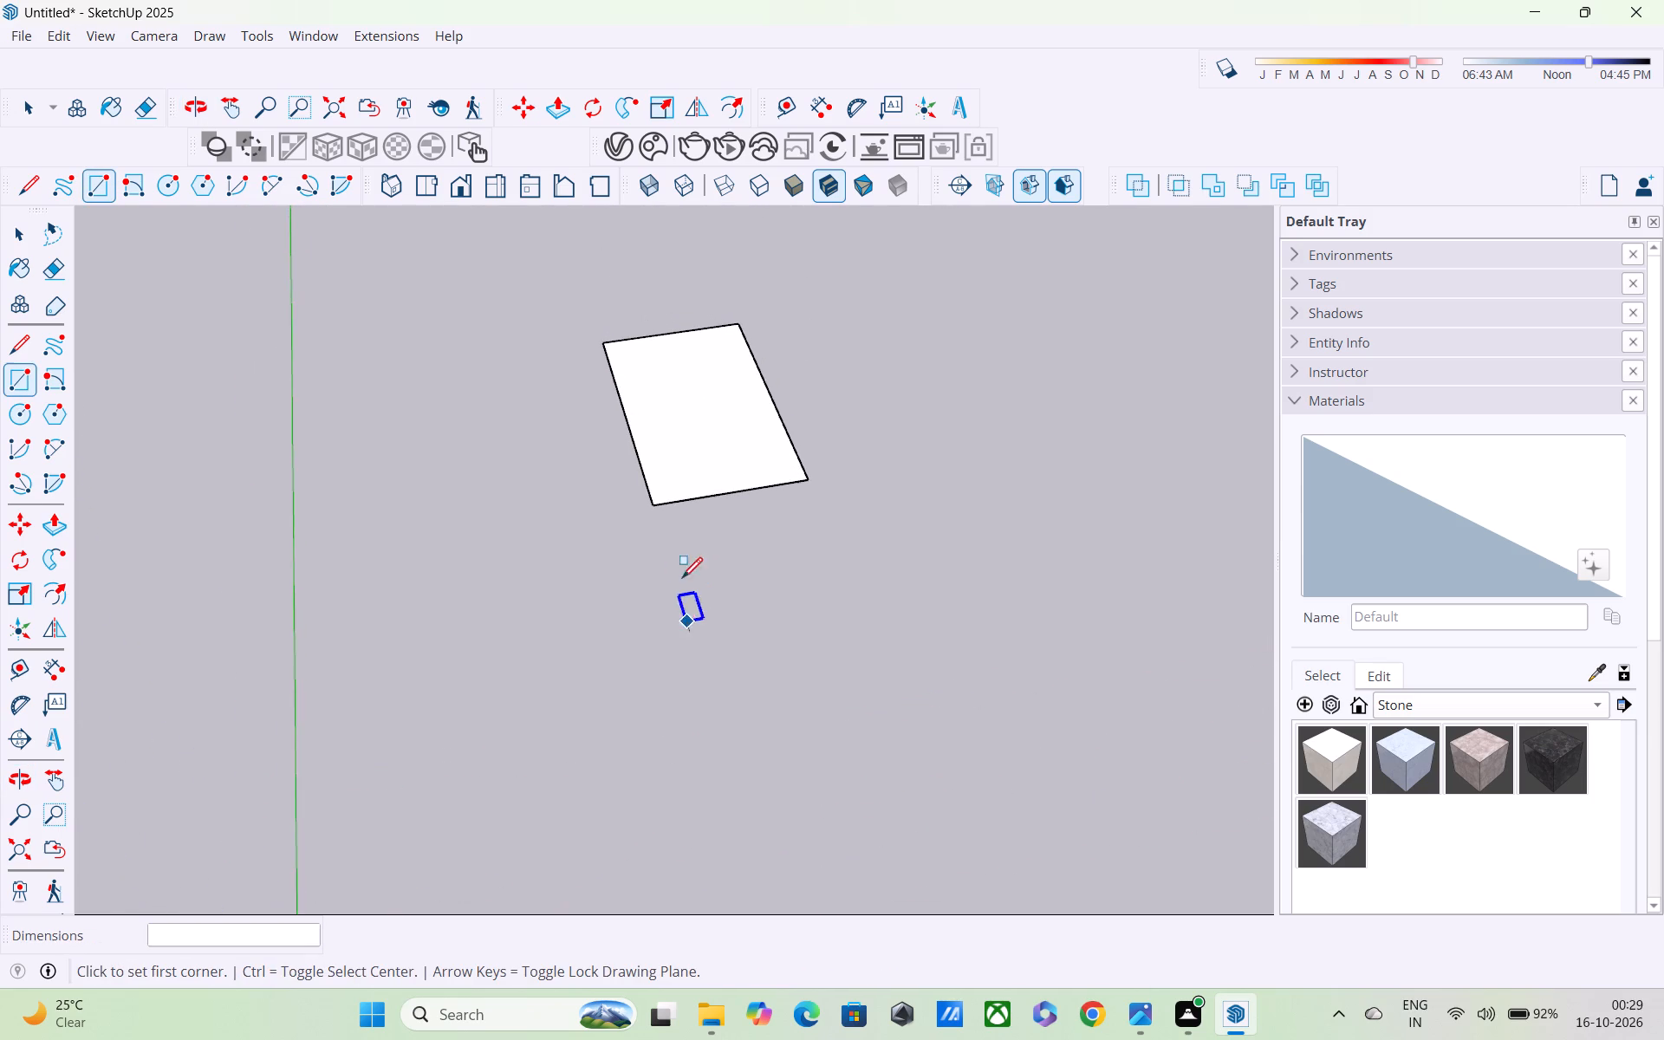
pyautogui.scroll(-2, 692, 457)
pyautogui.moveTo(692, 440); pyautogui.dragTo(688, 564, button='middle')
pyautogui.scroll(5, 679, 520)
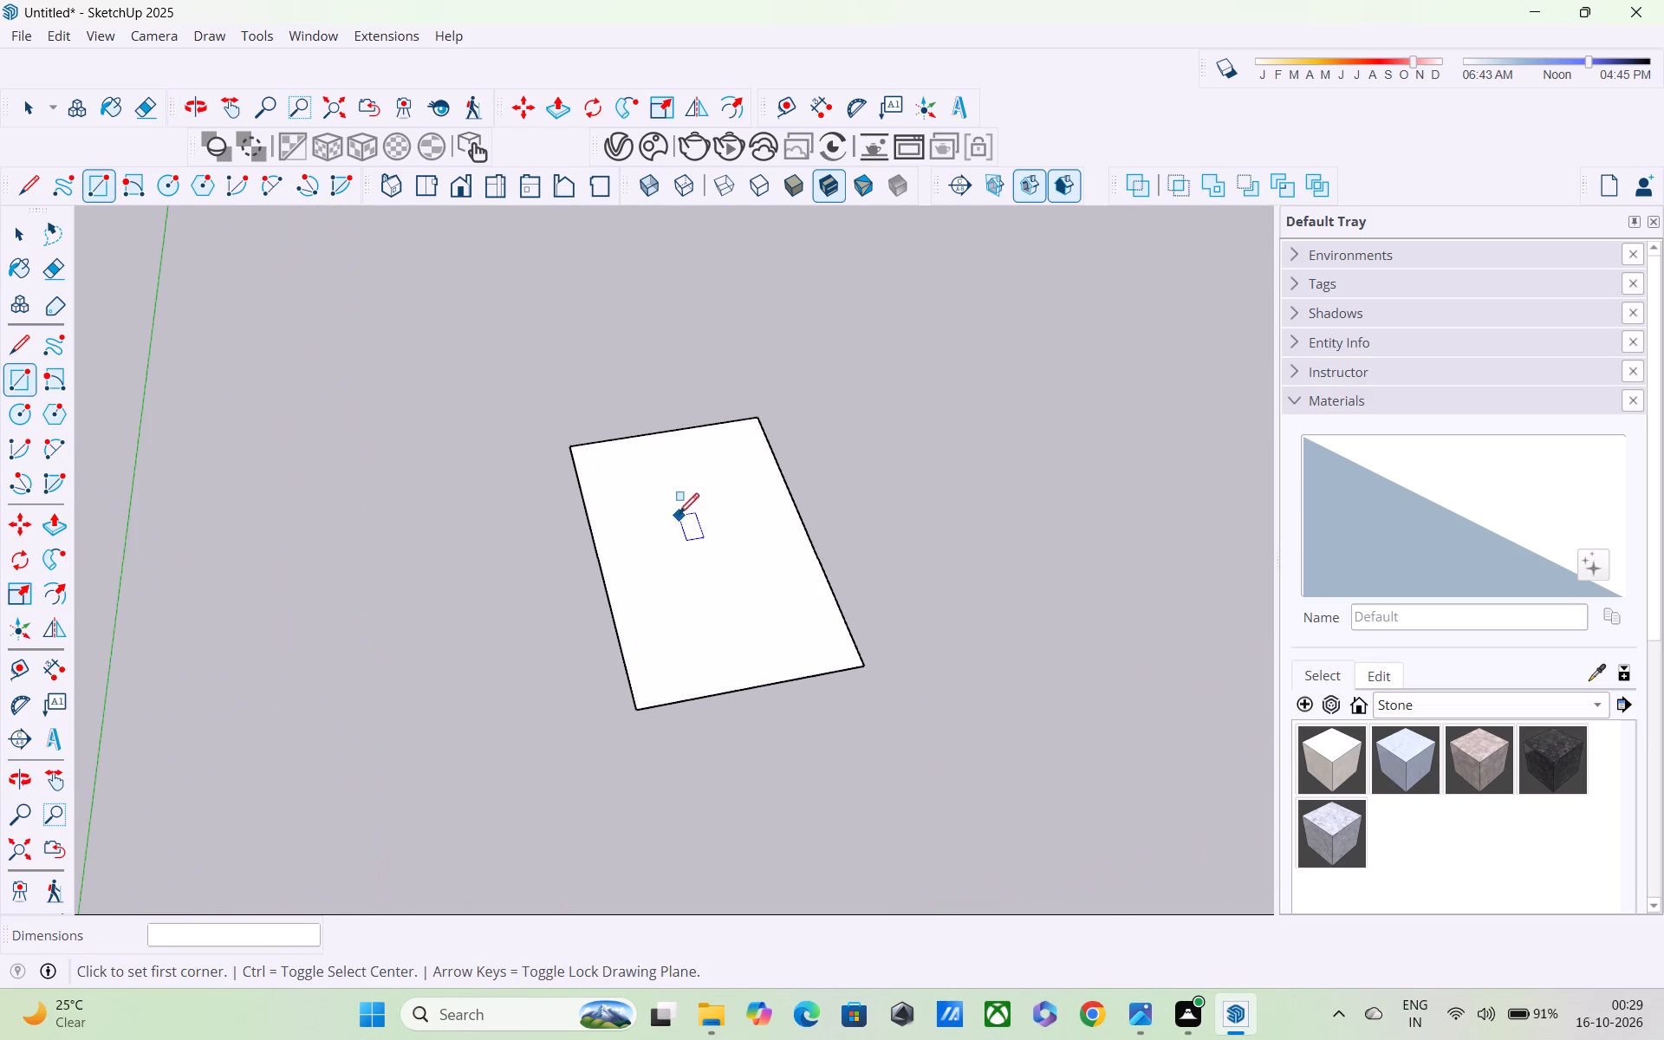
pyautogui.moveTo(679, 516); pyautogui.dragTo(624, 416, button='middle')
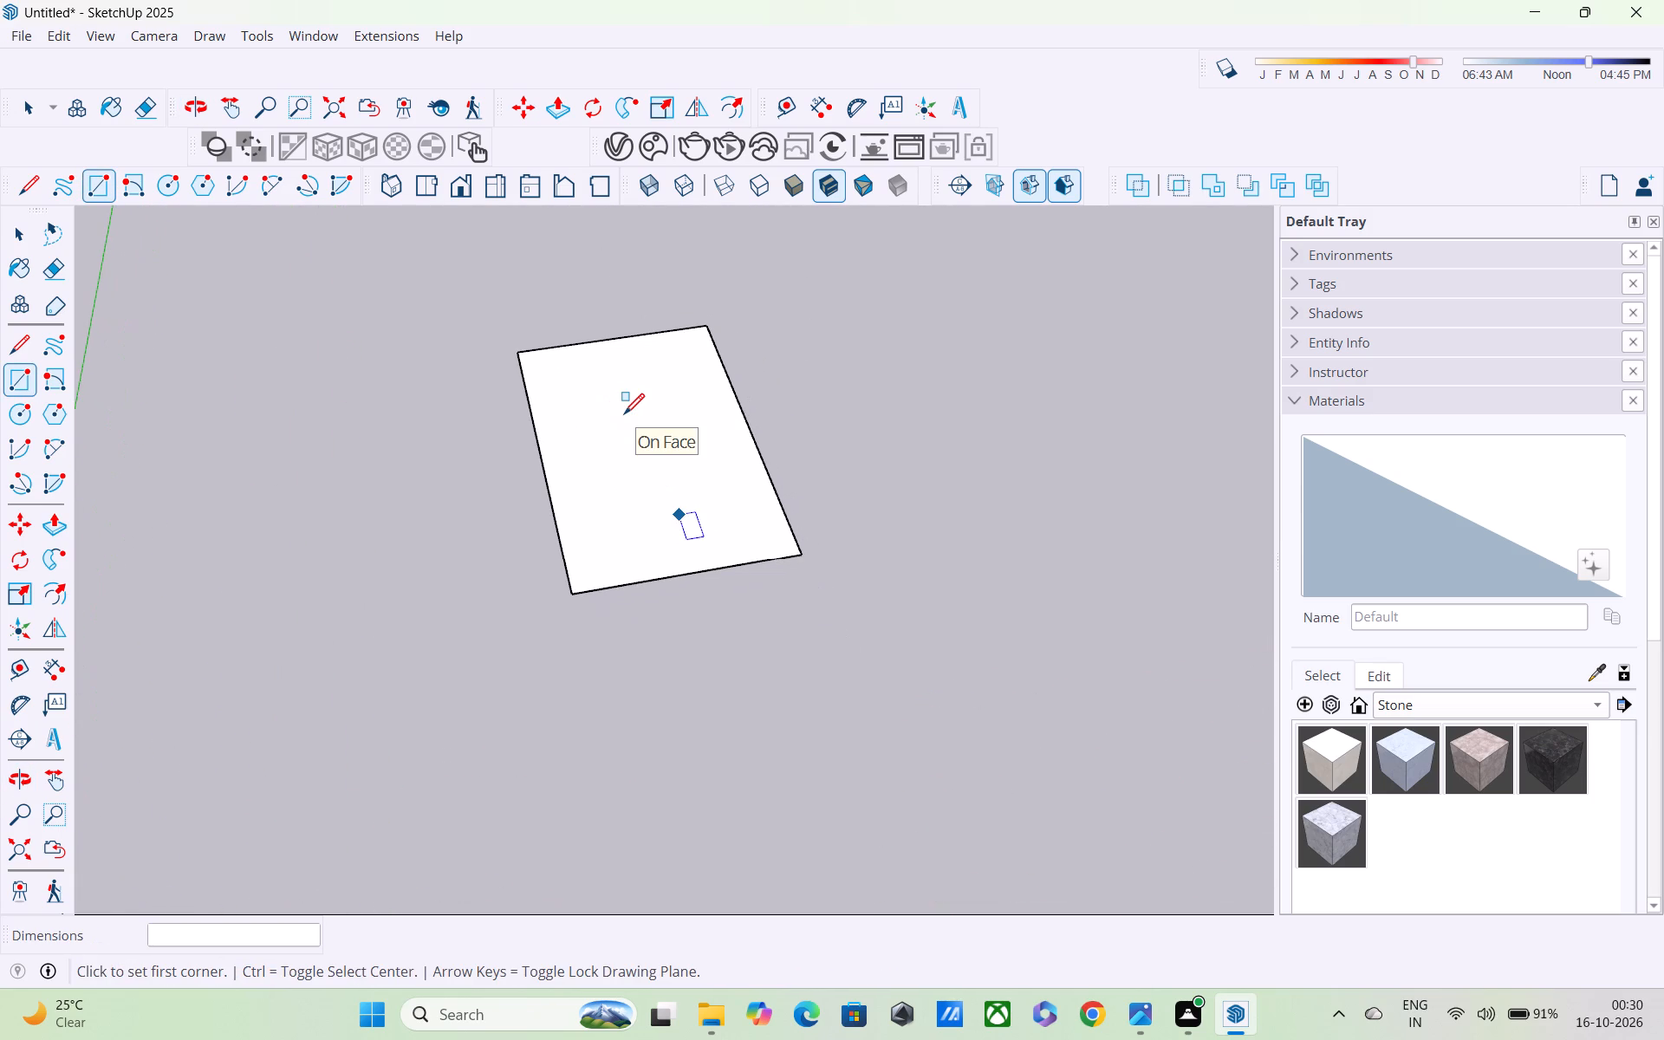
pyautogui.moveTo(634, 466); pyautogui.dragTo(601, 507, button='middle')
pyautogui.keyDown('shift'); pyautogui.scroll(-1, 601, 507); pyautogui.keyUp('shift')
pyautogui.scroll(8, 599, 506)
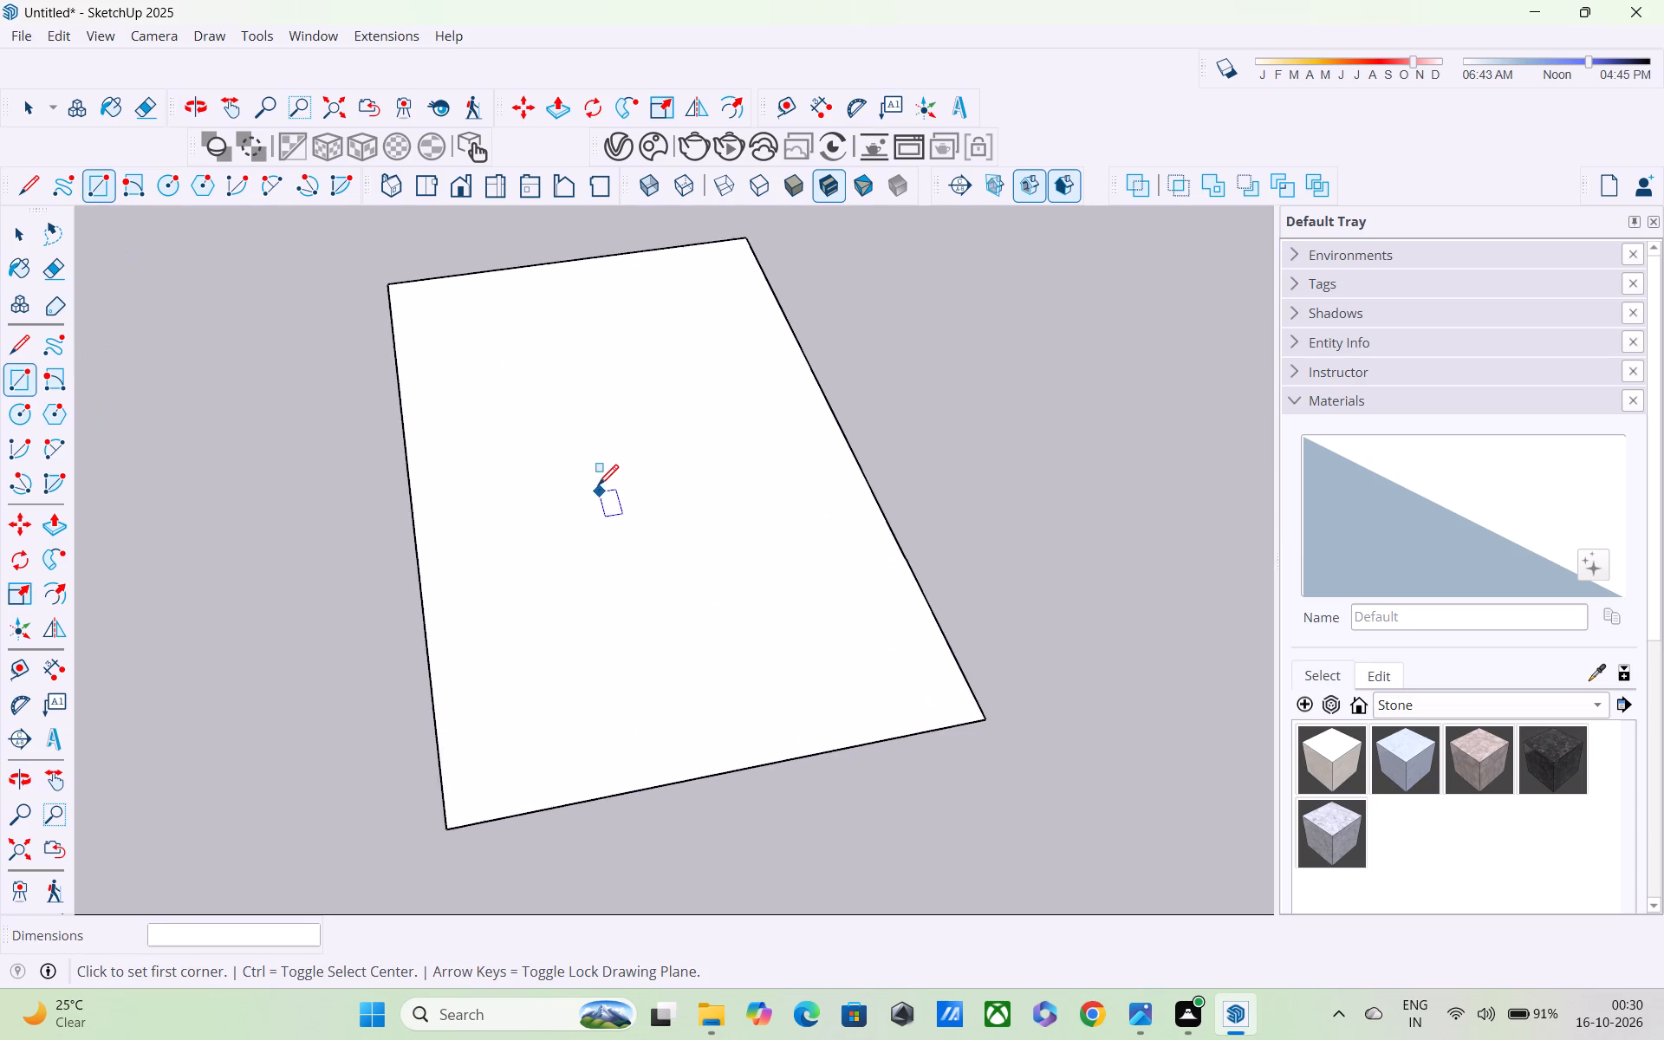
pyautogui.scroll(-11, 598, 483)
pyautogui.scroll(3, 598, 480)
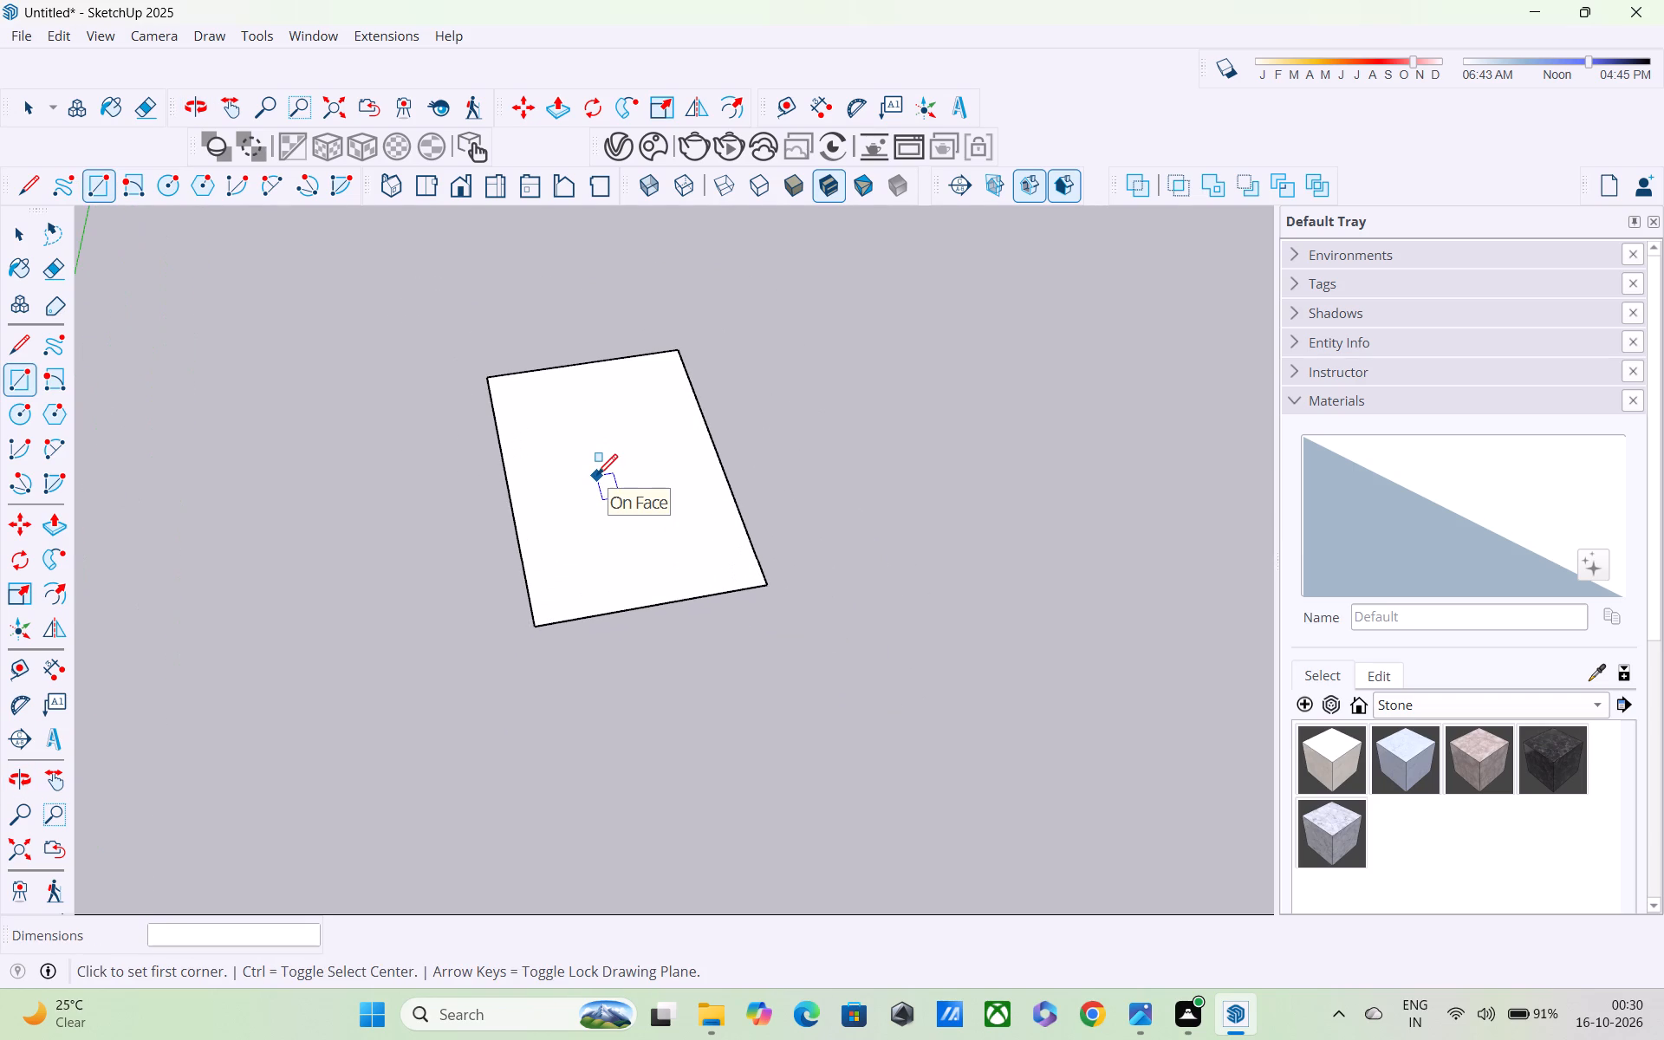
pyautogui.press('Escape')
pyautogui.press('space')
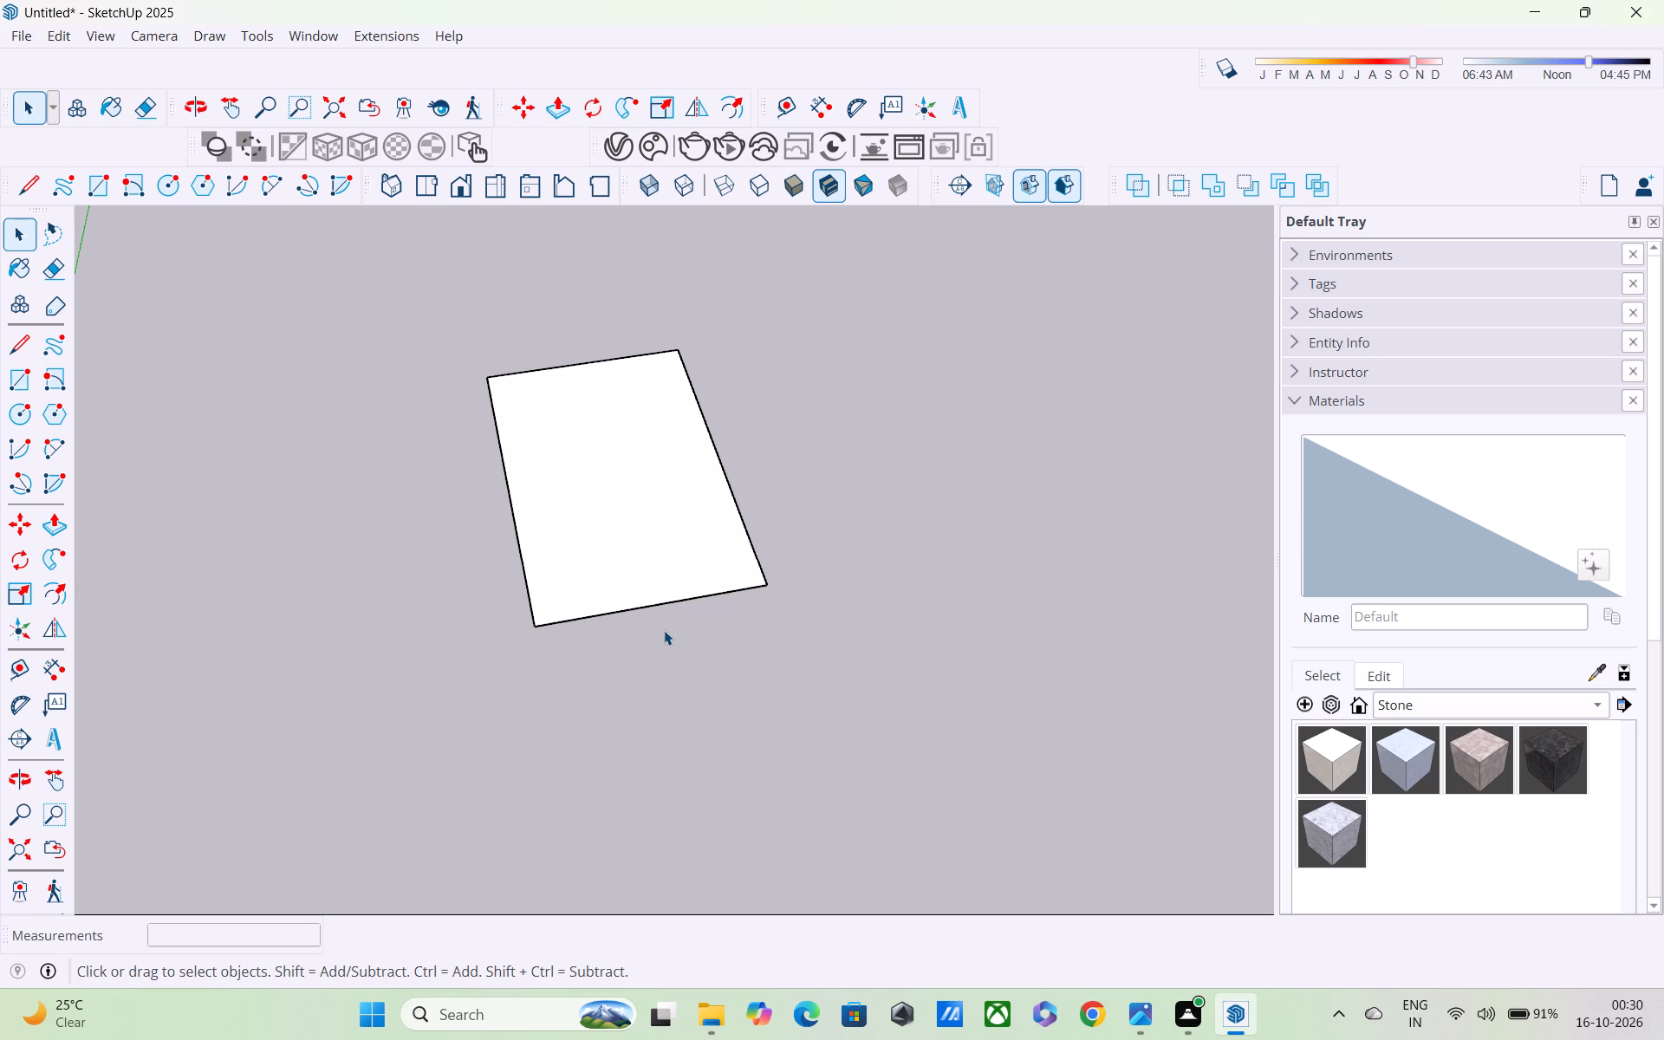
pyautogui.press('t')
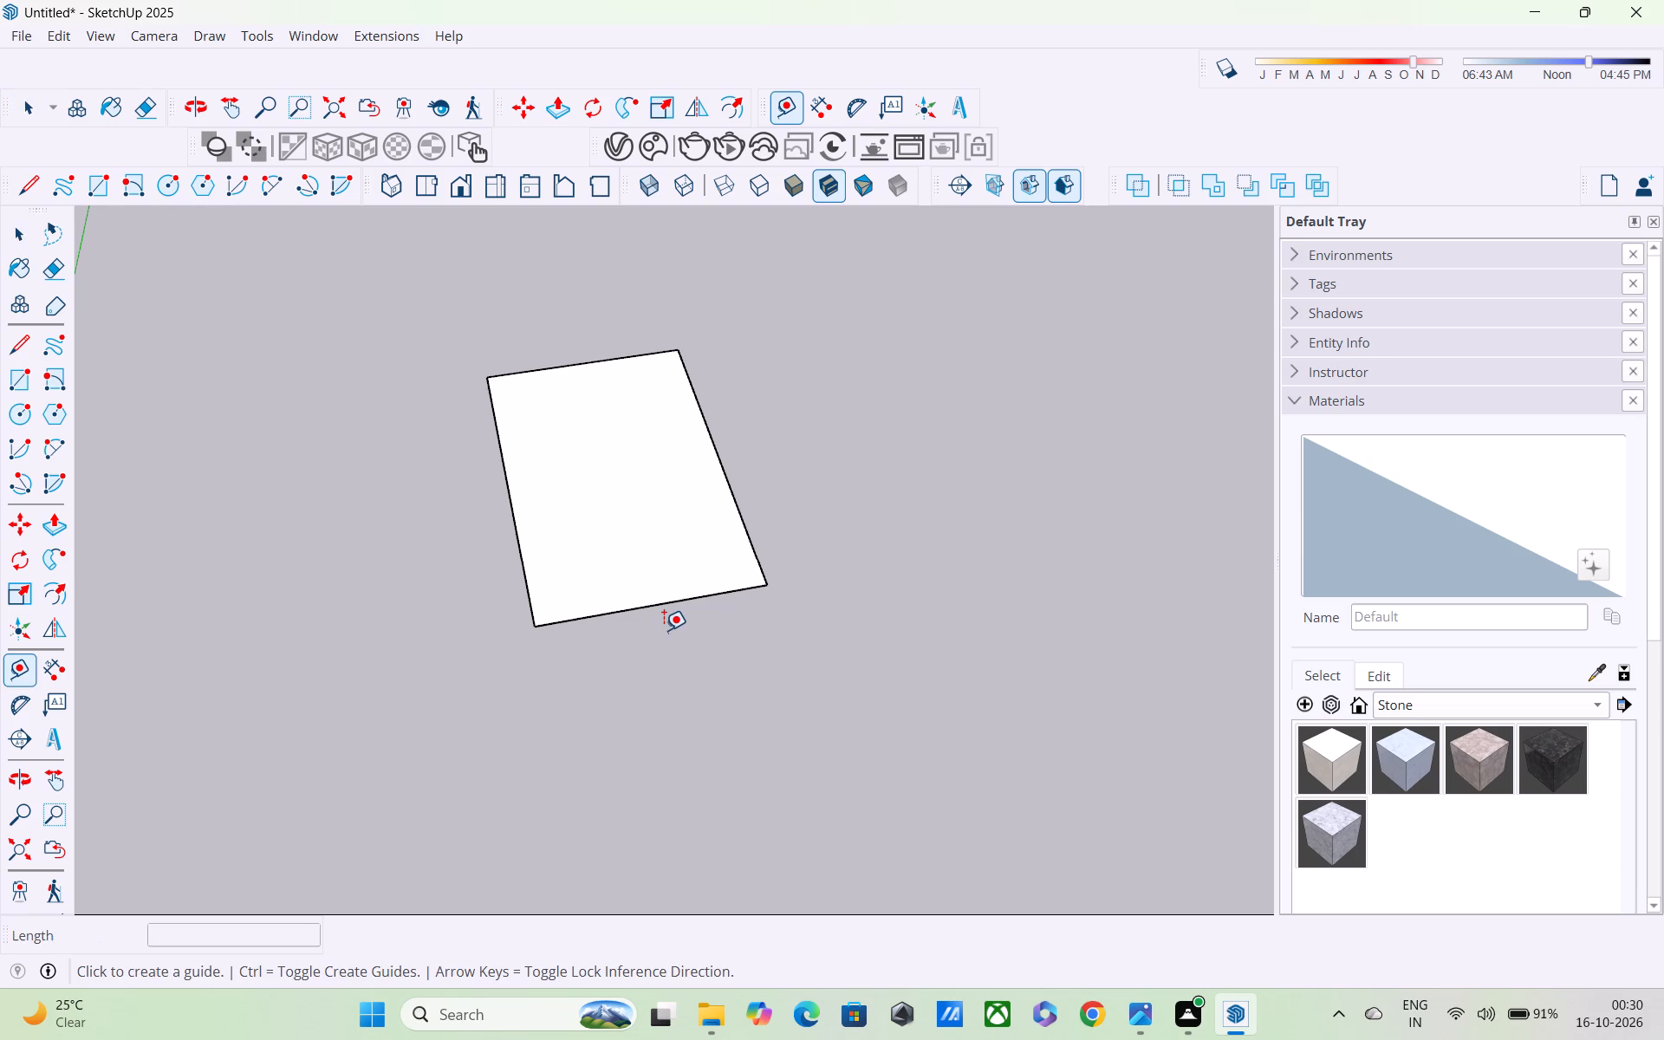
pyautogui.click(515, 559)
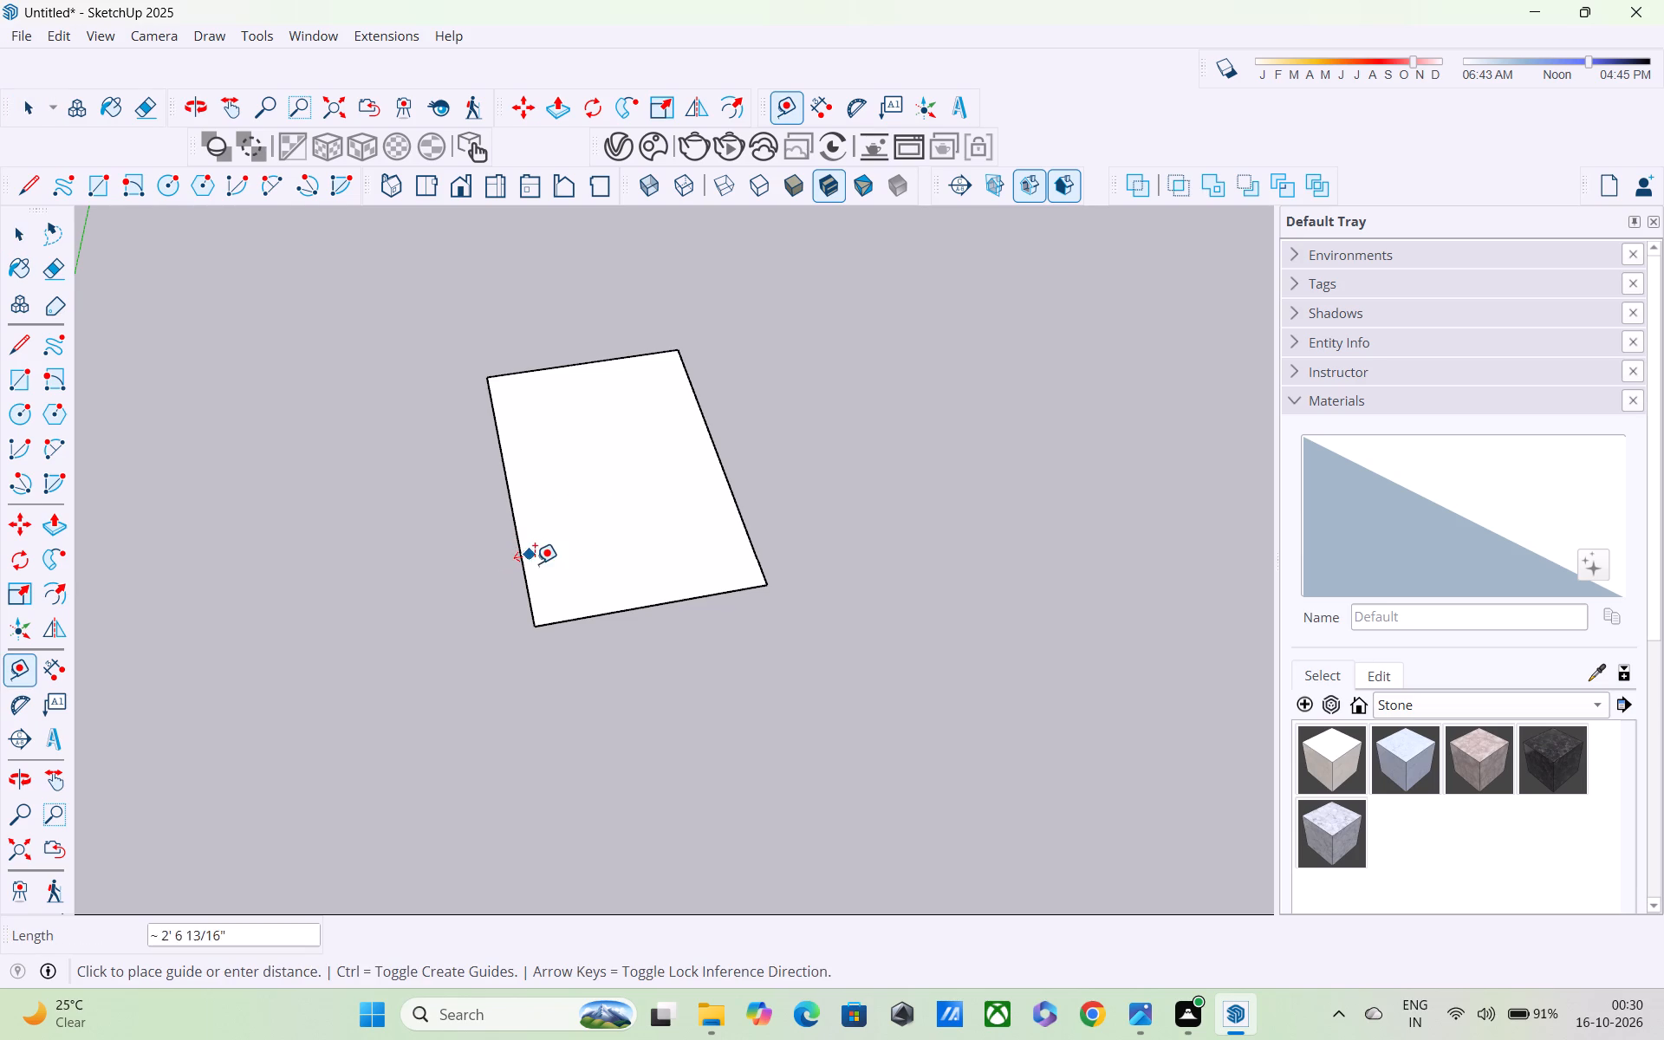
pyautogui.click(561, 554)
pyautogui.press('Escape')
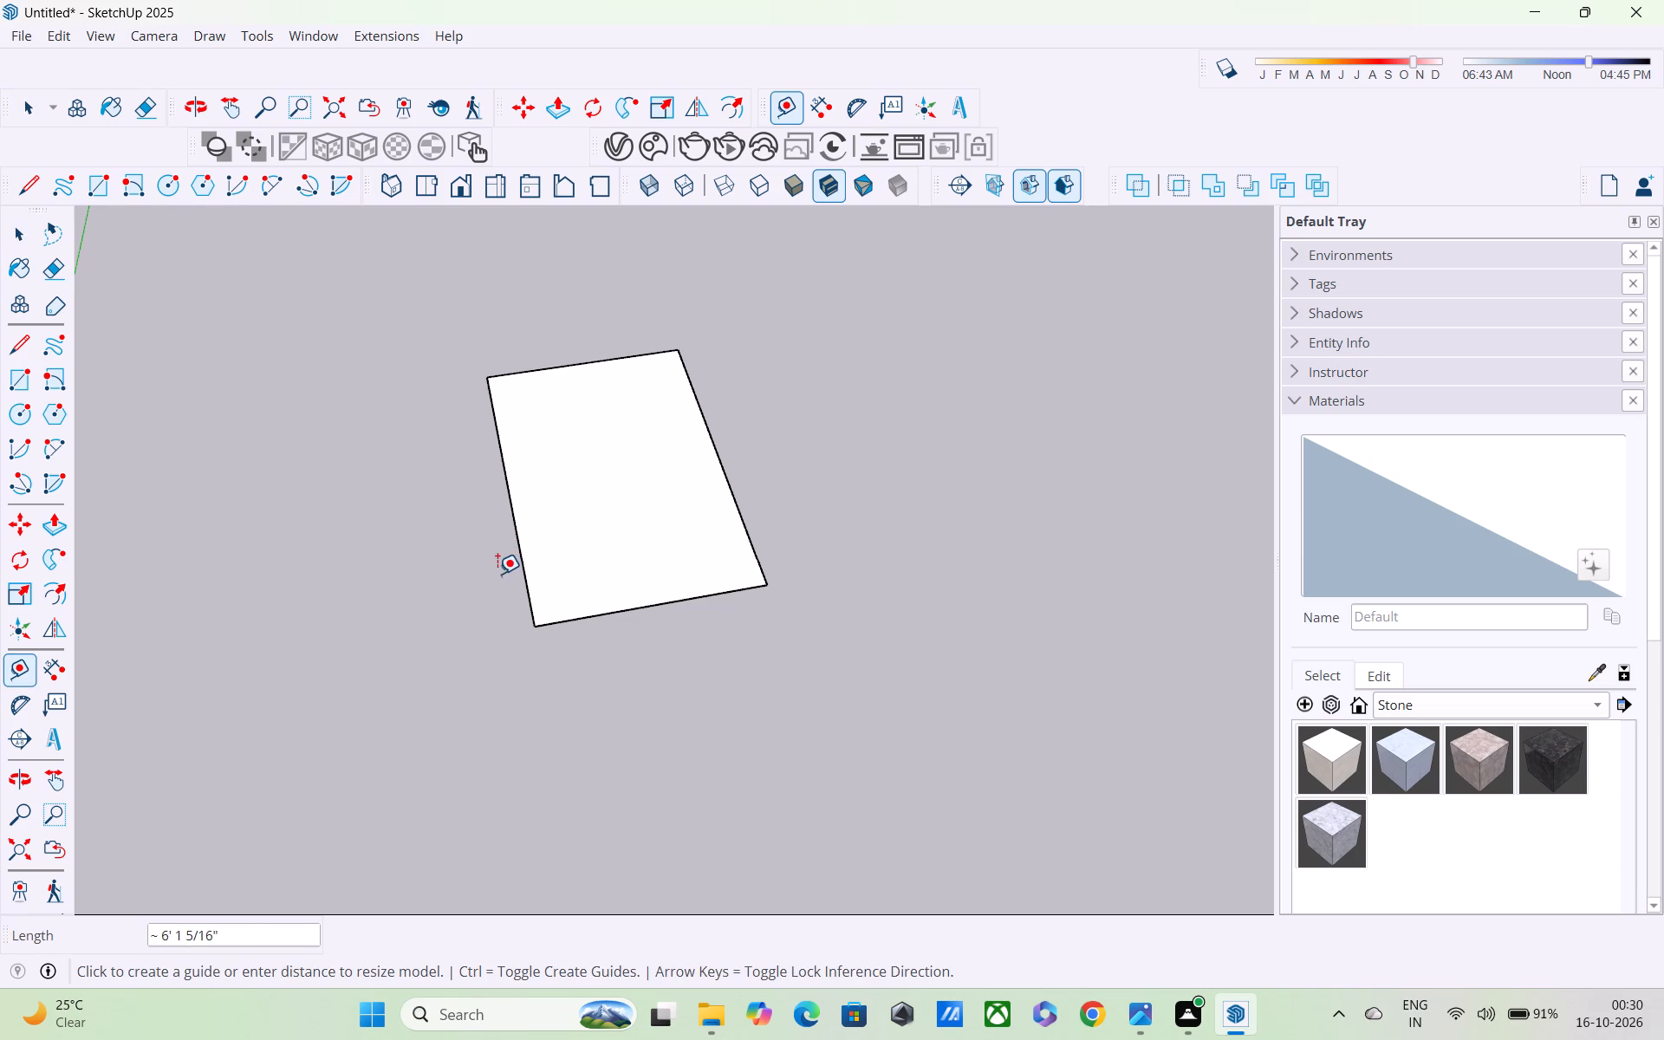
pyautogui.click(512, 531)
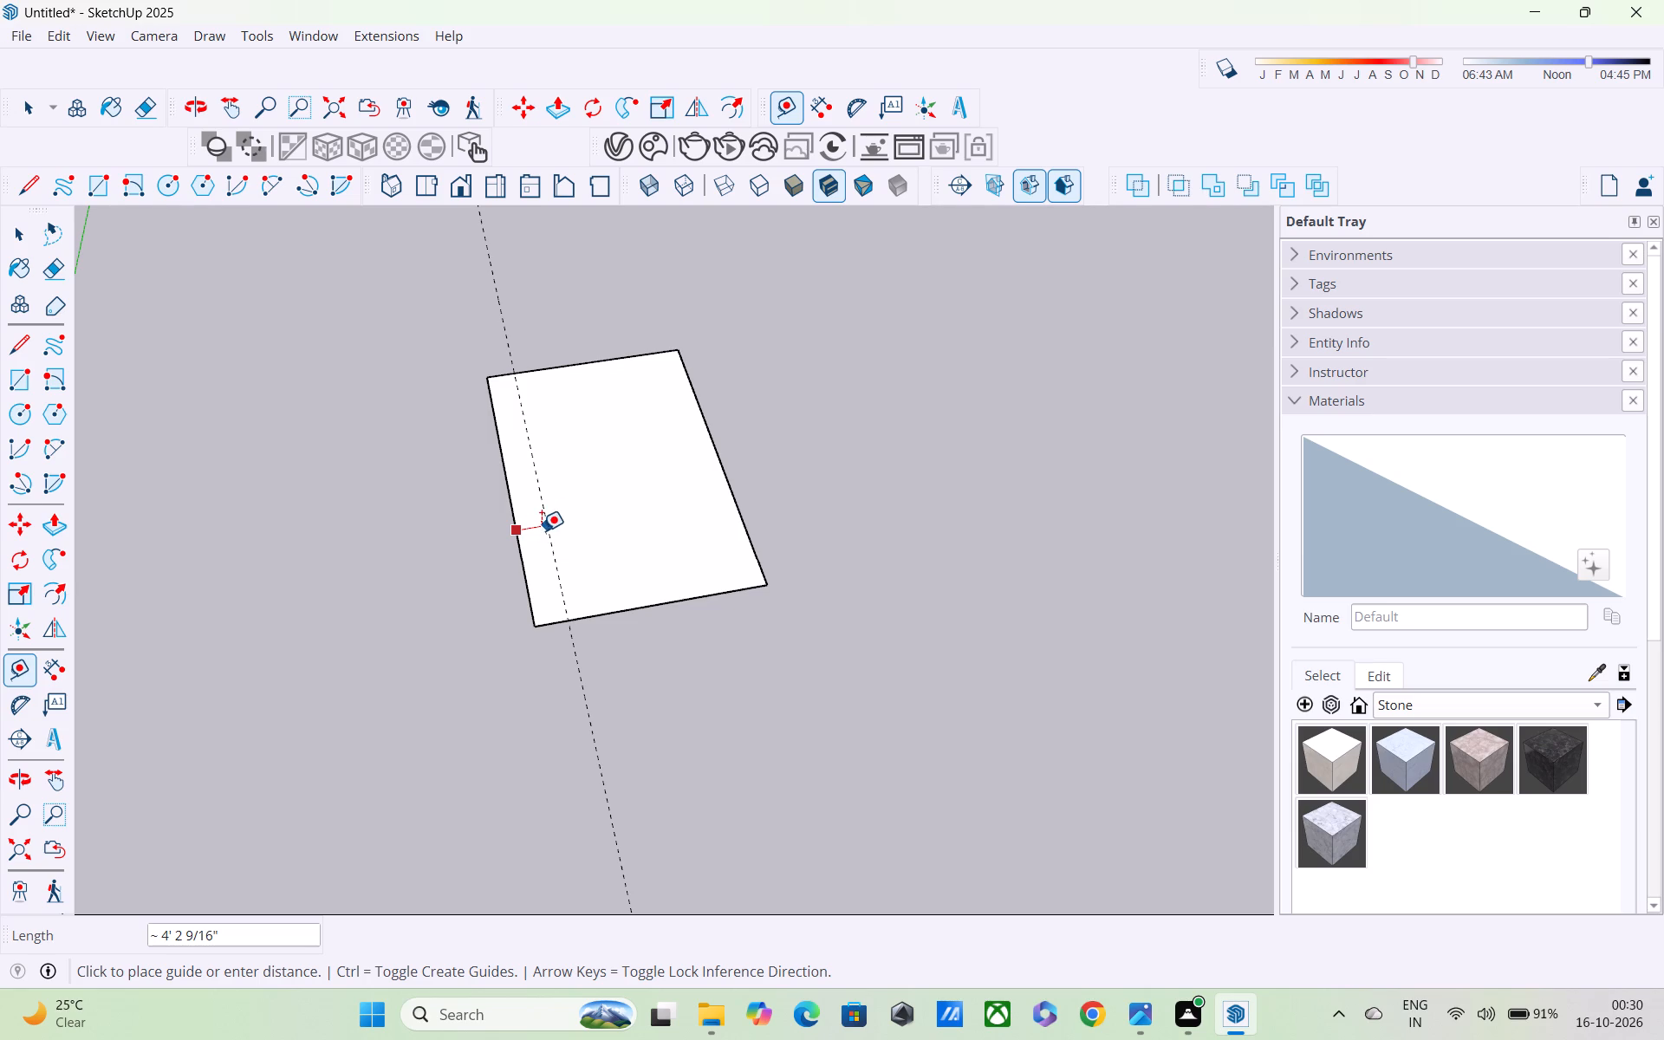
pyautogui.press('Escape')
# Place Tape Measure guides 3' inside each of the rectangle's two long edges.
pyautogui.click(513, 550)
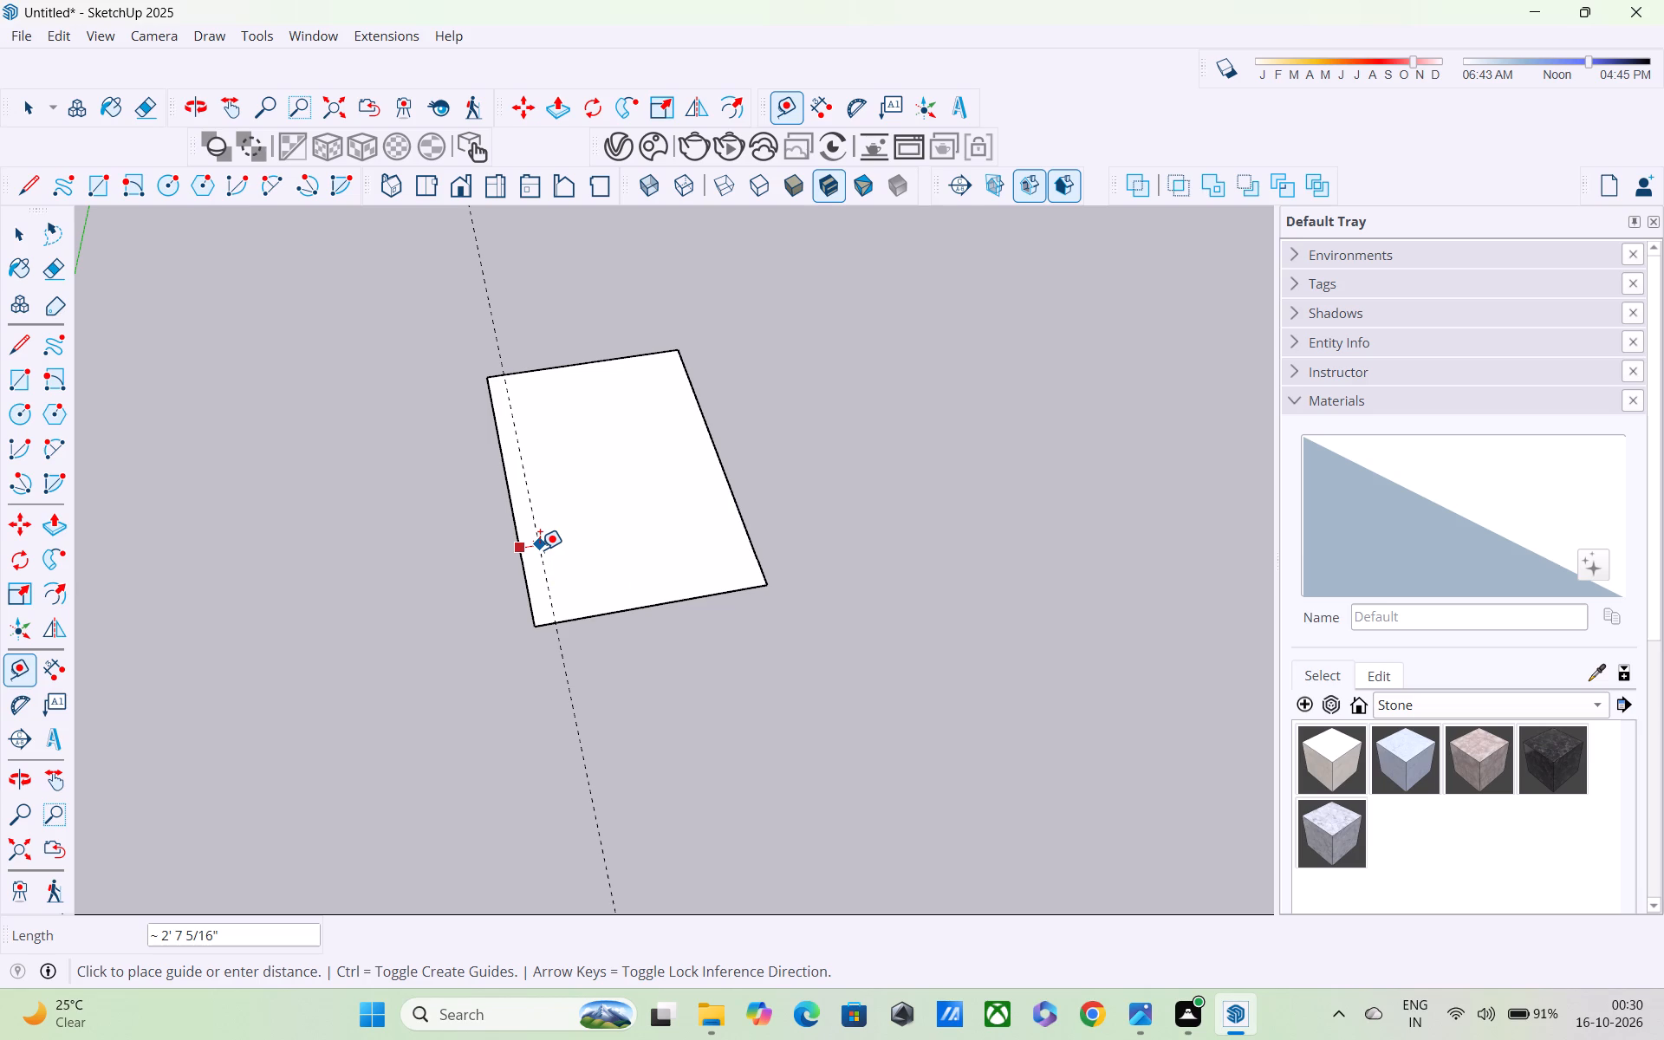
pyautogui.write("3'")
pyautogui.press('Return')
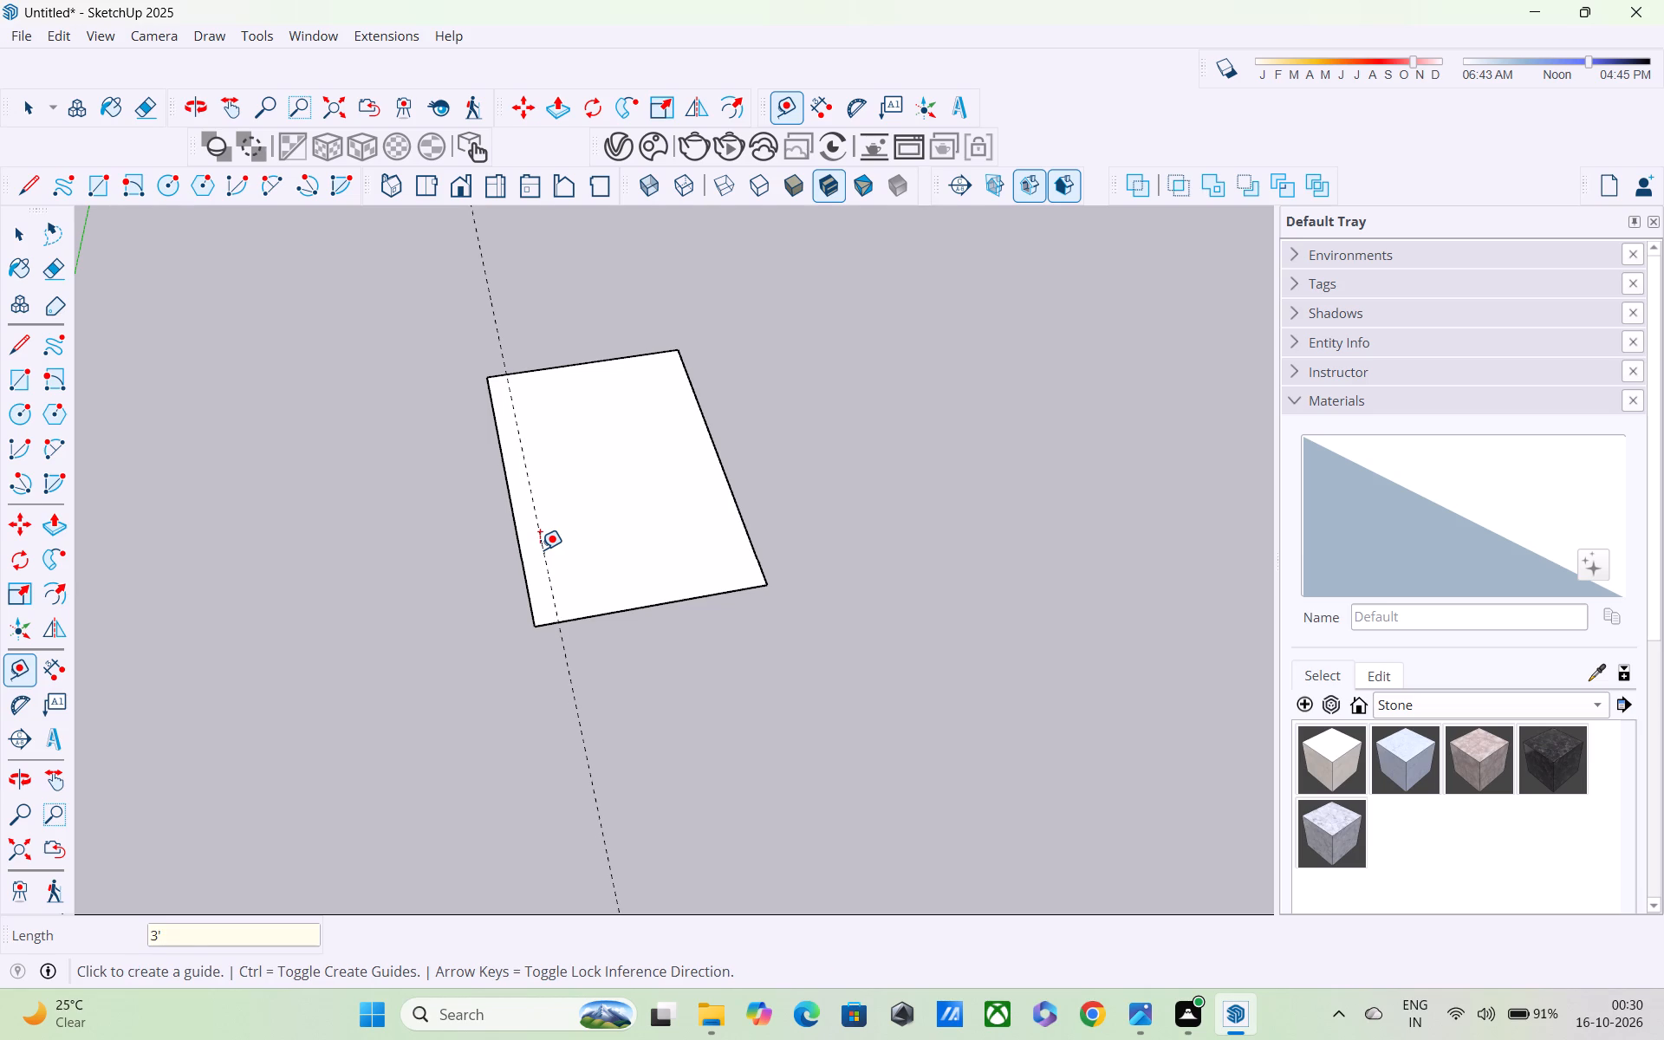
pyautogui.click(734, 514)
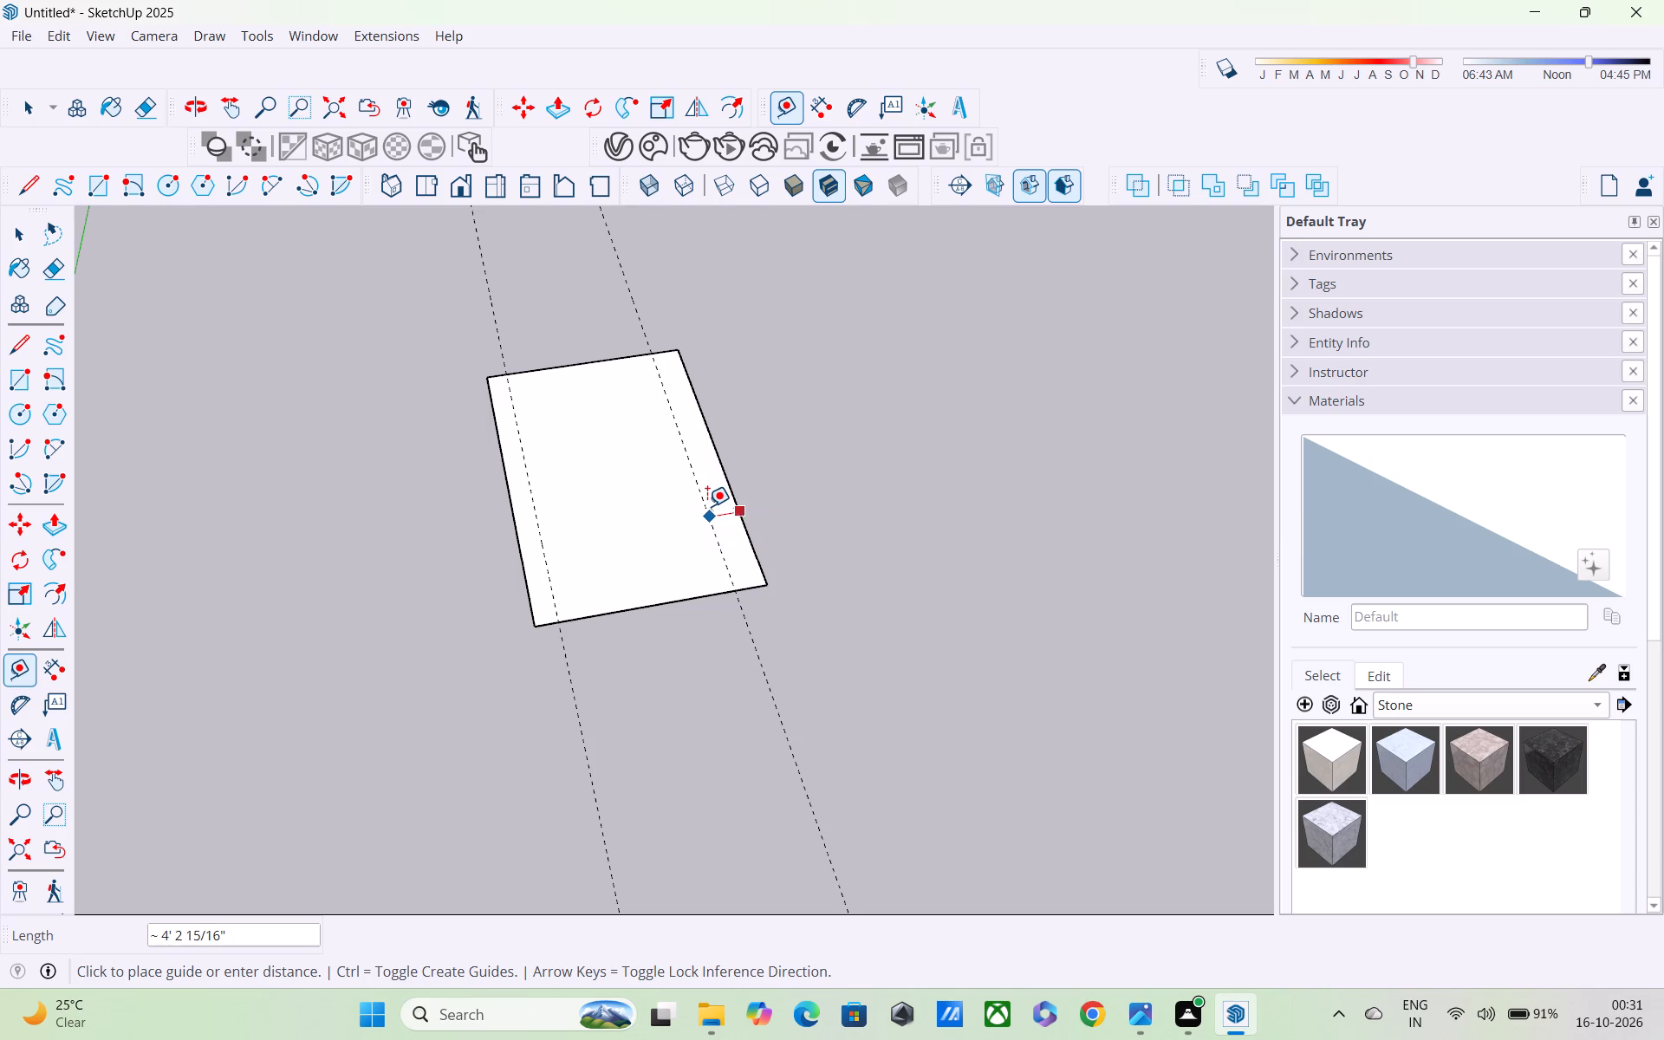
pyautogui.write("3'")
pyautogui.press('Return')
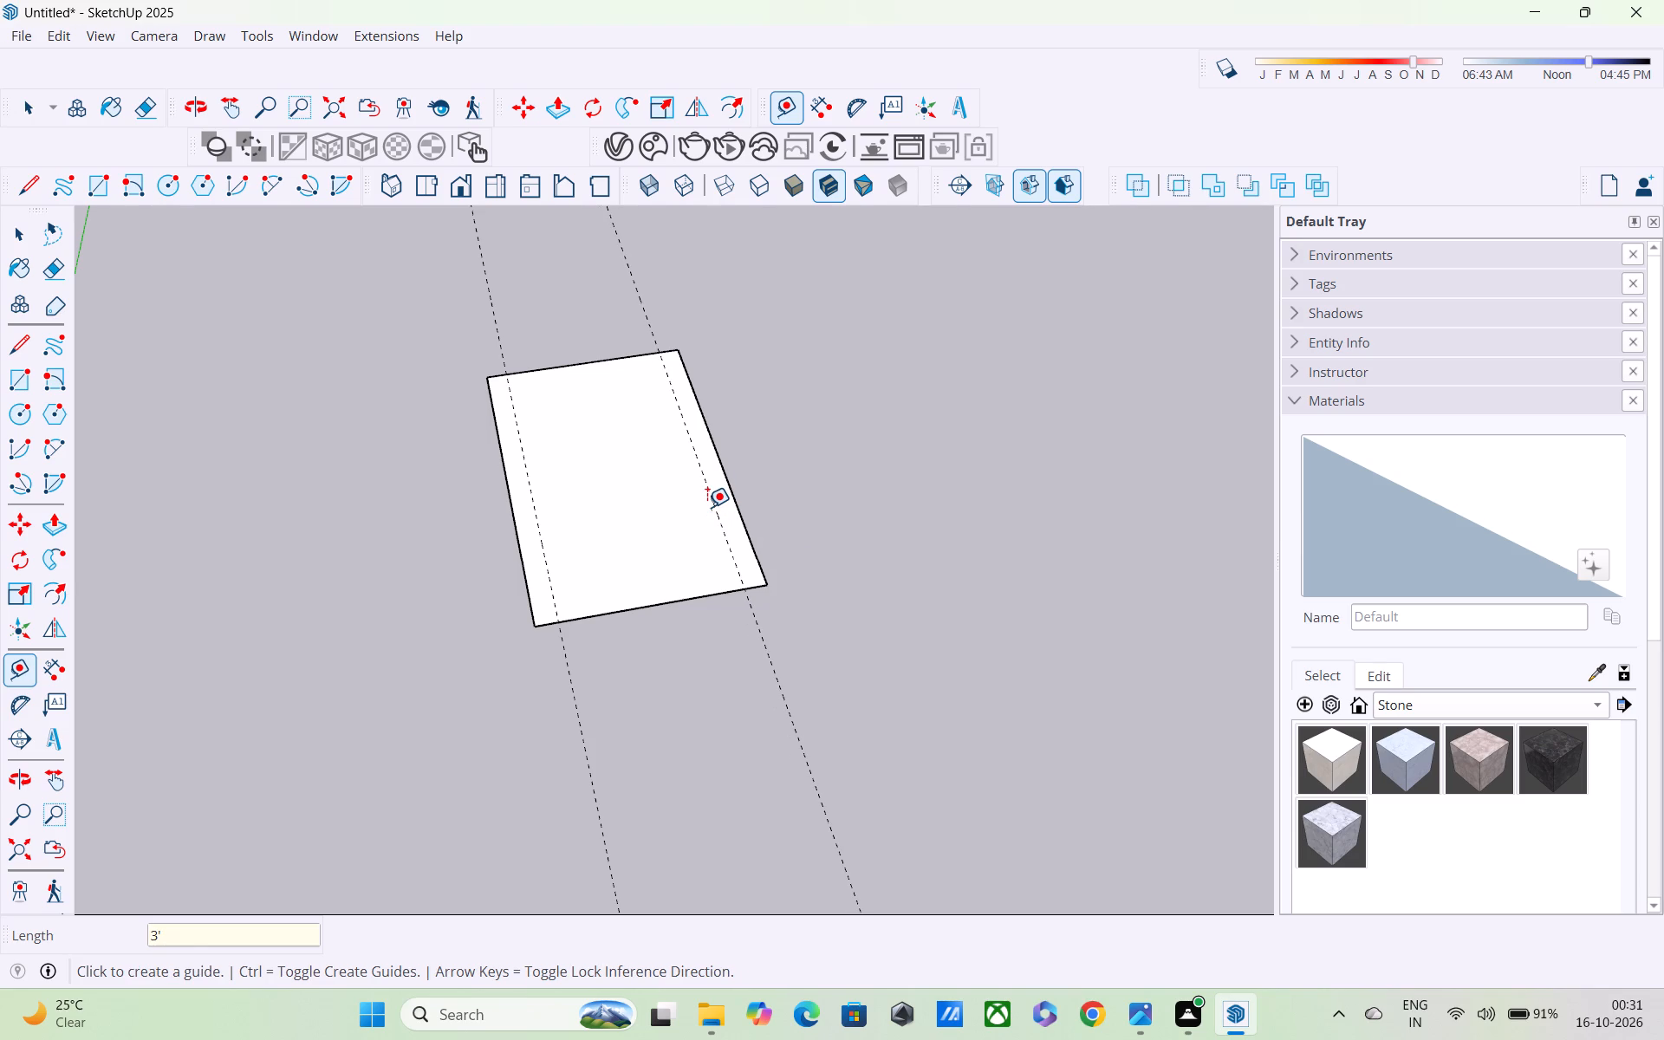
# Place a guide 5' inside the rectangle's near short edge, parallel to it.
pyautogui.click(686, 594)
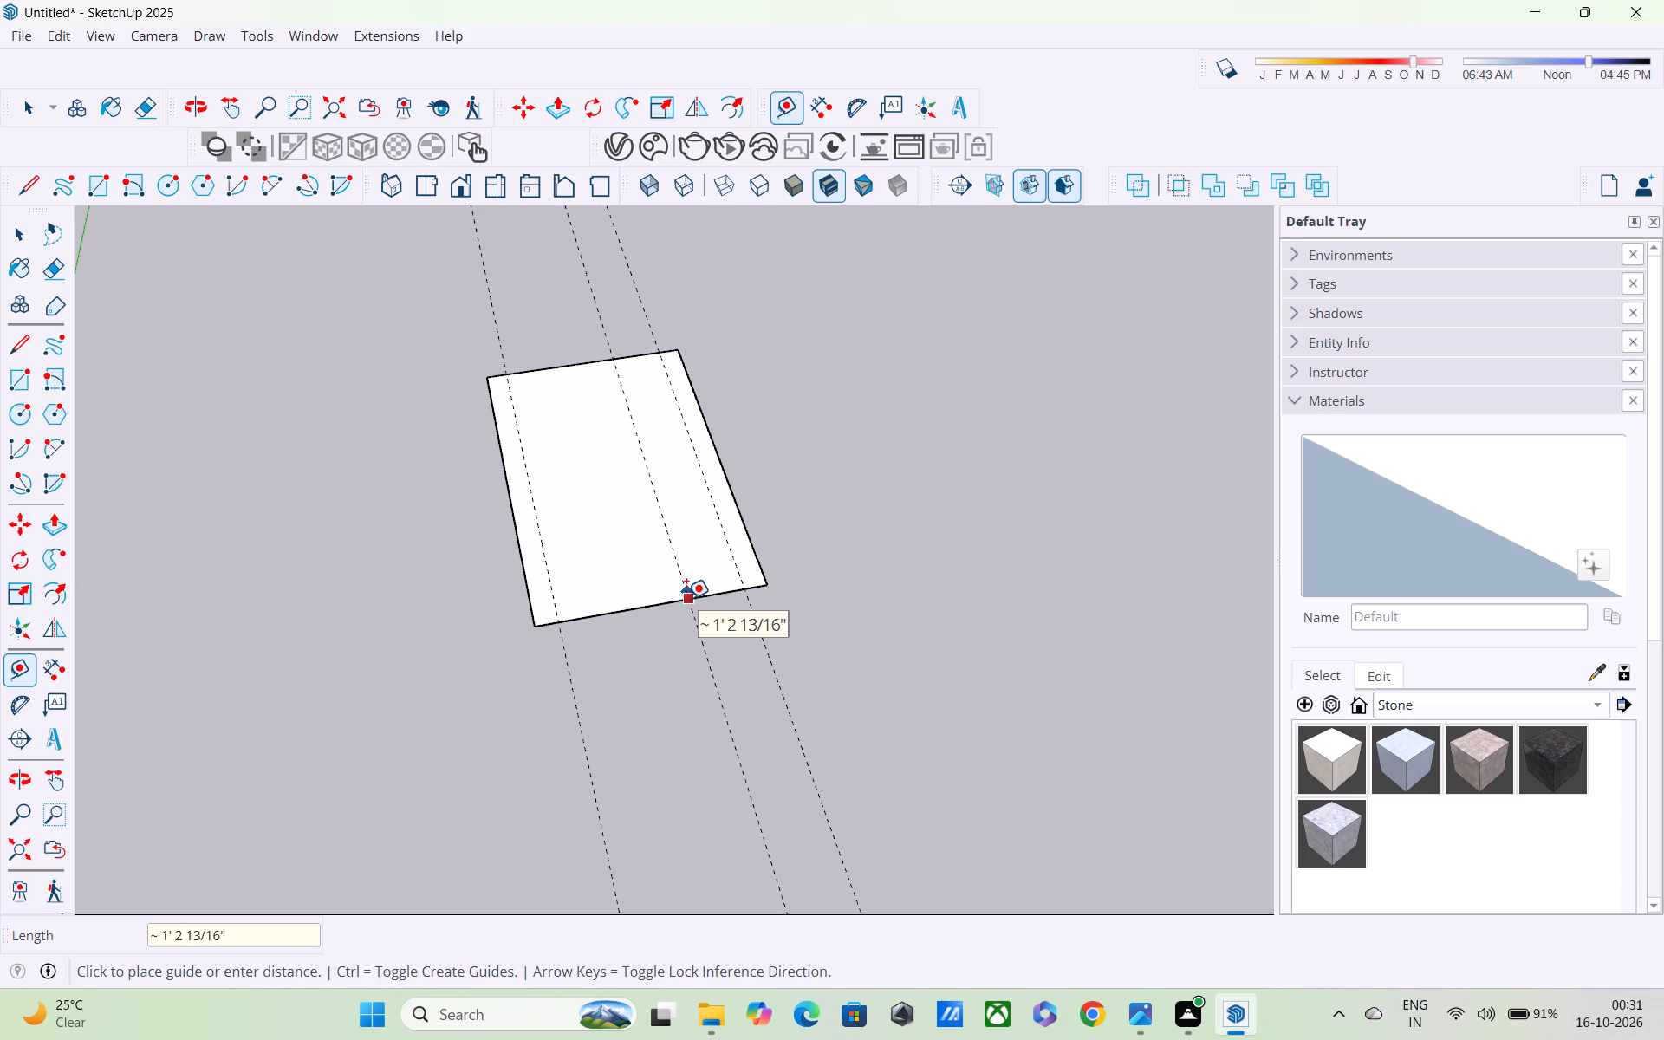
pyautogui.press('Escape')
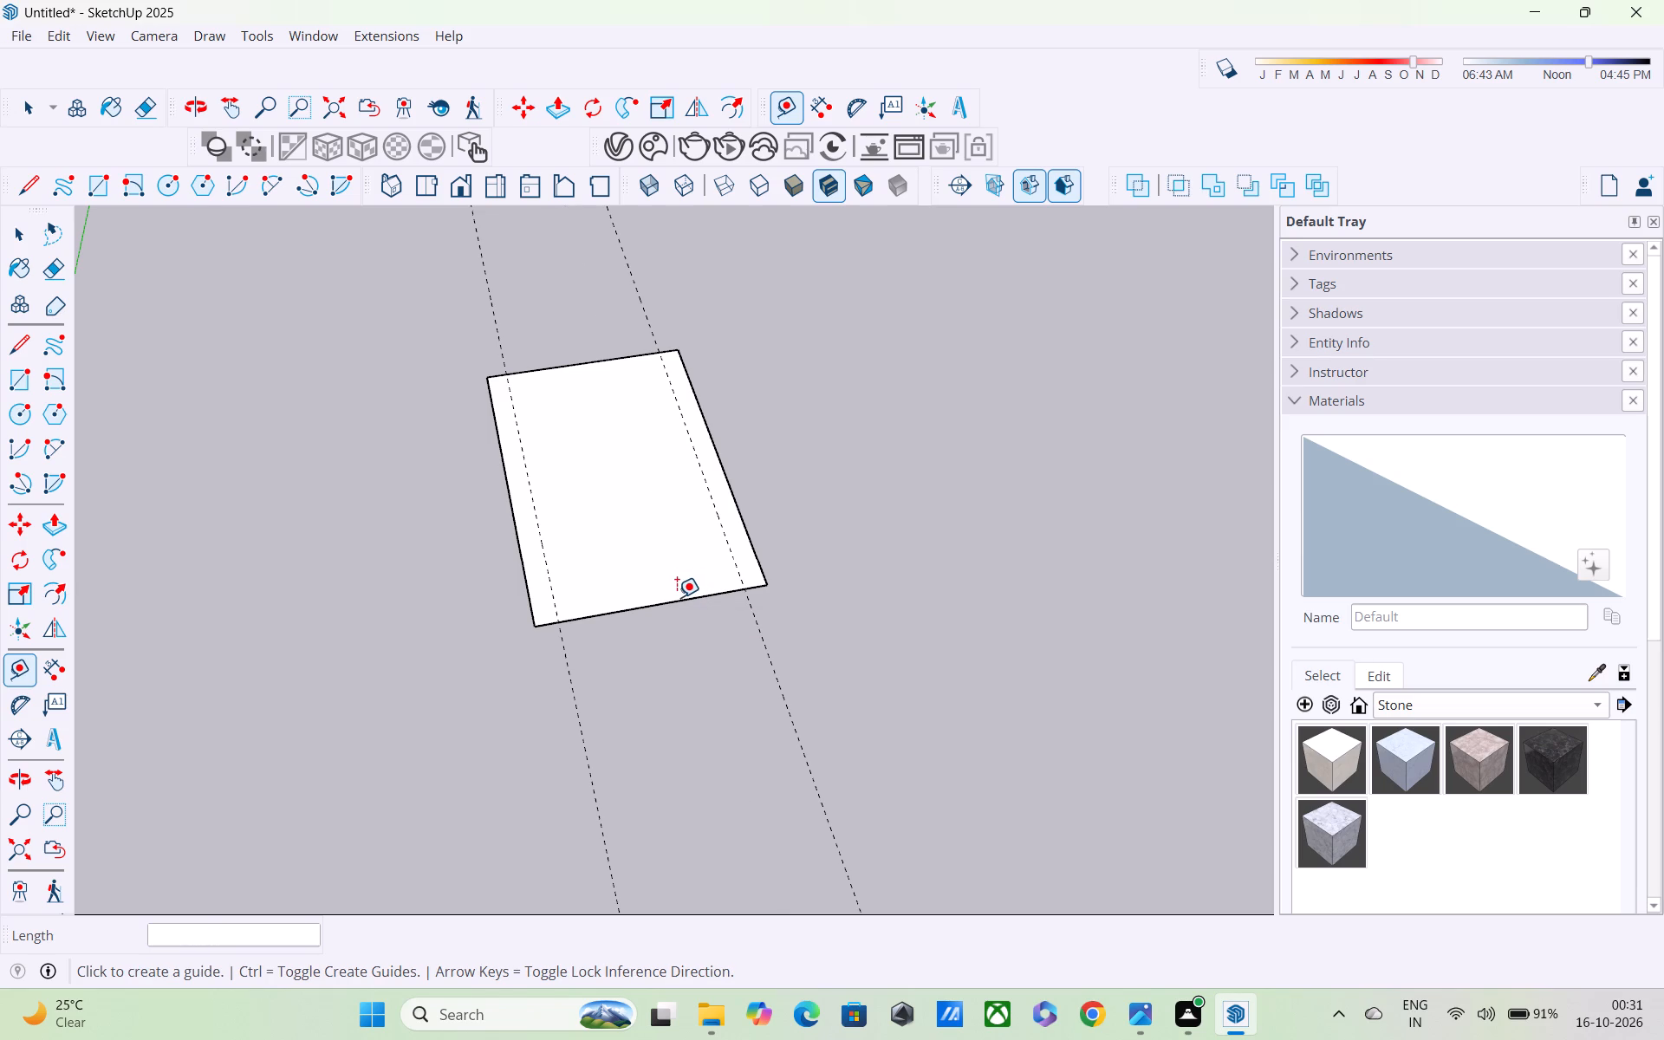
pyautogui.click(663, 601)
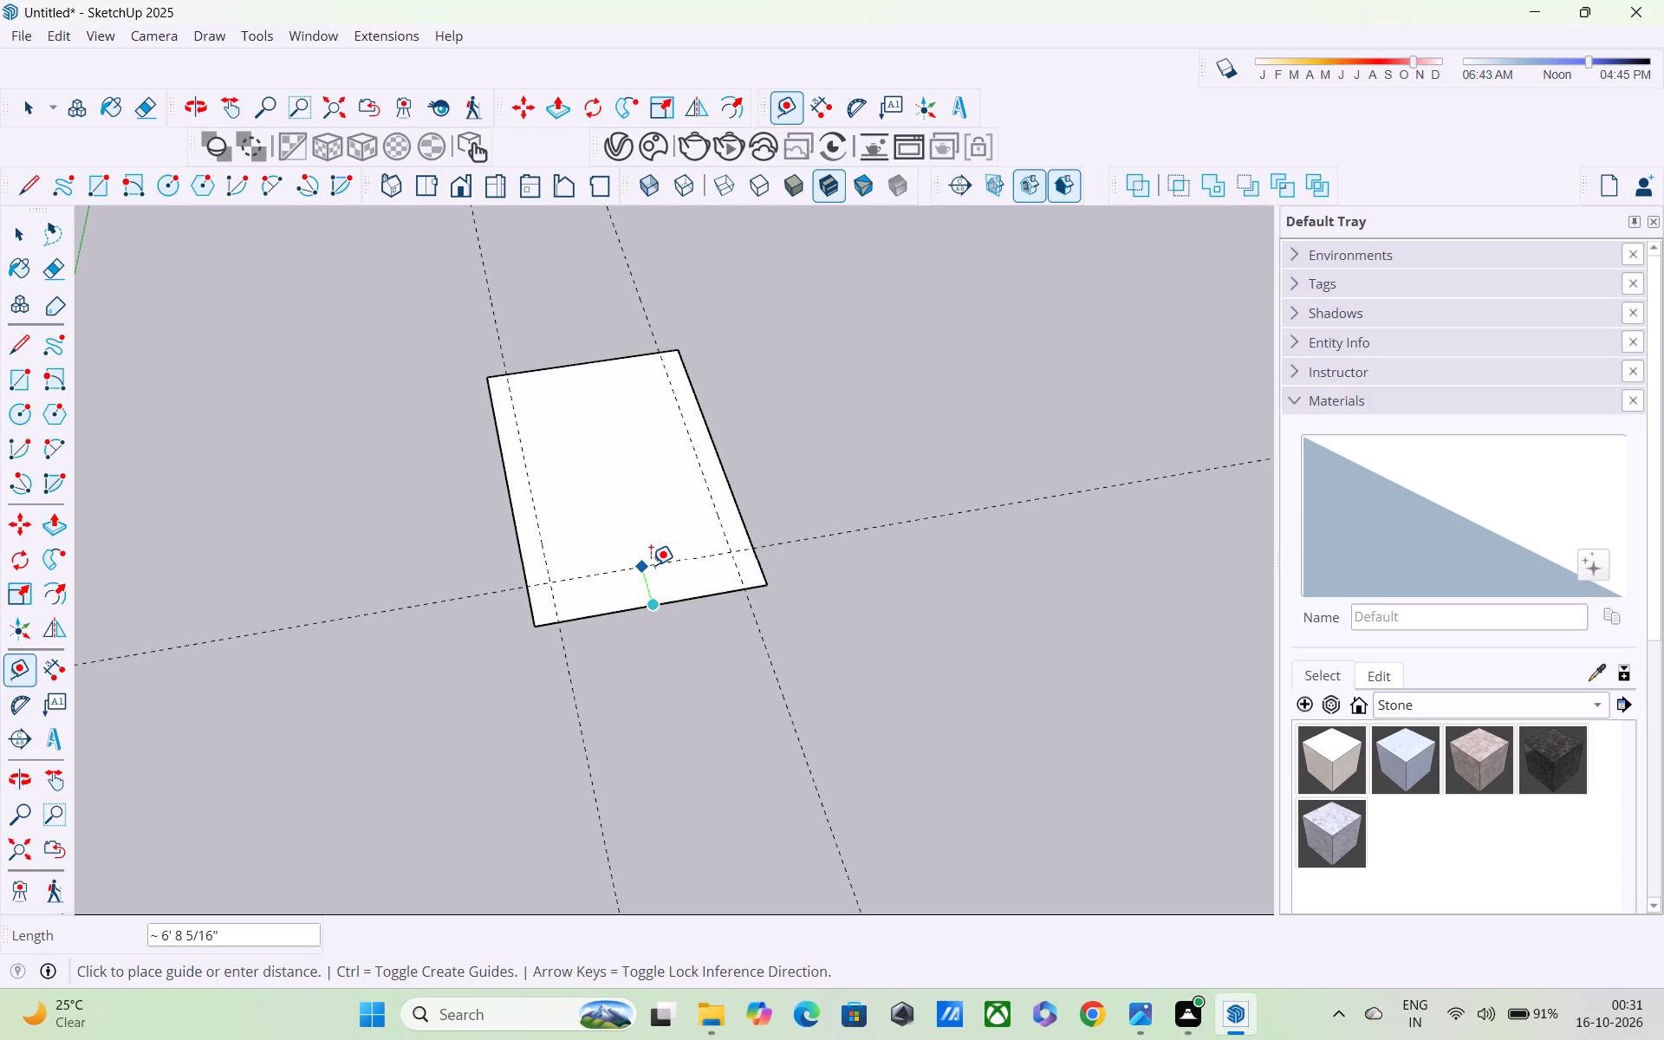
pyautogui.write("5'")
pyautogui.press('Return')
# Place a parallel guide 15' farther into the rectangle from the guide near the short edge.
pyautogui.scroll(-1, 651, 565)
pyautogui.scroll(3, 651, 565)
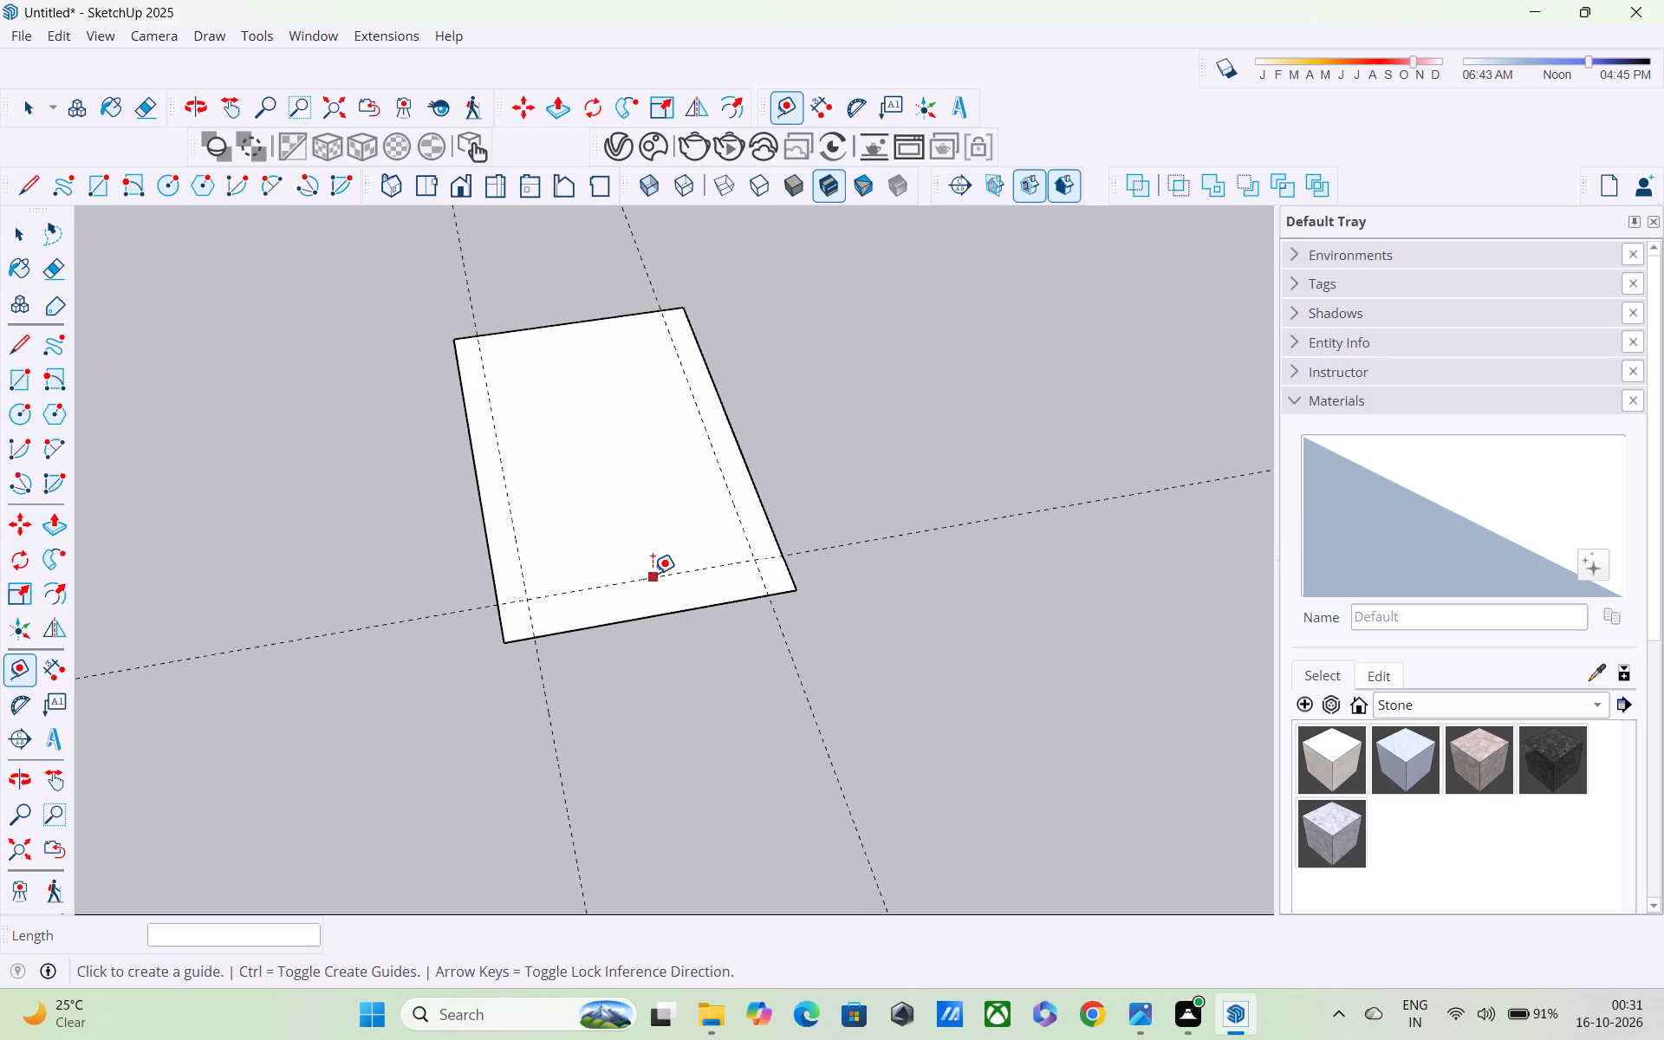
pyautogui.click(653, 575)
pyautogui.moveTo(651, 518); pyautogui.dragTo(651, 519, button='middle')
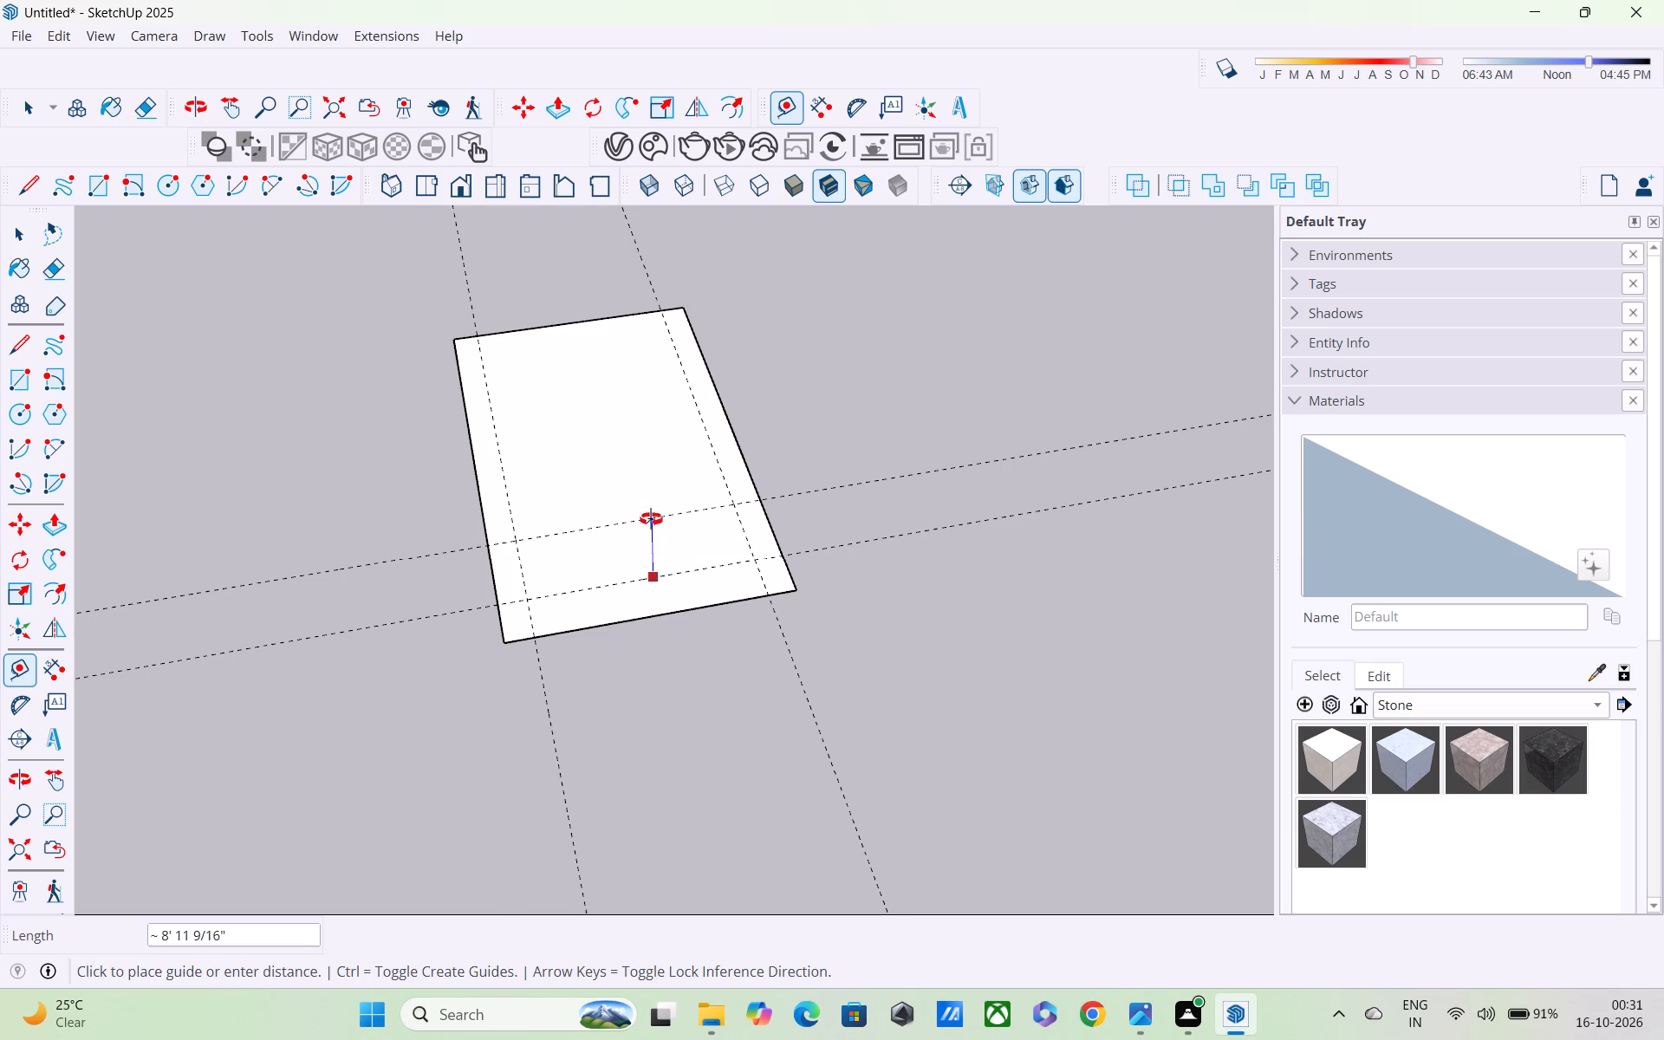
pyautogui.moveTo(651, 519); pyautogui.dragTo(651, 569, button='middle')
pyautogui.scroll(4, 651, 569)
pyautogui.scroll(-3, 639, 475)
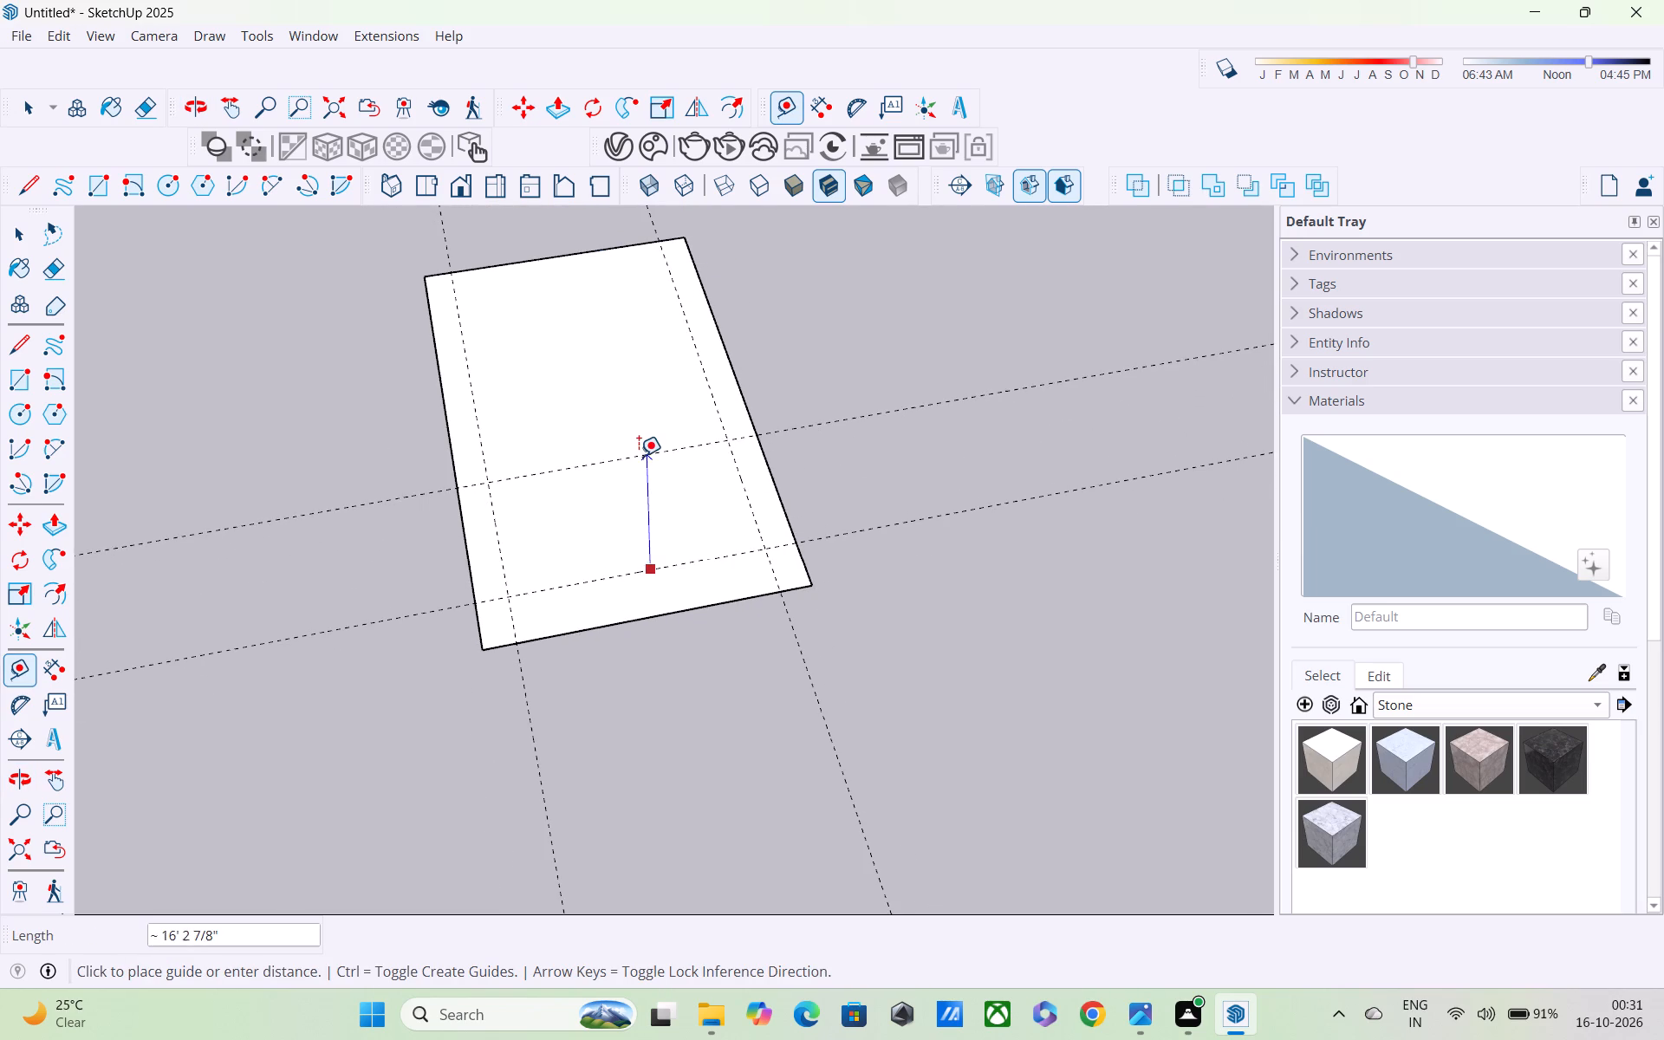
pyautogui.write("15'")
pyautogui.press('Return')
# Place a guide 9" beyond the 15' offset guide, on the side toward the rectangle's far short edge.
pyautogui.moveTo(620, 481); pyautogui.dragTo(620, 518, button='middle')
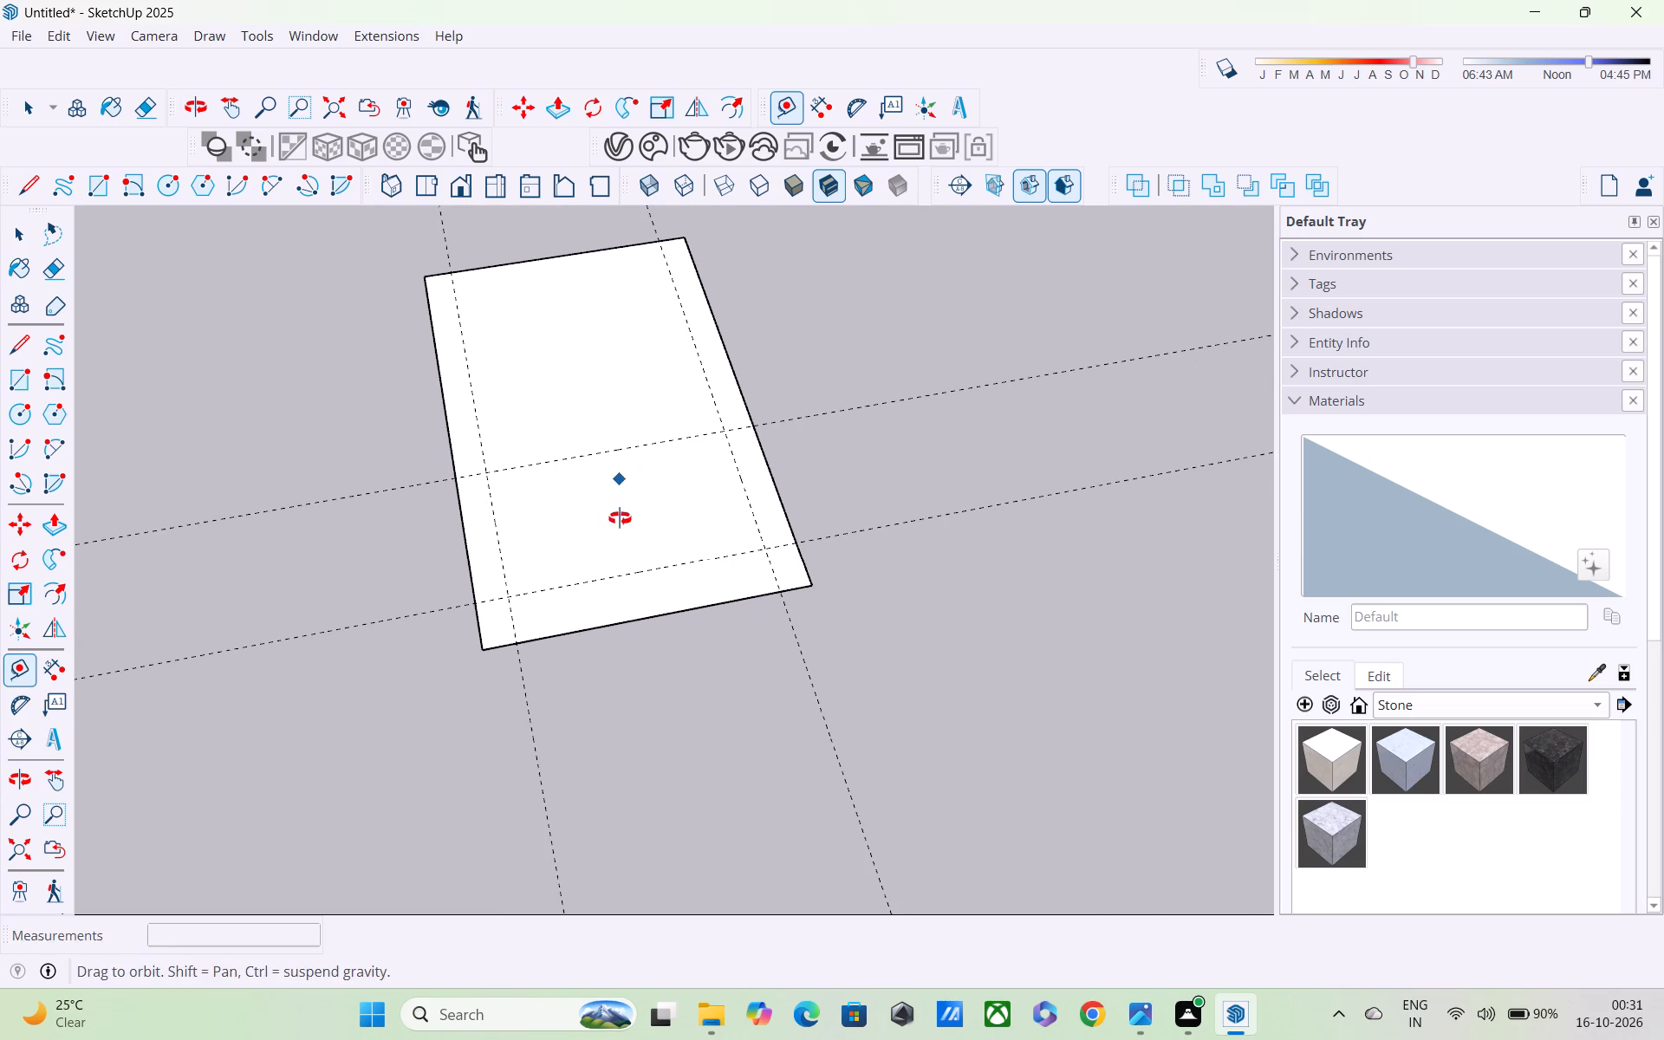
pyautogui.moveTo(620, 518); pyautogui.dragTo(617, 517, button='middle')
pyautogui.scroll(4, 605, 449)
pyautogui.click(602, 453)
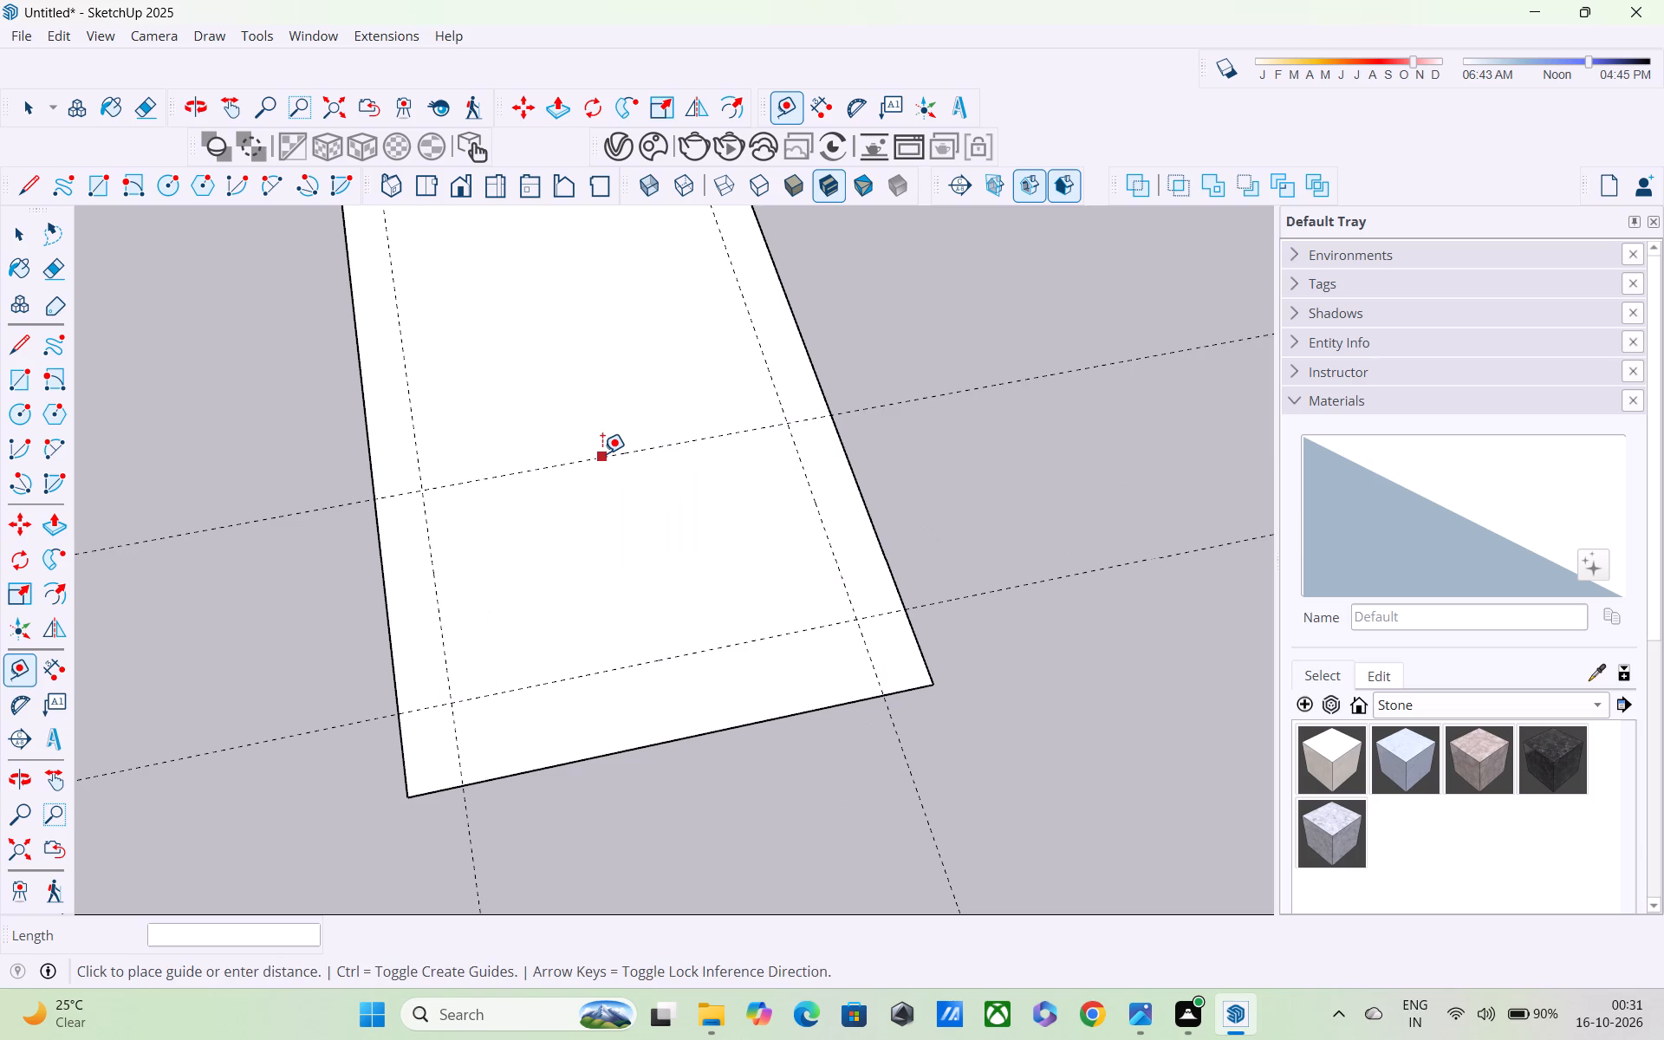
pyautogui.write('9"')
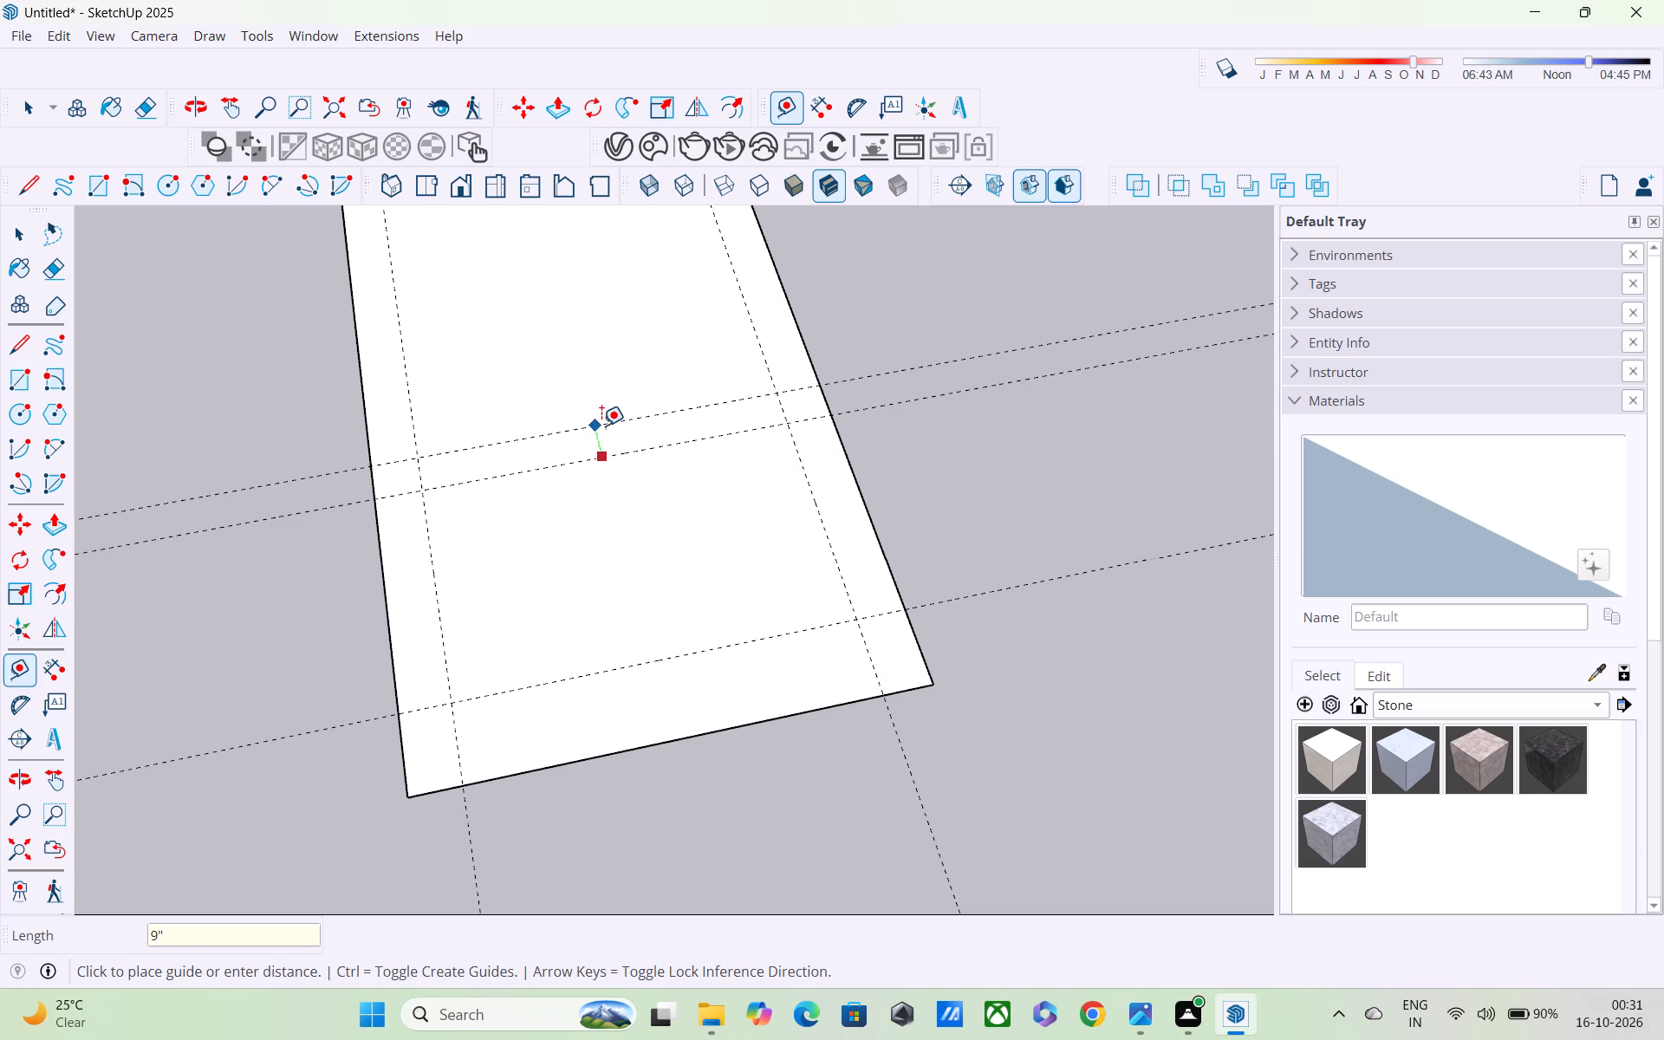
pyautogui.press('Return')
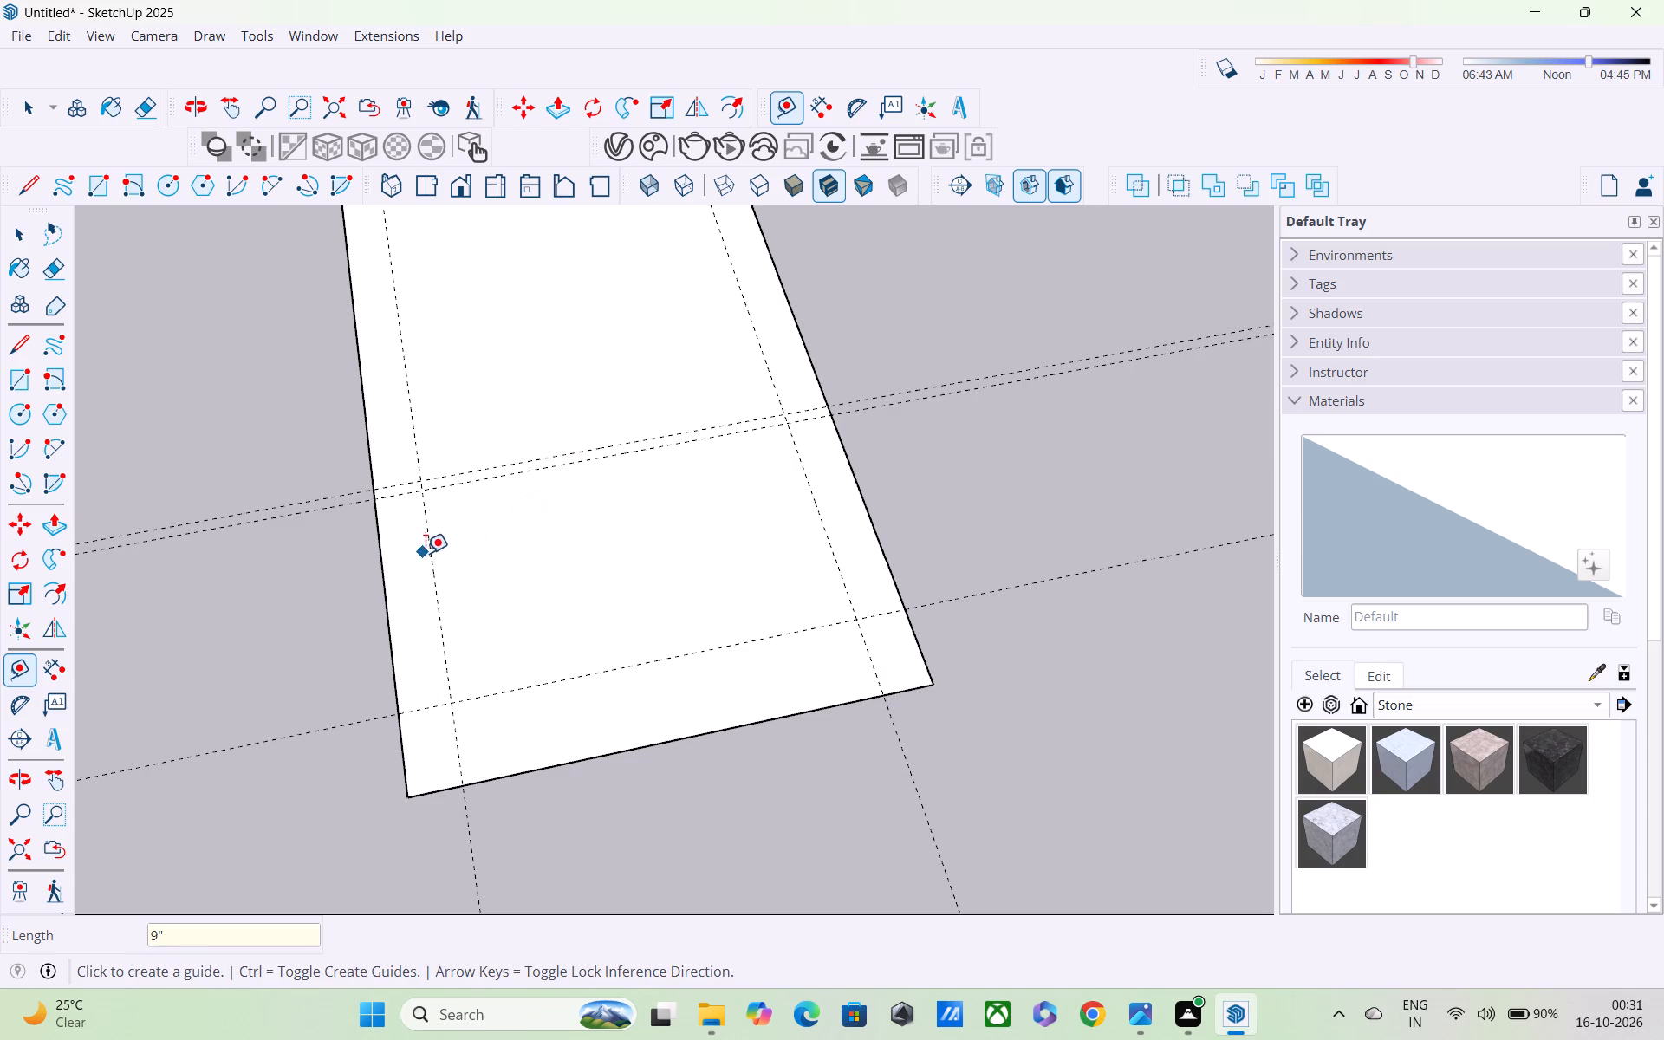
# Place guides 9" inward from the 3' setback guide on the first long side and from the near 5' setback guide.
pyautogui.click(428, 562)
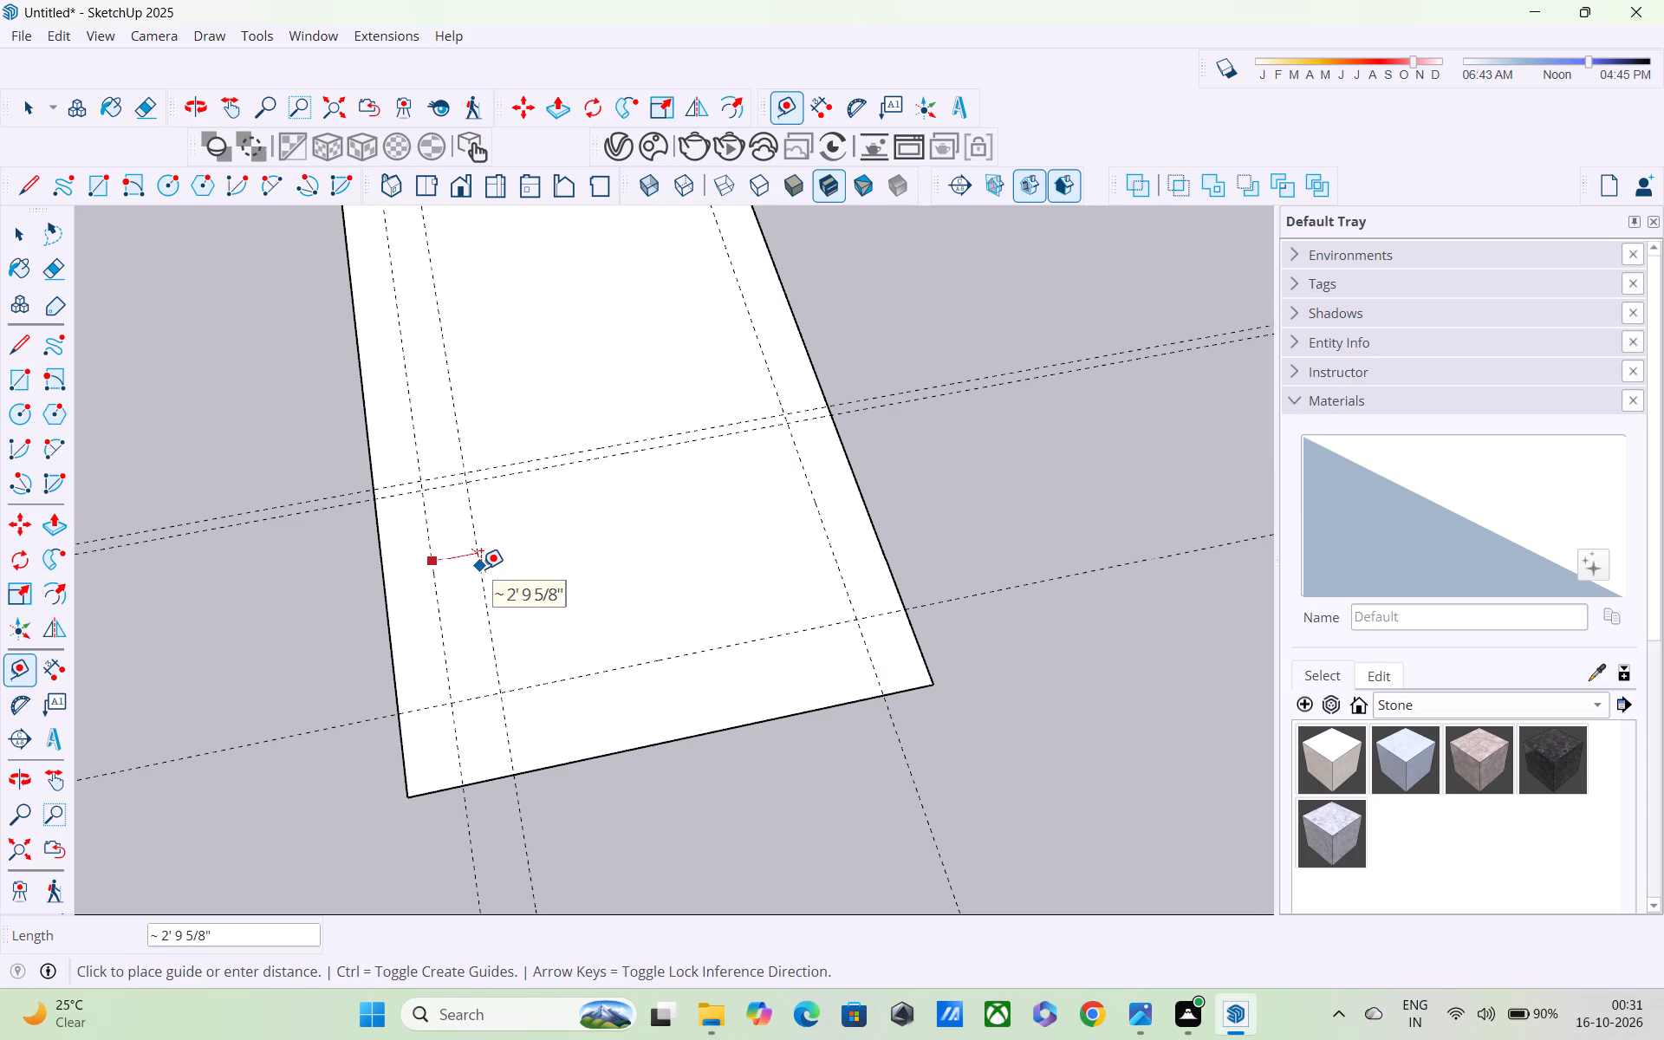
pyautogui.write('9"')
pyautogui.press('Return')
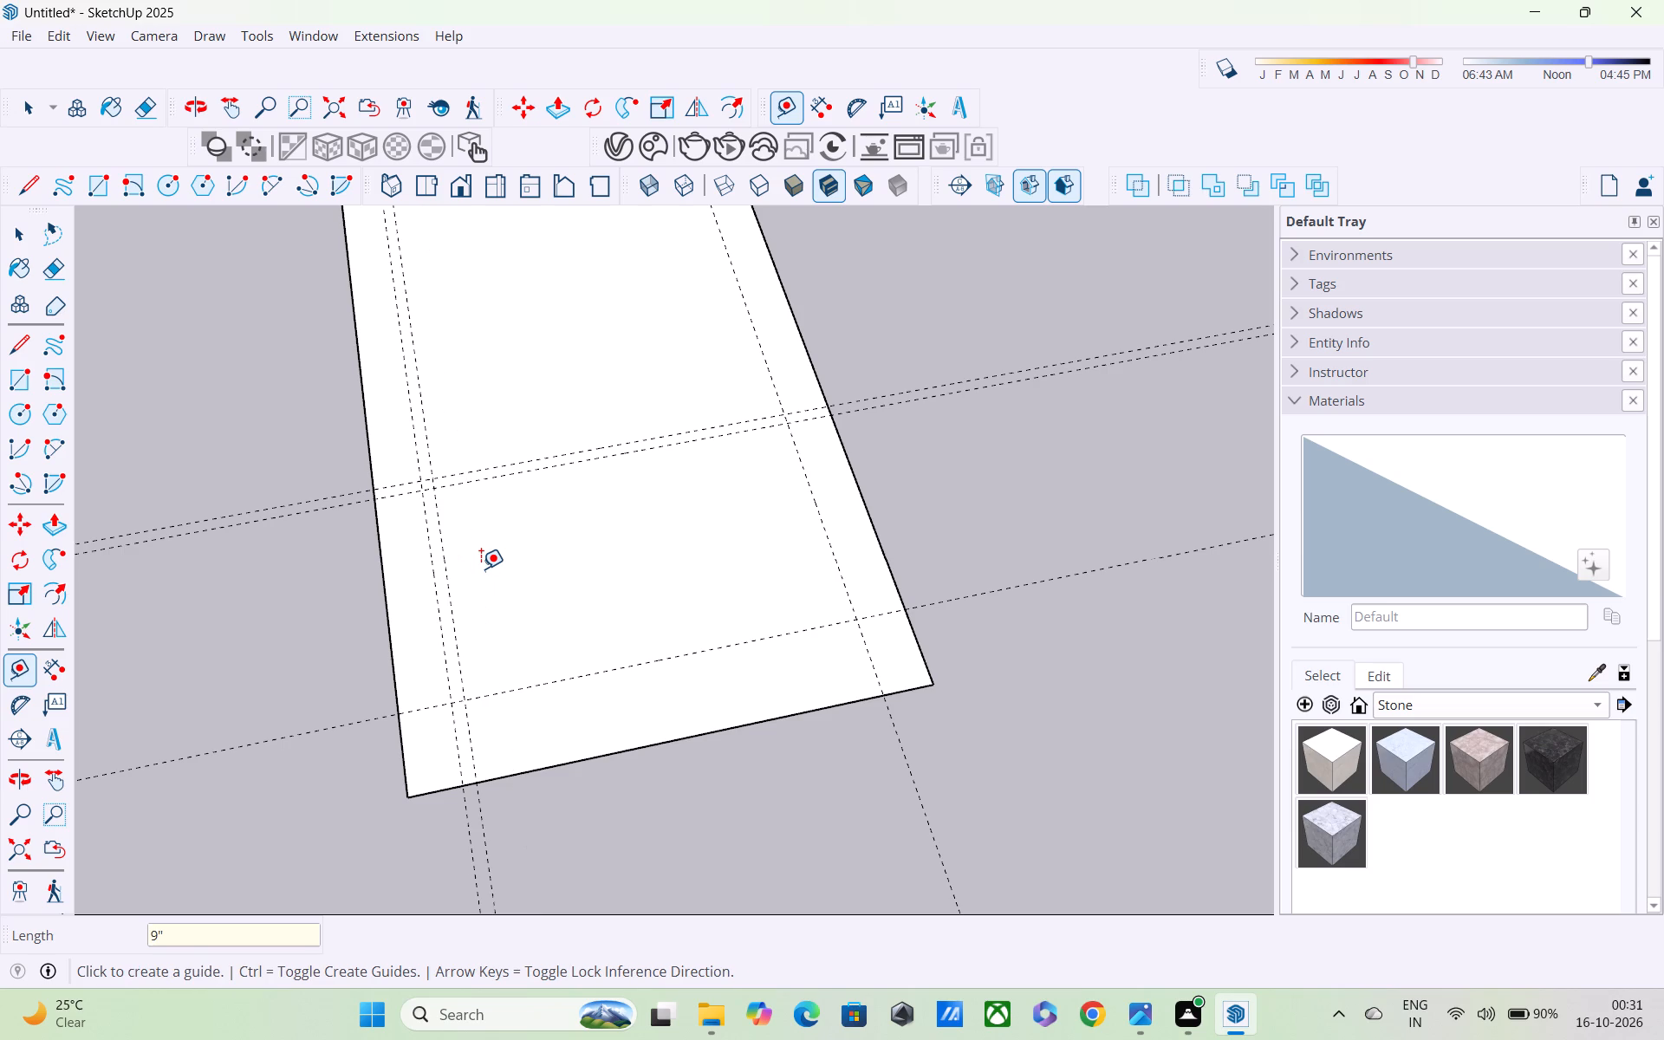
pyautogui.click(562, 680)
pyautogui.write('9"')
pyautogui.press('Return')
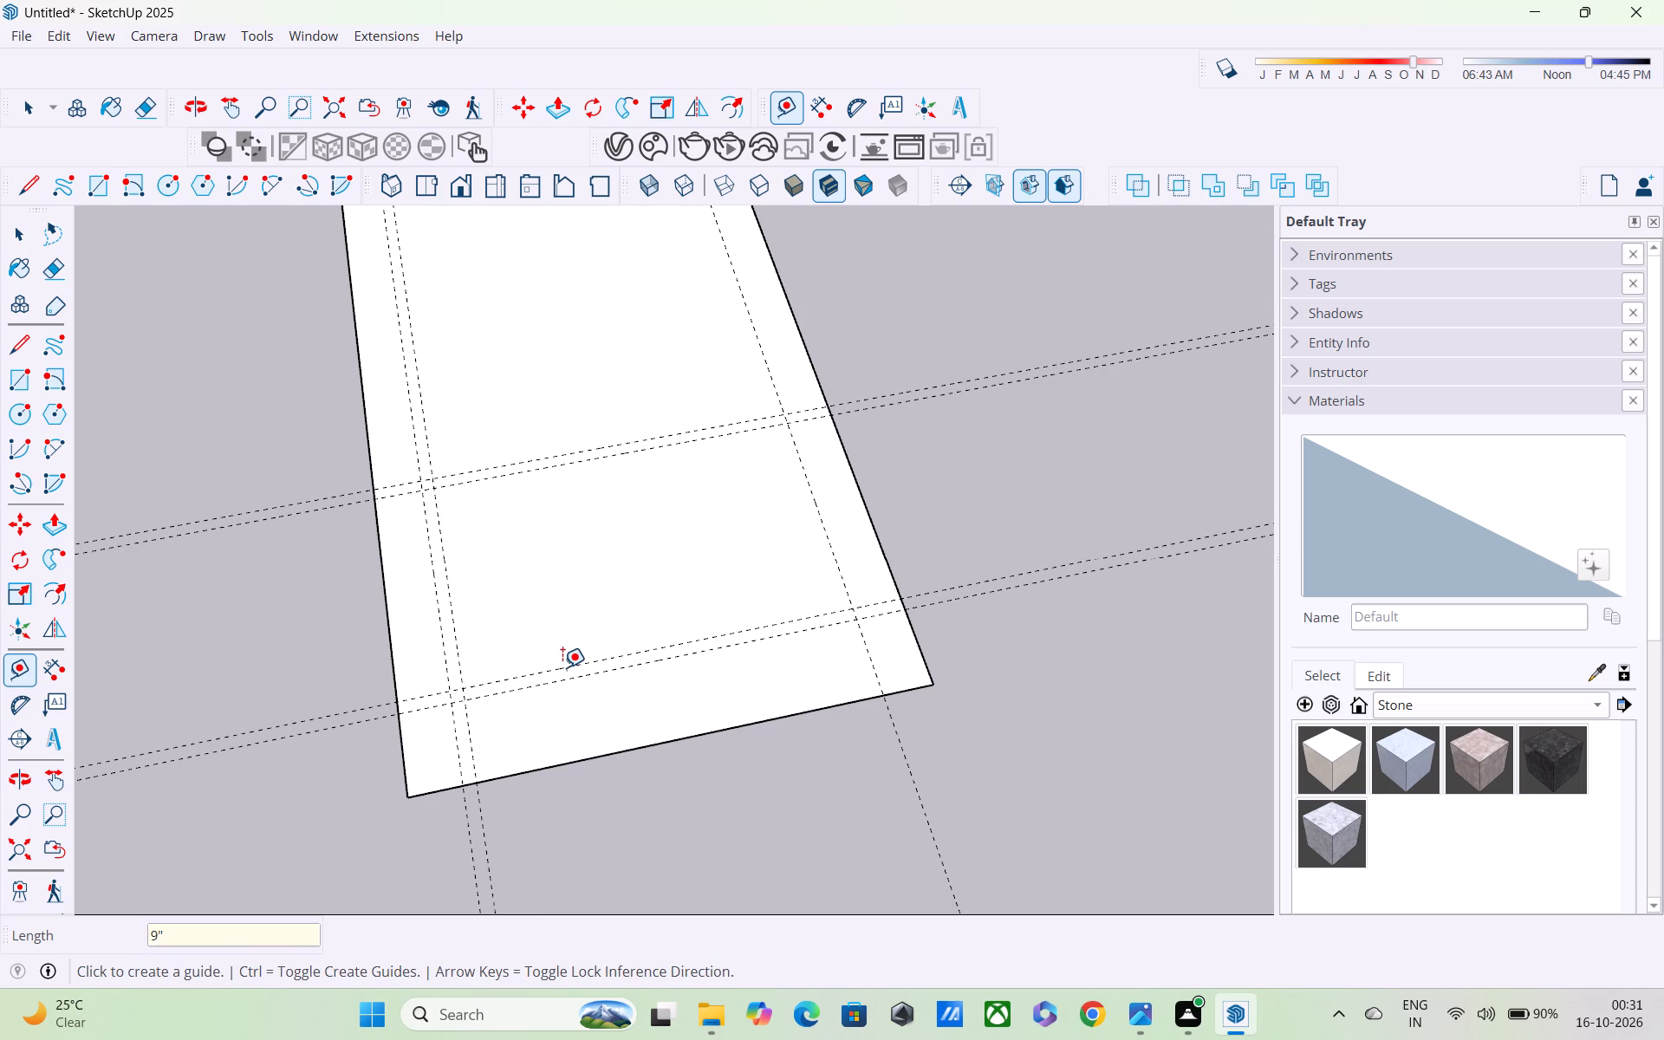
# Place a guide 10' inward from the inner long-side wall guide, and another 9" beyond it for the wall thickness.
pyautogui.click(449, 563)
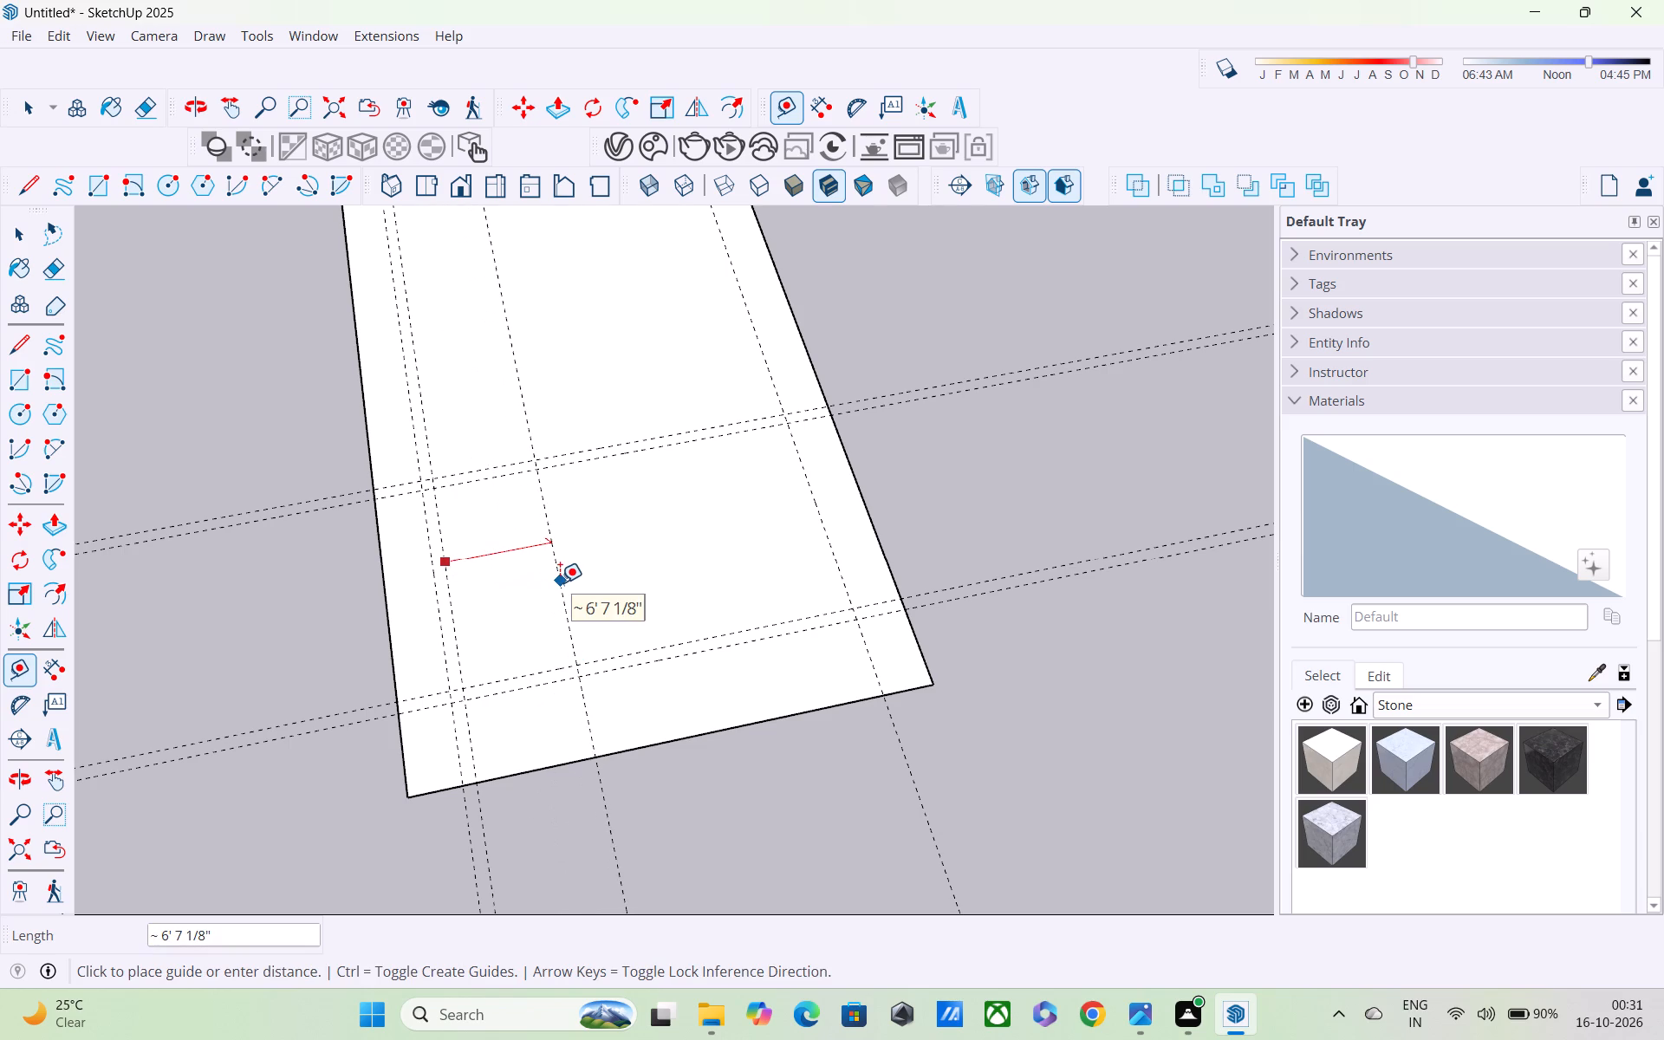
pyautogui.write("10'")
pyautogui.press('Return')
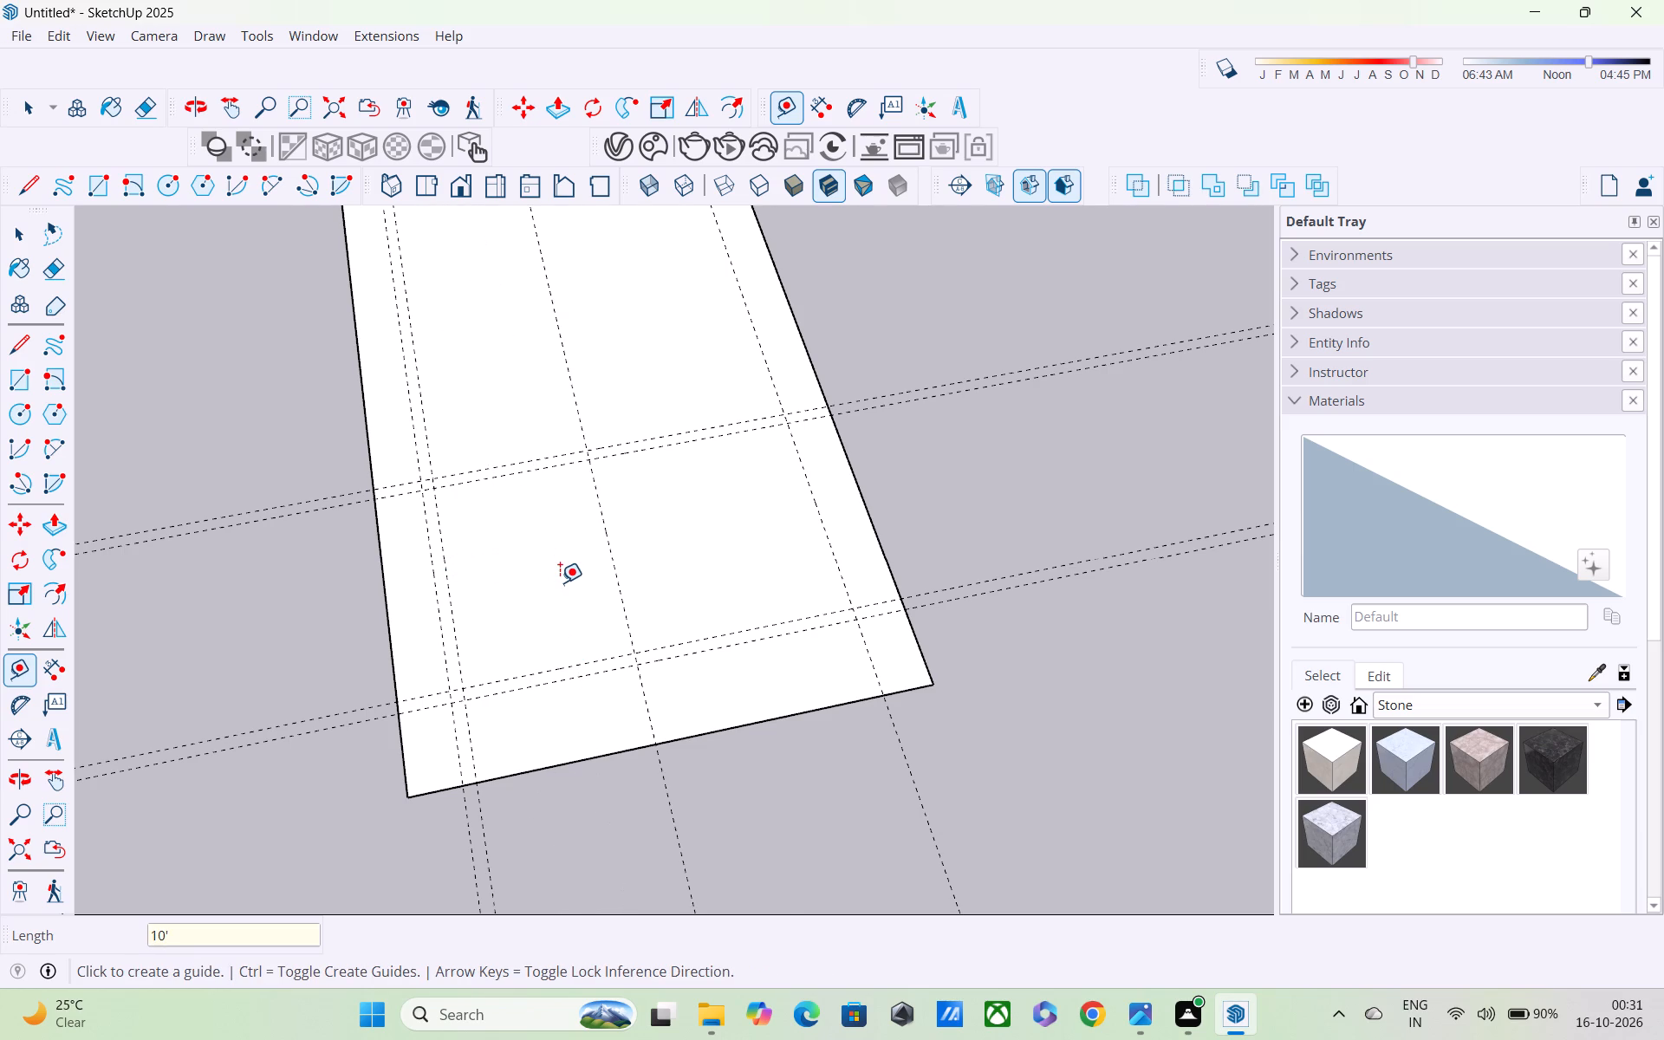
pyautogui.scroll(3, 607, 561)
pyautogui.click(605, 529)
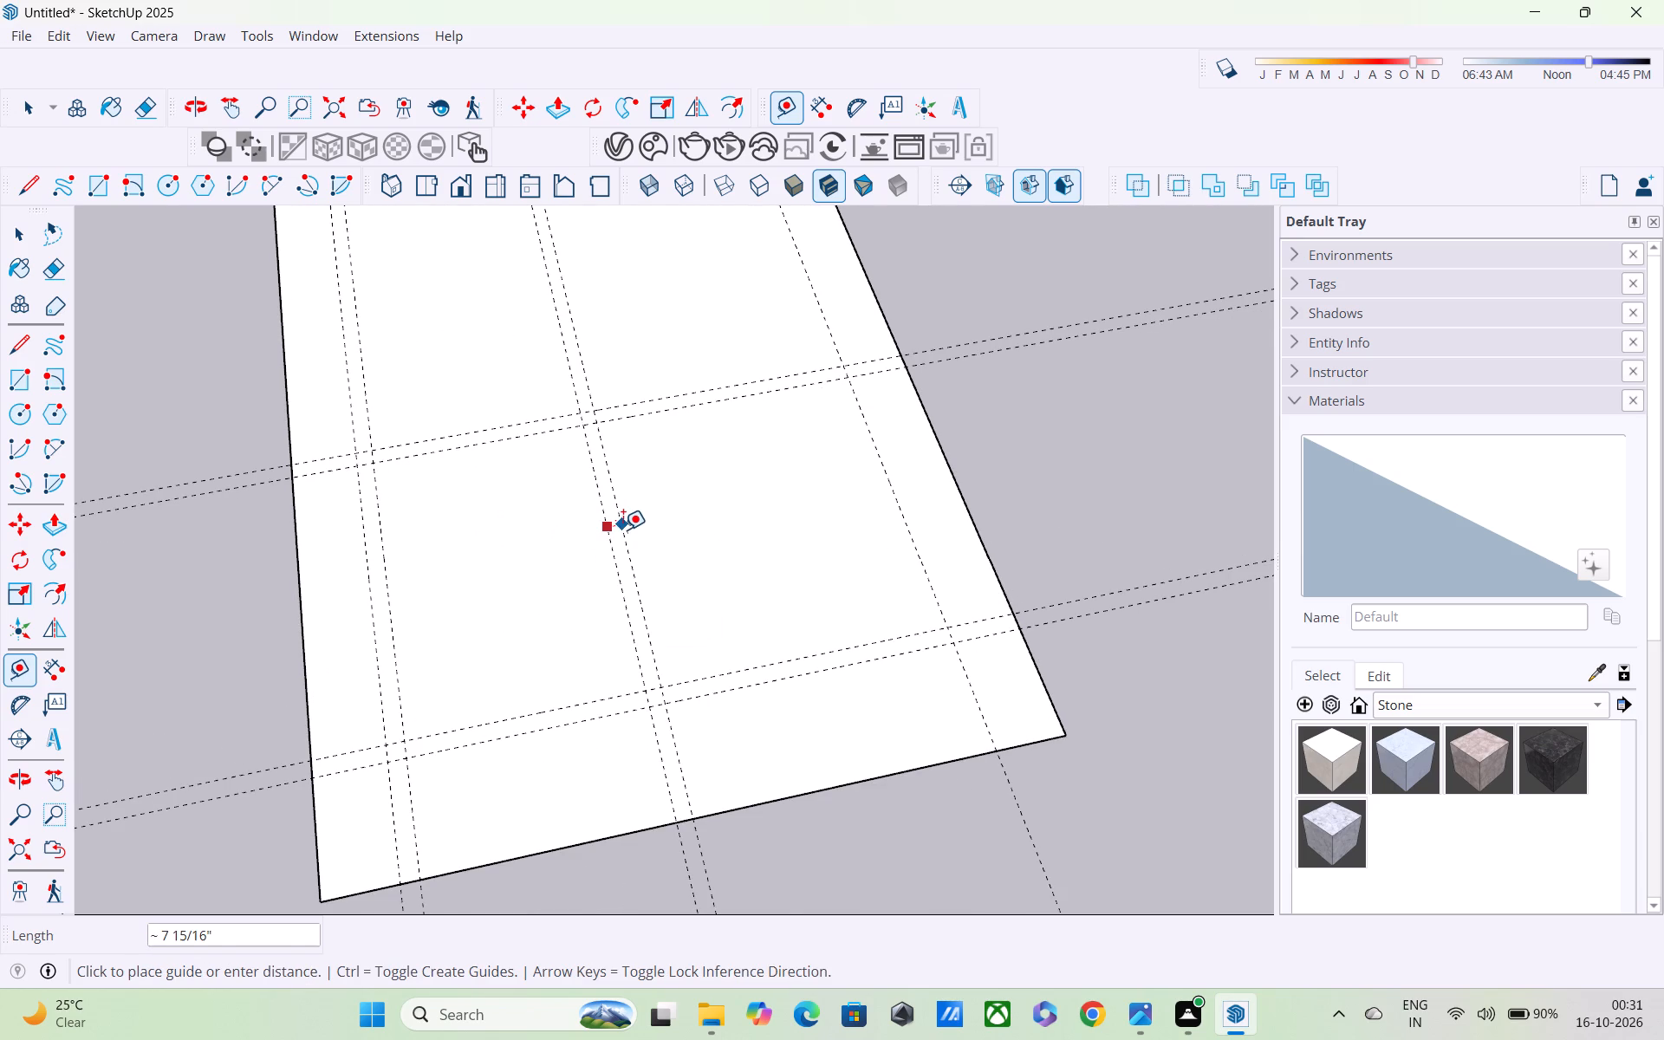
pyautogui.press('9')
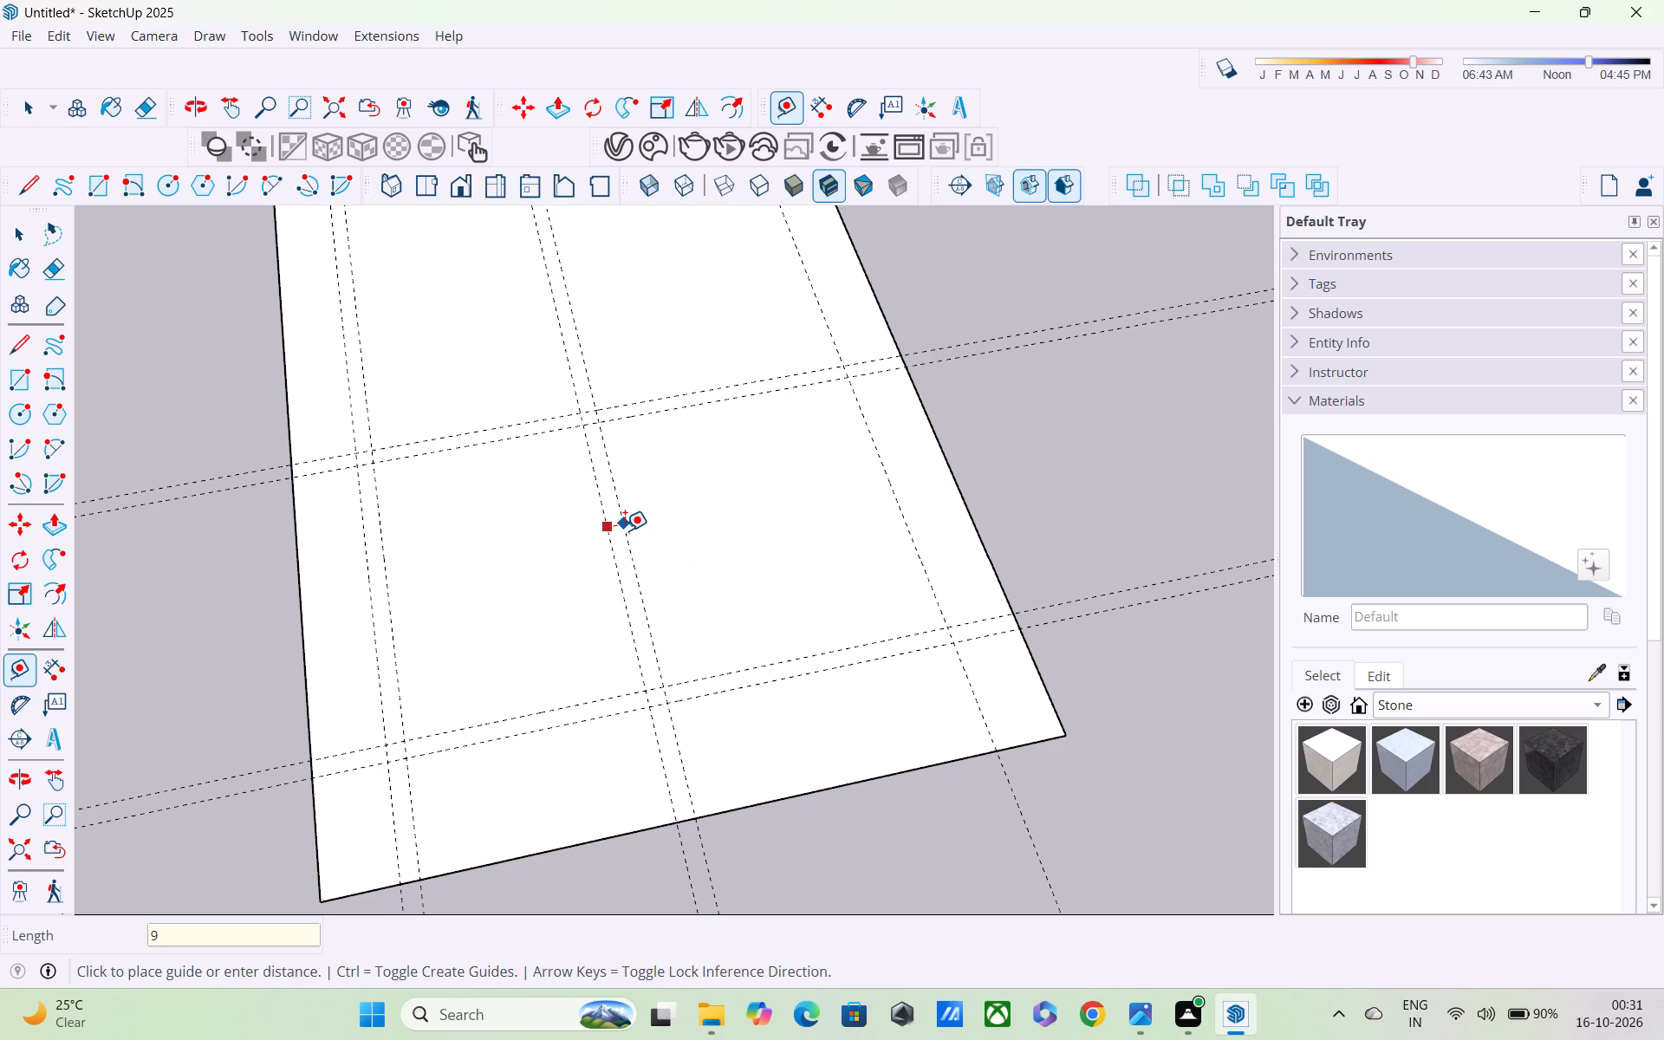
pyautogui.hotkey('shift', '"')
pyautogui.press('Return')
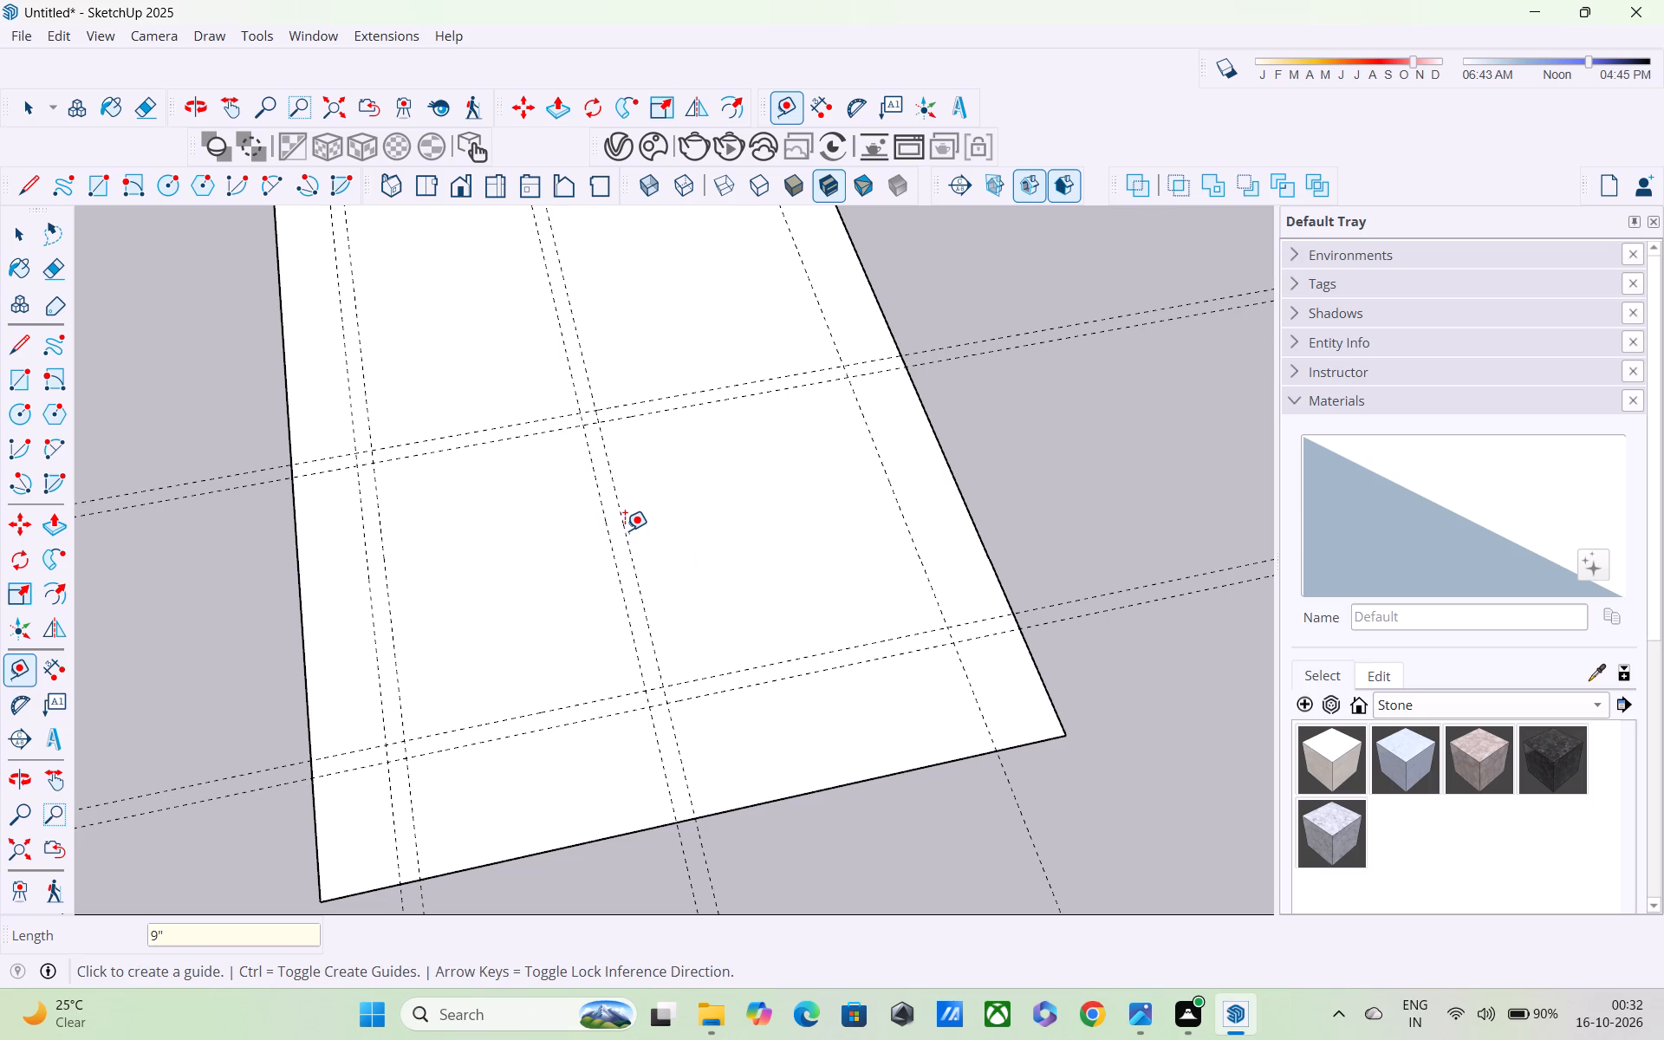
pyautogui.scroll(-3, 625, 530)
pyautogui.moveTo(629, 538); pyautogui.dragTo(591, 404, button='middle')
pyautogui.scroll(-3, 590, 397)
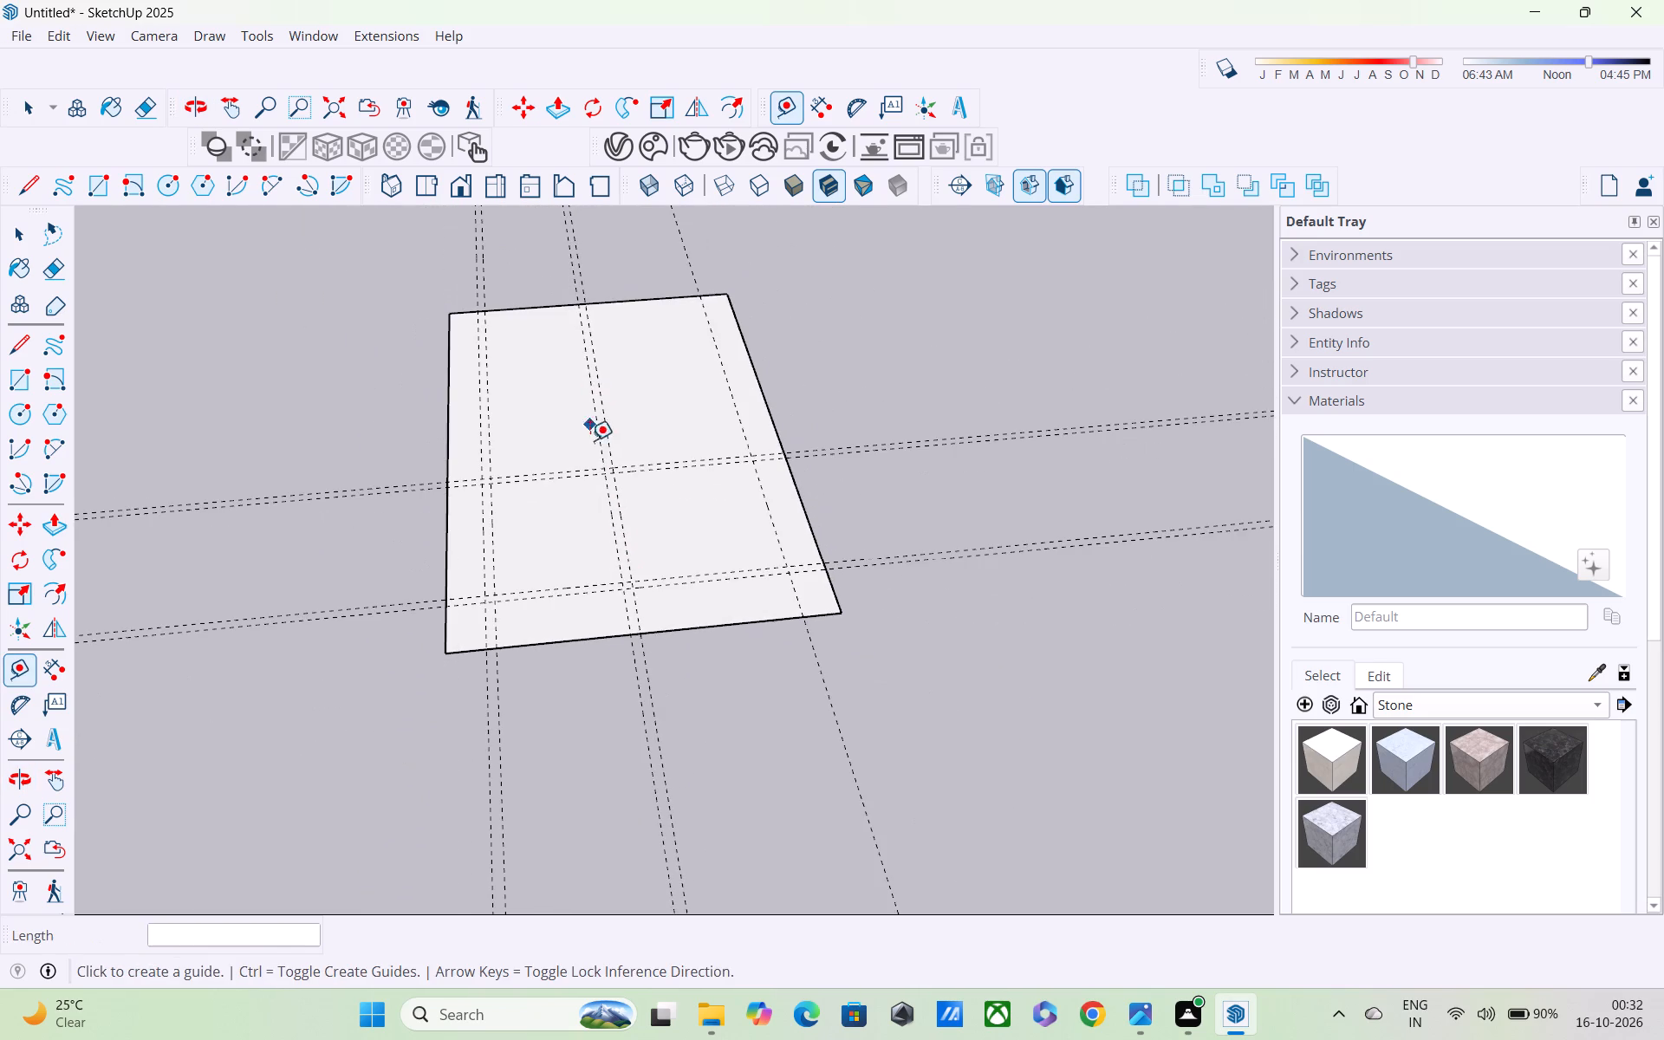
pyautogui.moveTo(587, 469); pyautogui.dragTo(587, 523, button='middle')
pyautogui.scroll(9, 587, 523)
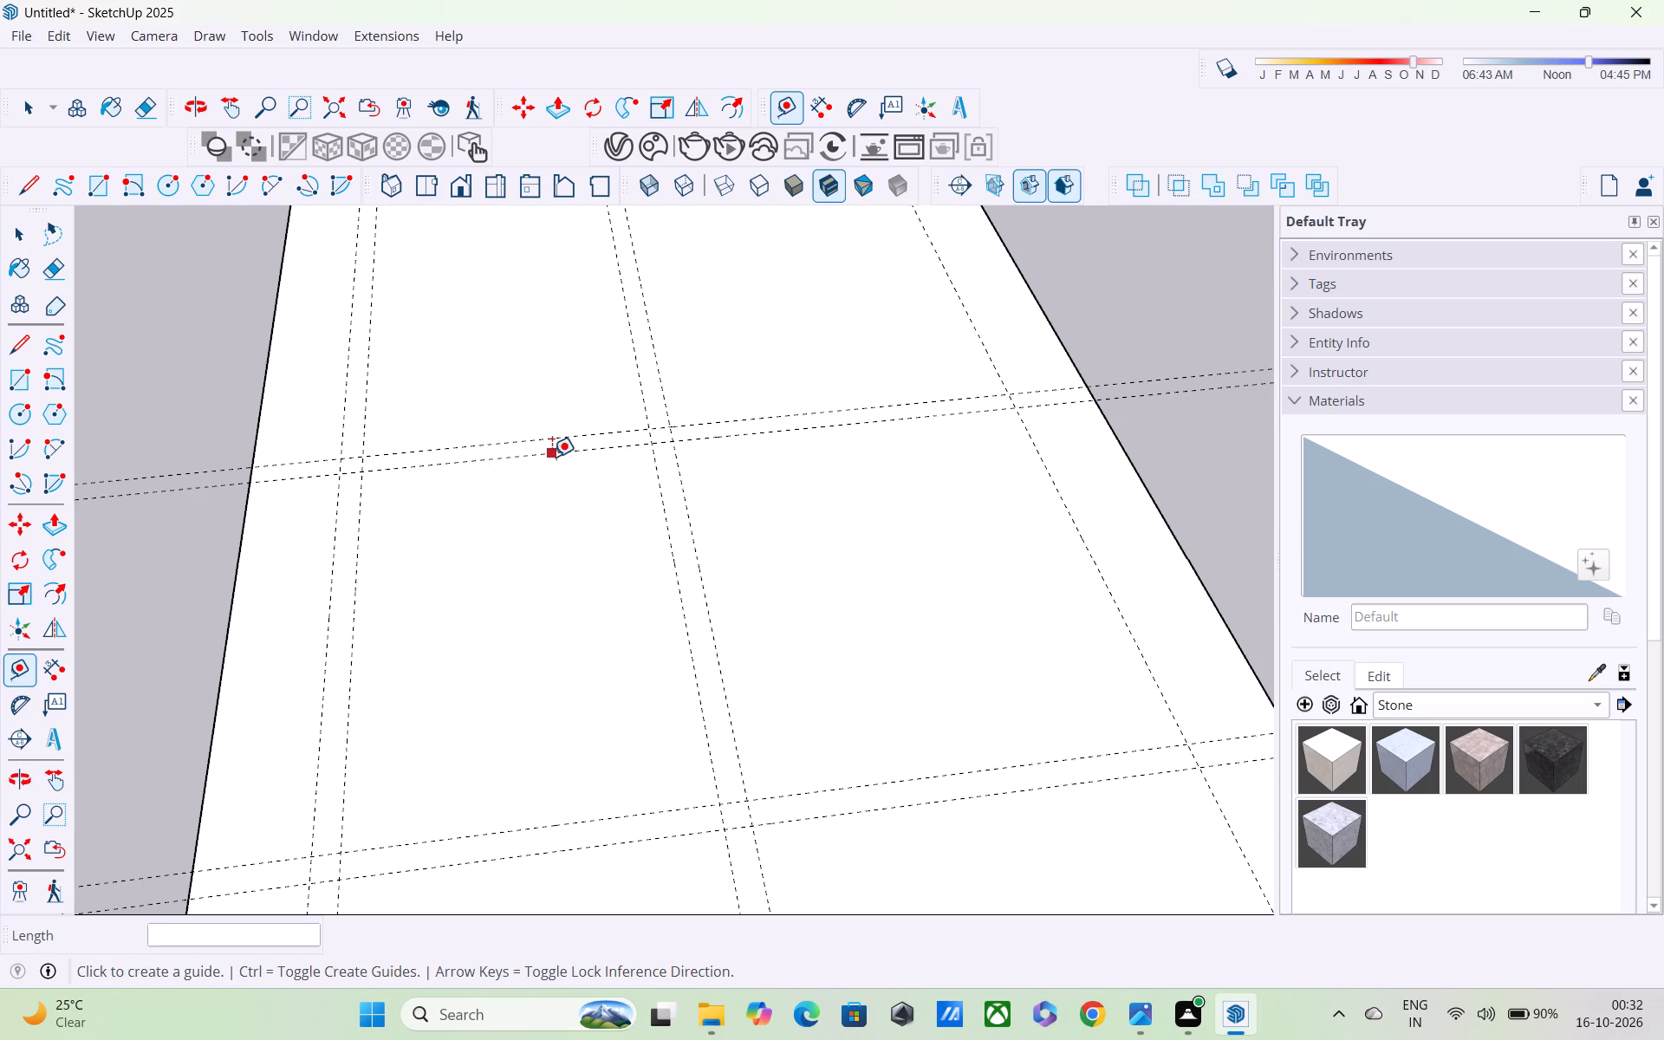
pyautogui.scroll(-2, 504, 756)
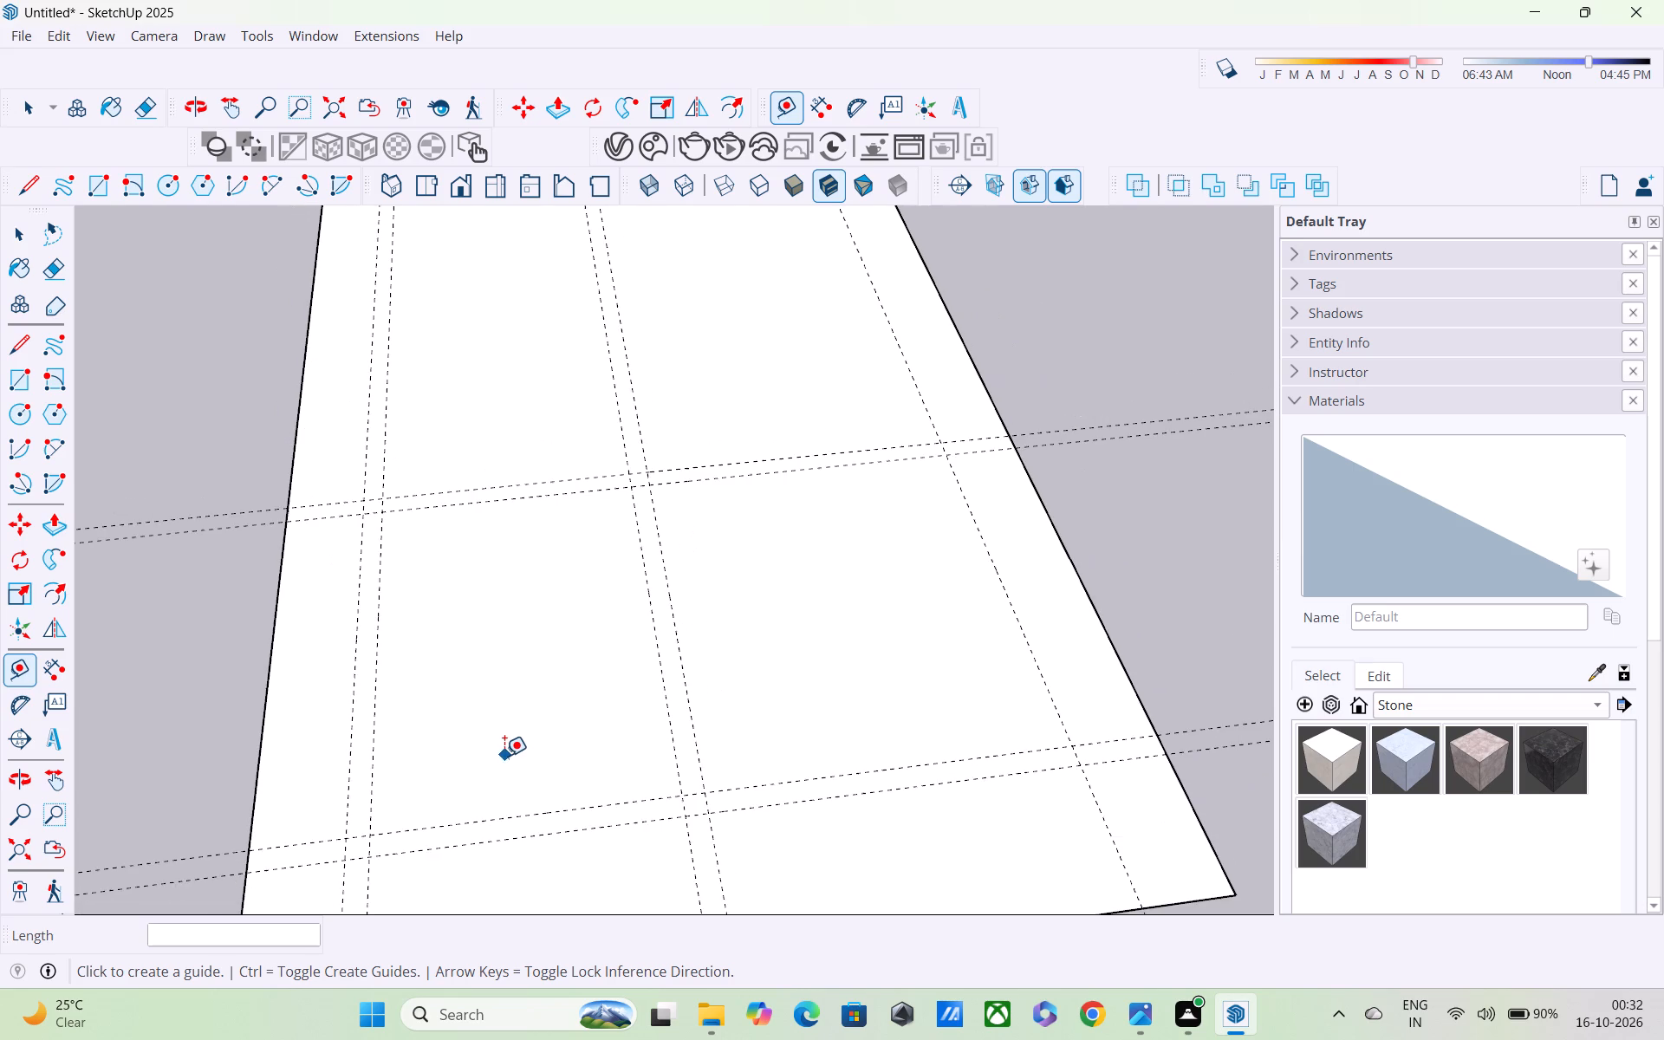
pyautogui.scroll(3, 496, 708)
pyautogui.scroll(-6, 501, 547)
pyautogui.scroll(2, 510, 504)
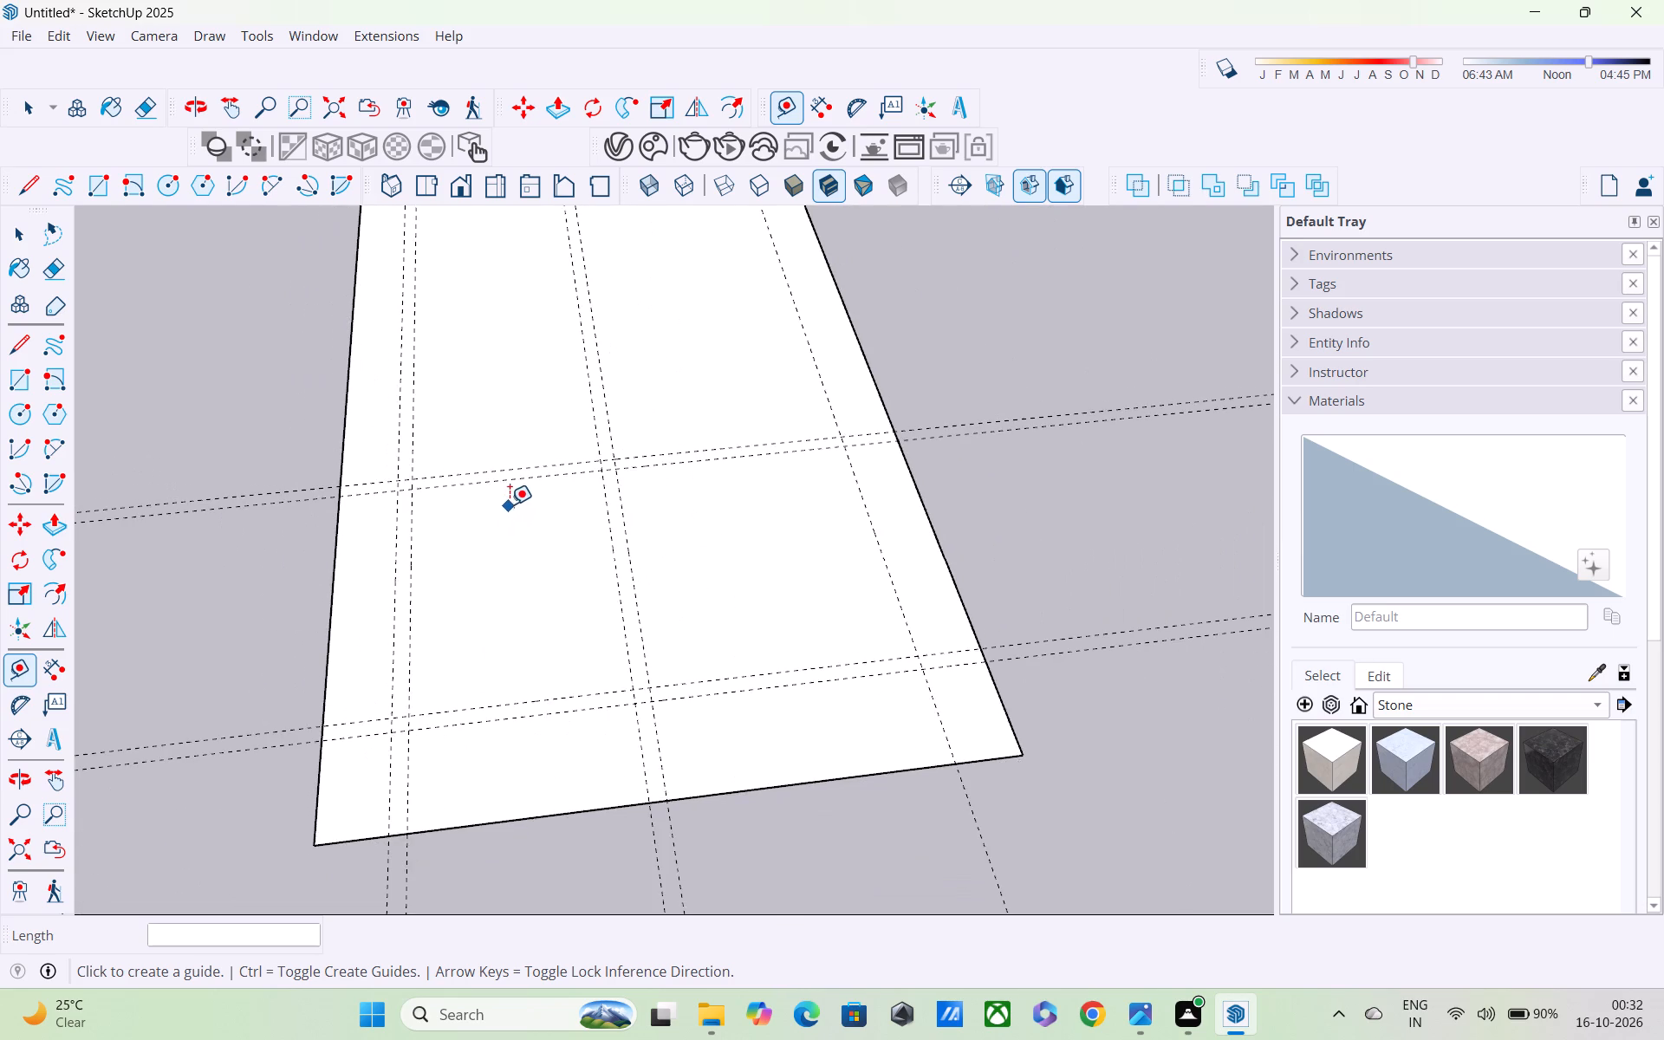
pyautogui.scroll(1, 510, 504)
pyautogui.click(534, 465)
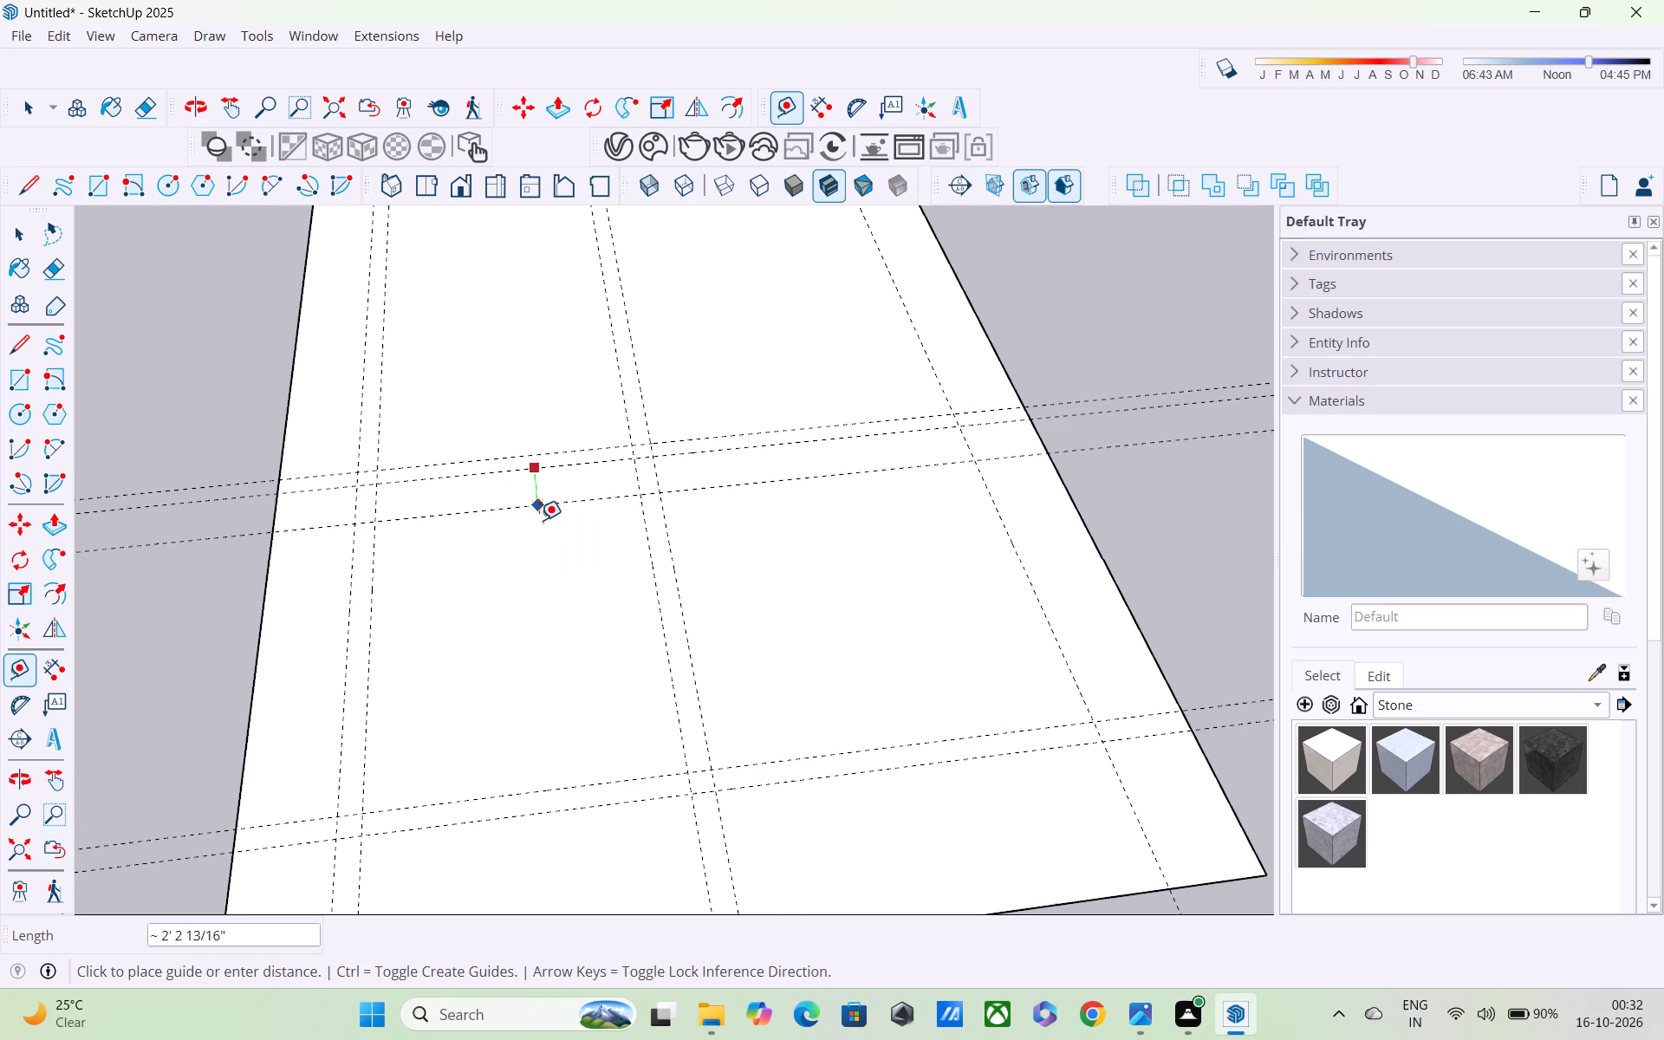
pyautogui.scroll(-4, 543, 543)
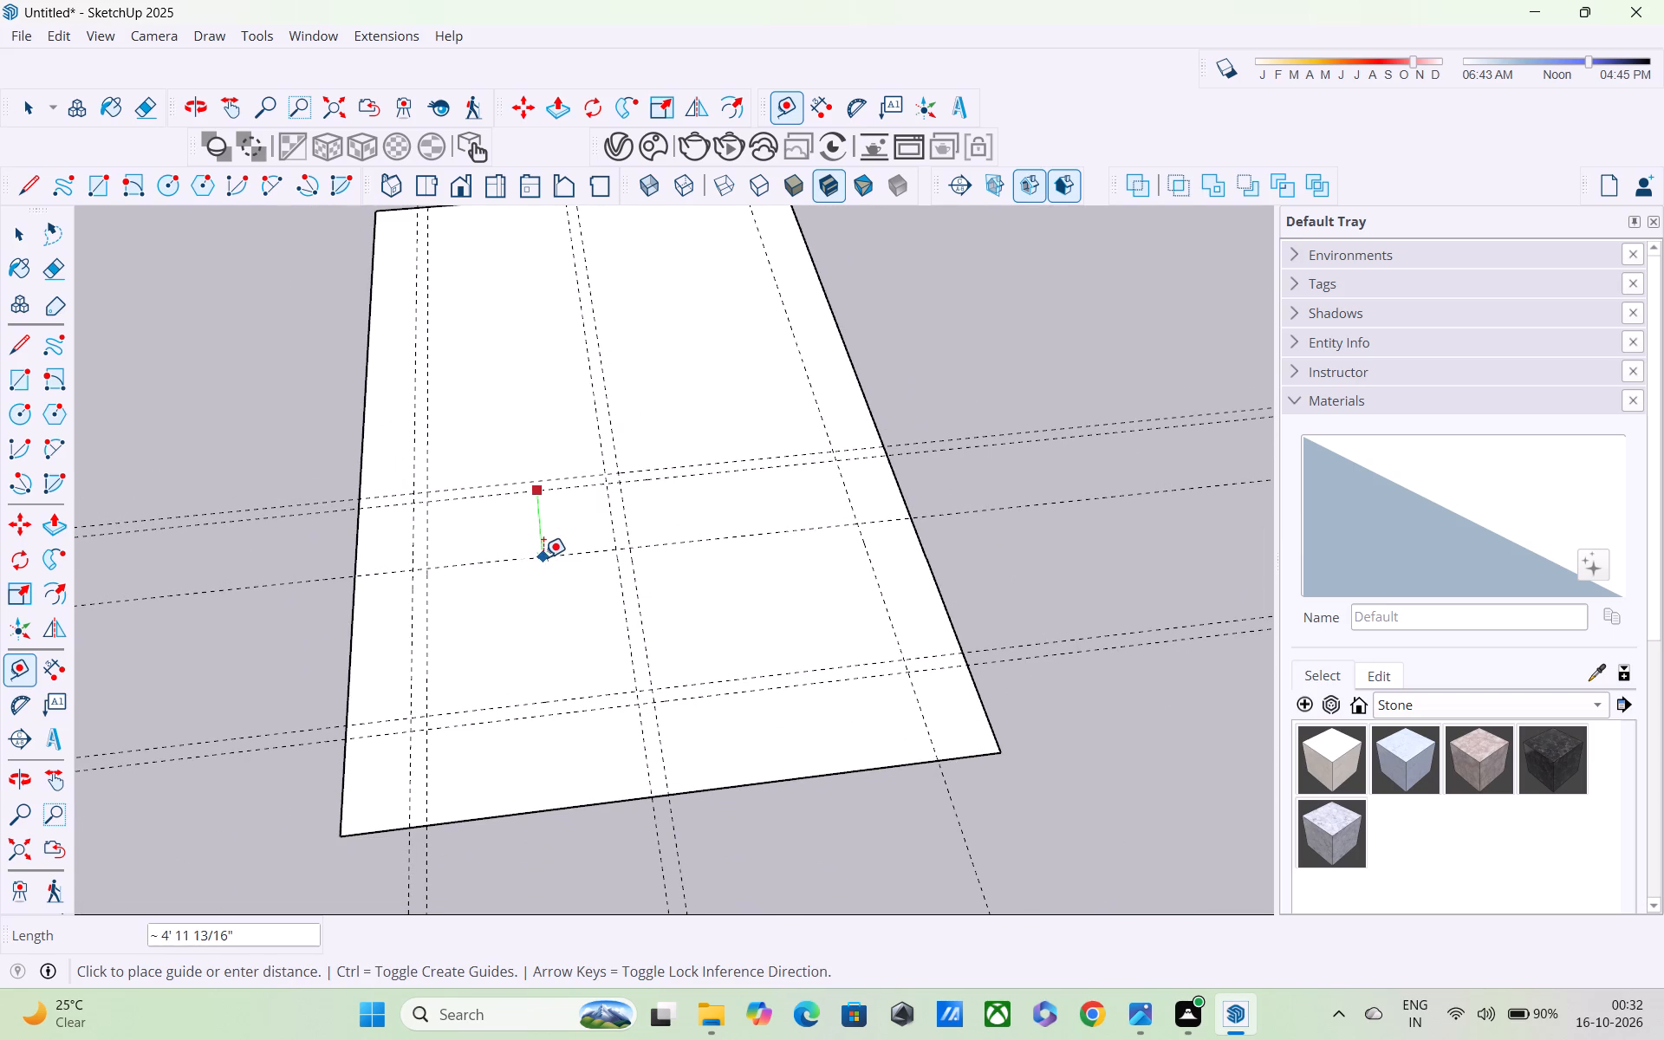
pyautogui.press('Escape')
# Place a guide 6' inward from the near inner wall guide, and a parallel guide freehand a short distance beyond it.
pyautogui.click(549, 704)
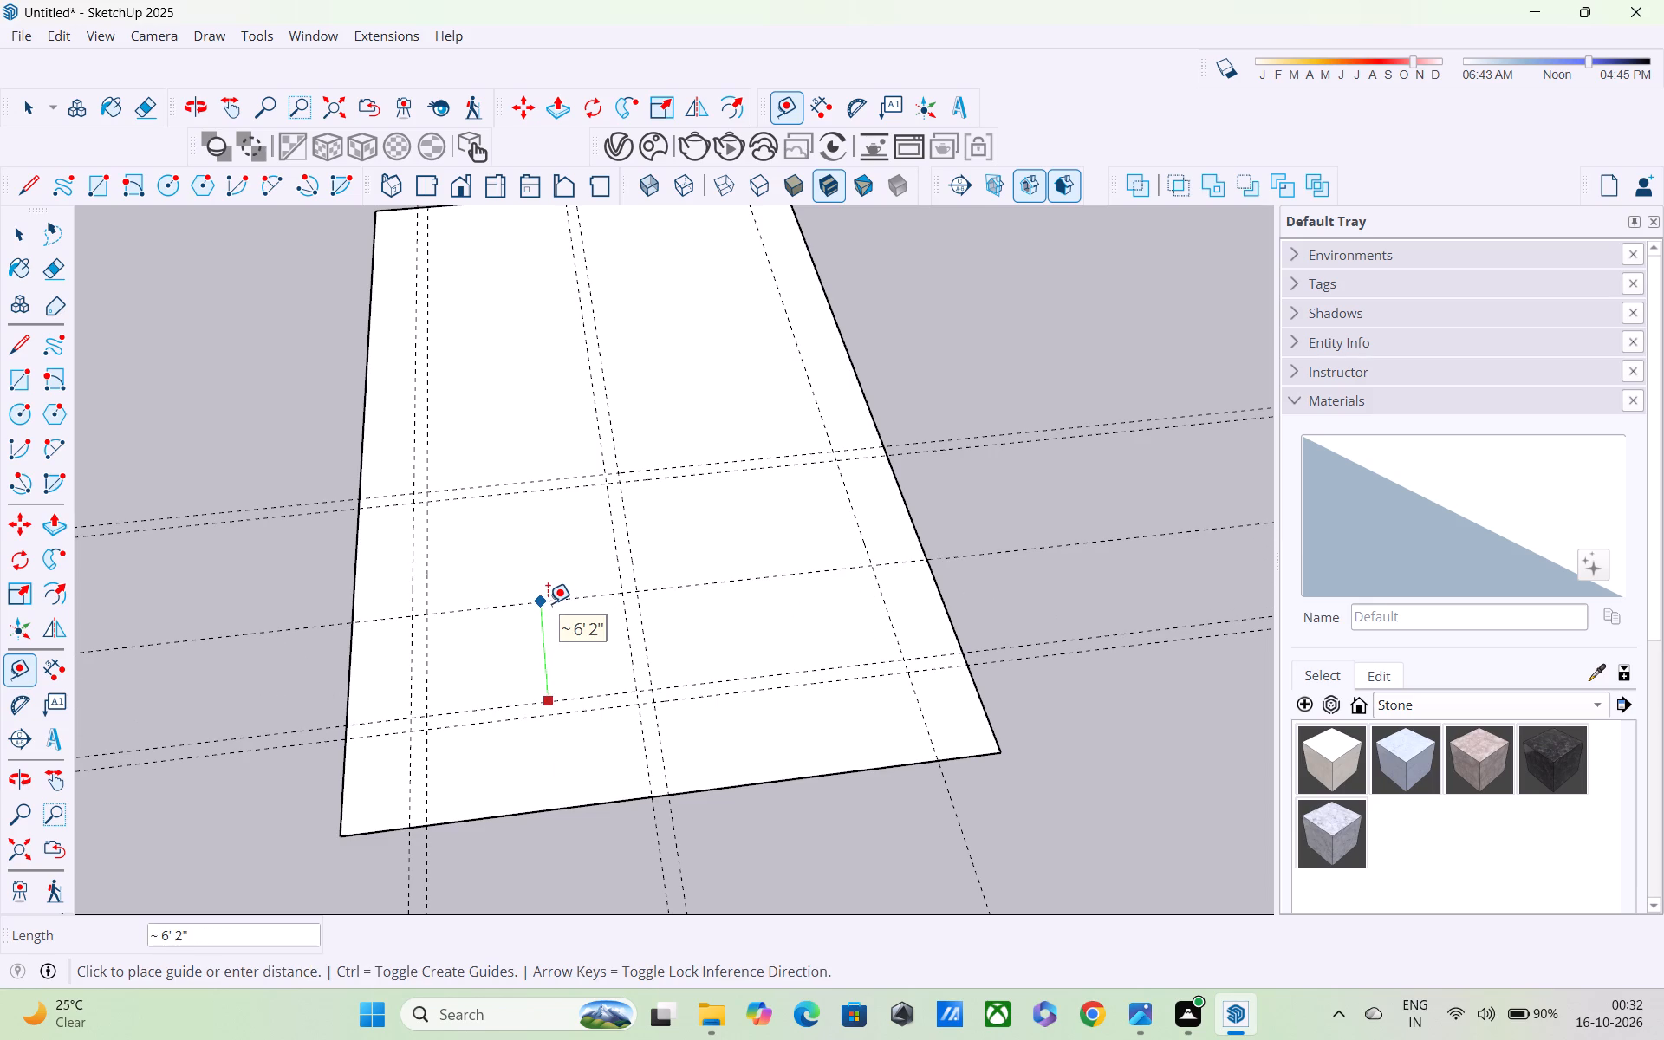
pyautogui.write("6'")
pyautogui.press('Return')
pyautogui.scroll(4, 548, 603)
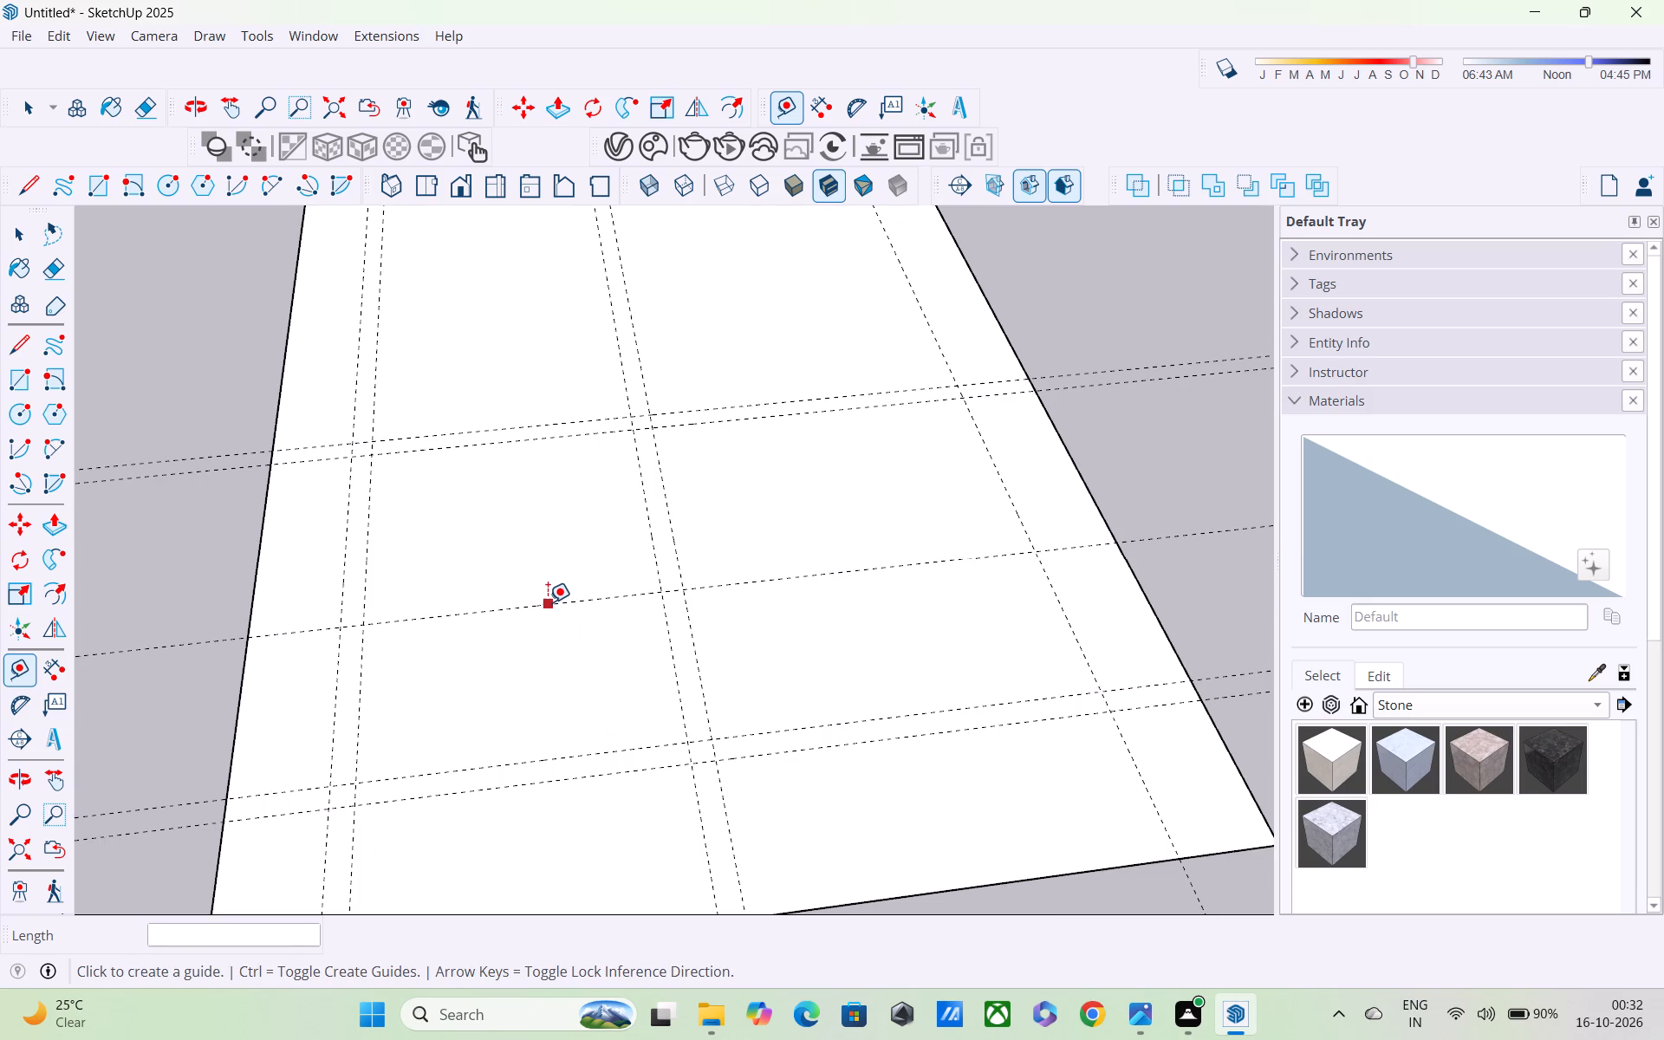
pyautogui.click(548, 603)
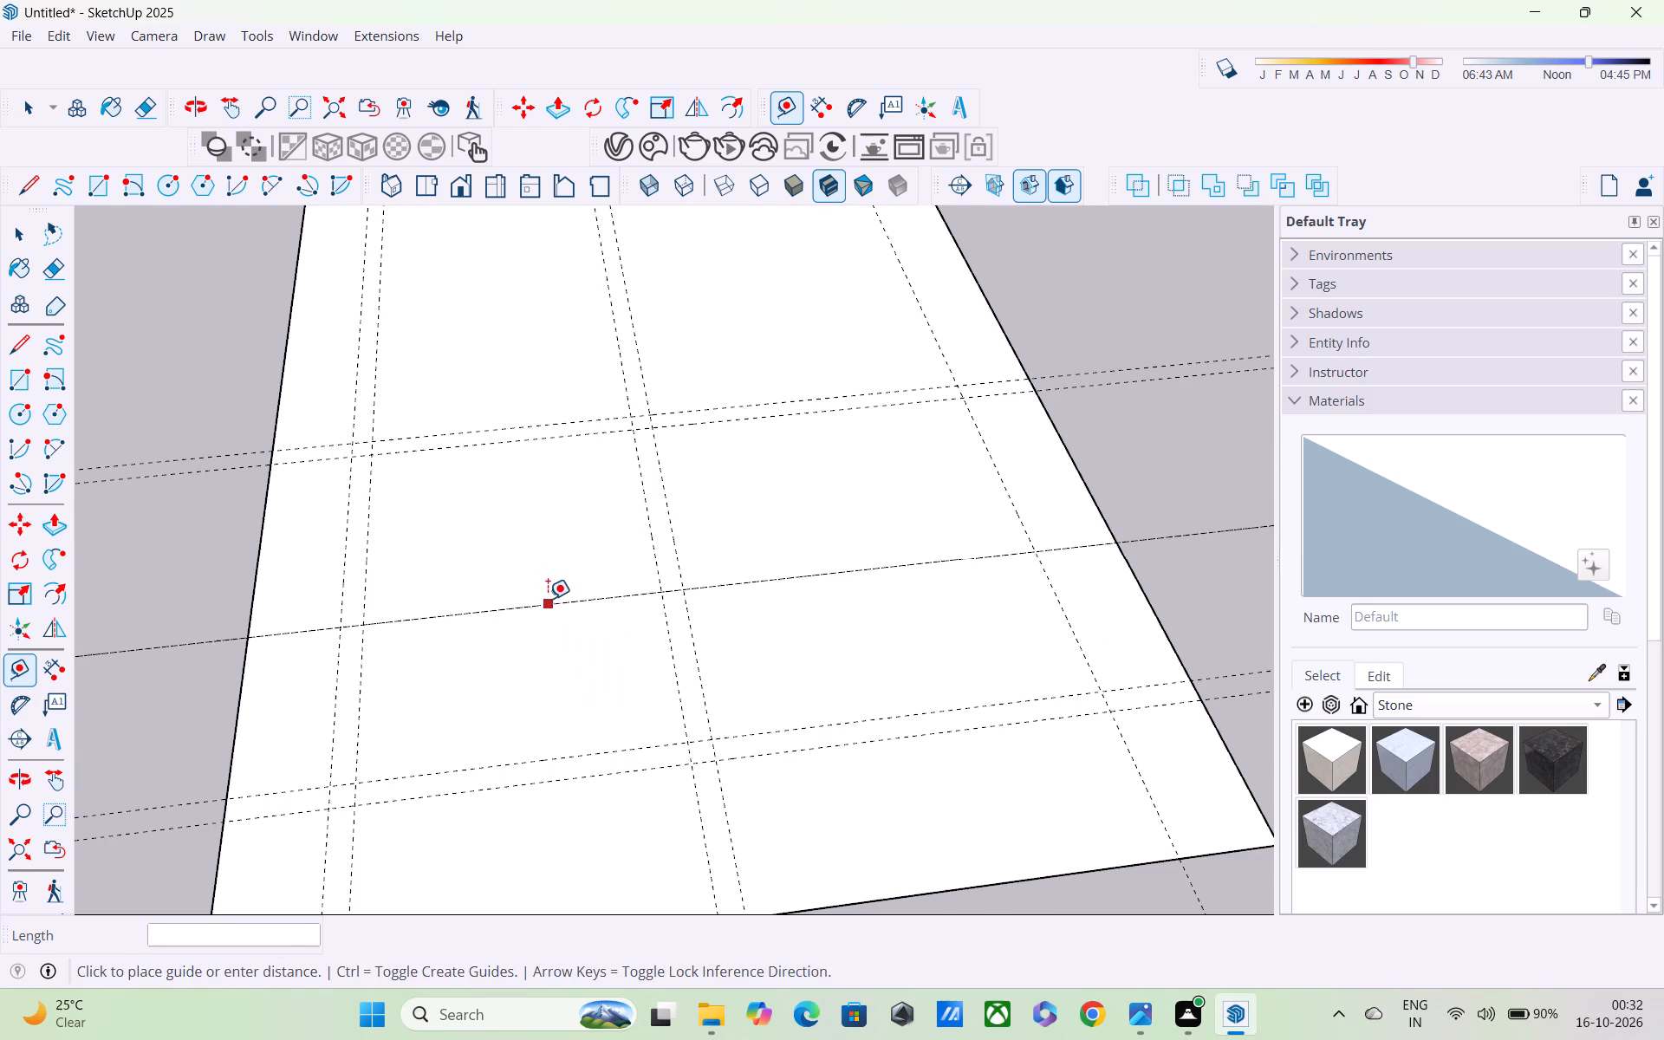
pyautogui.click(549, 593)
# Measure the distance from the middle pair of cross guides to the 15' guide.
pyautogui.moveTo(563, 604); pyautogui.dragTo(563, 578, button='middle')
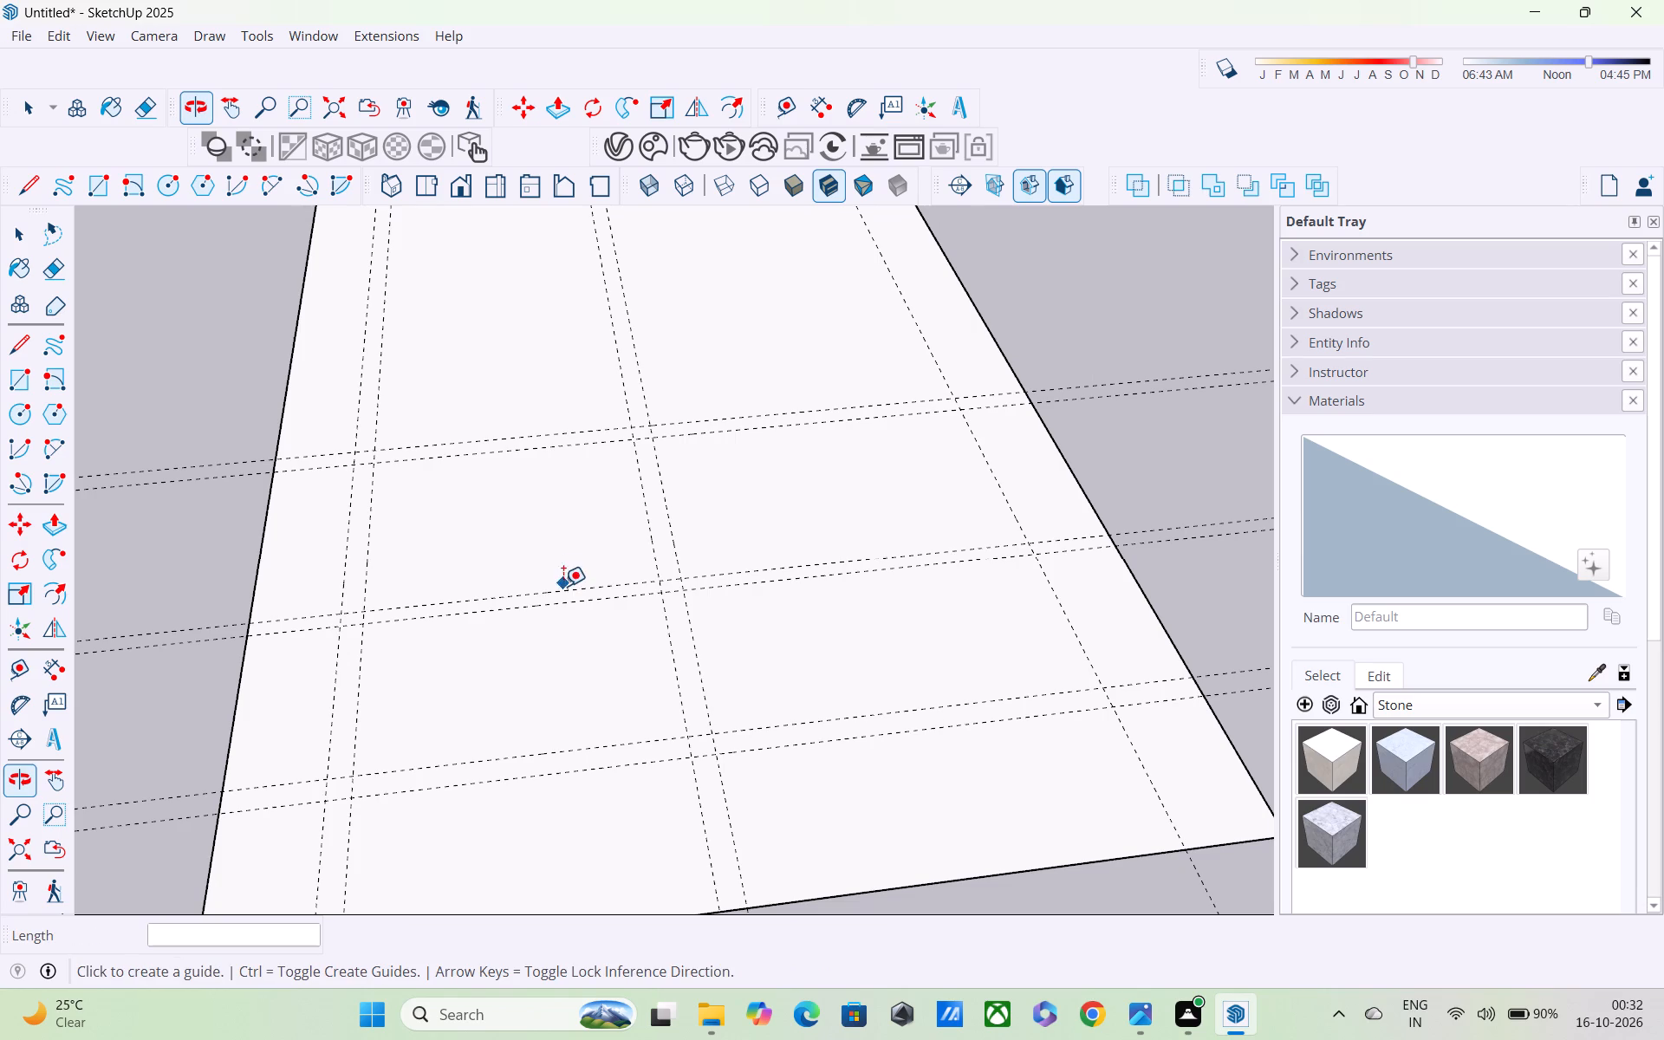
pyautogui.click(657, 577)
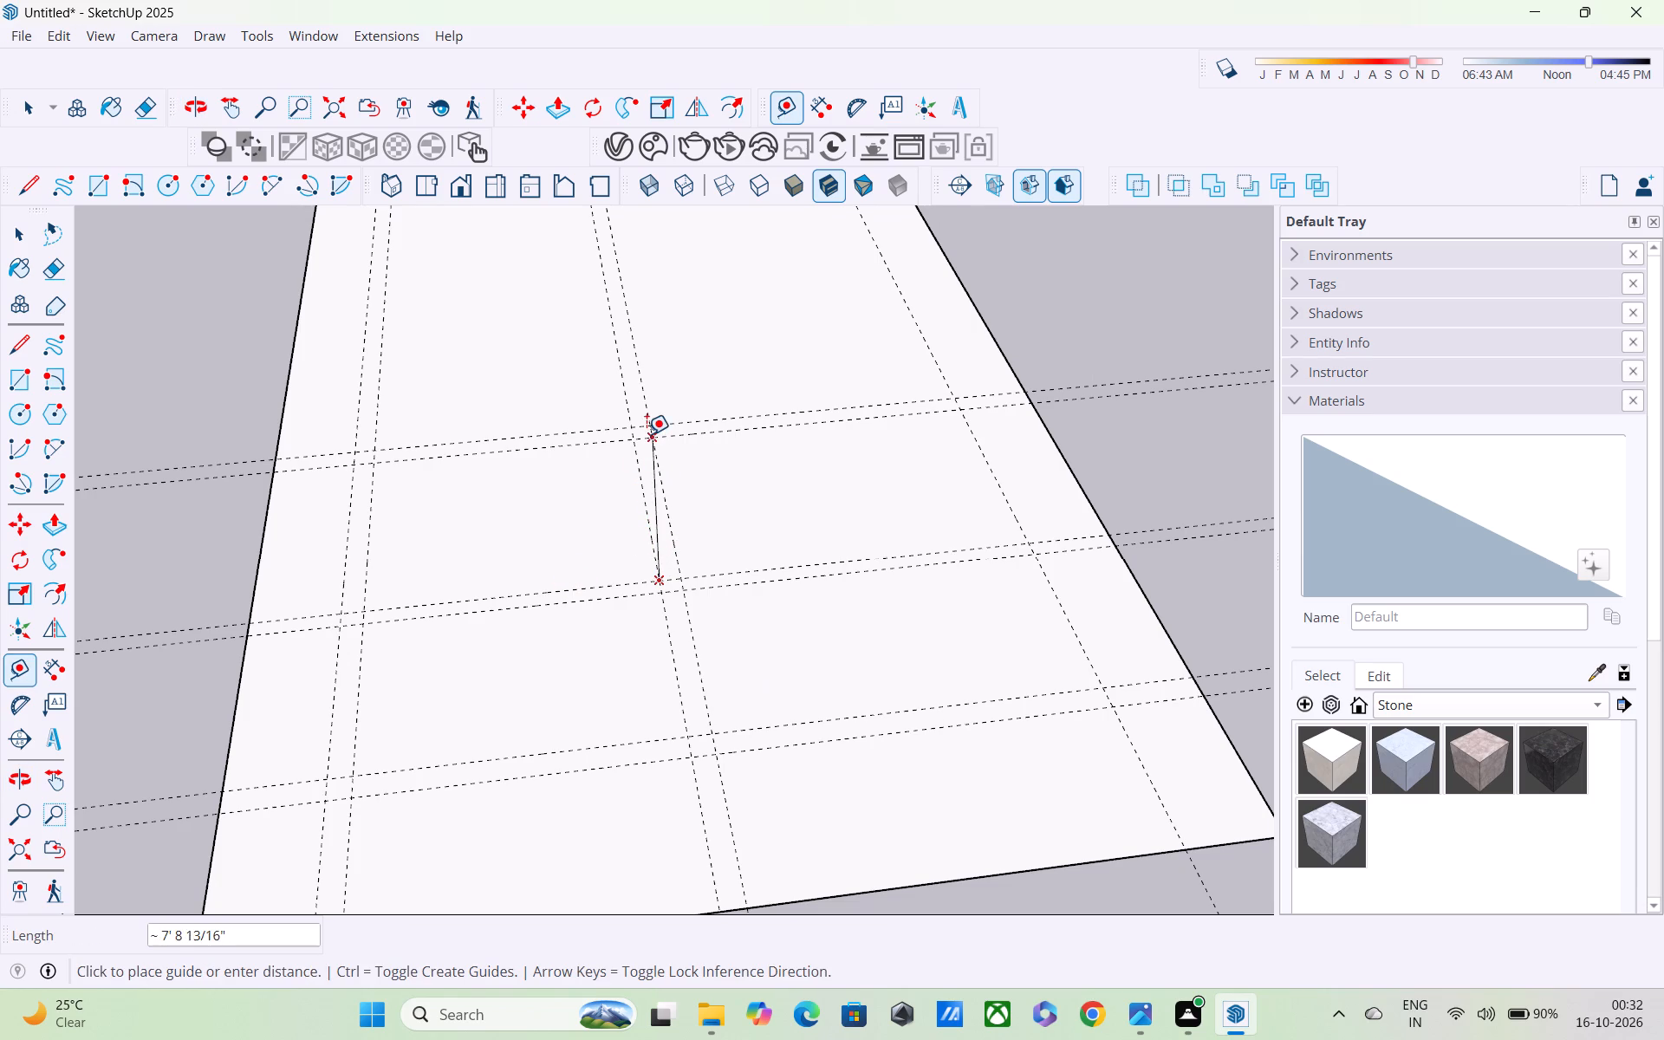
pyautogui.press('Escape')
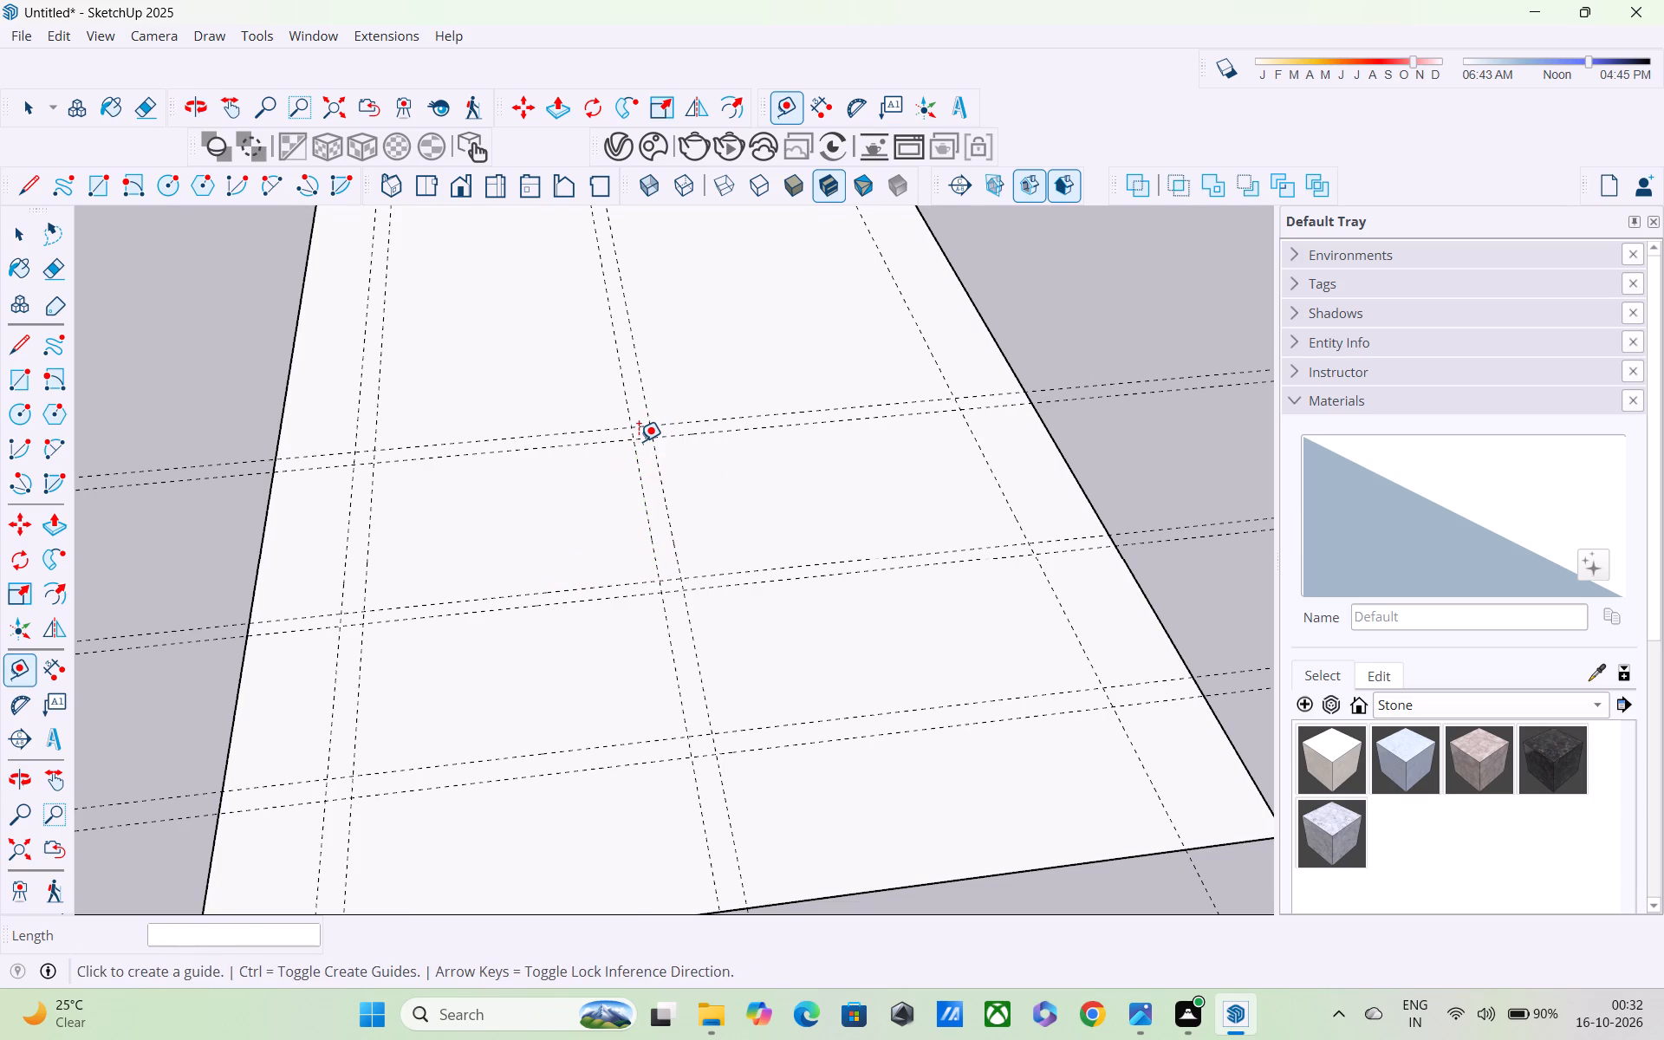
# Draw connected lines about 11' 8" along the 6' cross guide and about 8' along the outer 10' partition guide to the 15' guide.
pyautogui.moveTo(632, 517); pyautogui.dragTo(617, 587, button='middle')
pyautogui.scroll(-5, 615, 569)
pyautogui.moveTo(599, 629); pyautogui.dragTo(587, 619, button='middle')
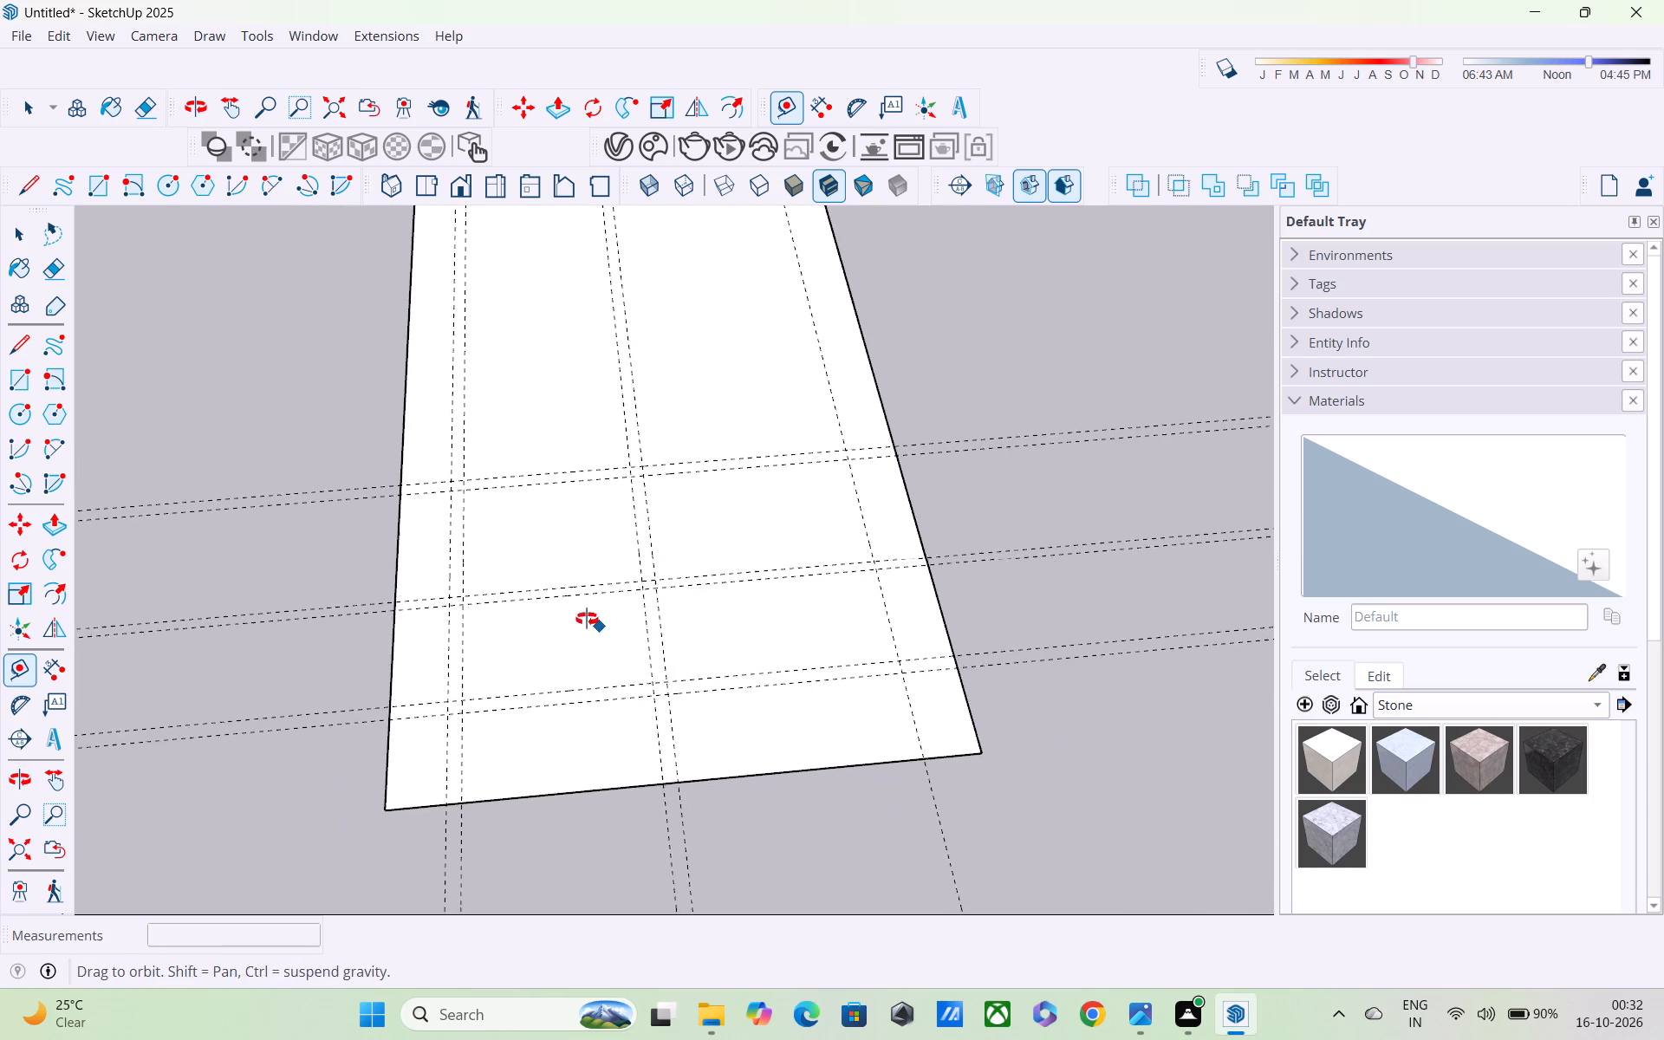
pyautogui.moveTo(587, 619); pyautogui.dragTo(557, 571, button='middle')
pyautogui.scroll(-4, 556, 562)
pyautogui.moveTo(544, 625); pyautogui.dragTo(550, 598, button='middle')
pyautogui.press('l')
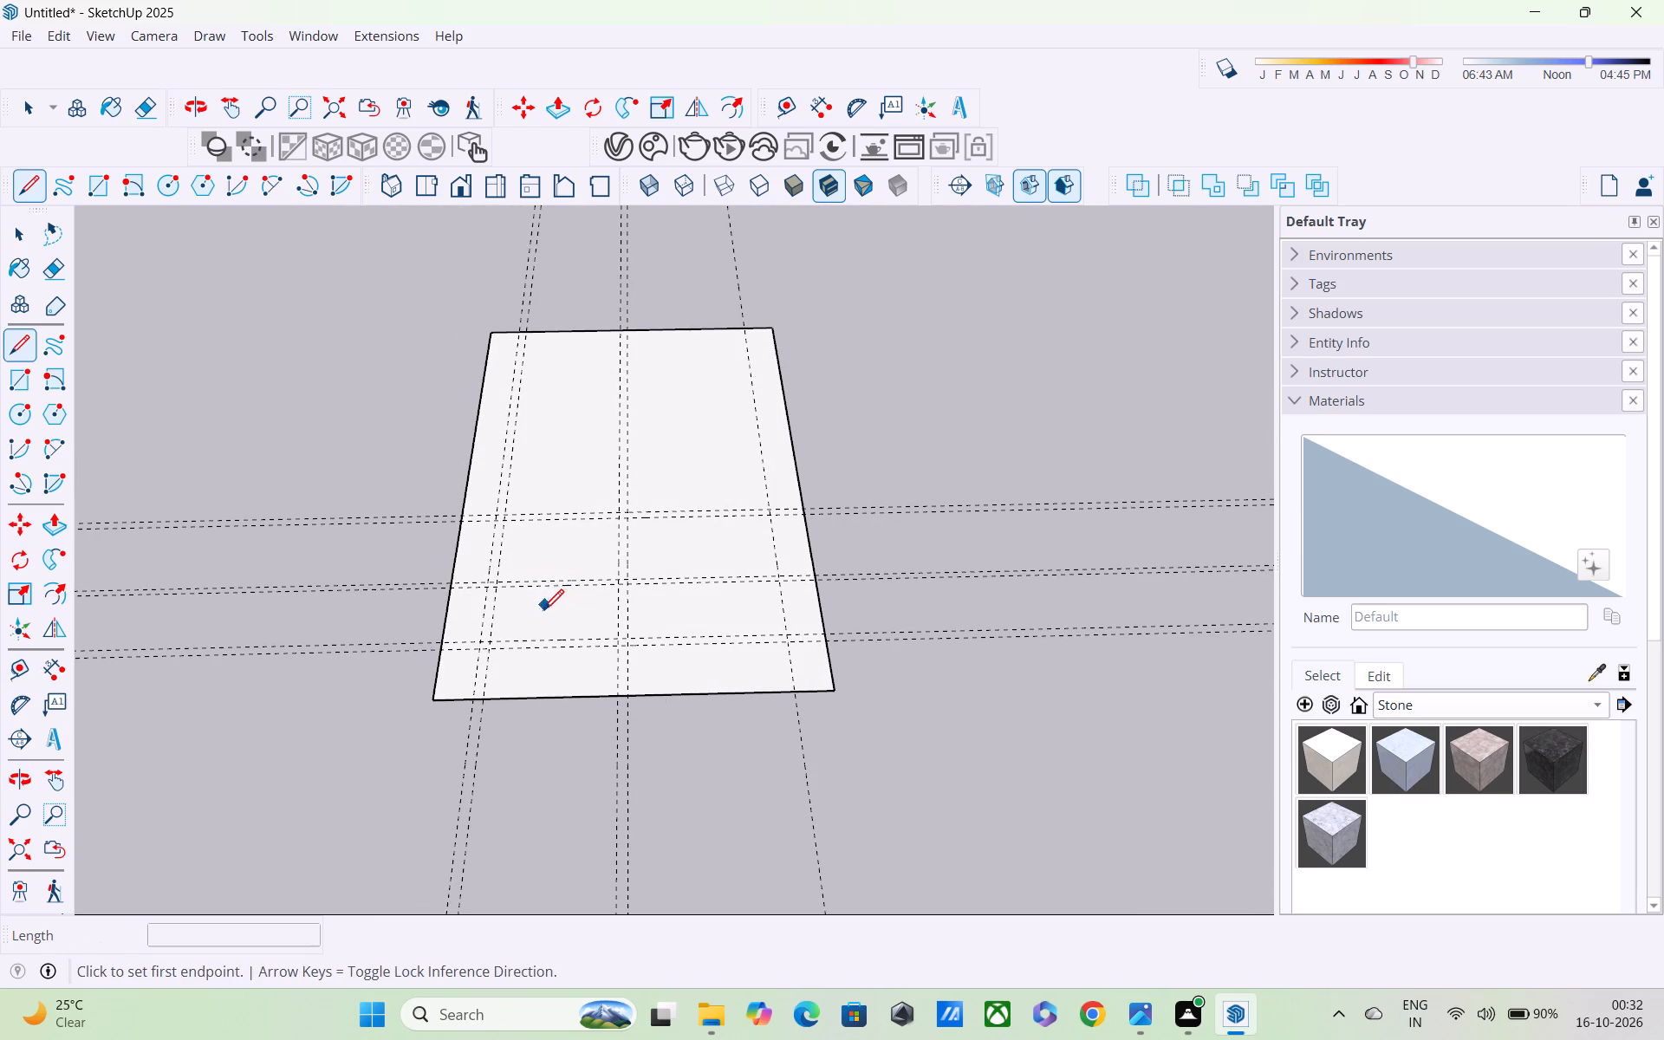
pyautogui.scroll(6, 543, 612)
pyautogui.scroll(6, 488, 657)
pyautogui.moveTo(440, 546); pyautogui.dragTo(467, 595, button='middle')
pyautogui.scroll(-1, 467, 595)
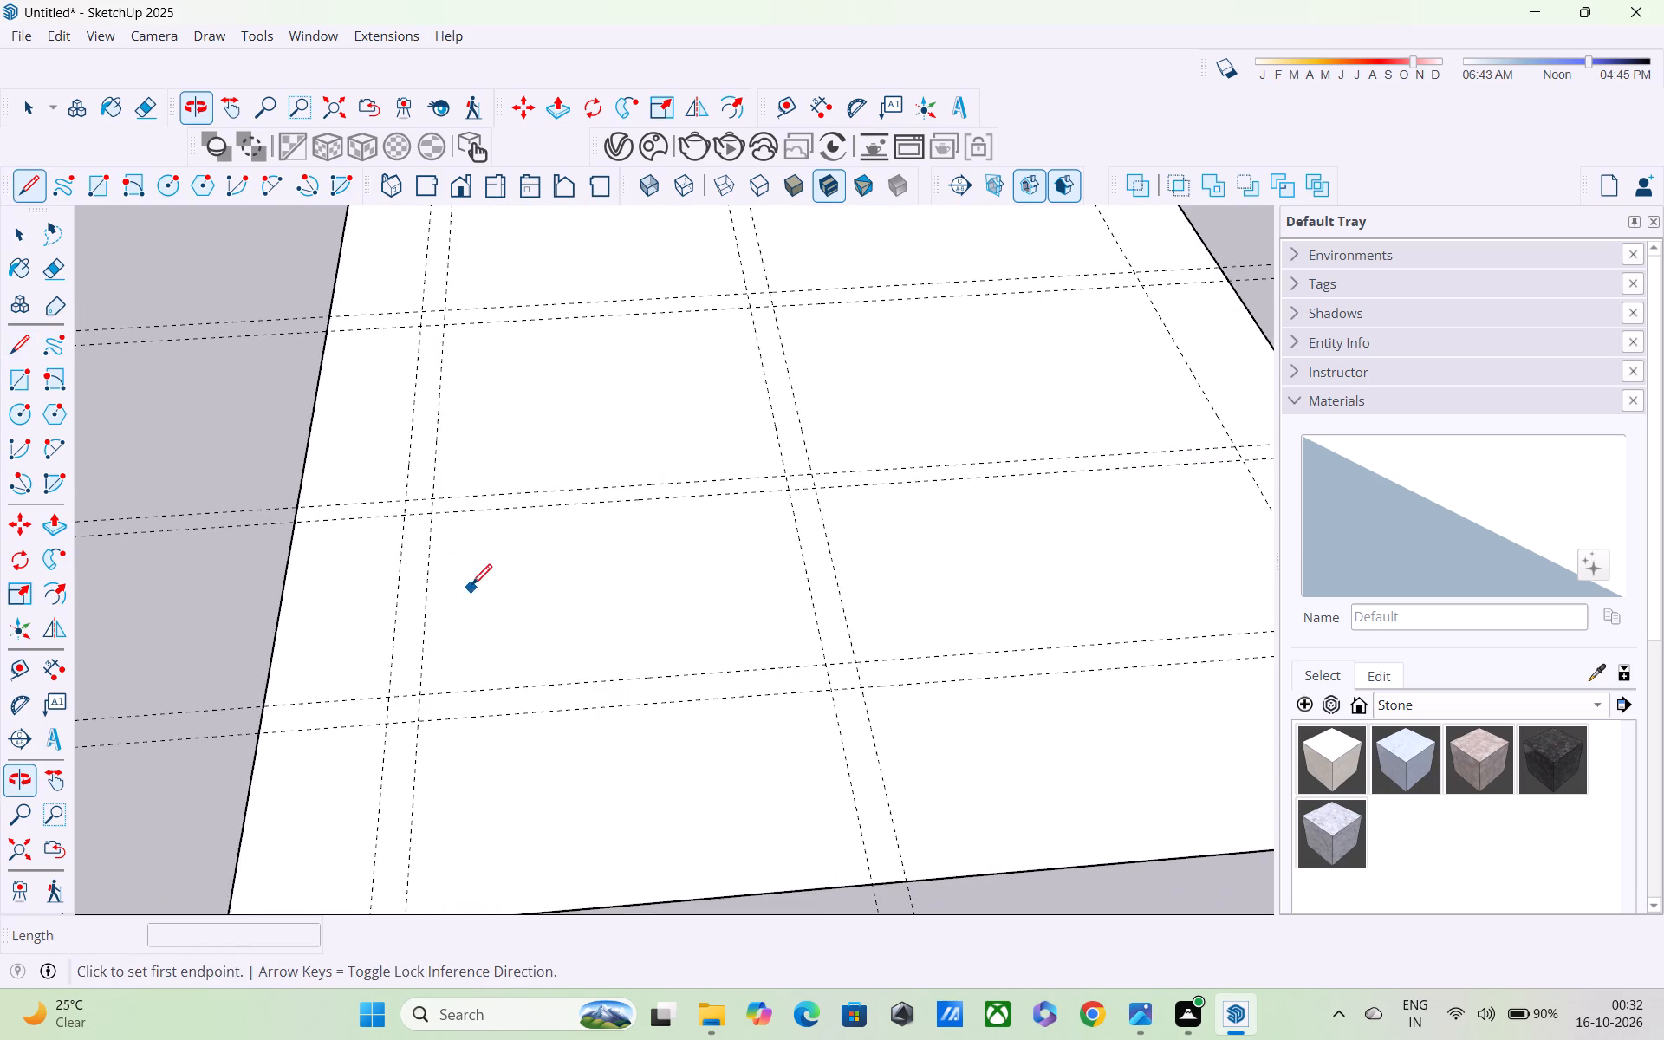
pyautogui.keyDown('shift'); pyautogui.moveTo(472, 583); pyautogui.dragTo(517, 647, button='middle'); pyautogui.keyUp('shift')
pyautogui.scroll(5, 437, 572)
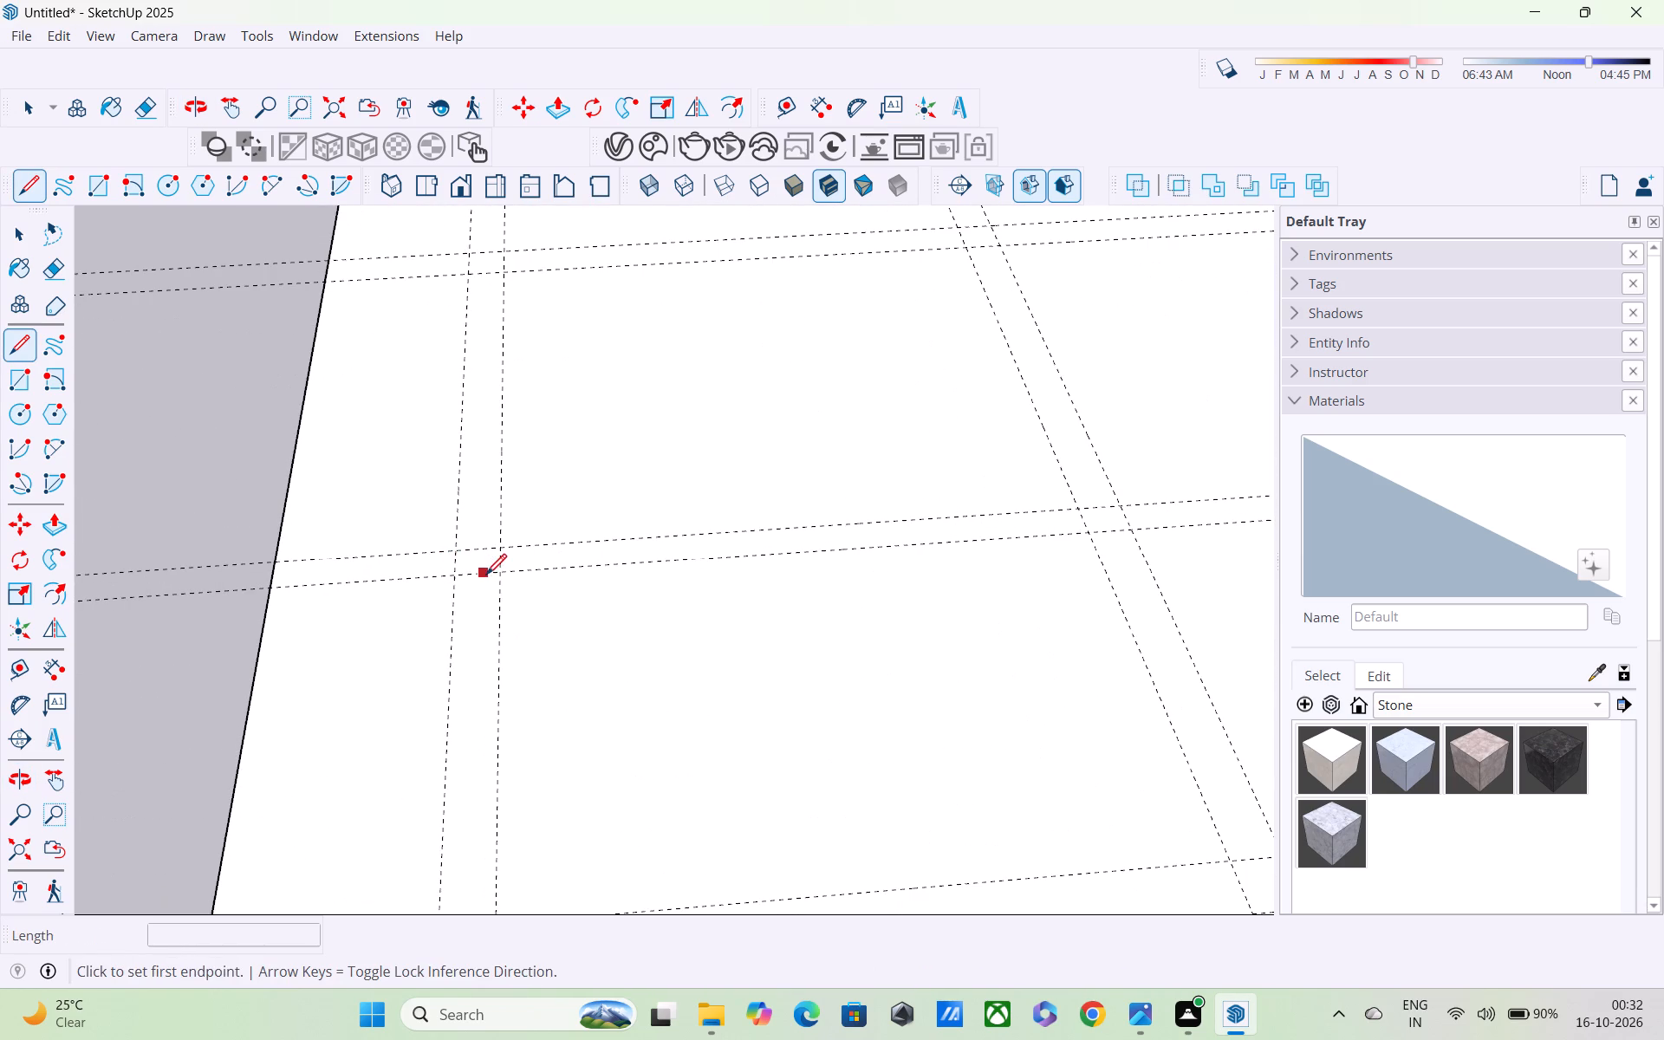
pyautogui.click(500, 576)
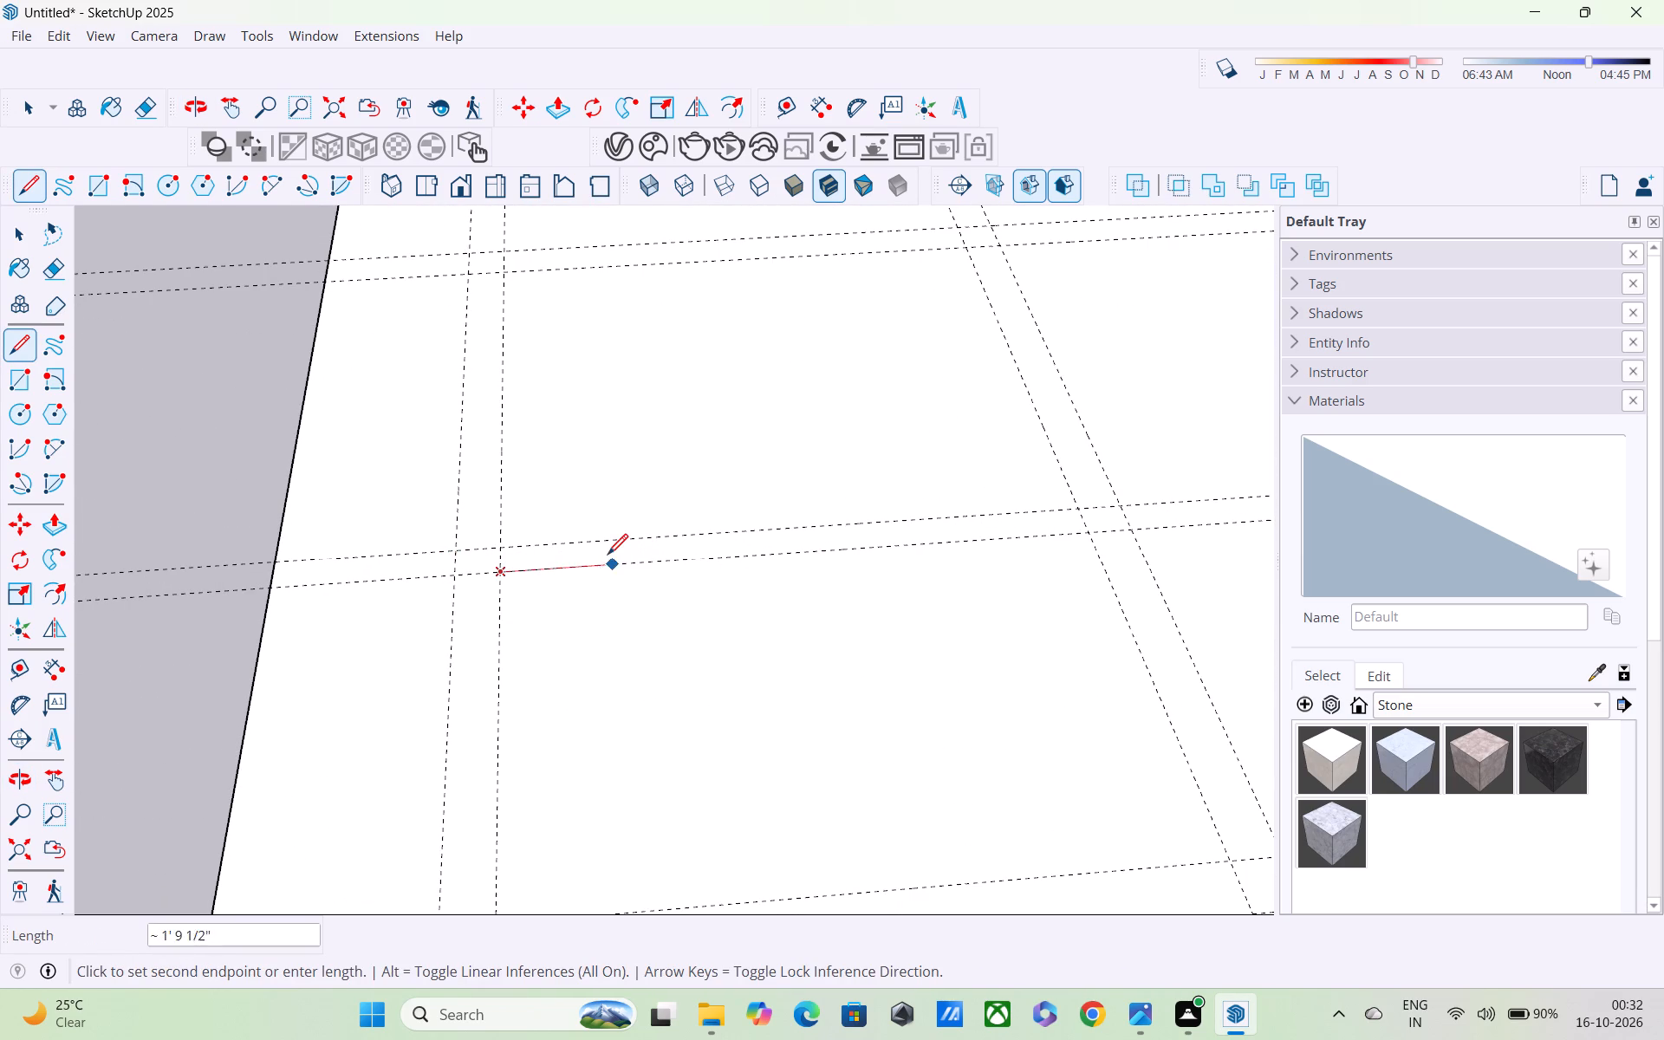
pyautogui.press('Escape')
pyautogui.click(446, 577)
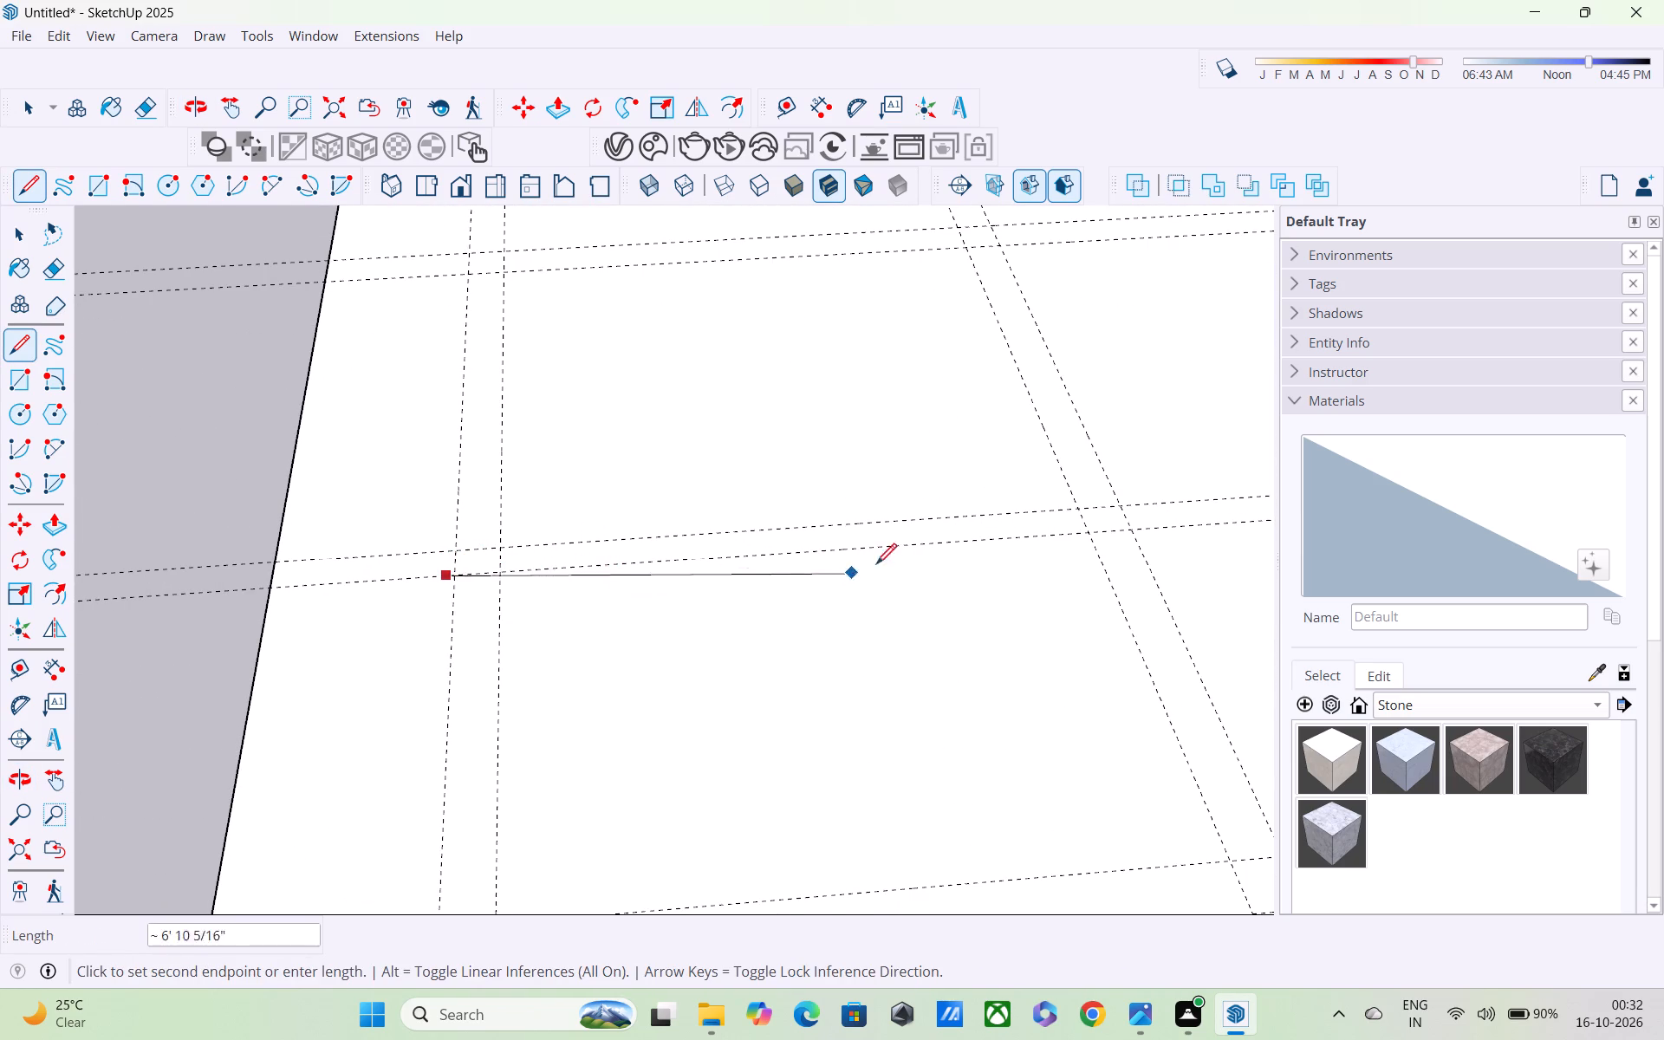
pyautogui.scroll(-1, 956, 554)
pyautogui.keyDown('shift'); pyautogui.moveTo(960, 552); pyautogui.dragTo(559, 543, button='middle'); pyautogui.keyUp('shift')
pyautogui.scroll(-3, 728, 543)
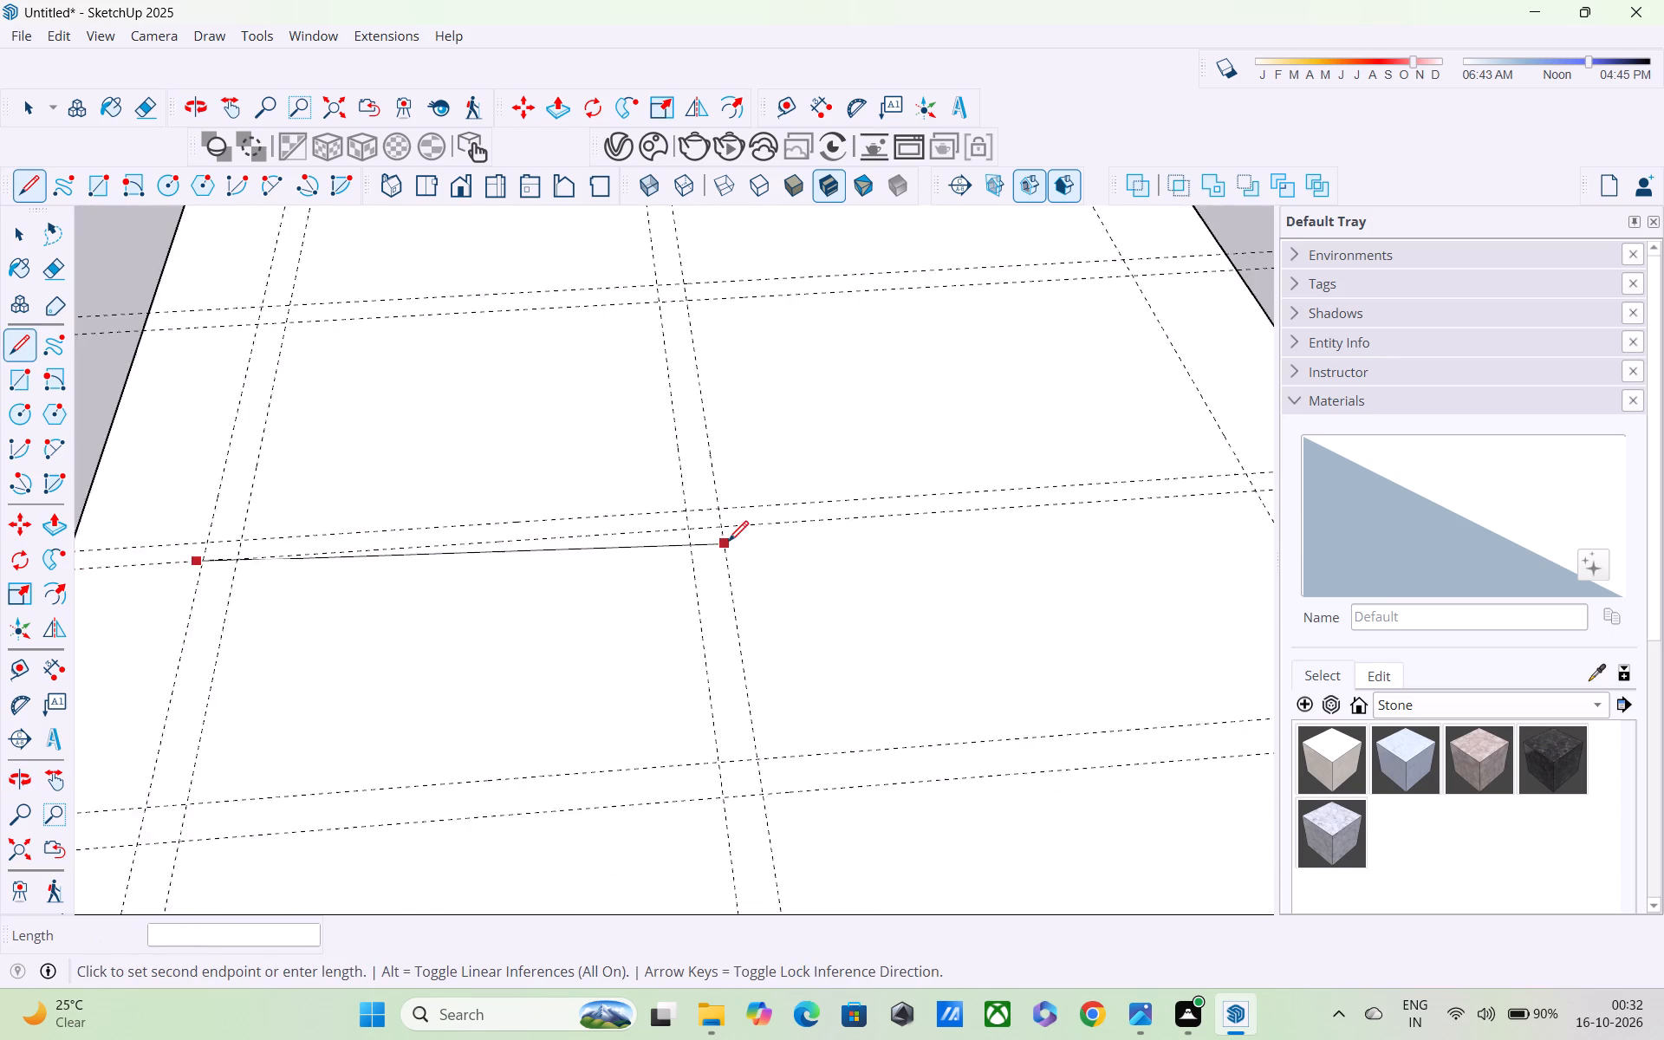
pyautogui.scroll(3, 729, 542)
pyautogui.scroll(-4, 721, 531)
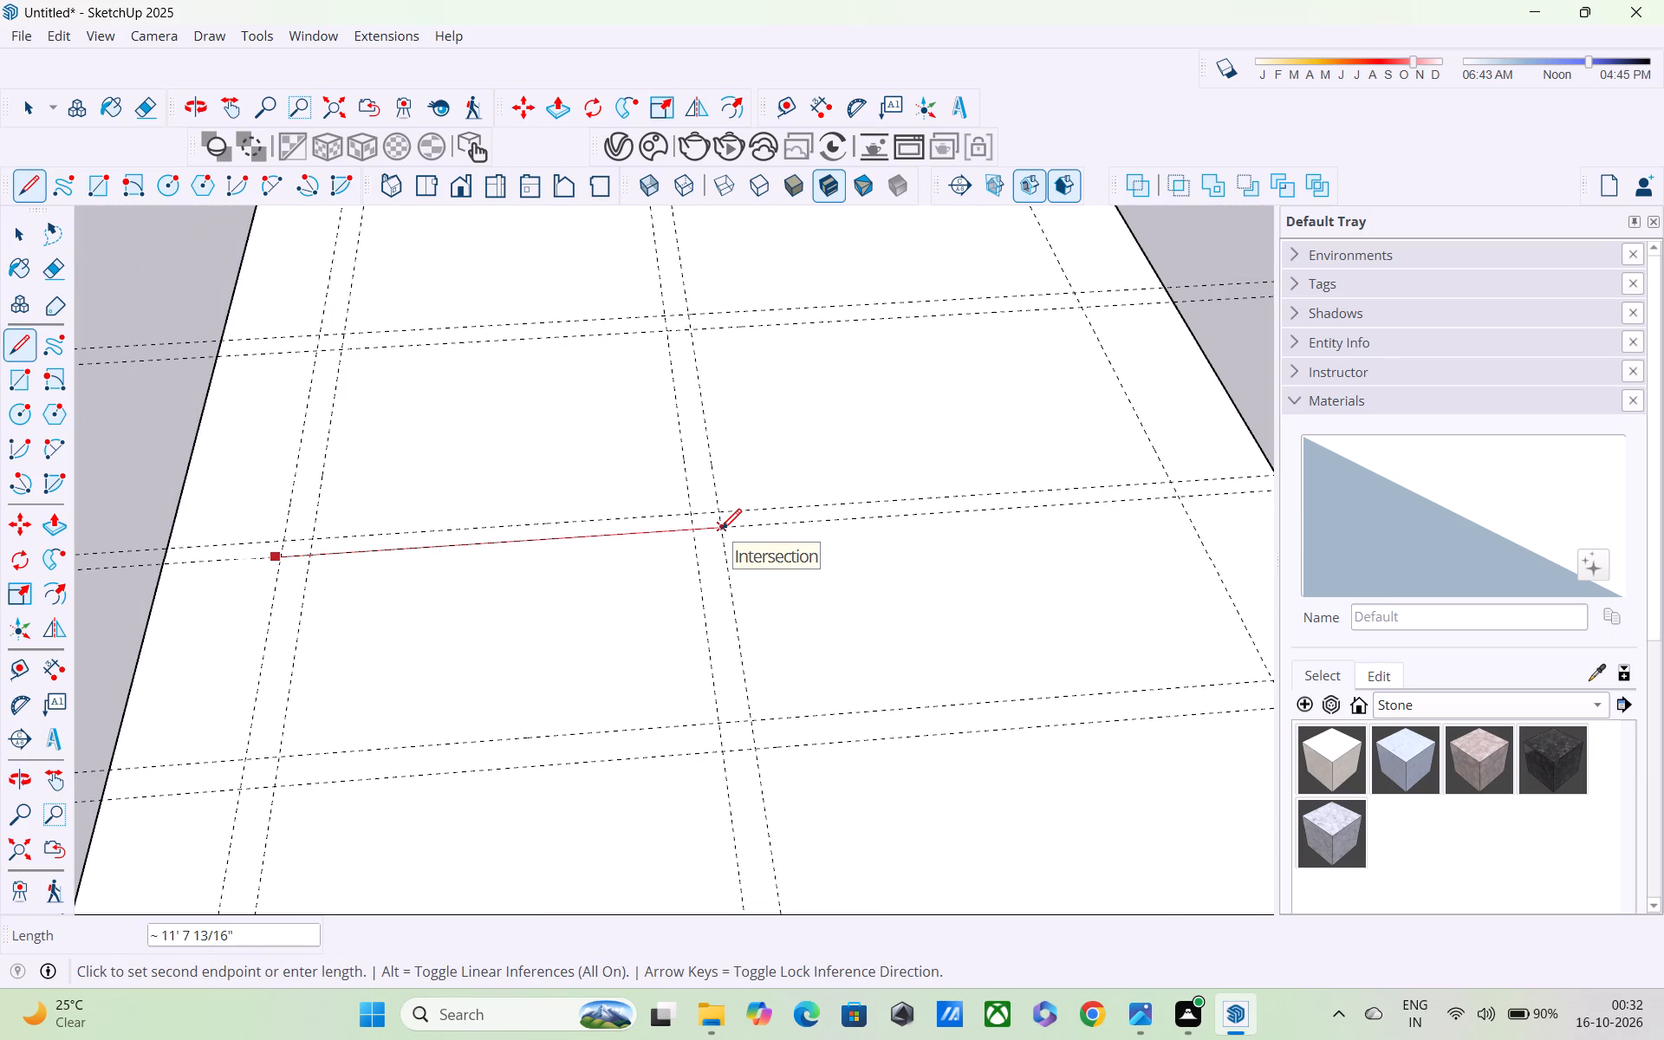
pyautogui.click(721, 531)
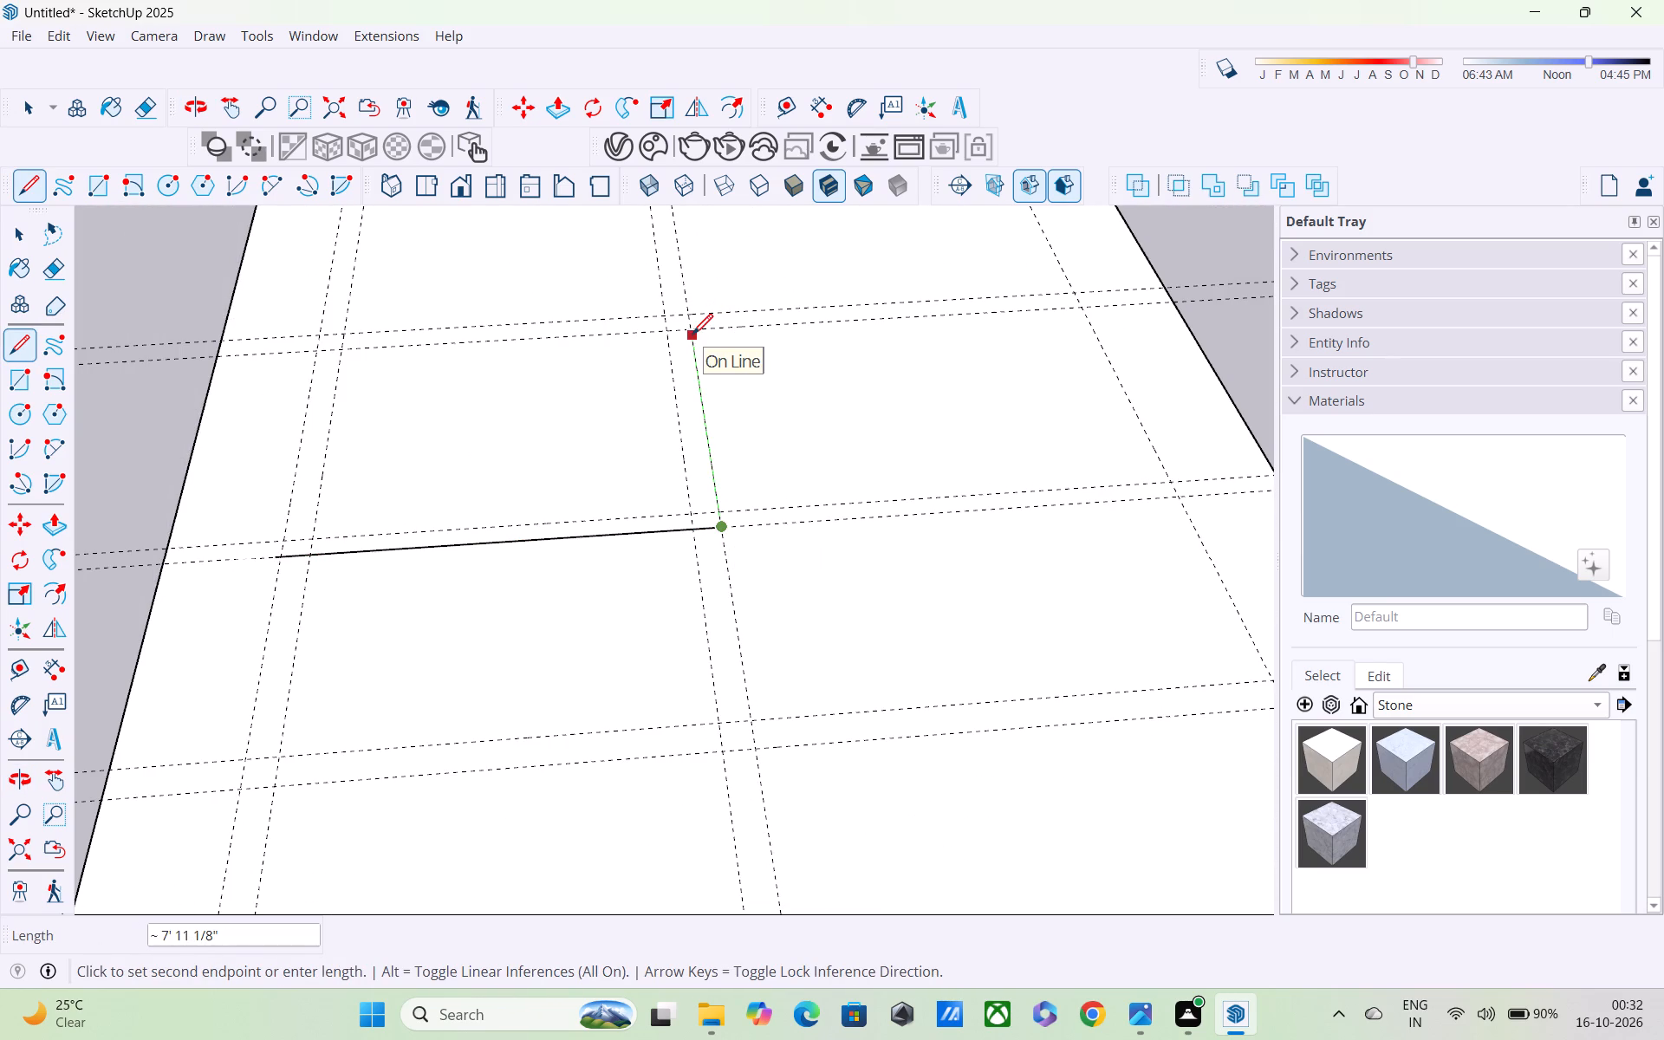
pyautogui.click(691, 332)
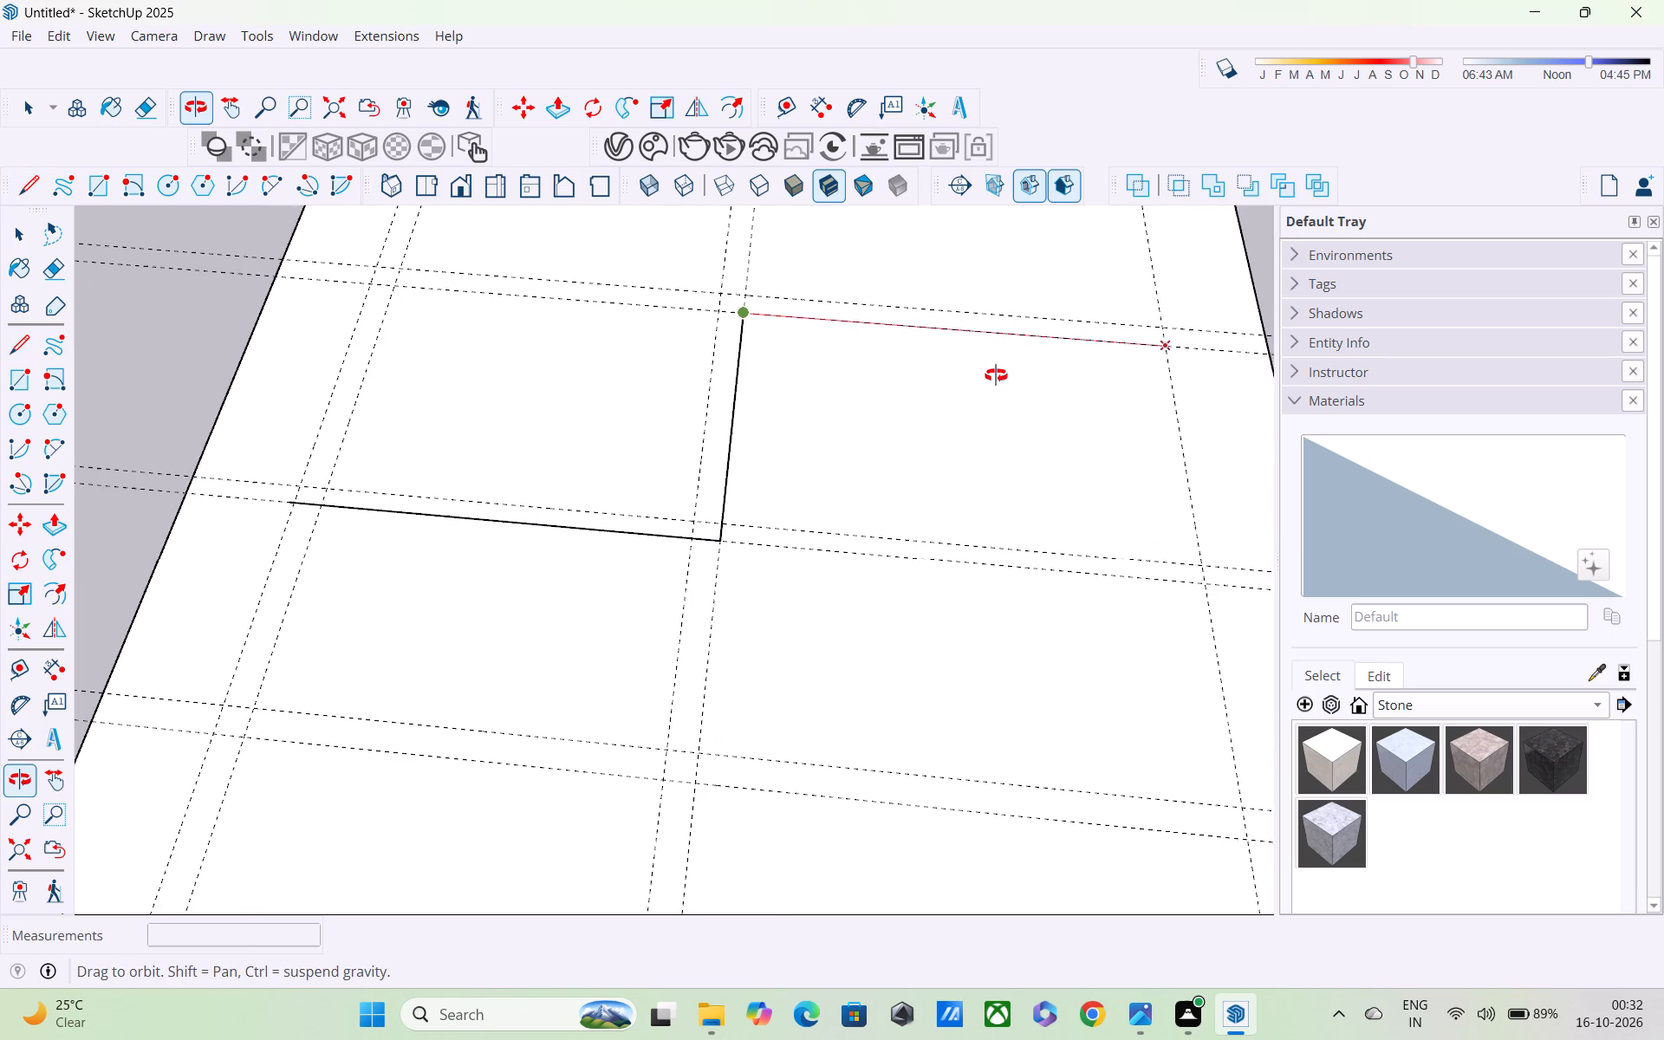
pyautogui.press('Escape')
# Place a guide 9" from the setback guide on the opposite long side, toward the plot's edge.
pyautogui.scroll(-4, 995, 375)
pyautogui.keyDown('shift'); pyautogui.moveTo(993, 378); pyautogui.dragTo(890, 371, button='middle'); pyautogui.keyUp('shift')
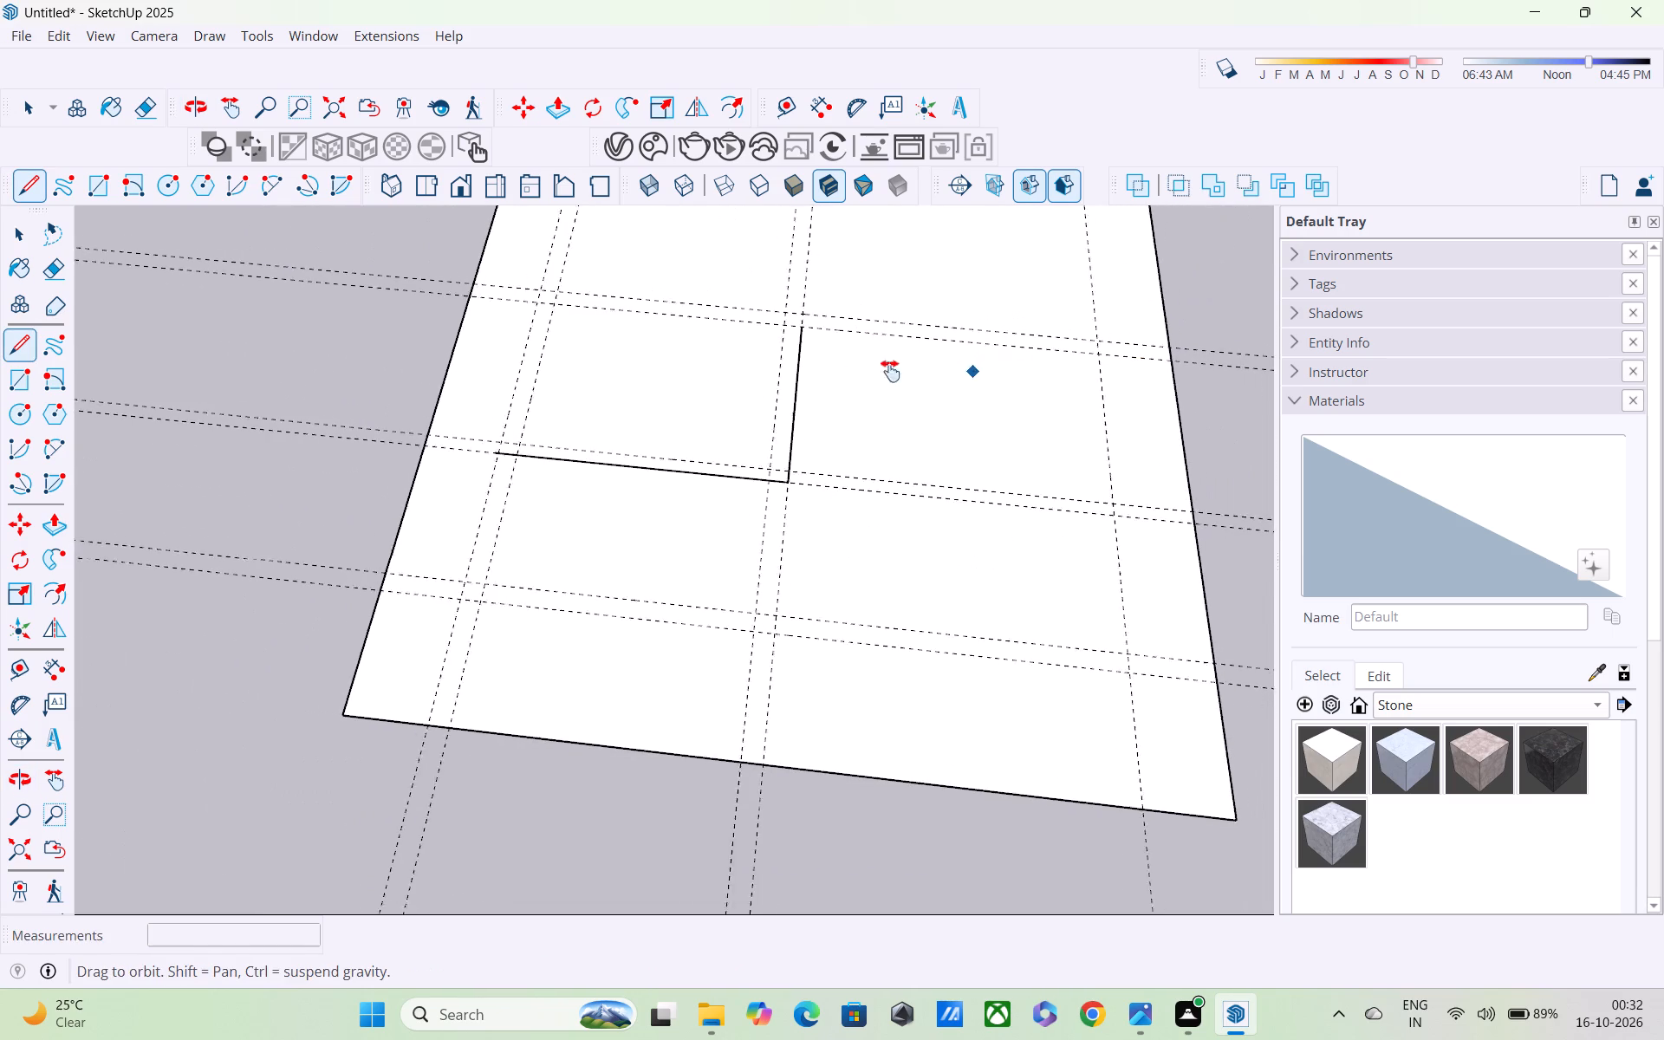
pyautogui.keyDown('shift'); pyautogui.moveTo(890, 371); pyautogui.dragTo(694, 367, button='middle'); pyautogui.keyUp('shift')
pyautogui.keyDown('shift'); pyautogui.scroll(1, 694, 367); pyautogui.keyUp('shift')
pyautogui.scroll(-4, 693, 378)
pyautogui.press('space')
pyautogui.write('T')
pyautogui.click(792, 397)
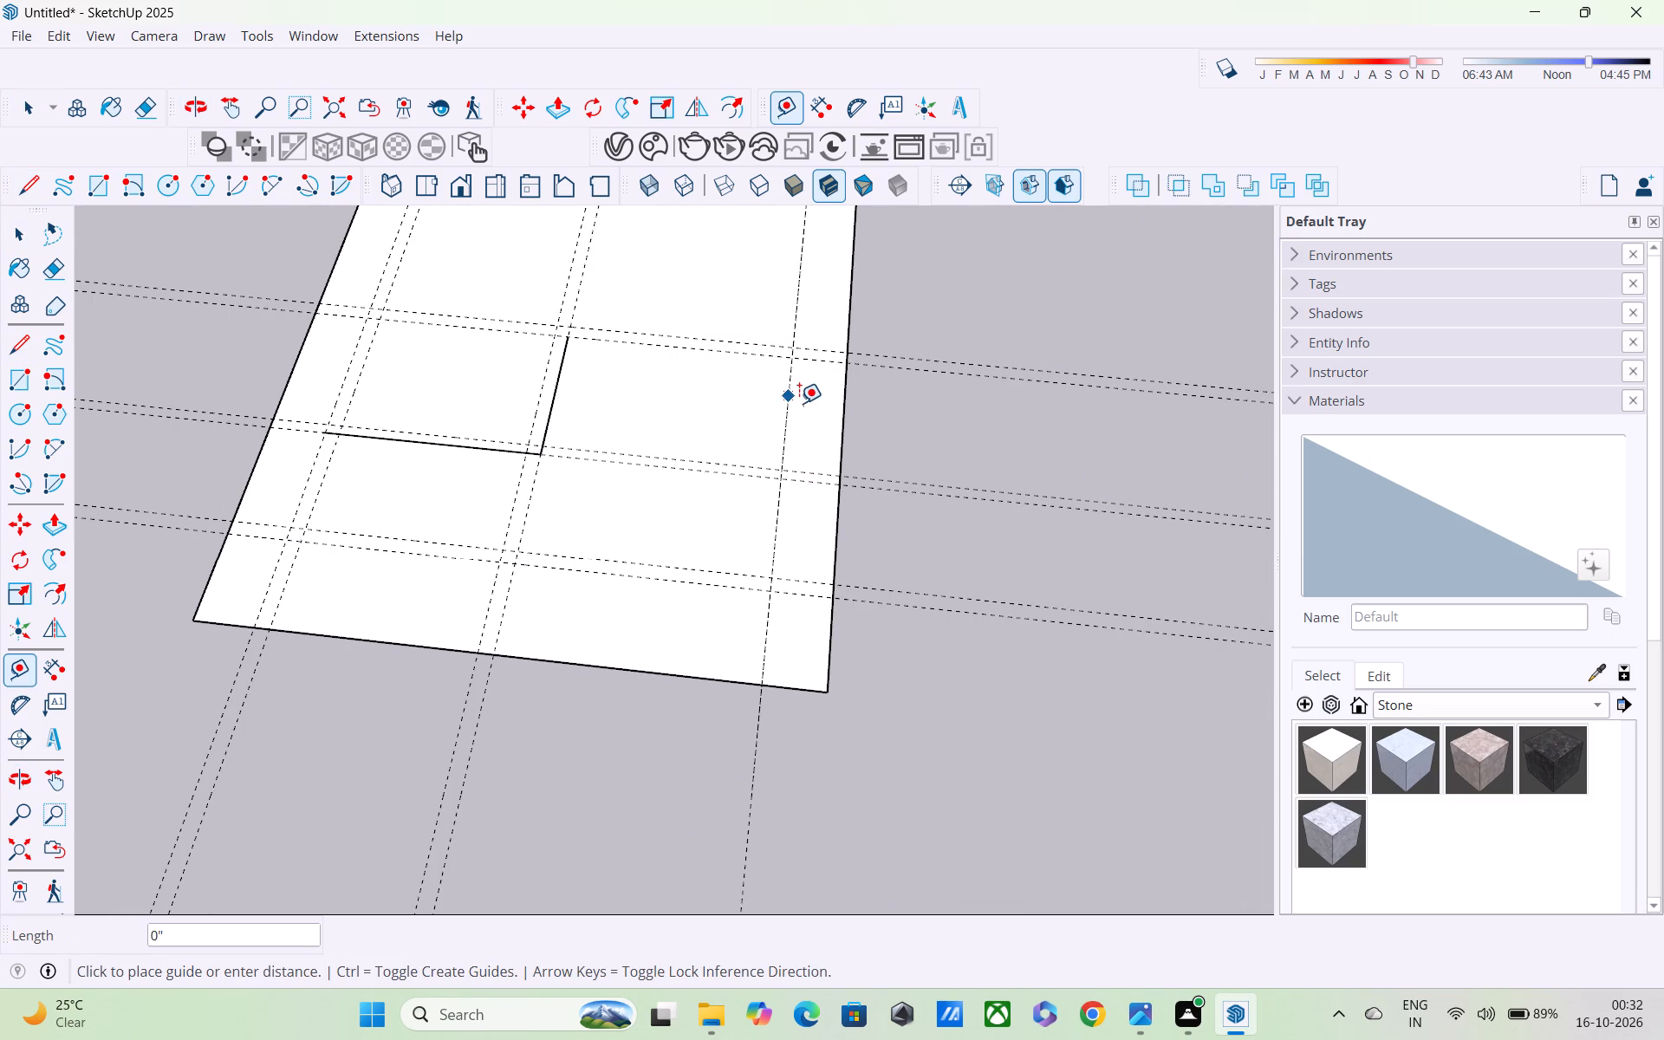
pyautogui.write('9"')
pyautogui.press('Return')
# Draw a line from the partition line's end along the 15' guide to the setback guide on the opposite long side.
pyautogui.scroll(3, 740, 357)
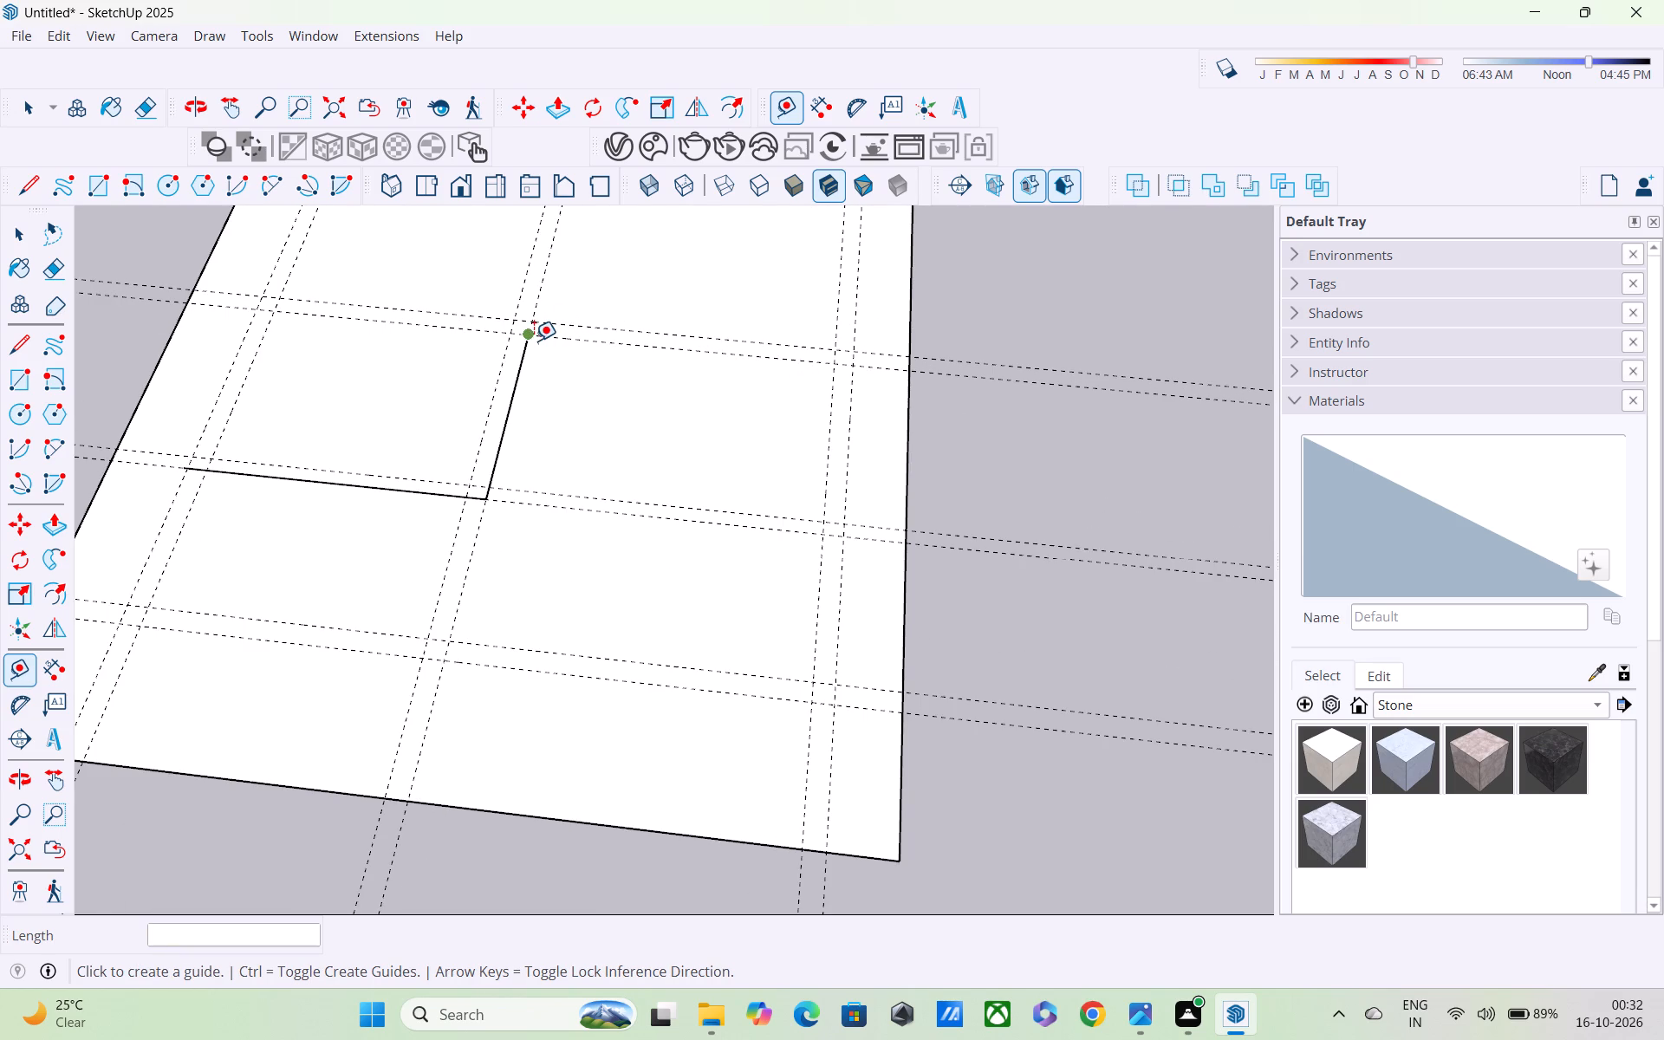
pyautogui.press('space')
pyautogui.press('l')
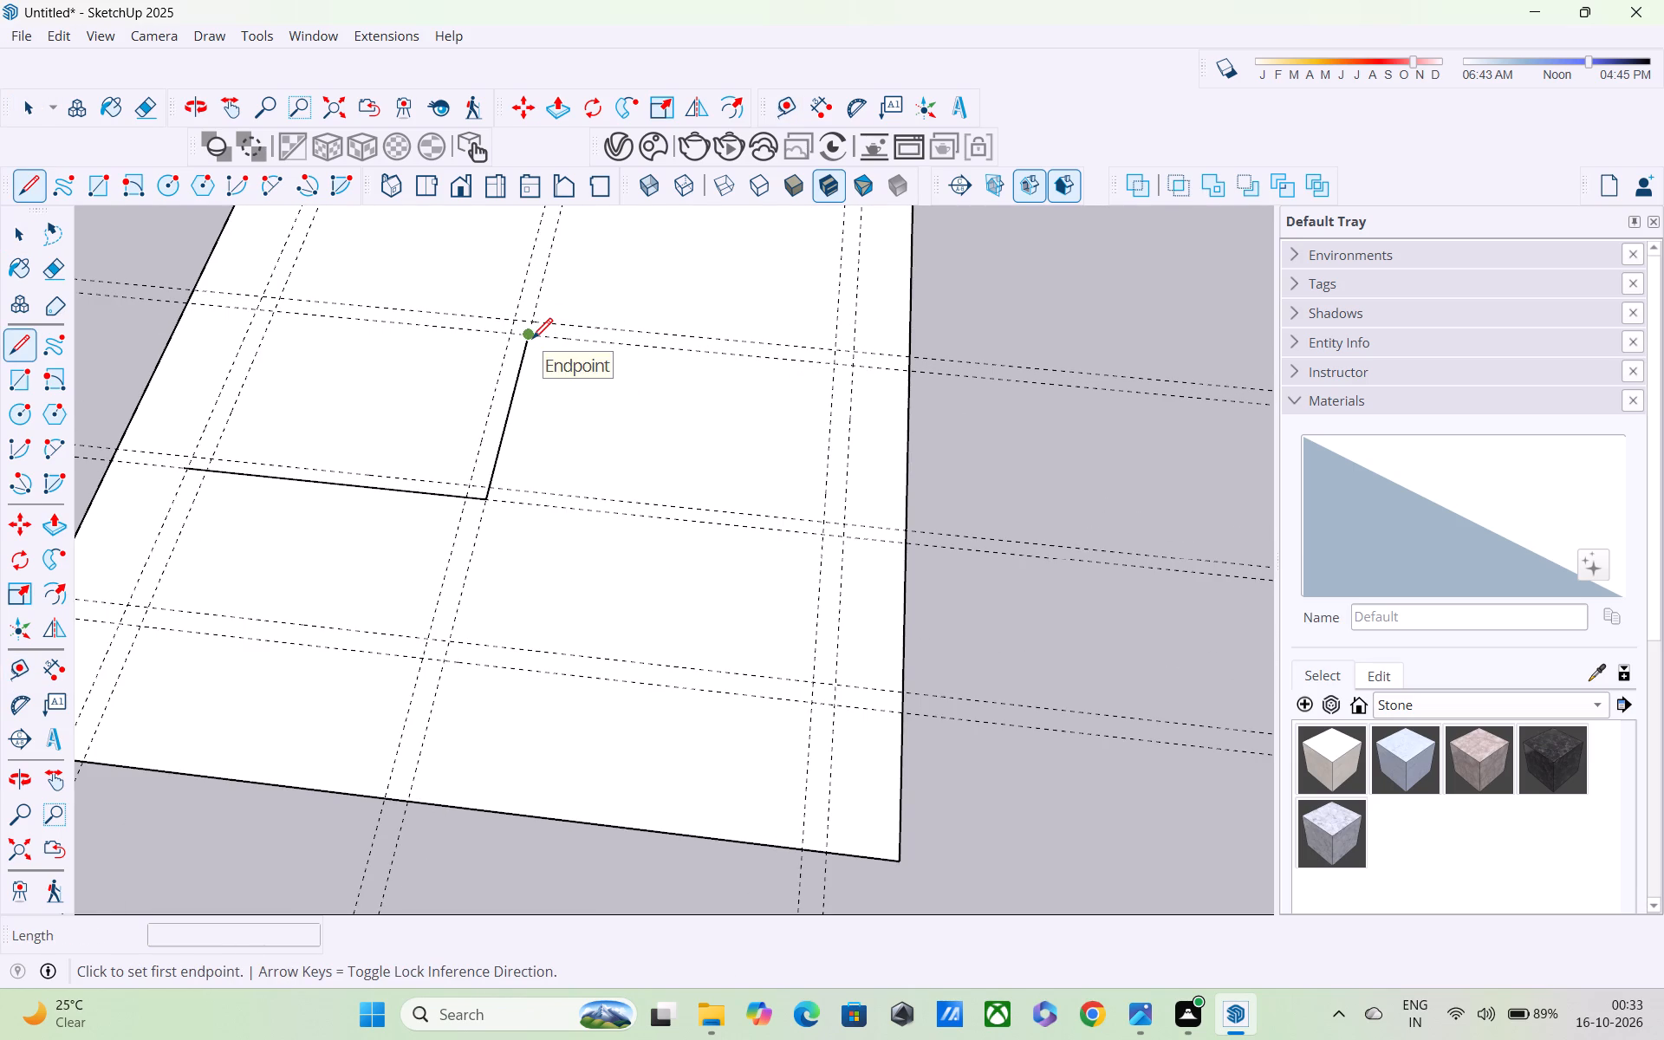
pyautogui.click(528, 338)
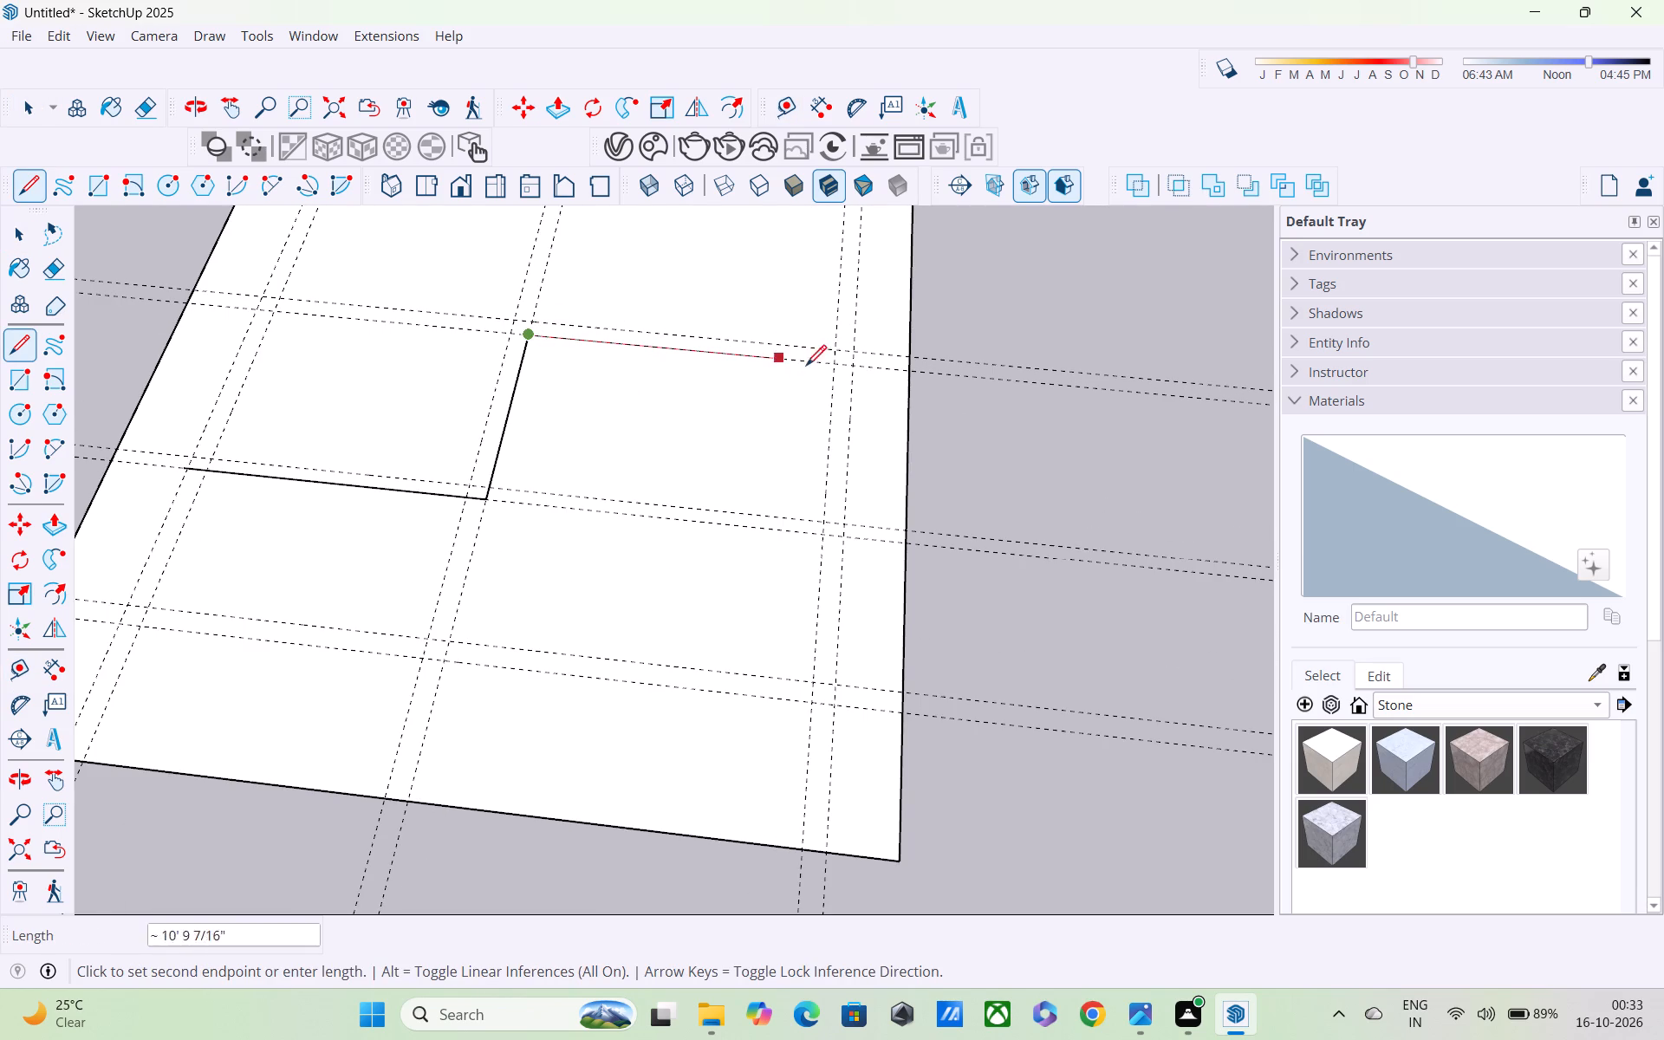
pyautogui.click(836, 368)
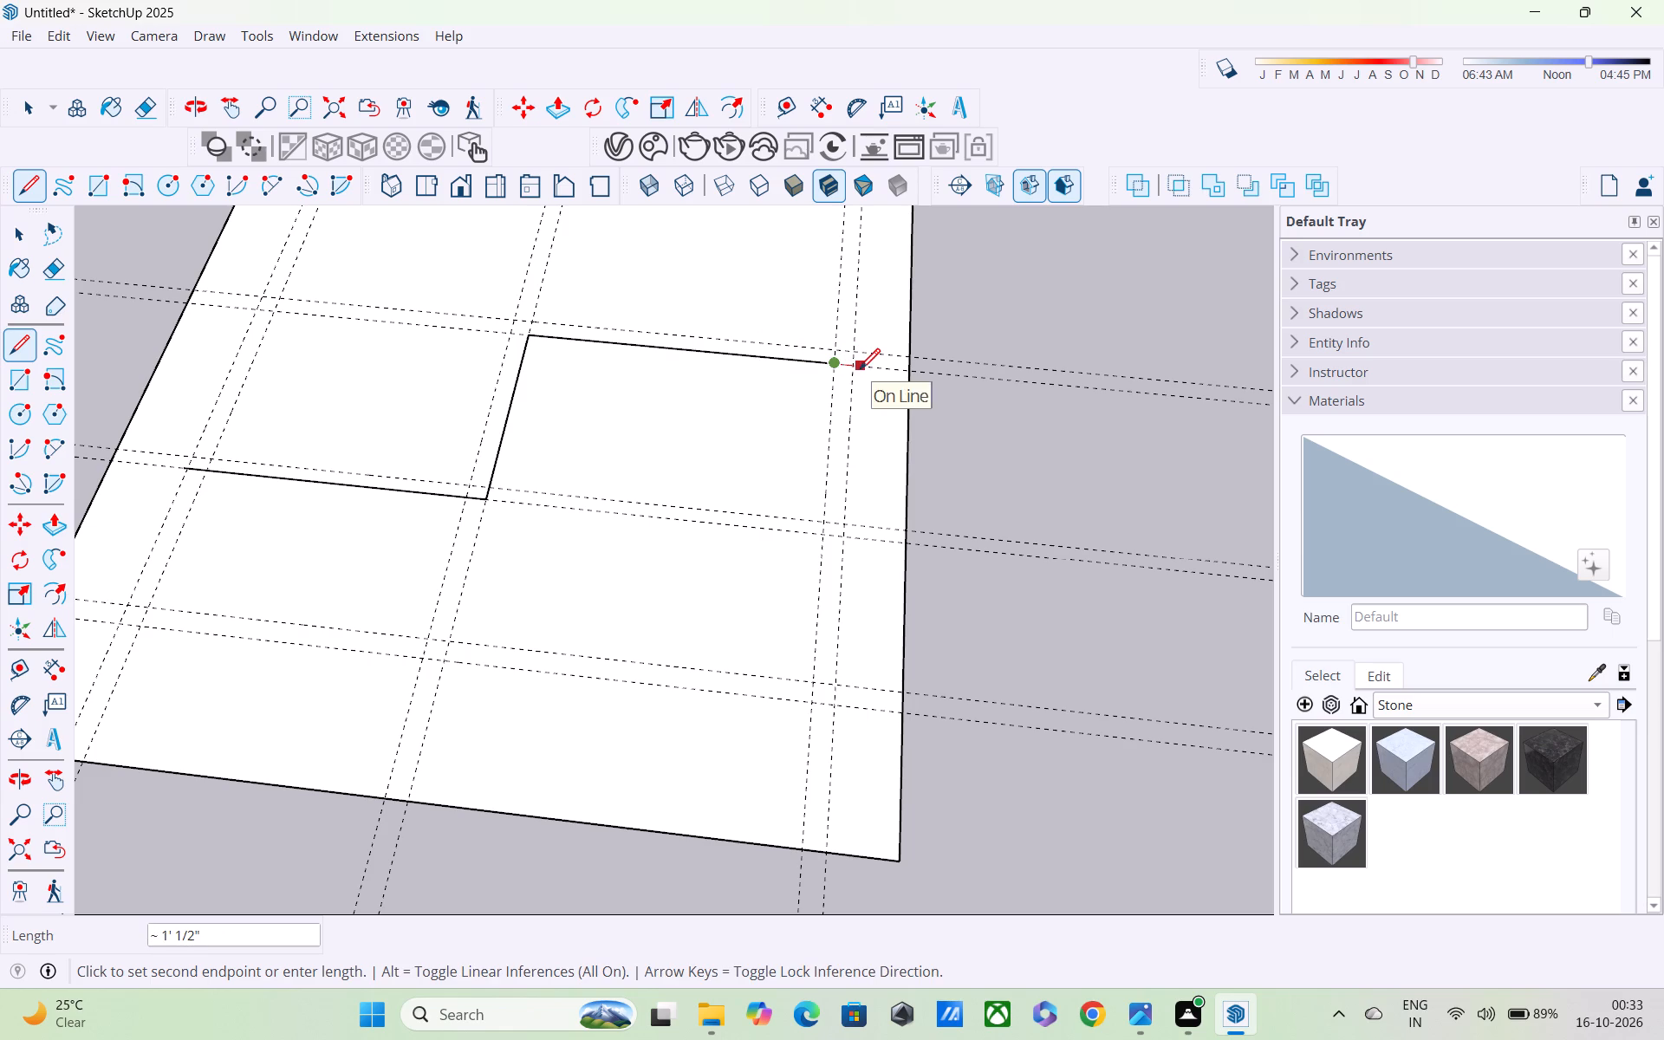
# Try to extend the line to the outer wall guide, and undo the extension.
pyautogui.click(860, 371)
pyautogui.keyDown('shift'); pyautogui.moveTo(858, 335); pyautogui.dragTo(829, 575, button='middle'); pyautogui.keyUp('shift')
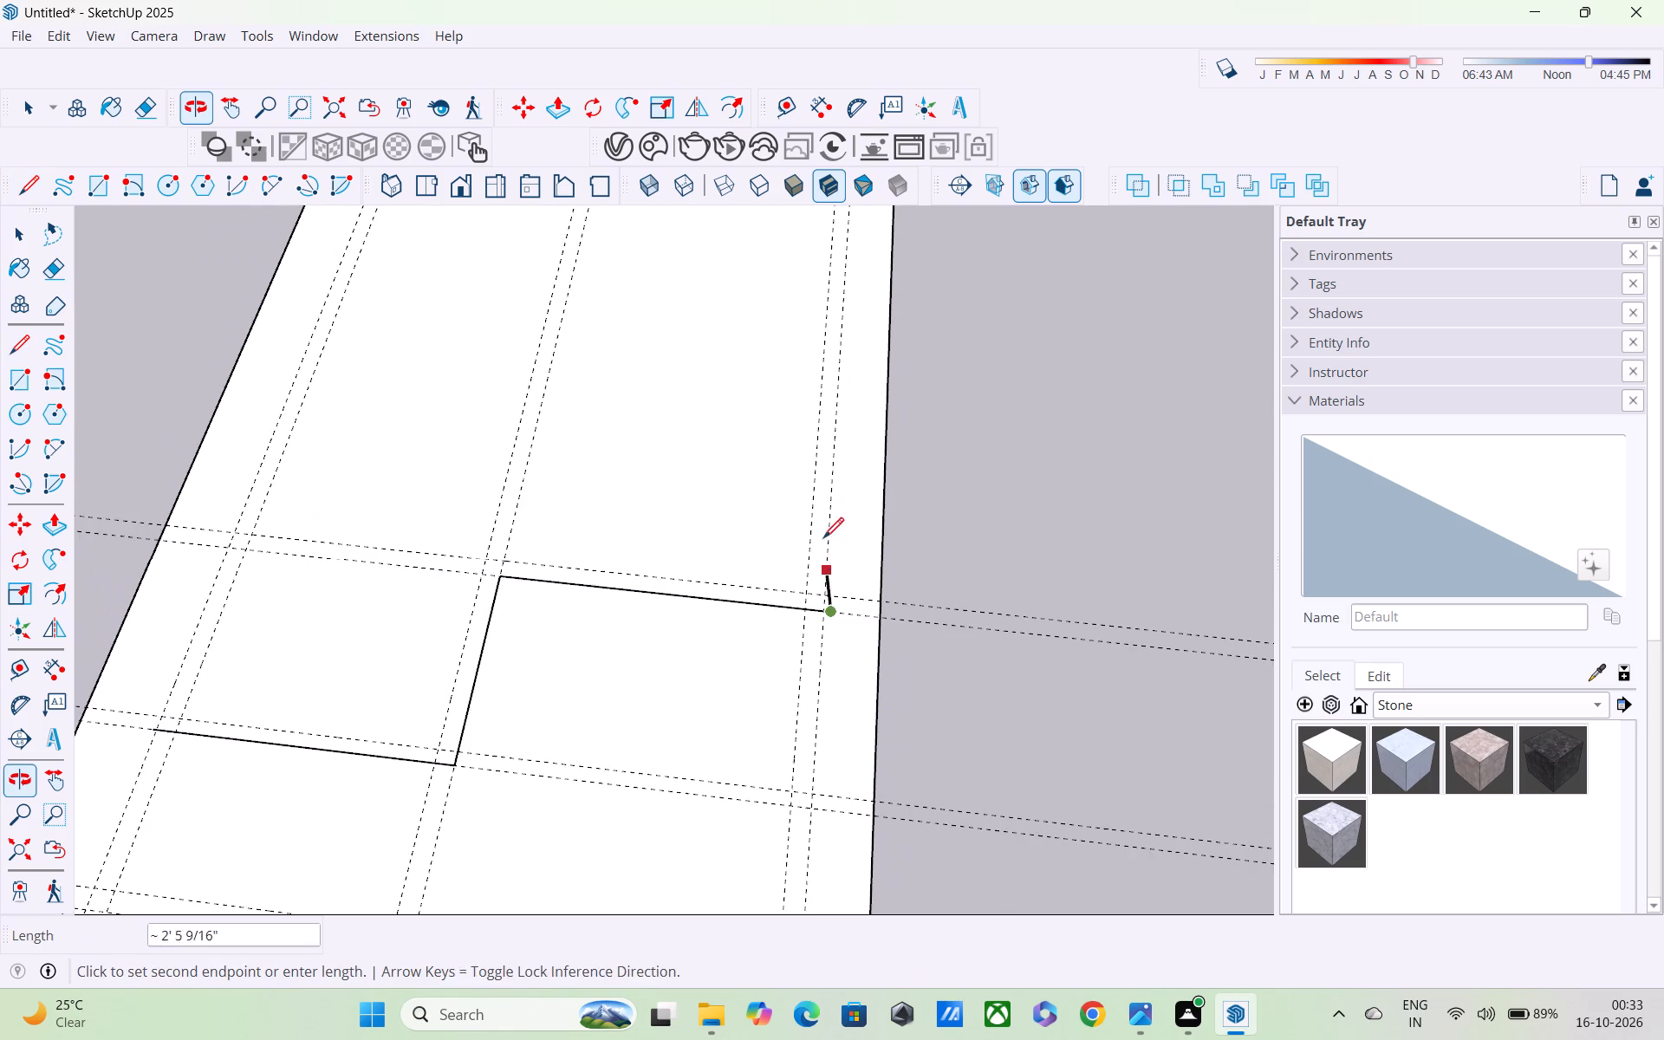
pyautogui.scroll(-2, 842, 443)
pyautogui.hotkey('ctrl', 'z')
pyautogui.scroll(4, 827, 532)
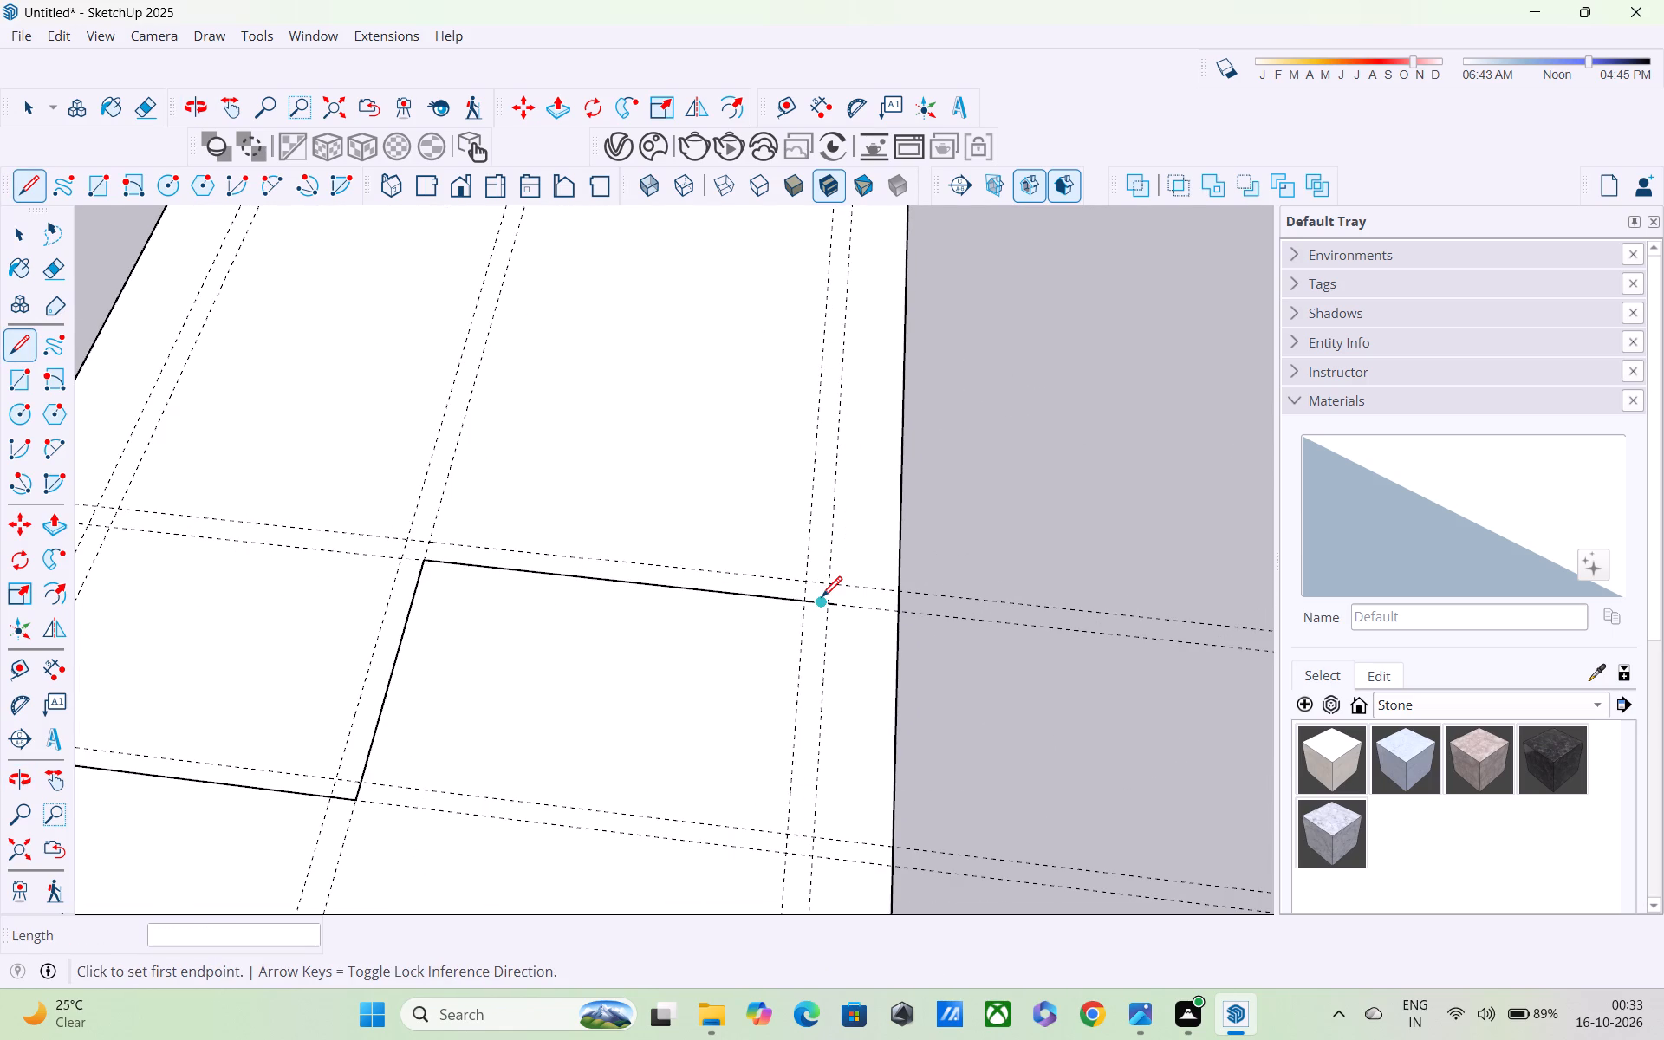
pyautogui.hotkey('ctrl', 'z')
# Extend the line 9" along the 15' guide to the outer wall guide.
pyautogui.keyDown('ctrl'); pyautogui.scroll(4, 822, 599); pyautogui.keyUp('ctrl')
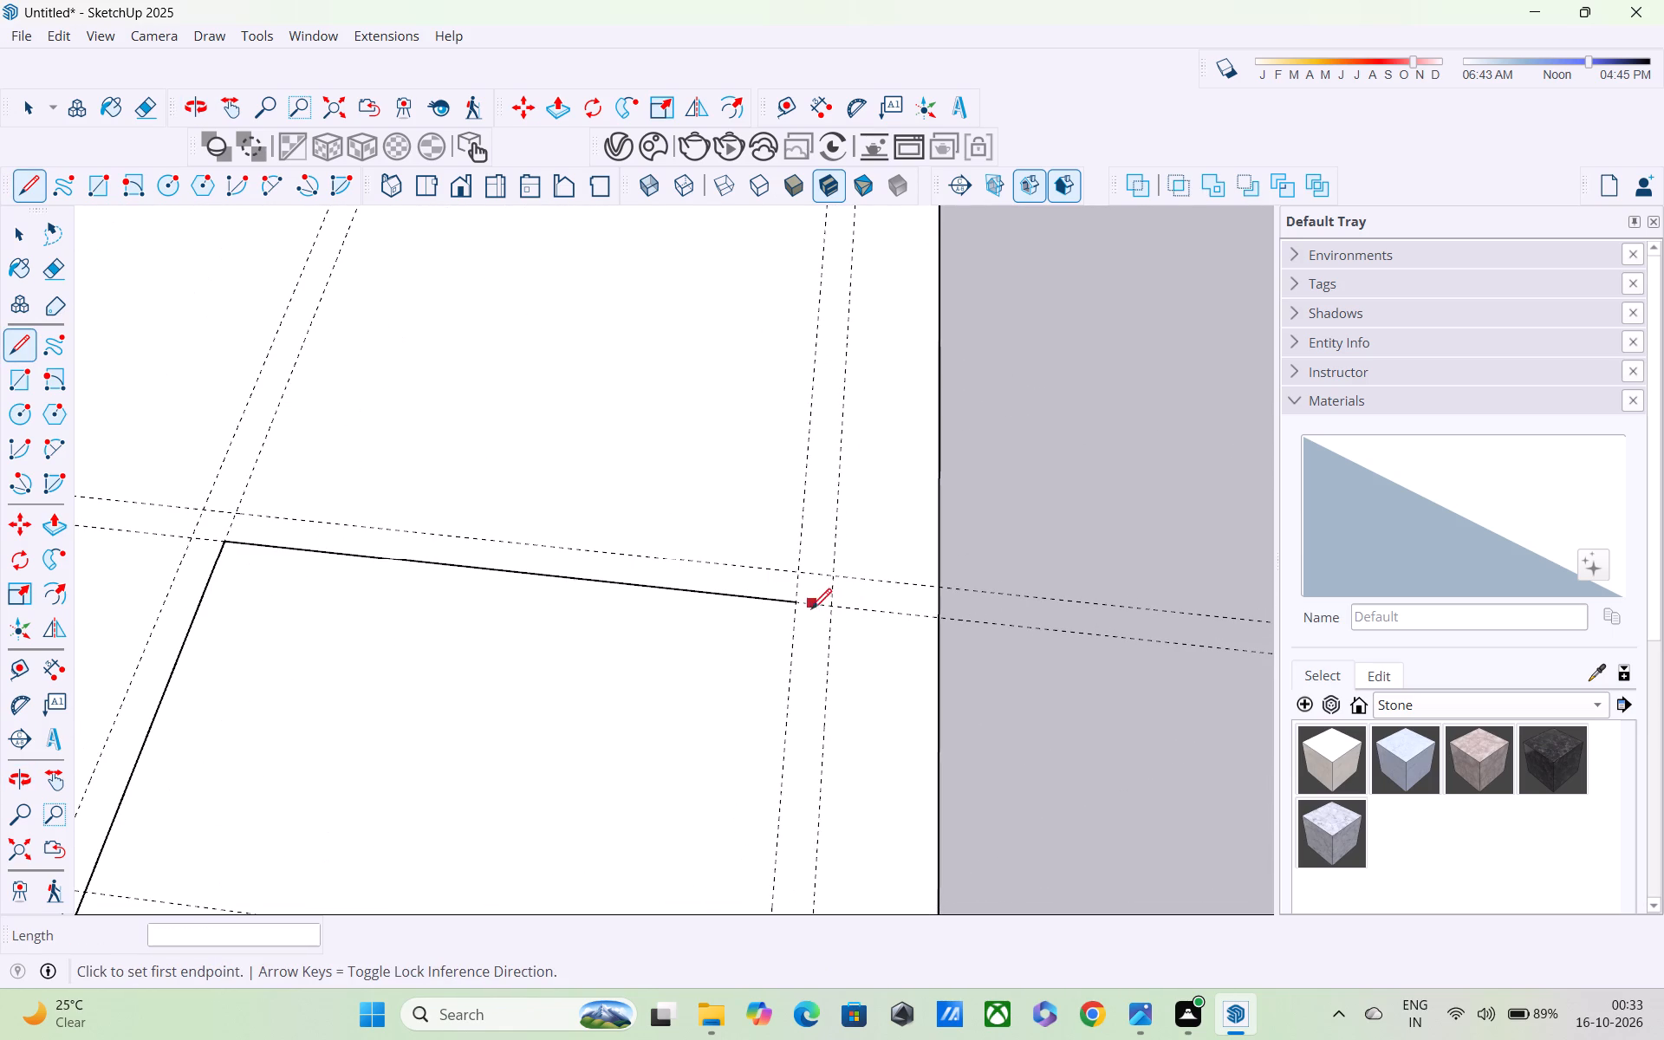
pyautogui.keyDown('ctrl'); pyautogui.click(796, 606); pyautogui.keyUp('ctrl')
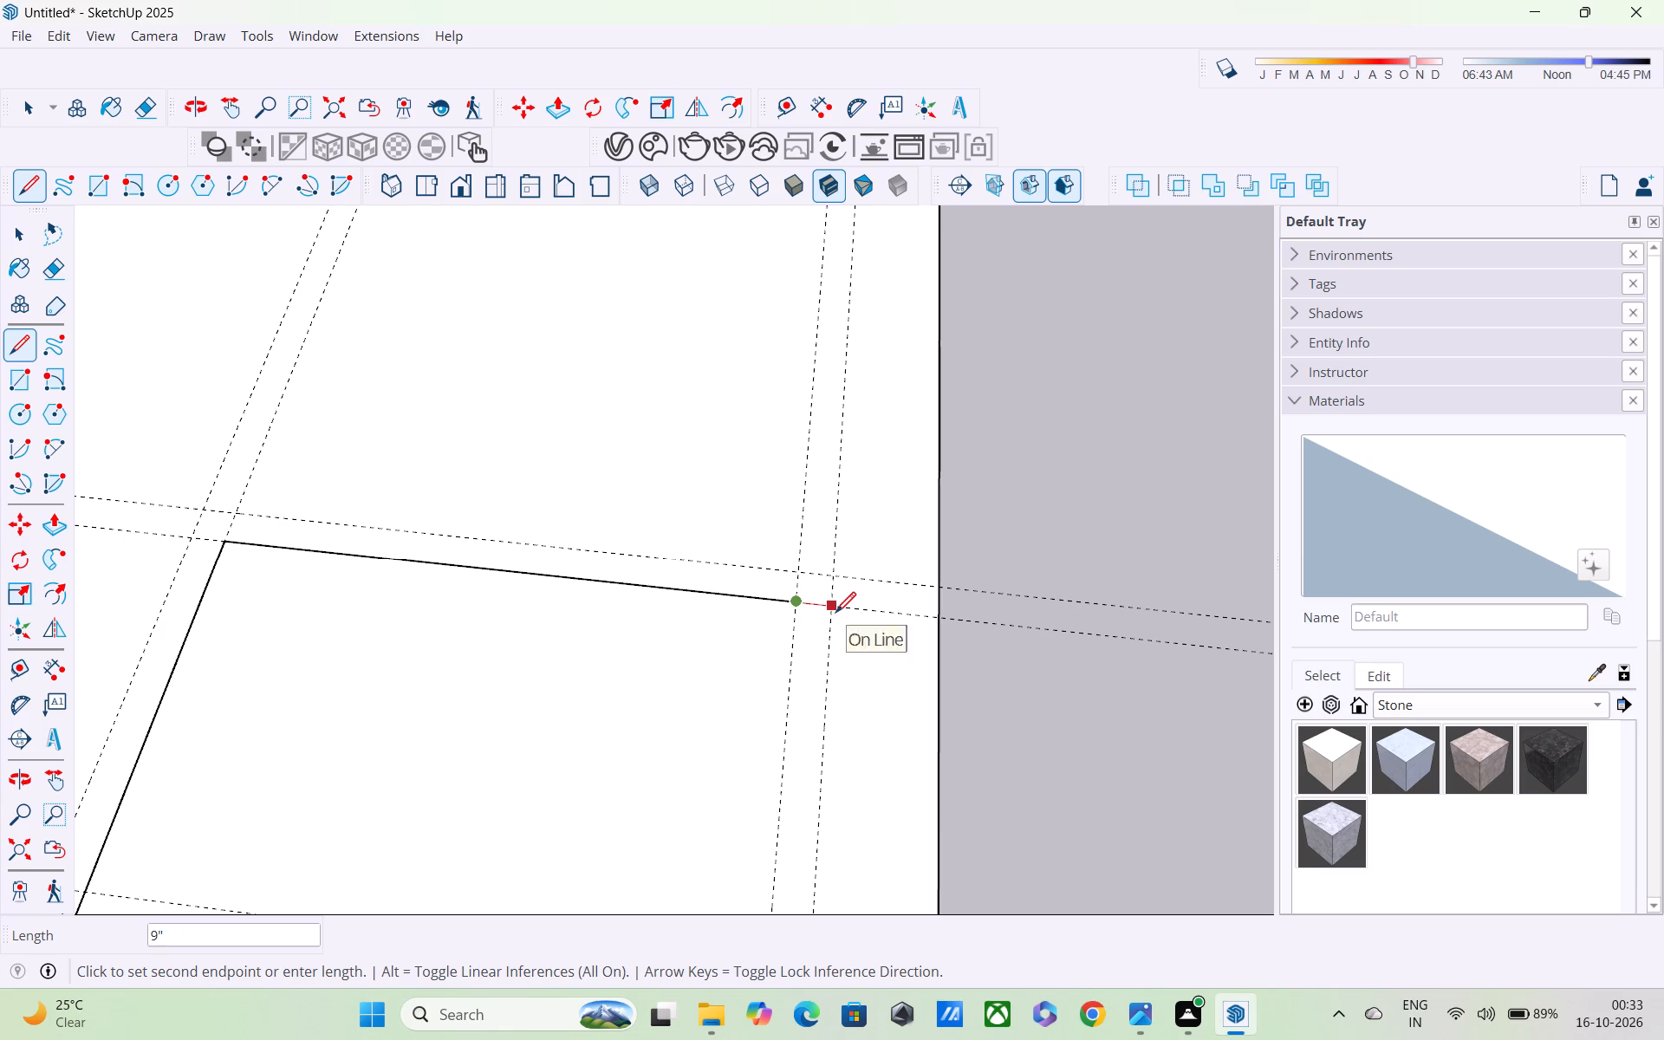
pyautogui.click(834, 608)
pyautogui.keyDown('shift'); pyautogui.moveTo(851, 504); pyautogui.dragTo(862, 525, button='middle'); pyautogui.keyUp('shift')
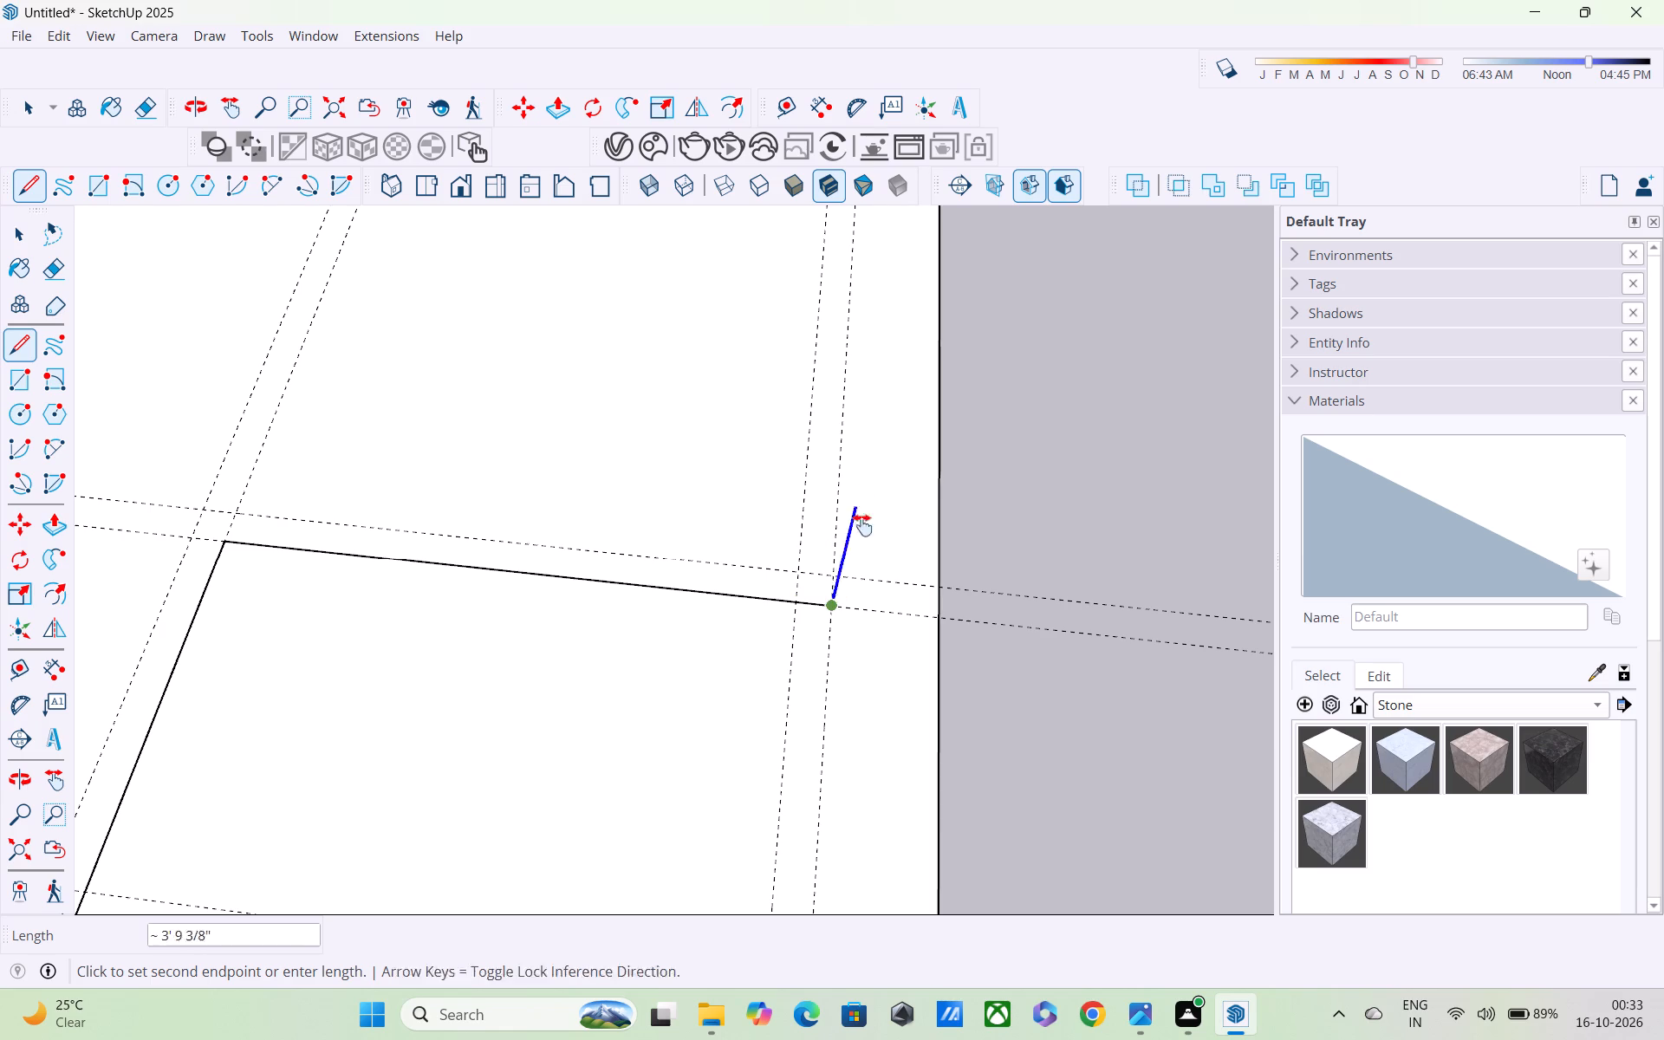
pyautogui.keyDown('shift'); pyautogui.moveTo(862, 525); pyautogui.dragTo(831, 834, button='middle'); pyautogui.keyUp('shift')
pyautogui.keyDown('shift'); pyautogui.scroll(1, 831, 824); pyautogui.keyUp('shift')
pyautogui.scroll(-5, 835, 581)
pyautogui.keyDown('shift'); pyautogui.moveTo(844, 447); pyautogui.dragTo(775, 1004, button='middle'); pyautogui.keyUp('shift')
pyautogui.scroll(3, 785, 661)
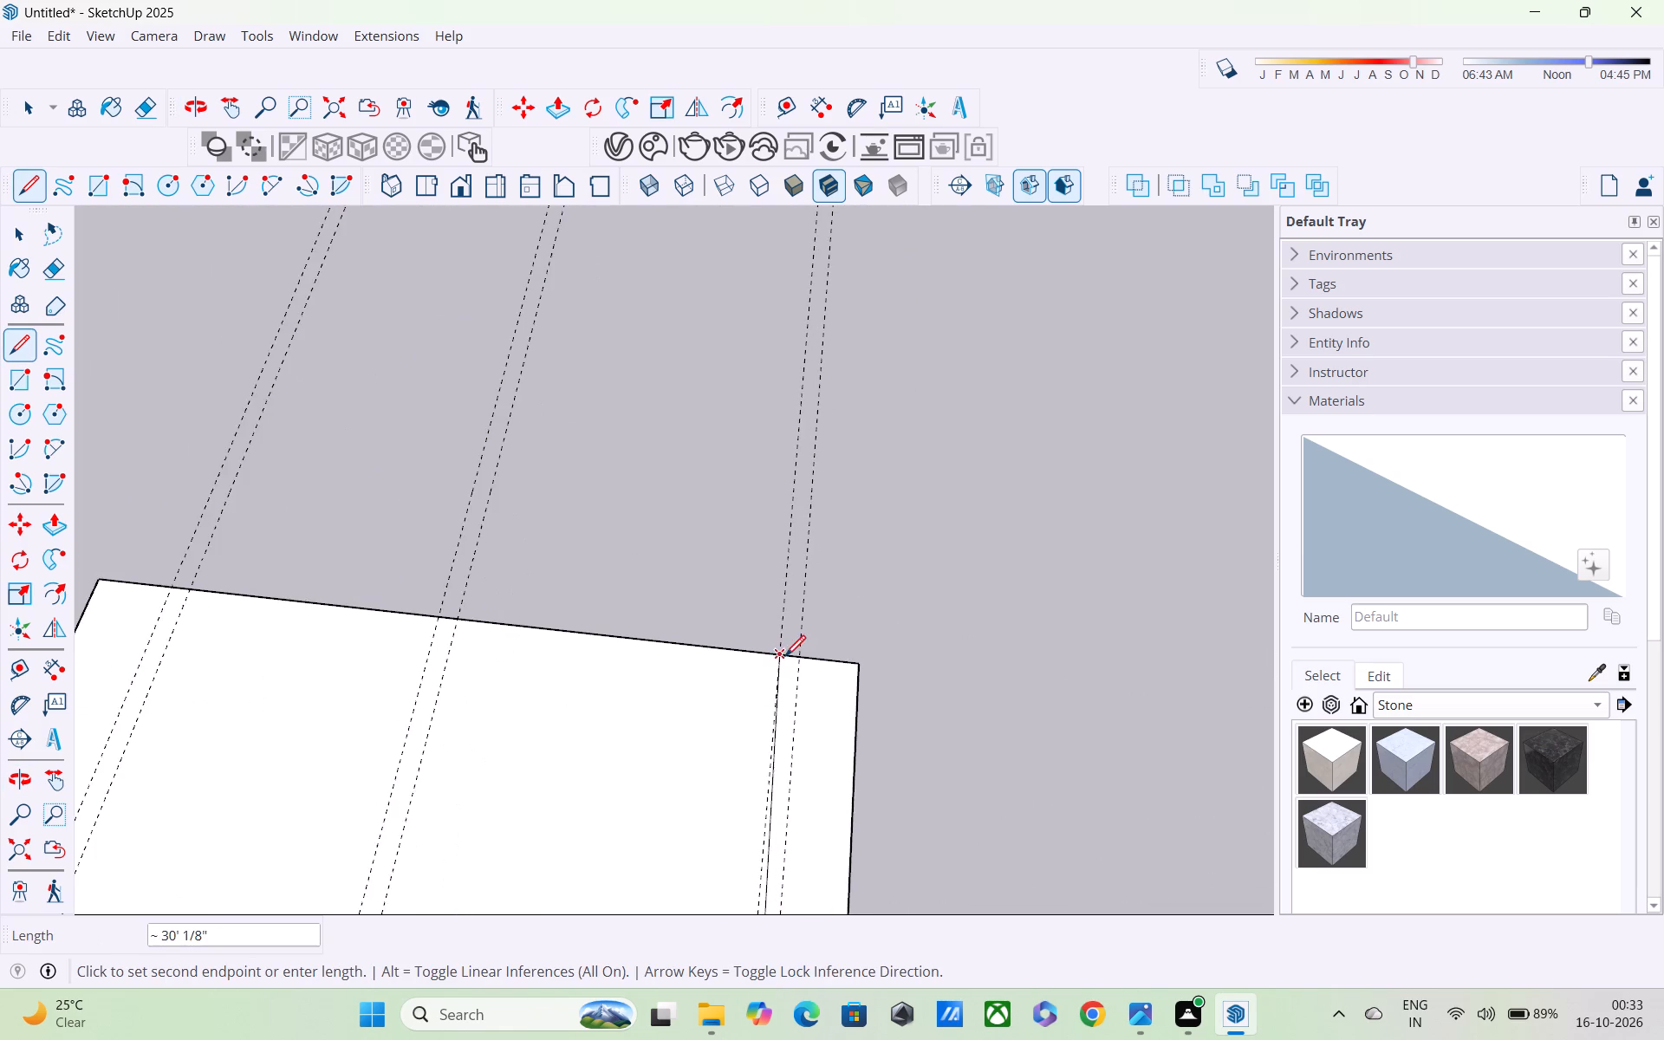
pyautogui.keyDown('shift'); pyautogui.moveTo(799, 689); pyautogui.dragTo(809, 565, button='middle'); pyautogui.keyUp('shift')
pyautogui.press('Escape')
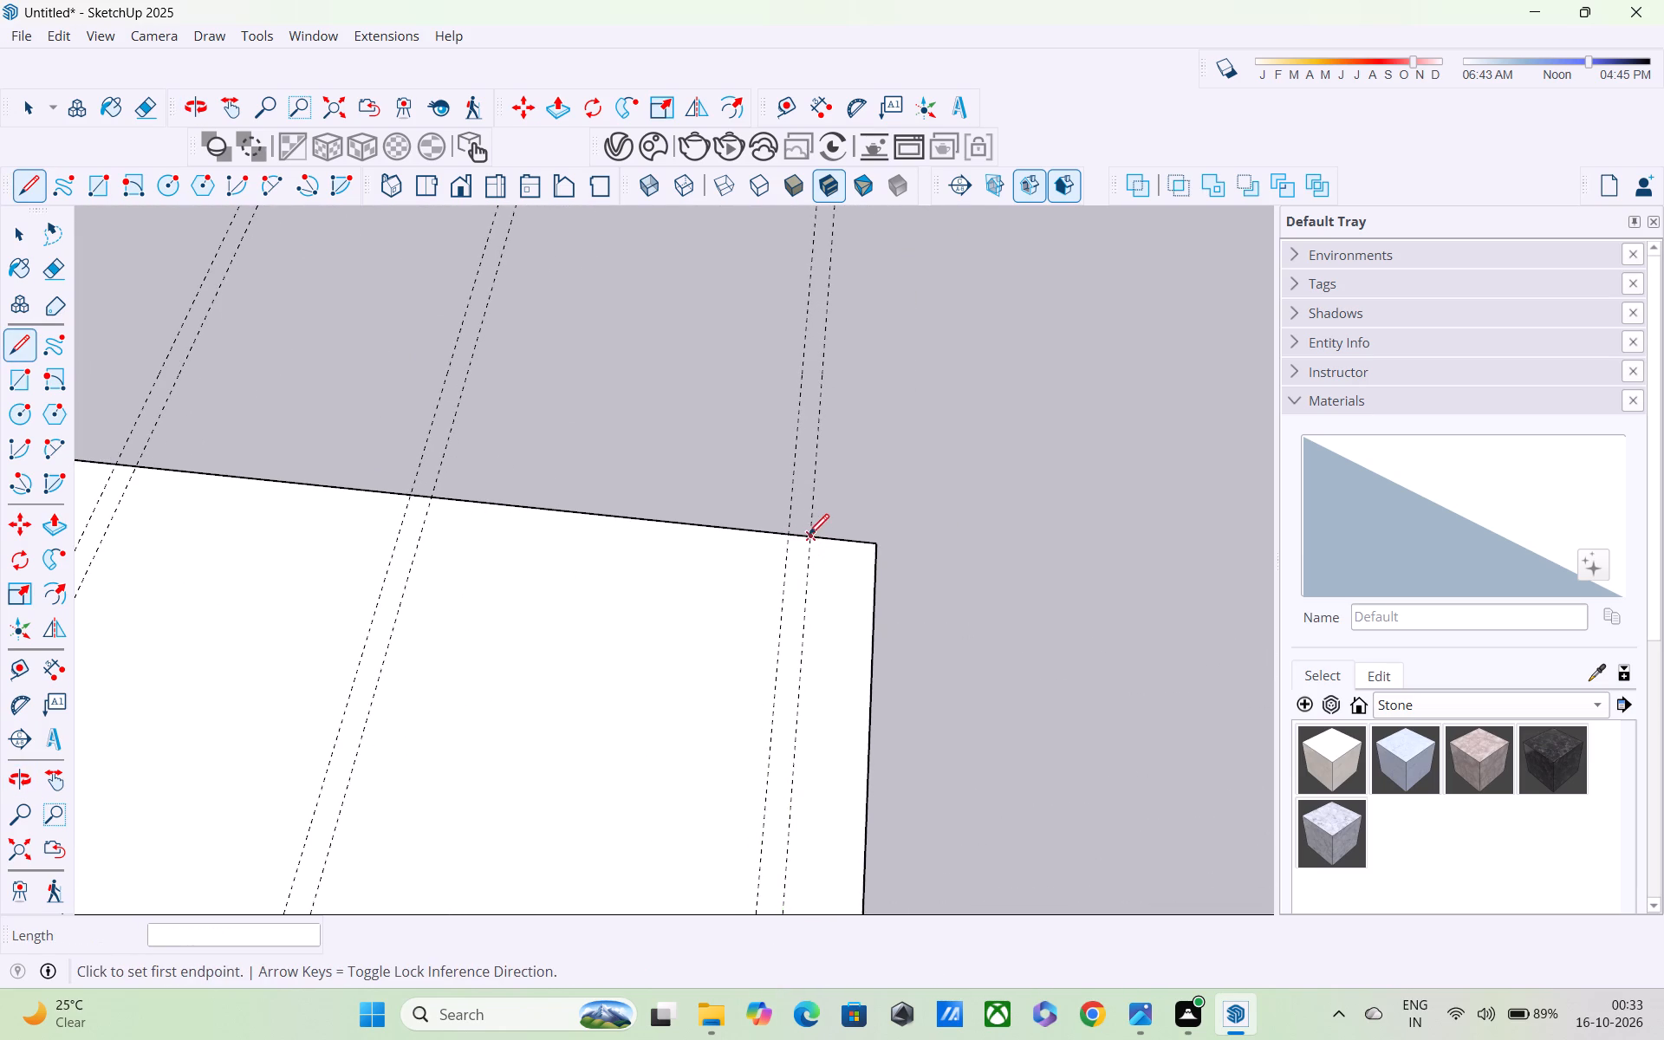
# Place a guide 5' inward from the plot's far short edge.
pyautogui.press('t')
pyautogui.scroll(3, 757, 497)
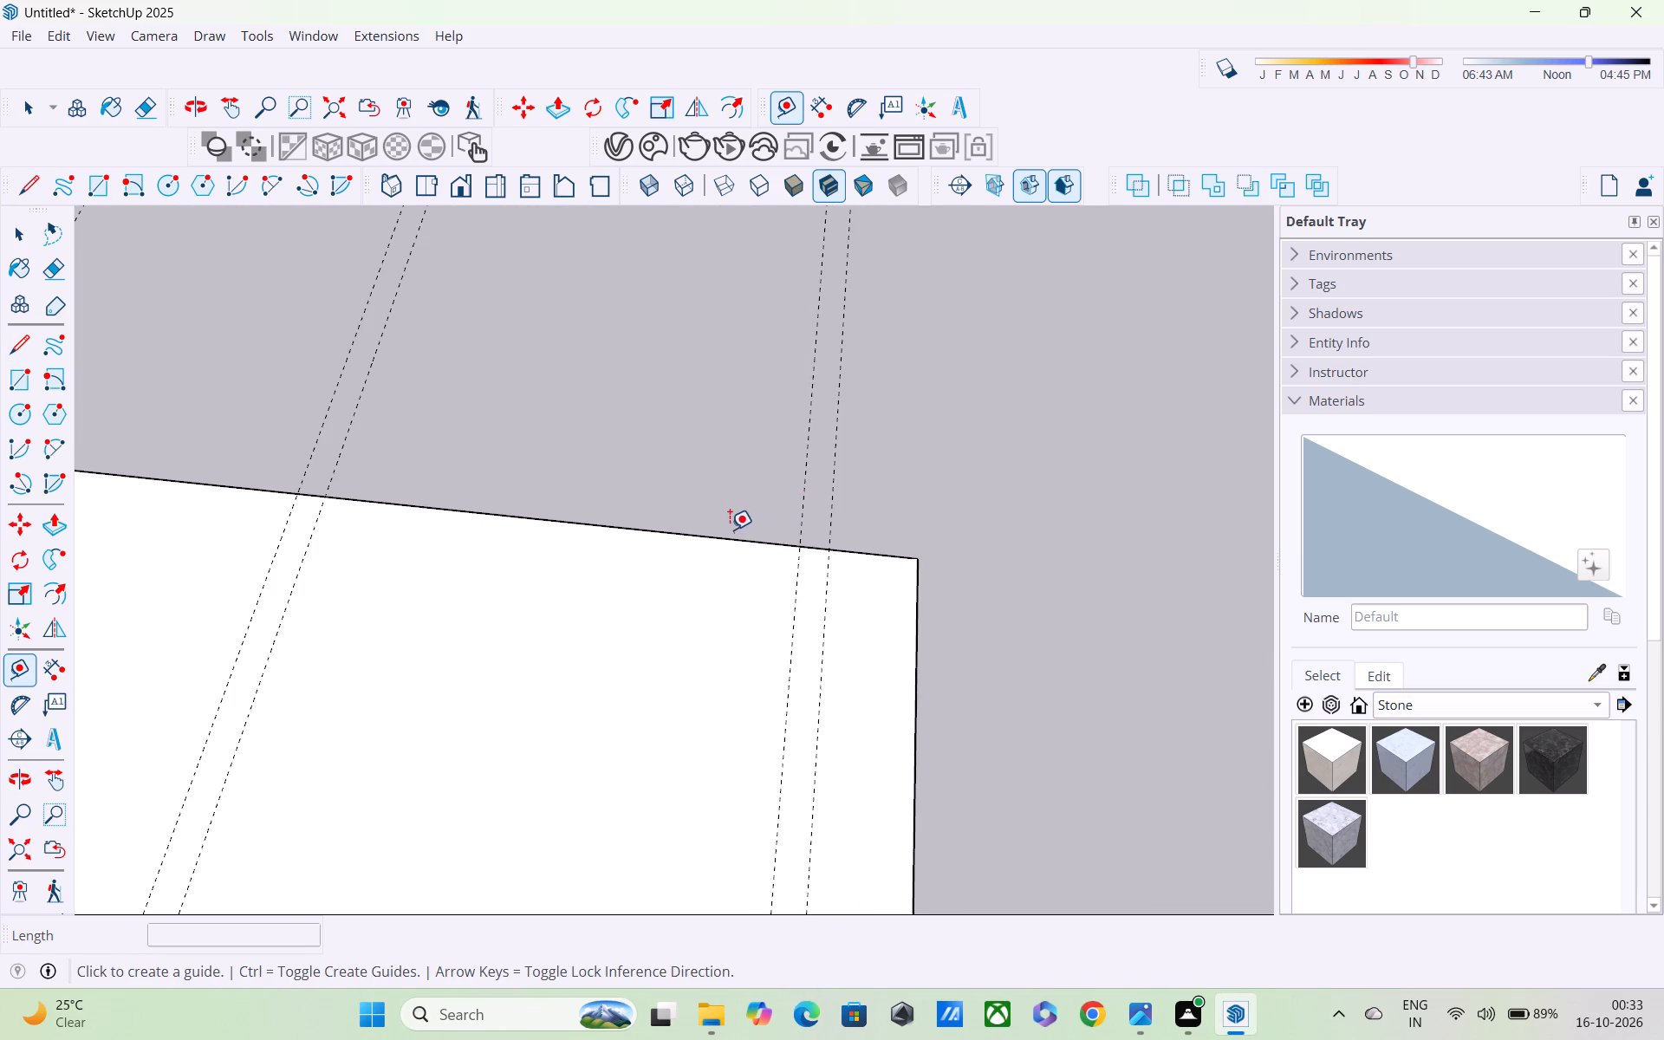
pyautogui.click(724, 535)
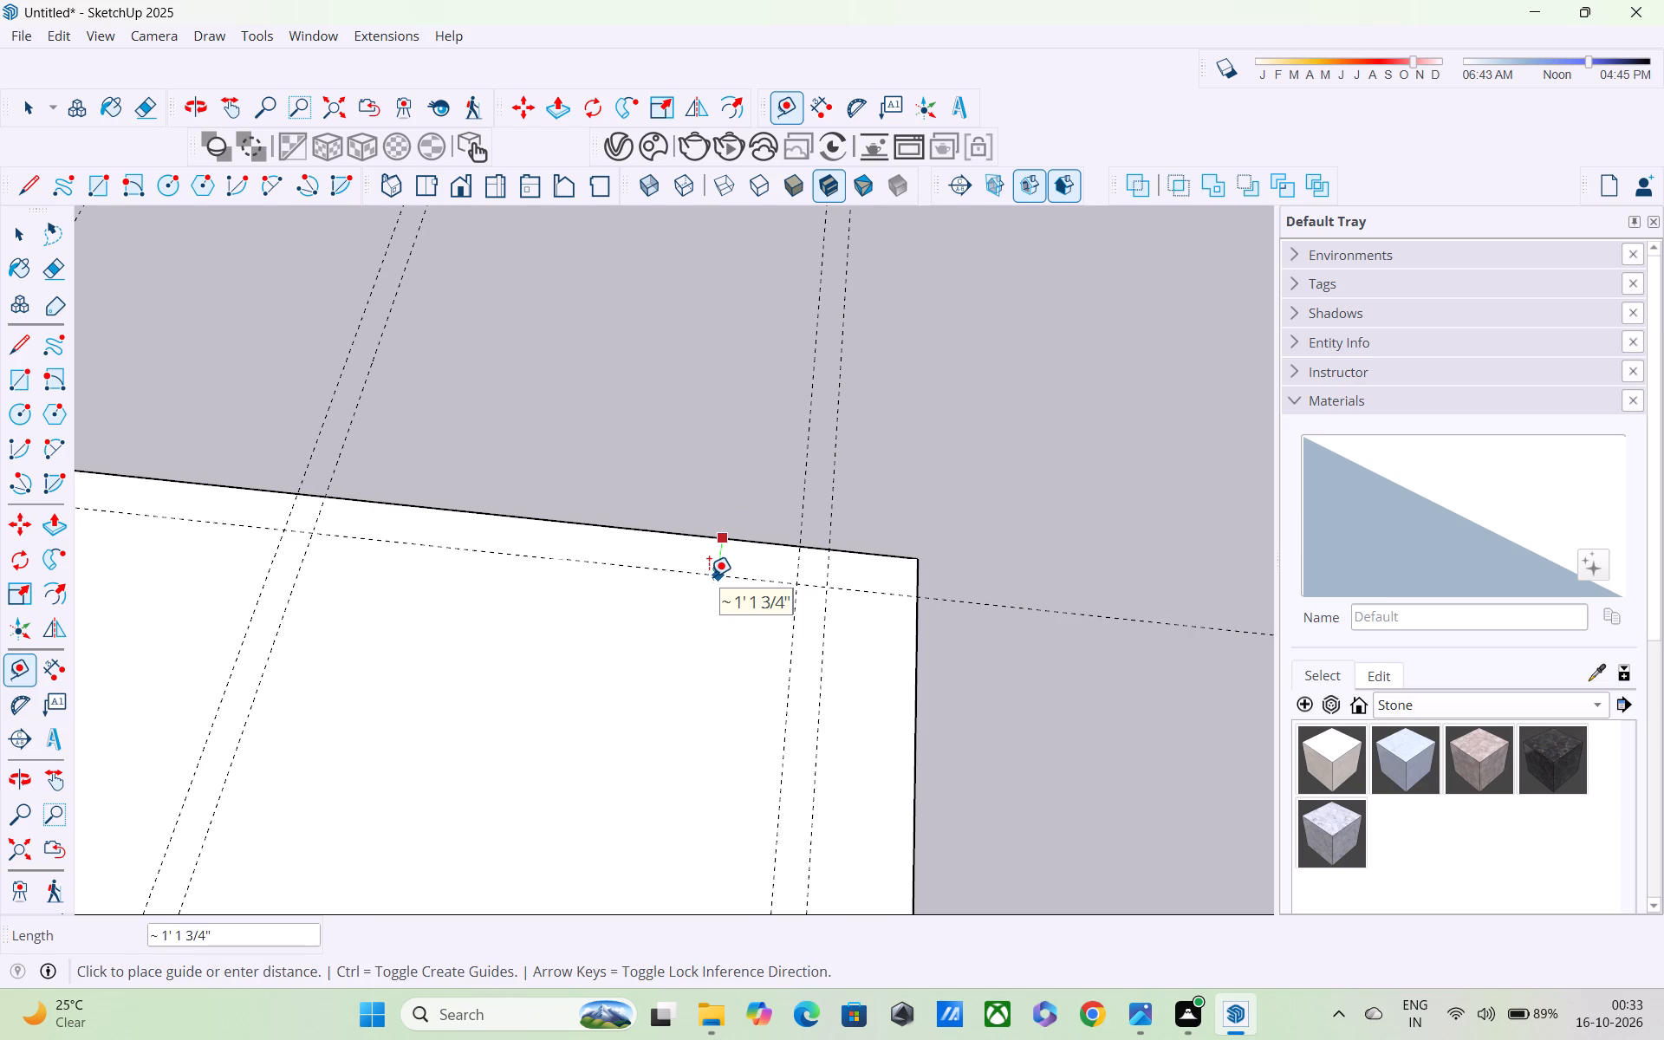
pyautogui.write("5'")
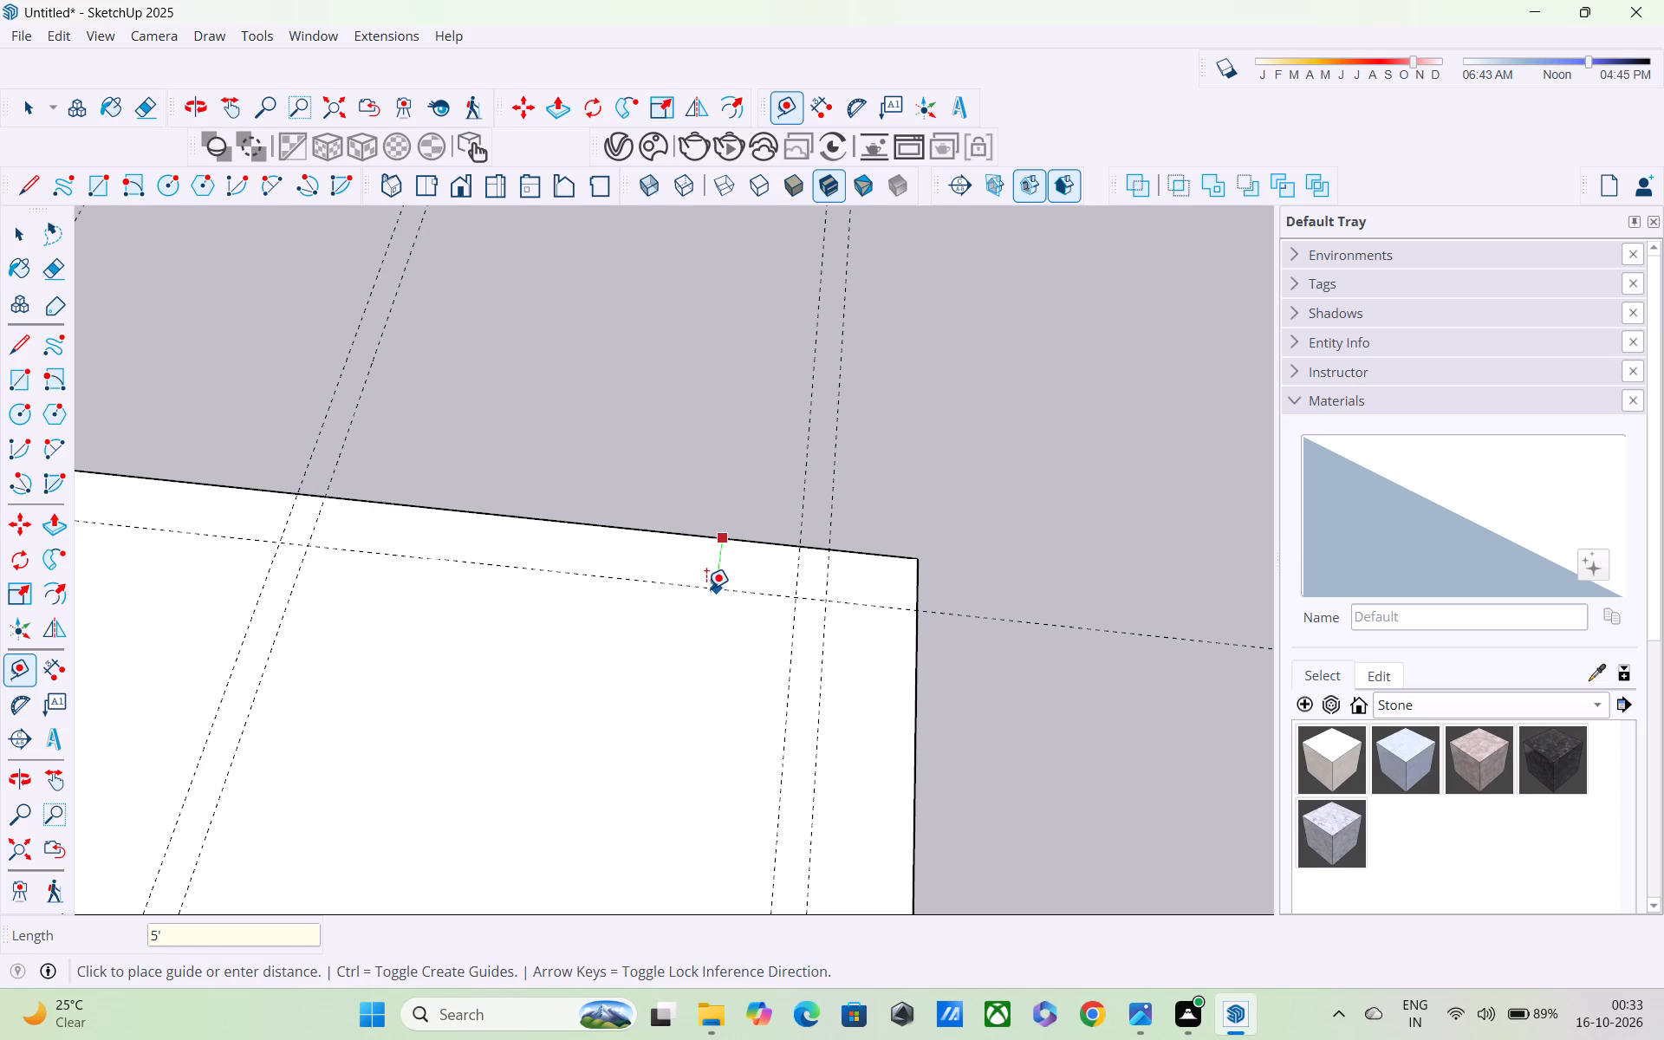
pyautogui.press('Return')
# Place a guide 9" inward from the 5' guide at the plot's far end.
pyautogui.scroll(-6, 706, 588)
pyautogui.middleClick(634, 697)
pyautogui.keyDown('shift'); pyautogui.moveTo(634, 697); pyautogui.dragTo(659, 428, button='middle'); pyautogui.keyUp('shift')
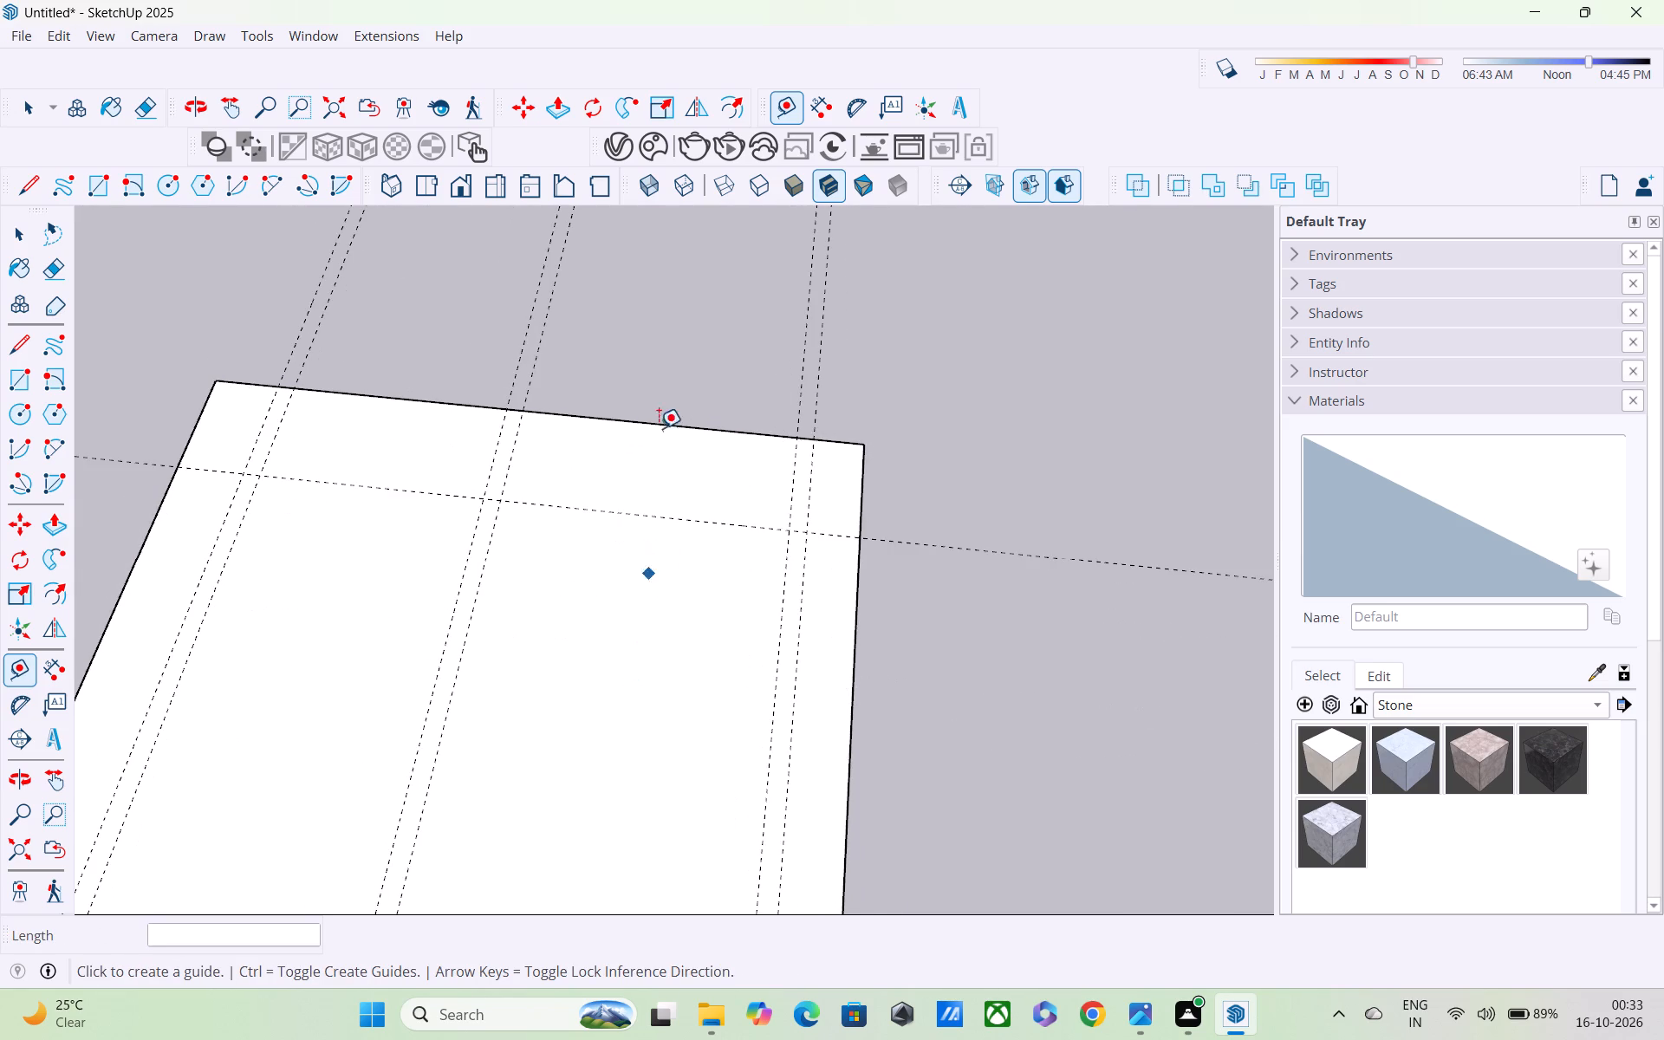
pyautogui.keyDown('shift'); pyautogui.moveTo(659, 428); pyautogui.dragTo(660, 382, button='middle'); pyautogui.keyUp('shift')
pyautogui.keyDown('shift'); pyautogui.scroll(1, 660, 382); pyautogui.keyUp('shift')
pyautogui.scroll(-5, 650, 415)
pyautogui.keyDown('shift'); pyautogui.moveTo(646, 575); pyautogui.dragTo(654, 484, button='middle'); pyautogui.keyUp('shift')
pyautogui.scroll(5, 661, 447)
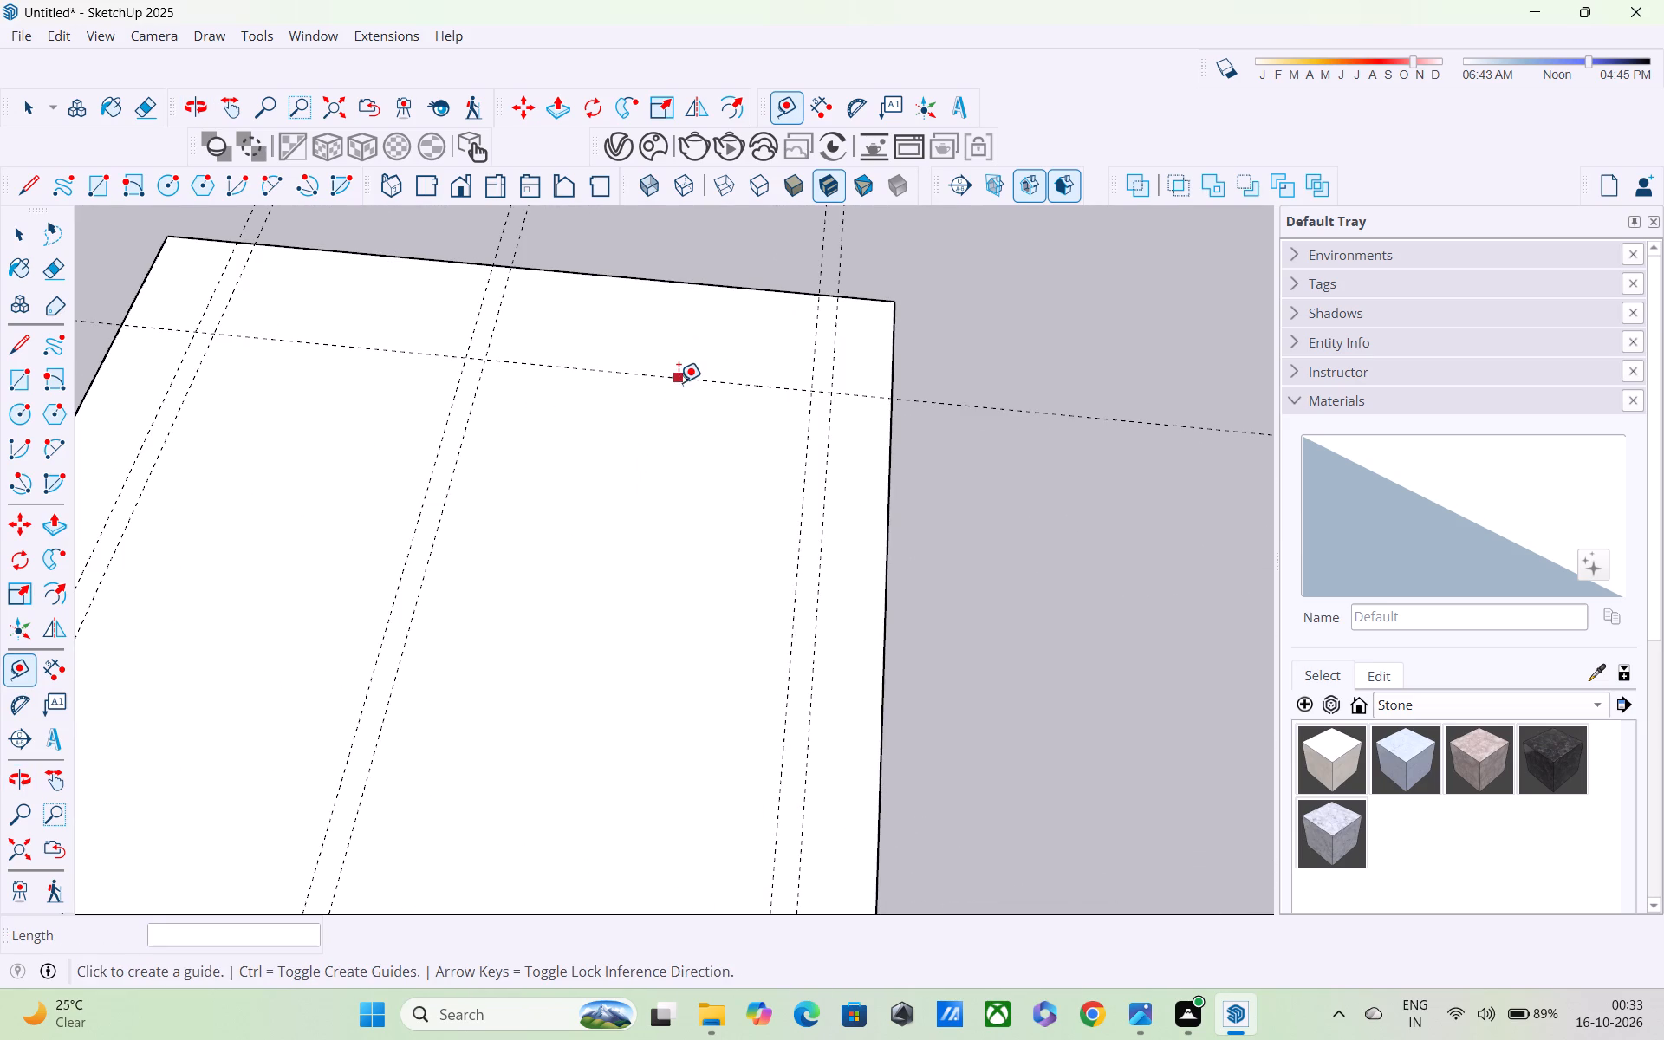
pyautogui.click(679, 377)
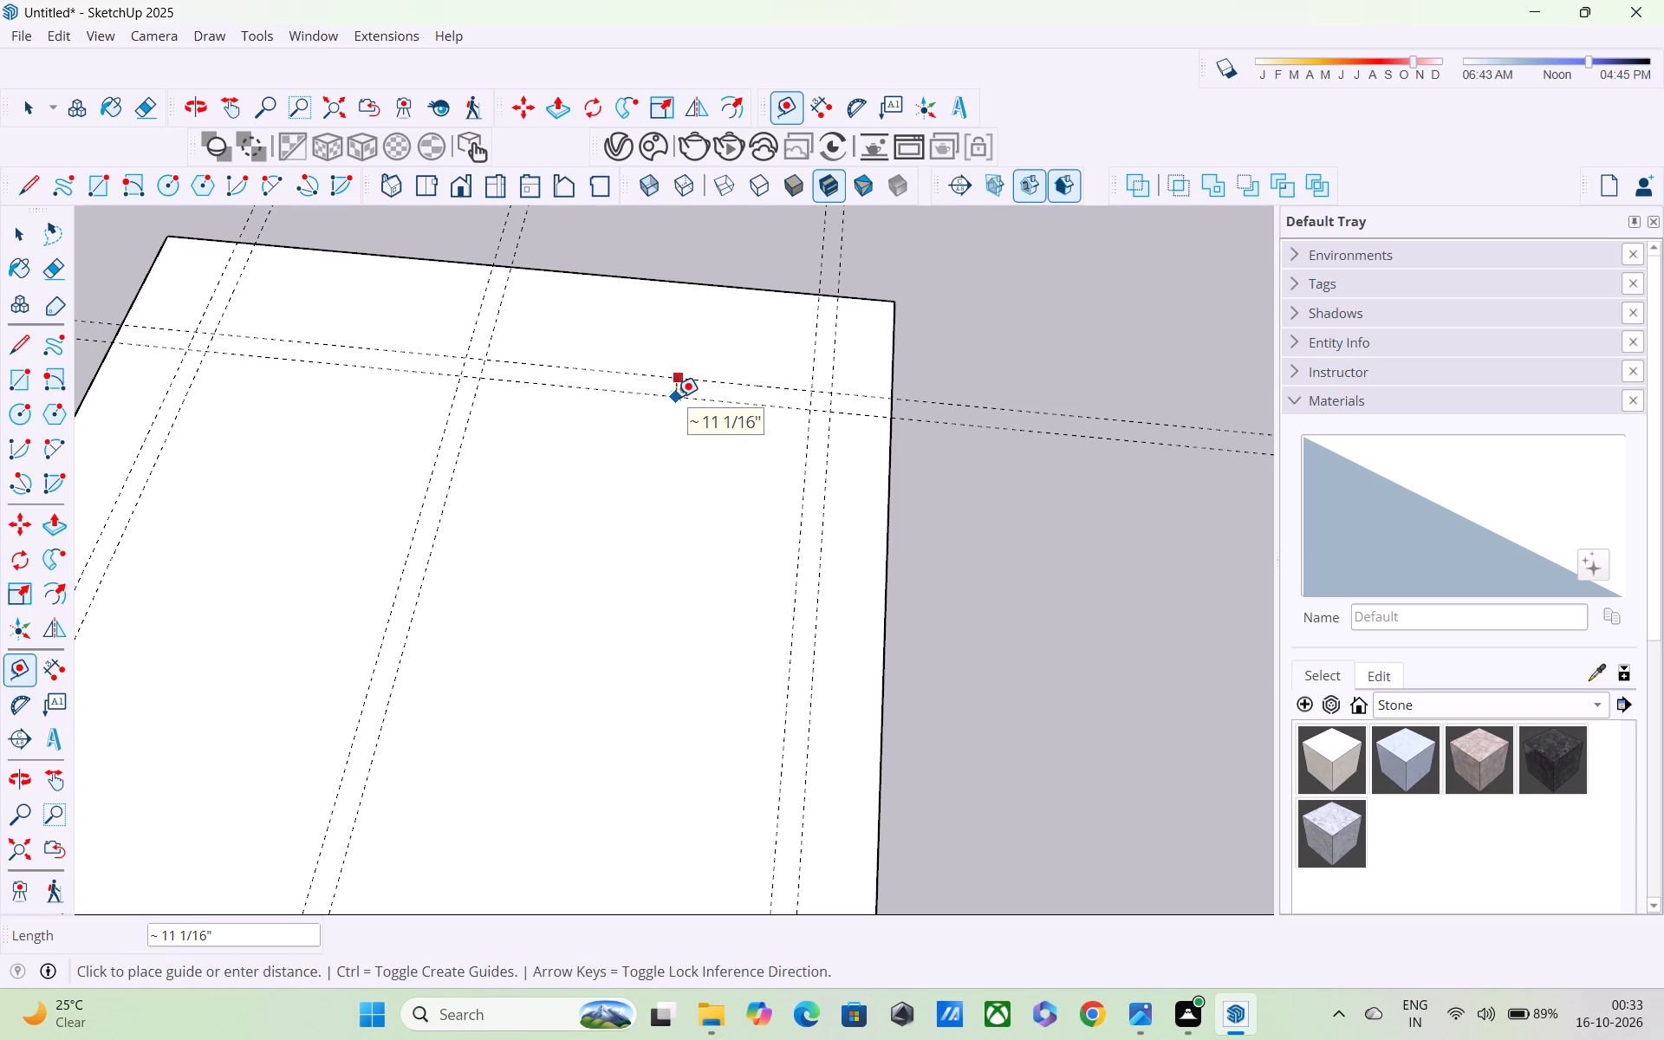
pyautogui.write('9"')
pyautogui.press('Return')
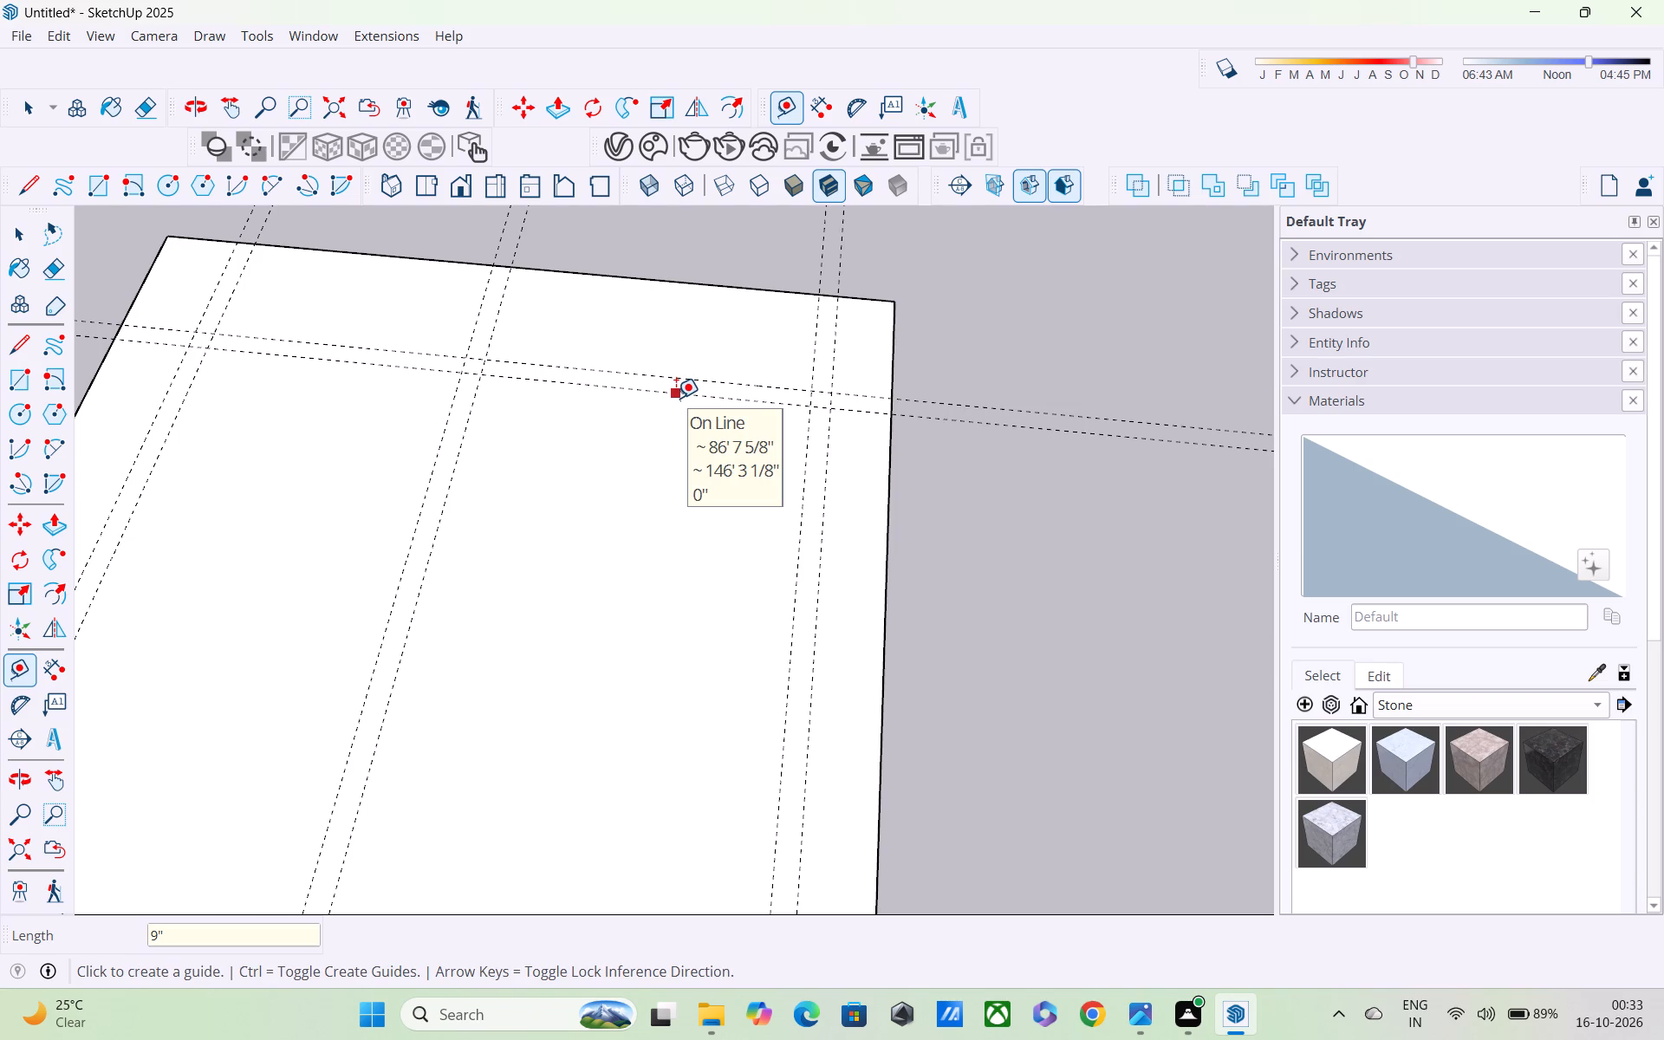
pyautogui.scroll(-4, 676, 398)
pyautogui.press('Escape')
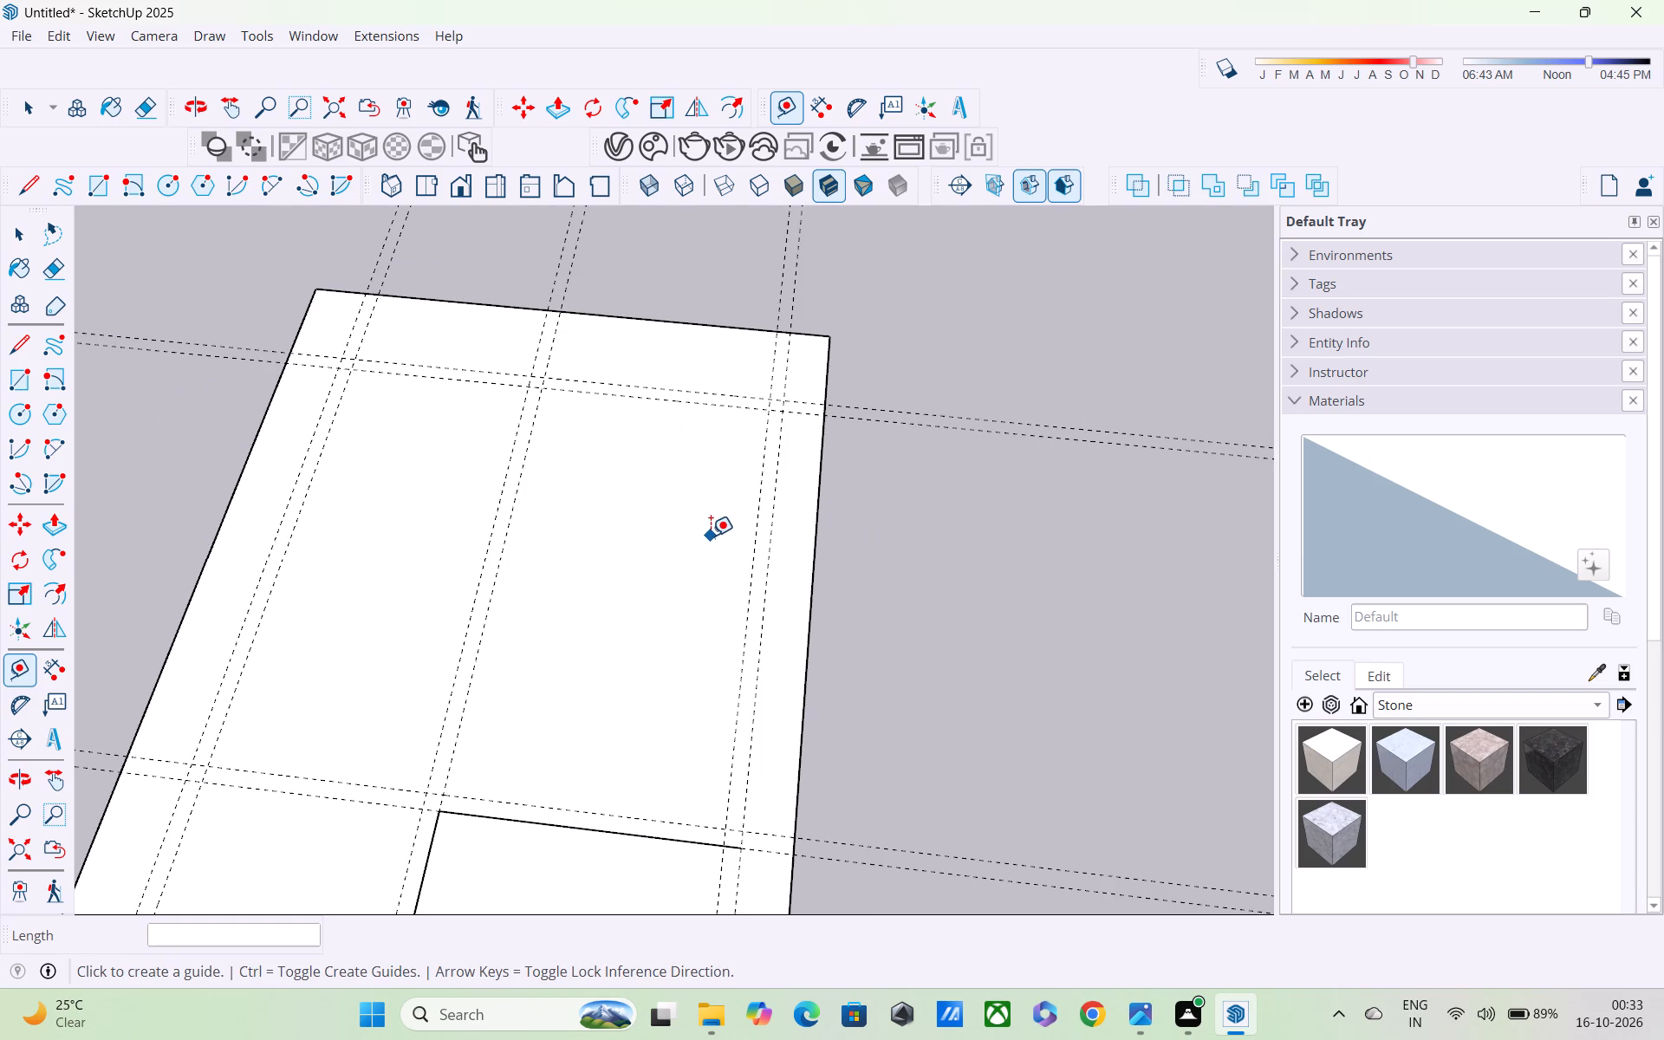
# Draw a 25' line along the outer wall guide, from the 9" extension's end to the far 5' guide.
pyautogui.press('l')
pyautogui.scroll(1, 665, 773)
pyautogui.keyDown('shift'); pyautogui.moveTo(655, 777); pyautogui.dragTo(653, 549, button='middle'); pyautogui.keyUp('shift')
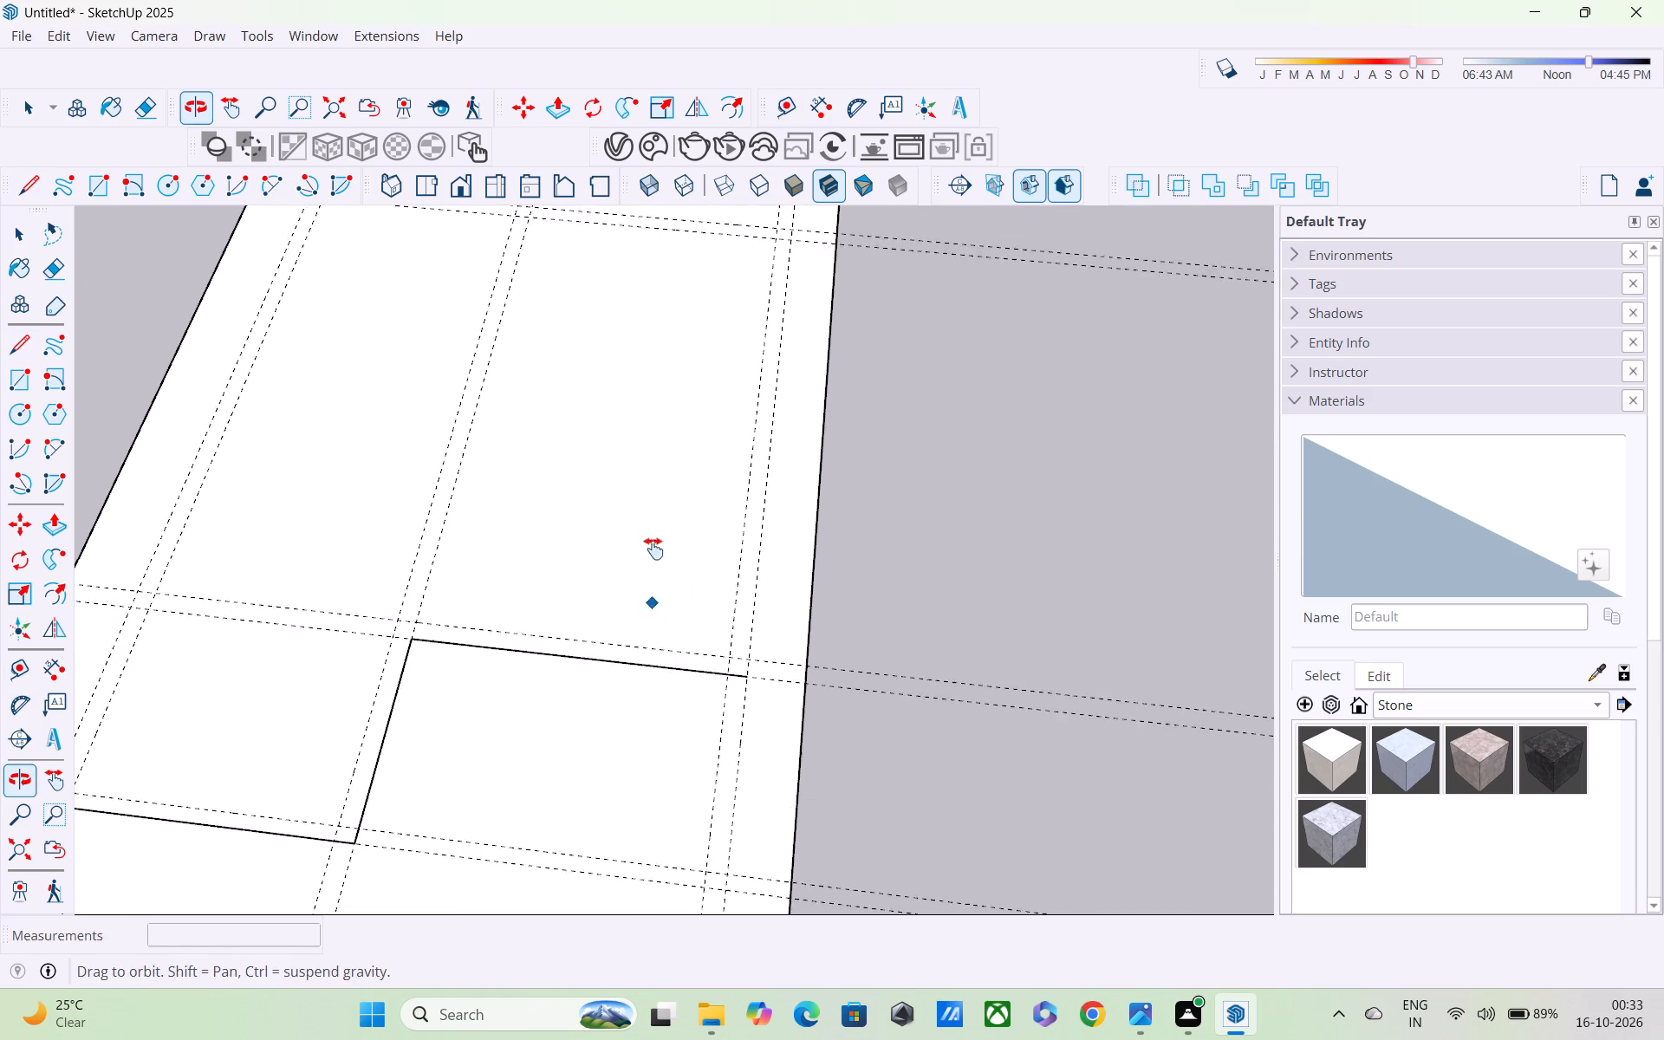
pyautogui.keyDown('shift'); pyautogui.moveTo(653, 549); pyautogui.dragTo(653, 543, button='middle'); pyautogui.keyUp('shift')
pyautogui.scroll(5, 733, 607)
pyautogui.click(759, 620)
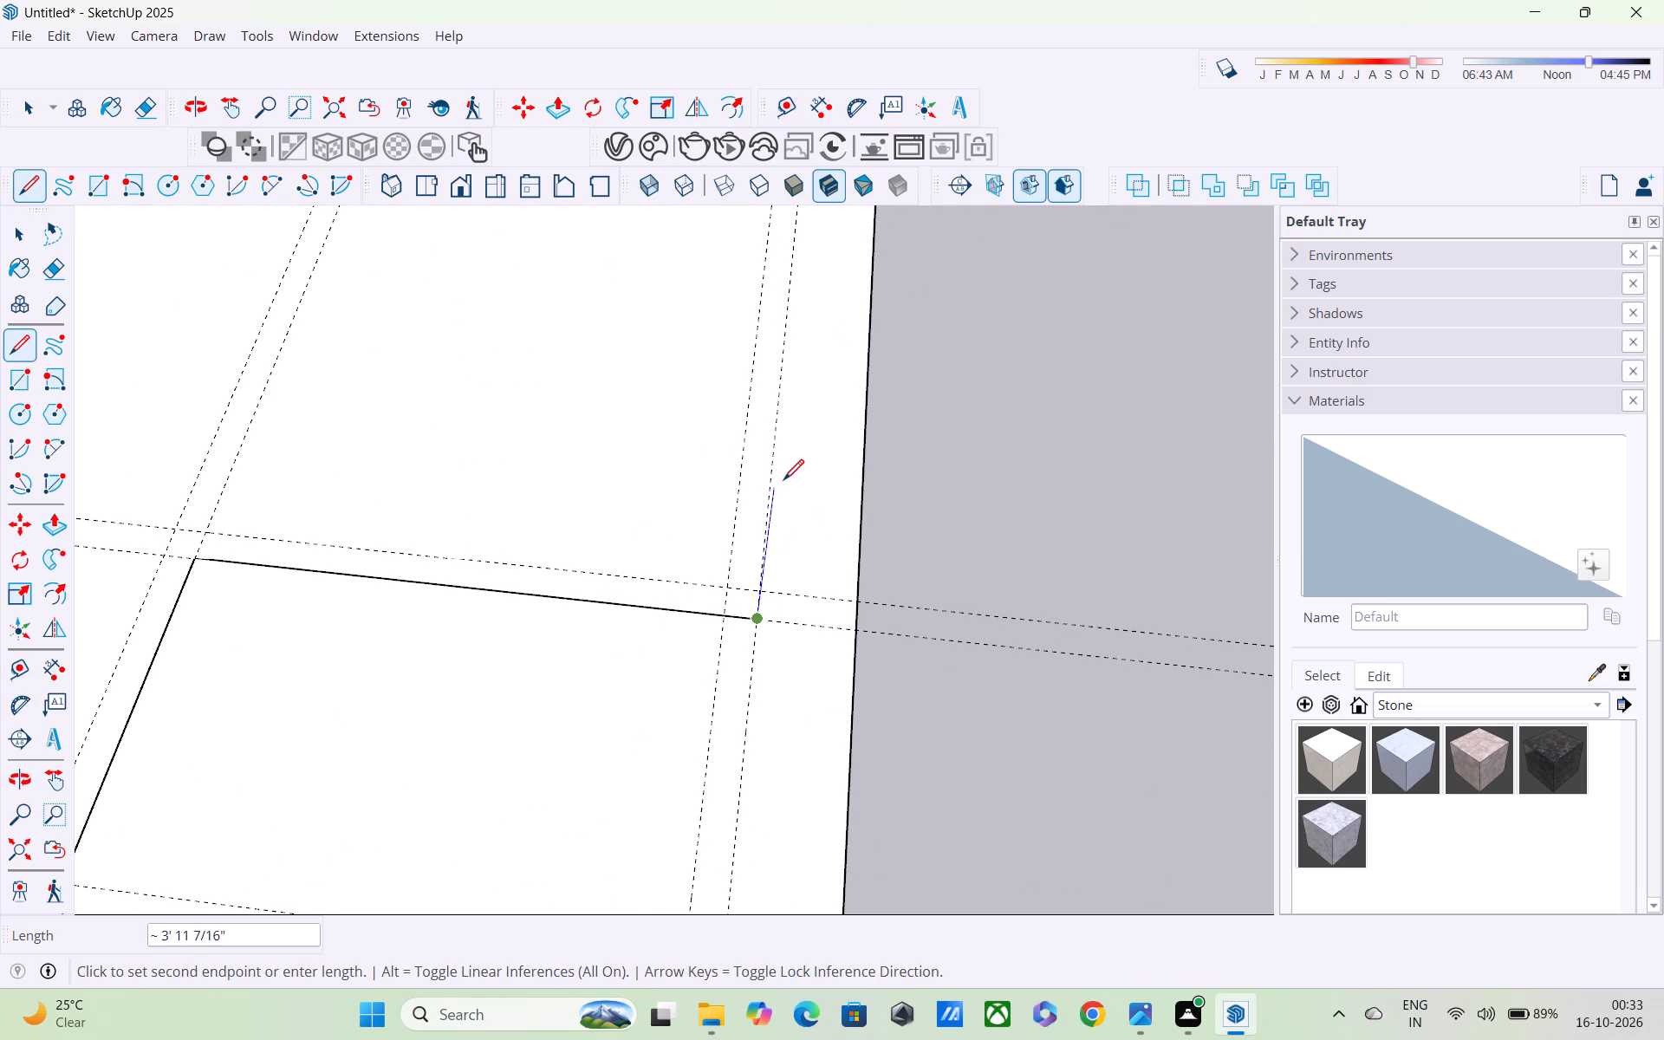
pyautogui.keyDown('shift'); pyautogui.moveTo(783, 480); pyautogui.dragTo(745, 820, button='middle'); pyautogui.keyUp('shift')
pyautogui.scroll(-4, 764, 572)
pyautogui.scroll(4, 784, 374)
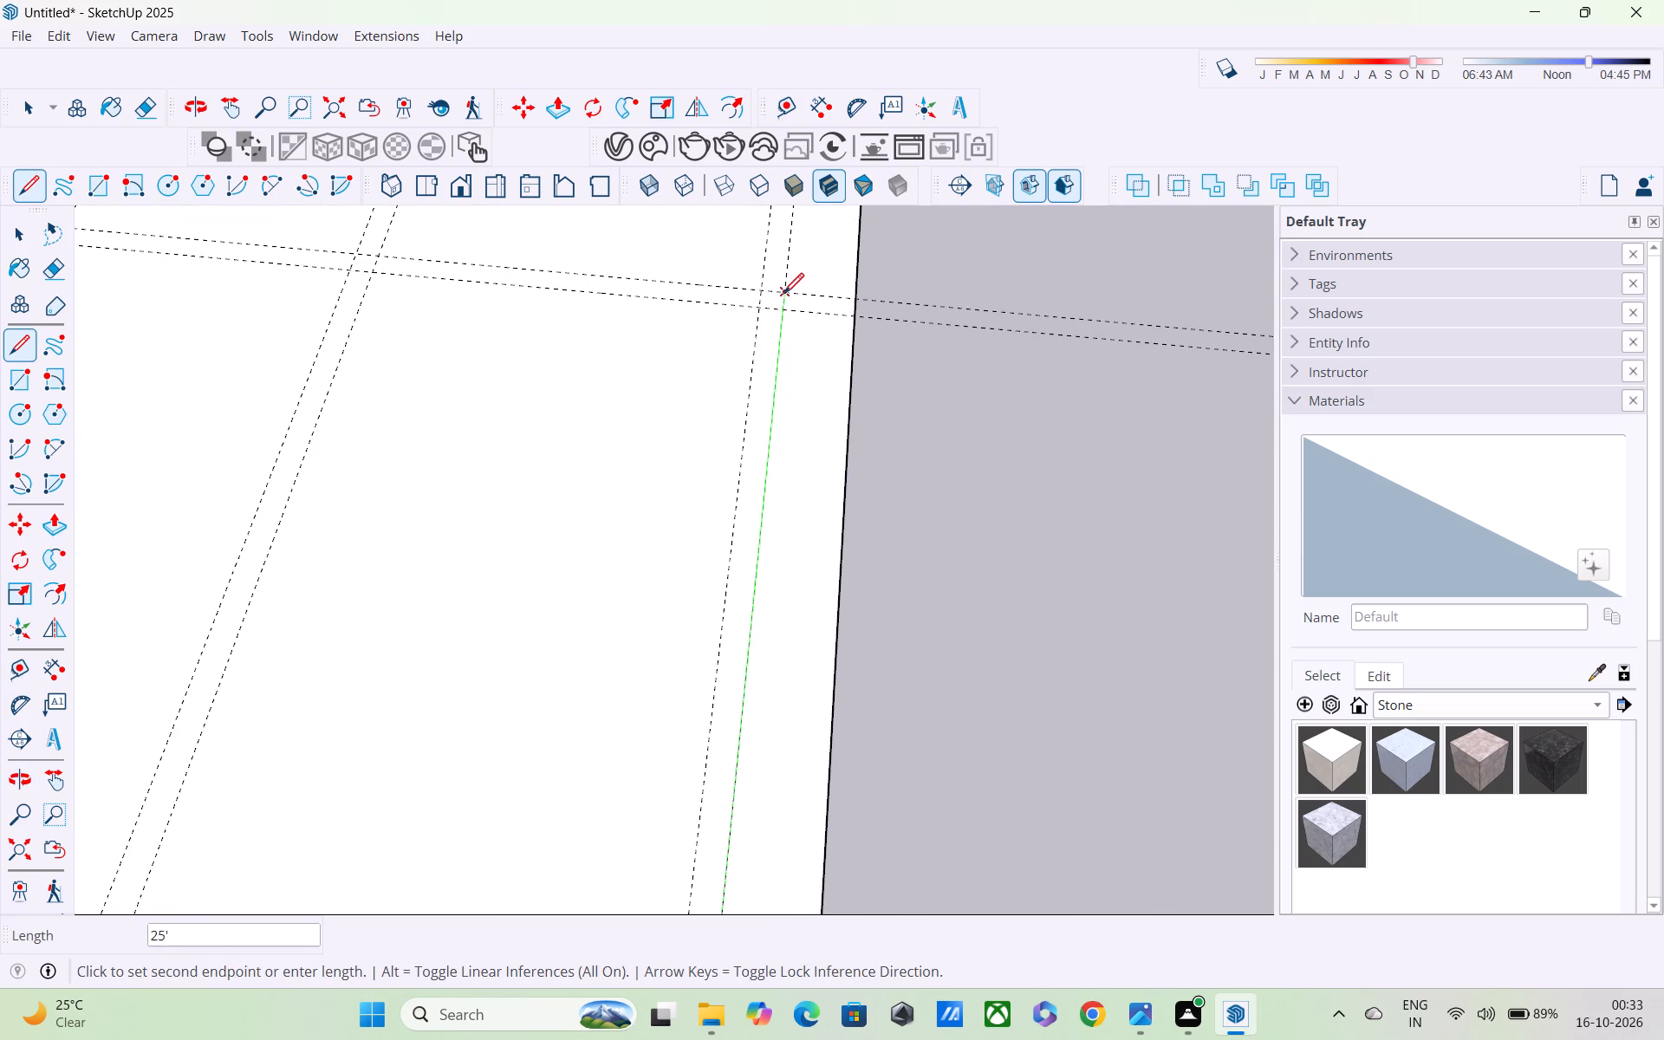
pyautogui.click(783, 296)
# Continue the outer outline 24' 9" along the far 5' guide and 33' 3" back along the opposite outer wall guide to the starting corner.
pyautogui.moveTo(774, 284); pyautogui.dragTo(814, 387, button='middle')
pyautogui.scroll(3, 655, 331)
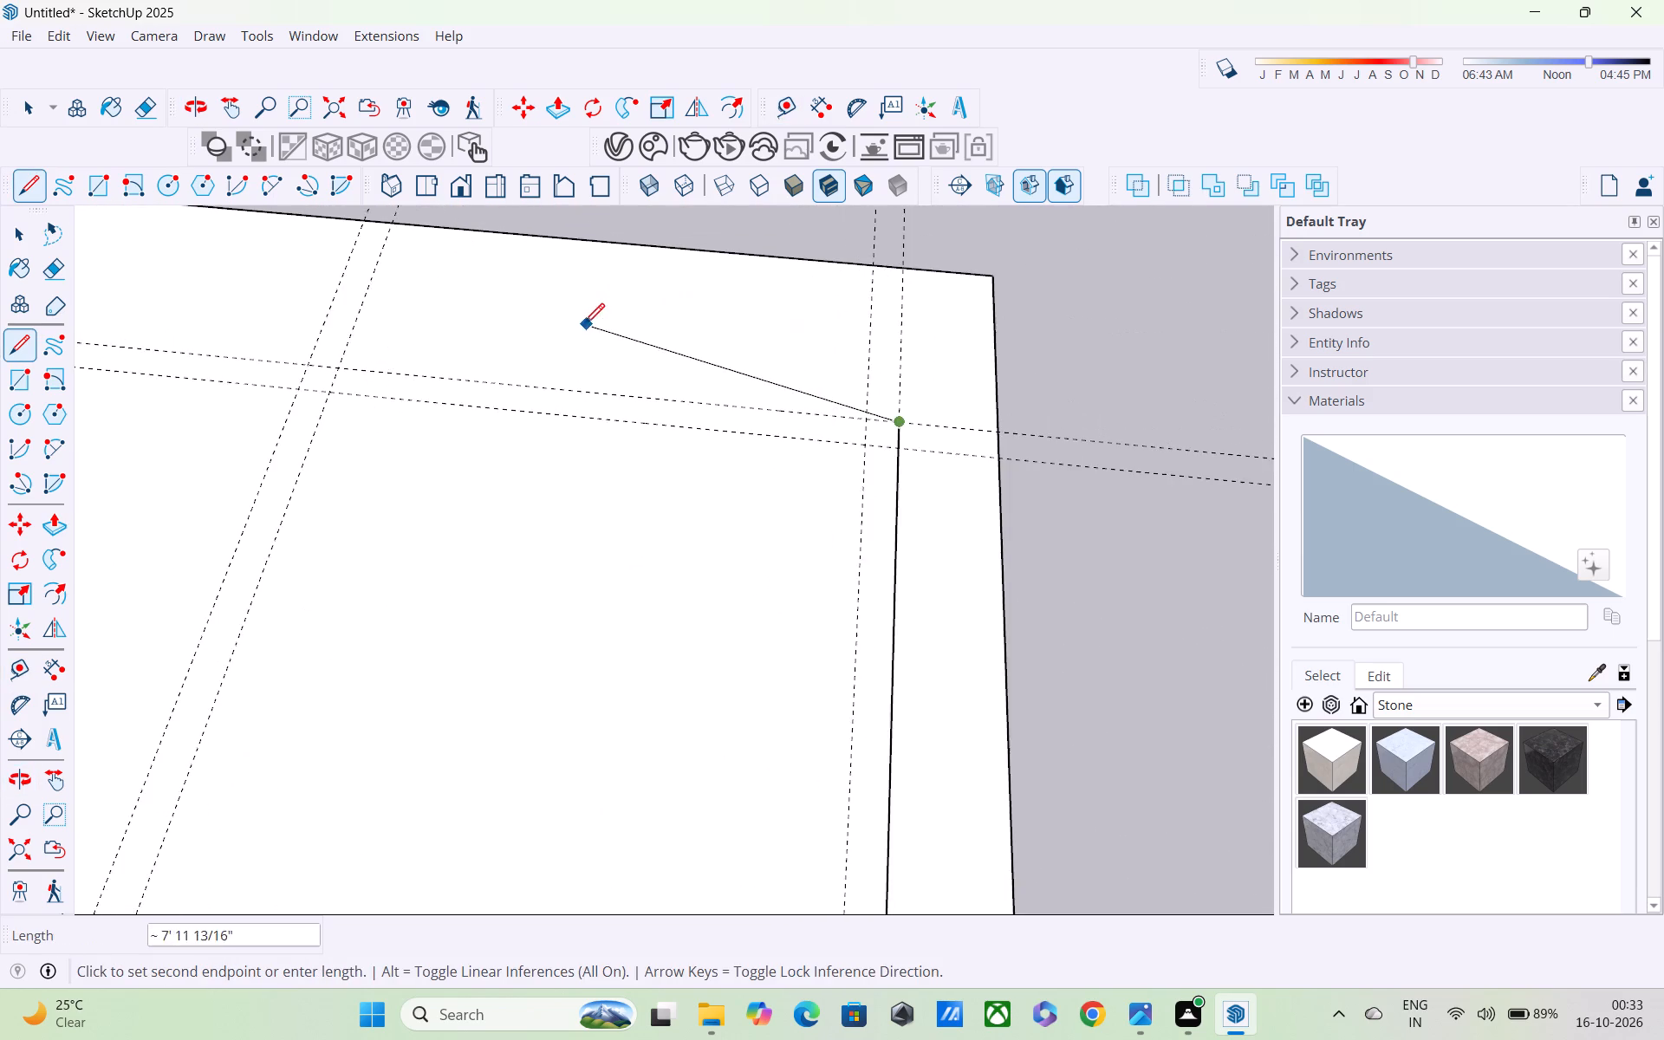
pyautogui.keyDown('shift'); pyautogui.moveTo(589, 336); pyautogui.dragTo(1056, 389, button='middle'); pyautogui.keyUp('shift')
pyautogui.click(347, 375)
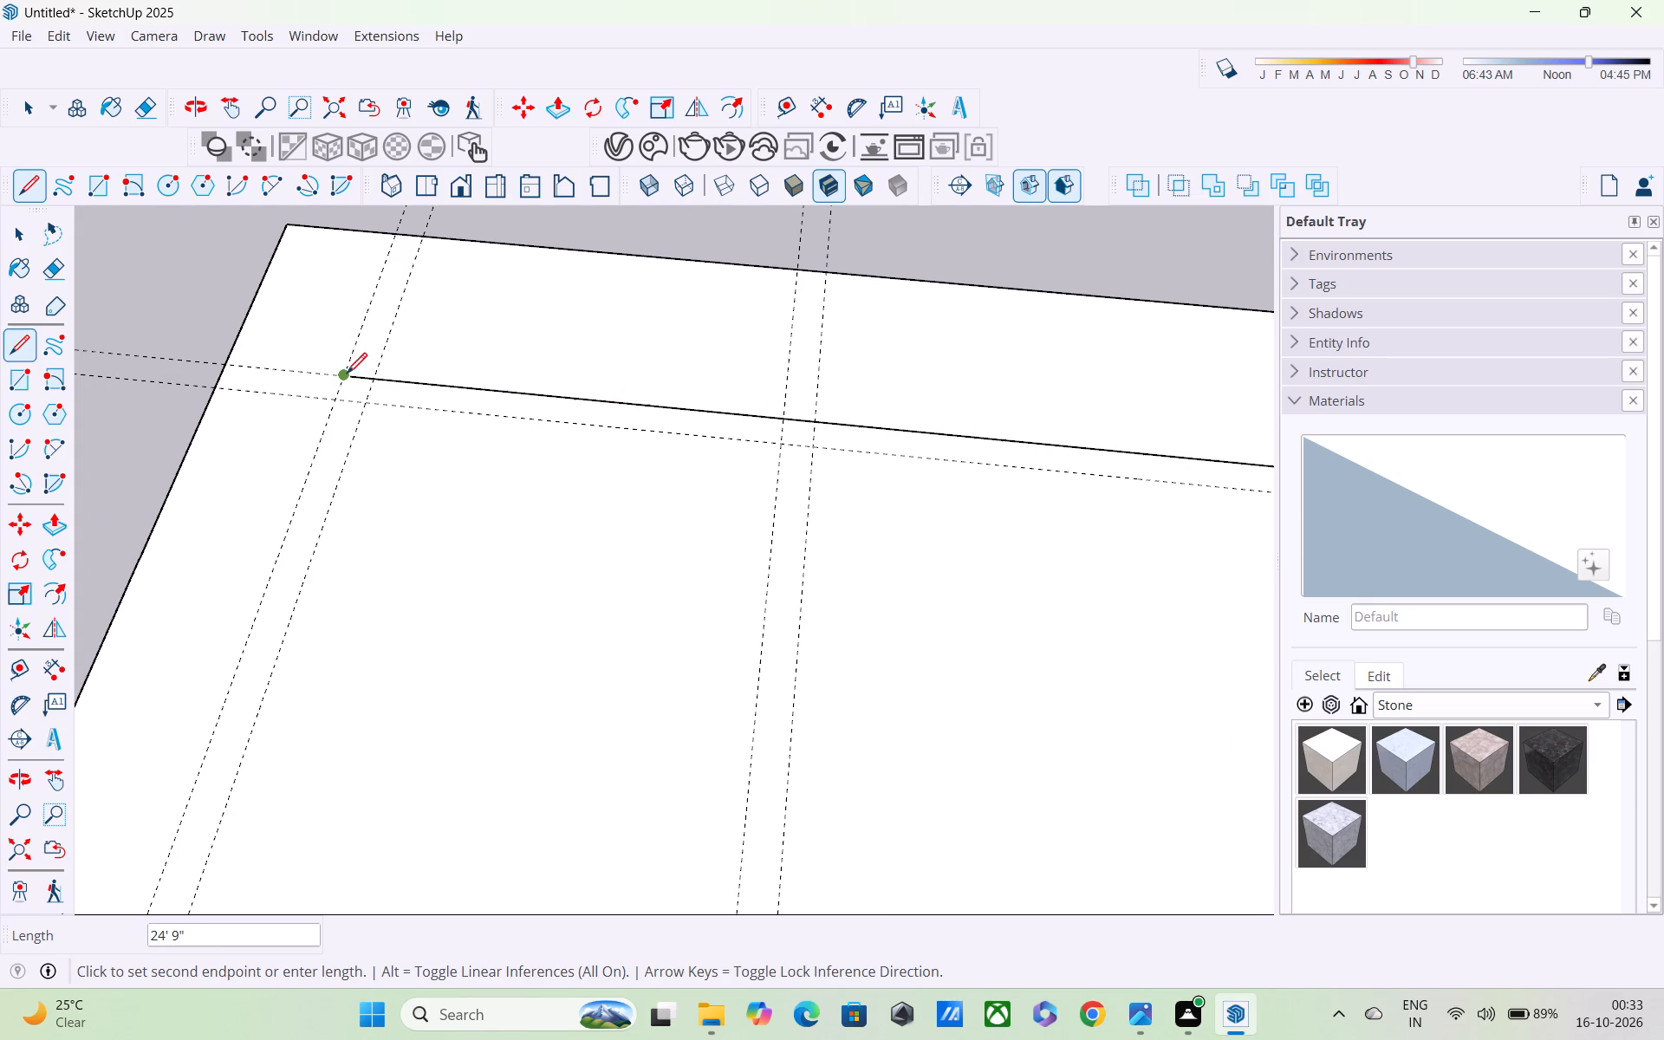
pyautogui.keyDown('shift'); pyautogui.moveTo(319, 423); pyautogui.dragTo(530, 186, button='middle'); pyautogui.keyUp('shift')
pyautogui.scroll(1, 530, 186)
pyautogui.scroll(-5, 530, 204)
pyautogui.keyDown('shift'); pyautogui.moveTo(475, 439); pyautogui.dragTo(558, 292, button='middle'); pyautogui.keyUp('shift')
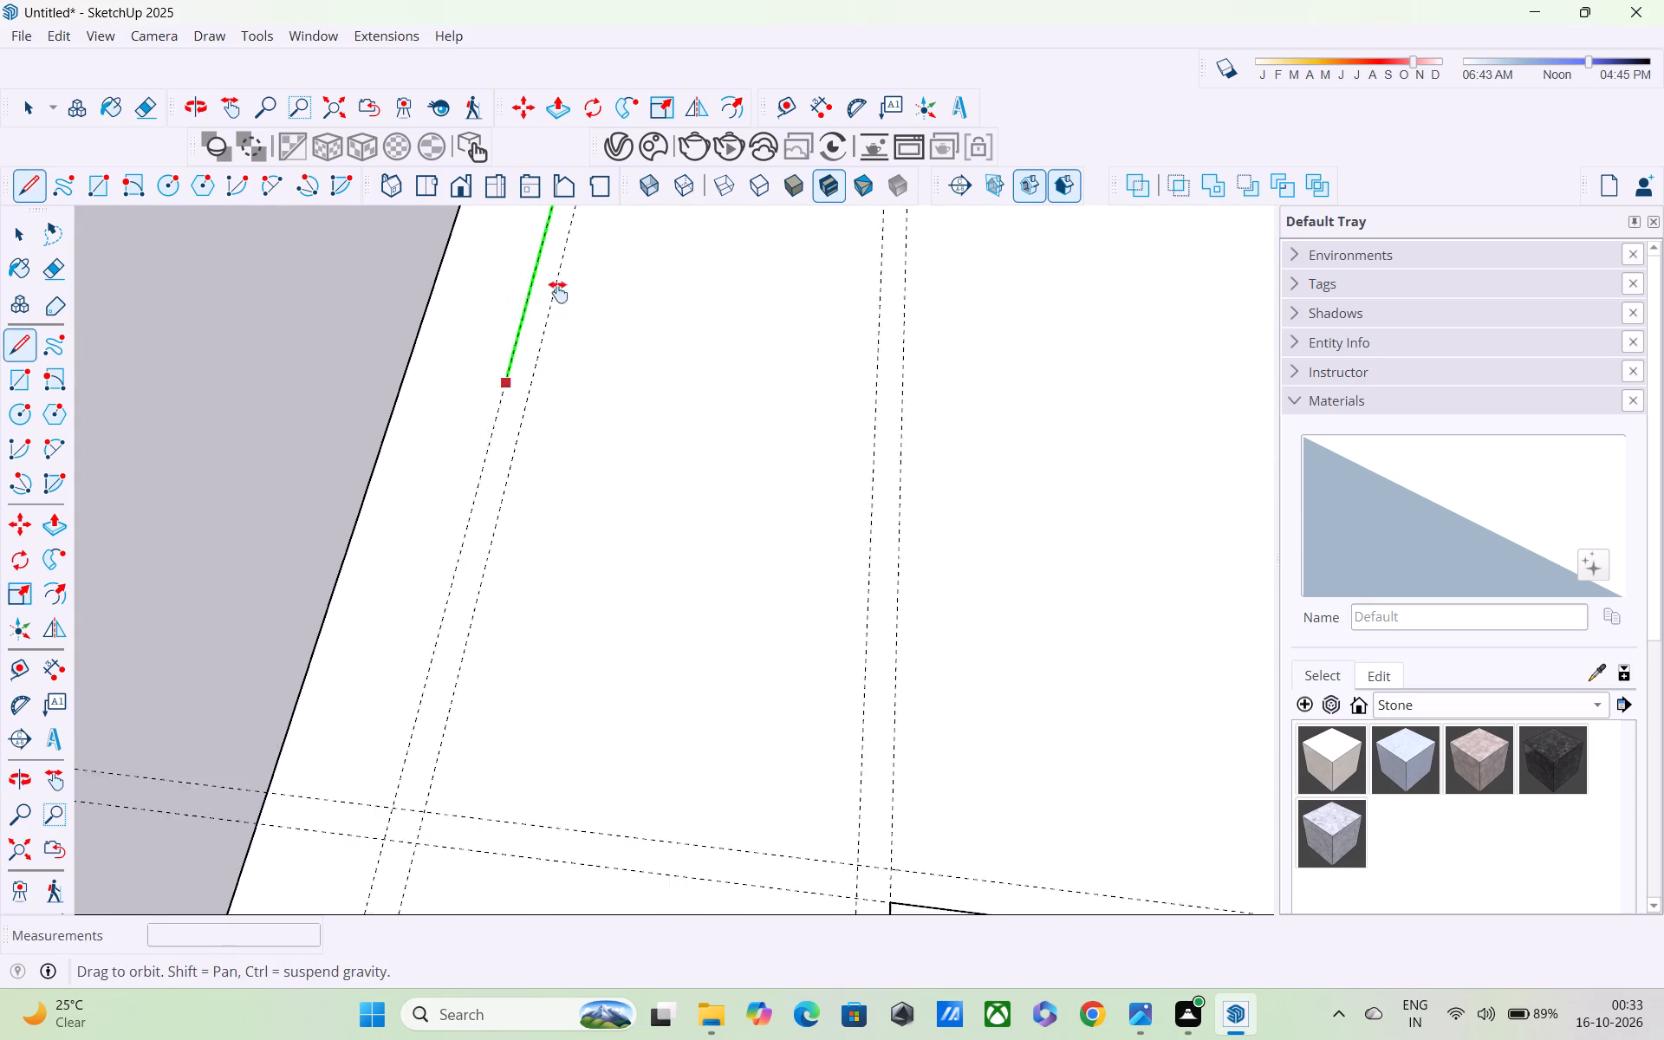
pyautogui.keyDown('shift'); pyautogui.moveTo(558, 292); pyautogui.dragTo(589, 201, button='middle'); pyautogui.keyUp('shift')
pyautogui.keyDown('shift'); pyautogui.scroll(-1, 589, 201); pyautogui.keyUp('shift')
pyautogui.keyDown('shift'); pyautogui.scroll(1, 589, 201); pyautogui.keyUp('shift')
pyautogui.scroll(-7, 529, 349)
pyautogui.keyDown('shift'); pyautogui.scroll(3, 520, 491); pyautogui.keyUp('shift')
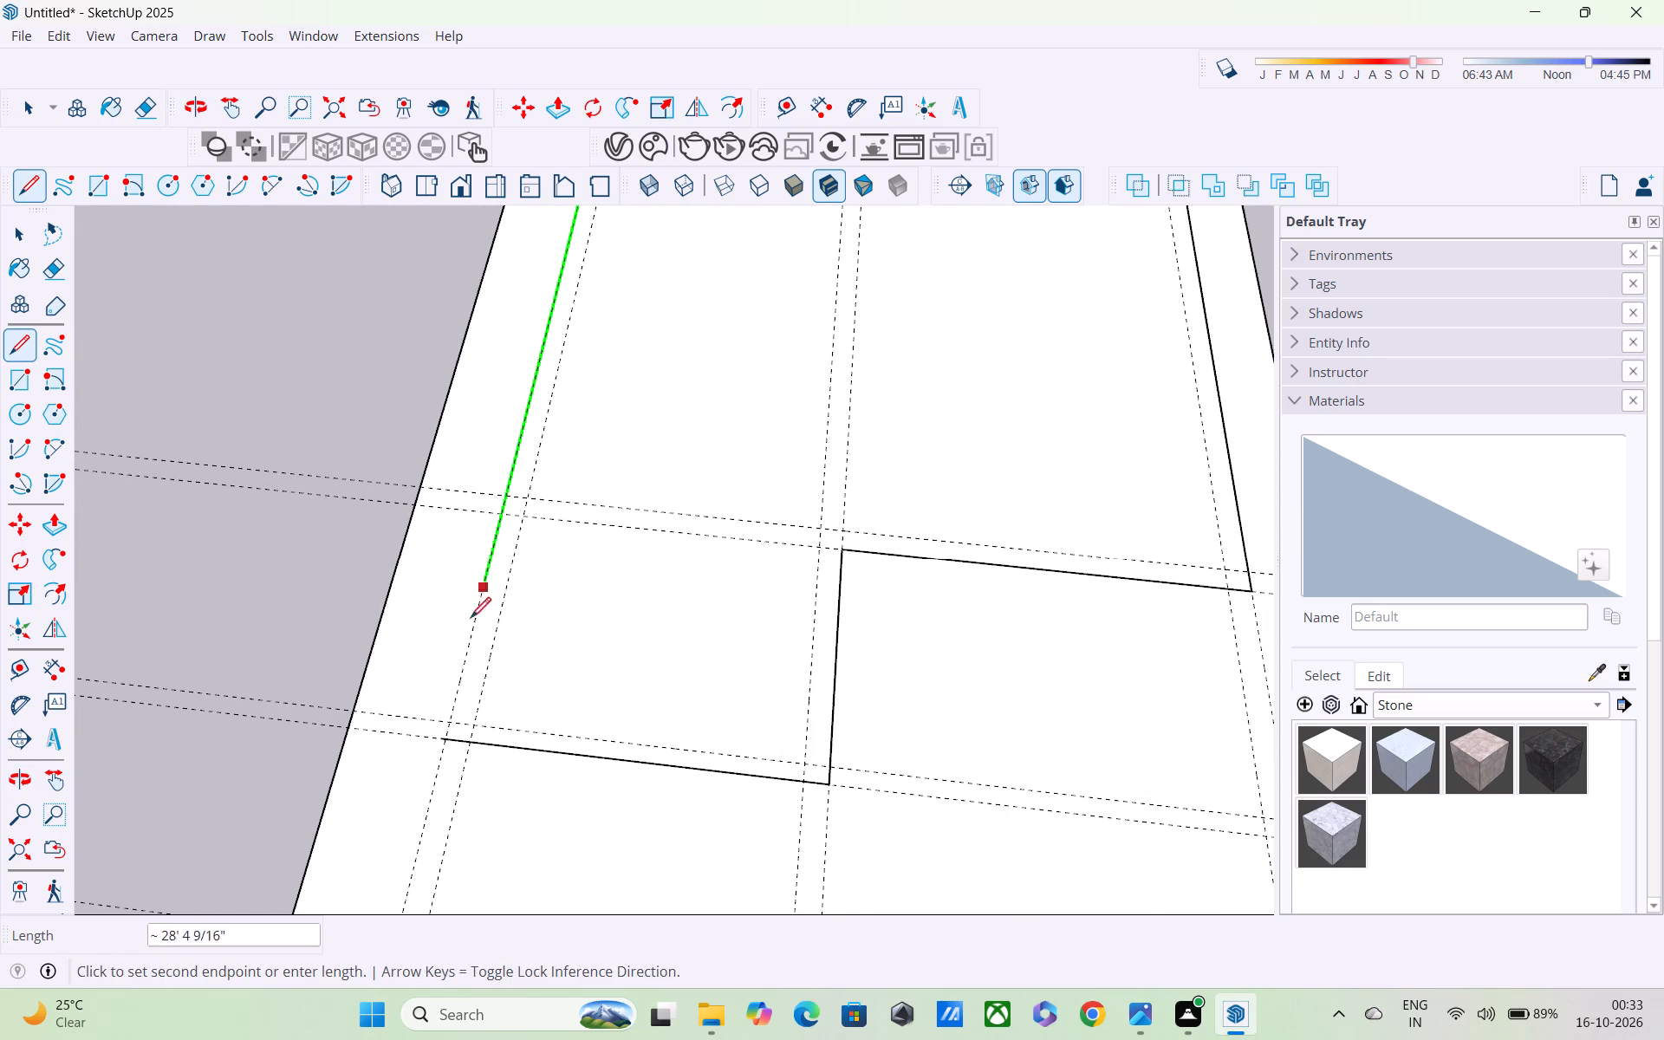
pyautogui.keyDown('shift'); pyautogui.click(440, 740); pyautogui.keyUp('shift')
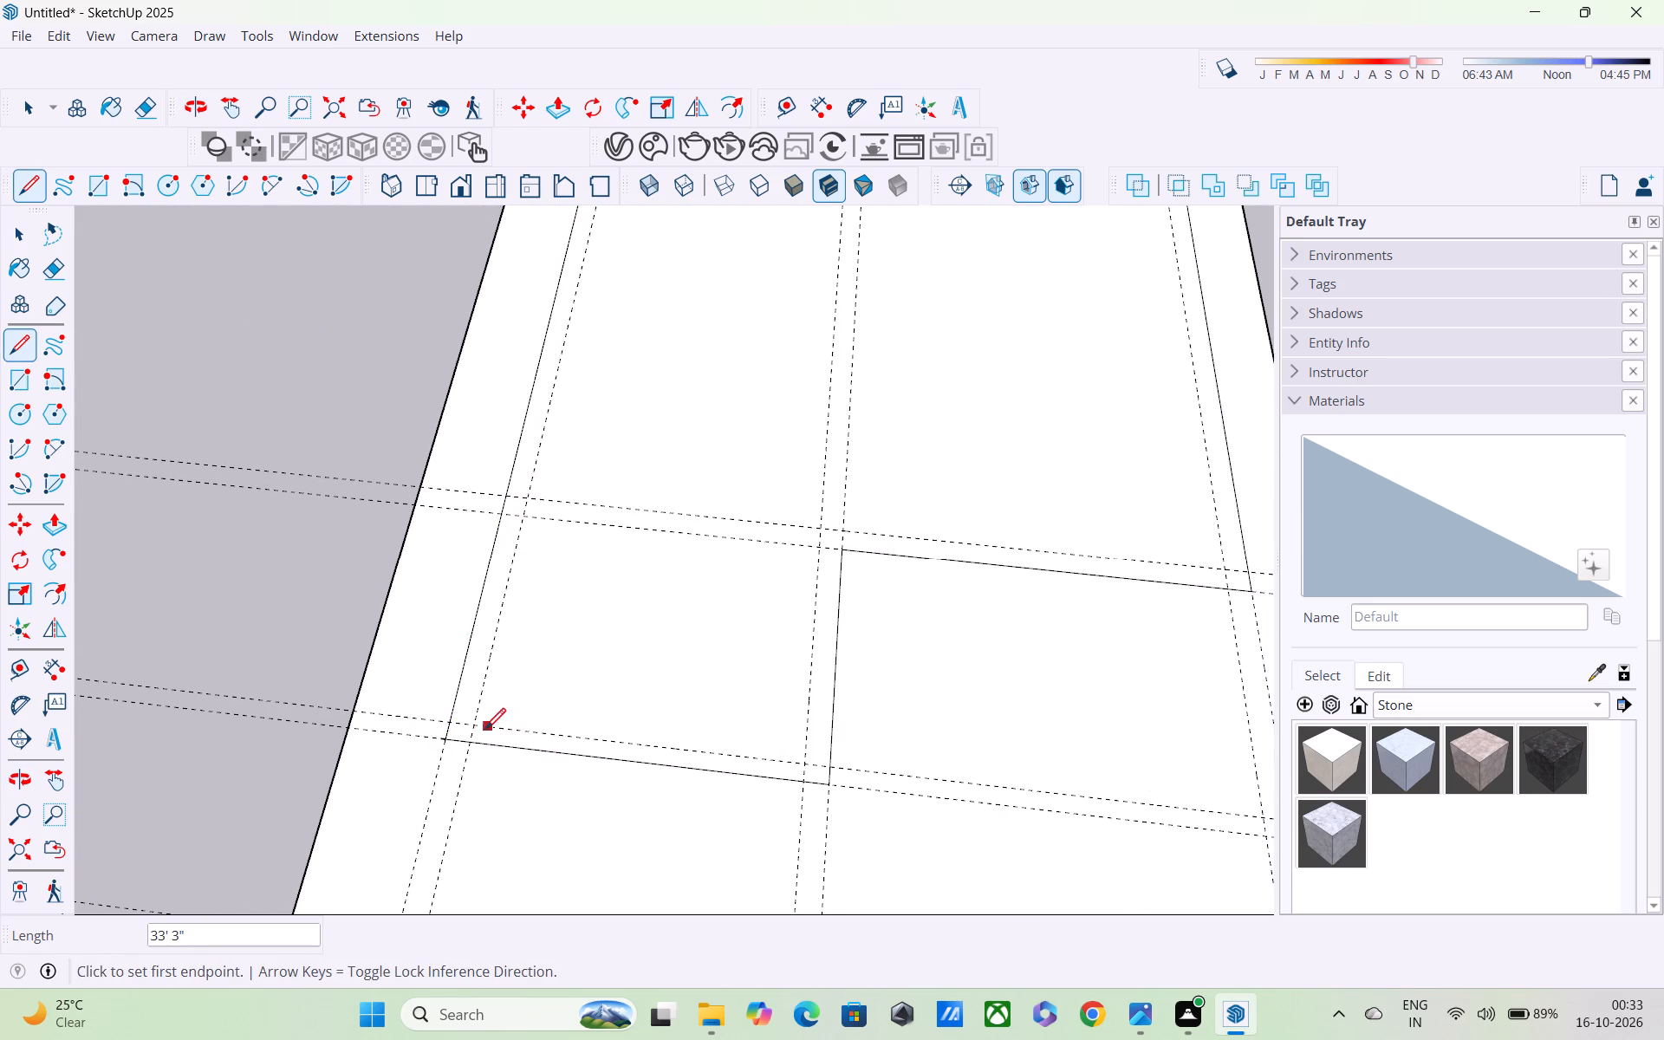
# Draw the inner wall face 10' along the inner cross guide, about 8' 5" along the inner partition guide, and across to the inner wall guide.
pyautogui.scroll(3, 485, 731)
pyautogui.click(467, 727)
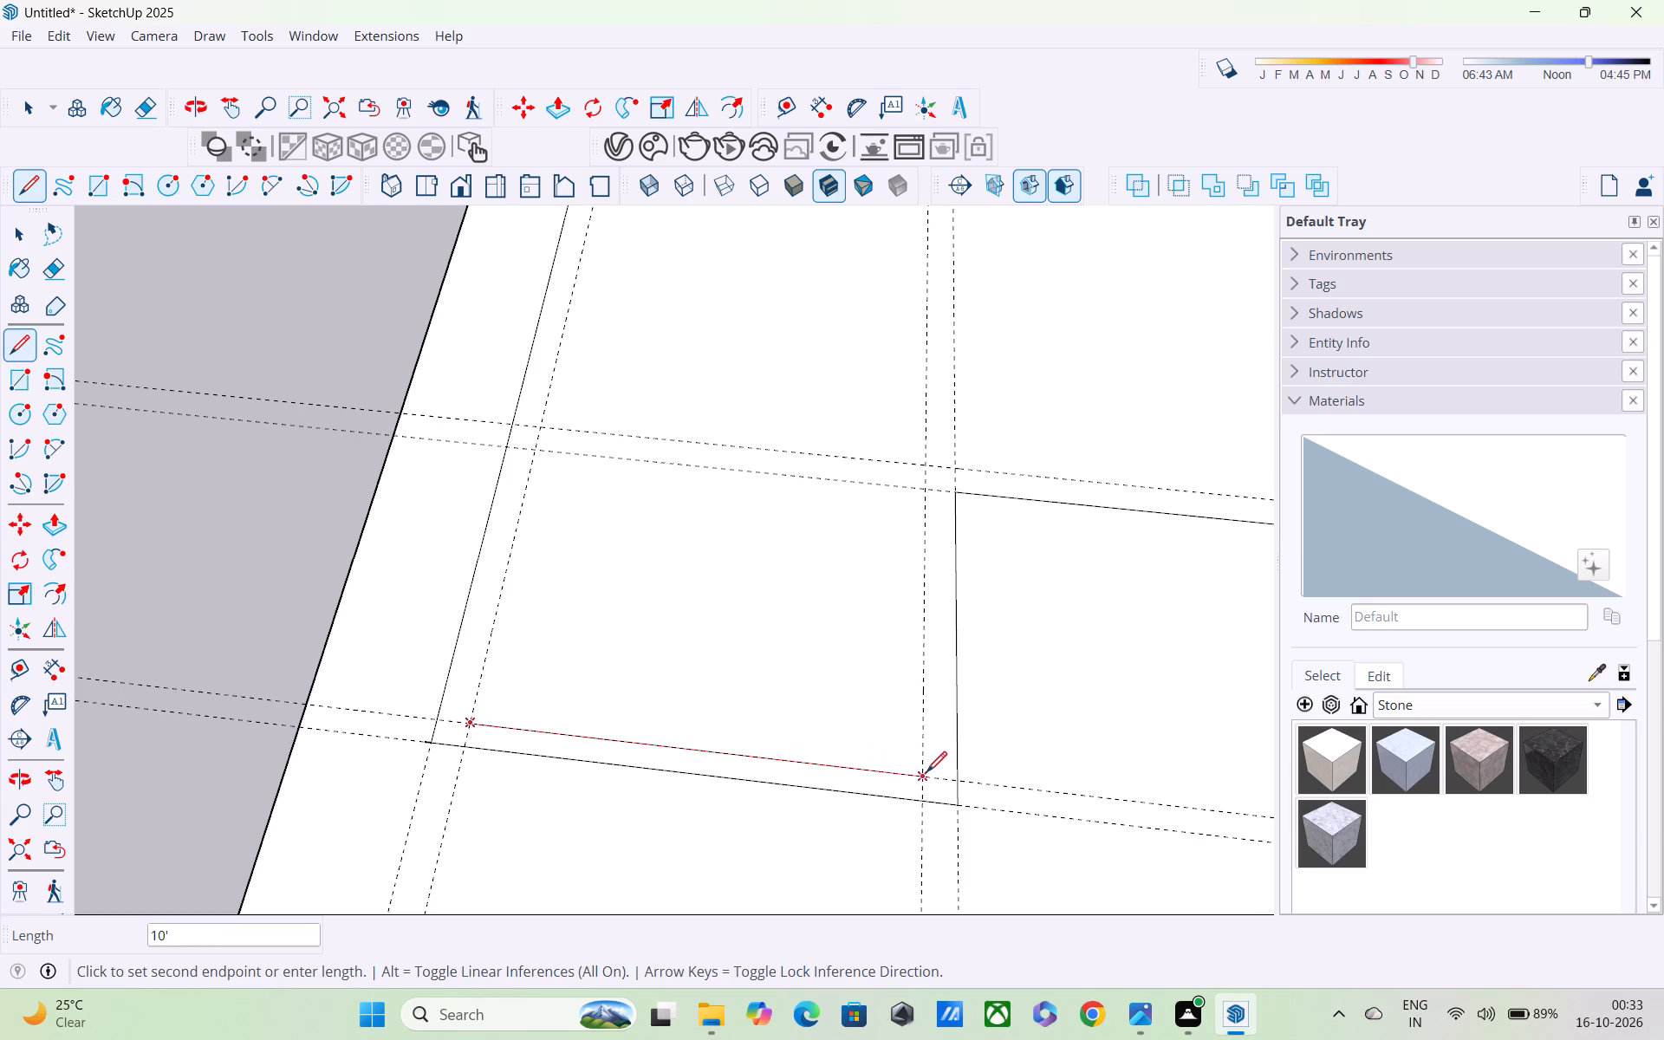
pyautogui.click(926, 774)
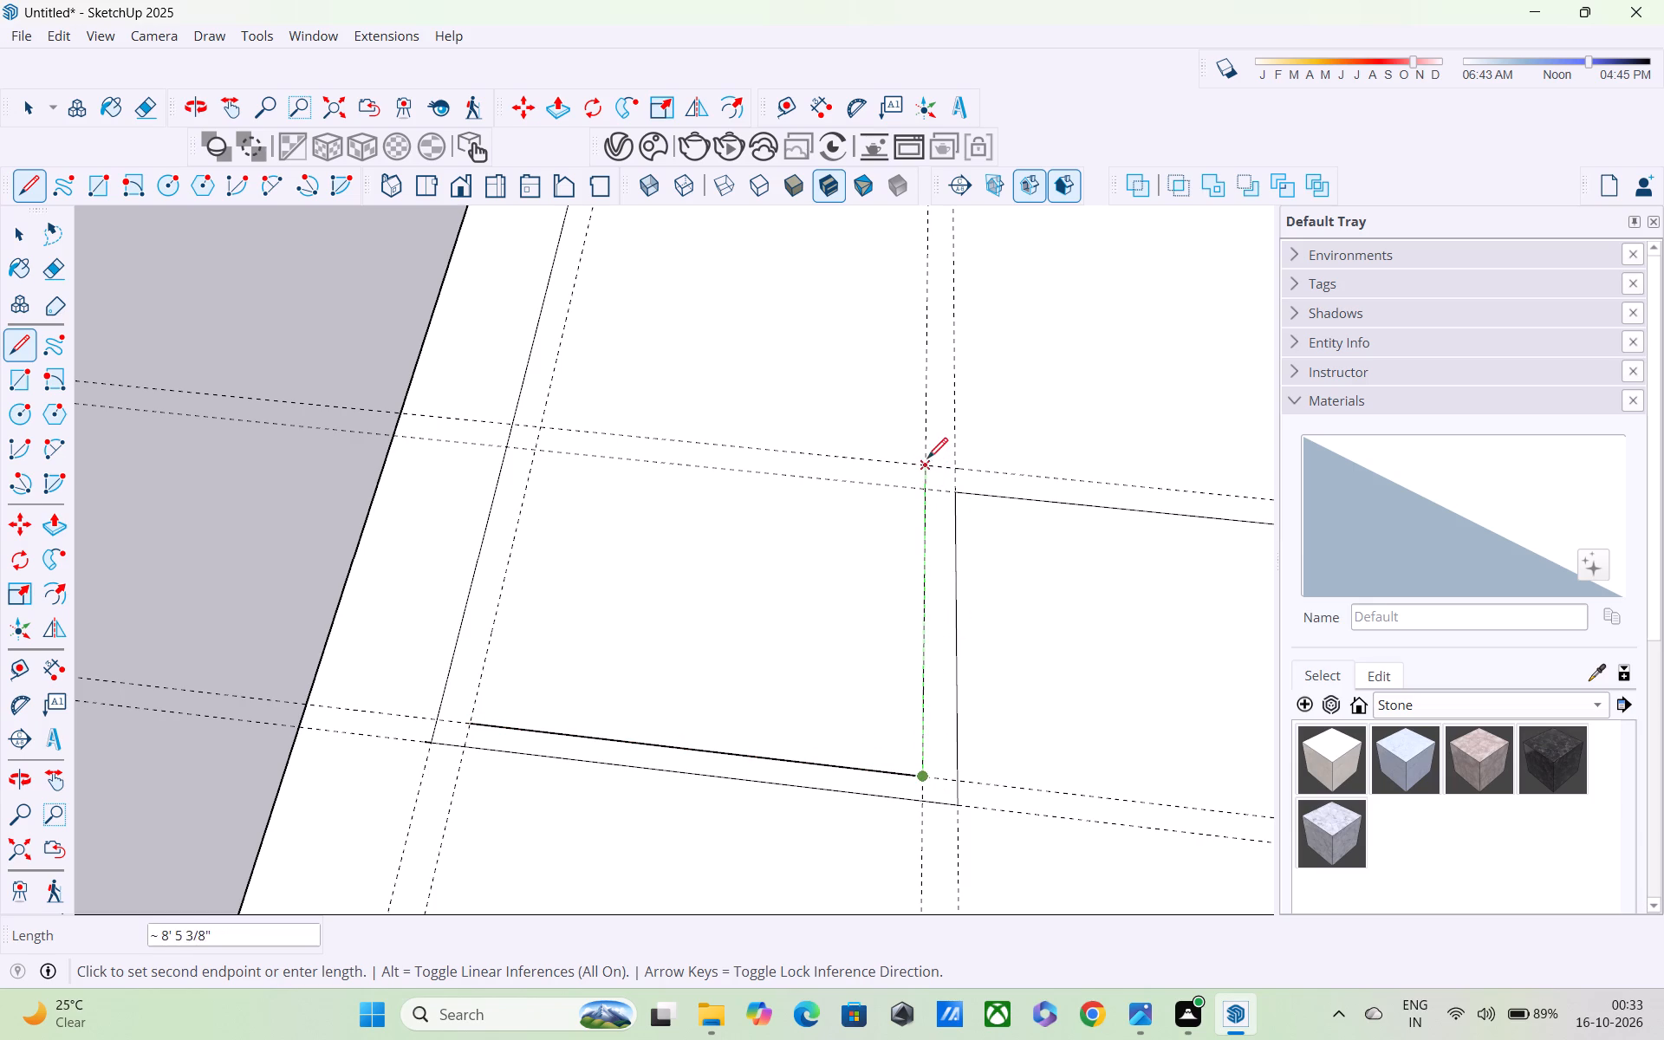
pyautogui.click(926, 465)
pyautogui.moveTo(1090, 480); pyautogui.dragTo(809, 480, button='middle')
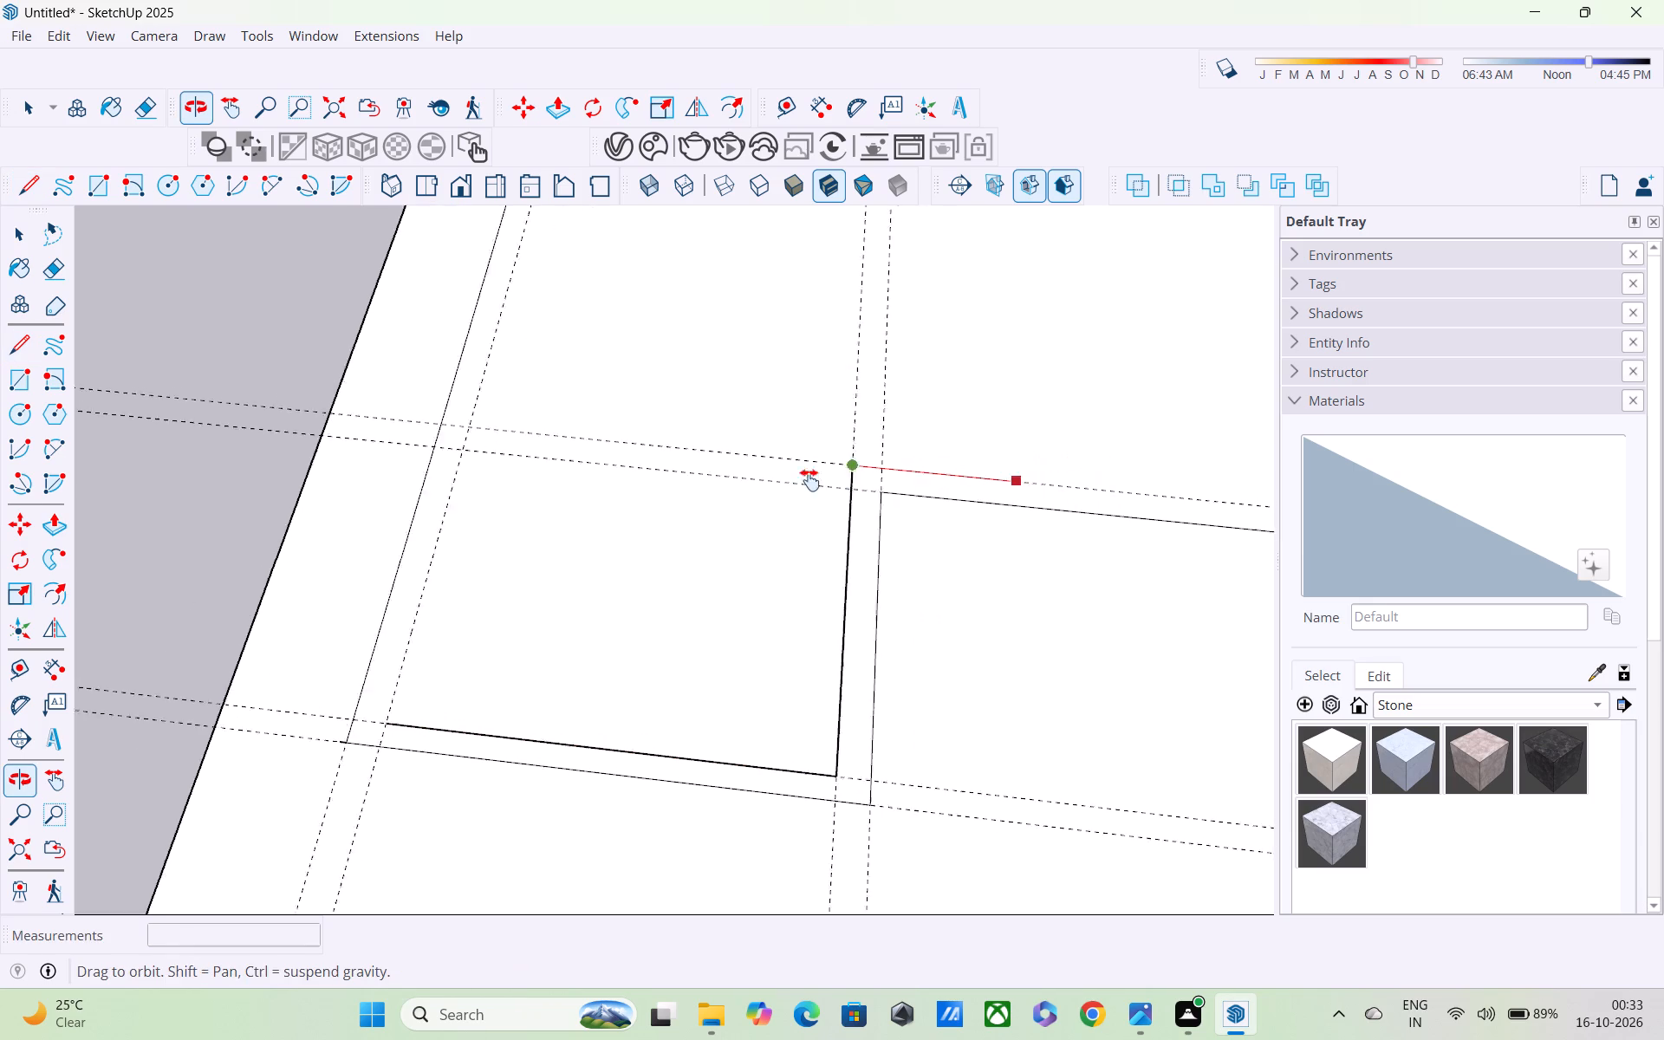
pyautogui.moveTo(809, 480); pyautogui.dragTo(499, 462, button='middle')
pyautogui.scroll(-3, 589, 491)
pyautogui.click(803, 494)
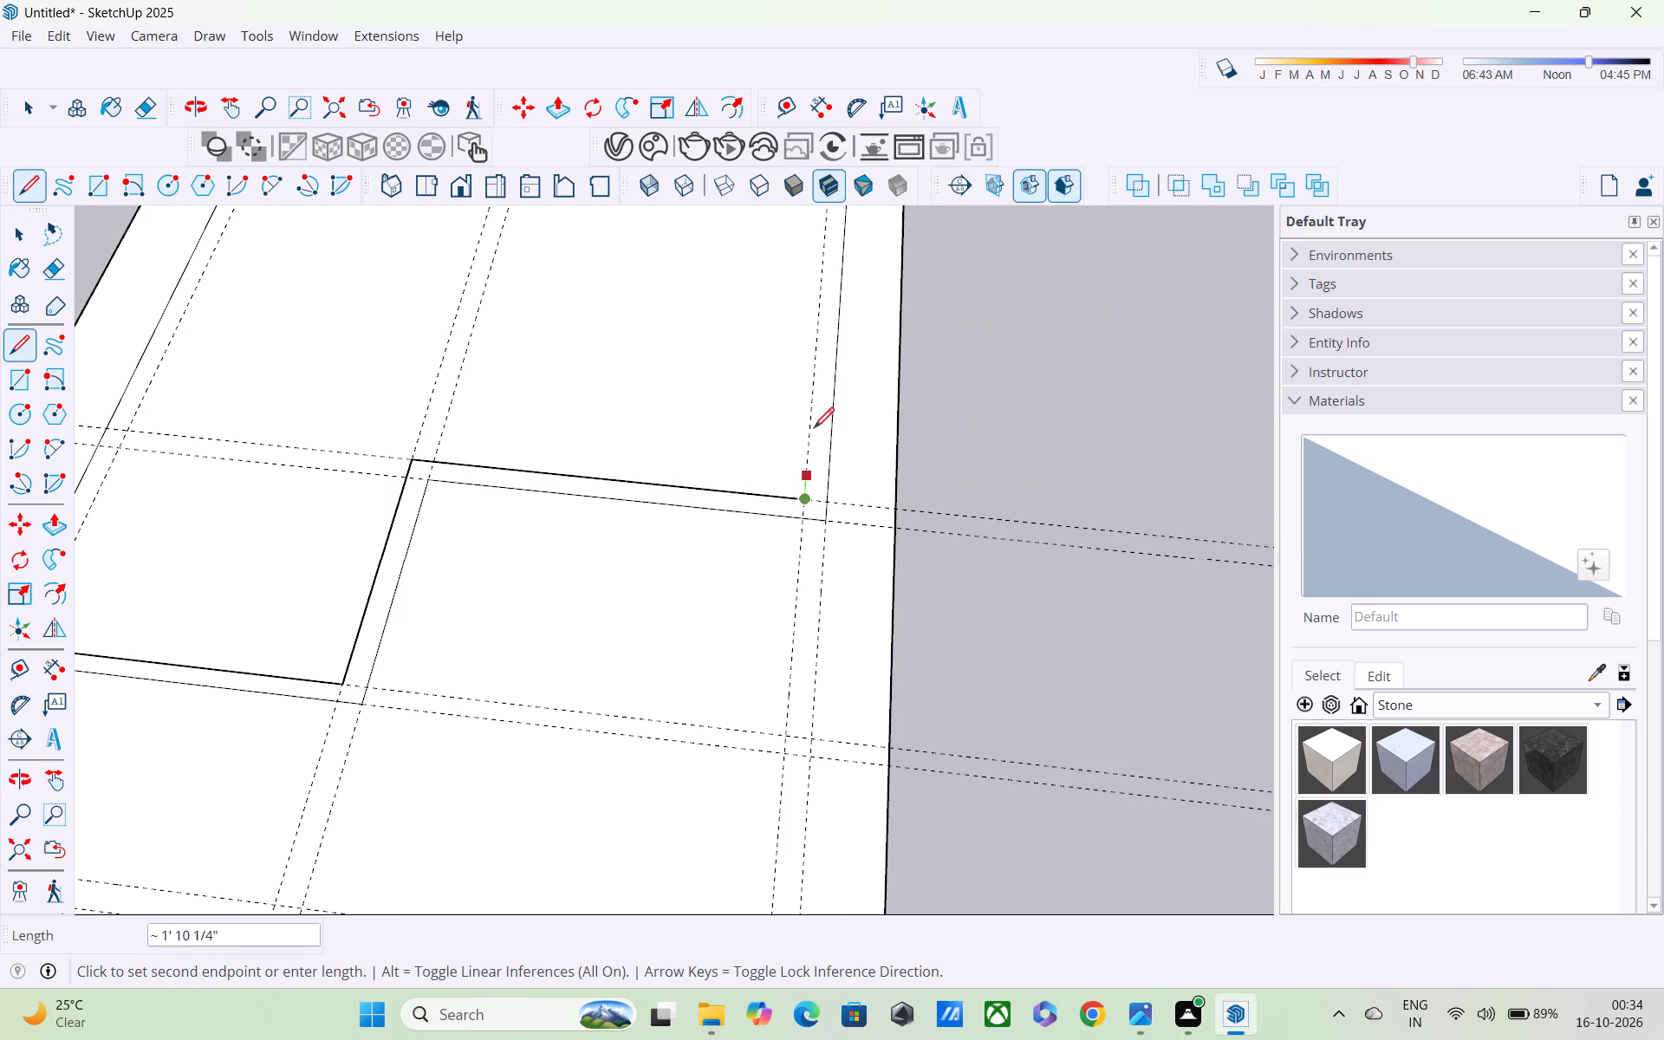
# Close the inner outline with lines 23' 6" along the inner wall guide, 23' 3" across the far end, and about 31' 11" back.
pyautogui.moveTo(820, 406); pyautogui.dragTo(821, 714, button='middle')
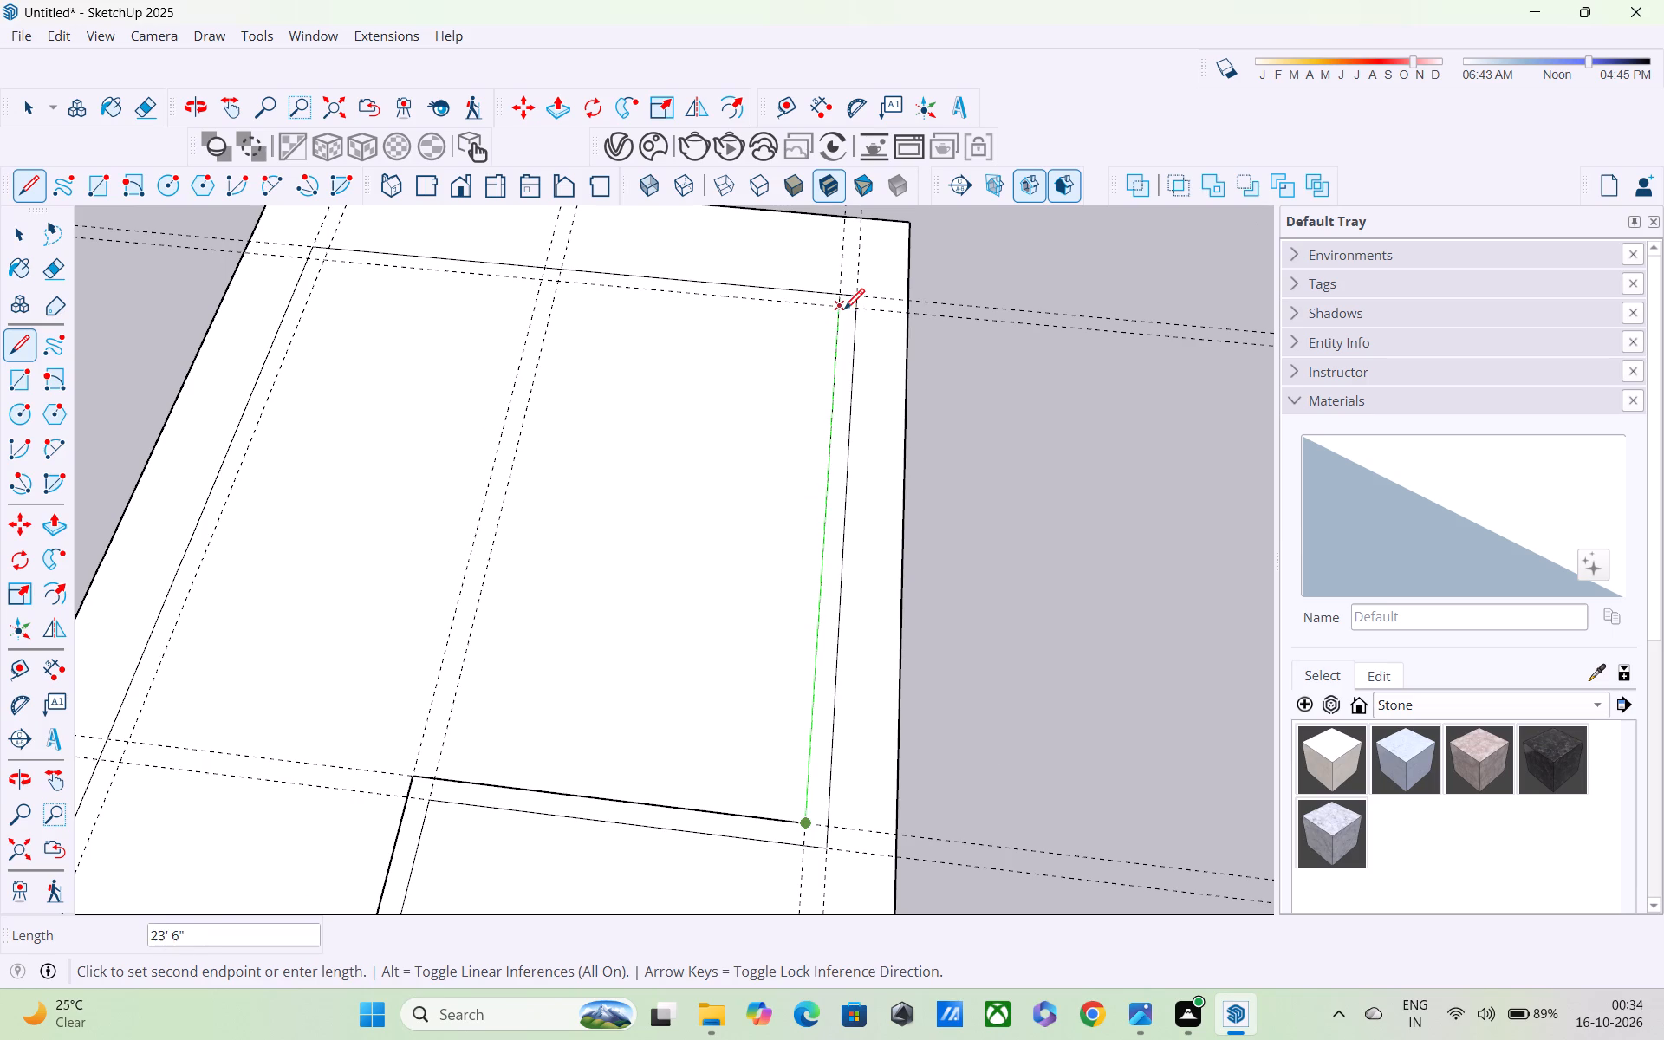
pyautogui.click(844, 311)
pyautogui.click(316, 263)
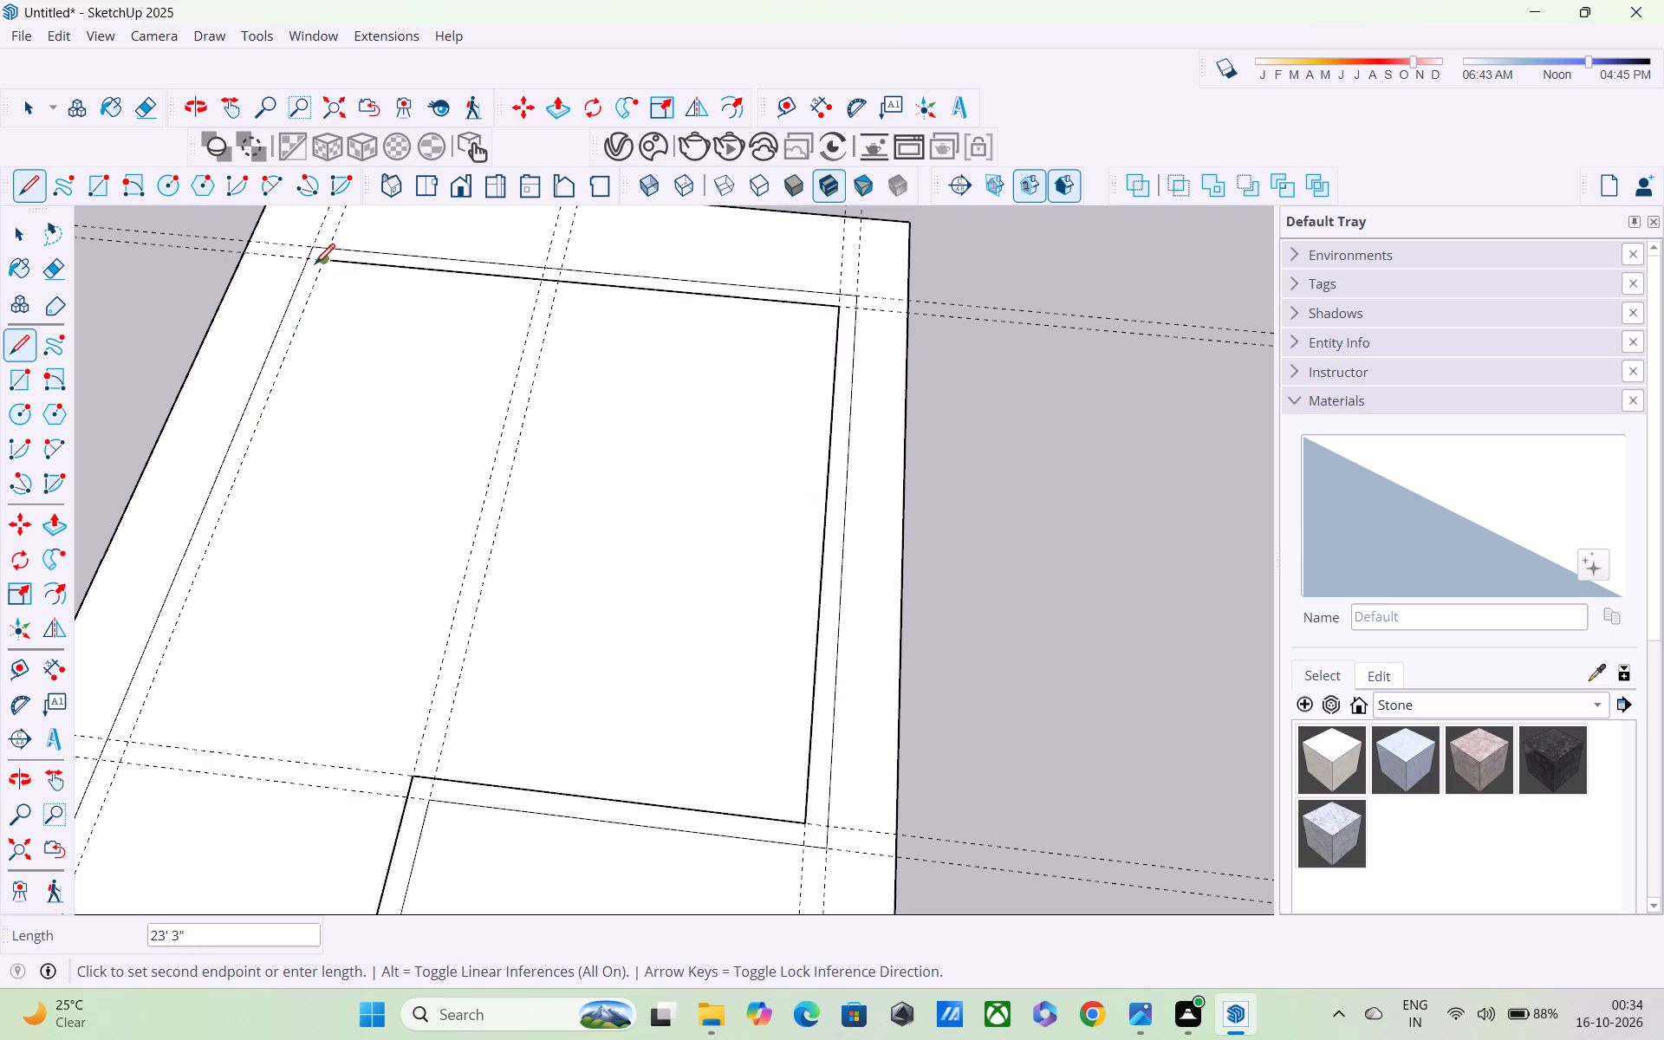
pyautogui.keyDown('shift'); pyautogui.moveTo(262, 414); pyautogui.dragTo(634, 174, button='middle'); pyautogui.keyUp('shift')
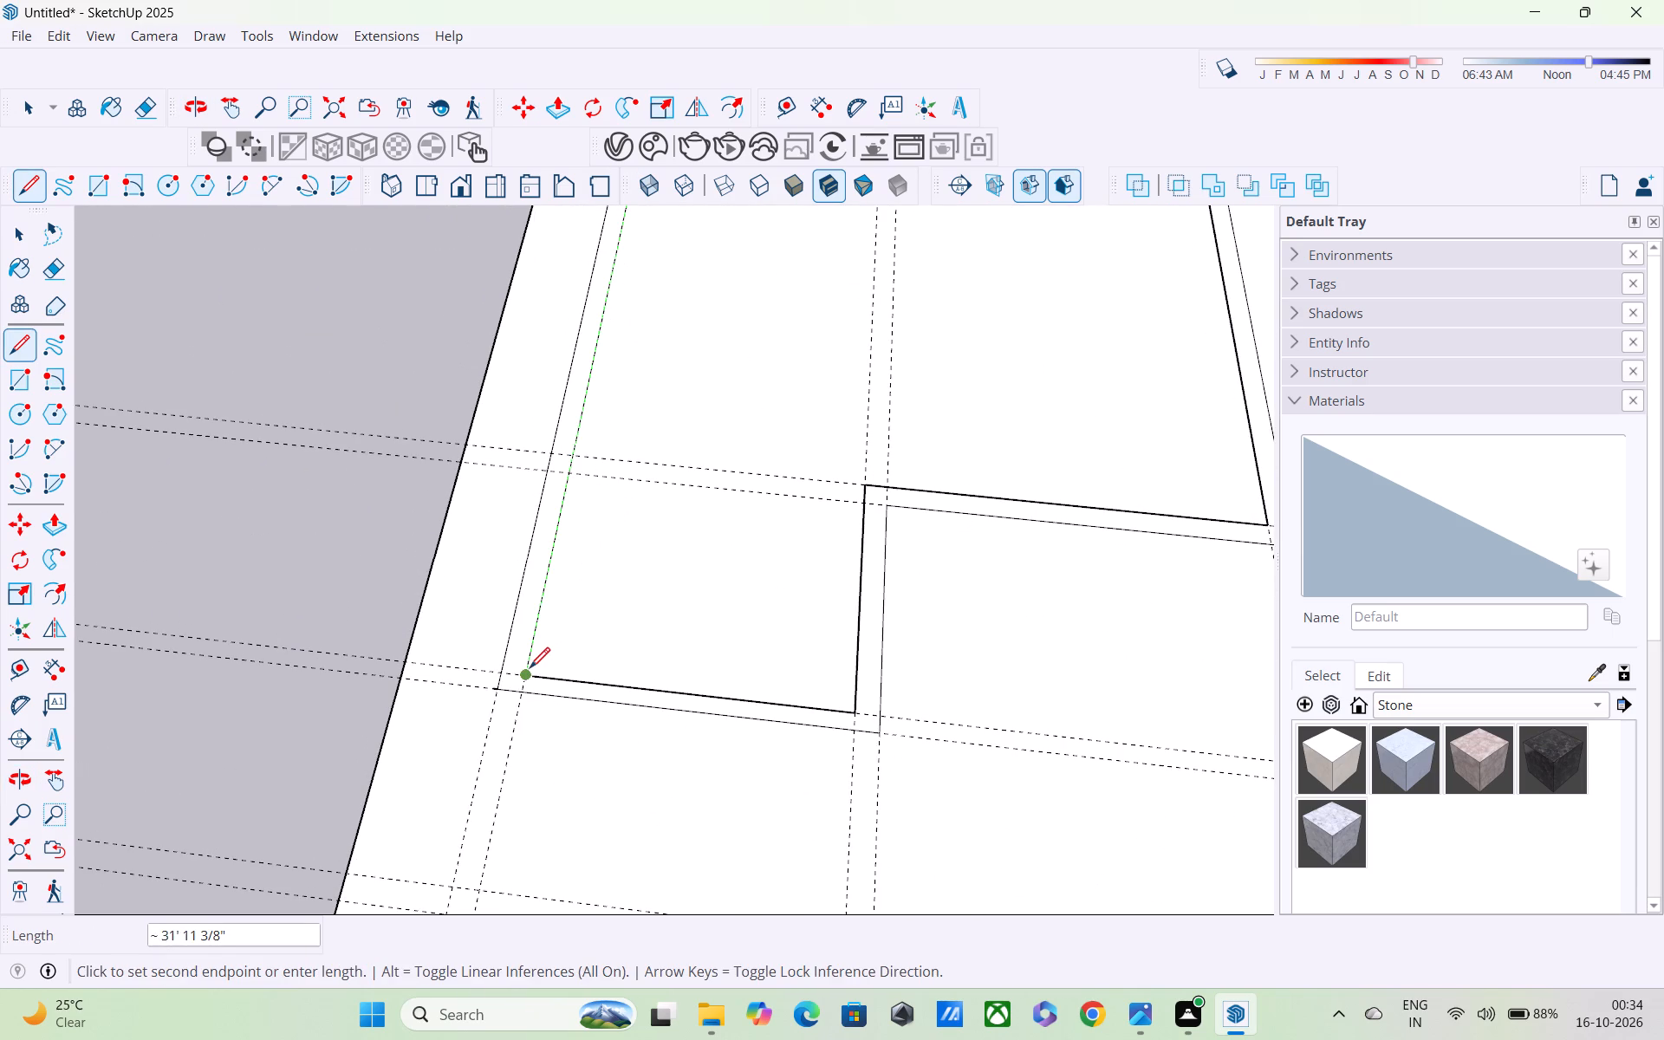
pyautogui.click(530, 670)
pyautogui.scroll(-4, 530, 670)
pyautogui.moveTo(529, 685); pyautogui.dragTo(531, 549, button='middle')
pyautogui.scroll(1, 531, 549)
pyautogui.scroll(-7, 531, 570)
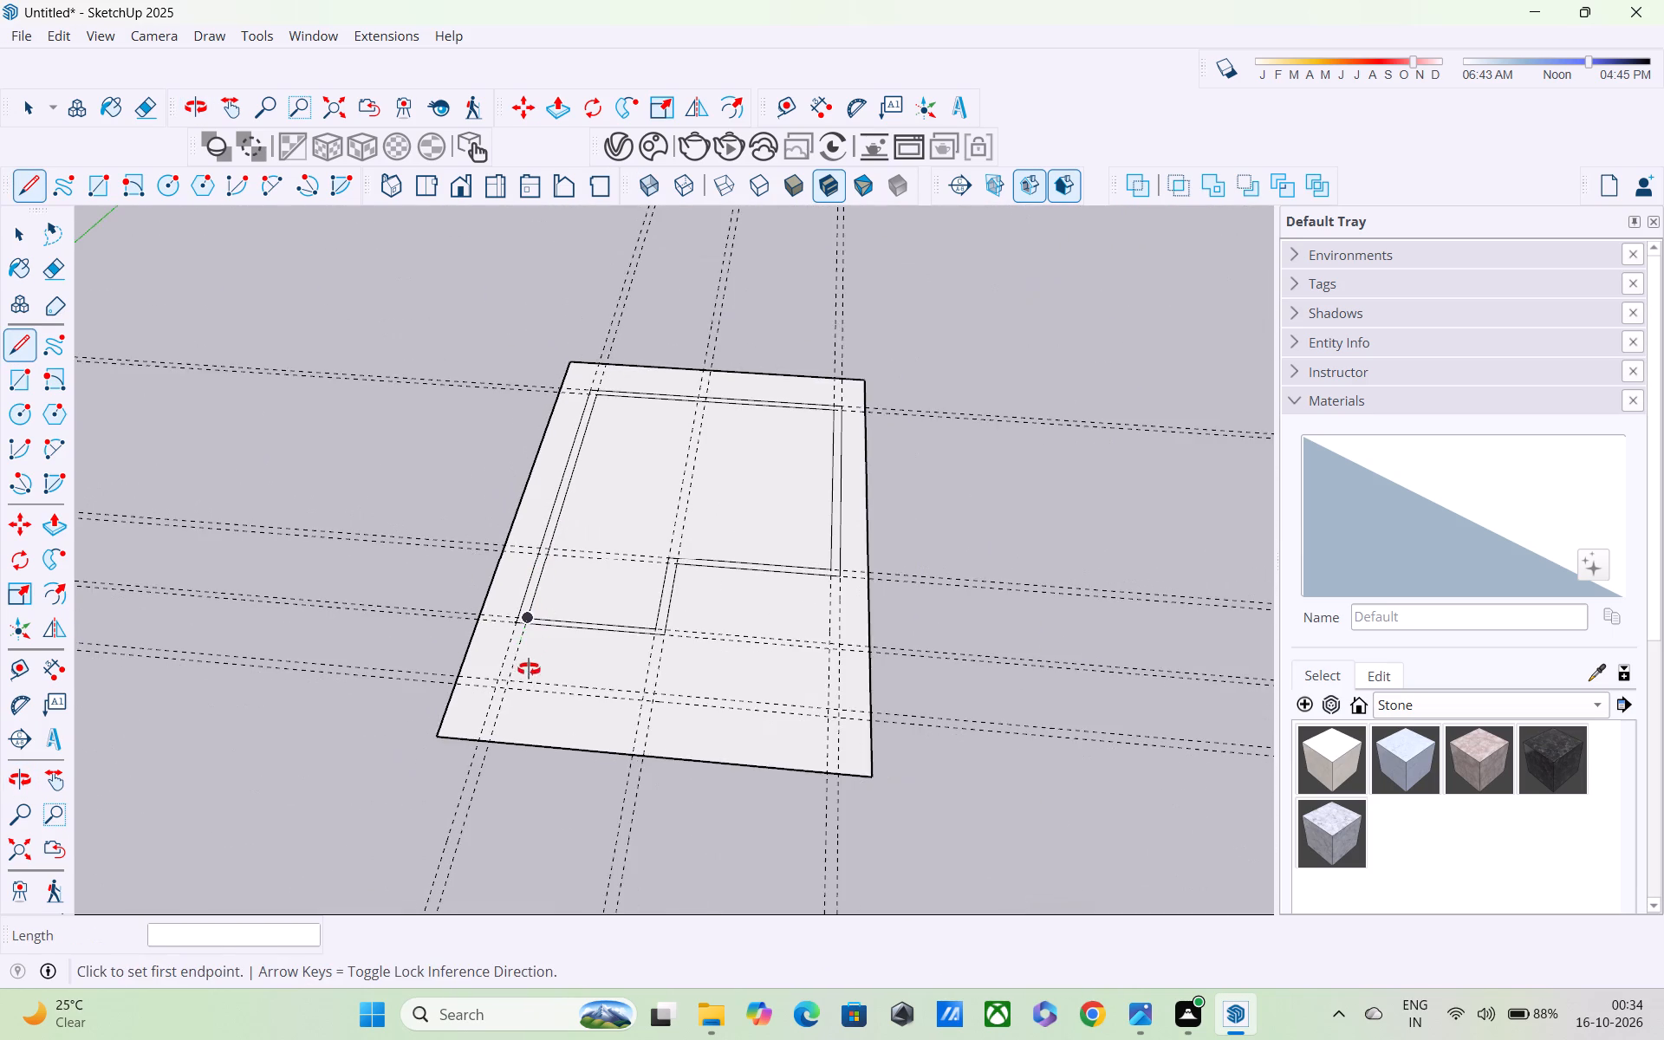
# Erase the stray stub past the outer wall's near corner and the pair of cross guides along that wall.
pyautogui.moveTo(529, 669); pyautogui.dragTo(528, 711, button='middle')
pyautogui.scroll(18, 524, 631)
pyautogui.scroll(5, 536, 630)
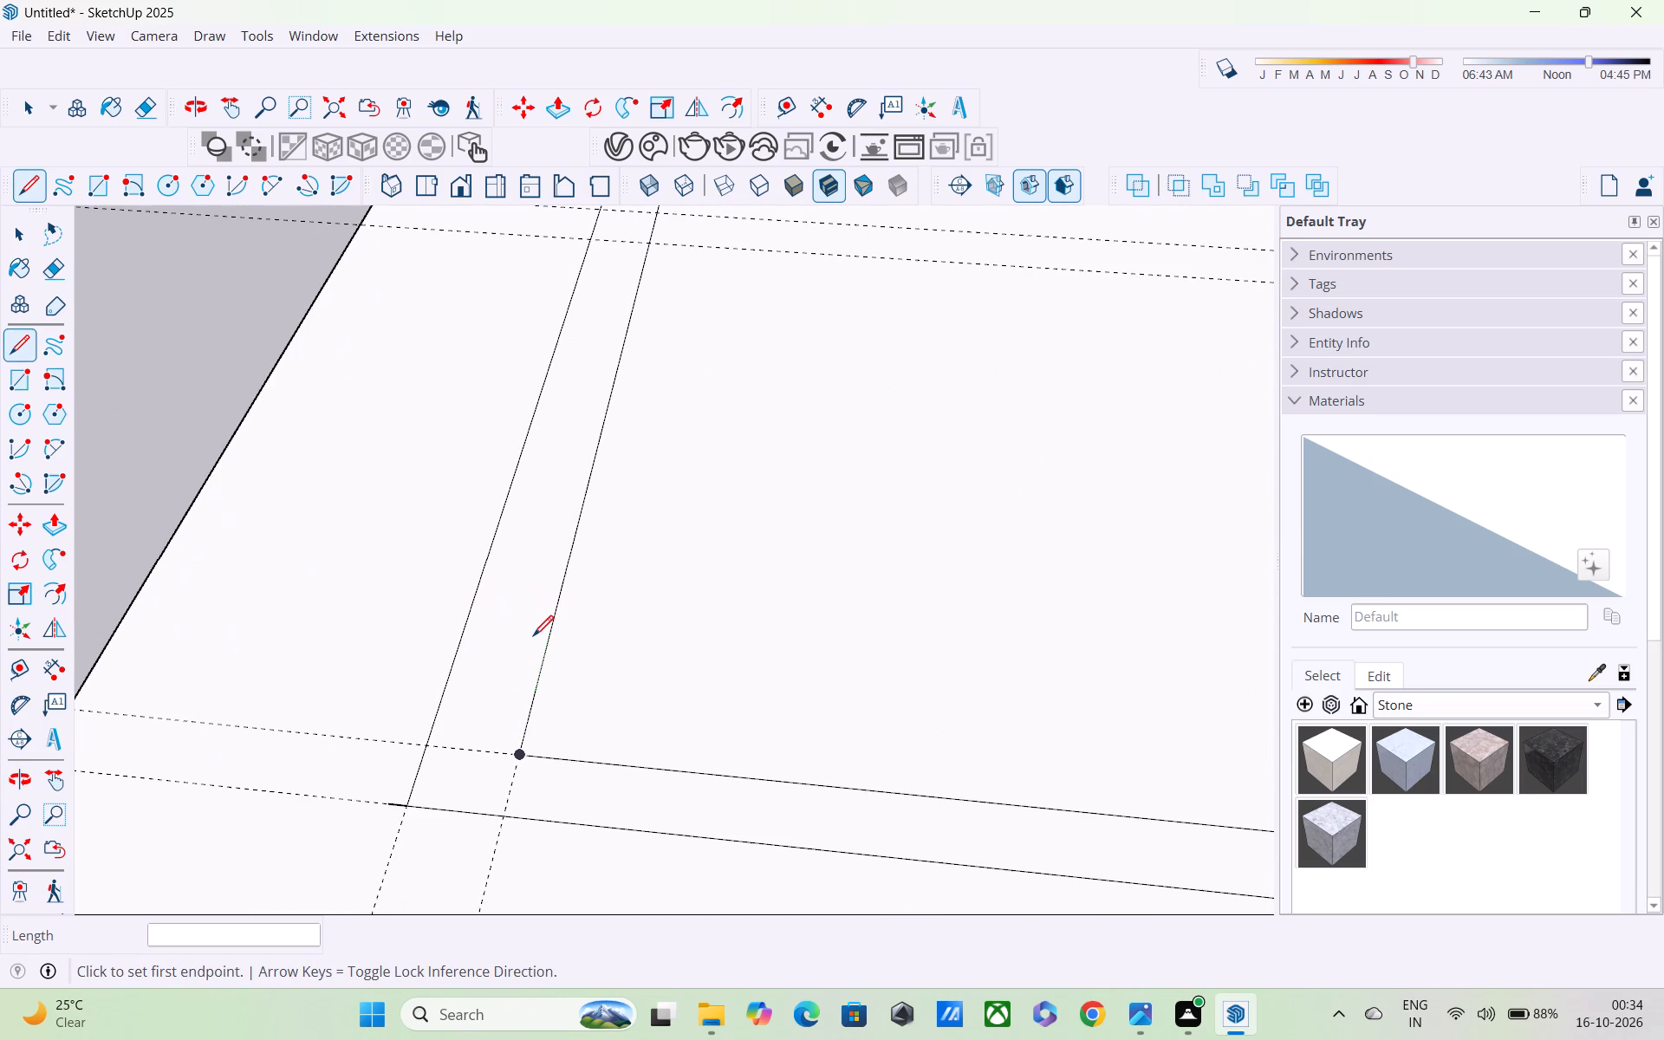
pyautogui.press('Escape')
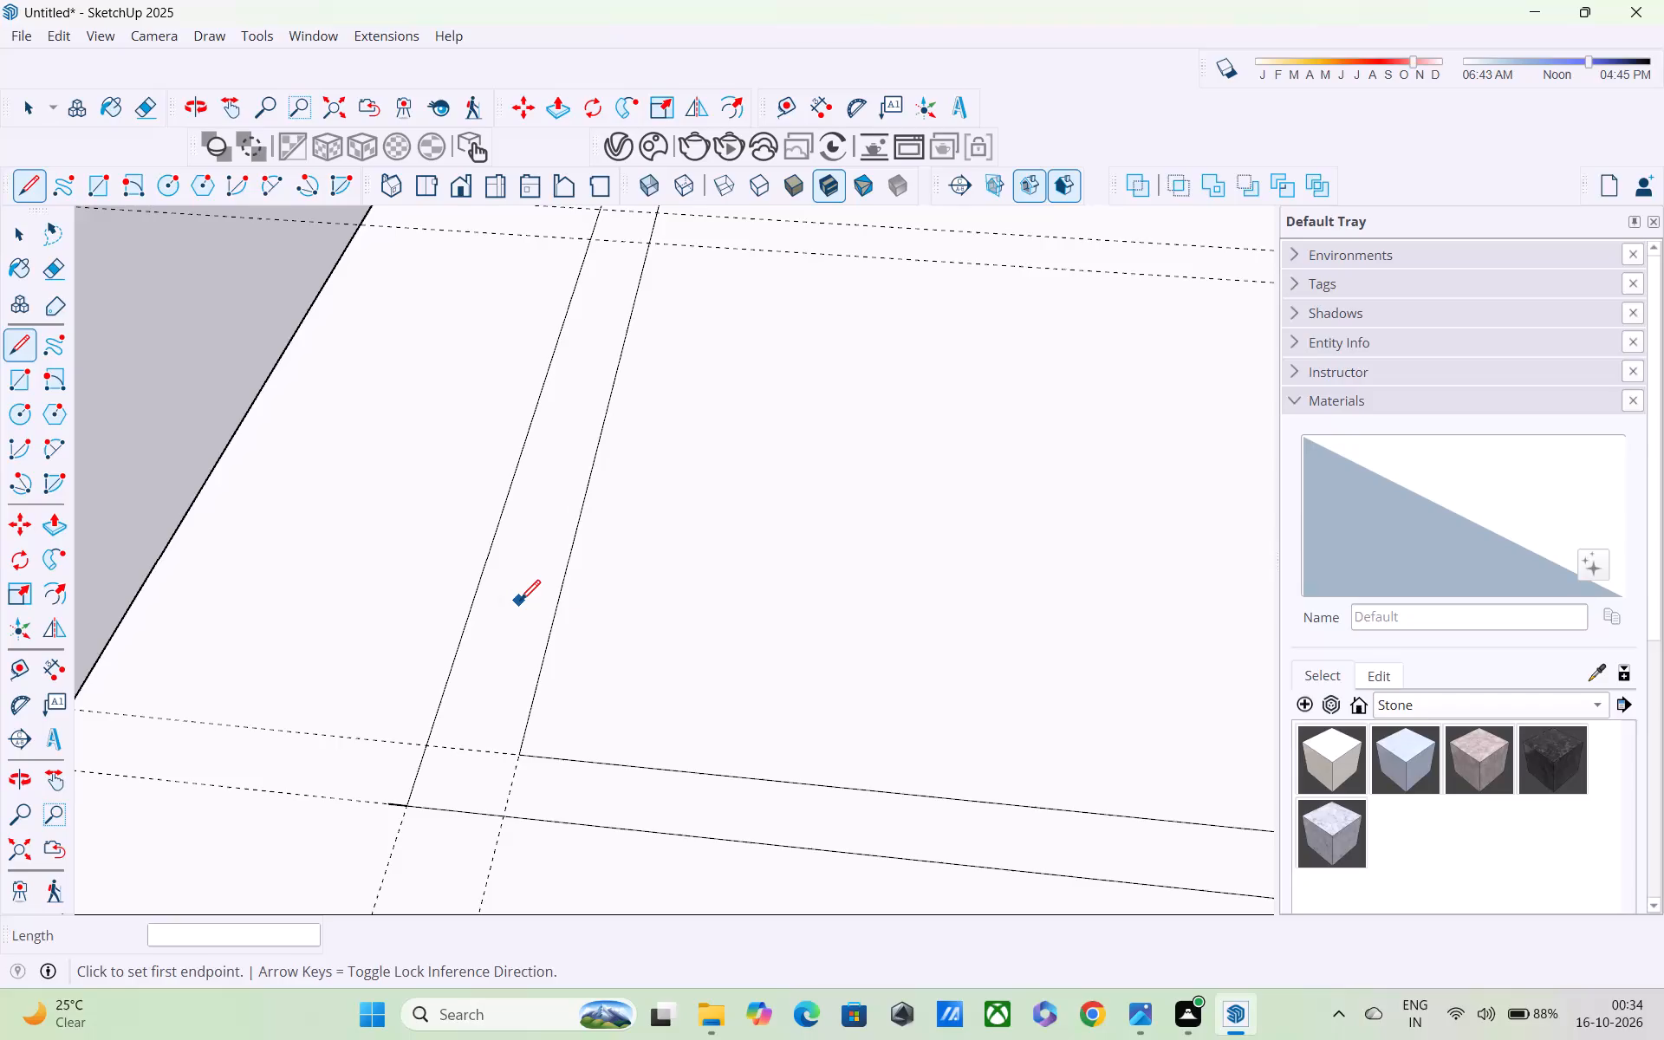
pyautogui.press('e')
pyautogui.scroll(2, 396, 770)
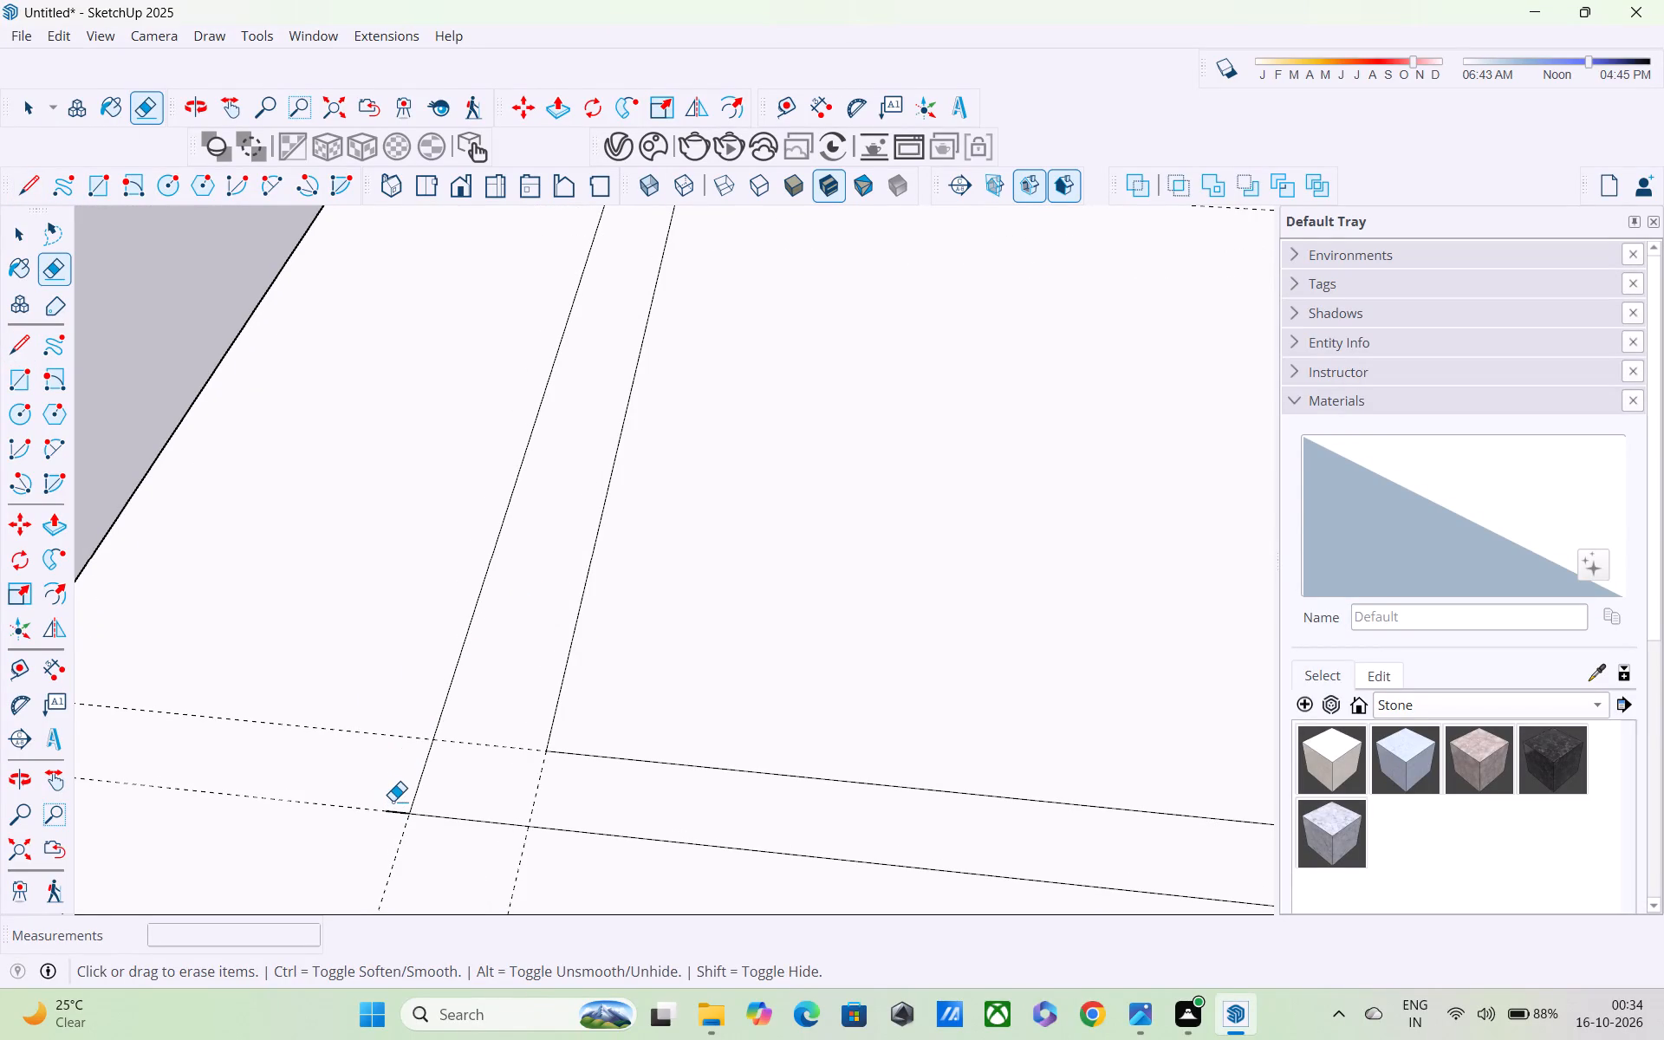
pyautogui.click(392, 813)
pyautogui.scroll(-5, 392, 813)
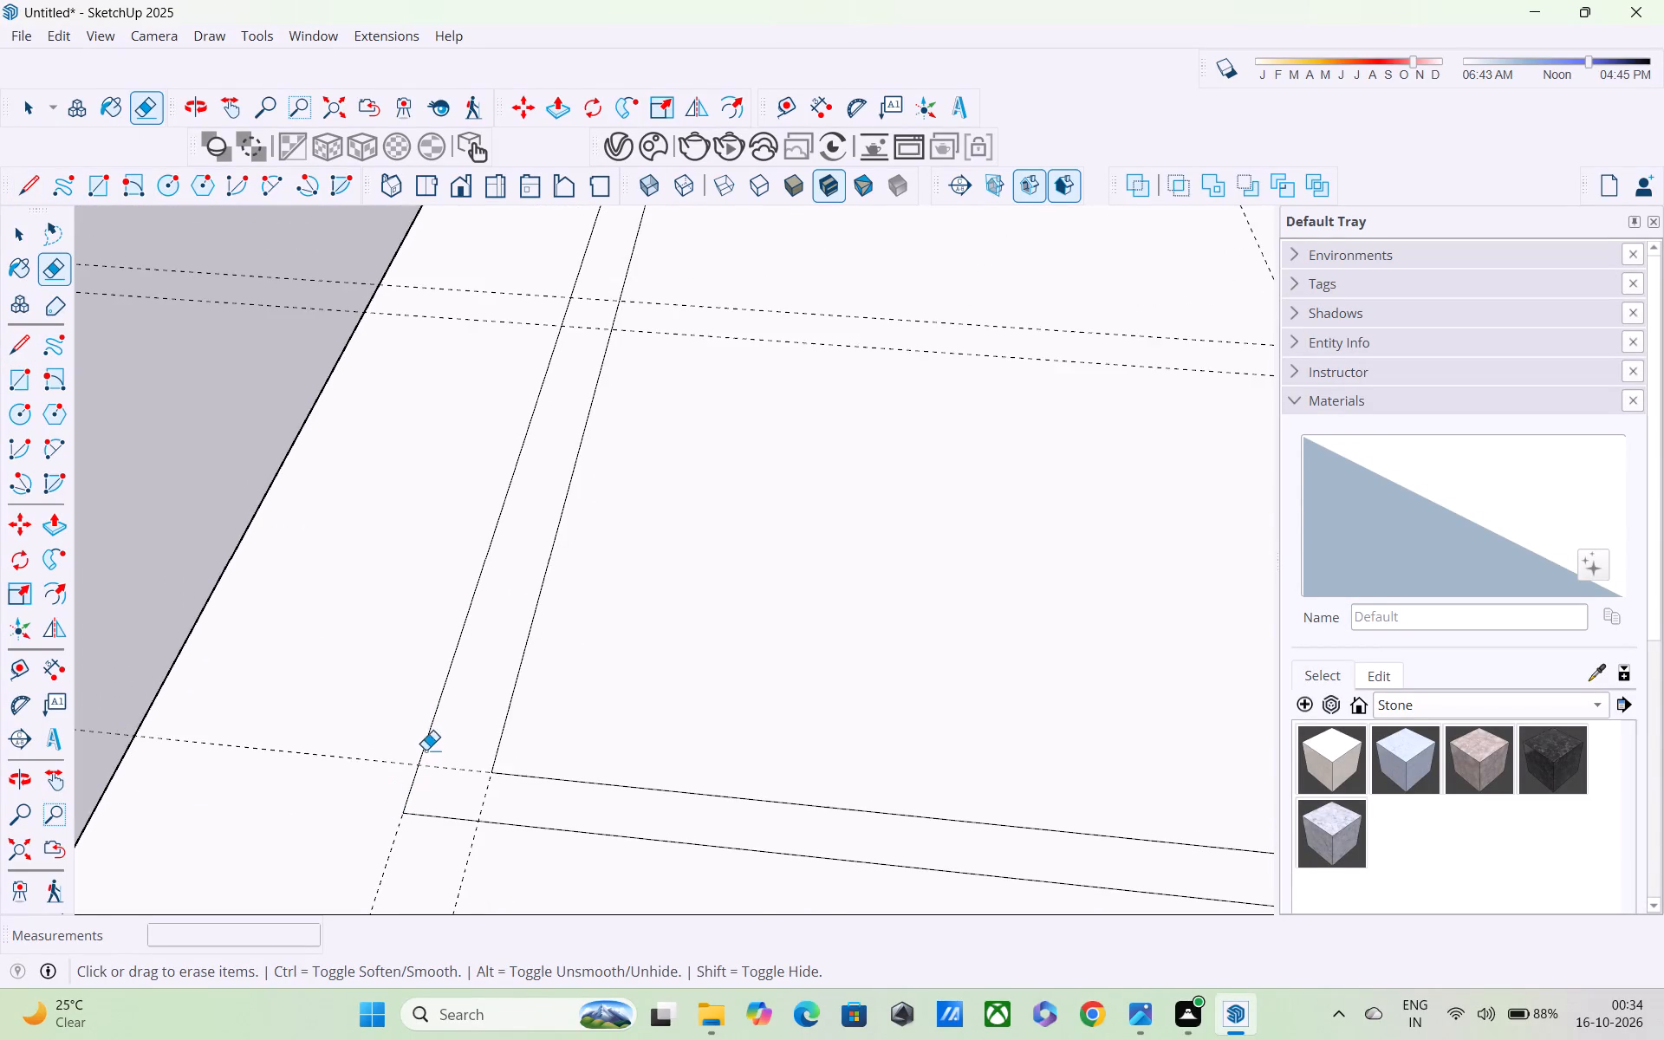
pyautogui.scroll(6, 417, 752)
pyautogui.moveTo(392, 738); pyautogui.dragTo(337, 803)
pyautogui.scroll(-14, 331, 777)
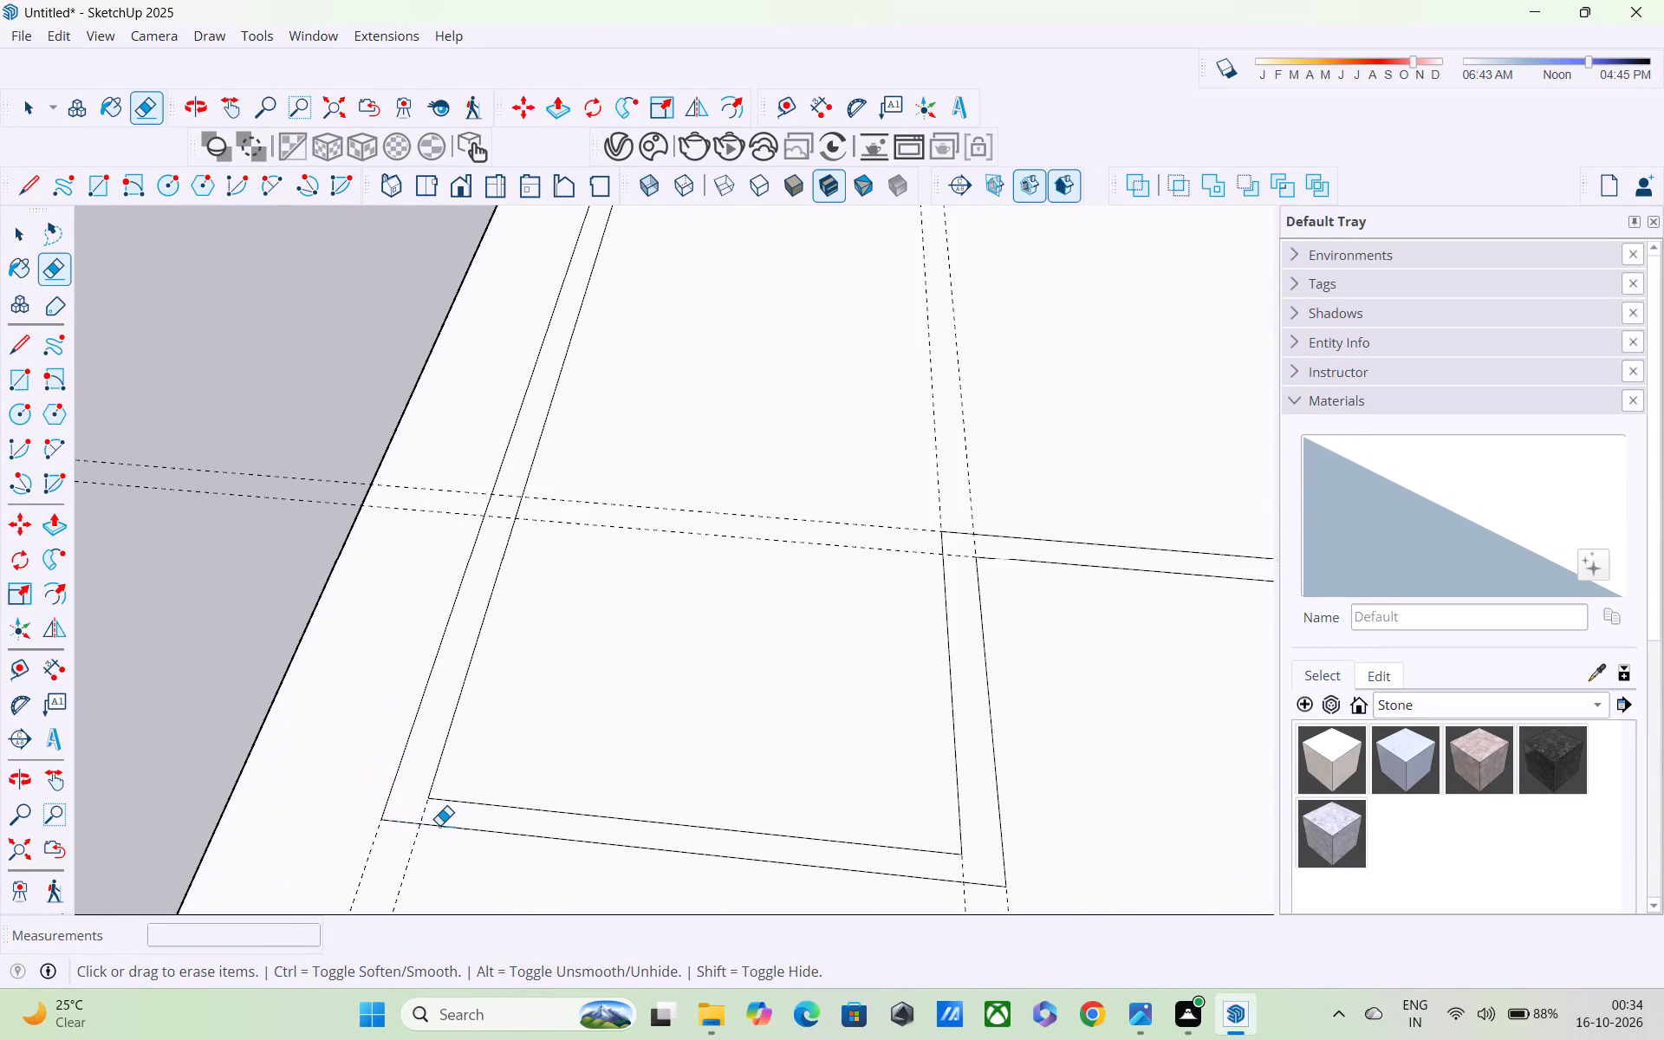
# Erase the pairs of cross guides at the far end wall and at the stepped-back wall.
pyautogui.keyDown('shift'); pyautogui.moveTo(440, 825); pyautogui.dragTo(467, 344, button='middle'); pyautogui.keyUp('shift')
pyautogui.keyDown('shift'); pyautogui.scroll(1, 467, 344); pyautogui.keyUp('shift')
pyautogui.scroll(-6, 467, 345)
pyautogui.moveTo(602, 438); pyautogui.dragTo(605, 537, button='middle')
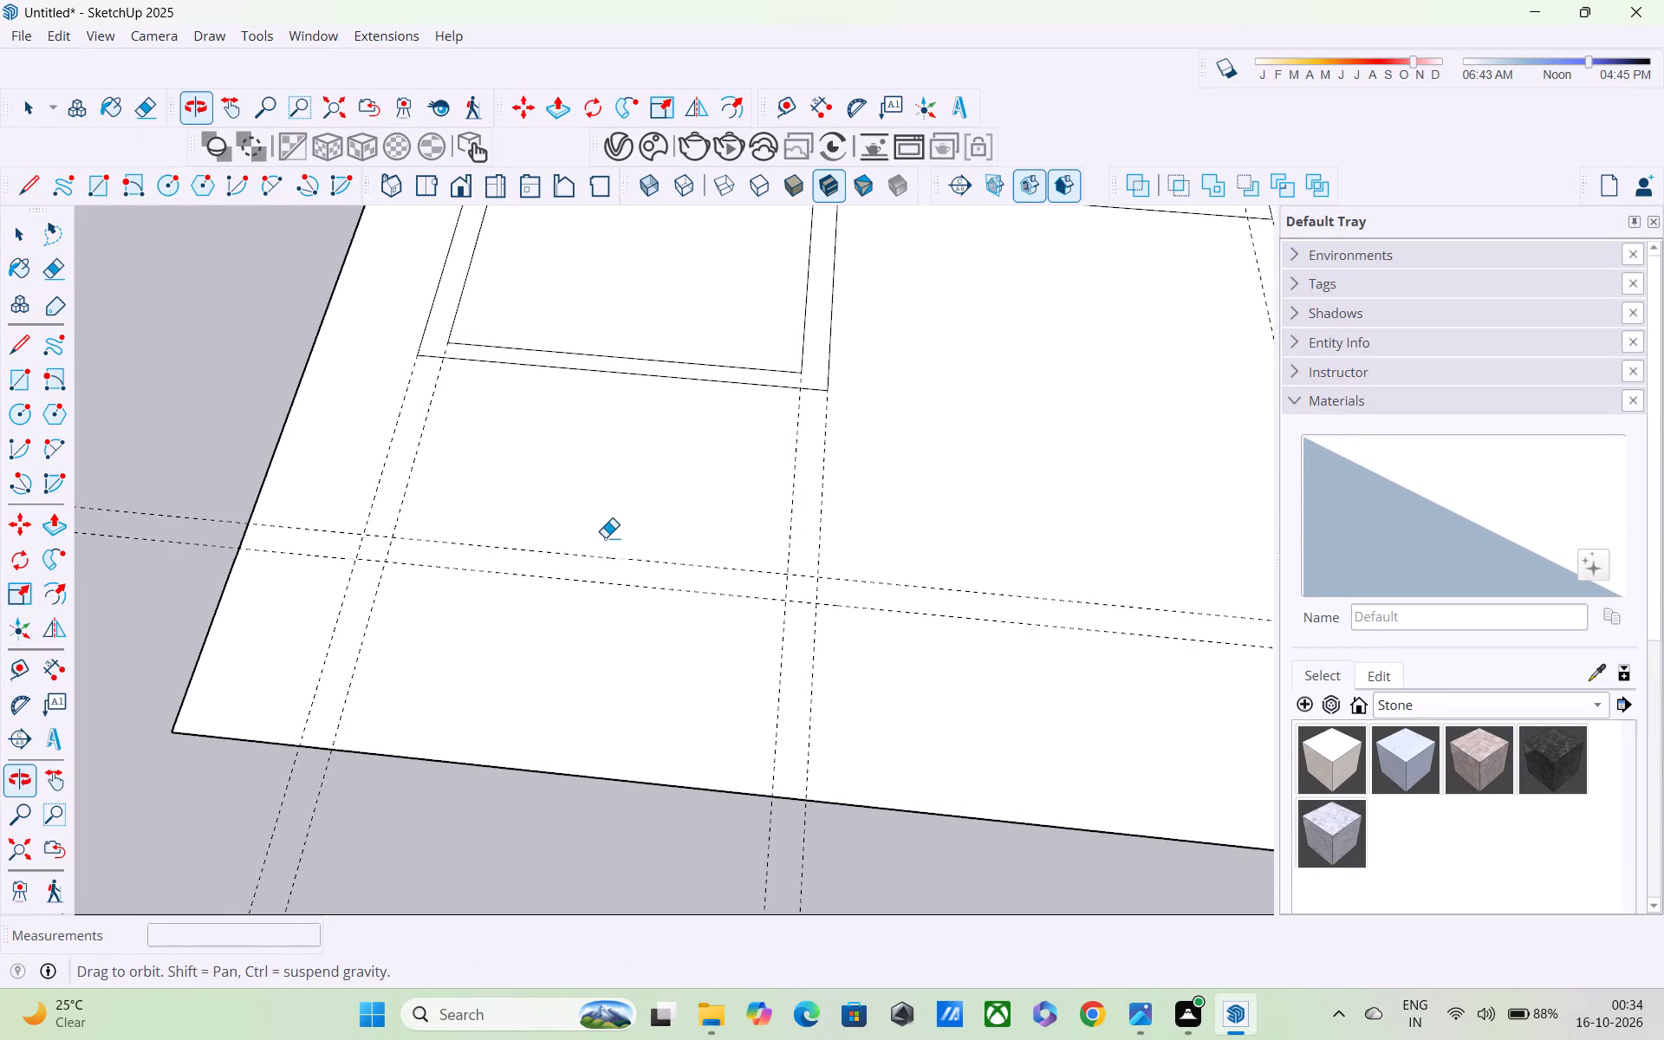
pyautogui.scroll(-4, 611, 484)
pyautogui.scroll(-7, 705, 465)
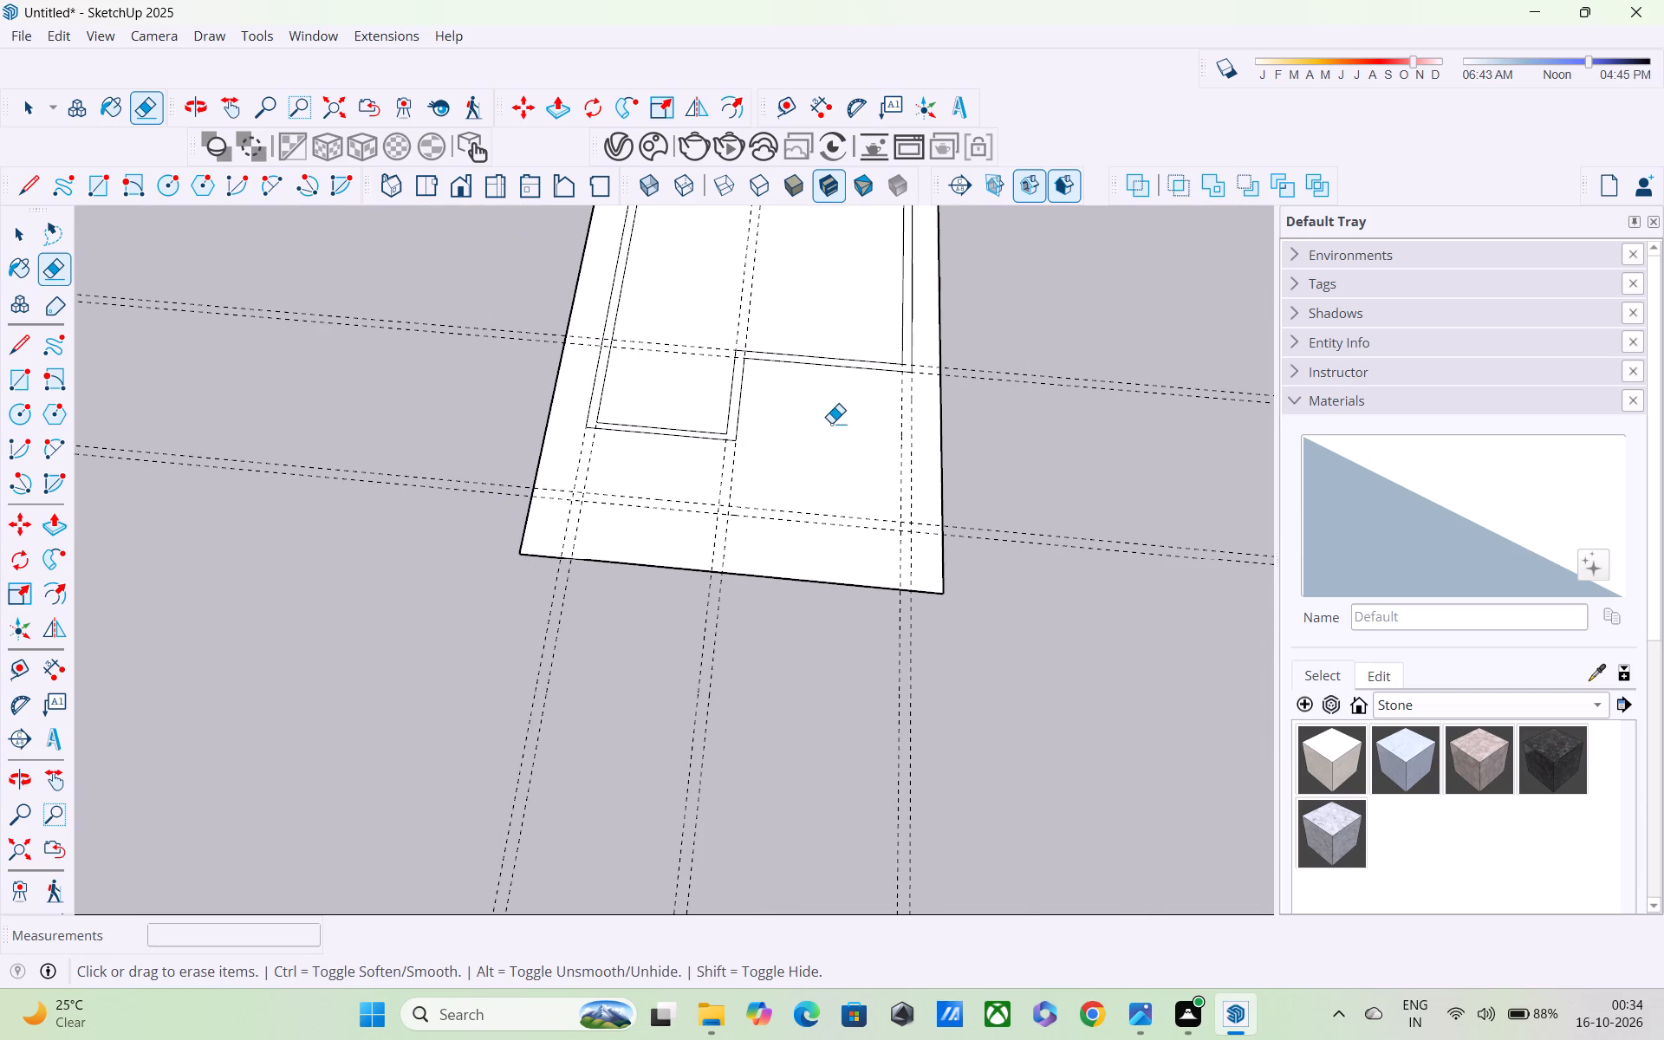
pyautogui.keyDown('shift'); pyautogui.moveTo(824, 389); pyautogui.dragTo(835, 571, button='middle'); pyautogui.keyUp('shift')
pyautogui.scroll(-5, 824, 465)
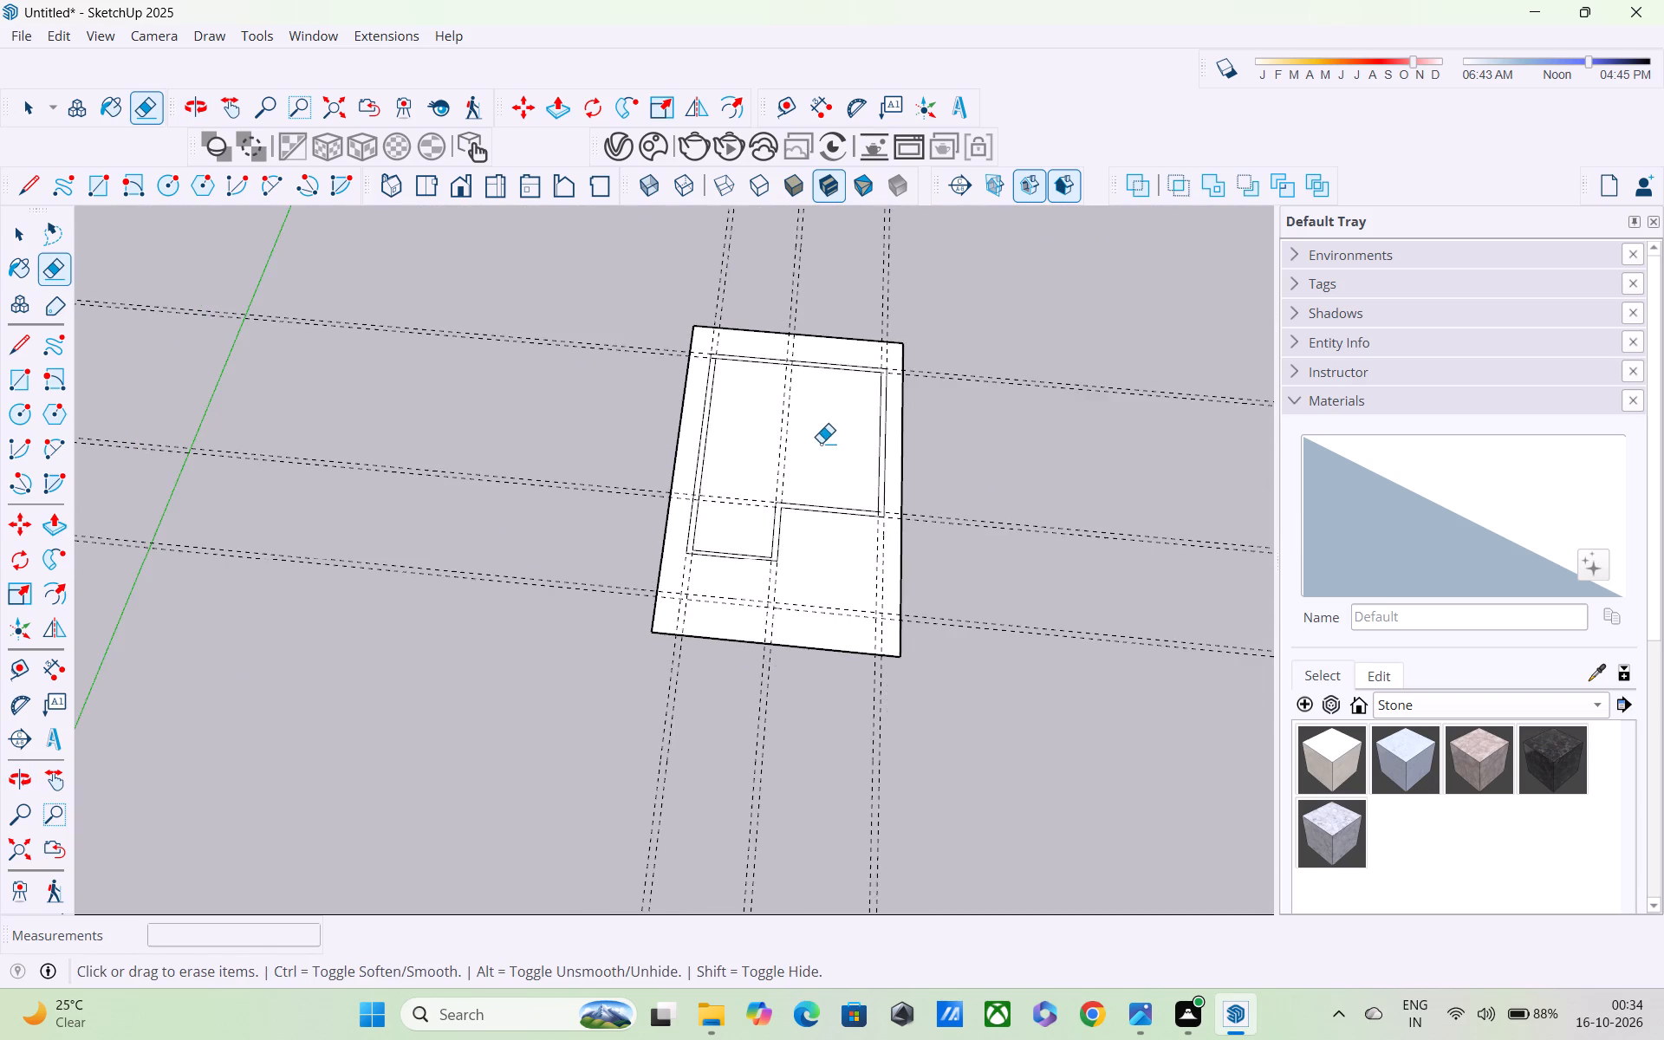
pyautogui.scroll(5, 821, 443)
pyautogui.moveTo(814, 410); pyautogui.dragTo(835, 502, button='middle')
pyautogui.scroll(1, 831, 498)
pyautogui.scroll(-4, 769, 414)
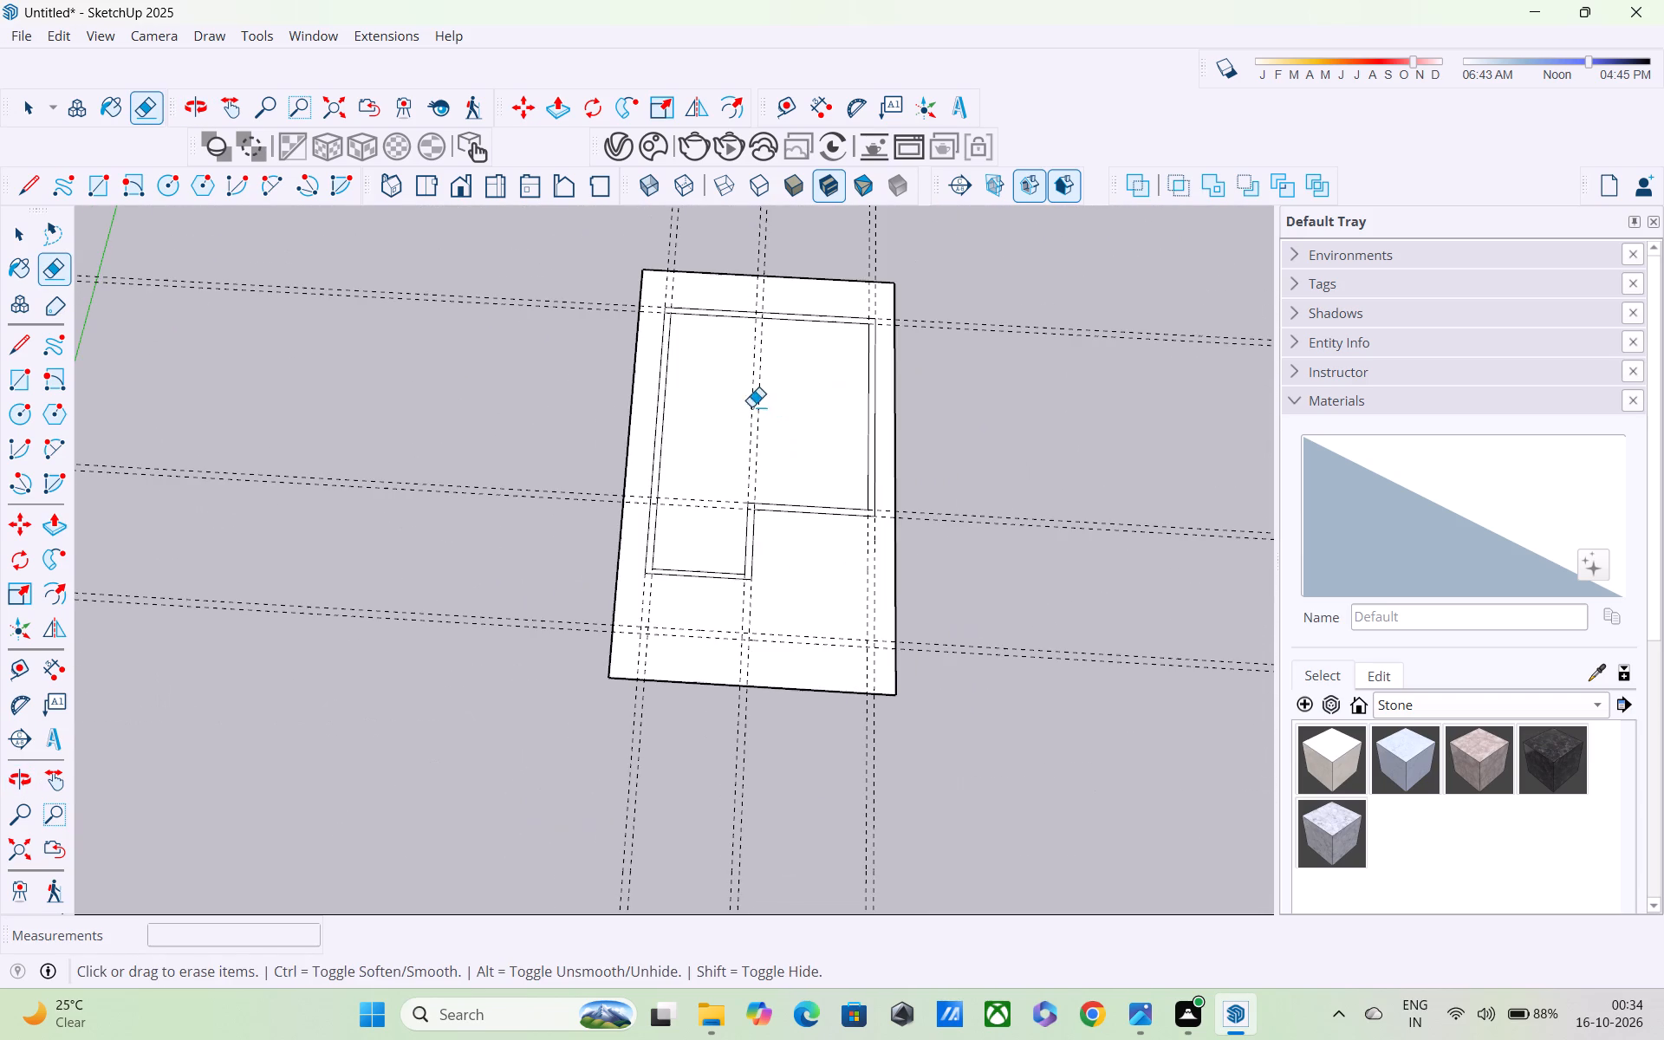
pyautogui.scroll(-1, 751, 406)
pyautogui.moveTo(530, 249); pyautogui.dragTo(528, 445)
pyautogui.moveTo(524, 445); pyautogui.dragTo(523, 556)
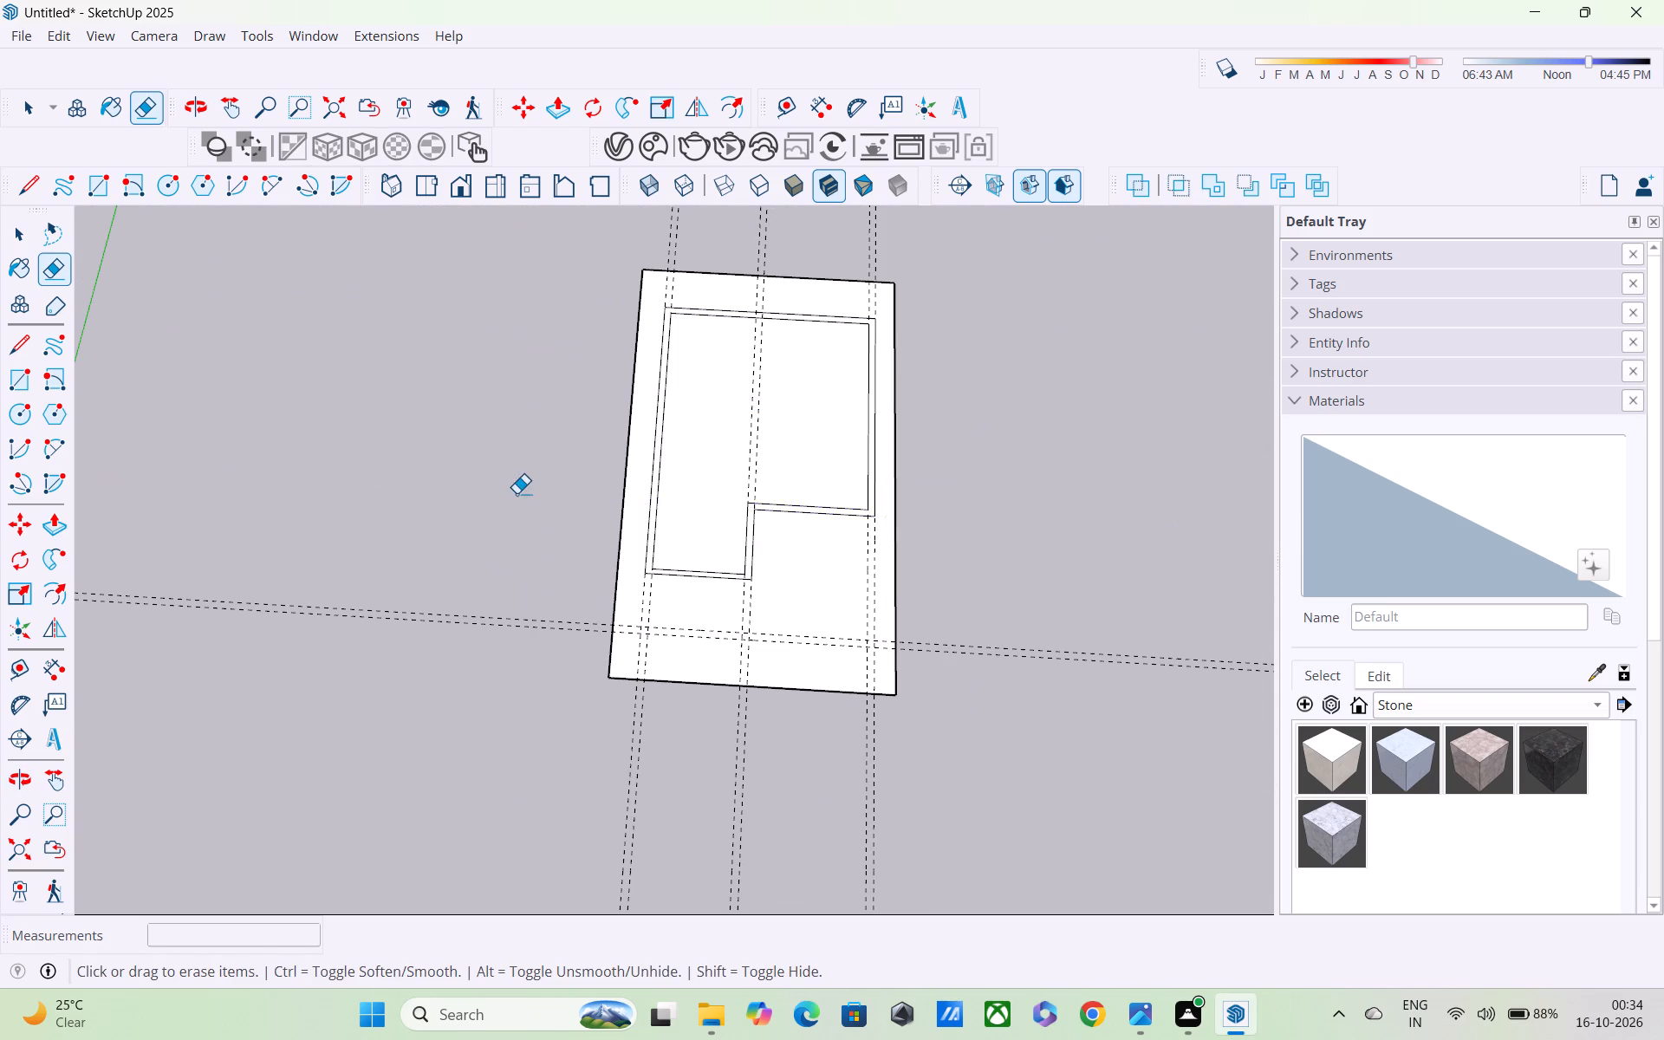
# Draw the extra room's outer outline: 6' 9" along the side guide, across the remaining outer cross guide, and 6' 9" back to the wall corner.
pyautogui.scroll(-6, 517, 492)
pyautogui.scroll(4, 779, 686)
pyautogui.press('l')
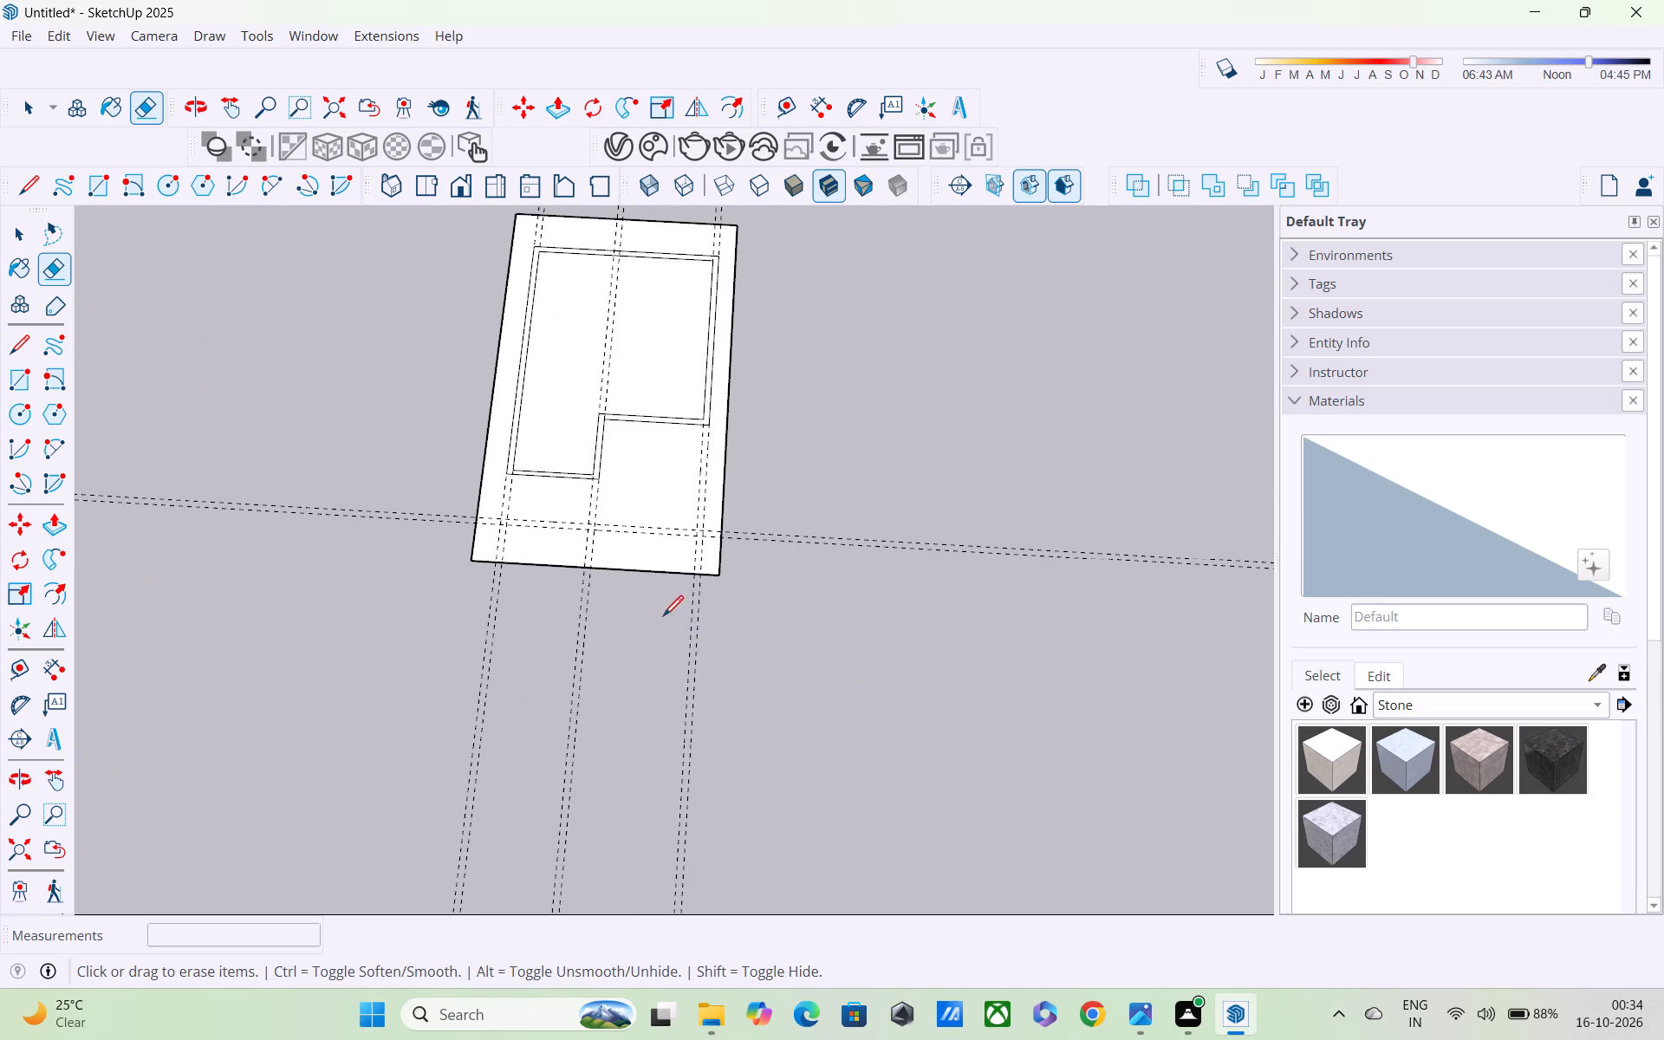
pyautogui.scroll(5, 602, 596)
pyautogui.scroll(4, 427, 499)
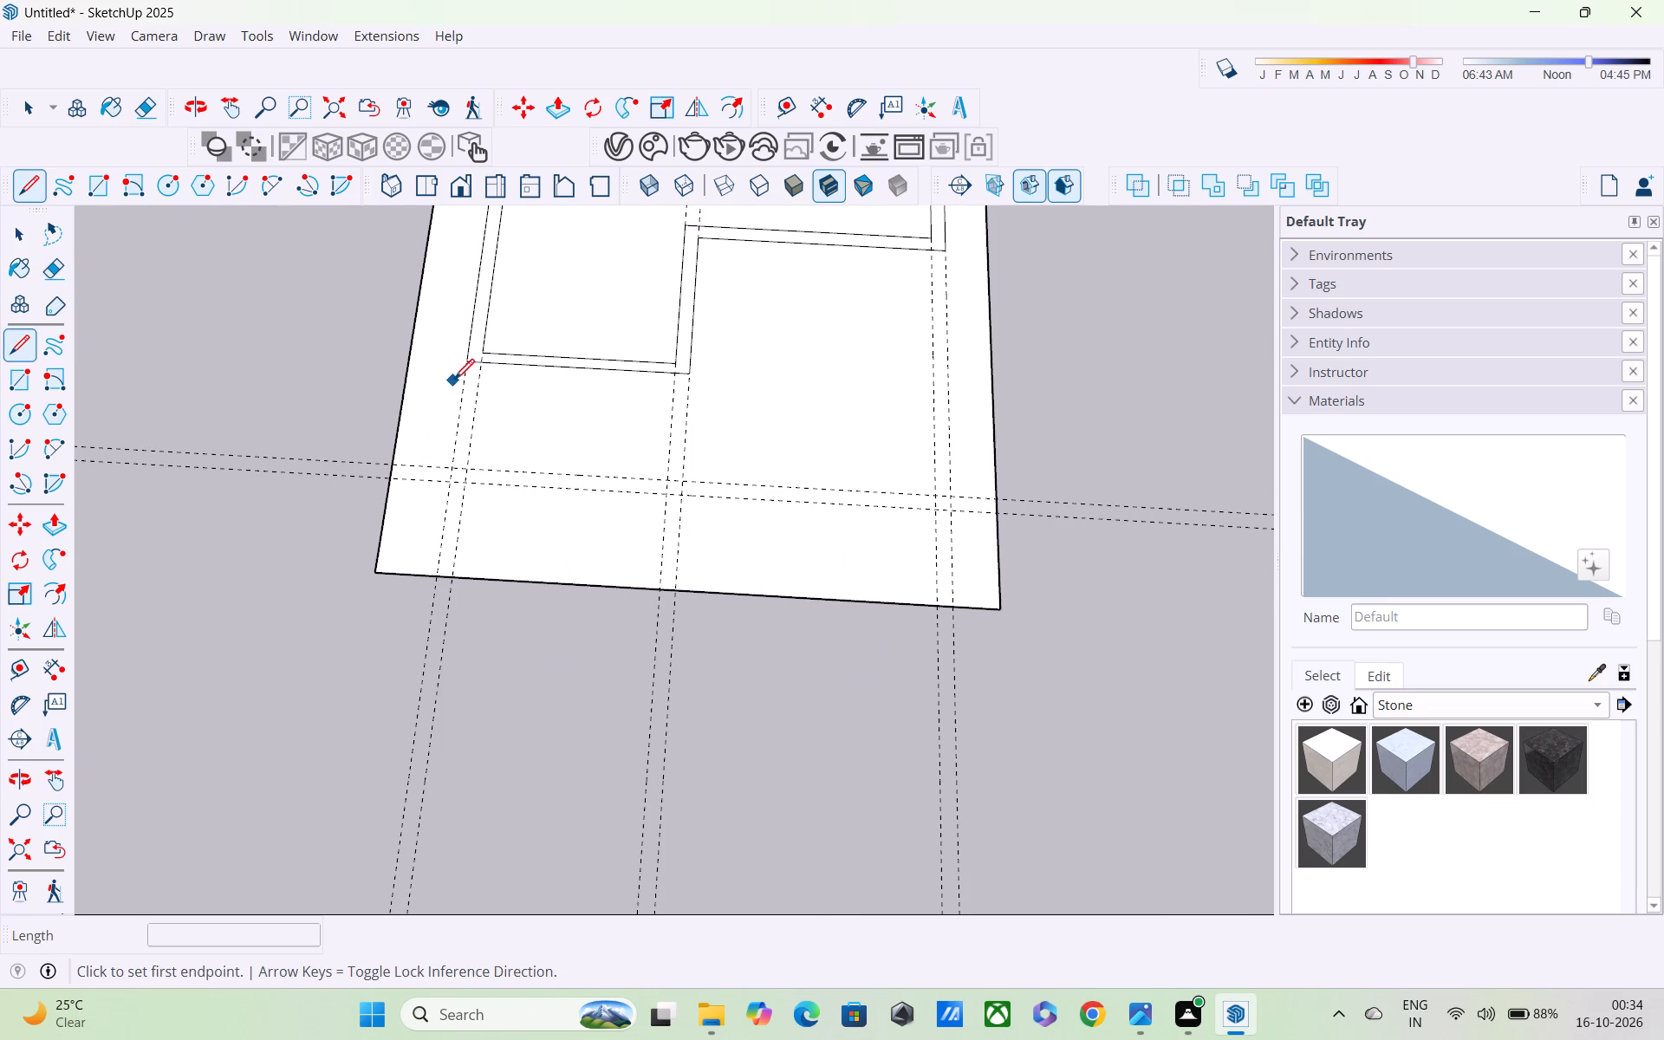
pyautogui.click(462, 365)
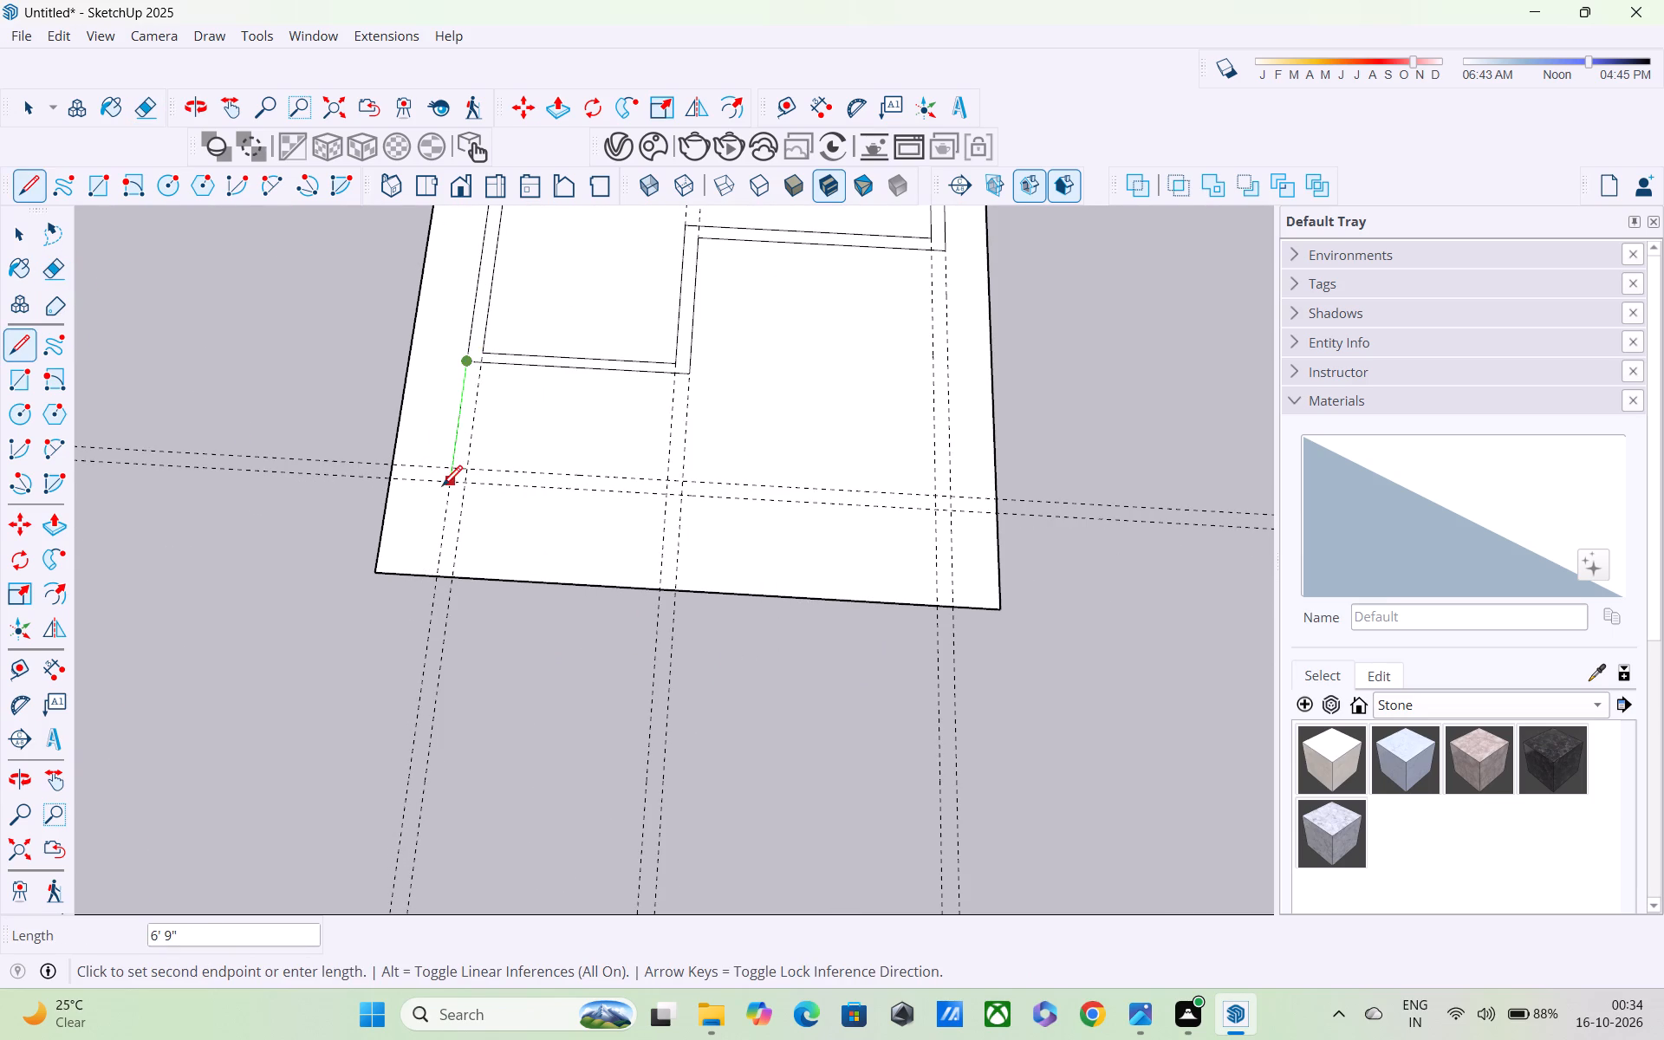
pyautogui.scroll(4, 448, 487)
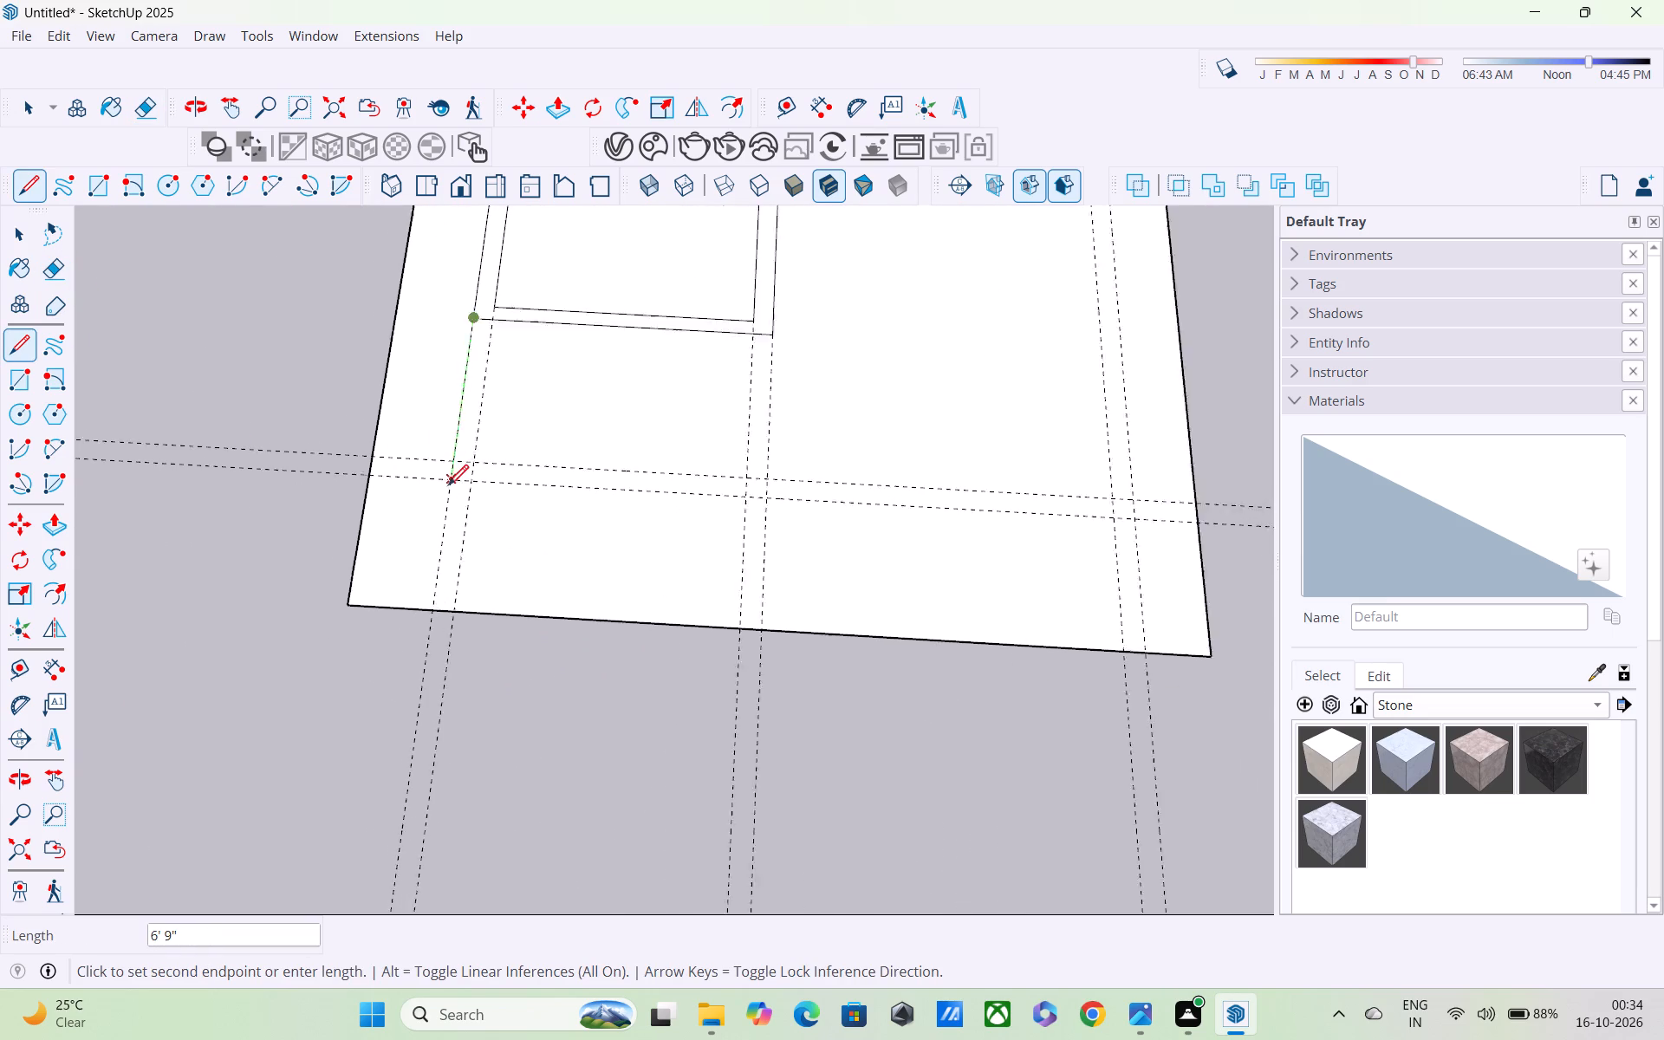
pyautogui.scroll(2, 448, 487)
pyautogui.click(449, 477)
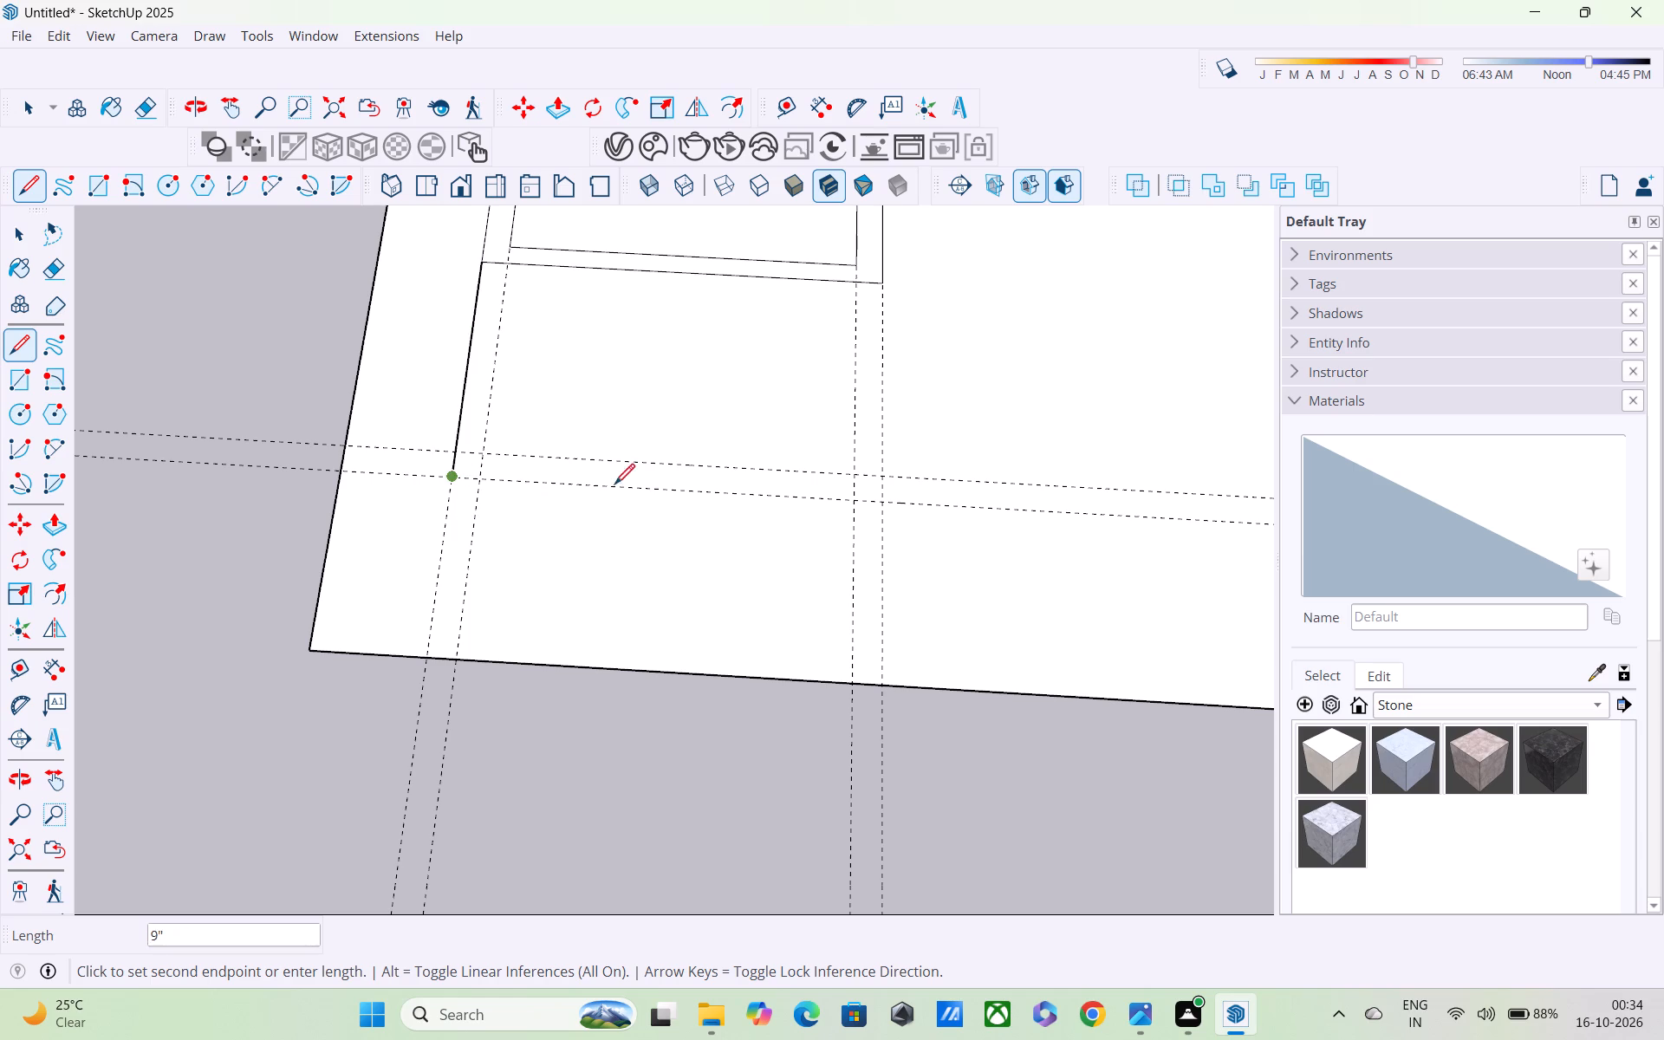
pyautogui.click(887, 504)
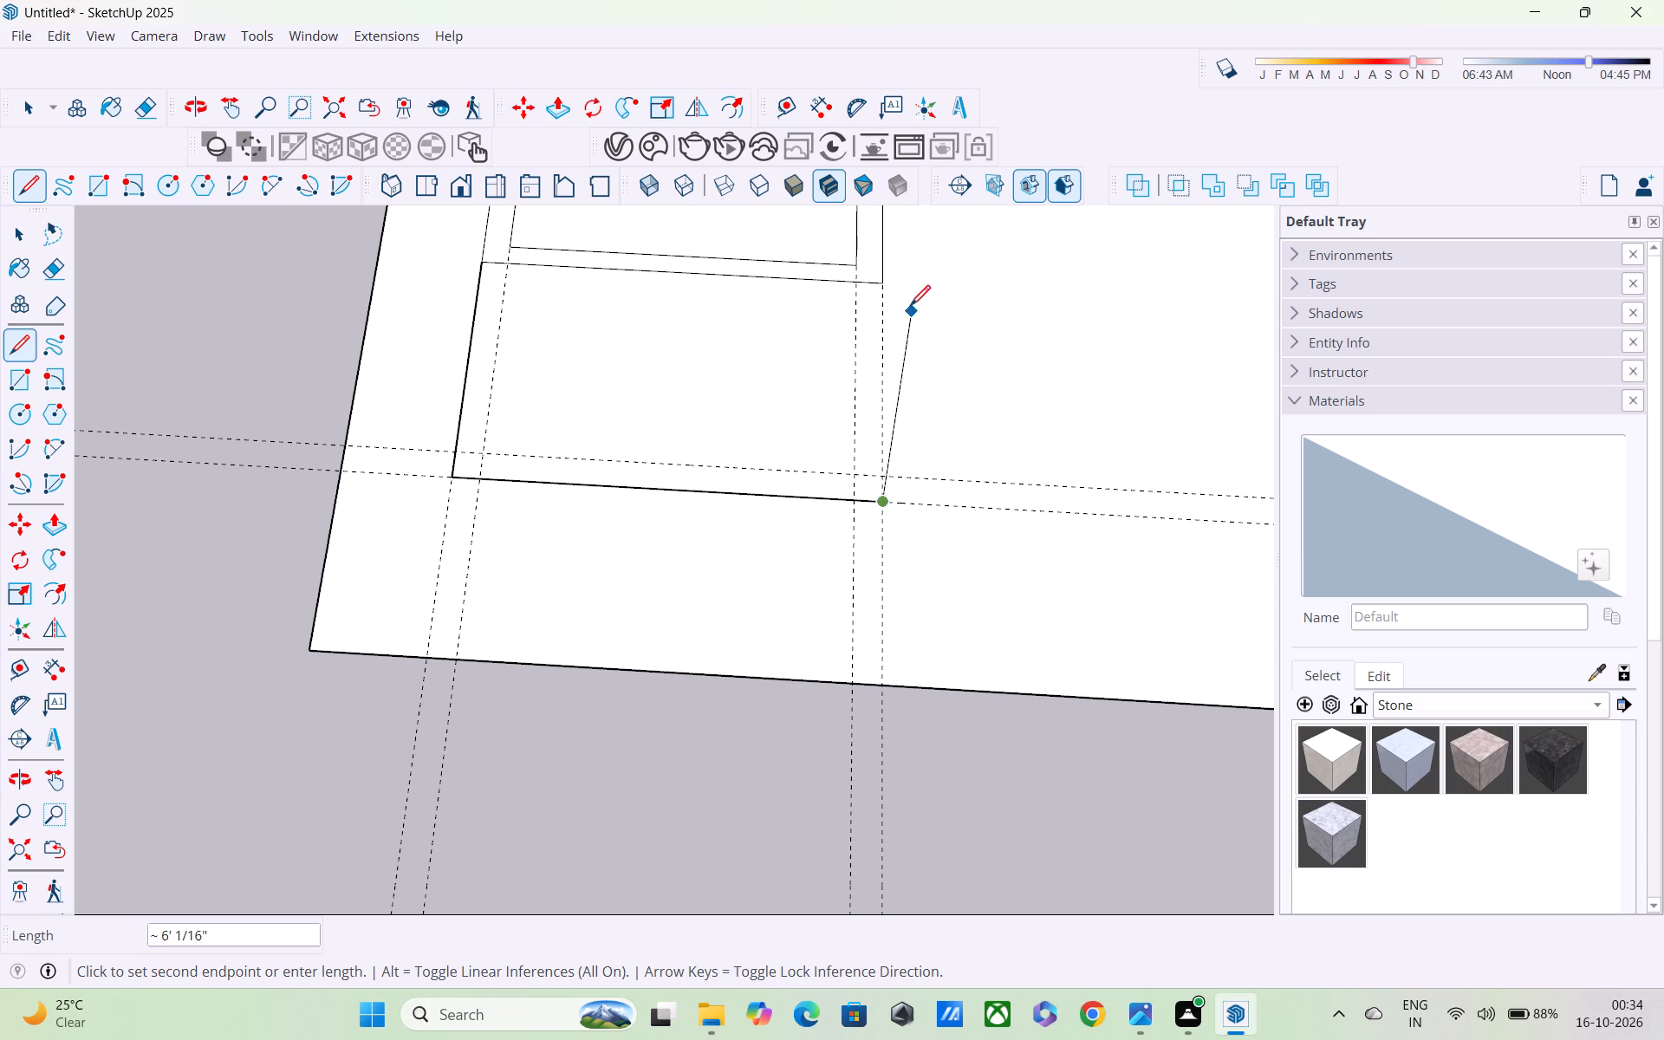
pyautogui.click(888, 289)
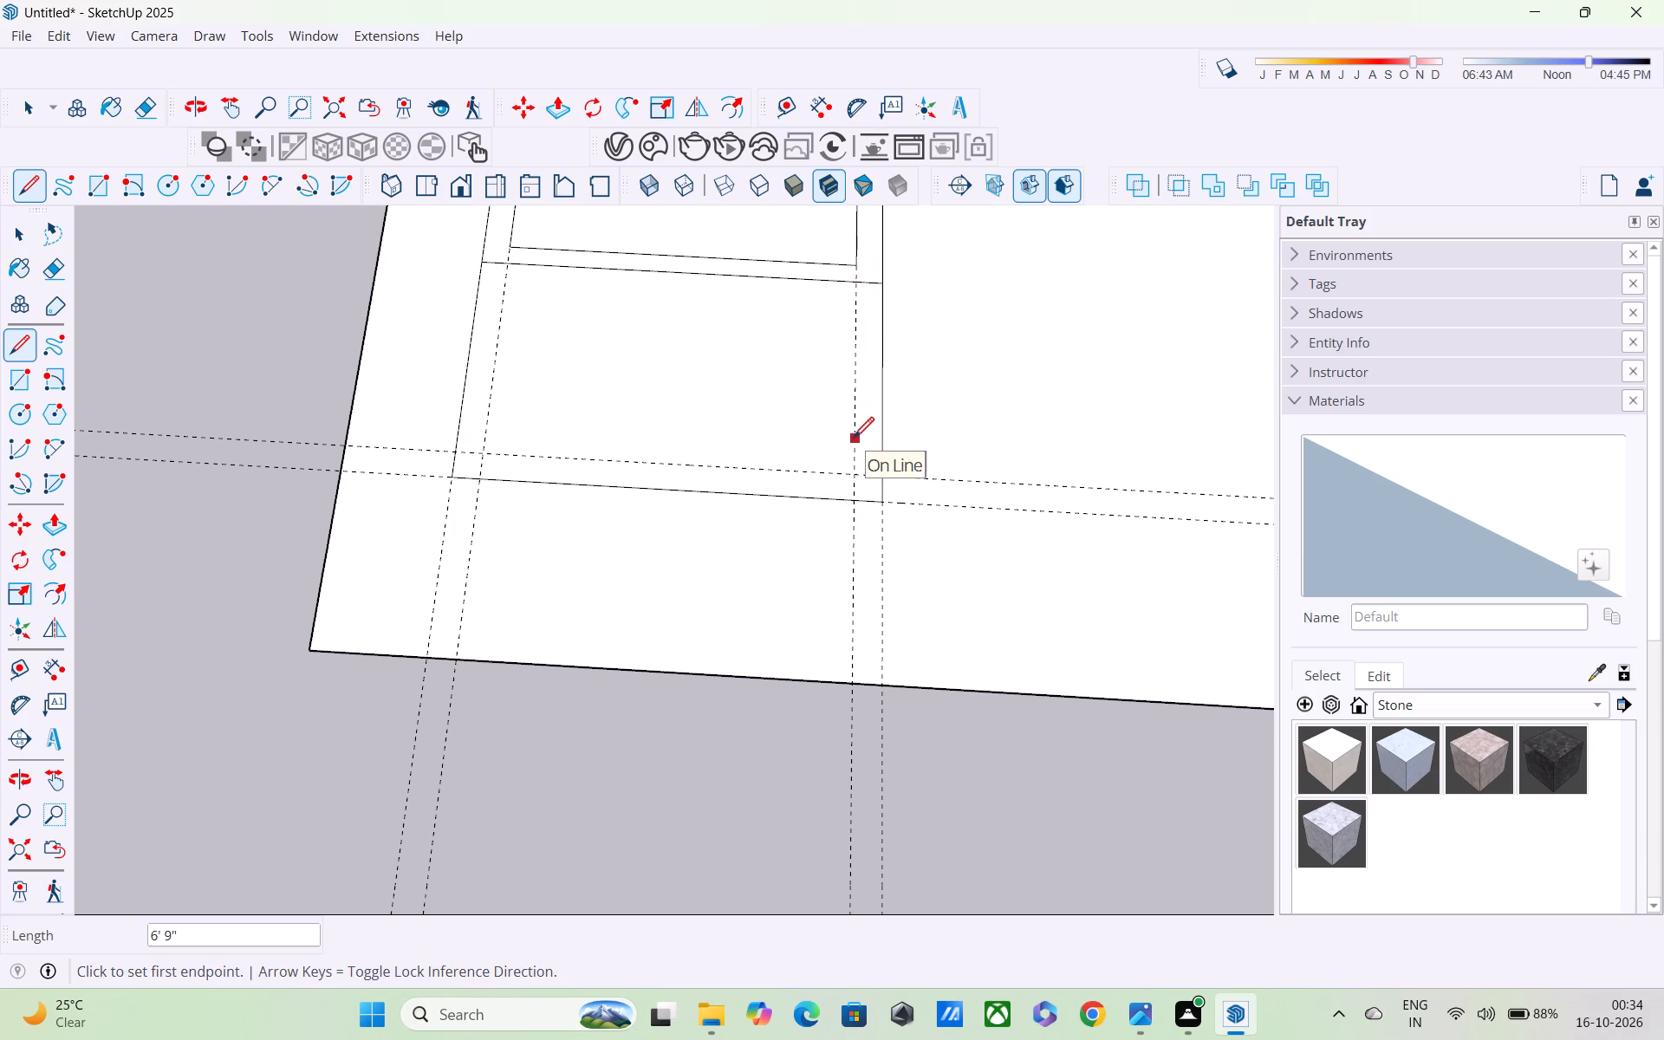
pyautogui.press('Escape')
# Draw the extra room's inner wall outline along the inner guides, from the existing cross wall down, across and back up.
pyautogui.press('l')
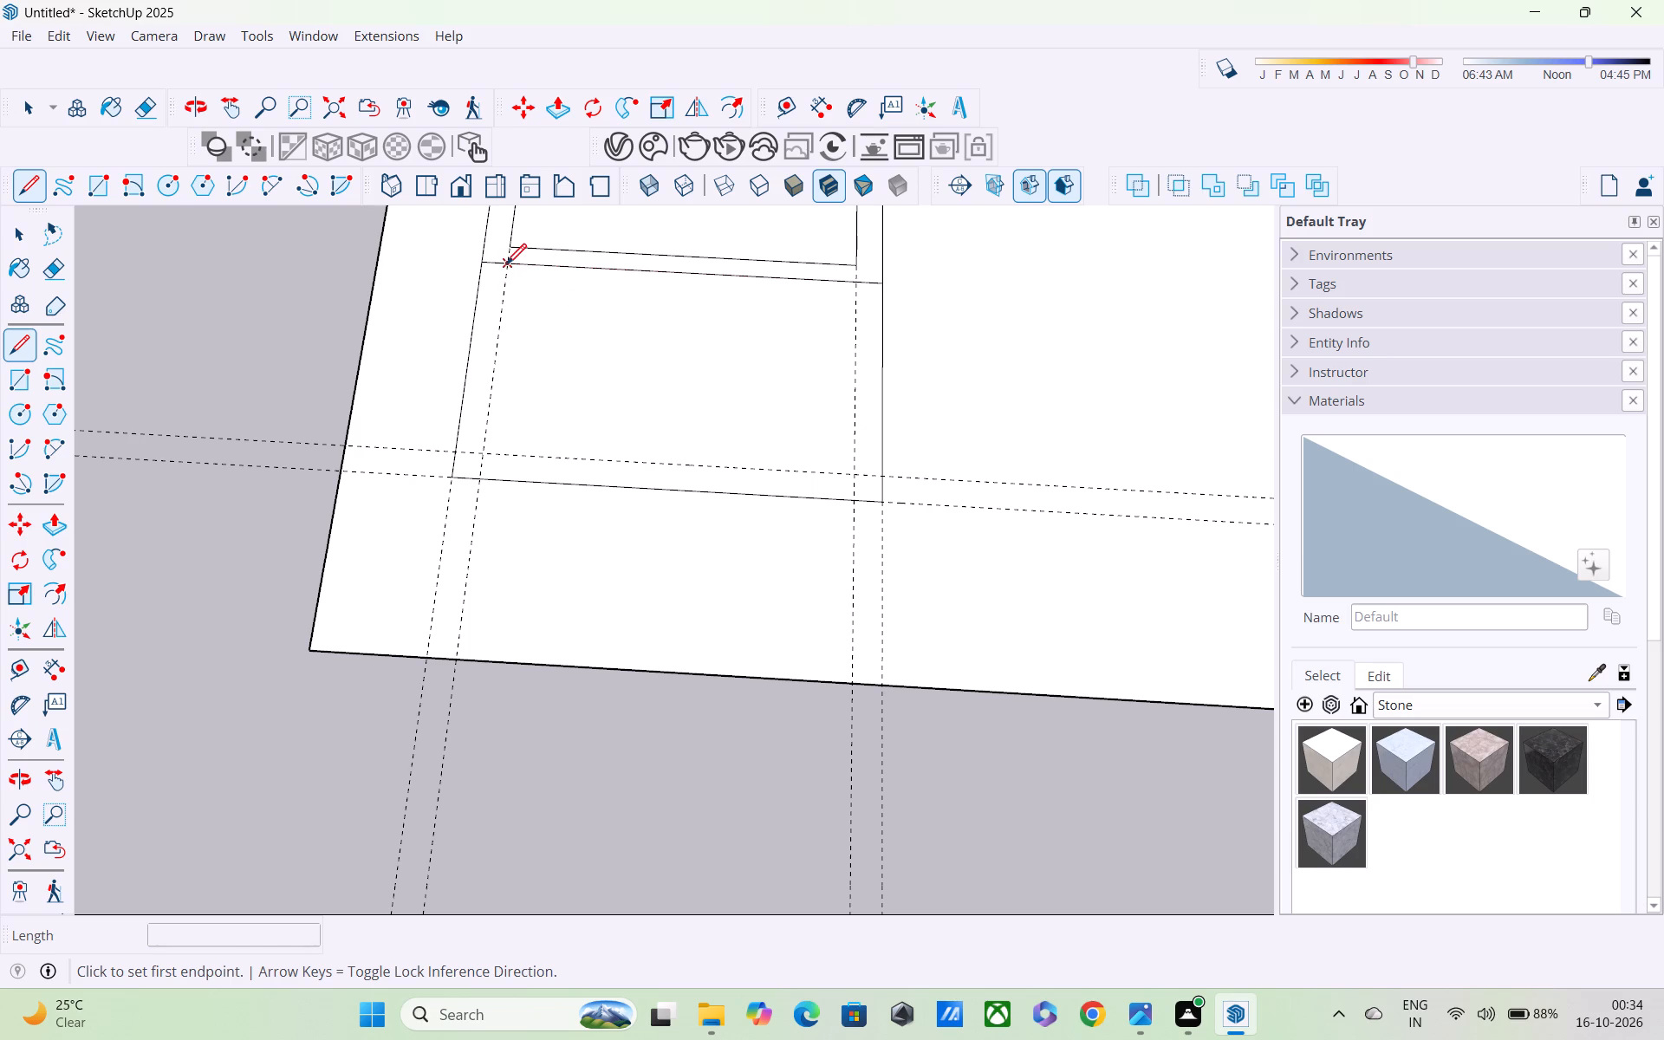
pyautogui.click(506, 266)
pyautogui.click(481, 456)
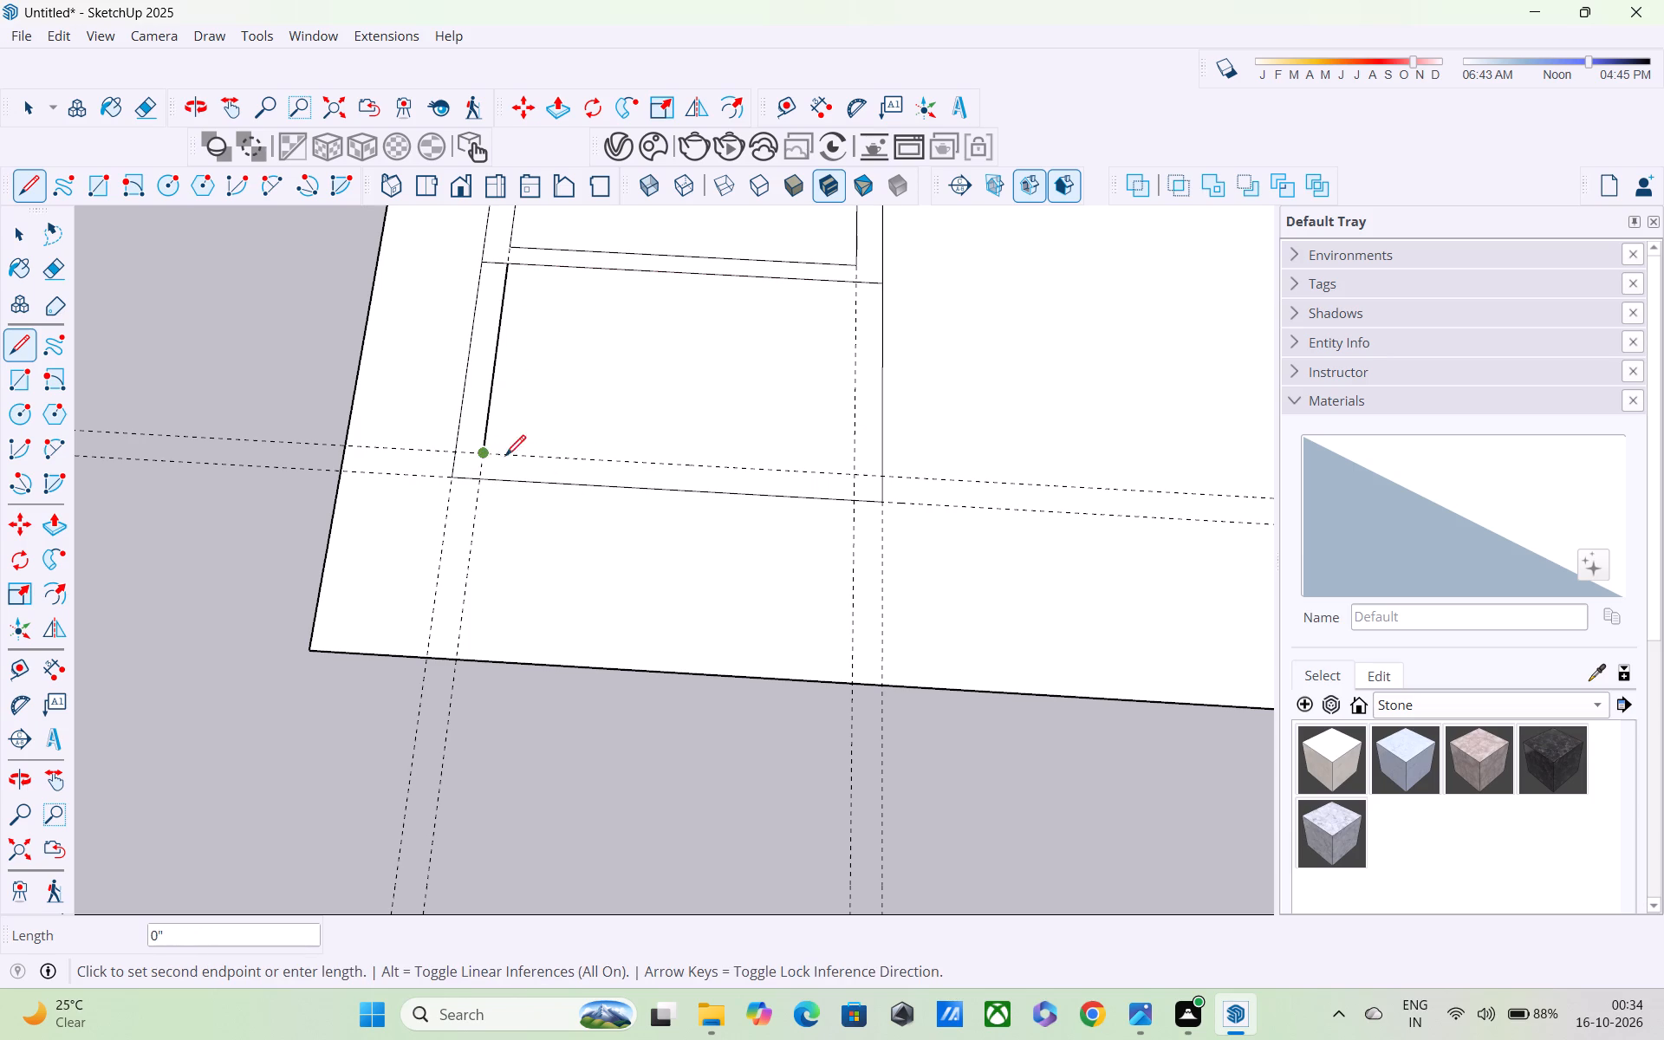
pyautogui.click(851, 484)
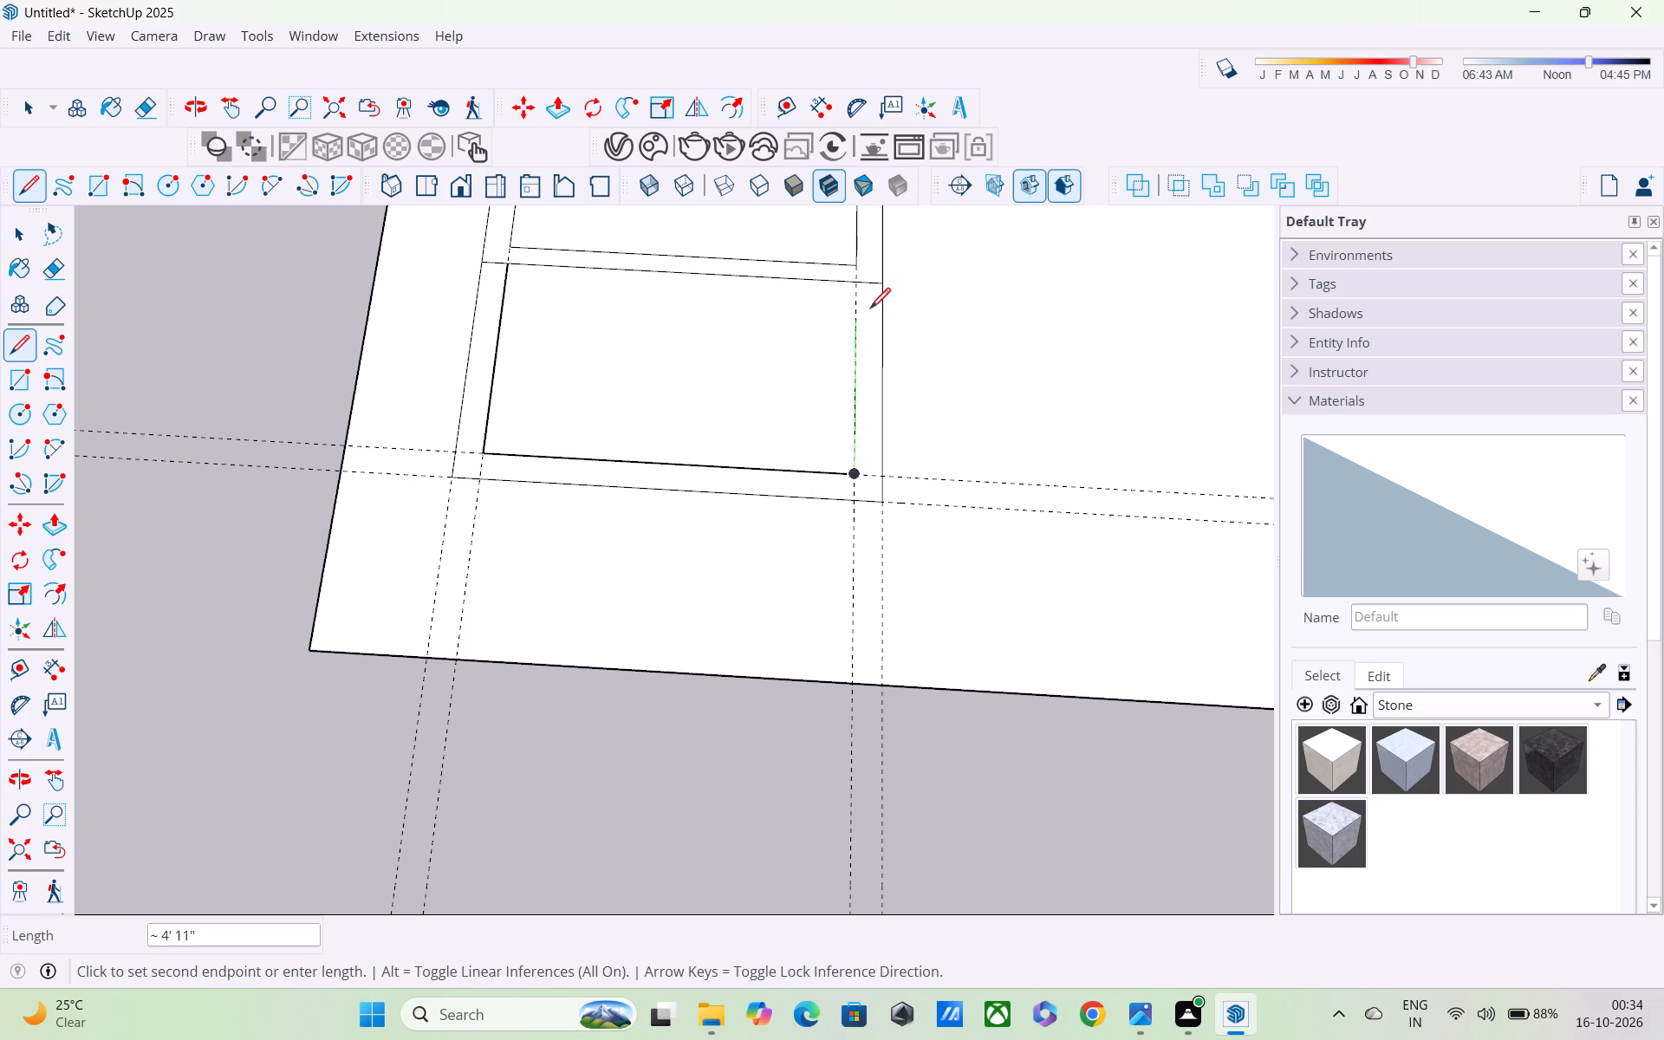
pyautogui.click(858, 291)
pyautogui.scroll(-5, 857, 296)
pyautogui.moveTo(866, 421); pyautogui.dragTo(734, 371, button='middle')
pyautogui.scroll(1, 733, 370)
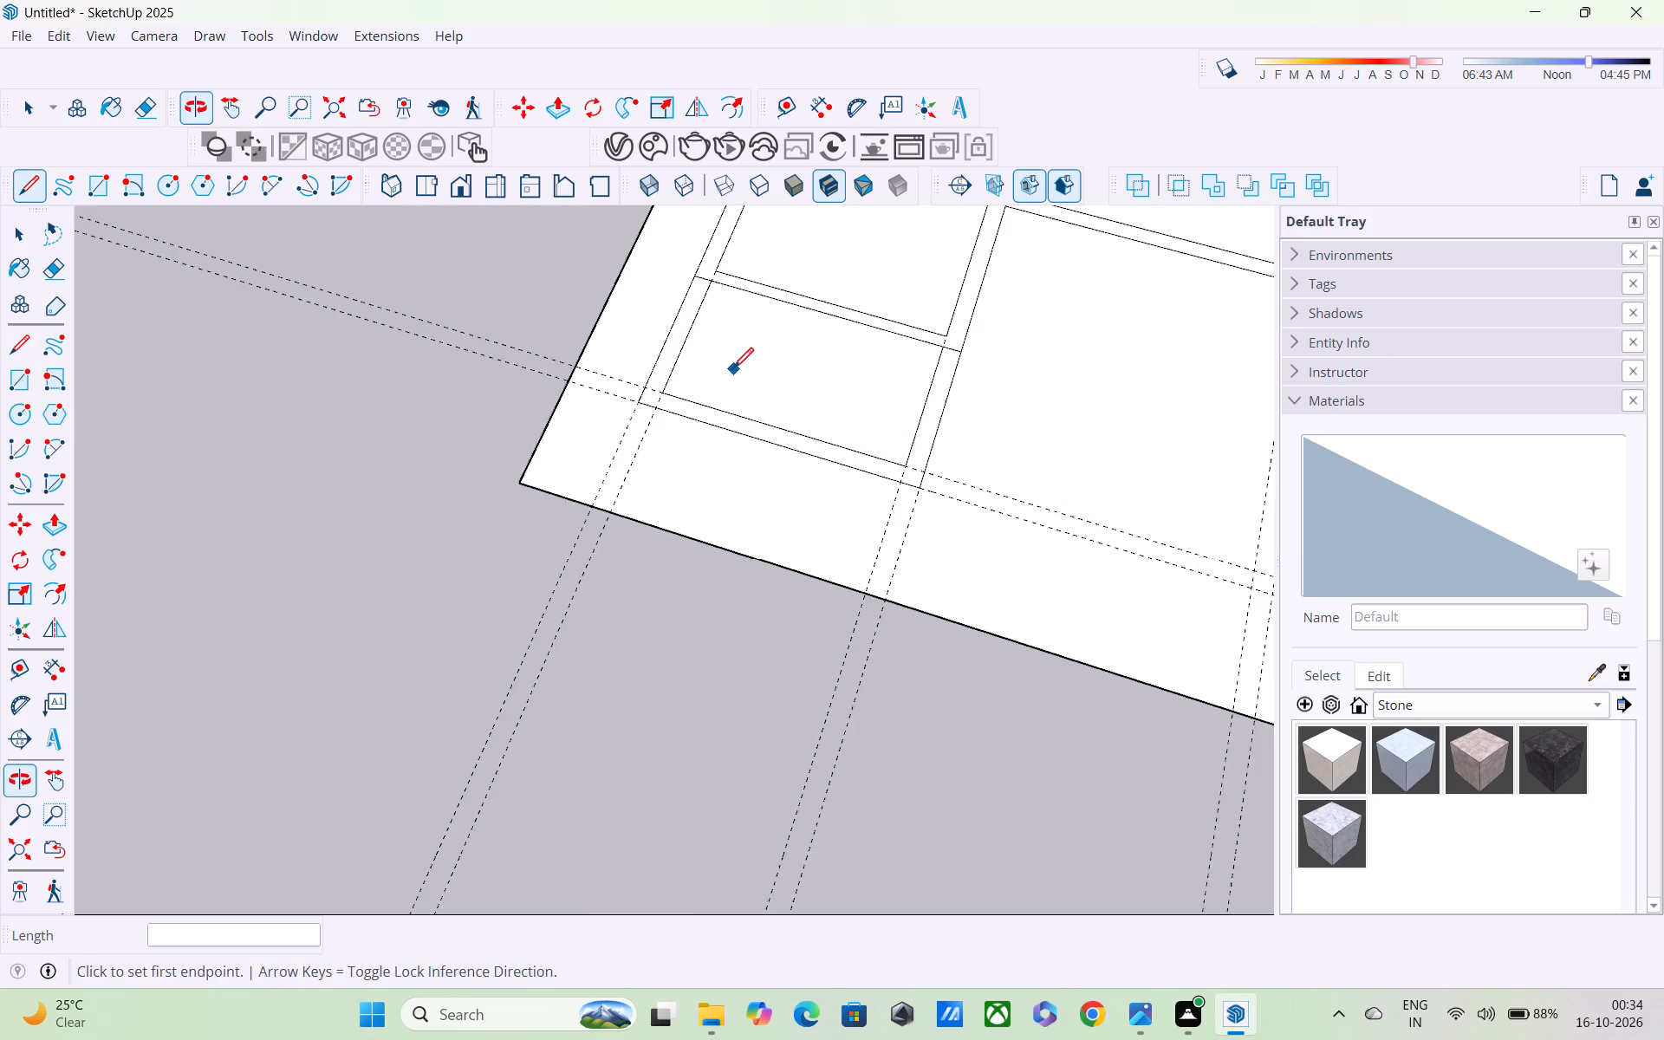
pyautogui.scroll(-14, 732, 368)
pyautogui.scroll(1, 741, 402)
pyautogui.press('space')
pyautogui.press('space')
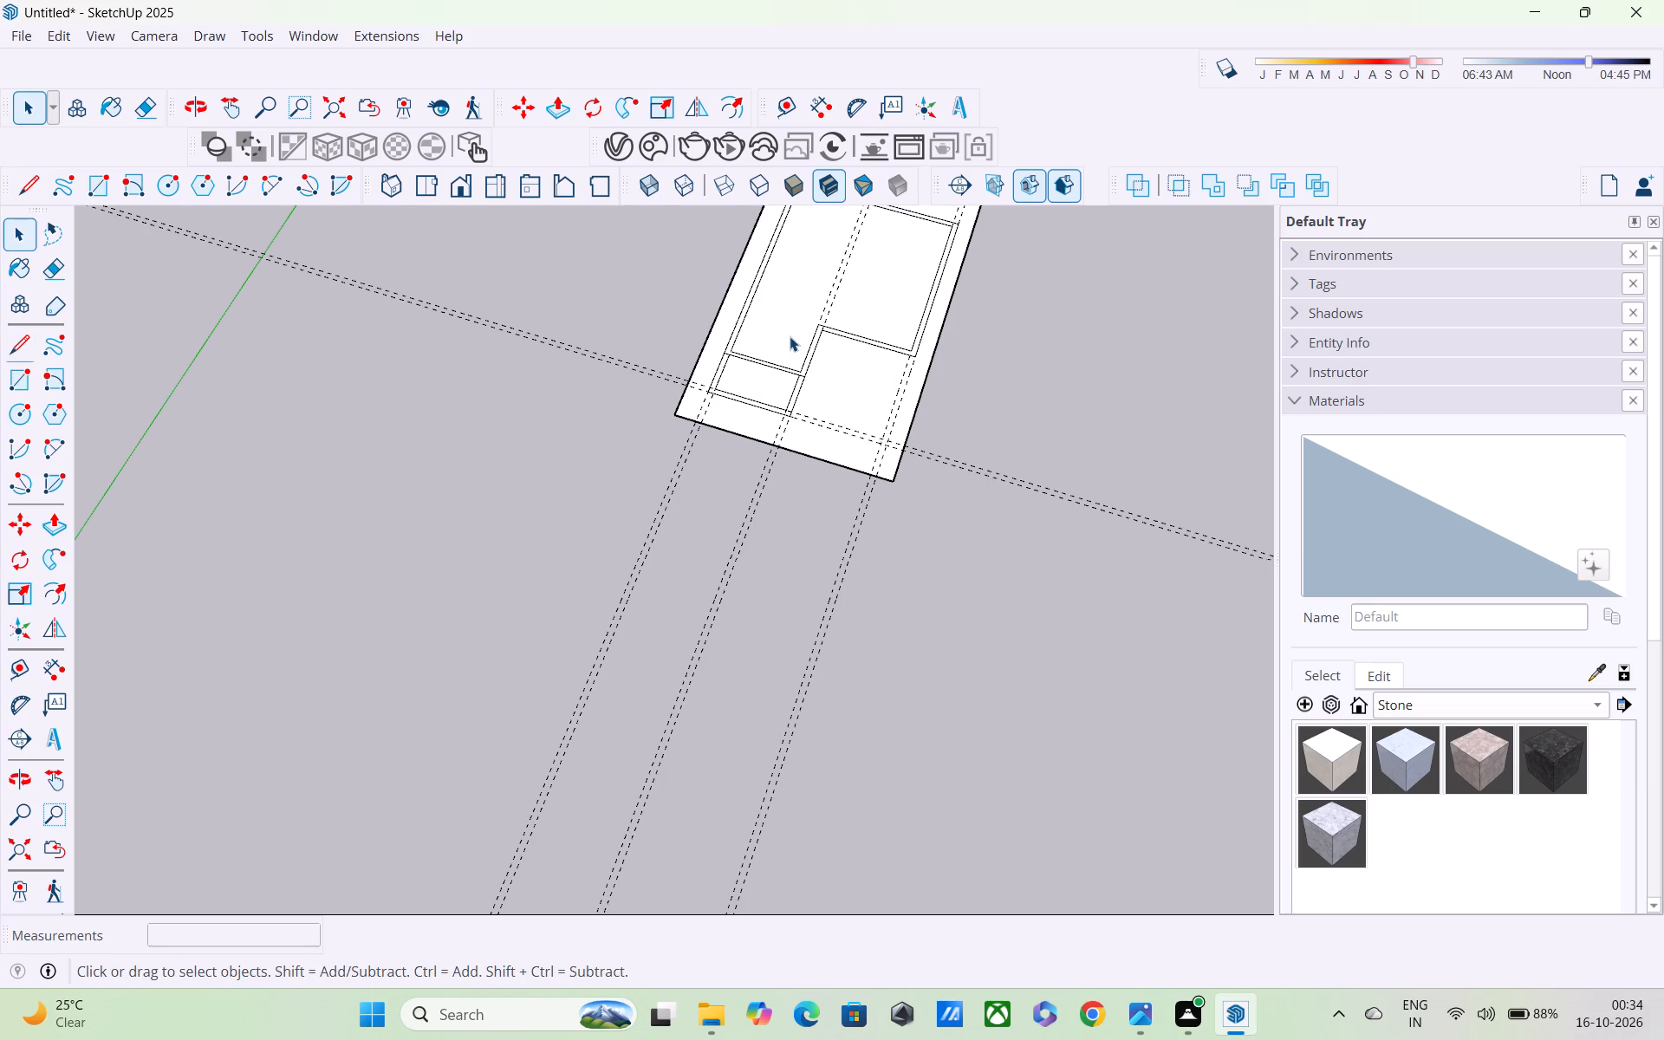
# Erase the three pairs of lengthwise guides and the last pair of cross guides.
pyautogui.press('e')
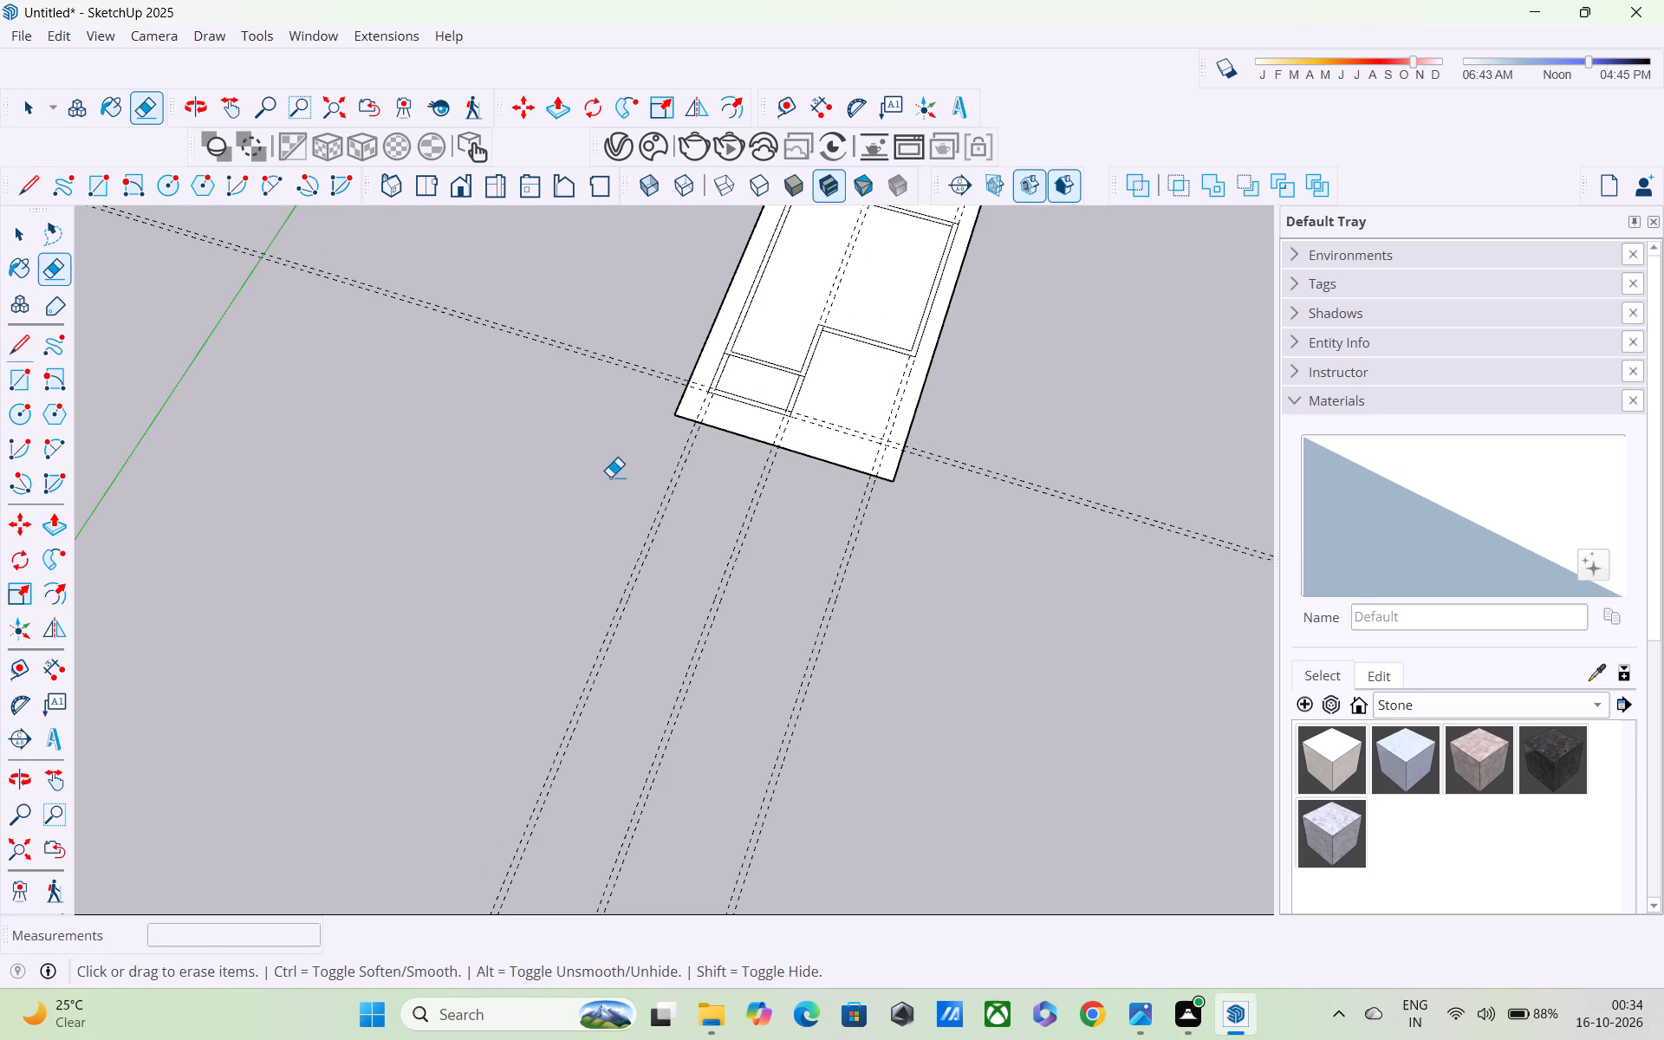
pyautogui.moveTo(562, 450); pyautogui.dragTo(817, 704)
pyautogui.moveTo(512, 297); pyautogui.dragTo(471, 442)
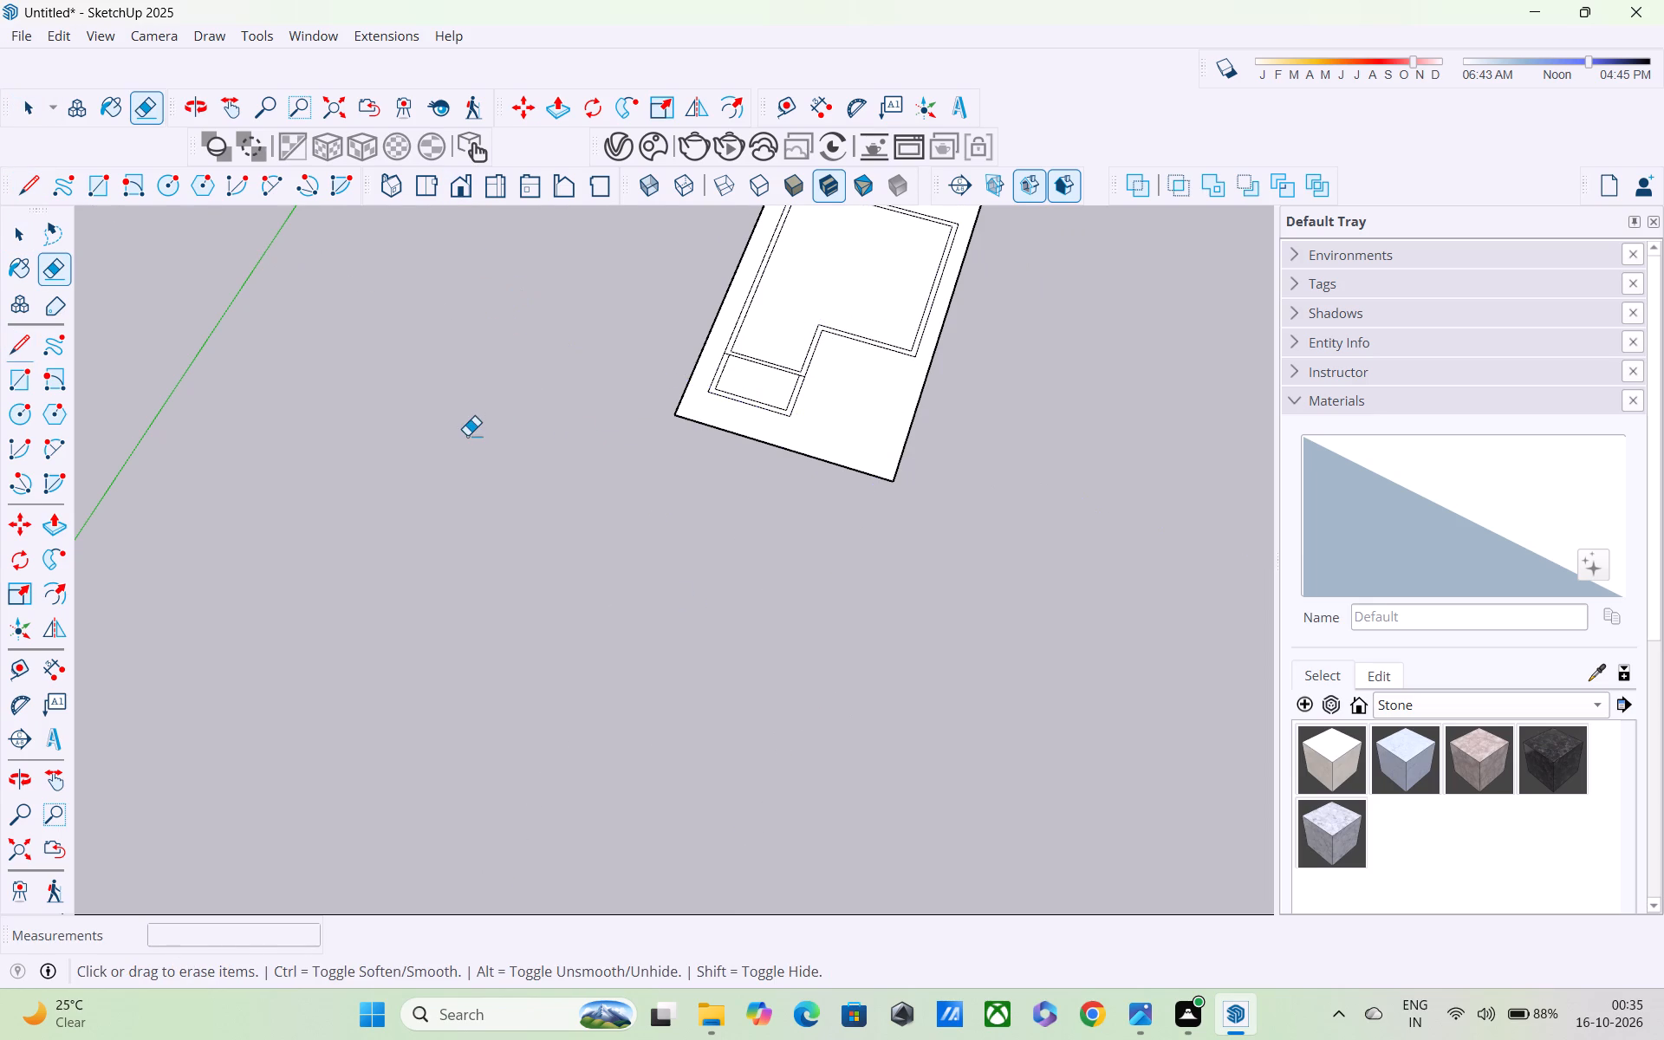
# Select the inner and outer edges of the long side wall beside the main room.
pyautogui.scroll(-7, 471, 426)
pyautogui.moveTo(552, 446); pyautogui.dragTo(700, 590, button='middle')
pyautogui.scroll(10, 744, 529)
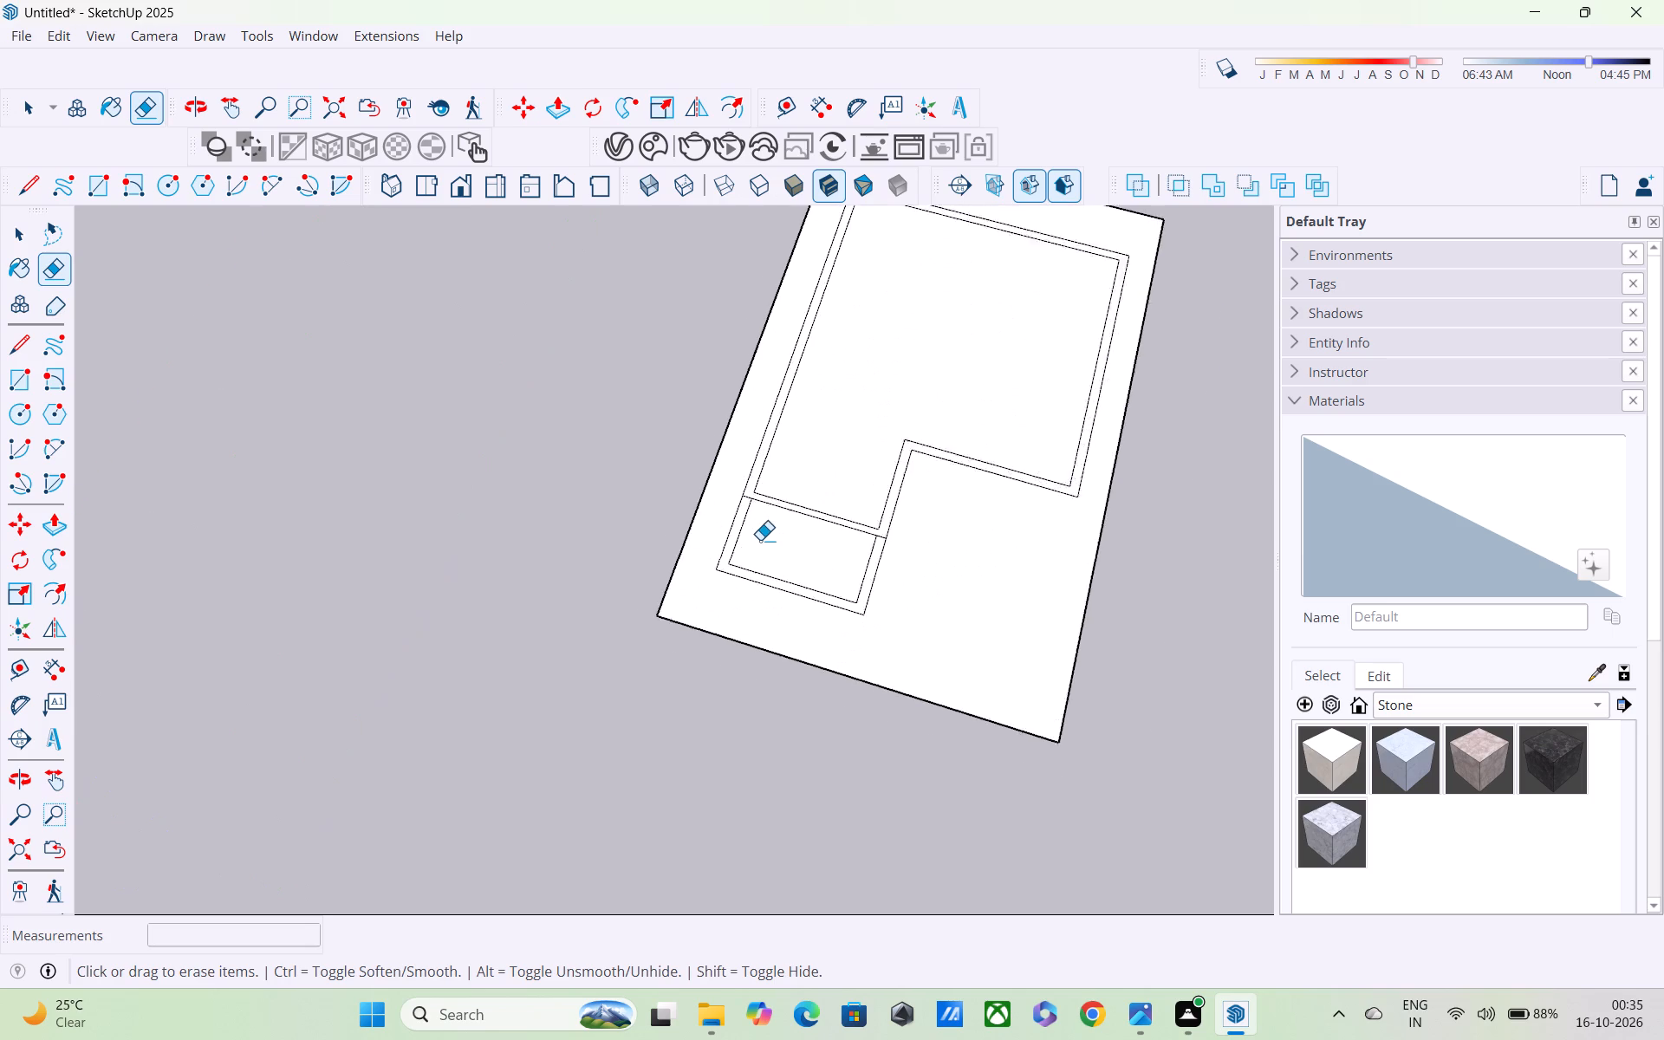
pyautogui.scroll(8, 760, 540)
pyautogui.press('space')
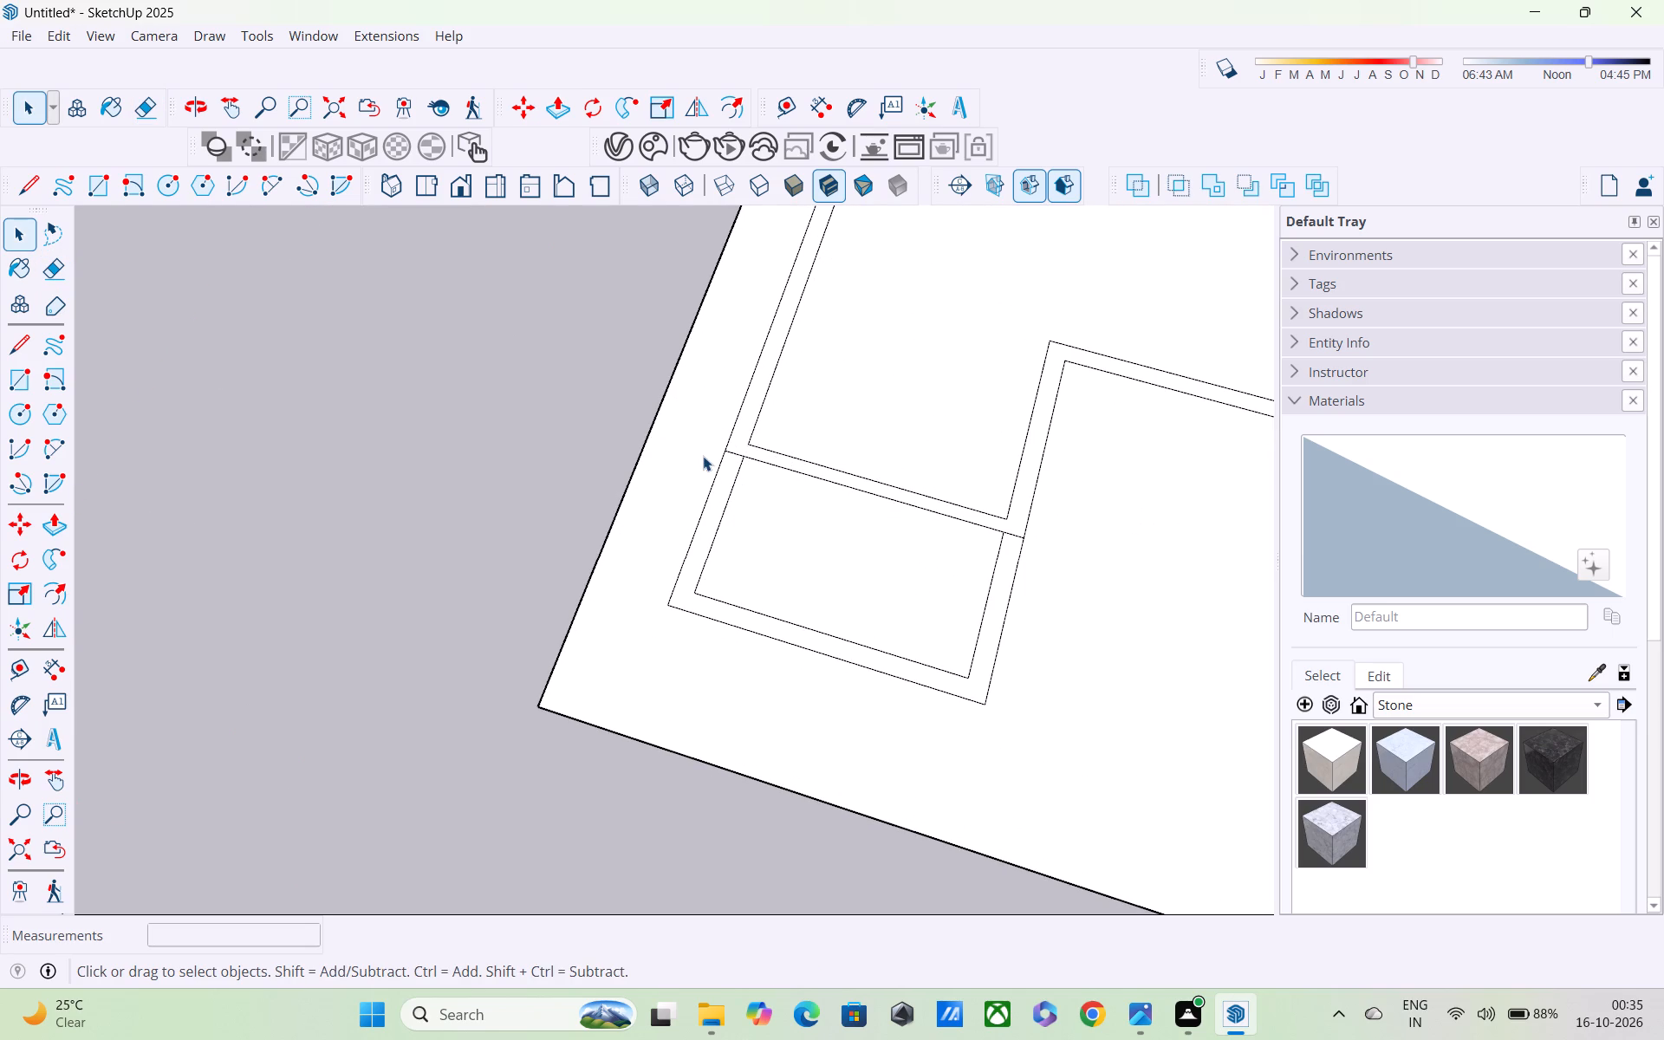
pyautogui.moveTo(751, 346); pyautogui.dragTo(789, 392)
pyautogui.moveTo(782, 380); pyautogui.dragTo(721, 332)
pyautogui.click(666, 347)
pyautogui.keyDown('shift'); pyautogui.click(778, 372); pyautogui.keyUp('shift')
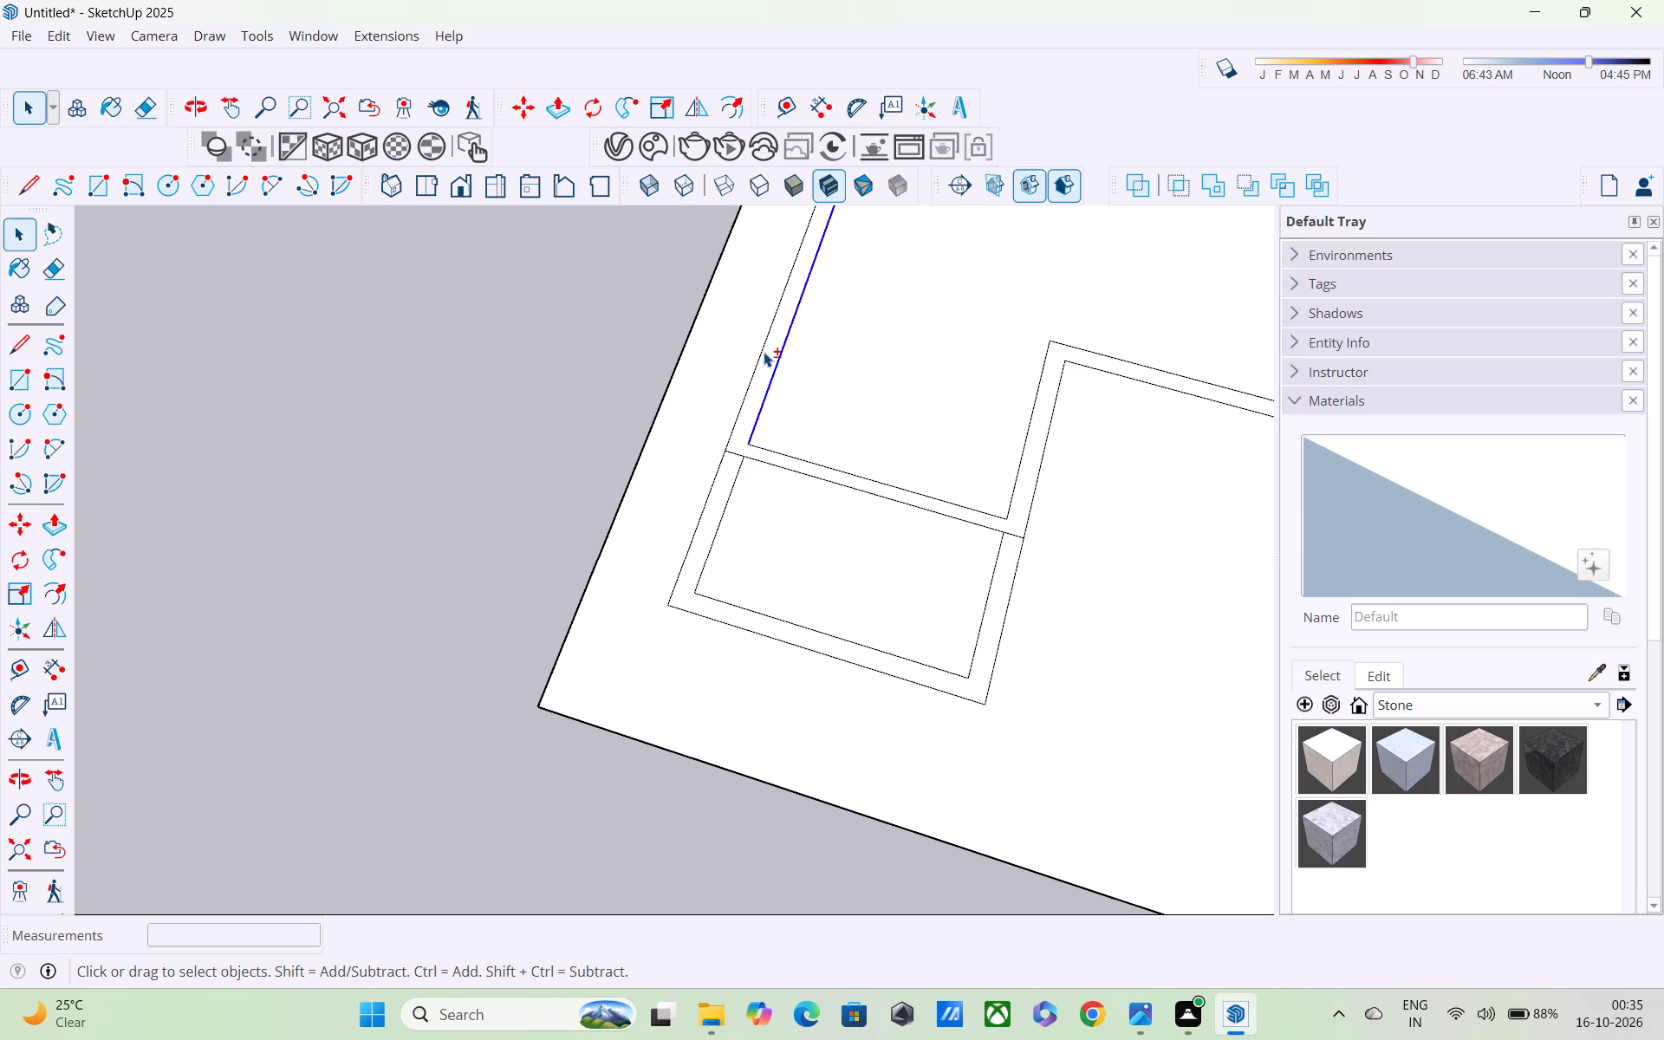
pyautogui.keyDown('shift'); pyautogui.click(762, 342); pyautogui.keyUp('shift')
pyautogui.keyDown('shift'); pyautogui.click(770, 352); pyautogui.keyUp('shift')
pyautogui.keyDown('shift'); pyautogui.click(764, 338); pyautogui.keyUp('shift')
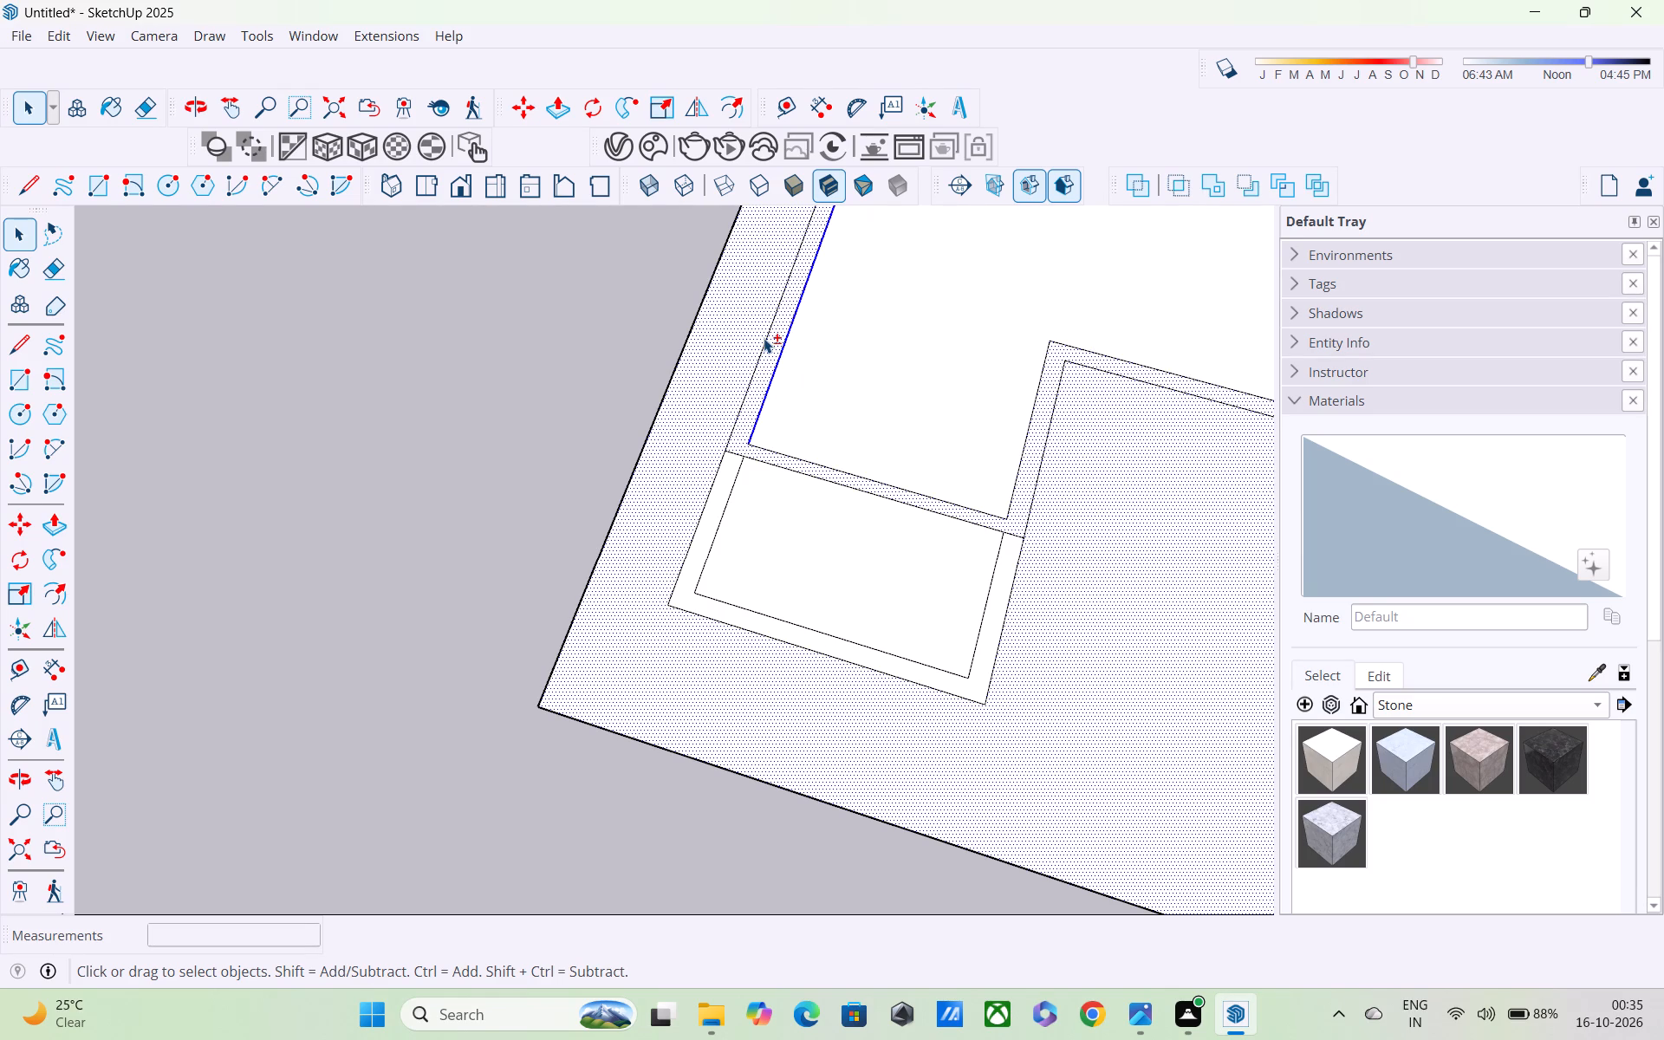
pyautogui.keyDown('shift'); pyautogui.click(752, 326); pyautogui.keyUp('shift')
# Add the inner and outer edges of the cross wall above the extra room to the selection, including its short corner segment.
pyautogui.keyDown('shift'); pyautogui.click(750, 455); pyautogui.keyUp('shift')
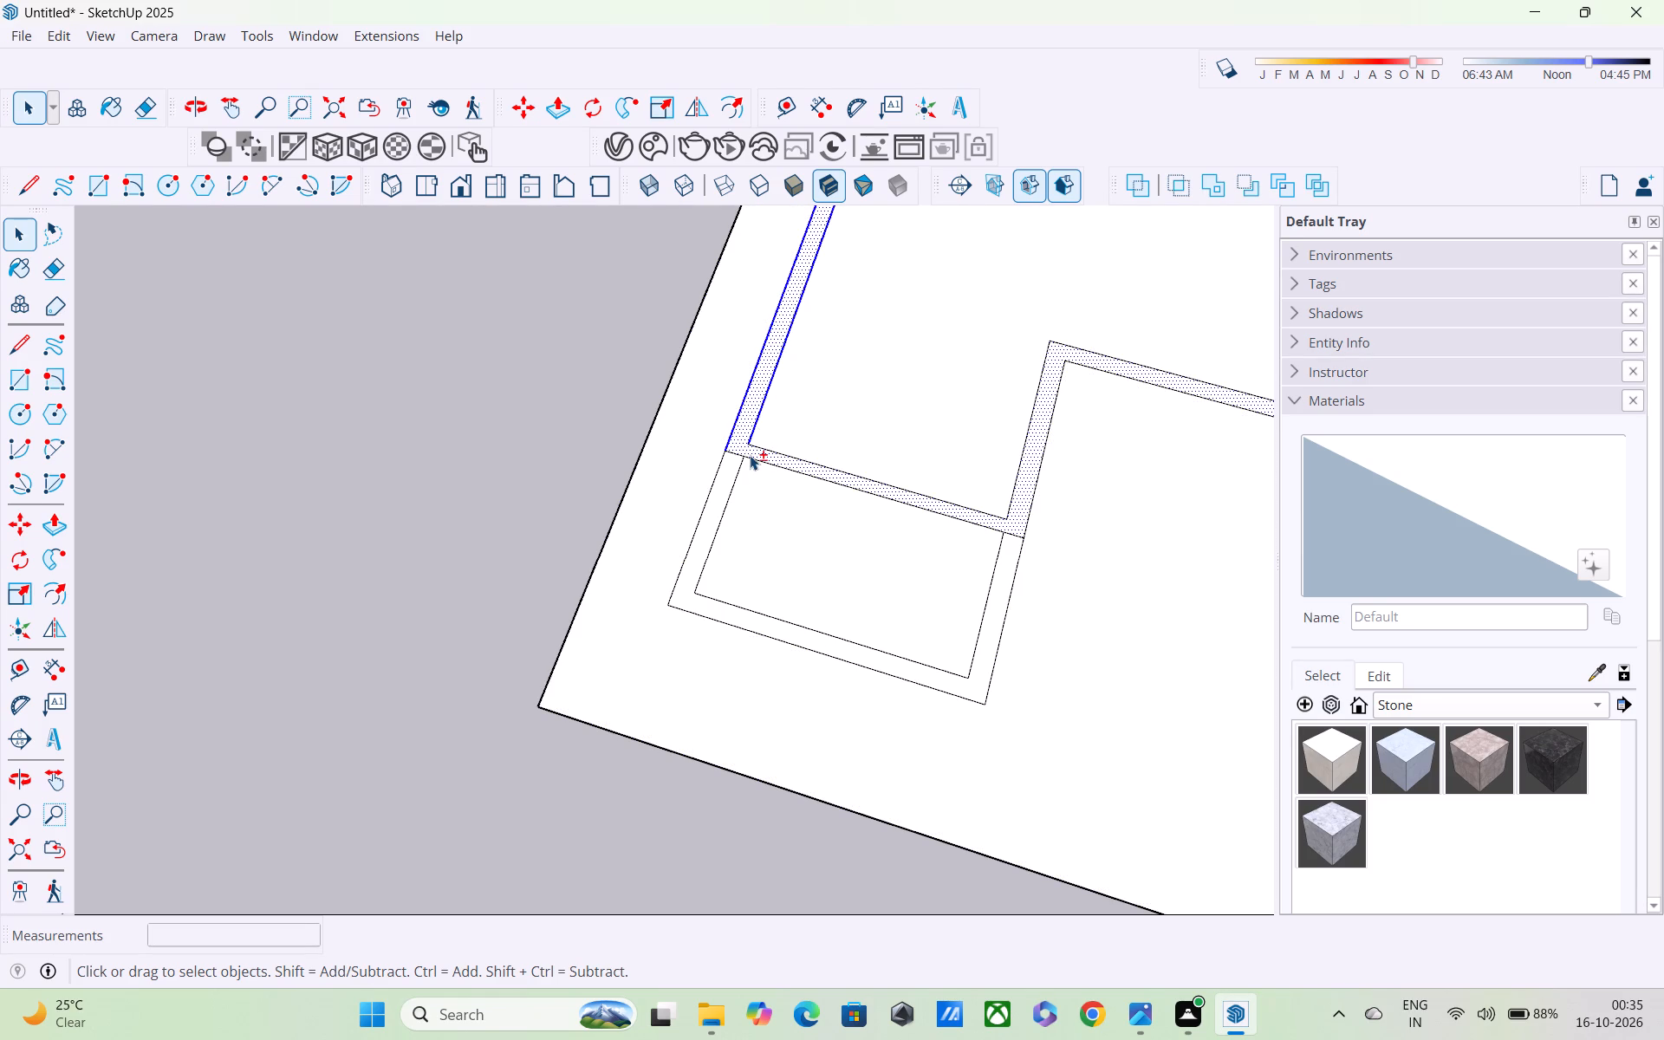
pyautogui.keyDown('shift'); pyautogui.scroll(6, 741, 451); pyautogui.keyUp('shift')
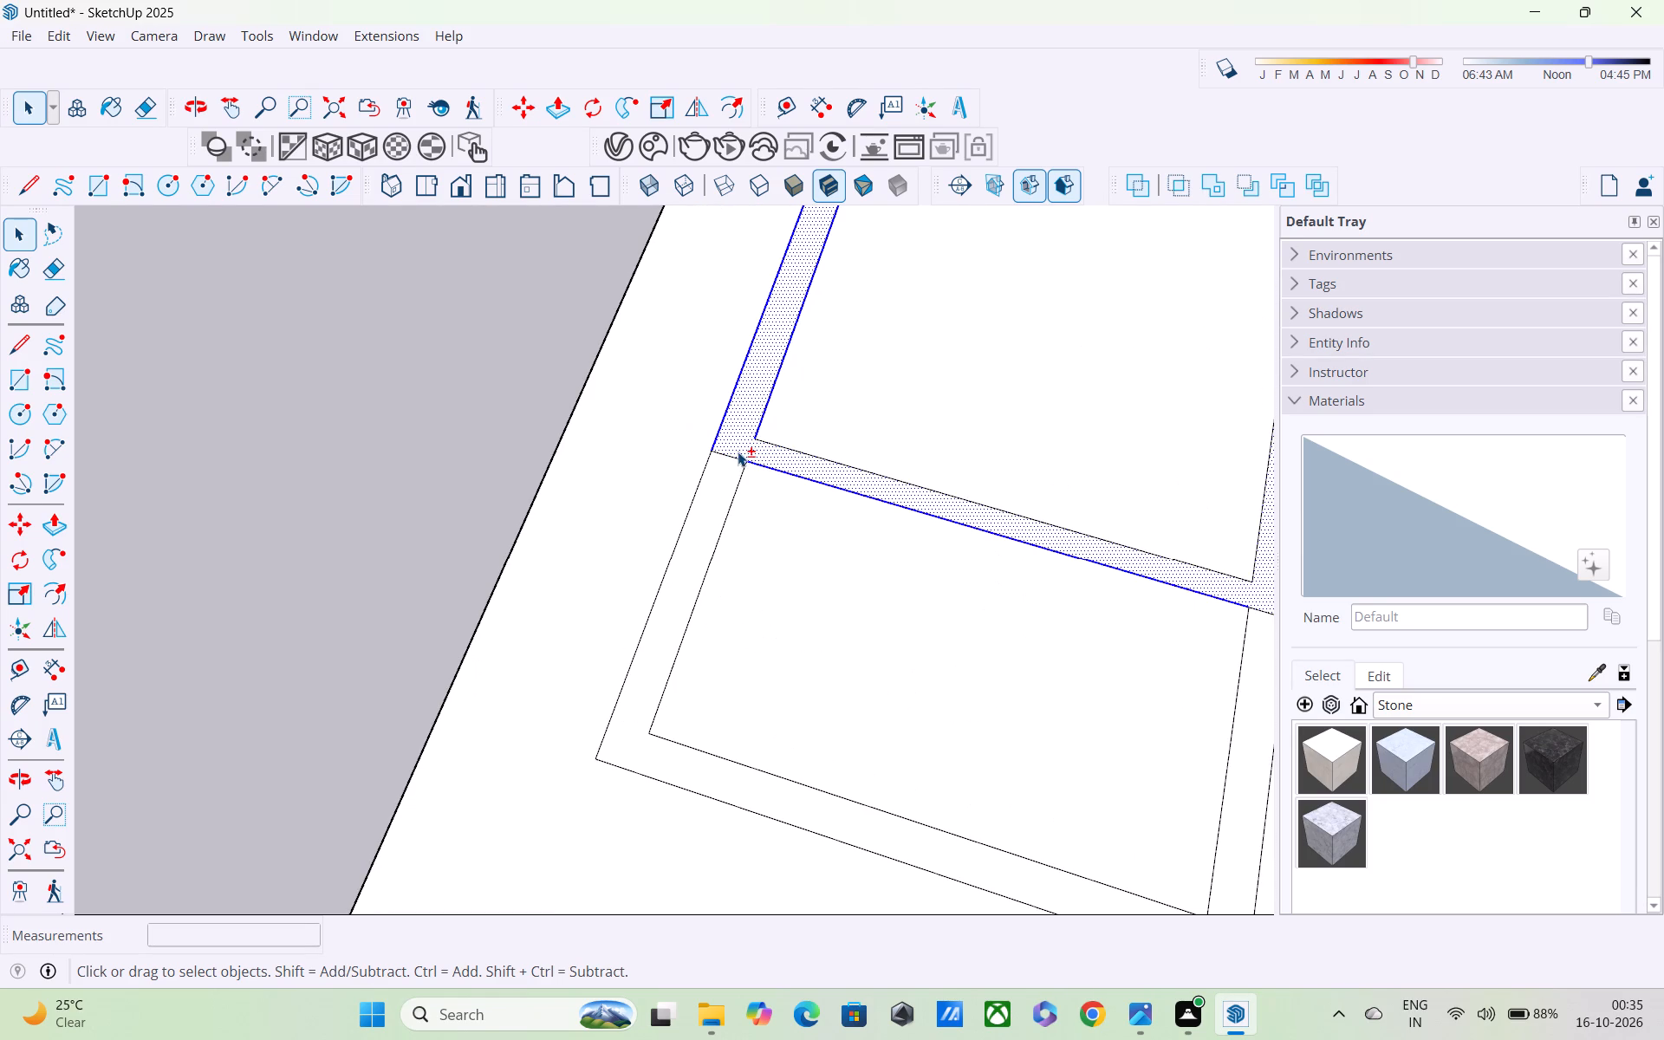
pyautogui.keyDown('shift'); pyautogui.click(737, 453); pyautogui.keyUp('shift')
pyautogui.keyDown('shift'); pyautogui.click(738, 458); pyautogui.keyUp('shift')
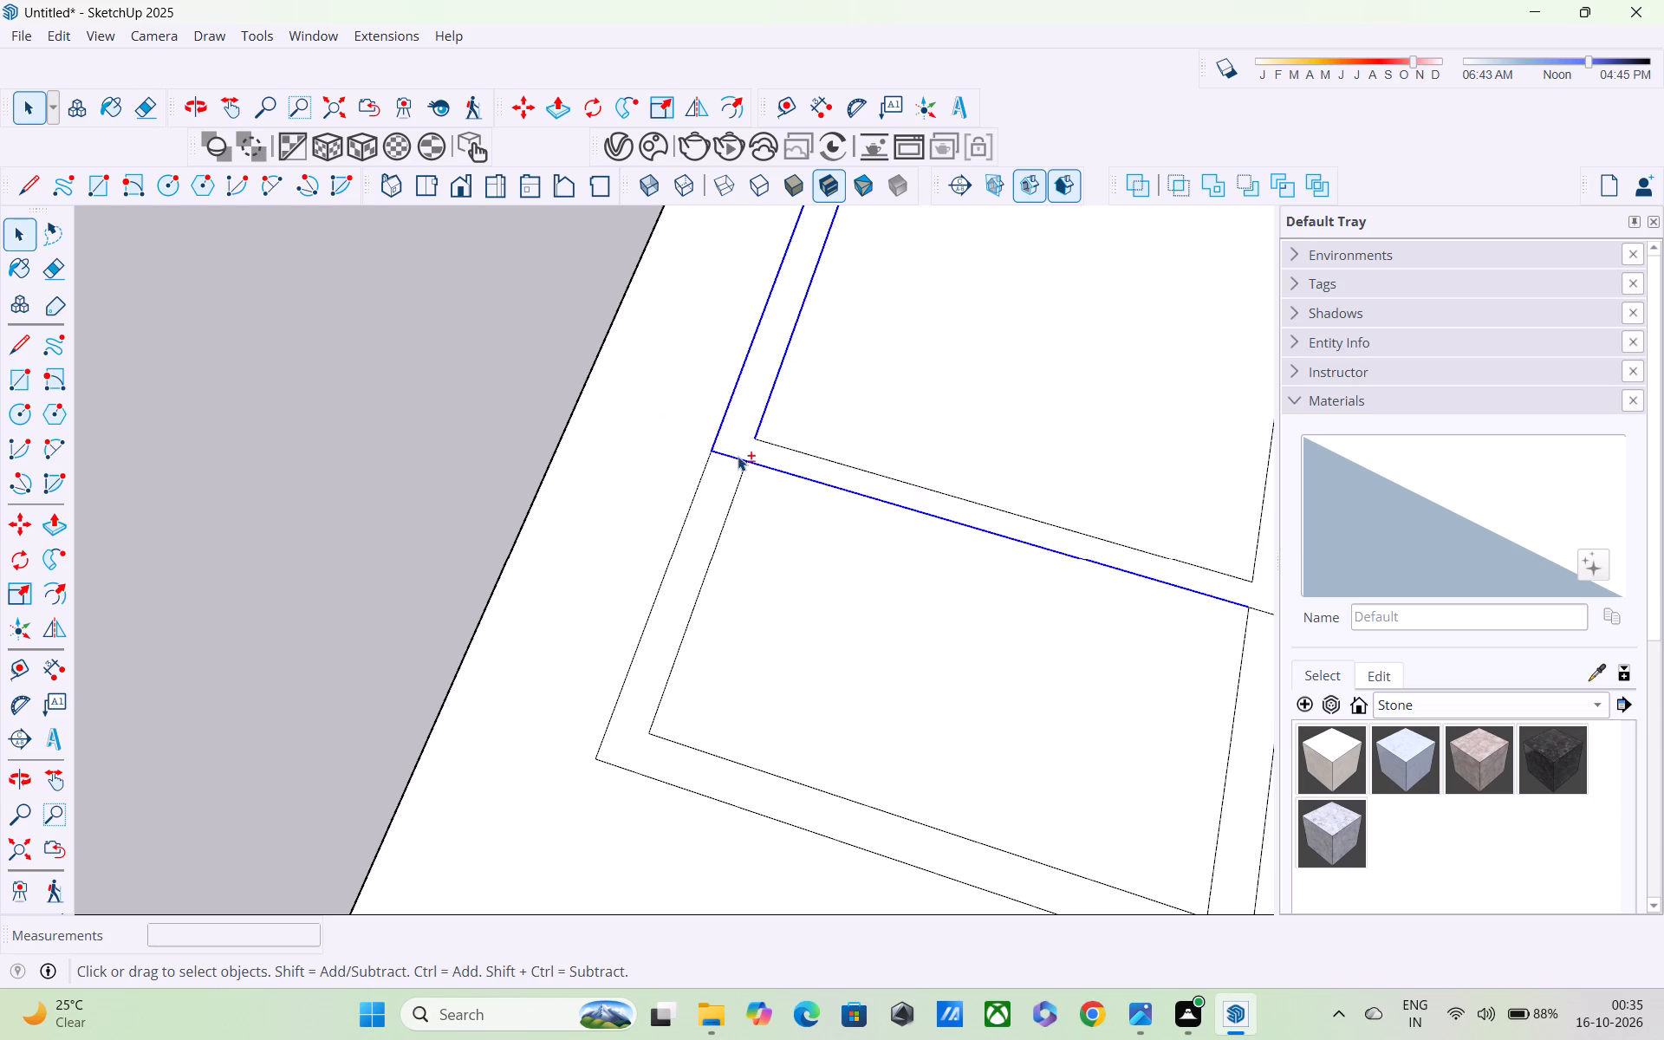
pyautogui.keyDown('shift'); pyautogui.click(759, 428); pyautogui.keyUp('shift')
pyautogui.keyDown('shift'); pyautogui.click(773, 446); pyautogui.keyUp('shift')
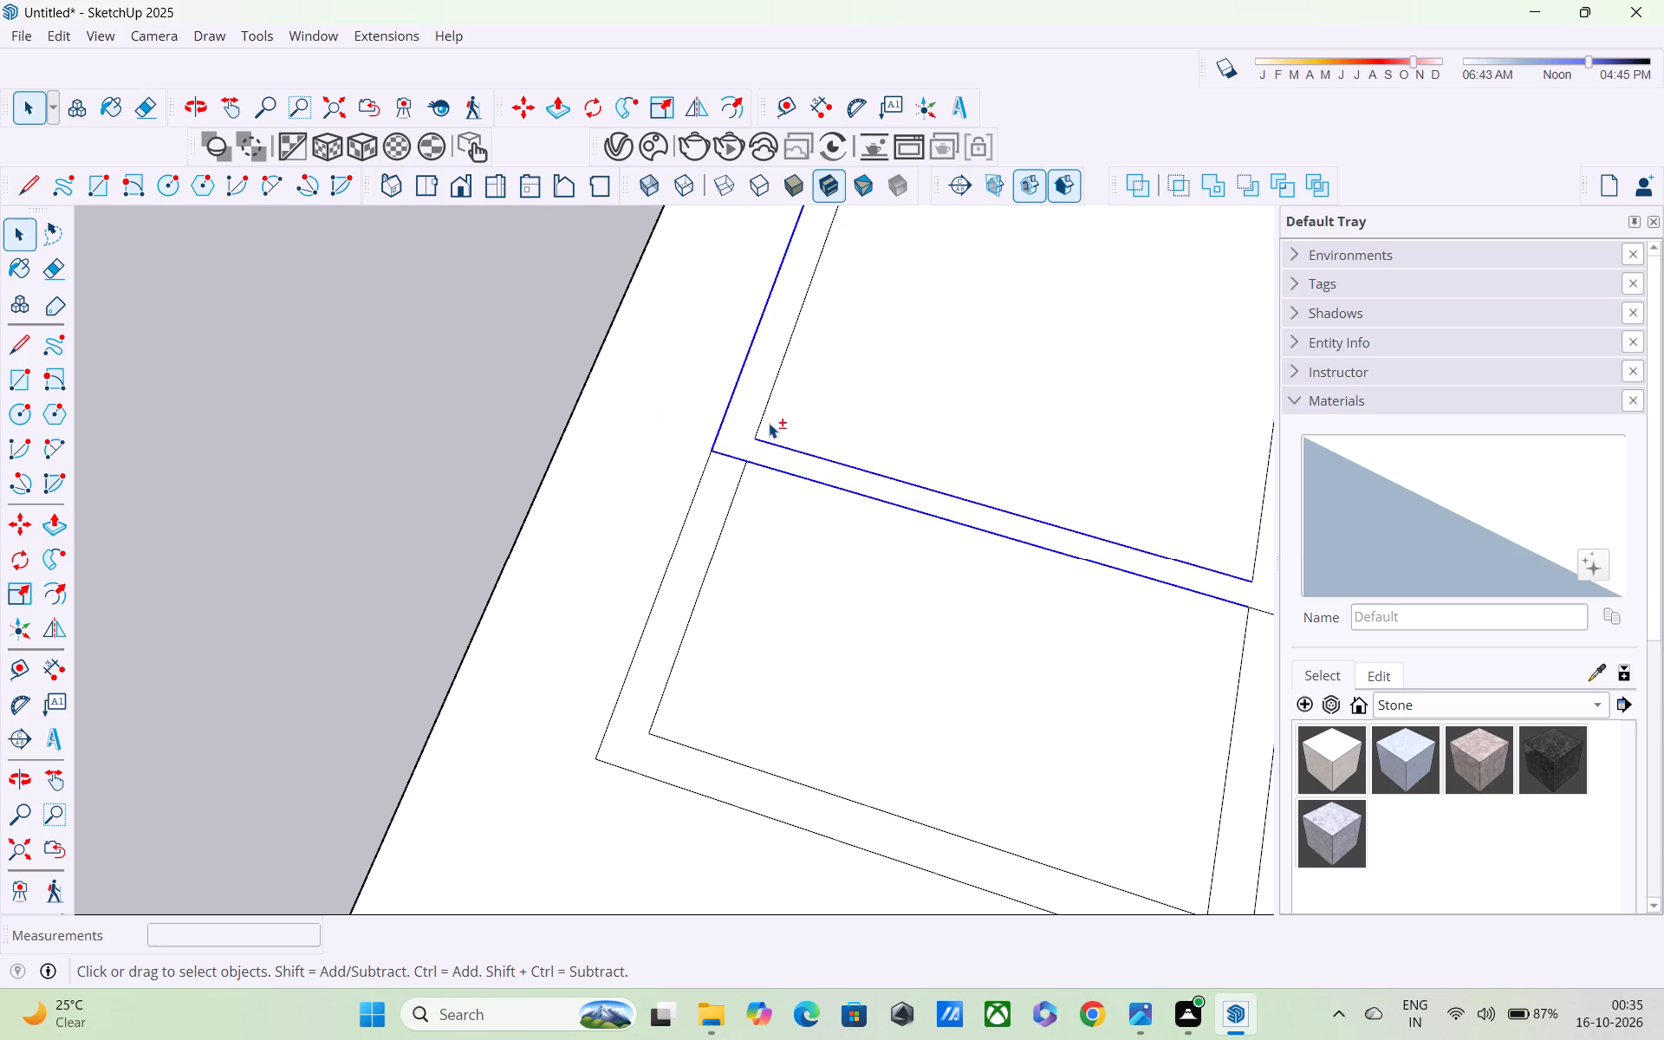
pyautogui.keyDown('shift'); pyautogui.click(766, 406); pyautogui.keyUp('shift')
# Add both edges of the short return wall at the notch, plus the cross wall's remaining outer end segment, to the selection.
pyautogui.keyDown('shift'); pyautogui.scroll(-6, 766, 411); pyautogui.keyUp('shift')
pyautogui.keyDown('shift'); pyautogui.moveTo(809, 423); pyautogui.dragTo(512, 388, button='middle'); pyautogui.keyUp('shift')
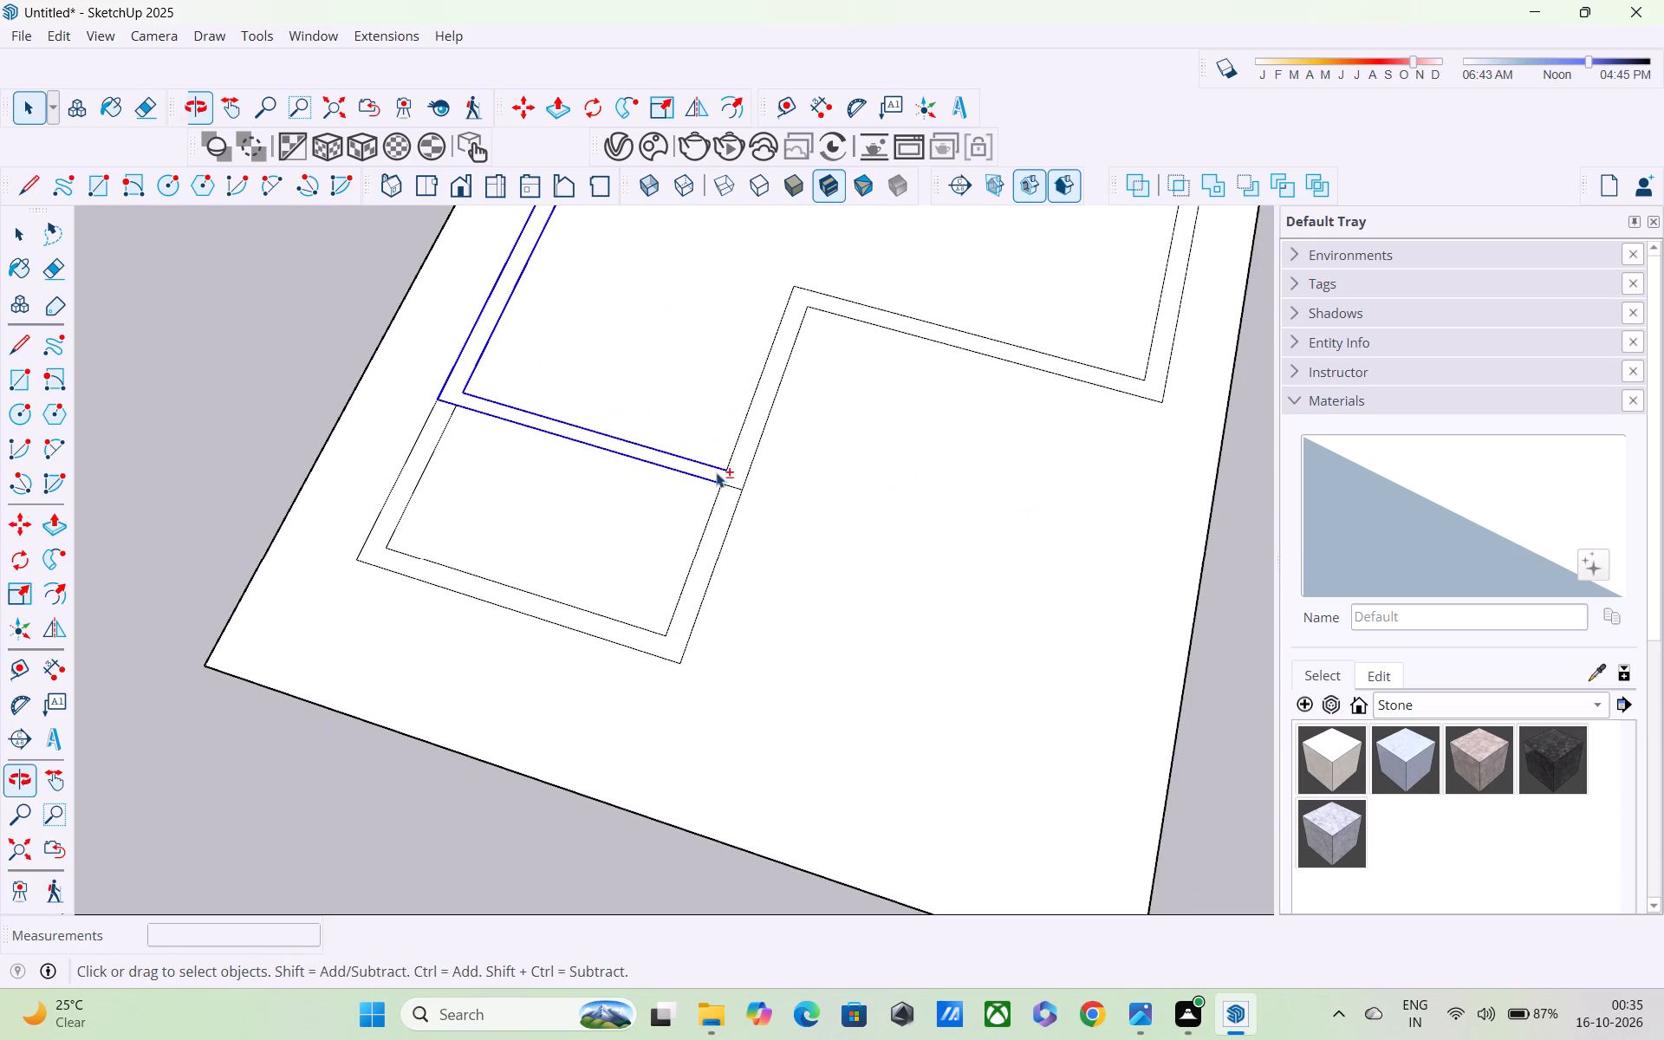
pyautogui.keyDown('shift'); pyautogui.scroll(4, 718, 473); pyautogui.keyUp('shift')
pyautogui.keyDown('shift'); pyautogui.click(750, 400); pyautogui.keyUp('shift')
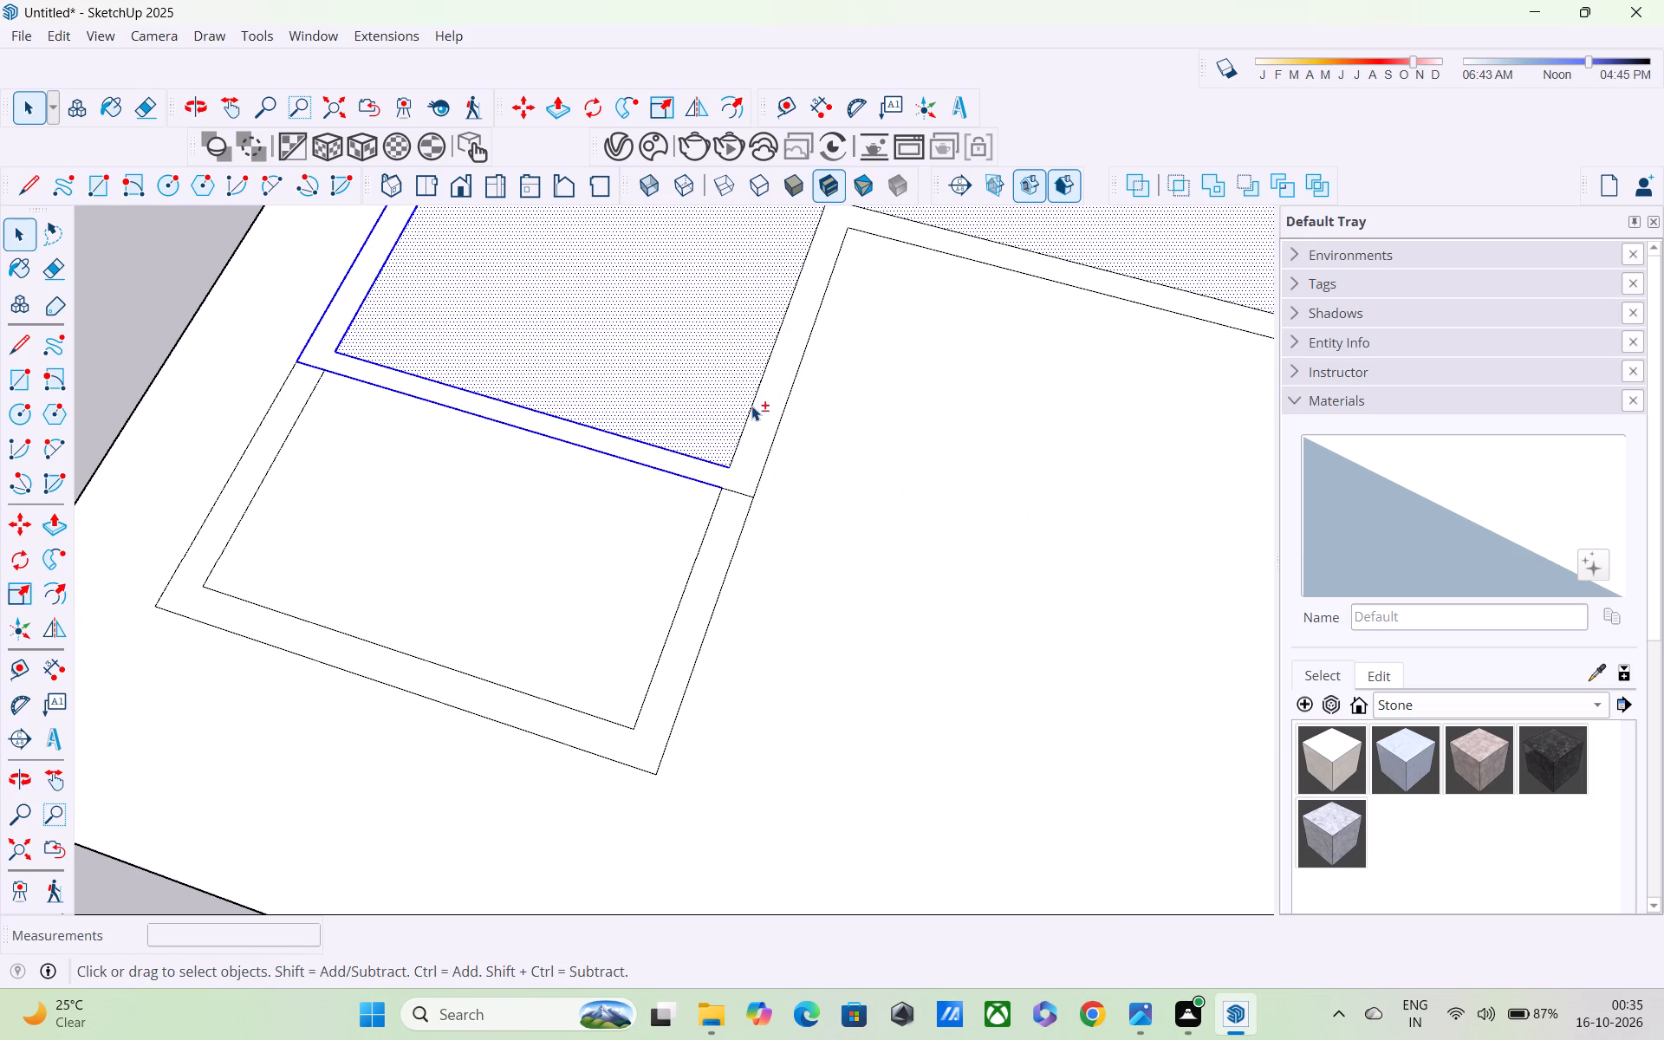
pyautogui.keyDown('shift'); pyautogui.click(751, 406); pyautogui.keyUp('shift')
pyautogui.keyDown('shift'); pyautogui.click(725, 373); pyautogui.keyUp('shift')
pyautogui.keyDown('shift'); pyautogui.click(776, 430); pyautogui.keyUp('shift')
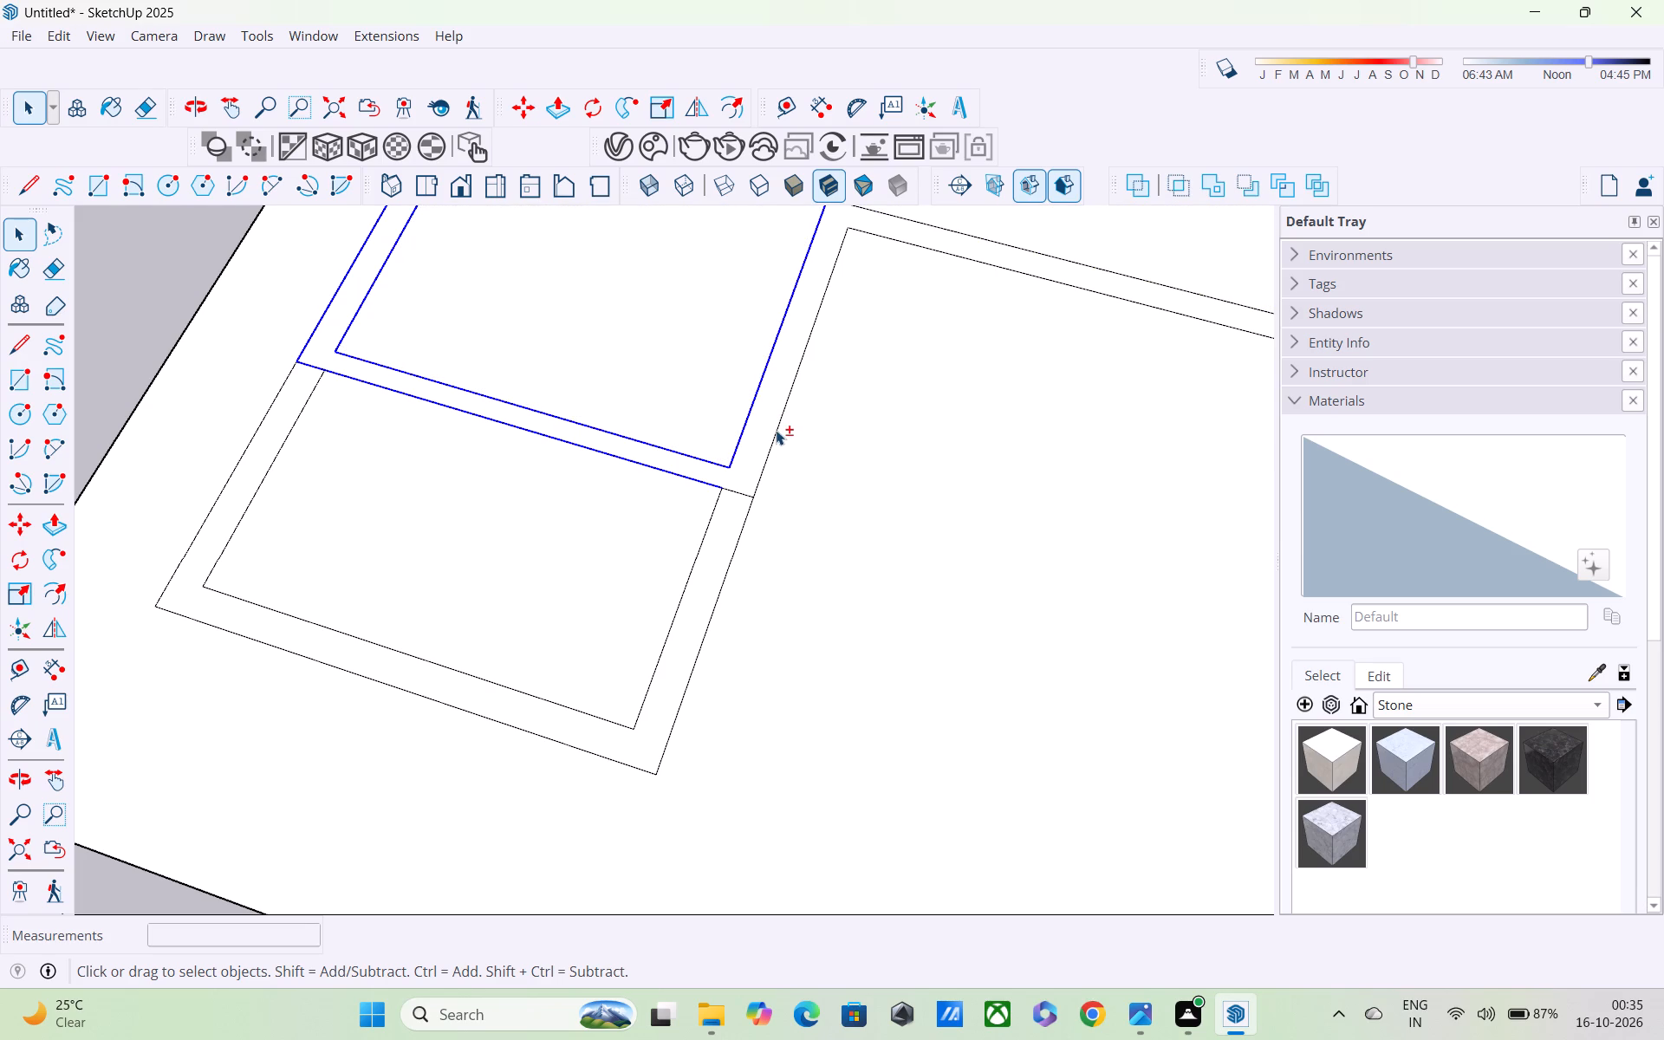
pyautogui.keyDown('shift'); pyautogui.scroll(-4, 838, 397); pyautogui.keyUp('shift')
pyautogui.keyDown('shift'); pyautogui.moveTo(868, 362); pyautogui.dragTo(845, 413, button='middle'); pyautogui.keyUp('shift')
pyautogui.keyDown('shift'); pyautogui.scroll(7, 754, 519); pyautogui.keyUp('shift')
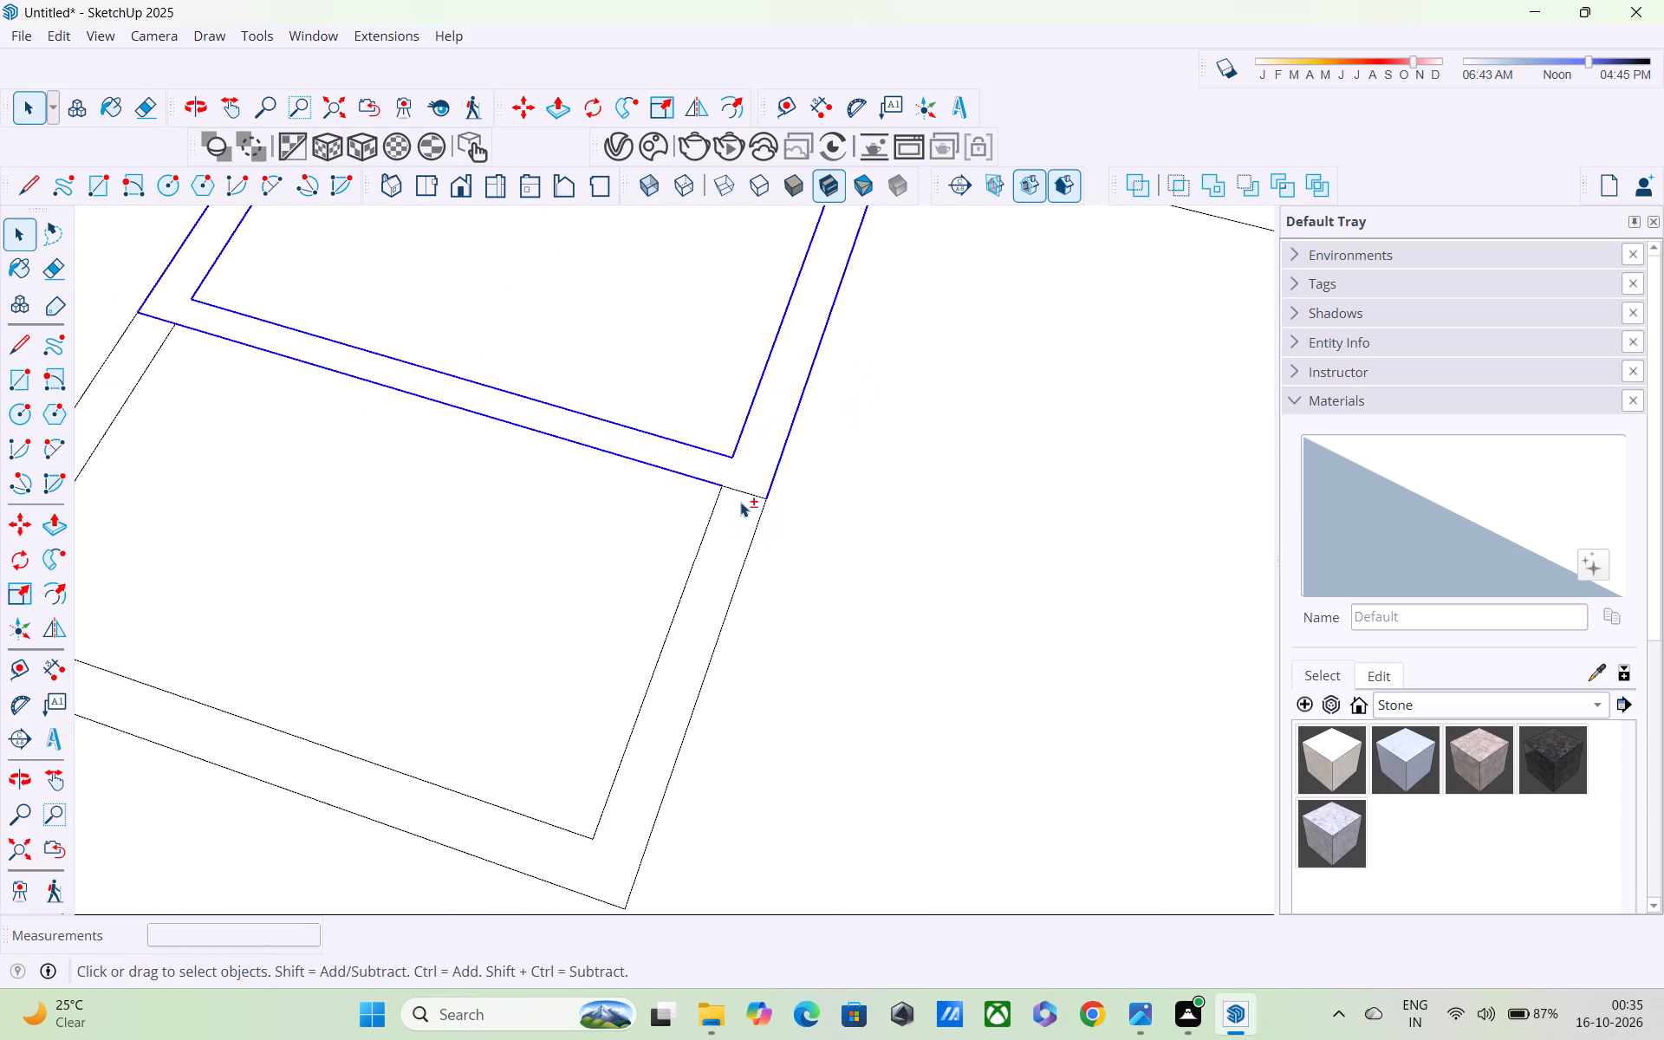
pyautogui.keyDown('shift'); pyautogui.click(744, 490); pyautogui.keyUp('shift')
# Add both edges of the notch's cross wall to the selection, including the short outer segment at the plot-side corner.
pyautogui.keyDown('shift'); pyautogui.scroll(-6, 833, 458); pyautogui.keyUp('shift')
pyautogui.keyDown('shift'); pyautogui.moveTo(913, 387); pyautogui.dragTo(842, 410, button='middle'); pyautogui.keyUp('shift')
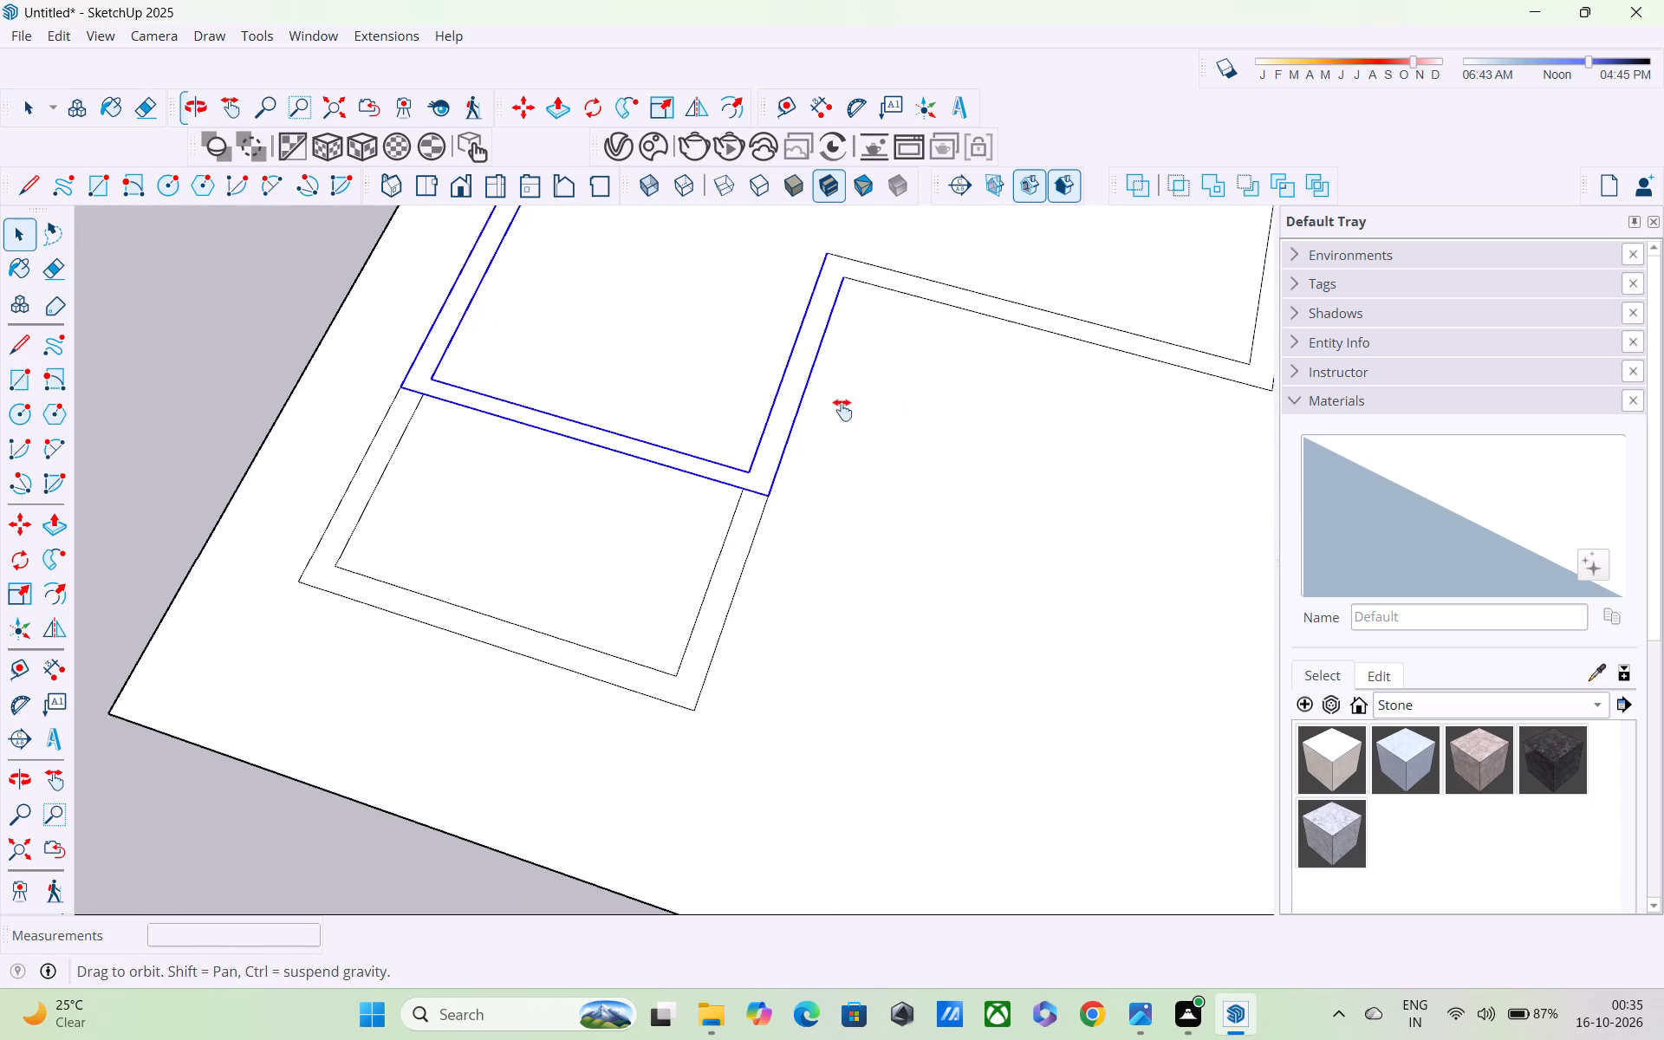
pyautogui.keyDown('shift'); pyautogui.moveTo(842, 410); pyautogui.dragTo(592, 464, button='middle'); pyautogui.keyUp('shift')
pyautogui.keyDown('shift'); pyautogui.scroll(5, 668, 408); pyautogui.keyUp('shift')
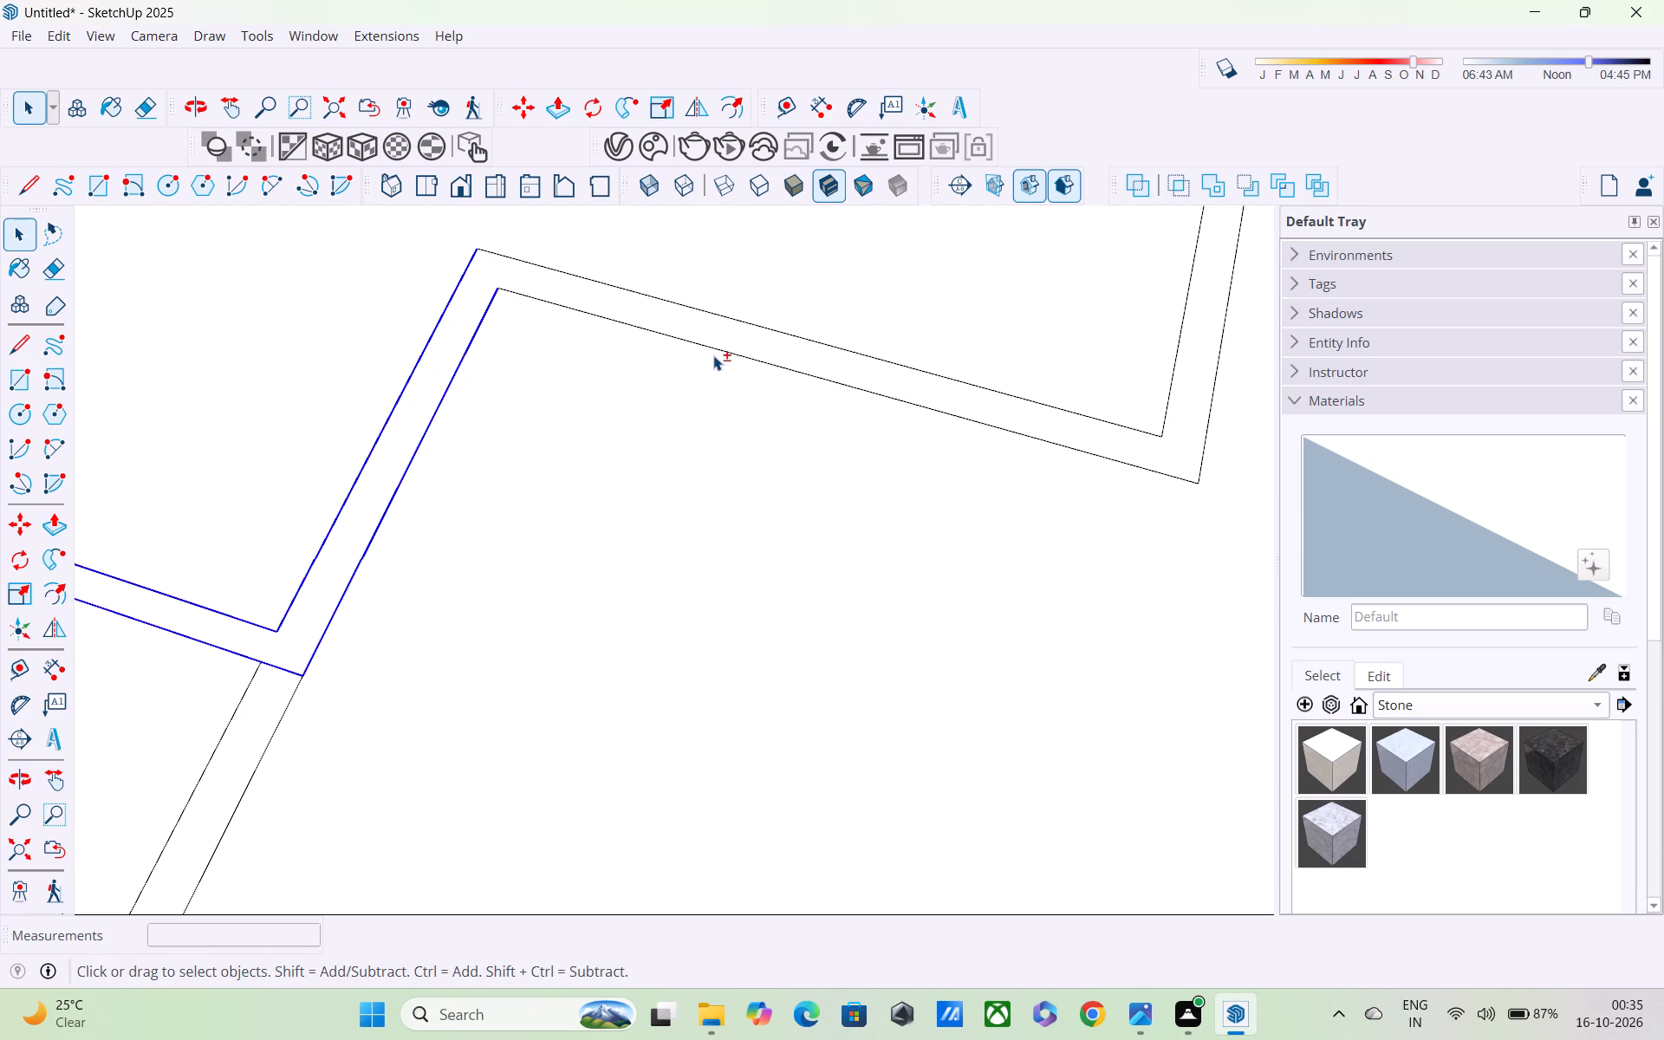
pyautogui.keyDown('shift'); pyautogui.click(713, 351); pyautogui.keyUp('shift')
pyautogui.keyDown('shift'); pyautogui.click(732, 321); pyautogui.keyUp('shift')
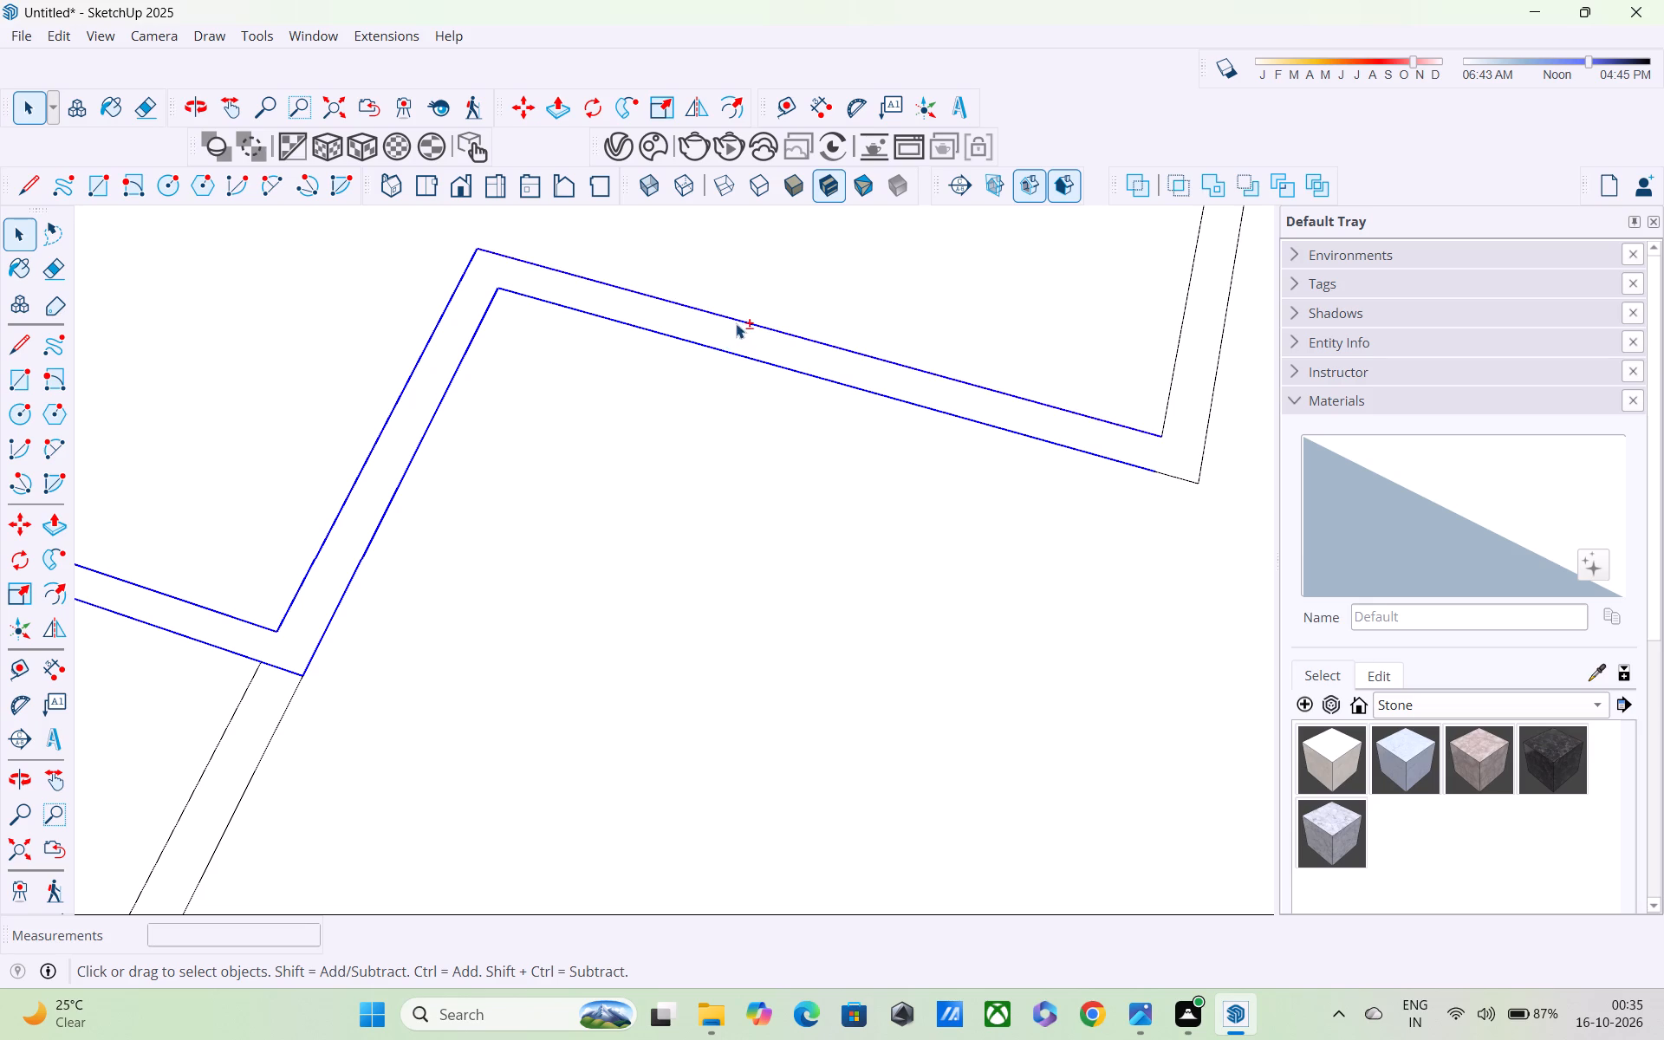
pyautogui.keyDown('shift'); pyautogui.scroll(-4, 740, 328); pyautogui.keyUp('shift')
pyautogui.keyDown('shift'); pyautogui.moveTo(748, 355); pyautogui.dragTo(331, 440, button='middle'); pyautogui.keyUp('shift')
pyautogui.keyDown('shift'); pyautogui.scroll(1, 335, 444); pyautogui.keyUp('shift')
pyautogui.keyDown('shift'); pyautogui.scroll(5, 705, 497); pyautogui.keyUp('shift')
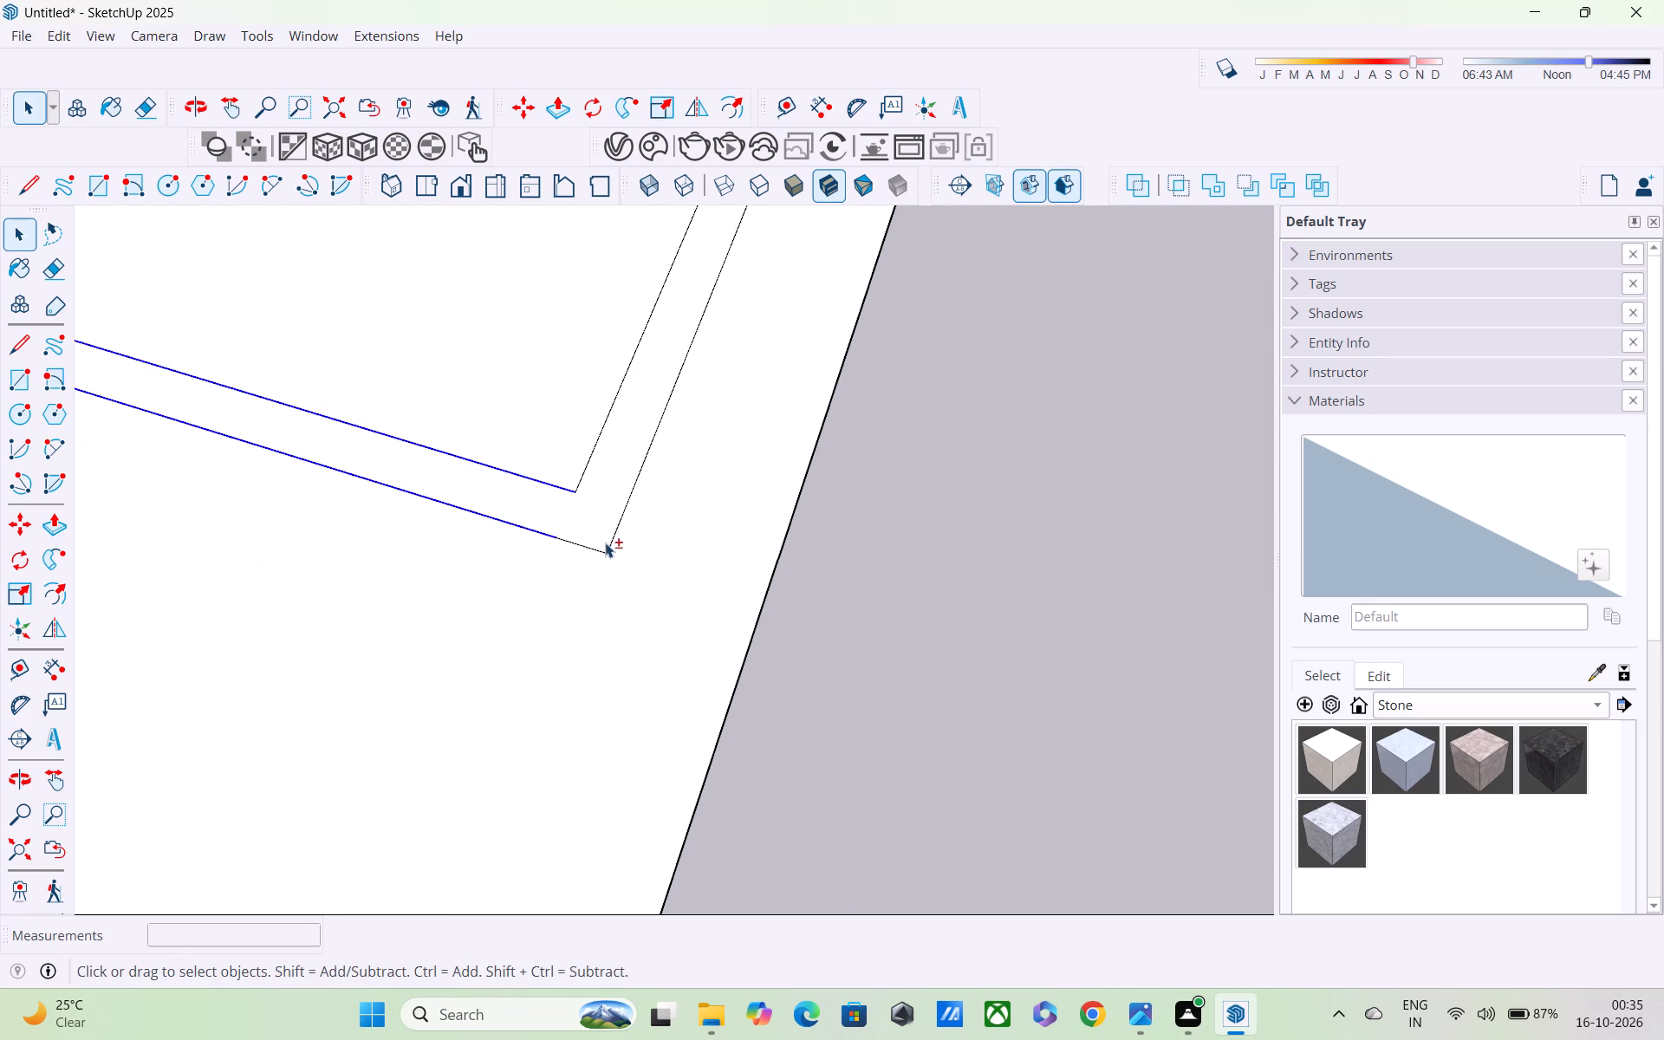
pyautogui.keyDown('shift'); pyautogui.click(598, 550); pyautogui.keyUp('shift')
# Add the inner and outer edges of the opposite long side wall to the selection, leaving the faces out.
pyautogui.keyDown('shift'); pyautogui.click(645, 476); pyautogui.keyUp('shift')
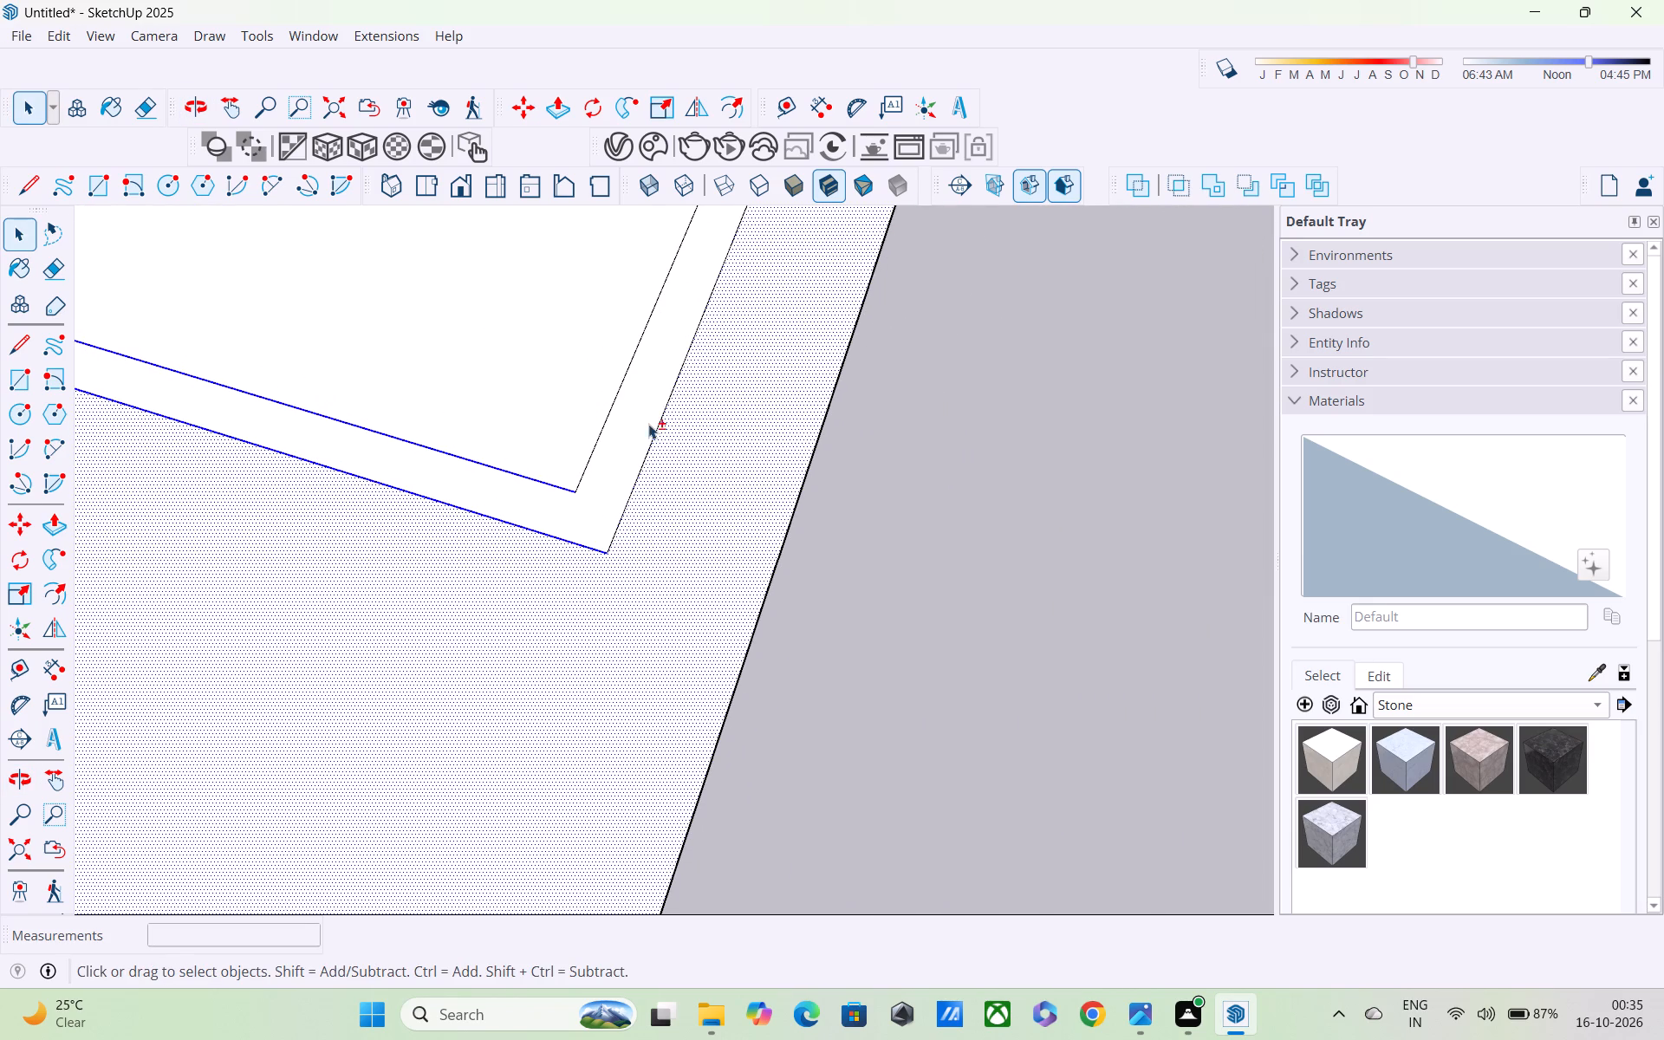
pyautogui.keyDown('shift'); pyautogui.click(670, 471); pyautogui.keyUp('shift')
pyautogui.keyDown('shift'); pyautogui.click(659, 440); pyautogui.keyUp('shift')
pyautogui.keyDown('shift'); pyautogui.click(657, 432); pyautogui.keyUp('shift')
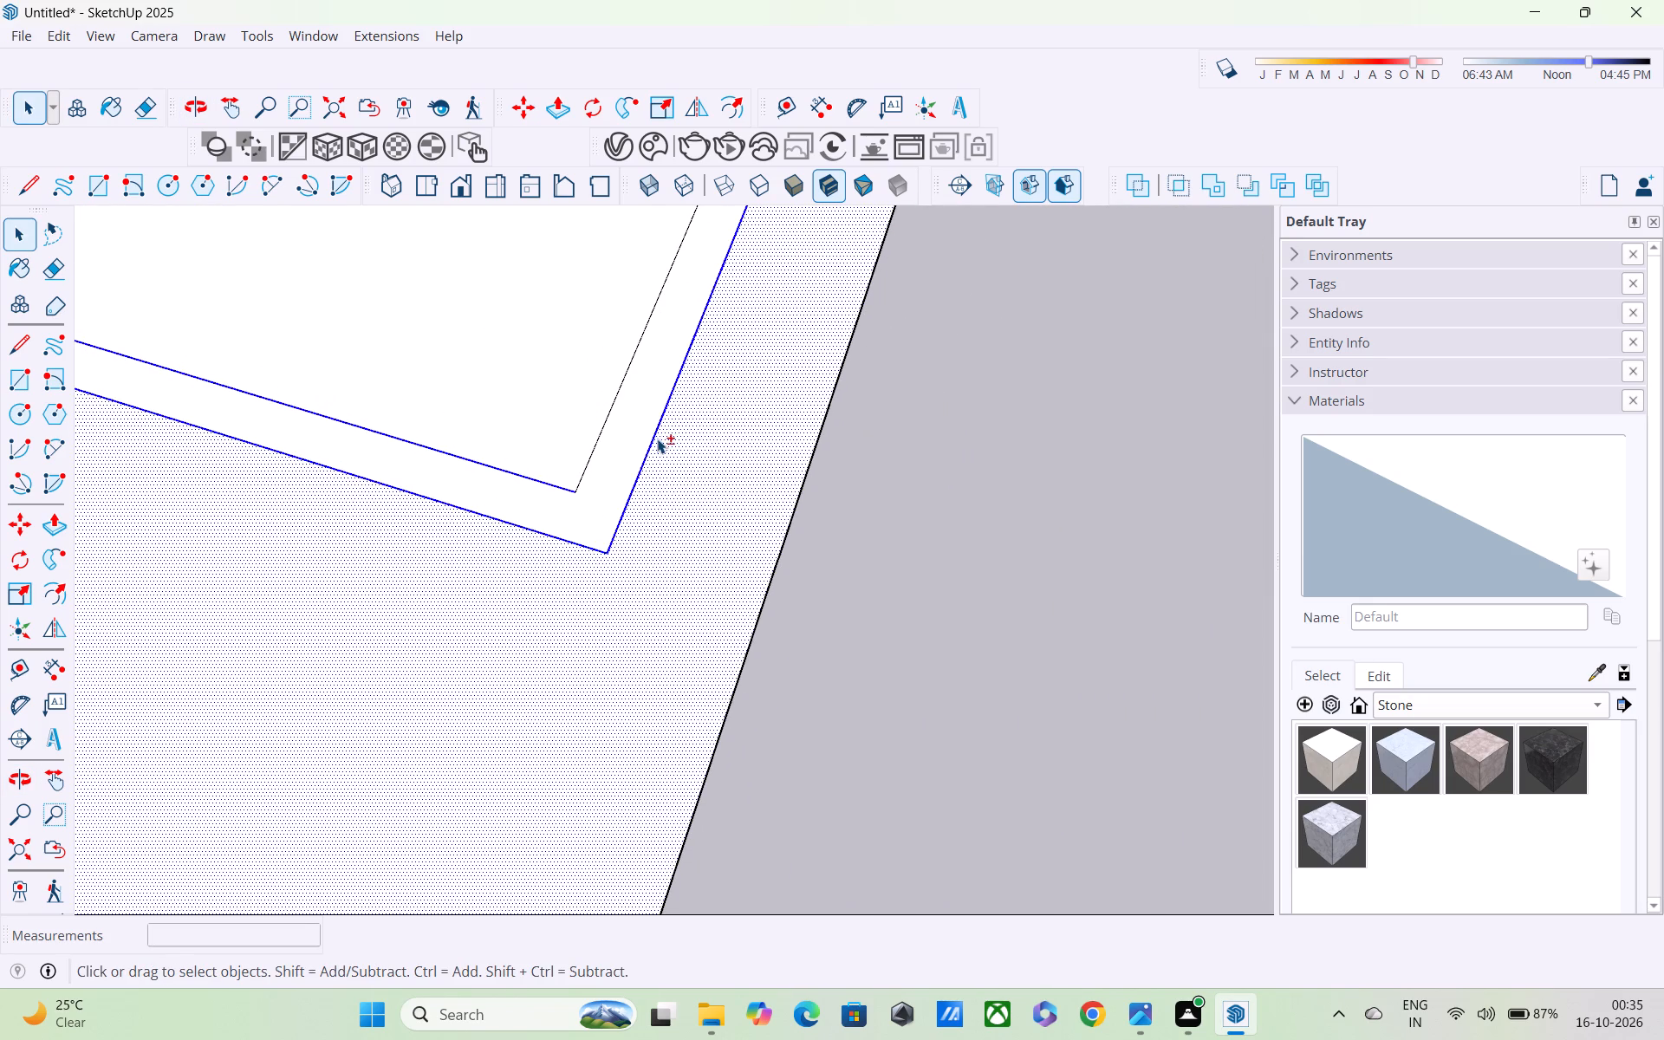
pyautogui.keyDown('shift'); pyautogui.click(671, 470); pyautogui.keyUp('shift')
pyautogui.keyDown('shift'); pyautogui.click(627, 374); pyautogui.keyUp('shift')
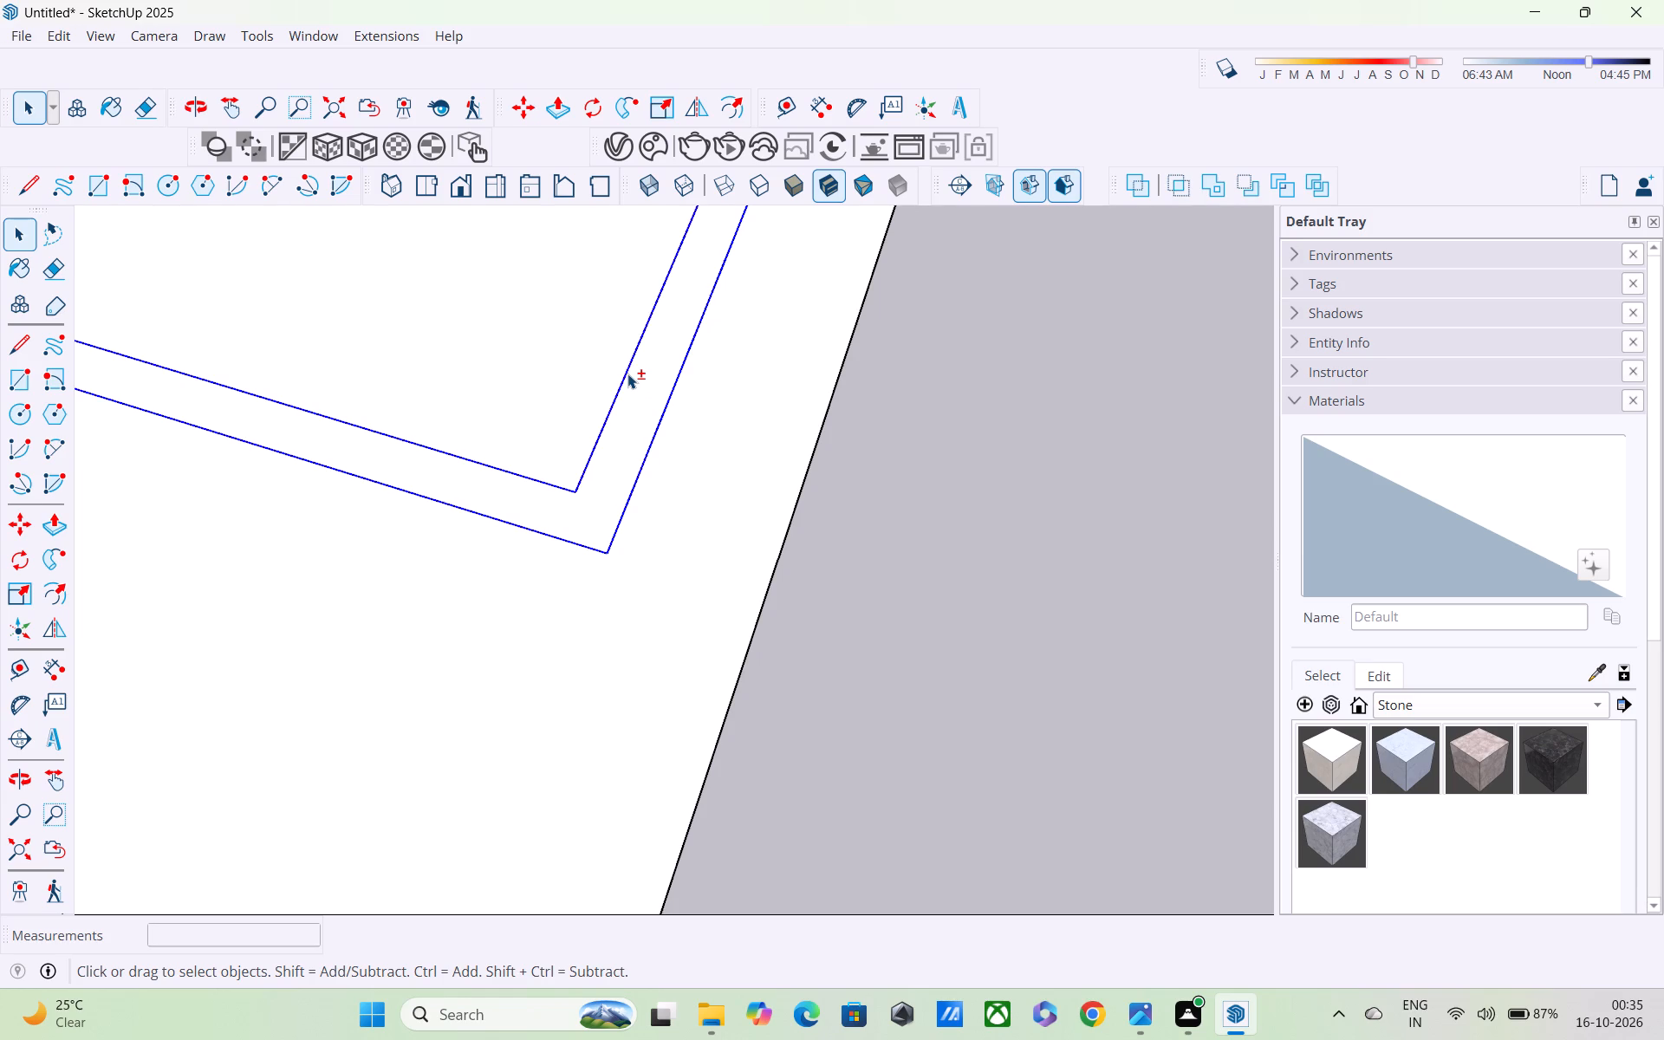
# Add the inner and outer edges of the far end wall to the selection, leaving the surrounding plot face out.
pyautogui.keyDown('shift'); pyautogui.moveTo(638, 414); pyautogui.dragTo(608, 679, button='middle'); pyautogui.keyUp('shift')
pyautogui.keyDown('shift'); pyautogui.scroll(-10, 640, 459); pyautogui.keyUp('shift')
pyautogui.keyDown('shift'); pyautogui.moveTo(686, 440); pyautogui.dragTo(626, 802, button='middle'); pyautogui.keyUp('shift')
pyautogui.keyDown('shift'); pyautogui.scroll(3, 640, 517); pyautogui.keyUp('shift')
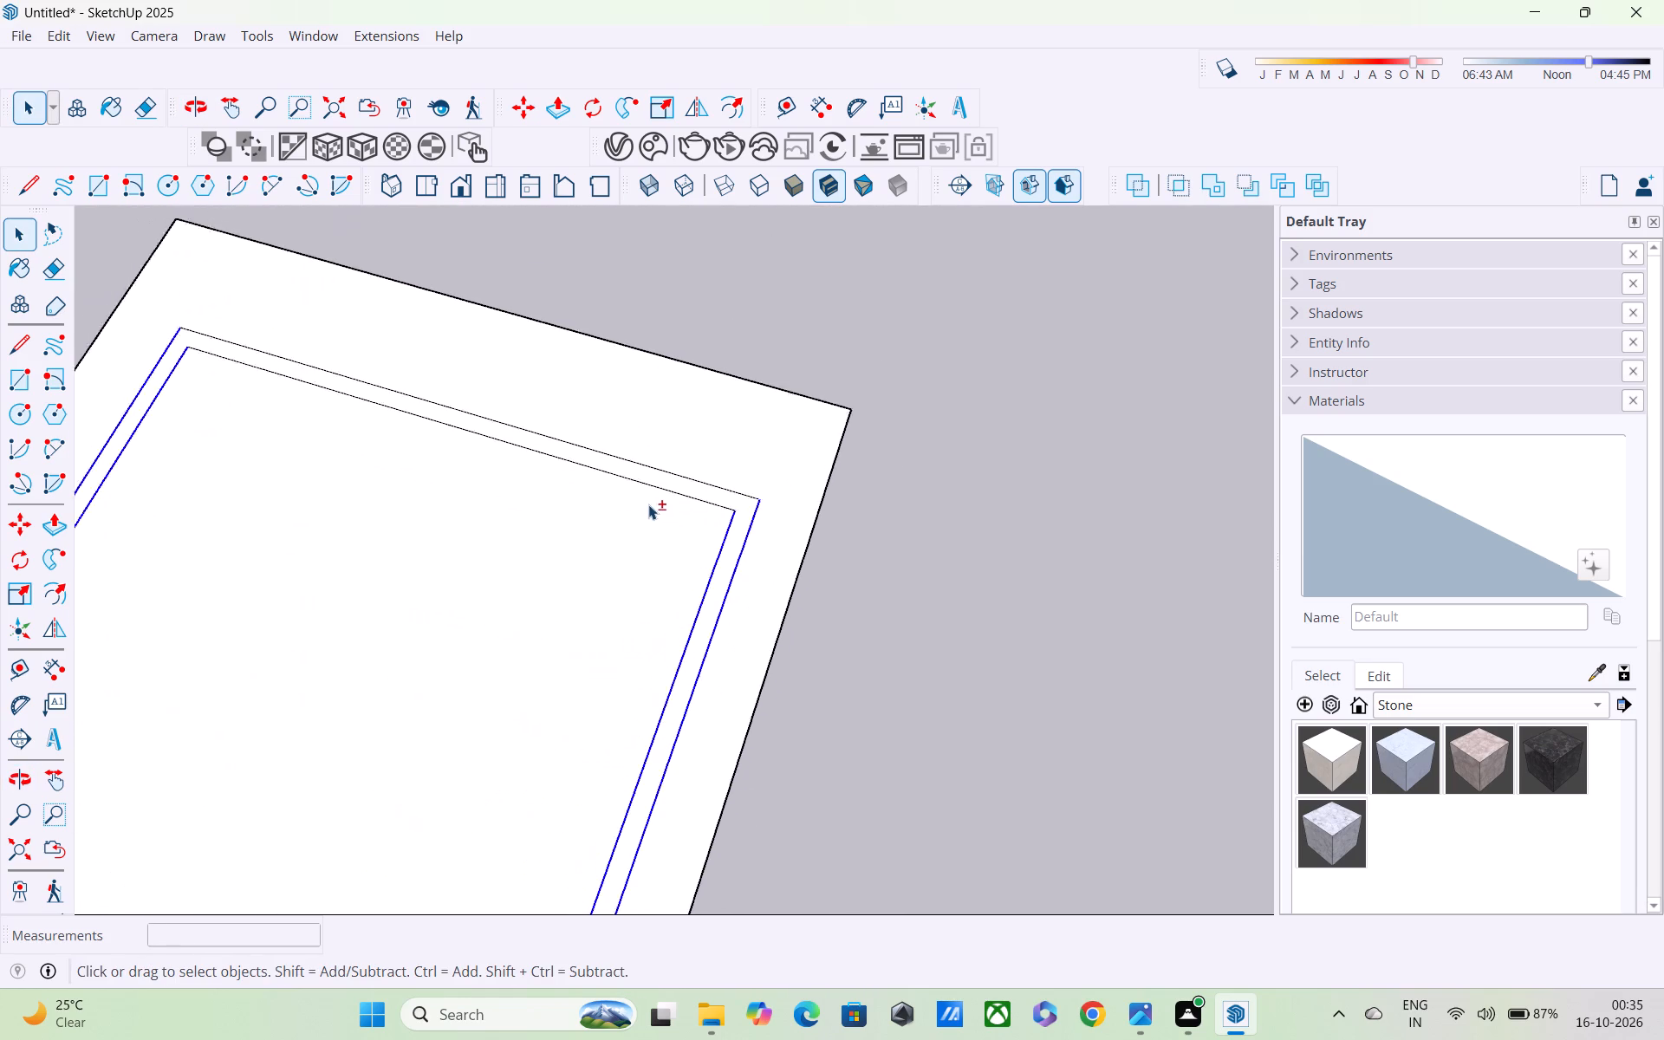
pyautogui.keyDown('shift'); pyautogui.scroll(2, 648, 504); pyautogui.keyUp('shift')
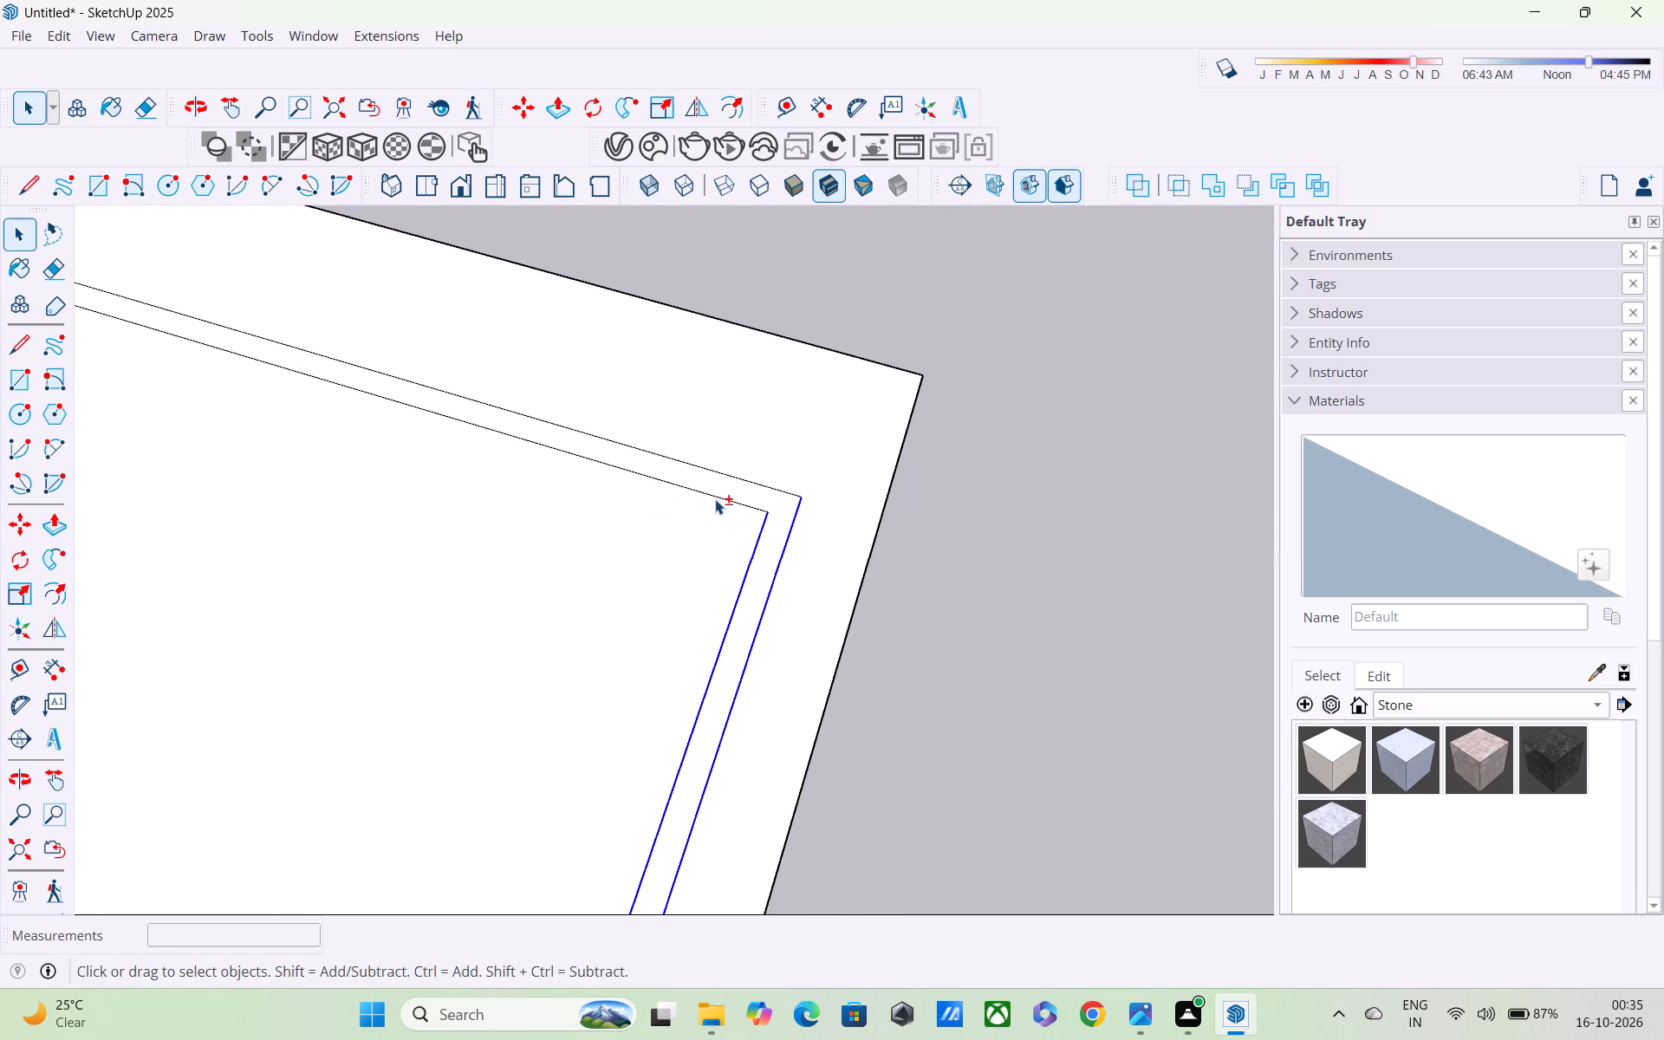
pyautogui.keyDown('shift'); pyautogui.click(715, 493); pyautogui.keyUp('shift')
pyautogui.keyDown('shift'); pyautogui.click(718, 468); pyautogui.keyUp('shift')
pyautogui.keyDown('shift'); pyautogui.click(718, 470); pyautogui.keyUp('shift')
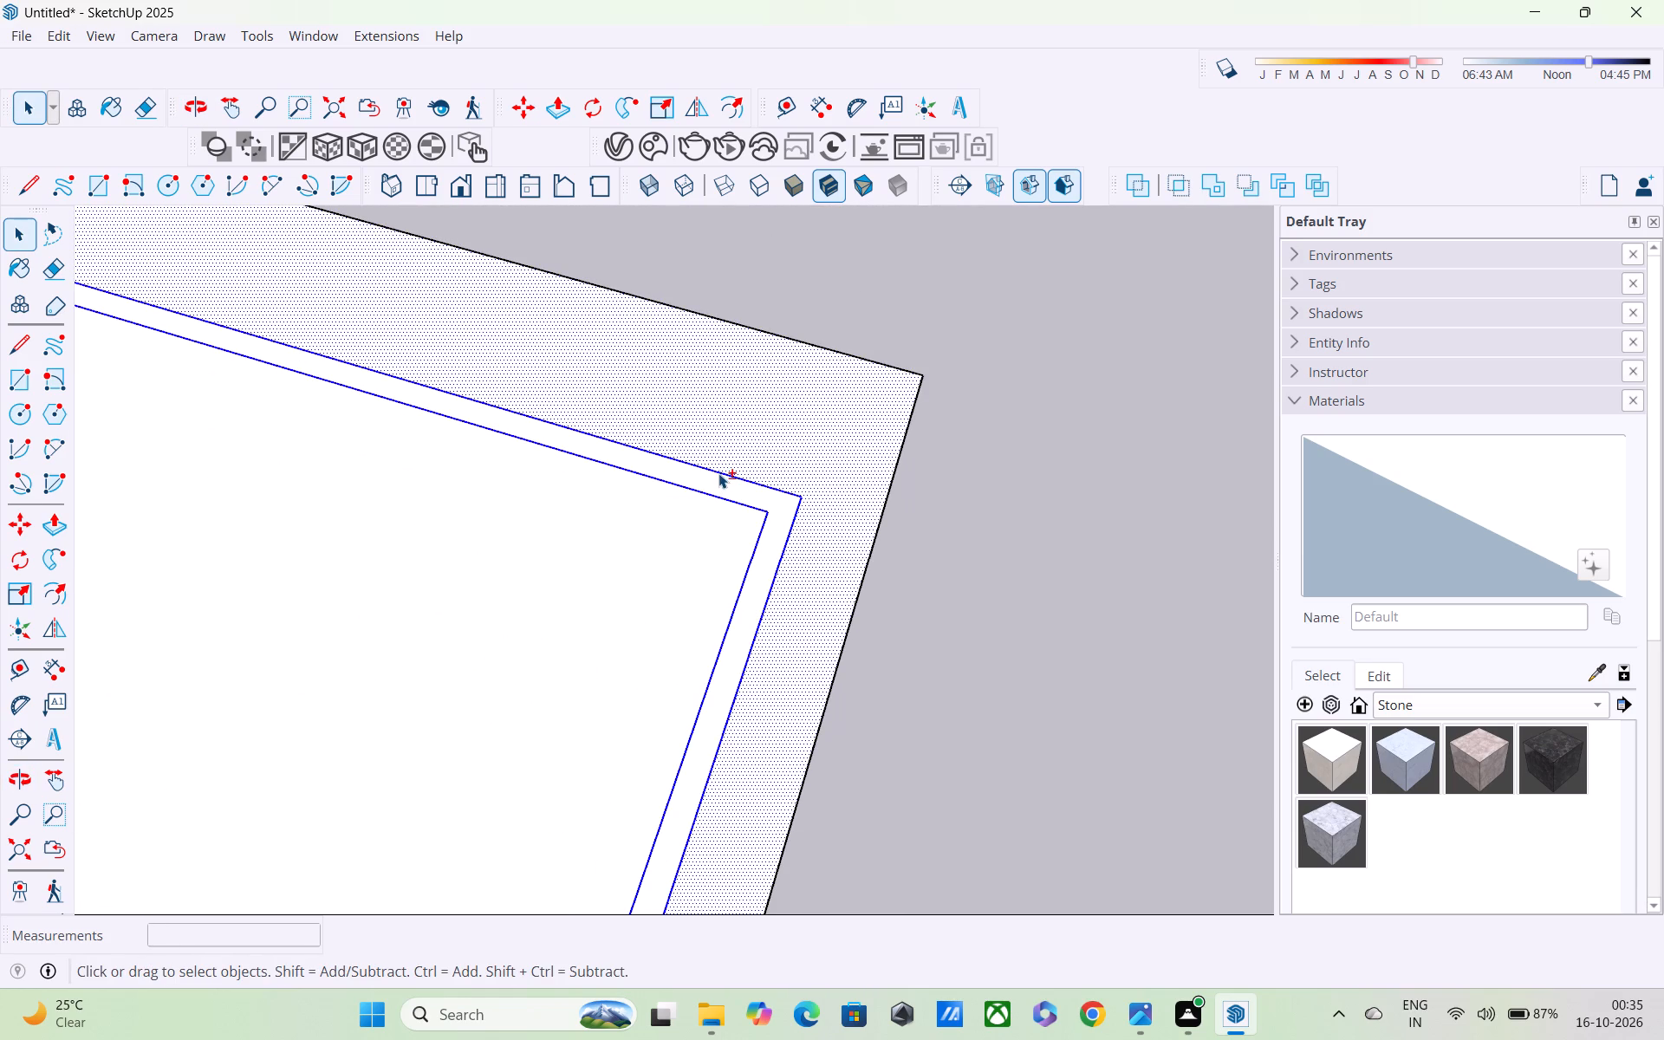
pyautogui.keyDown('shift'); pyautogui.click(747, 421); pyautogui.keyUp('shift')
# Make a group from the selected wall edges of the main room and clear the selection.
pyautogui.keyDown('shift'); pyautogui.scroll(-6, 730, 452); pyautogui.keyUp('shift')
pyautogui.keyDown('shift'); pyautogui.scroll(1, 520, 589); pyautogui.keyUp('shift')
pyautogui.keyDown('shift'); pyautogui.moveTo(537, 583); pyautogui.dragTo(662, 393, button='middle'); pyautogui.keyUp('shift')
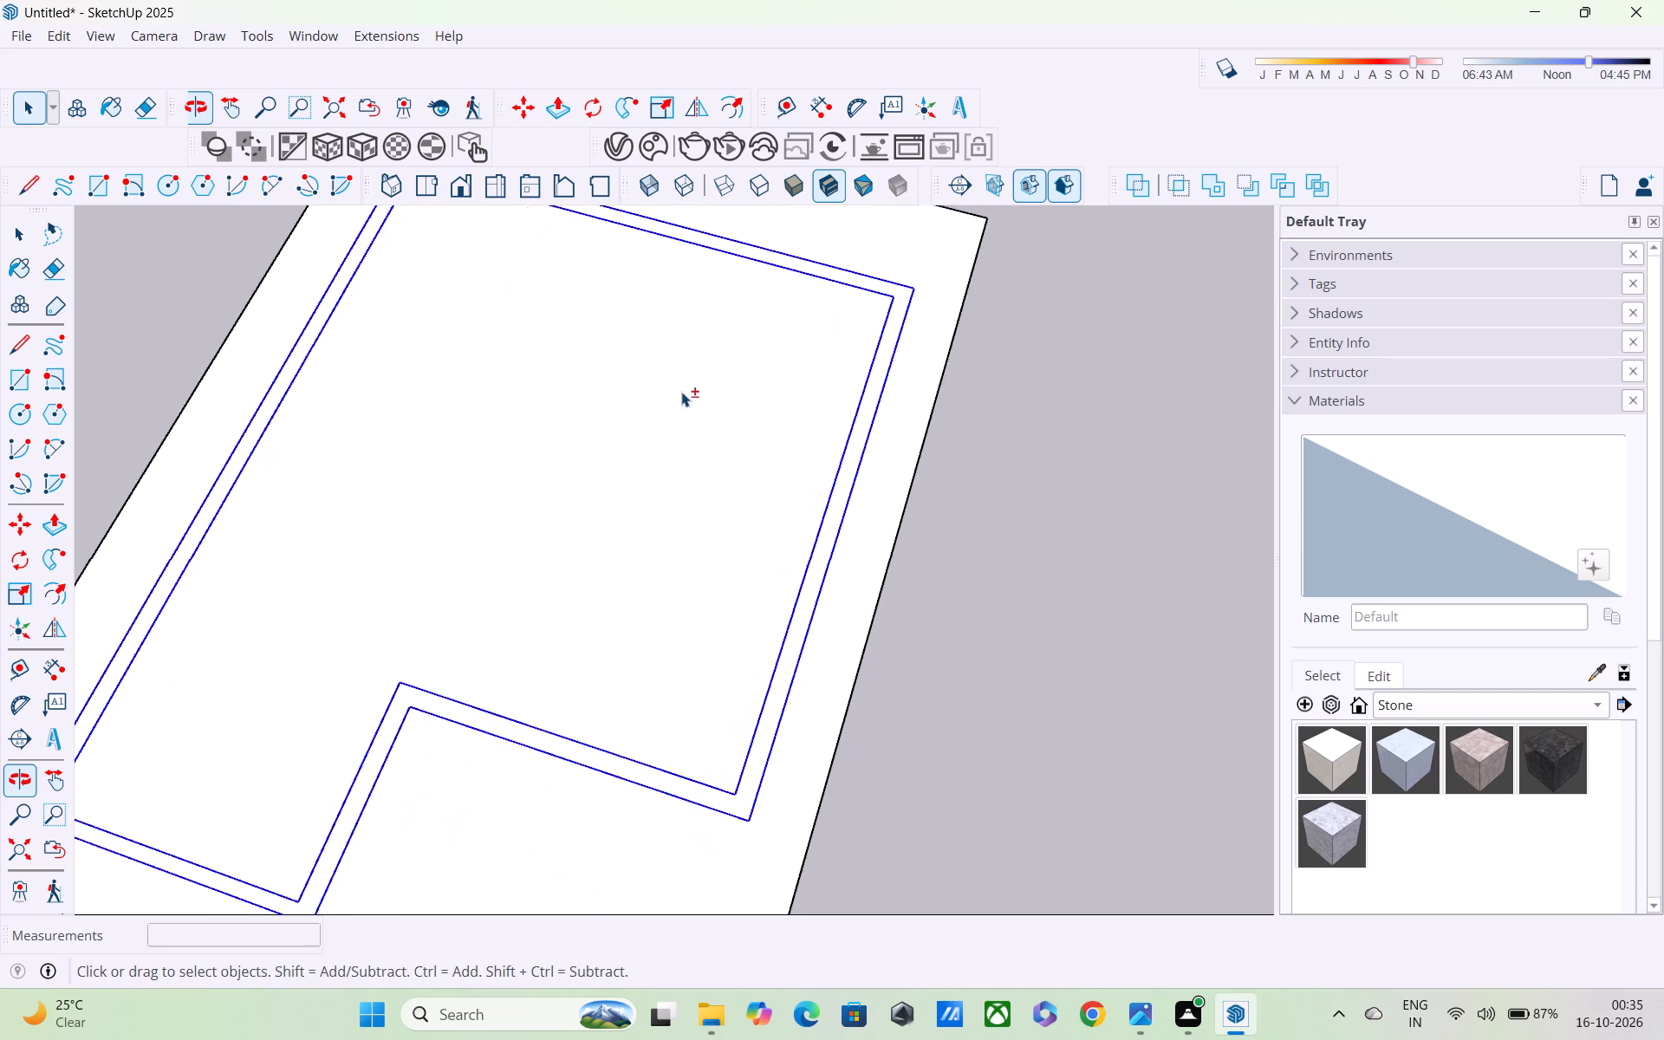
pyautogui.keyDown('shift'); pyautogui.scroll(-6, 681, 392); pyautogui.keyUp('shift')
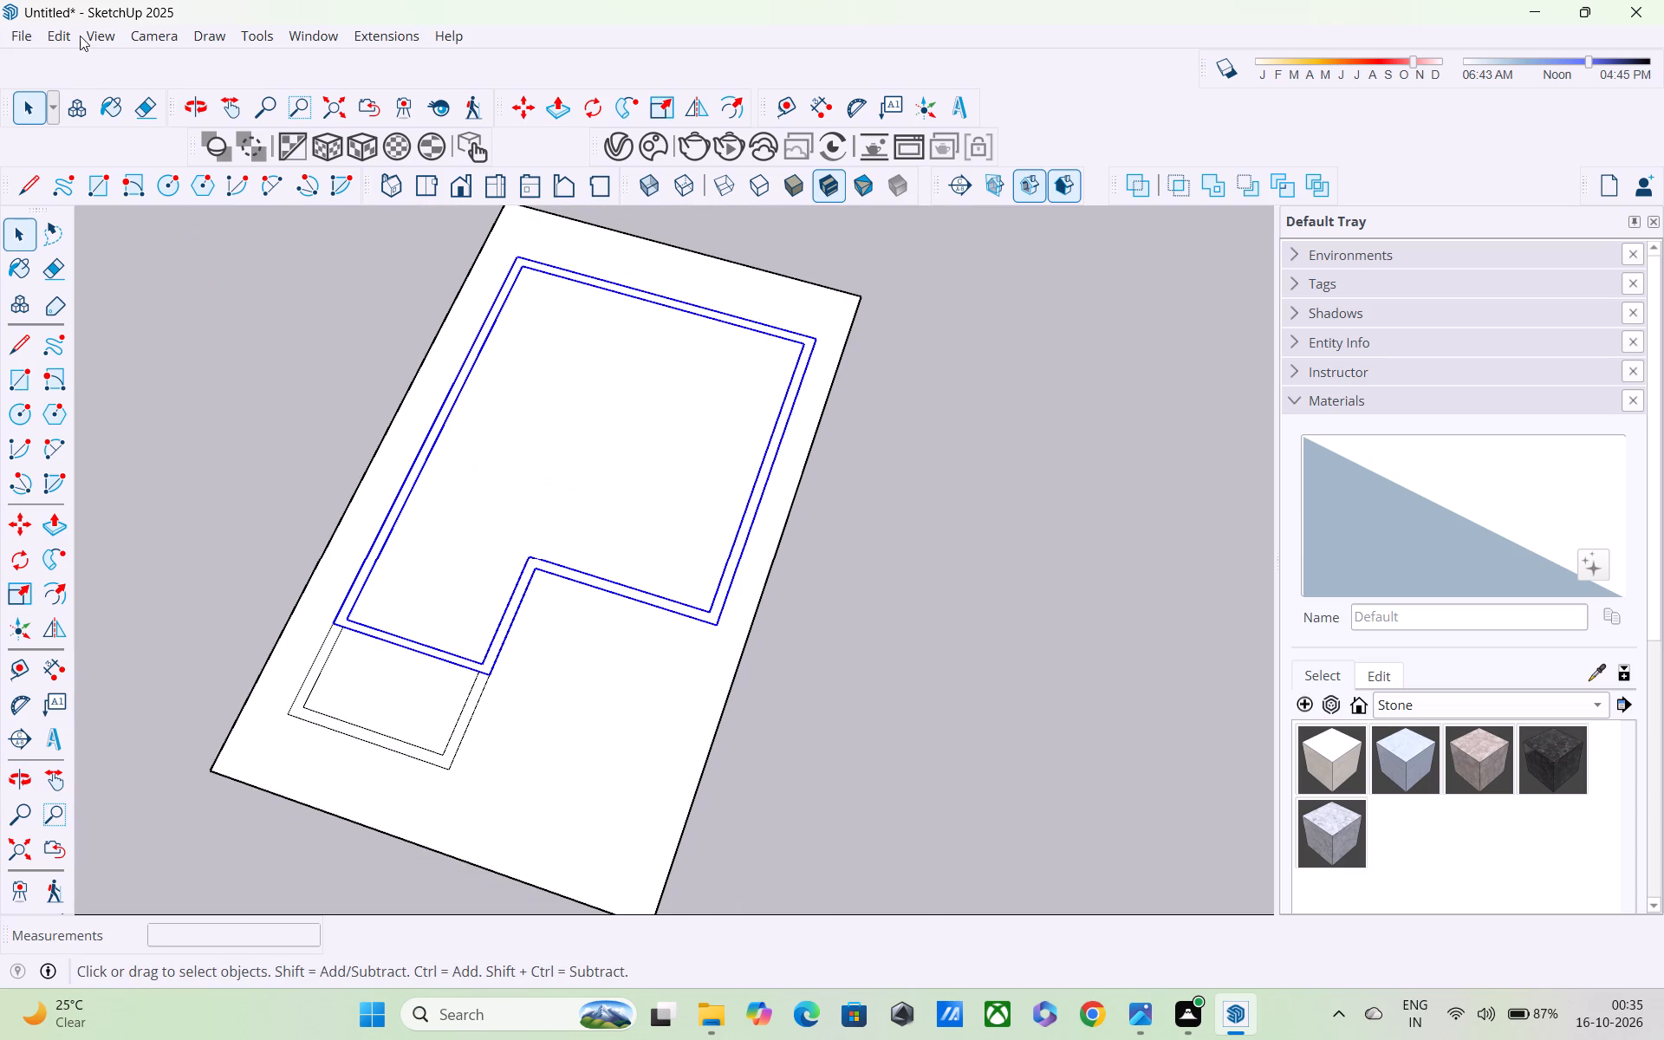
pyautogui.keyDown('shift'); pyautogui.click(49, 35); pyautogui.keyUp('shift')
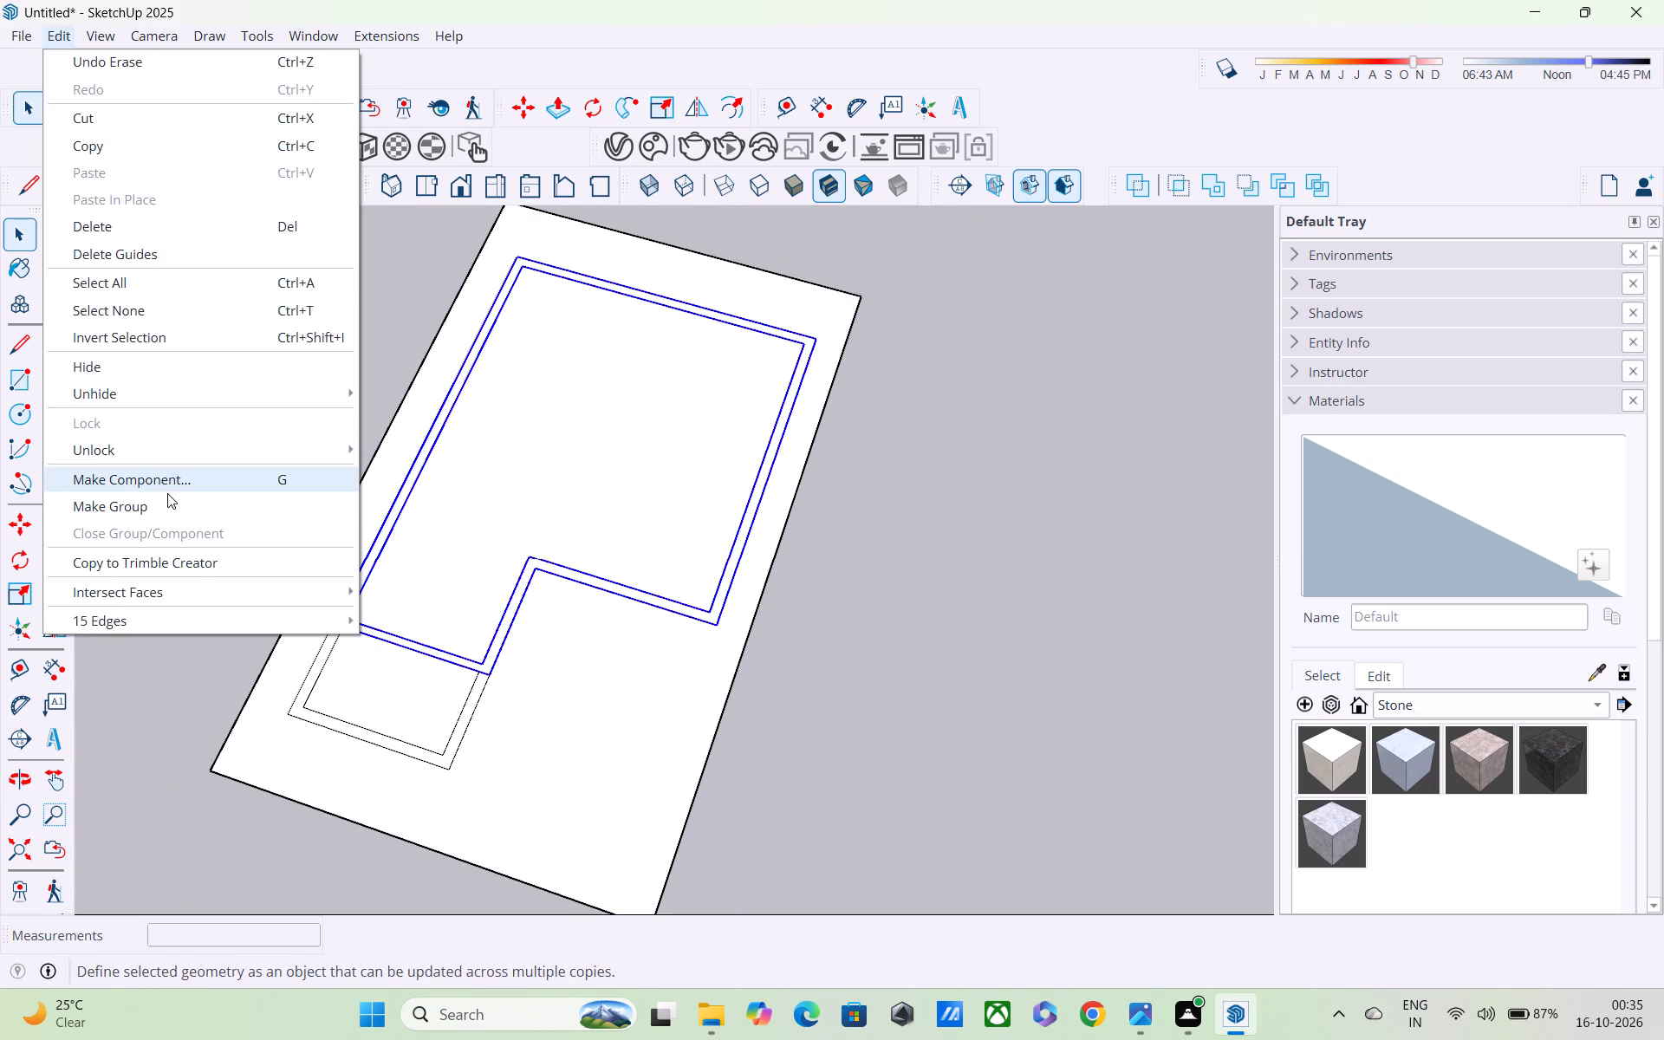
pyautogui.click(165, 504)
pyautogui.scroll(-2, 196, 477)
pyautogui.click(857, 509)
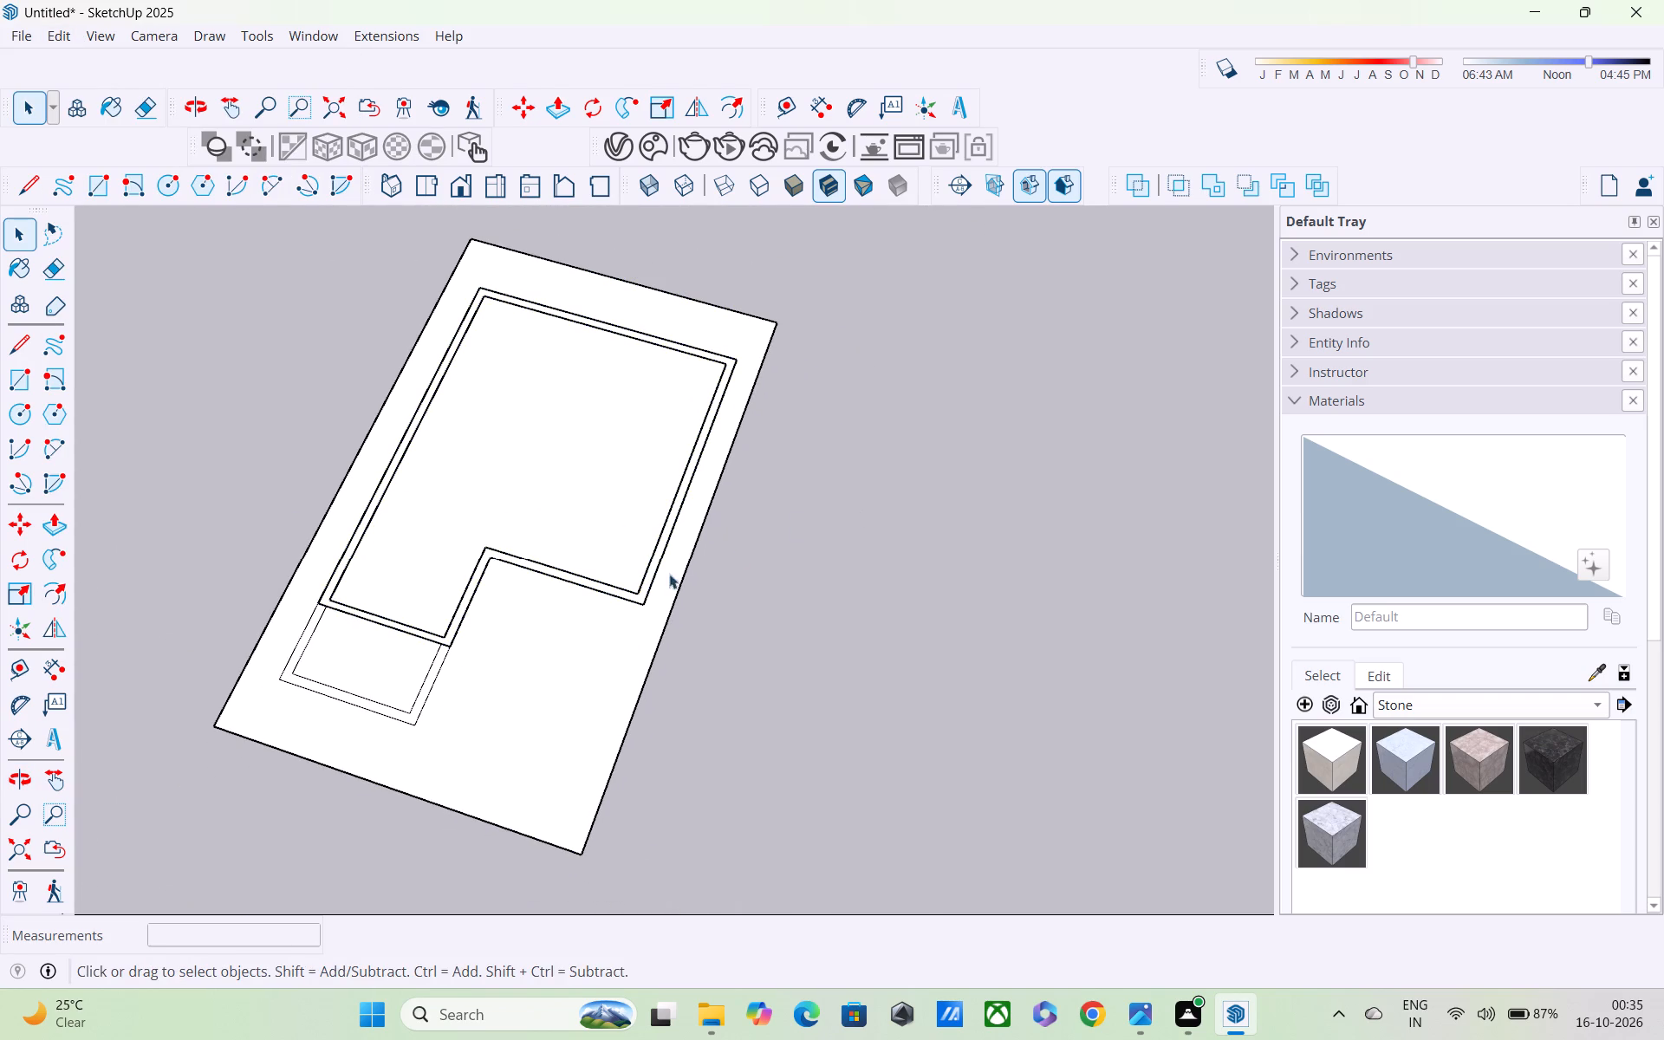
# Extrude the main room's wall face upward to a height of 10' with Push/Pull.
pyautogui.moveTo(647, 584); pyautogui.dragTo(539, 632, button='middle')
pyautogui.scroll(4, 533, 606)
pyautogui.scroll(-2, 532, 587)
pyautogui.moveTo(533, 585); pyautogui.dragTo(559, 598, button='middle')
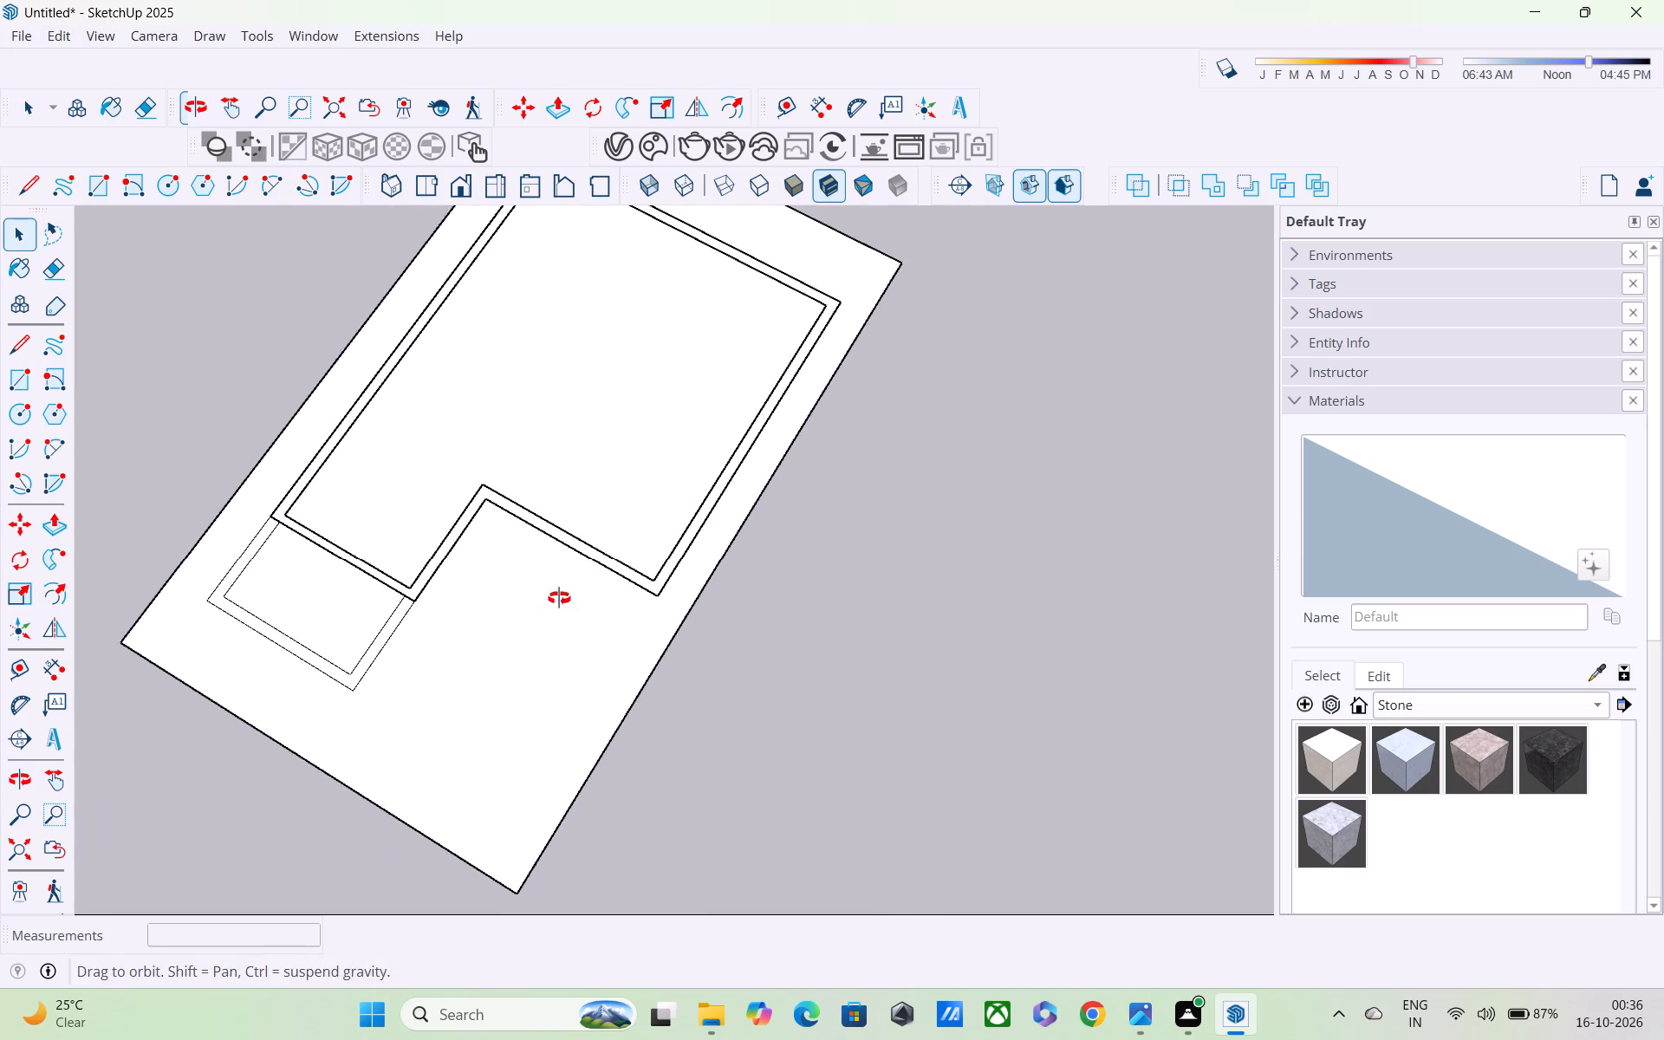
pyautogui.moveTo(559, 598); pyautogui.dragTo(587, 626, button='middle')
pyautogui.scroll(4, 570, 588)
pyautogui.scroll(-1, 565, 576)
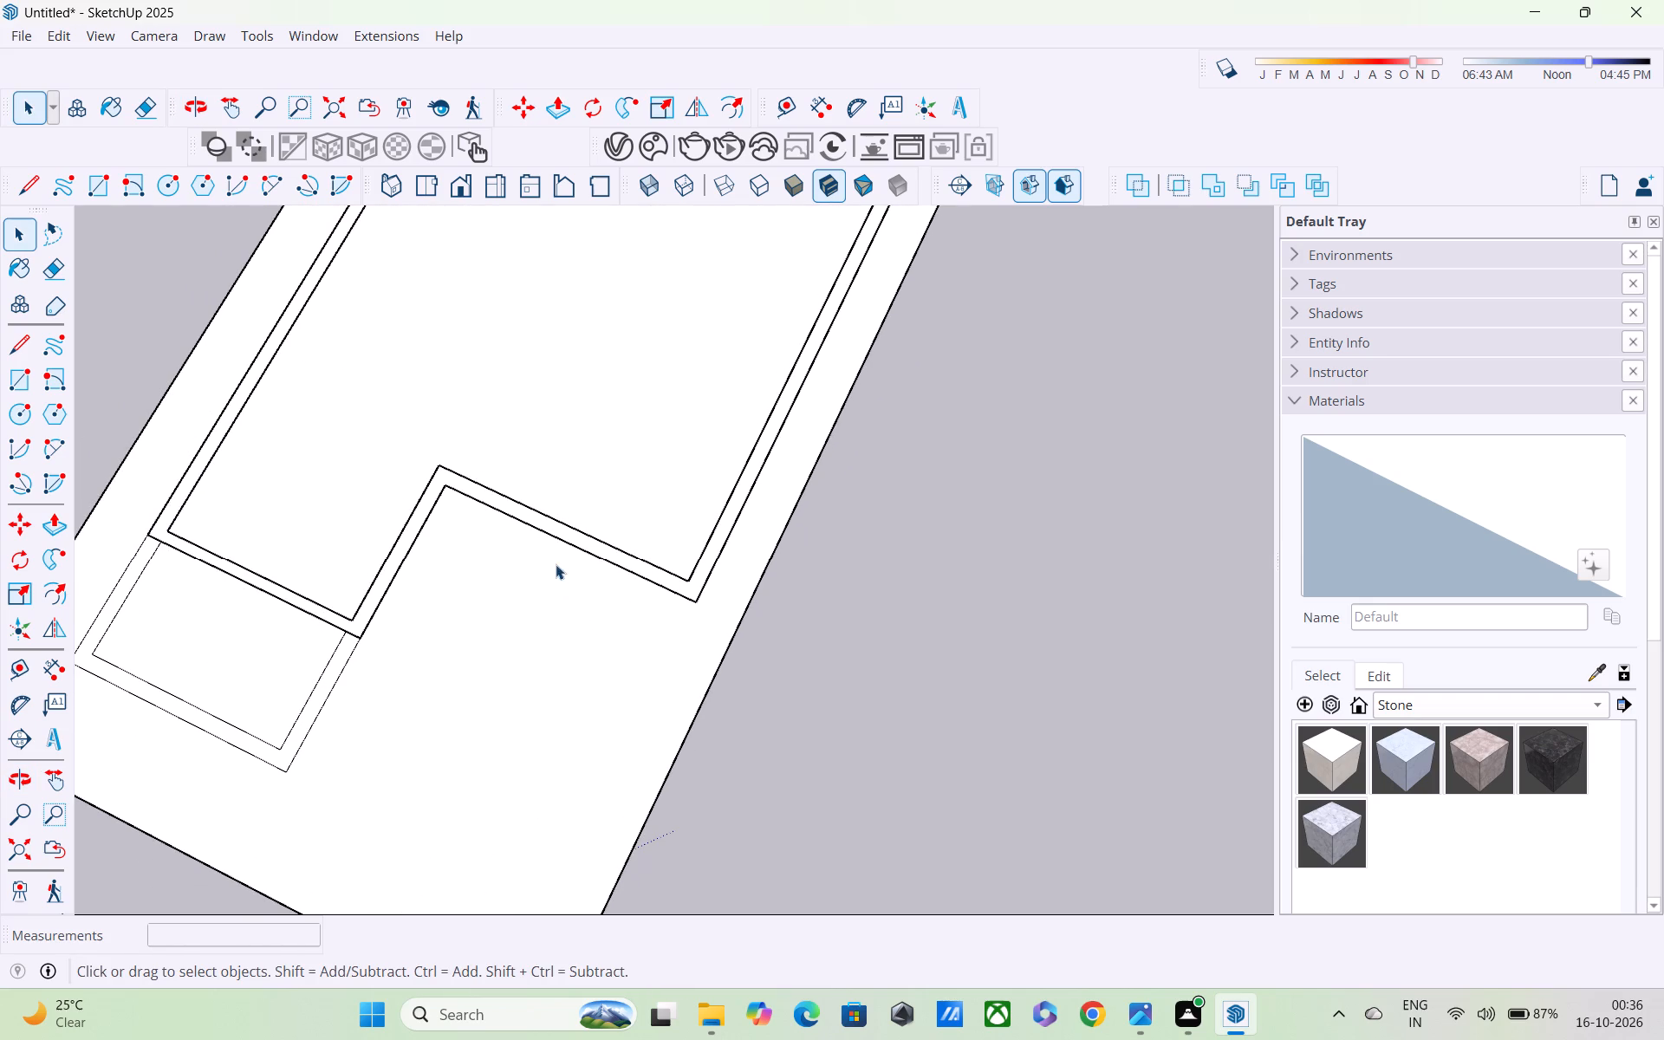
pyautogui.press('p')
pyautogui.click(478, 484)
pyautogui.scroll(-4, 470, 440)
pyautogui.moveTo(470, 449); pyautogui.dragTo(588, 309, button='middle')
pyautogui.scroll(1, 588, 309)
pyautogui.keyDown('shift'); pyautogui.moveTo(550, 435); pyautogui.dragTo(670, 245, button='middle'); pyautogui.keyUp('shift')
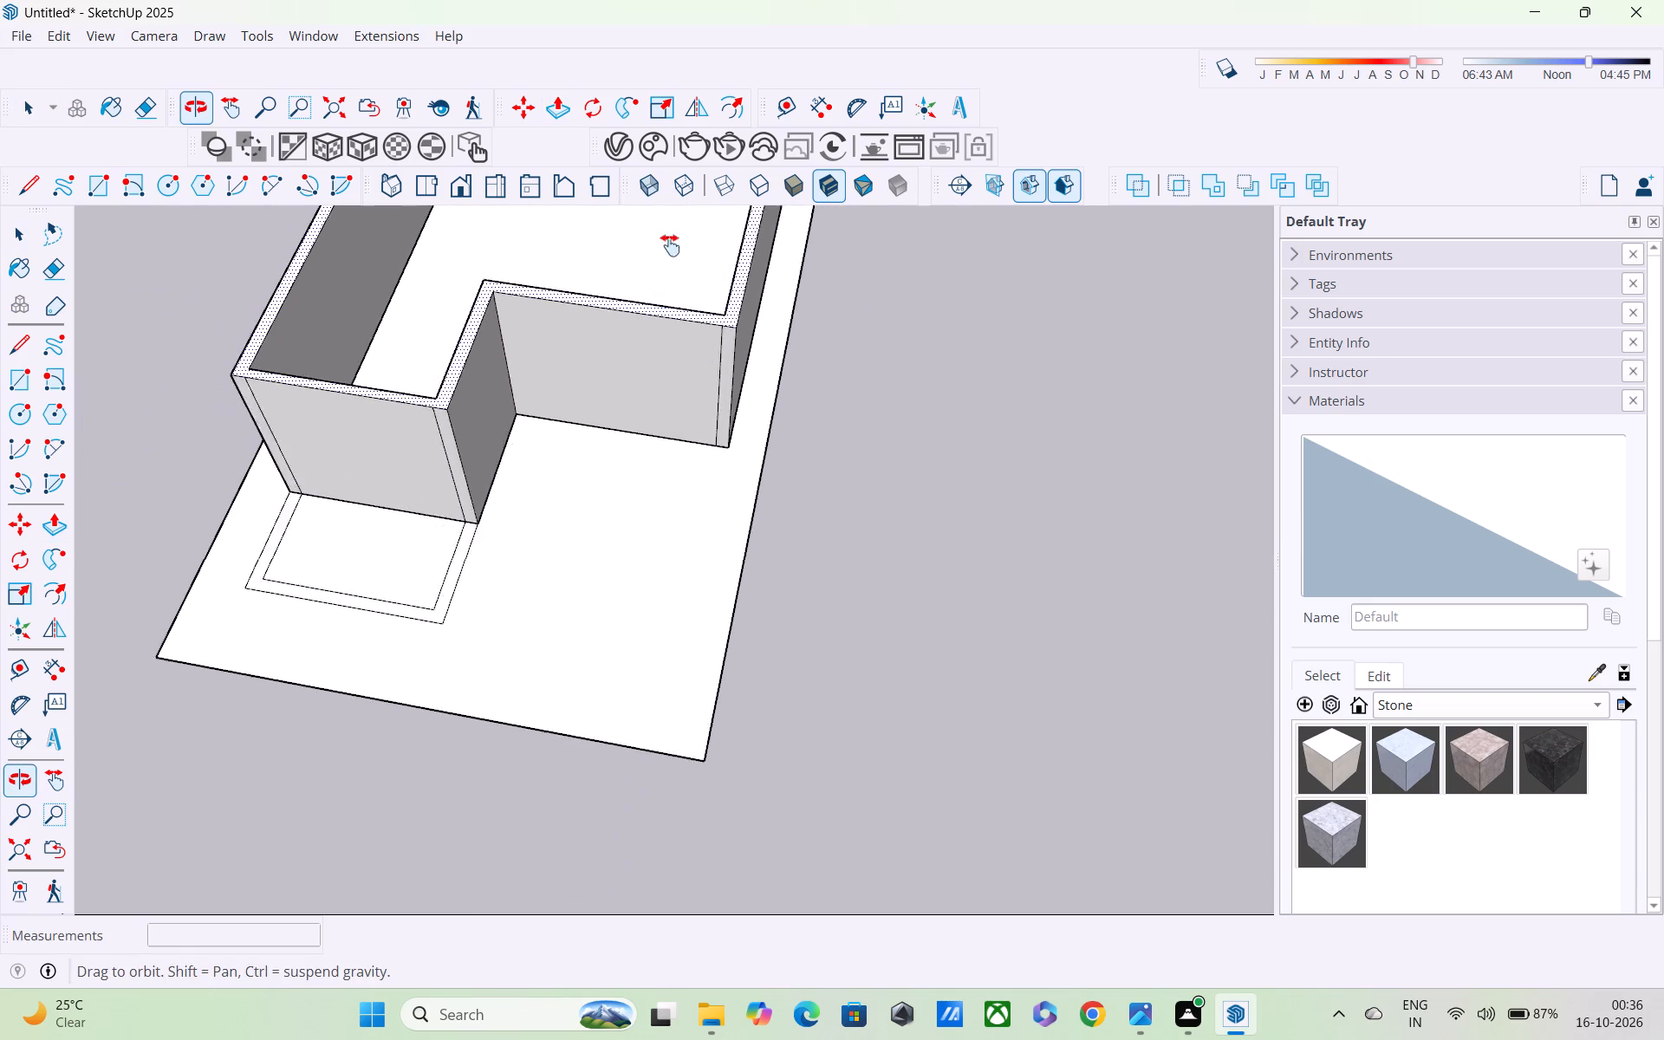
pyautogui.keyDown('shift'); pyautogui.moveTo(670, 245); pyautogui.dragTo(671, 244, button='middle'); pyautogui.keyUp('shift')
pyautogui.moveTo(641, 385); pyautogui.dragTo(809, 210, button='middle')
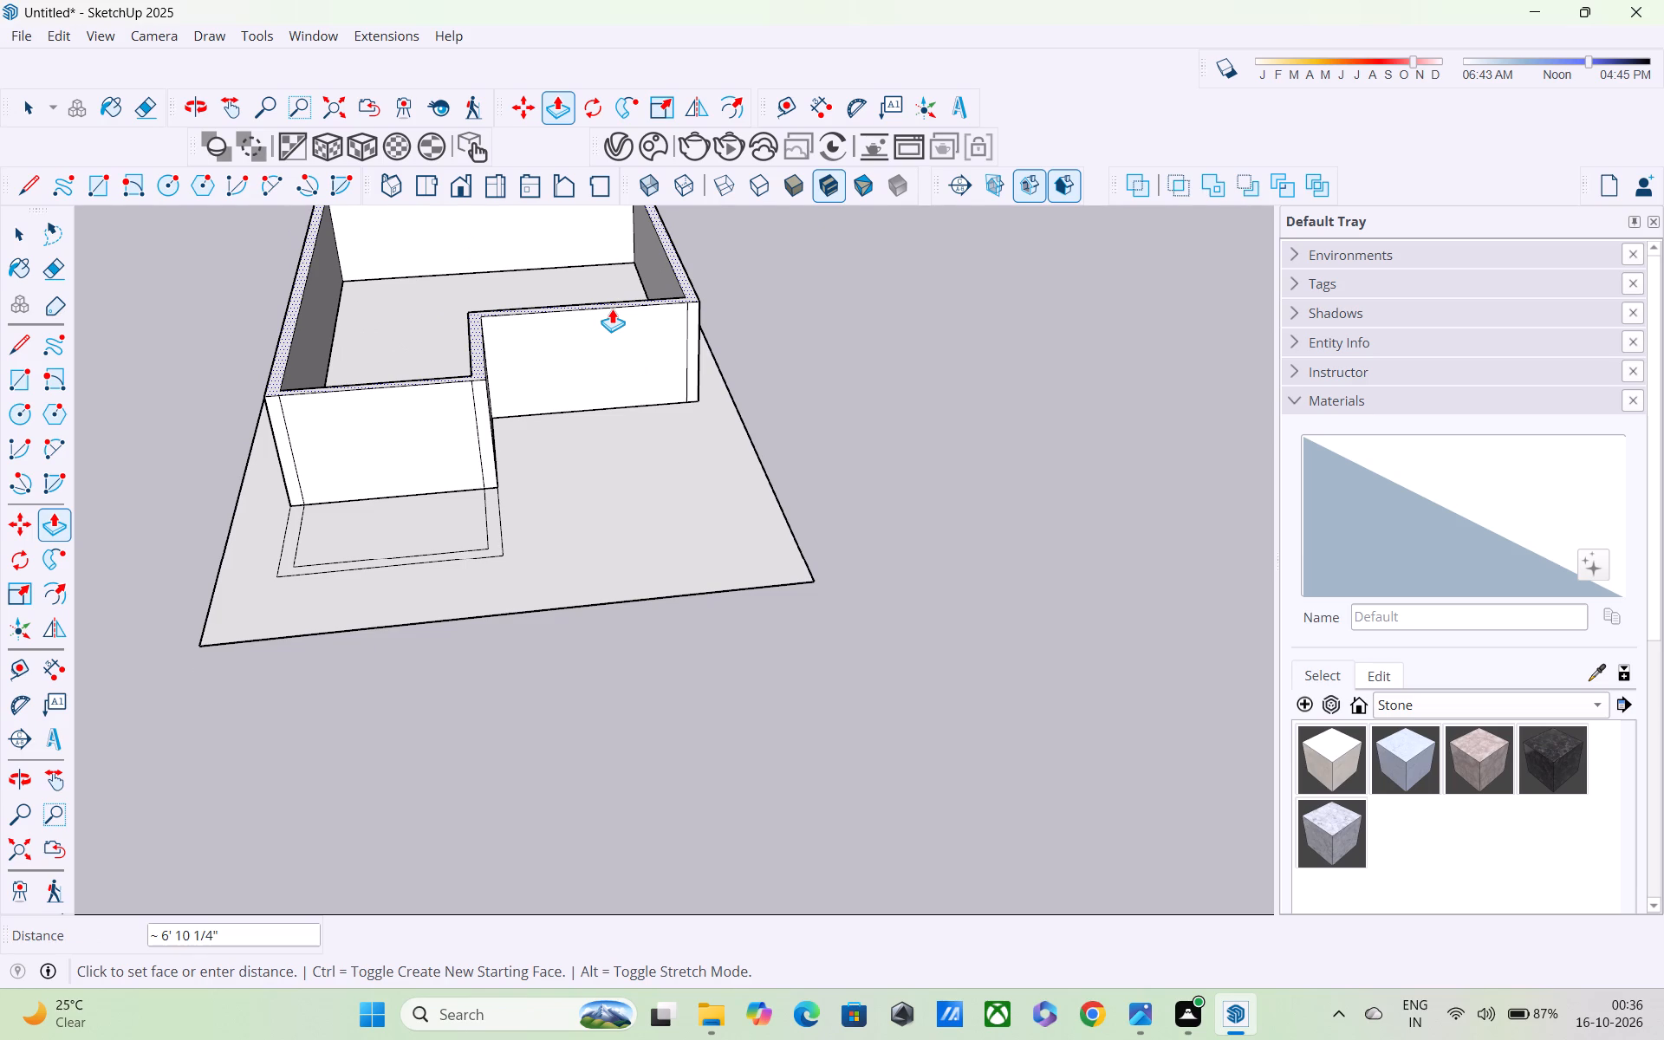
pyautogui.write("10'")
pyautogui.press('Return')
pyautogui.scroll(-2, 612, 309)
pyautogui.keyDown('shift'); pyautogui.moveTo(615, 314); pyautogui.dragTo(643, 484, button='middle'); pyautogui.keyUp('shift')
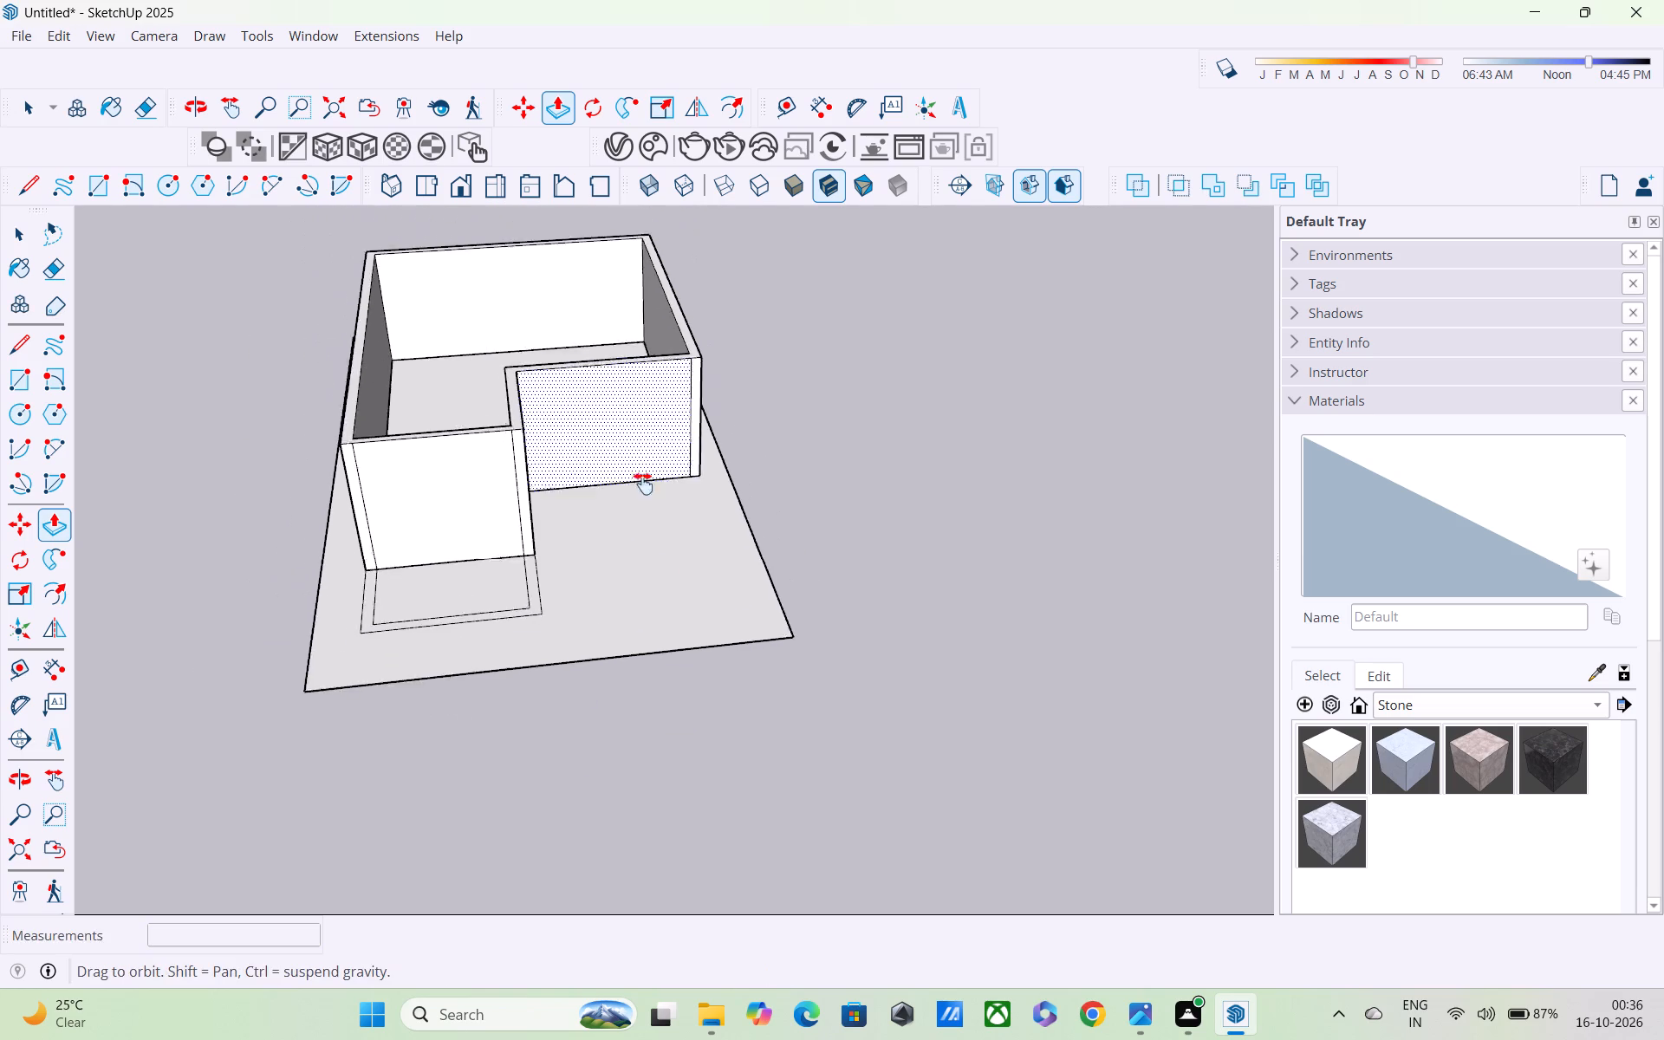
pyautogui.keyDown('shift'); pyautogui.moveTo(643, 484); pyautogui.dragTo(675, 619, button='middle'); pyautogui.keyUp('shift')
pyautogui.press('space')
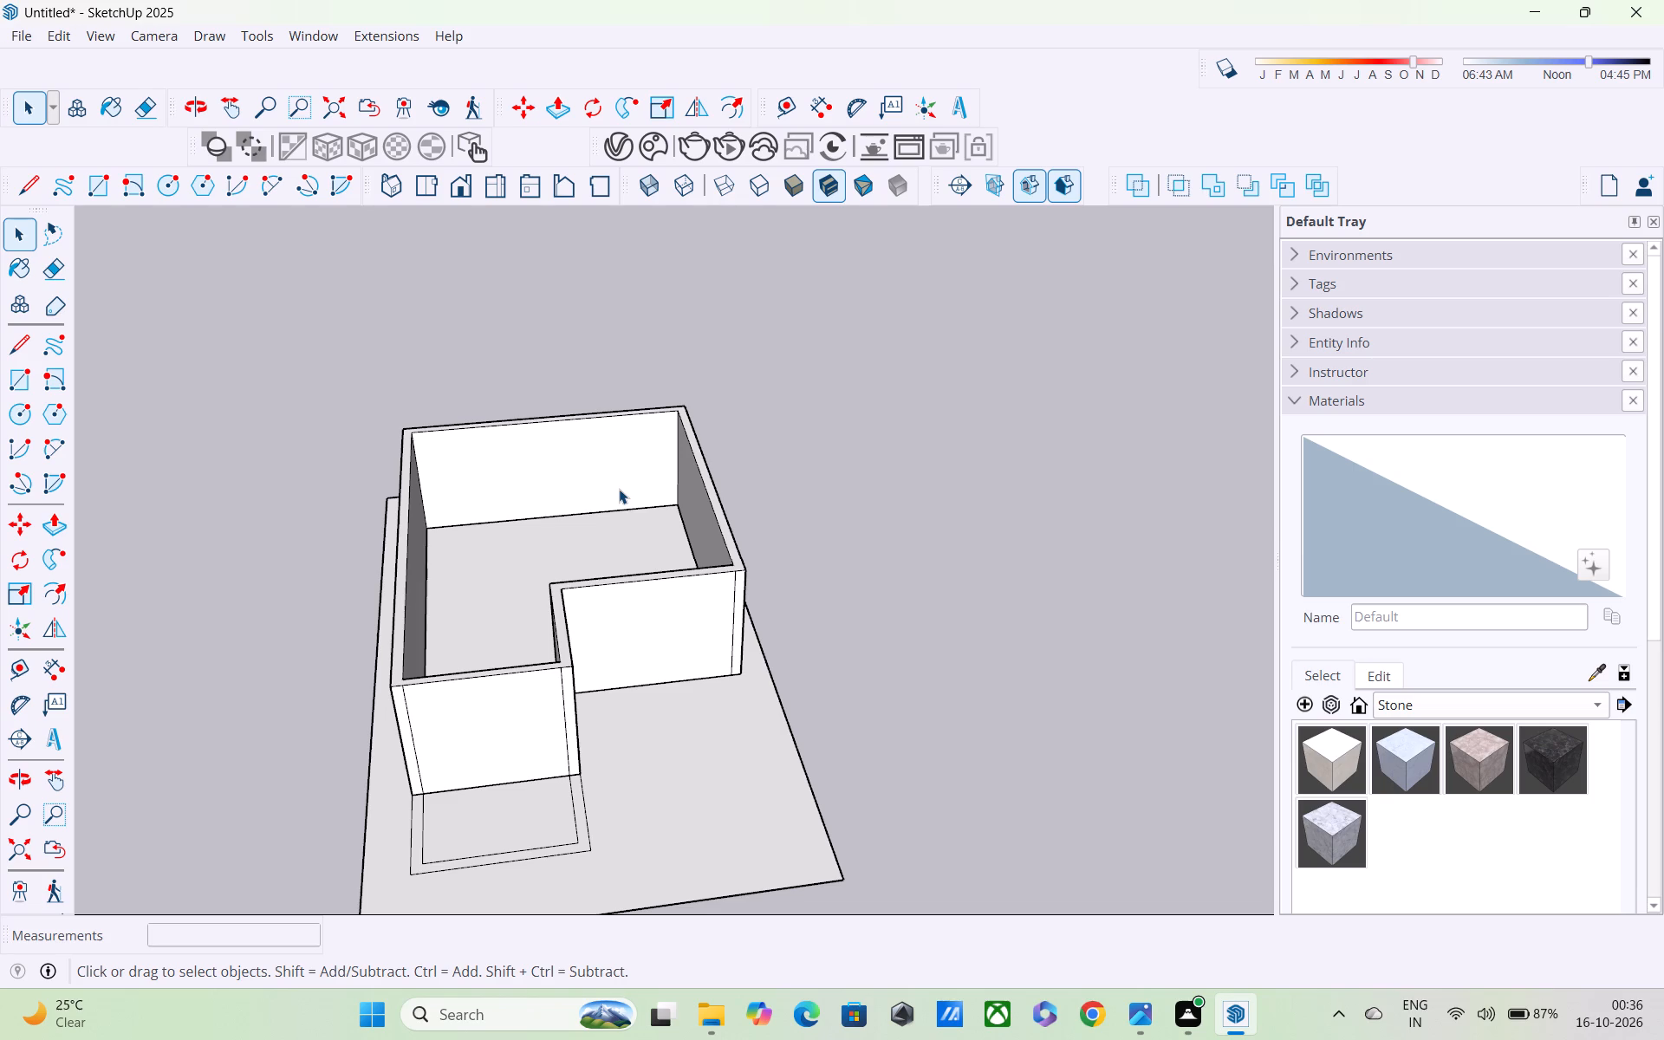
# Examine the raised walls from low, high and side views.
pyautogui.moveTo(618, 488); pyautogui.dragTo(572, 378, button='middle')
pyautogui.moveTo(569, 662); pyautogui.dragTo(543, 519, button='middle')
pyautogui.scroll(1, 543, 519)
pyautogui.scroll(-1, 547, 603)
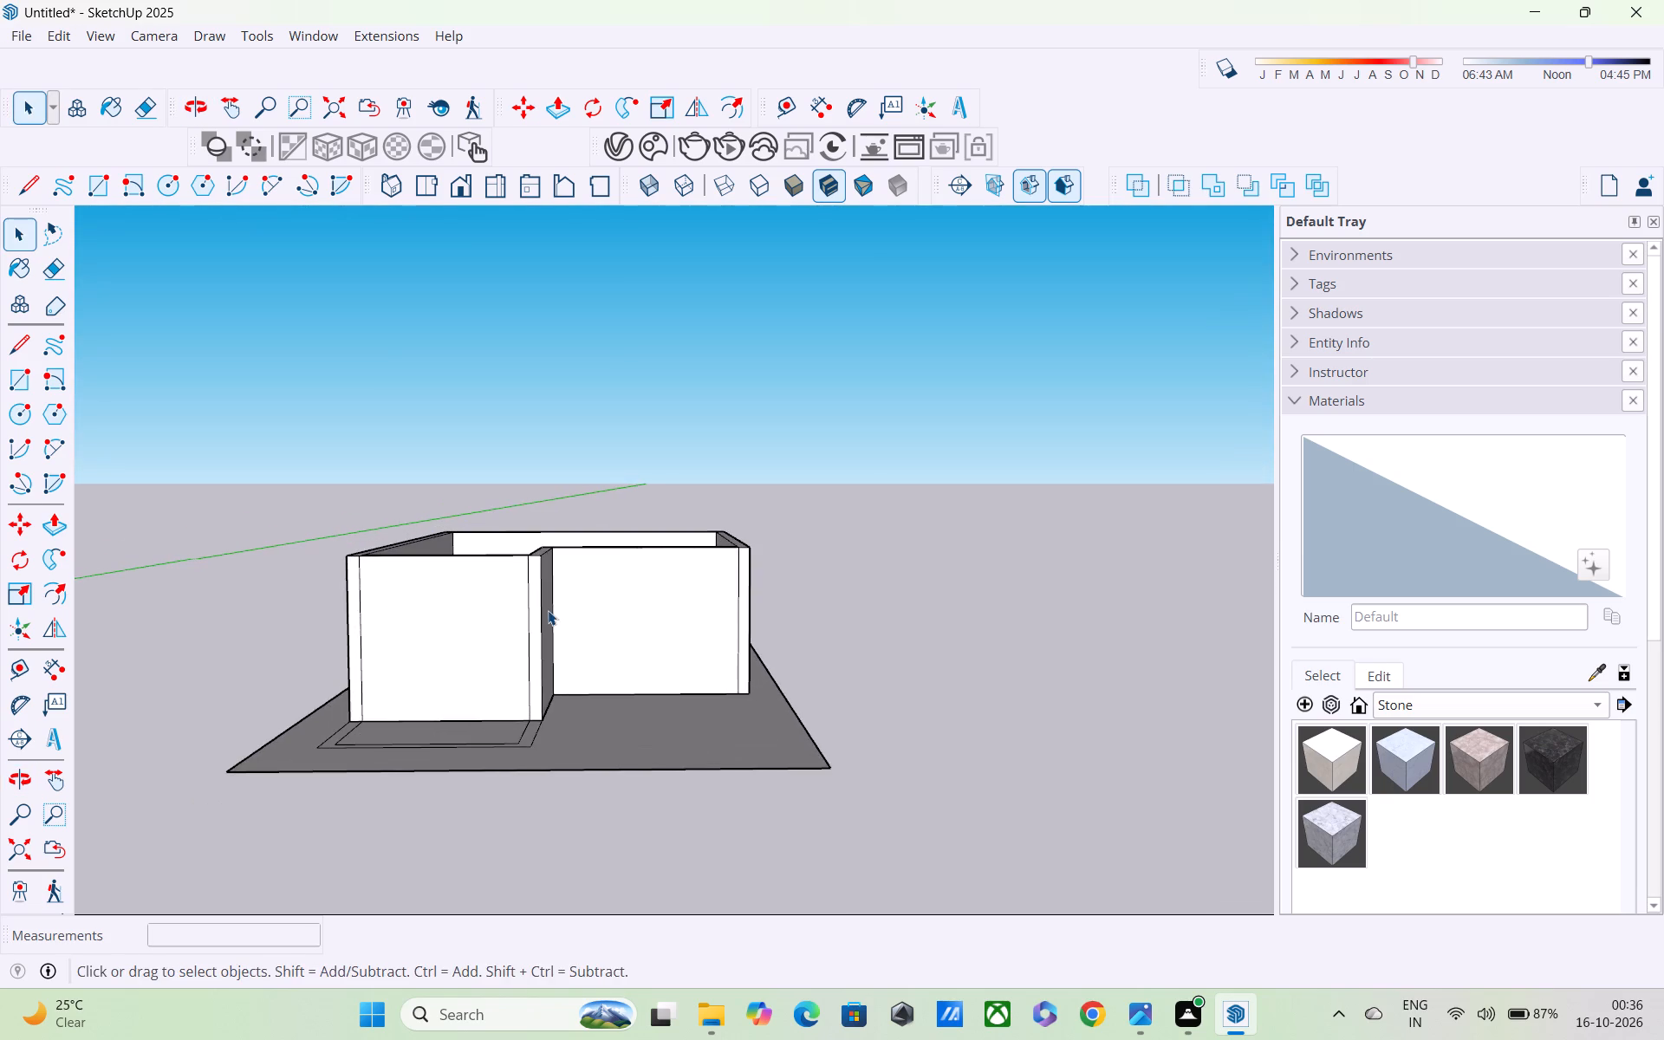
pyautogui.moveTo(548, 610); pyautogui.dragTo(301, 940, button='middle')
pyautogui.scroll(2, 772, 569)
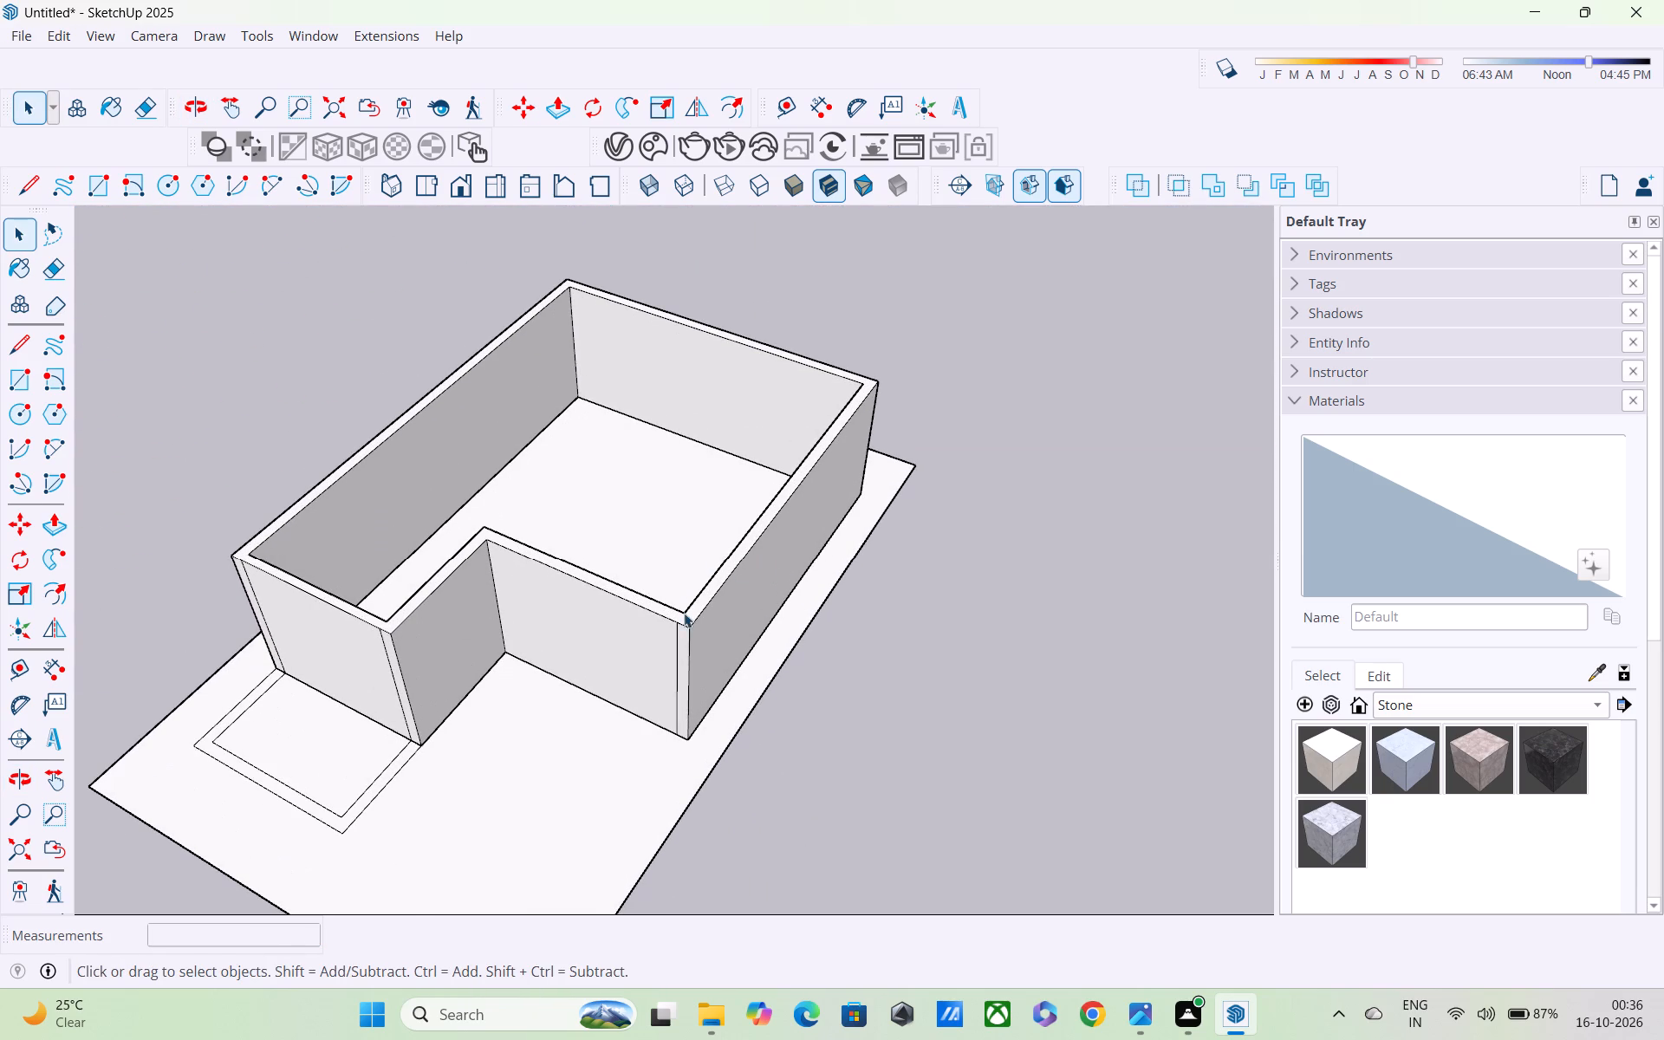
pyautogui.moveTo(679, 628); pyautogui.dragTo(928, 462, button='middle')
pyautogui.scroll(-3, 803, 584)
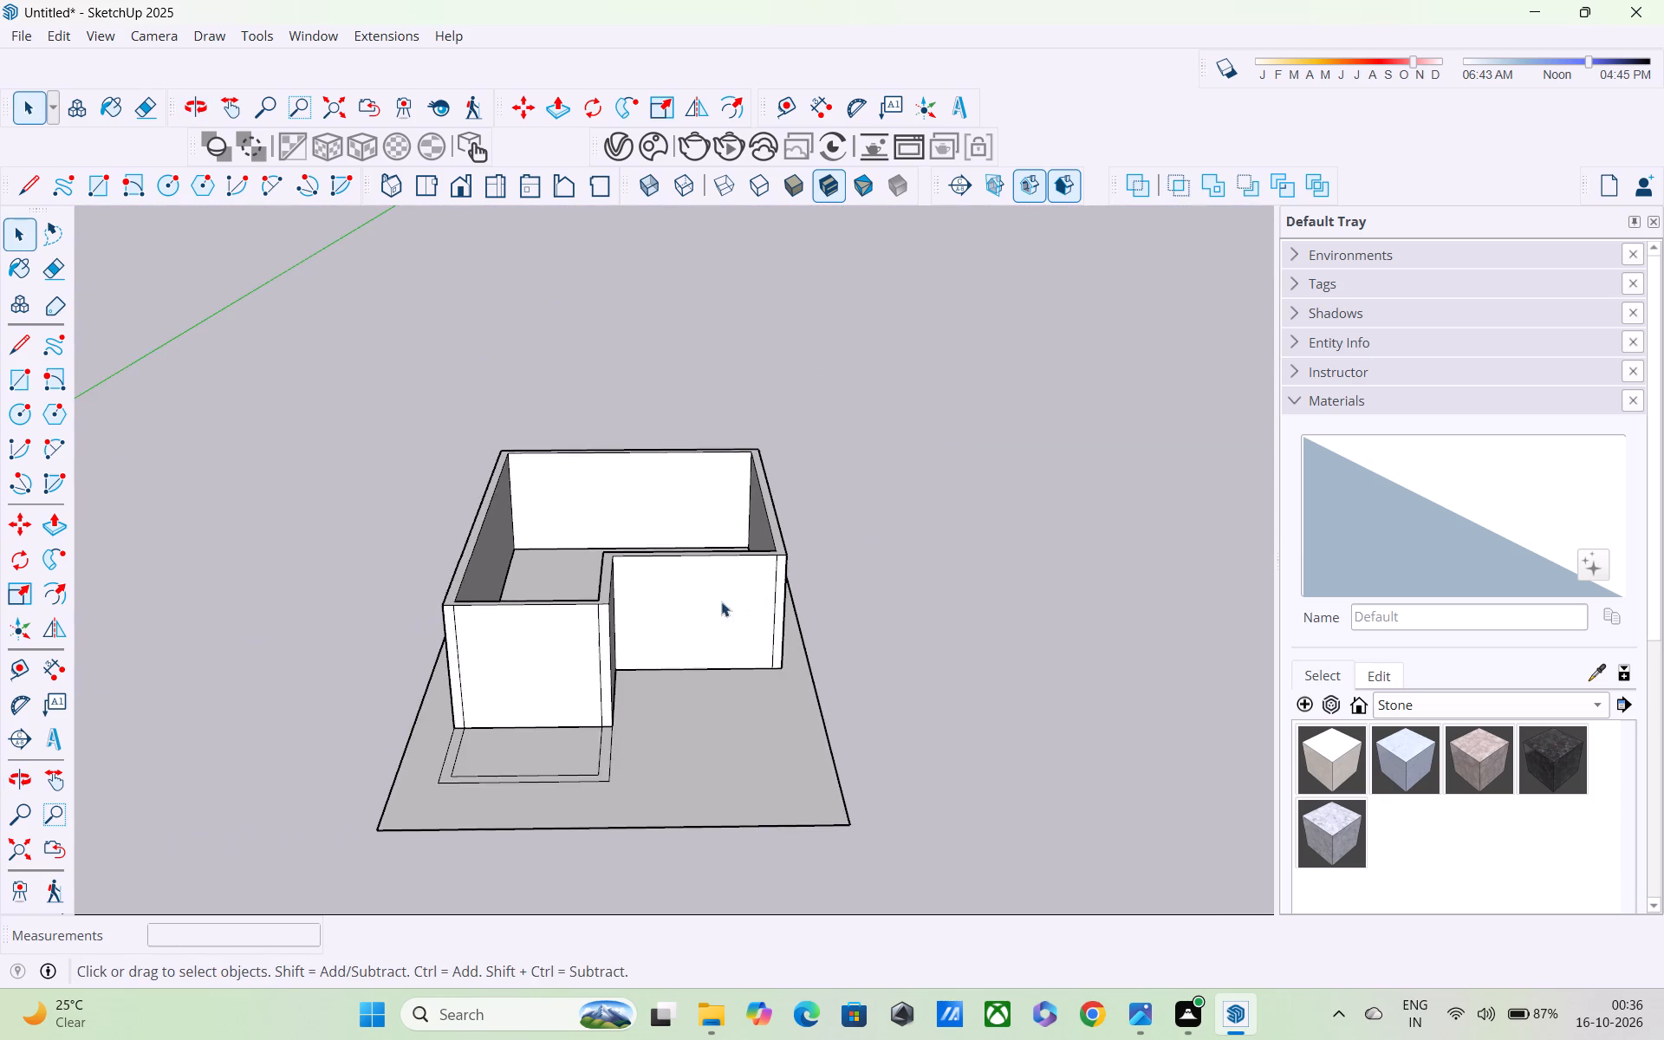
pyautogui.moveTo(715, 601); pyautogui.dragTo(738, 485, button='middle')
pyautogui.scroll(4, 729, 562)
pyautogui.moveTo(720, 572); pyautogui.dragTo(338, 549, button='middle')
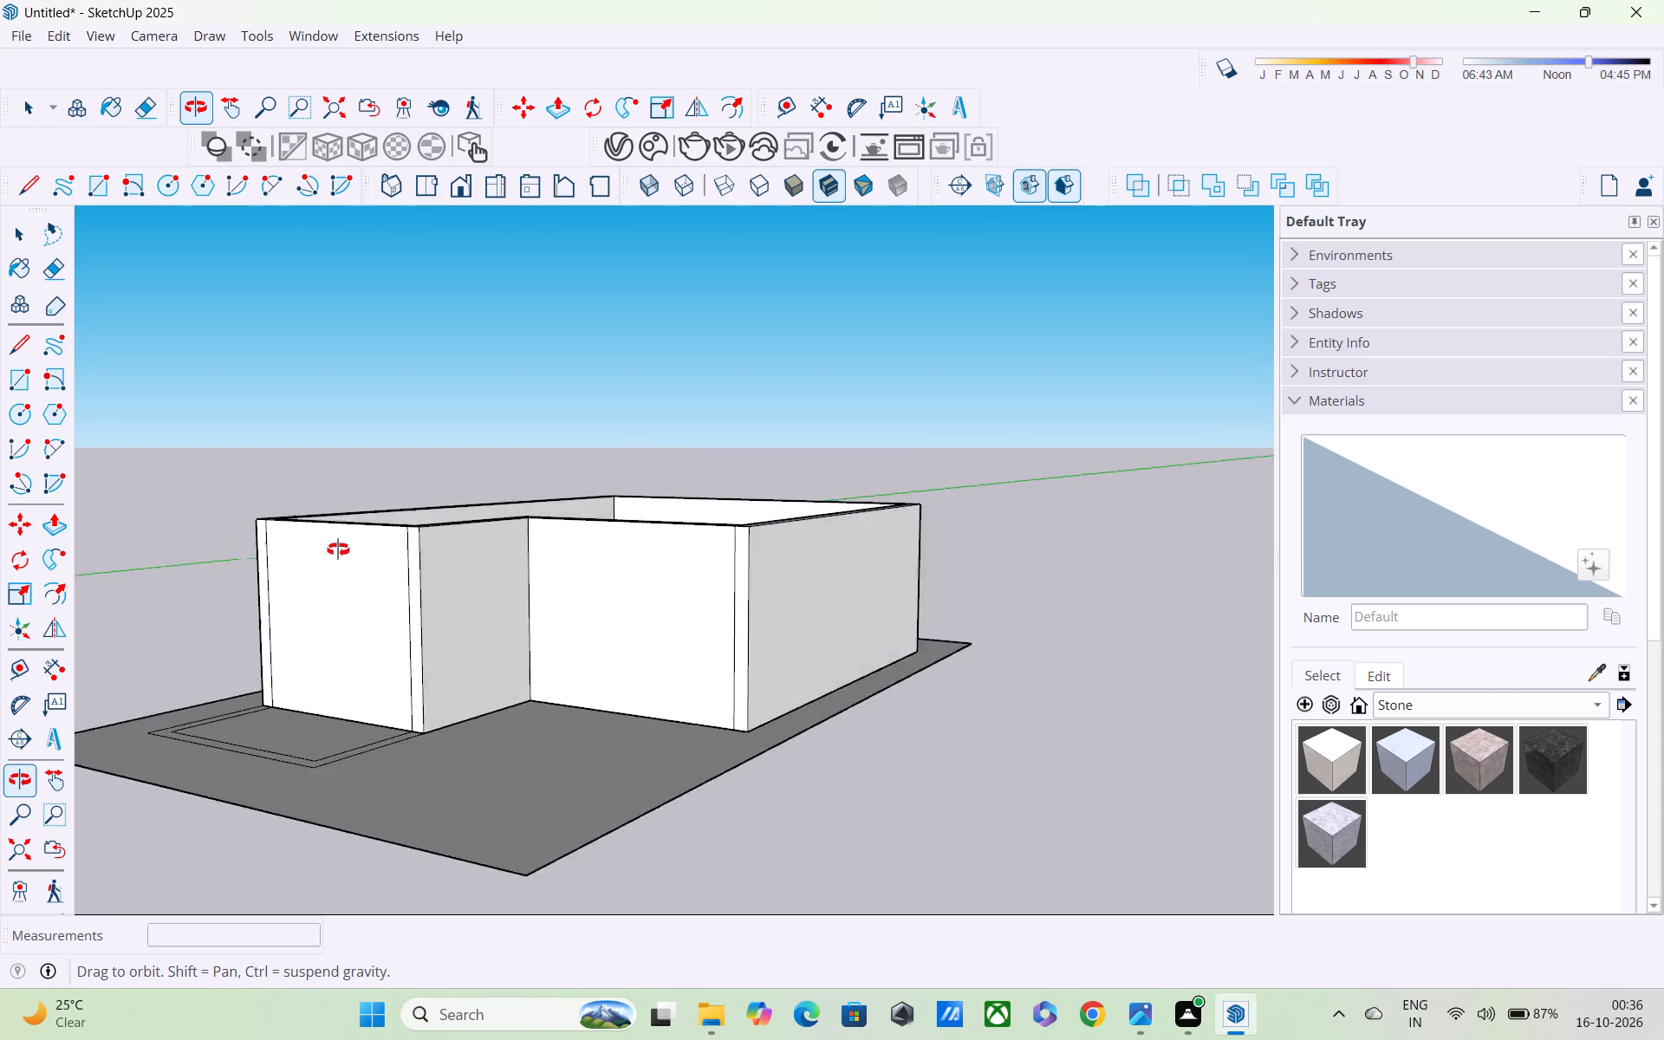
pyautogui.moveTo(338, 549); pyautogui.dragTo(770, 689, button='middle')
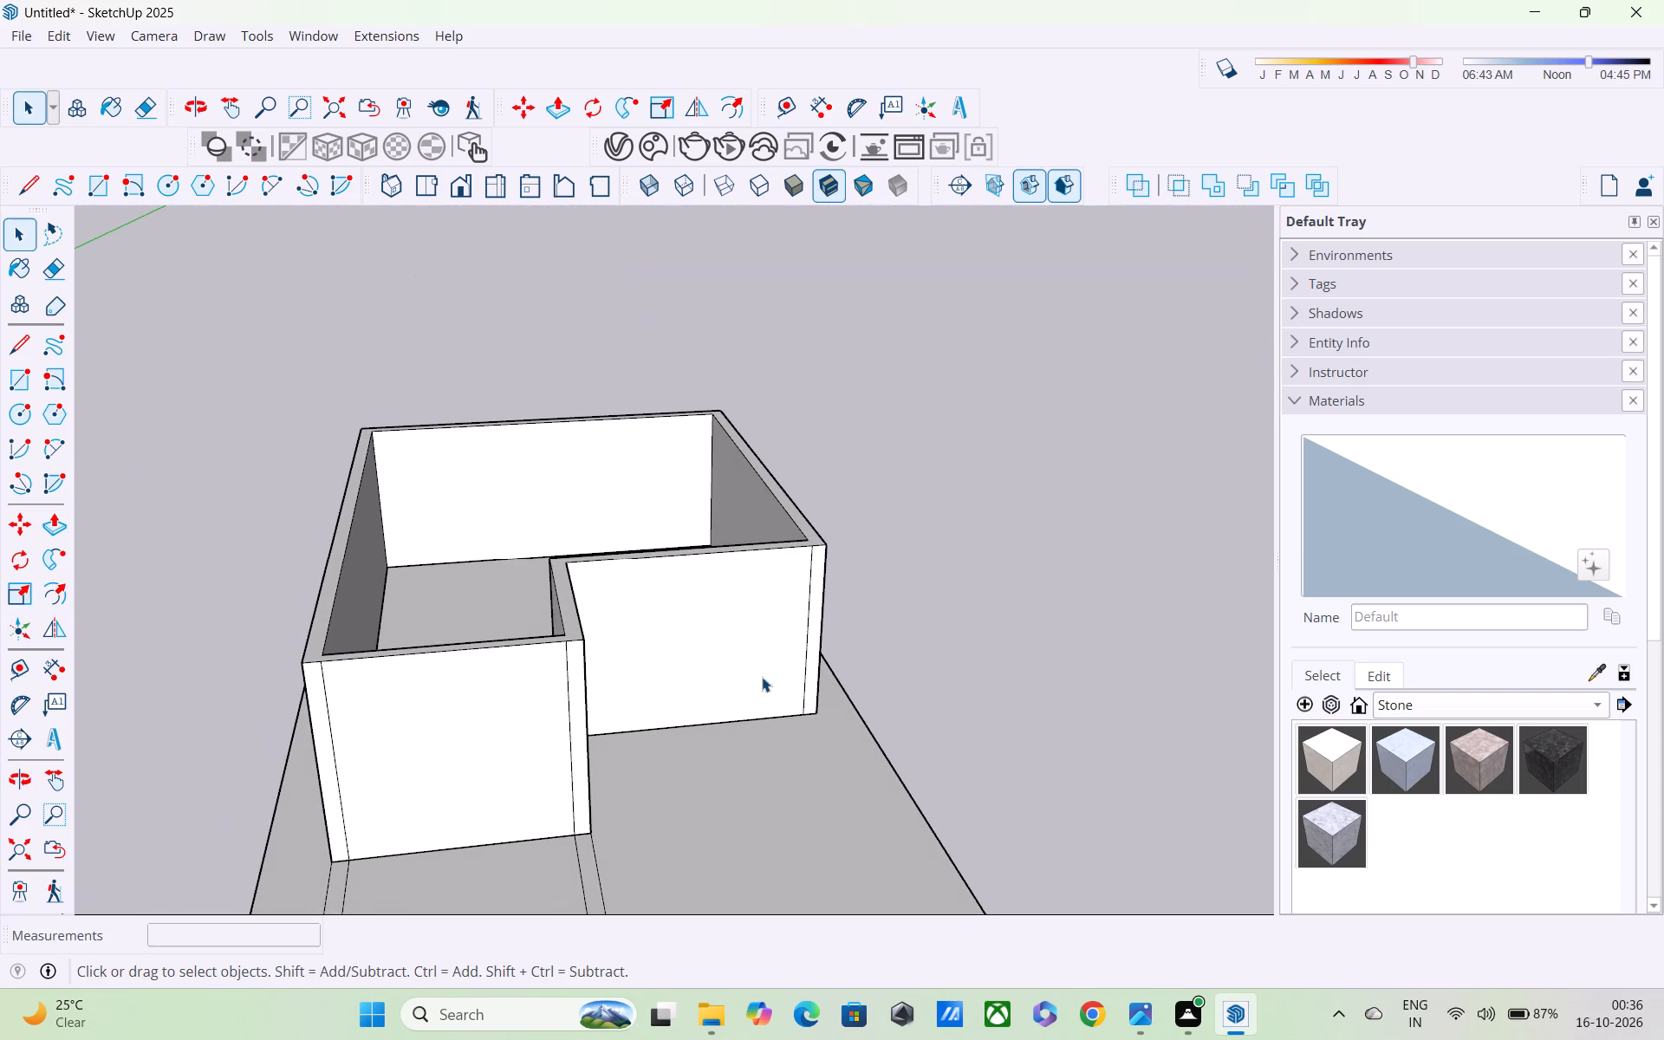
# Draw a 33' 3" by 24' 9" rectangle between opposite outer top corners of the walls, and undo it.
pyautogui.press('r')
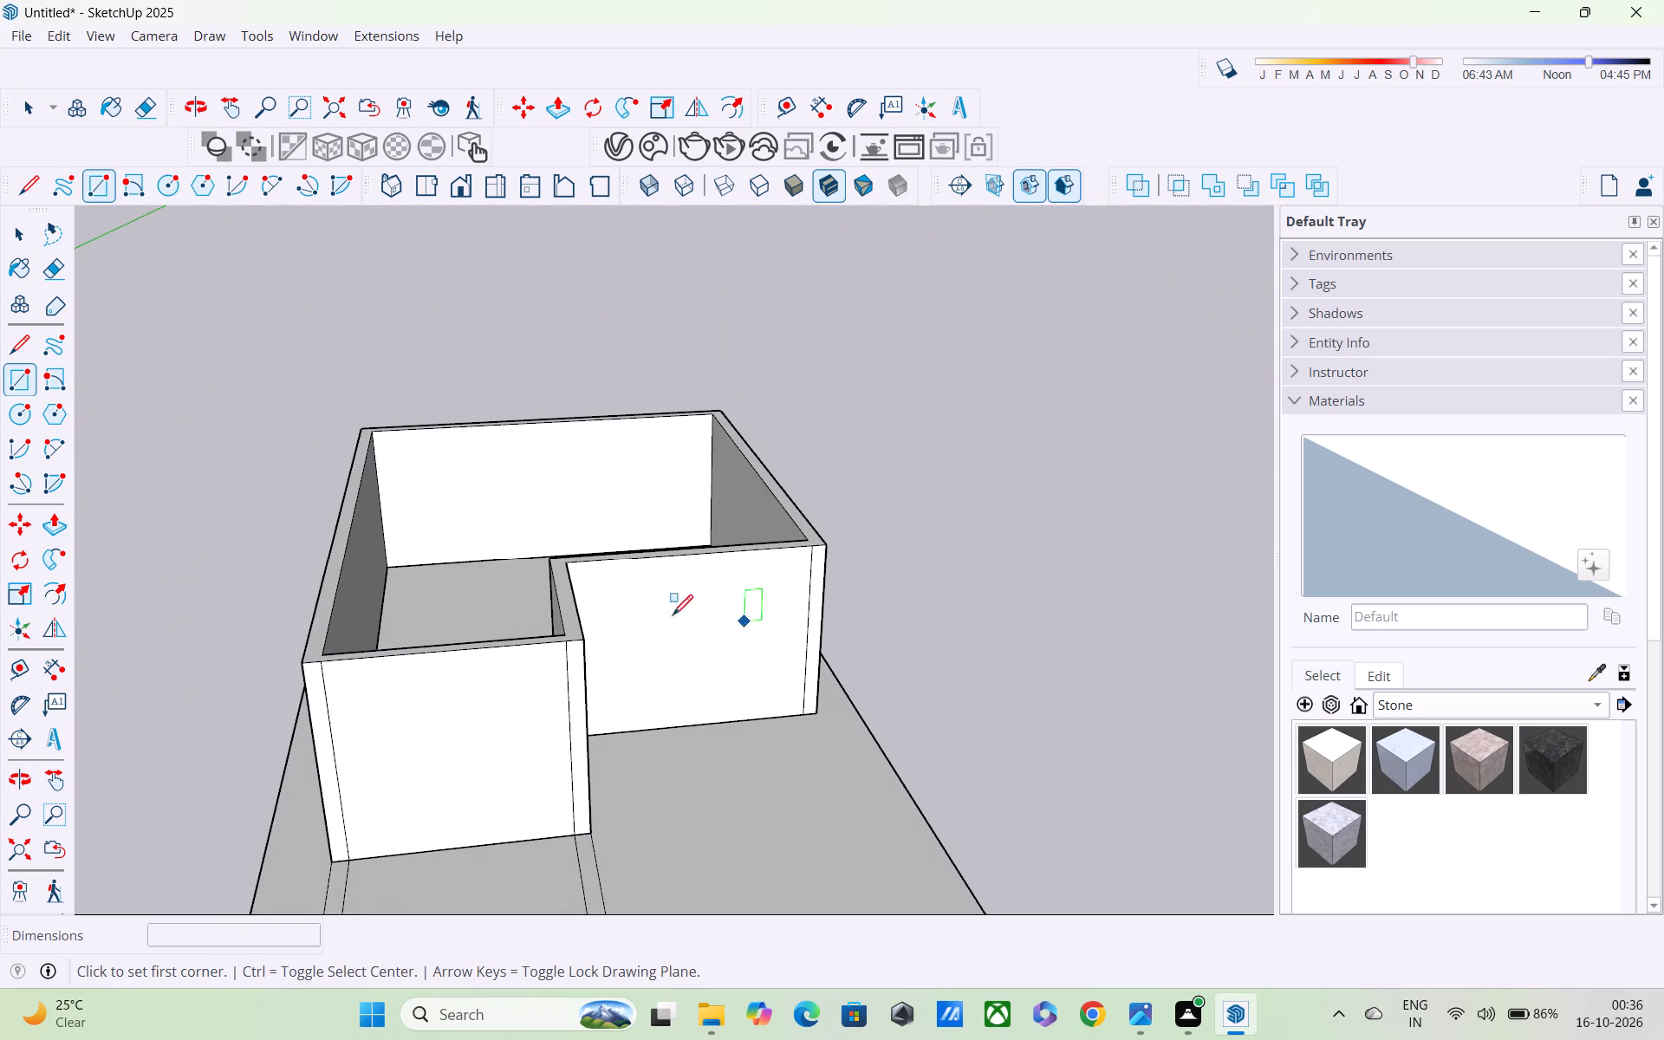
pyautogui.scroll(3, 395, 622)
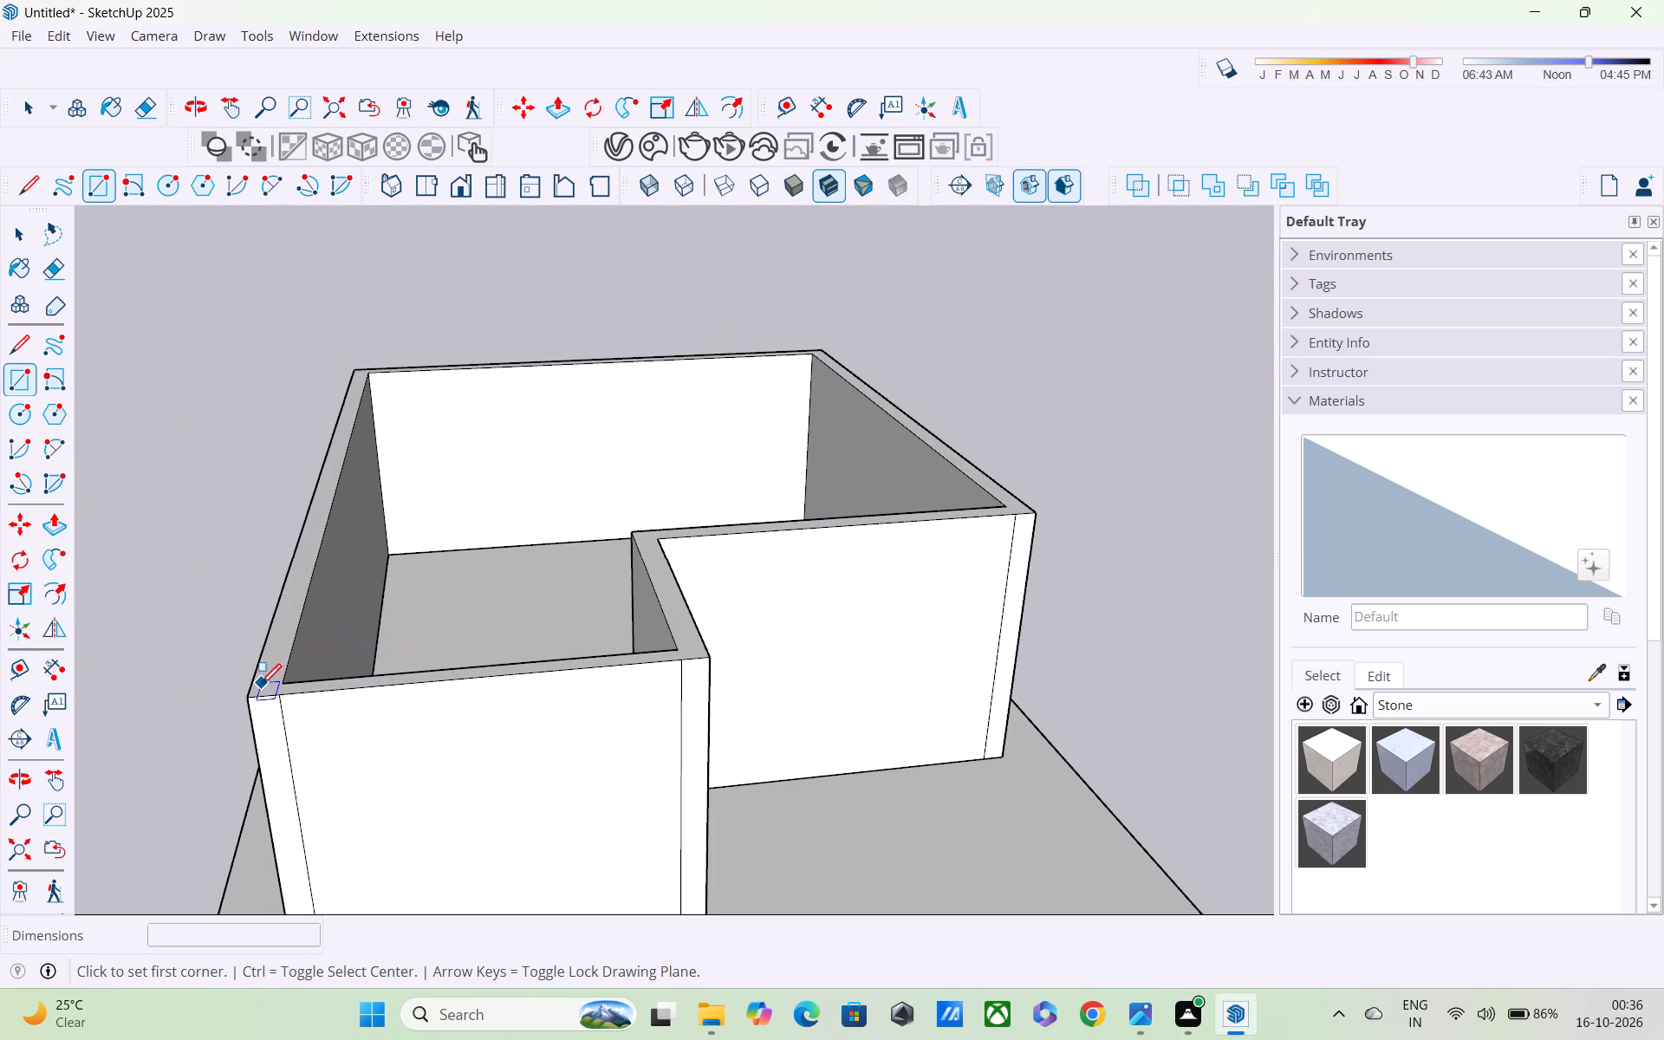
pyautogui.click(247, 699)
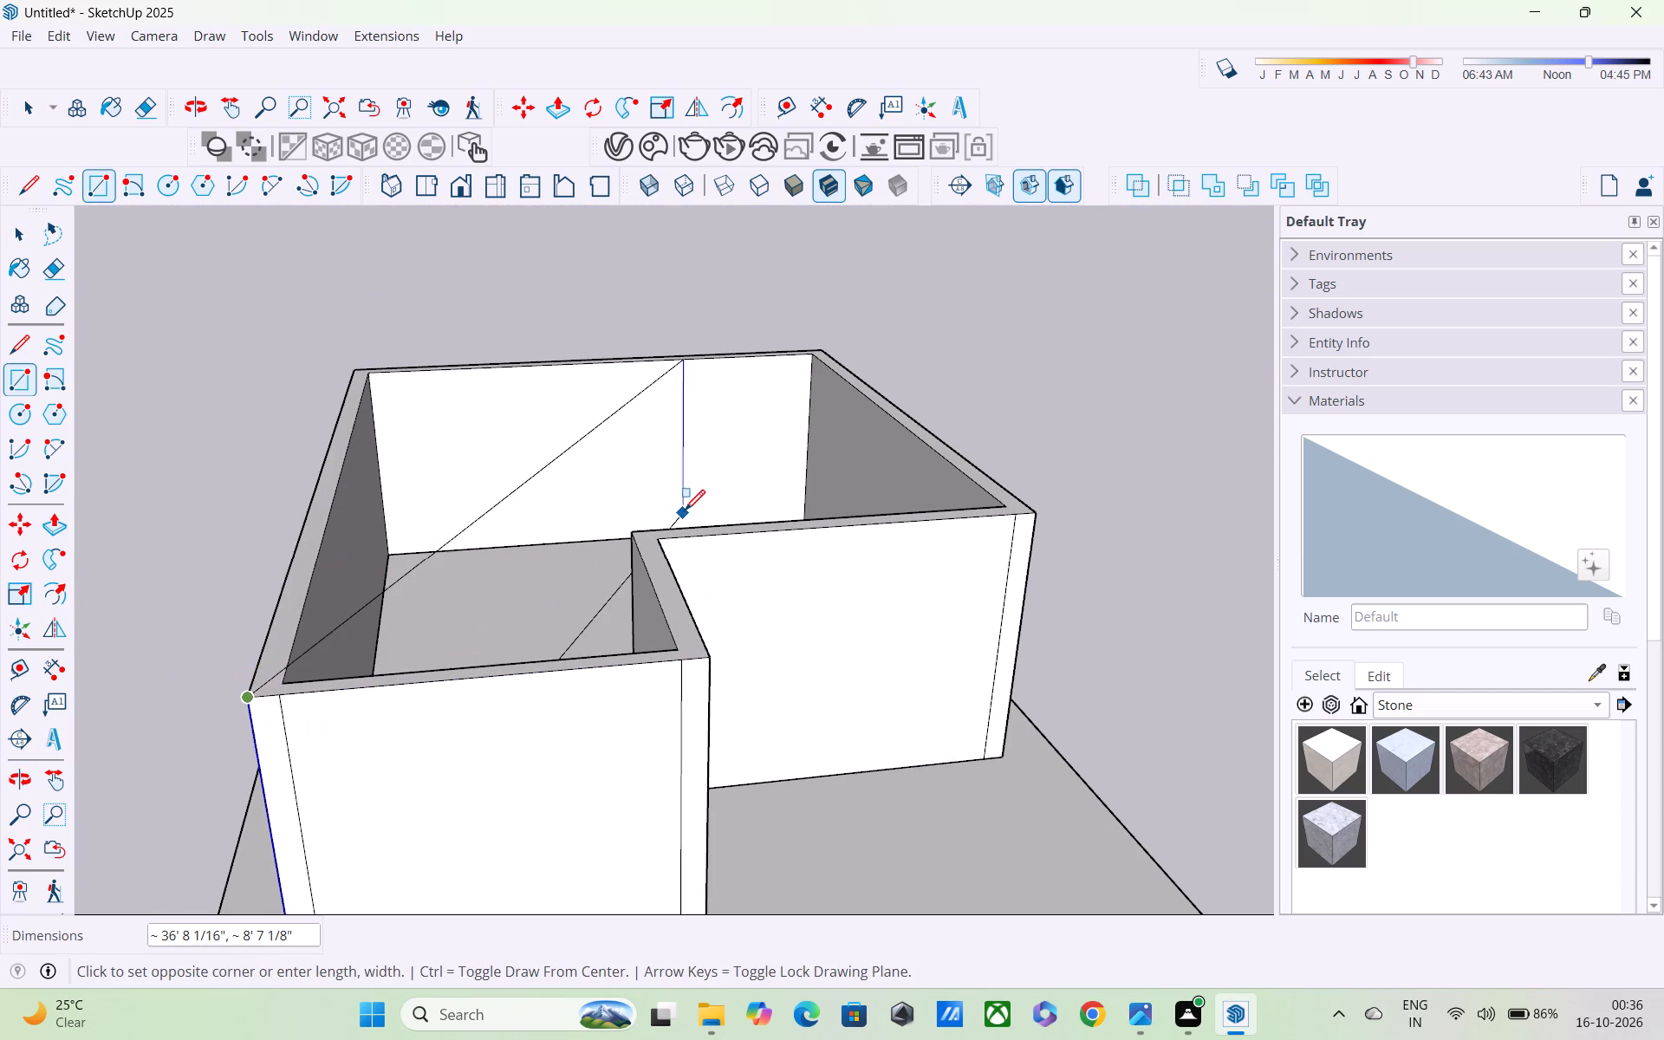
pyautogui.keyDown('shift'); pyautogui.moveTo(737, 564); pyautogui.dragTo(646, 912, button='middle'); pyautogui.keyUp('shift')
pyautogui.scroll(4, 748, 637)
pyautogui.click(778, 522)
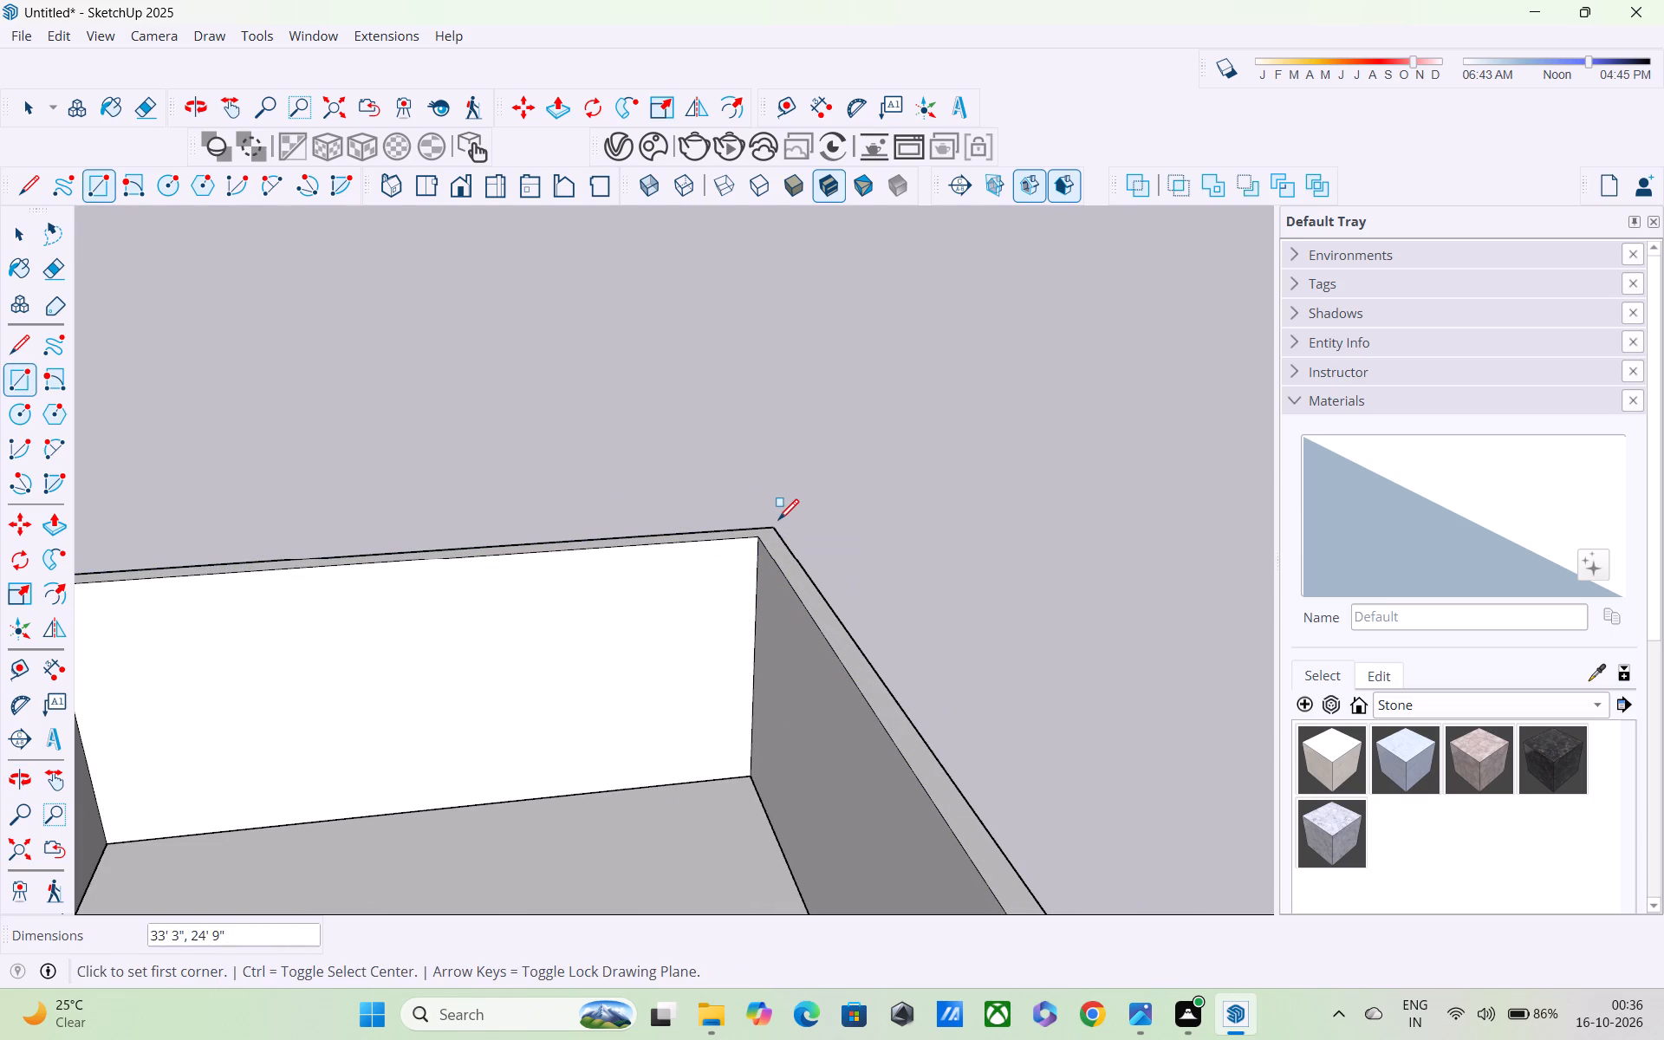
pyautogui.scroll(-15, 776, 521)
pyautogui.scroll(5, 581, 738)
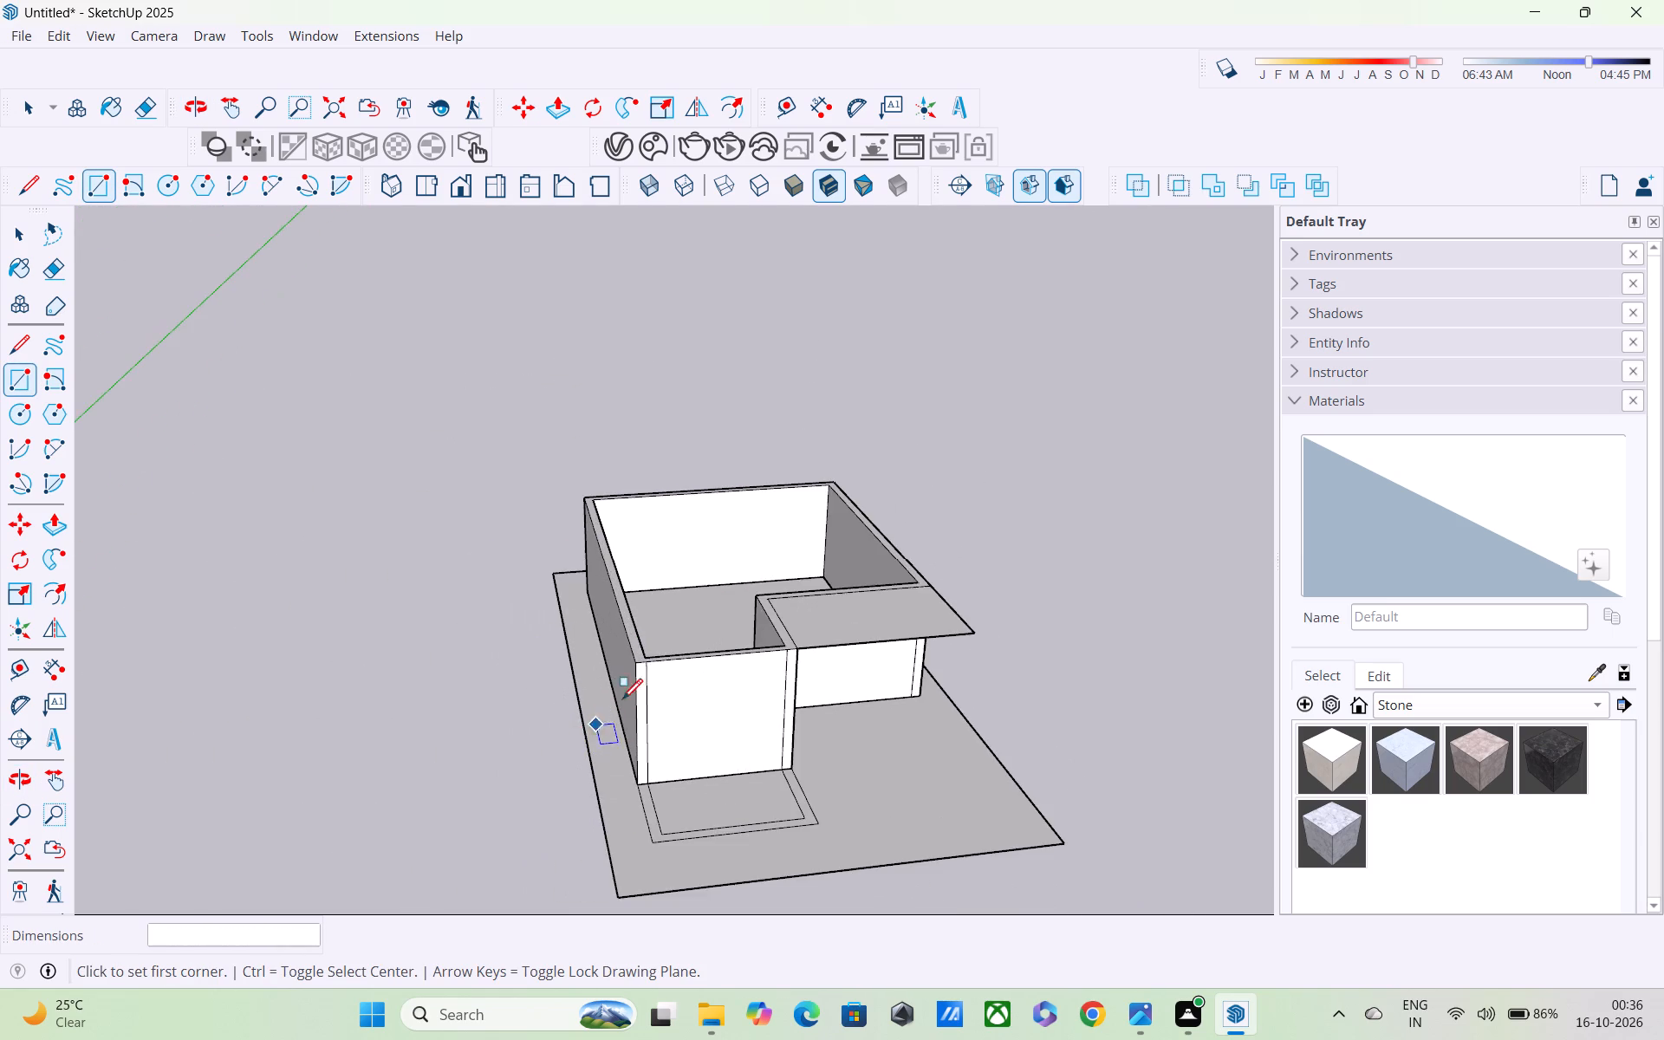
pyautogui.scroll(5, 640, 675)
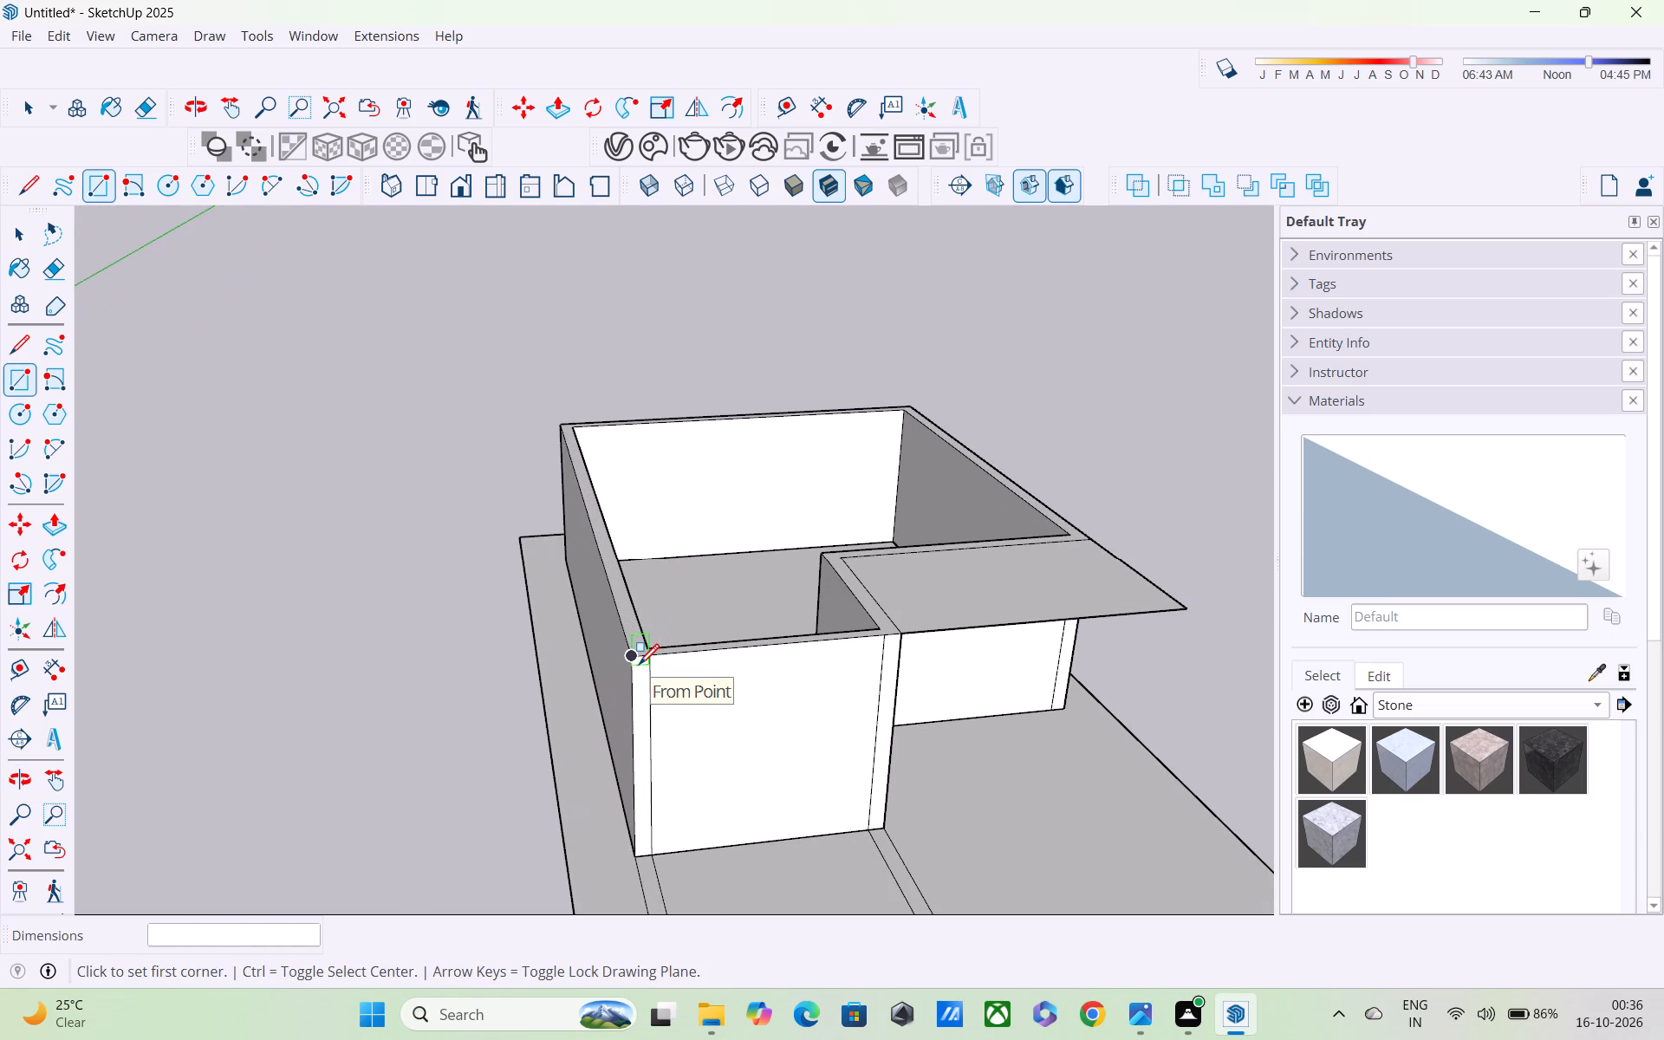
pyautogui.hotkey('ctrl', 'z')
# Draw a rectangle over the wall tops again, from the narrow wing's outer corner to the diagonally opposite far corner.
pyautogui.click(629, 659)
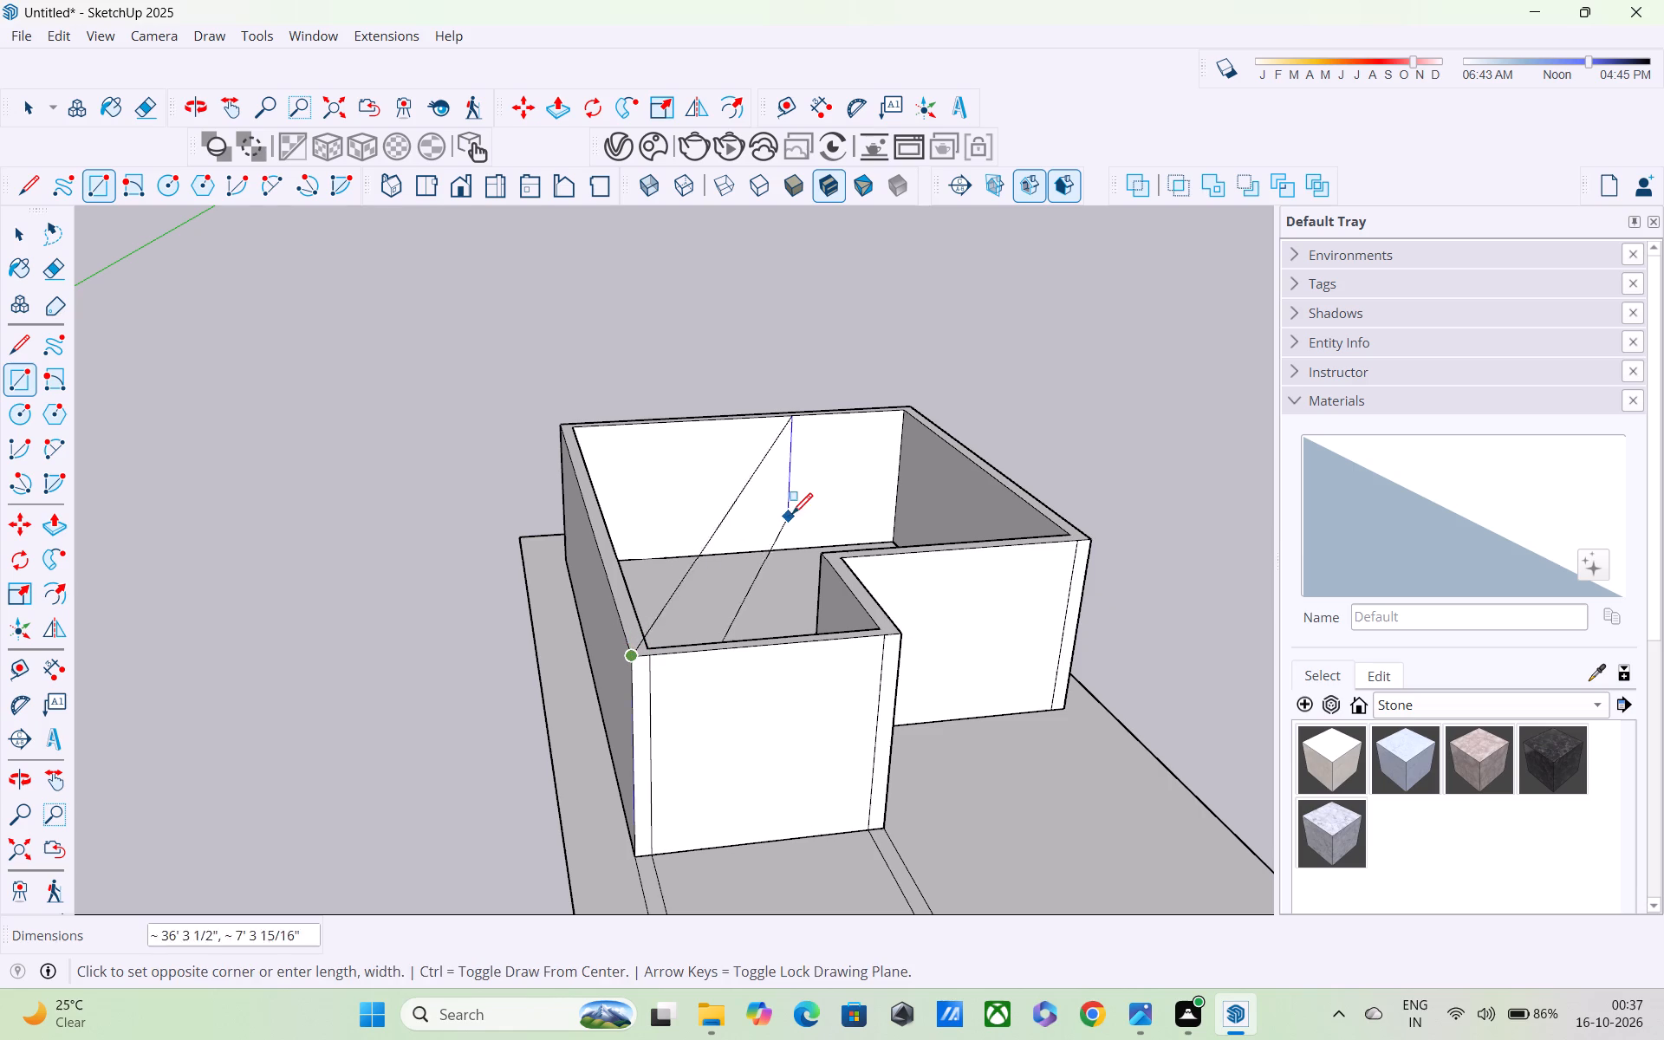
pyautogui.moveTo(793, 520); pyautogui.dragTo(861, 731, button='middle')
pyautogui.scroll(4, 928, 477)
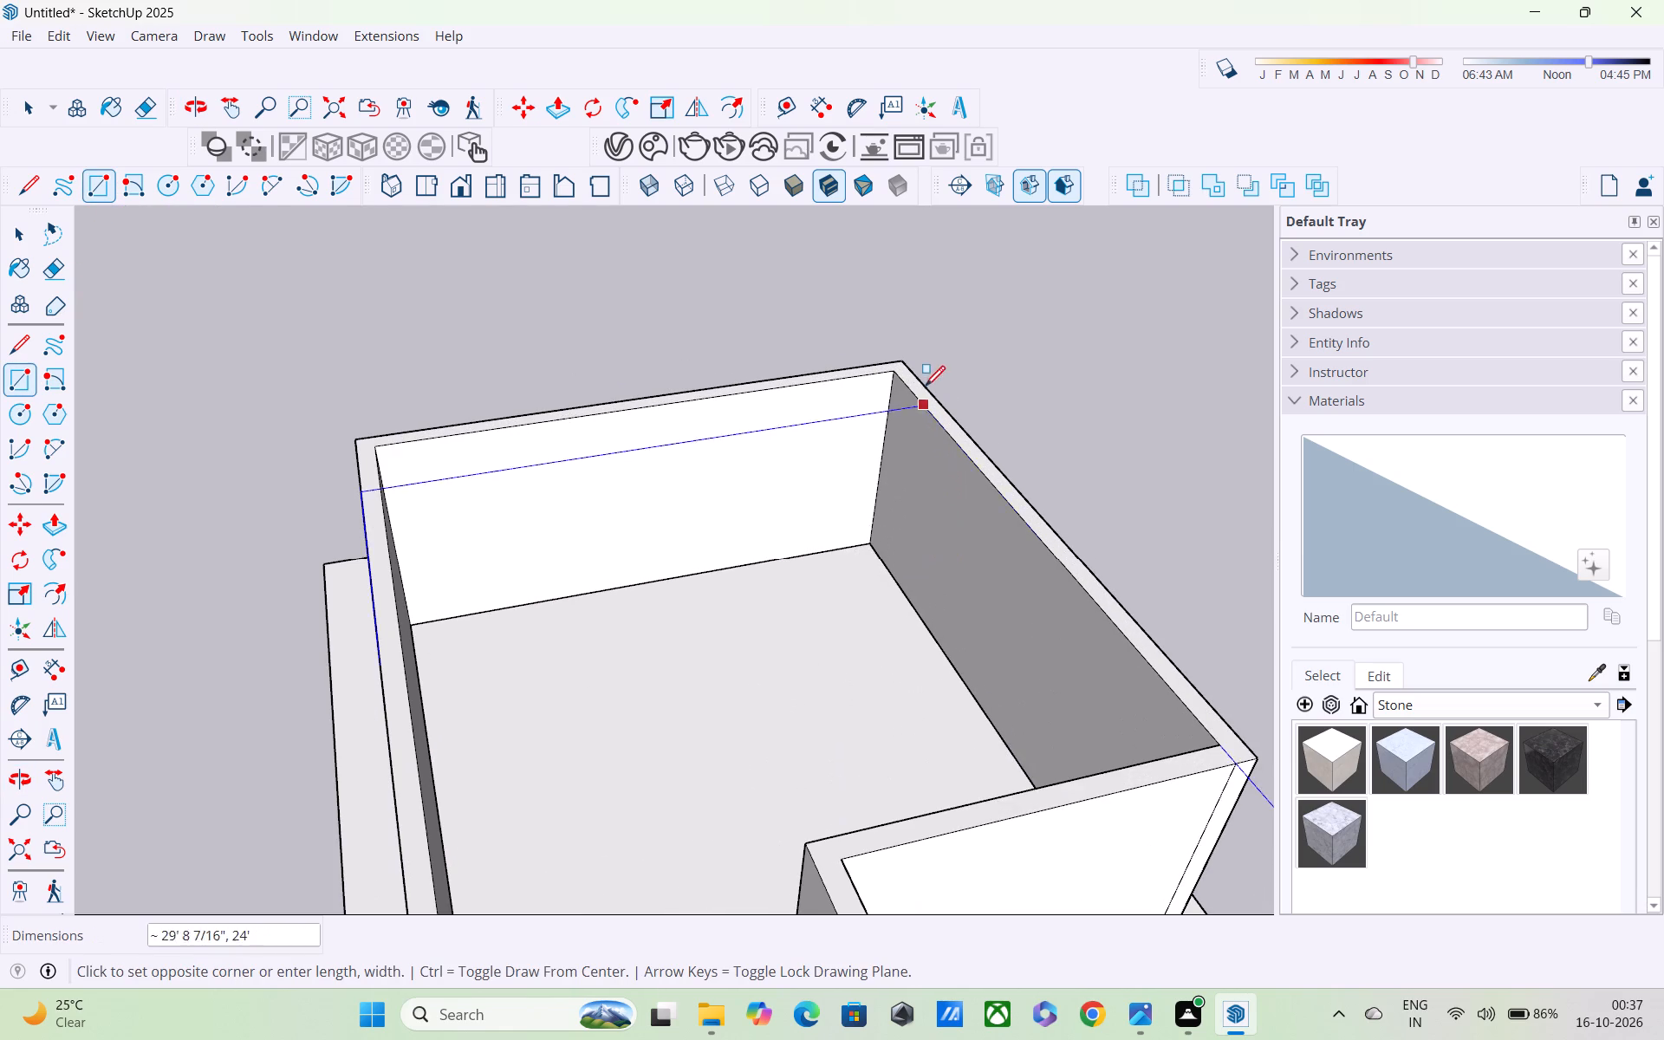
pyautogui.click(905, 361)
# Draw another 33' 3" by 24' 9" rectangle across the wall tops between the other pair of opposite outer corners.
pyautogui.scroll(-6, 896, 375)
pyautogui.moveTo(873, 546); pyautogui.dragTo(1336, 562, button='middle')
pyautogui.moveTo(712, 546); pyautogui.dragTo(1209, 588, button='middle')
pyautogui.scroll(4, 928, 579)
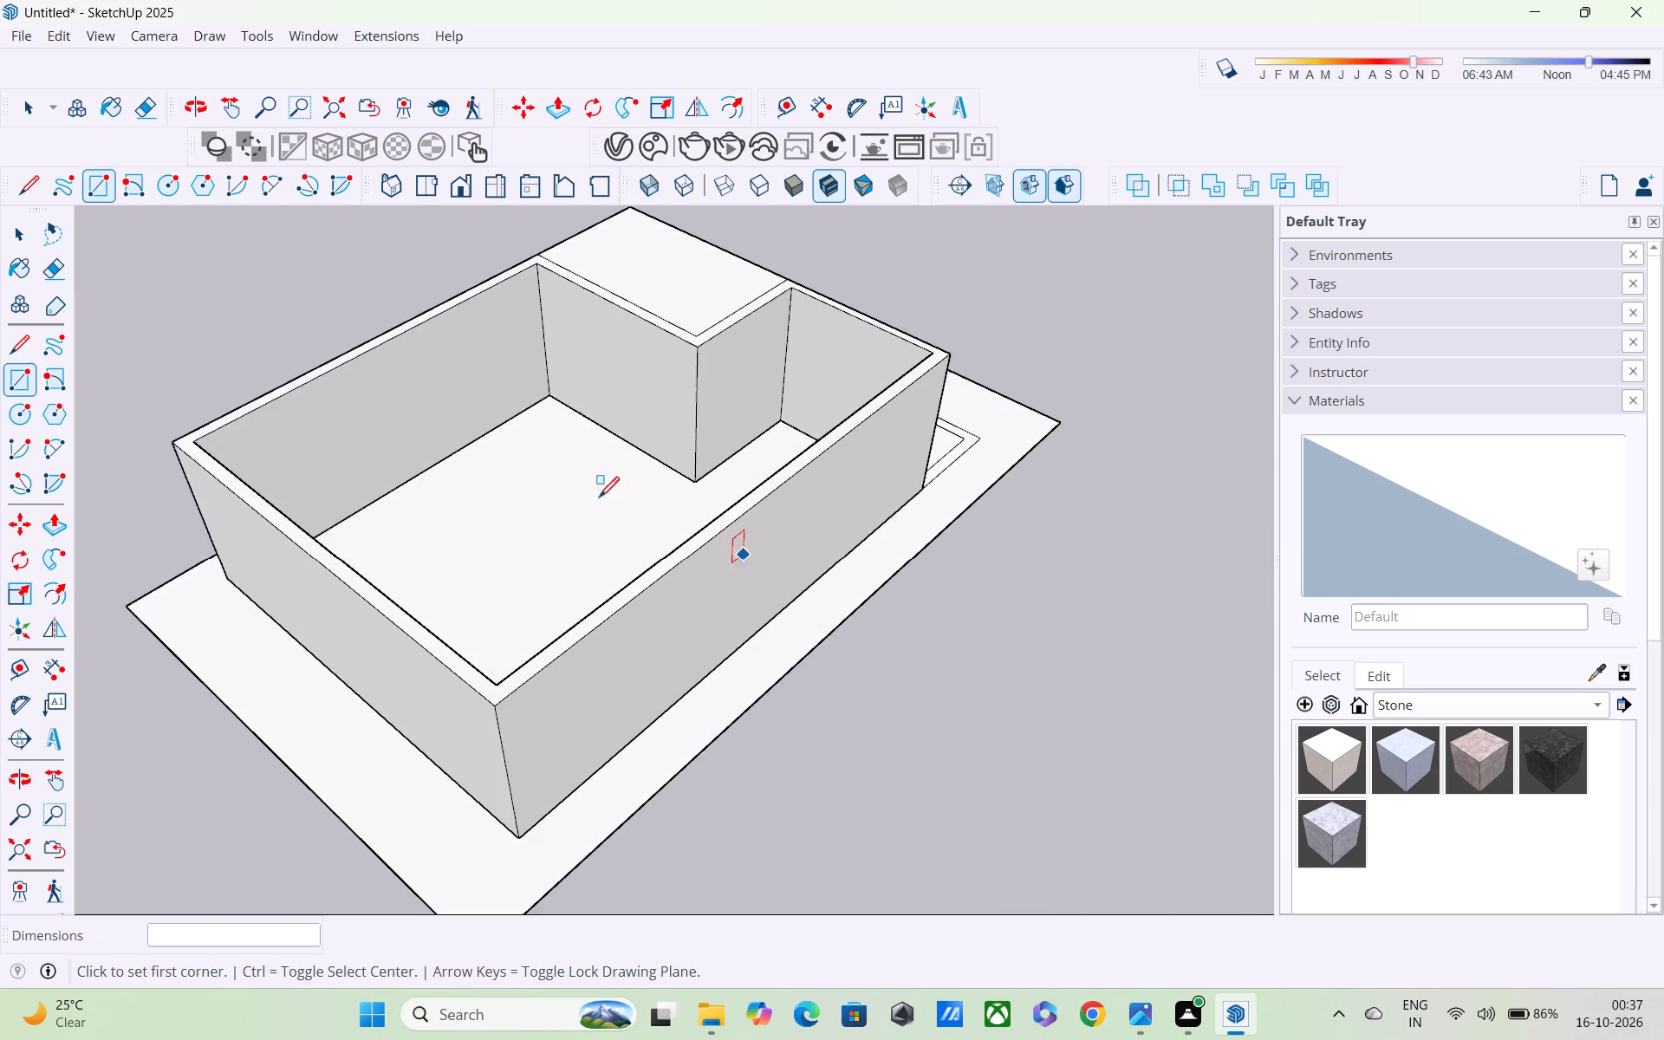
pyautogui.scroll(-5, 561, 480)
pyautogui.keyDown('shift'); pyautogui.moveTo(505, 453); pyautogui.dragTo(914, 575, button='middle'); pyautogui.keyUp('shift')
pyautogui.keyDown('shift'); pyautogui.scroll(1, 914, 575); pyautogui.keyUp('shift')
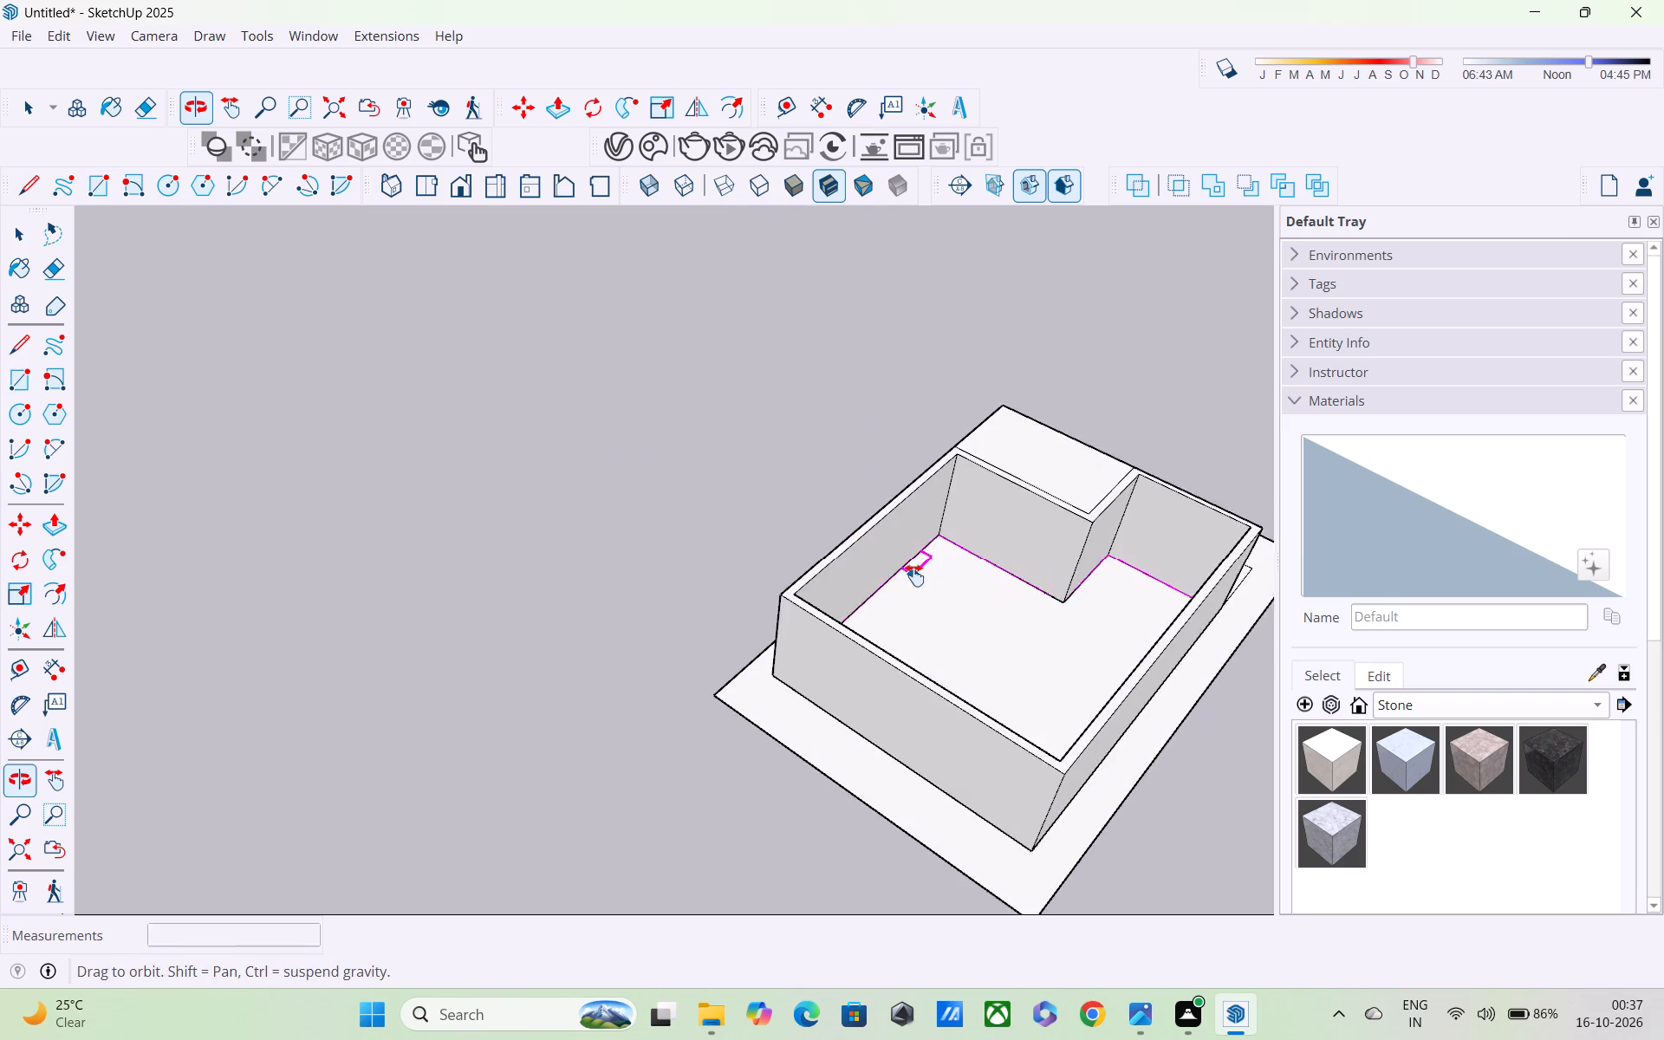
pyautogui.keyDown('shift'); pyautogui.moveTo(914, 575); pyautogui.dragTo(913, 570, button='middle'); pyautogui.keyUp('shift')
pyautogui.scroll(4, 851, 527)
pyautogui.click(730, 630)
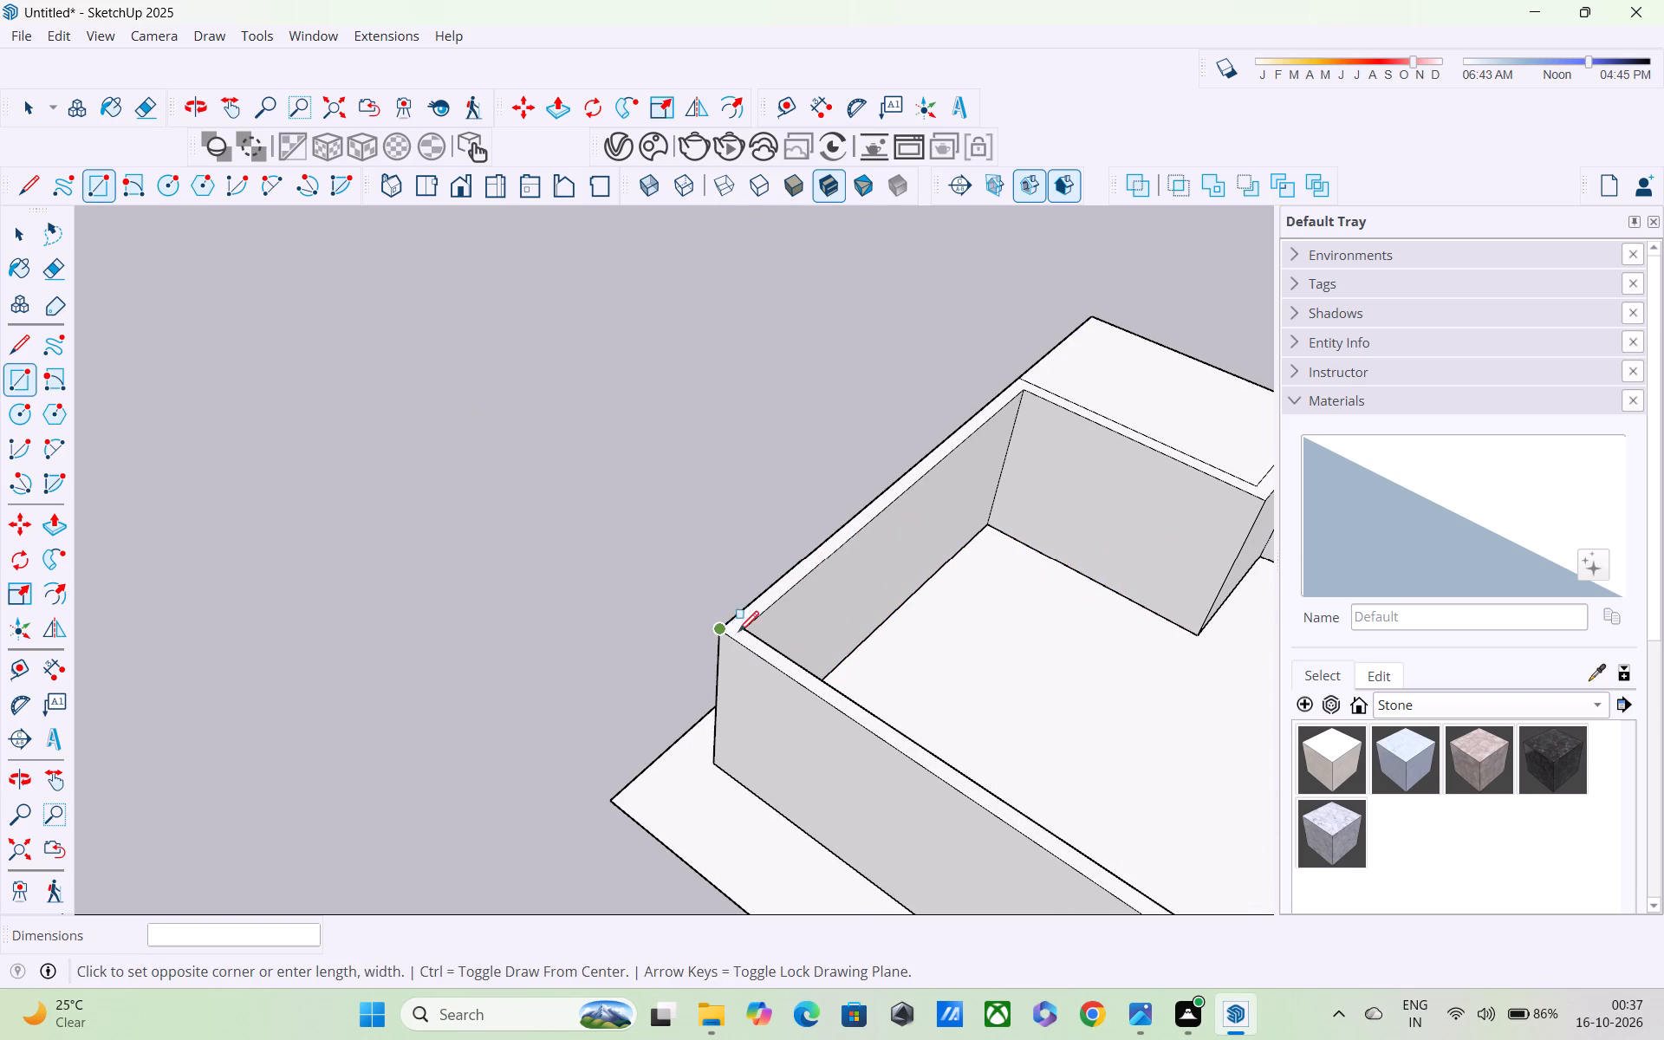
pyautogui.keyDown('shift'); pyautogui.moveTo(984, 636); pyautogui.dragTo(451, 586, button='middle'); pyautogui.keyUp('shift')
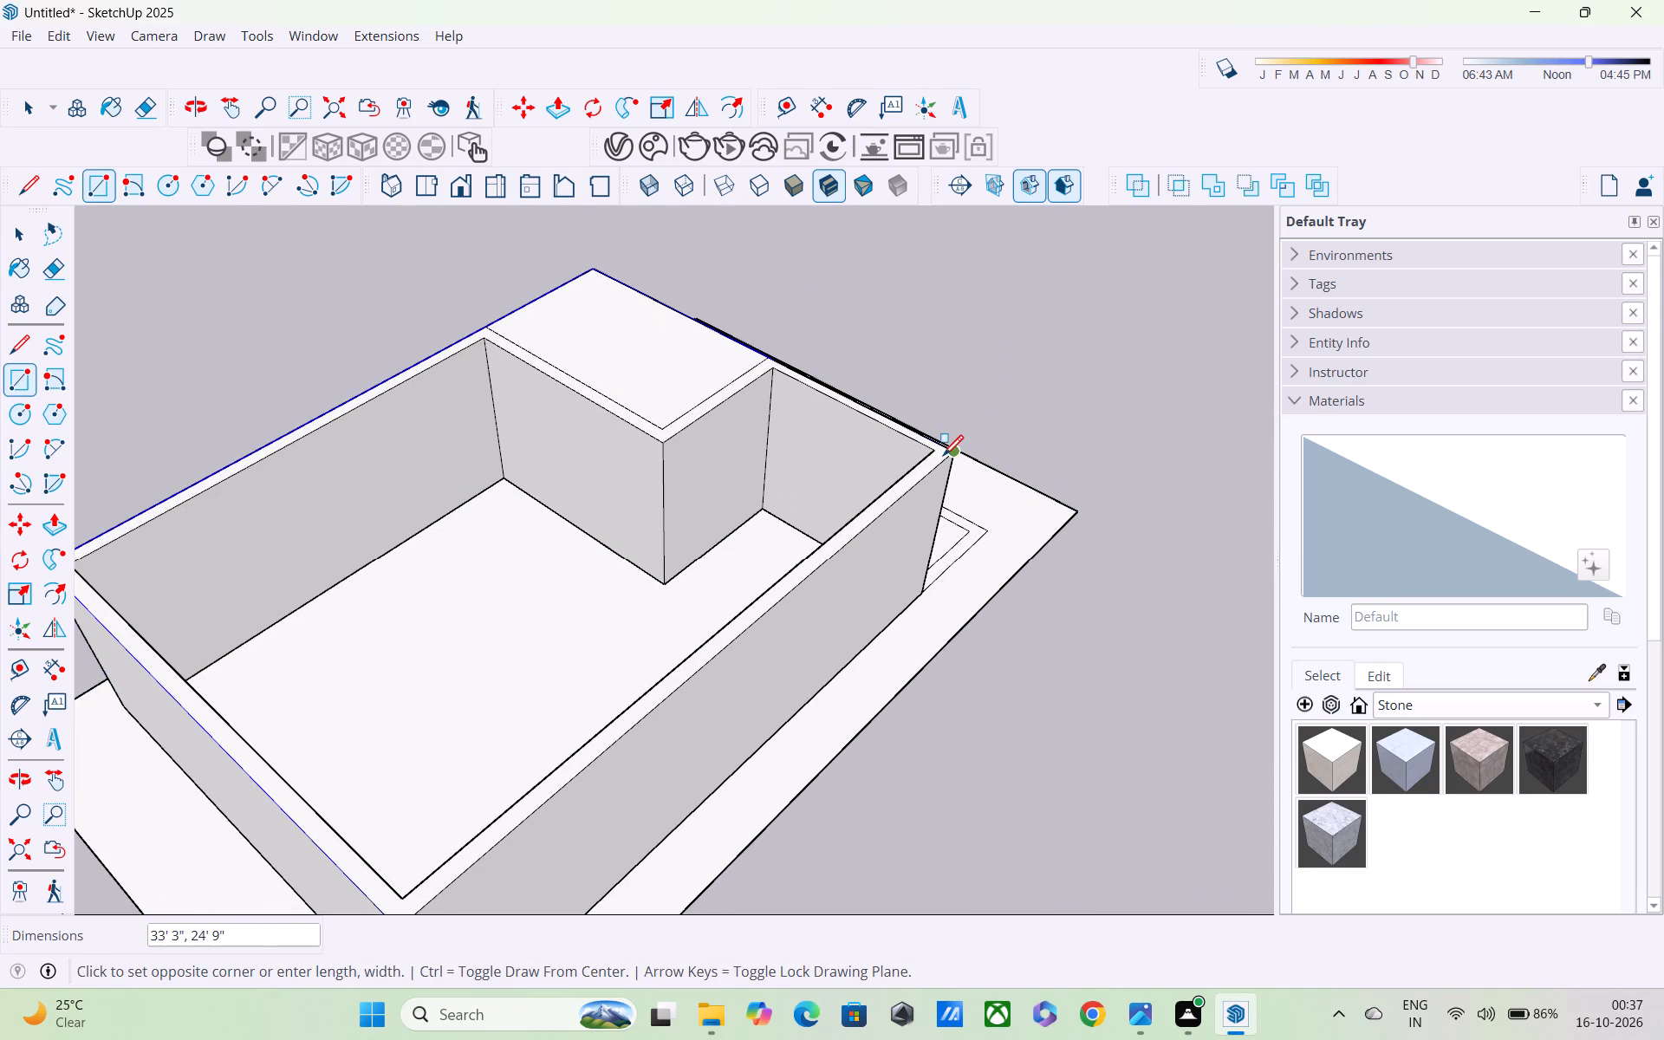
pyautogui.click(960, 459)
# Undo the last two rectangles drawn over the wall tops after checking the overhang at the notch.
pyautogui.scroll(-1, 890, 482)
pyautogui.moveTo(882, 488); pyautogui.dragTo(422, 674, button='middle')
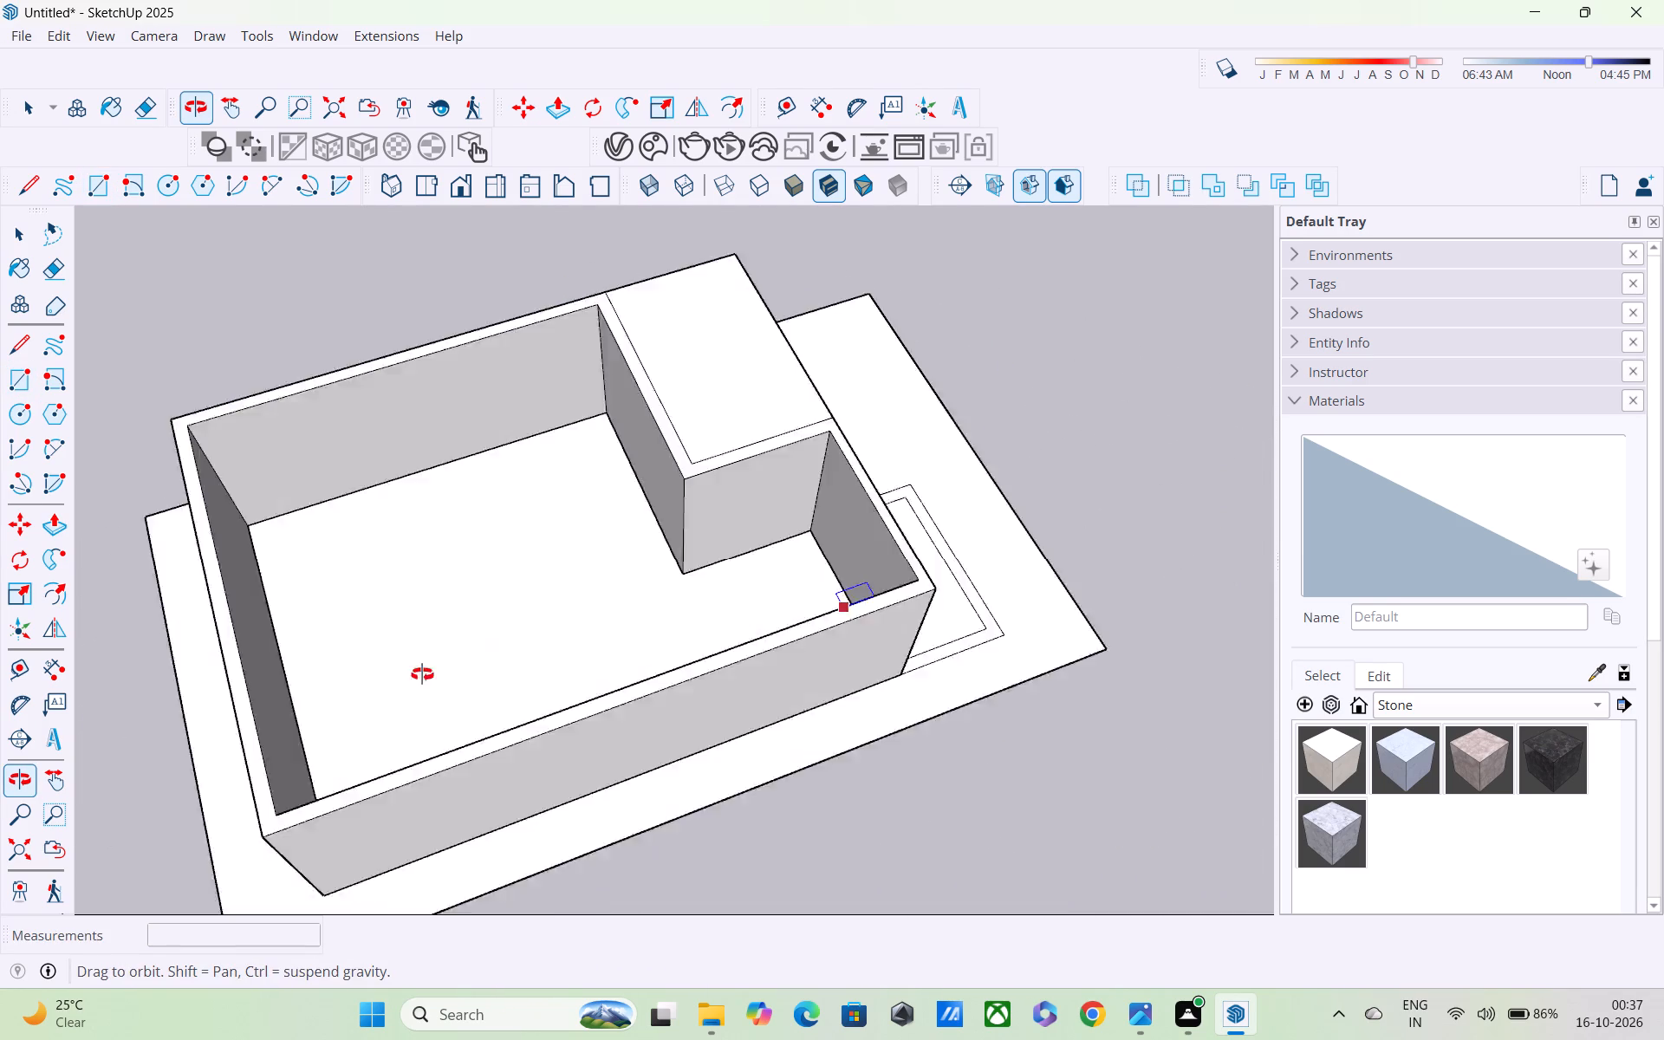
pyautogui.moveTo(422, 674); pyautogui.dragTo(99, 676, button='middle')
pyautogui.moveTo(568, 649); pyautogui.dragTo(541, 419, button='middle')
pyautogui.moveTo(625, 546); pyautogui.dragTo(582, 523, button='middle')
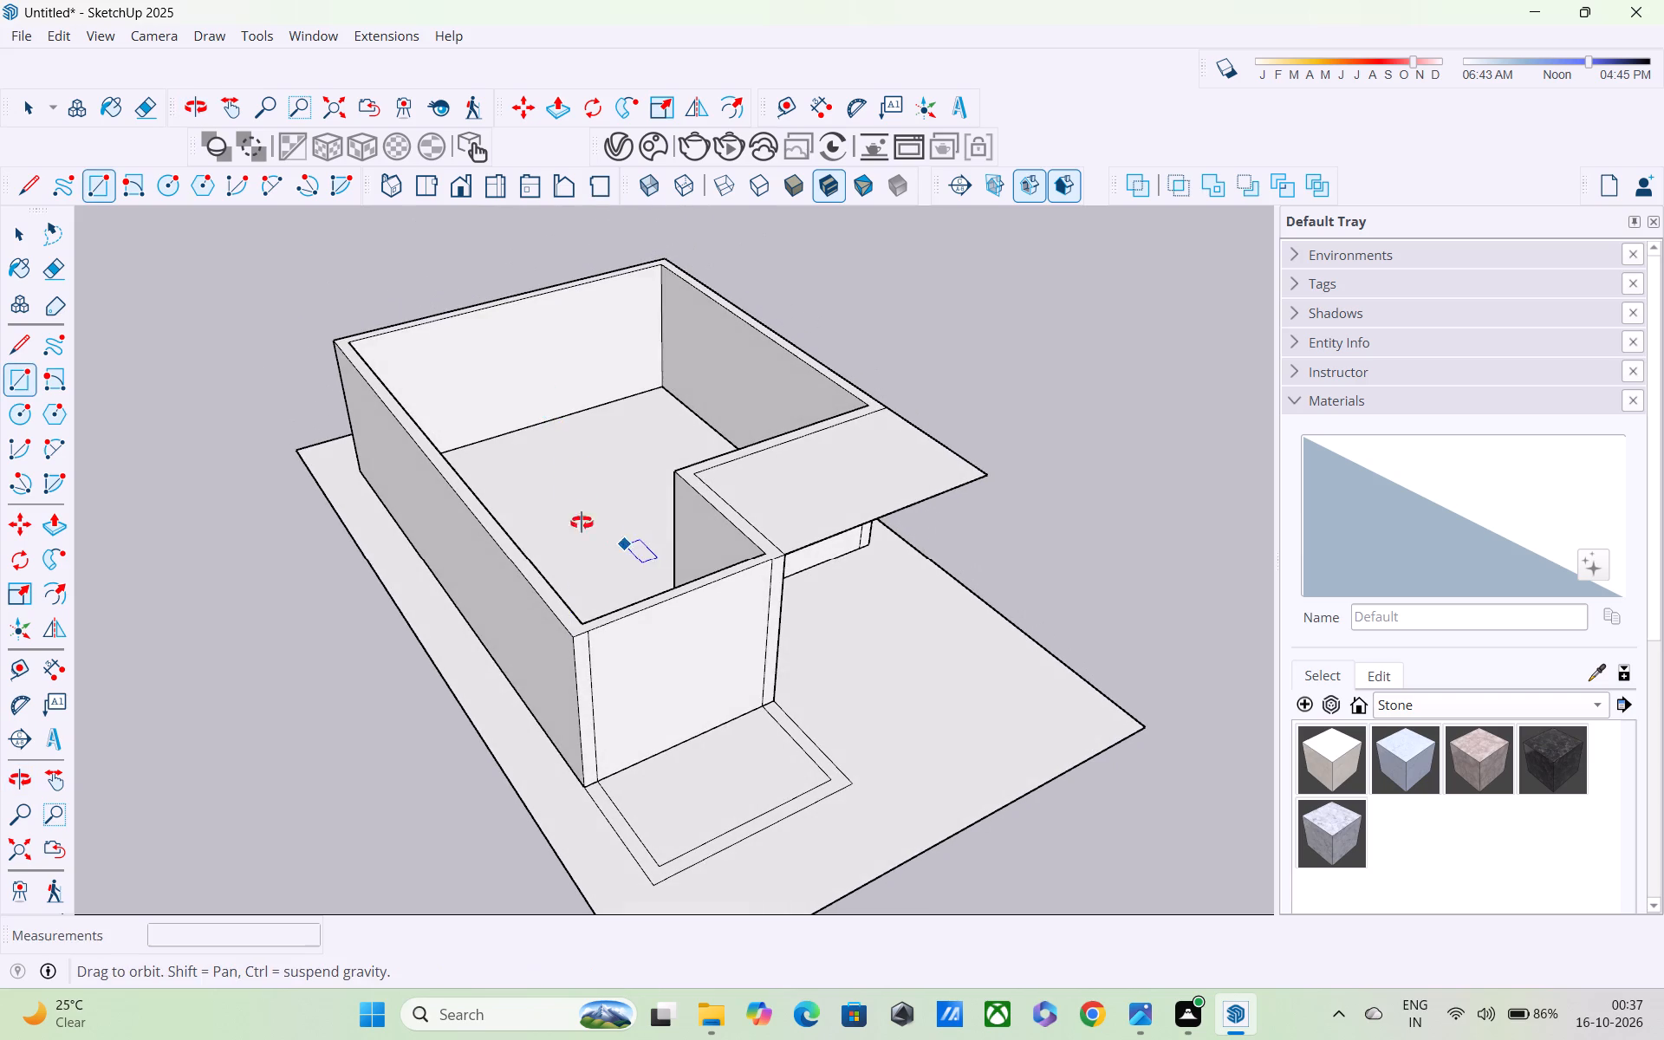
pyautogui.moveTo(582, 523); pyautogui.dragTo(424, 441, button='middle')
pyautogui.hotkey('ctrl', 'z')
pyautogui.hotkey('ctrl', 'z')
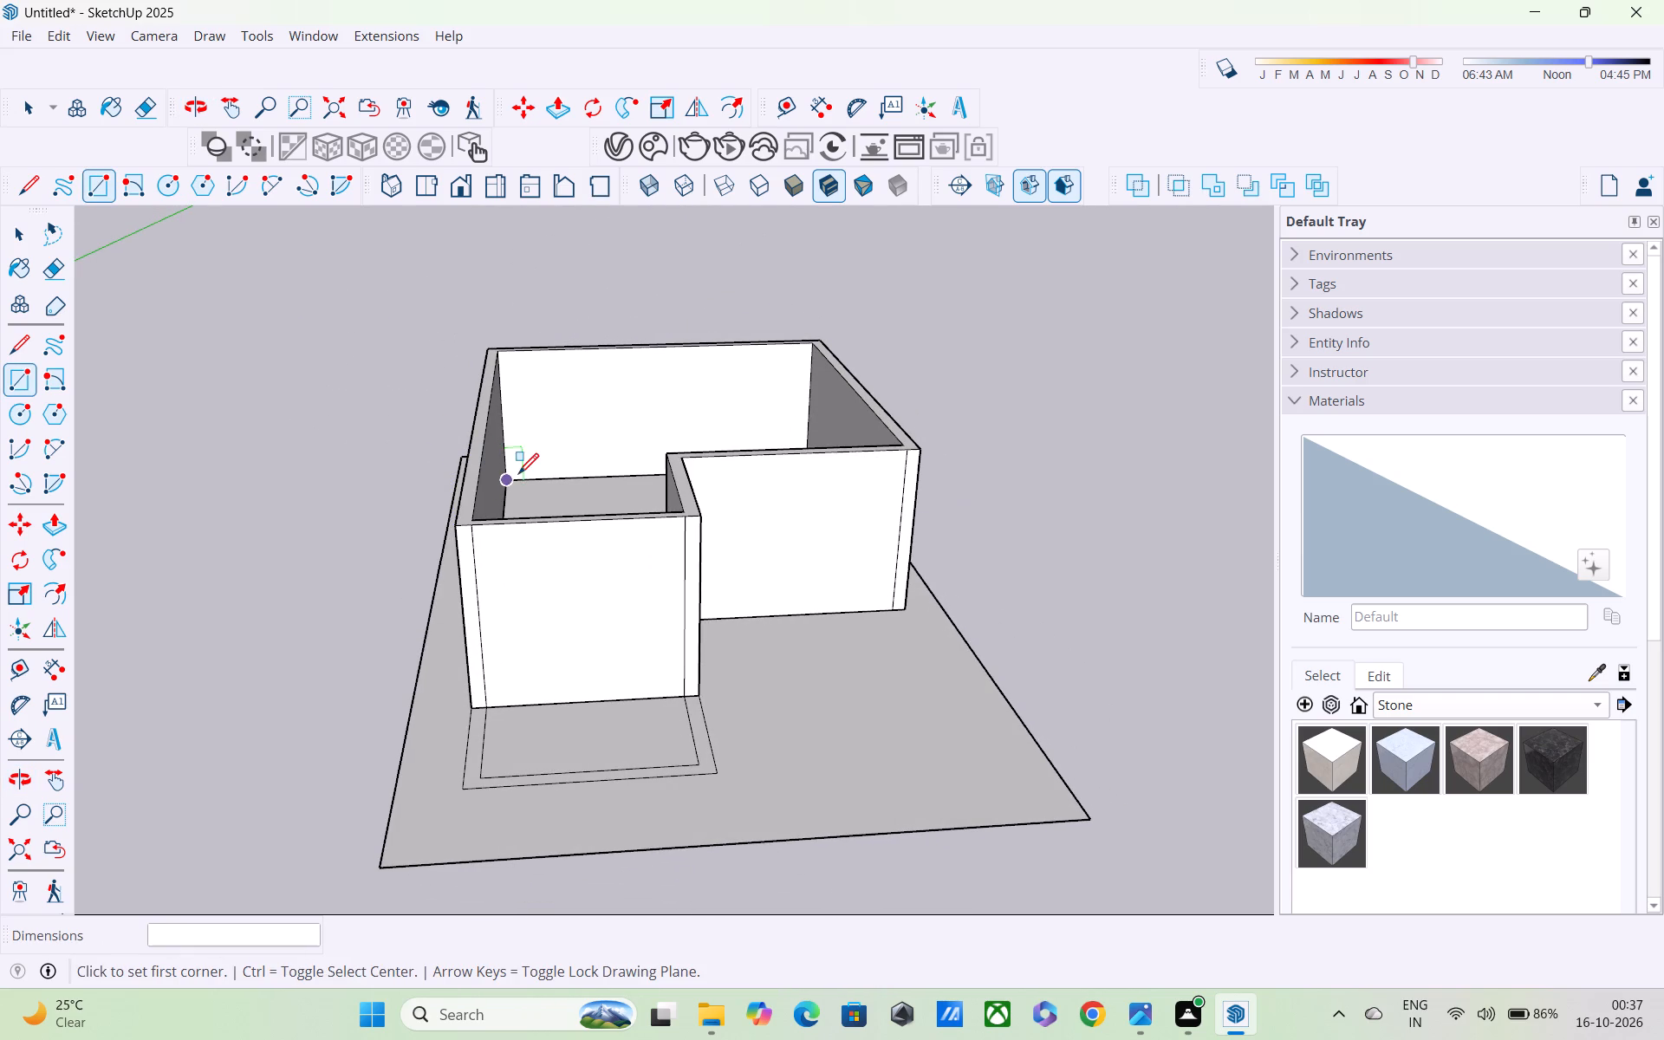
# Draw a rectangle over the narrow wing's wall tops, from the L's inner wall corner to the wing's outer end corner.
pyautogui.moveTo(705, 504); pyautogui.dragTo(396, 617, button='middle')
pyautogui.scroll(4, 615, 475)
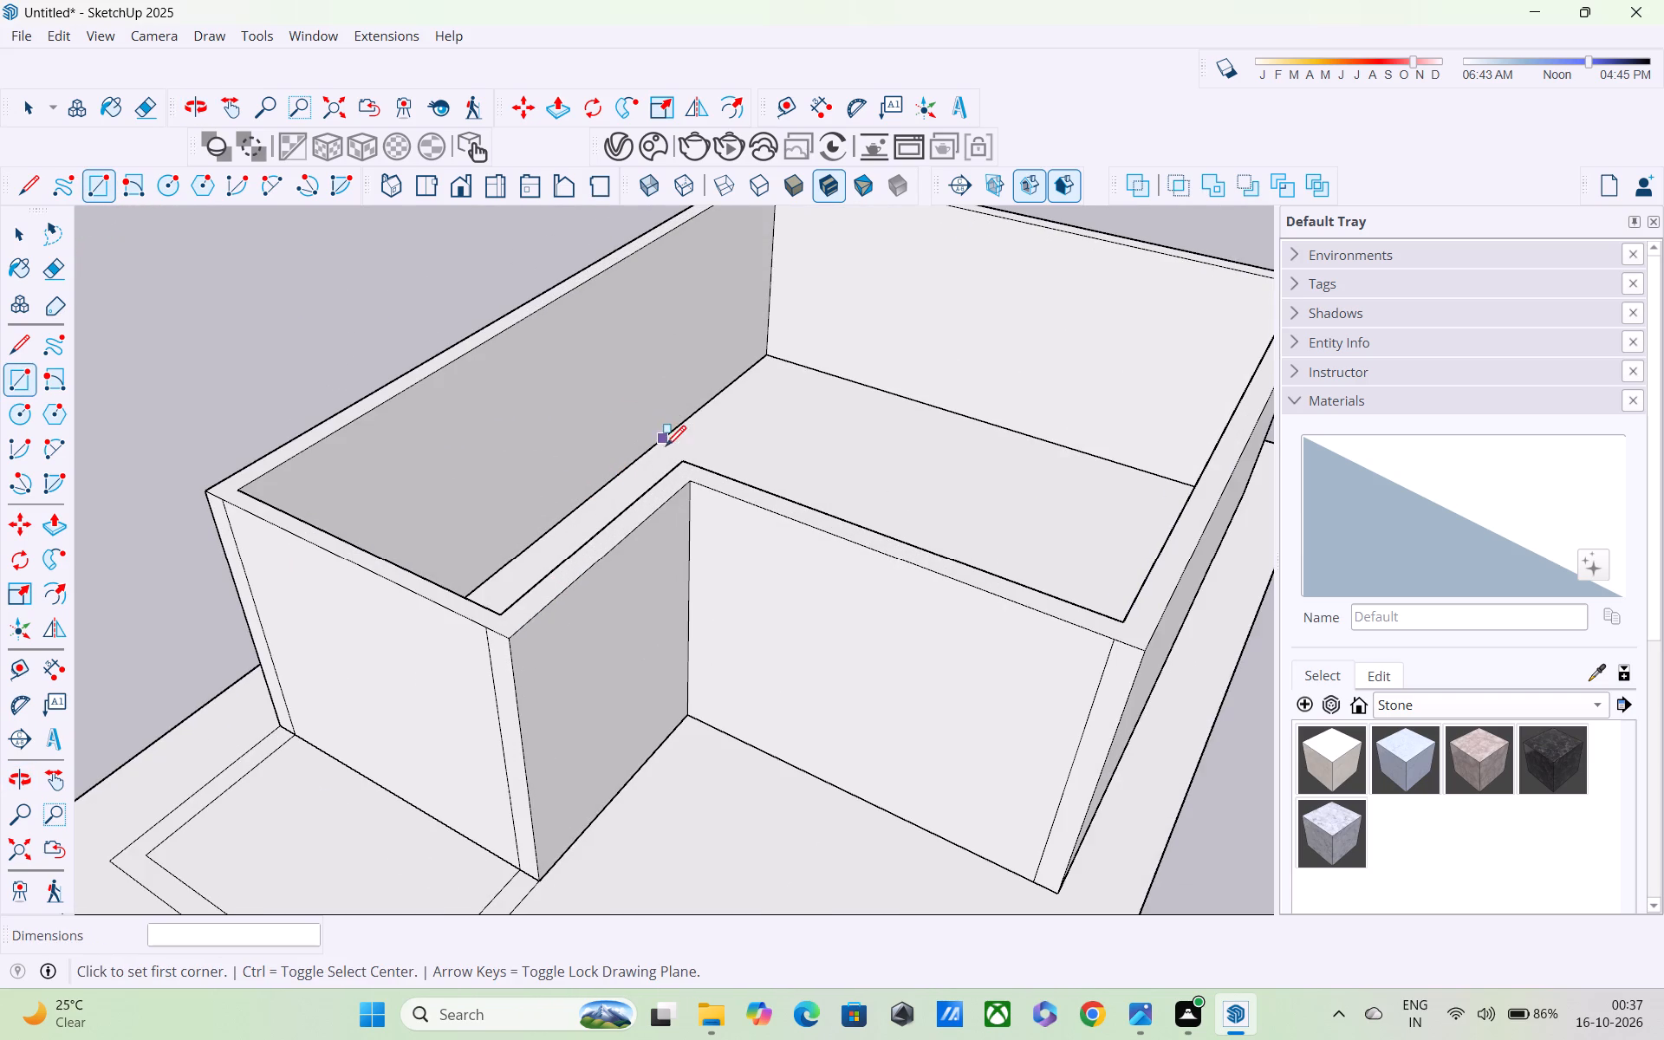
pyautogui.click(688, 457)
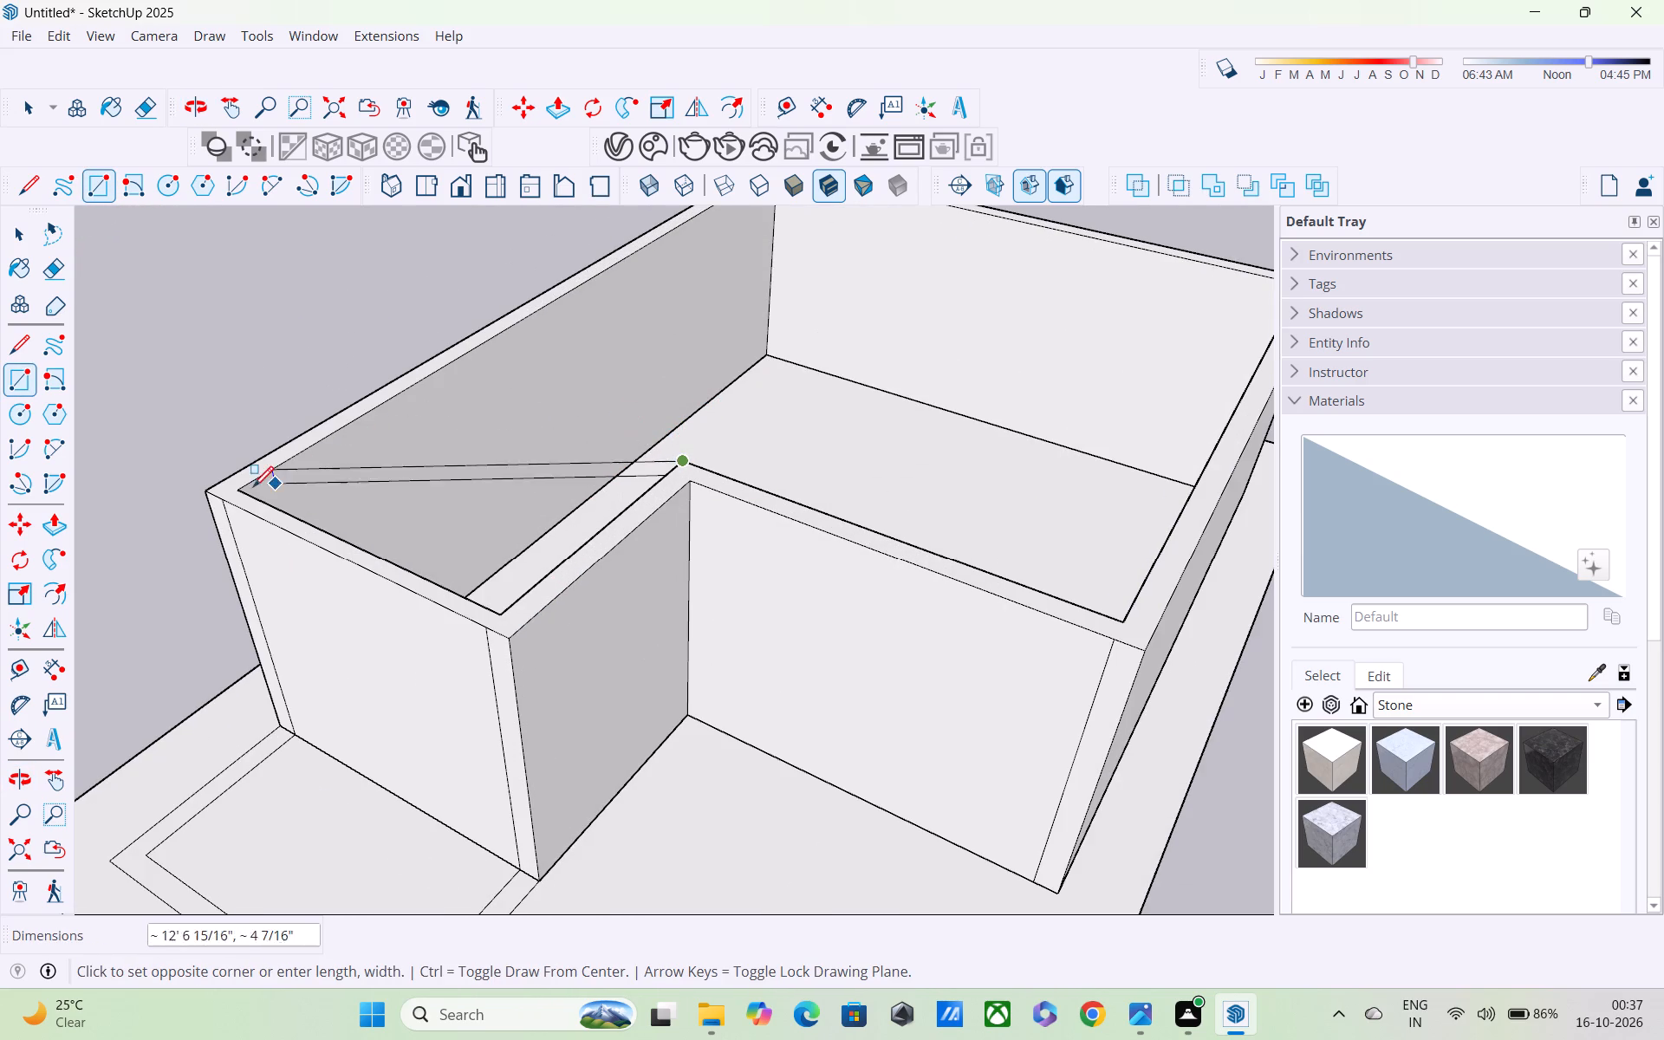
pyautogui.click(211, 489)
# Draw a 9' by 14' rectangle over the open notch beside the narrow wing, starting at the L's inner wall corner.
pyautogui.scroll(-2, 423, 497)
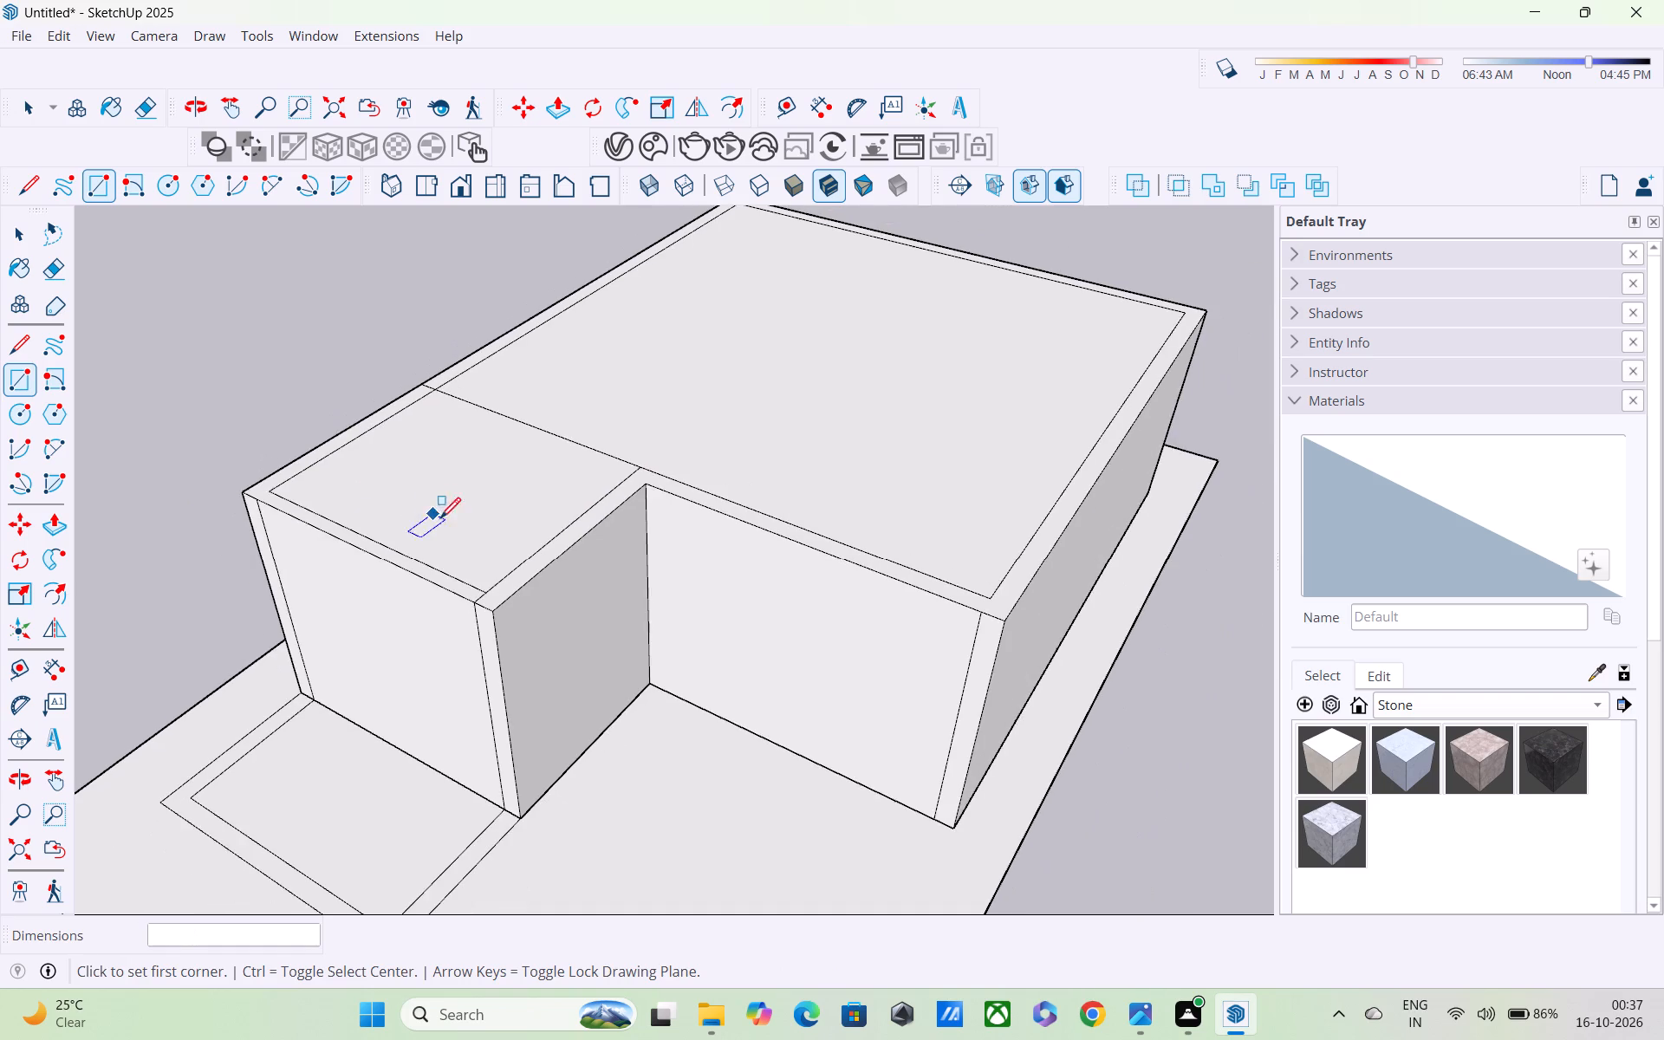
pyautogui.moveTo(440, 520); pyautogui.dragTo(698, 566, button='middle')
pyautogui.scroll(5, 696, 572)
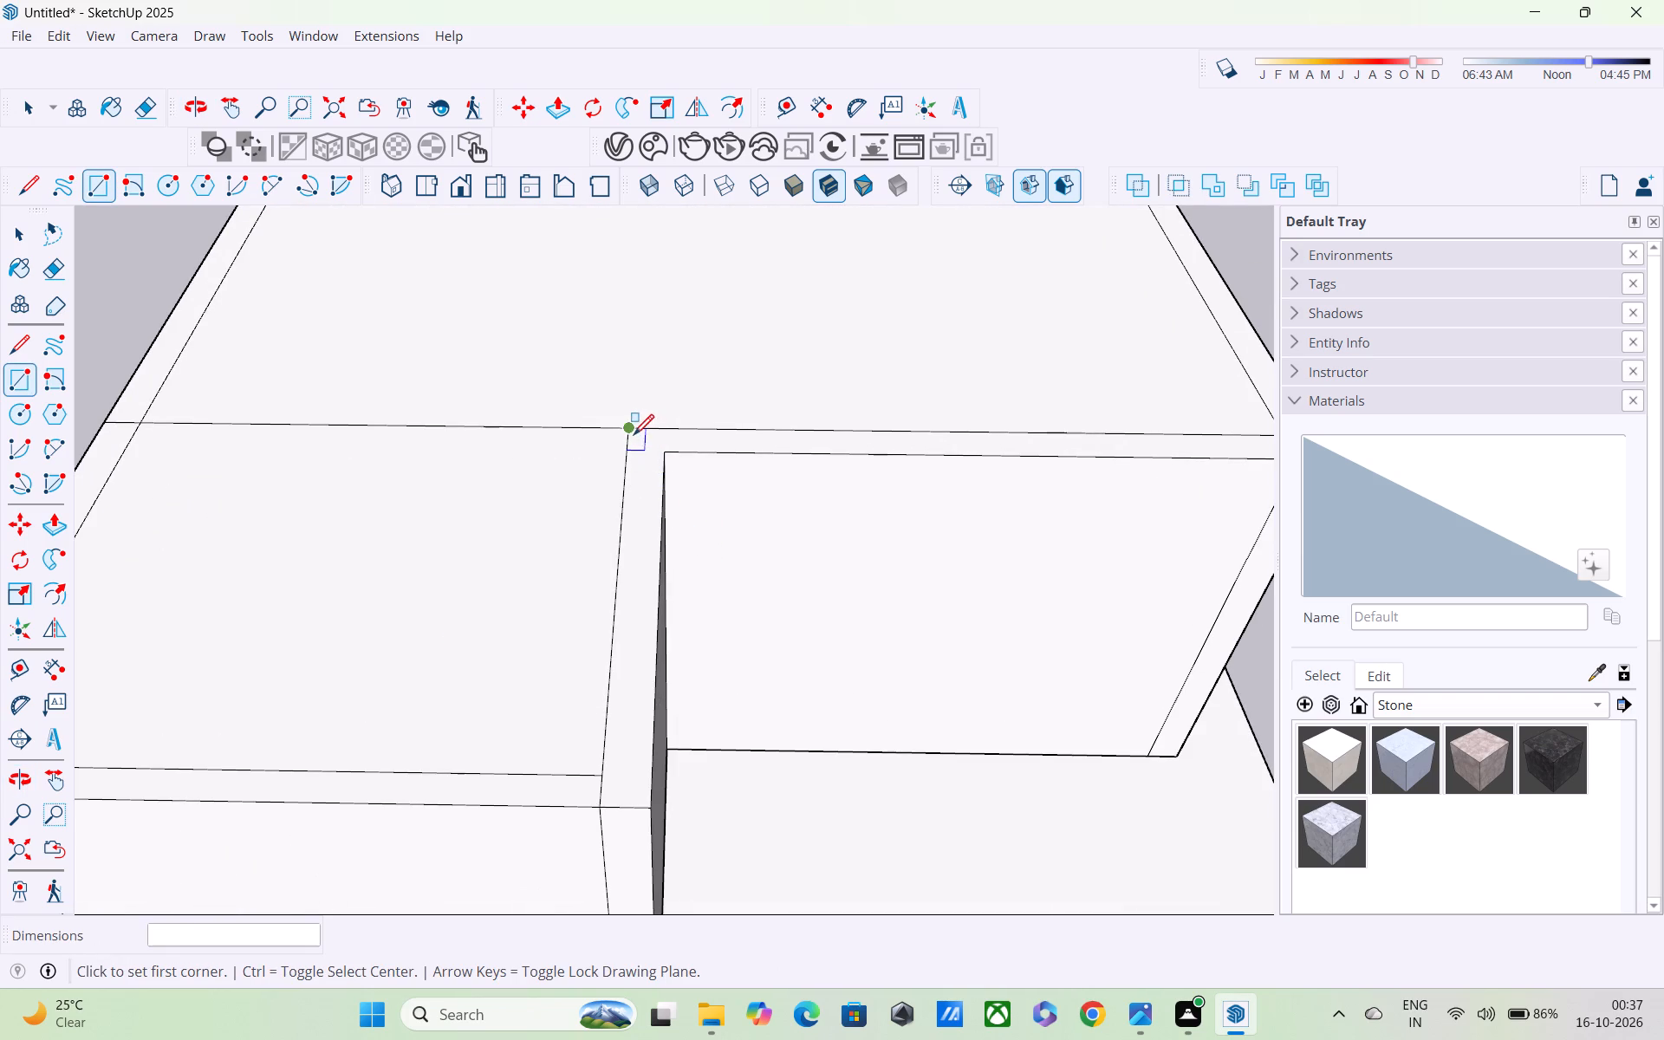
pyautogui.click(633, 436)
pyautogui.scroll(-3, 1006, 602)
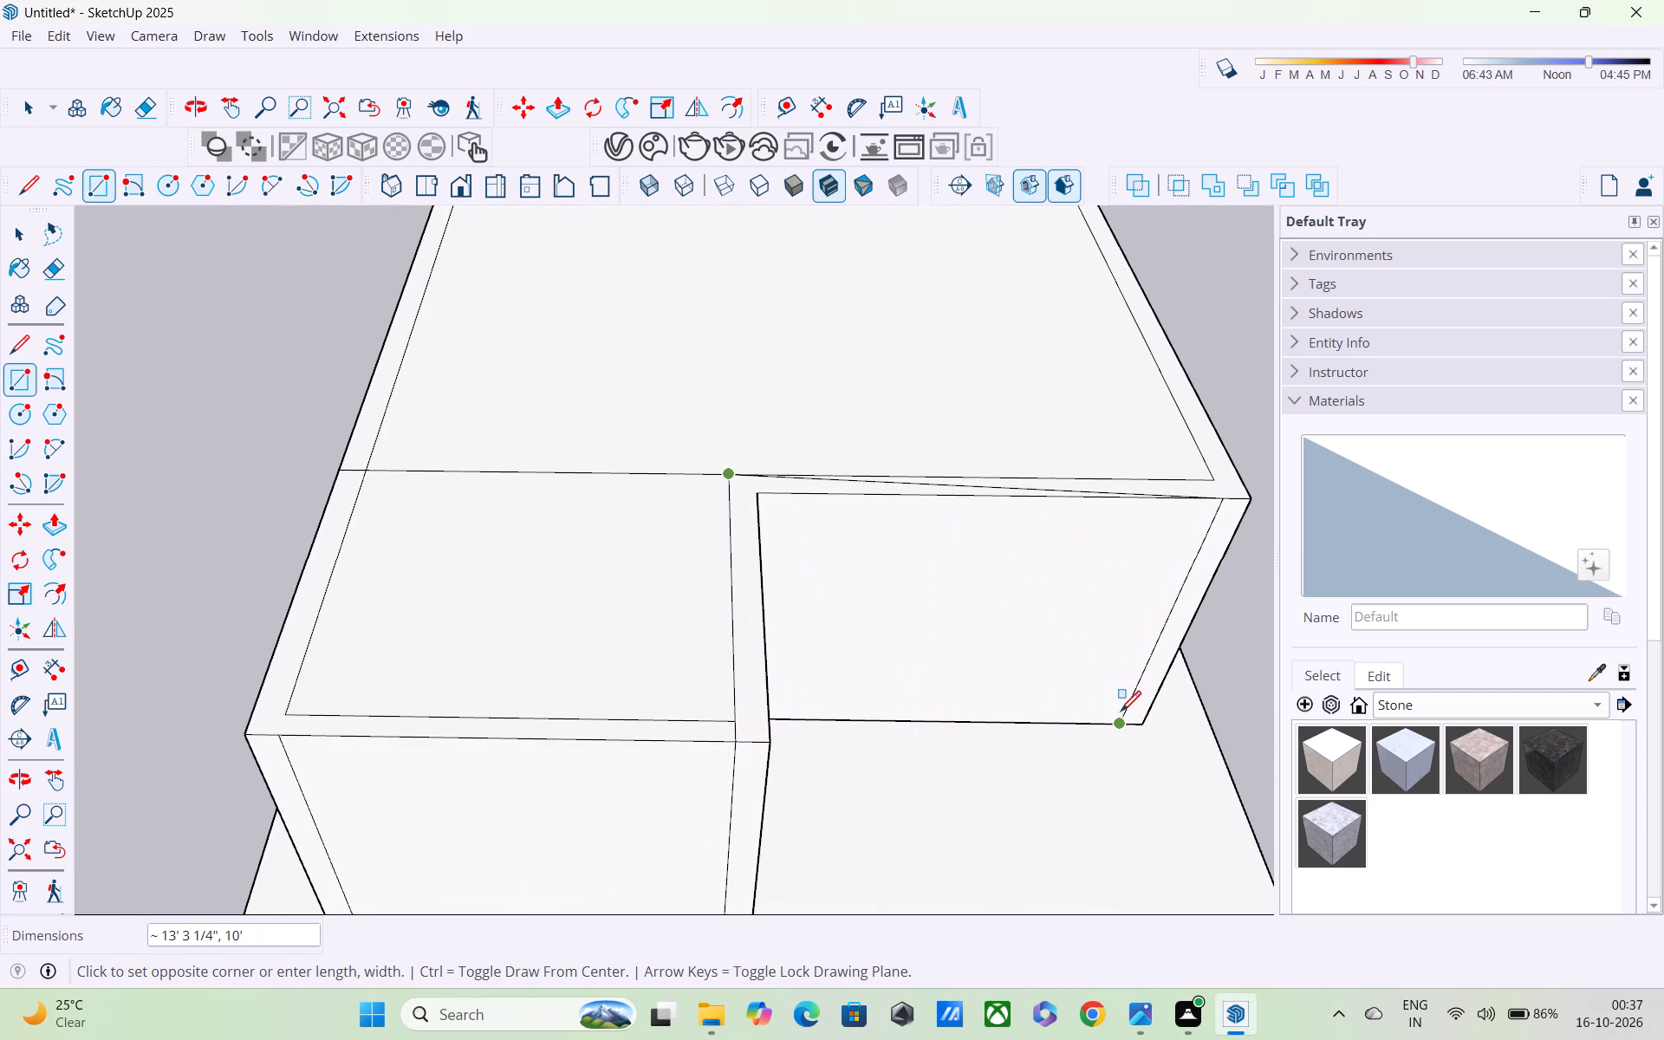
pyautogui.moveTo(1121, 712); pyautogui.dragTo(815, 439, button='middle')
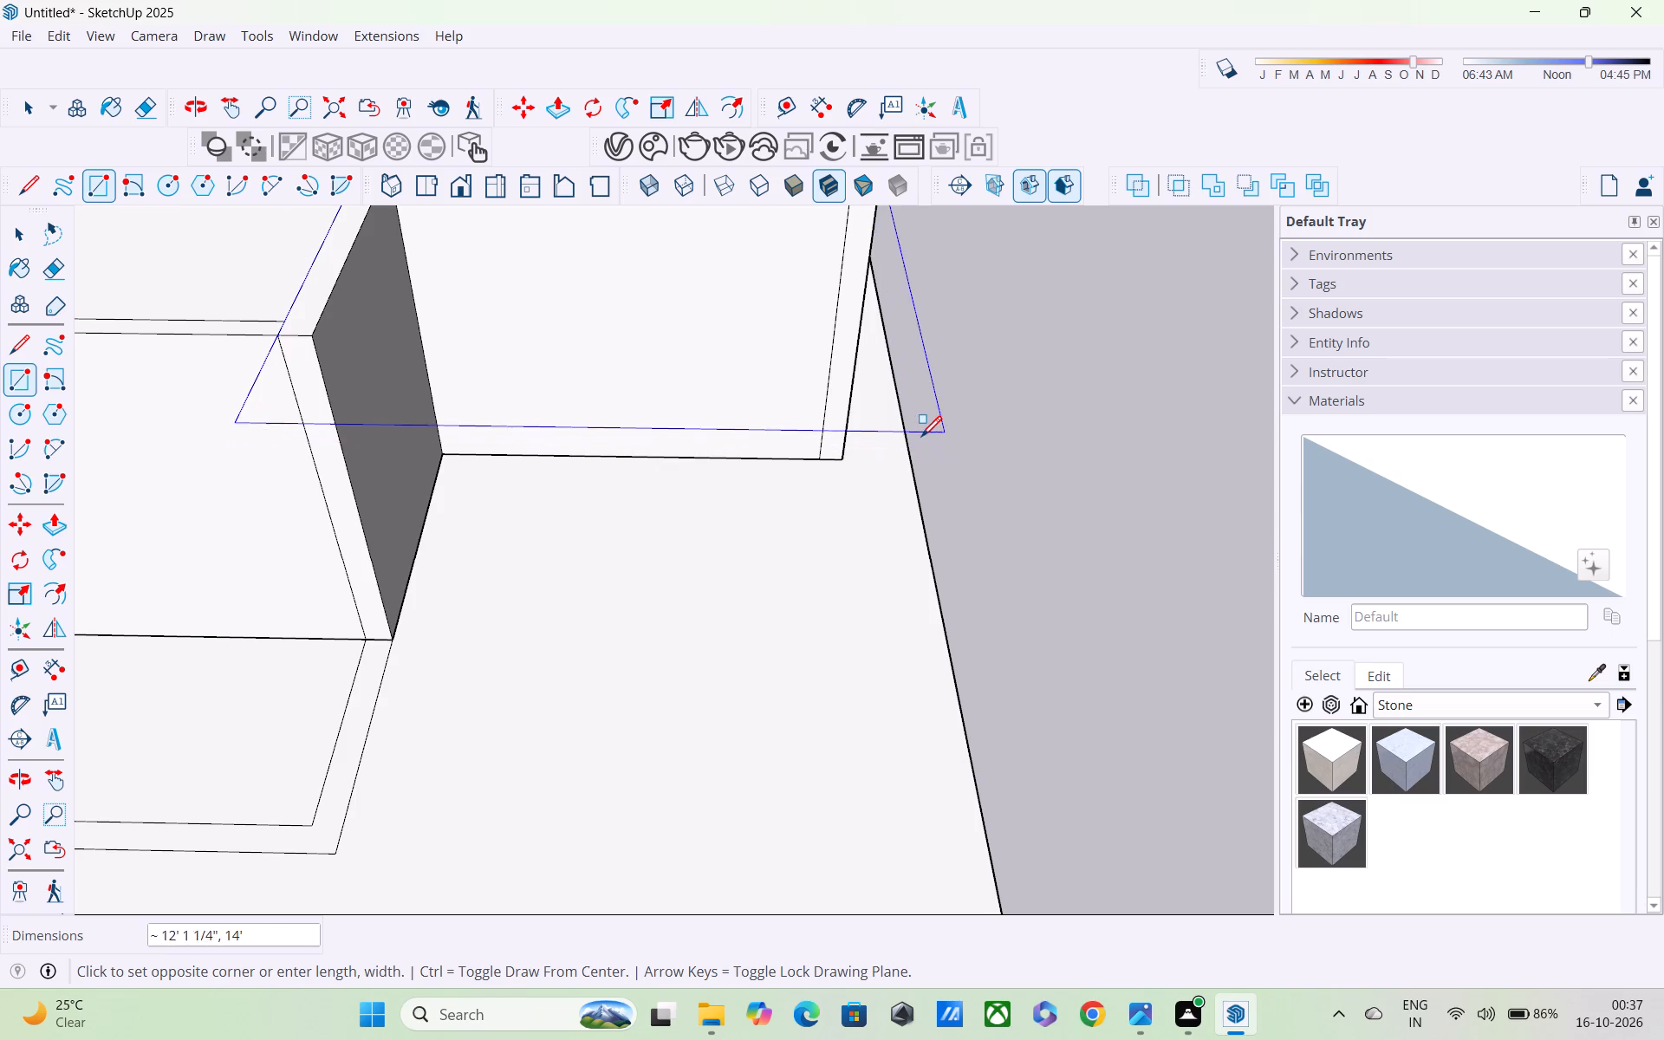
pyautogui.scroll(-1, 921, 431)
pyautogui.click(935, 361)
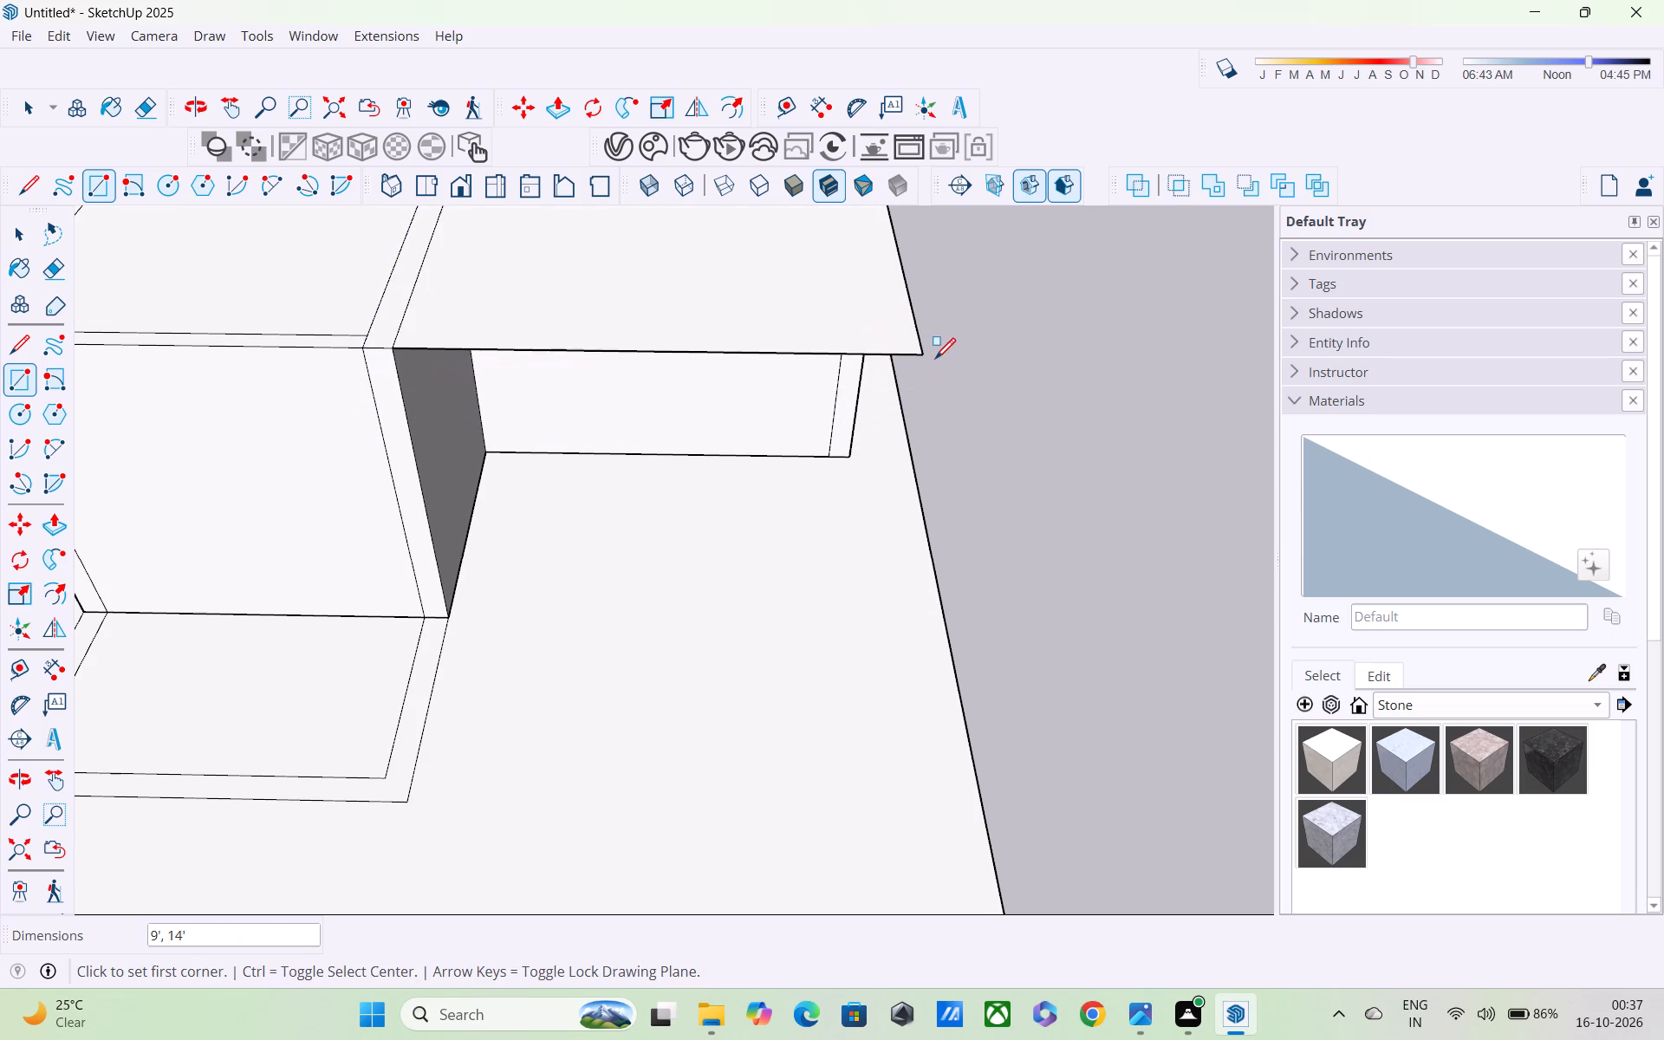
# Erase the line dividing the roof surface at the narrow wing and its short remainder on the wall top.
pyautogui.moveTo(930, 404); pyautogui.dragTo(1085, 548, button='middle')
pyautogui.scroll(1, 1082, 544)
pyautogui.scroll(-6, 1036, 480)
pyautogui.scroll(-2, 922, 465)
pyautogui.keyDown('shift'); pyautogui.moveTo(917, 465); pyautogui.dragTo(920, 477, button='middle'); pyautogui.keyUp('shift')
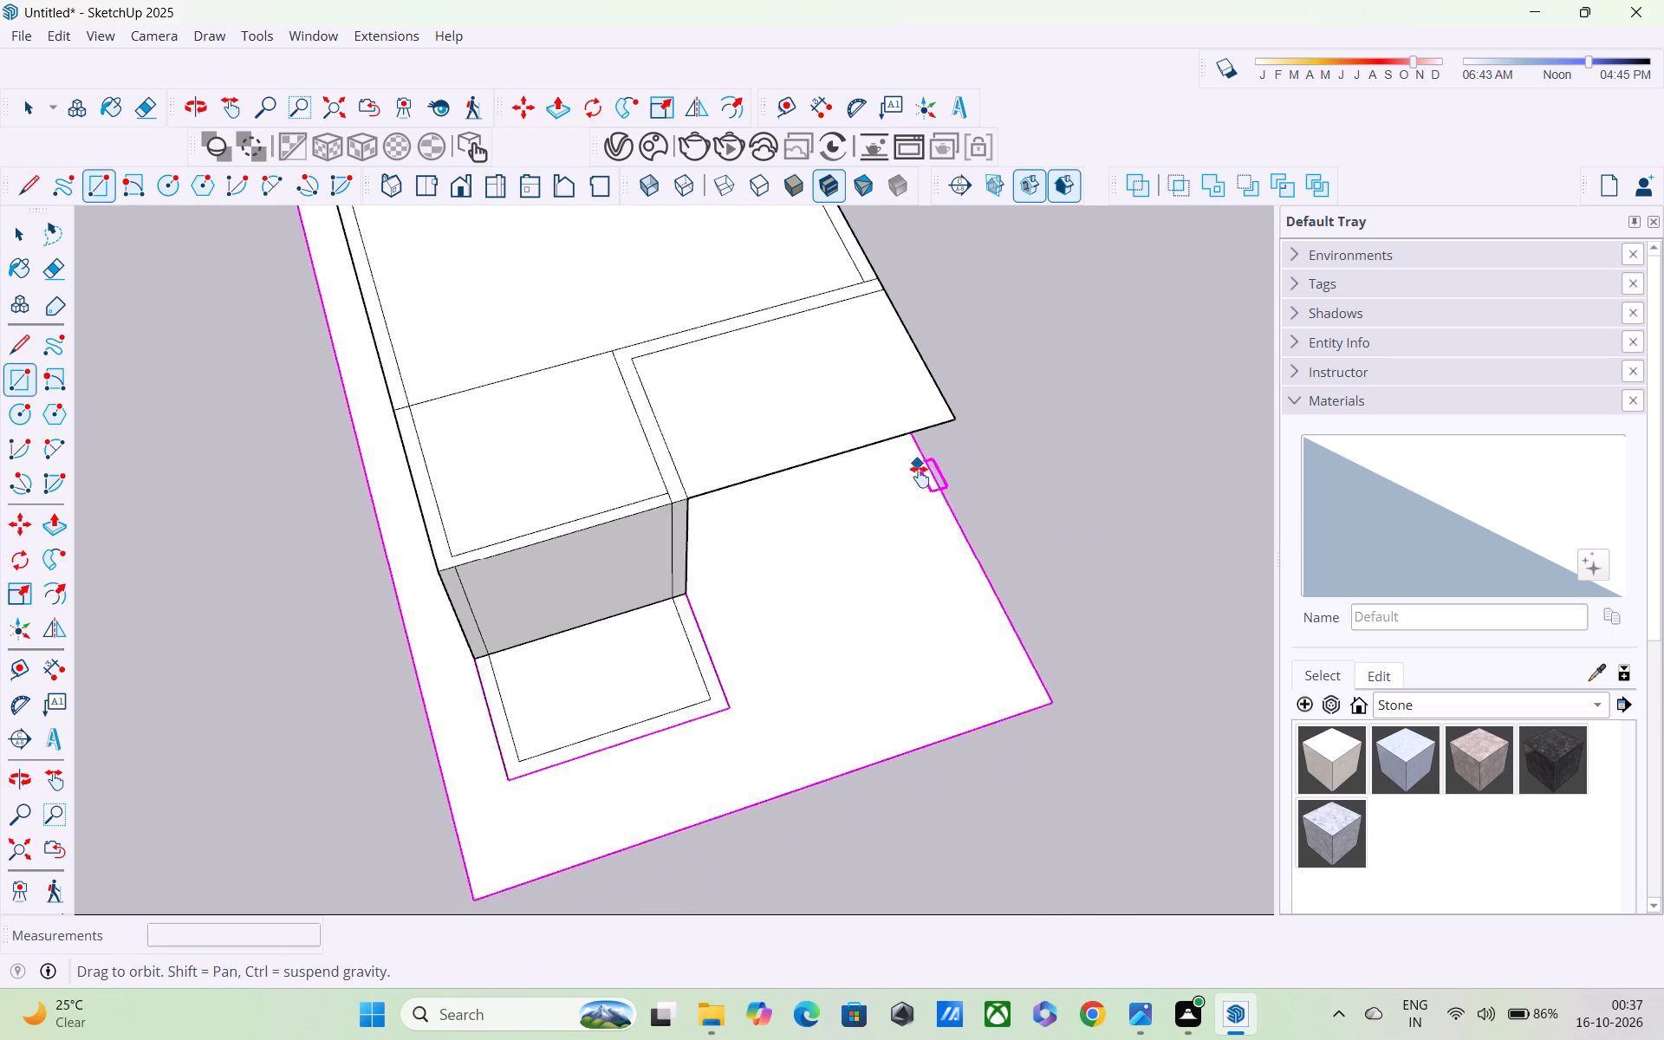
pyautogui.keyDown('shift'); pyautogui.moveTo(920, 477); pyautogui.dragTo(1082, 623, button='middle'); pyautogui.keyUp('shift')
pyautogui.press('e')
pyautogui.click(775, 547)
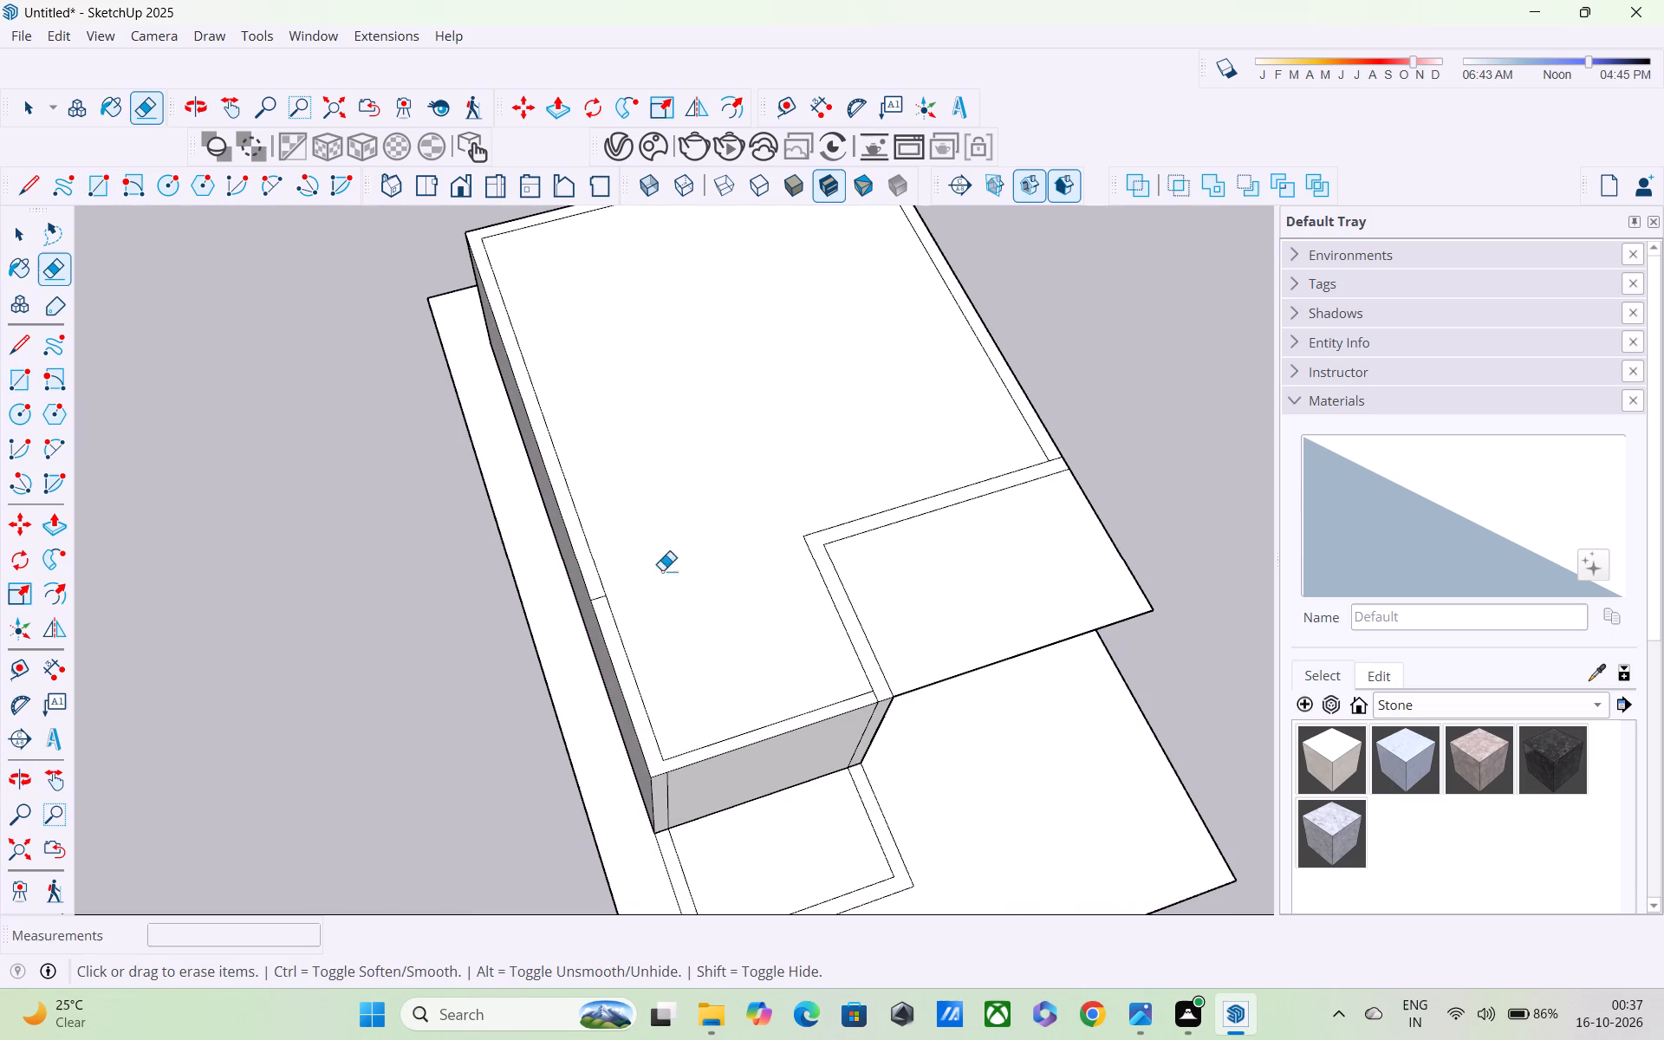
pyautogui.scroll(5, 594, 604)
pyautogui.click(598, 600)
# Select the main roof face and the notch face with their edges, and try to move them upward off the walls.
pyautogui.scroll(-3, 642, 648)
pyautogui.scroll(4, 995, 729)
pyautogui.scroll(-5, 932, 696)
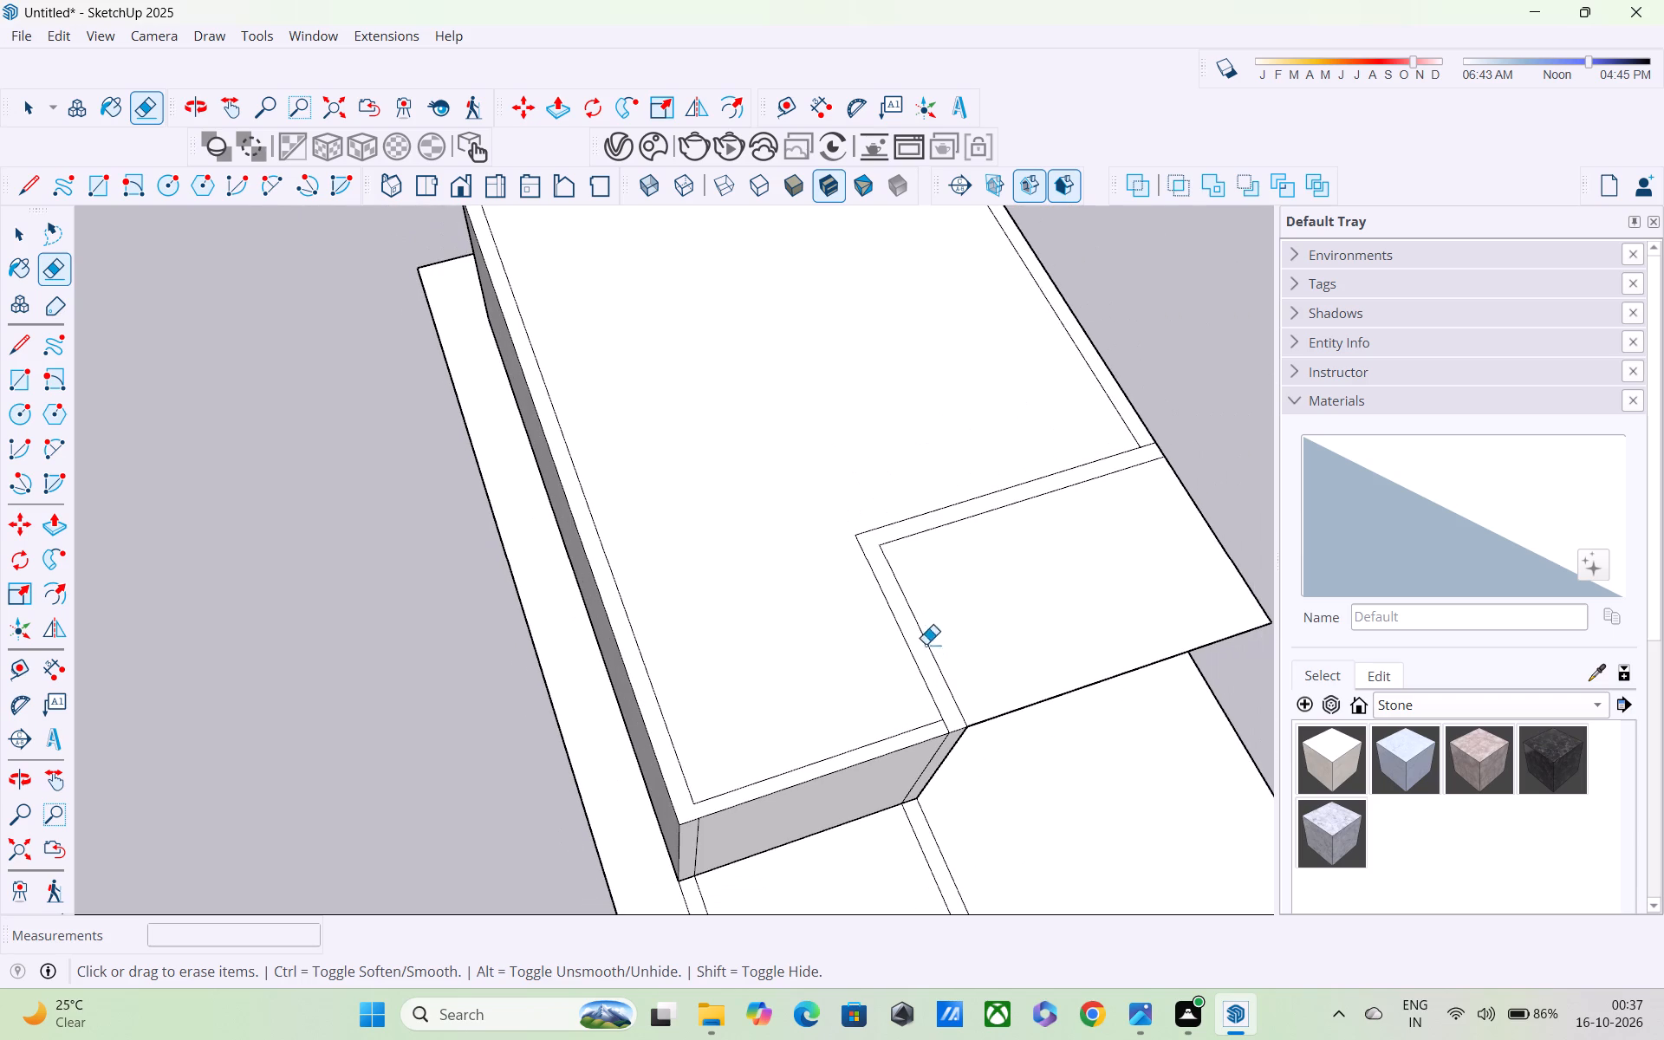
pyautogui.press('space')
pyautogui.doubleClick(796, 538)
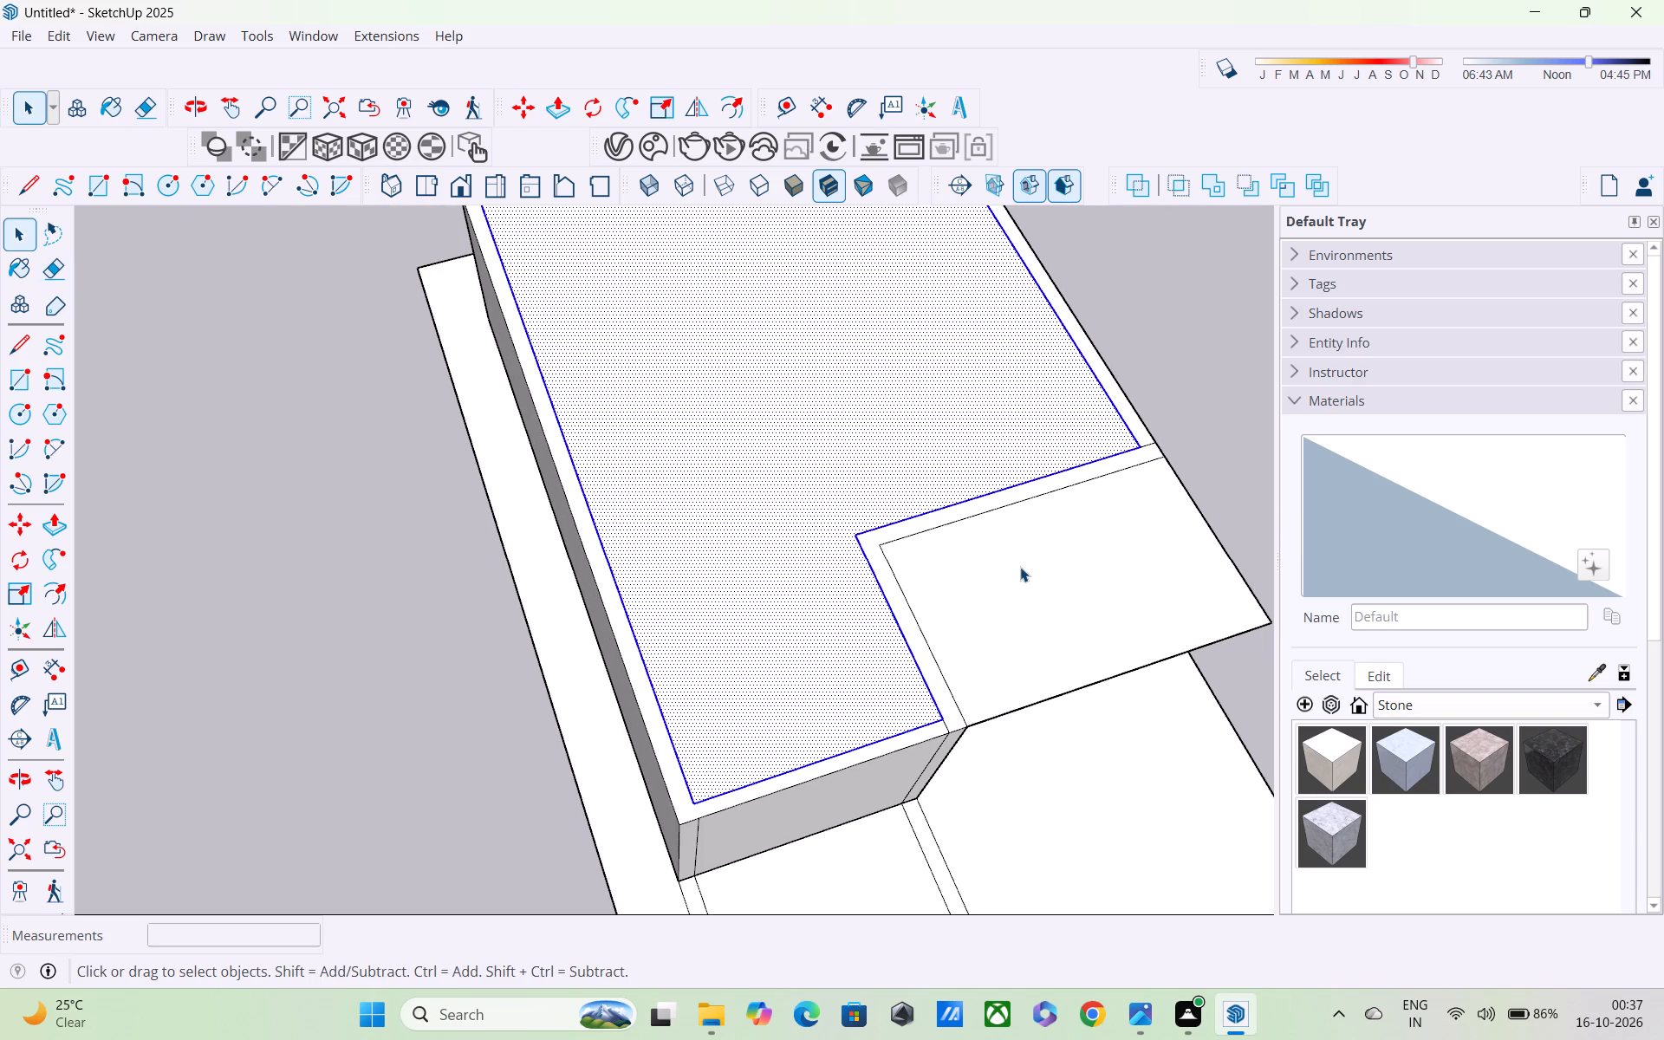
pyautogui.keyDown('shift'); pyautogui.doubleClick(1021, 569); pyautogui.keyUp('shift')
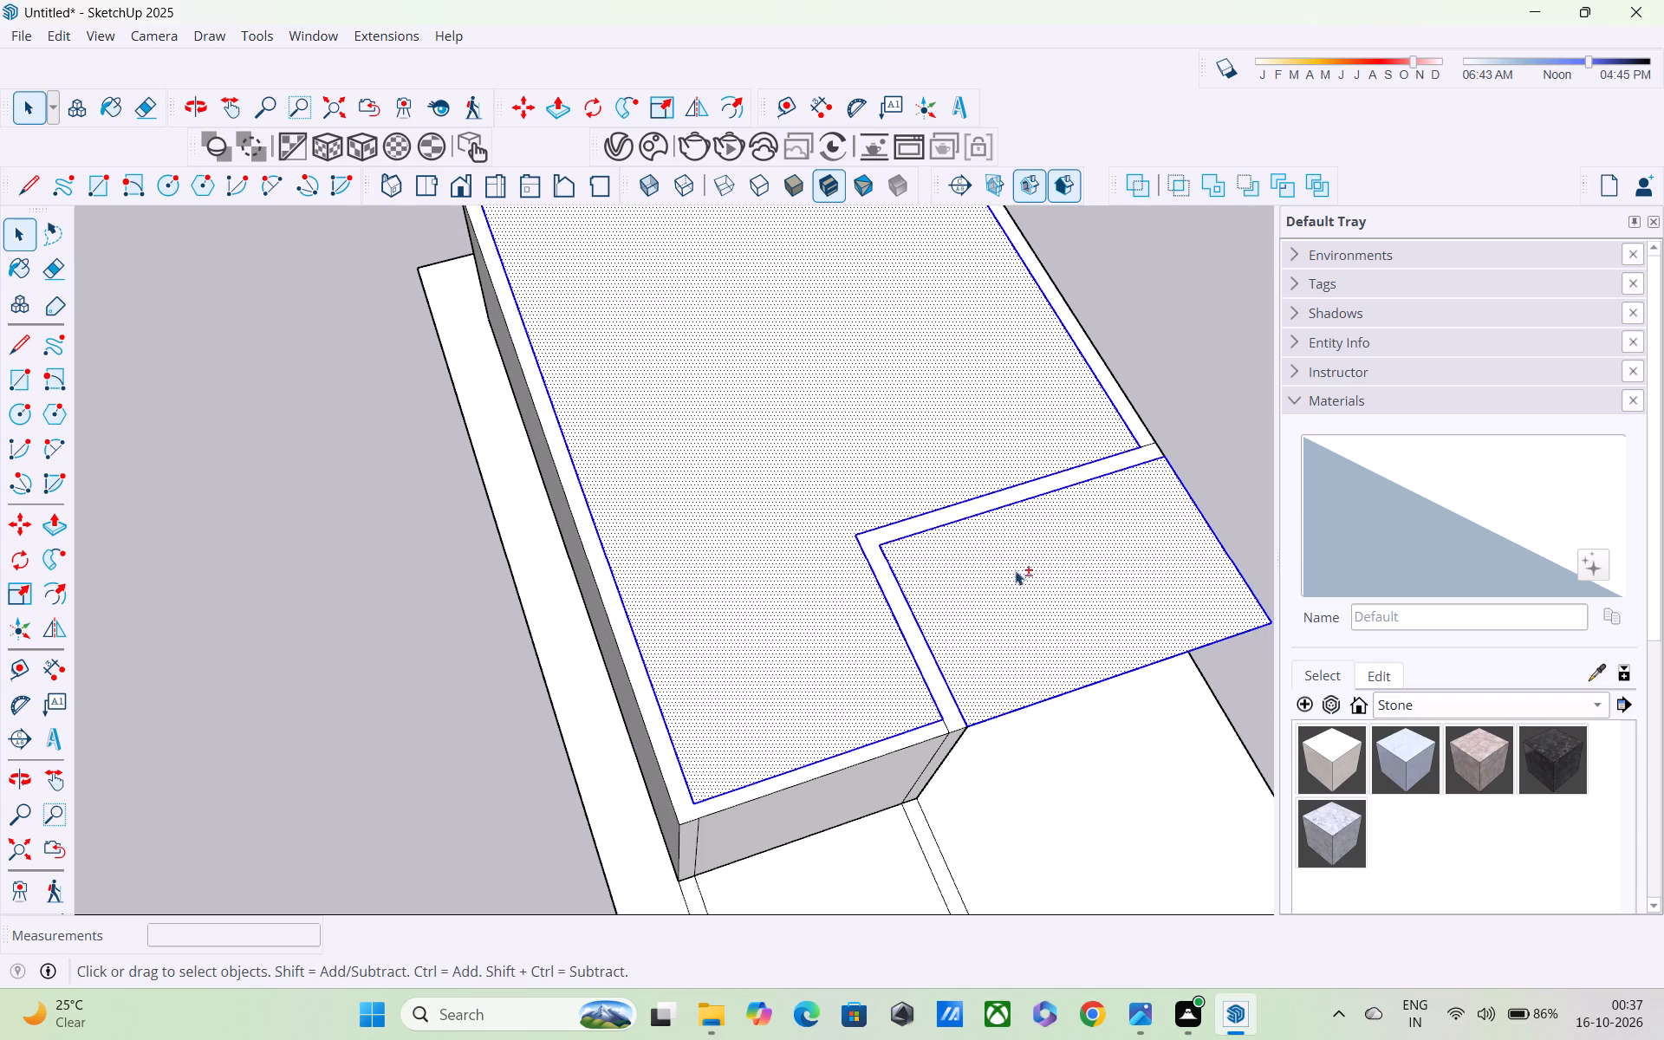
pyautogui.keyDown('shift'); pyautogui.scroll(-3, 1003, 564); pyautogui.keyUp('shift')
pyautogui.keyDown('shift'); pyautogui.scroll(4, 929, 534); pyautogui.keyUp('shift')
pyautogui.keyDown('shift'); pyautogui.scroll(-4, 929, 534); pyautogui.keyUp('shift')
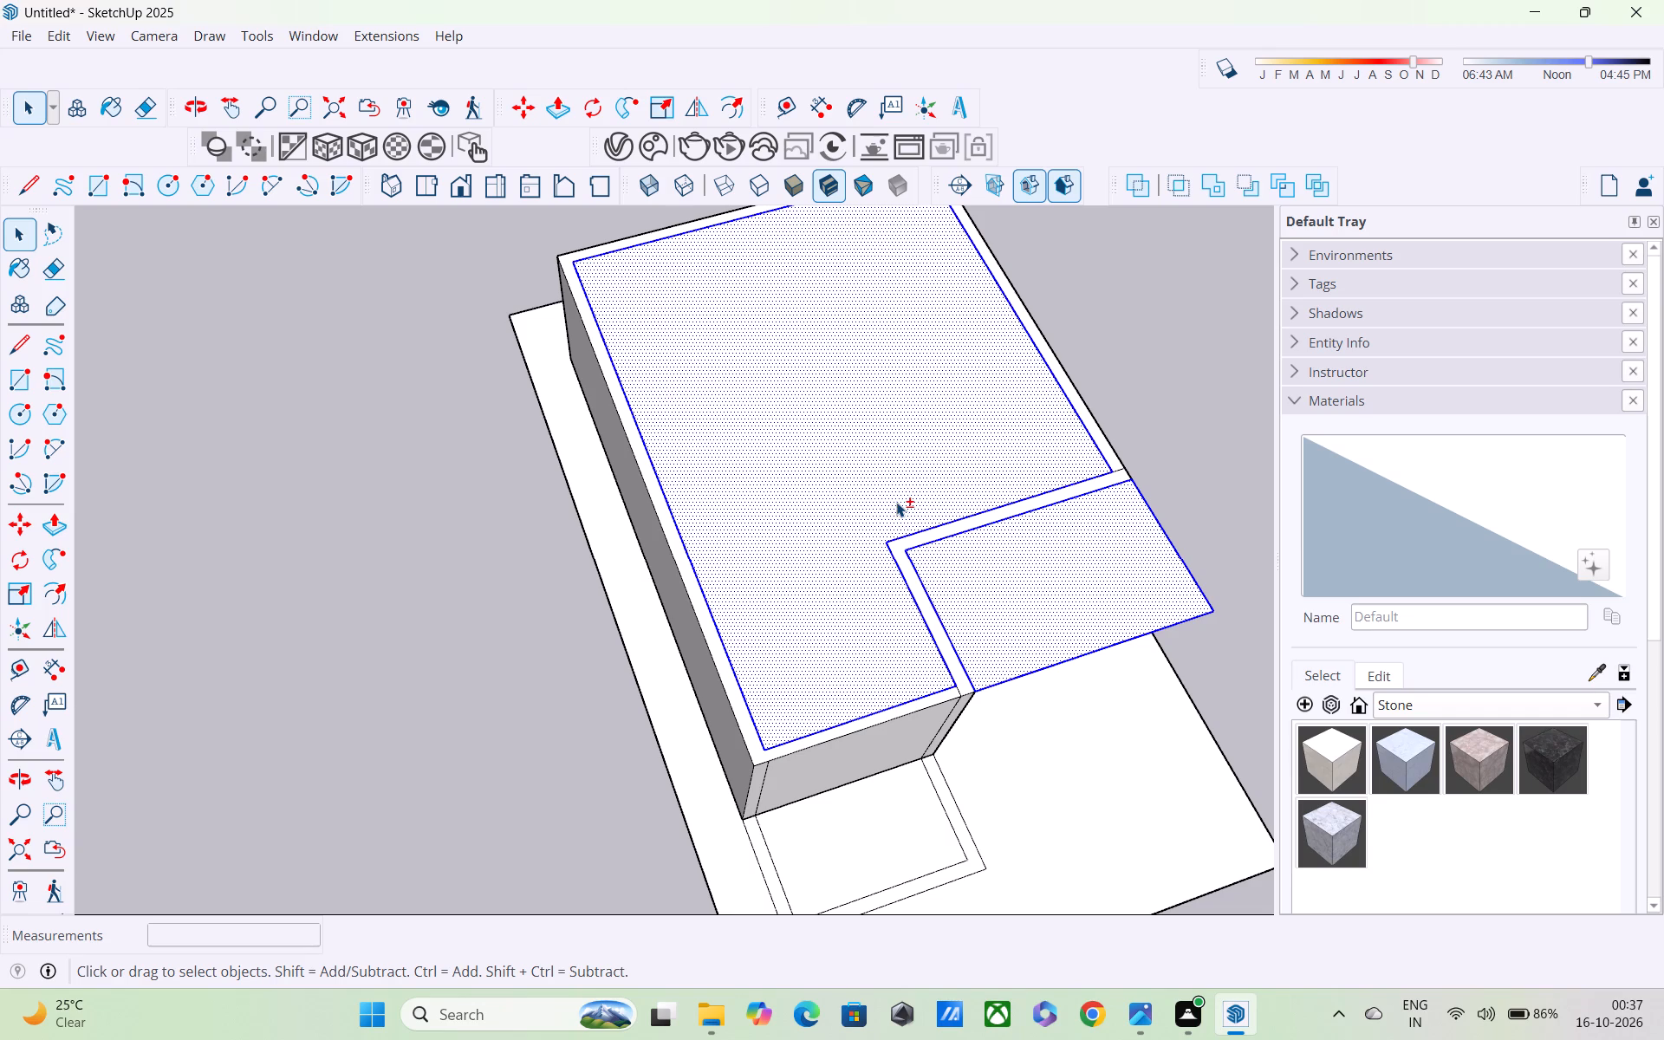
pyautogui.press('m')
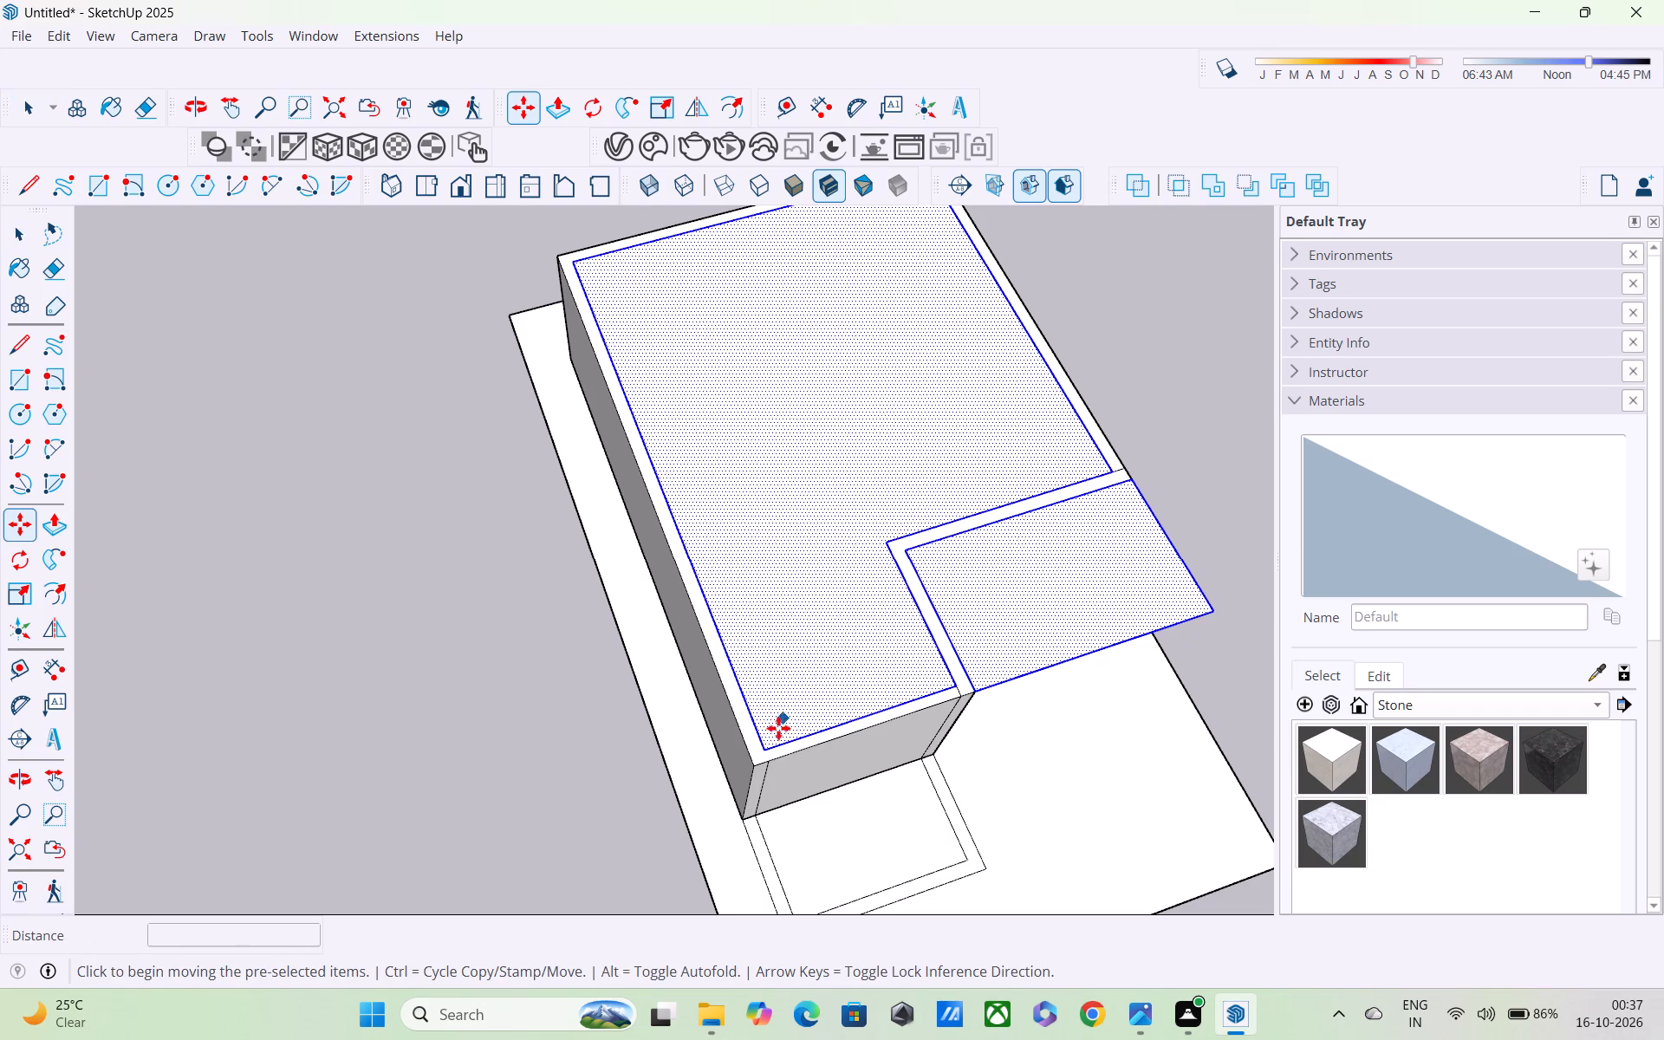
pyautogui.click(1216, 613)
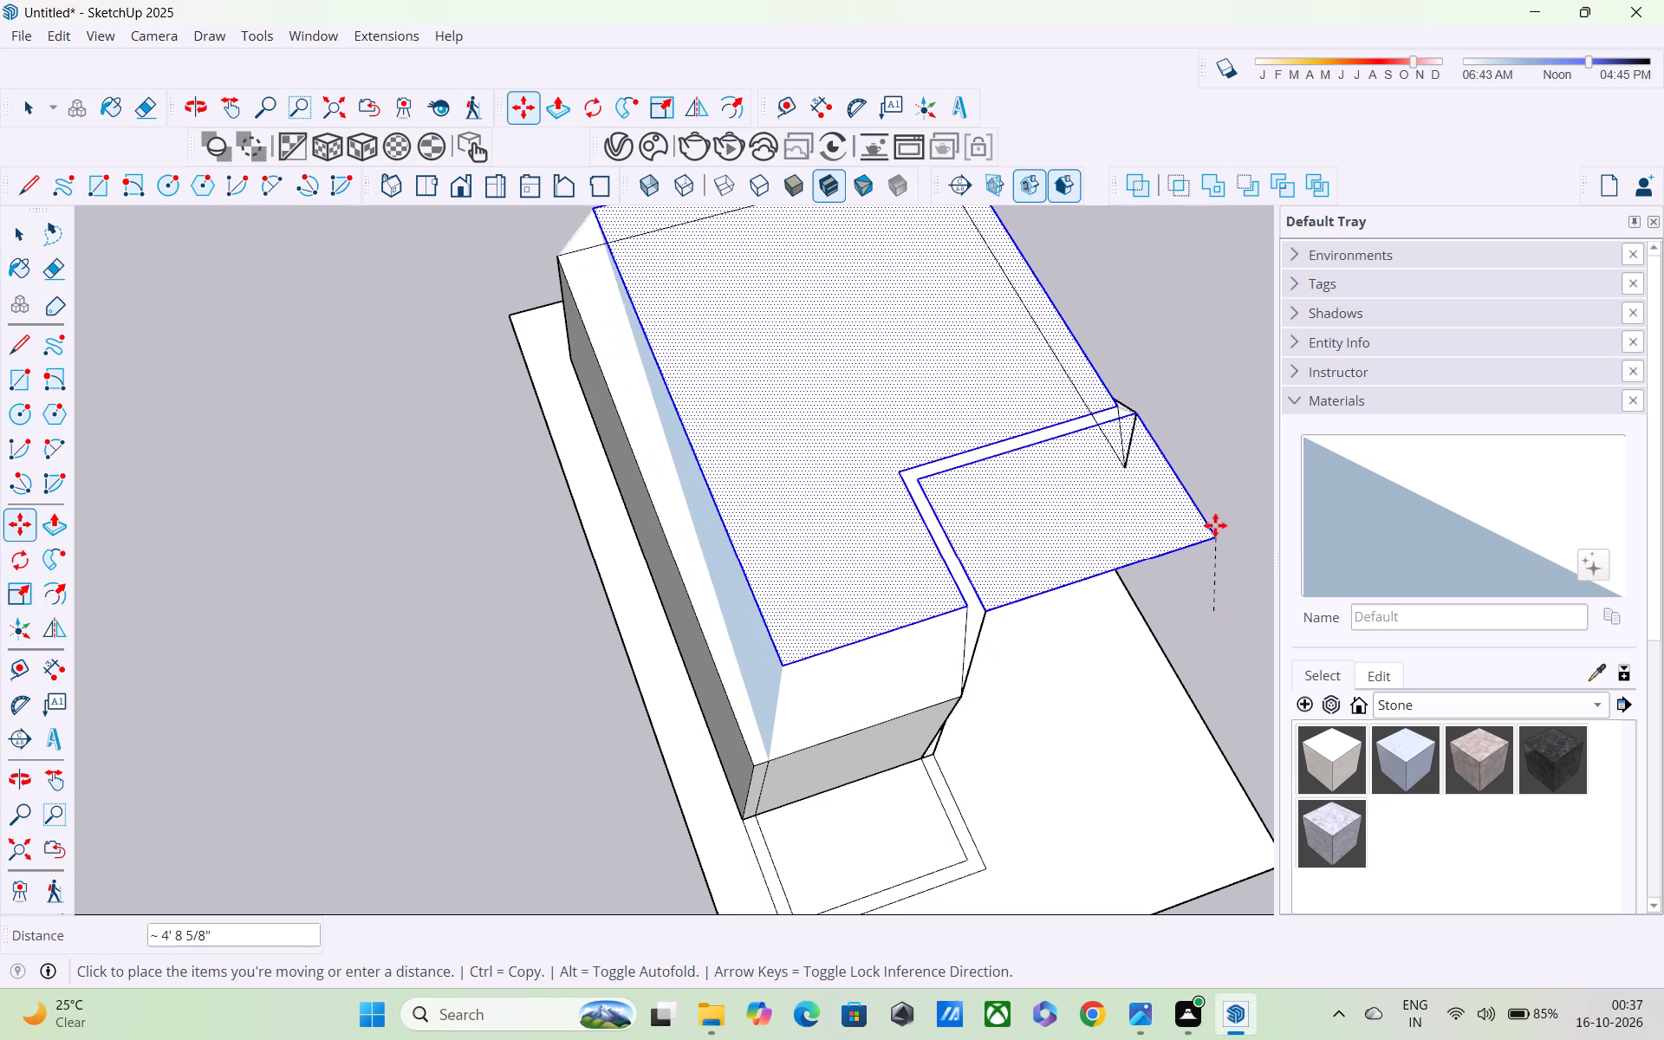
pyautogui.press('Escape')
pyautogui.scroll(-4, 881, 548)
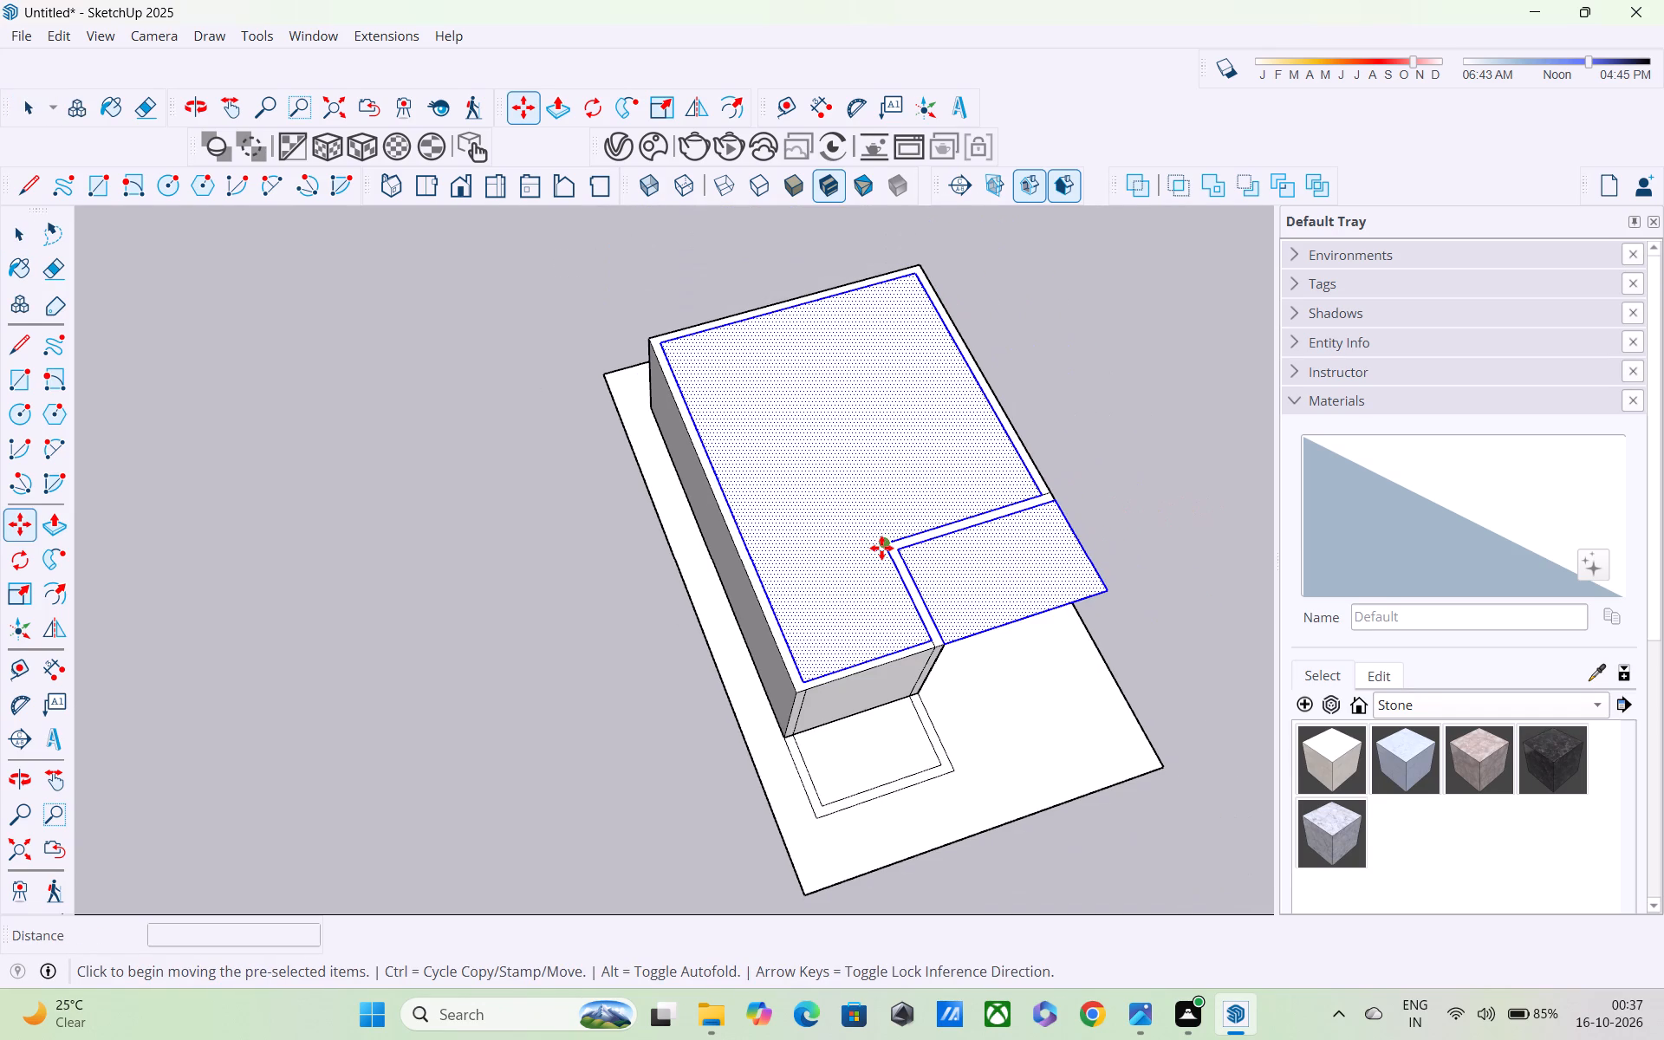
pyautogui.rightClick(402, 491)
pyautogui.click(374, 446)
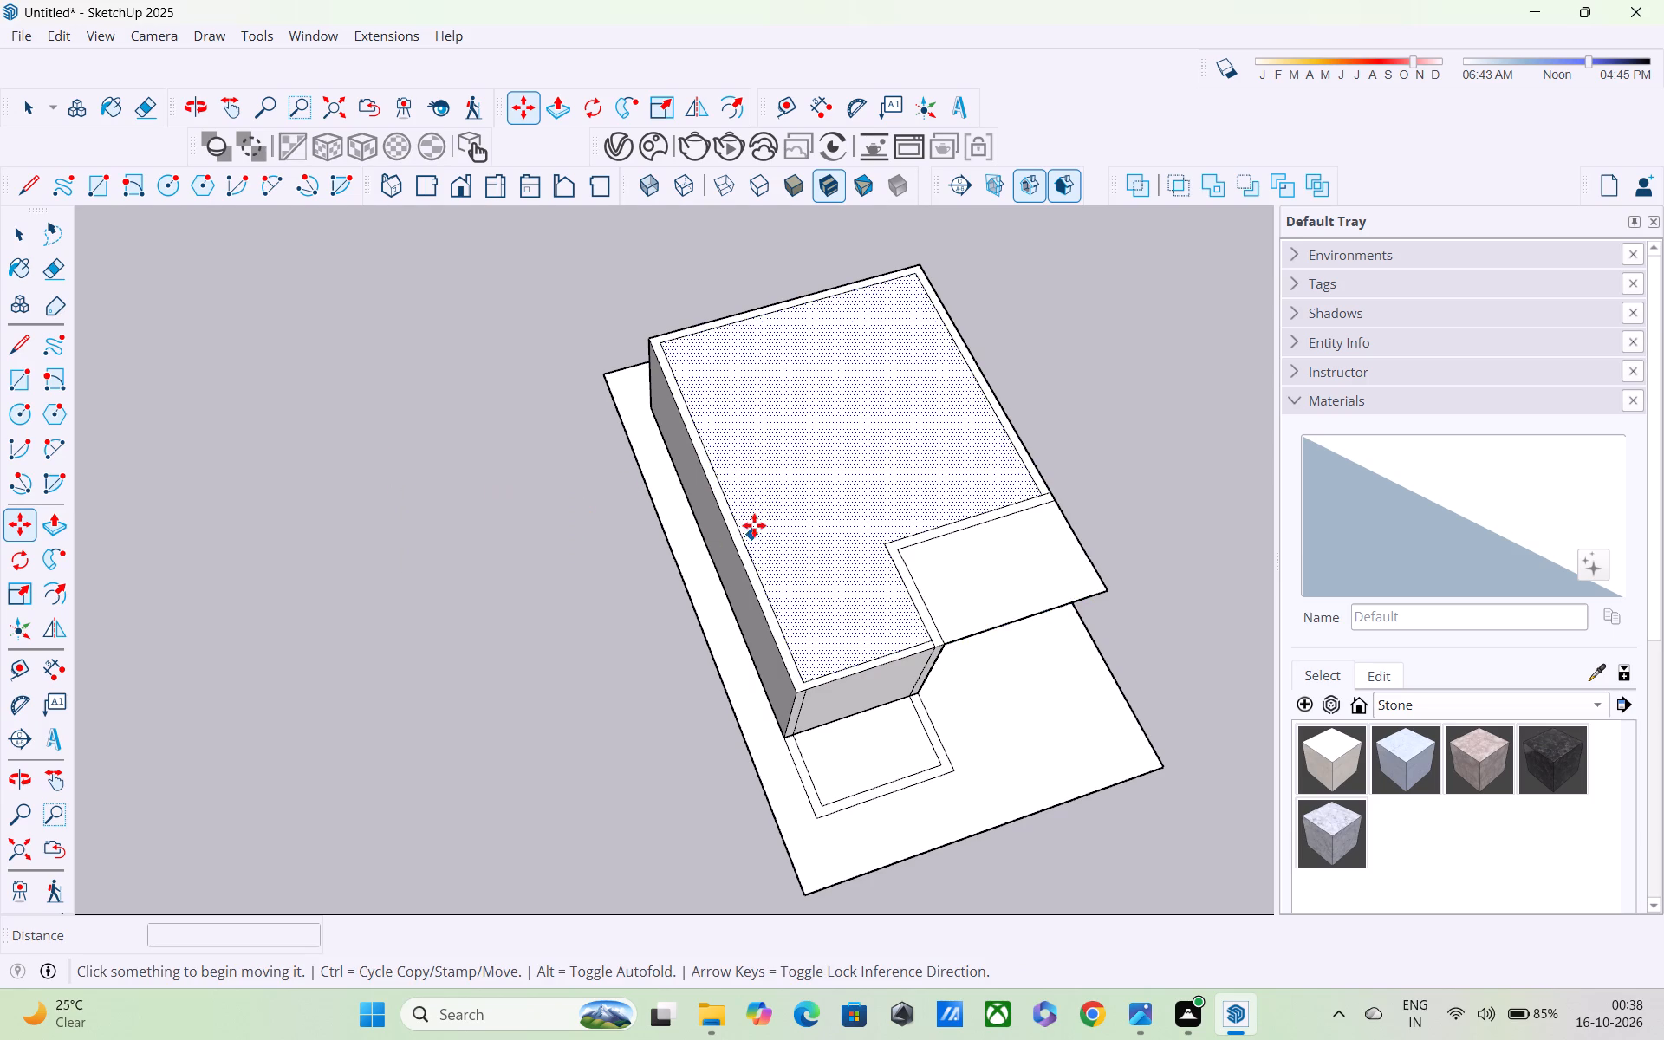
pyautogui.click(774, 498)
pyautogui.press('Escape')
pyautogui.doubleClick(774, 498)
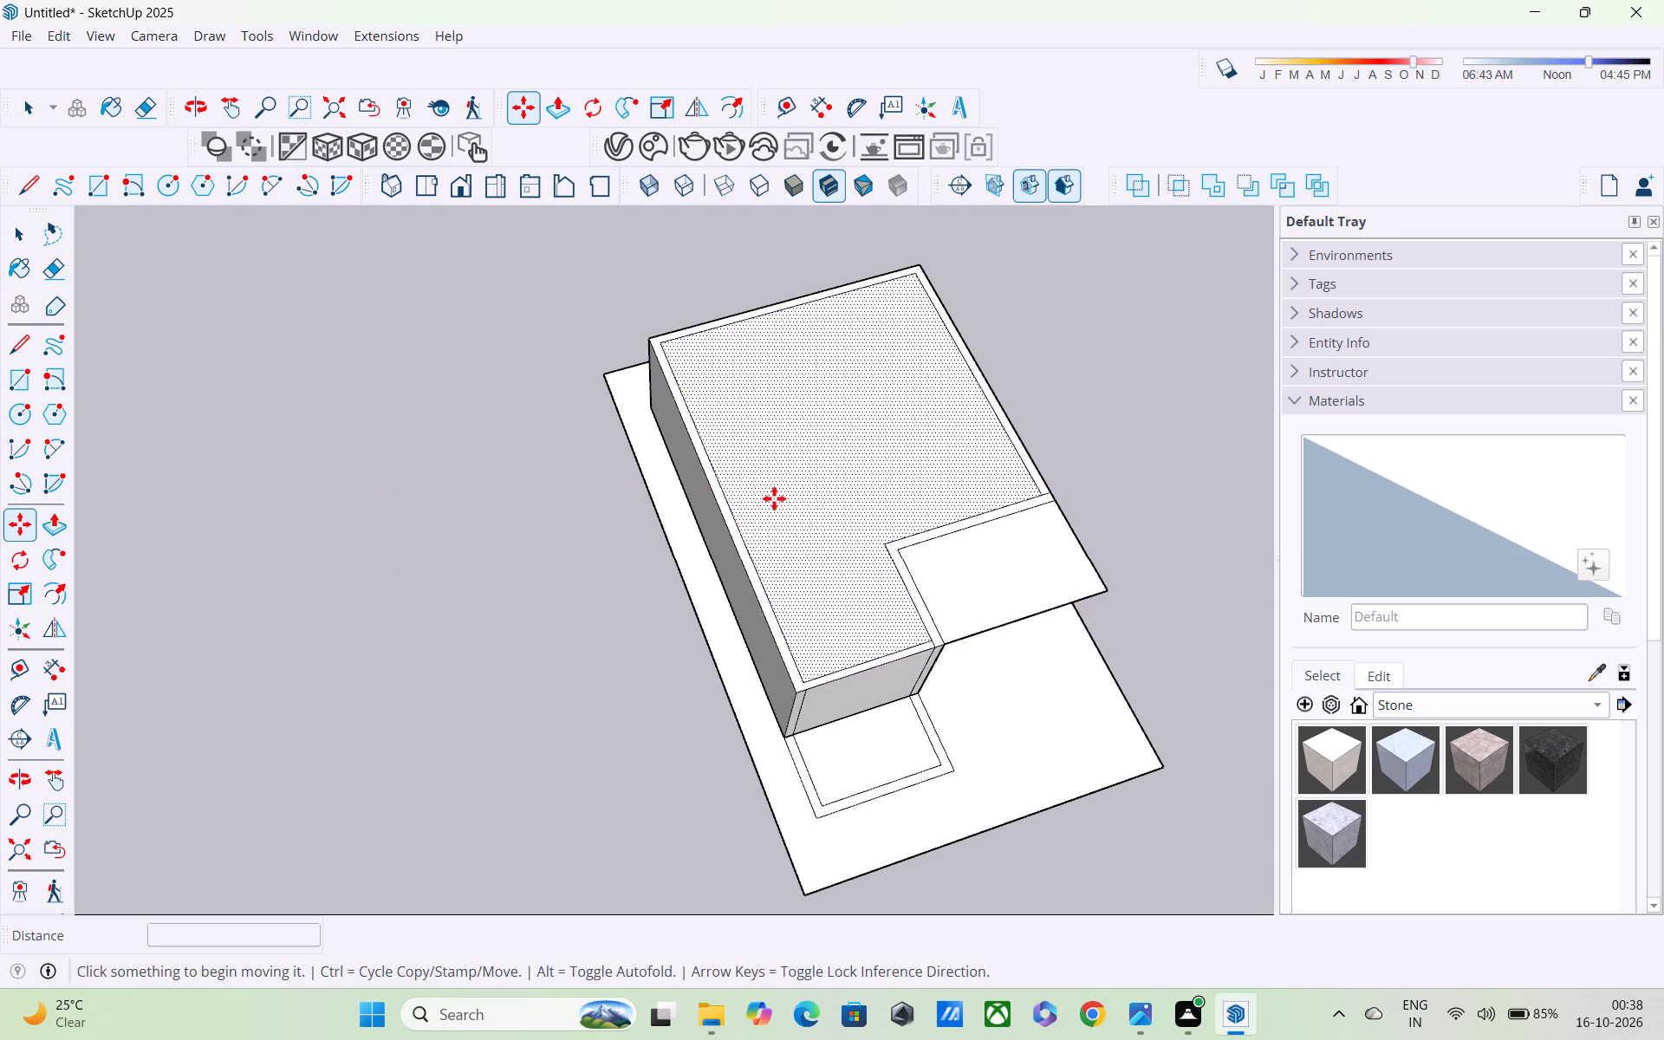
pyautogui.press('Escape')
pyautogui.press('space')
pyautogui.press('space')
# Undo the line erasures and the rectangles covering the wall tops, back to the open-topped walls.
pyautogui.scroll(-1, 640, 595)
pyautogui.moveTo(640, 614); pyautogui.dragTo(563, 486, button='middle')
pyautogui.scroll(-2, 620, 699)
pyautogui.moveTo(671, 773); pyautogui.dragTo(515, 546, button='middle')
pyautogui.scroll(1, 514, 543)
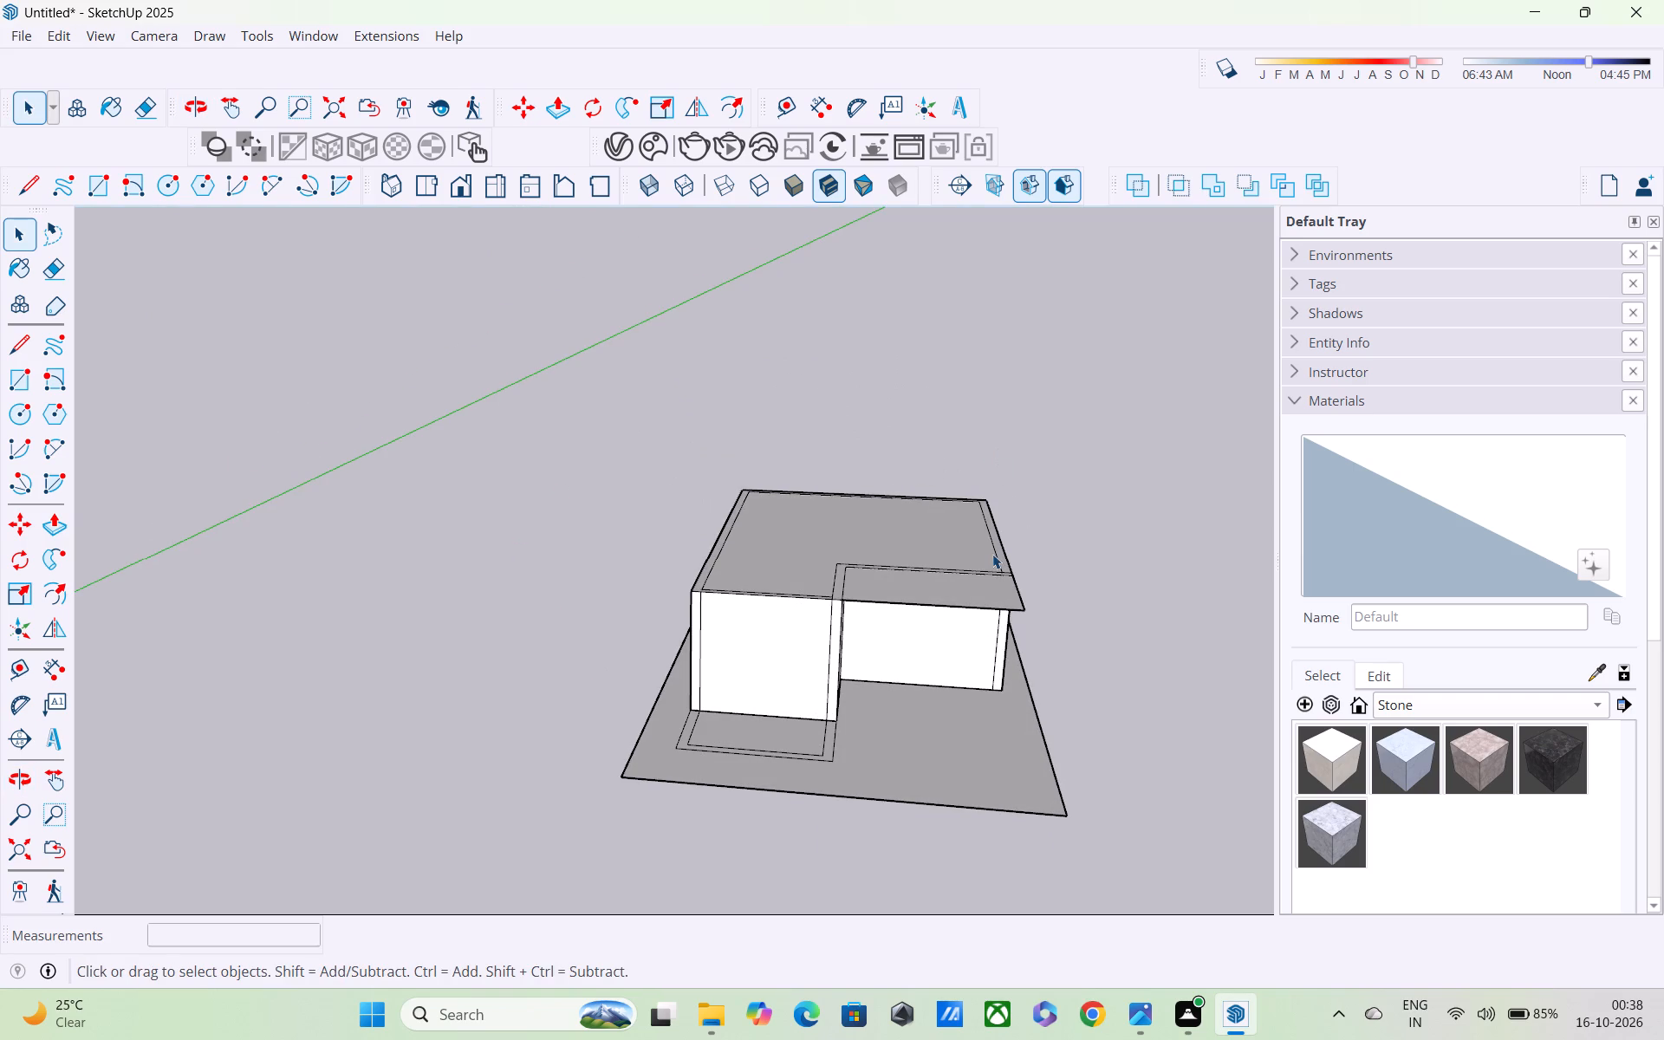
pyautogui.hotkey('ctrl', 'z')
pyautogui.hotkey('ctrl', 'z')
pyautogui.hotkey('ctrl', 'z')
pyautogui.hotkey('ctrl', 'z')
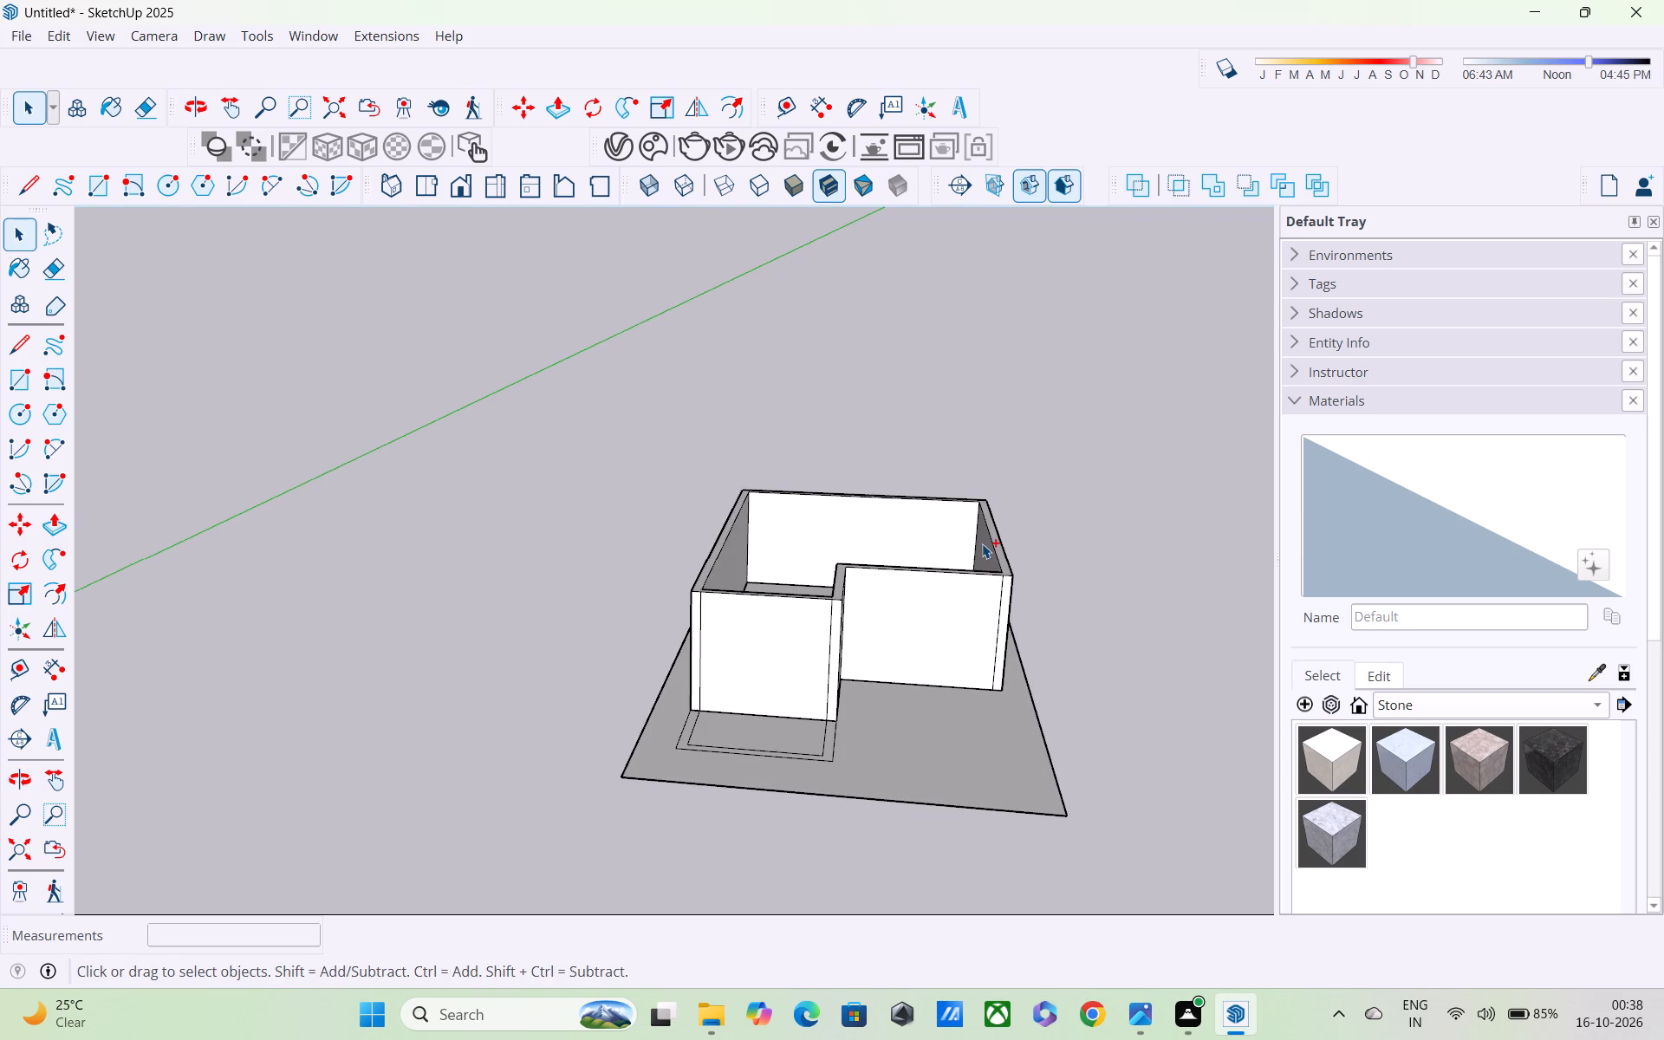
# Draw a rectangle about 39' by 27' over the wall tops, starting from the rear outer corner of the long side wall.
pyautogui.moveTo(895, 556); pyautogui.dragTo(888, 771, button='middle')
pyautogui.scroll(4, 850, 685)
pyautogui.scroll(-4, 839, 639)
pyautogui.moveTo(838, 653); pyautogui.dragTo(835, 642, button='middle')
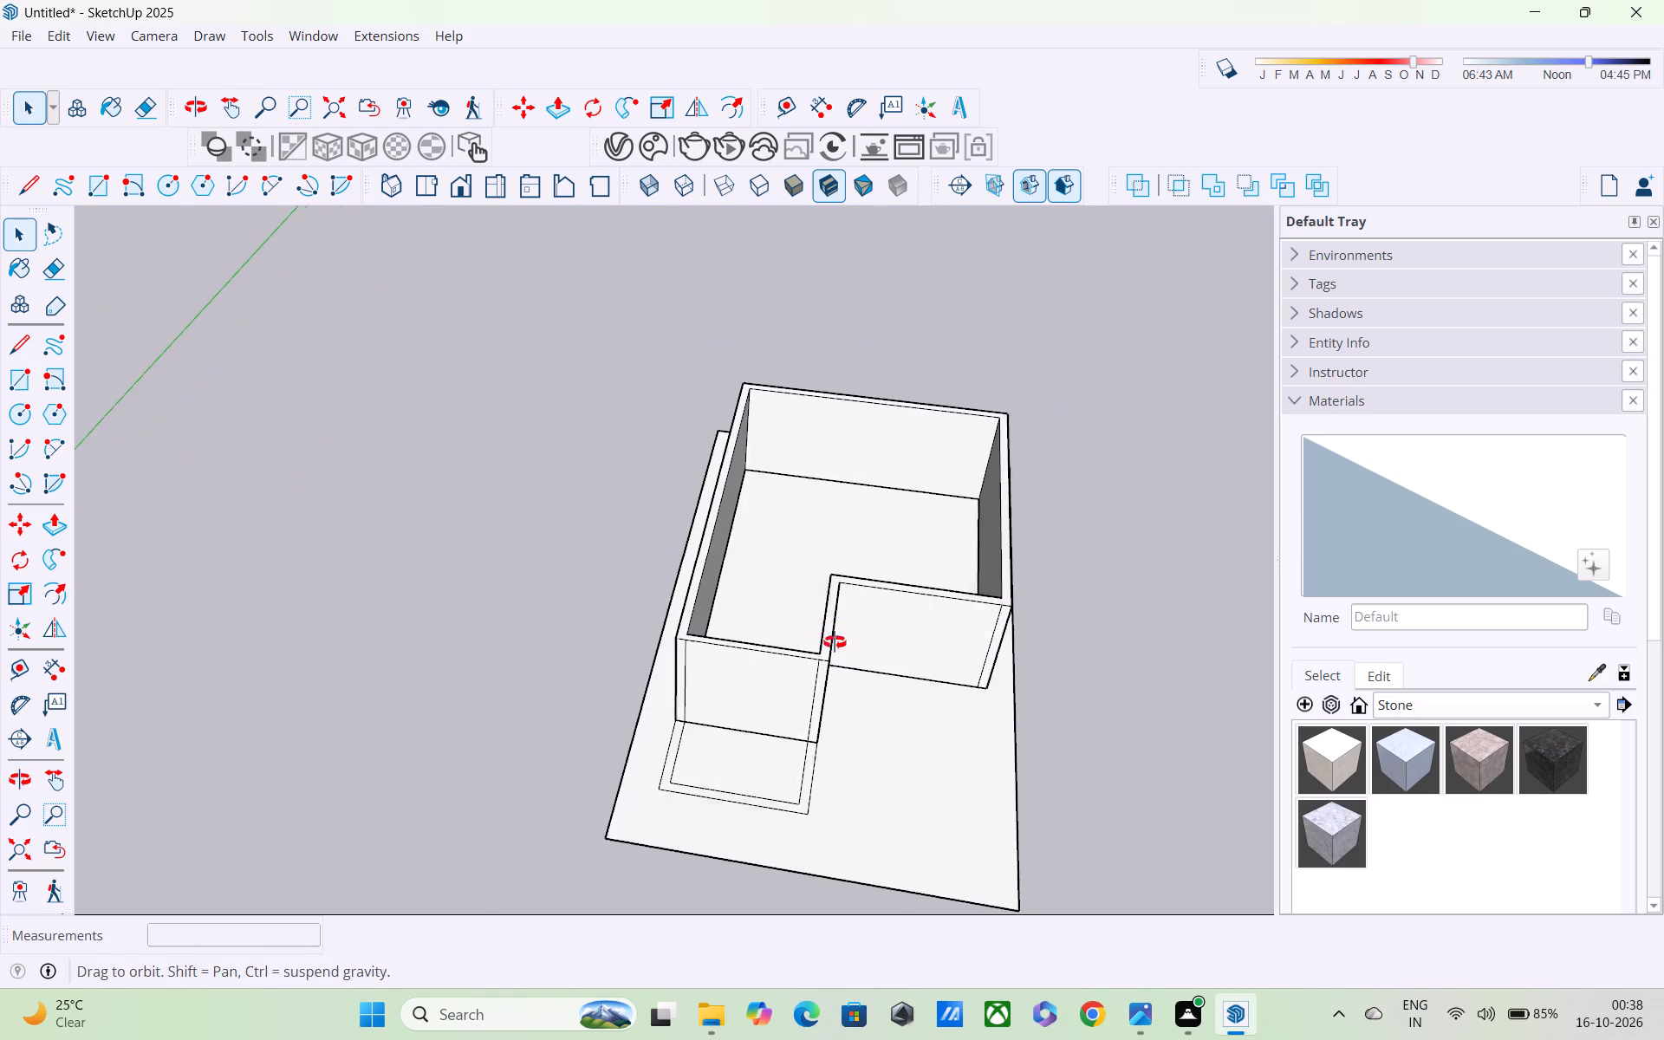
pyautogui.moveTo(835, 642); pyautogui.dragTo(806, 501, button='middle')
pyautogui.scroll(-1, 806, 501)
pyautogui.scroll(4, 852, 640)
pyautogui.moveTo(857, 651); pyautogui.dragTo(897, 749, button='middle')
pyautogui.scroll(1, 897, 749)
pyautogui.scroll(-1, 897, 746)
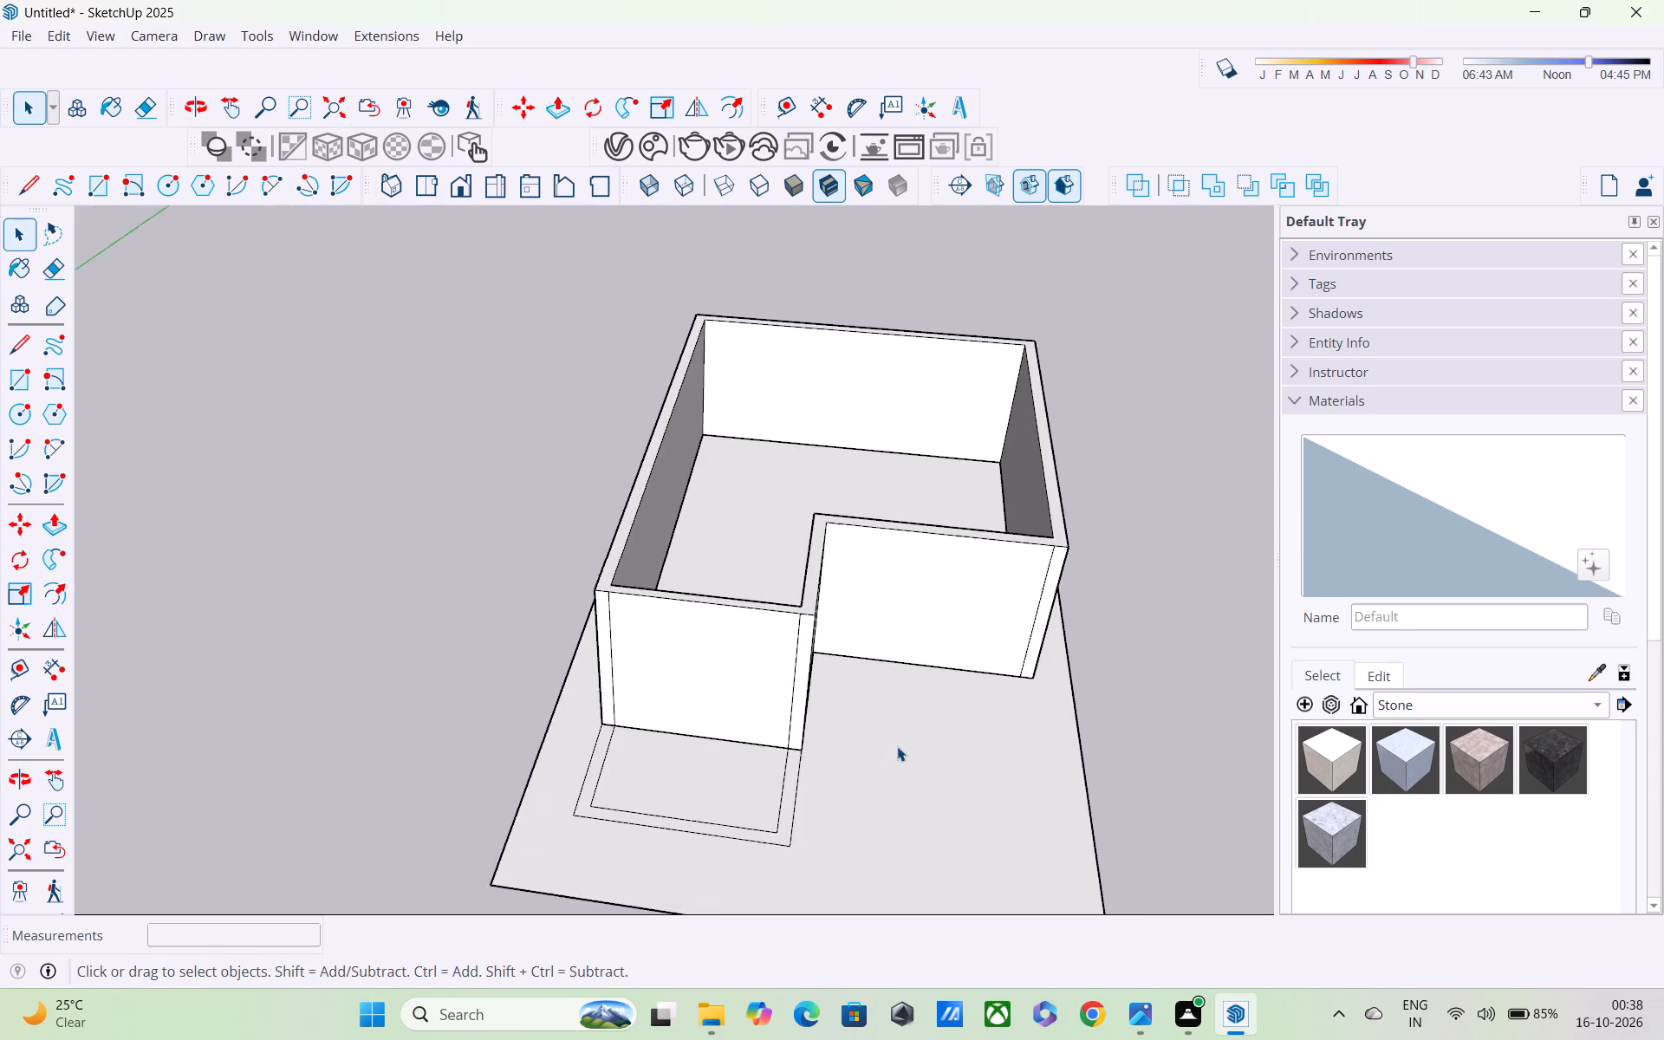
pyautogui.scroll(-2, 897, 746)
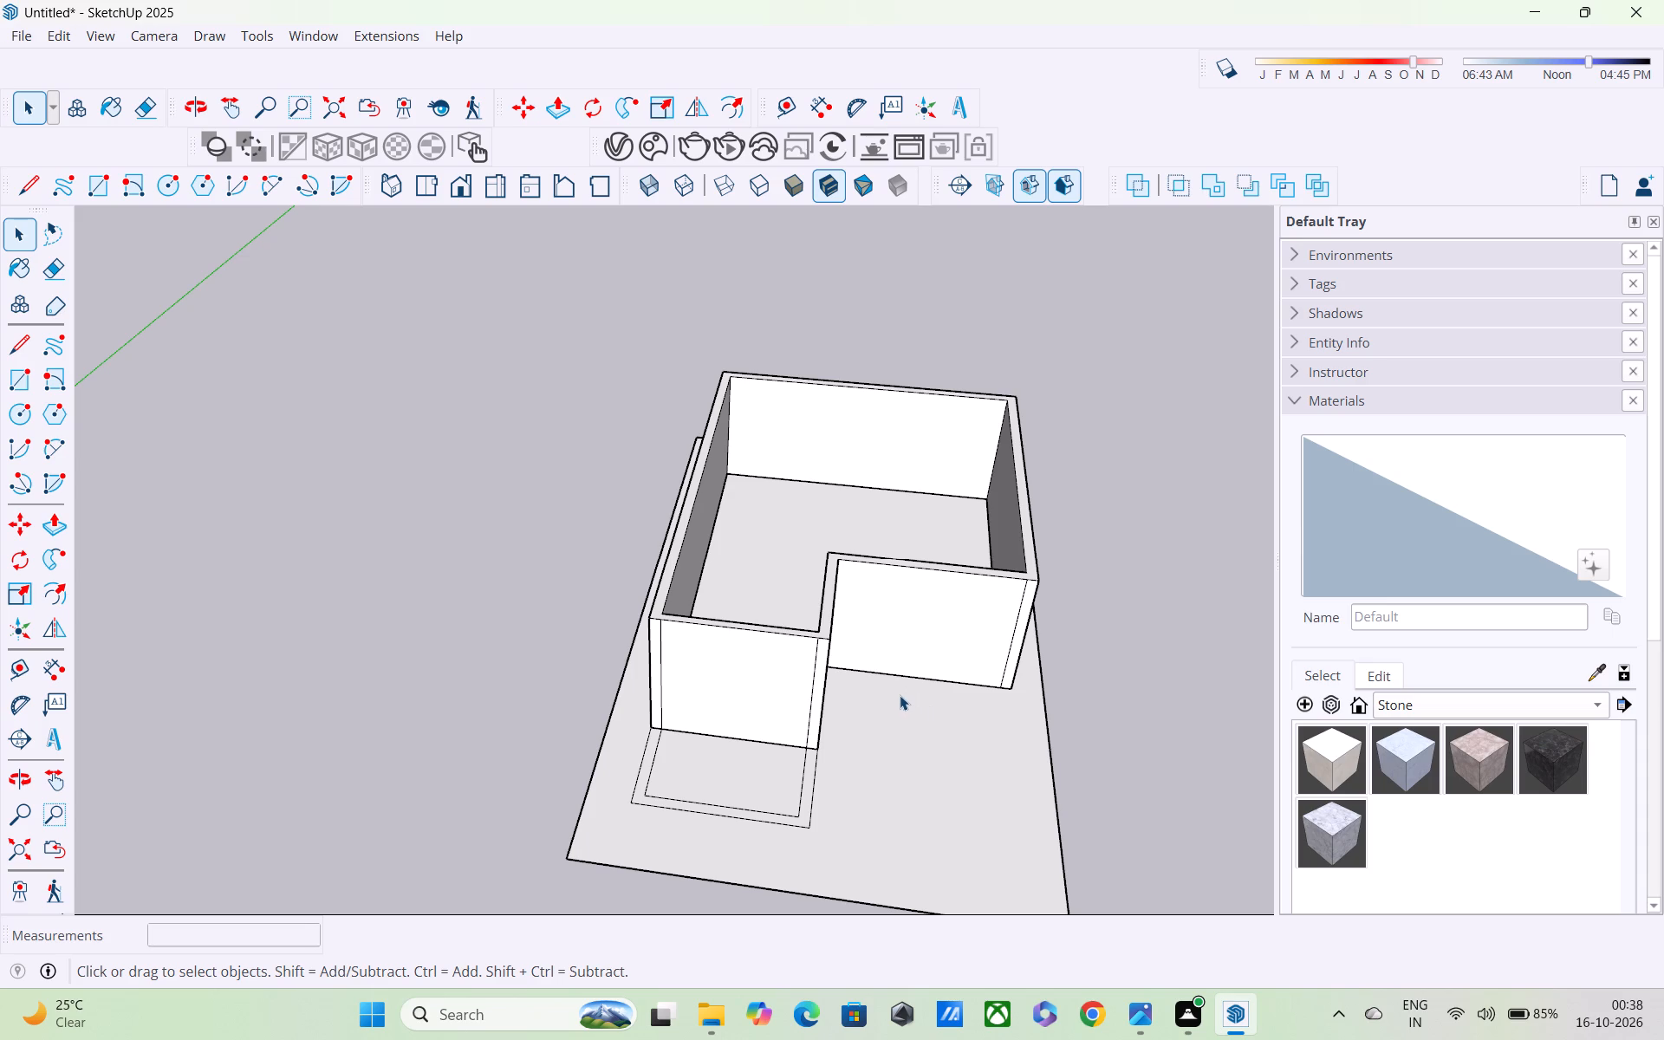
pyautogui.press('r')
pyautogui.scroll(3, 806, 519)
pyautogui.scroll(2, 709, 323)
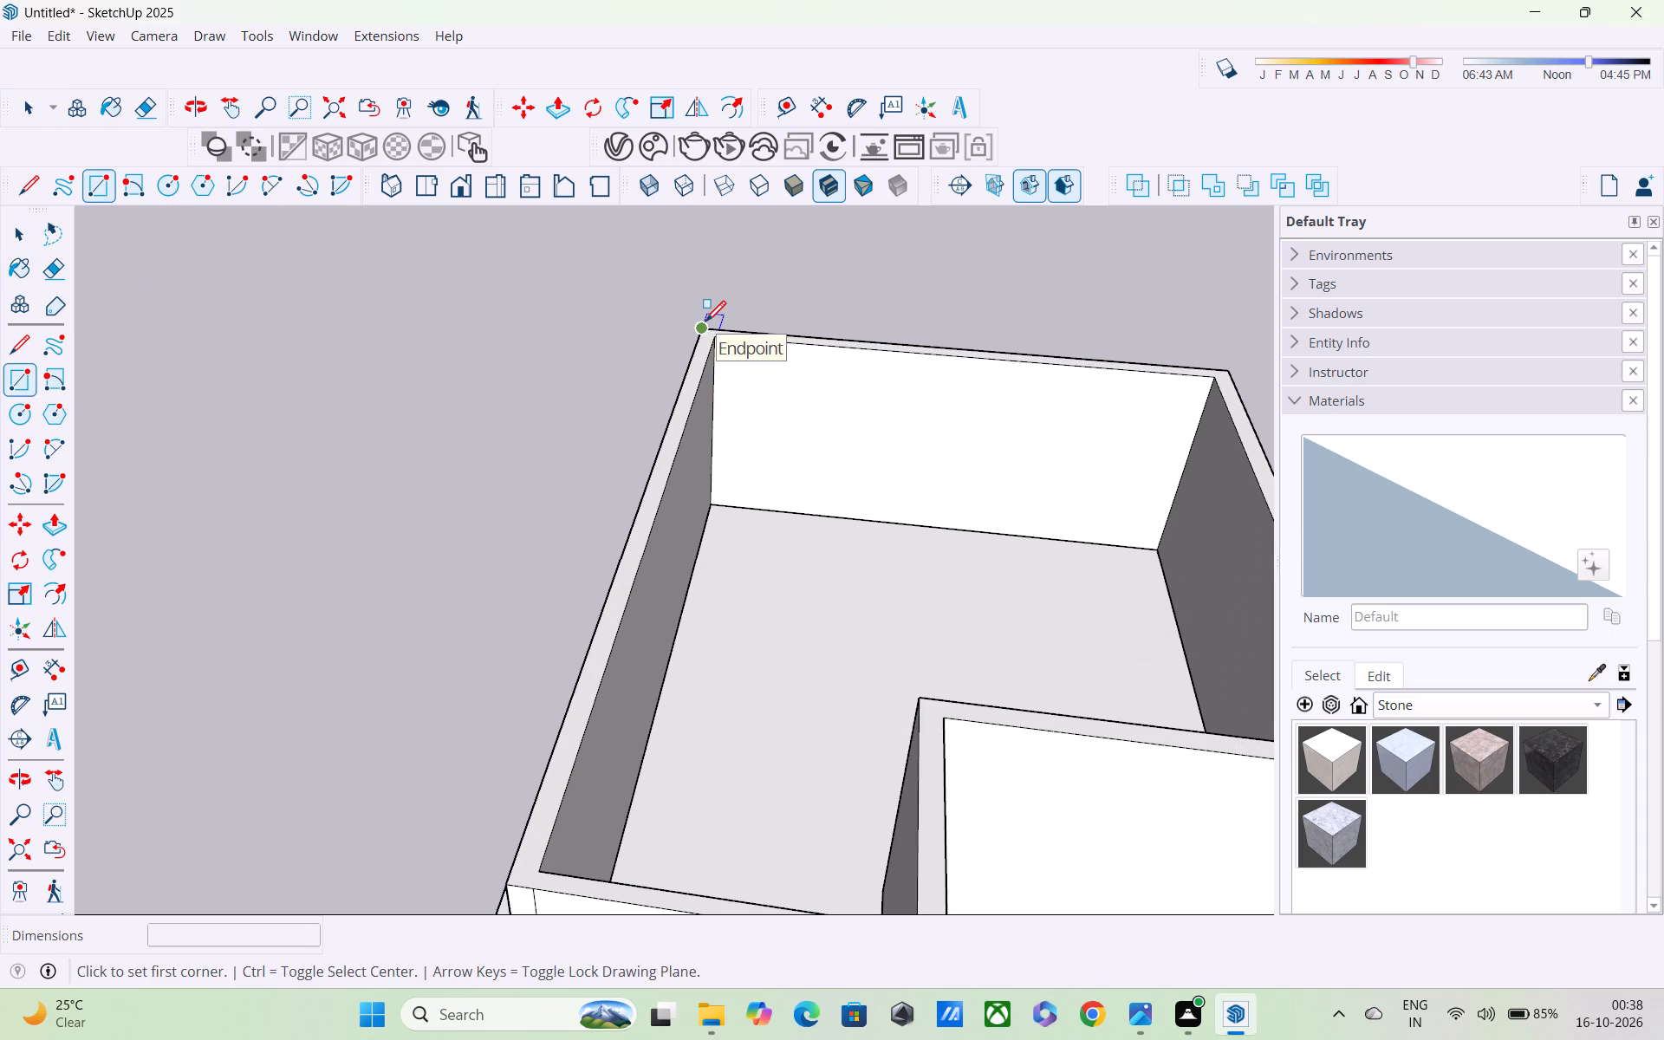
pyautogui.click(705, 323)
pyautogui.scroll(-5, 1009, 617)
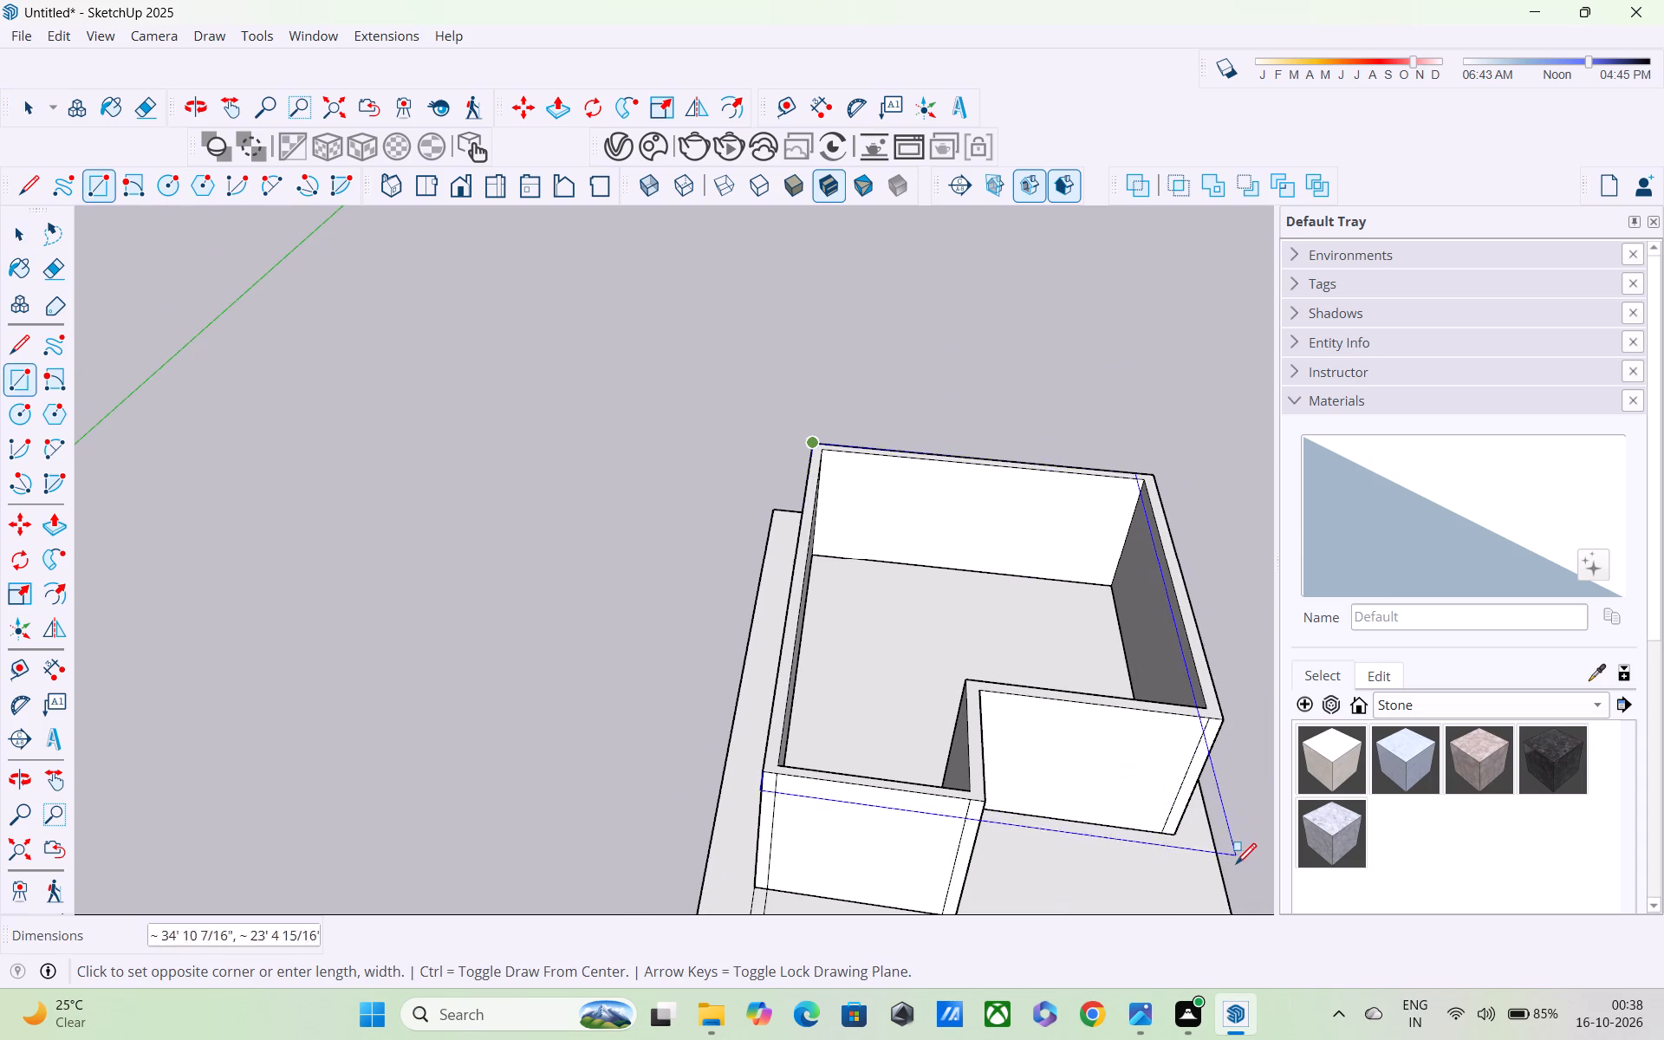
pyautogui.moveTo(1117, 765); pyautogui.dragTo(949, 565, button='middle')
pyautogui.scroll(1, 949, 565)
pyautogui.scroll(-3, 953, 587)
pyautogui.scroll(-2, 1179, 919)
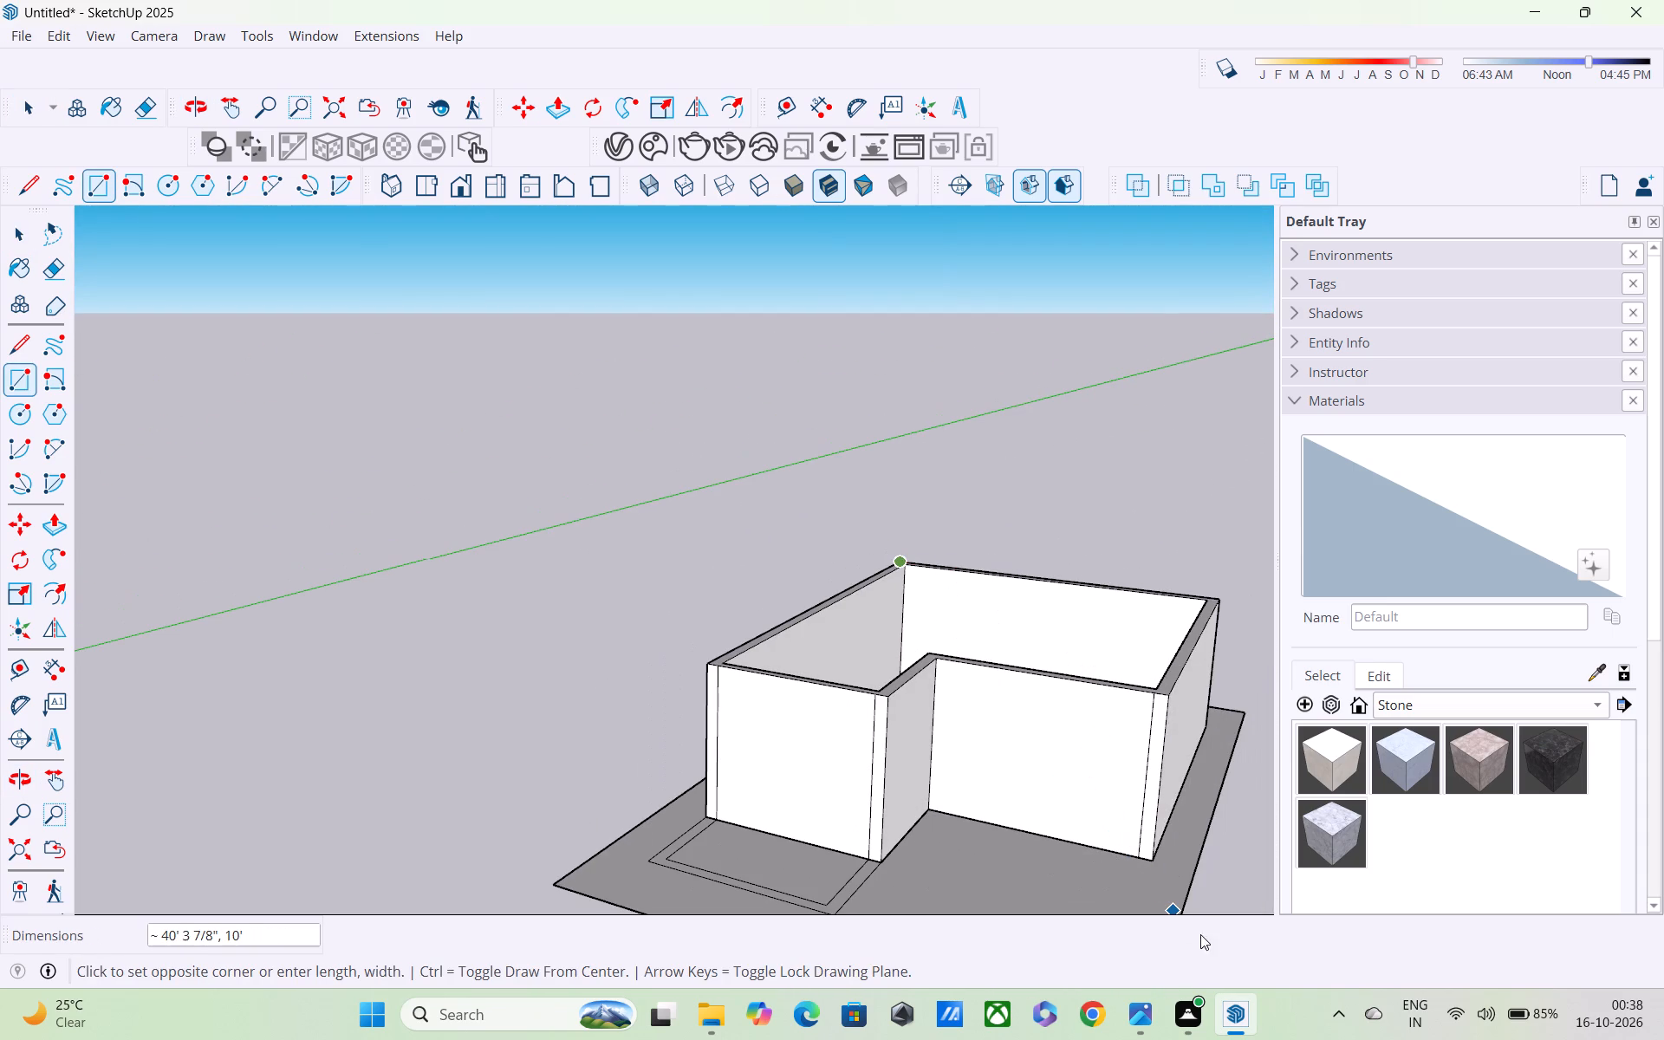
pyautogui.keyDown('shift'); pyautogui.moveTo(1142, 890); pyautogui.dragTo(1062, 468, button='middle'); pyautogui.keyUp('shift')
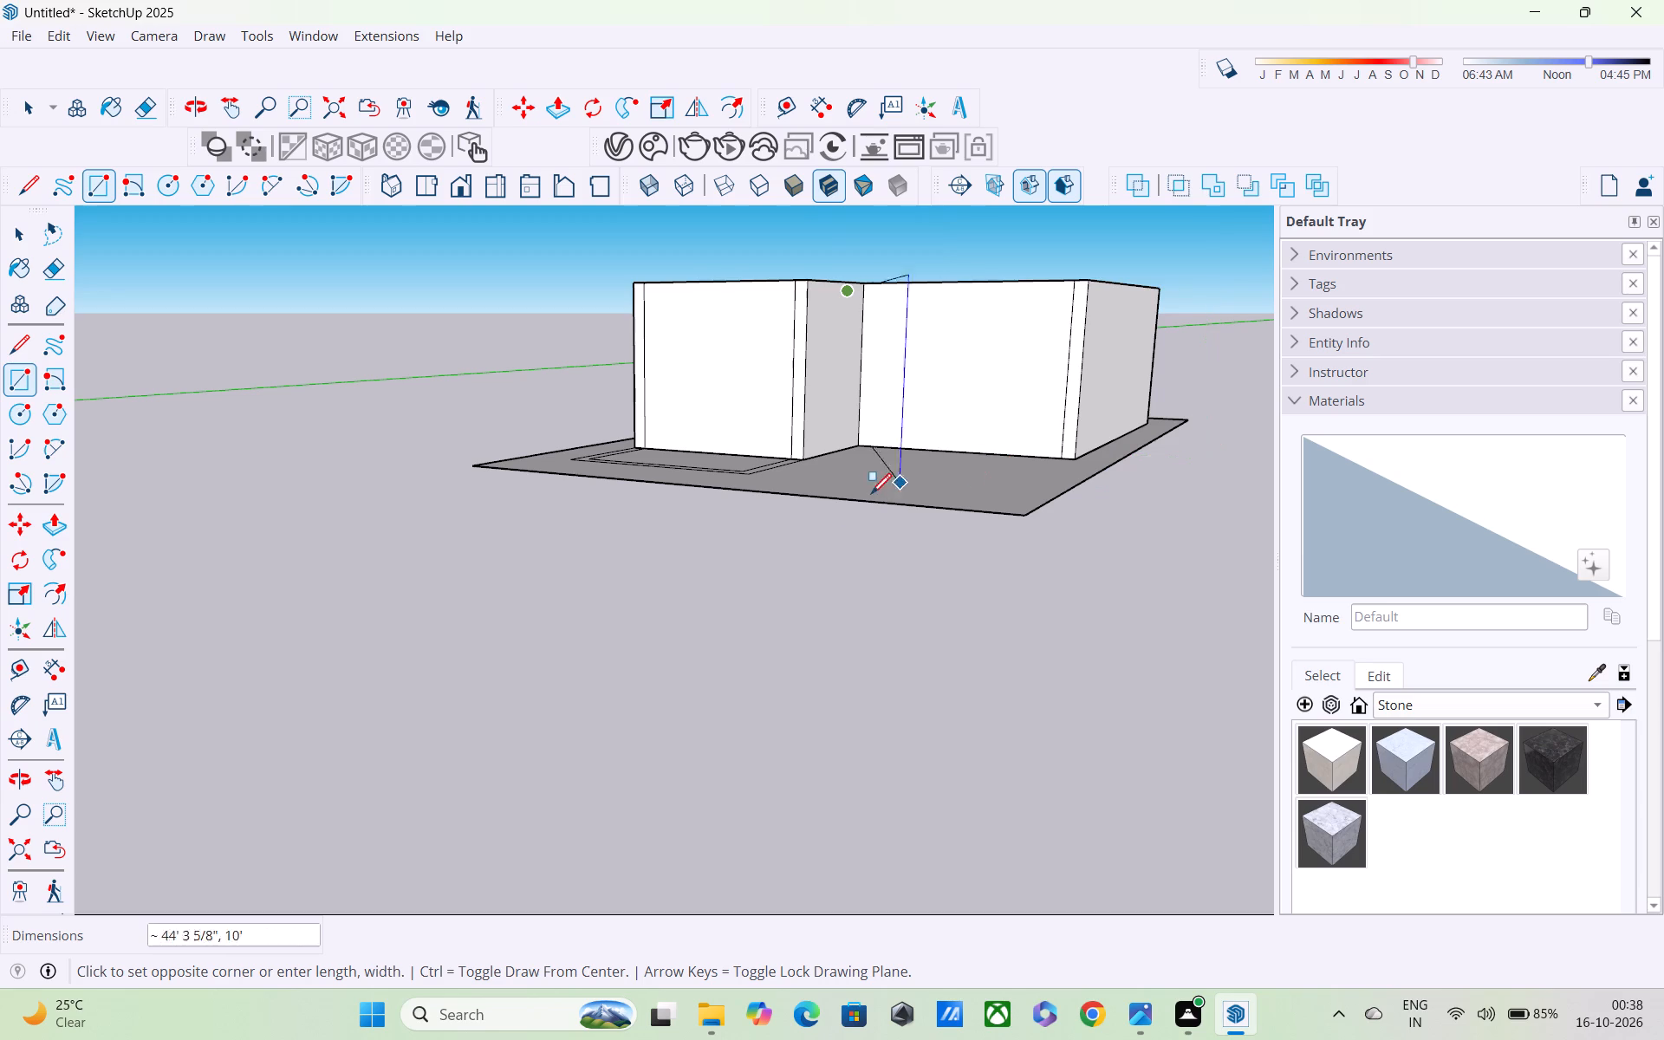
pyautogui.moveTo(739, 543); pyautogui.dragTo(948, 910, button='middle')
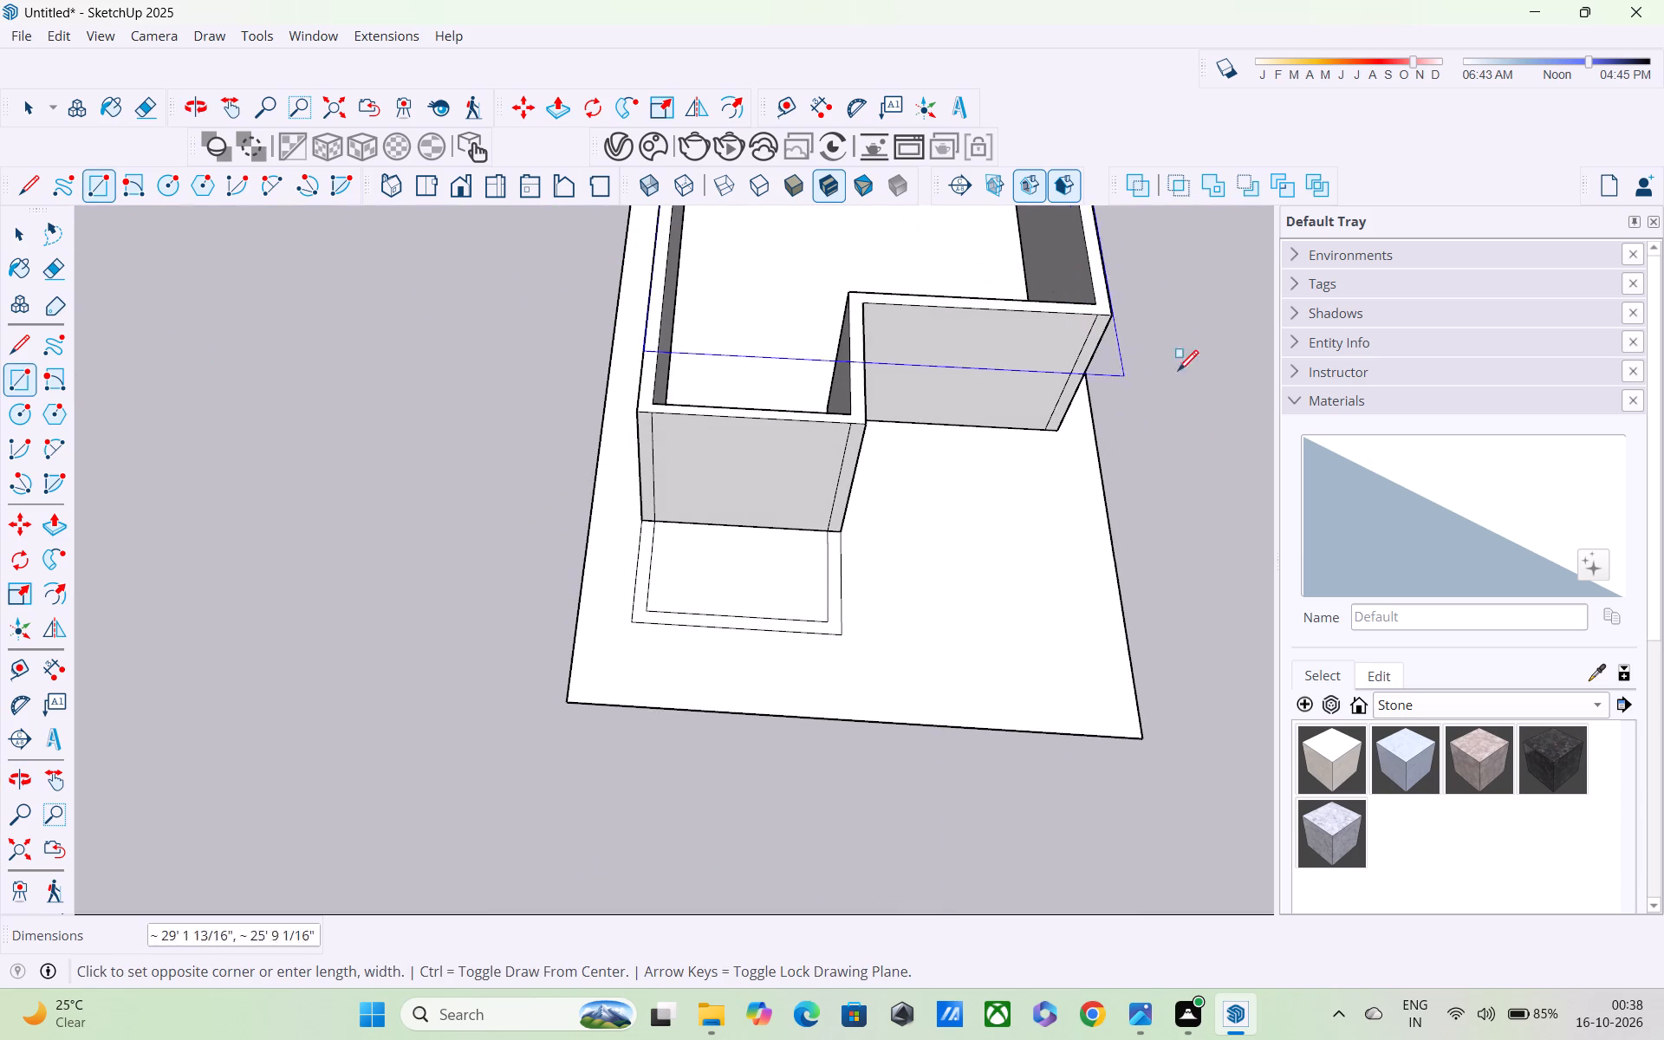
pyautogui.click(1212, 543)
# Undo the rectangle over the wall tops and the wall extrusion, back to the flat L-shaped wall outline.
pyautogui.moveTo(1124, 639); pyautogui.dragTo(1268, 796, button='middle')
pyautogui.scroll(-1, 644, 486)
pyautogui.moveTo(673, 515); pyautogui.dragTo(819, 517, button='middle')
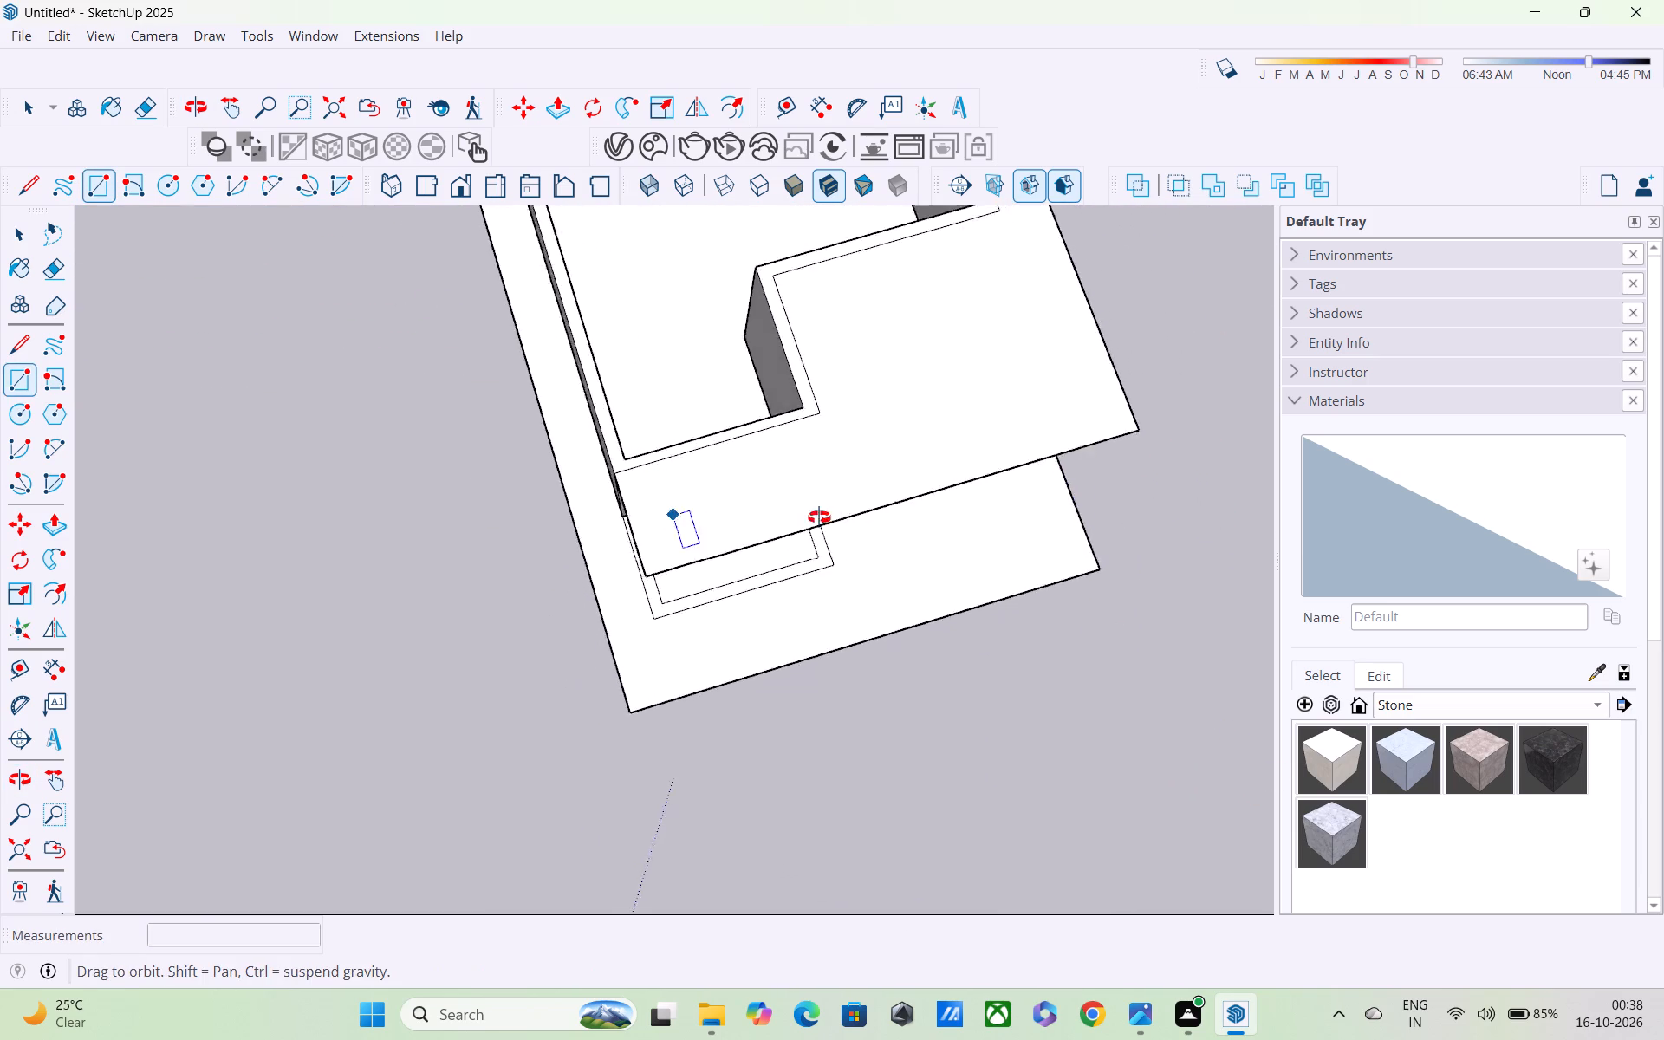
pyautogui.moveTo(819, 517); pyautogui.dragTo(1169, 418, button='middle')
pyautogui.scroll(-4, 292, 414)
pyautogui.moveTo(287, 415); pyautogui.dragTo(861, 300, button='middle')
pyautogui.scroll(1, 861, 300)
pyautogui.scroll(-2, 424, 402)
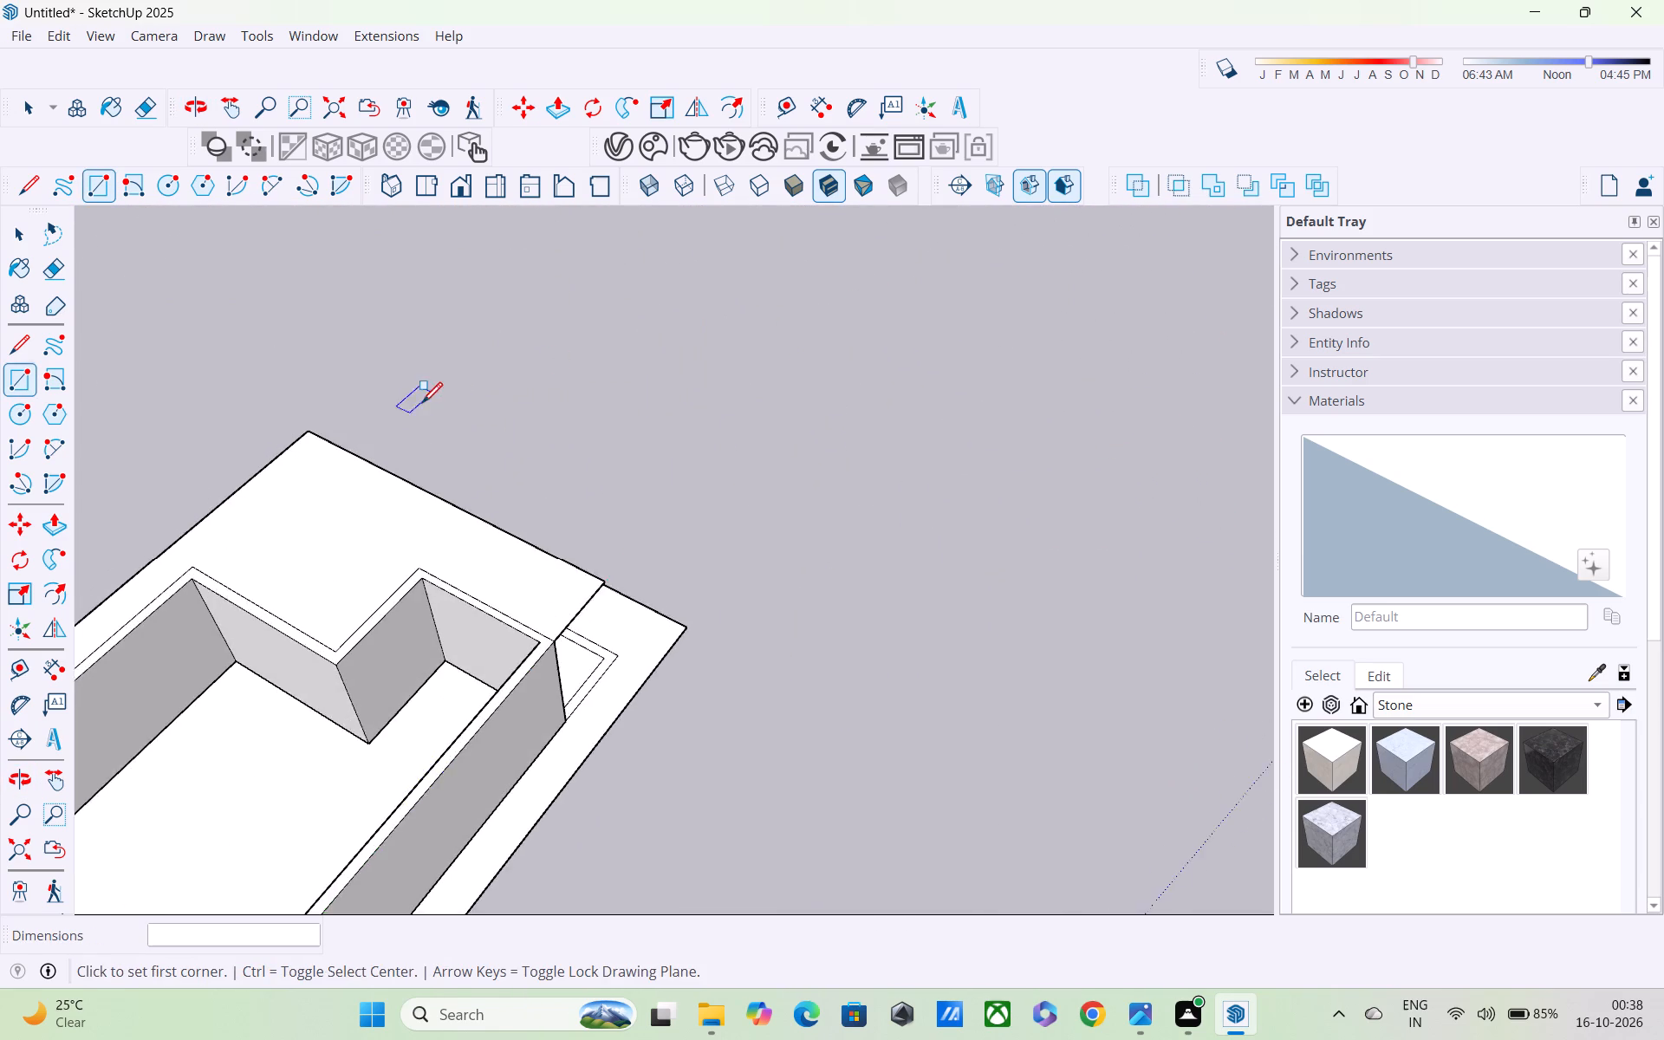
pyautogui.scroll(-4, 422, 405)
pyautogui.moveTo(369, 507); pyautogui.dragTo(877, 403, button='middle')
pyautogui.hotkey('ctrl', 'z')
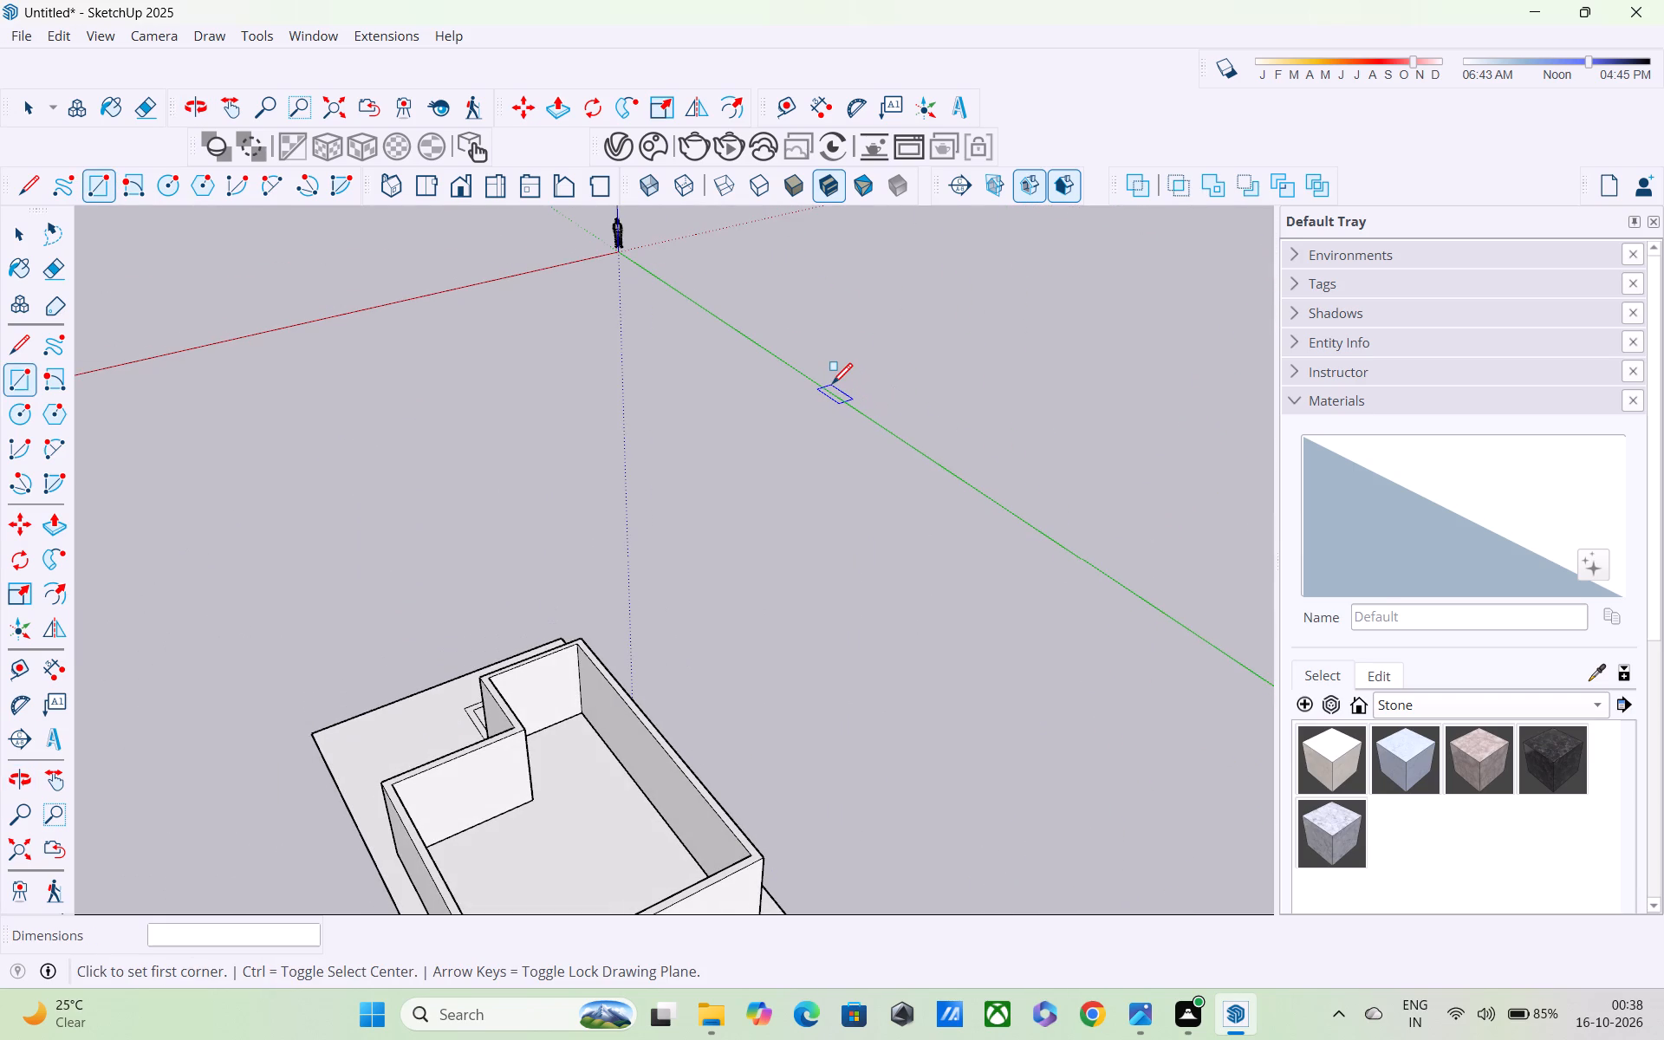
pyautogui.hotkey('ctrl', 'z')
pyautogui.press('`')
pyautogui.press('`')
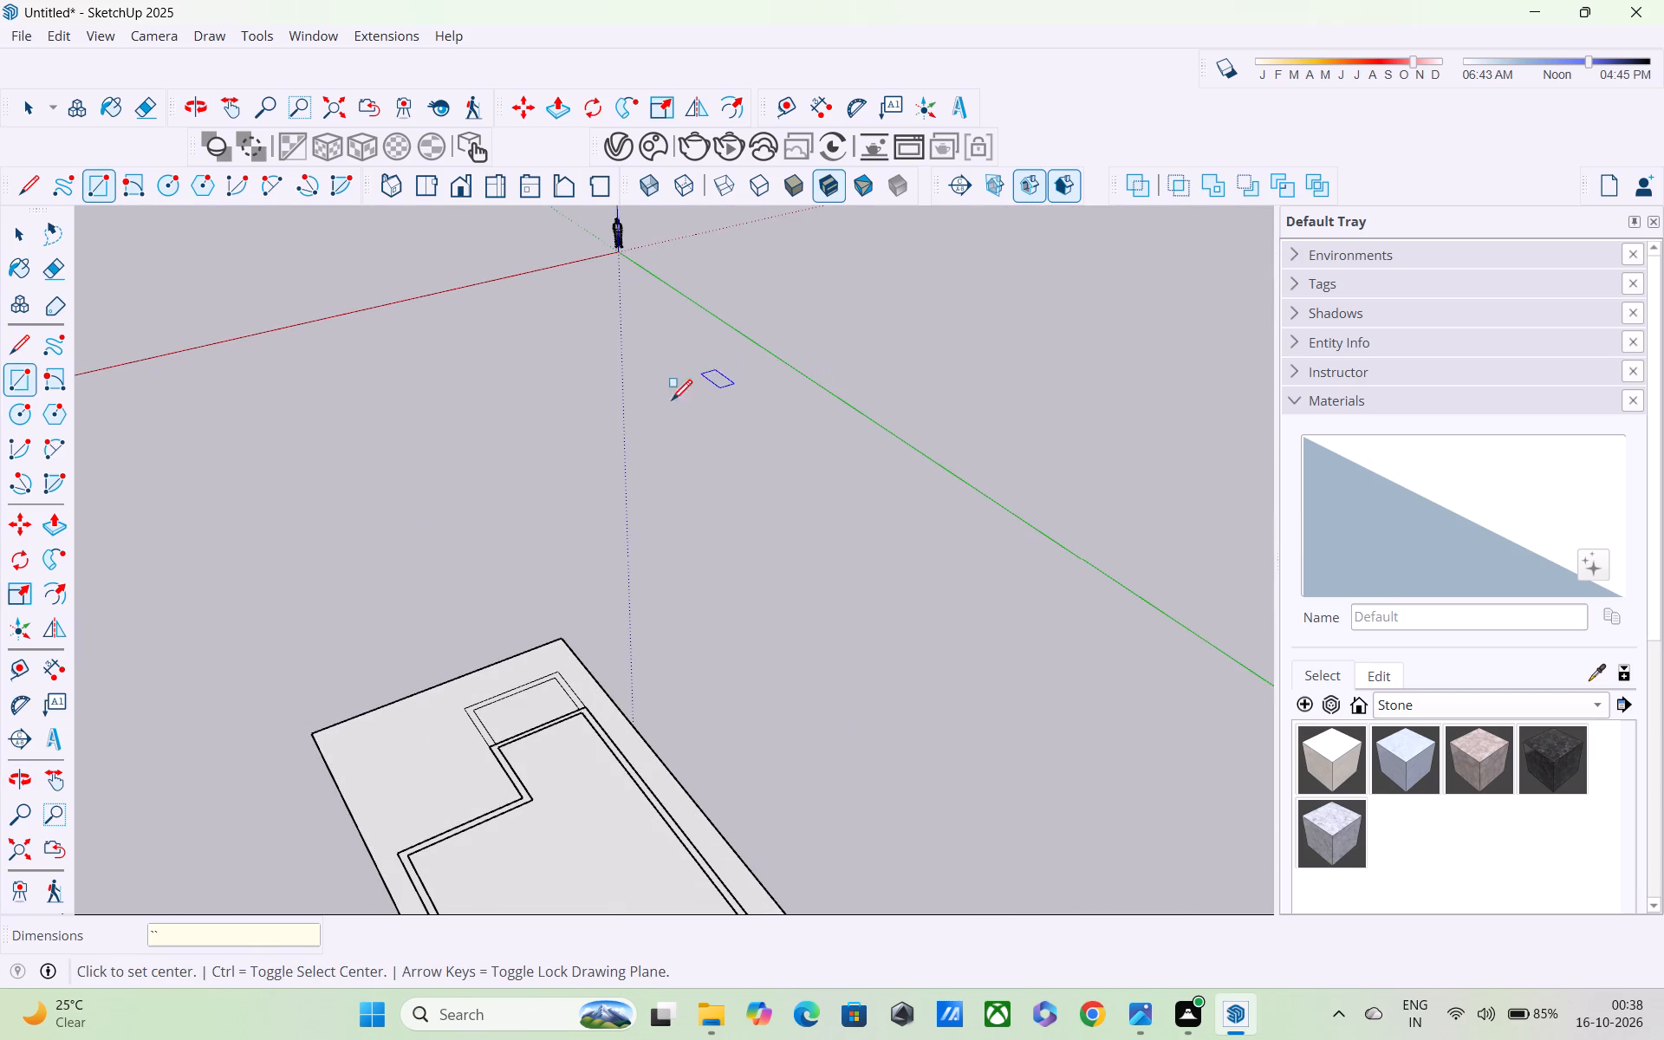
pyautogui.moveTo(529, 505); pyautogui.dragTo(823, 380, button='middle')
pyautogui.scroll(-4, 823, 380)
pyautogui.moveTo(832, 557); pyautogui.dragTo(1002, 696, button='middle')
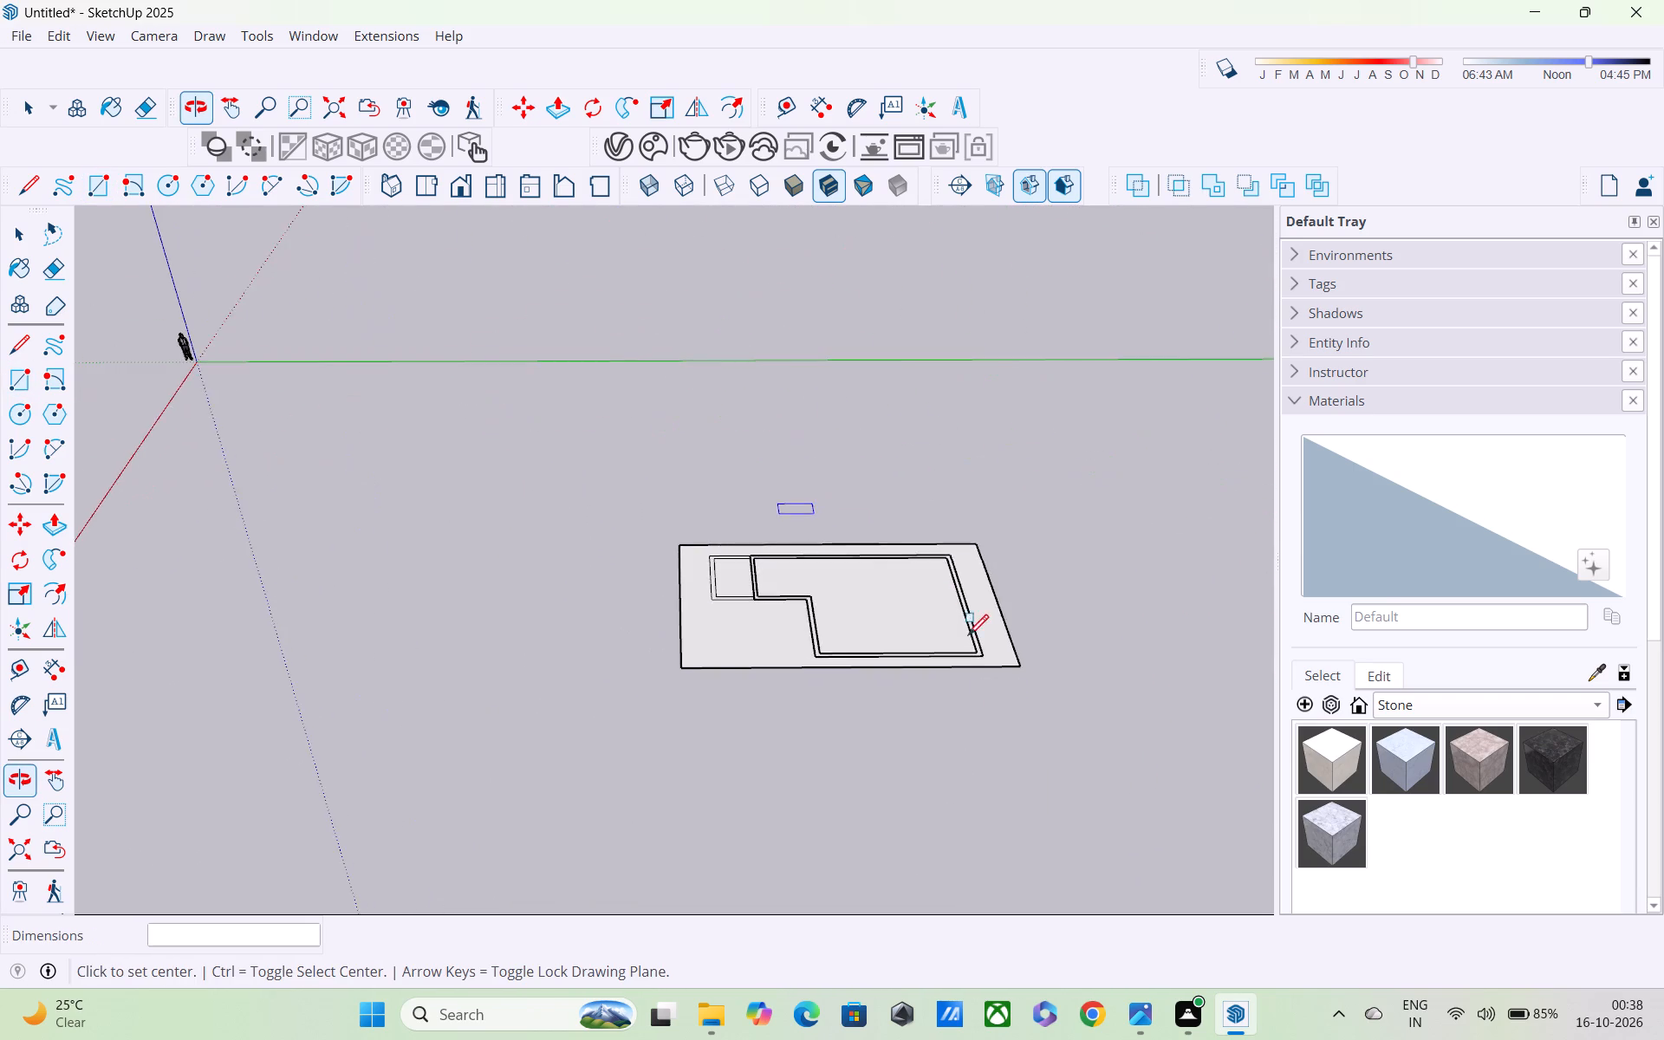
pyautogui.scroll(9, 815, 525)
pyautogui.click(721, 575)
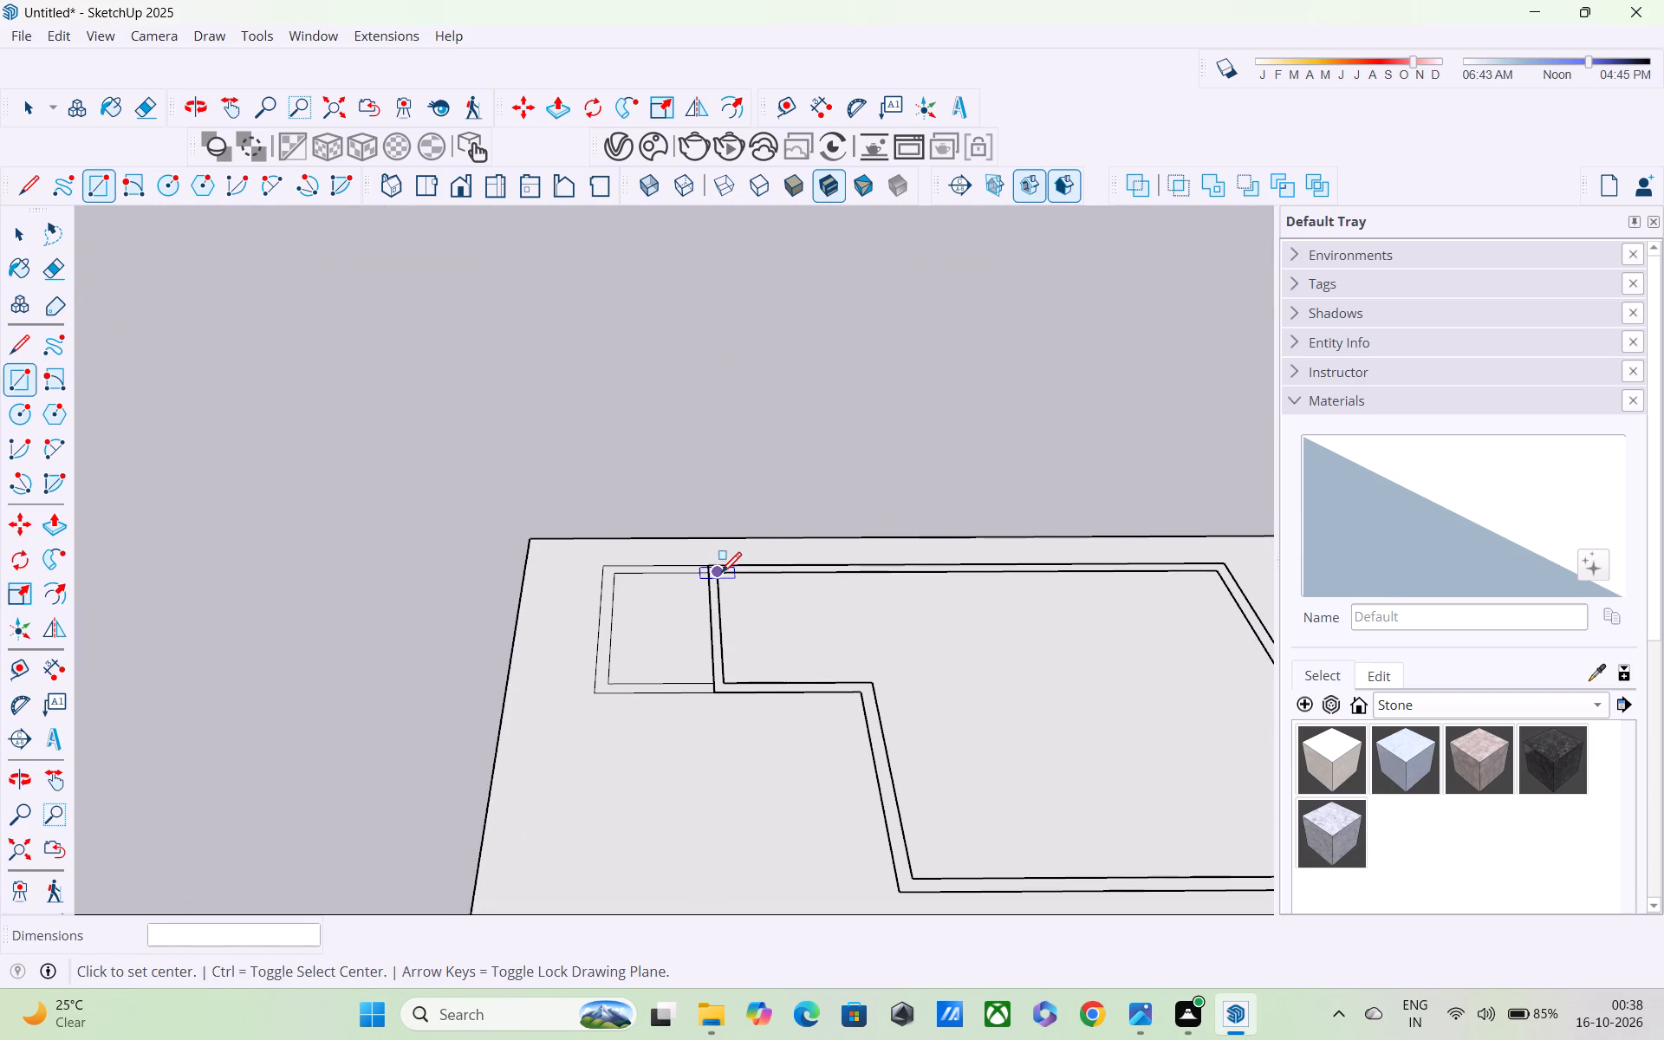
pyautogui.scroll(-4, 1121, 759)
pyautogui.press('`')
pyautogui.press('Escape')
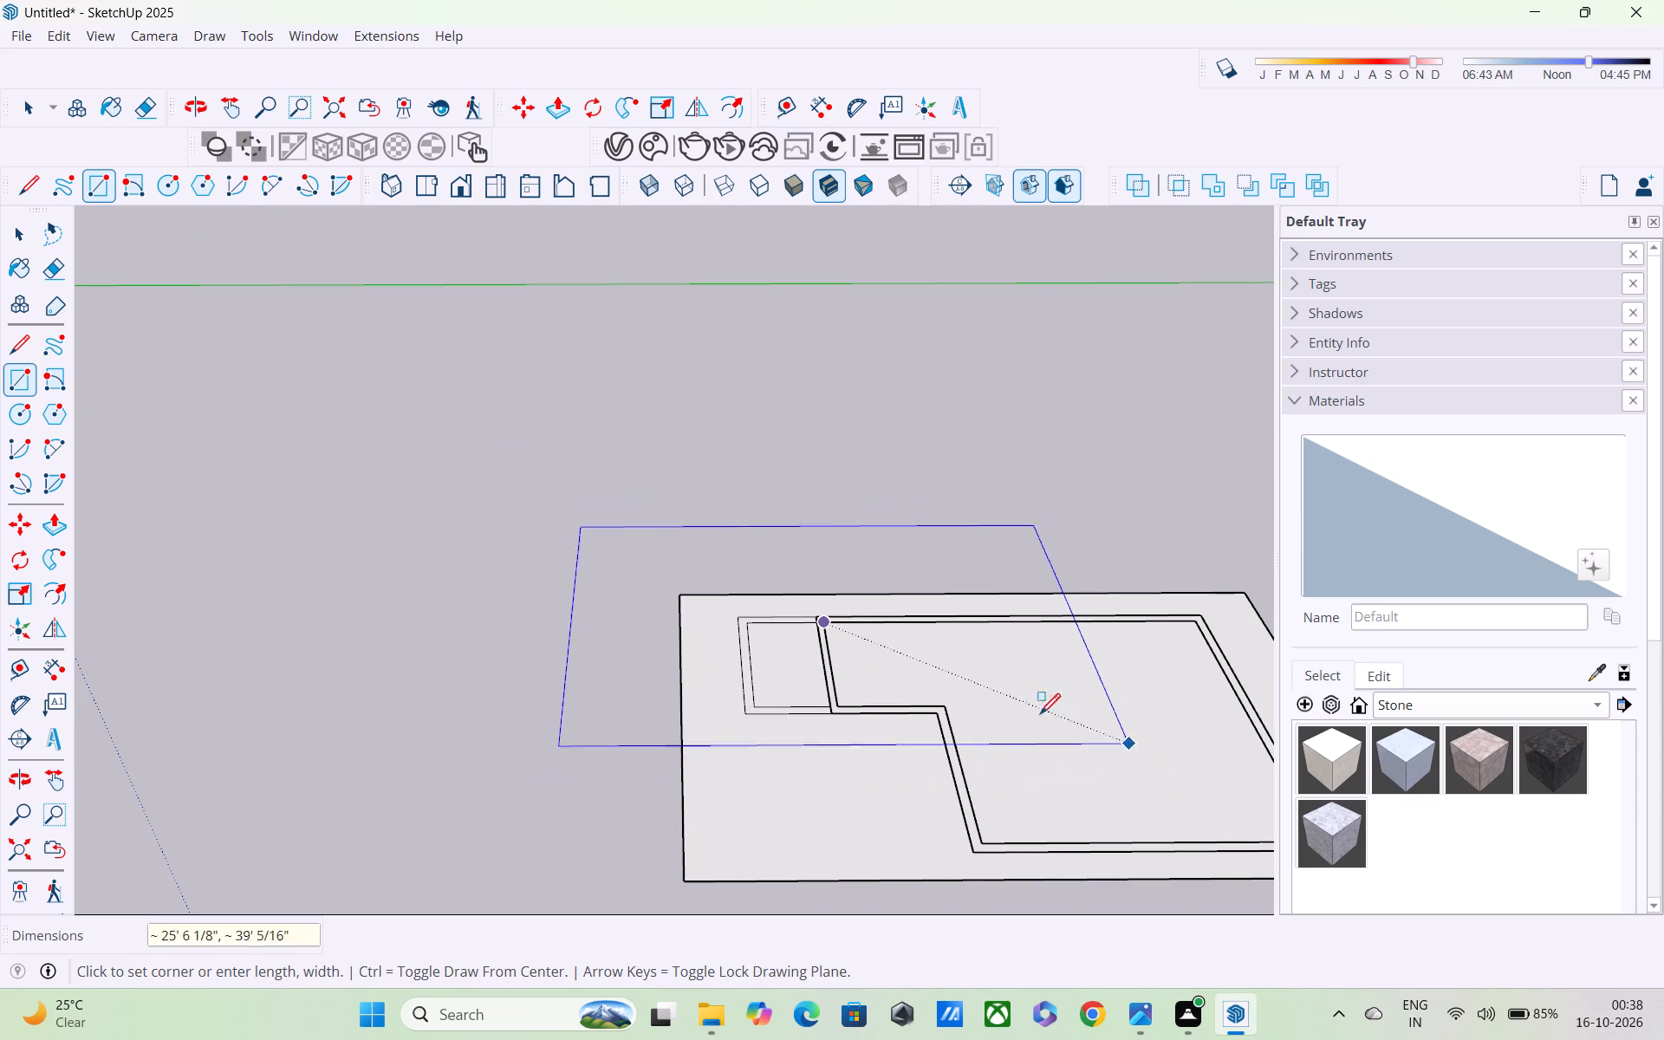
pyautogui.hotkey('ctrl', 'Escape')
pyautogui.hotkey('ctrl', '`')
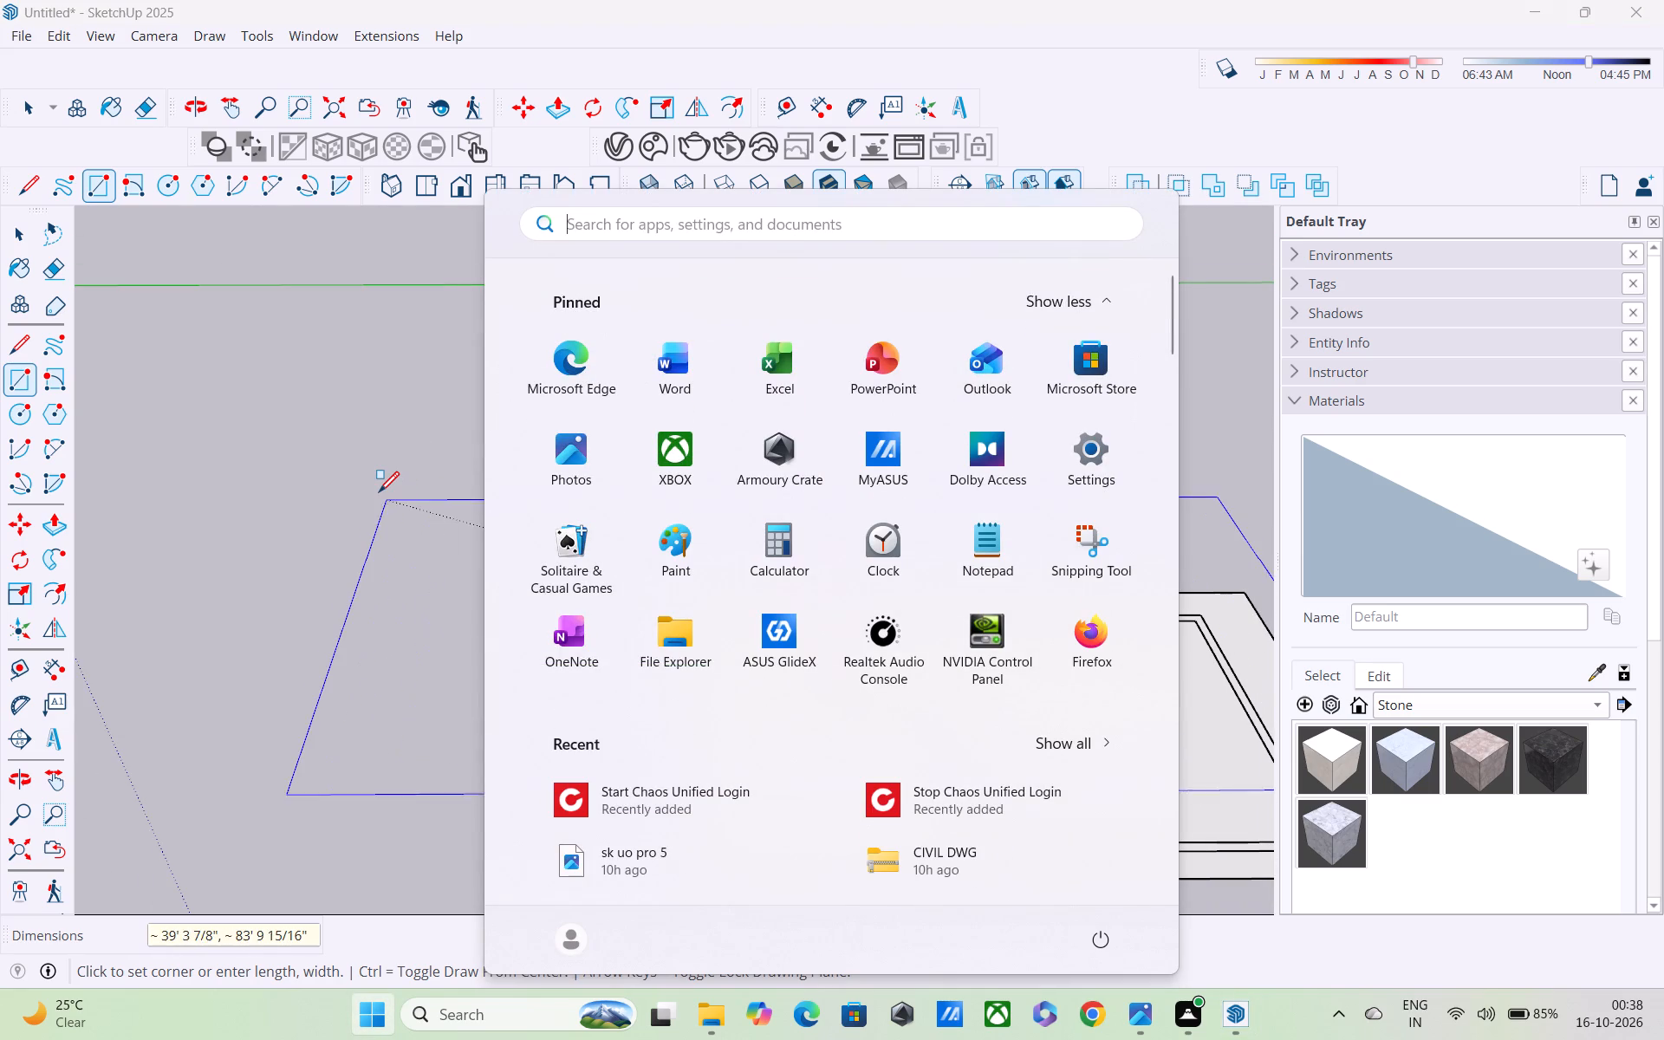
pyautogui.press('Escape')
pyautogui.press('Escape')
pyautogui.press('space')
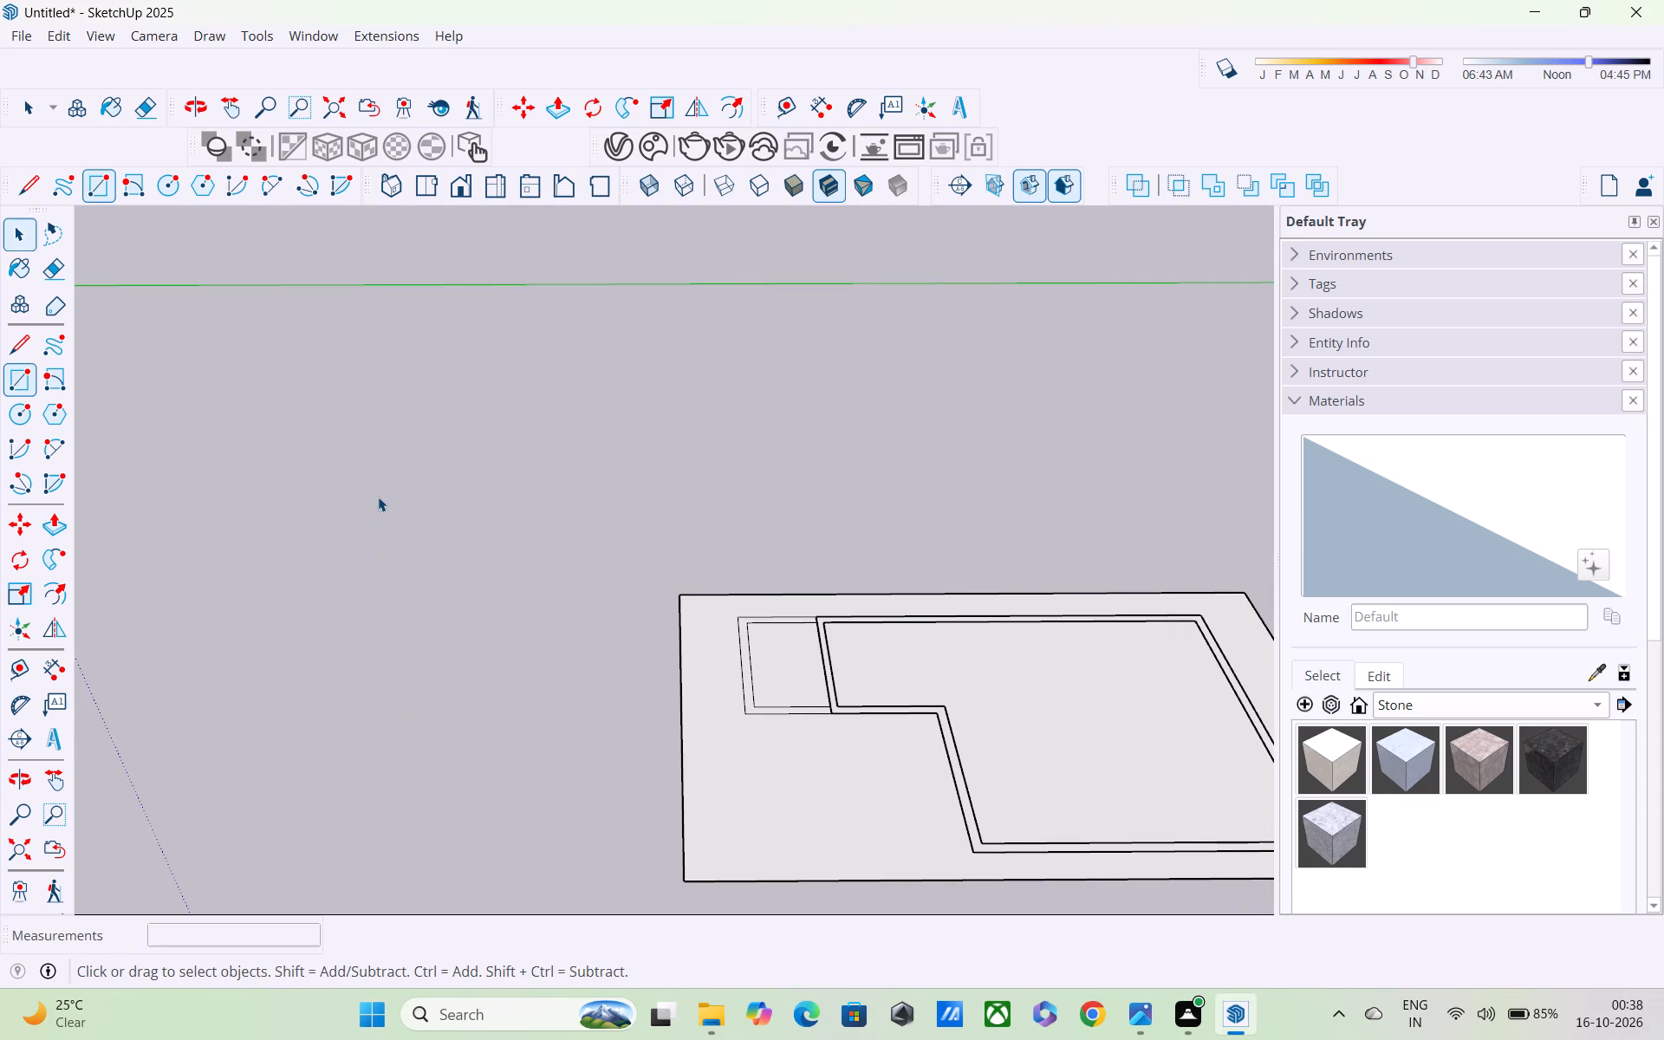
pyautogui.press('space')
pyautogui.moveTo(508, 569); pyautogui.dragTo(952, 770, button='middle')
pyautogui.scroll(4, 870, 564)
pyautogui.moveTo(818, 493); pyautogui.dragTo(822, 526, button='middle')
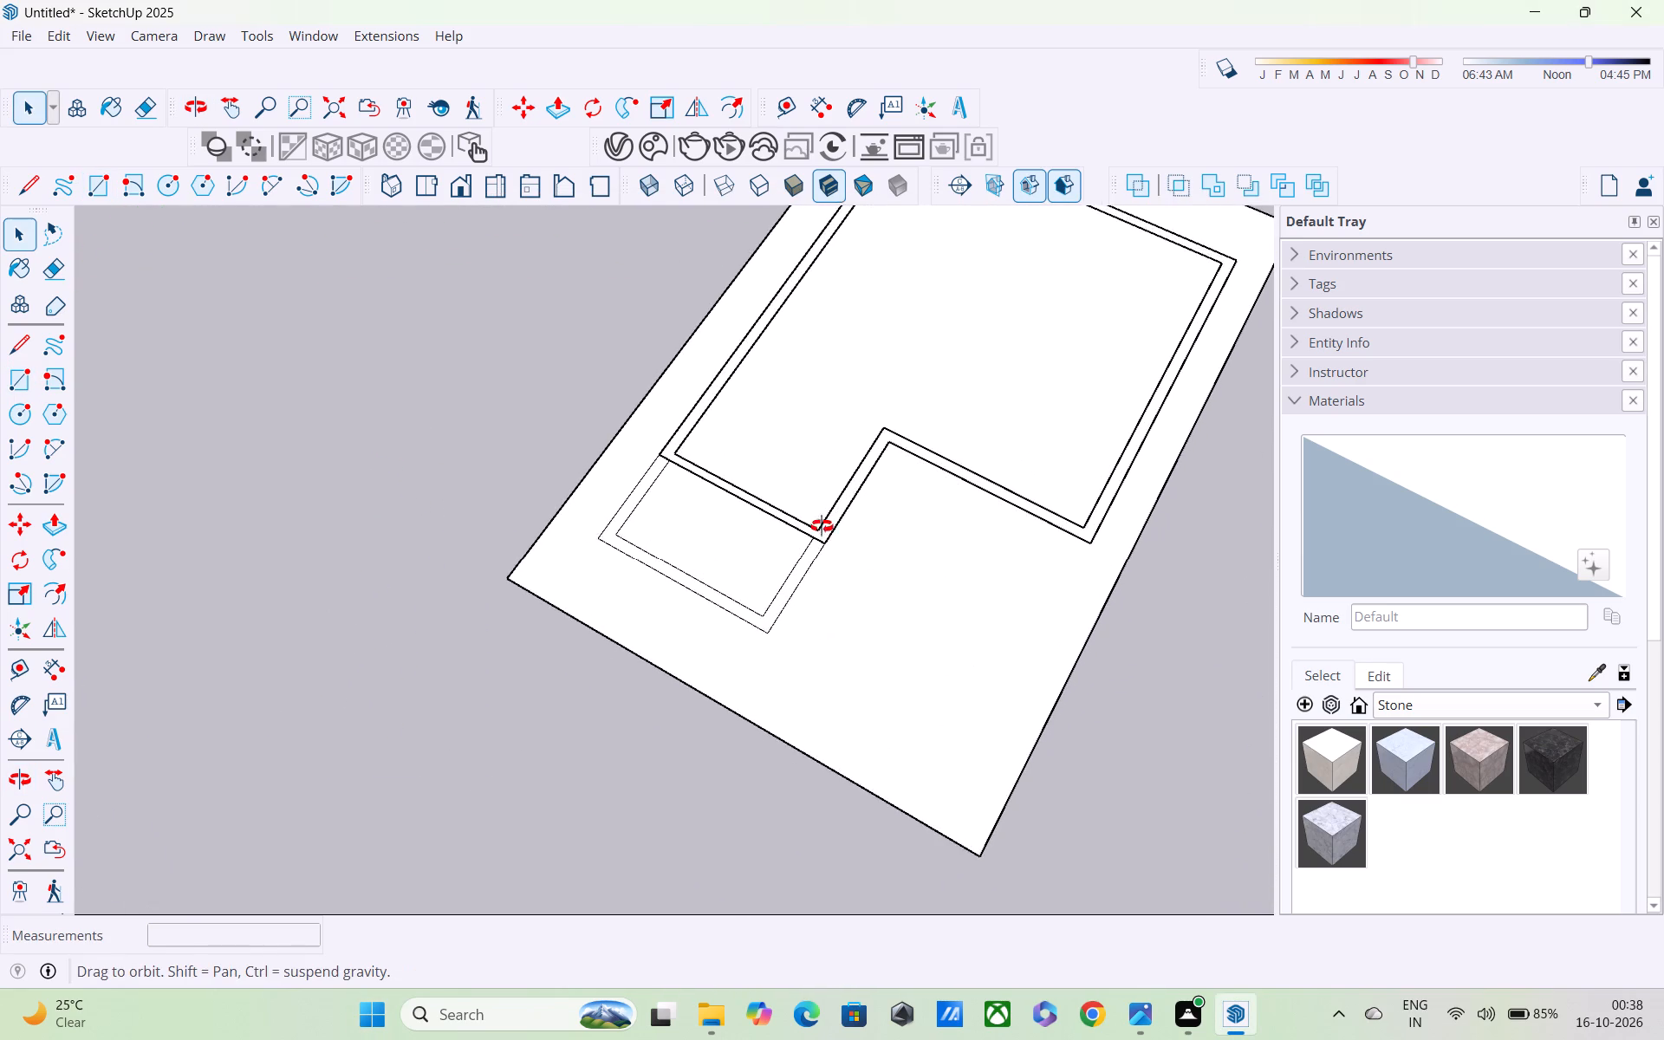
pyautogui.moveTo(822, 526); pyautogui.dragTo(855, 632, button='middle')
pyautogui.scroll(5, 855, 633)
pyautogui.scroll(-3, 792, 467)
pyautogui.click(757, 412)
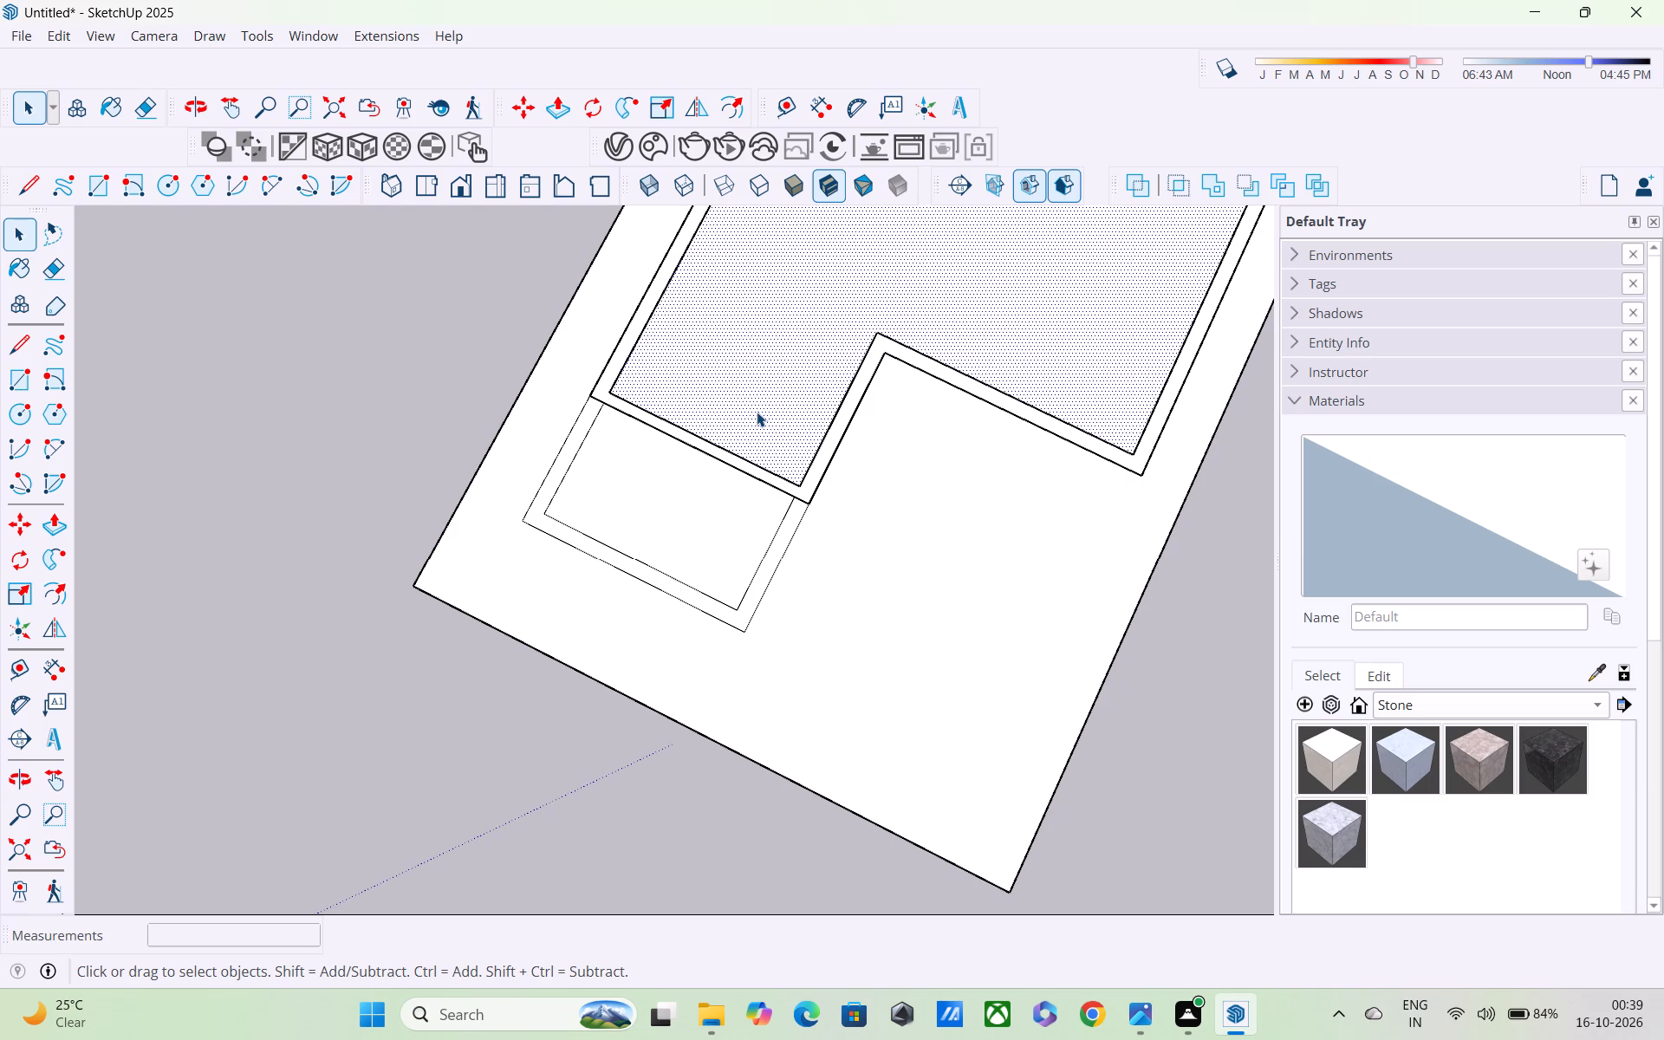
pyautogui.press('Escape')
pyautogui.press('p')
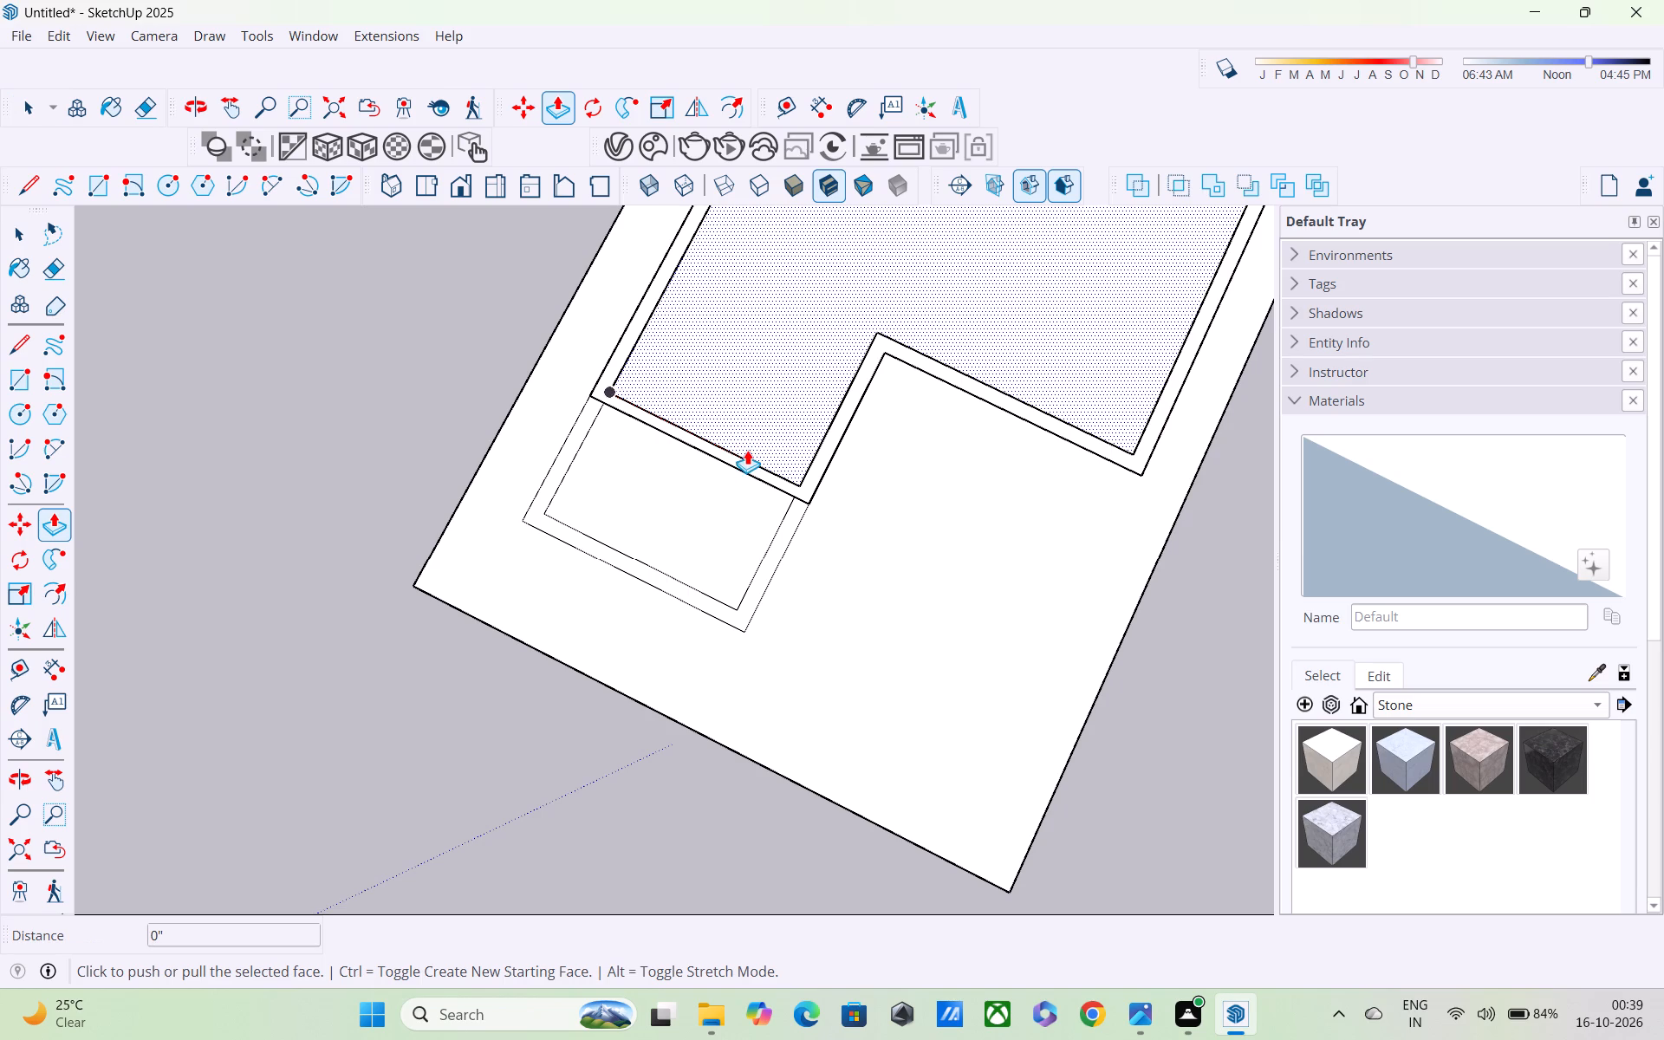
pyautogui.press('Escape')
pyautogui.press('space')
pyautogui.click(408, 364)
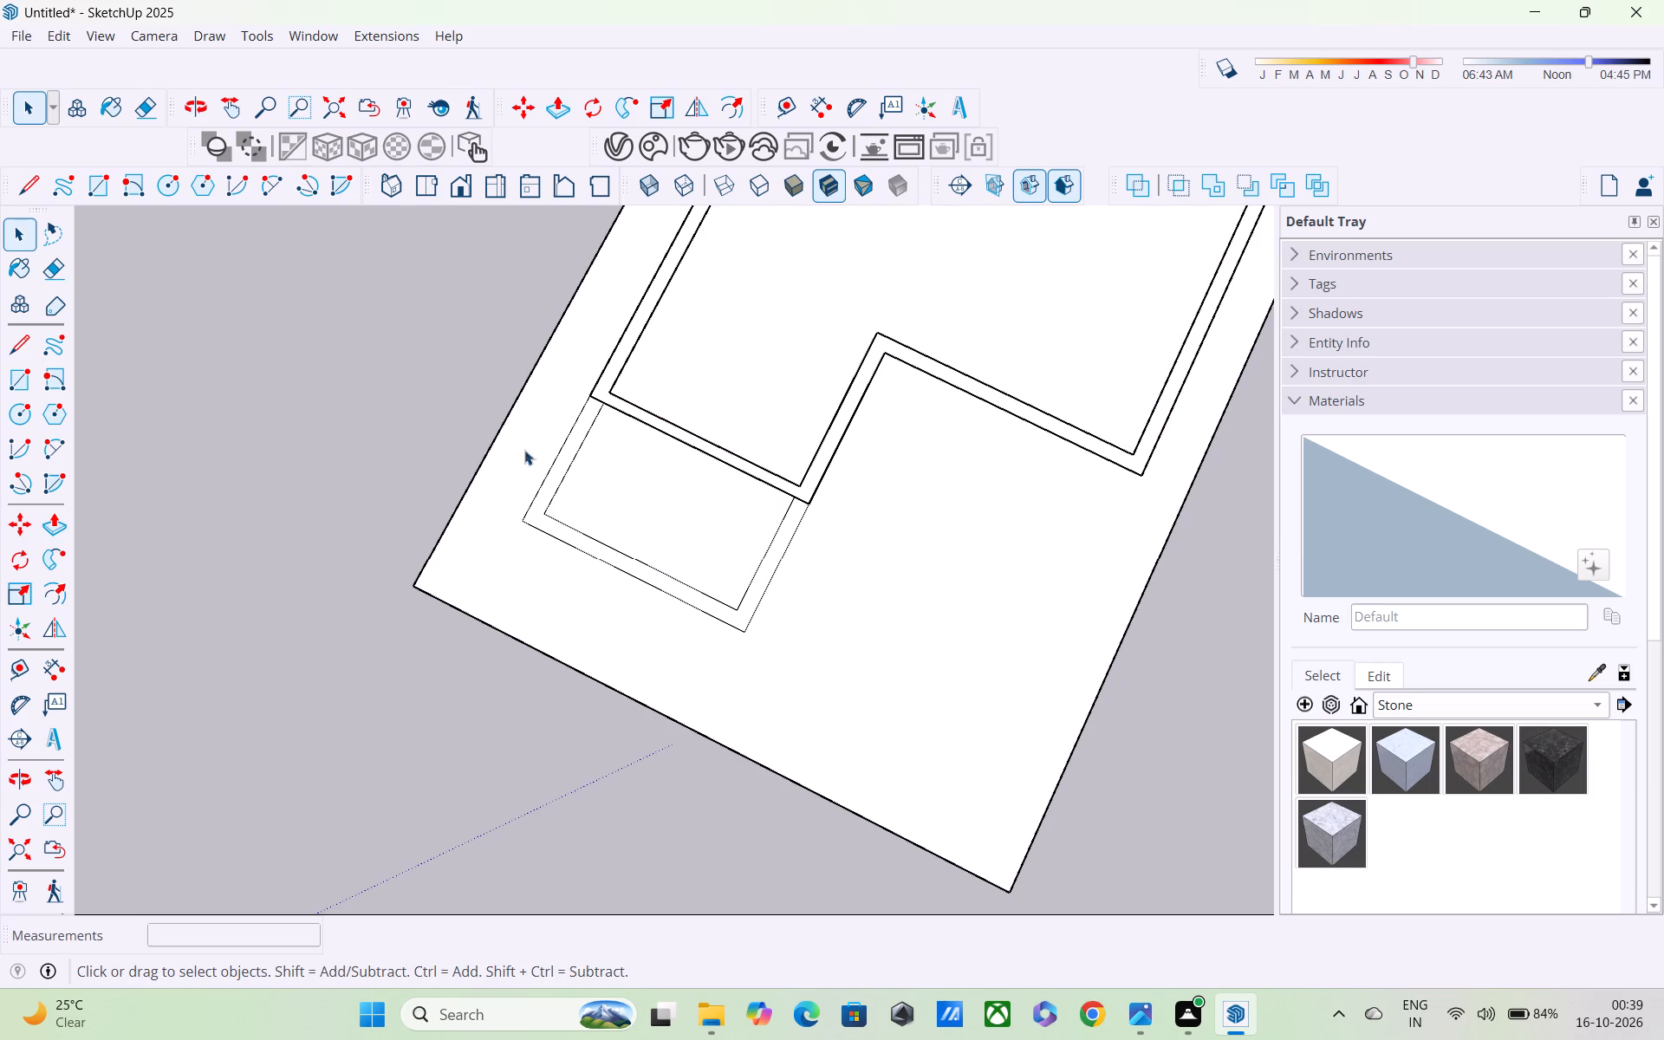
# Push/pull the L-shaped wall strip up 10'.
pyautogui.press('p')
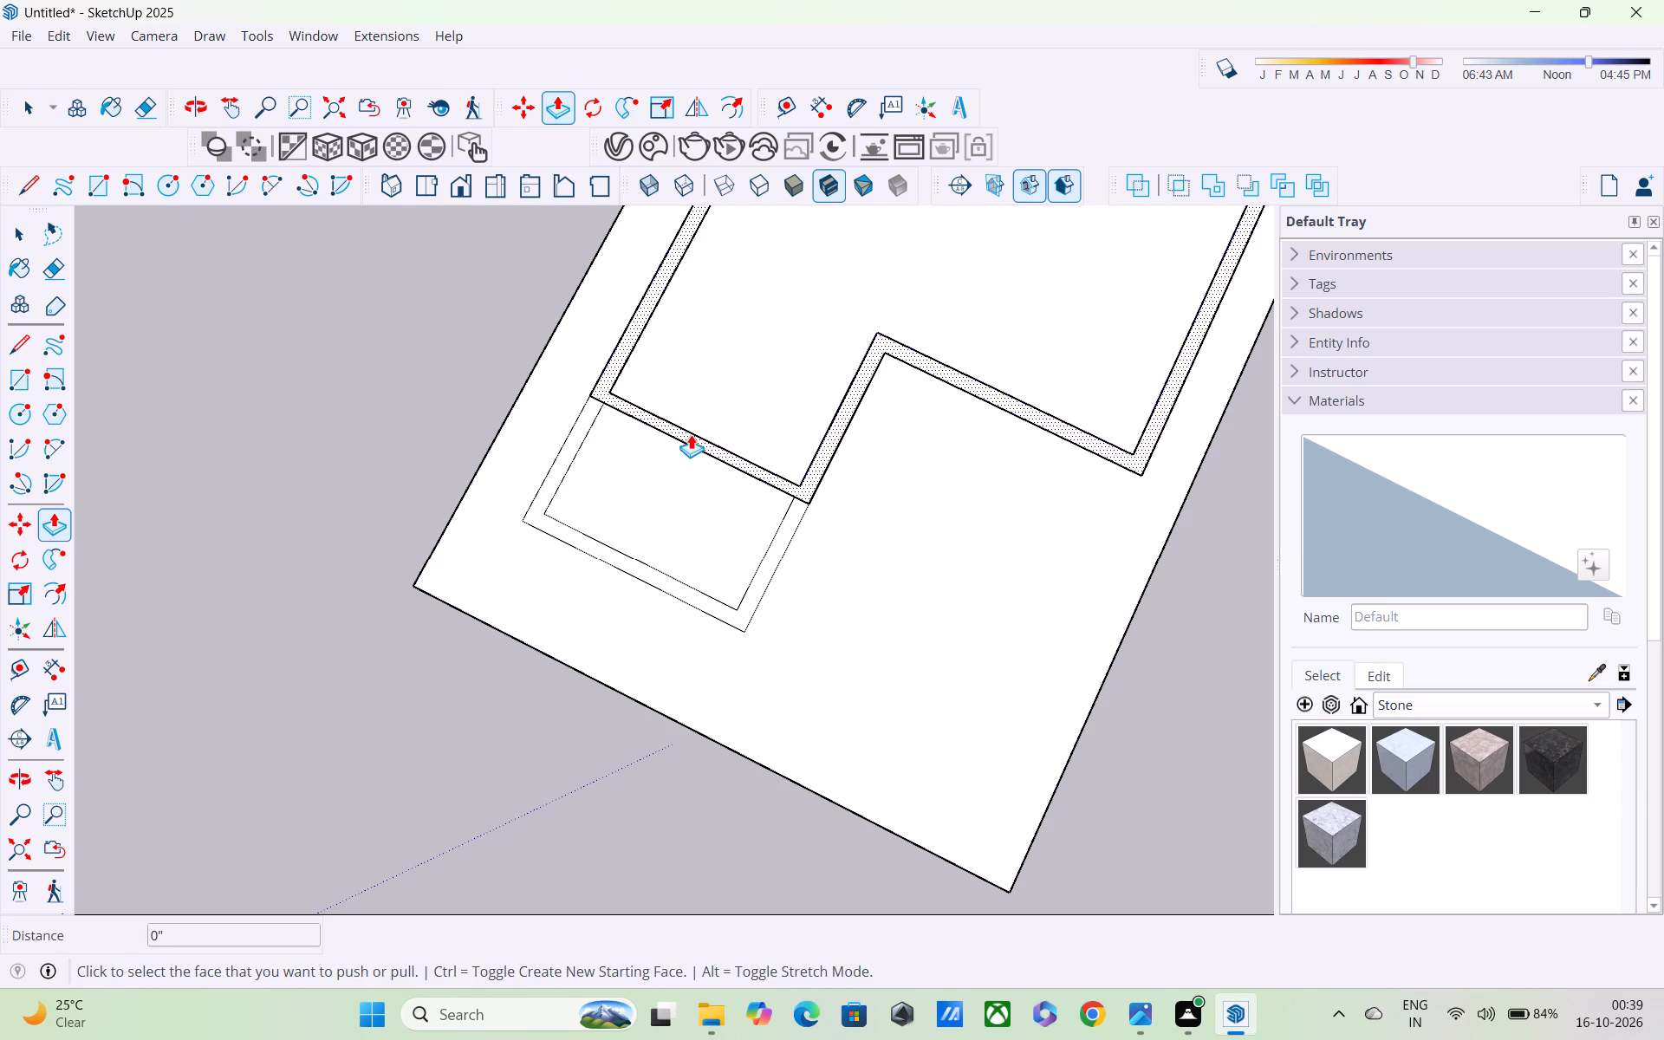
pyautogui.click(691, 434)
pyautogui.moveTo(703, 407); pyautogui.dragTo(891, 277, button='middle')
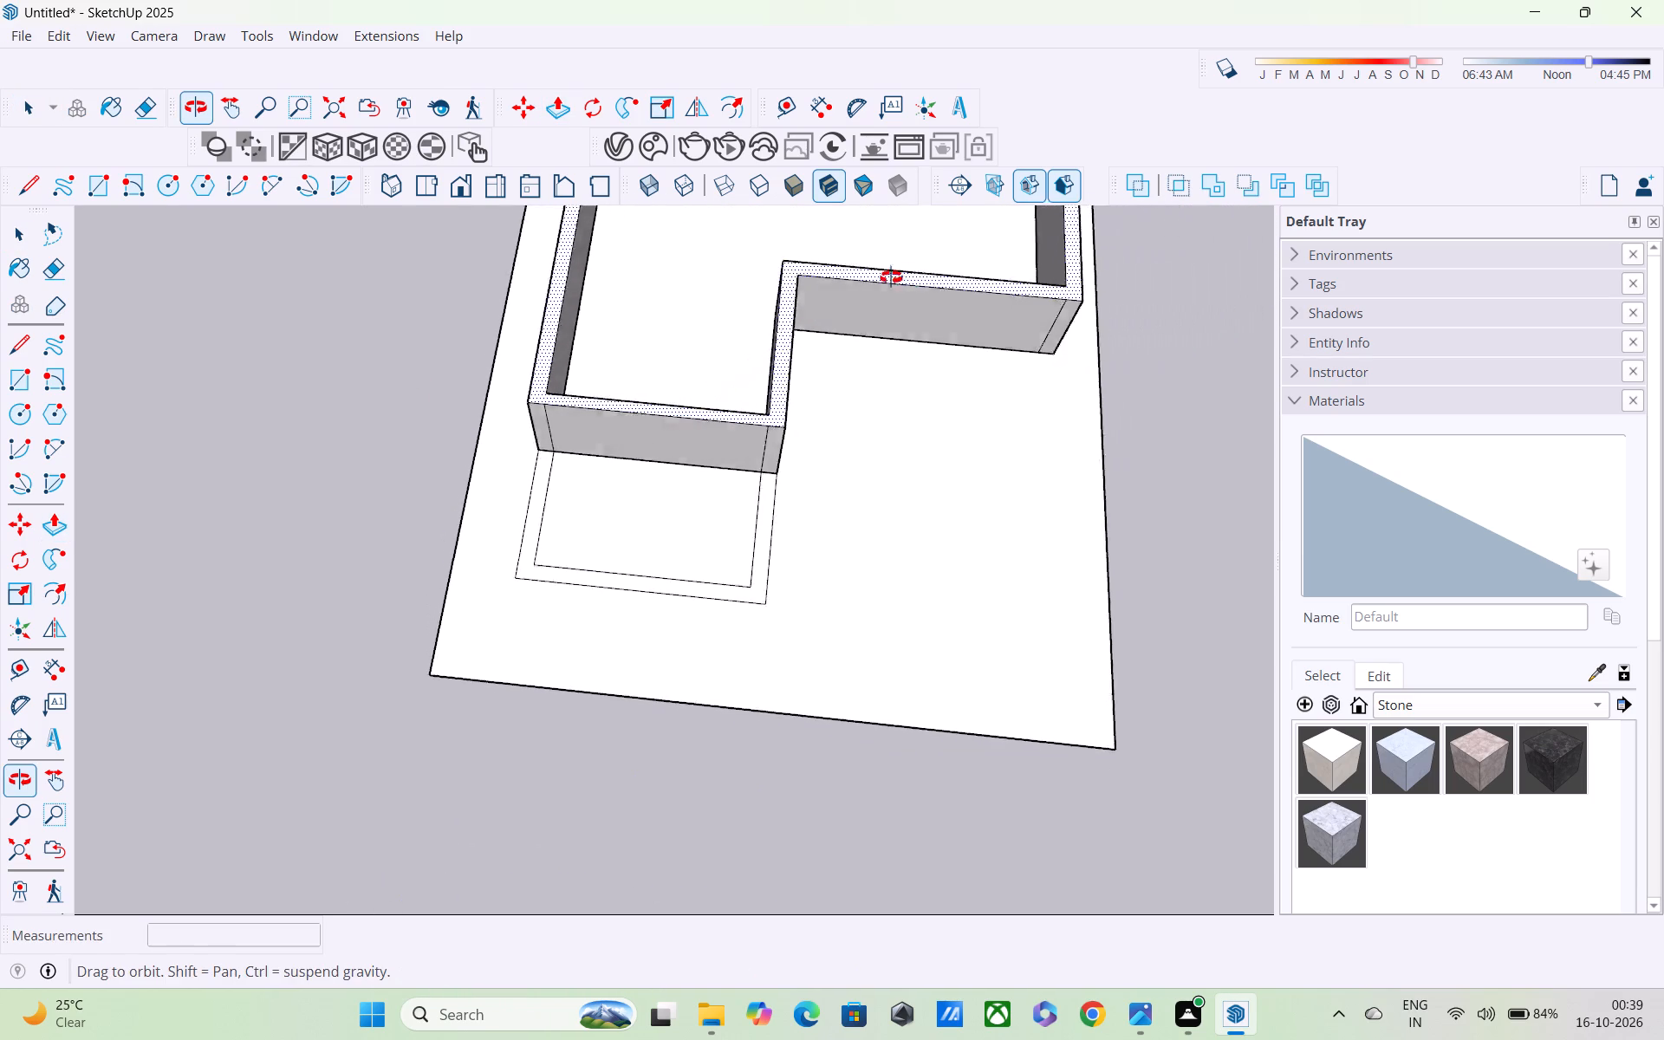
pyautogui.moveTo(891, 277); pyautogui.dragTo(893, 275, button='middle')
pyautogui.write("10'")
pyautogui.press('Return')
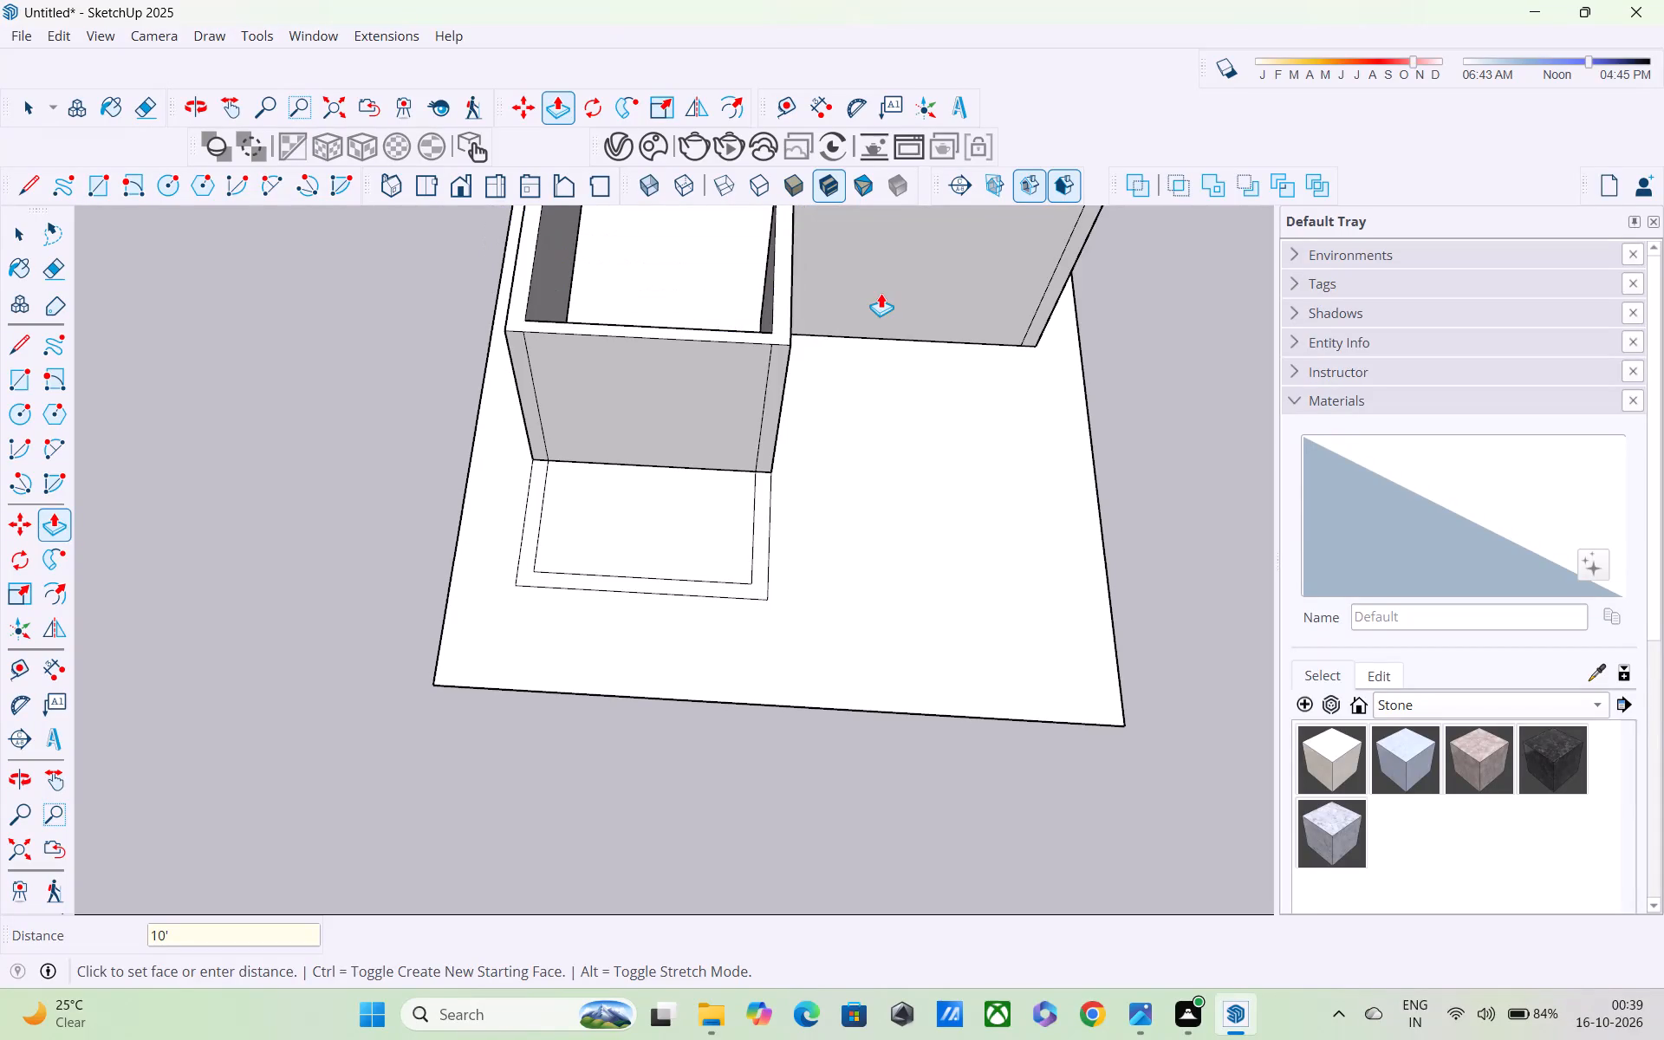
# Copy the L-shaped inner floor face with its edges about 55' away, clear of the walls.
pyautogui.keyDown('shift'); pyautogui.moveTo(881, 292); pyautogui.dragTo(881, 796, button='middle'); pyautogui.keyUp('shift')
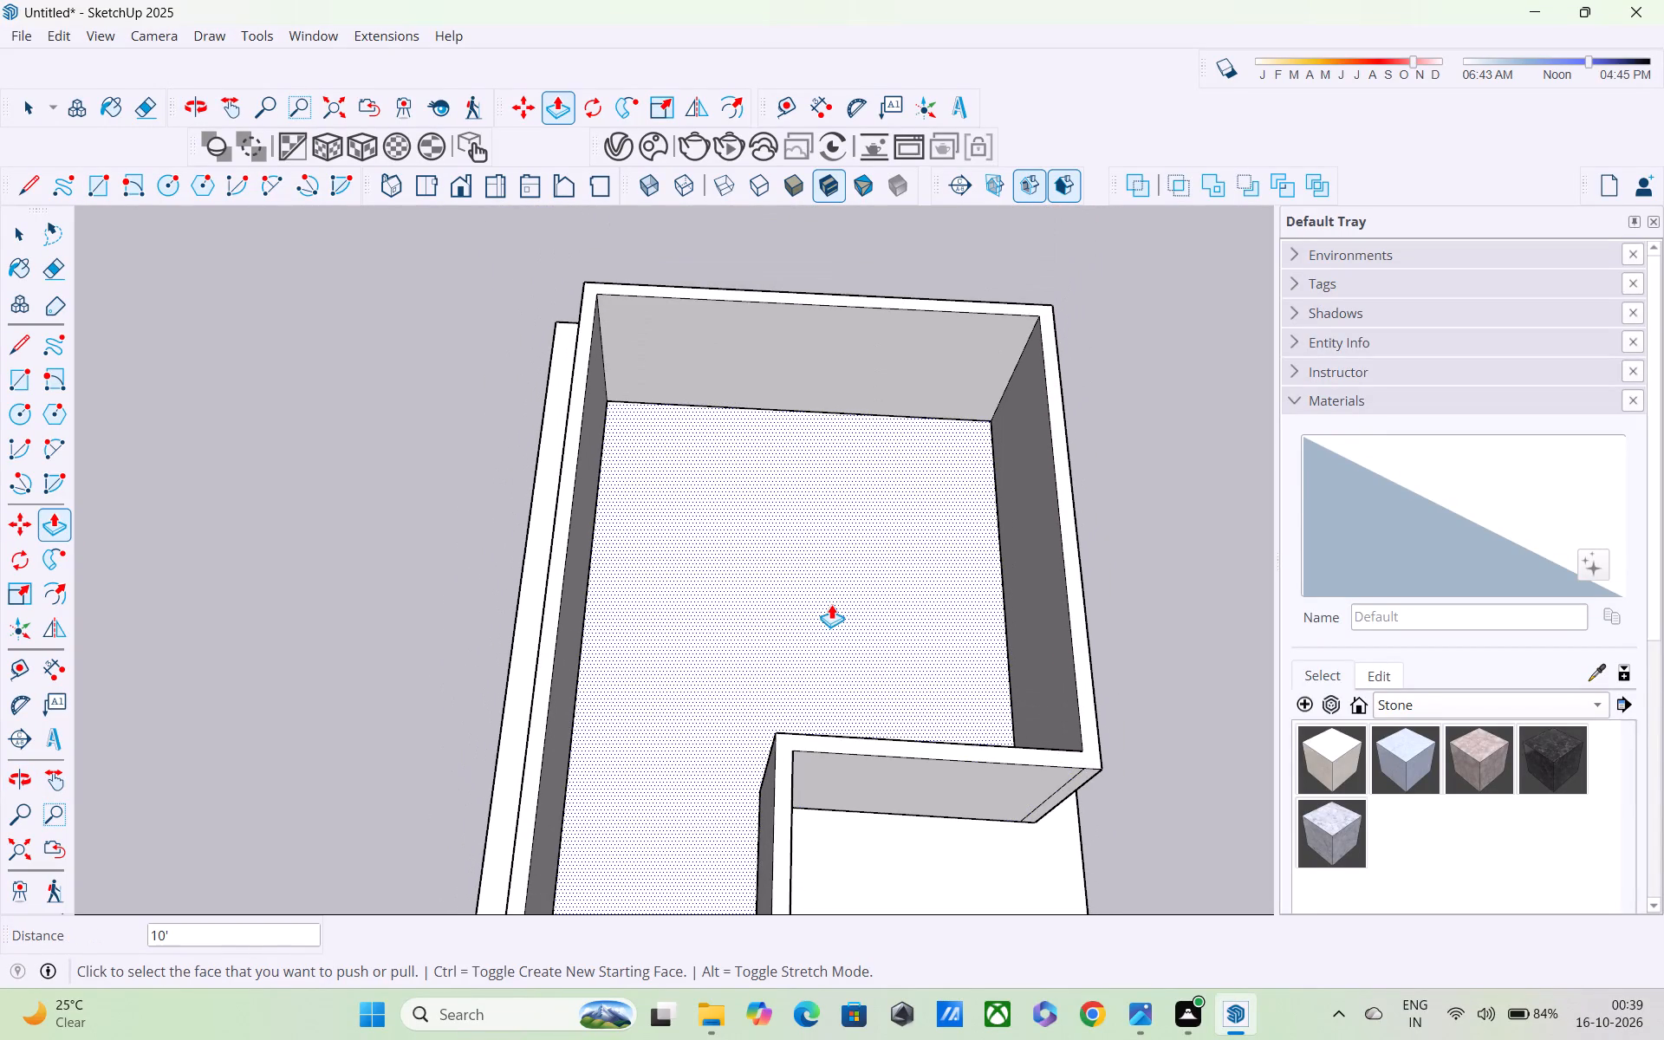
pyautogui.press('space')
pyautogui.click(830, 601)
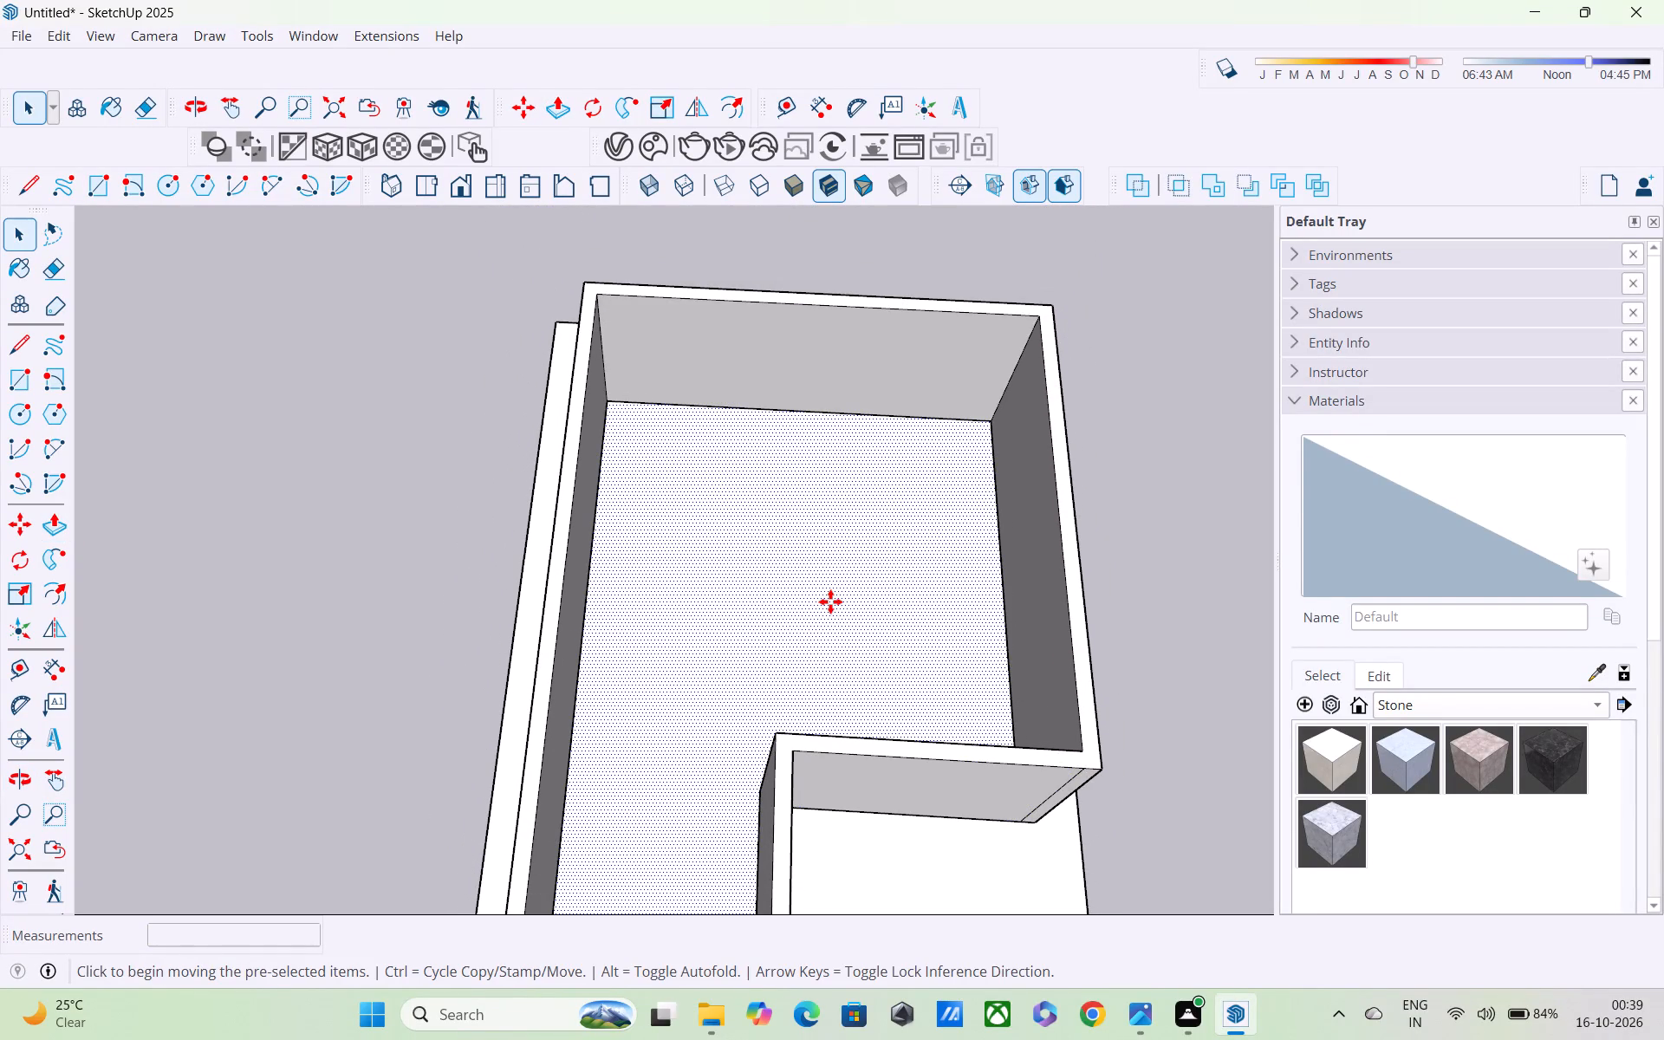
pyautogui.press('m')
pyautogui.click(830, 601)
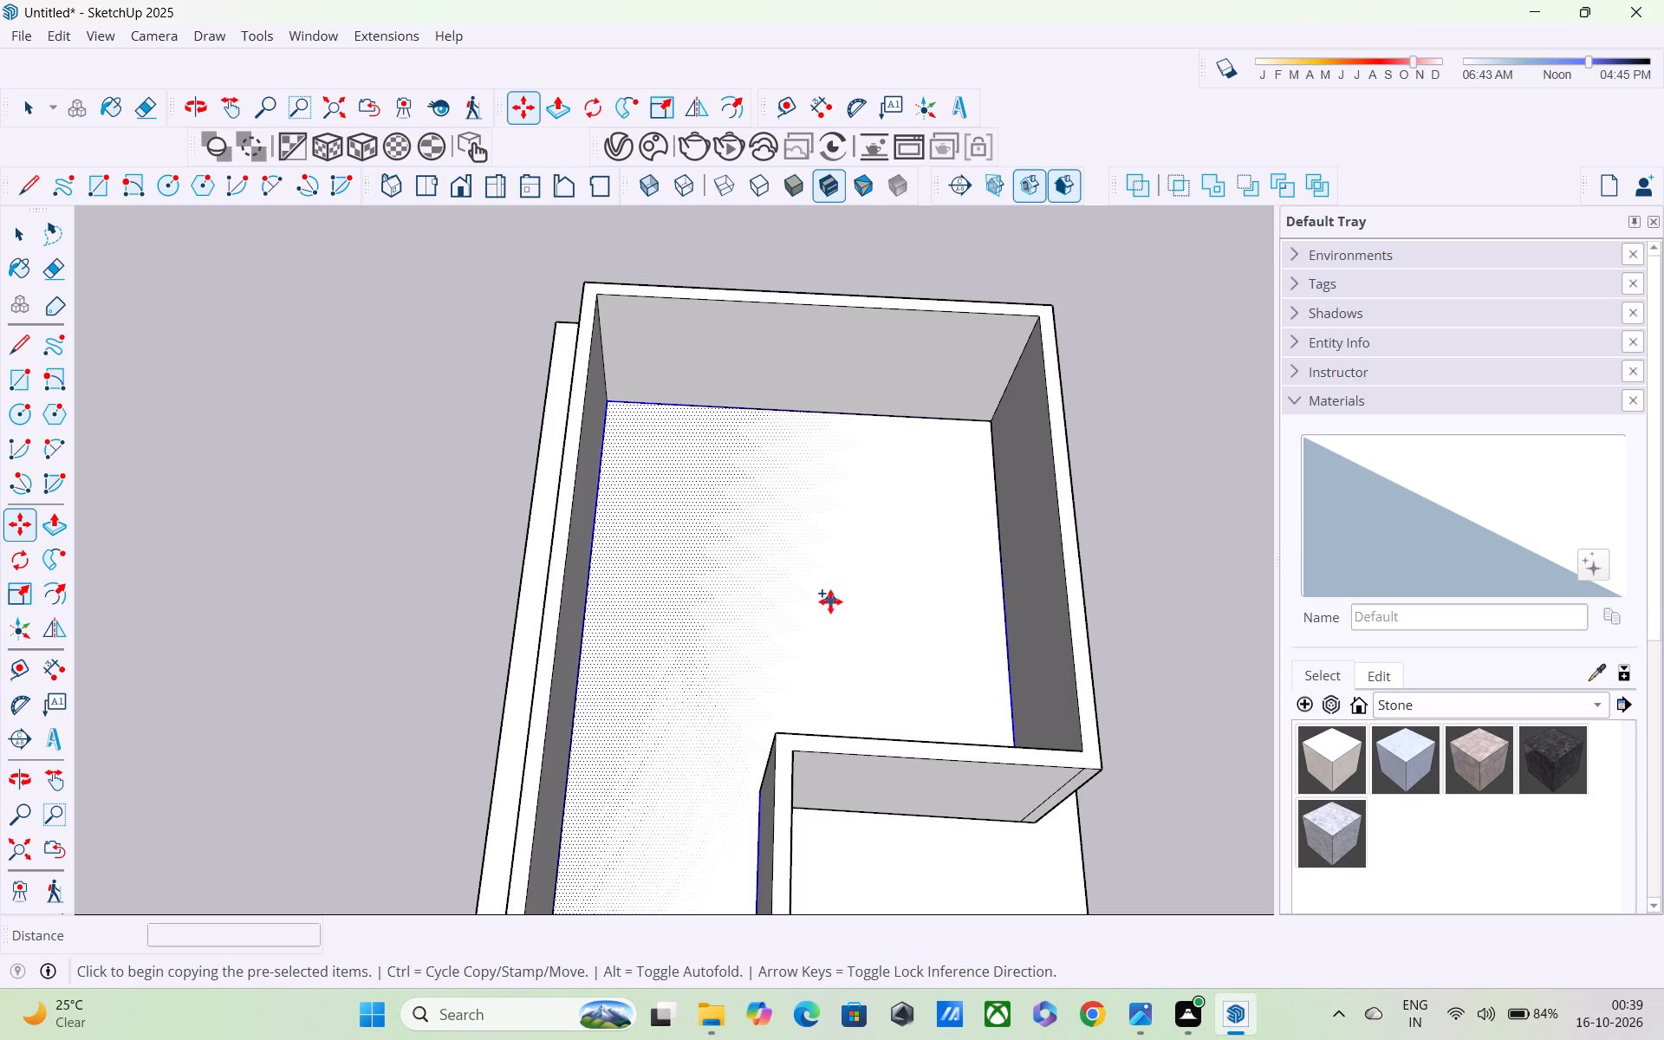
pyautogui.scroll(-5, 1147, 473)
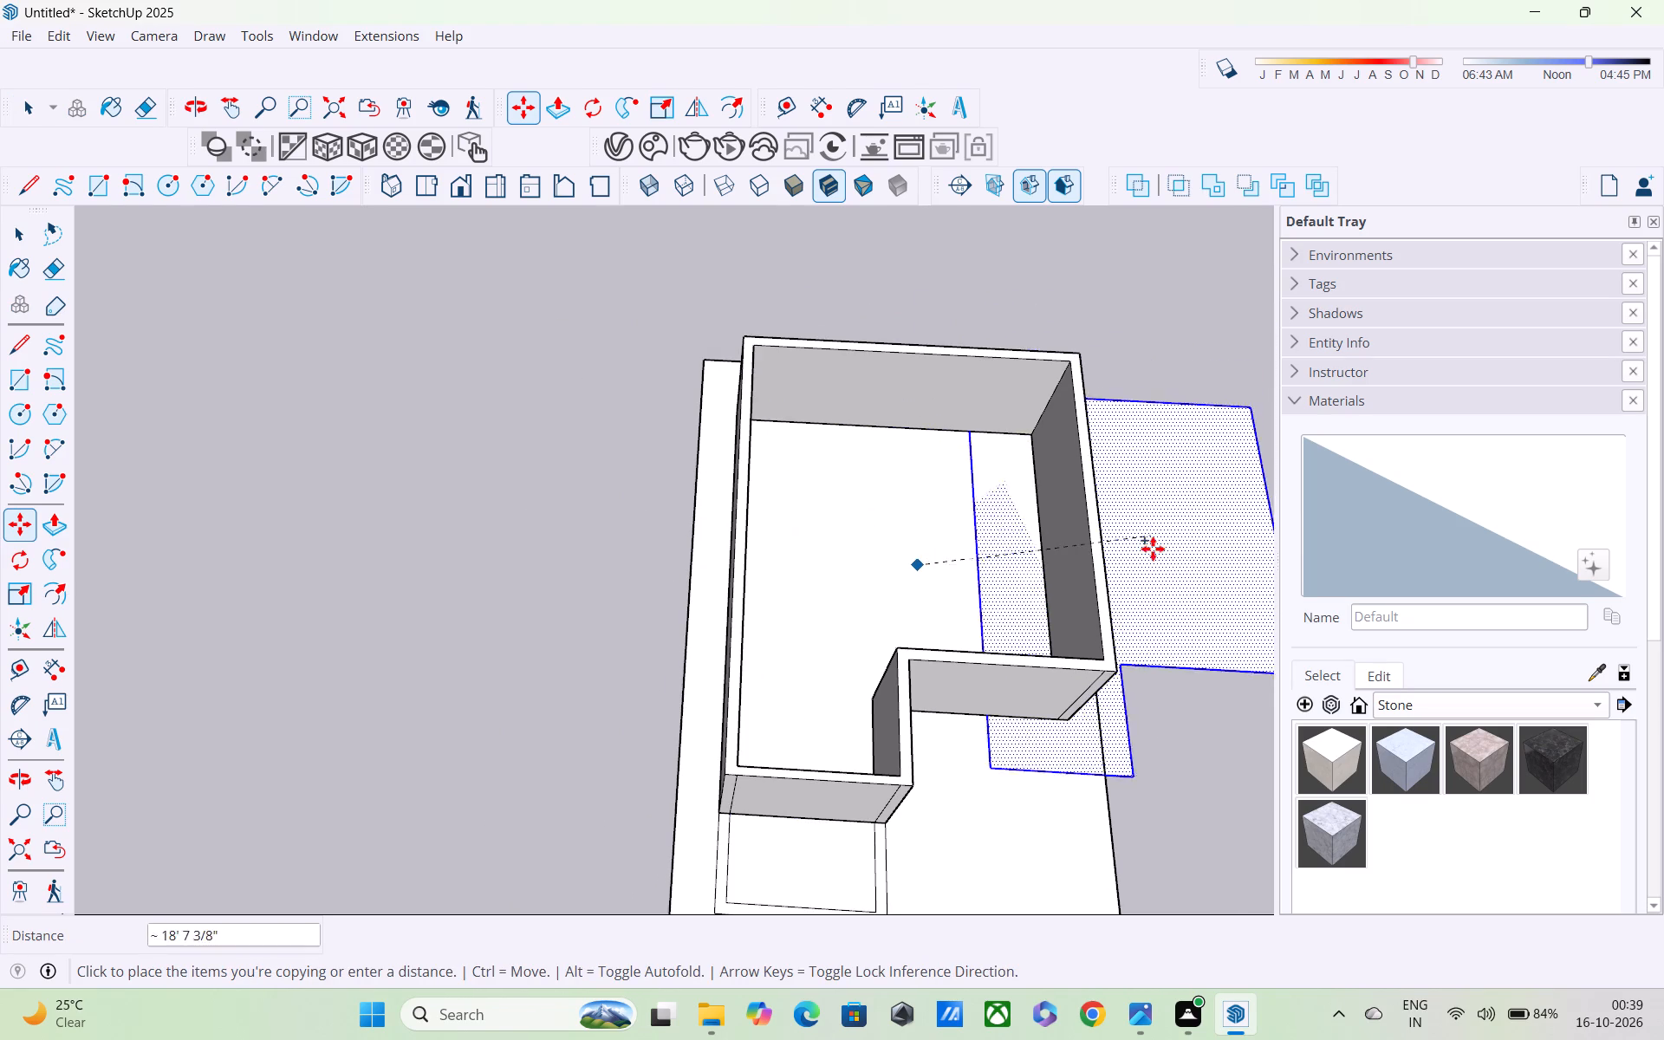
pyautogui.moveTo(1203, 516); pyautogui.dragTo(965, 365, button='middle')
pyautogui.scroll(-4, 968, 393)
pyautogui.moveTo(959, 452); pyautogui.dragTo(959, 438, button='middle')
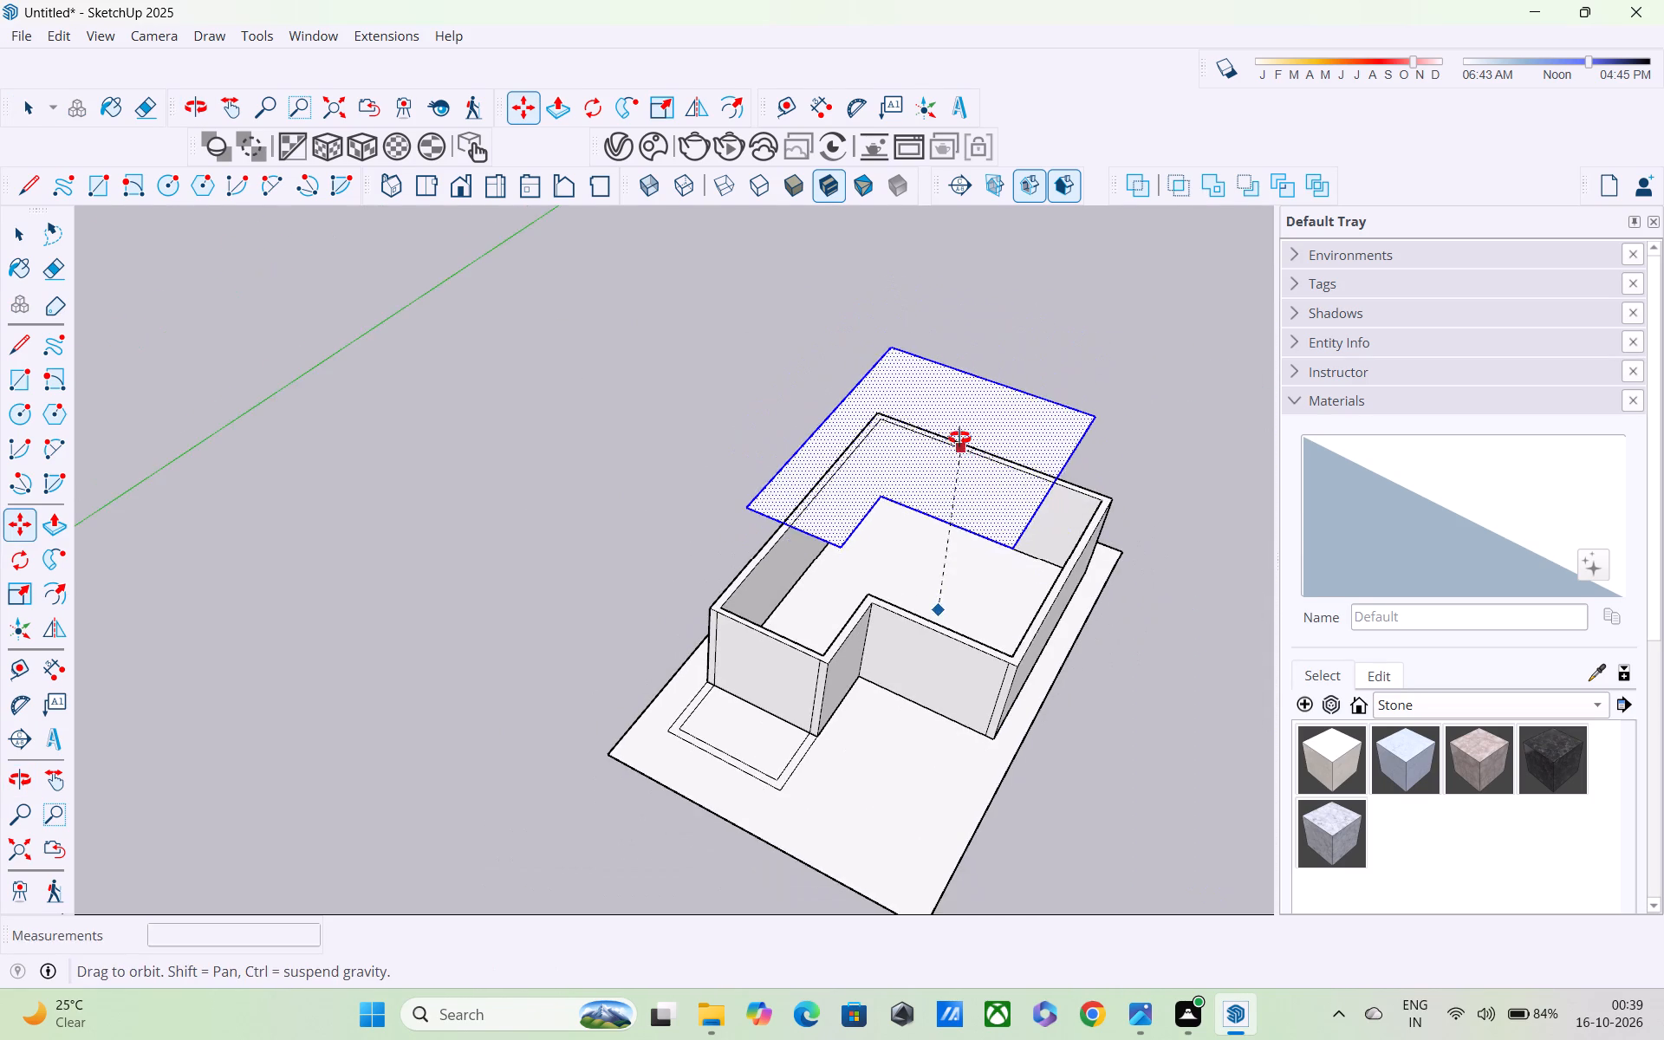
pyautogui.moveTo(959, 438); pyautogui.dragTo(1027, 329, button='middle')
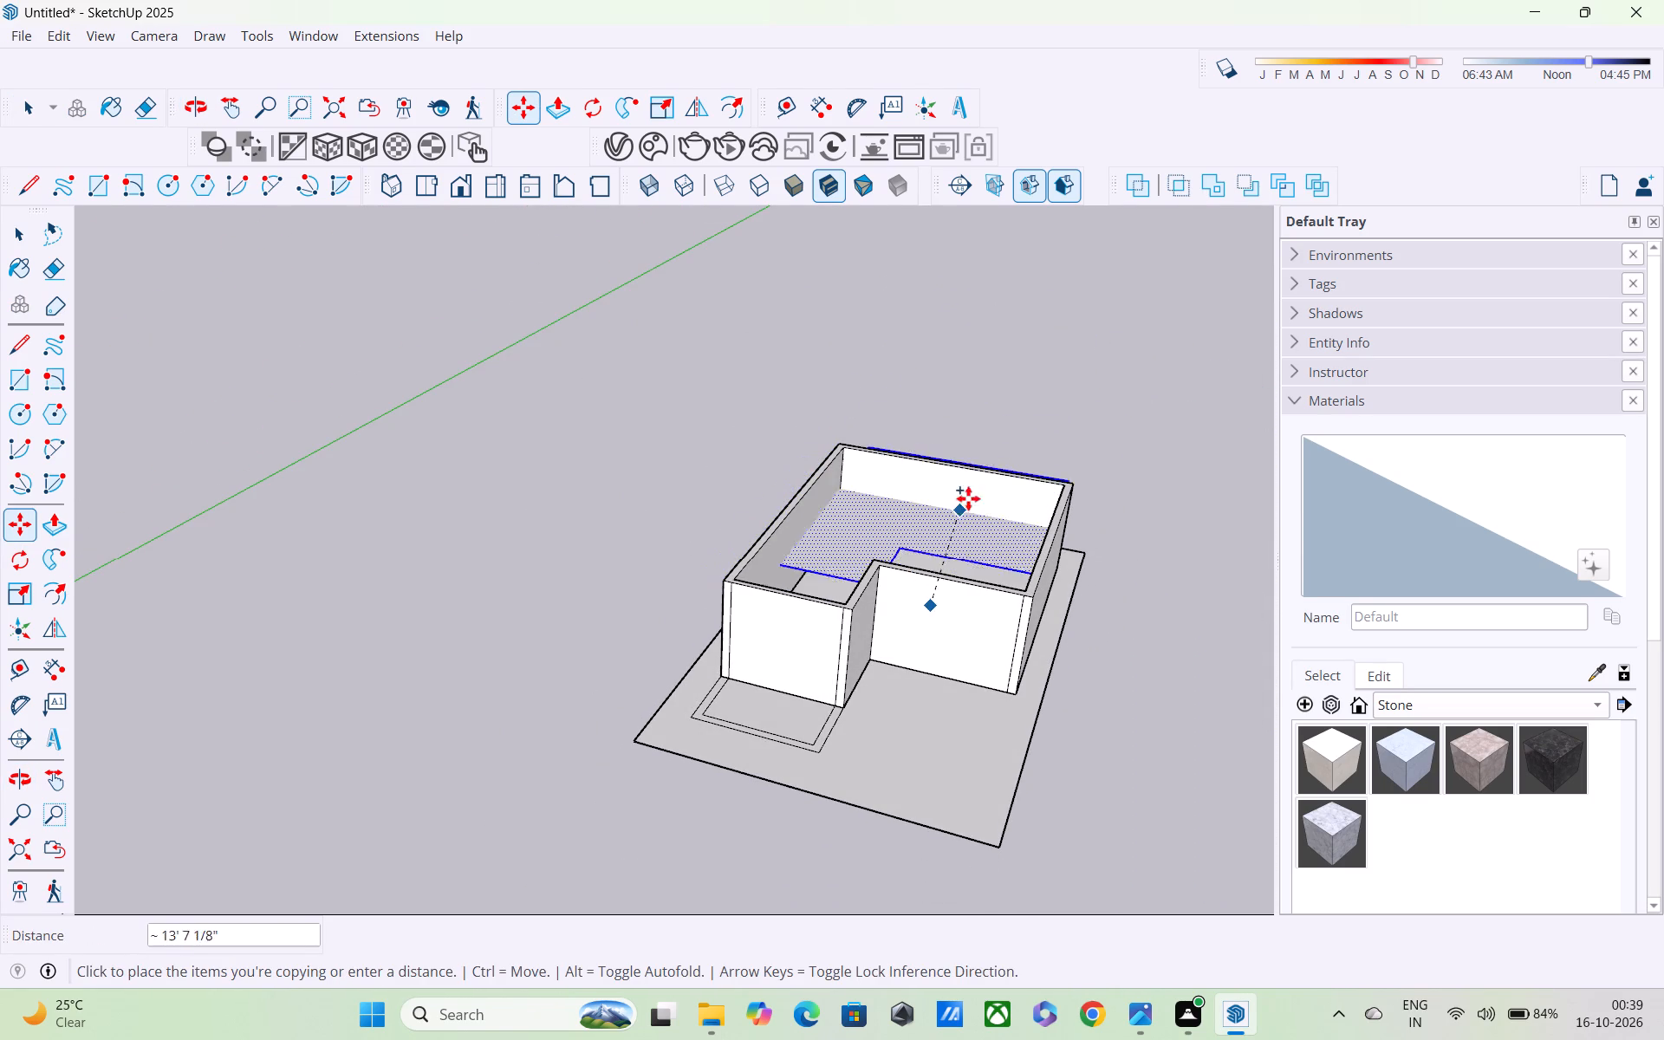
pyautogui.click(652, 429)
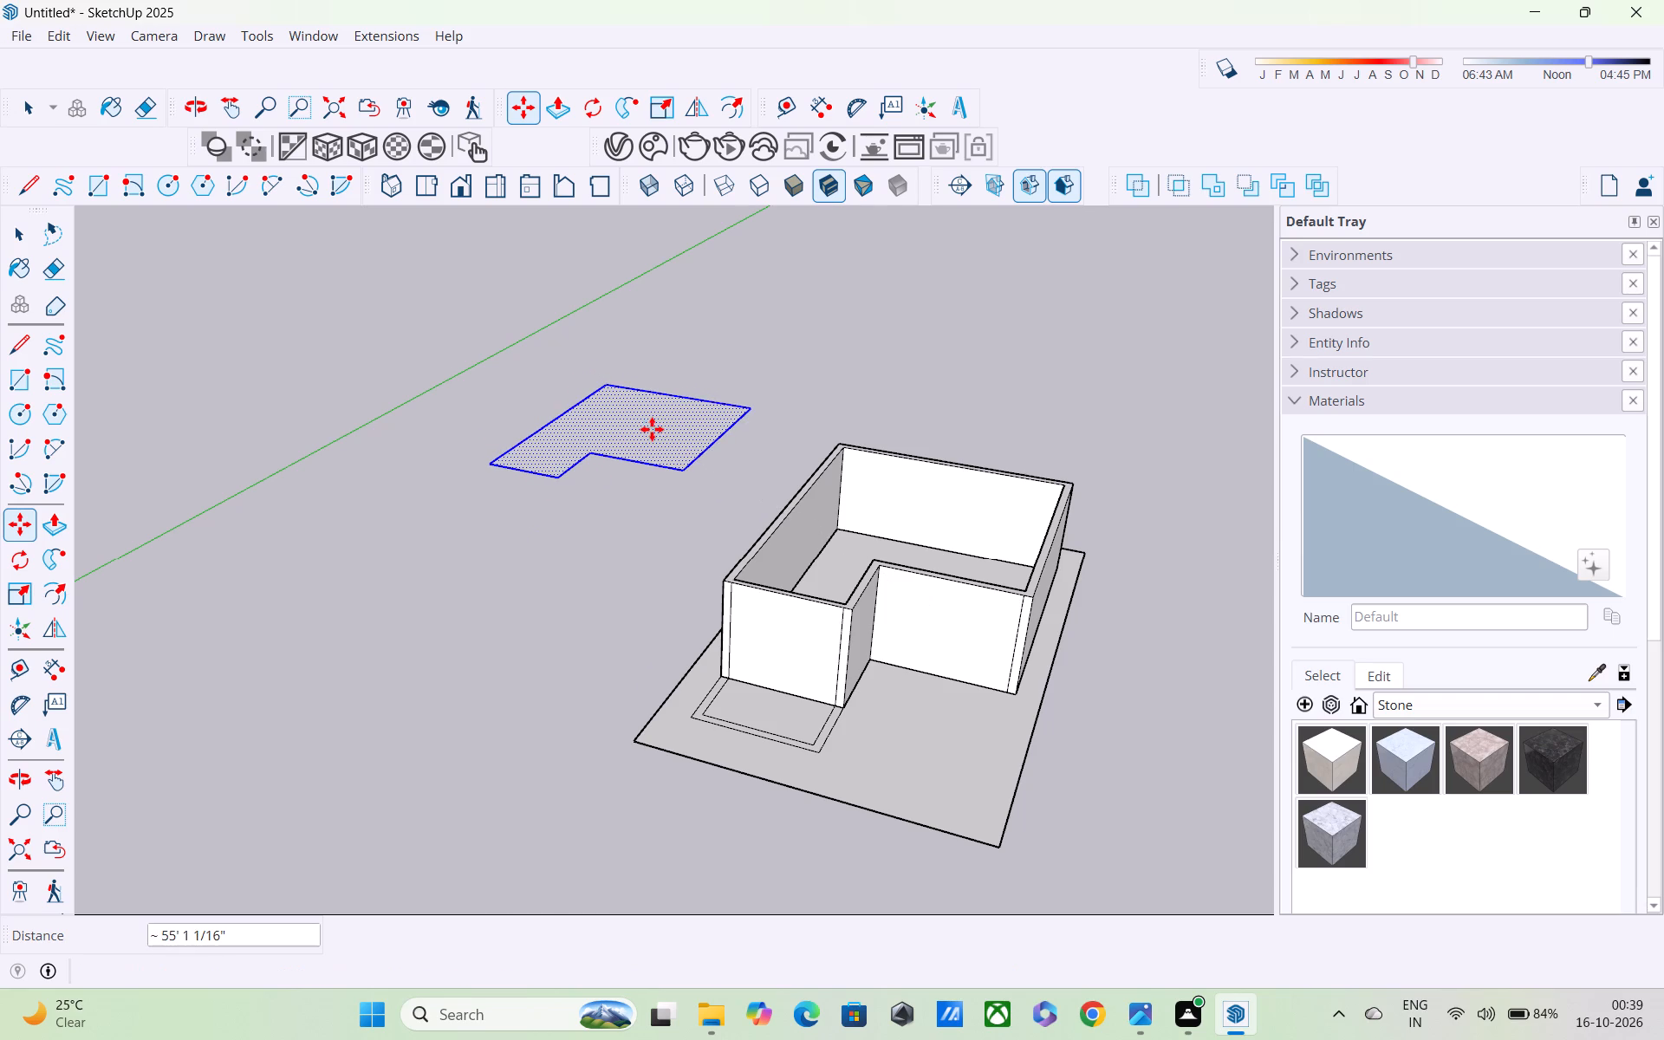
# Draw two lines across the copied L-shaped face's open notch, the shorter about 8'5", to close it into a full rectangle.
pyautogui.moveTo(596, 543); pyautogui.dragTo(271, 582, button='middle')
pyautogui.press('space')
pyautogui.press('l')
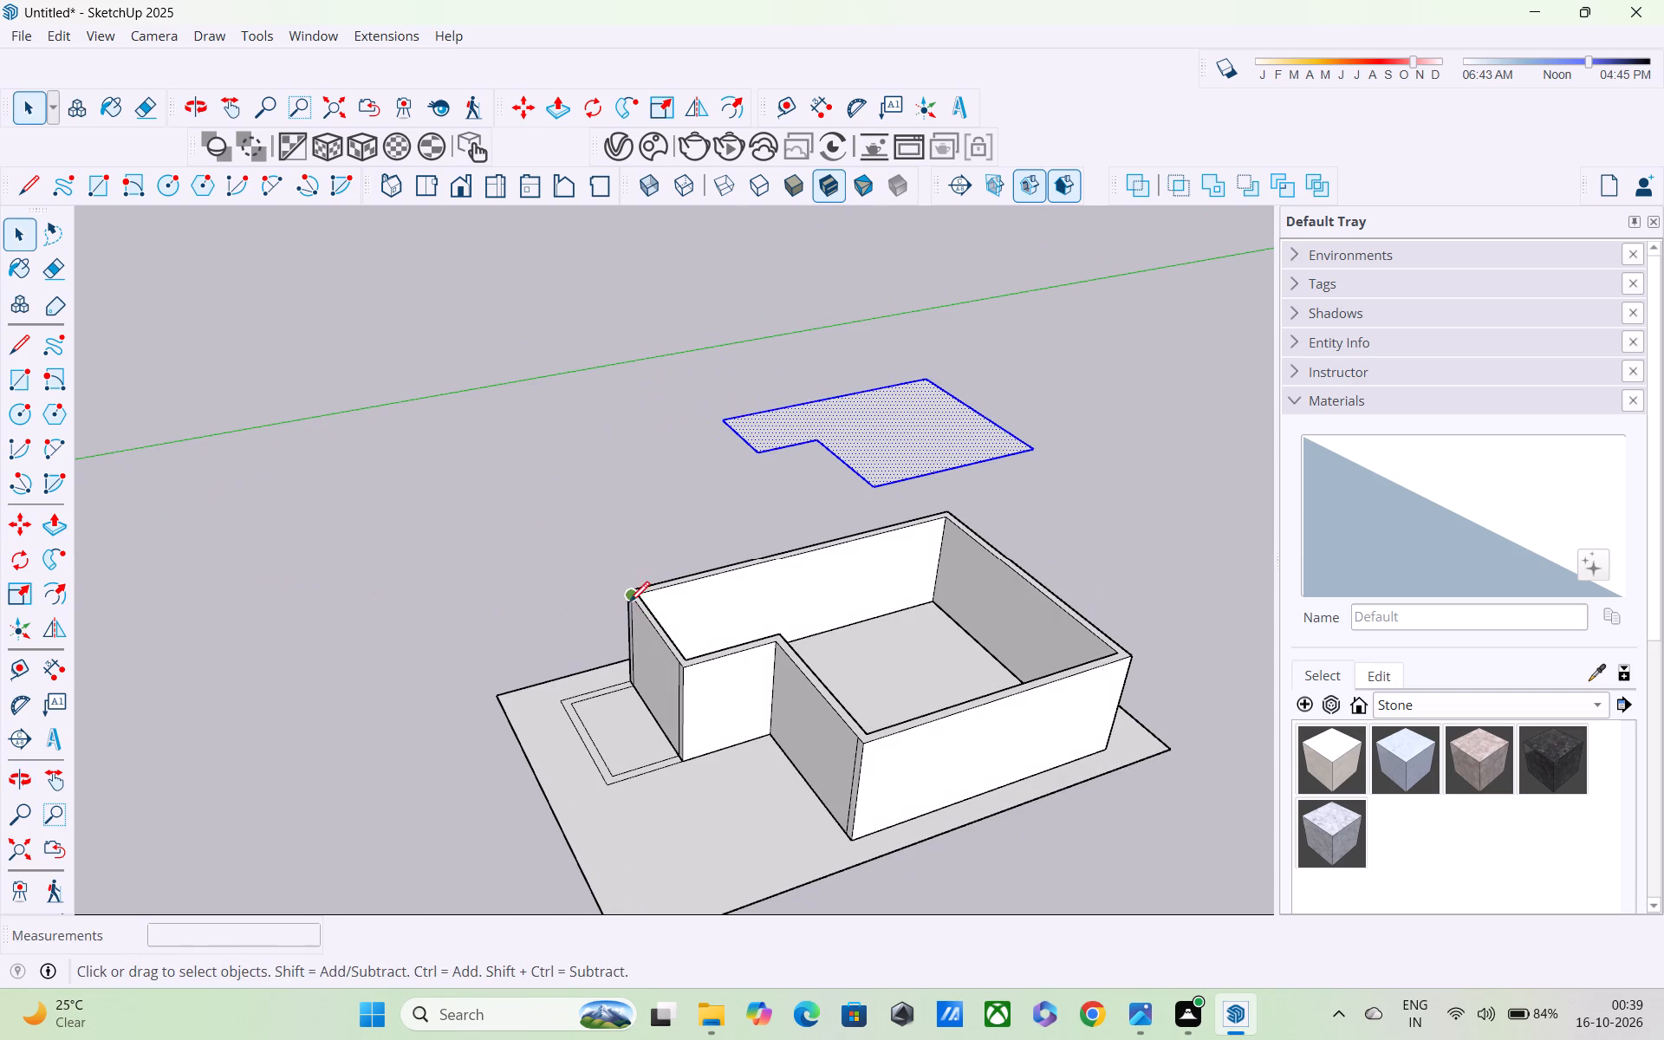
pyautogui.scroll(4, 718, 564)
pyautogui.click(768, 419)
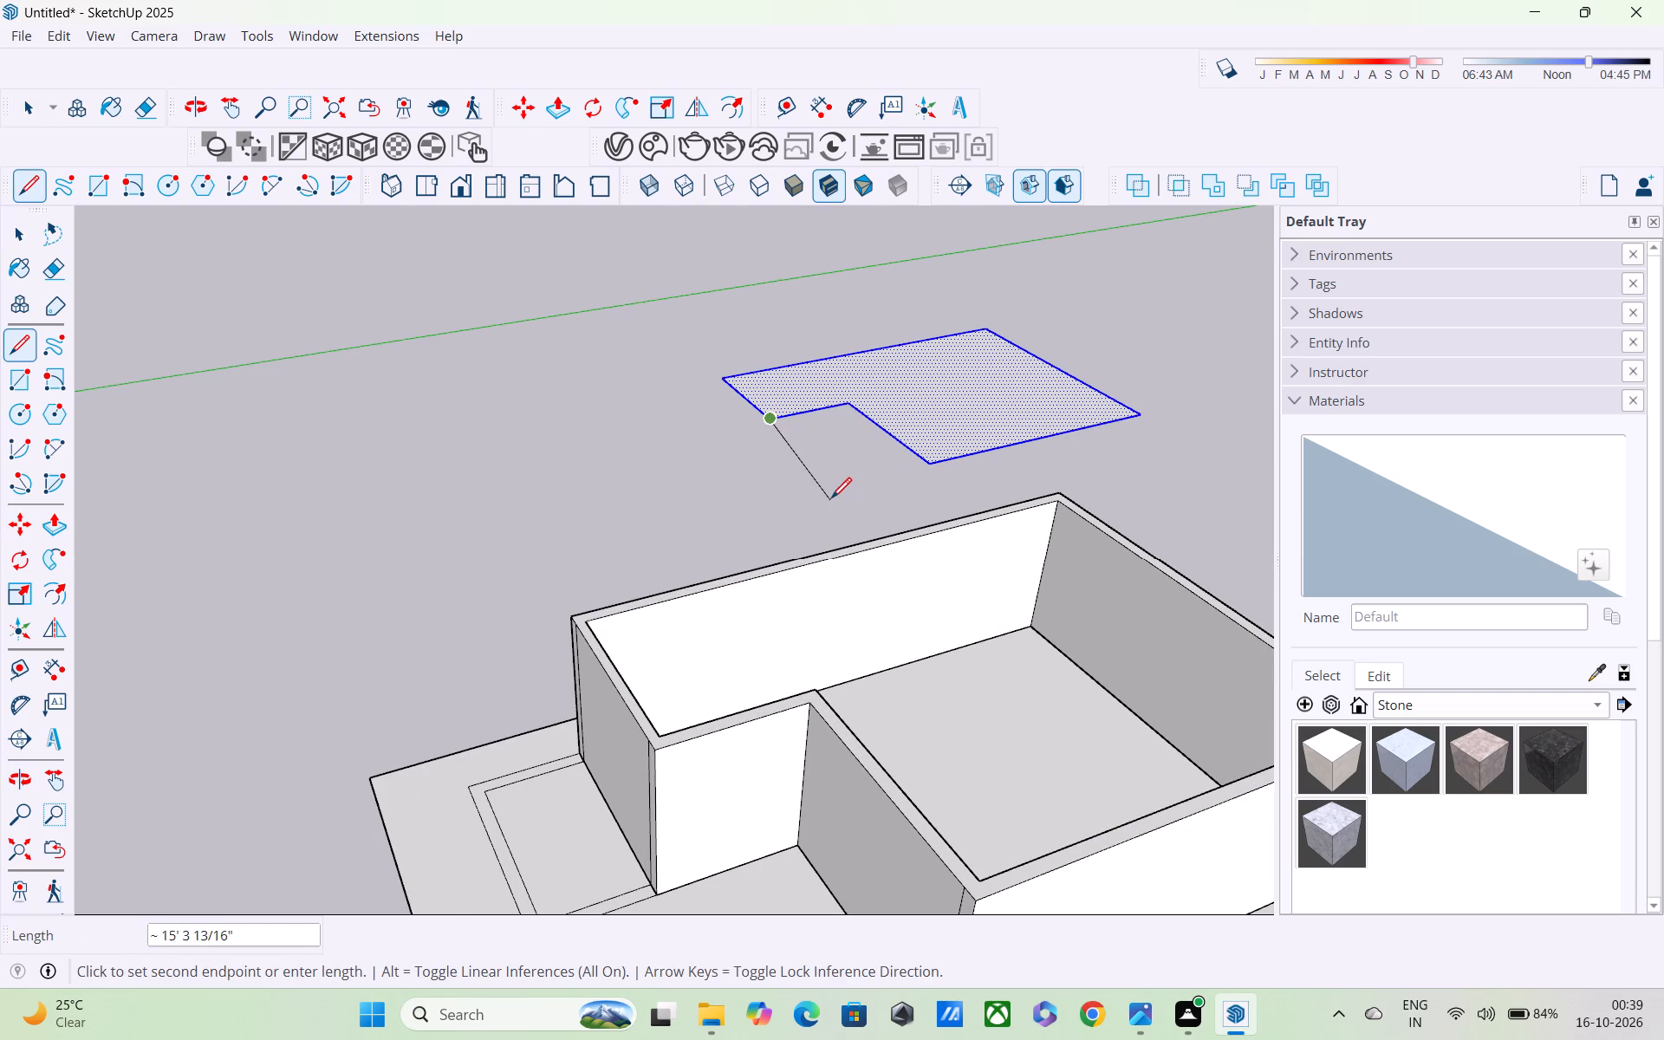
pyautogui.click(842, 490)
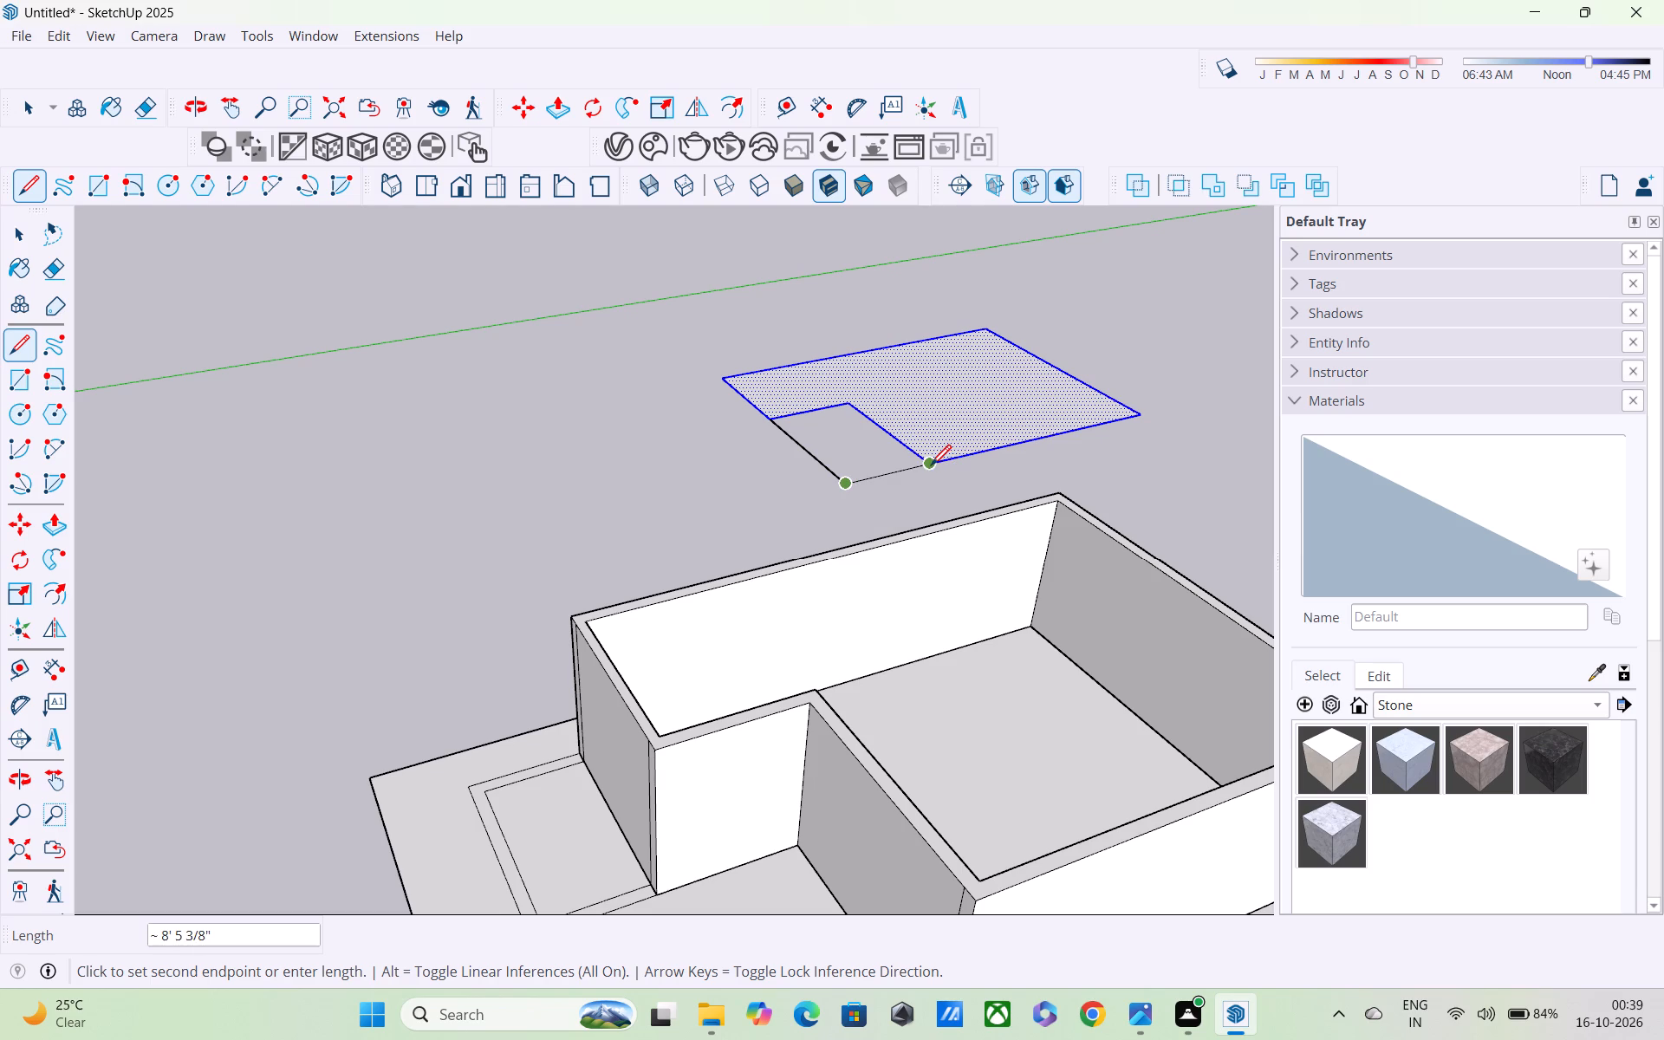
pyautogui.click(929, 467)
pyautogui.moveTo(927, 483); pyautogui.dragTo(973, 579, button='middle')
pyautogui.press('space')
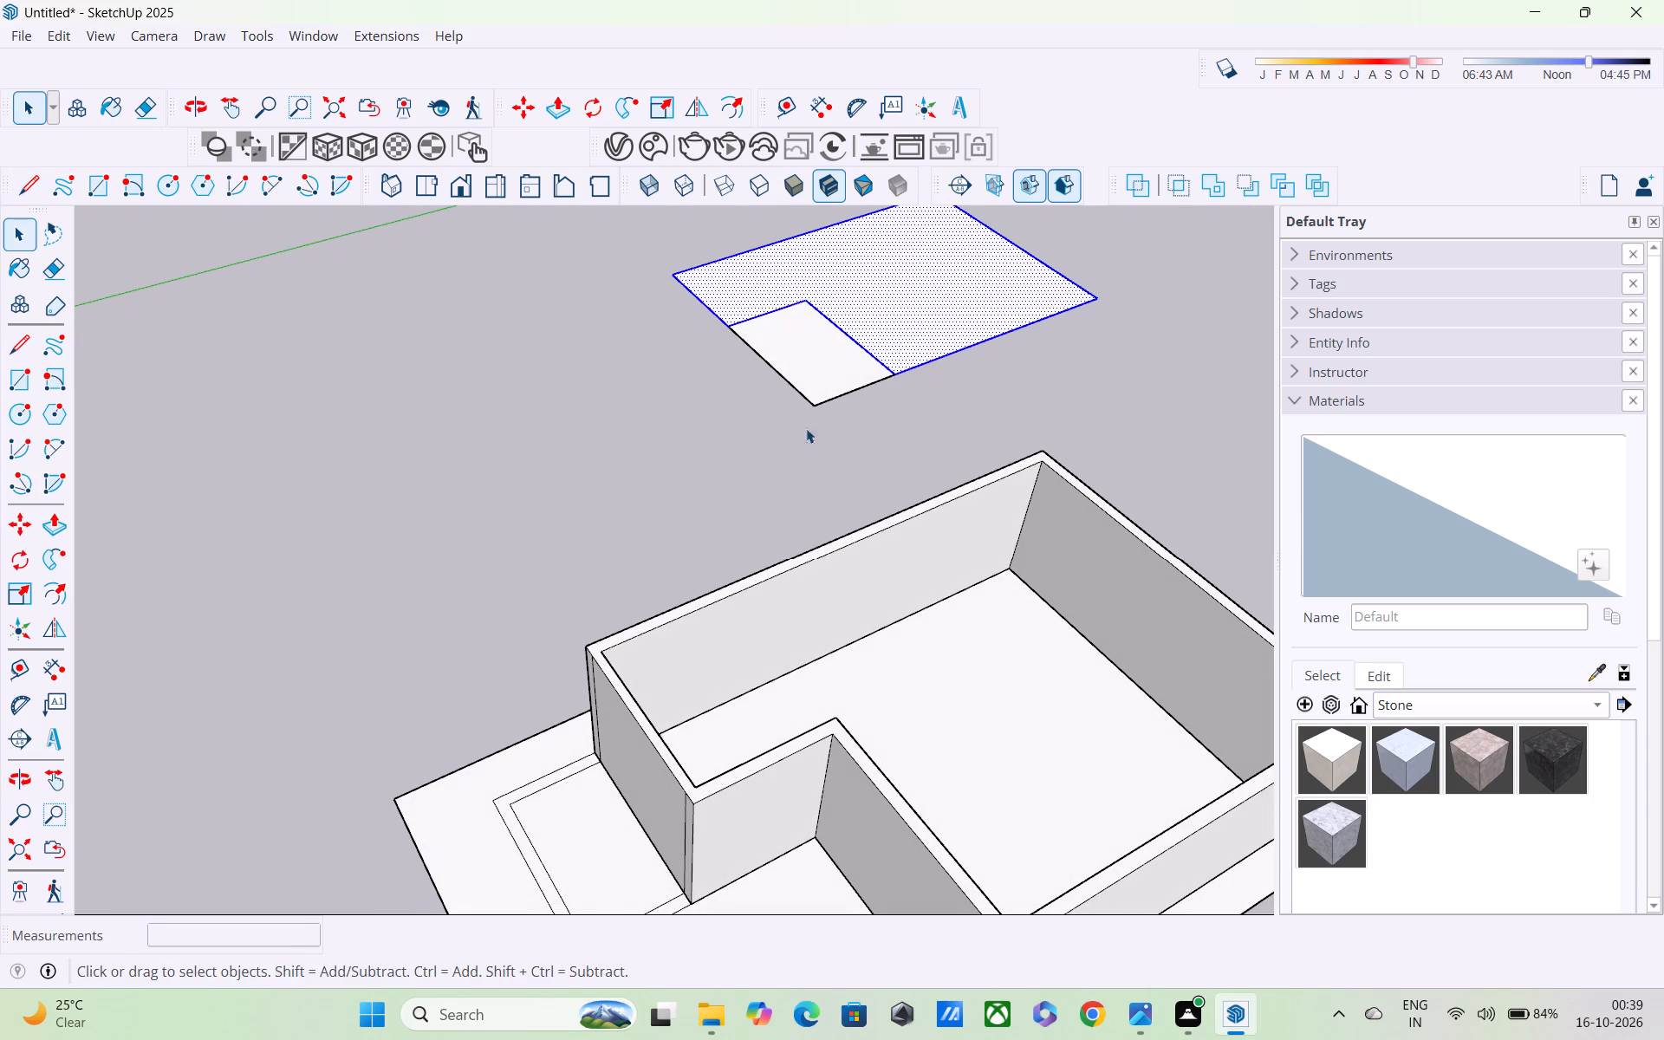
# Erase the two inner notch lines on the copied floor face so it becomes one plain rectangle.
pyautogui.click(673, 427)
pyautogui.moveTo(777, 445); pyautogui.dragTo(808, 584, button='middle')
pyautogui.press('e')
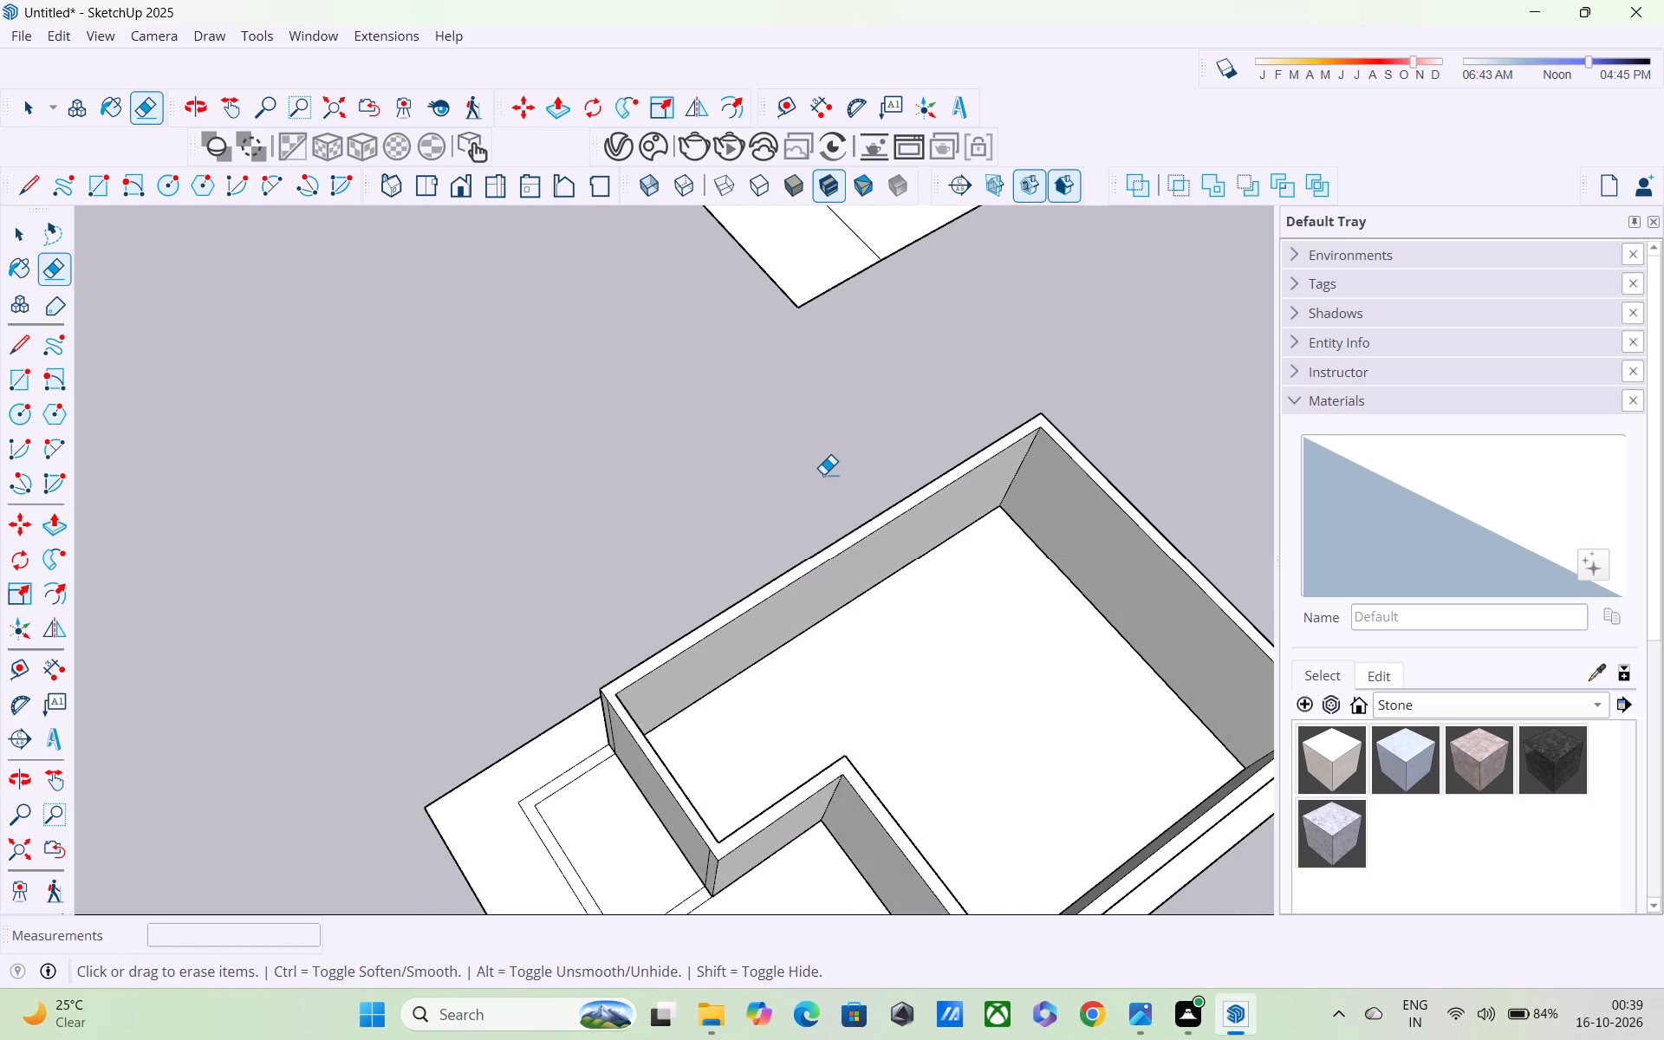
pyautogui.keyDown('shift'); pyautogui.moveTo(823, 476); pyautogui.dragTo(838, 751, button='middle'); pyautogui.keyUp('shift')
pyautogui.scroll(4, 822, 456)
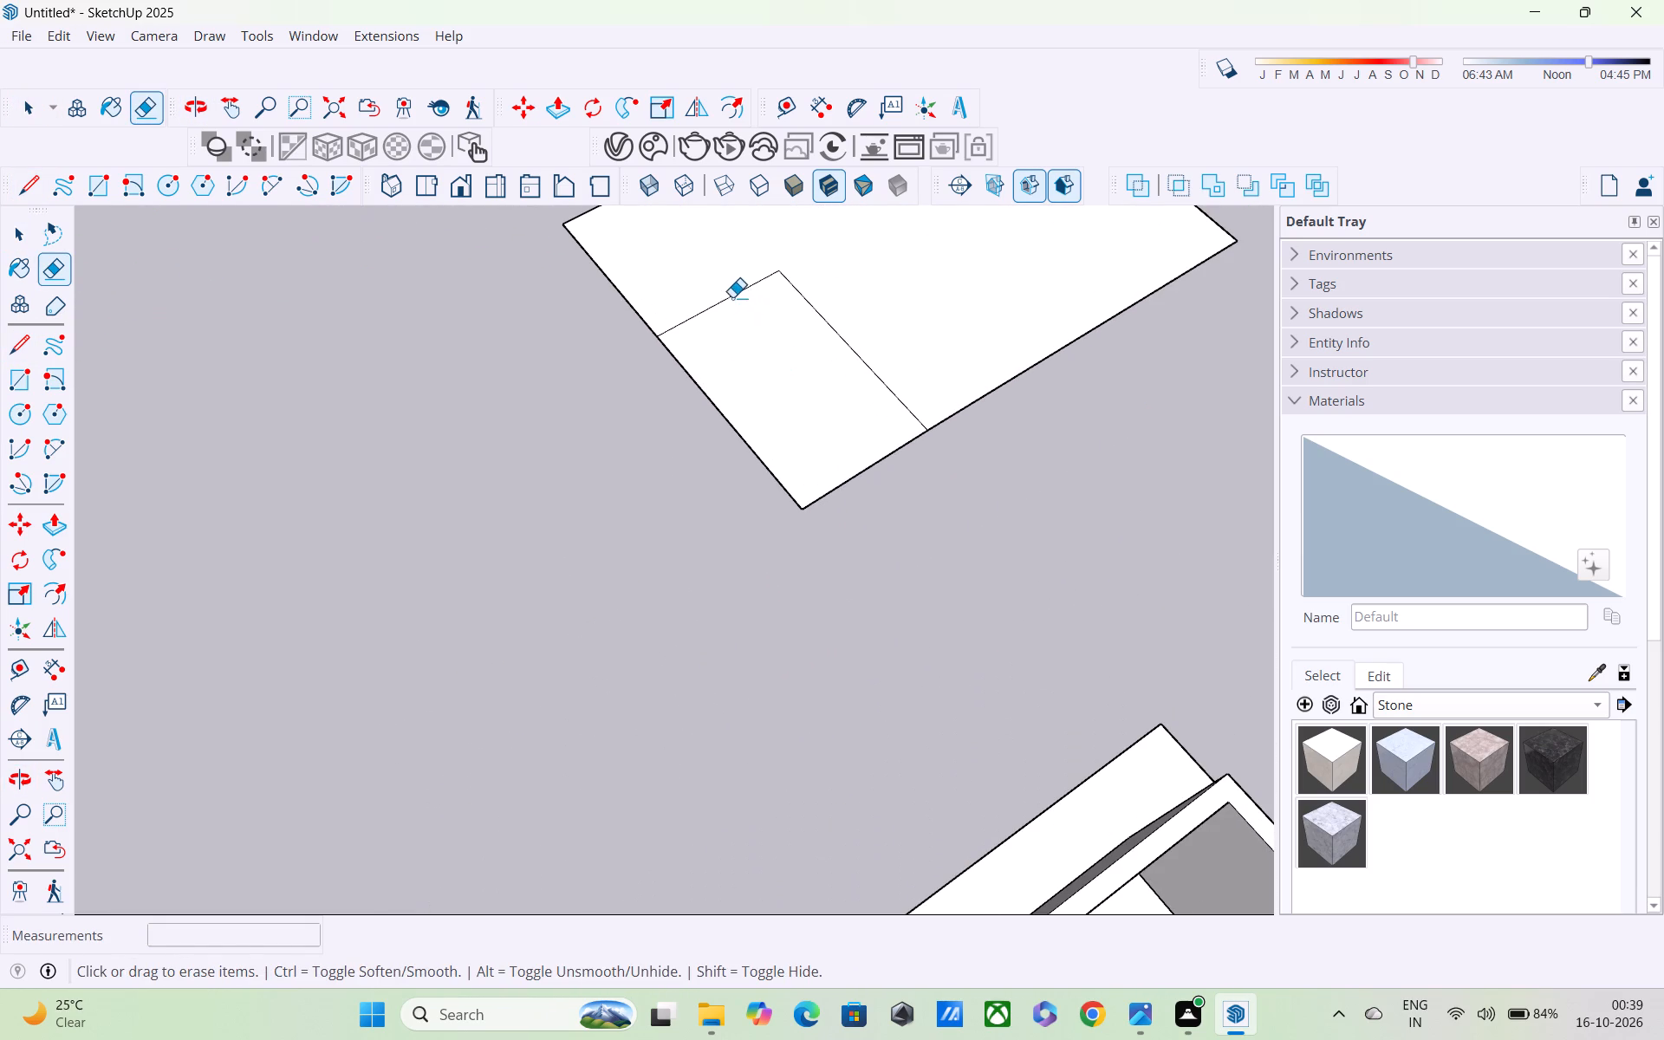
pyautogui.click(732, 296)
pyautogui.click(828, 323)
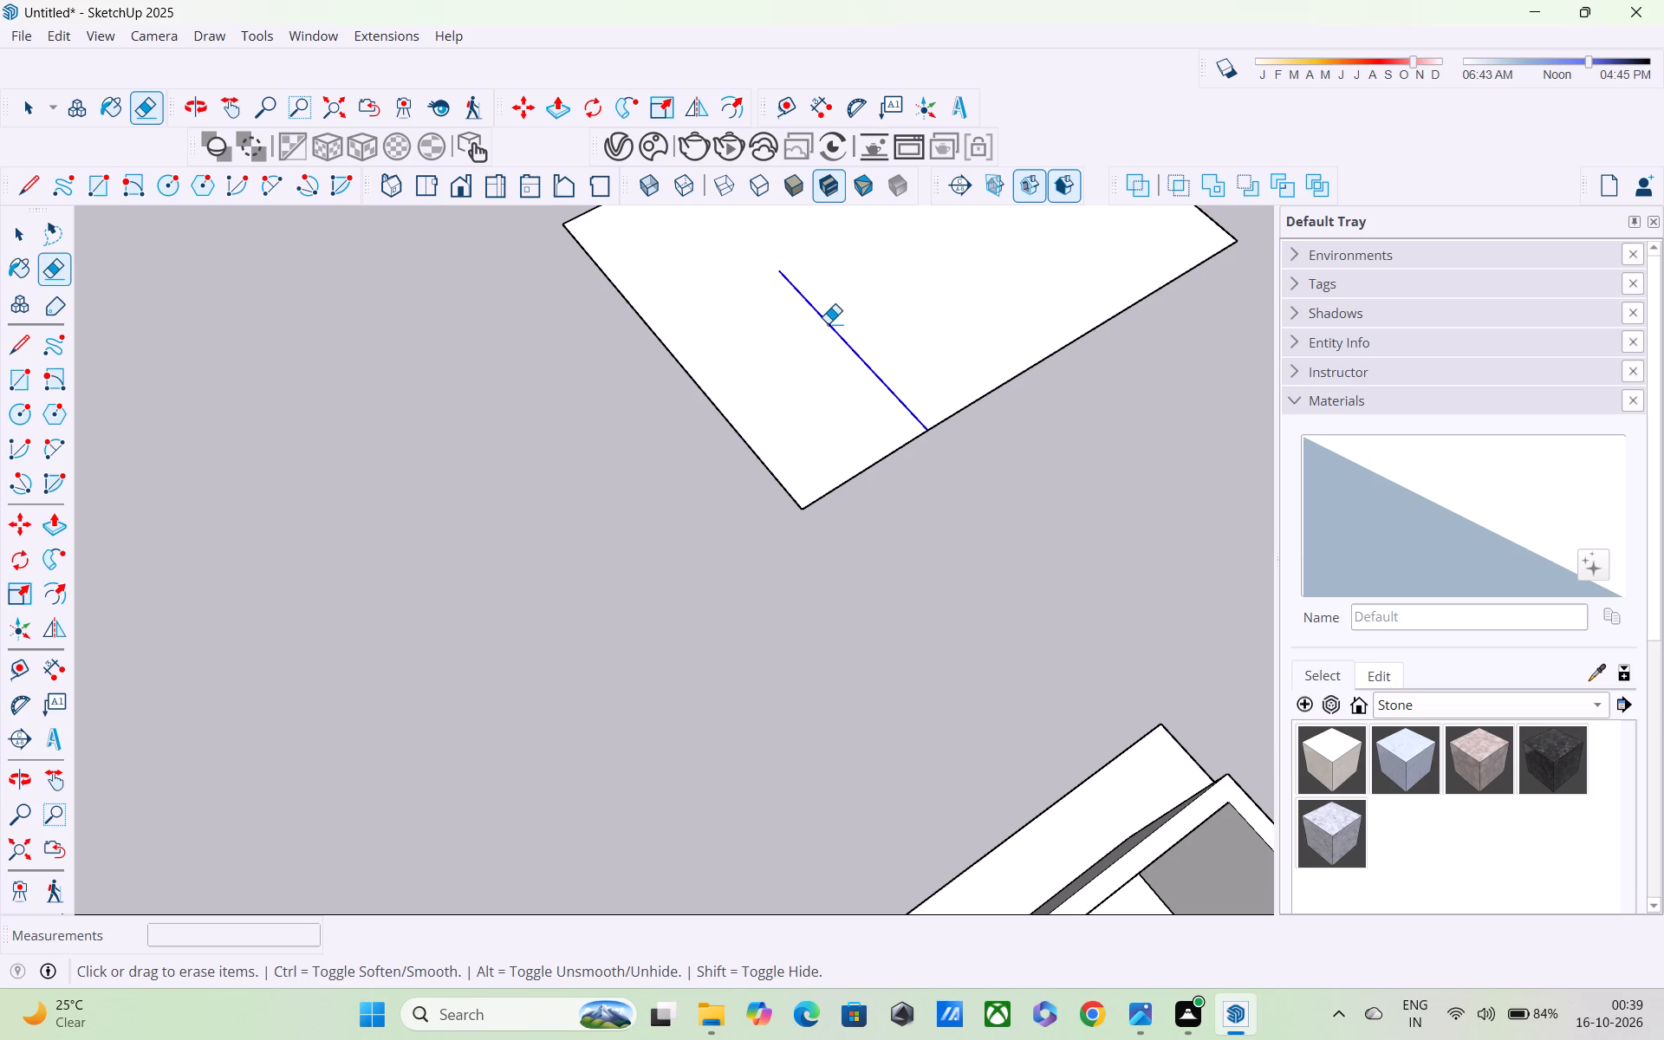
pyautogui.moveTo(828, 353); pyautogui.dragTo(774, 517, button='middle')
pyautogui.scroll(-4, 761, 499)
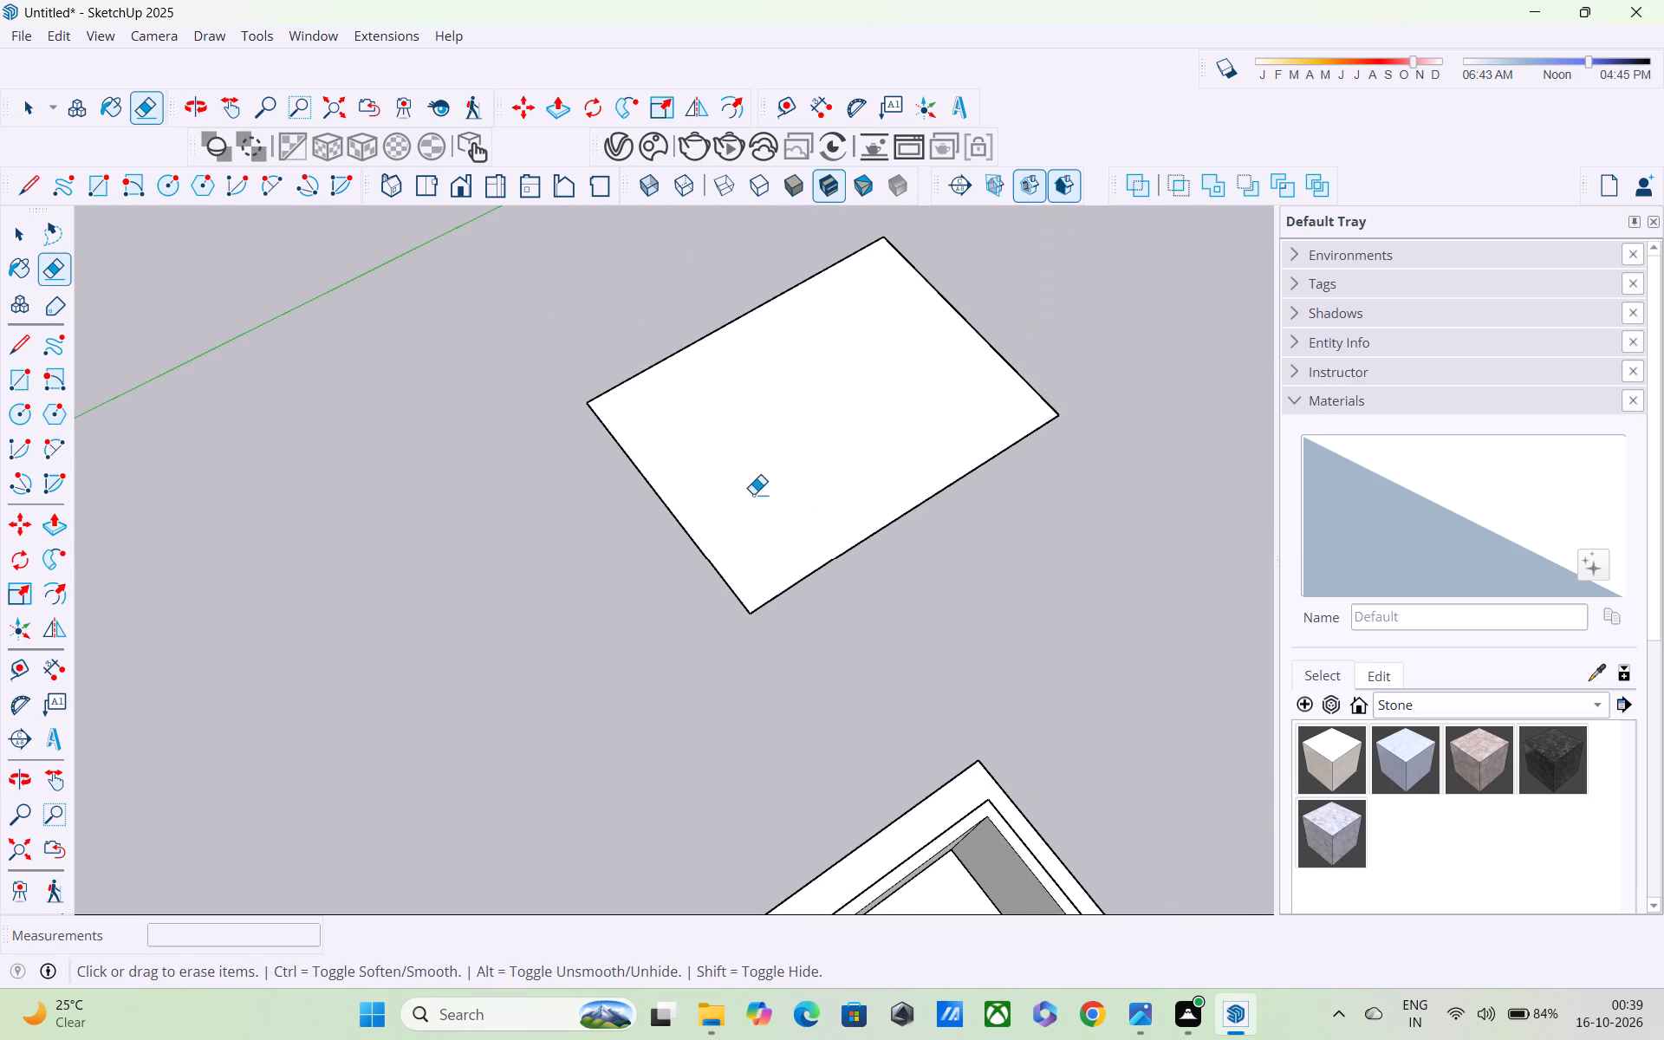
# Push/pull the rectangular face up 10" to form the roof slab.
pyautogui.press('p')
pyautogui.click(741, 457)
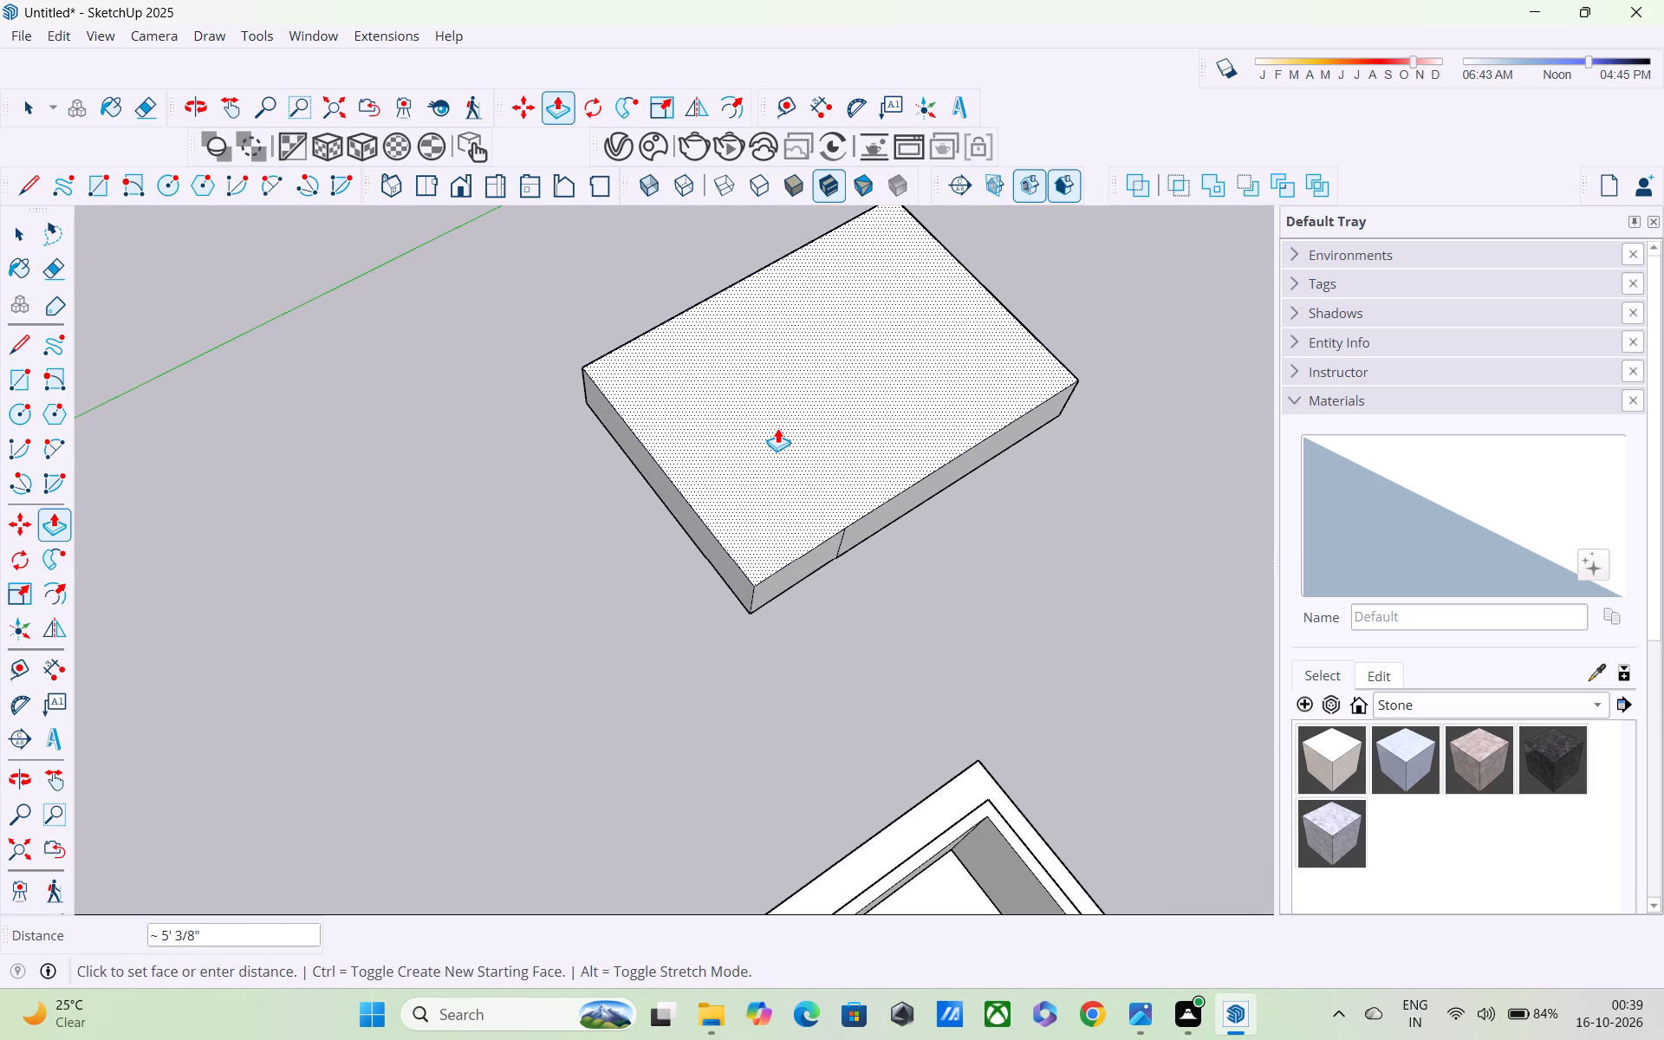
pyautogui.write('10"')
pyautogui.press('Return')
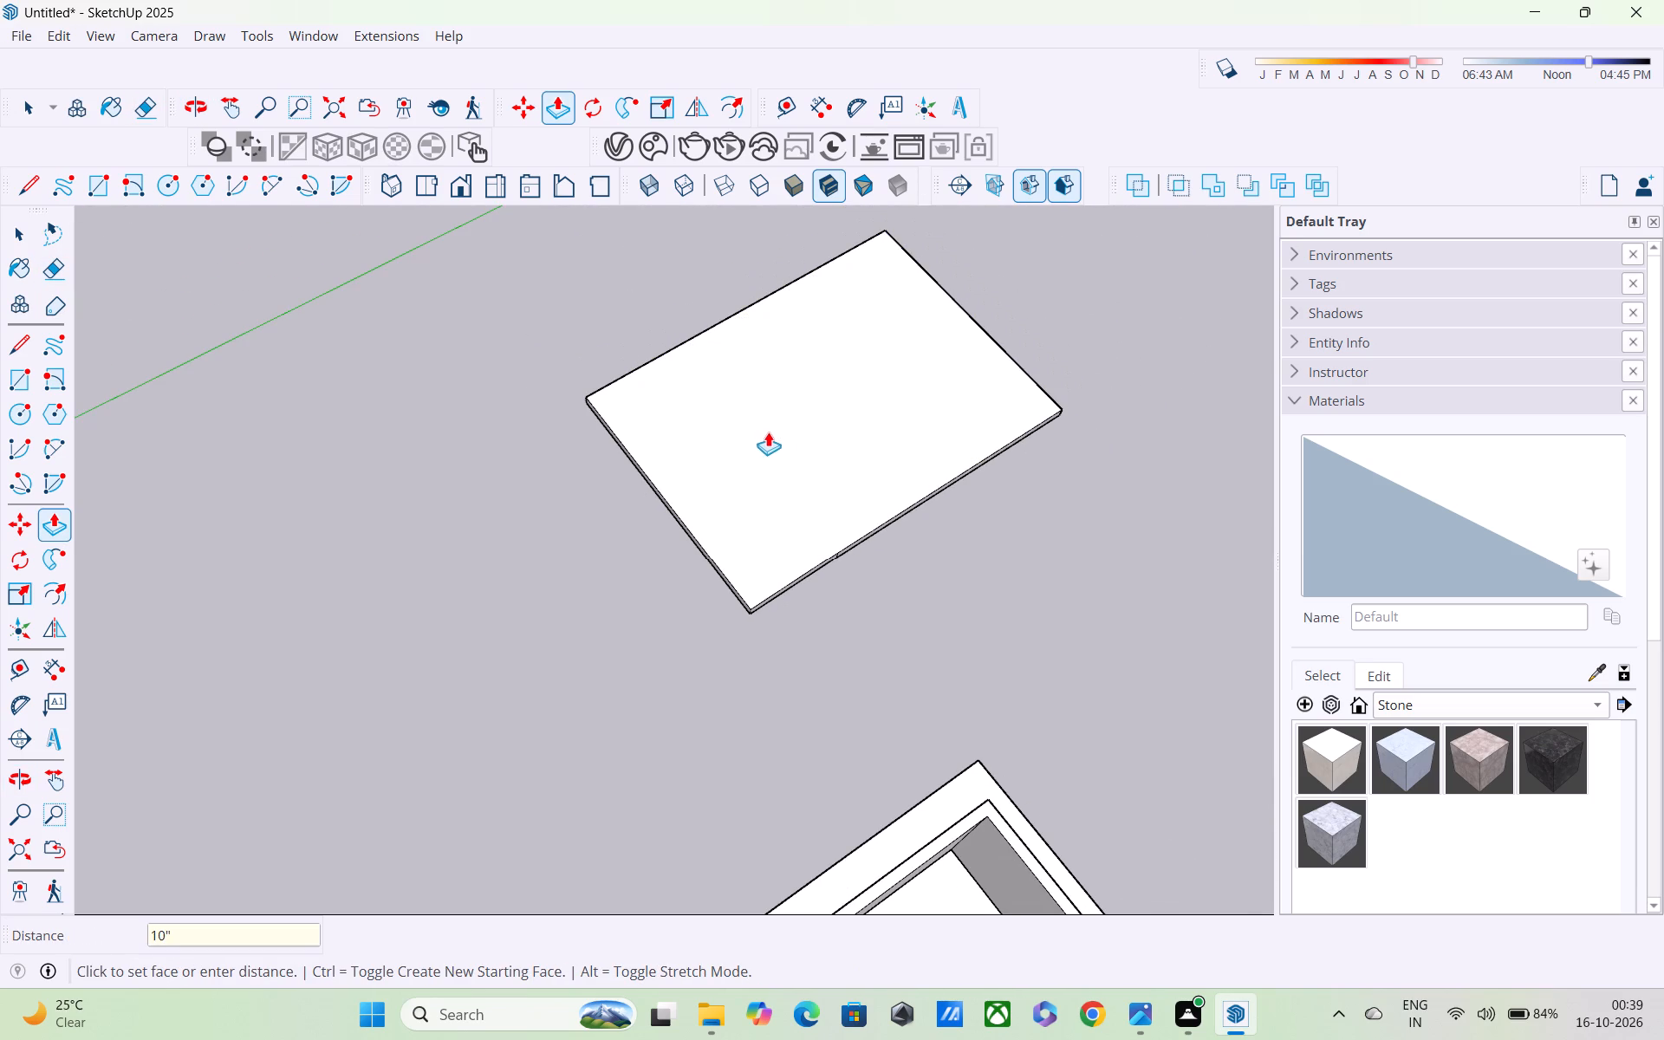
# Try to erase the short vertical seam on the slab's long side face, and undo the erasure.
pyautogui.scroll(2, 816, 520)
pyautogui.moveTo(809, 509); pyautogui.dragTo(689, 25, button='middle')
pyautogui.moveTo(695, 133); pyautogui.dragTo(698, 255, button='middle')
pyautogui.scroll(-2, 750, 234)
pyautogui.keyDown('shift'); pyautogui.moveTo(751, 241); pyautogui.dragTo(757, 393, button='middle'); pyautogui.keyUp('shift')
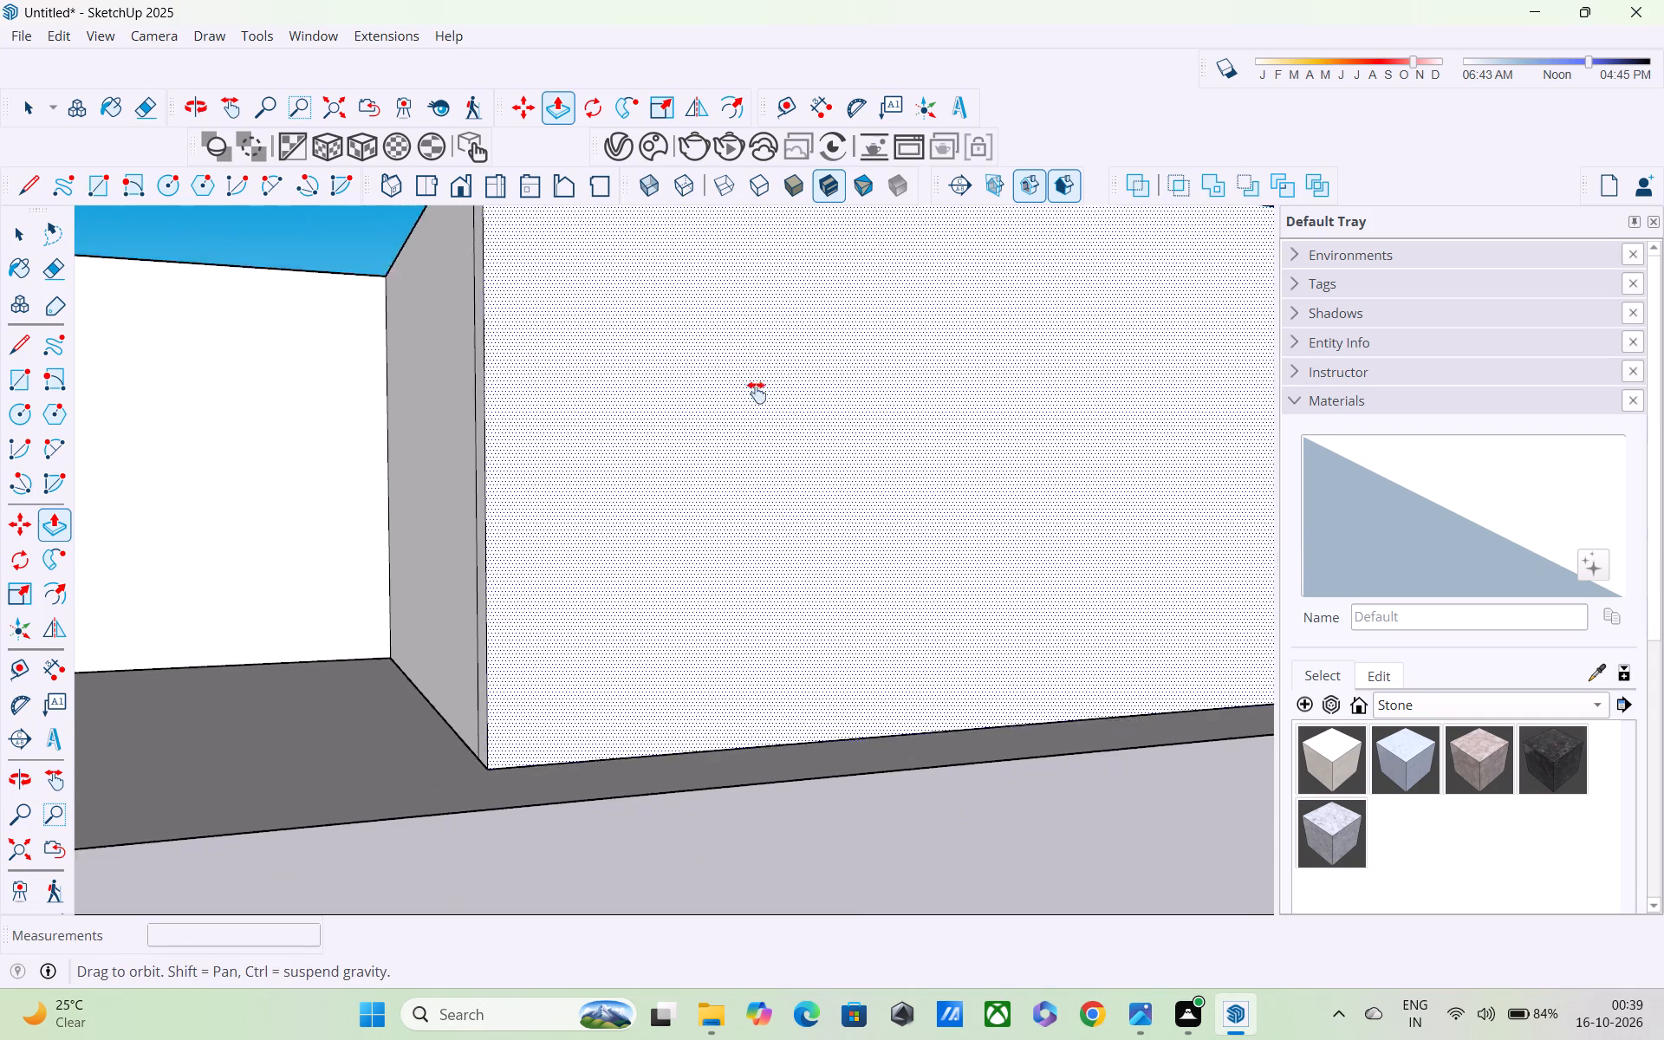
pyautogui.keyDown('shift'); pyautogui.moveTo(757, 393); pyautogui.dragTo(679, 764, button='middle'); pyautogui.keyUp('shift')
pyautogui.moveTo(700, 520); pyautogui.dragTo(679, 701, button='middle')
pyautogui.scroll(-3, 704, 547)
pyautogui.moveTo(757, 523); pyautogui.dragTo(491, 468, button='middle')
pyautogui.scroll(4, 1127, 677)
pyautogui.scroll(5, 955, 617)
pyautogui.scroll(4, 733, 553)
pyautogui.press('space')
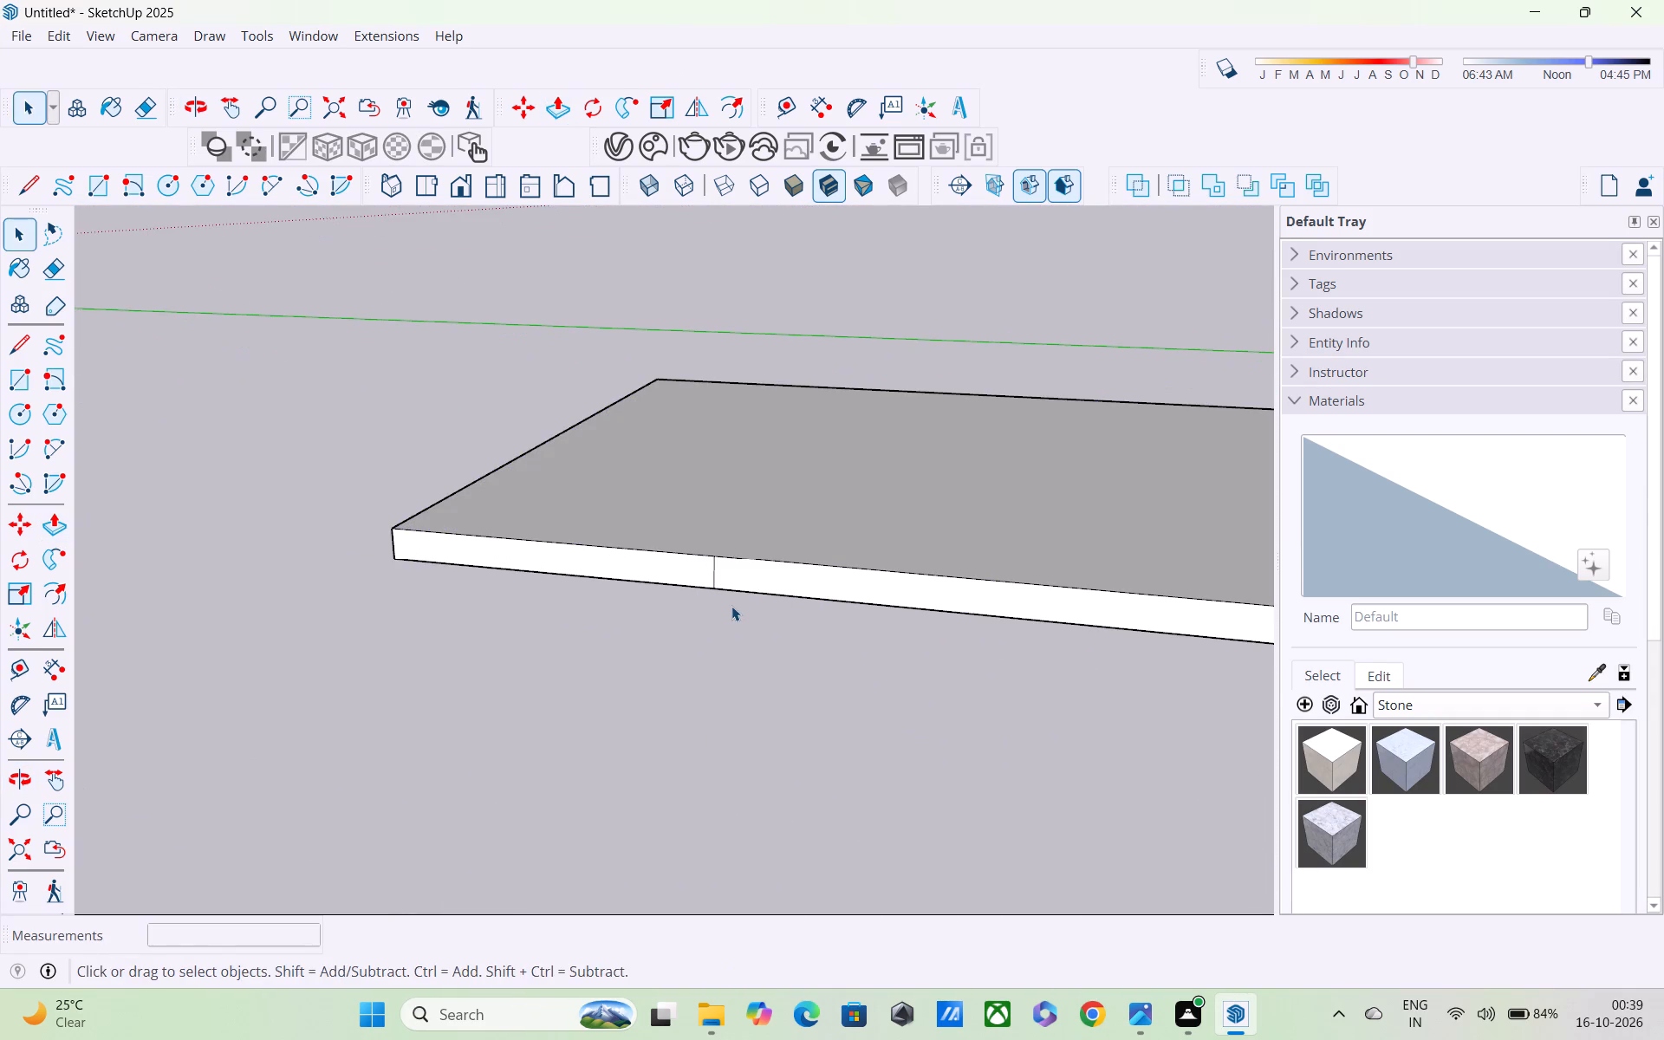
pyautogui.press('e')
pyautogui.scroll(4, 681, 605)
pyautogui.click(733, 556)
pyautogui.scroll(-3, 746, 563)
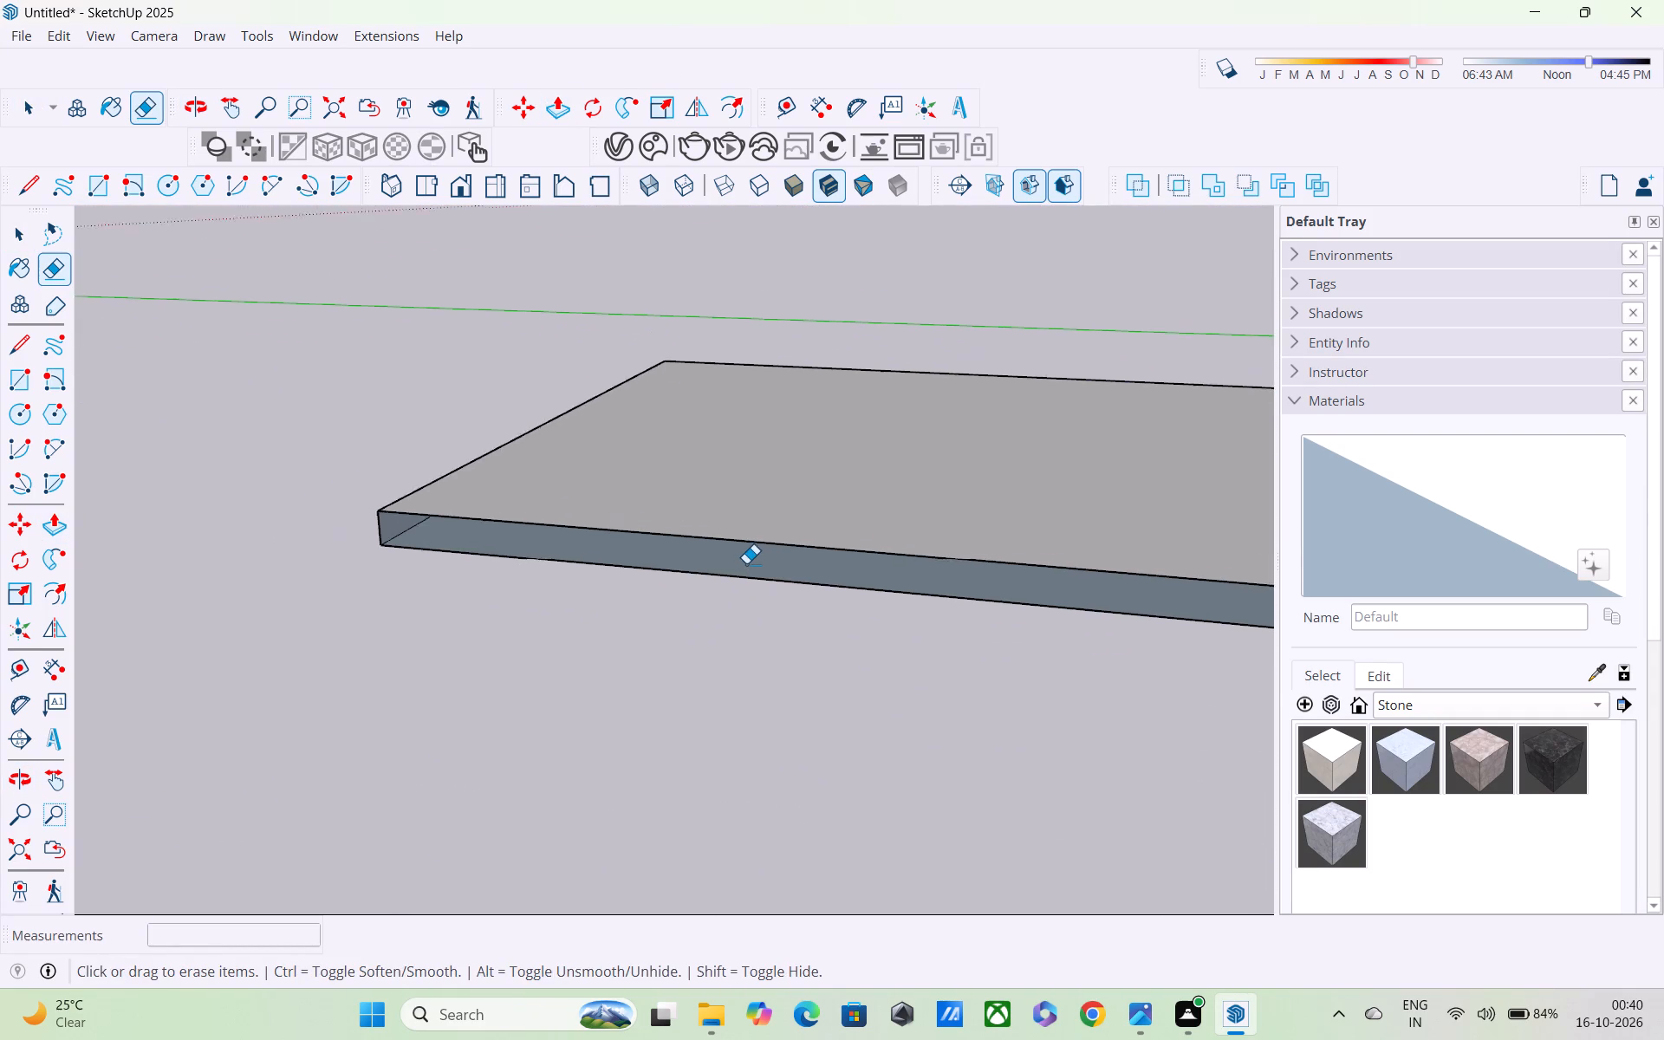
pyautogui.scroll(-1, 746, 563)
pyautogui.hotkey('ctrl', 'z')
# Delete the short seam together with the two side faces adjoining it on the slab's long edge.
pyautogui.scroll(4, 640, 576)
pyautogui.scroll(5, 777, 568)
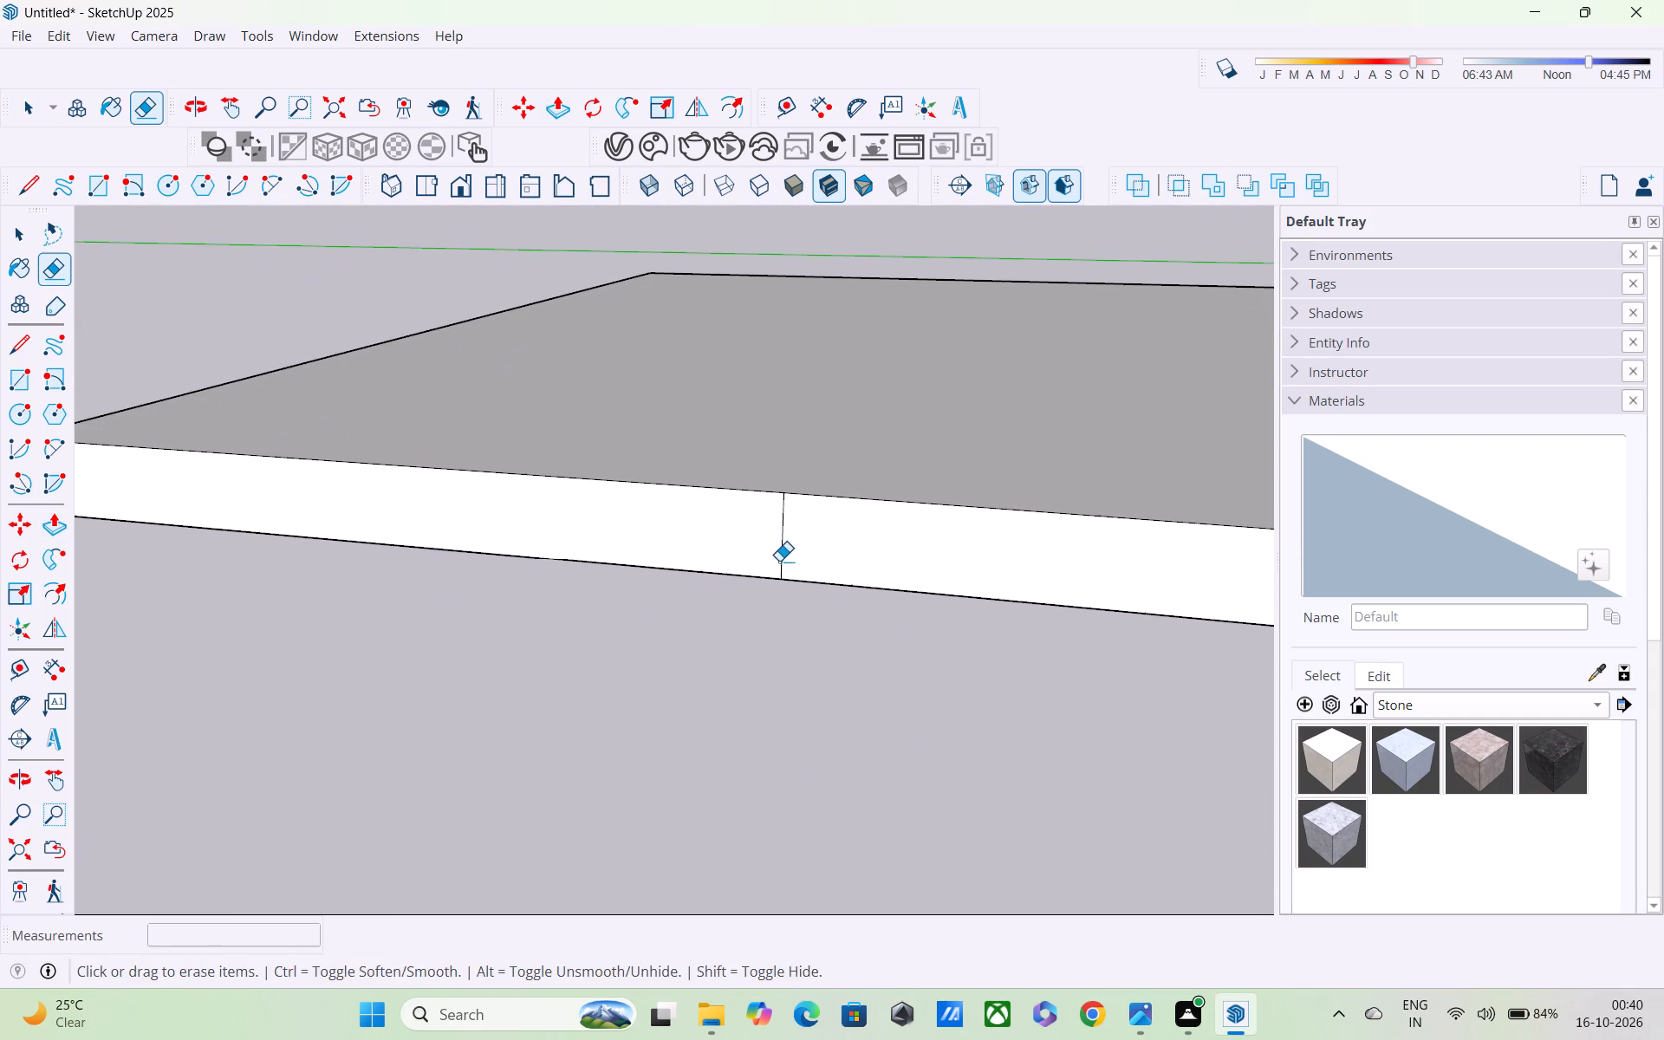
pyautogui.press('space')
pyautogui.doubleClick(783, 520)
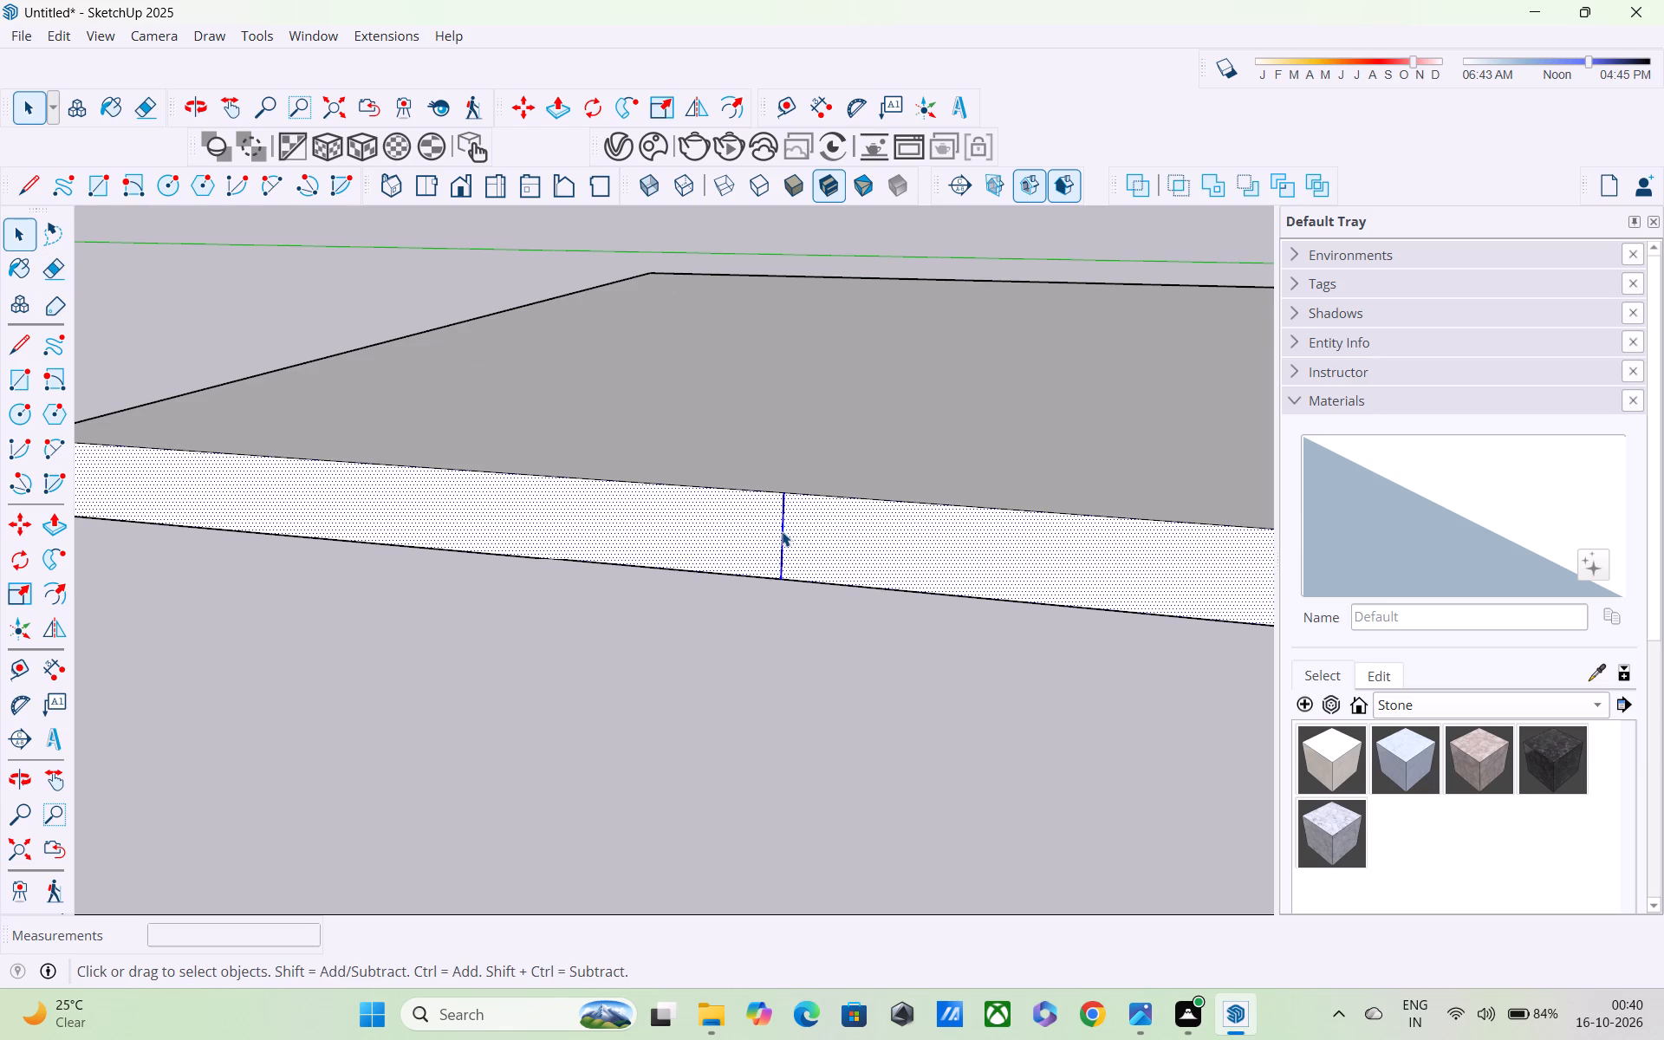
pyautogui.press('Pause')
pyautogui.press('Delete')
# Draw a rectangle corner to corner across the slab's open long side to close it with a single face.
pyautogui.scroll(-4, 782, 532)
pyautogui.moveTo(743, 535); pyautogui.dragTo(938, 556, button='middle')
pyautogui.scroll(1, 938, 556)
pyautogui.scroll(-3, 939, 556)
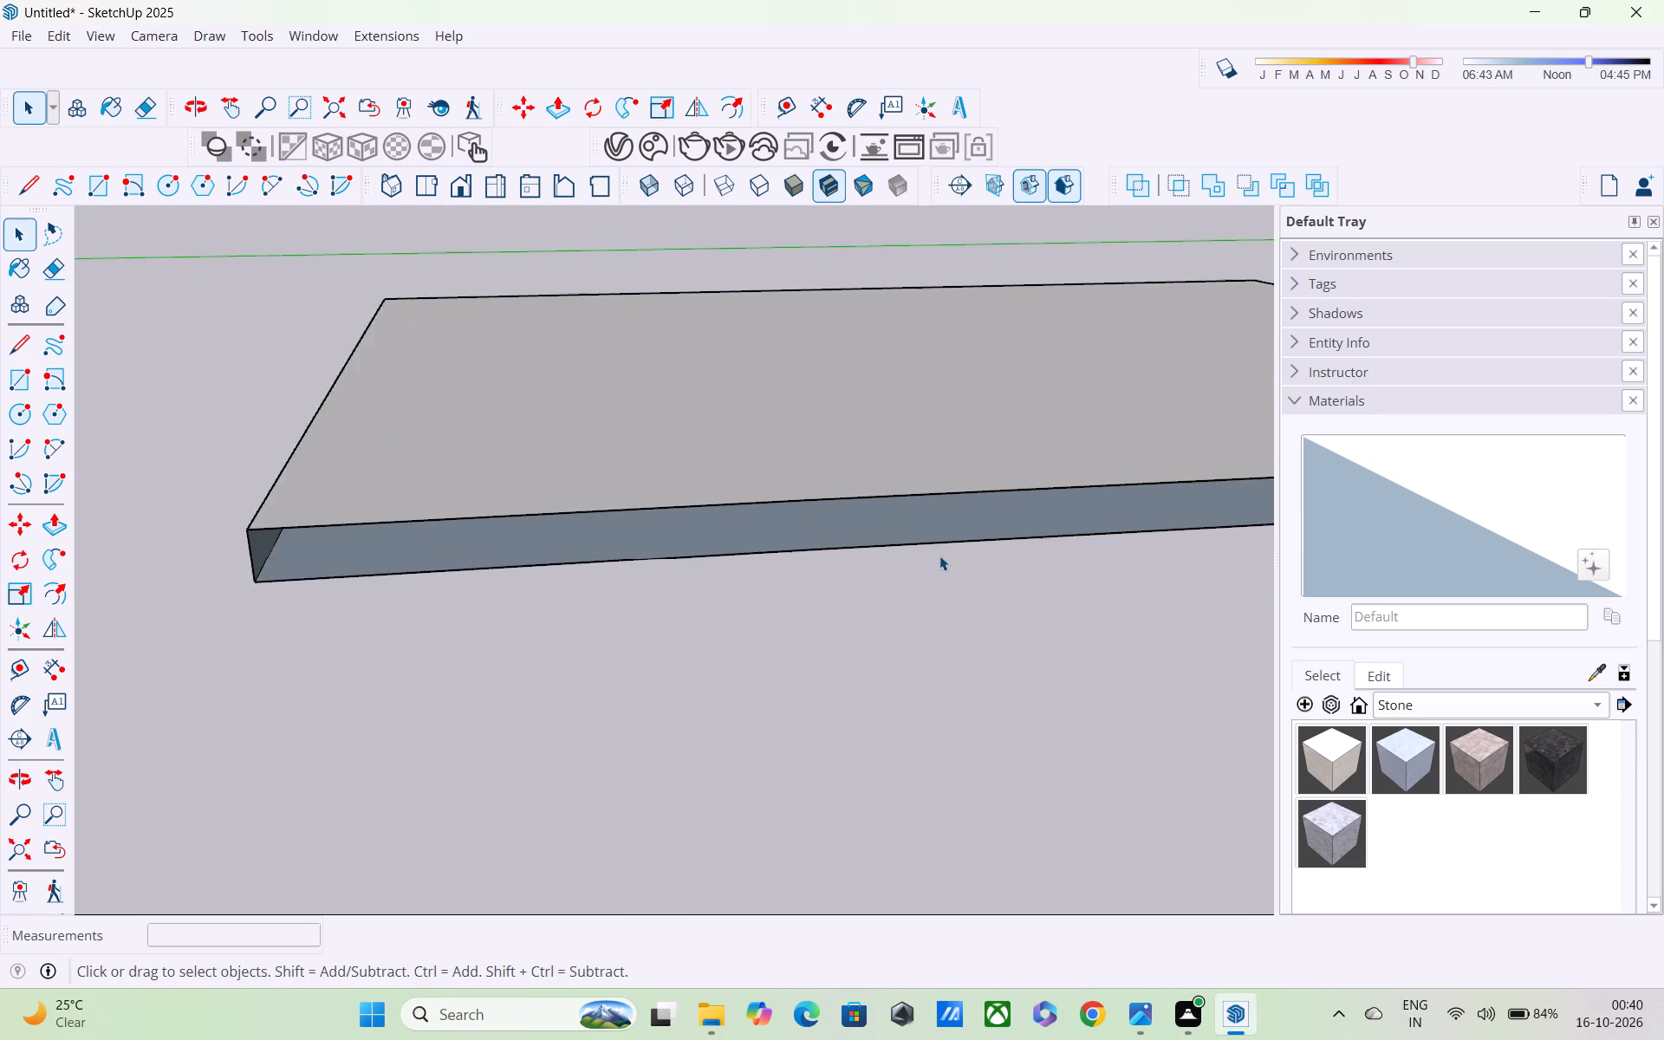
pyautogui.scroll(-1, 939, 556)
pyautogui.keyDown('shift'); pyautogui.moveTo(939, 534); pyautogui.dragTo(760, 659, button='middle'); pyautogui.keyUp('shift')
pyautogui.keyDown('shift'); pyautogui.scroll(1, 757, 657); pyautogui.keyUp('shift')
pyautogui.press('r')
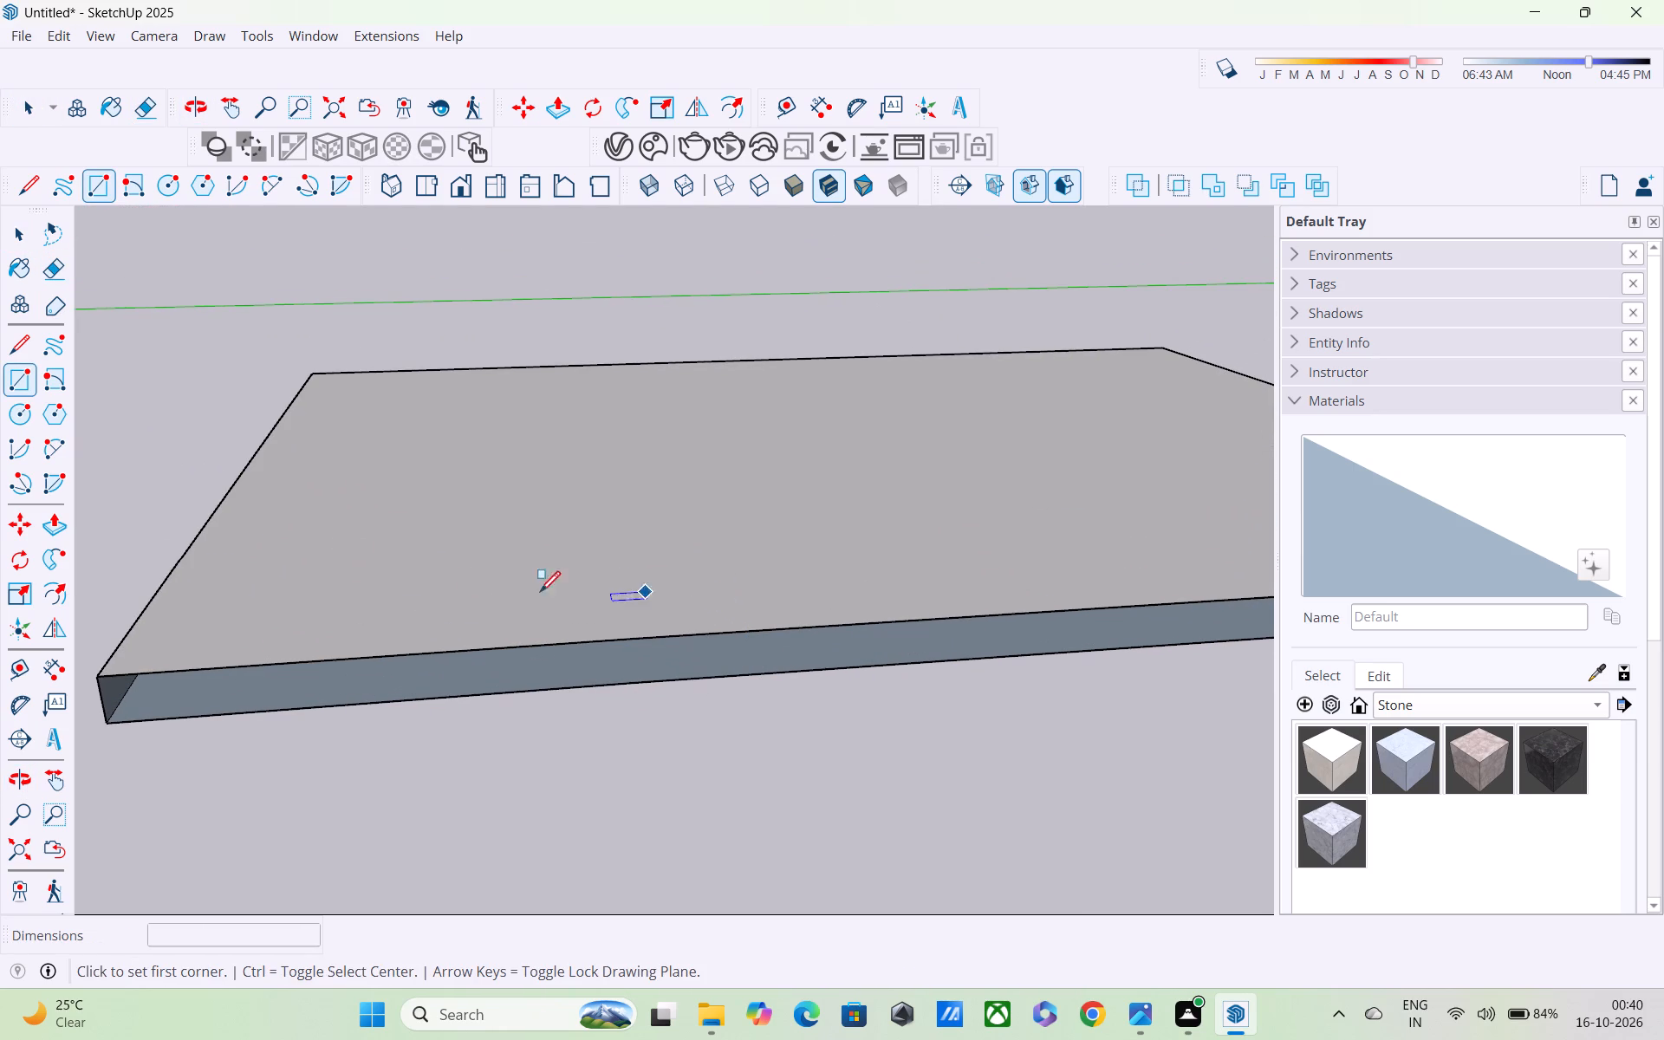
pyautogui.scroll(3, 324, 594)
pyautogui.keyDown('shift'); pyautogui.moveTo(258, 674); pyautogui.dragTo(459, 415, button='middle'); pyautogui.keyUp('shift')
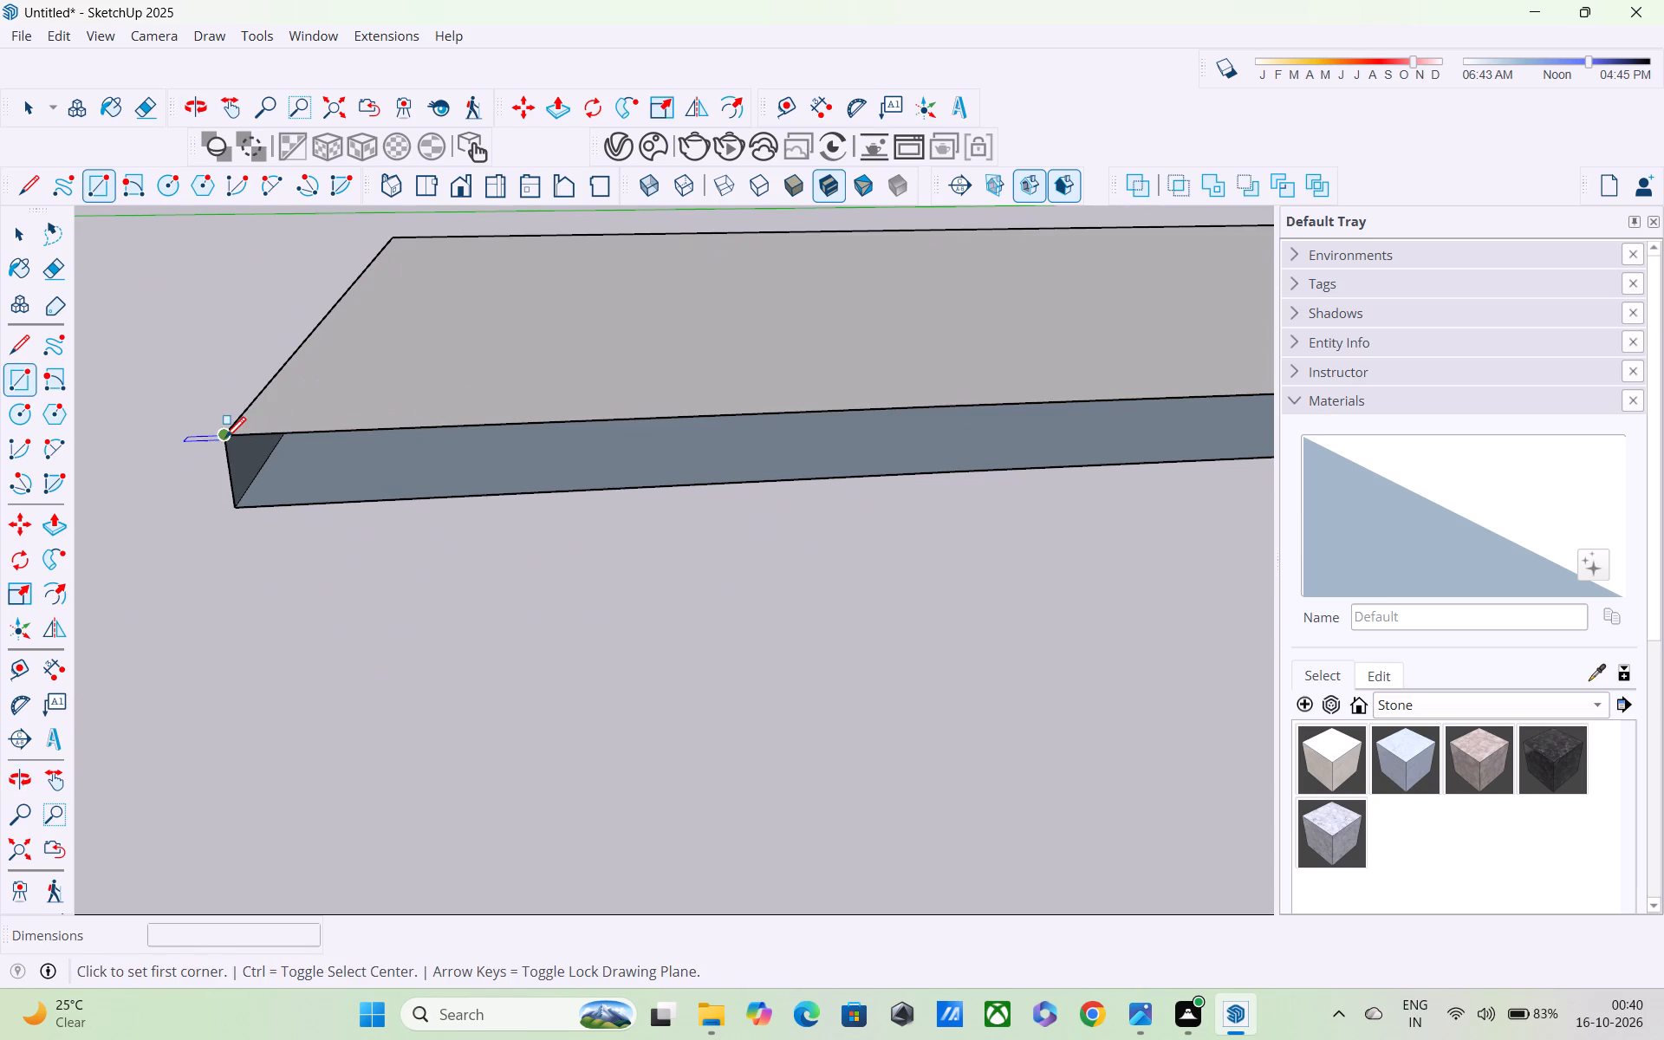
pyautogui.click(225, 439)
pyautogui.scroll(-2, 638, 497)
pyautogui.keyDown('shift'); pyautogui.moveTo(646, 497); pyautogui.dragTo(68, 258, button='middle'); pyautogui.keyUp('shift')
pyautogui.scroll(-4, 957, 315)
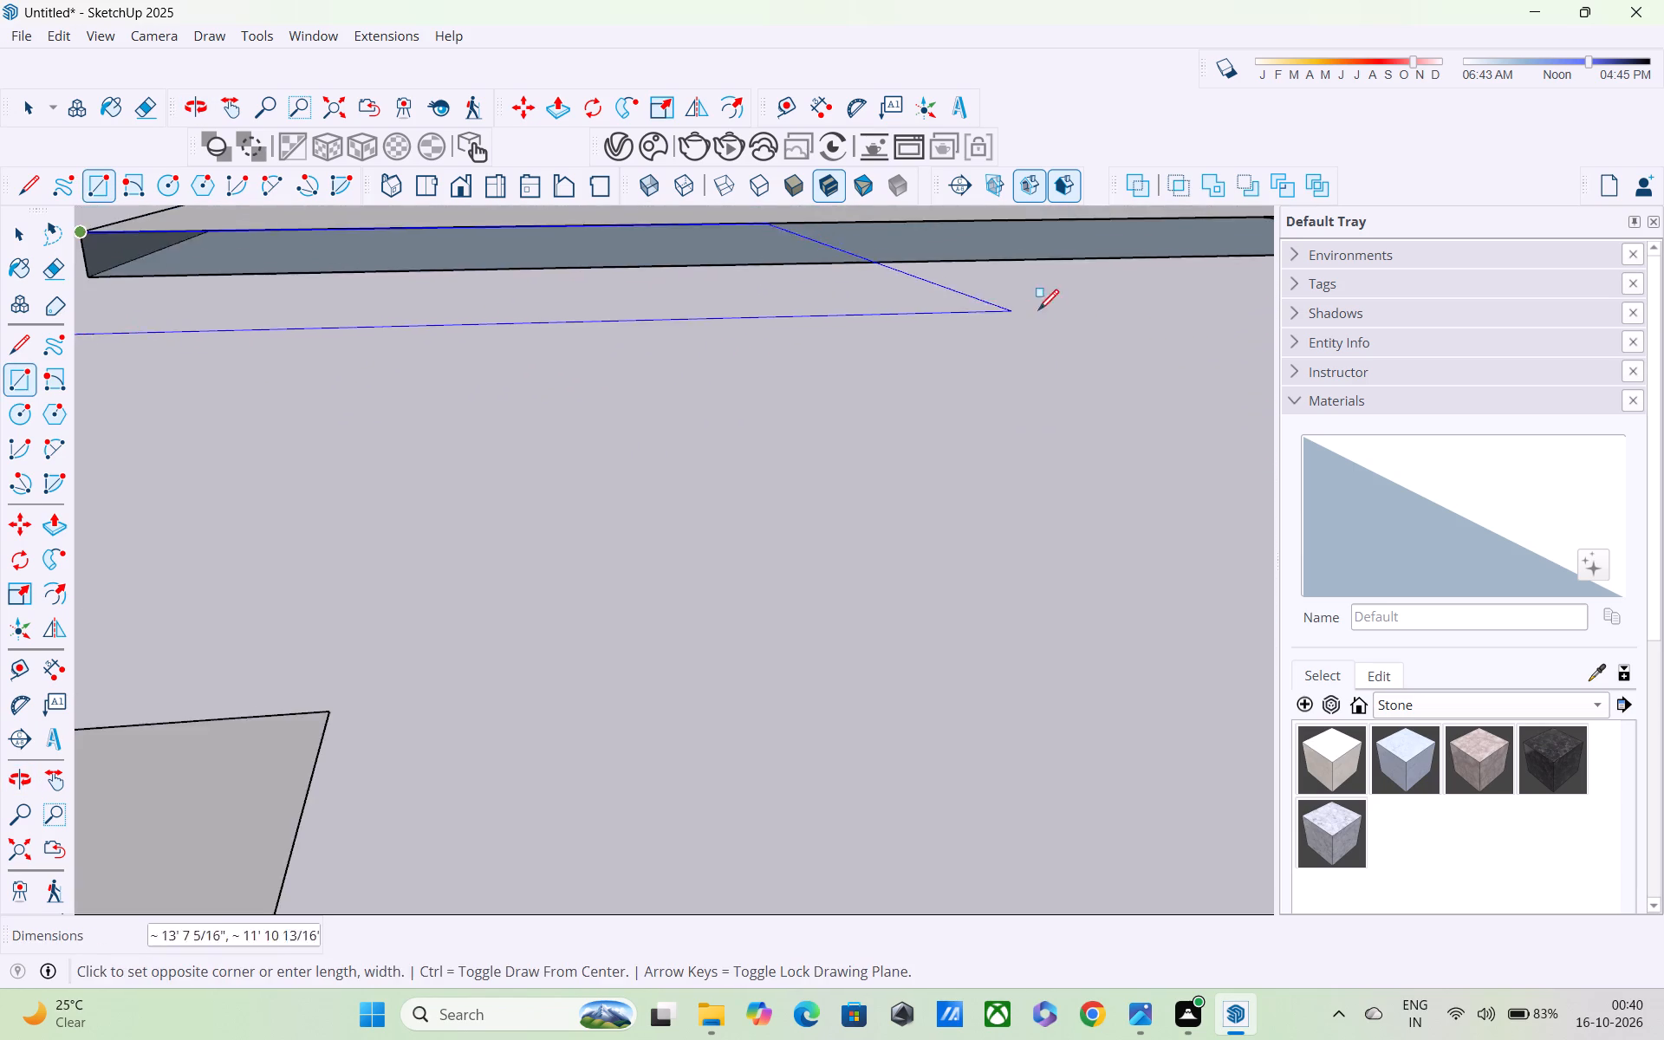
pyautogui.keyDown('shift'); pyautogui.moveTo(1038, 312); pyautogui.dragTo(161, 475, button='middle'); pyautogui.keyUp('shift')
pyautogui.keyDown('shift'); pyautogui.scroll(1, 163, 477); pyautogui.keyUp('shift')
pyautogui.scroll(-4, 521, 435)
pyautogui.scroll(2, 913, 368)
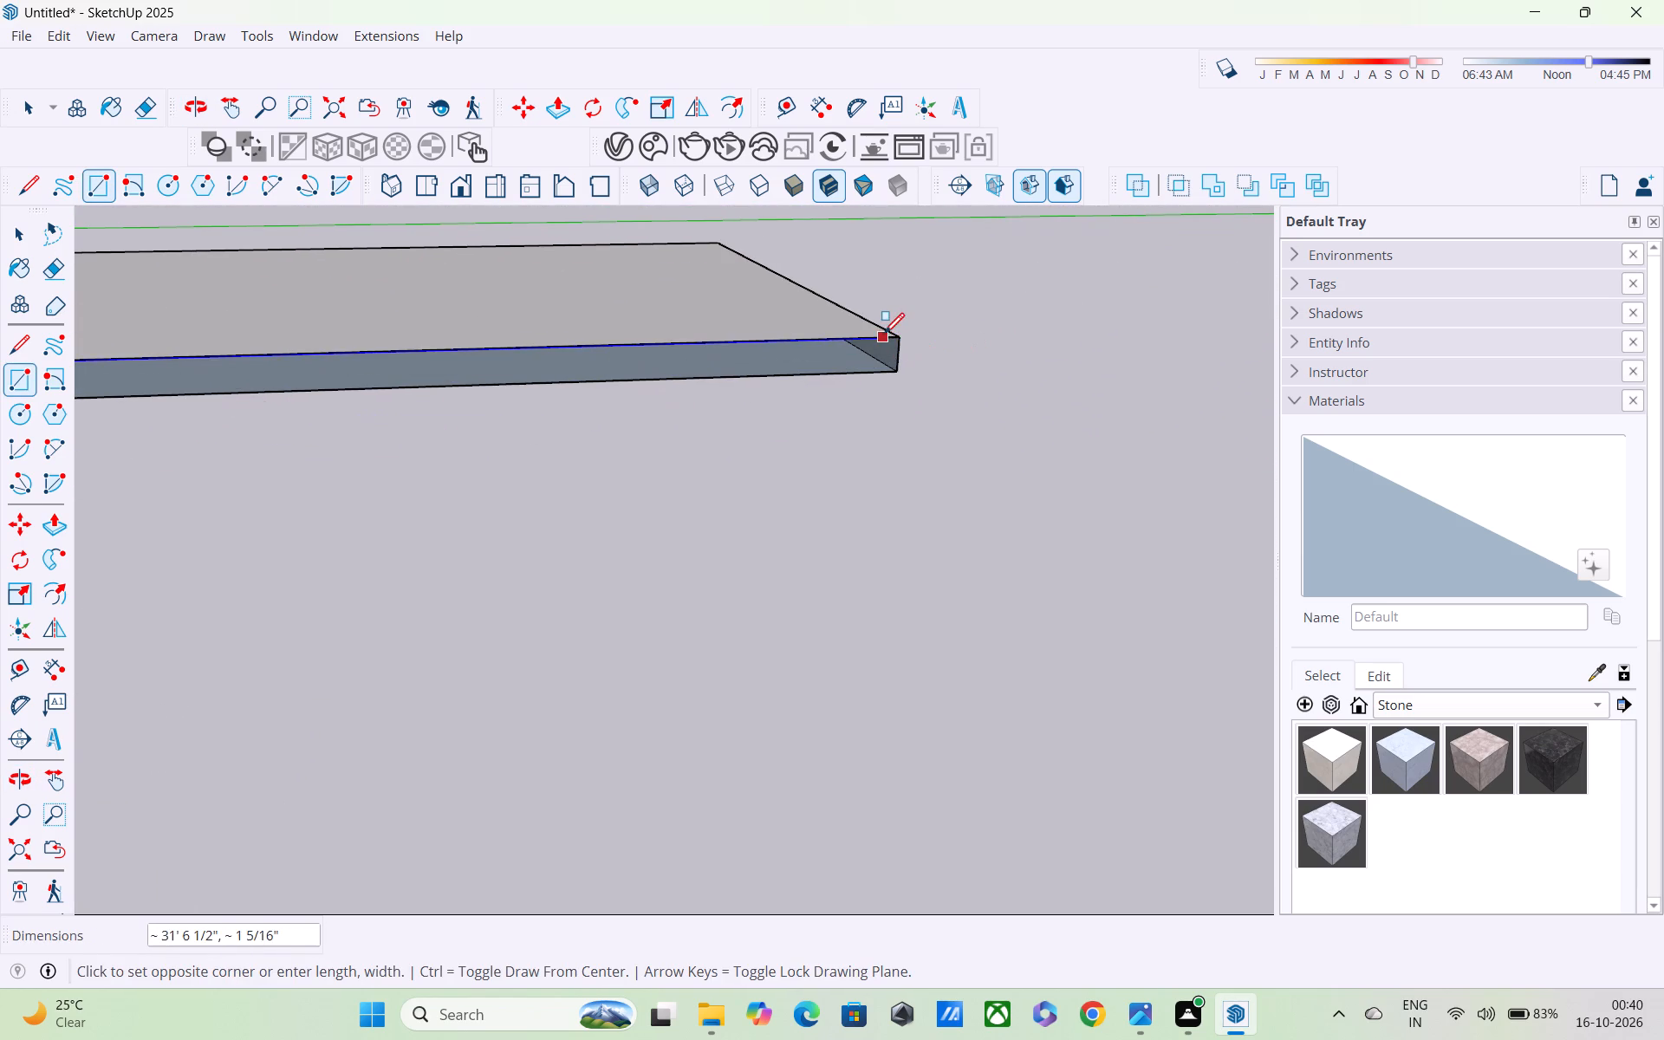
pyautogui.click(890, 370)
pyautogui.scroll(-3, 892, 381)
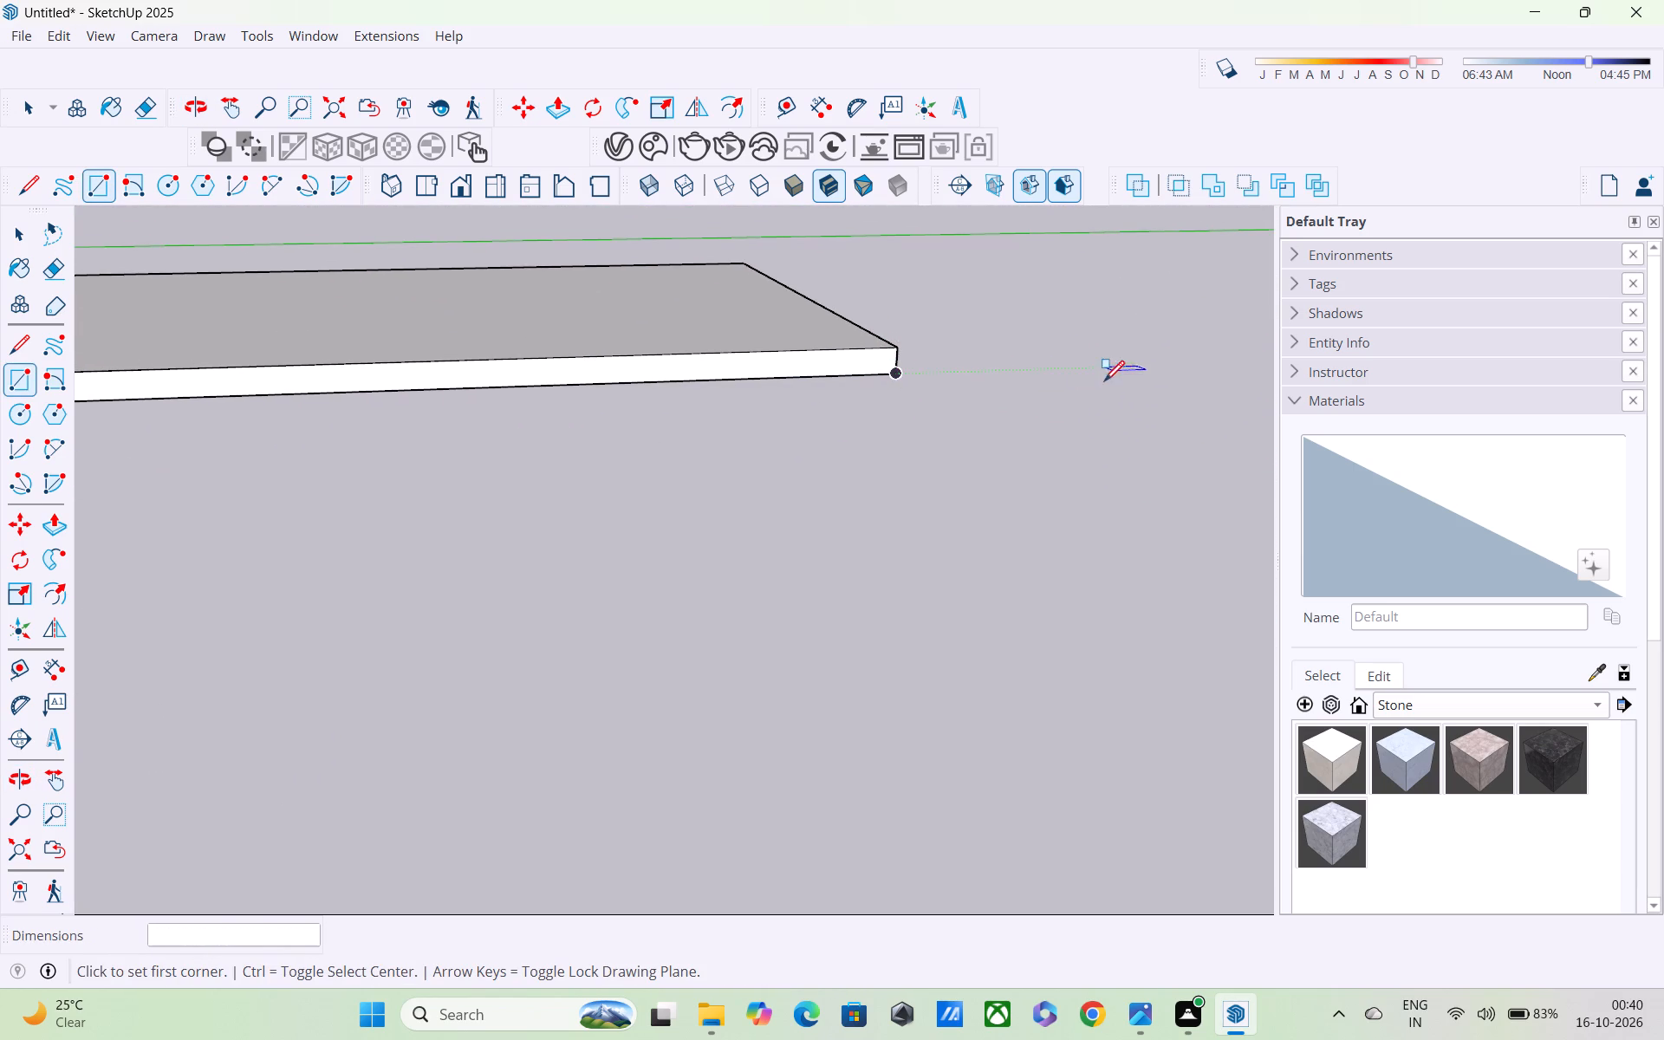
# Select all connected geometry of the roof slab and make it a group.
pyautogui.press('space')
pyautogui.doubleClick(672, 368)
pyautogui.tripleClick(671, 368)
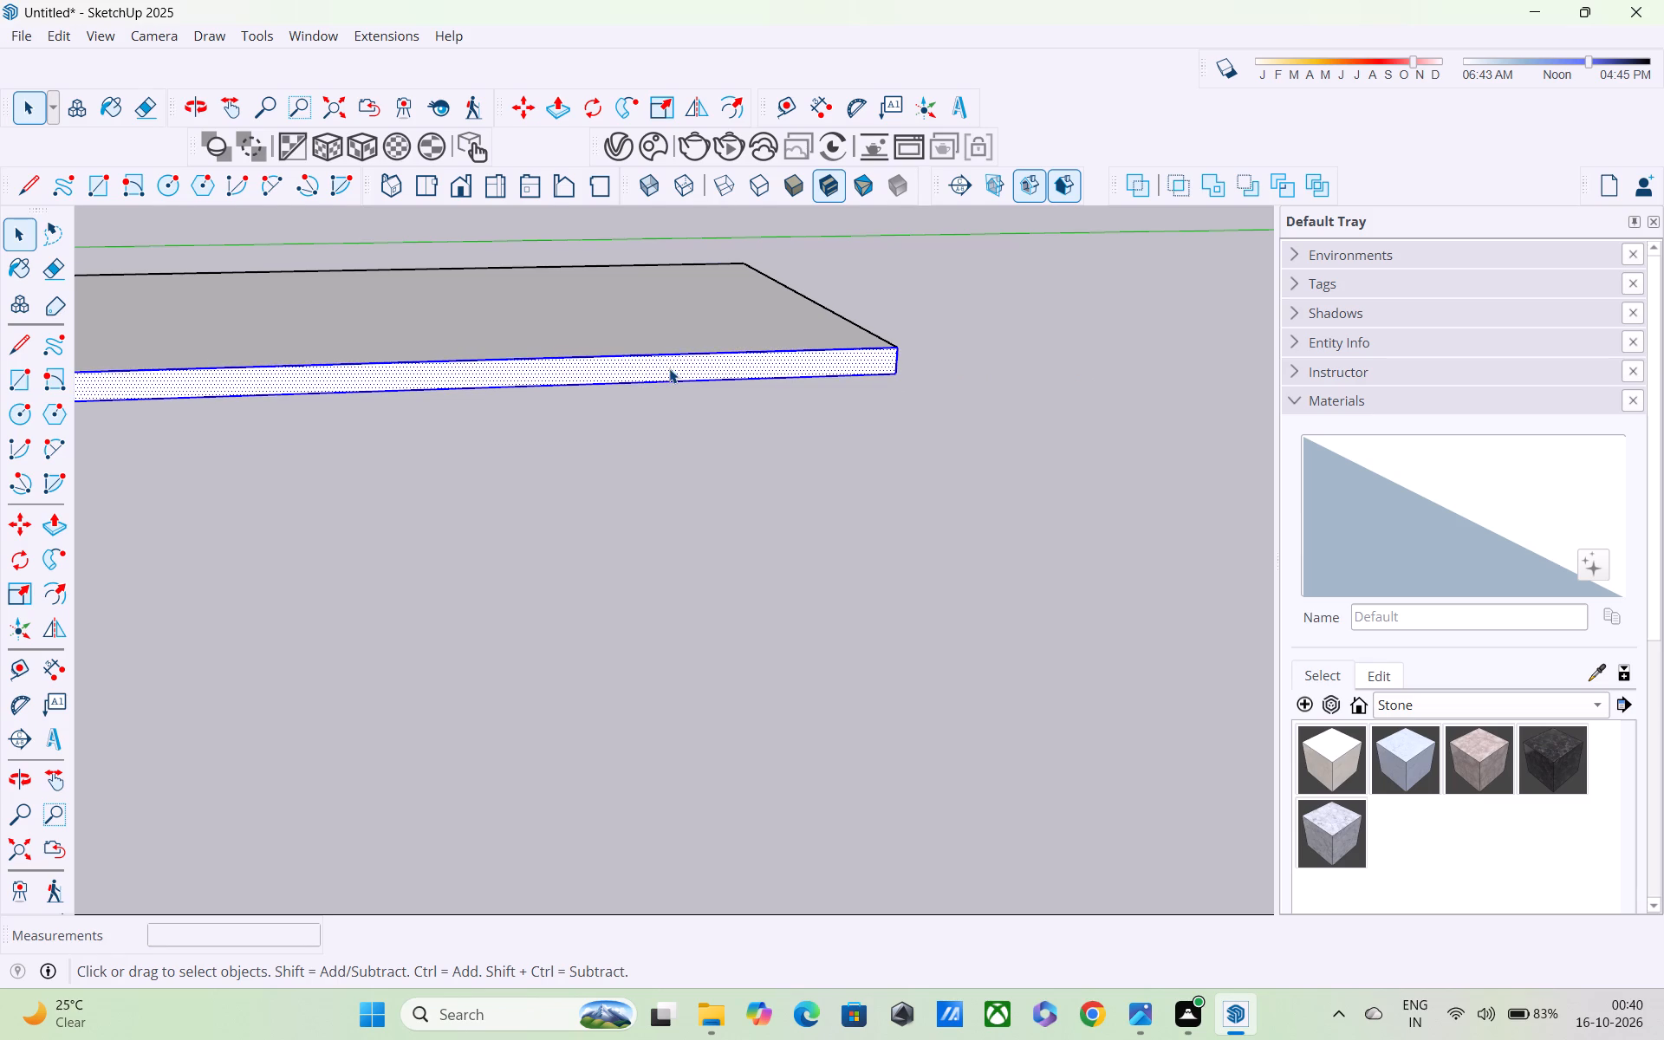
pyautogui.rightClick(664, 367)
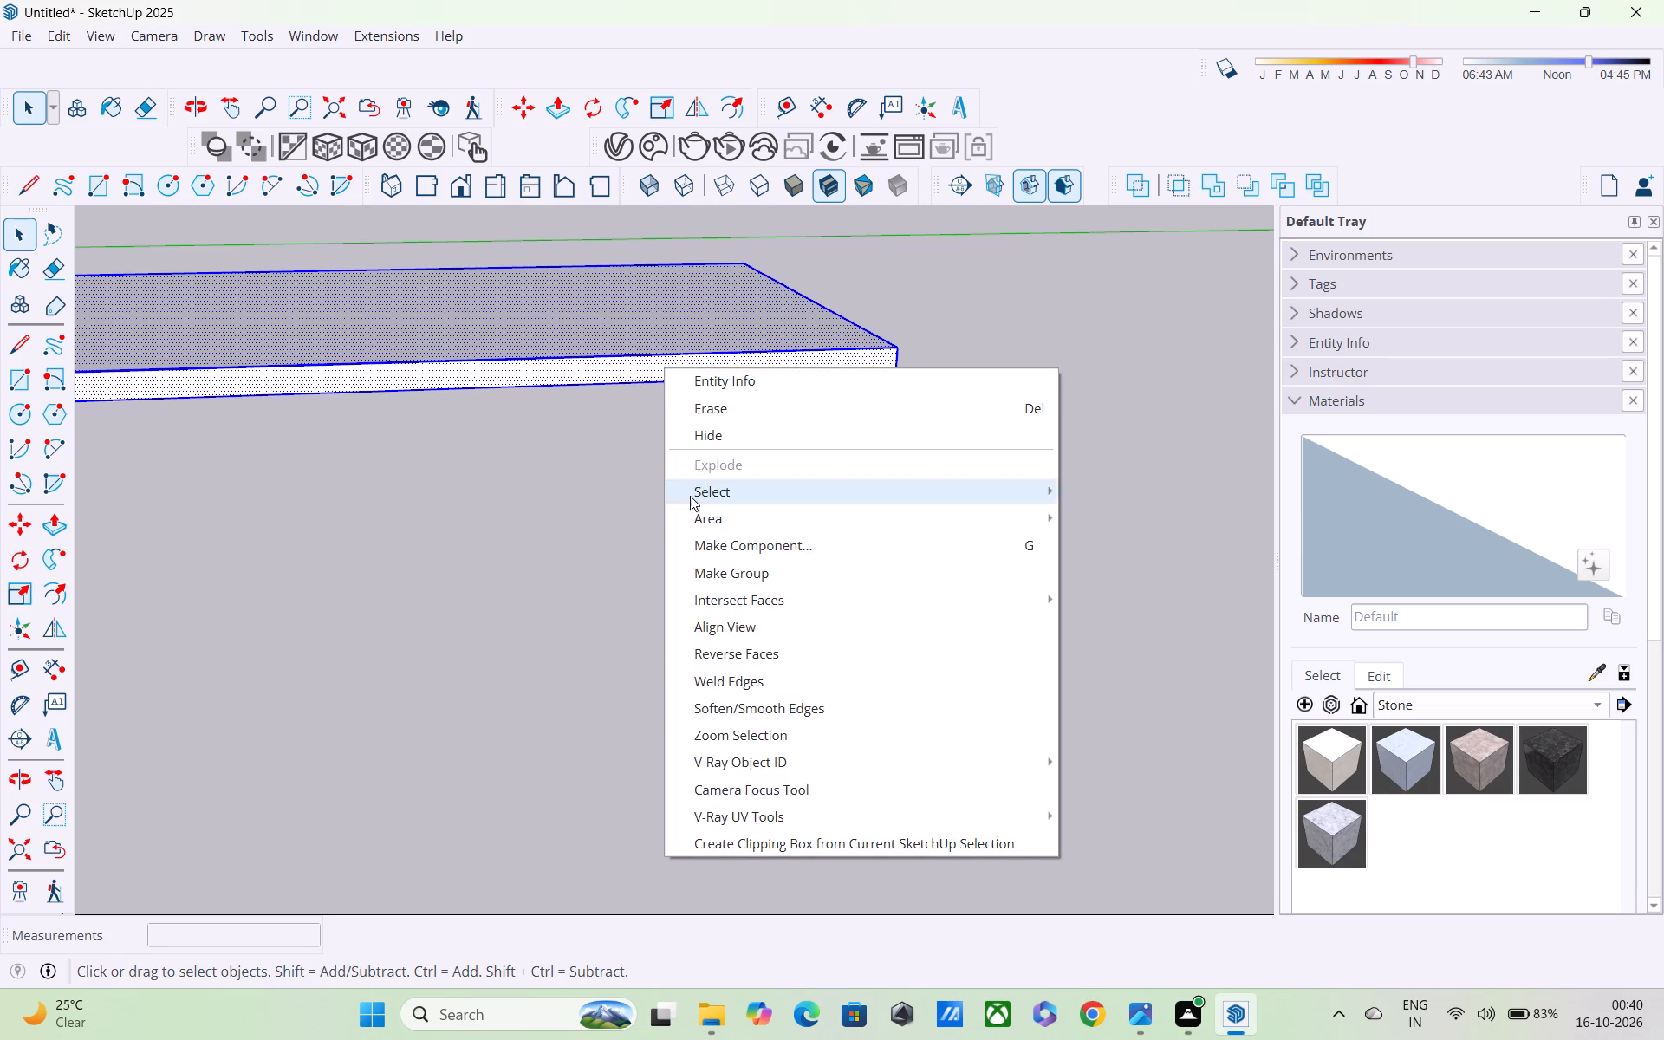
pyautogui.click(713, 565)
pyautogui.scroll(-4, 651, 467)
pyautogui.click(640, 490)
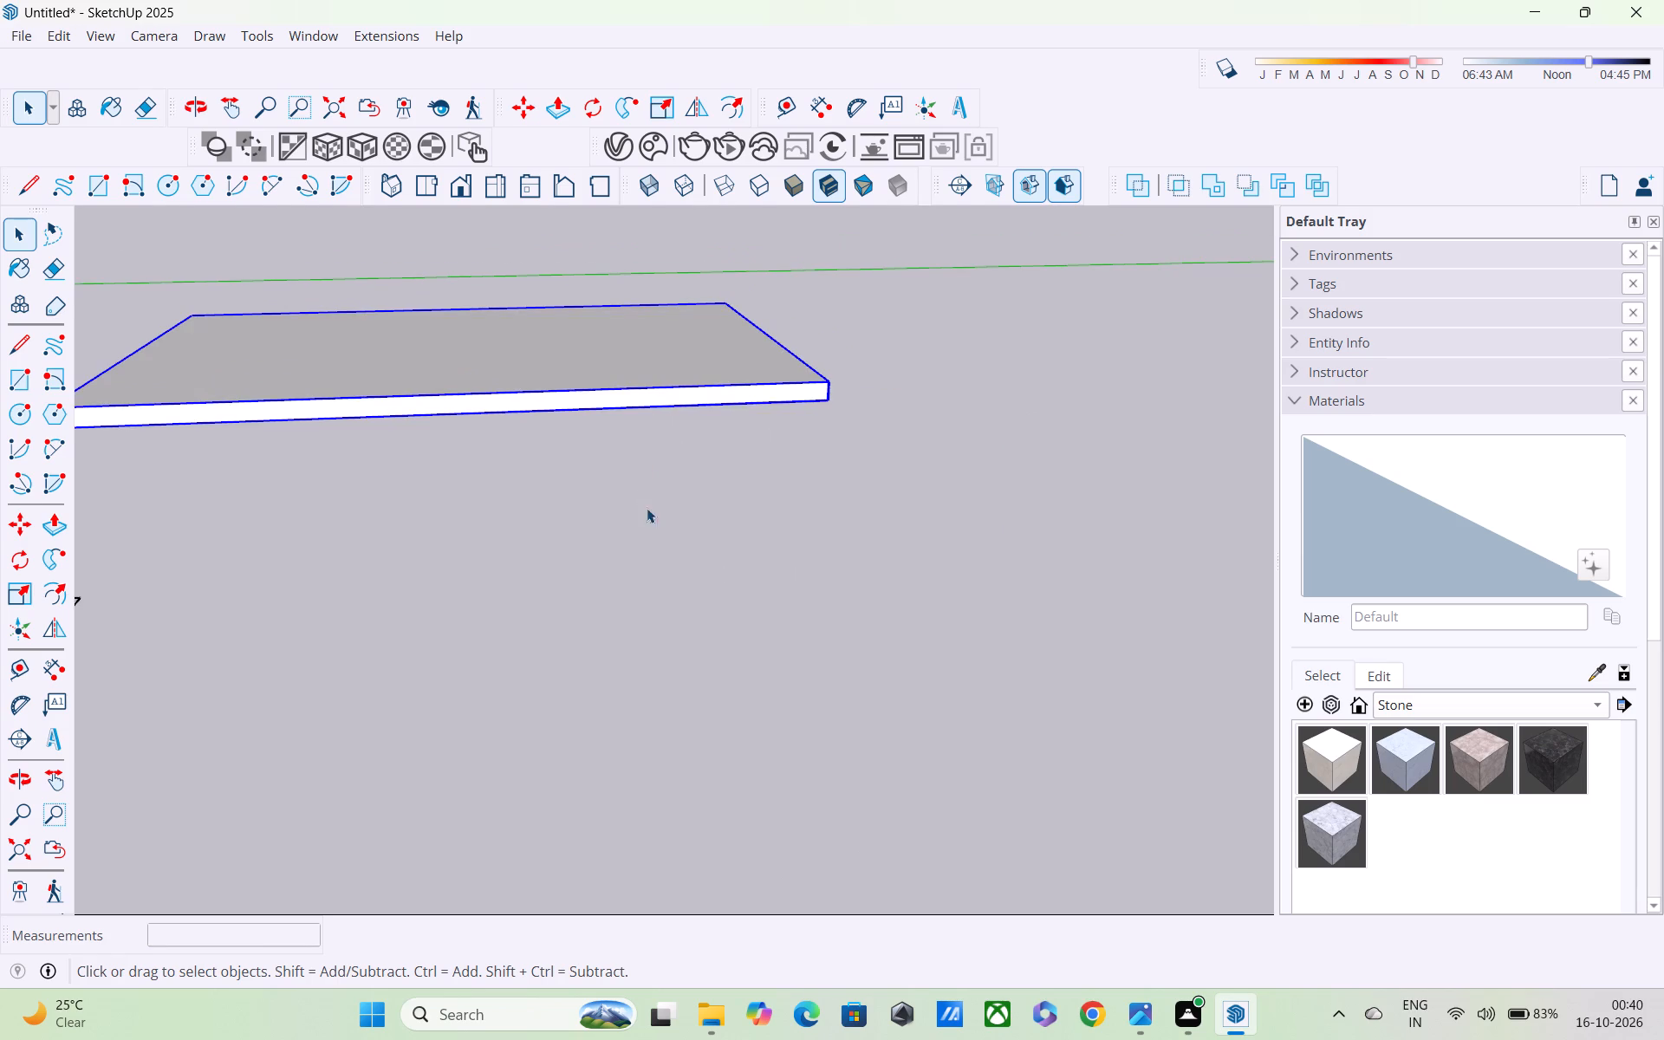
# Erase the vertical seam line near the outer corner of the house's recessed front wall.
pyautogui.scroll(-2, 652, 530)
pyautogui.moveTo(652, 530); pyautogui.dragTo(790, 491, button='middle')
pyautogui.scroll(1, 790, 491)
pyautogui.scroll(-11, 790, 491)
pyautogui.moveTo(689, 517); pyautogui.dragTo(723, 562, button='middle')
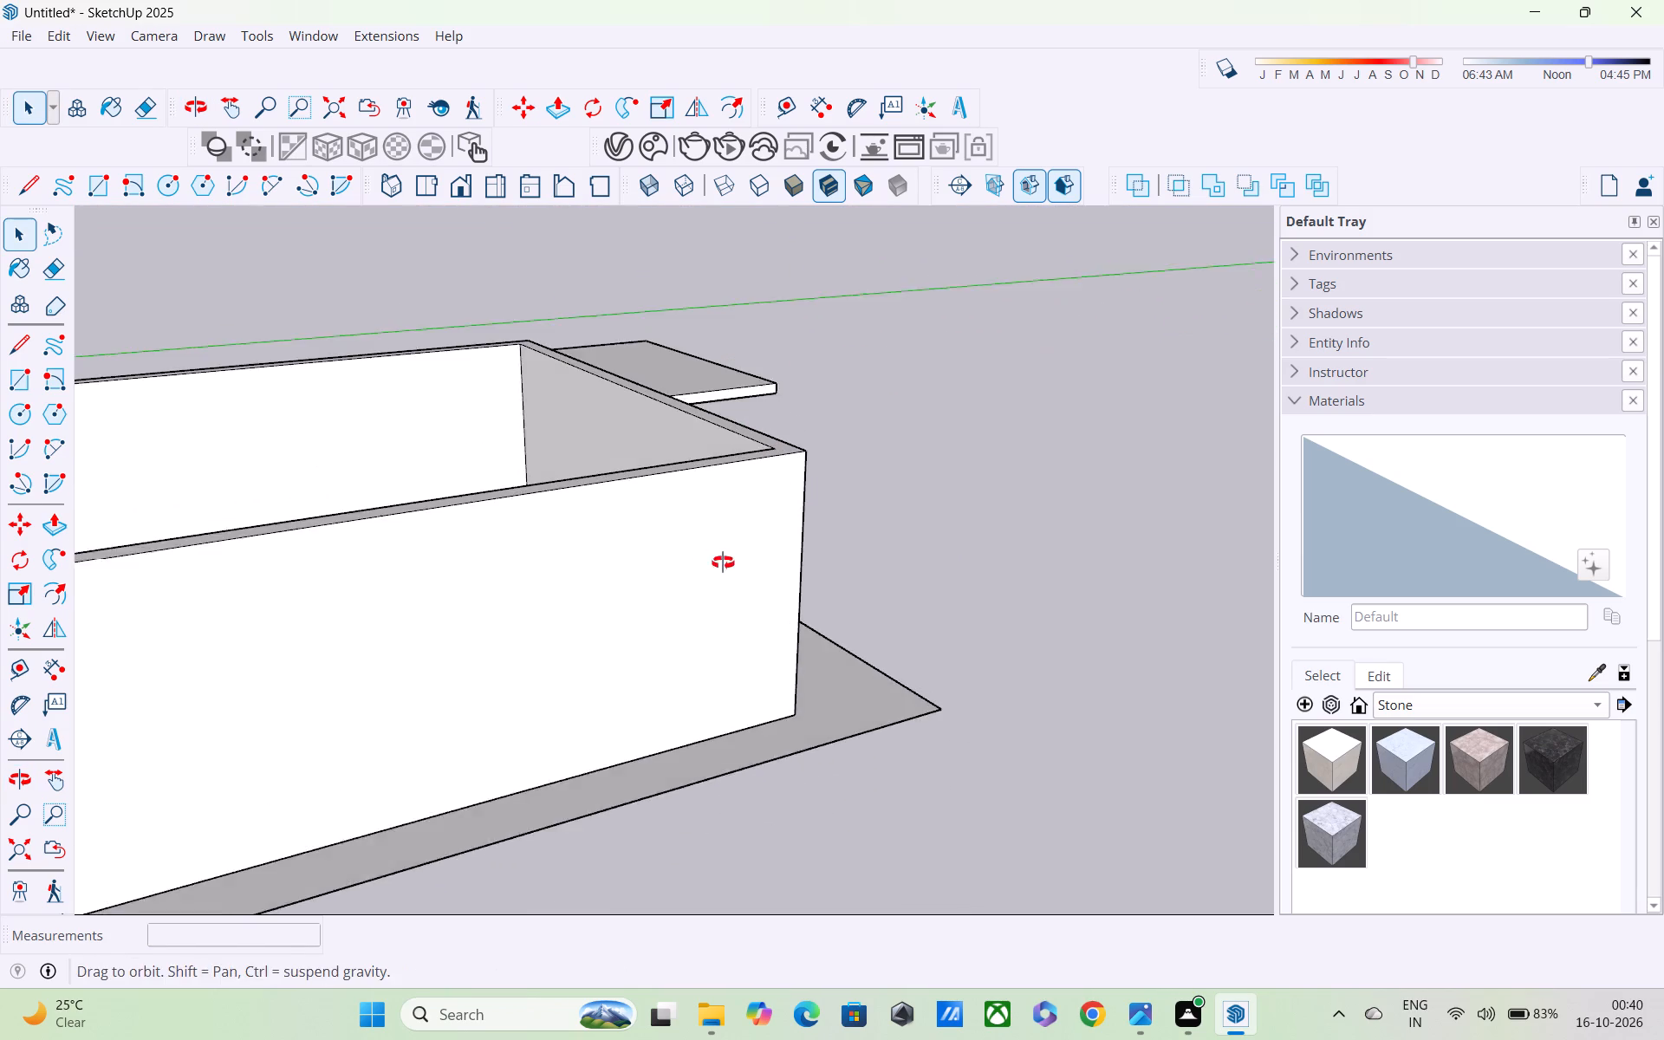
pyautogui.moveTo(723, 562); pyautogui.dragTo(726, 564, button='middle')
pyautogui.scroll(-6, 726, 563)
pyautogui.moveTo(675, 568); pyautogui.dragTo(758, 693, button='middle')
pyautogui.scroll(4, 557, 647)
pyautogui.moveTo(552, 647); pyautogui.dragTo(677, 637, button='middle')
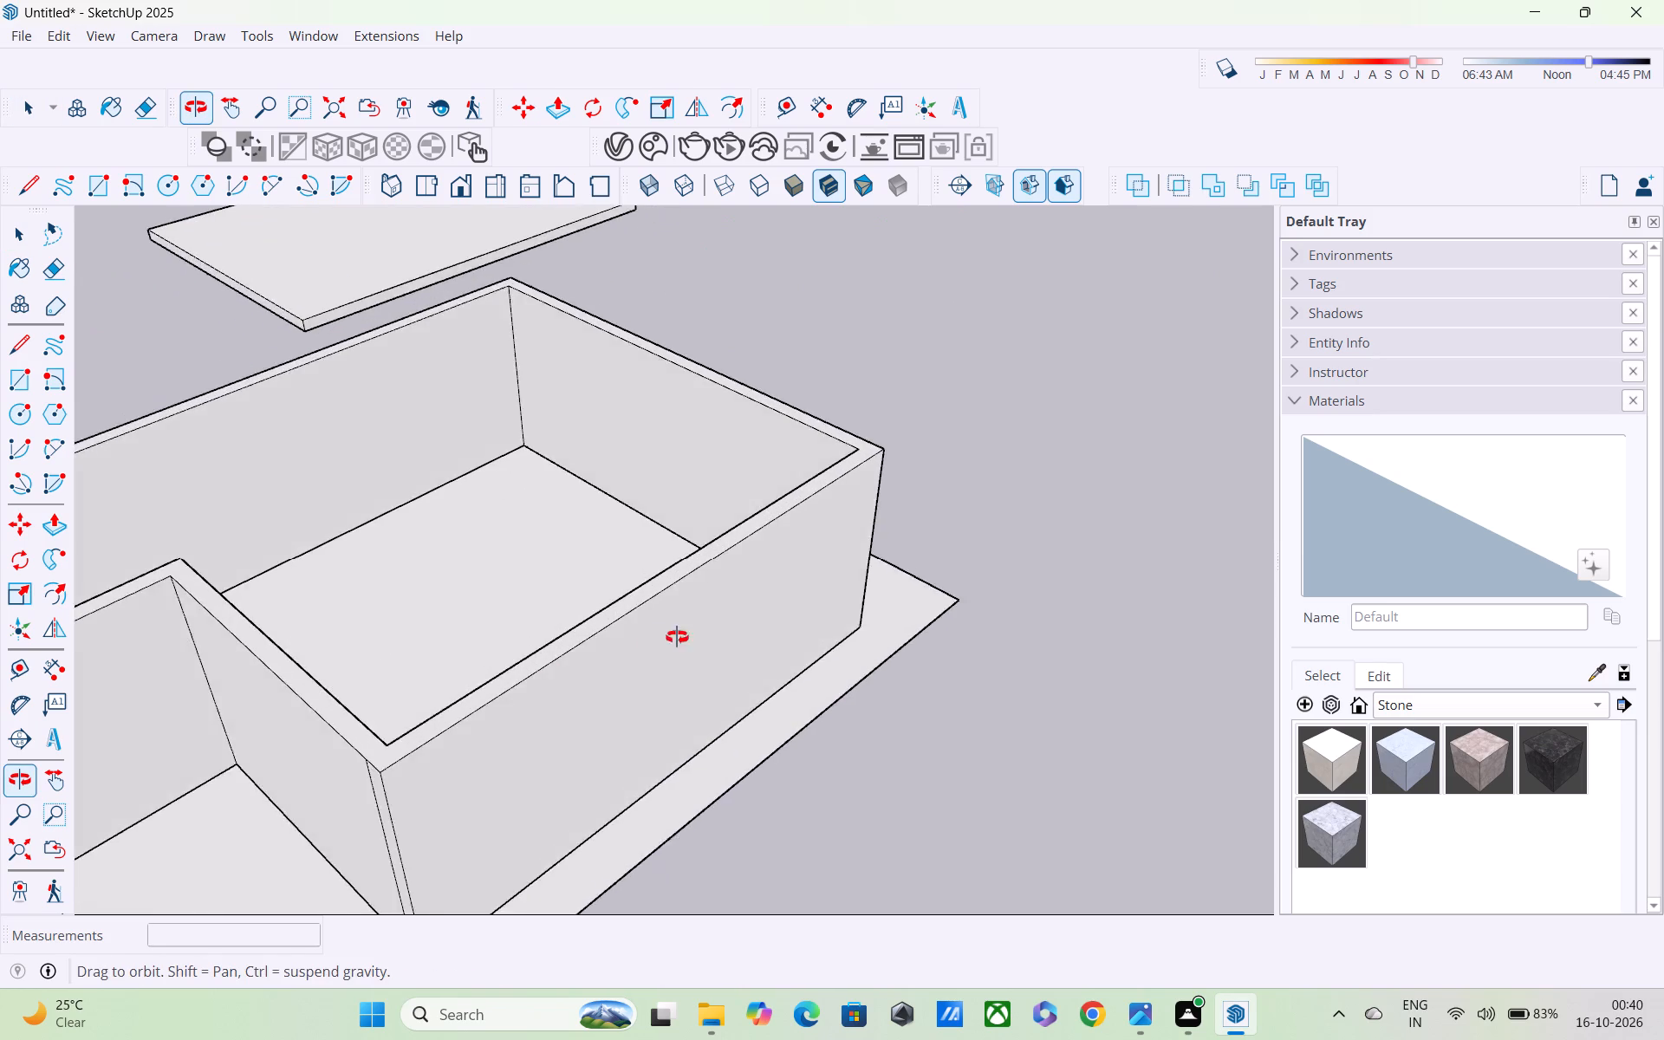
pyautogui.moveTo(677, 637); pyautogui.dragTo(842, 554, button='middle')
pyautogui.scroll(-2, 842, 556)
pyautogui.moveTo(834, 629); pyautogui.dragTo(868, 578, button='middle')
pyautogui.scroll(4, 851, 594)
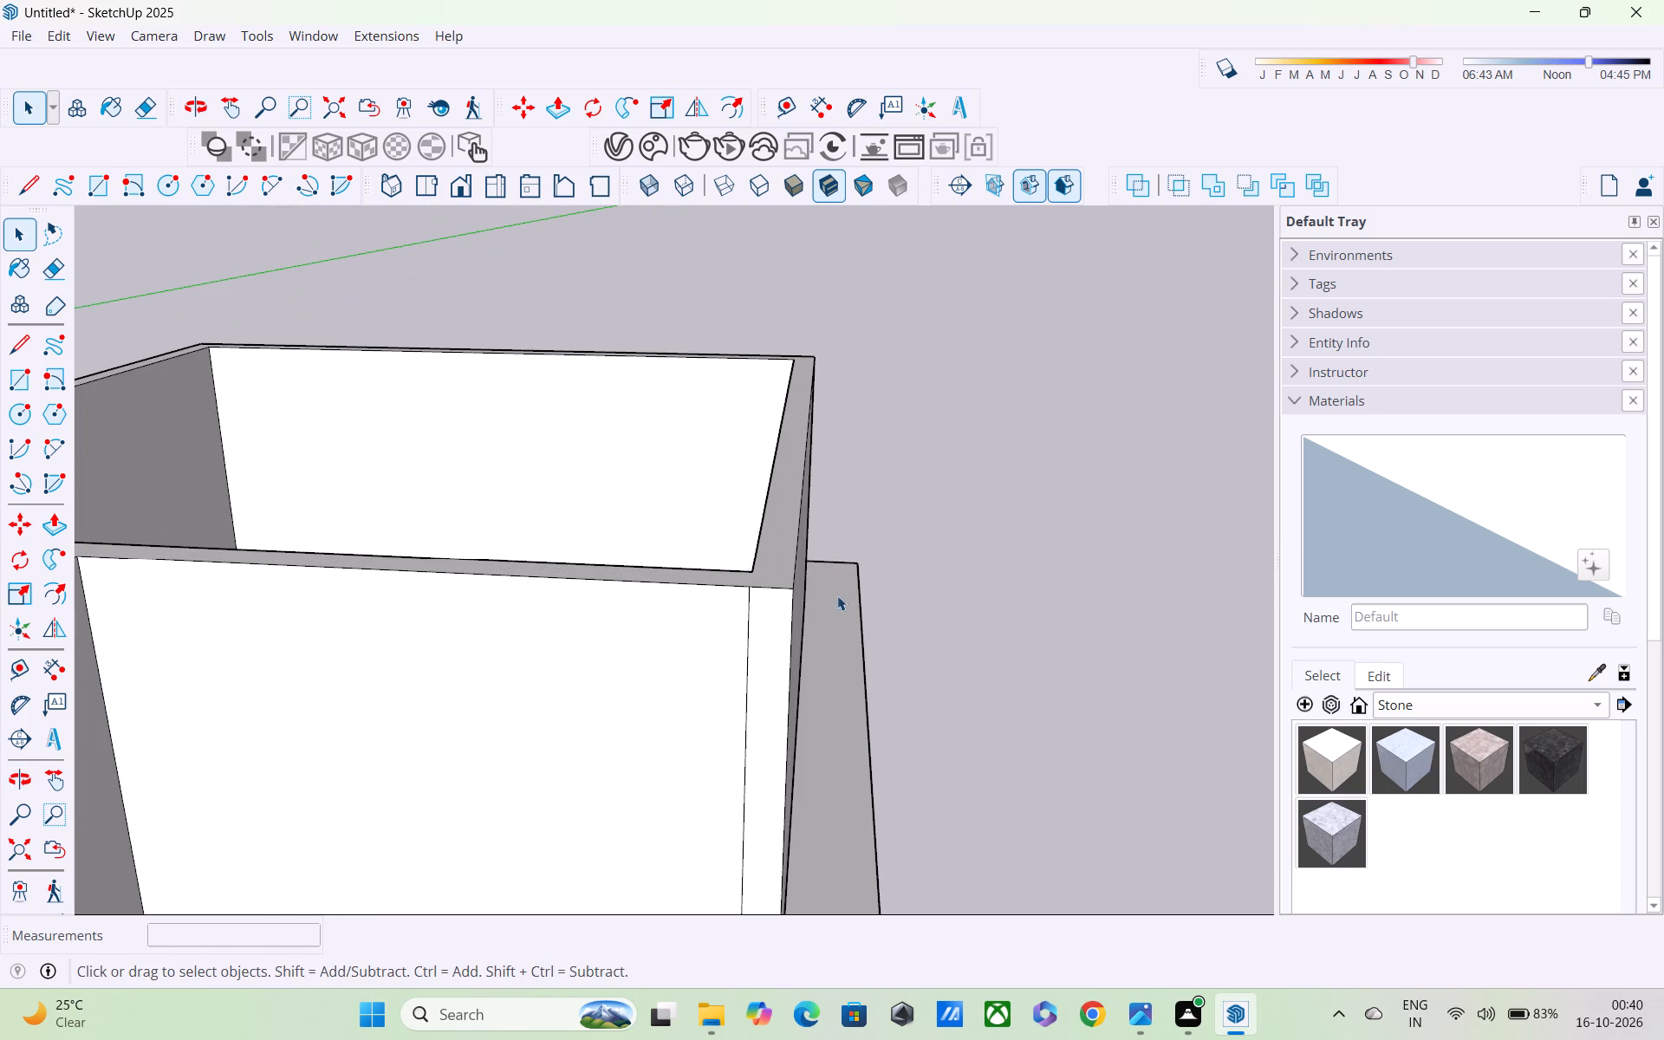
pyautogui.press('e')
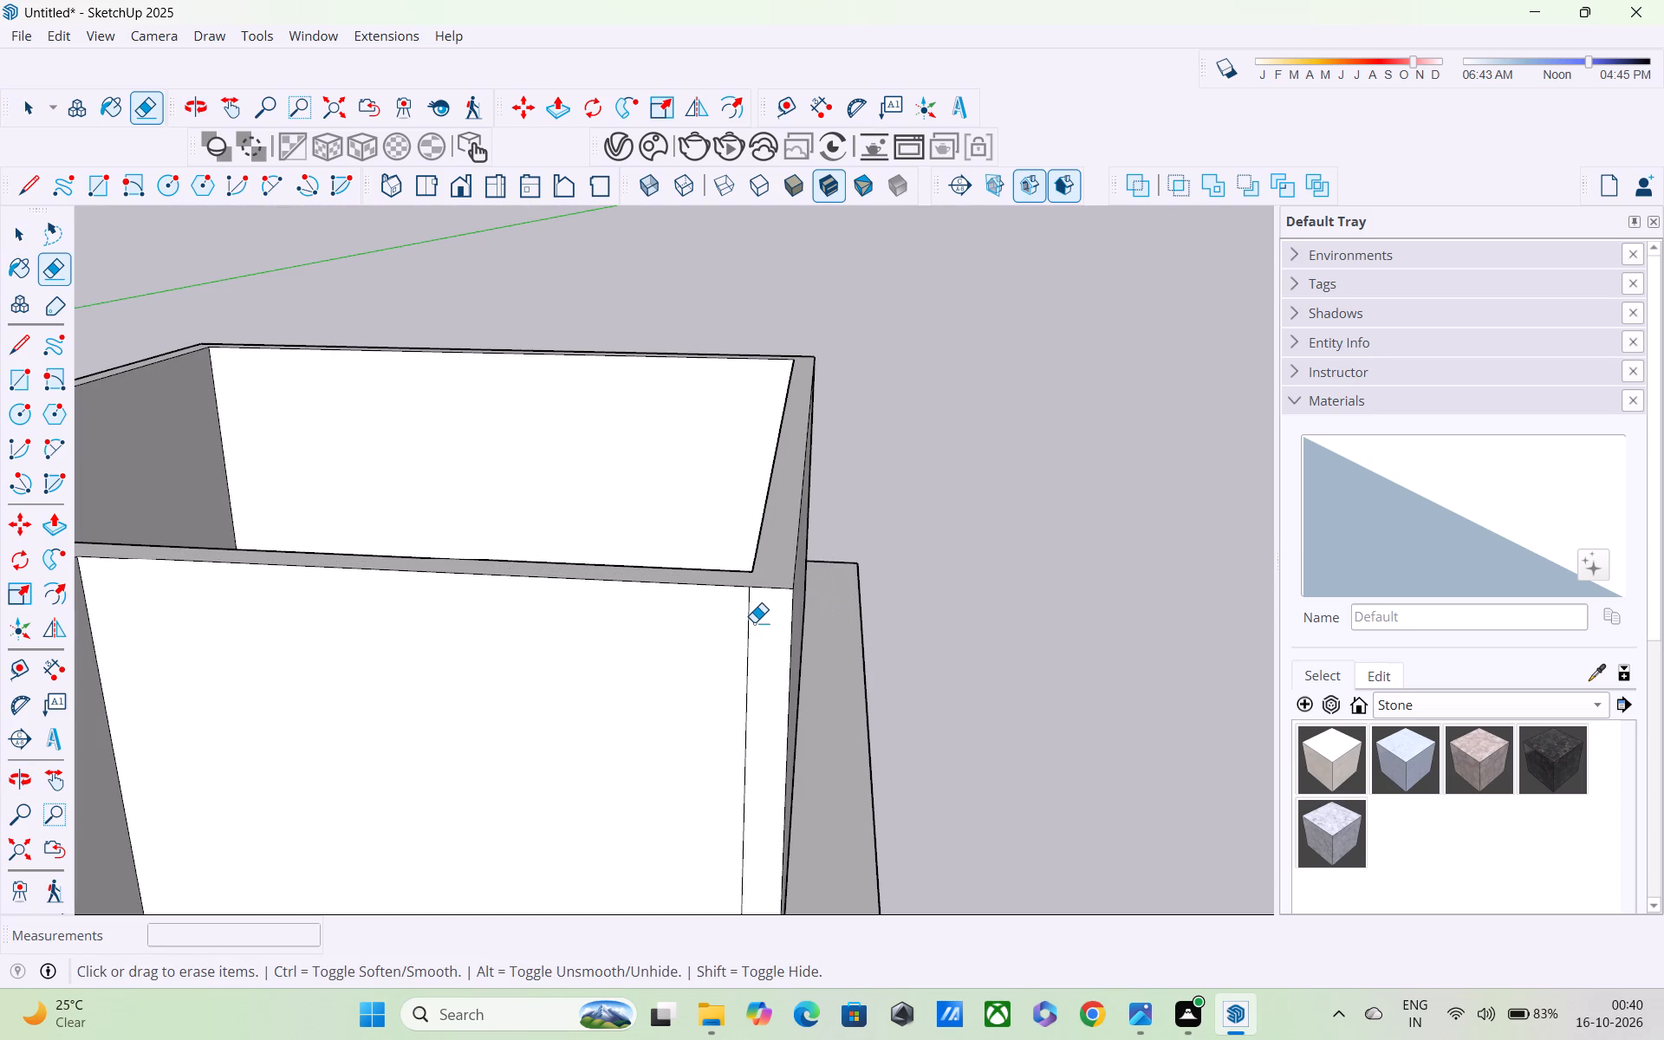
pyautogui.click(754, 622)
pyautogui.click(751, 609)
# Erase the two vertical seam lines near the corners of the projecting wing's end wall.
pyautogui.scroll(-6, 751, 611)
pyautogui.moveTo(613, 652); pyautogui.dragTo(659, 631, button='middle')
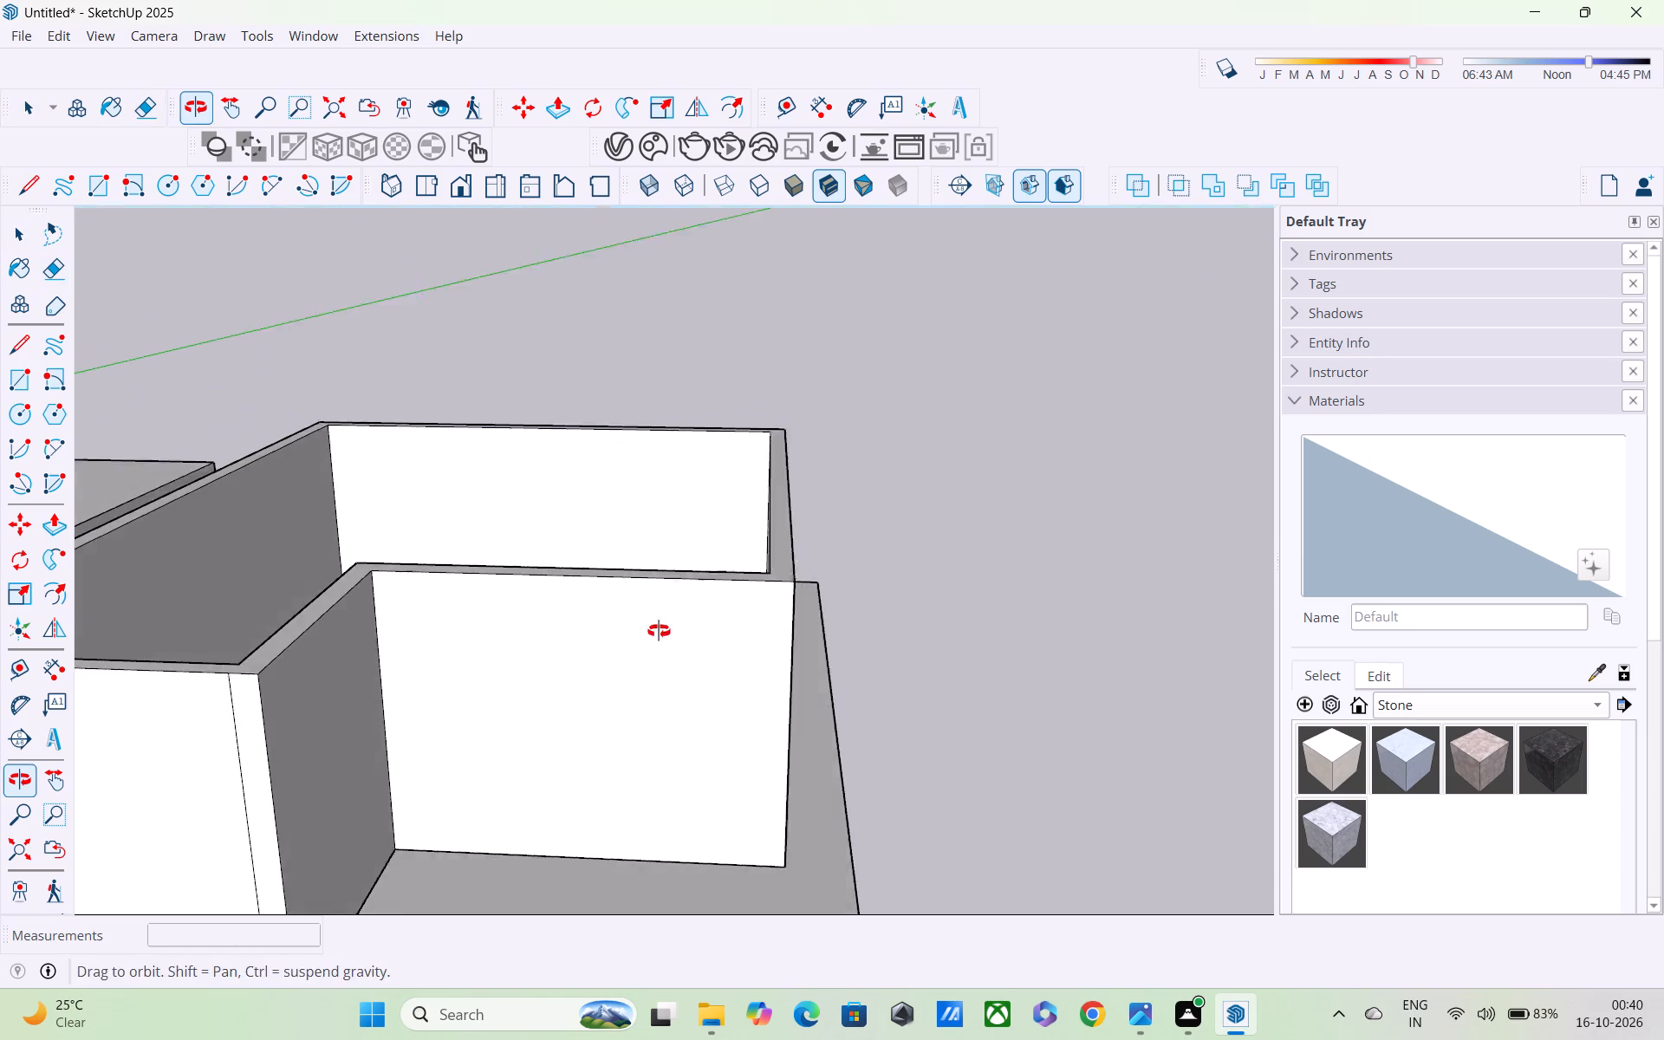
pyautogui.moveTo(659, 631); pyautogui.dragTo(675, 625, button='middle')
pyautogui.keyDown('shift'); pyautogui.moveTo(653, 661); pyautogui.dragTo(1011, 537, button='middle'); pyautogui.keyUp('shift')
pyautogui.keyDown('shift'); pyautogui.scroll(4, 862, 593); pyautogui.keyUp('shift')
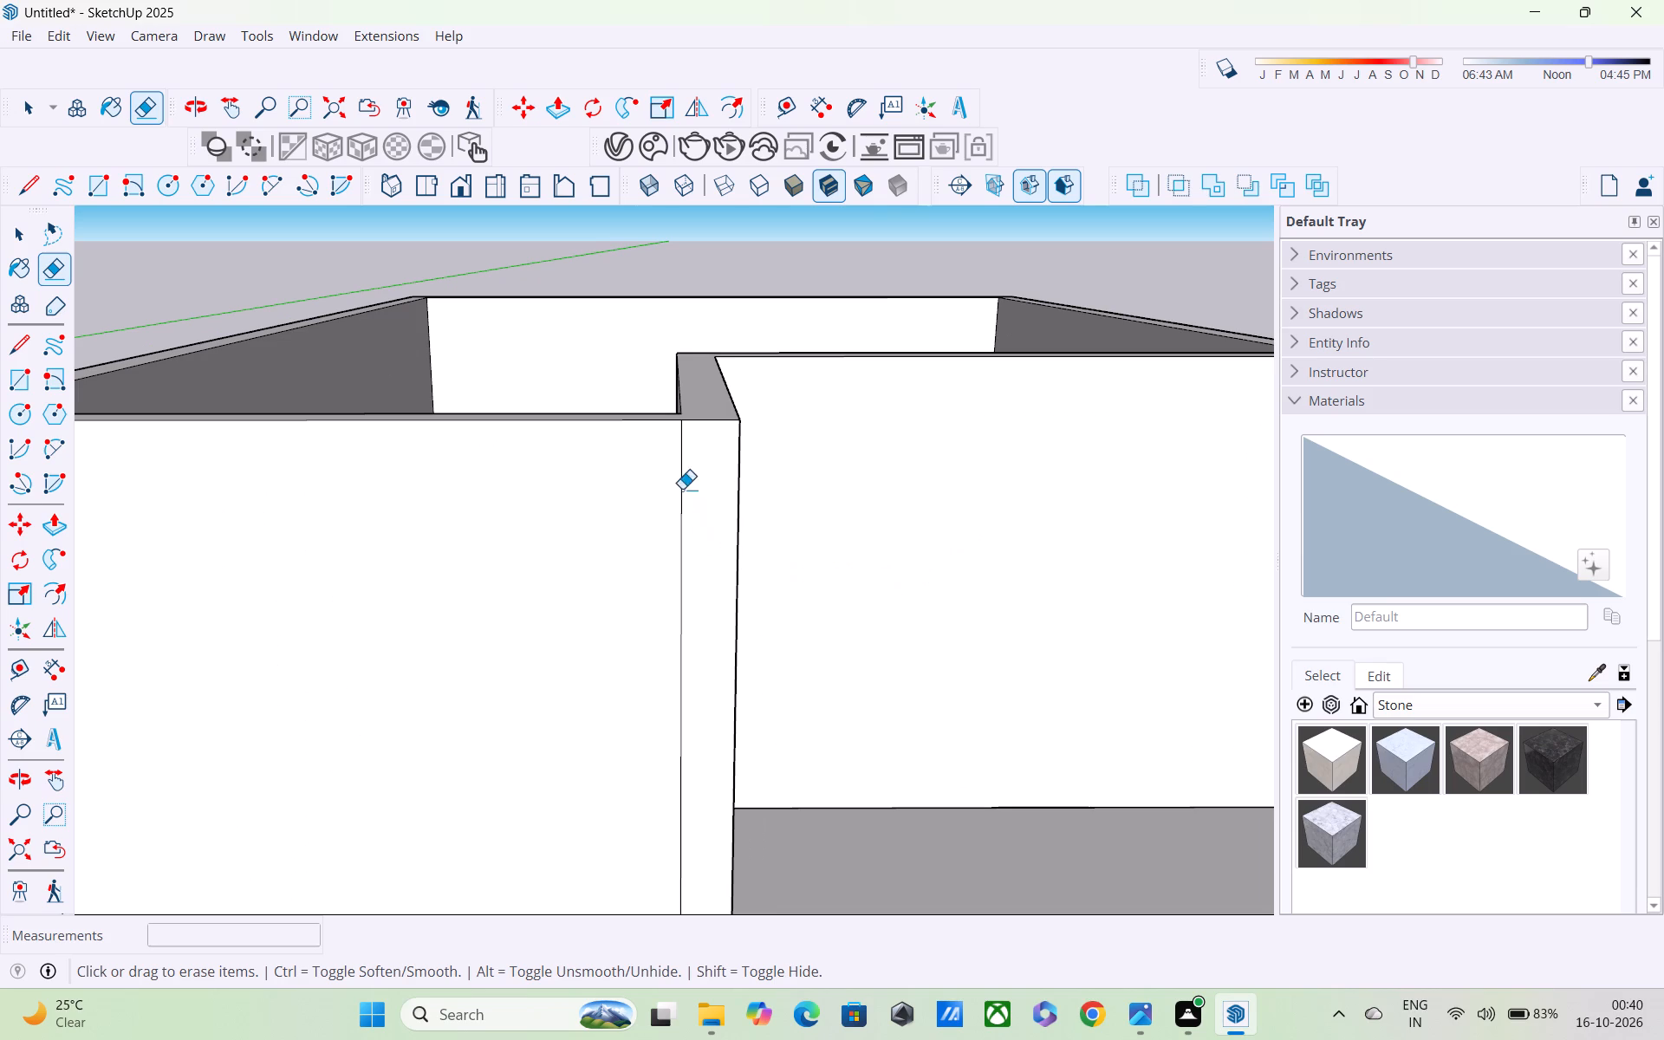
pyautogui.click(682, 489)
pyautogui.scroll(-1, 667, 516)
pyautogui.keyDown('shift'); pyautogui.moveTo(683, 538); pyautogui.dragTo(1058, 543, button='middle'); pyautogui.keyUp('shift')
pyautogui.keyDown('shift'); pyautogui.scroll(-2, 1058, 543); pyautogui.keyUp('shift')
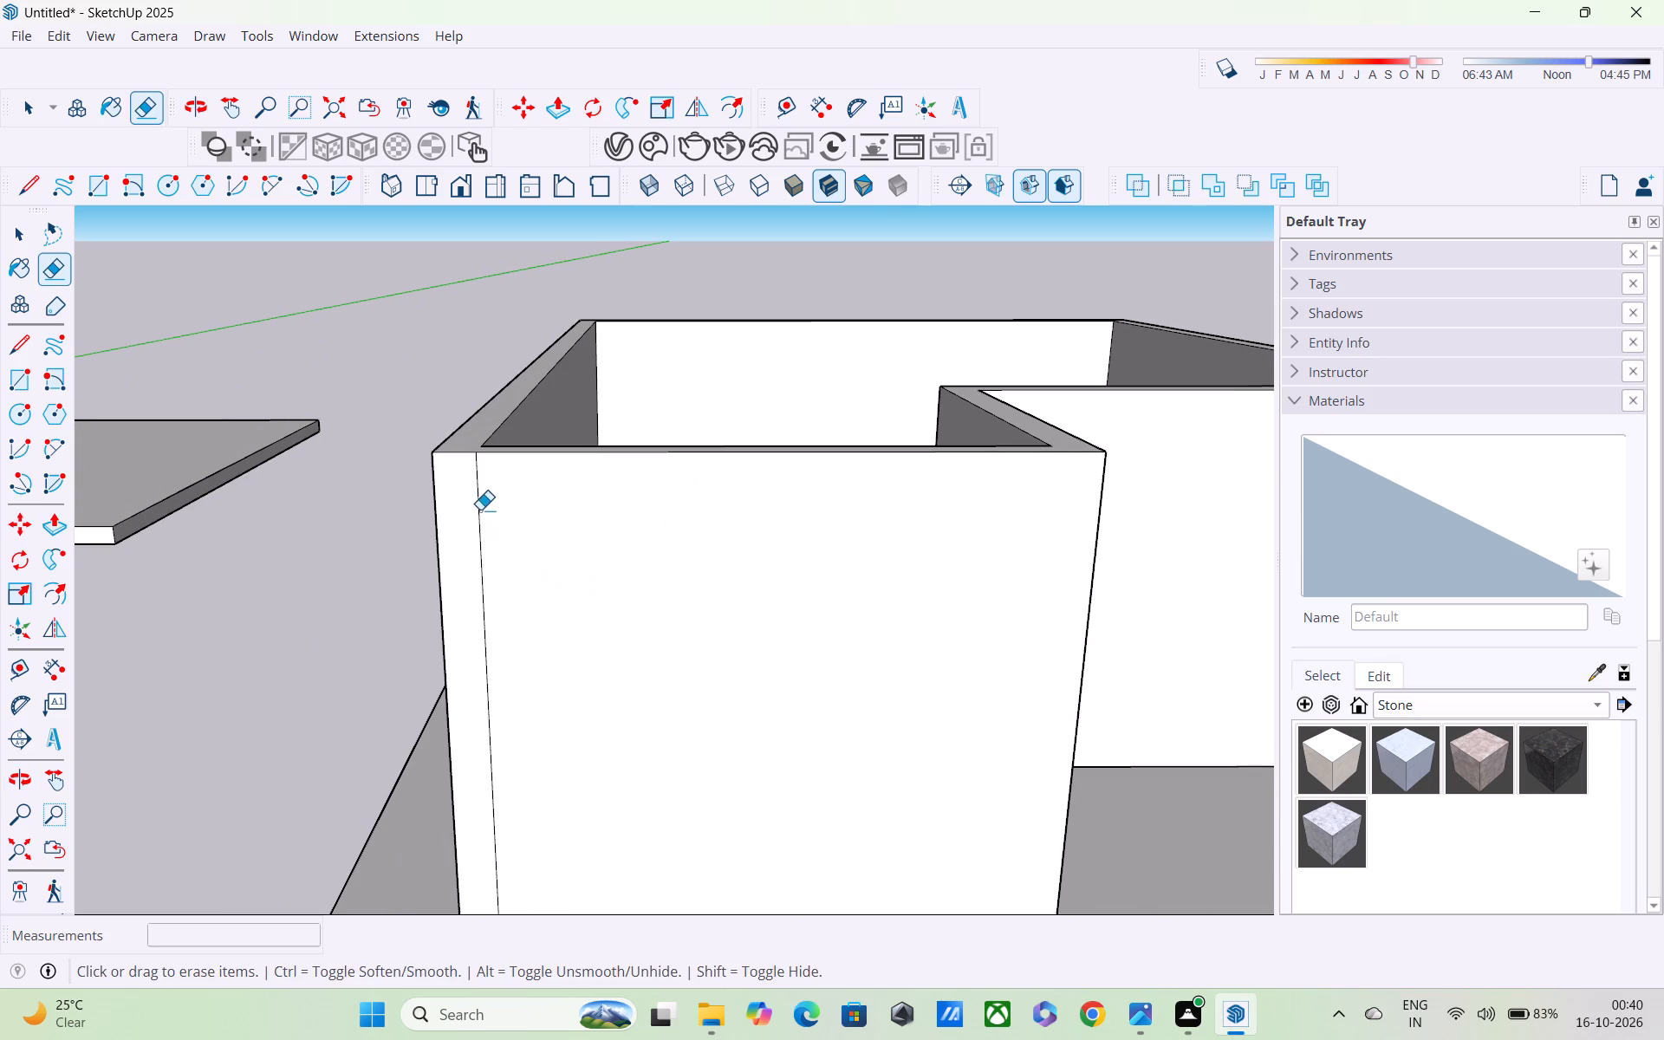
pyautogui.click(479, 505)
# Move the roof slab group about 55'8" by its bottom corner onto the top outer corner of the projecting wing's end wall.
pyautogui.moveTo(539, 600); pyautogui.dragTo(803, 719, button='middle')
pyautogui.scroll(-8, 666, 556)
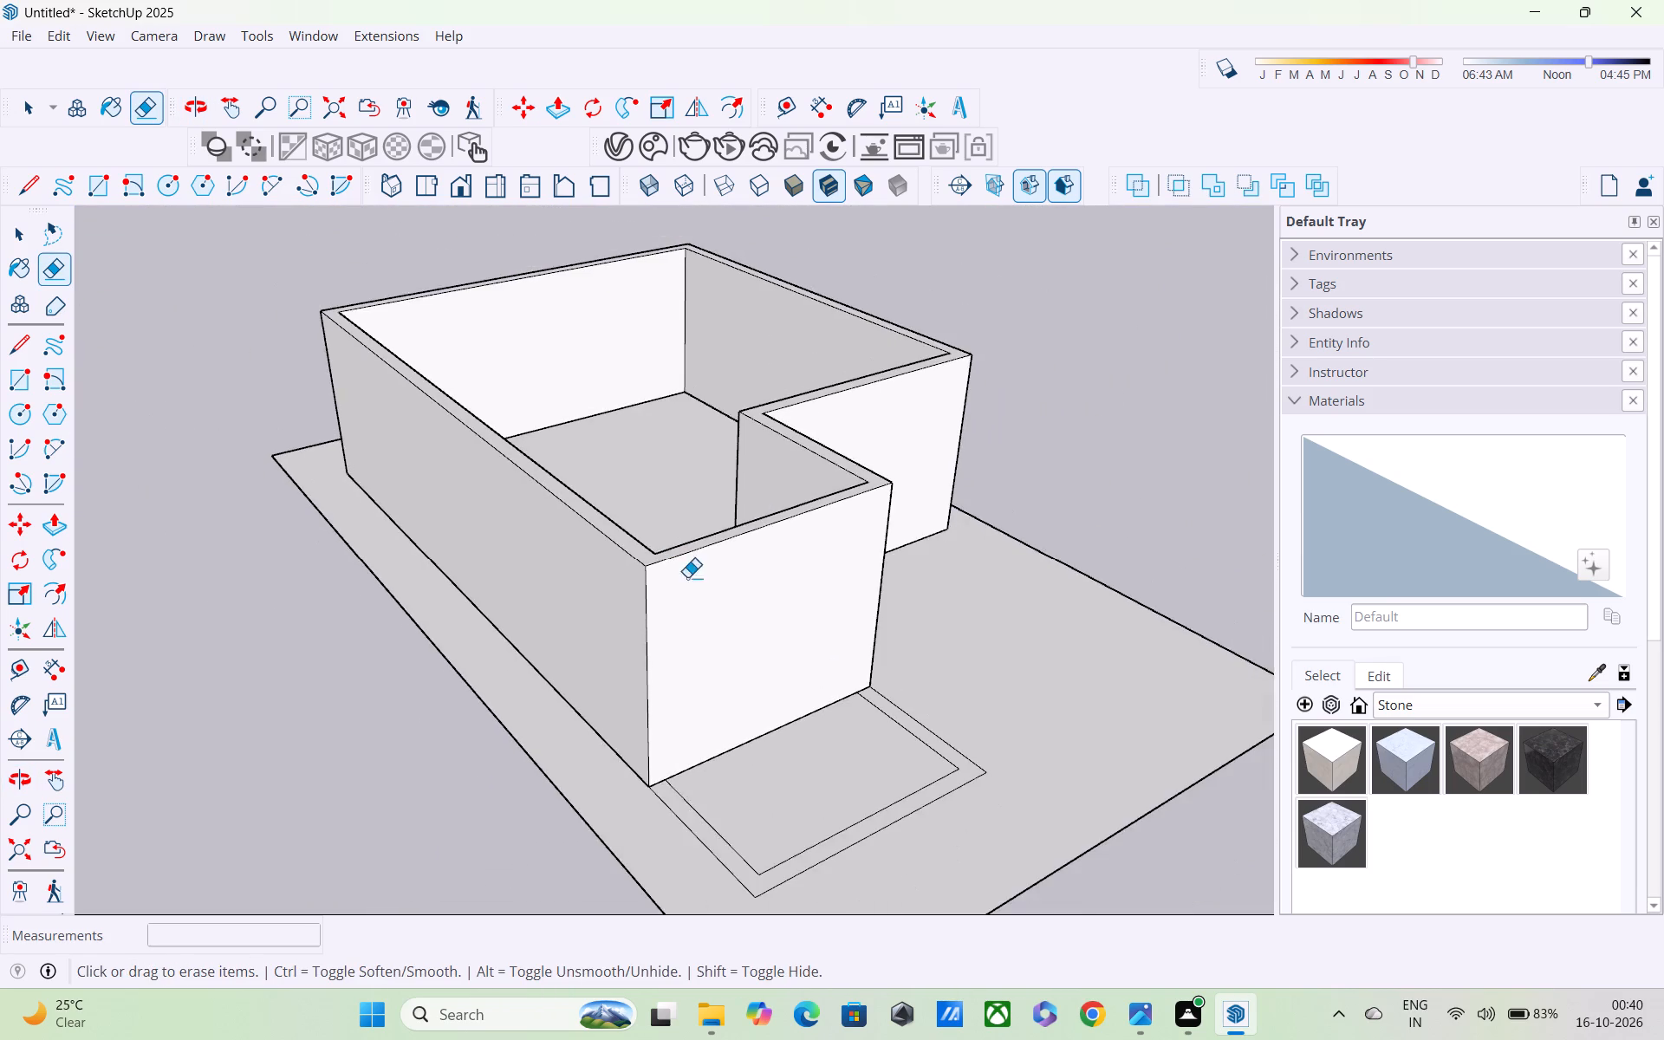
pyautogui.scroll(1, 692, 608)
pyautogui.moveTo(683, 603); pyautogui.dragTo(476, 528, button='middle')
pyautogui.scroll(-7, 477, 533)
pyautogui.moveTo(341, 555); pyautogui.dragTo(382, 650, button='middle')
pyautogui.scroll(-3, 338, 518)
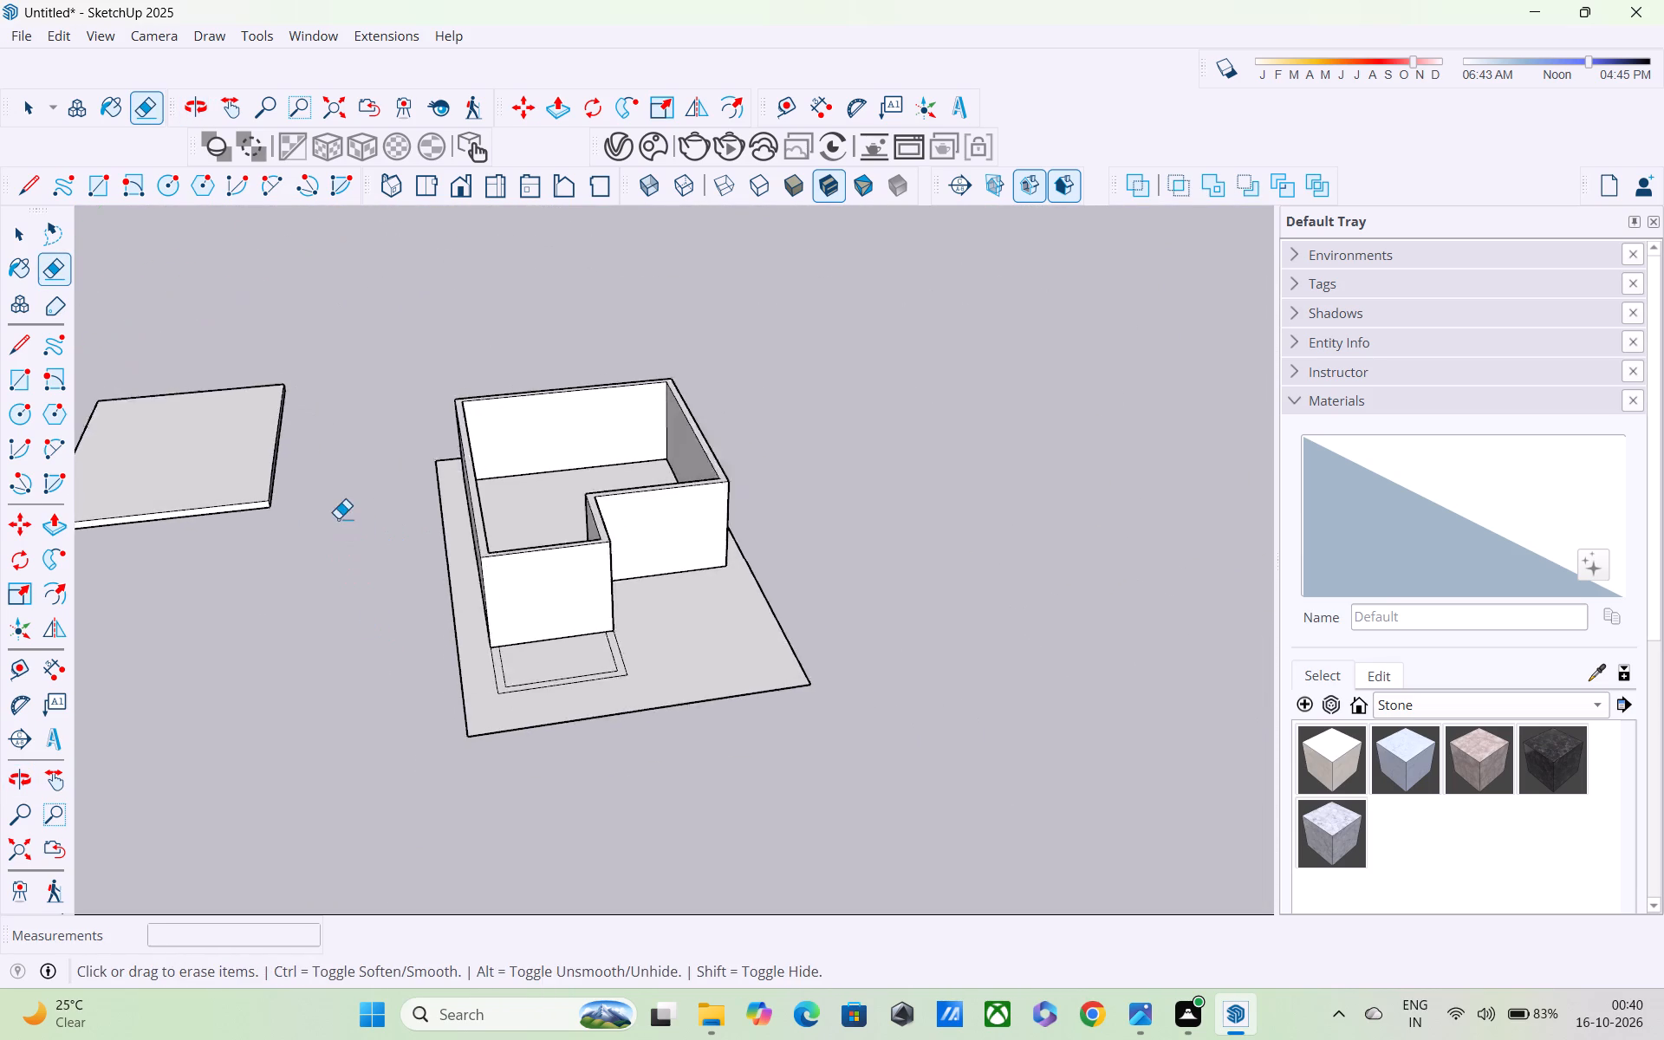
pyautogui.scroll(-3, 338, 518)
pyautogui.press('space')
pyautogui.click(289, 484)
pyautogui.press('m')
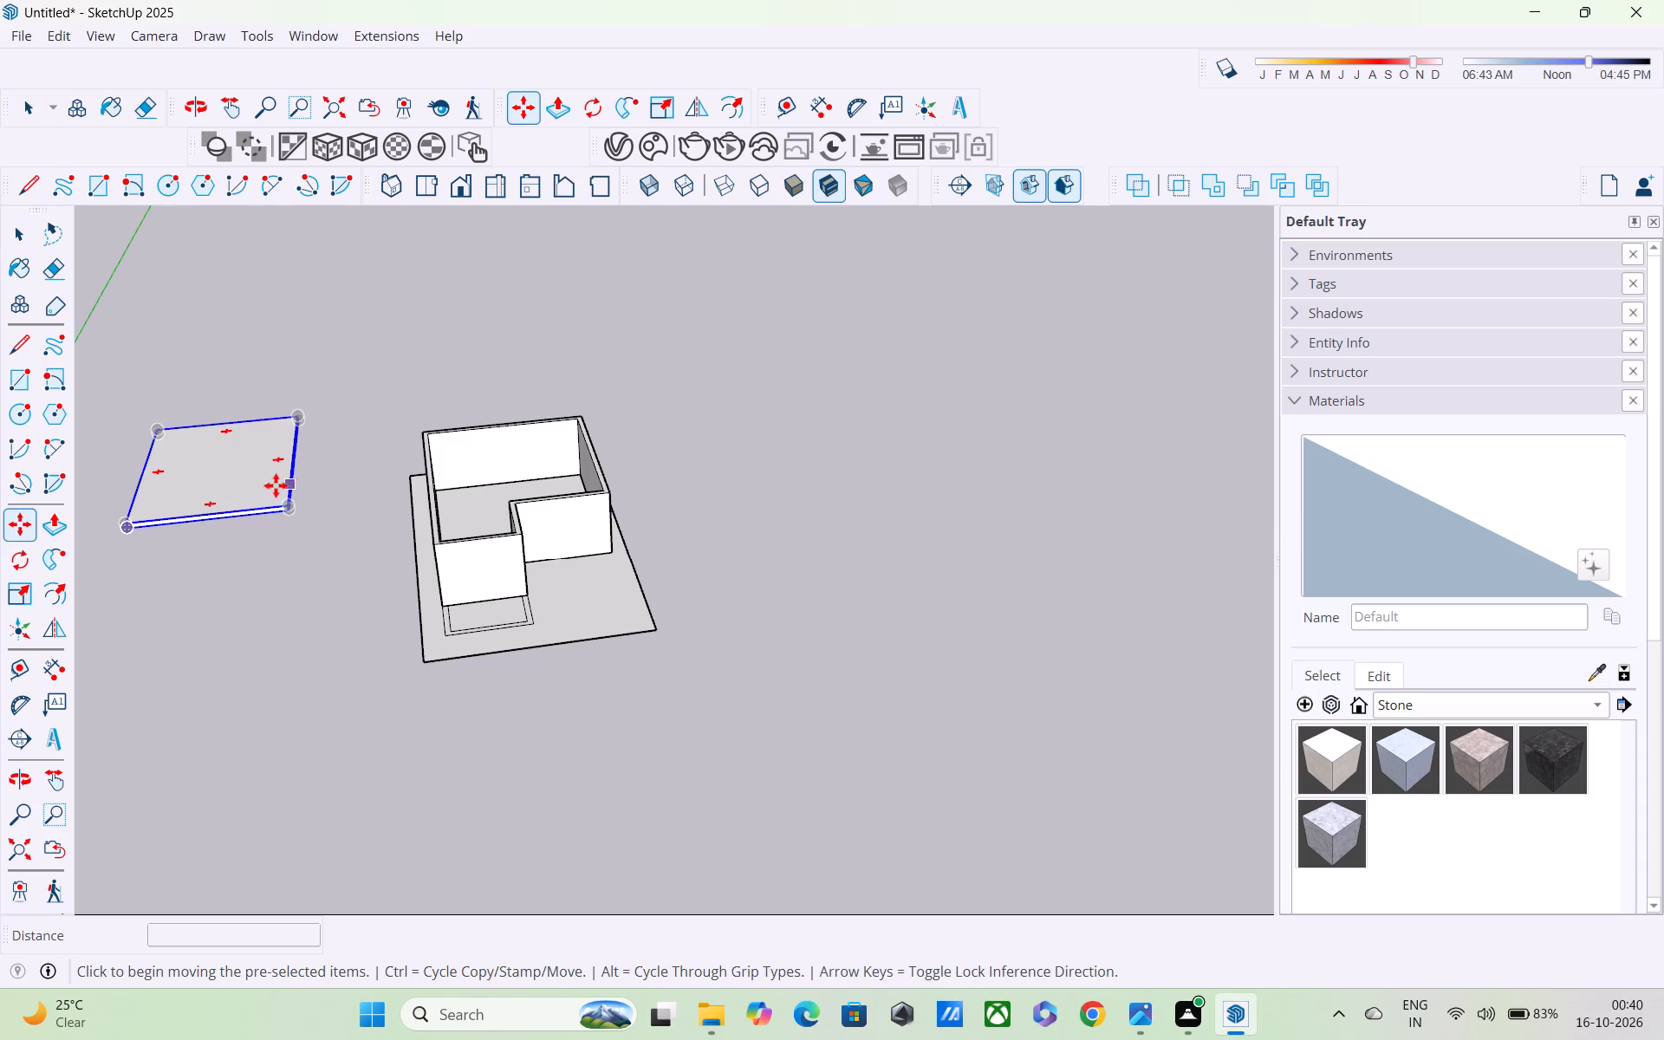
pyautogui.scroll(10, 158, 526)
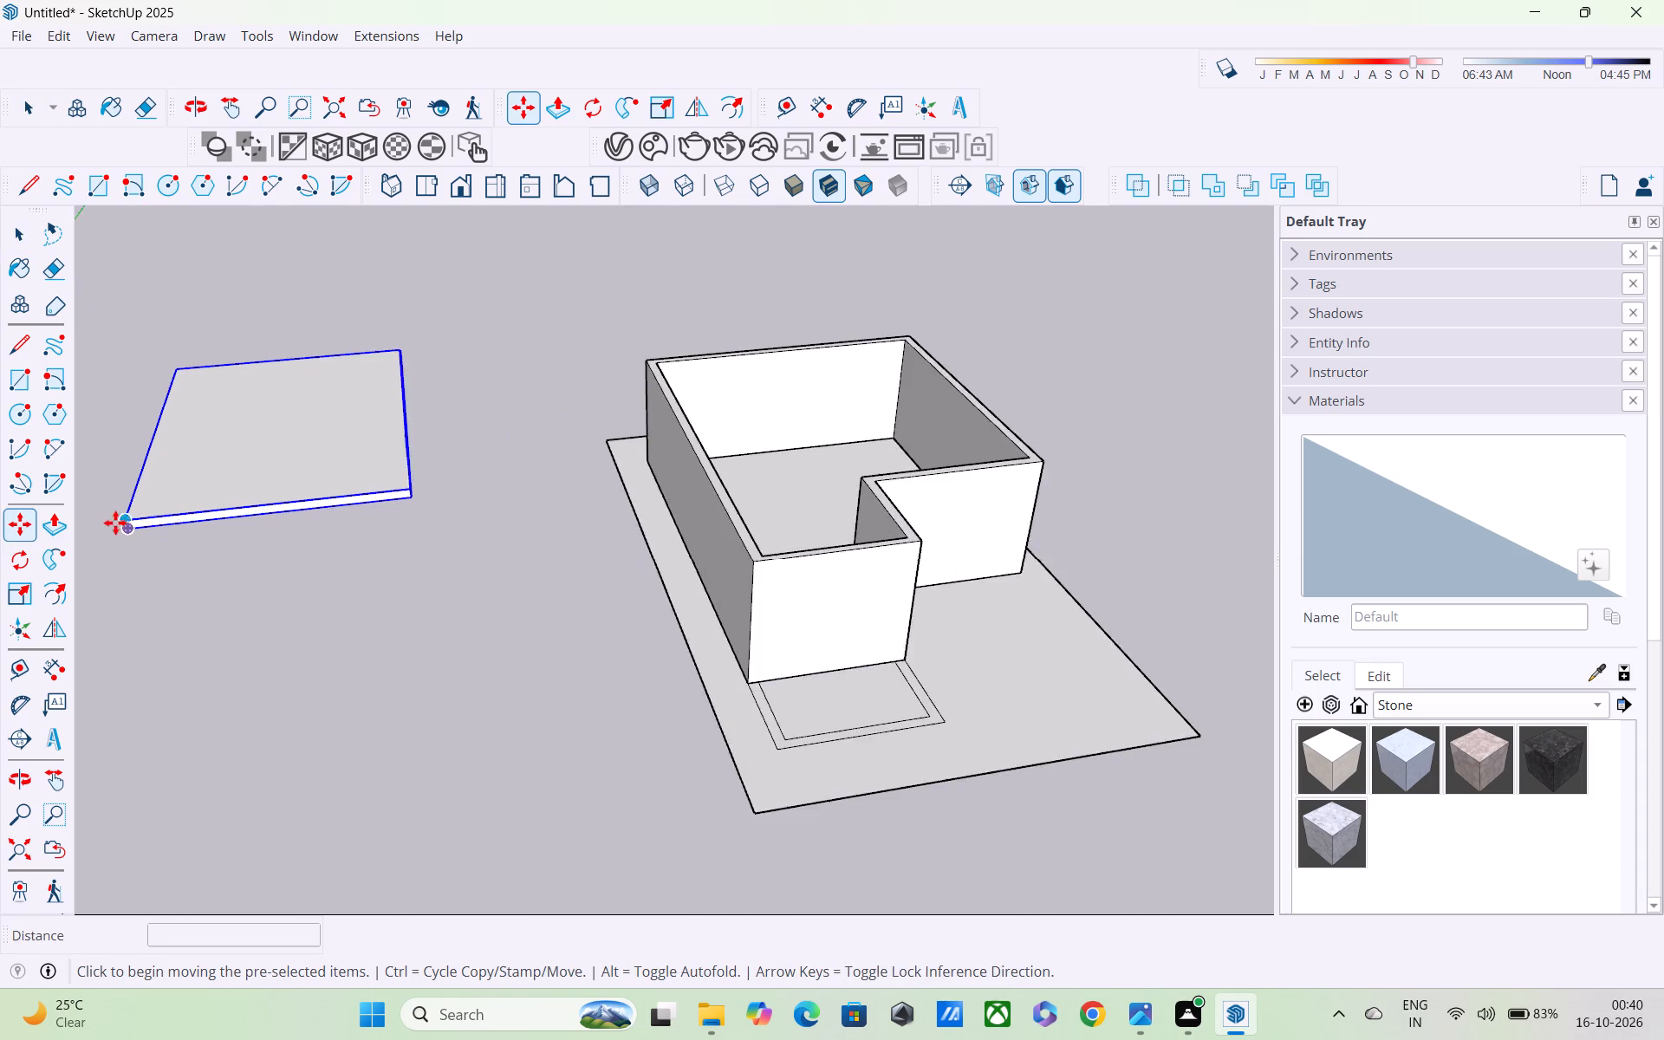
pyautogui.scroll(4, 115, 523)
pyautogui.click(133, 536)
pyautogui.scroll(-8, 465, 545)
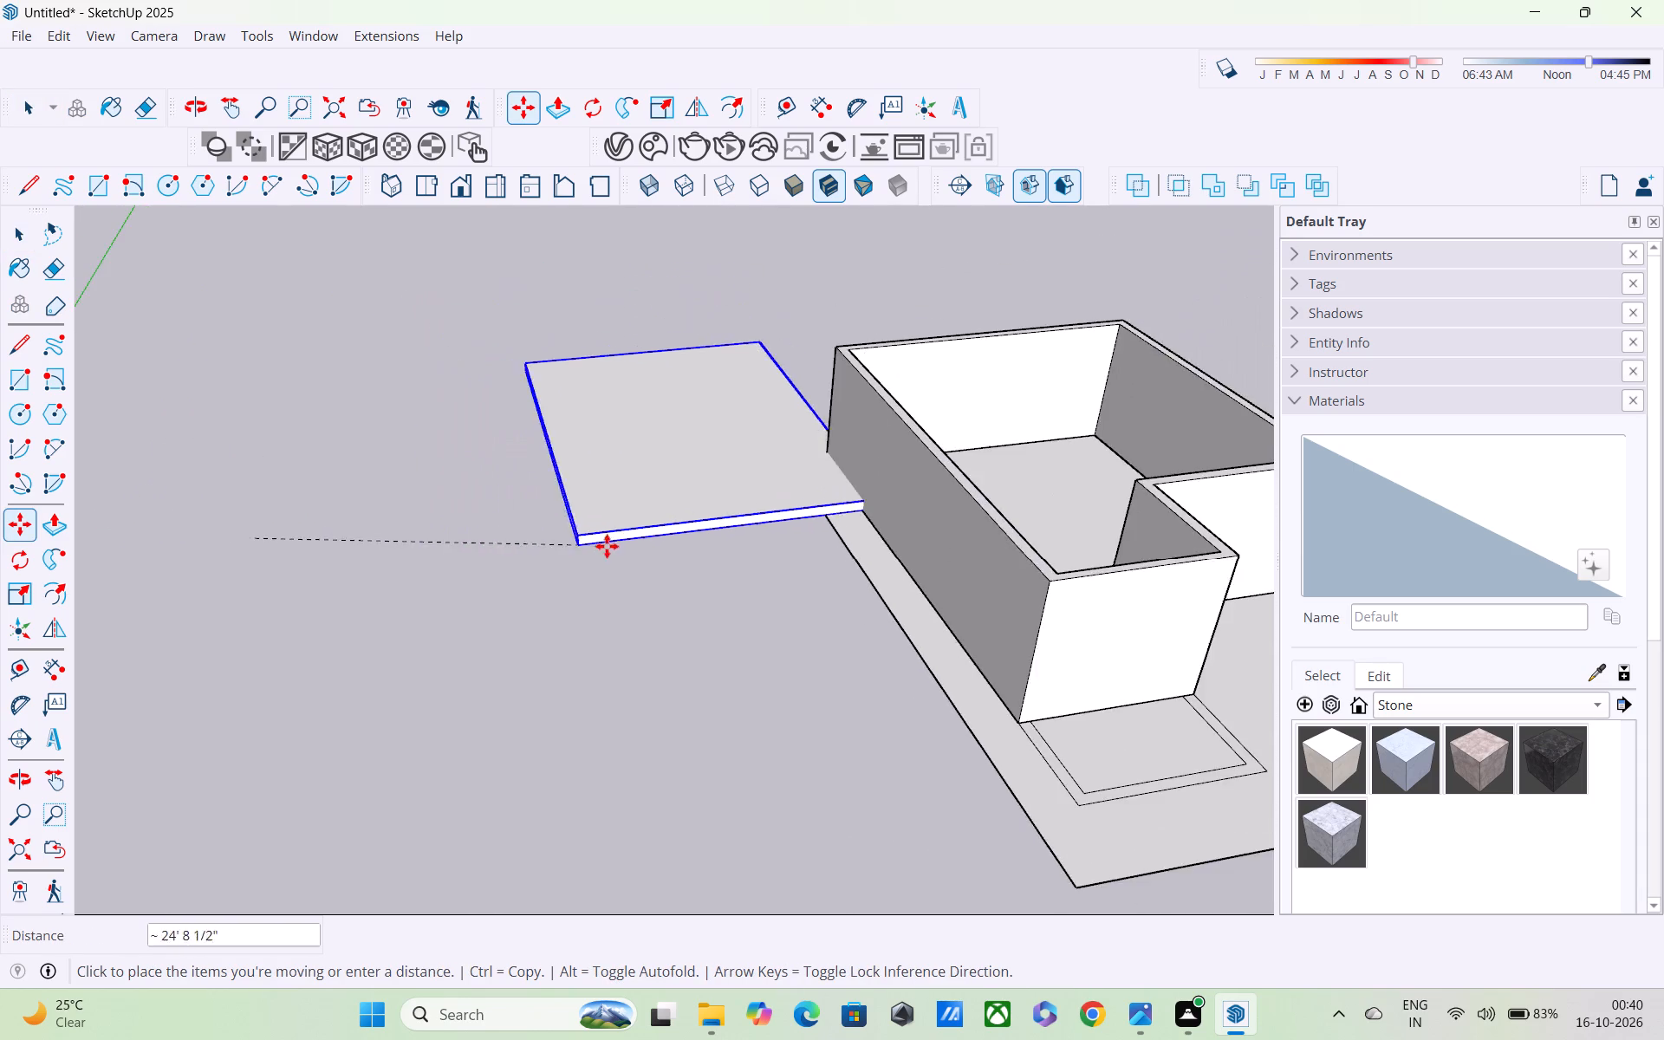
pyautogui.scroll(-2, 607, 546)
pyautogui.click(855, 567)
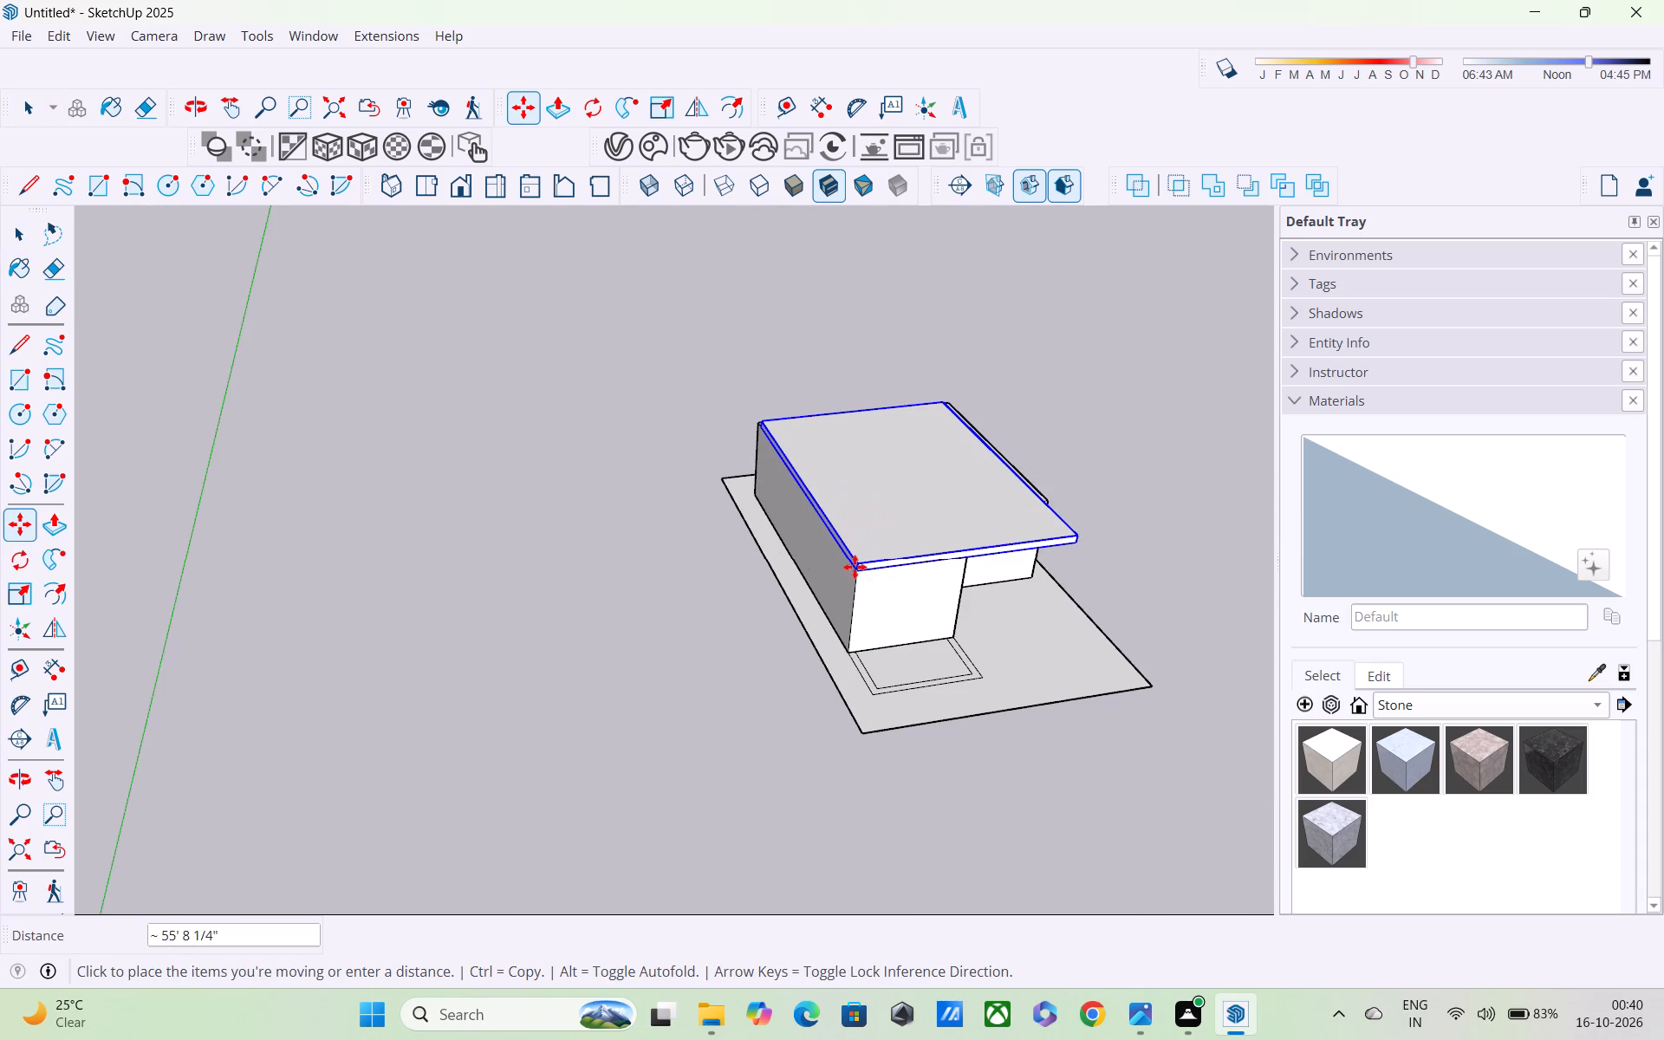
pyautogui.moveTo(893, 610); pyautogui.dragTo(483, 497, button='middle')
pyautogui.scroll(4, 887, 576)
pyautogui.moveTo(890, 584); pyautogui.dragTo(920, 588, button='middle')
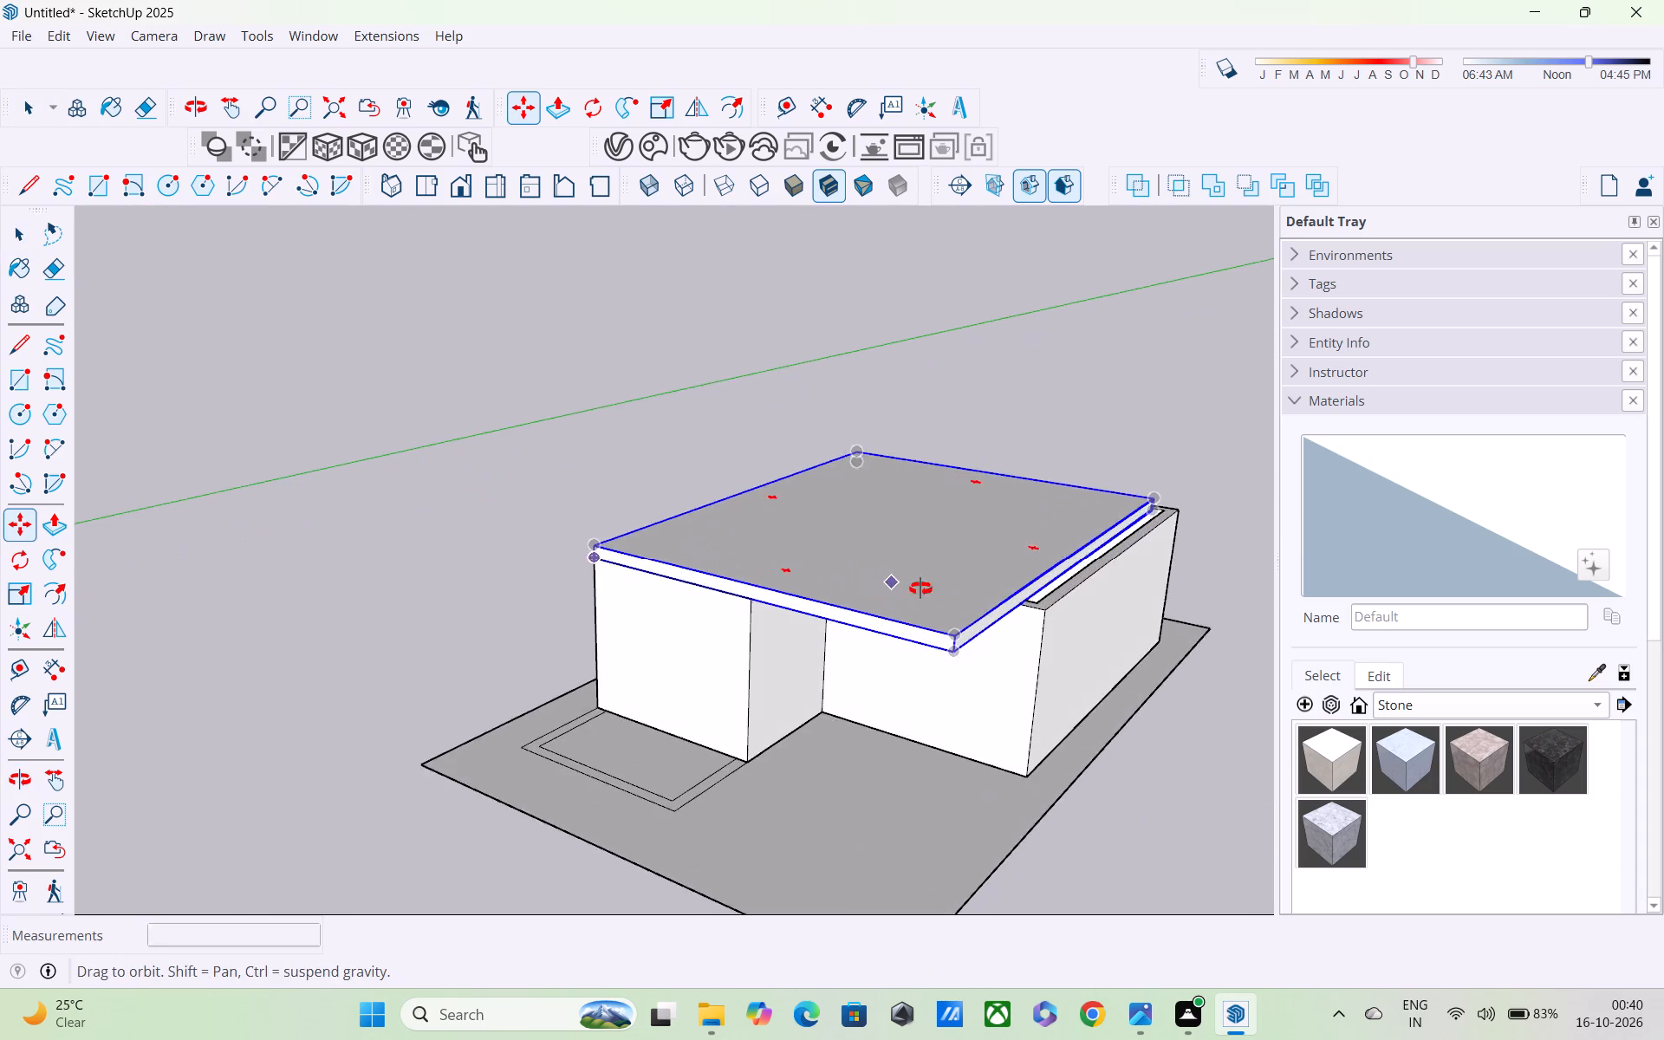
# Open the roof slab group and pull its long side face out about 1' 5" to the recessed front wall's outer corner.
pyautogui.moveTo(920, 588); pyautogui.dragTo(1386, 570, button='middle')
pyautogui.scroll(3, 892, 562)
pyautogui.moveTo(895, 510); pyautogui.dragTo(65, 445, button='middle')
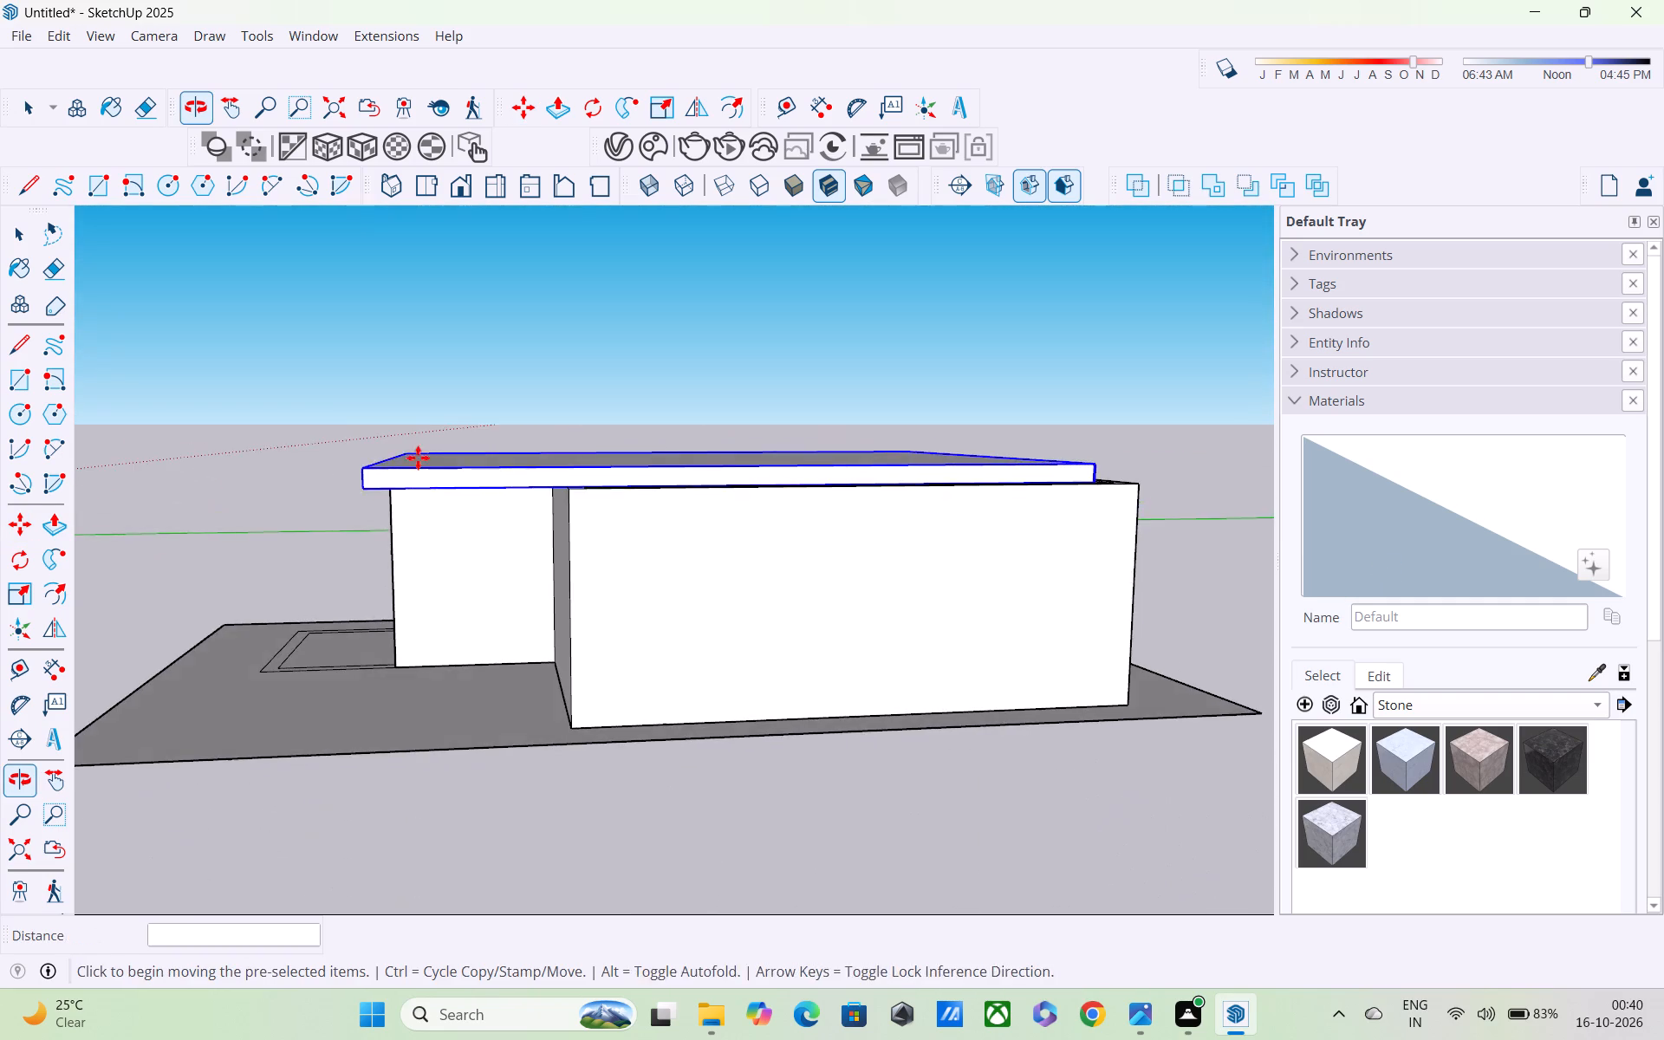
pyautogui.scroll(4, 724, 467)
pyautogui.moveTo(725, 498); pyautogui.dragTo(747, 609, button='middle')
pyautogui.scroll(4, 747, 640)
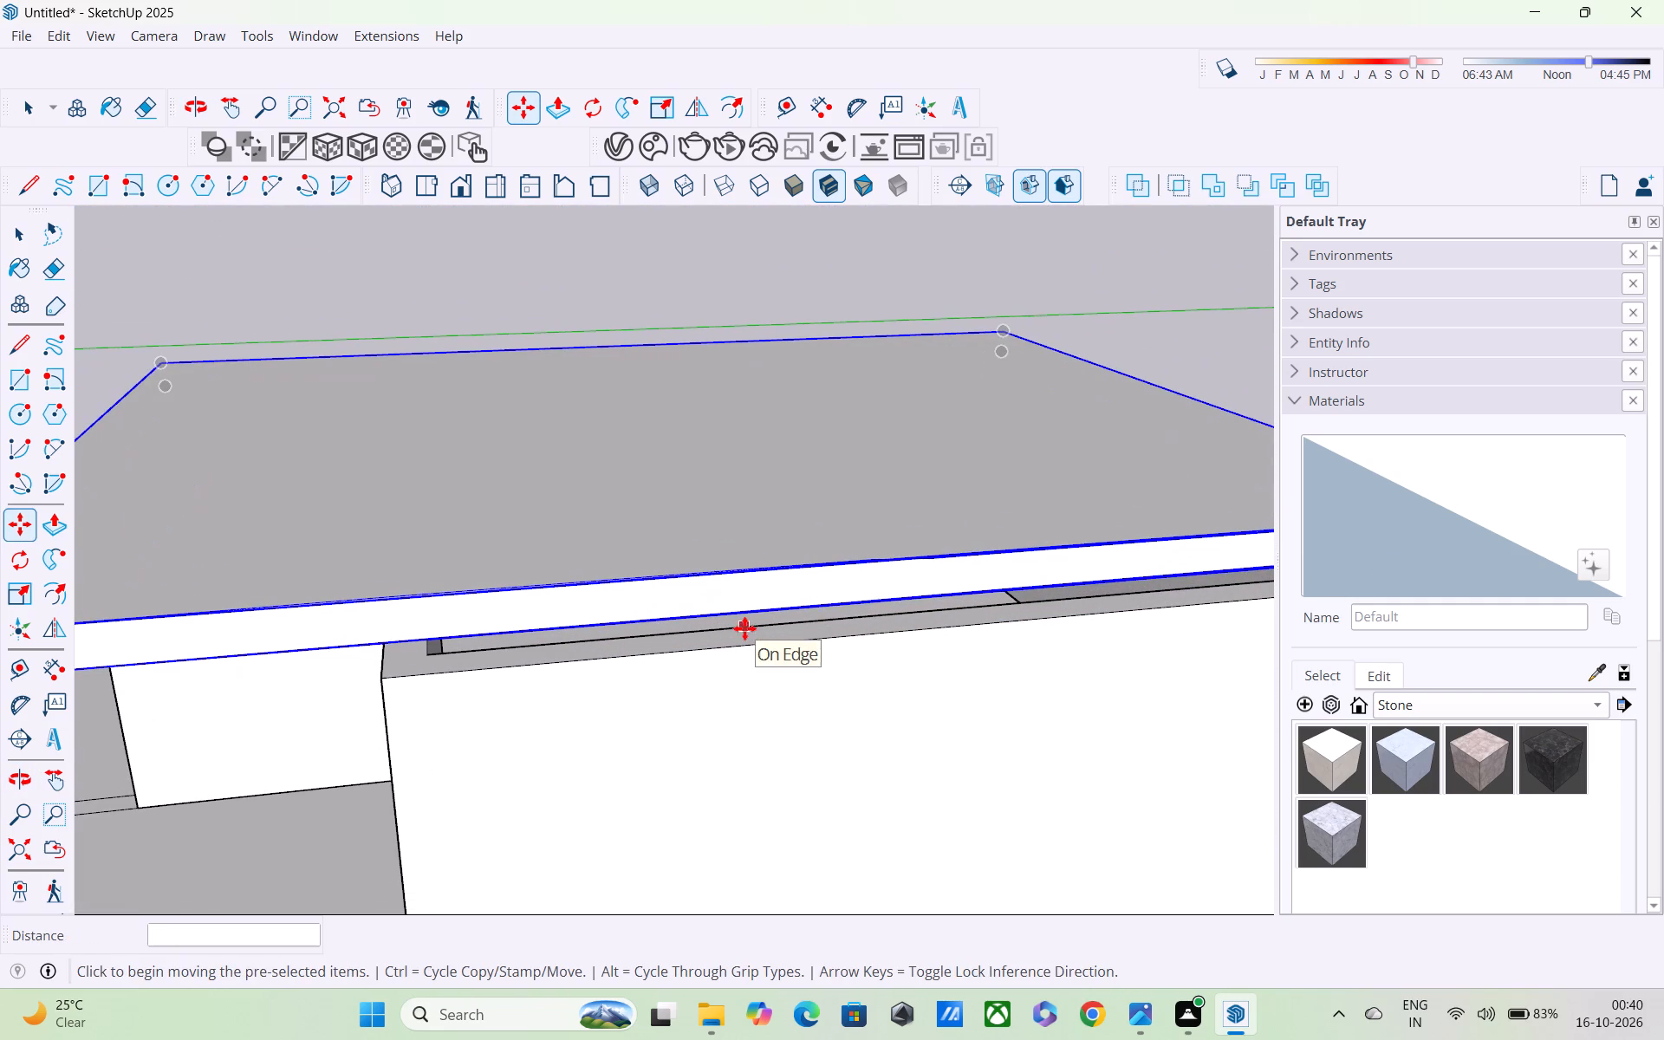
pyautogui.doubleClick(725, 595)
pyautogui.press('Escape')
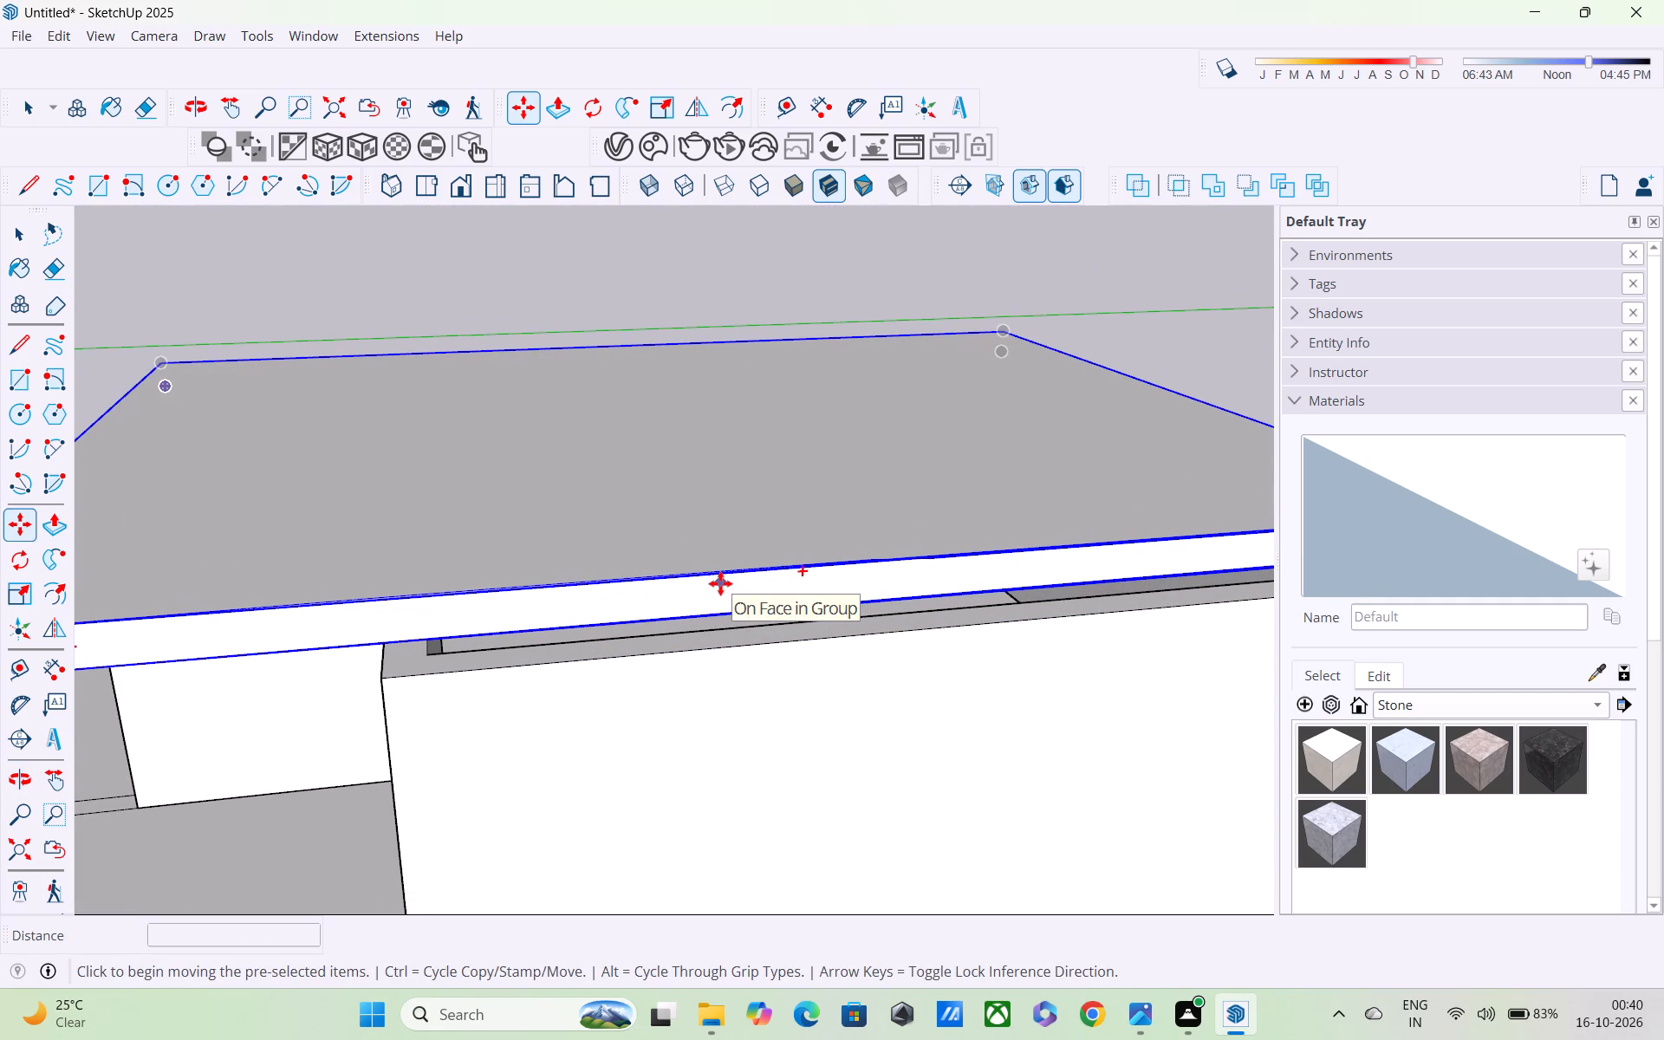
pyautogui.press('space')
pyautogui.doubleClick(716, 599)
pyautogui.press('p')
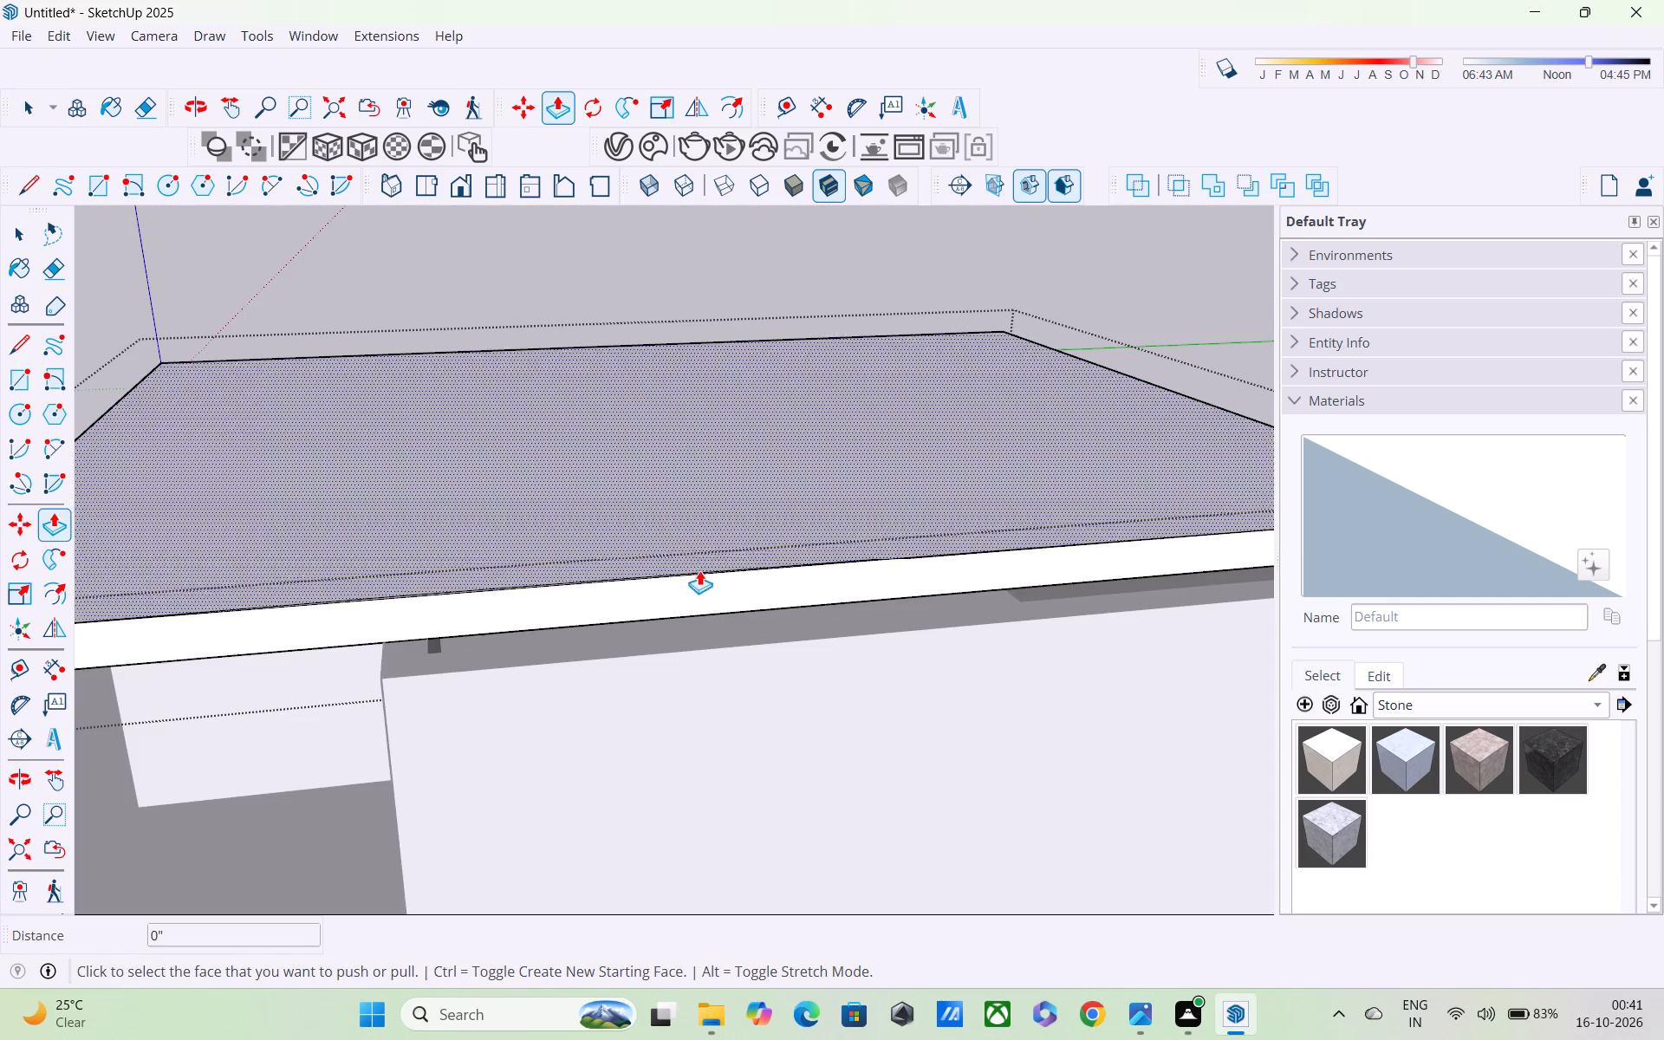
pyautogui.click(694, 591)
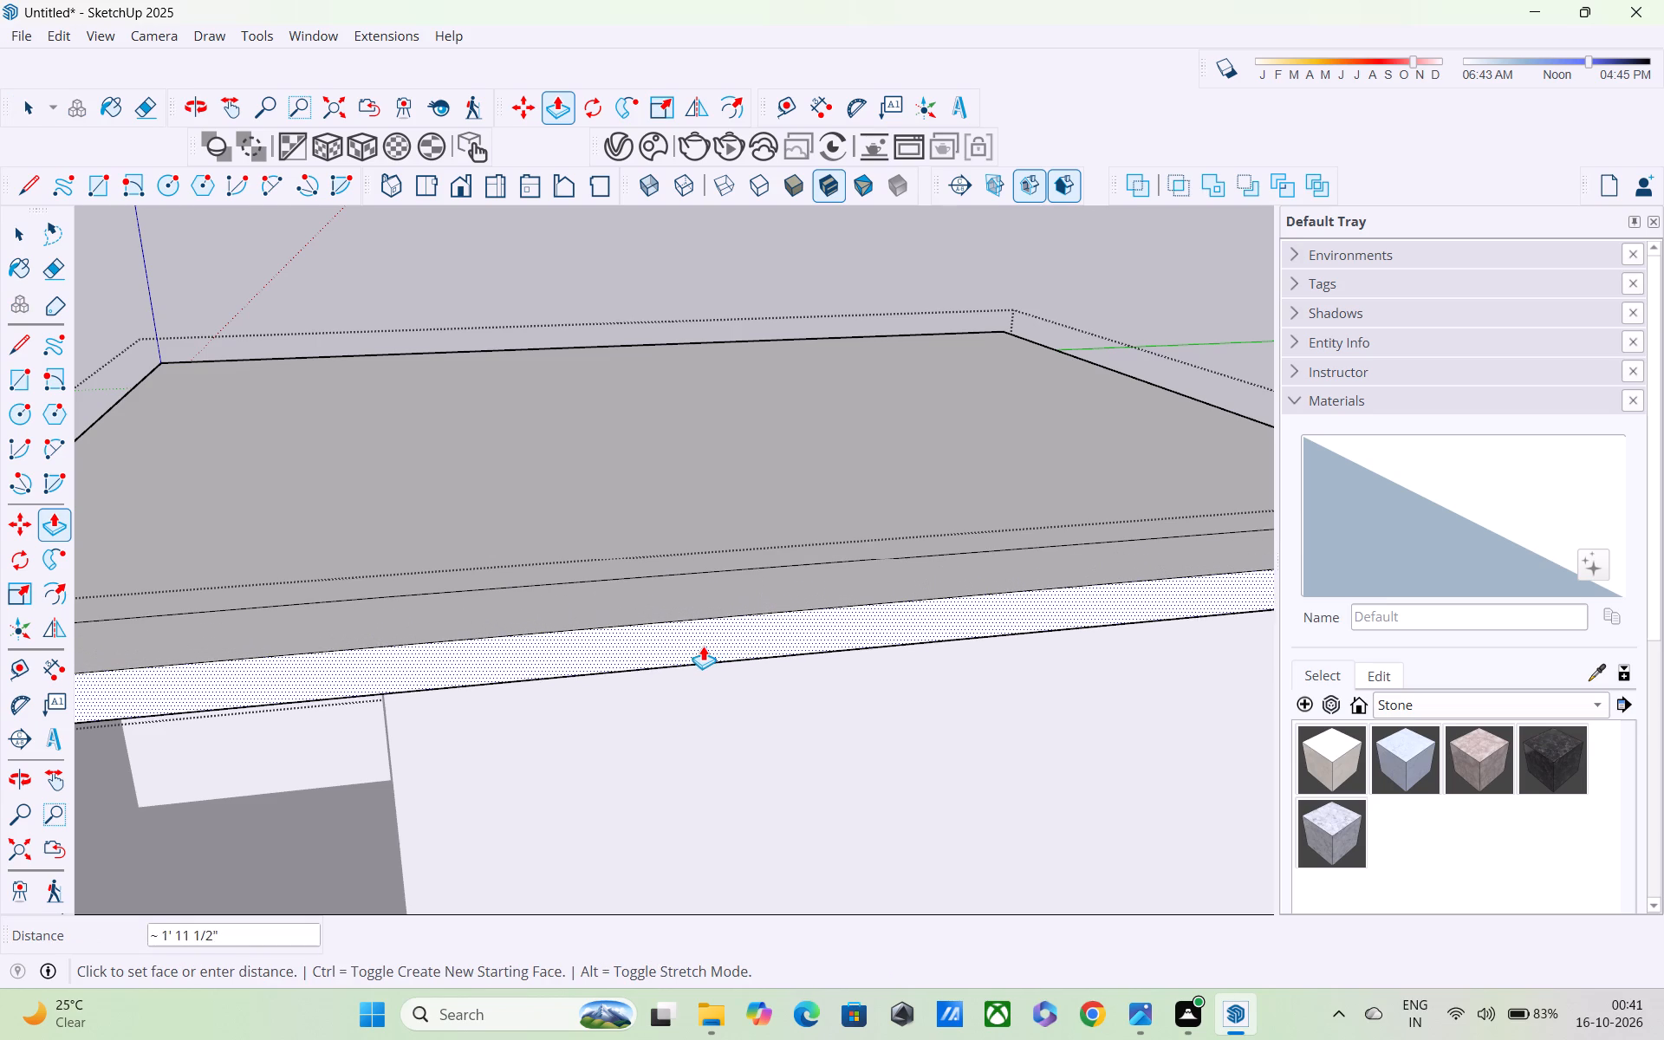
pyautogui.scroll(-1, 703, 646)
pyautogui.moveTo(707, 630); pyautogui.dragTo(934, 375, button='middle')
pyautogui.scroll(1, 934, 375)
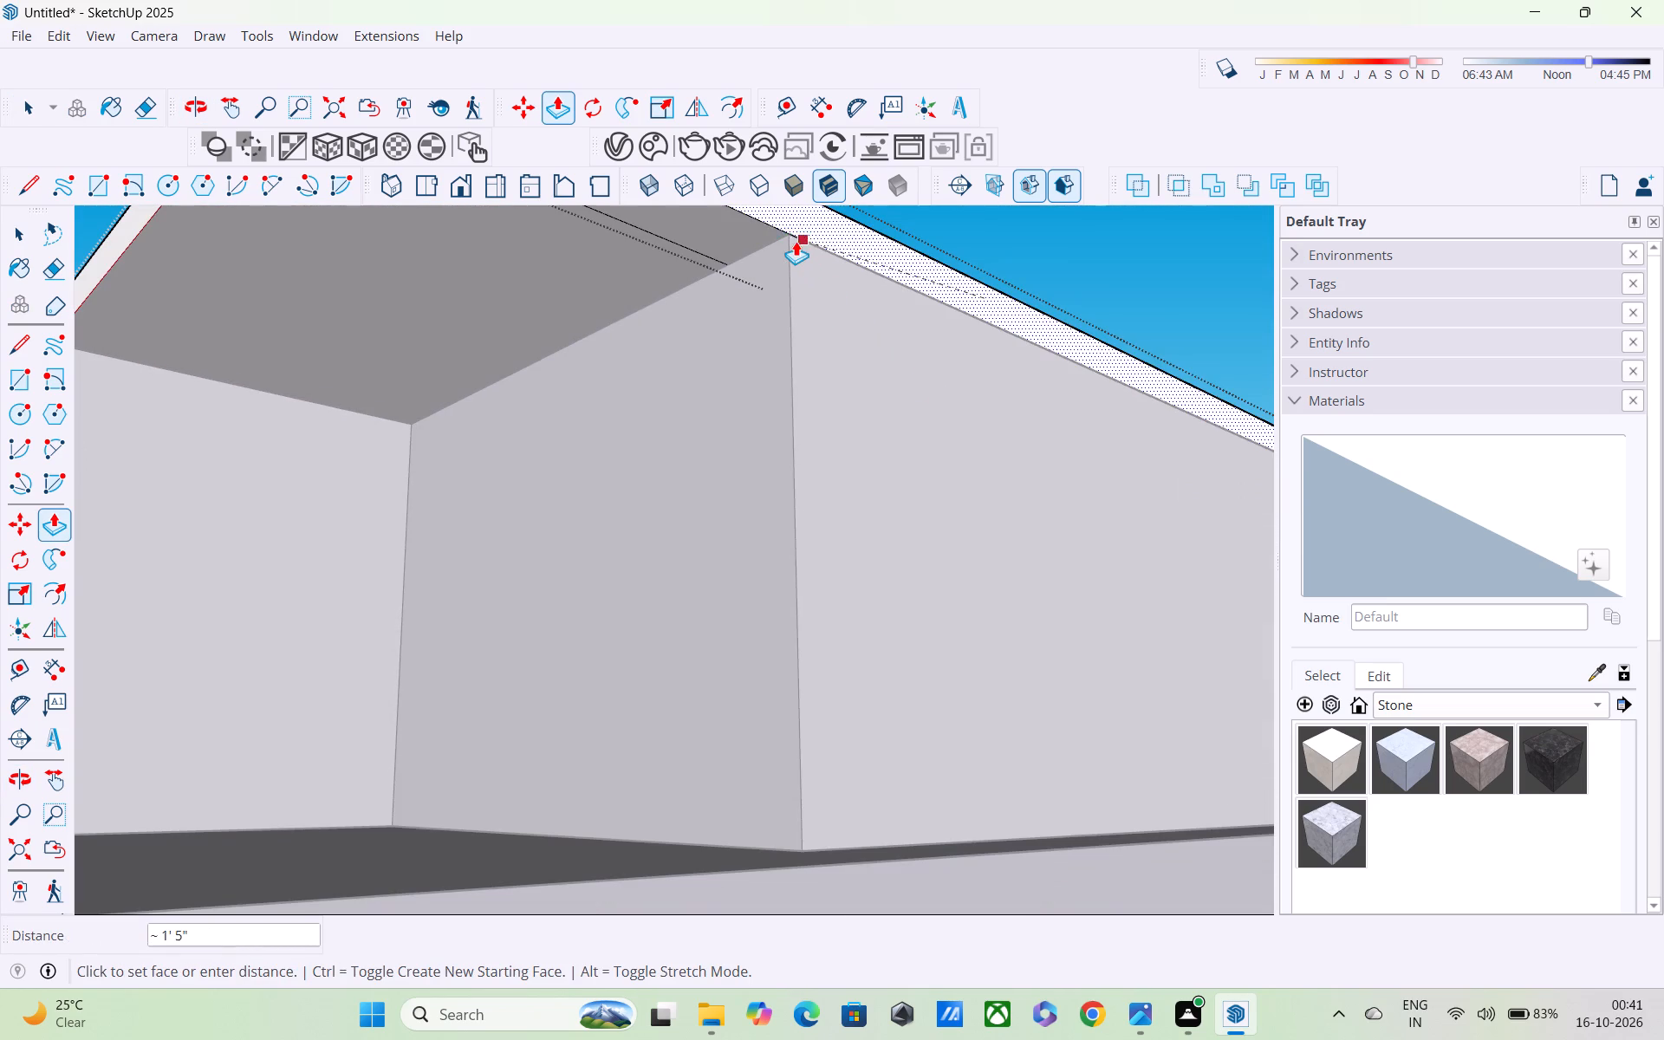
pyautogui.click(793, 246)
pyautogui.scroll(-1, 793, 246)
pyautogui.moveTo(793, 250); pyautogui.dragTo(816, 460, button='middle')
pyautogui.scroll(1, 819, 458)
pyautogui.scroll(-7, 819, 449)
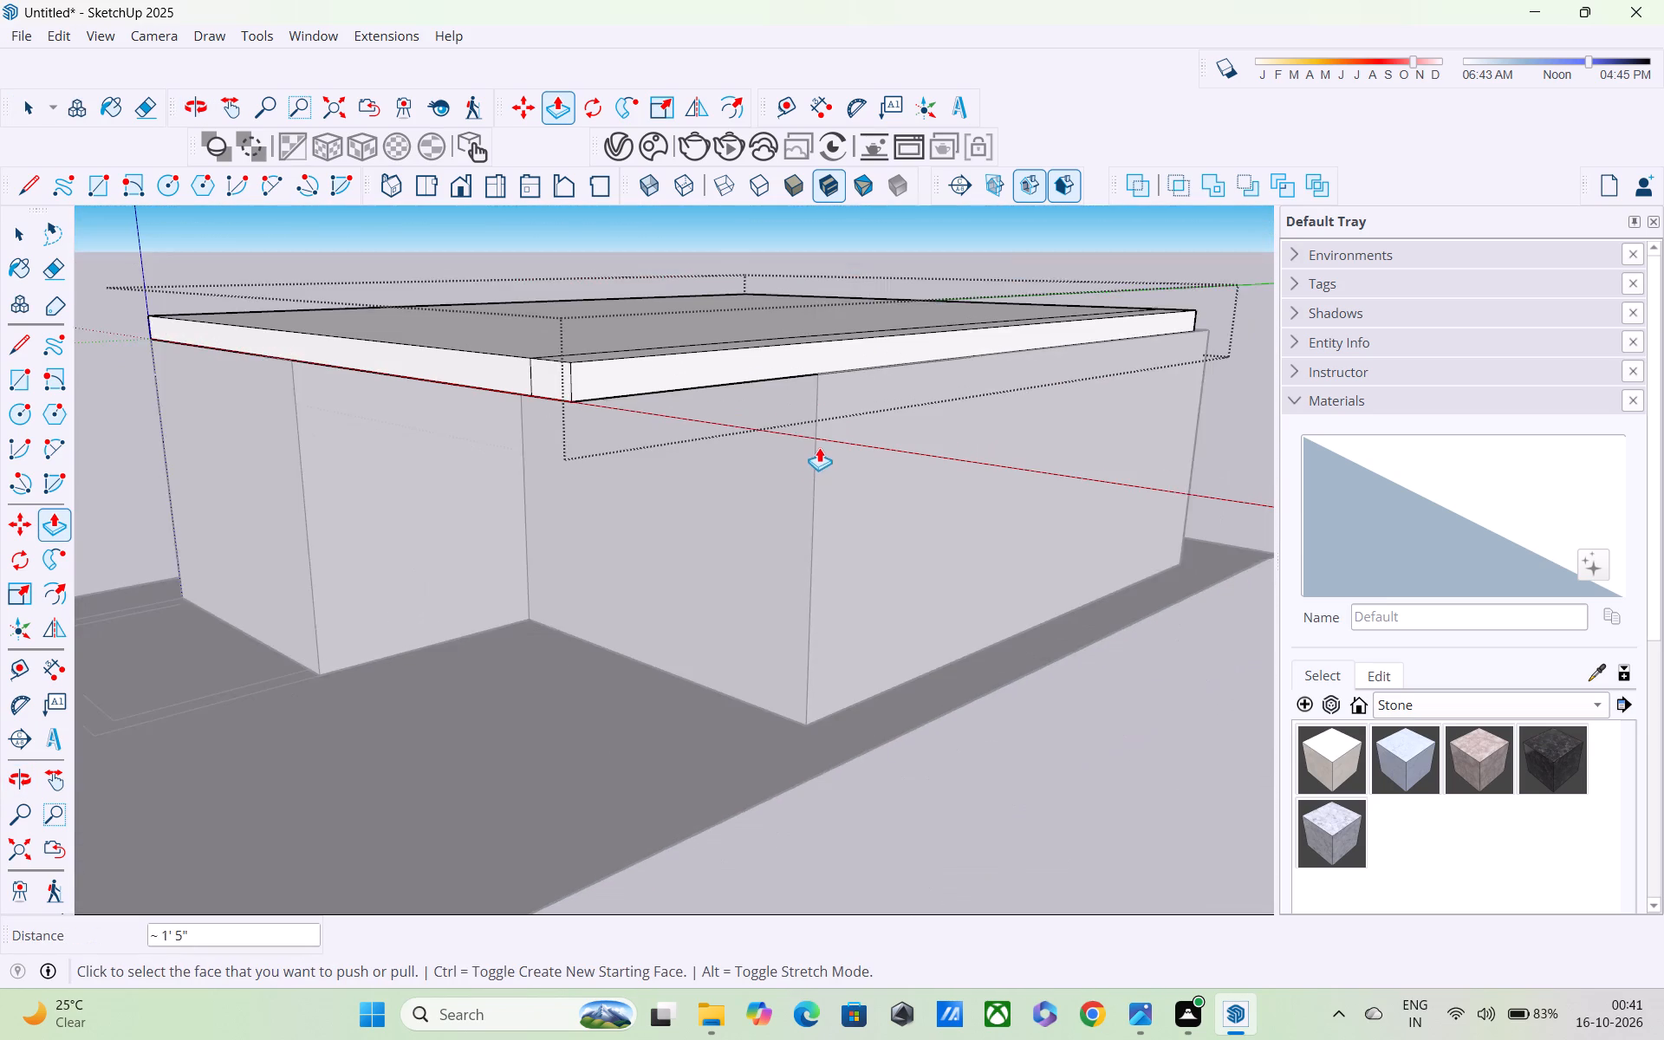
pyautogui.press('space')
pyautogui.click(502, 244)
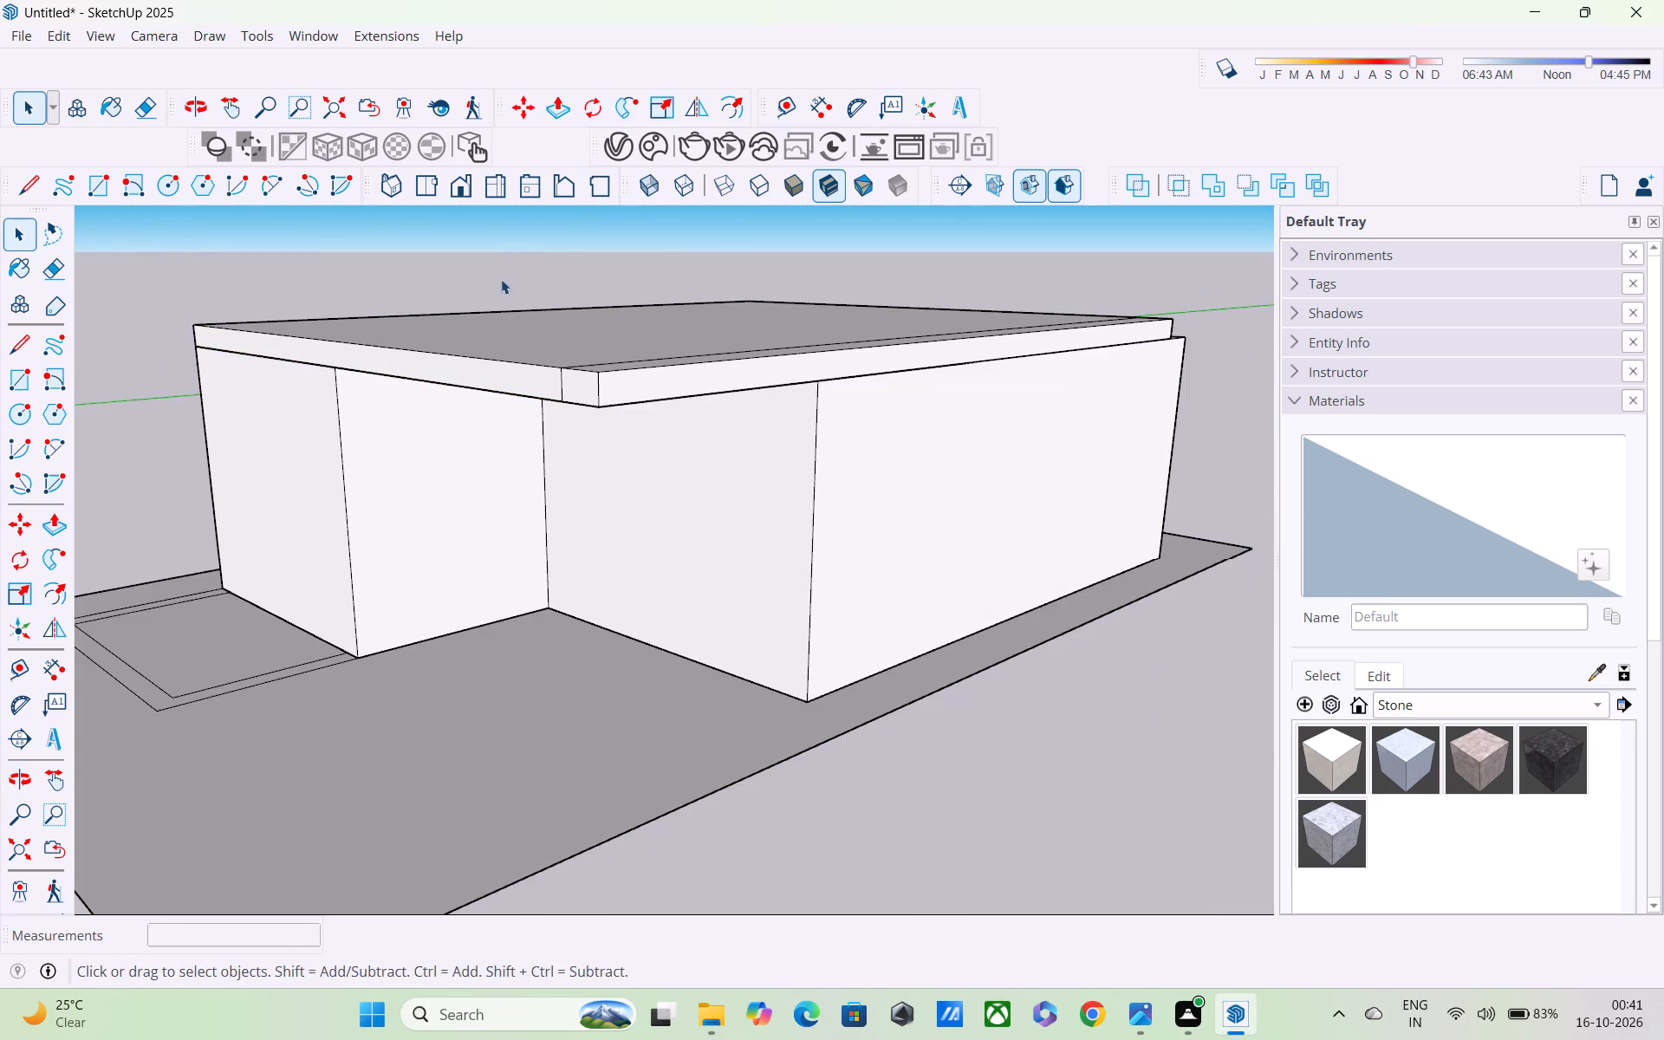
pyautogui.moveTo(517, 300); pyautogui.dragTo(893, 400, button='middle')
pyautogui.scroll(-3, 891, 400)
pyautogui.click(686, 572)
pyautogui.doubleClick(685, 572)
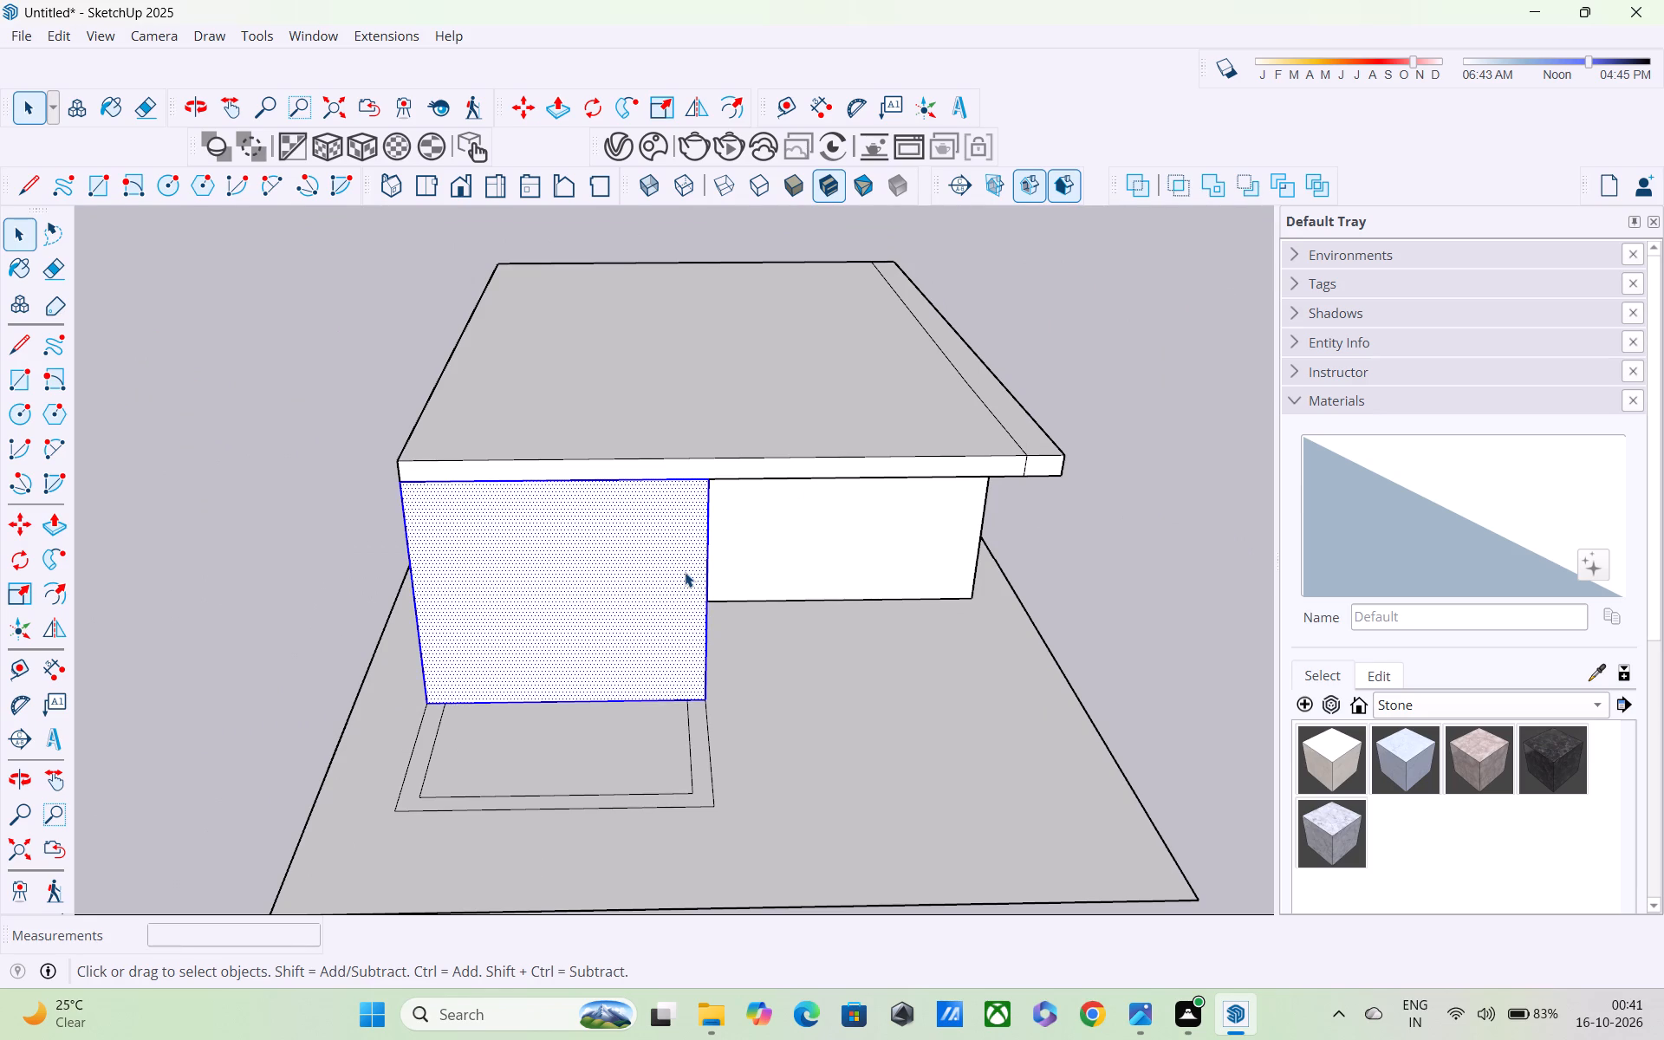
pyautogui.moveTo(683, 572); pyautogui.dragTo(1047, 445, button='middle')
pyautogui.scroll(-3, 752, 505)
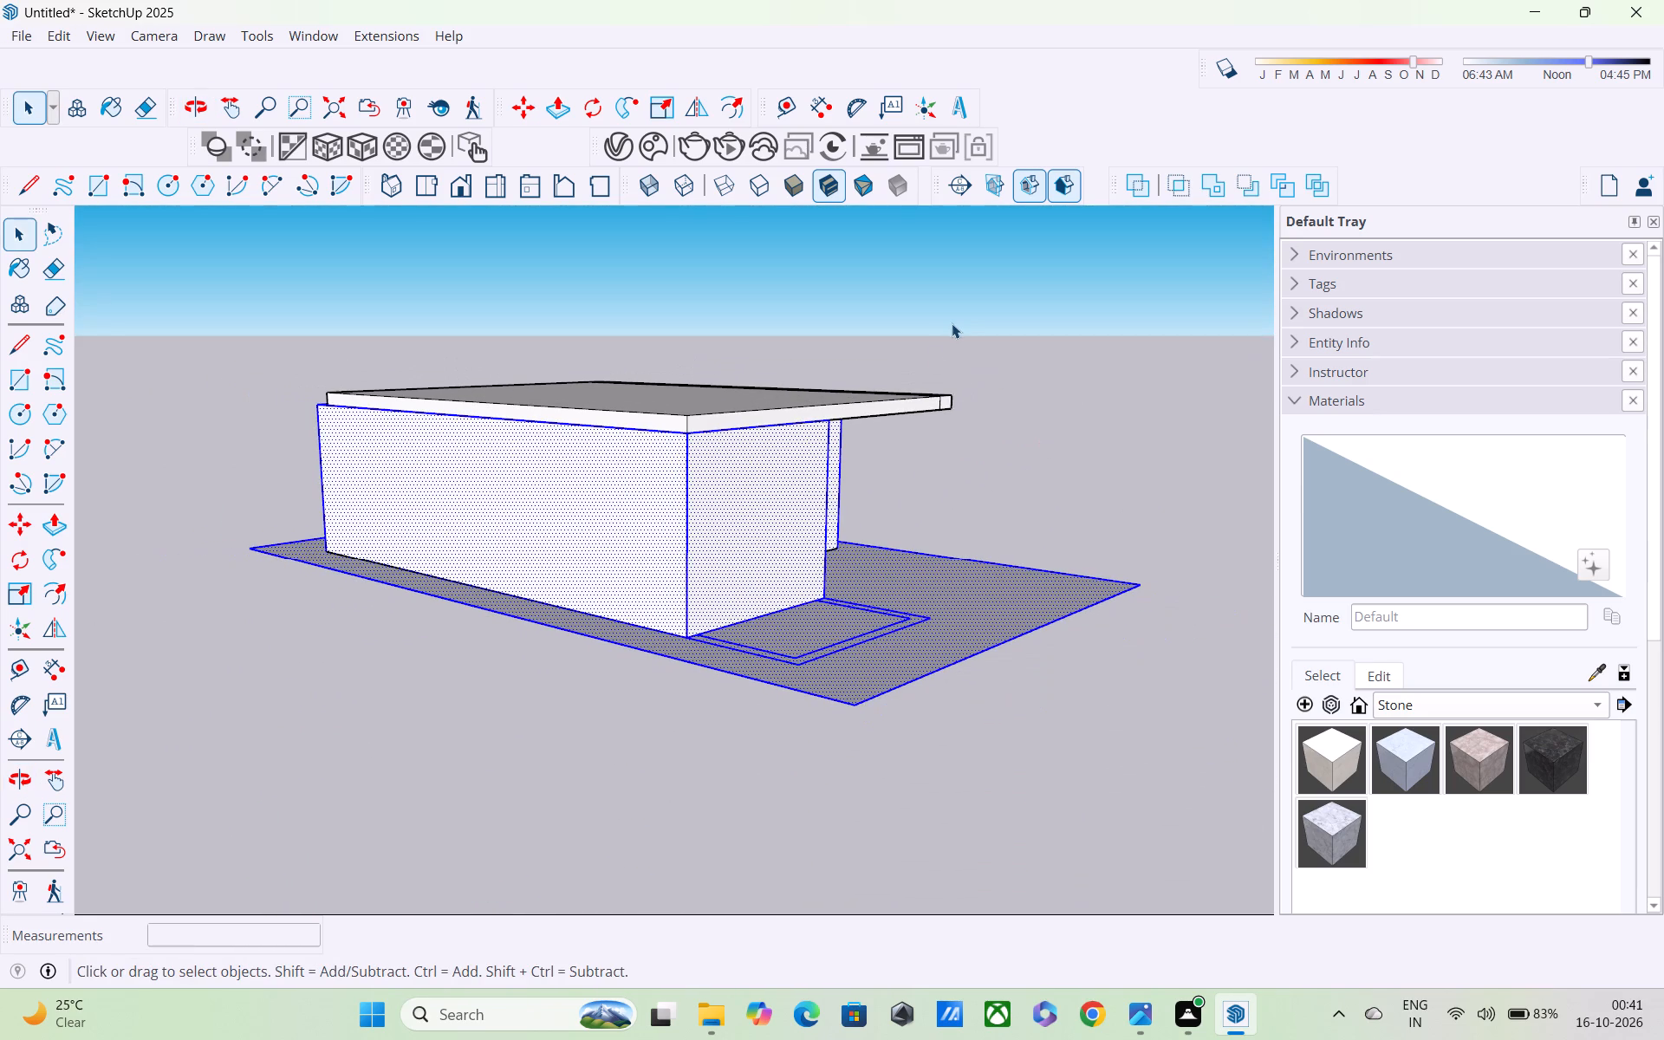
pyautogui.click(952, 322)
# Undo the roof slab's side extension and its move onto the house walls.
pyautogui.hotkey('ctrl', 'z')
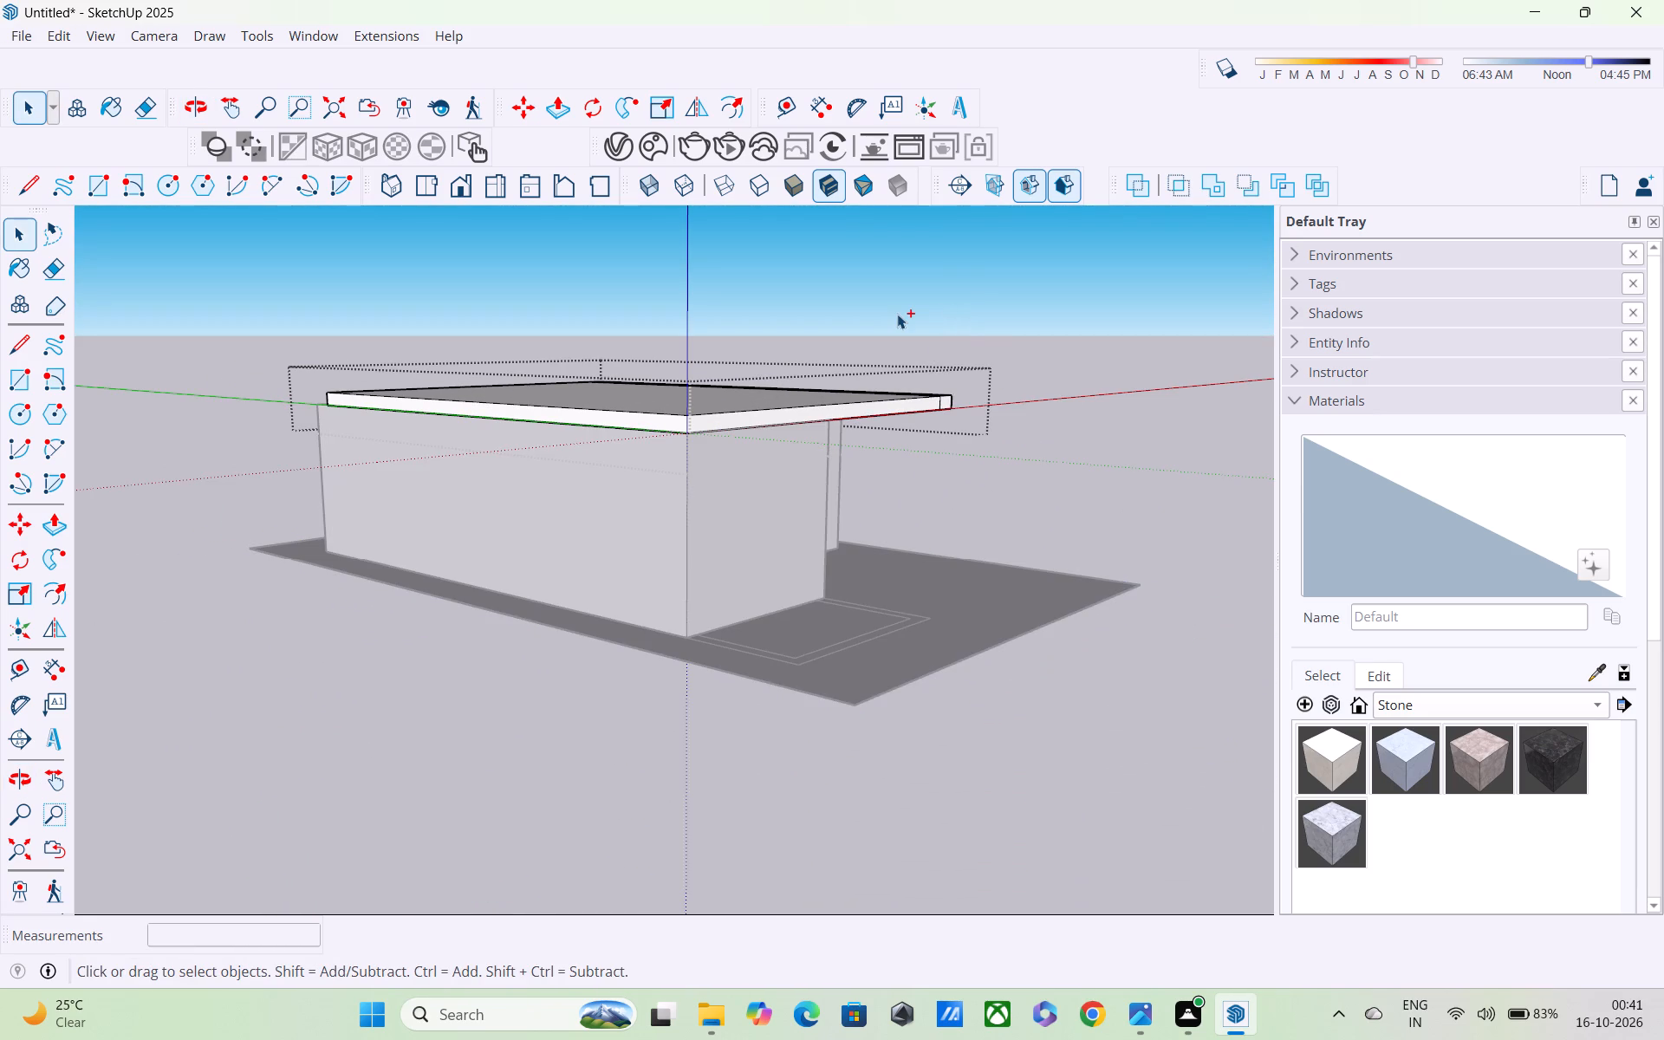
pyautogui.hotkey('ctrl', 'z')
pyautogui.hotkey('ctrl', 'z')
pyautogui.hotkey('ctrl', 'z')
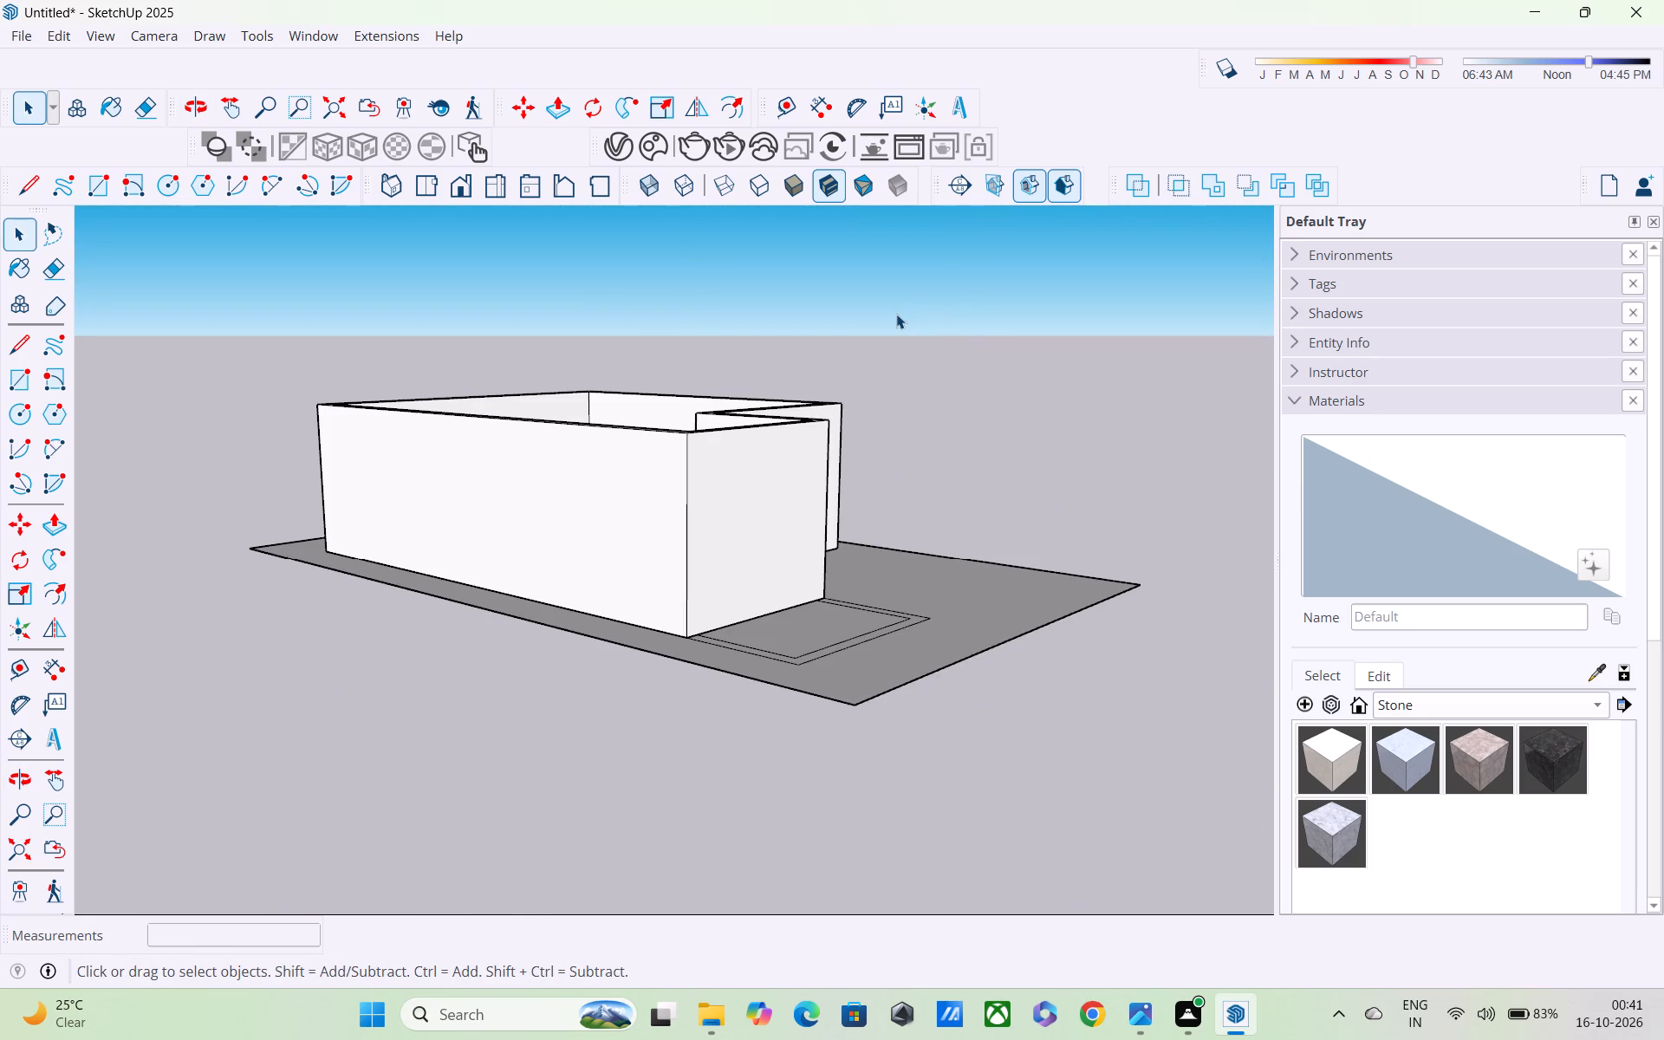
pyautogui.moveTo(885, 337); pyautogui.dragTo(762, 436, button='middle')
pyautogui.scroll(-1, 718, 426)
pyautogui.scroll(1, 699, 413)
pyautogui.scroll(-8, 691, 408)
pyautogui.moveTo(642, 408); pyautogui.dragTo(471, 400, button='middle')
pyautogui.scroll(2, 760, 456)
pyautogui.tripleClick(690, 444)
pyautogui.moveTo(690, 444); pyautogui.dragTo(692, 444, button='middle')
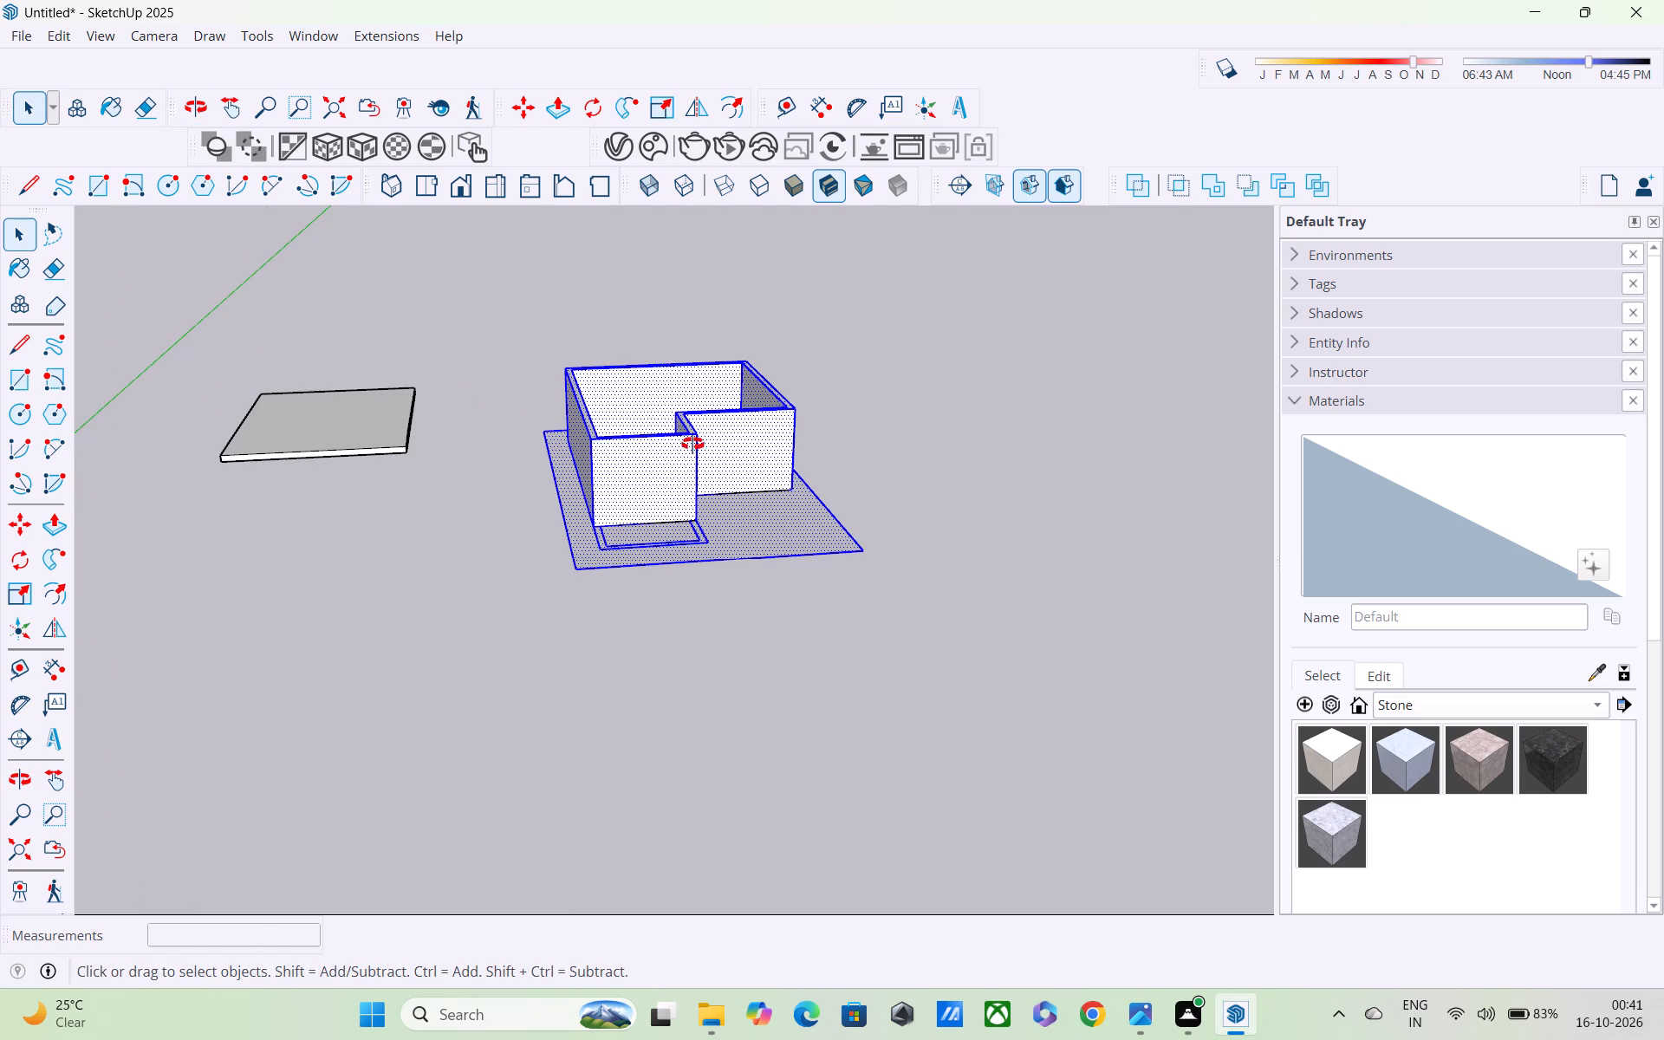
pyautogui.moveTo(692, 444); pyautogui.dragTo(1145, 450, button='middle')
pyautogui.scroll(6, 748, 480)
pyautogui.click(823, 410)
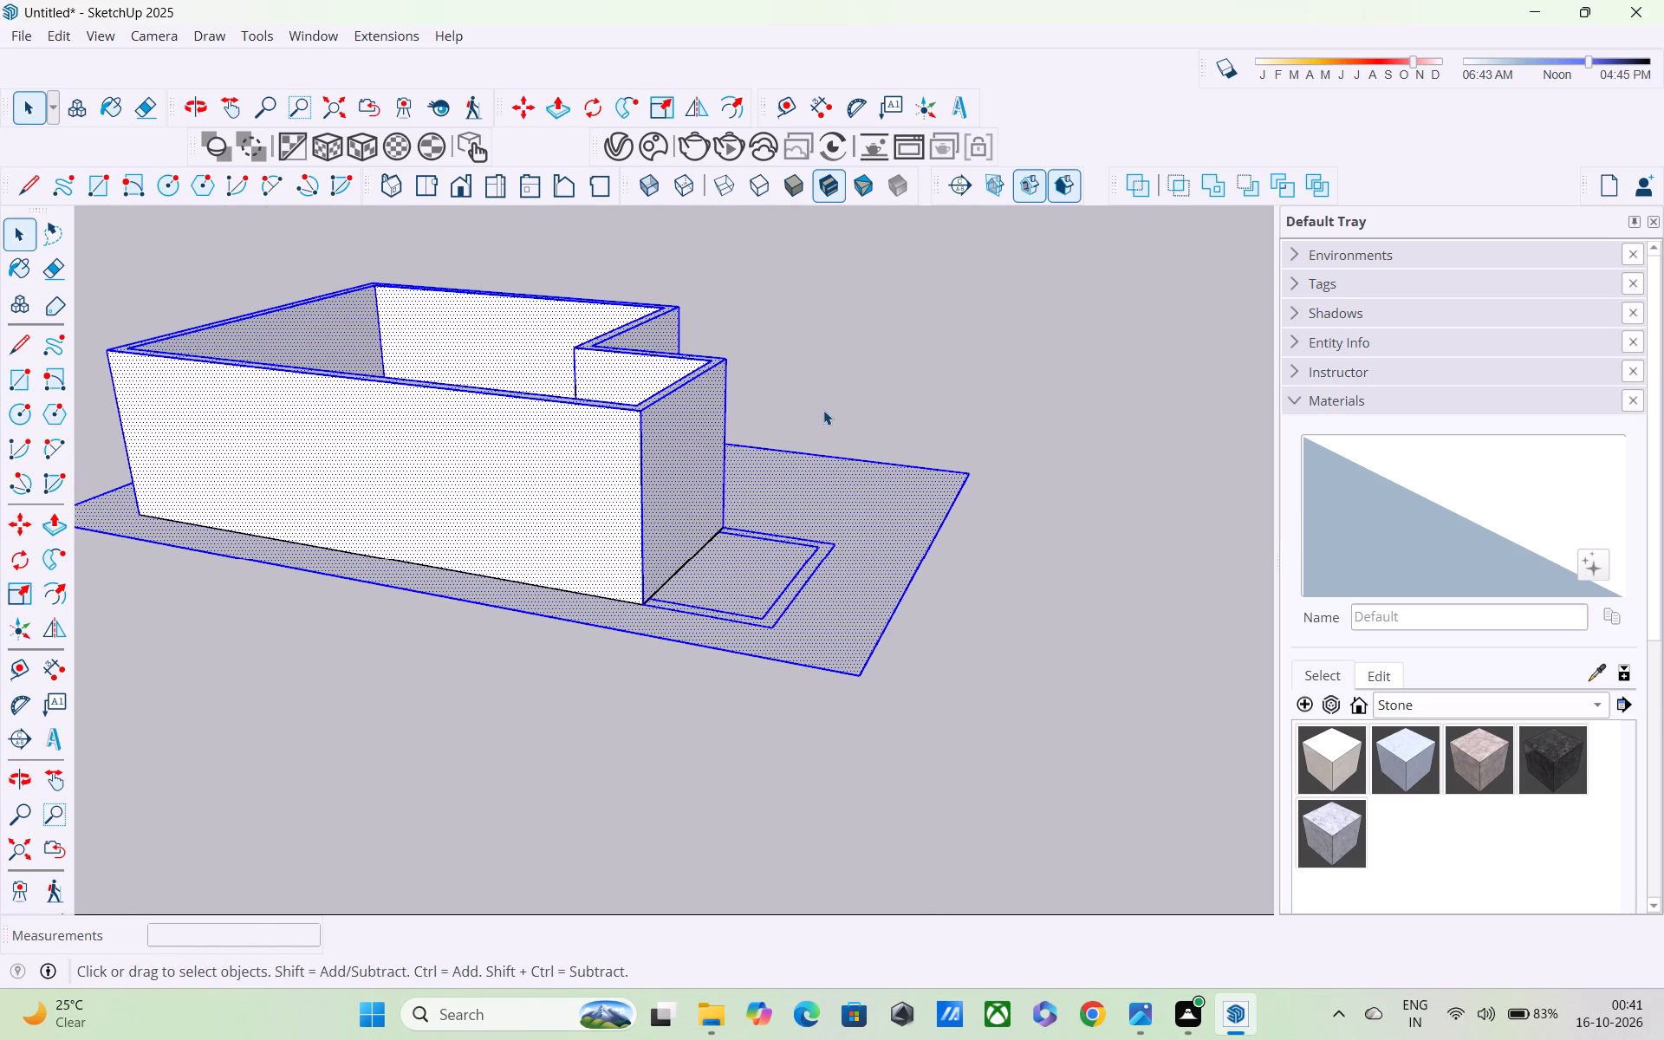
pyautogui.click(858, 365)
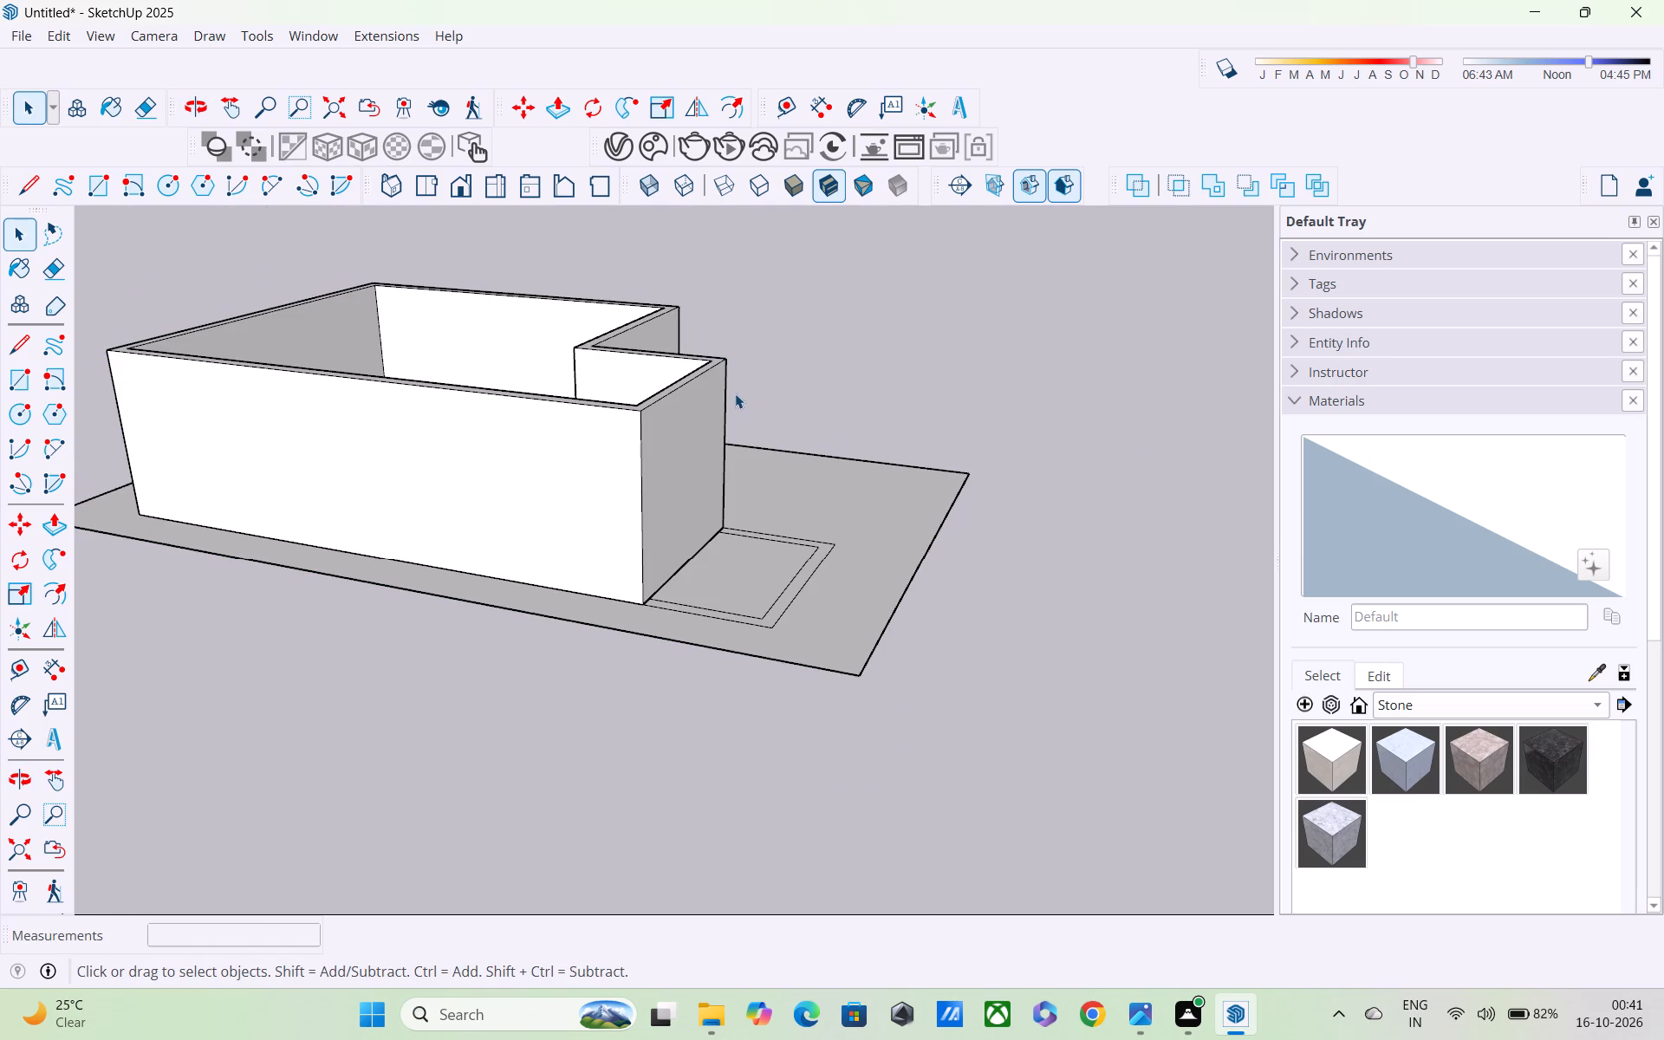
# Push the top face of the house walls down 10' to flatten them onto the plot.
pyautogui.press('p')
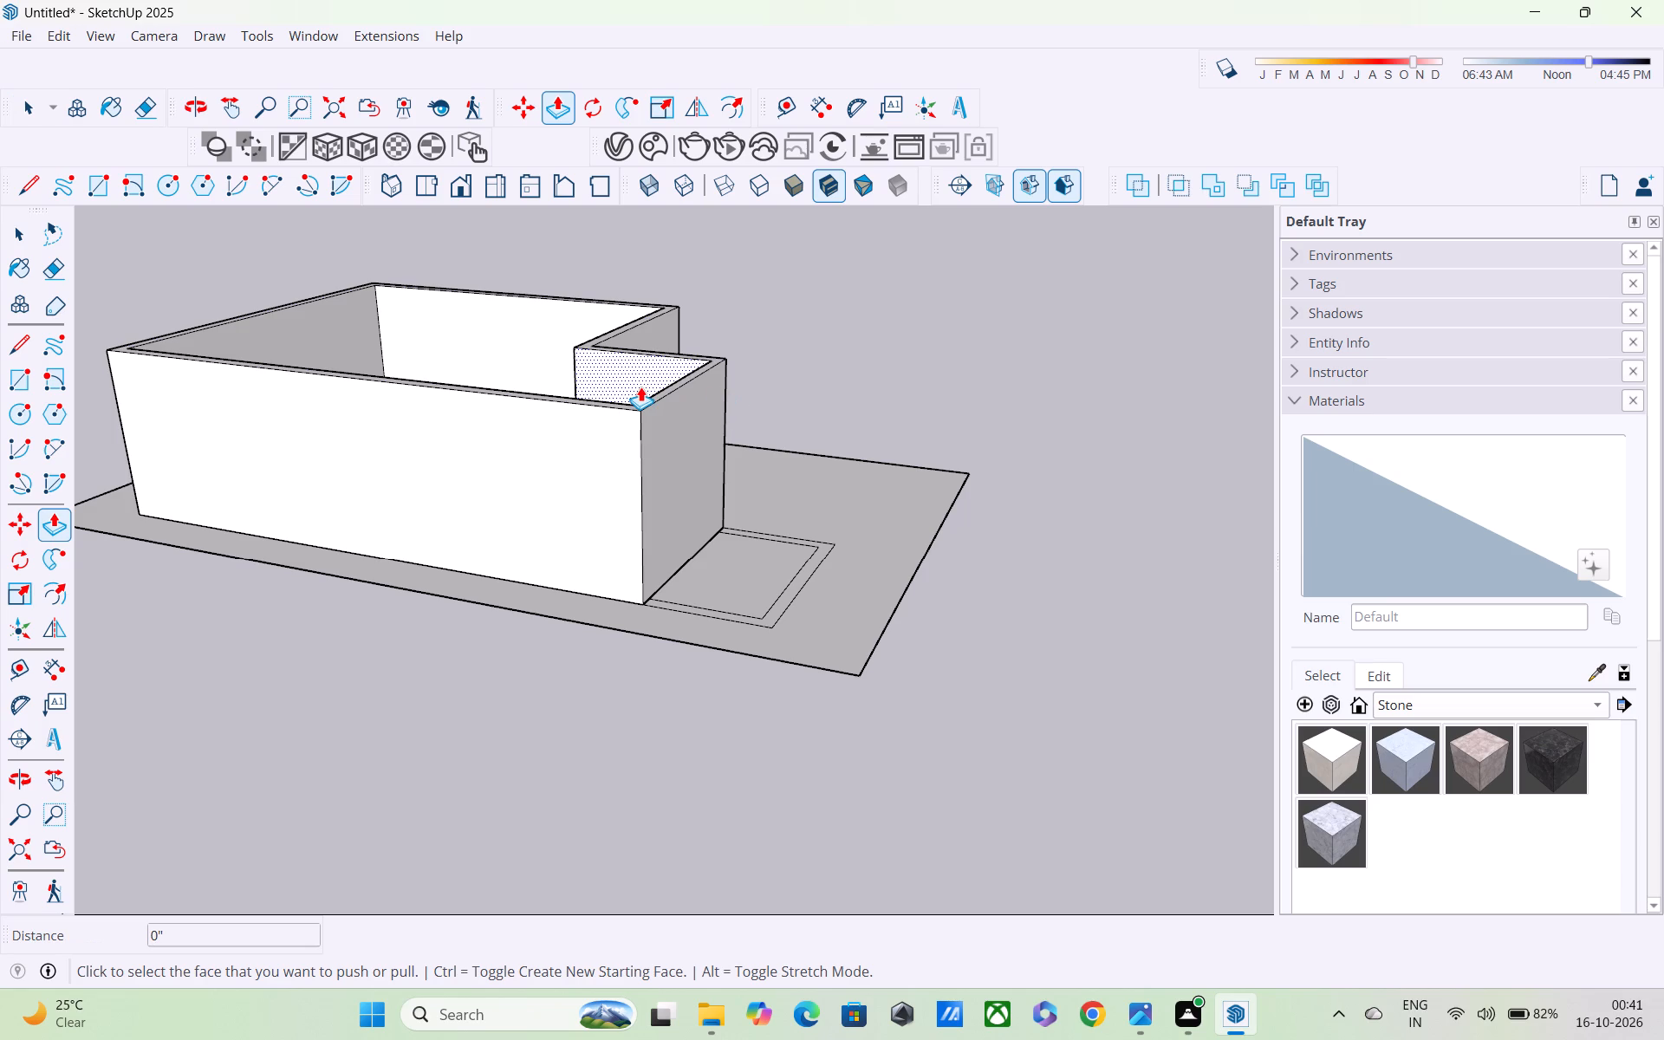
pyautogui.moveTo(648, 391); pyautogui.dragTo(682, 581, button='middle')
pyautogui.scroll(6, 682, 581)
pyautogui.click(669, 511)
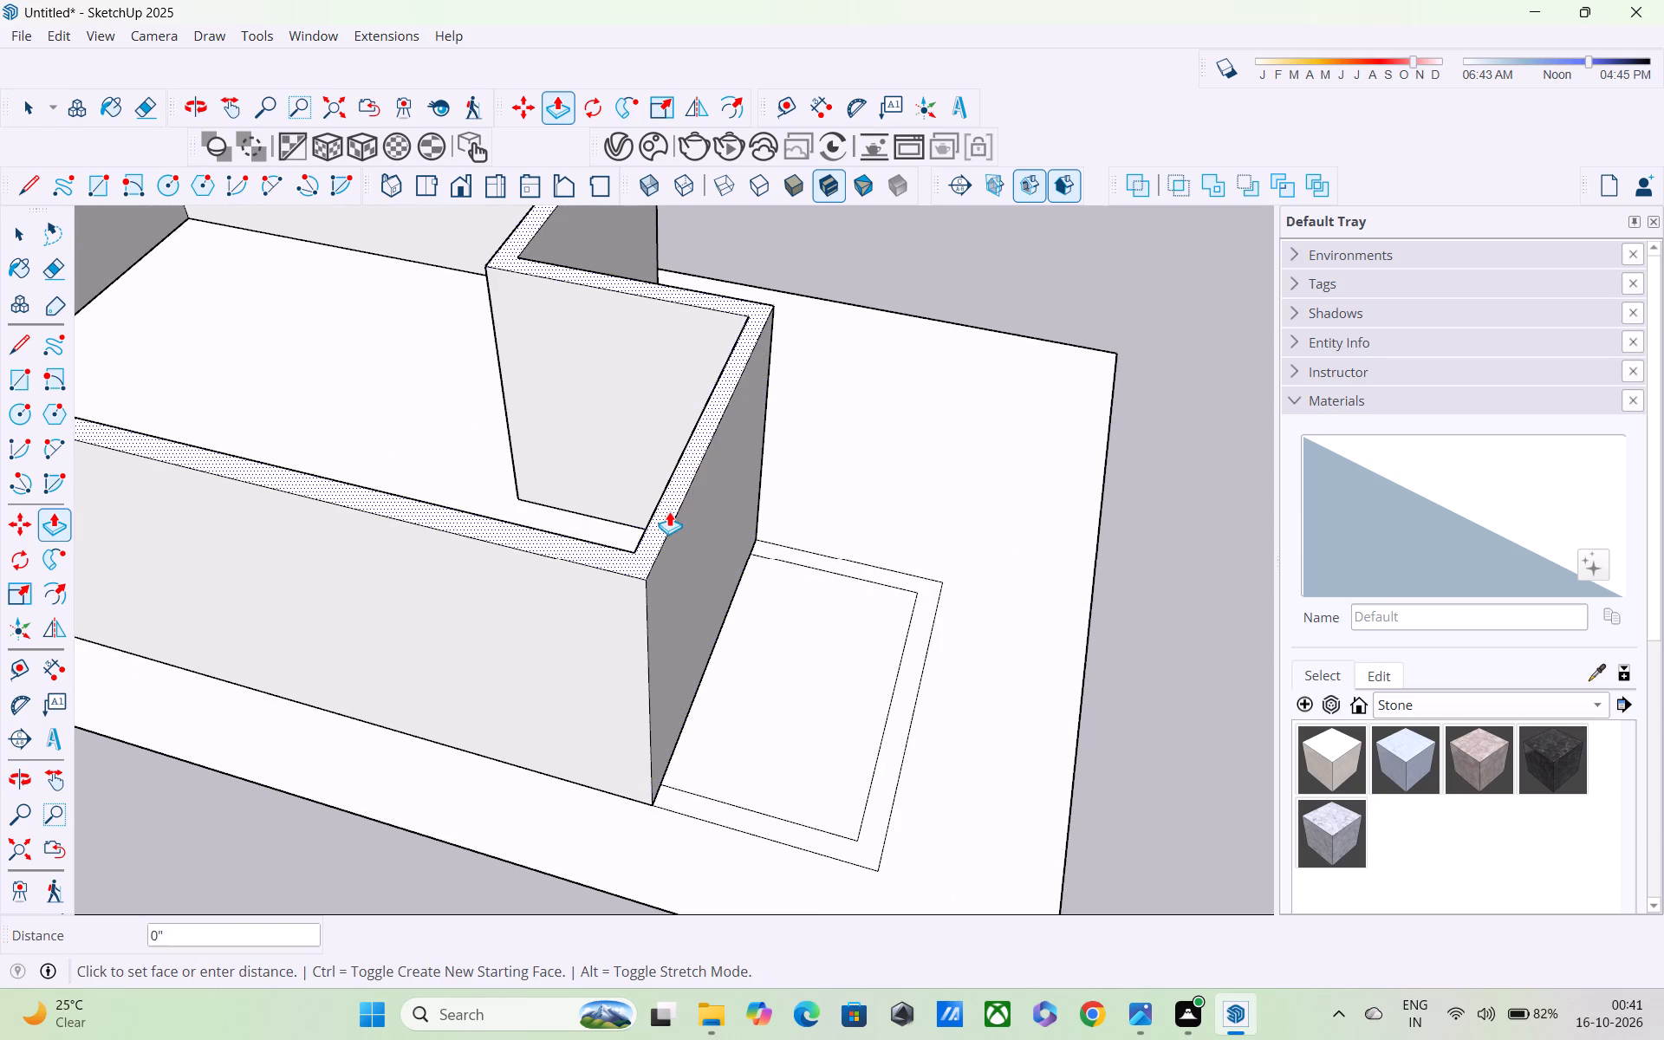
pyautogui.click(691, 723)
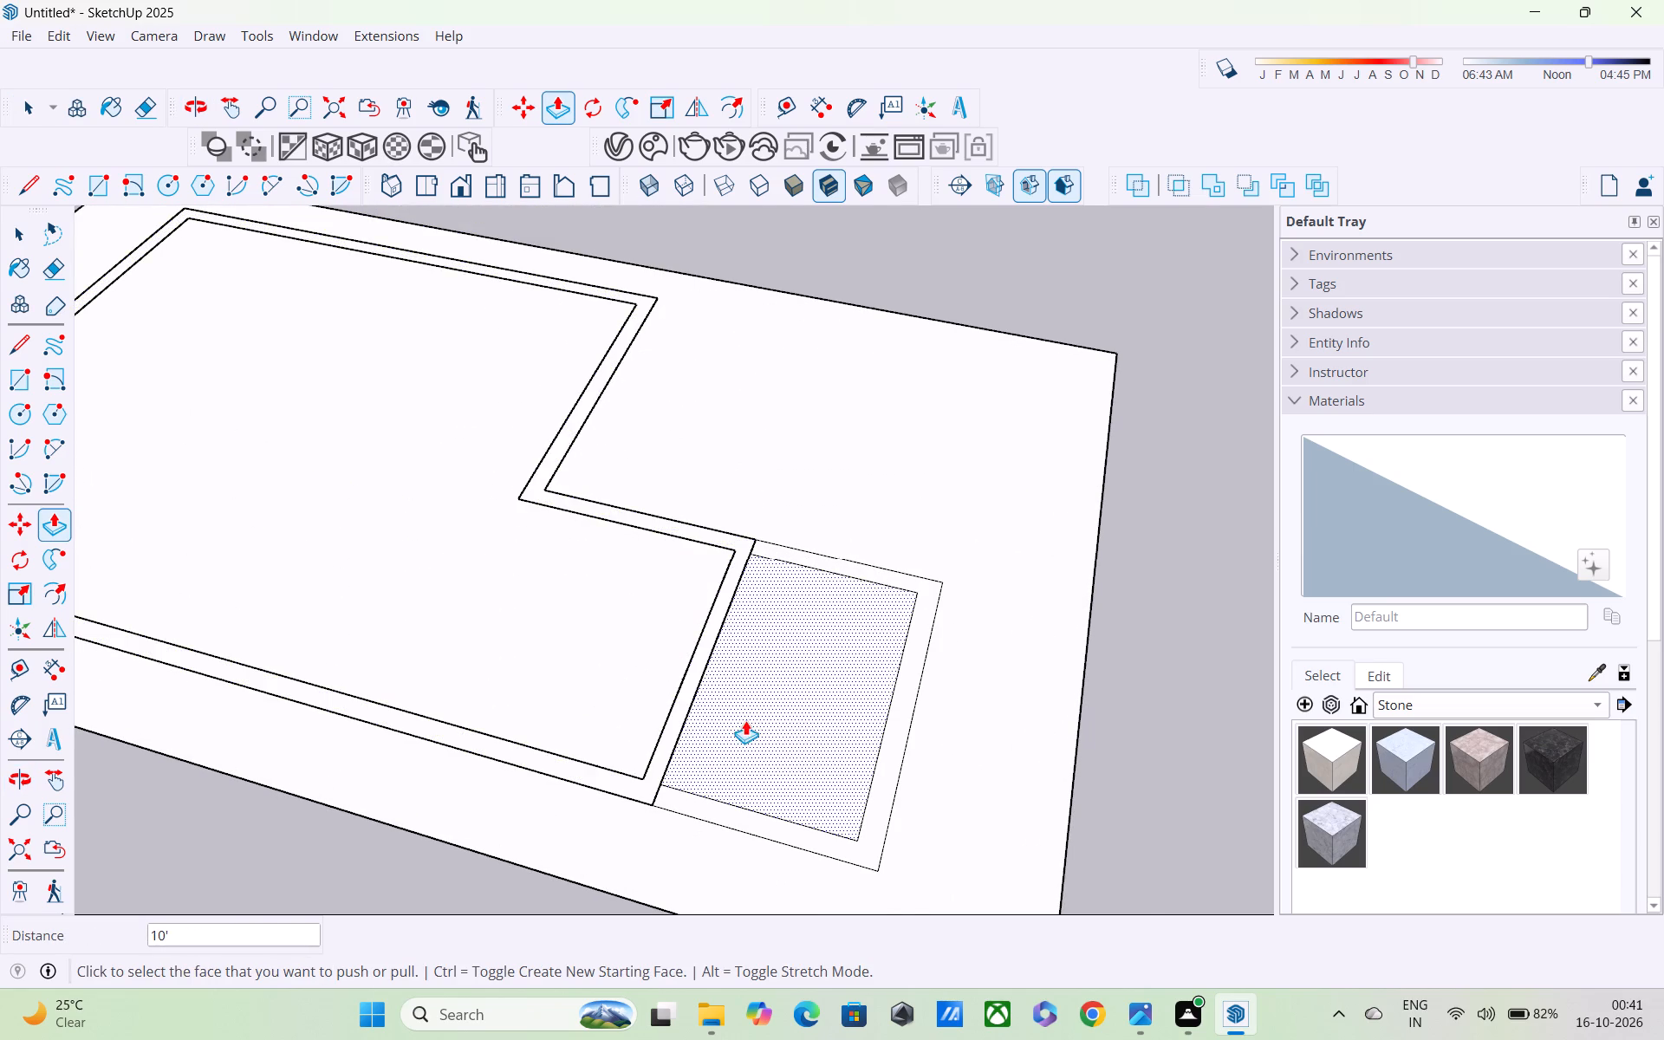
pyautogui.scroll(2, 745, 720)
pyautogui.press('space')
pyautogui.press('space')
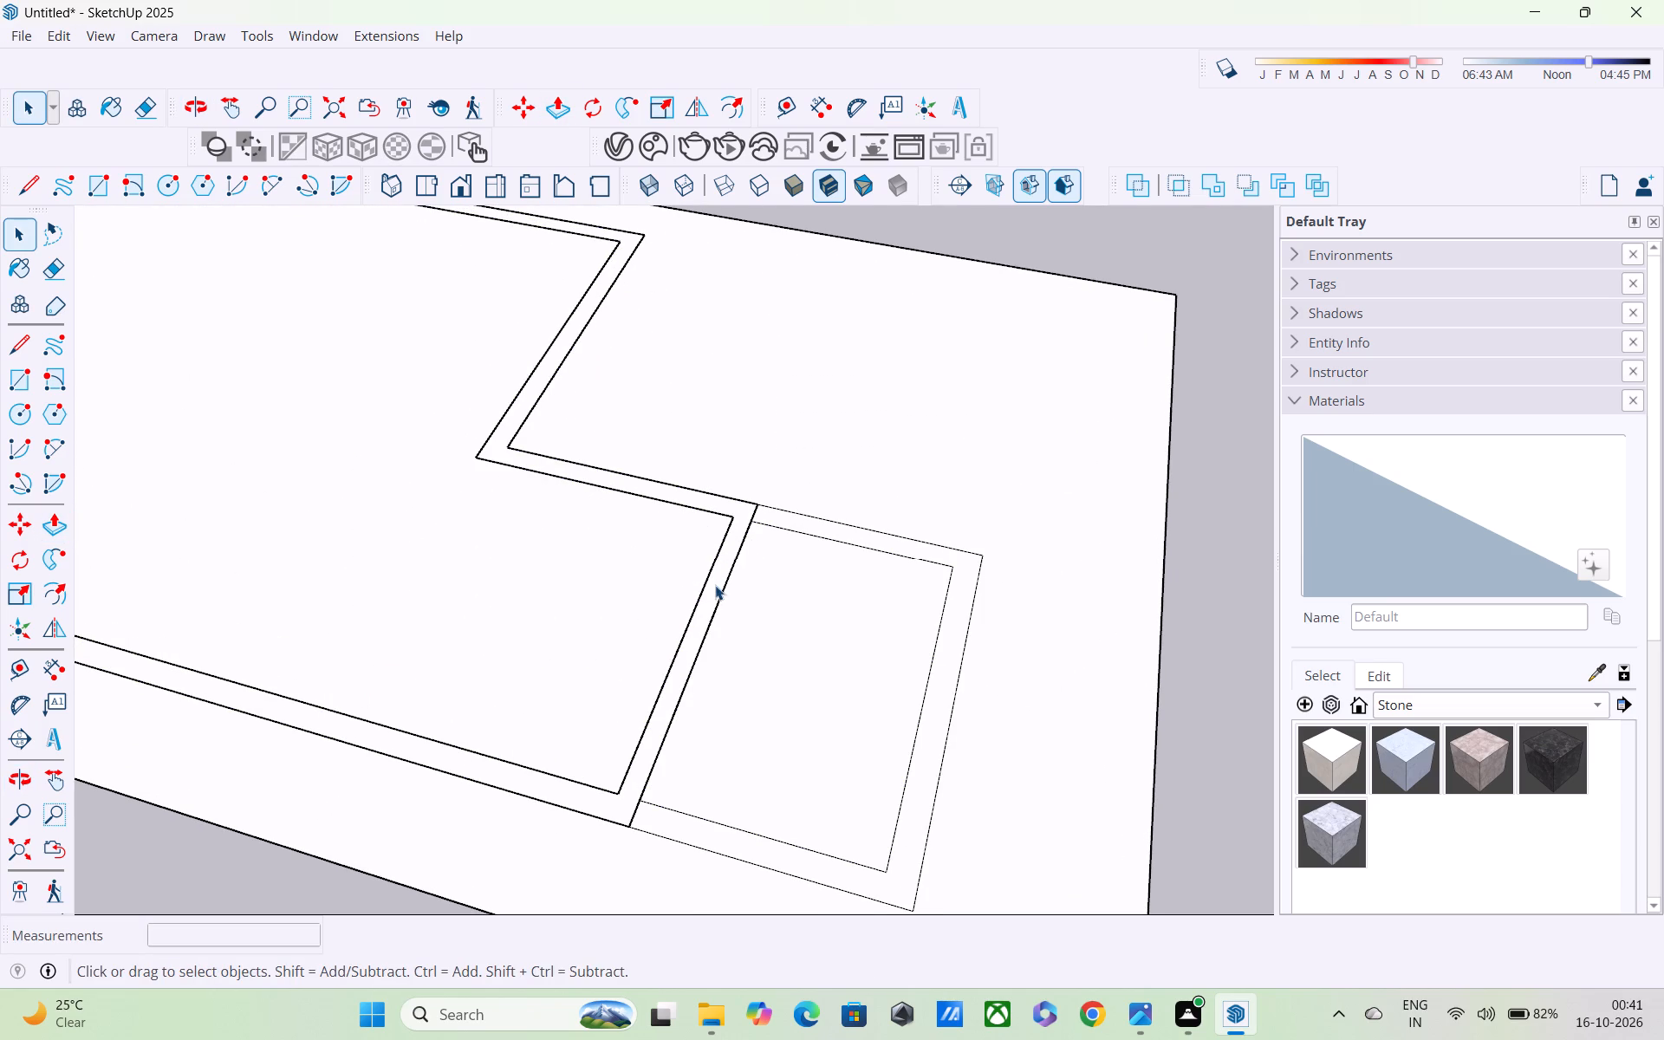
# Examine the inner and outer corners of the flattened wall outline on the plot.
pyautogui.scroll(4, 621, 791)
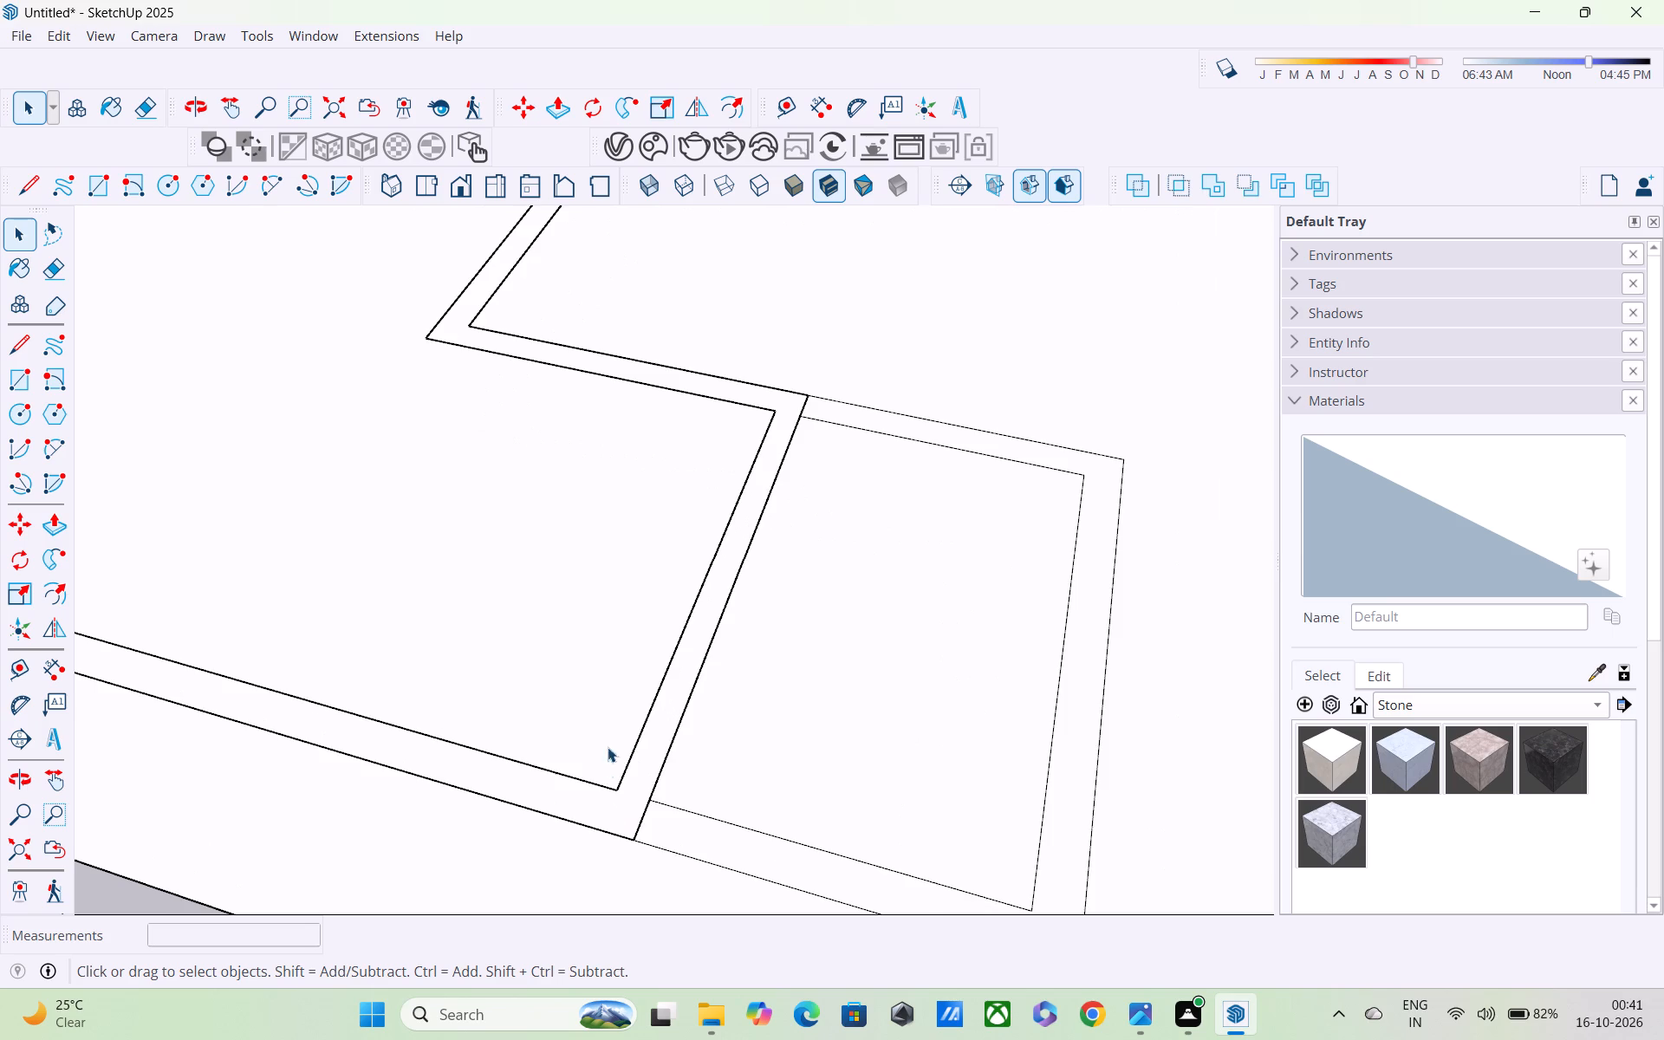
pyautogui.scroll(-4, 608, 747)
pyautogui.keyDown('shift'); pyautogui.moveTo(610, 709); pyautogui.dragTo(1466, 954, button='middle'); pyautogui.keyUp('shift')
pyautogui.keyDown('shift'); pyautogui.scroll(1, 1466, 954); pyautogui.keyUp('shift')
pyautogui.scroll(-1, 638, 570)
pyautogui.scroll(4, 539, 614)
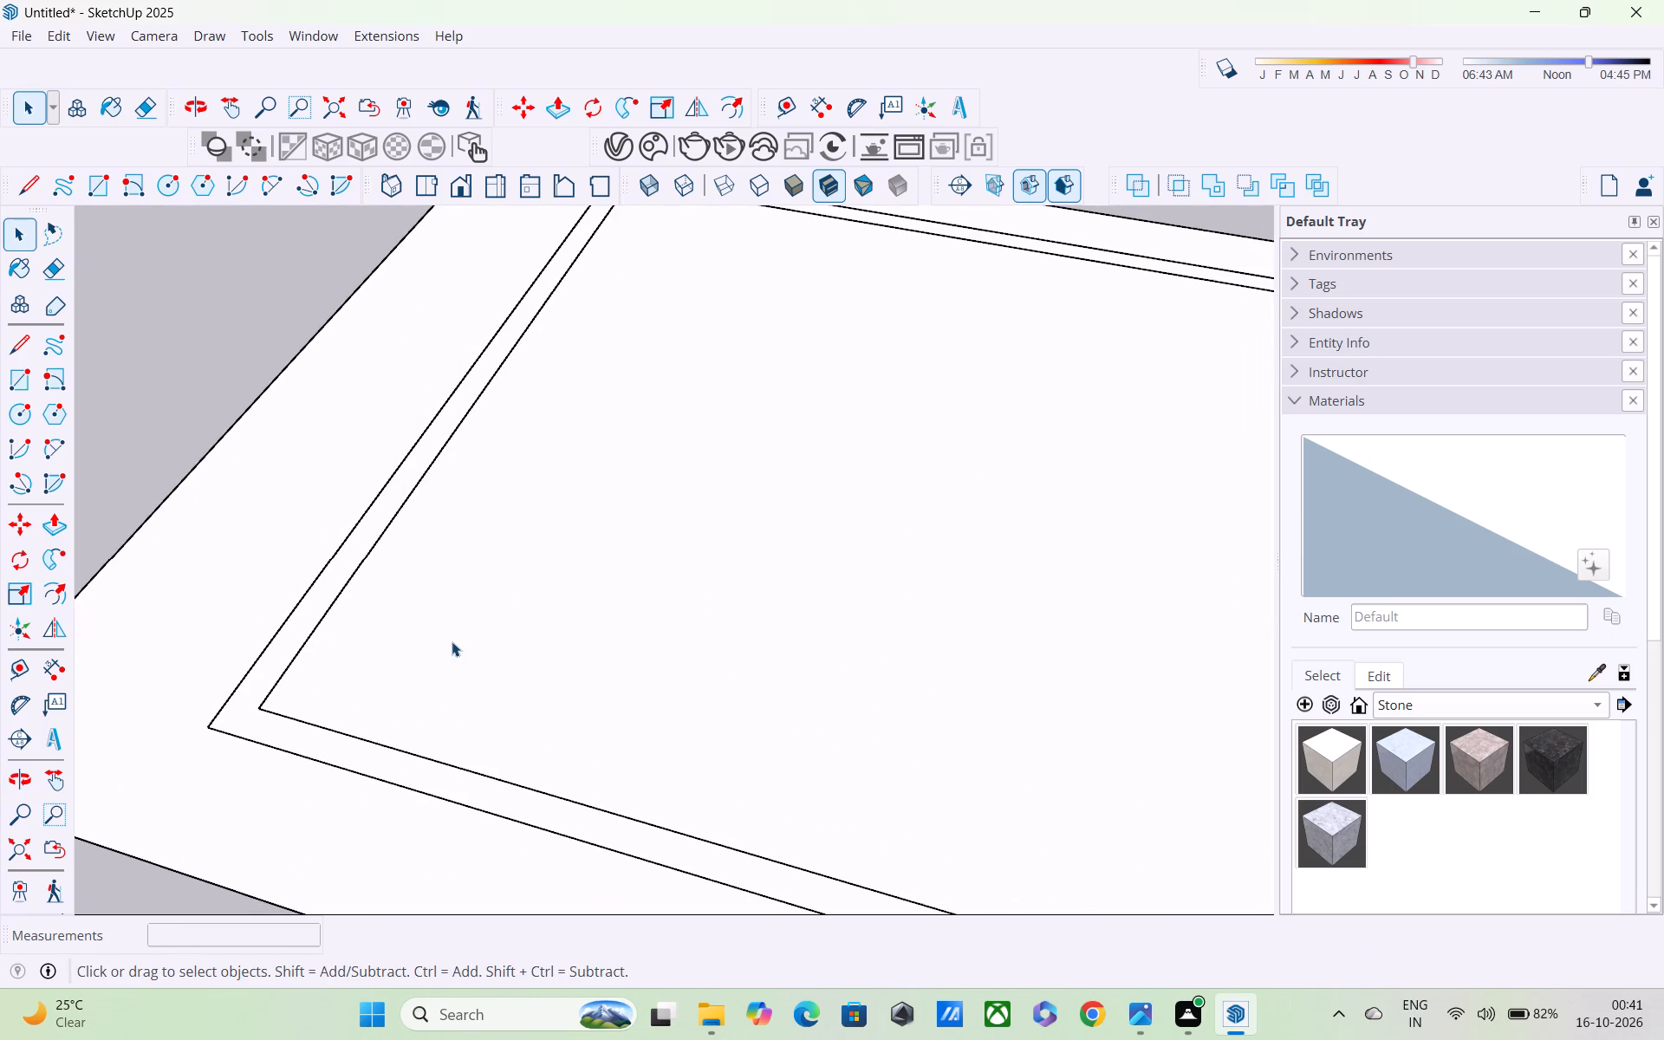
pyautogui.moveTo(360, 607); pyautogui.dragTo(365, 1039, button='middle')
pyautogui.scroll(4, 648, 406)
pyautogui.scroll(8, 647, 481)
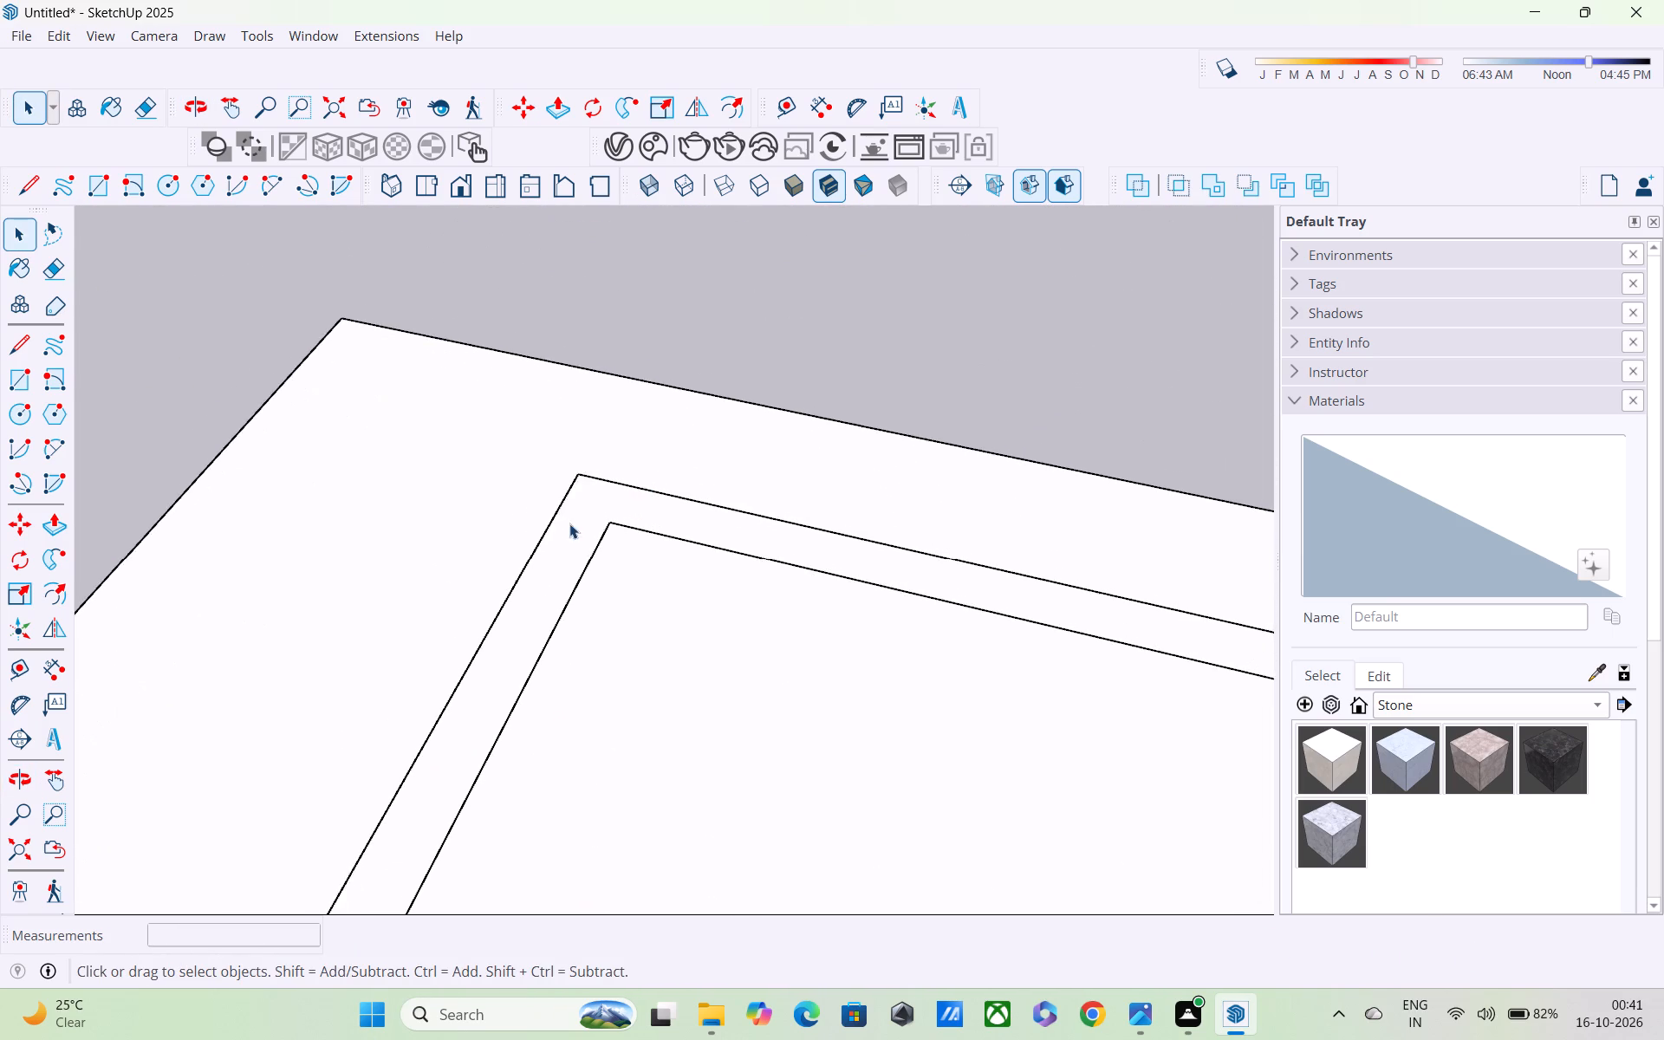
pyautogui.scroll(14, 569, 523)
pyautogui.scroll(9, 718, 550)
pyautogui.scroll(-2, 724, 554)
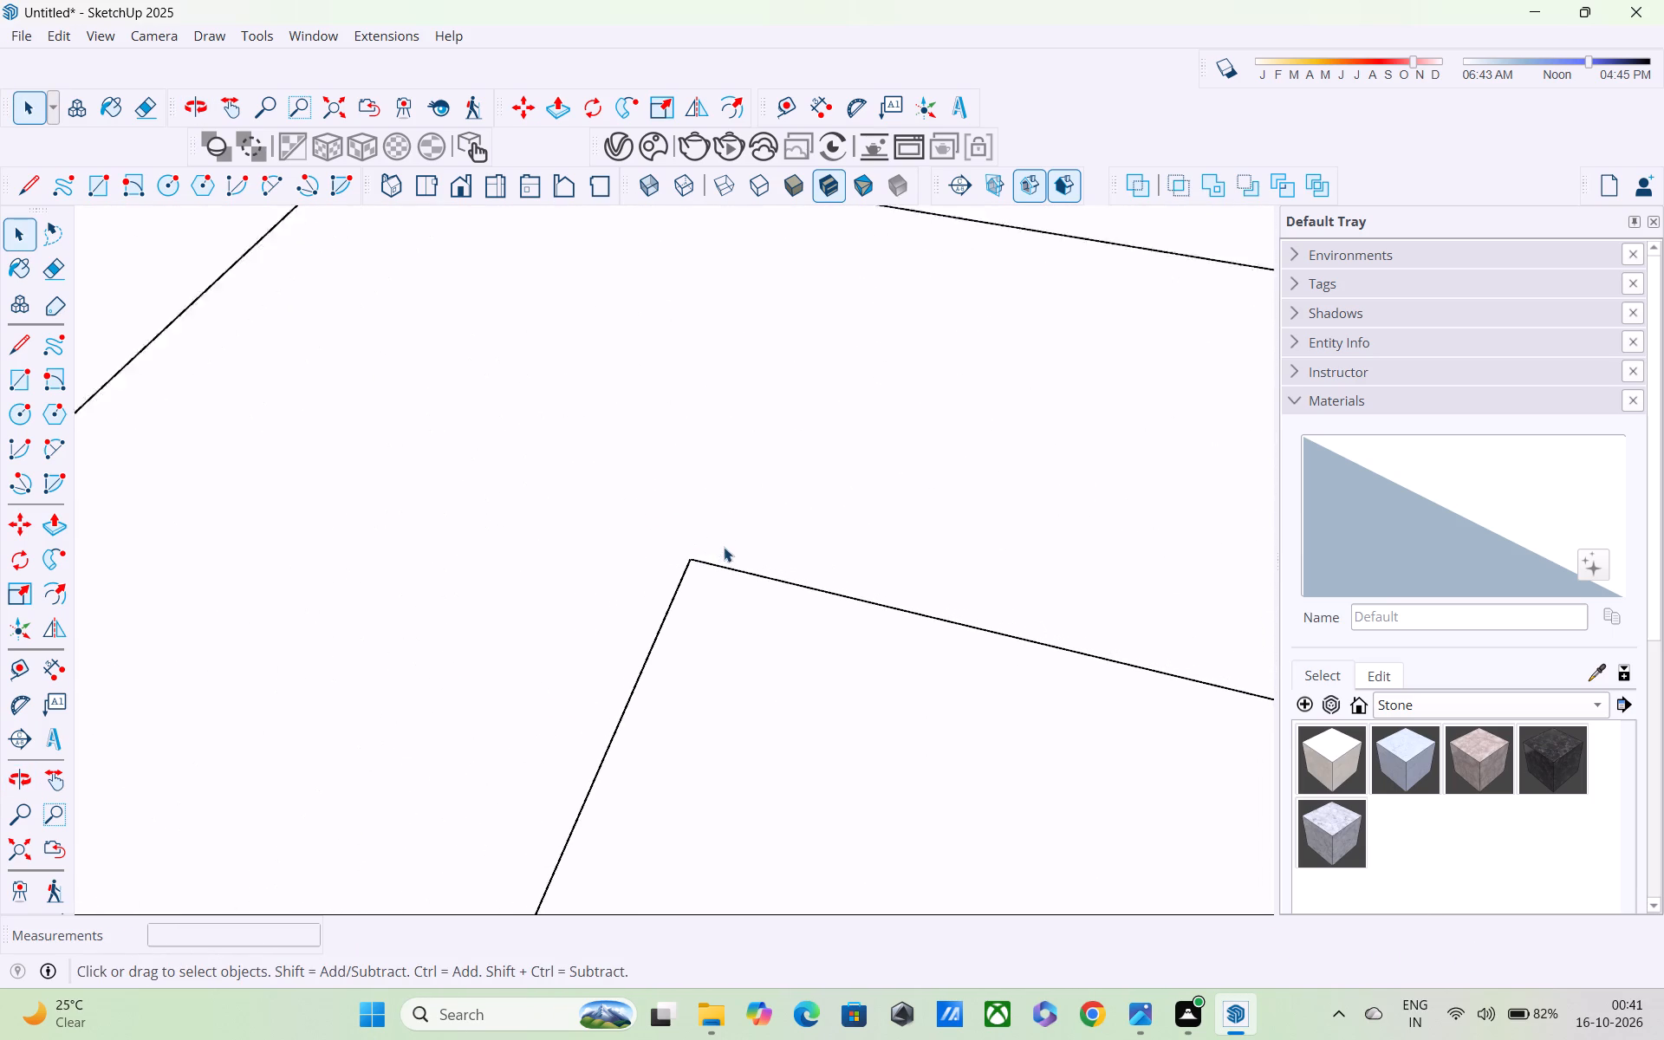
pyautogui.scroll(-15, 724, 547)
pyautogui.scroll(1, 743, 545)
pyautogui.moveTo(741, 534); pyautogui.dragTo(433, 263, button='middle')
pyautogui.scroll(1, 433, 263)
pyautogui.scroll(-11, 451, 291)
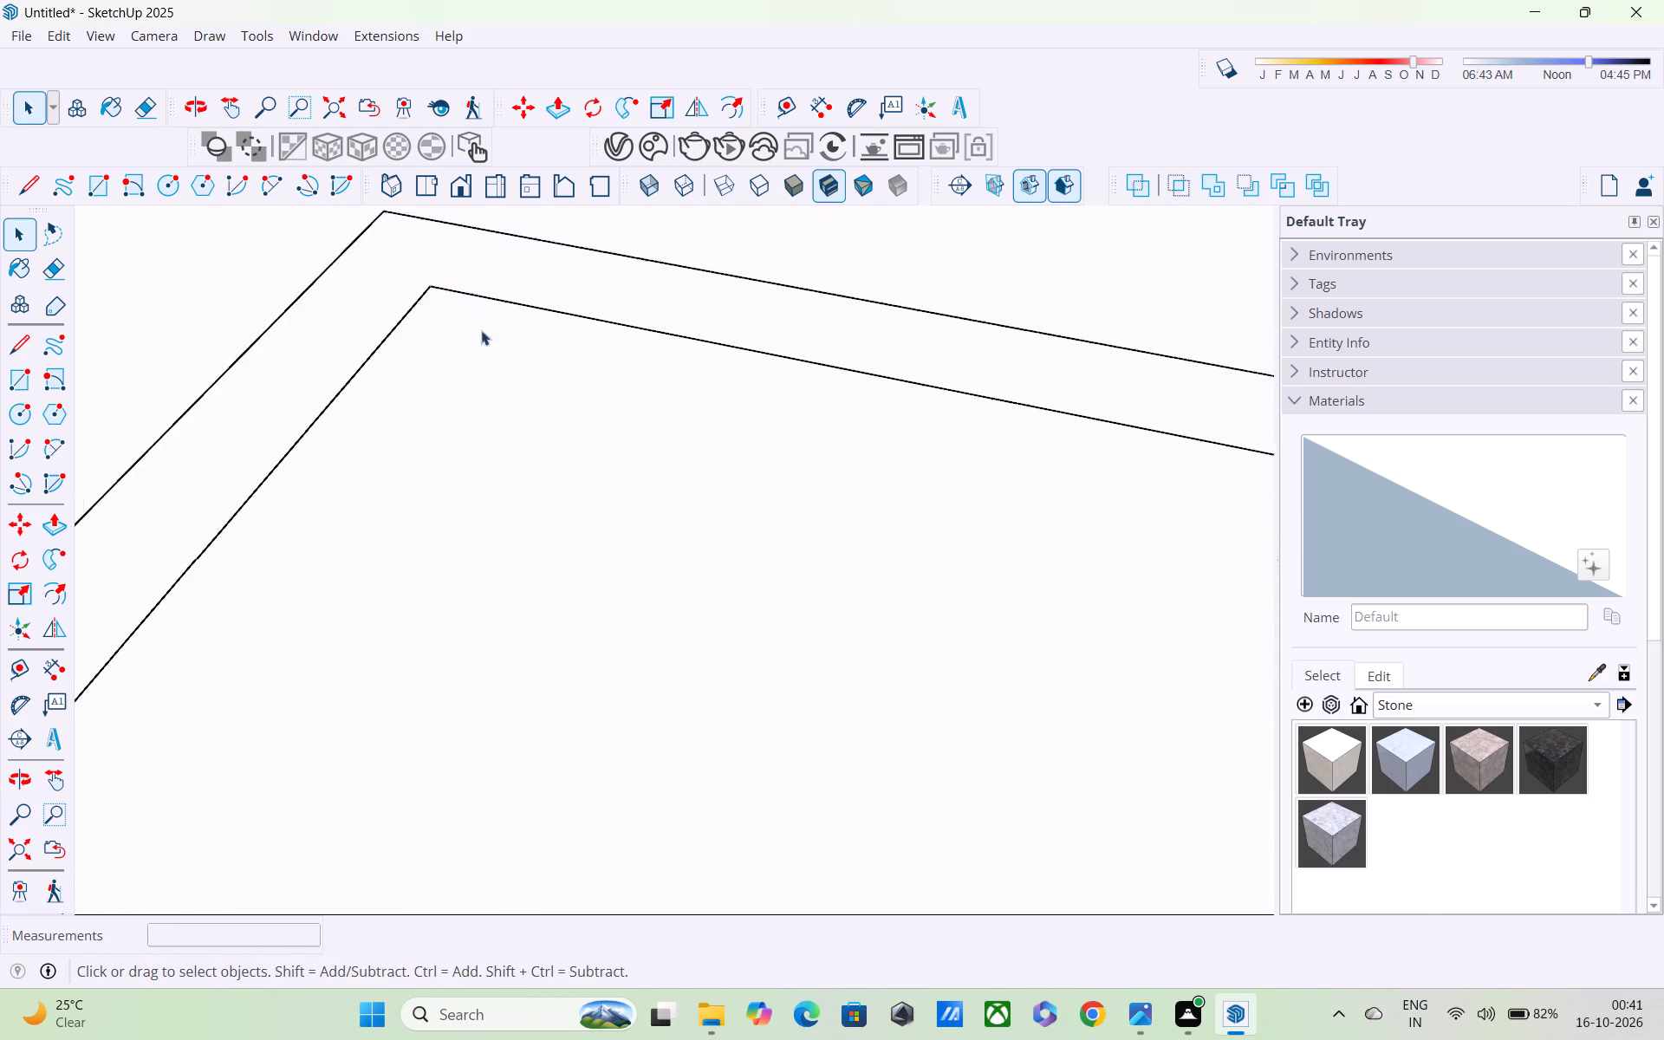
pyautogui.scroll(-9, 481, 330)
pyautogui.moveTo(868, 359); pyautogui.dragTo(246, 297, button='middle')
pyautogui.scroll(-5, 614, 382)
pyautogui.scroll(6, 1047, 517)
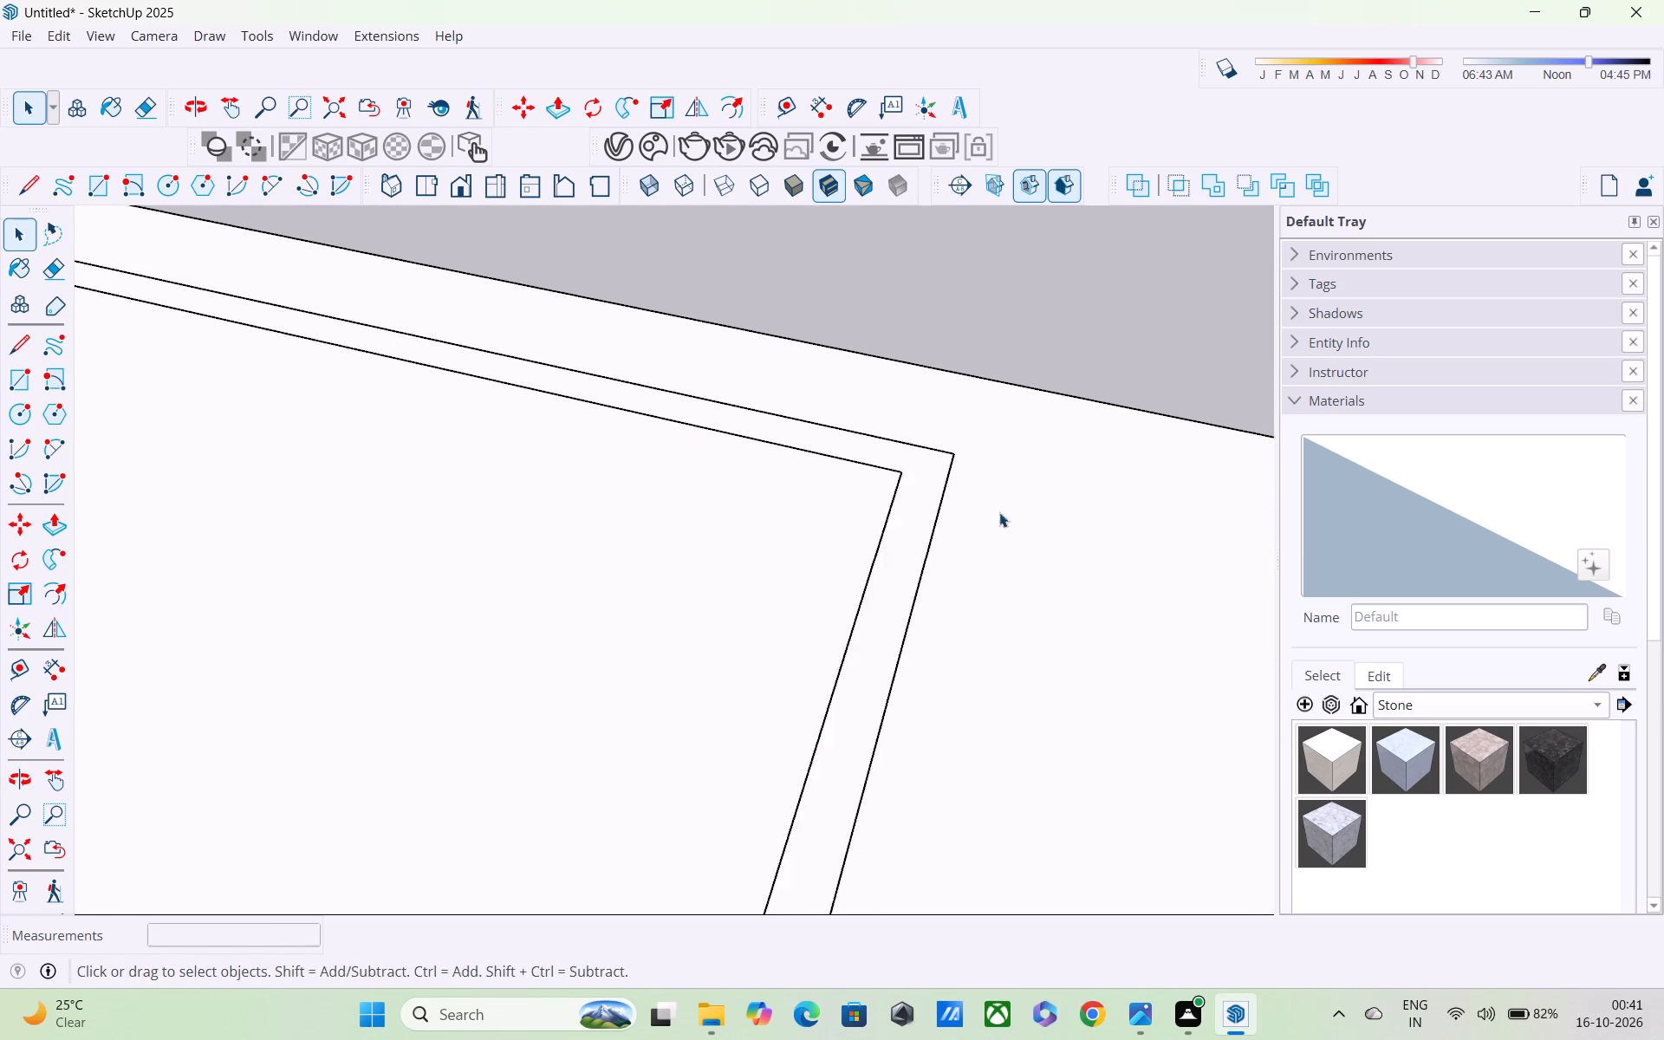
pyautogui.scroll(14, 876, 466)
pyautogui.scroll(-10, 884, 406)
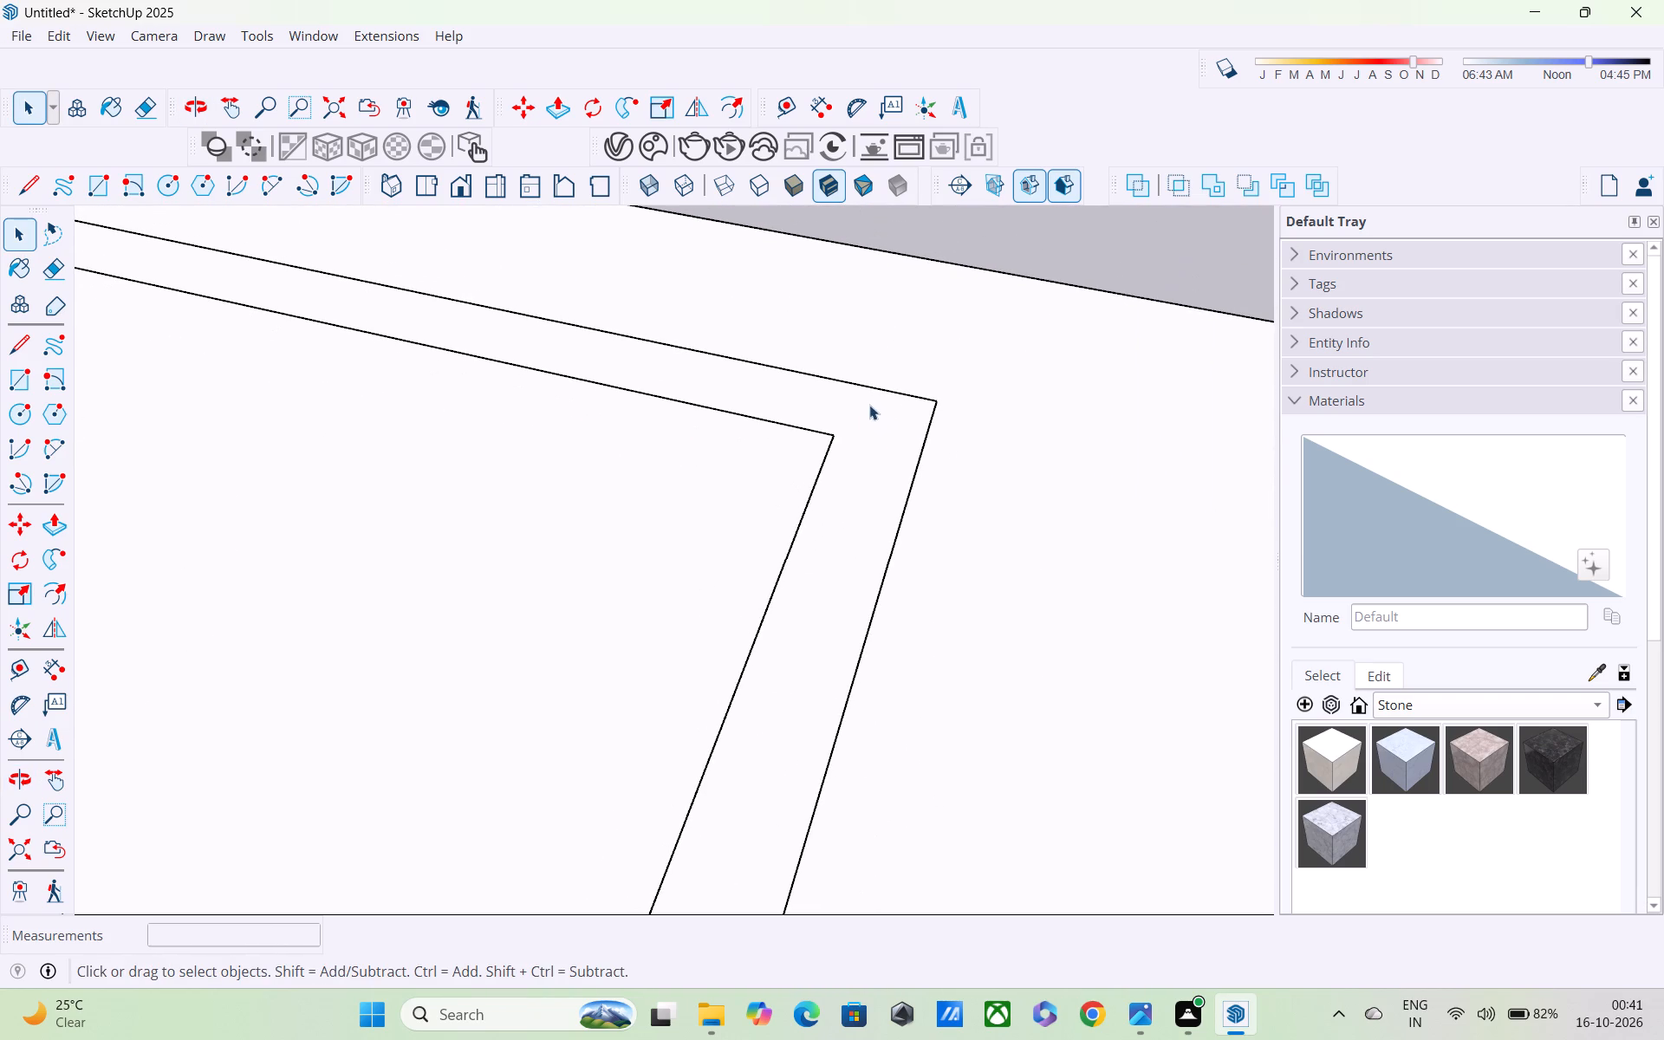
# Select the wall strip and the interior floor in turn to check that they are separate faces.
pyautogui.click(861, 424)
pyautogui.scroll(-5, 861, 425)
pyautogui.click(677, 457)
pyautogui.keyDown('shift'); pyautogui.moveTo(670, 462); pyautogui.dragTo(886, 425, button='middle'); pyautogui.keyUp('shift')
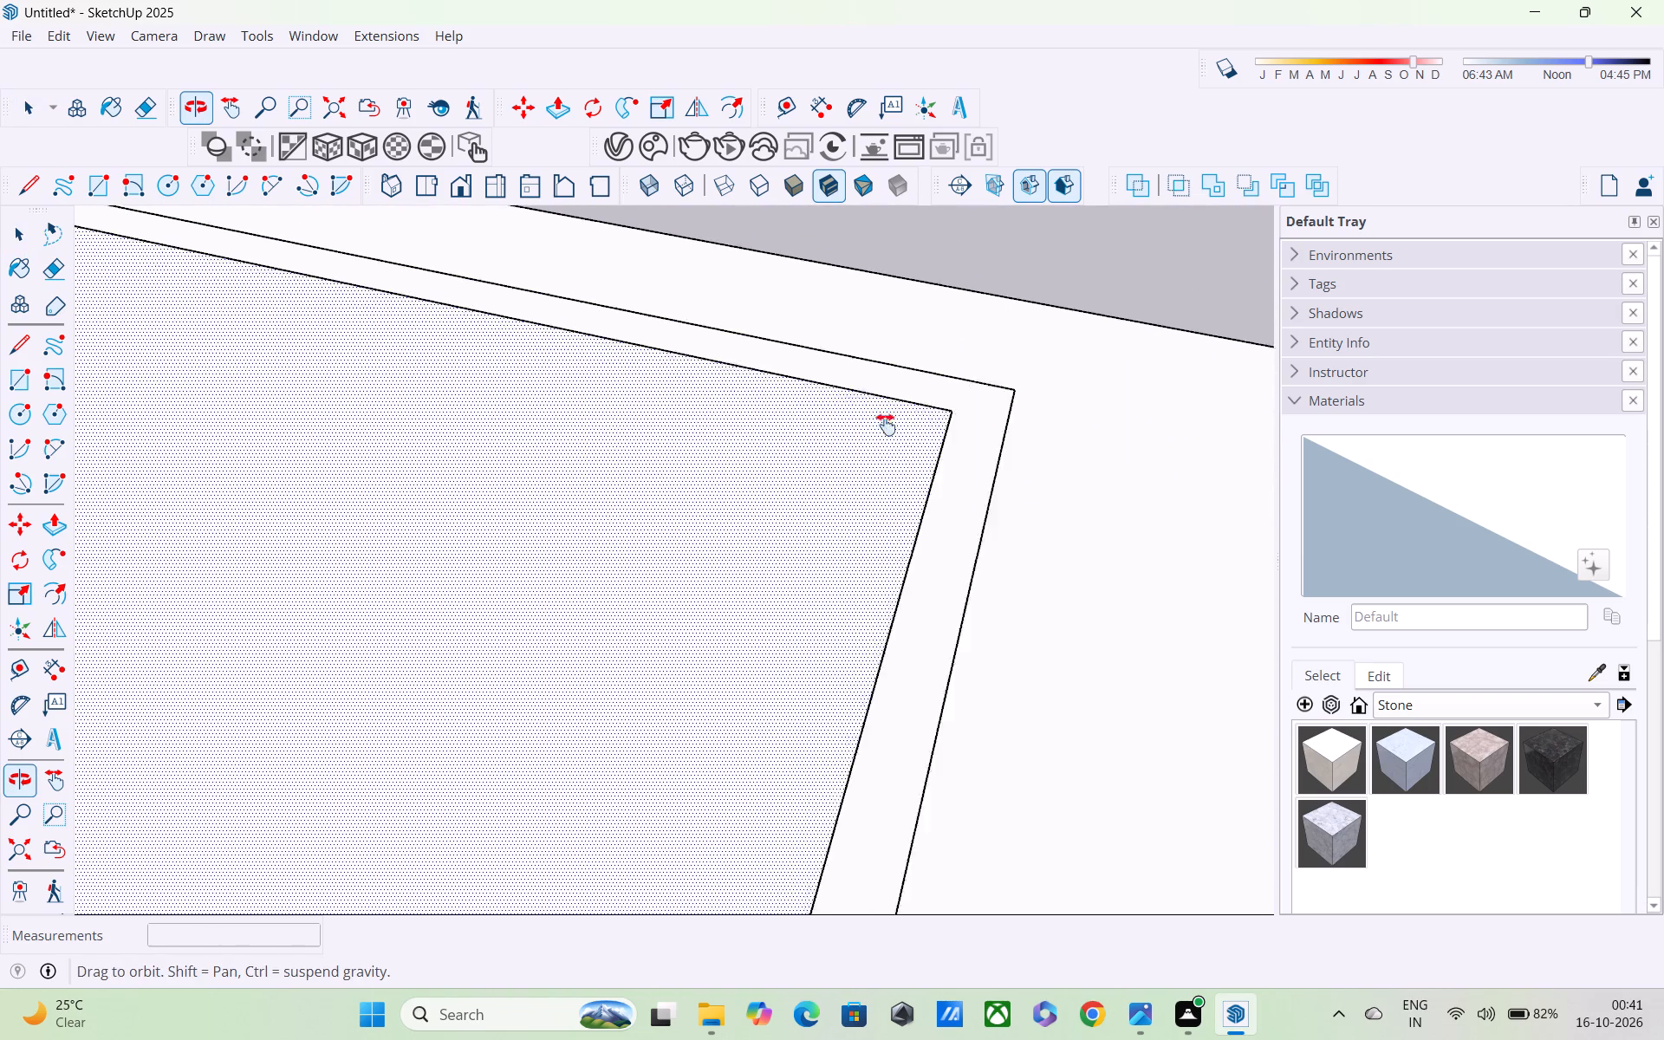
pyautogui.keyDown('shift'); pyautogui.moveTo(886, 425); pyautogui.dragTo(1154, 380, button='middle'); pyautogui.keyUp('shift')
pyautogui.scroll(-14, 1149, 397)
pyautogui.scroll(4, 643, 400)
pyautogui.click(580, 461)
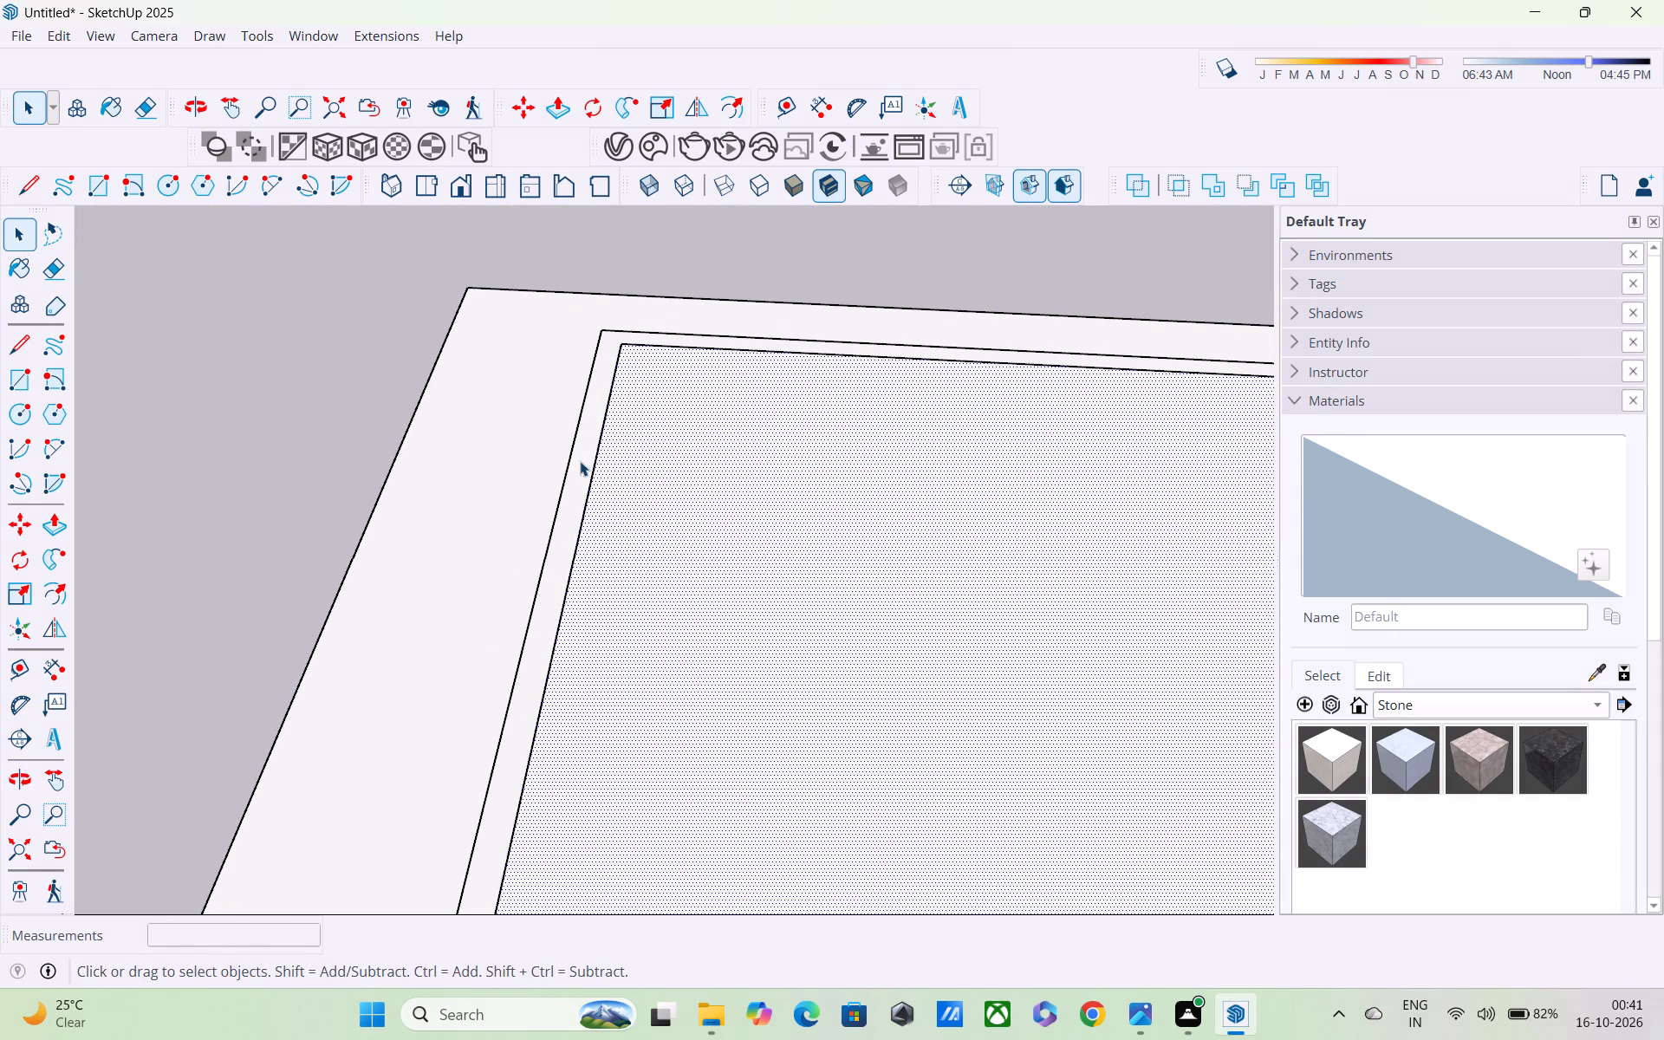
pyautogui.scroll(1, 582, 455)
pyautogui.scroll(-11, 582, 455)
pyautogui.moveTo(598, 503); pyautogui.dragTo(287, 462, button='middle')
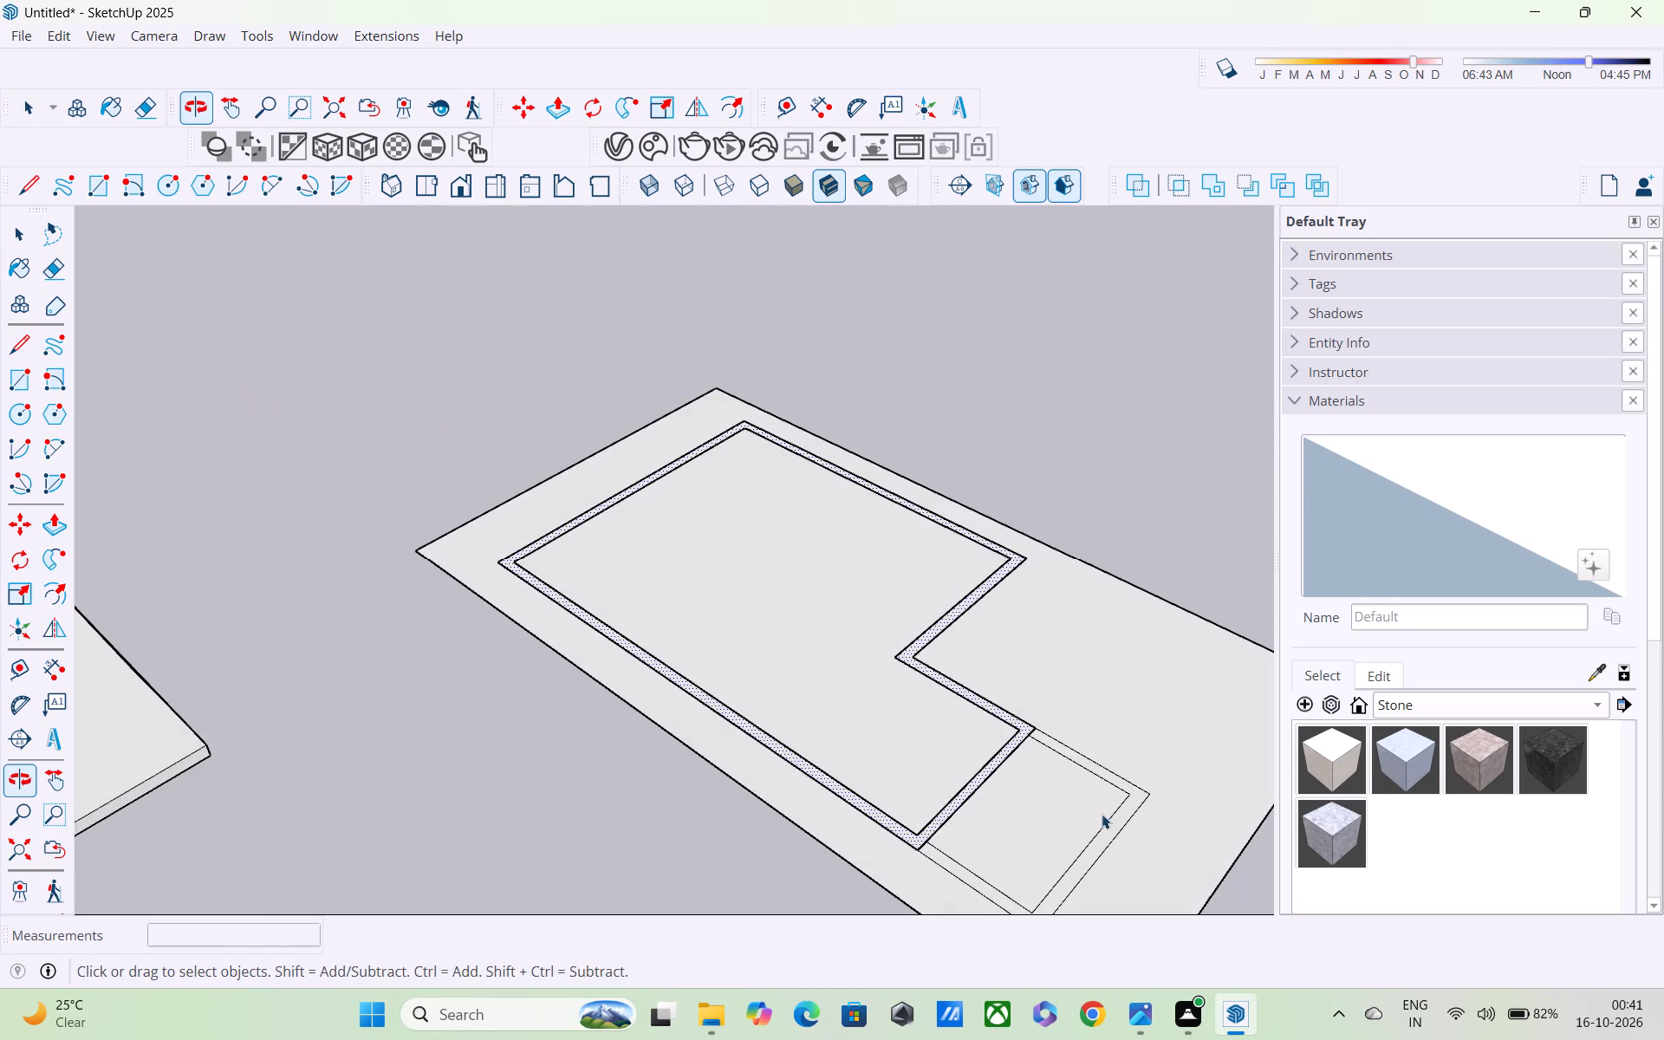
pyautogui.moveTo(1024, 800); pyautogui.dragTo(865, 803, button='middle')
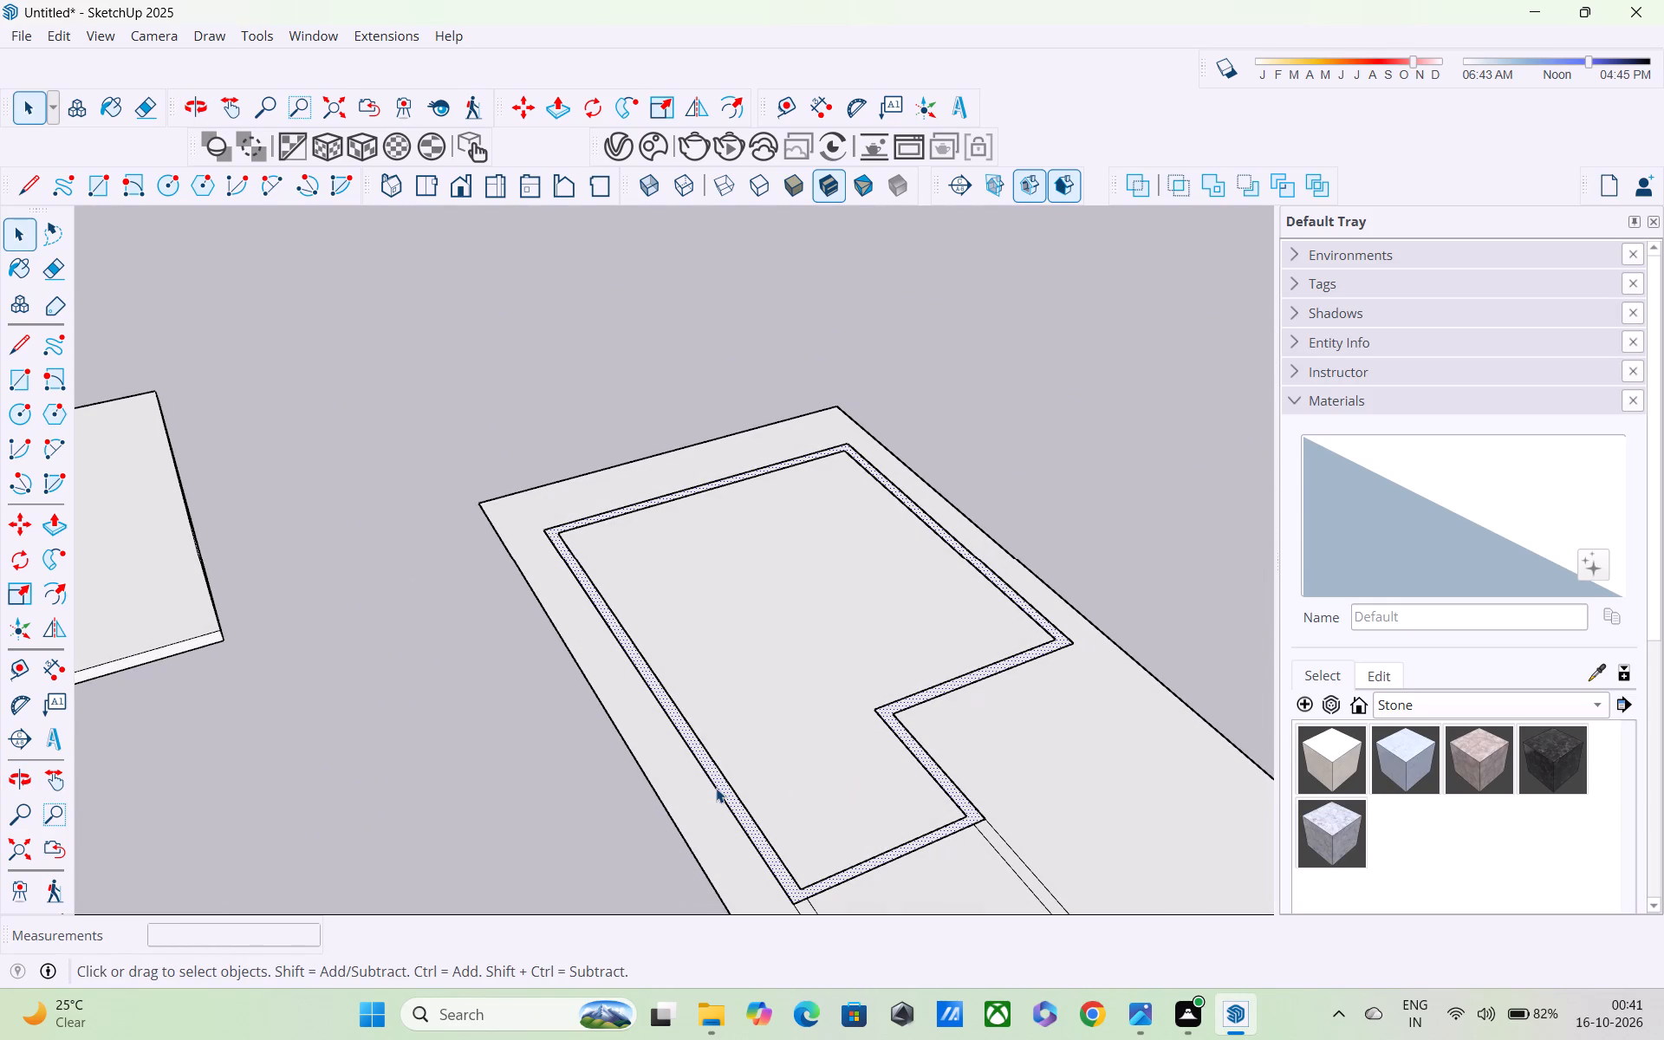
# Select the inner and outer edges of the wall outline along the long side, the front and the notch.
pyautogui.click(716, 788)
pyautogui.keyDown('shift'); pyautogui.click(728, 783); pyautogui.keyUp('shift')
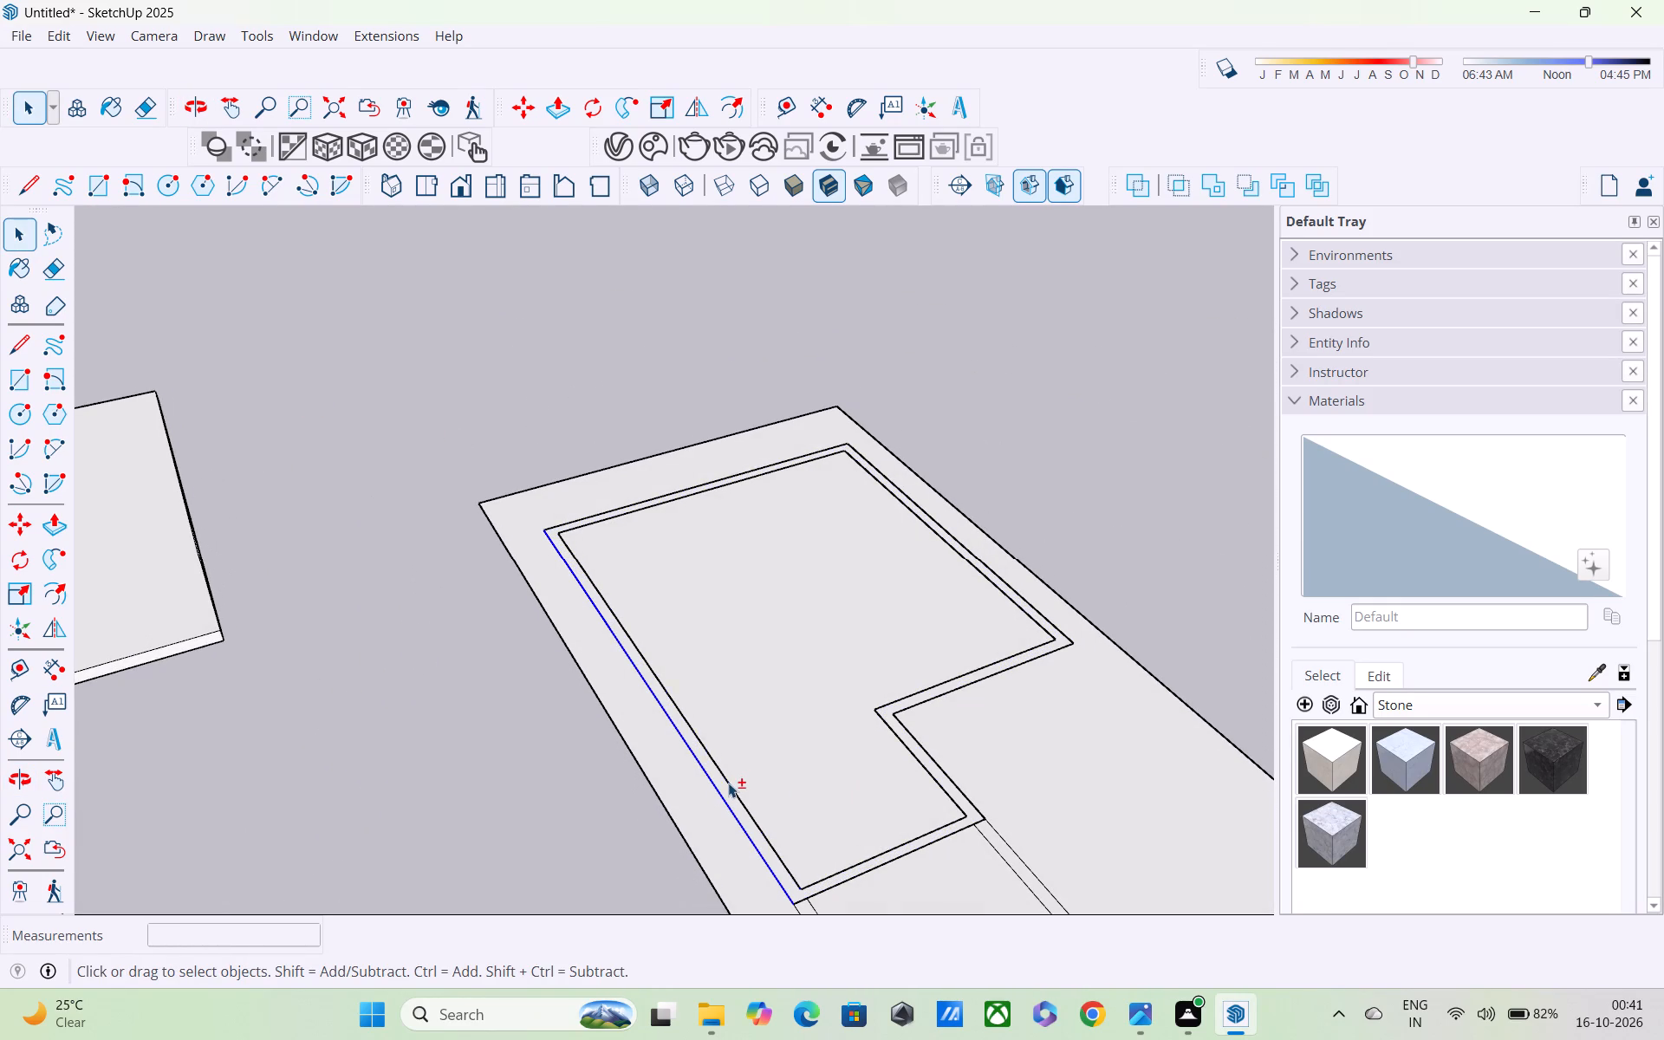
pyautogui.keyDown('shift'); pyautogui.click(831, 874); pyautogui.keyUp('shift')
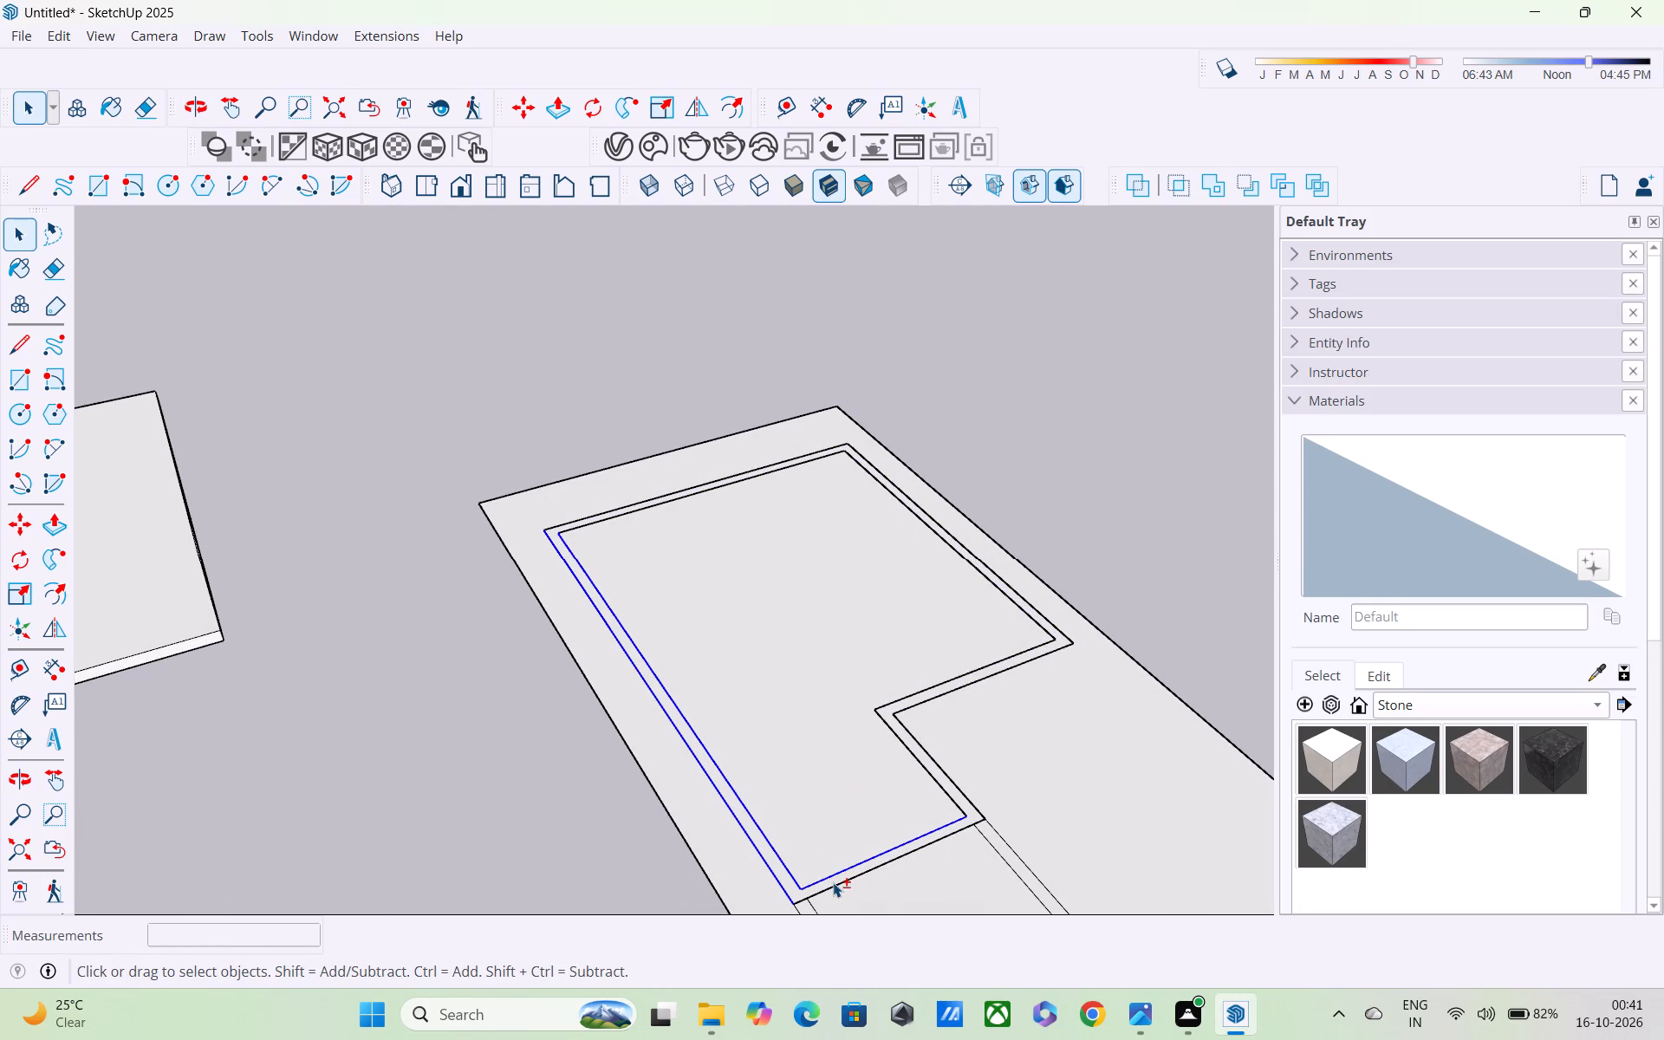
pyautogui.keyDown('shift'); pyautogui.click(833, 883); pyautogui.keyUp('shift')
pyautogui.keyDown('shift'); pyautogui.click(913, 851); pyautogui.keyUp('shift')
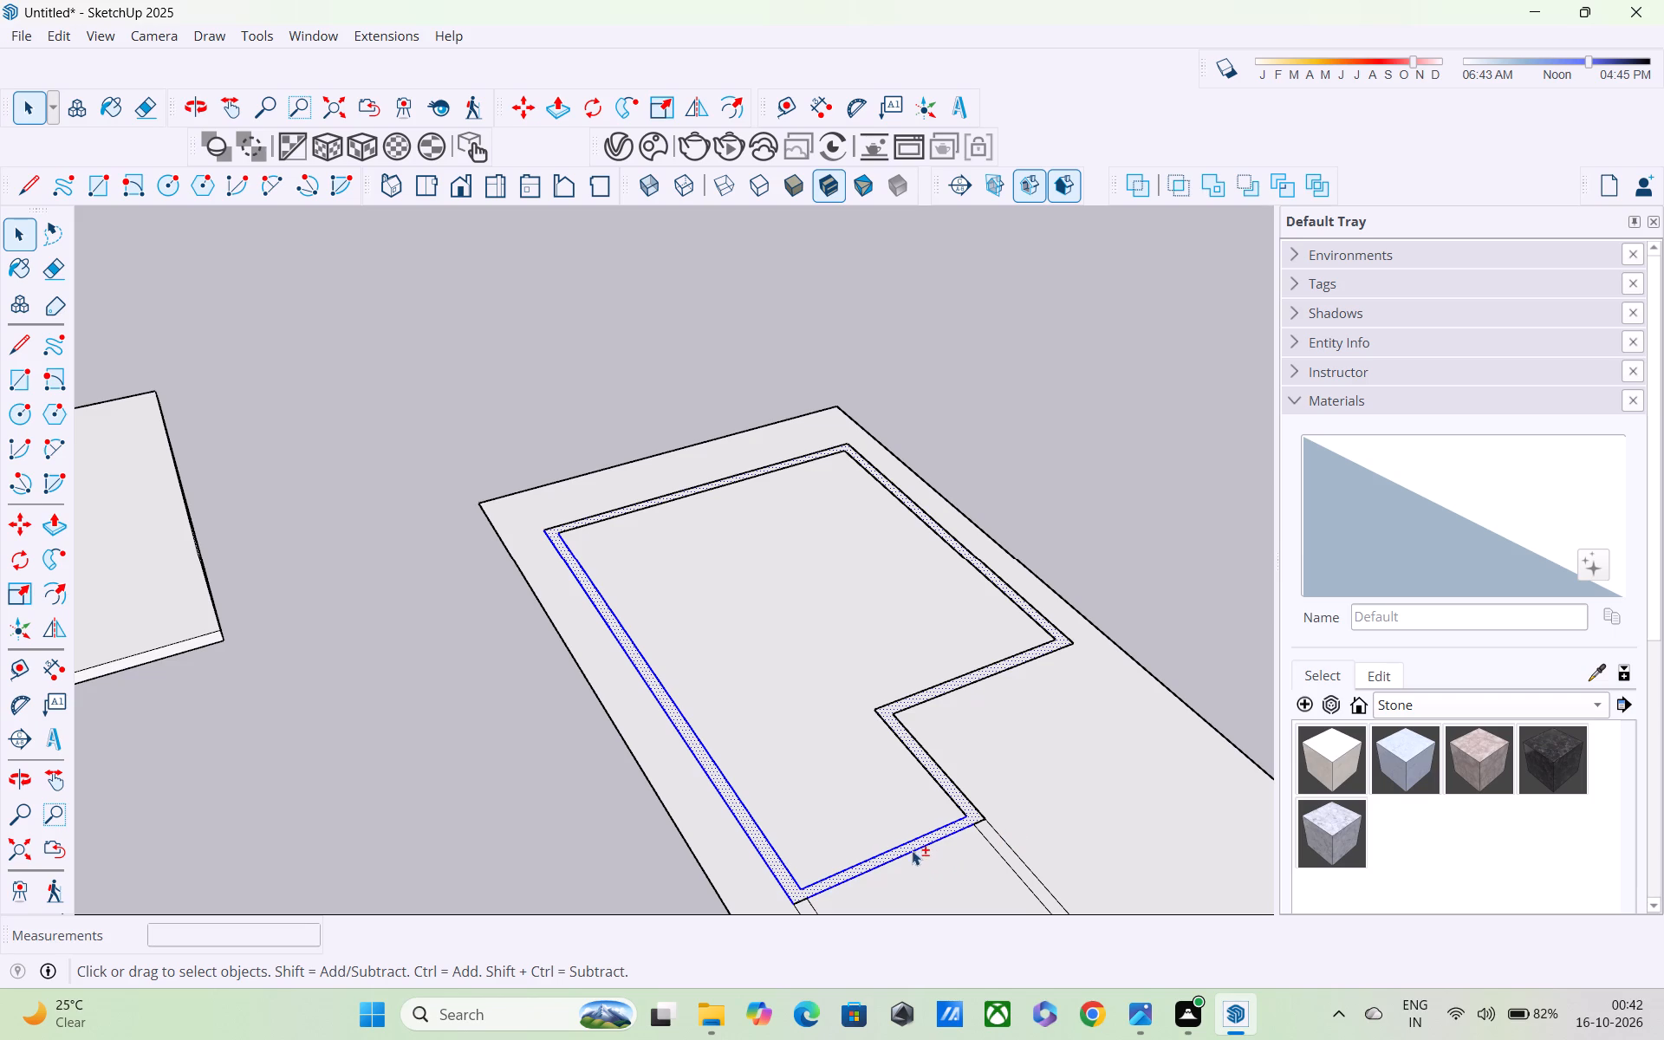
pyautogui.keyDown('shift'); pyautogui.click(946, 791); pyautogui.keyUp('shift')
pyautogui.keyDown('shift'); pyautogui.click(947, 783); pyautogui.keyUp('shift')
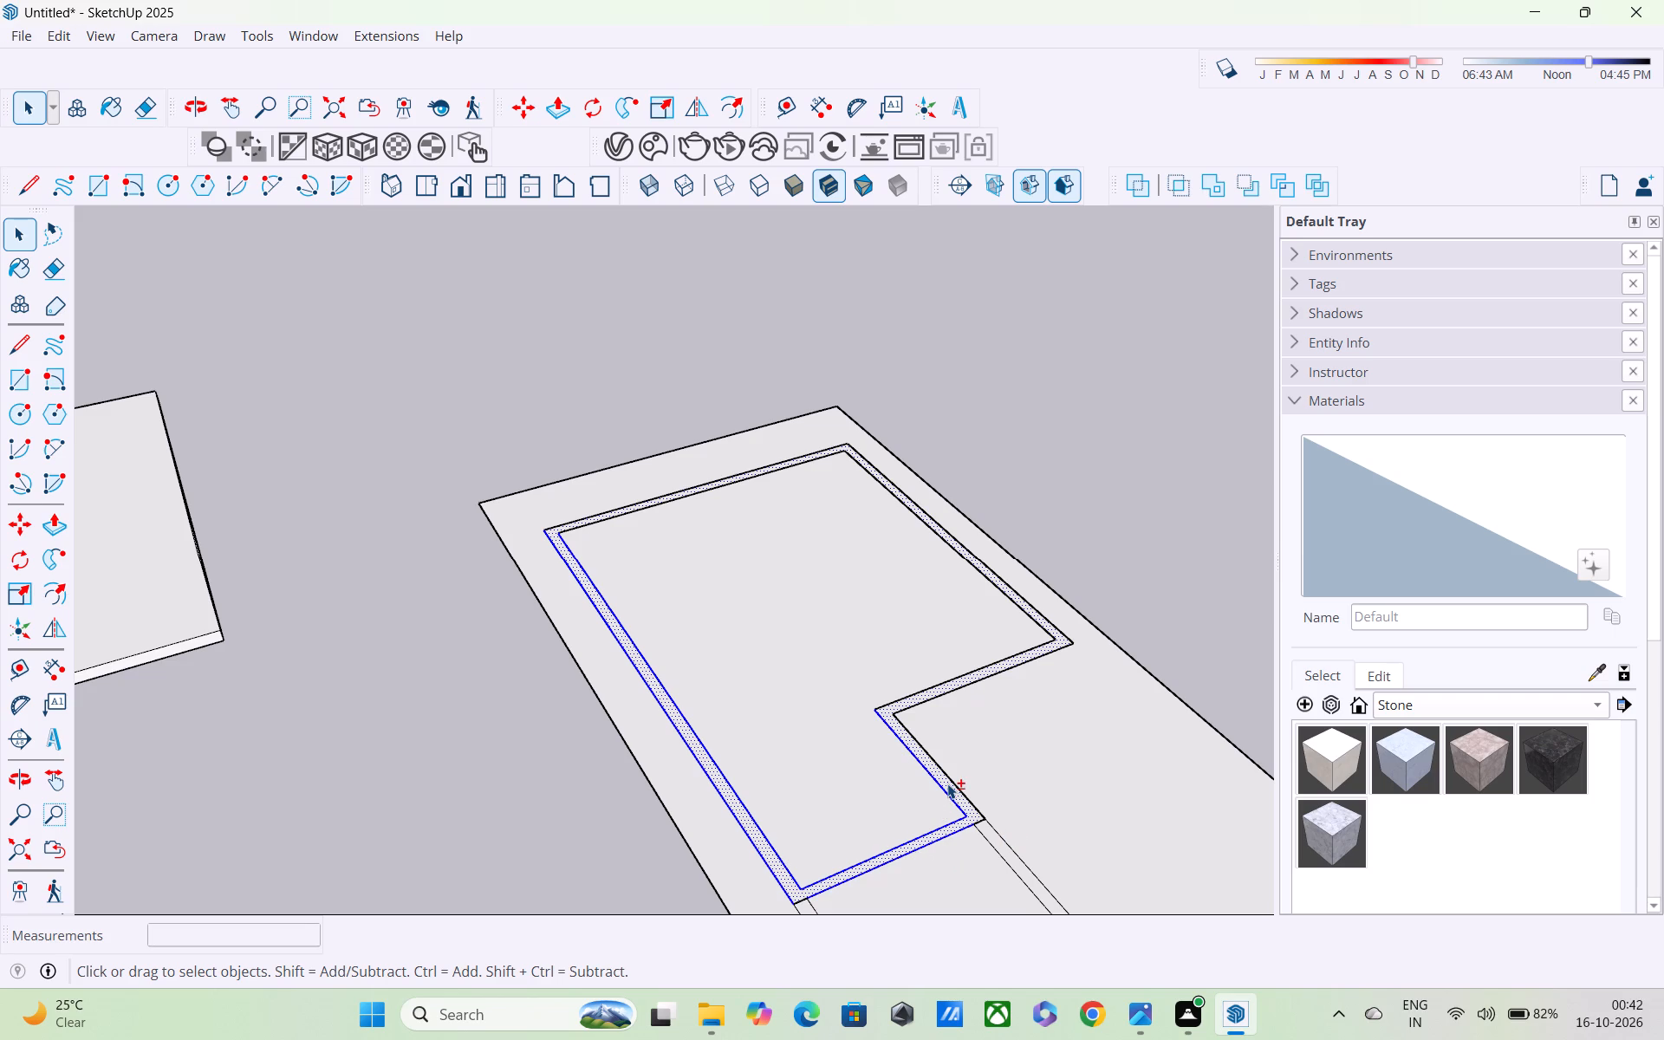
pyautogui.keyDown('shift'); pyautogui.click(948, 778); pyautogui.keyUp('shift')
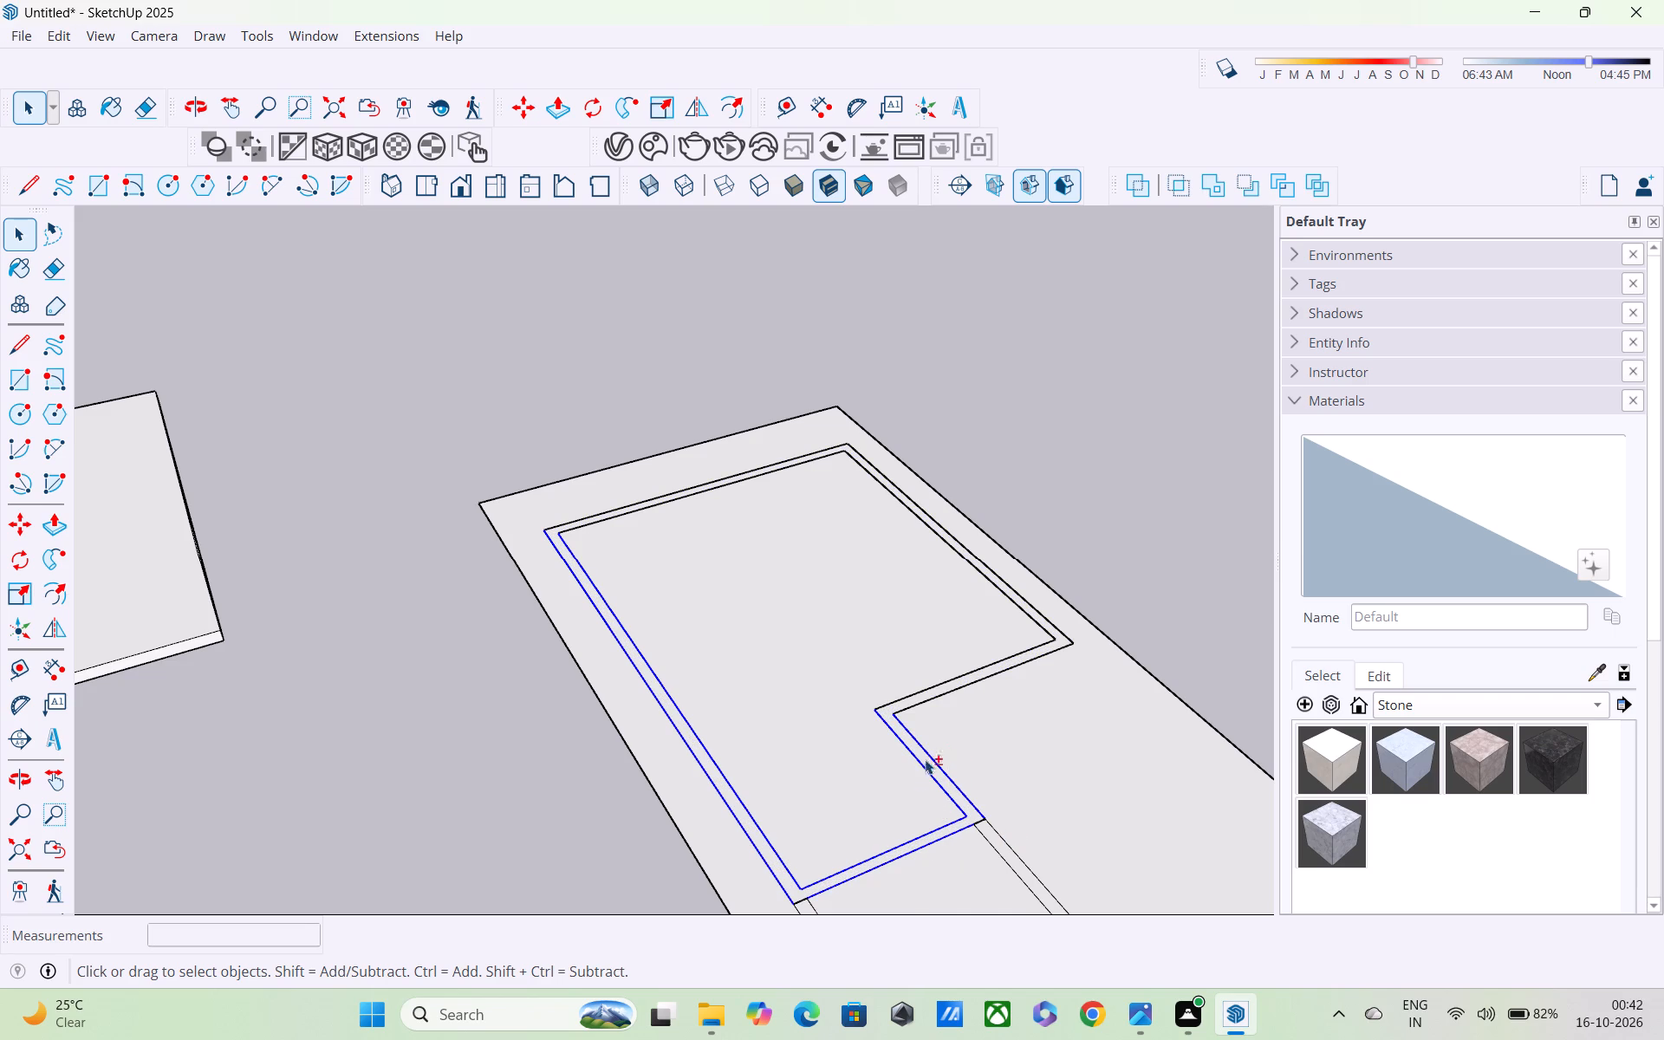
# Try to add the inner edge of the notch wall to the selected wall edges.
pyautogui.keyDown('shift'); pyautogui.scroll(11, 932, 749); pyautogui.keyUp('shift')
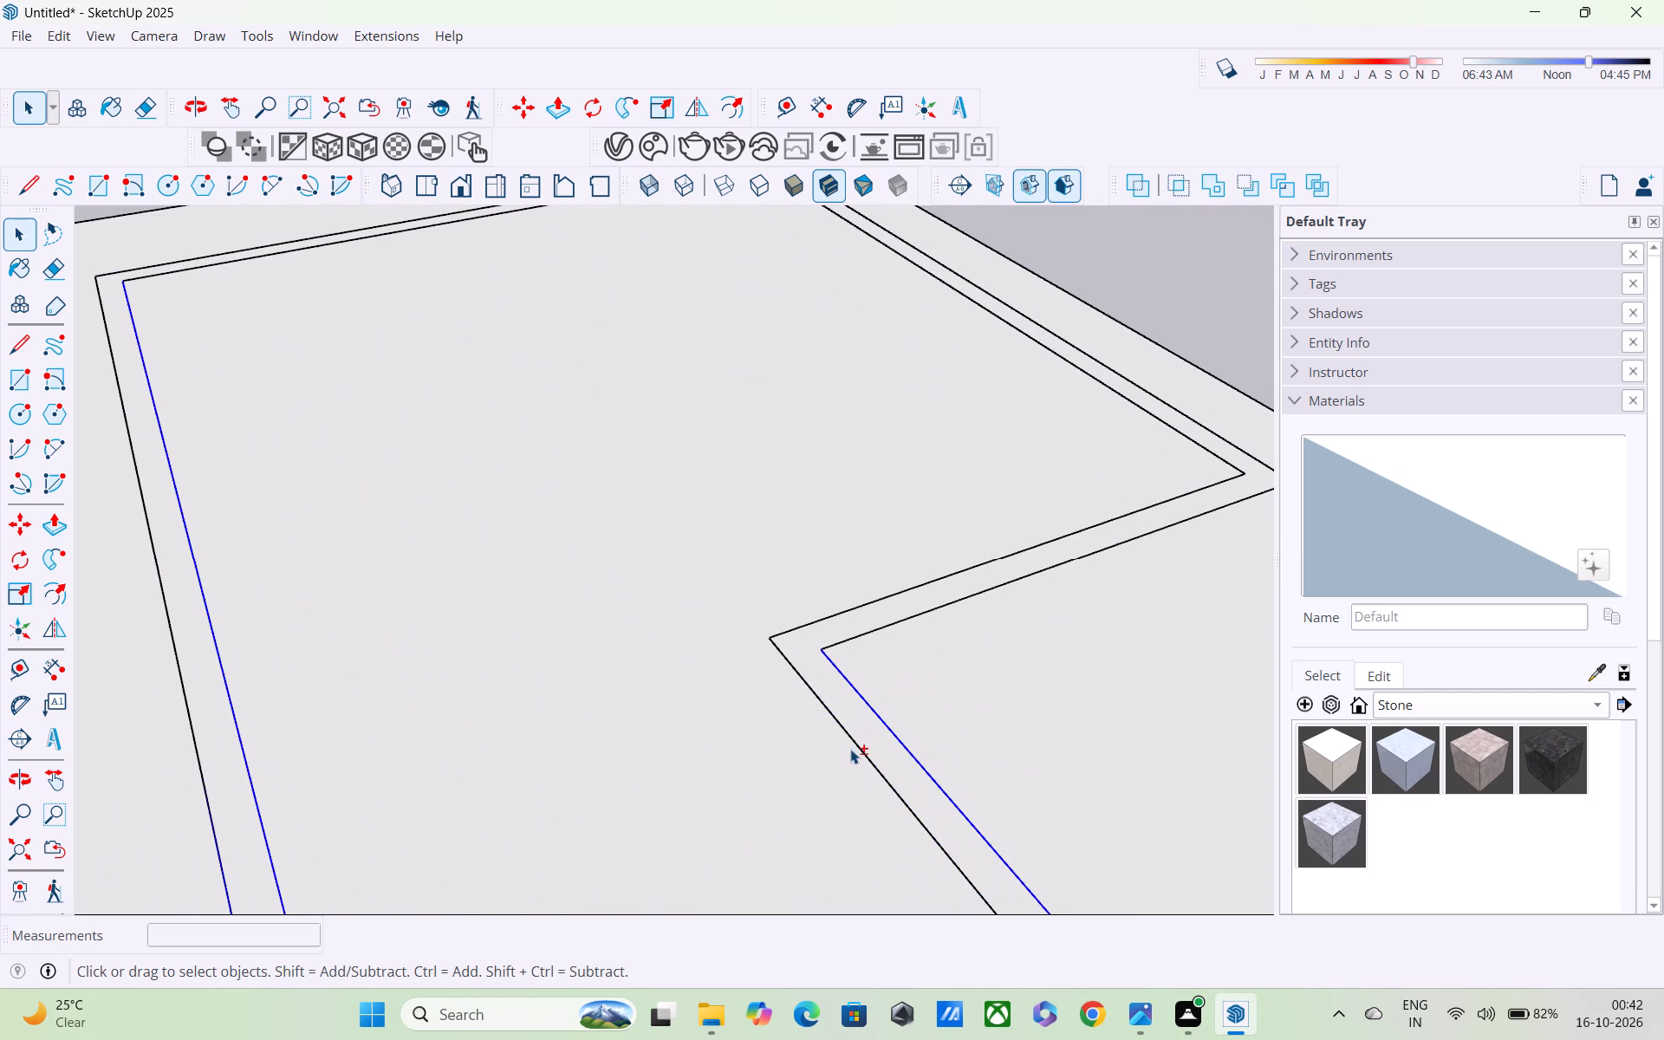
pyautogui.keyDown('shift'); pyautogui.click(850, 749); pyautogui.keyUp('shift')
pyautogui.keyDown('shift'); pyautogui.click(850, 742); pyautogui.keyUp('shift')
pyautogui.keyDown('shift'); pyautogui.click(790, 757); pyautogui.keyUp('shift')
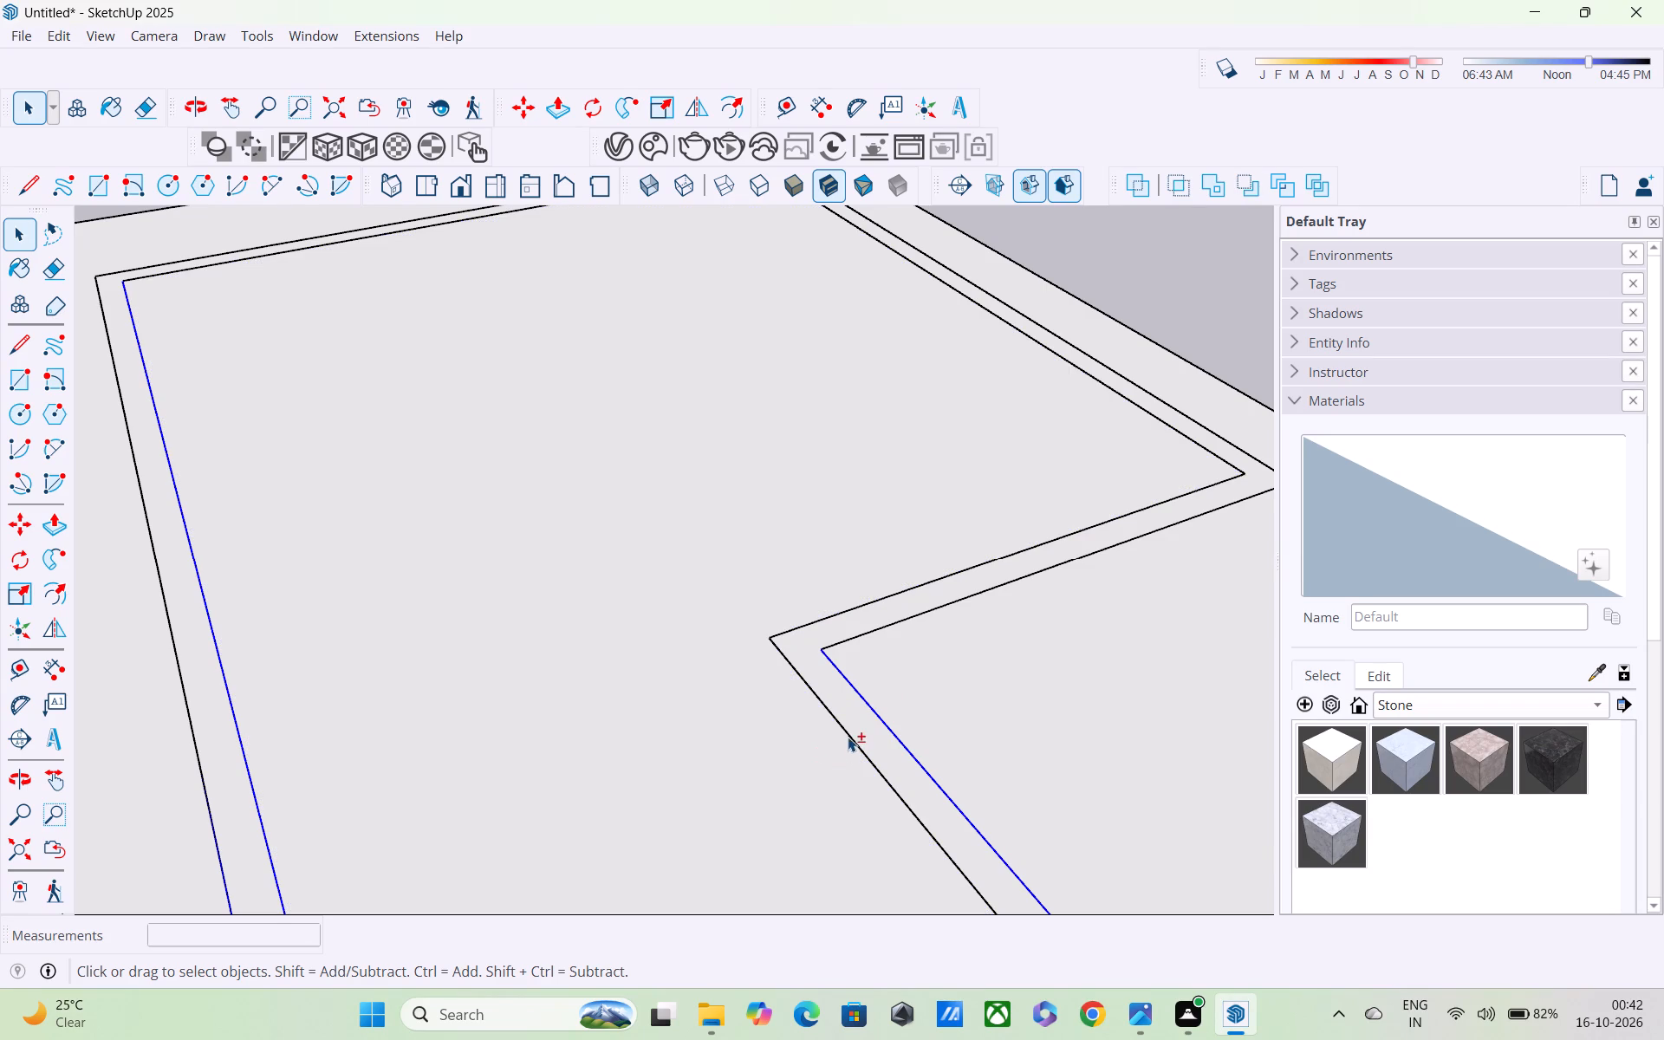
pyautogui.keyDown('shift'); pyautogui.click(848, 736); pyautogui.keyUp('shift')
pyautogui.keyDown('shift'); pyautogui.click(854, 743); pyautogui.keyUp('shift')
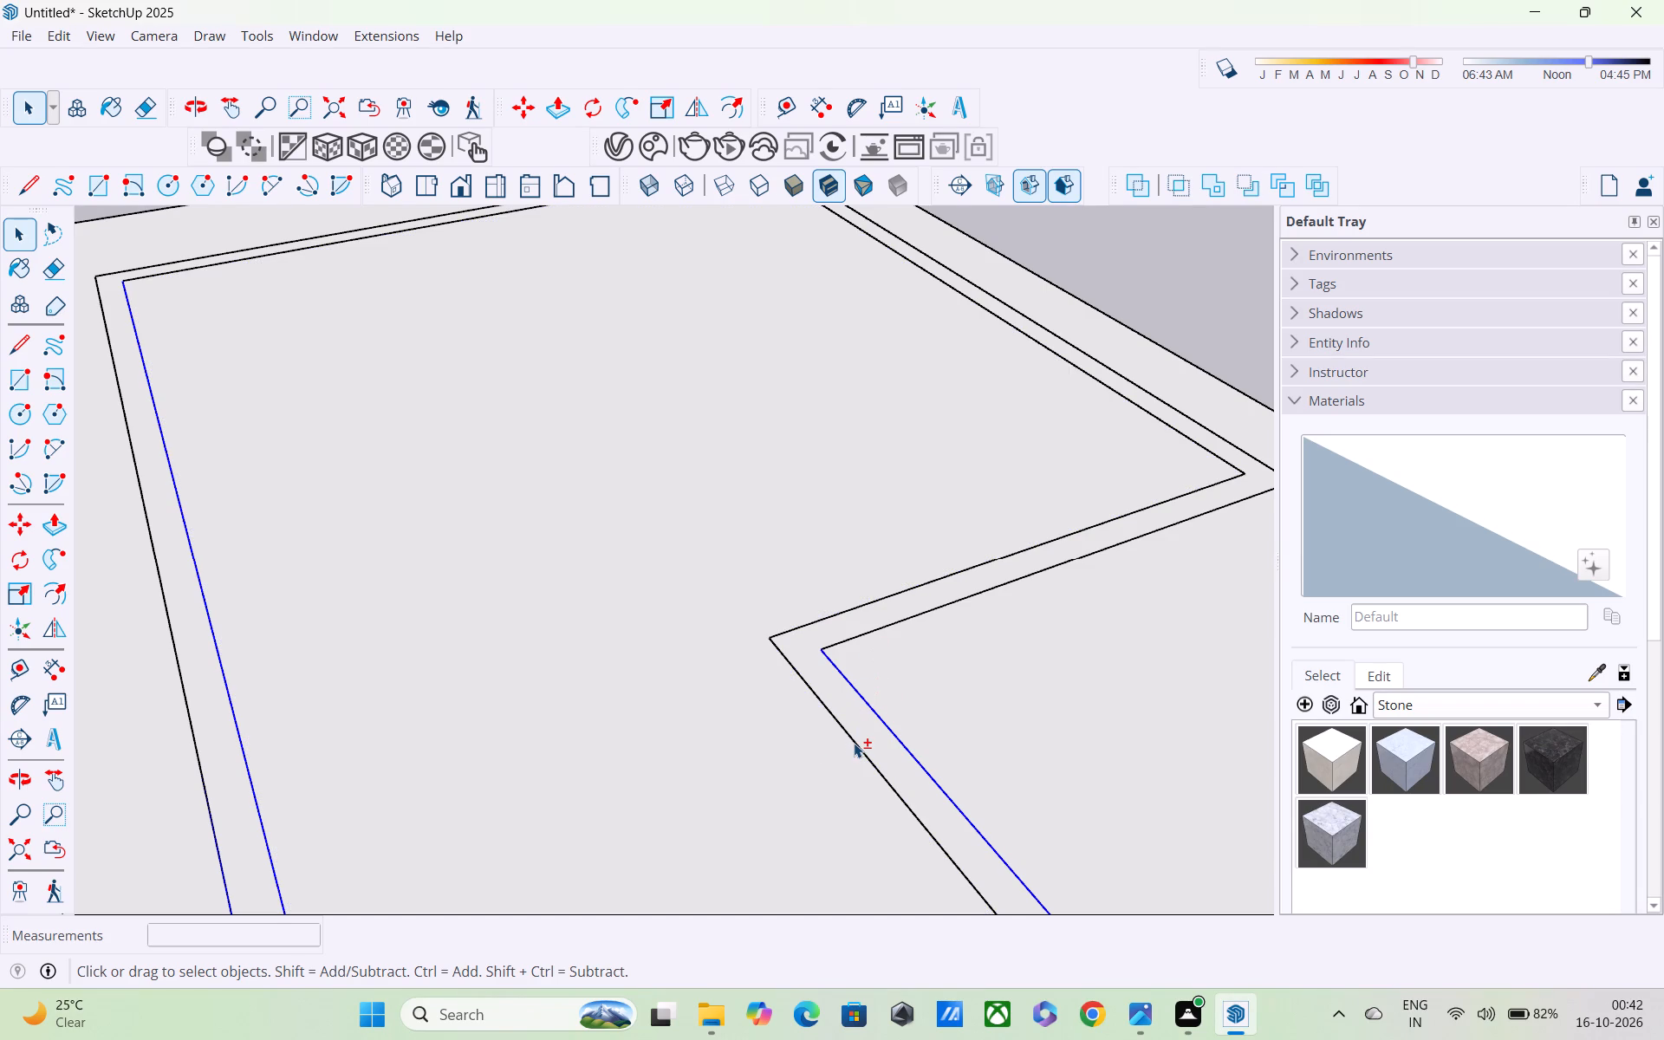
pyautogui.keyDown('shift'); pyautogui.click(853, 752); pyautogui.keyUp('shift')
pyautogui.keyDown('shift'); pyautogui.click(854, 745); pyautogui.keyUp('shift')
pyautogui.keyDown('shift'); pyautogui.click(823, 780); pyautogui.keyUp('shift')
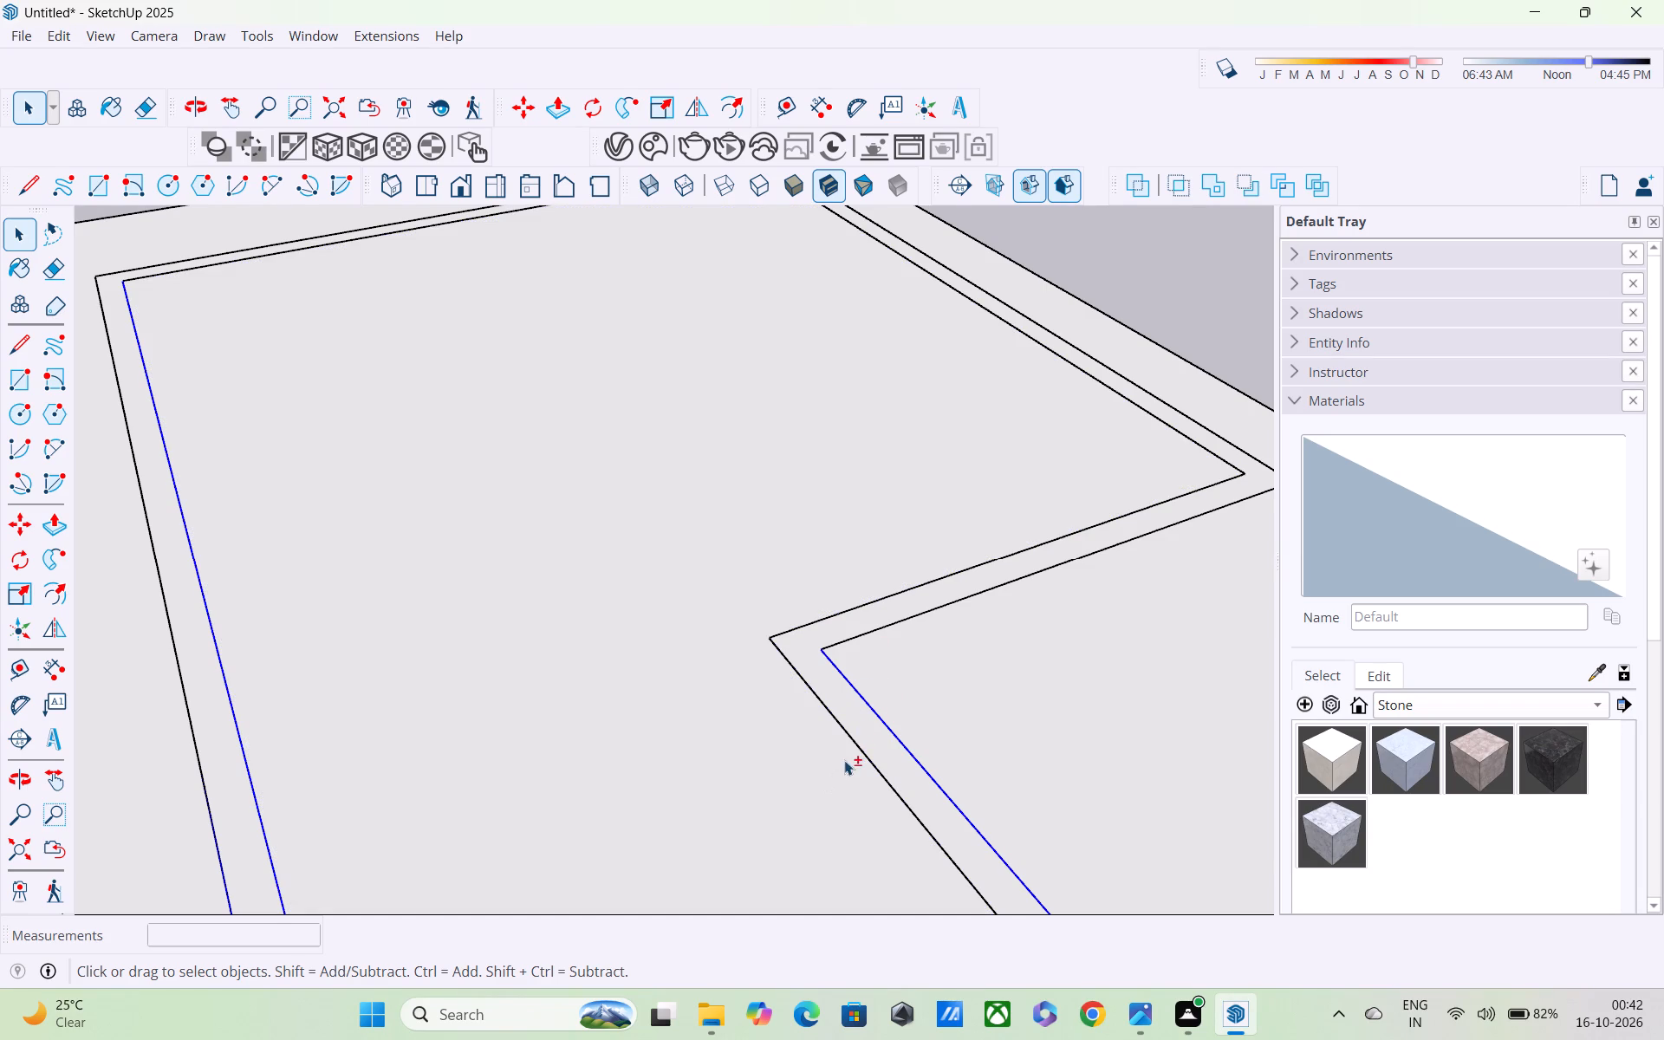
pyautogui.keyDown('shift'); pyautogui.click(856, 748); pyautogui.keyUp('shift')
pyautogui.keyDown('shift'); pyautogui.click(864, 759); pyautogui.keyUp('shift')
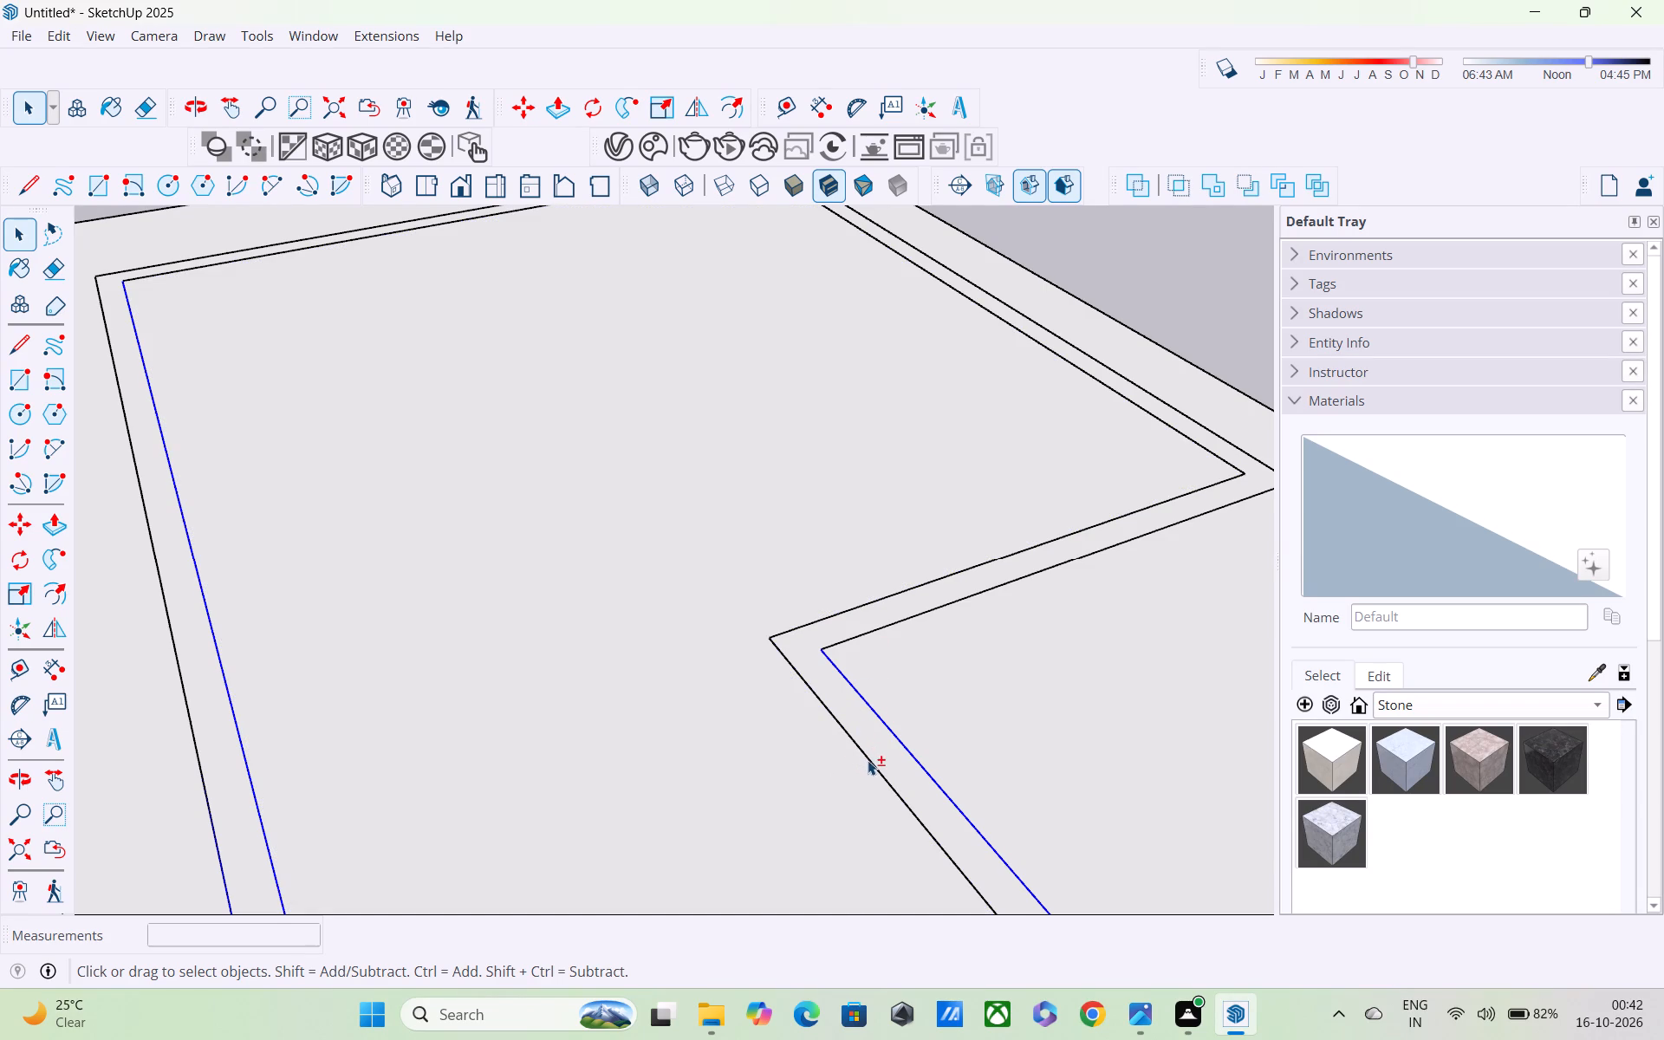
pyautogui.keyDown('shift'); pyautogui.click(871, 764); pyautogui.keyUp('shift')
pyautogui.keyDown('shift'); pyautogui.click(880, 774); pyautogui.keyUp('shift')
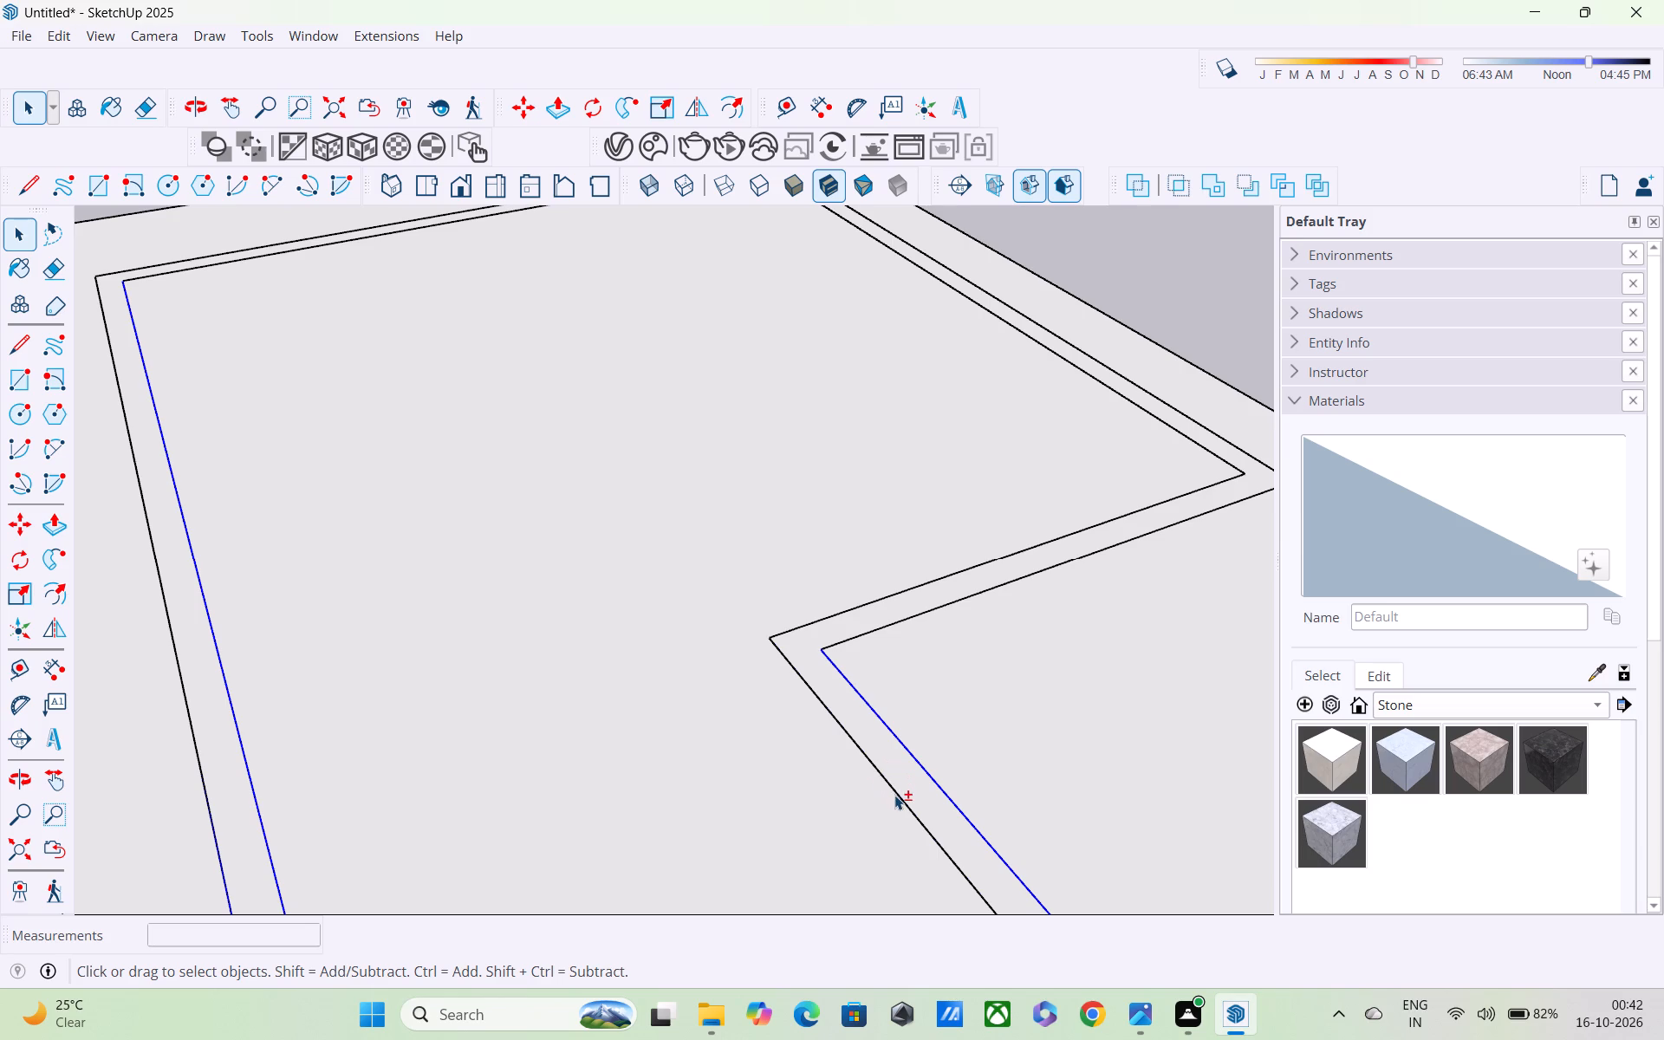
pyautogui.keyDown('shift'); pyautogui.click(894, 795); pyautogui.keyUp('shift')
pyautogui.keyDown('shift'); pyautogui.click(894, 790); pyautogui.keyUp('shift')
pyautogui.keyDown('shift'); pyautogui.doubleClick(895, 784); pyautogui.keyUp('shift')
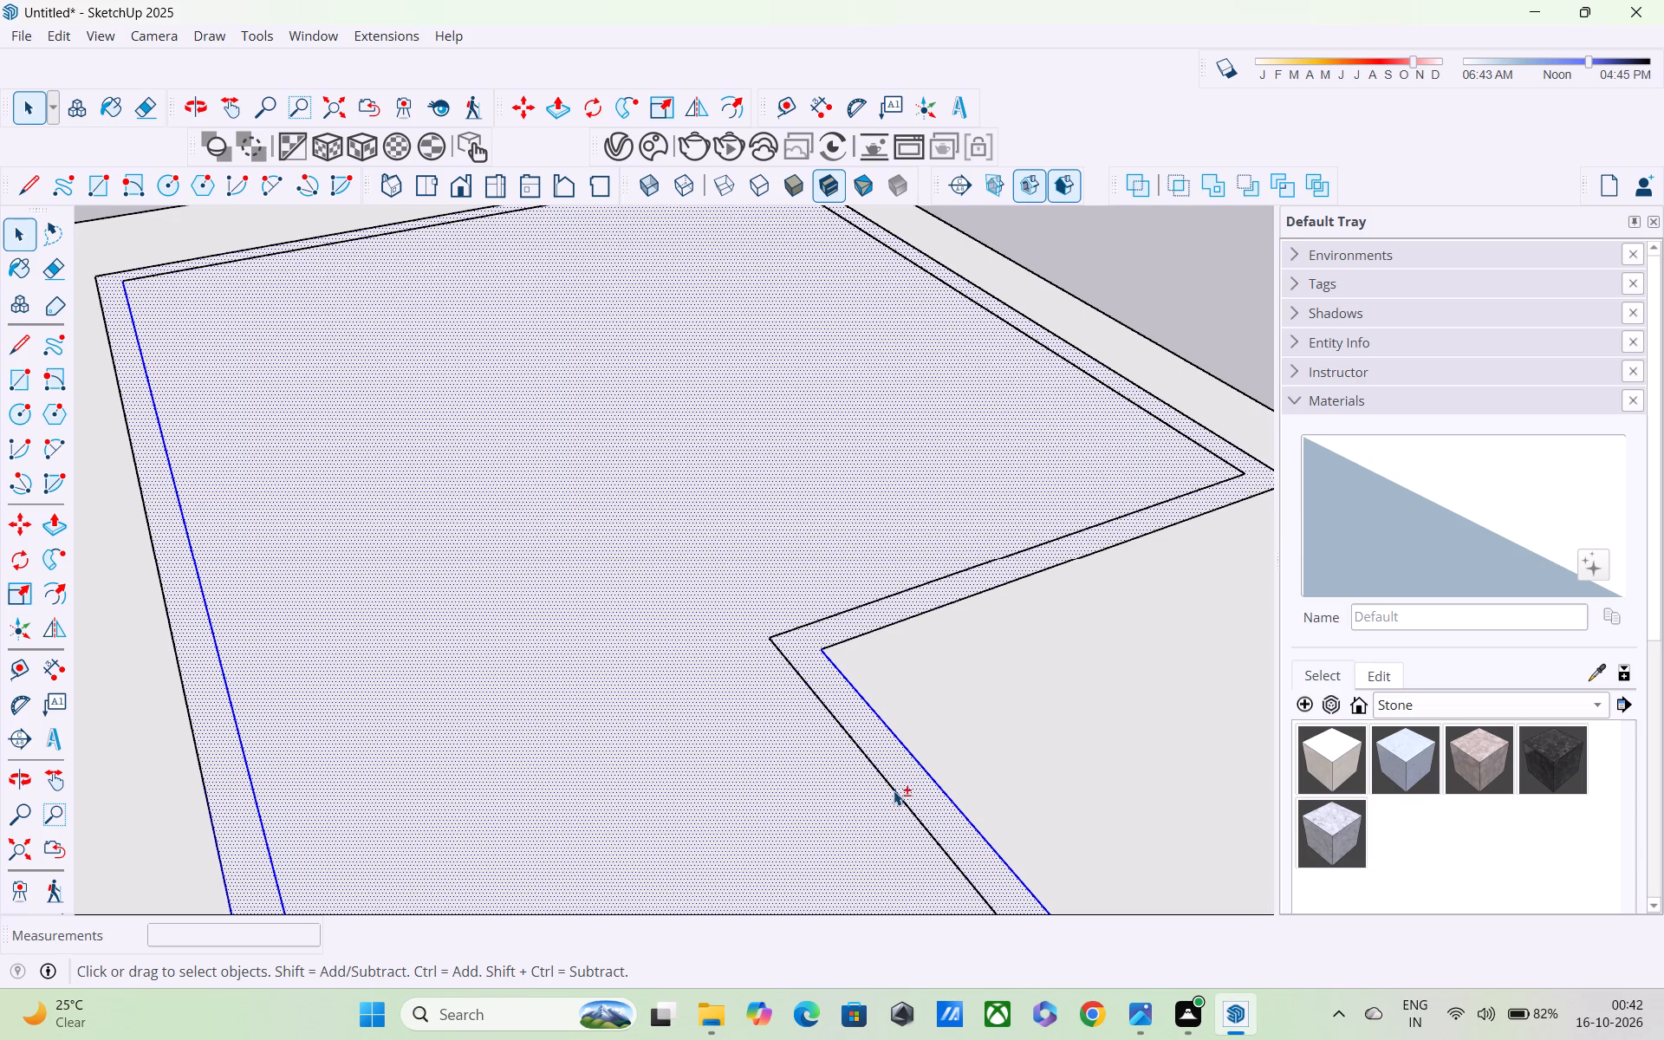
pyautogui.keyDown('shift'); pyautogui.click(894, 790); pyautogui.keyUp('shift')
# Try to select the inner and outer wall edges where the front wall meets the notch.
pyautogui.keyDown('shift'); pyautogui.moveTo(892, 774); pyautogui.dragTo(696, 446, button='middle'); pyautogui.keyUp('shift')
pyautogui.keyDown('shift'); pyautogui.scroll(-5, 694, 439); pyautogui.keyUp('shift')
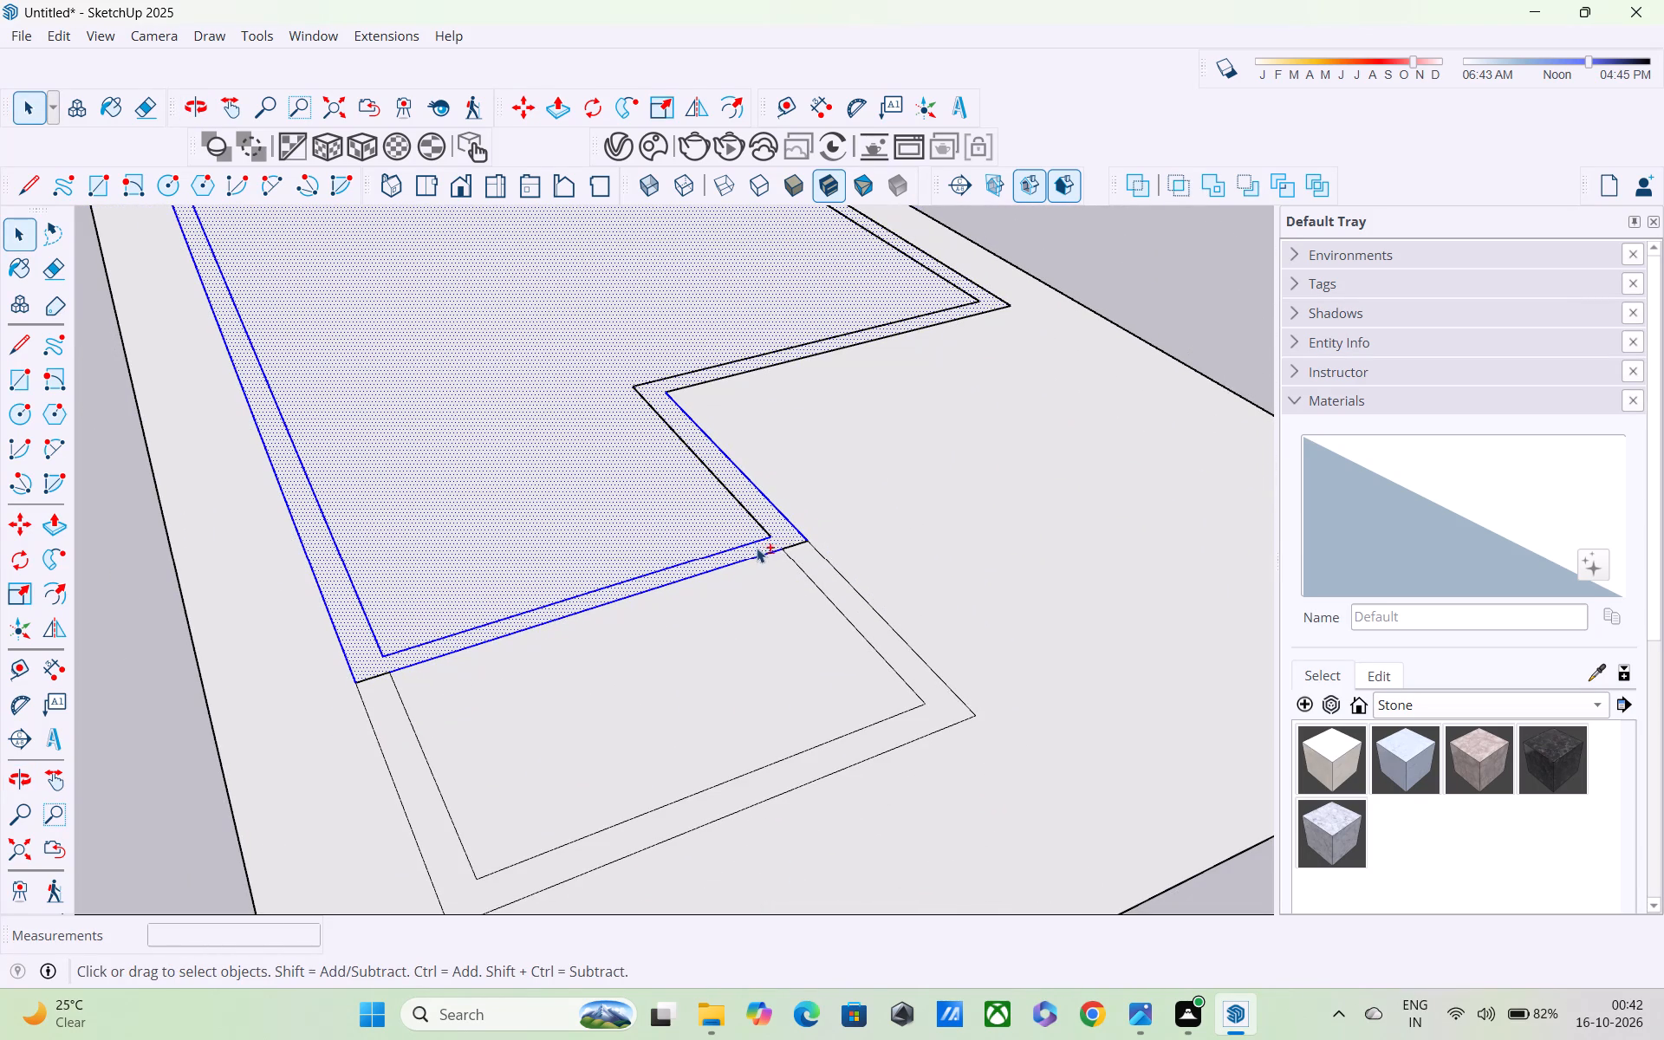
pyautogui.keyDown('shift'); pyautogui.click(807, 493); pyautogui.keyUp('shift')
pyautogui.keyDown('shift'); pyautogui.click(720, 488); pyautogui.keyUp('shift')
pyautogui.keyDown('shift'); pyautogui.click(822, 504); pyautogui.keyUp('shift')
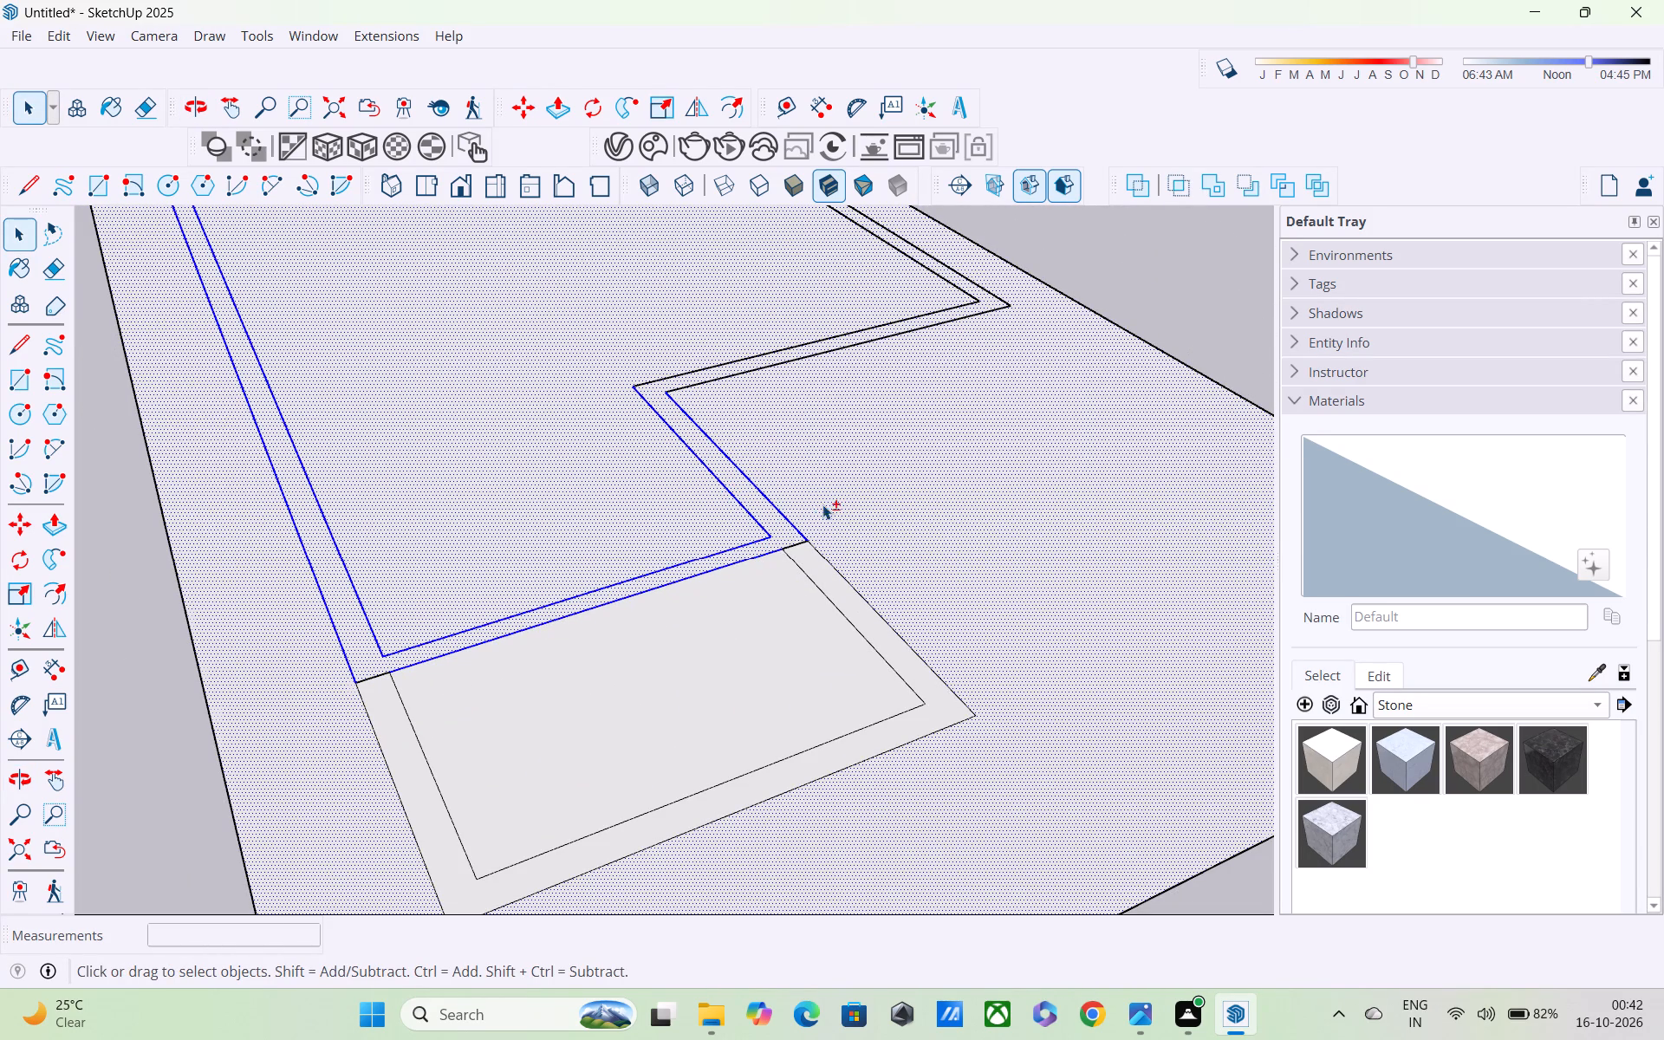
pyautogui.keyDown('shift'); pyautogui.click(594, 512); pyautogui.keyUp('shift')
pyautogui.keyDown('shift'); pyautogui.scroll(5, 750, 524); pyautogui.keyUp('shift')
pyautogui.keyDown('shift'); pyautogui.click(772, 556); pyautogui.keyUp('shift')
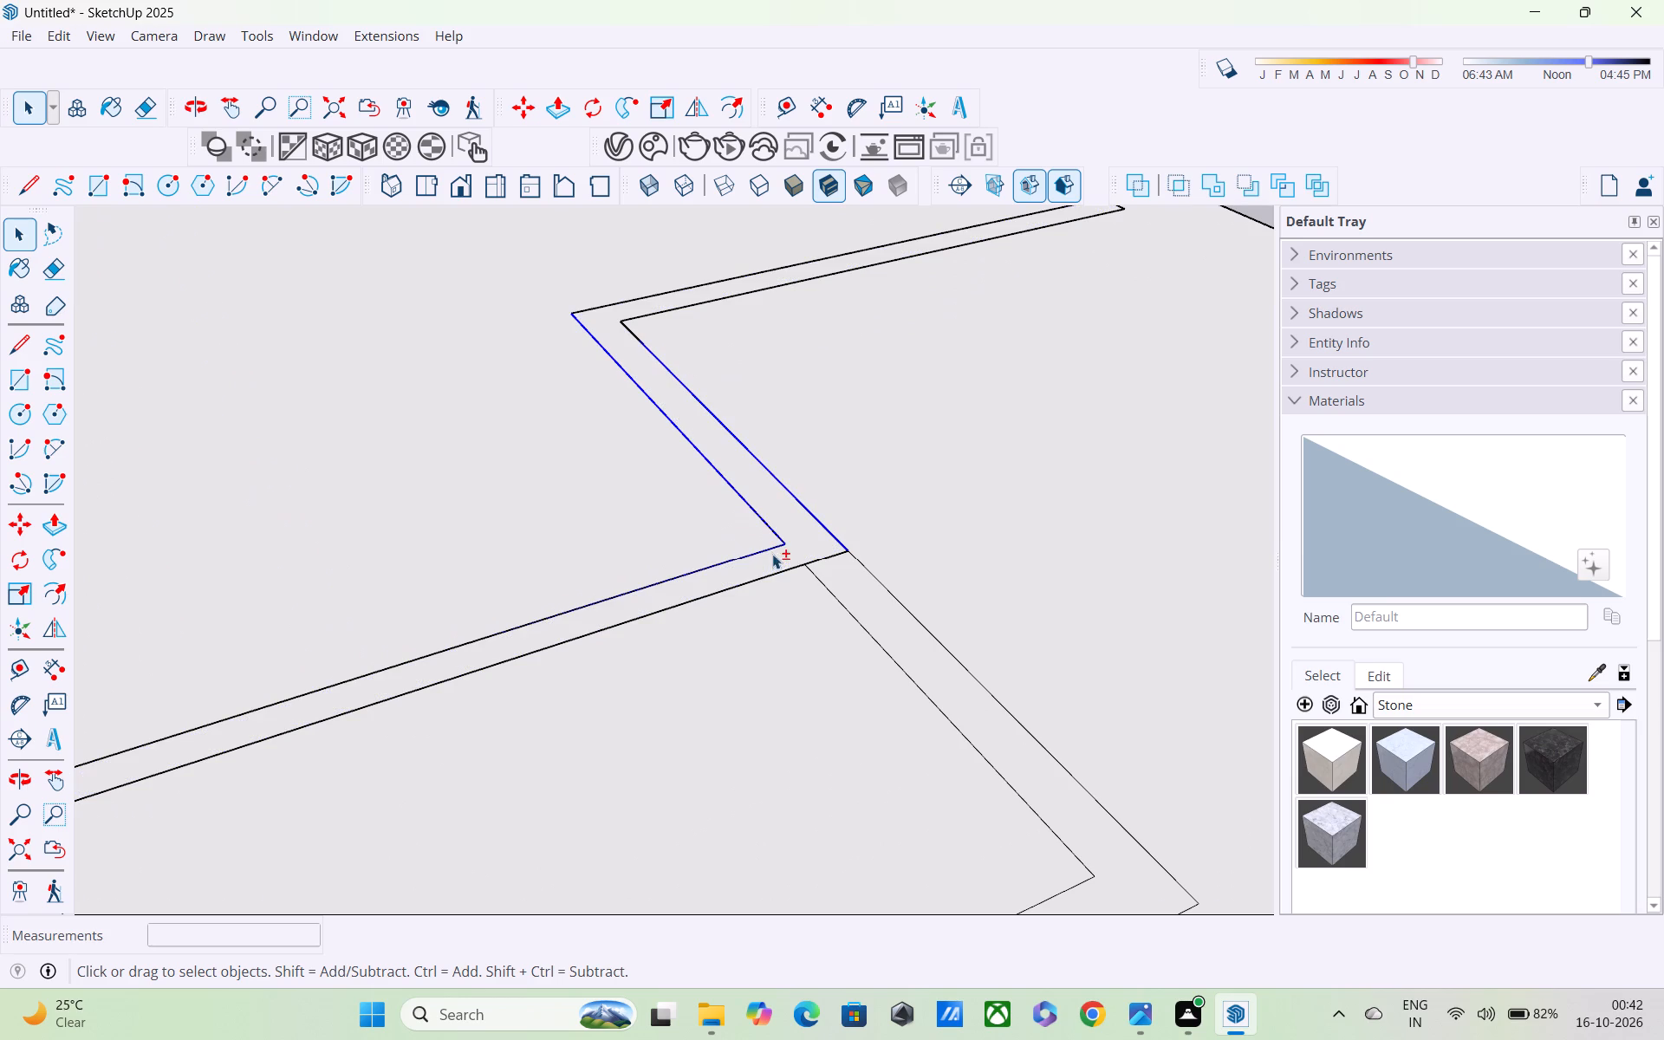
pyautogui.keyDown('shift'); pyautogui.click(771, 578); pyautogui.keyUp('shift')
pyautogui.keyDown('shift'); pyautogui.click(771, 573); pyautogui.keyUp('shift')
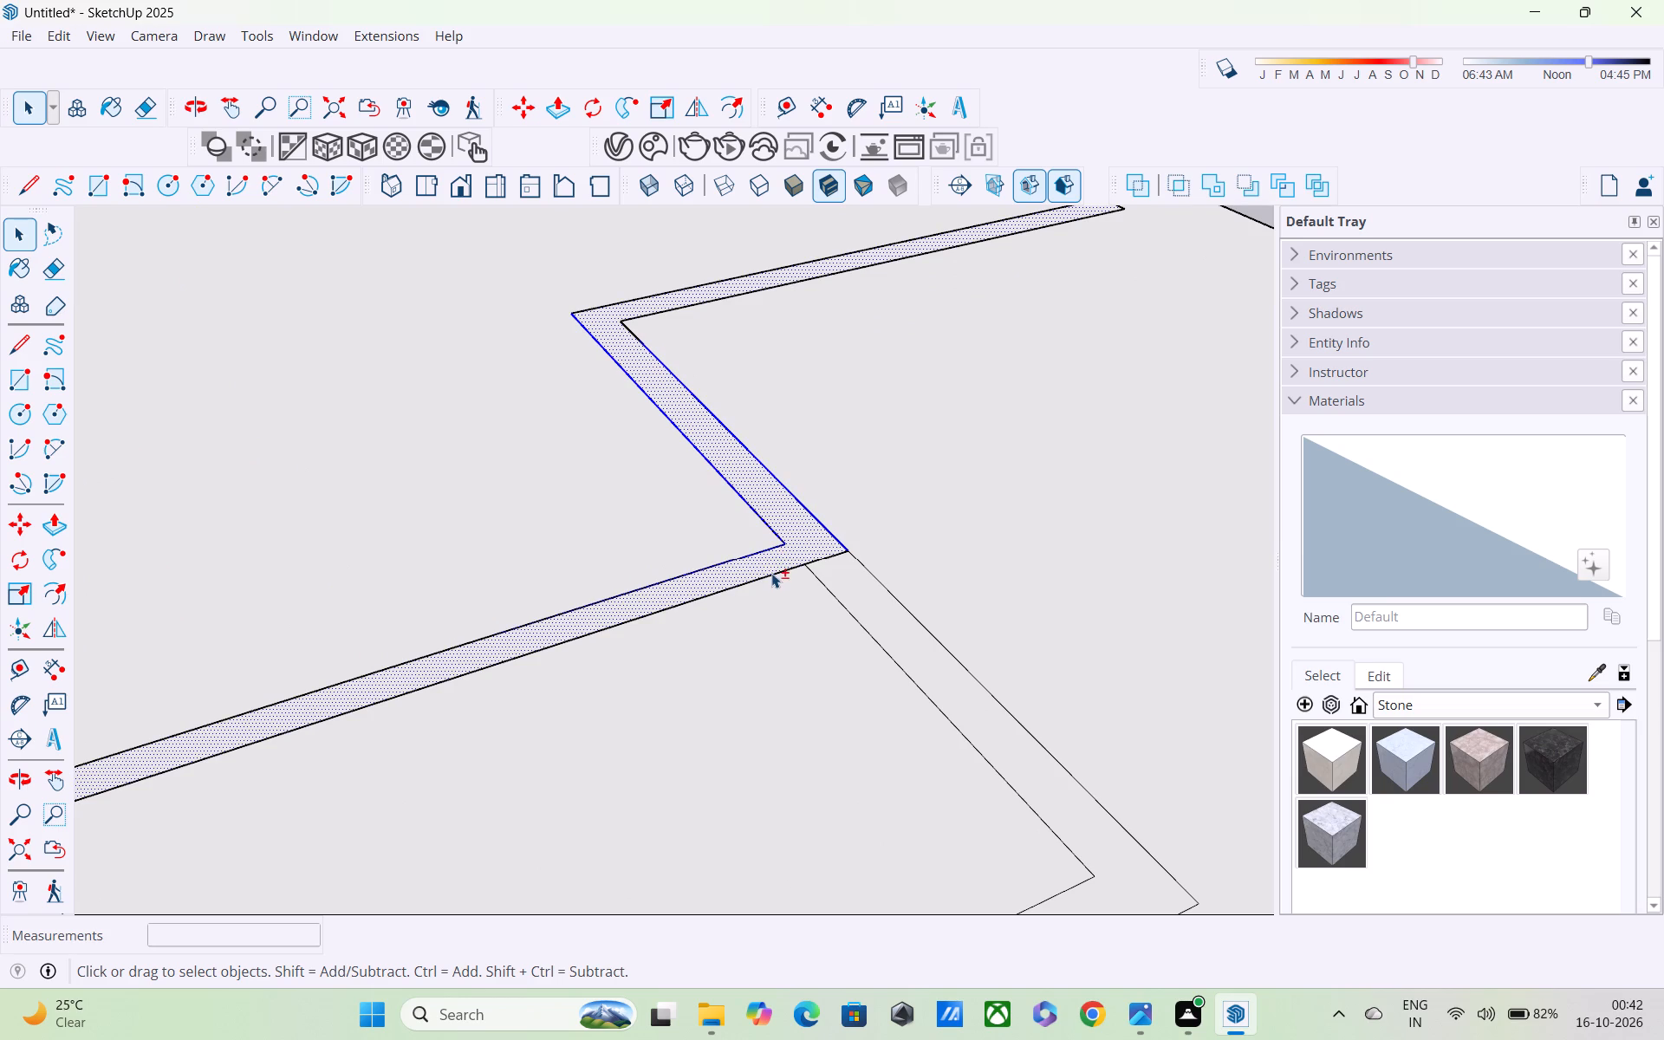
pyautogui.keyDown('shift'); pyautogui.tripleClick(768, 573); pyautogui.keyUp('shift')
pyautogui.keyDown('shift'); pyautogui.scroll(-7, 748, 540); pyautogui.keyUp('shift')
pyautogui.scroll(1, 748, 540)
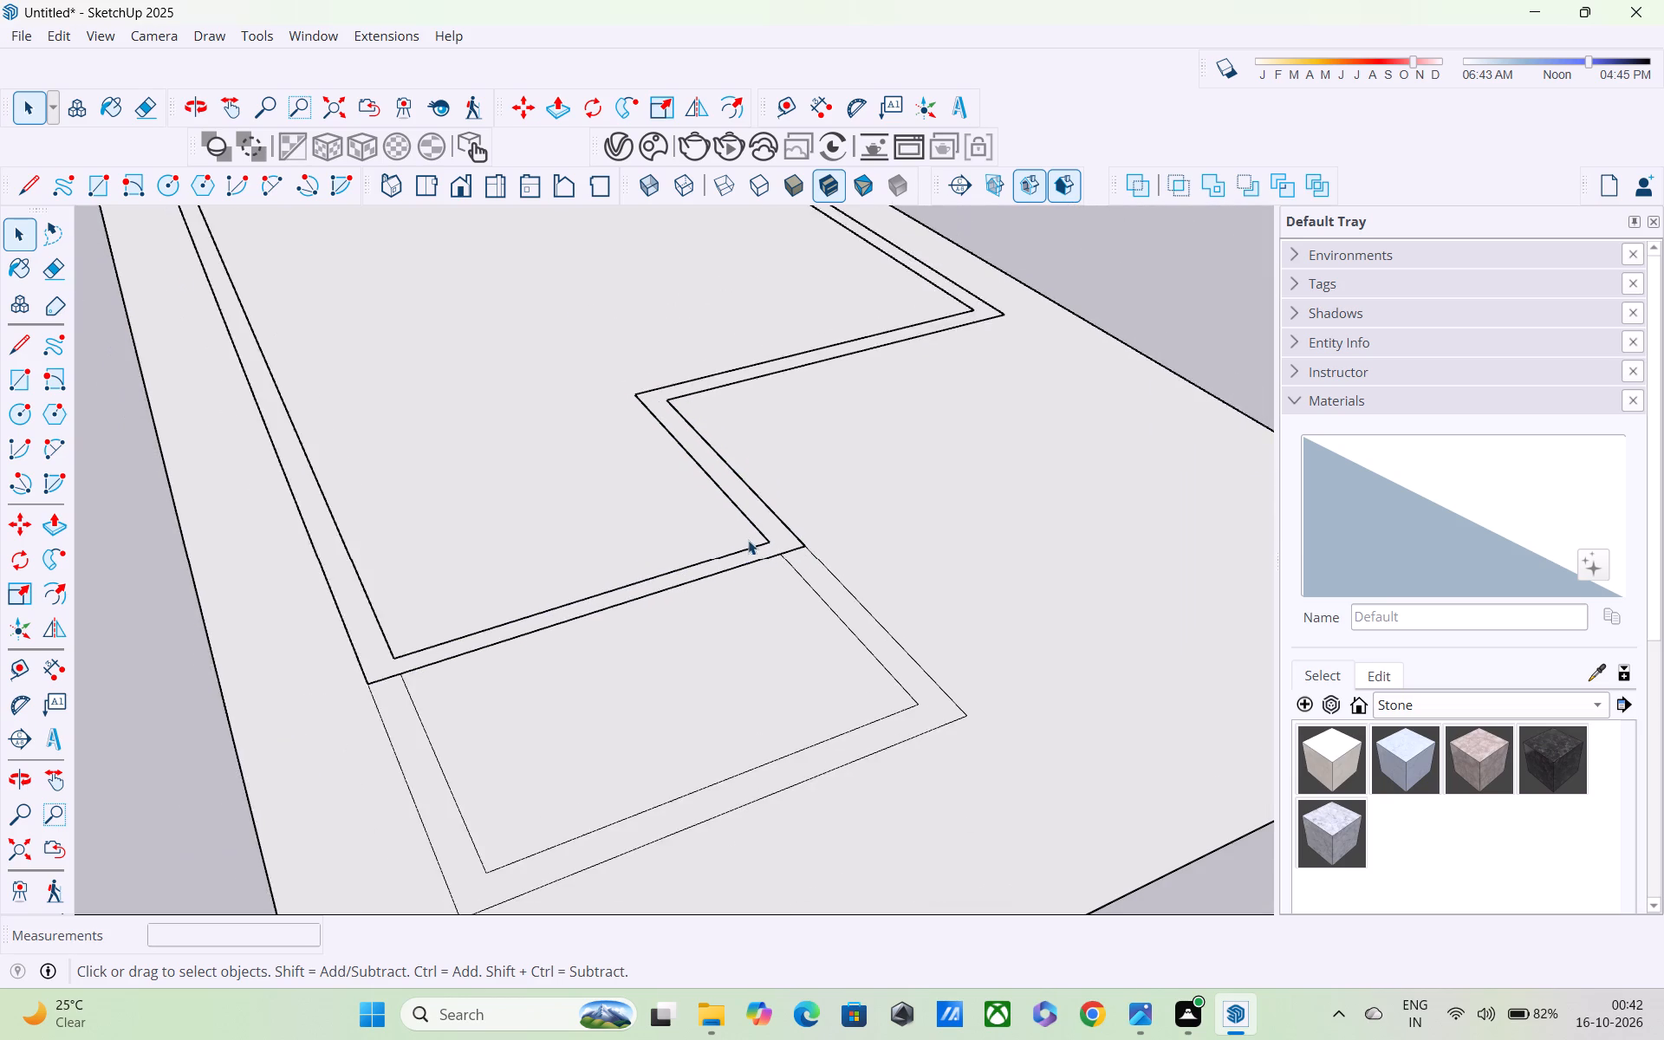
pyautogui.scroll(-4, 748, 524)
# Select the plot face around the house with its bounding edges to check its boundary.
pyautogui.doubleClick(747, 494)
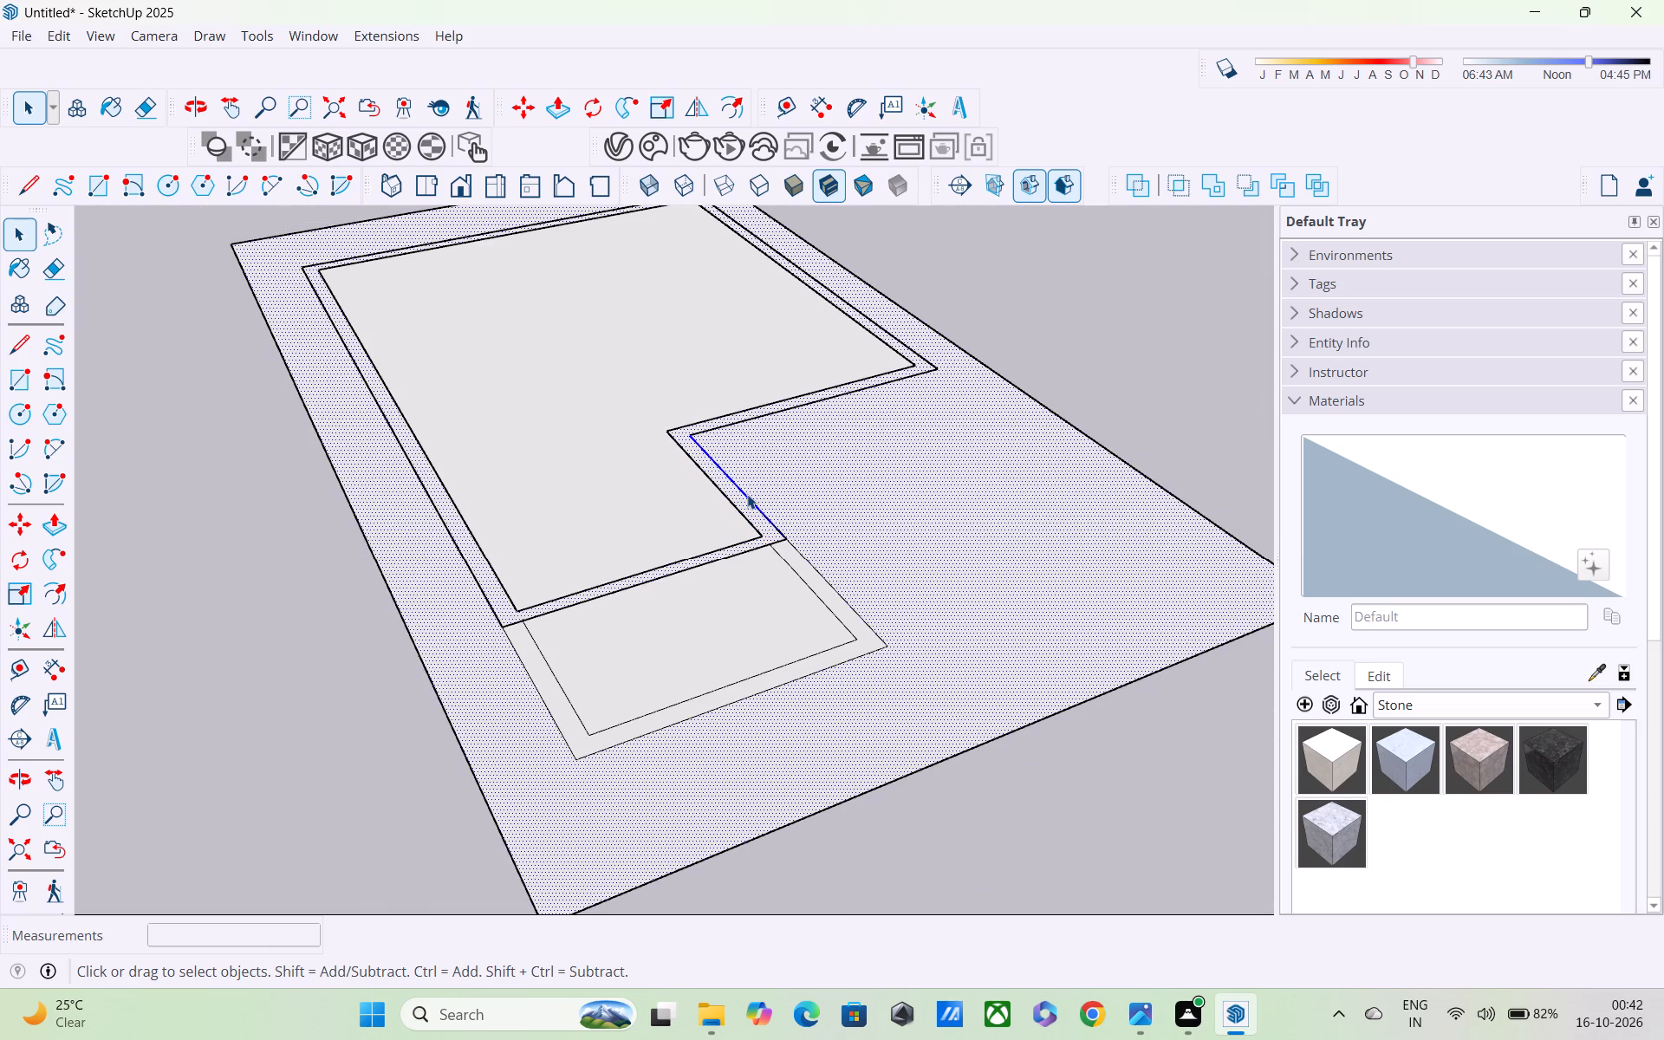
pyautogui.scroll(-2, 747, 494)
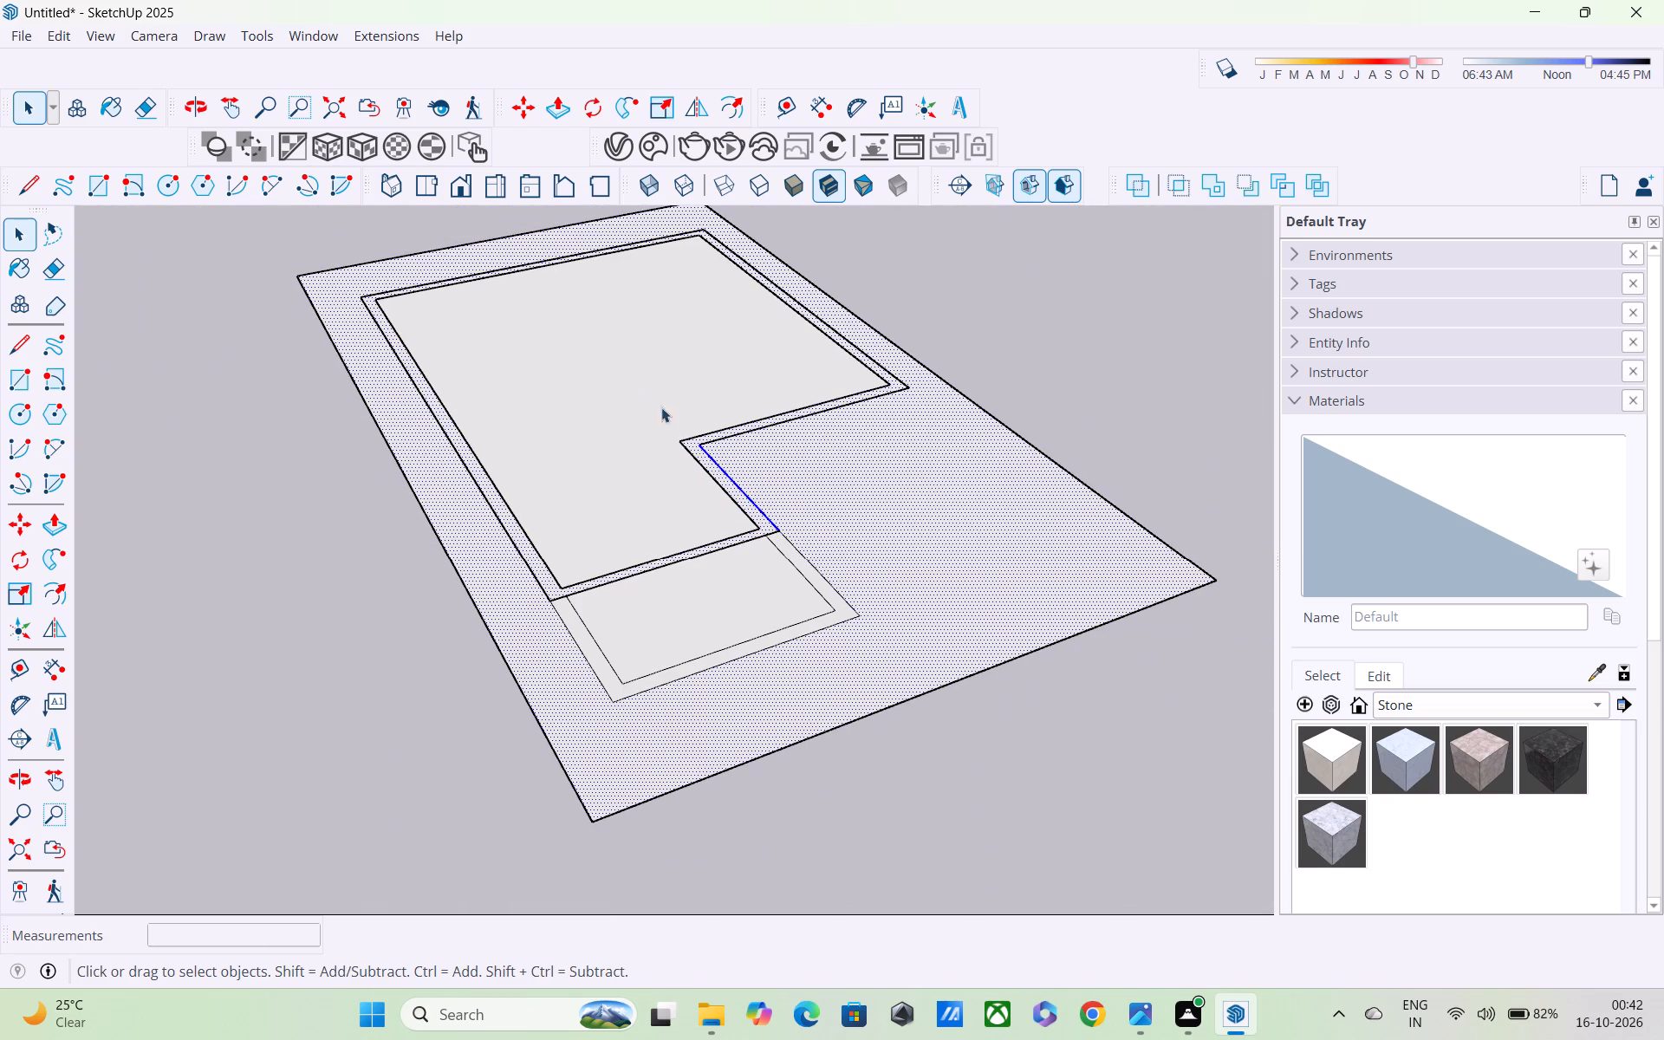
pyautogui.click(872, 452)
pyautogui.scroll(-3, 804, 463)
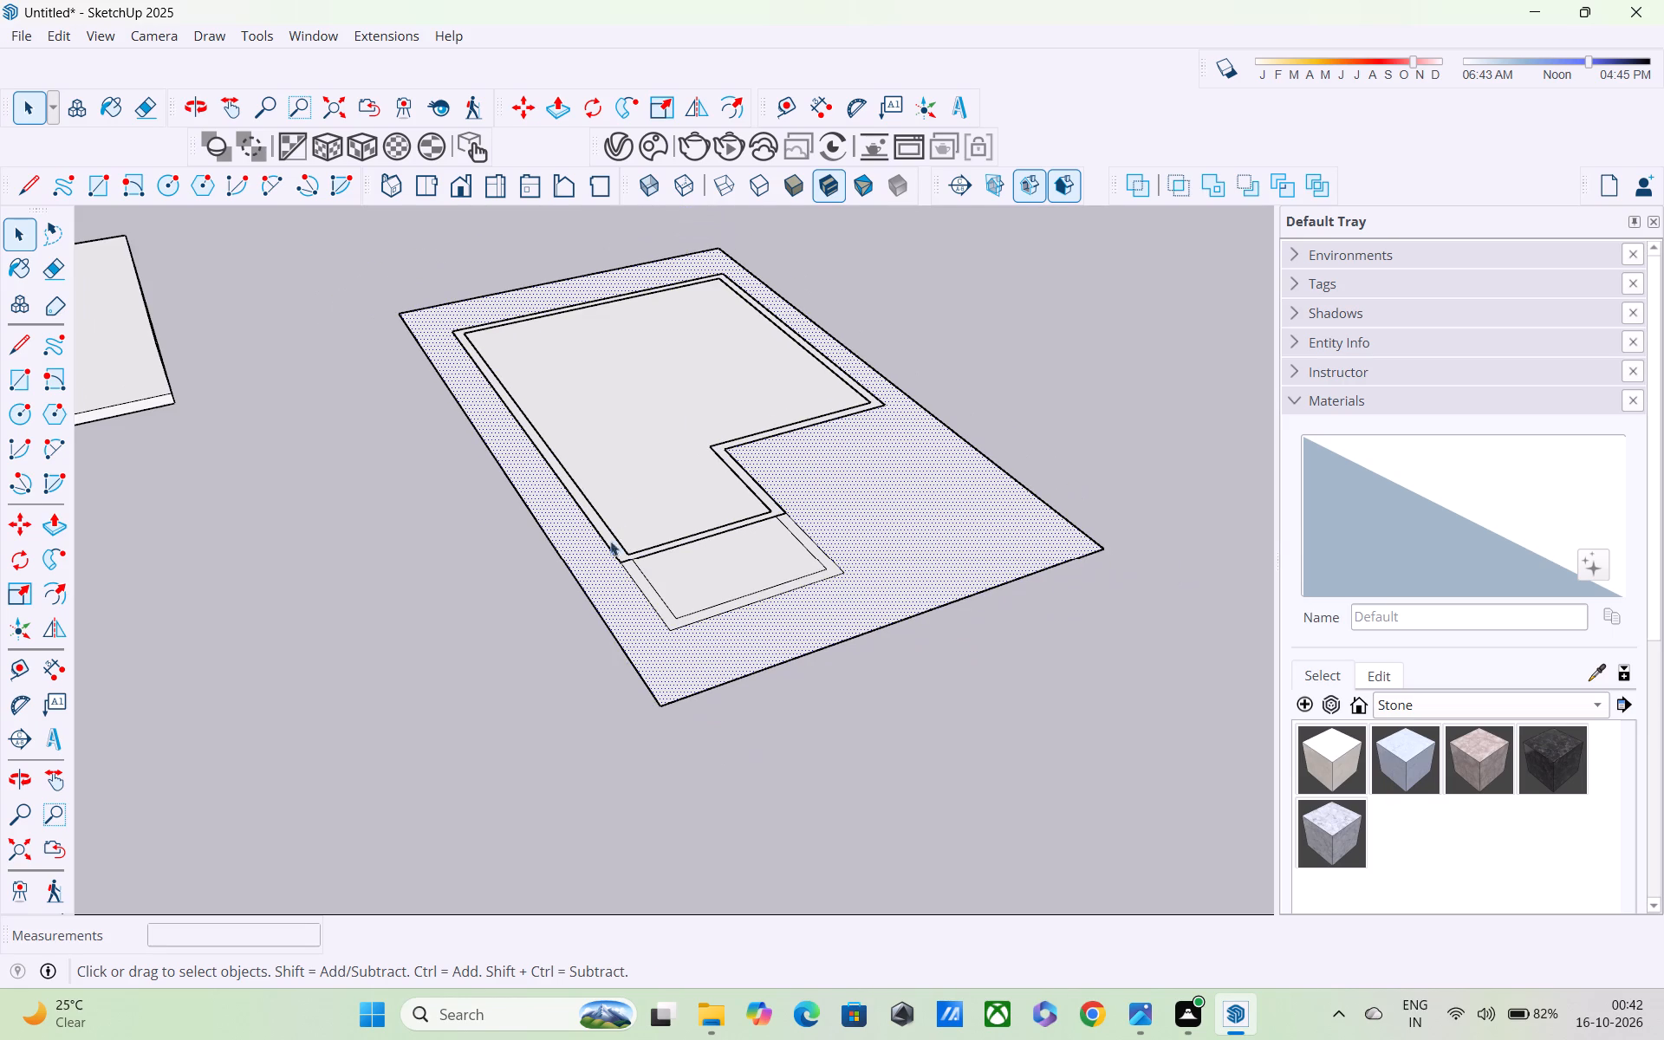
pyautogui.click(598, 582)
pyautogui.click(599, 582)
pyautogui.doubleClick(610, 577)
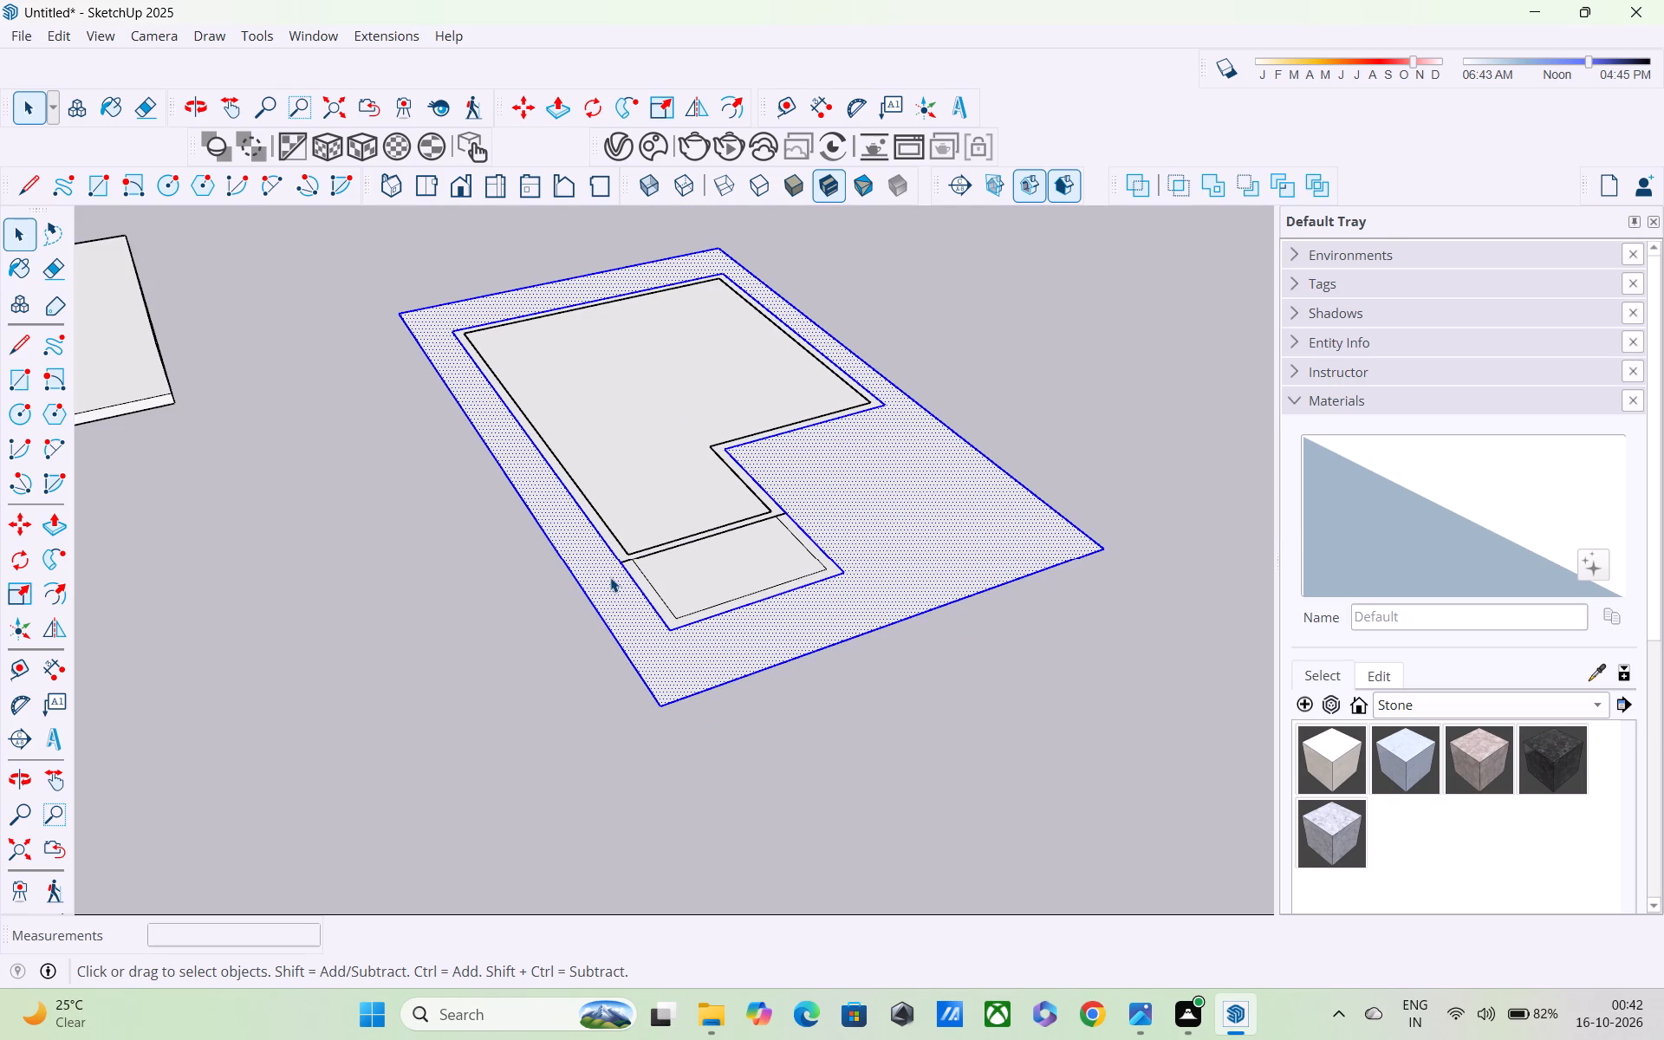
pyautogui.click(424, 595)
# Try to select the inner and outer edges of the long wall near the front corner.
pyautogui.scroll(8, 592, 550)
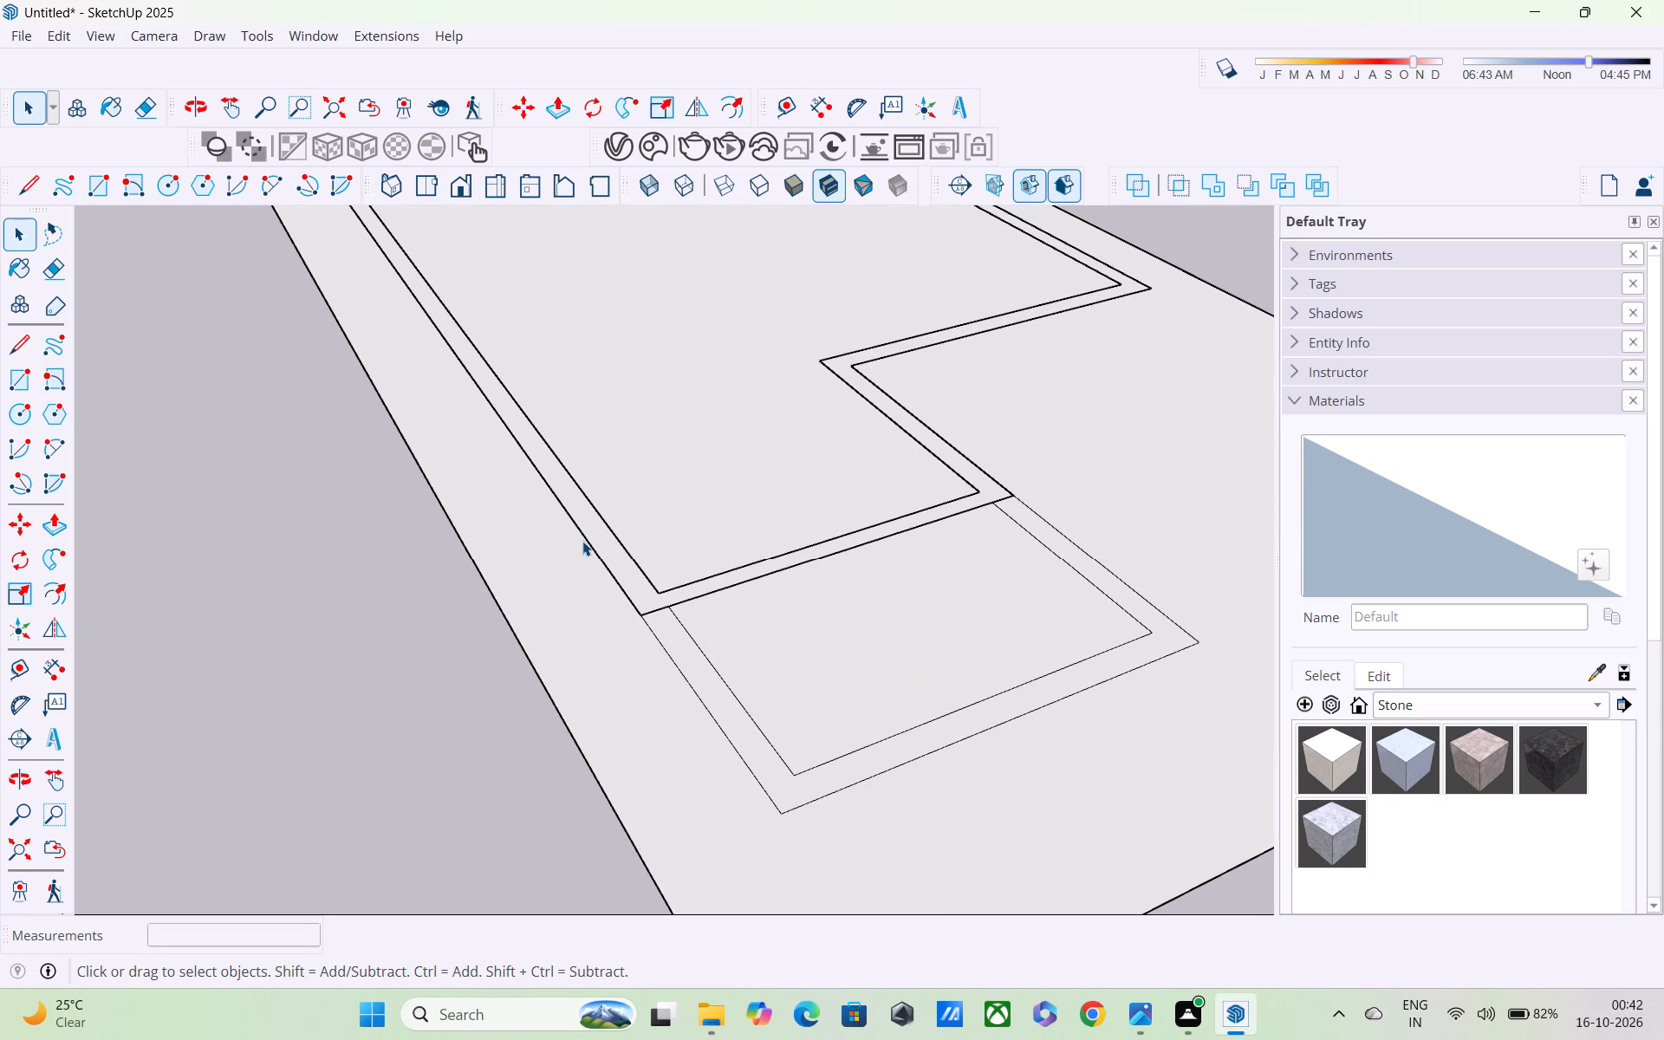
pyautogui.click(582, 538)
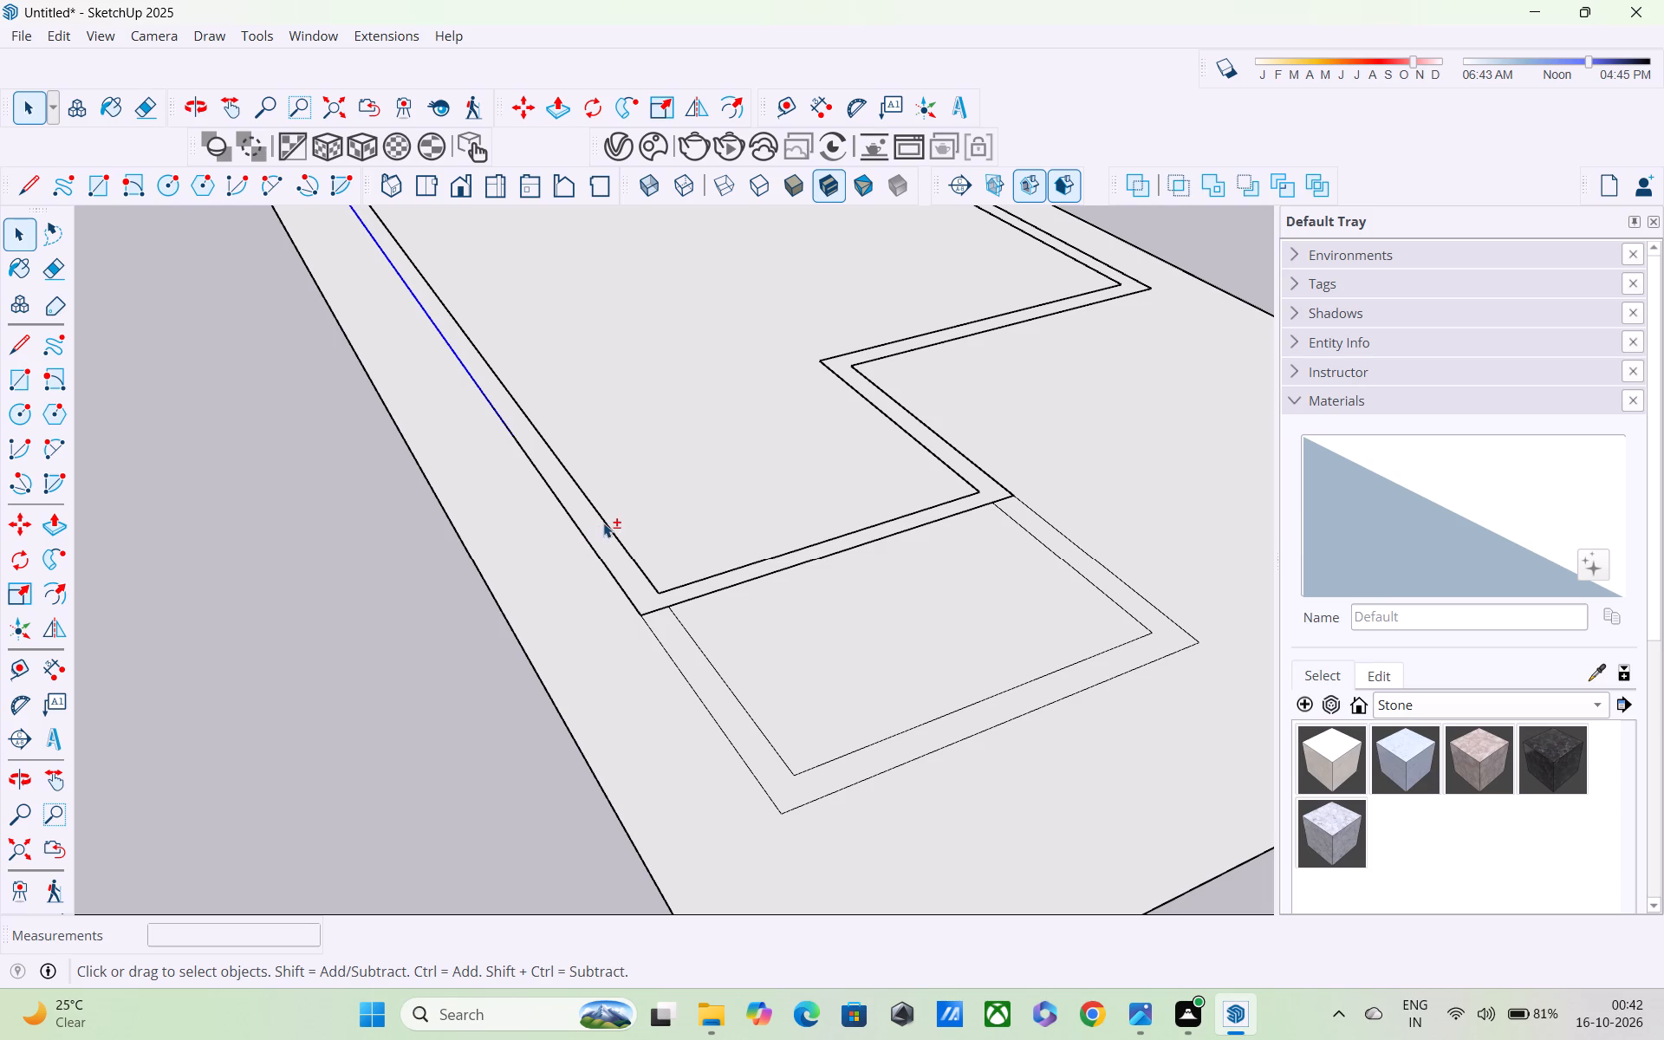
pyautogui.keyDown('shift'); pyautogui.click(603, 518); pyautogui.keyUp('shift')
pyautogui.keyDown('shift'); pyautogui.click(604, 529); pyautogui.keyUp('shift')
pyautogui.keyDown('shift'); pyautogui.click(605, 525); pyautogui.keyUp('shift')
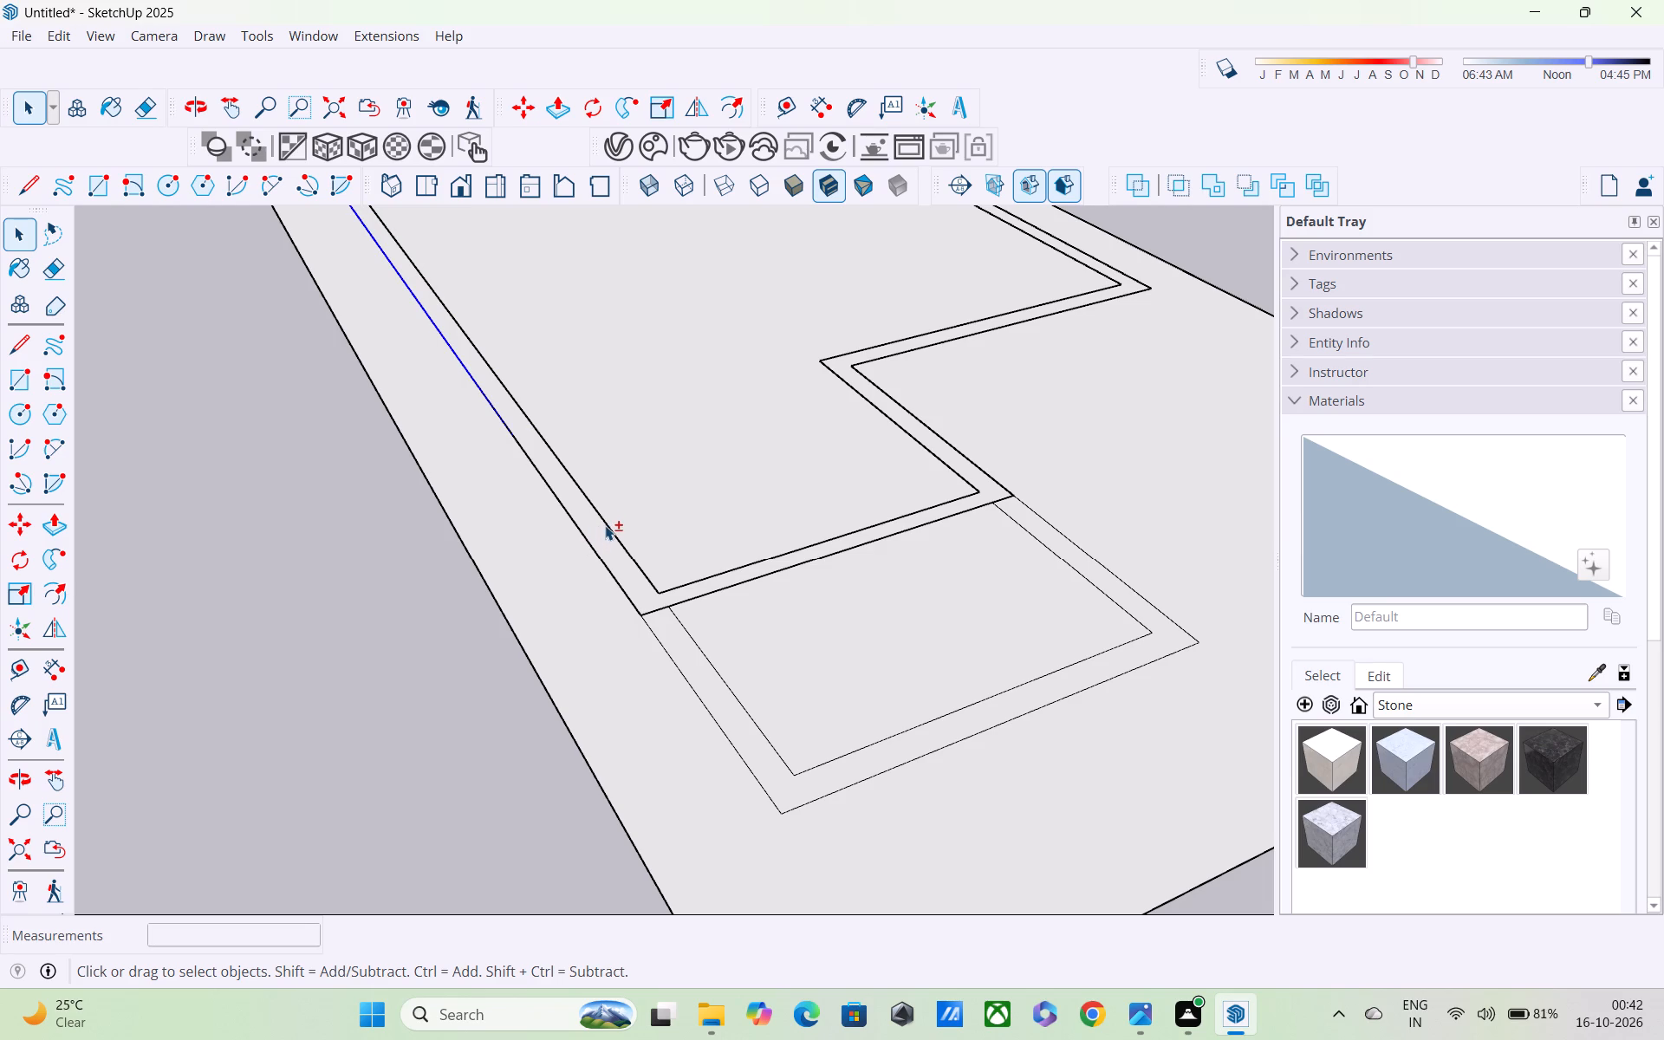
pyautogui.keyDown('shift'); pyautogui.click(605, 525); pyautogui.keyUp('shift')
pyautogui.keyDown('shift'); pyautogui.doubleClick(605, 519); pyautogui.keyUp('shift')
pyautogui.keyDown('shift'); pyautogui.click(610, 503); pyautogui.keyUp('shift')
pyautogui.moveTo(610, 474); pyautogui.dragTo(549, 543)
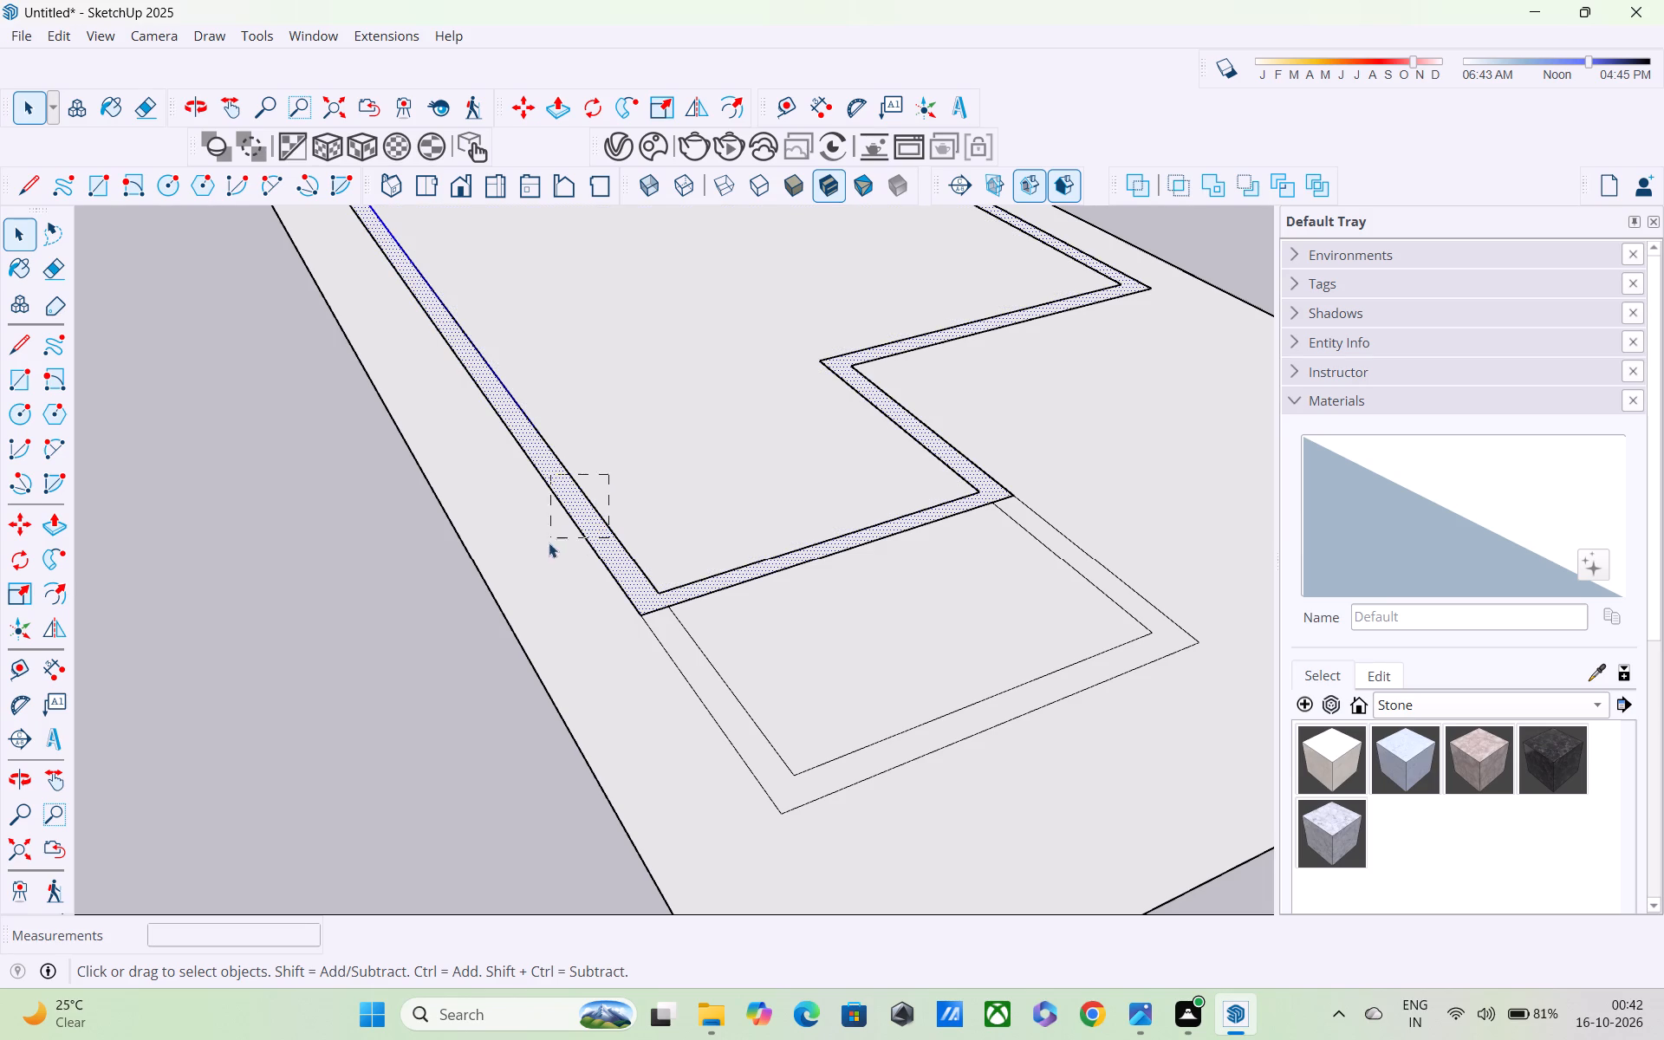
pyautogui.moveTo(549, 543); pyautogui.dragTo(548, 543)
# Select the plot, wall strip and interior floor faces with the adjoining wall edges and make them a group.
pyautogui.scroll(-11, 737, 458)
pyautogui.moveTo(770, 367); pyautogui.dragTo(777, 501, button='middle')
pyautogui.scroll(1, 777, 501)
pyautogui.rightClick(338, 458)
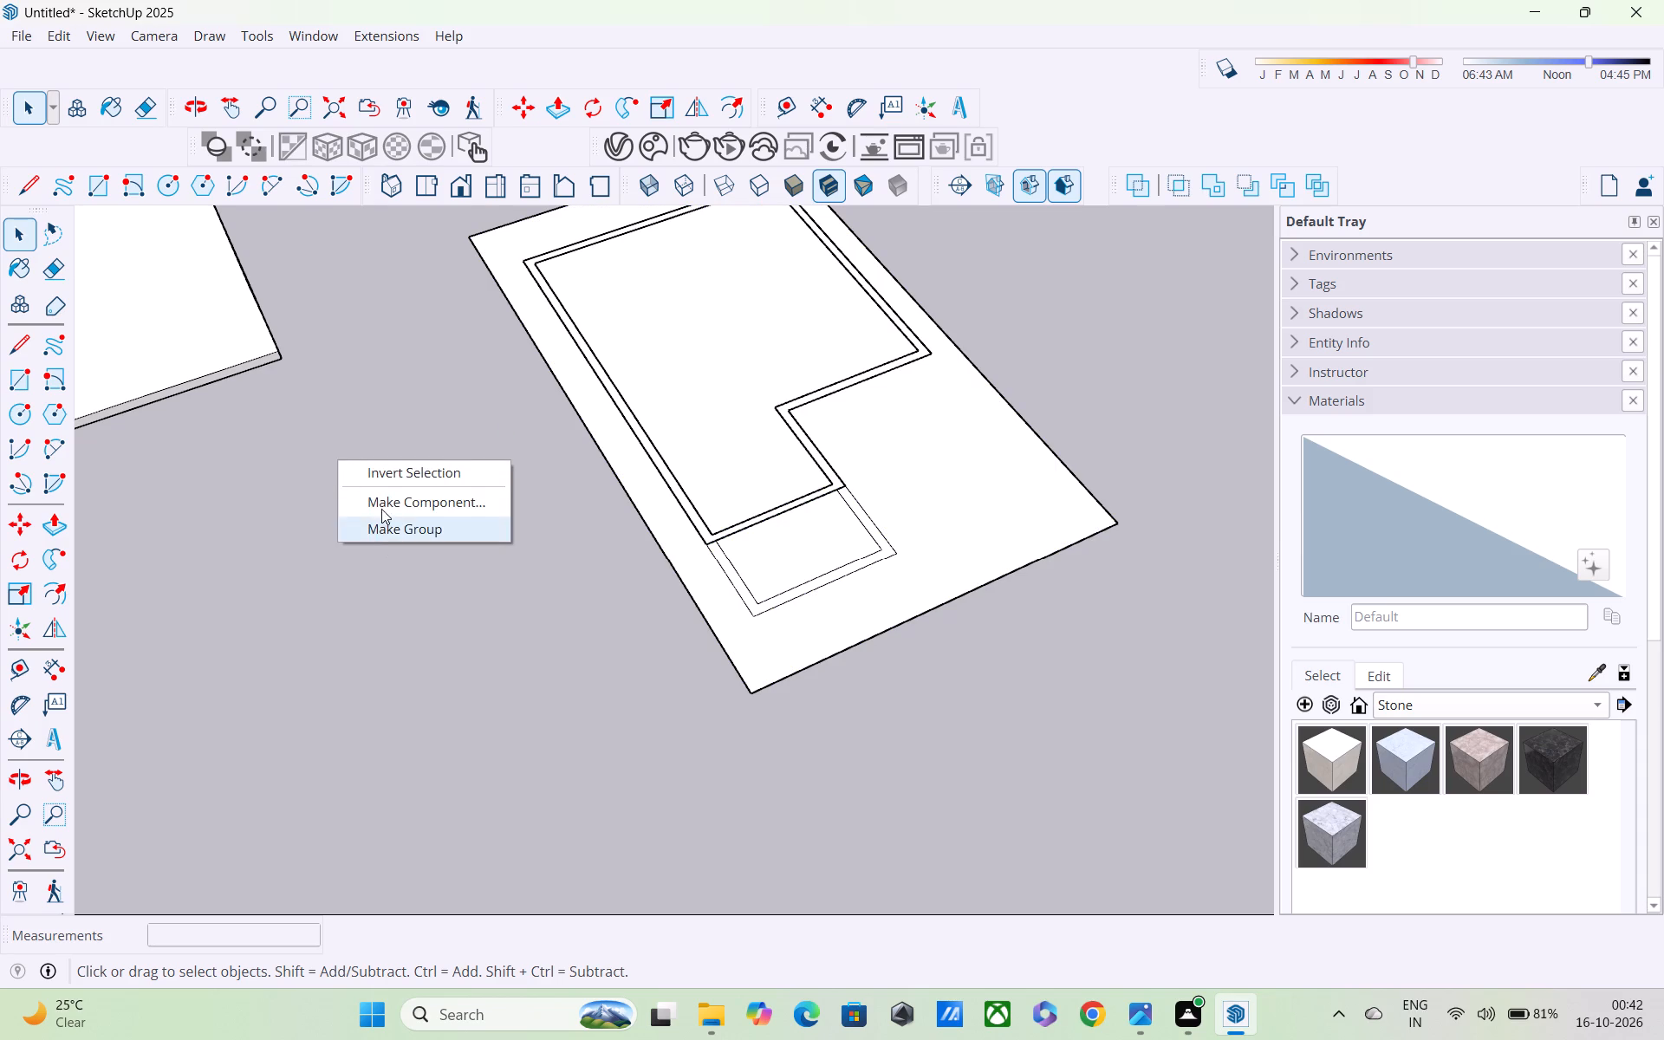
pyautogui.click(384, 450)
pyautogui.moveTo(640, 383); pyautogui.dragTo(625, 422)
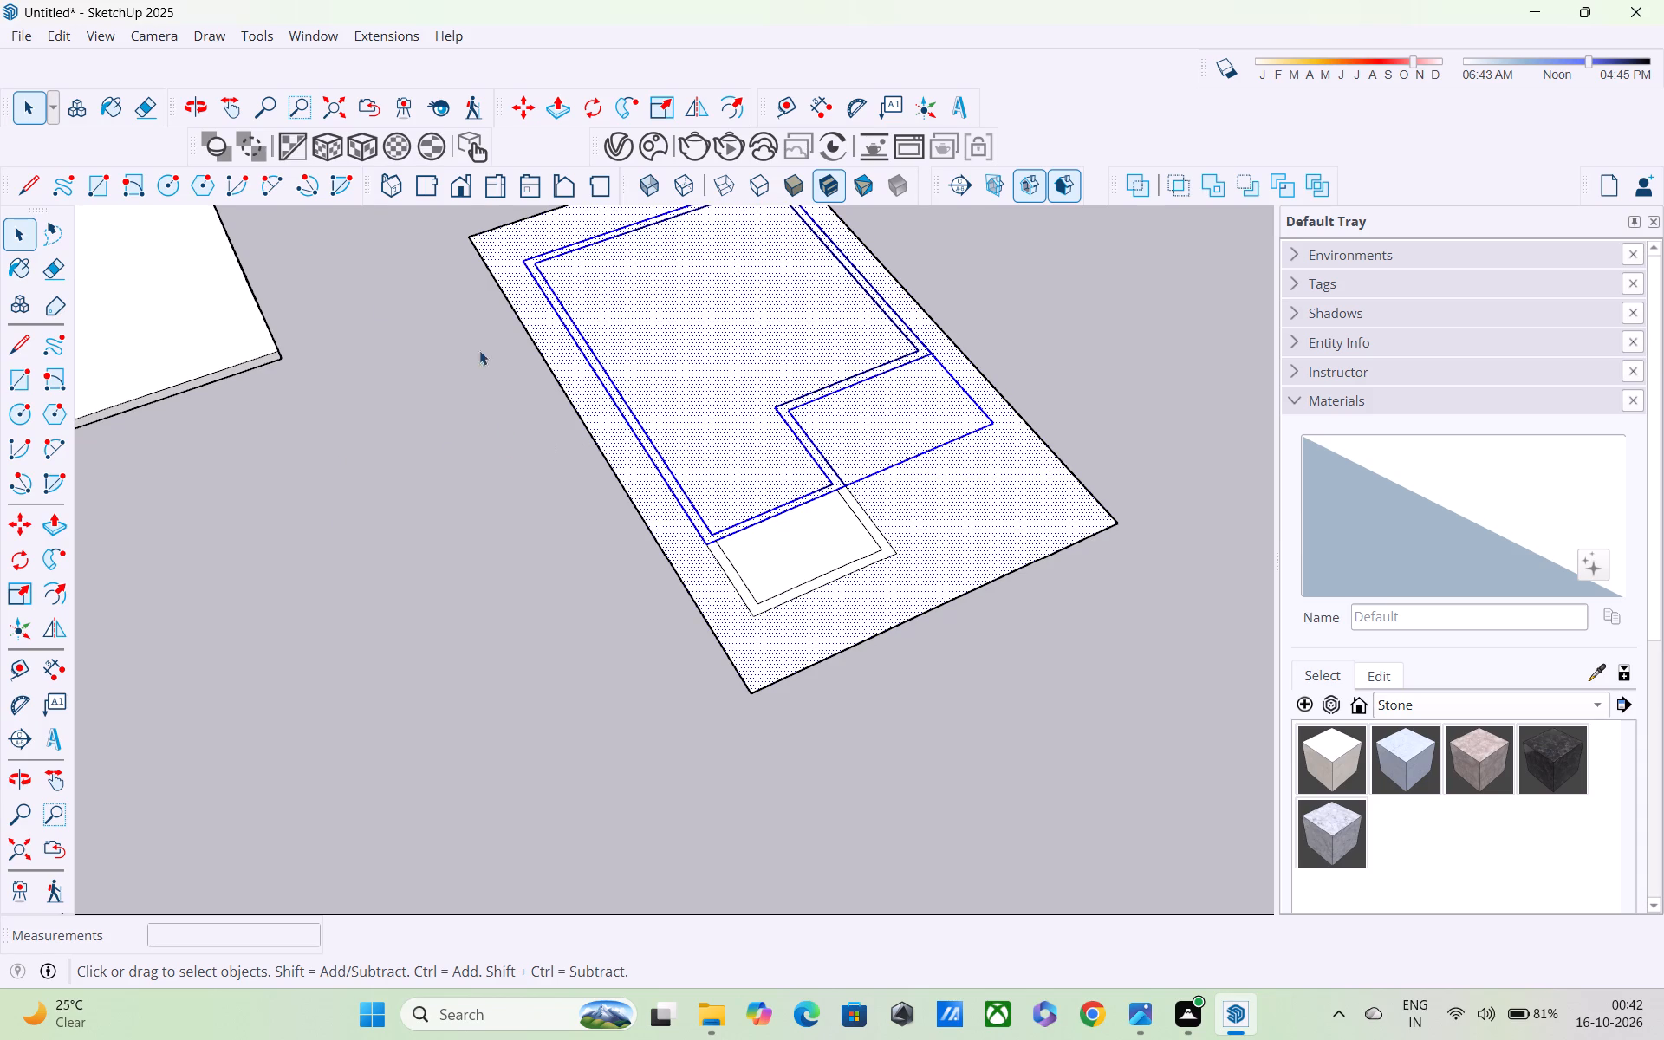
pyautogui.click(66, 28)
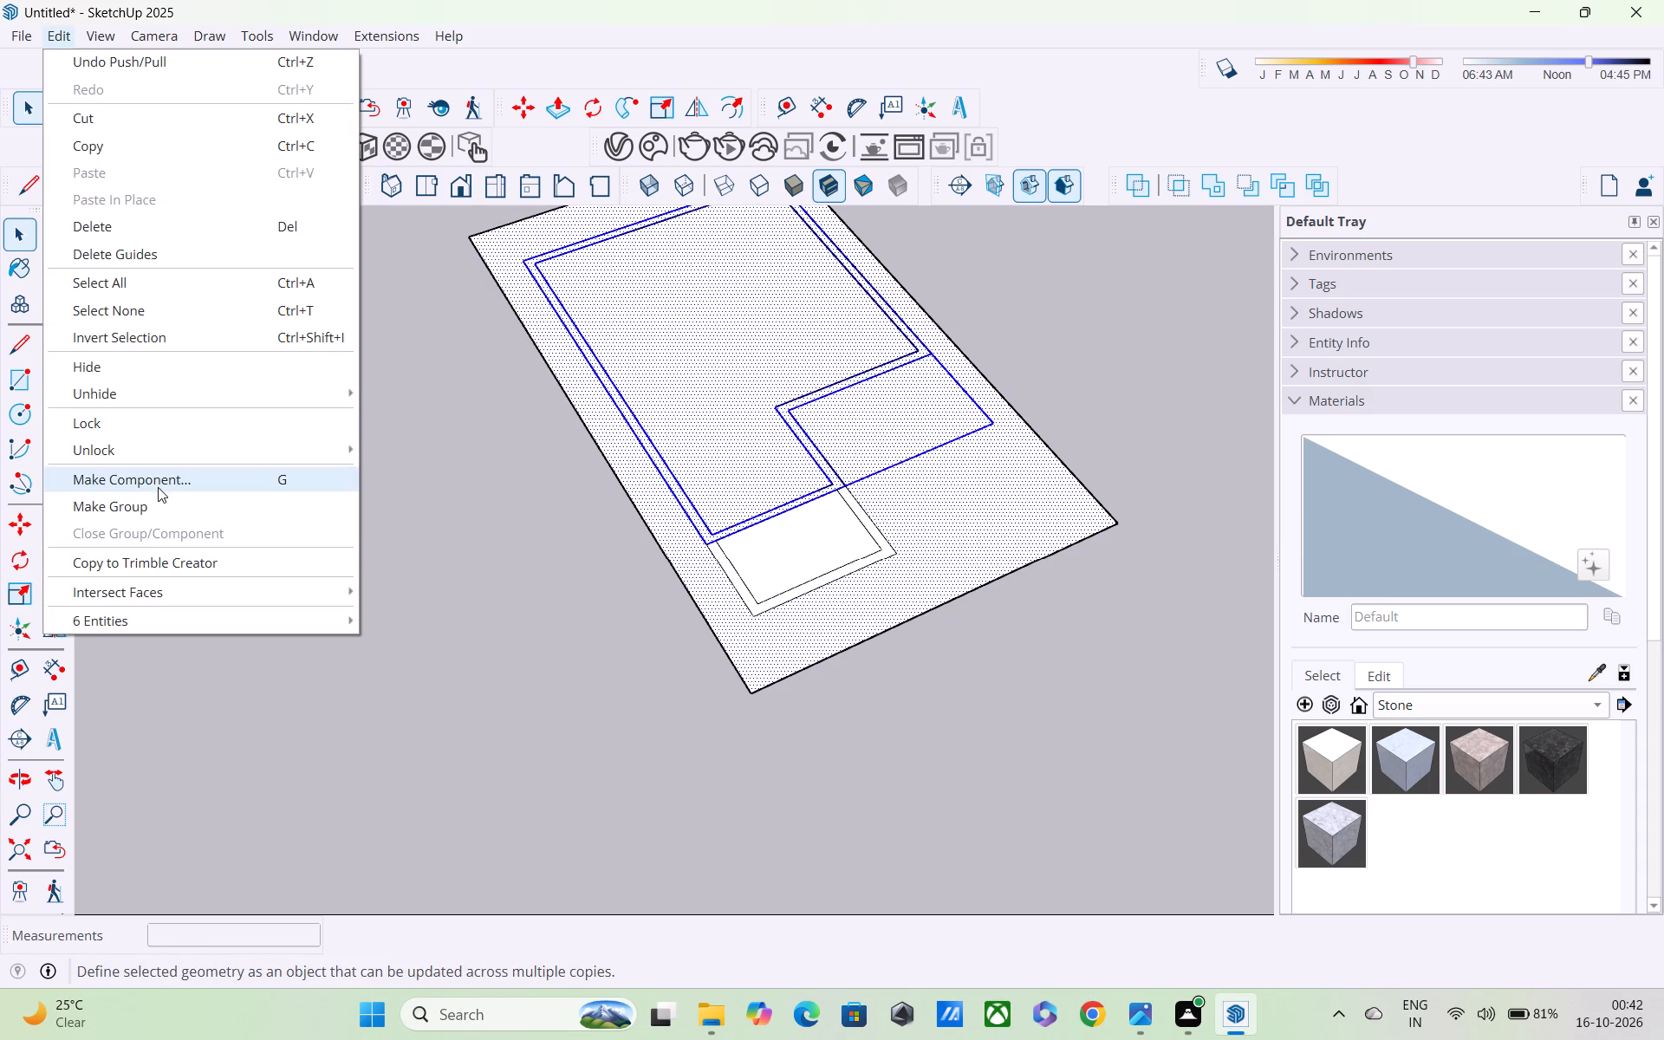
pyautogui.click(158, 503)
# Select the newly made group to check which plot, wall and porch outlines it contains.
pyautogui.scroll(-3, 822, 475)
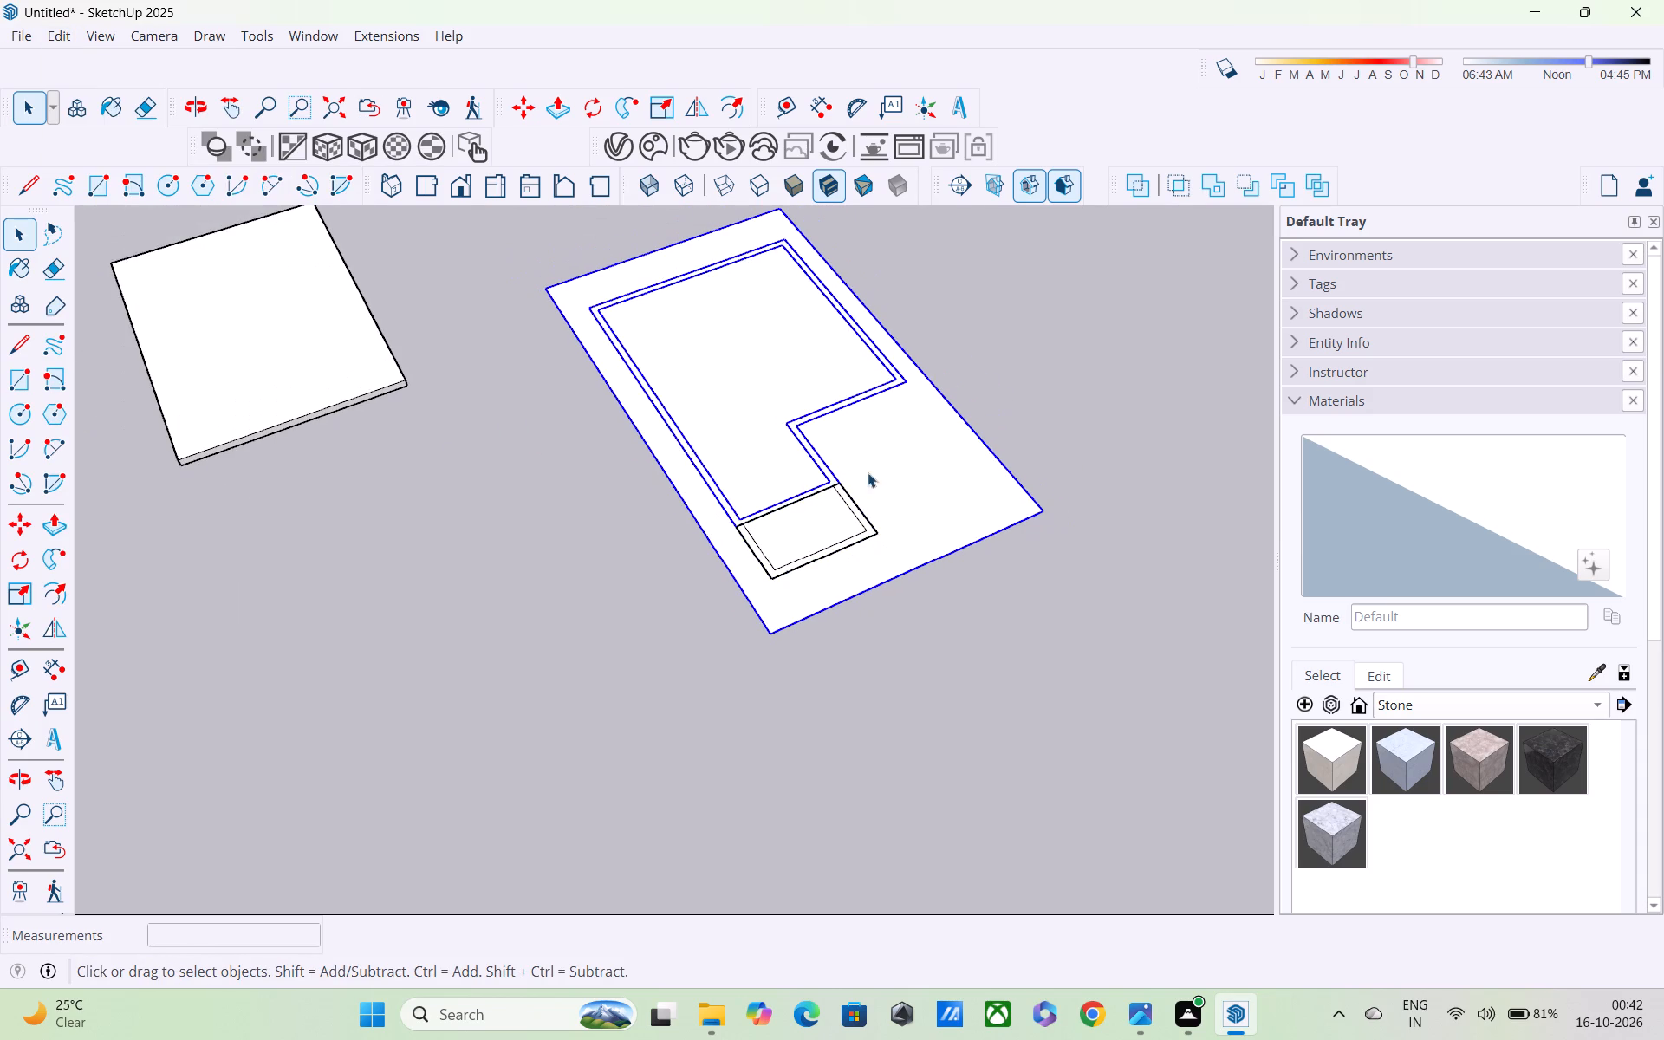
pyautogui.moveTo(1199, 430); pyautogui.dragTo(1189, 426)
pyautogui.moveTo(718, 476); pyautogui.dragTo(695, 517)
pyautogui.moveTo(474, 596); pyautogui.dragTo(394, 471, button='middle')
pyautogui.scroll(1, 666, 512)
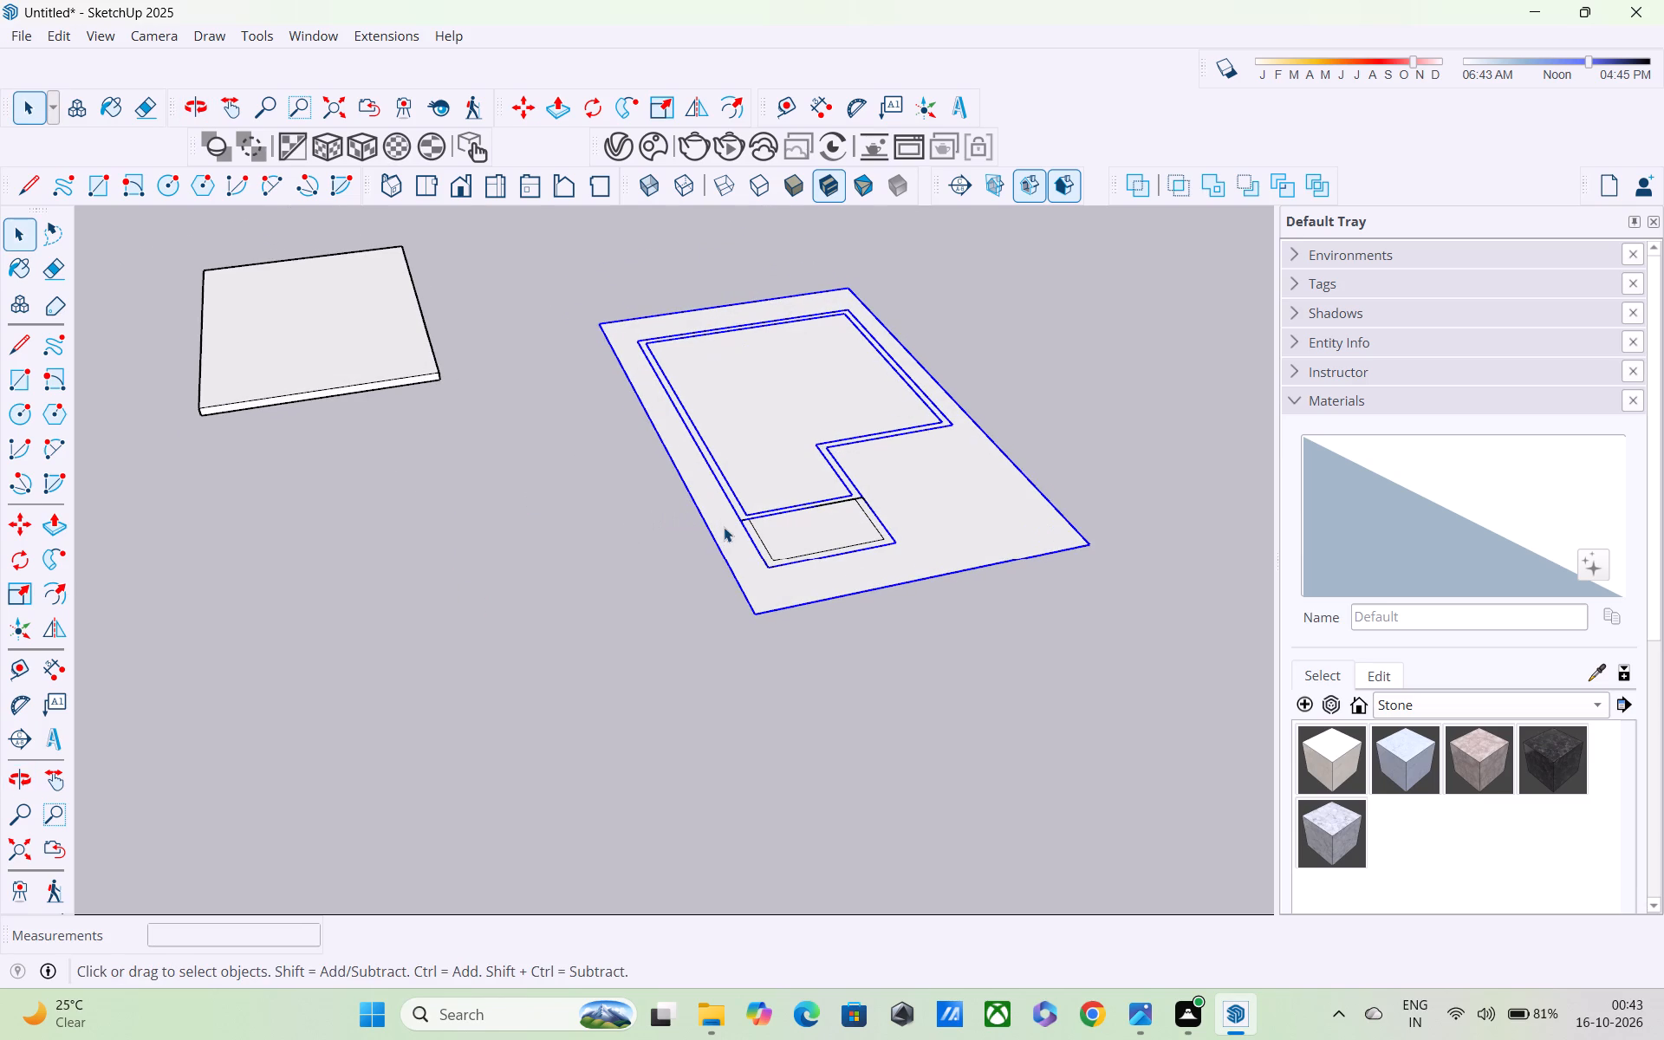
pyautogui.rightClick(432, 440)
pyautogui.click(275, 473)
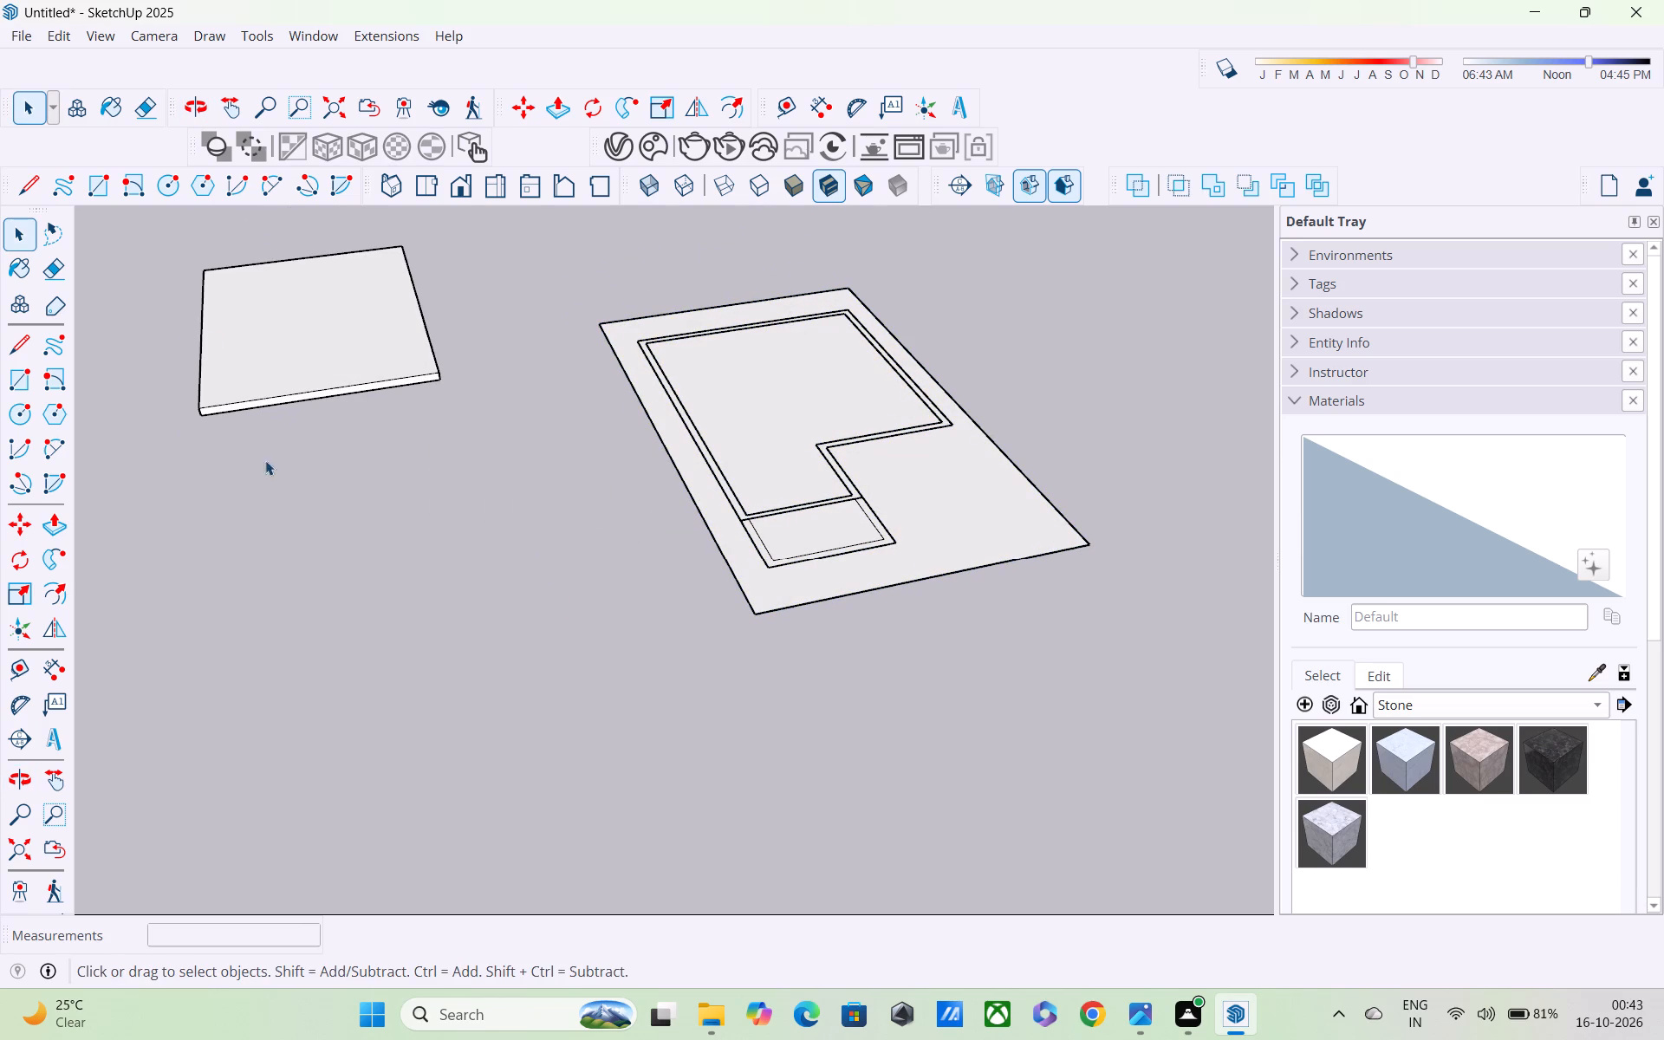
pyautogui.moveTo(711, 416); pyautogui.dragTo(686, 439)
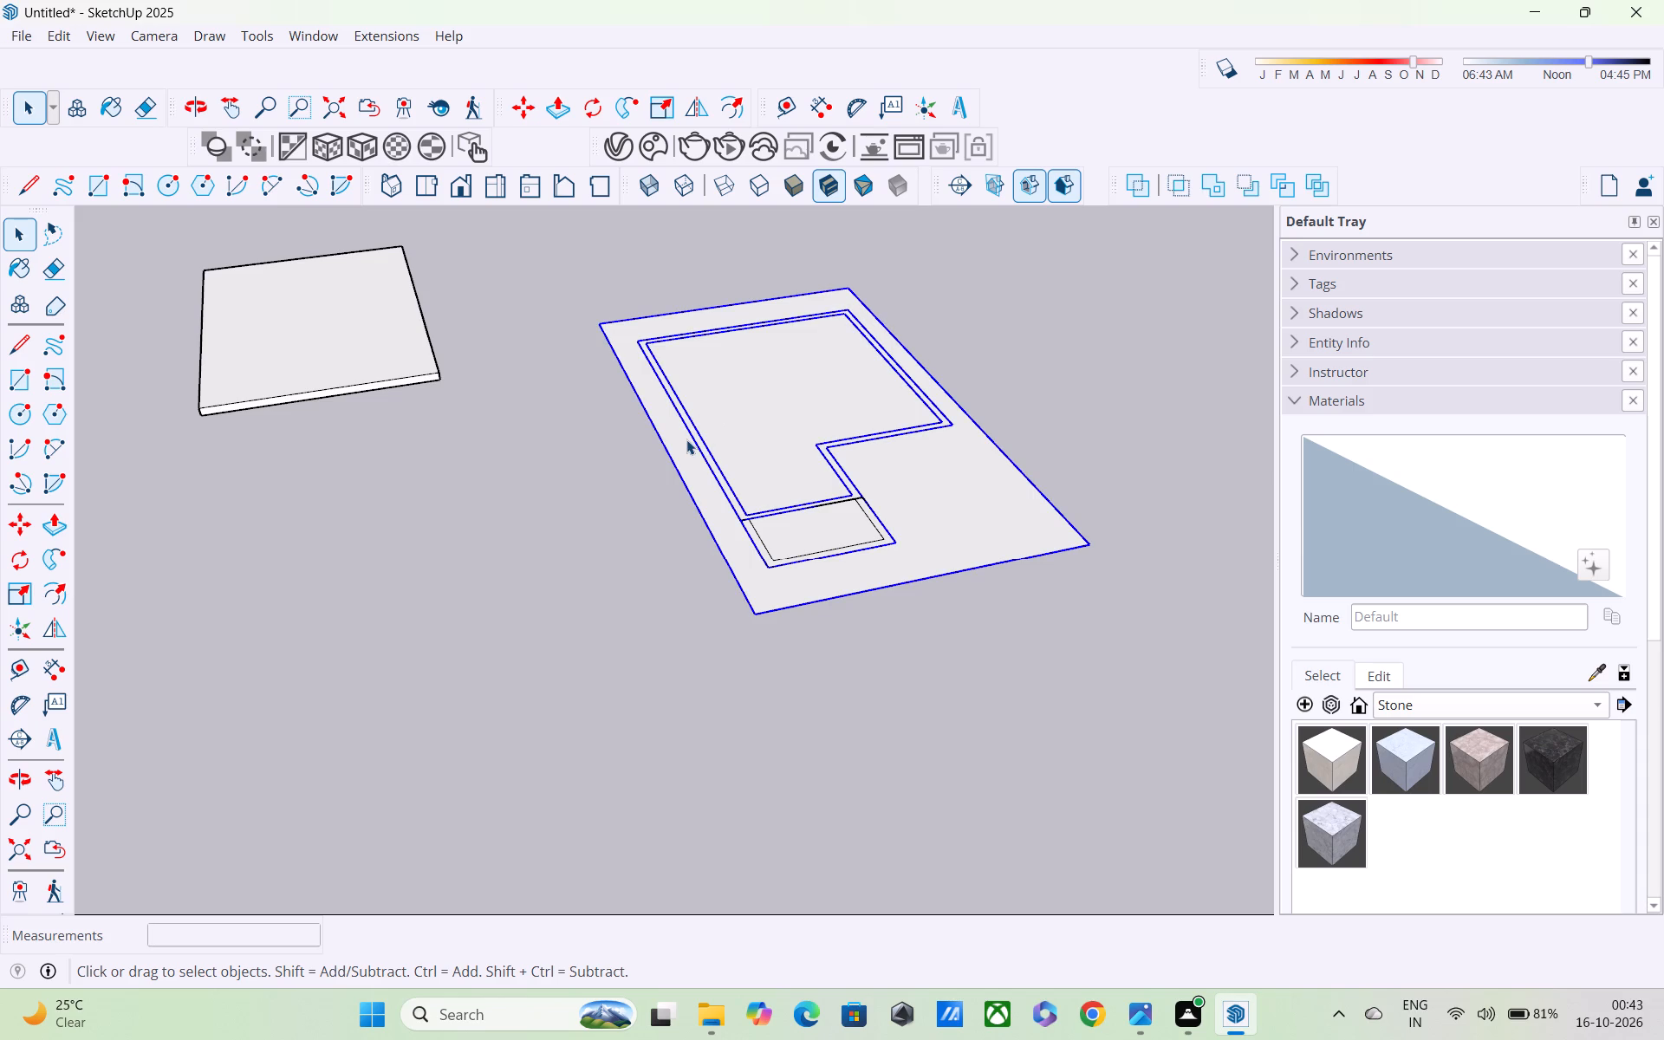
# Undo the grouping of the plot, wall strip and floor faces.
pyautogui.click(57, 29)
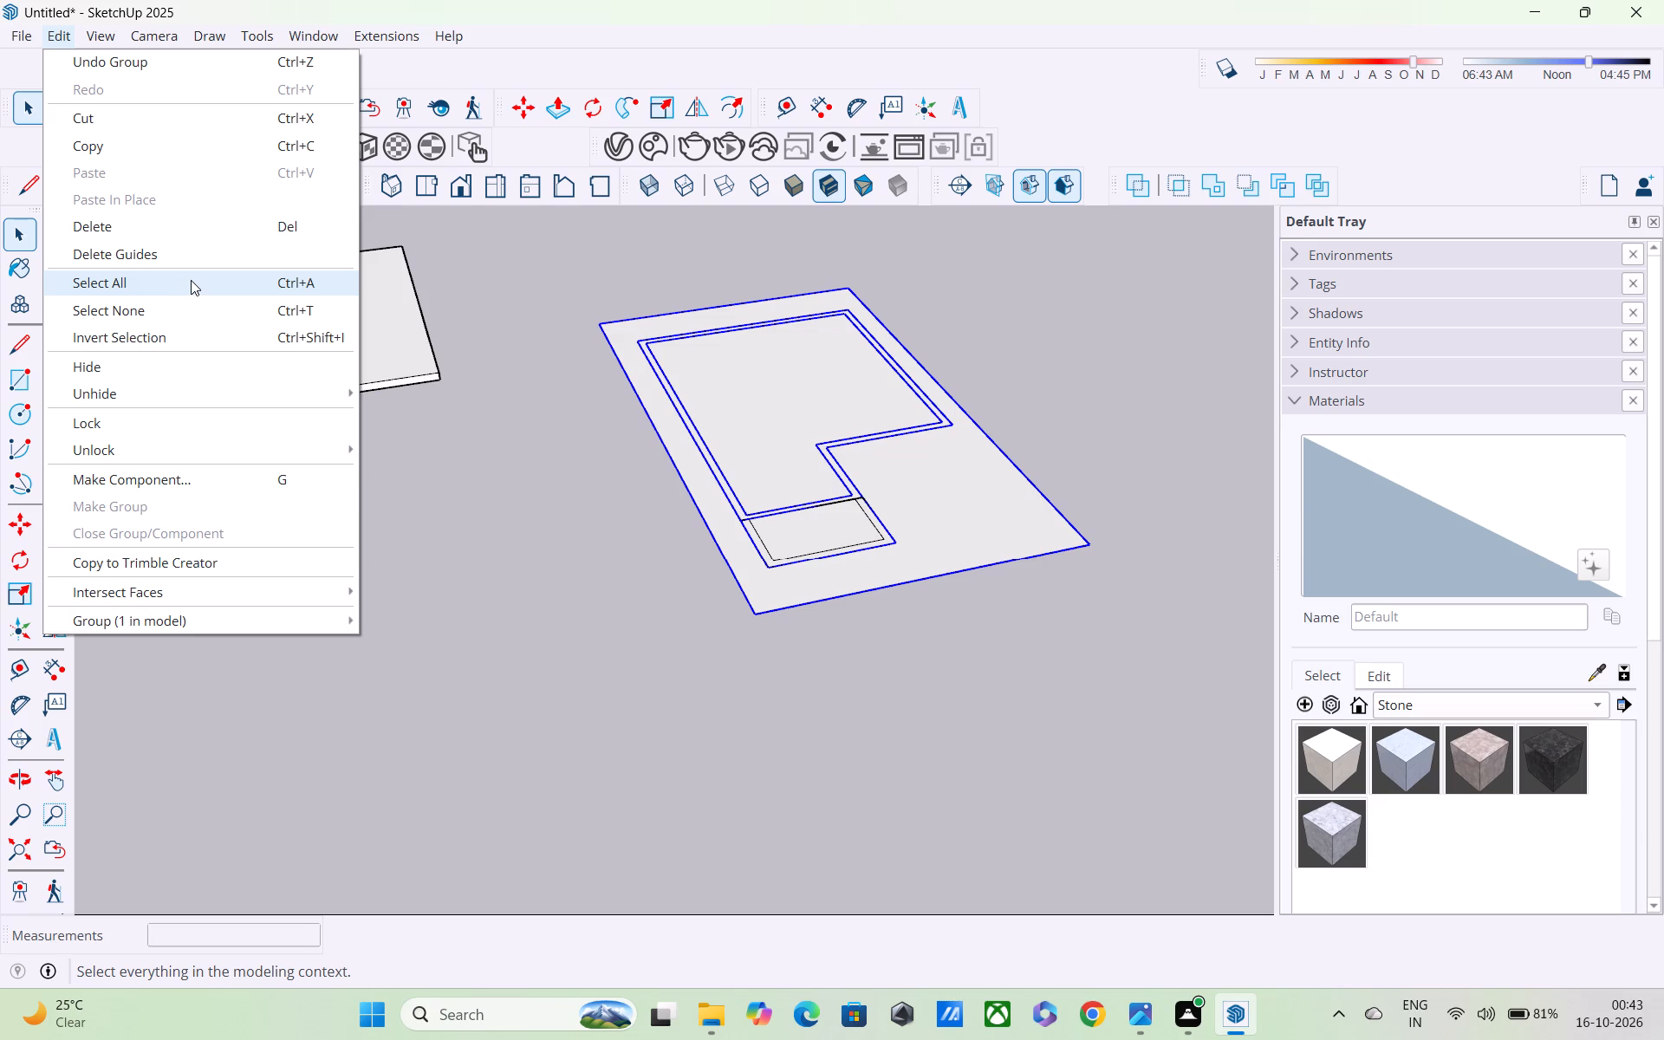
pyautogui.scroll(-2, 191, 280)
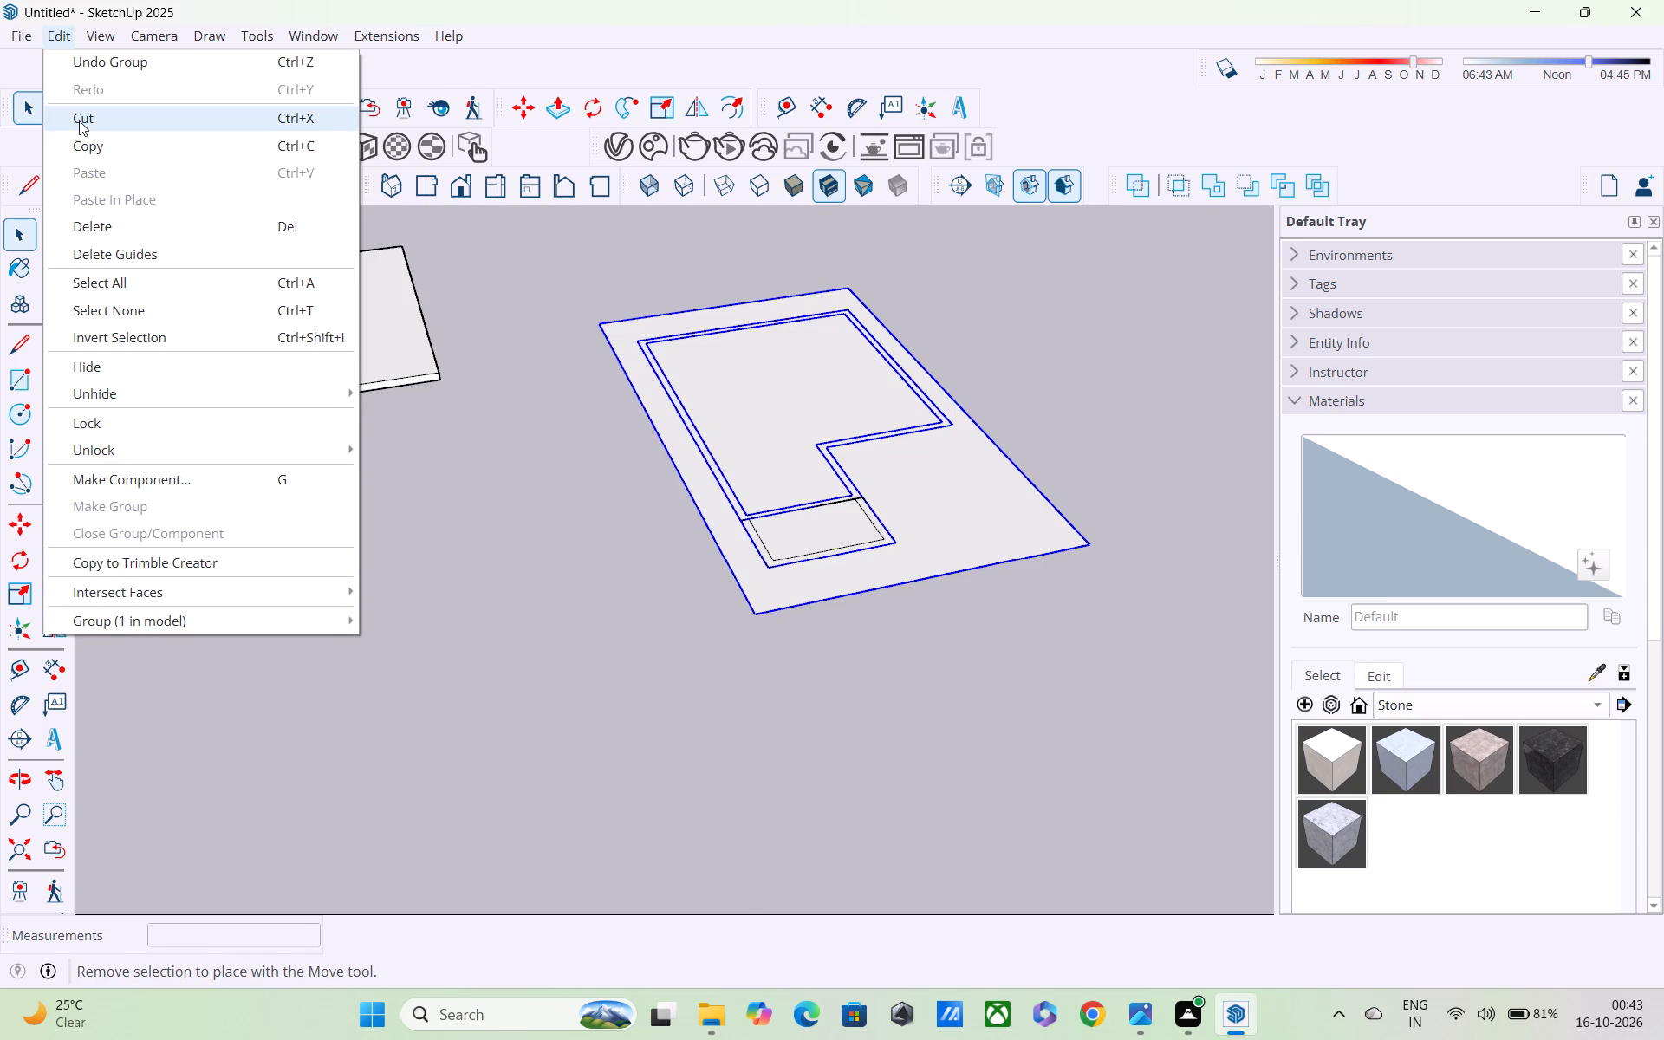
pyautogui.click(75, 66)
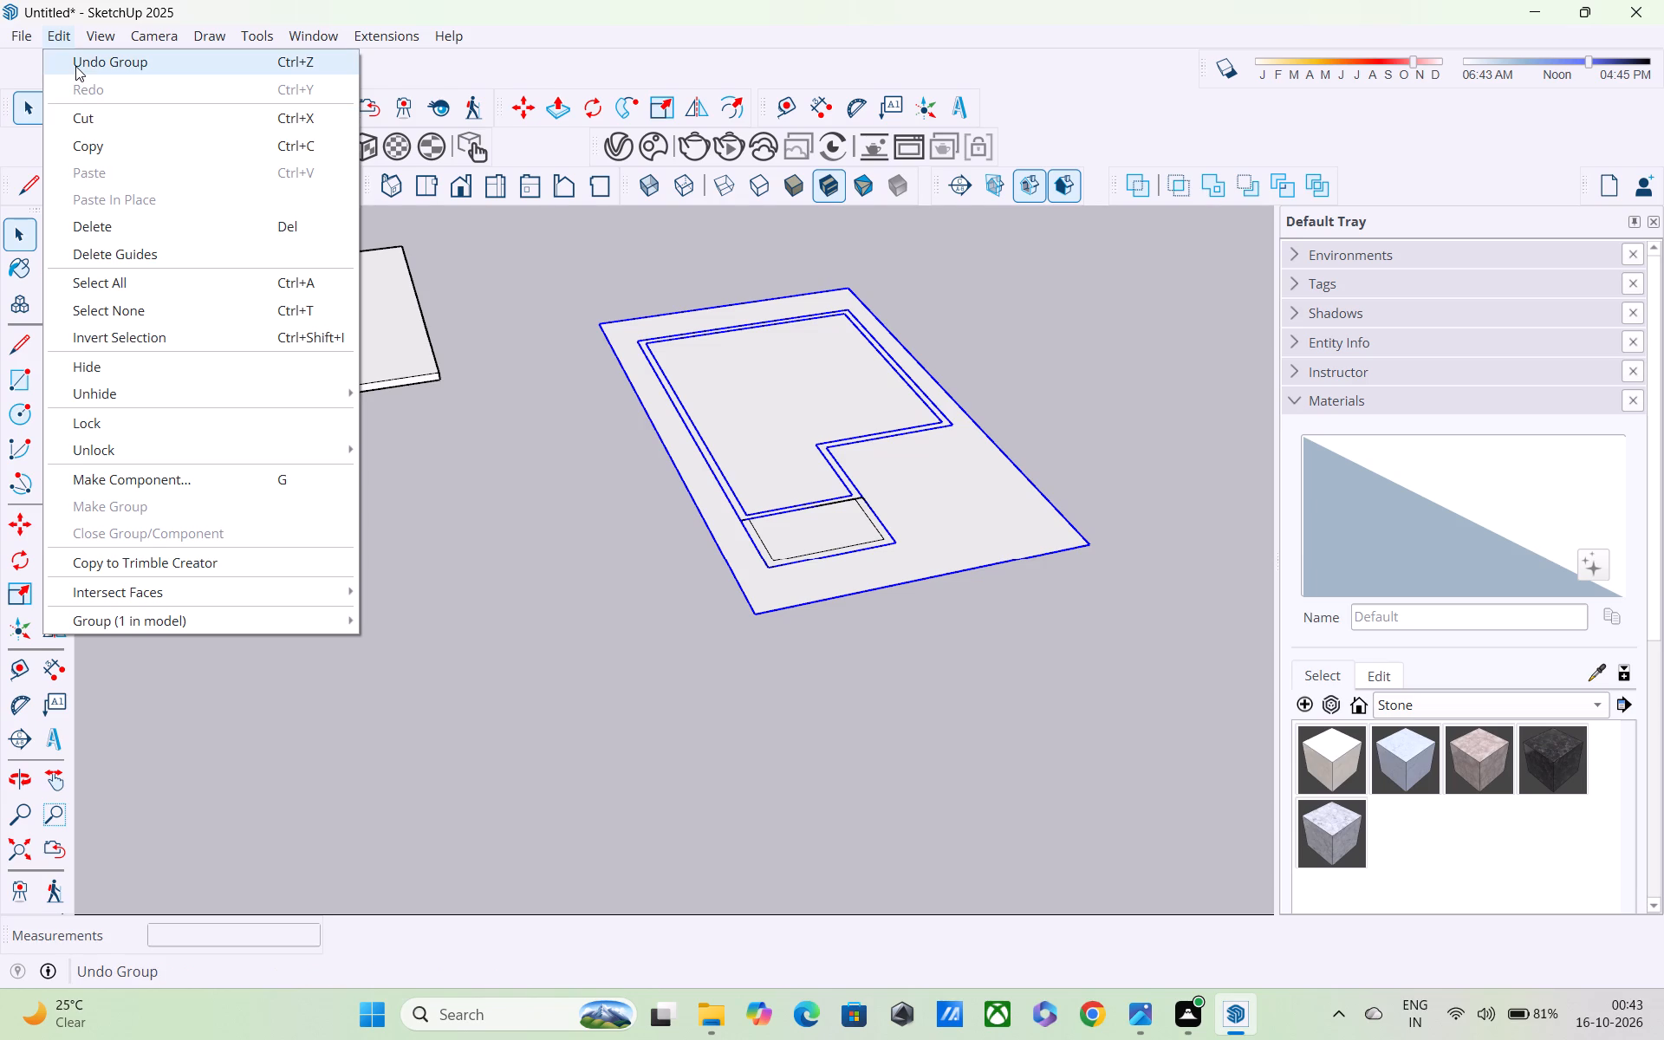
pyautogui.click(569, 413)
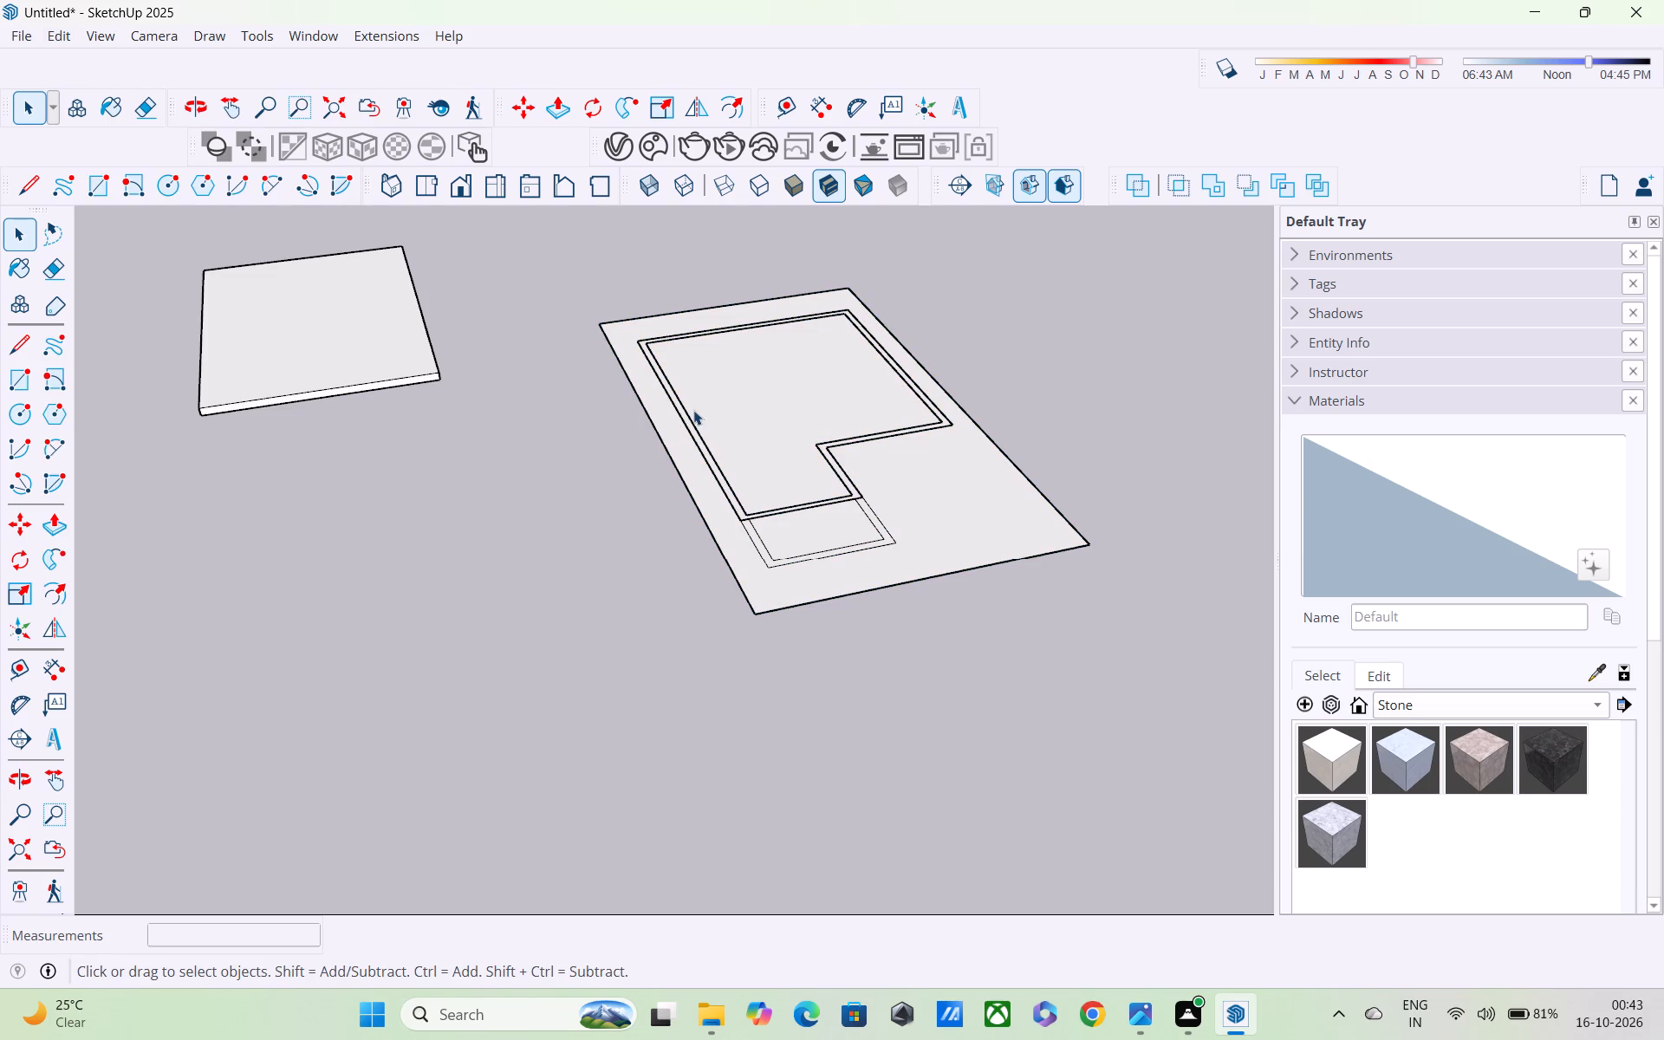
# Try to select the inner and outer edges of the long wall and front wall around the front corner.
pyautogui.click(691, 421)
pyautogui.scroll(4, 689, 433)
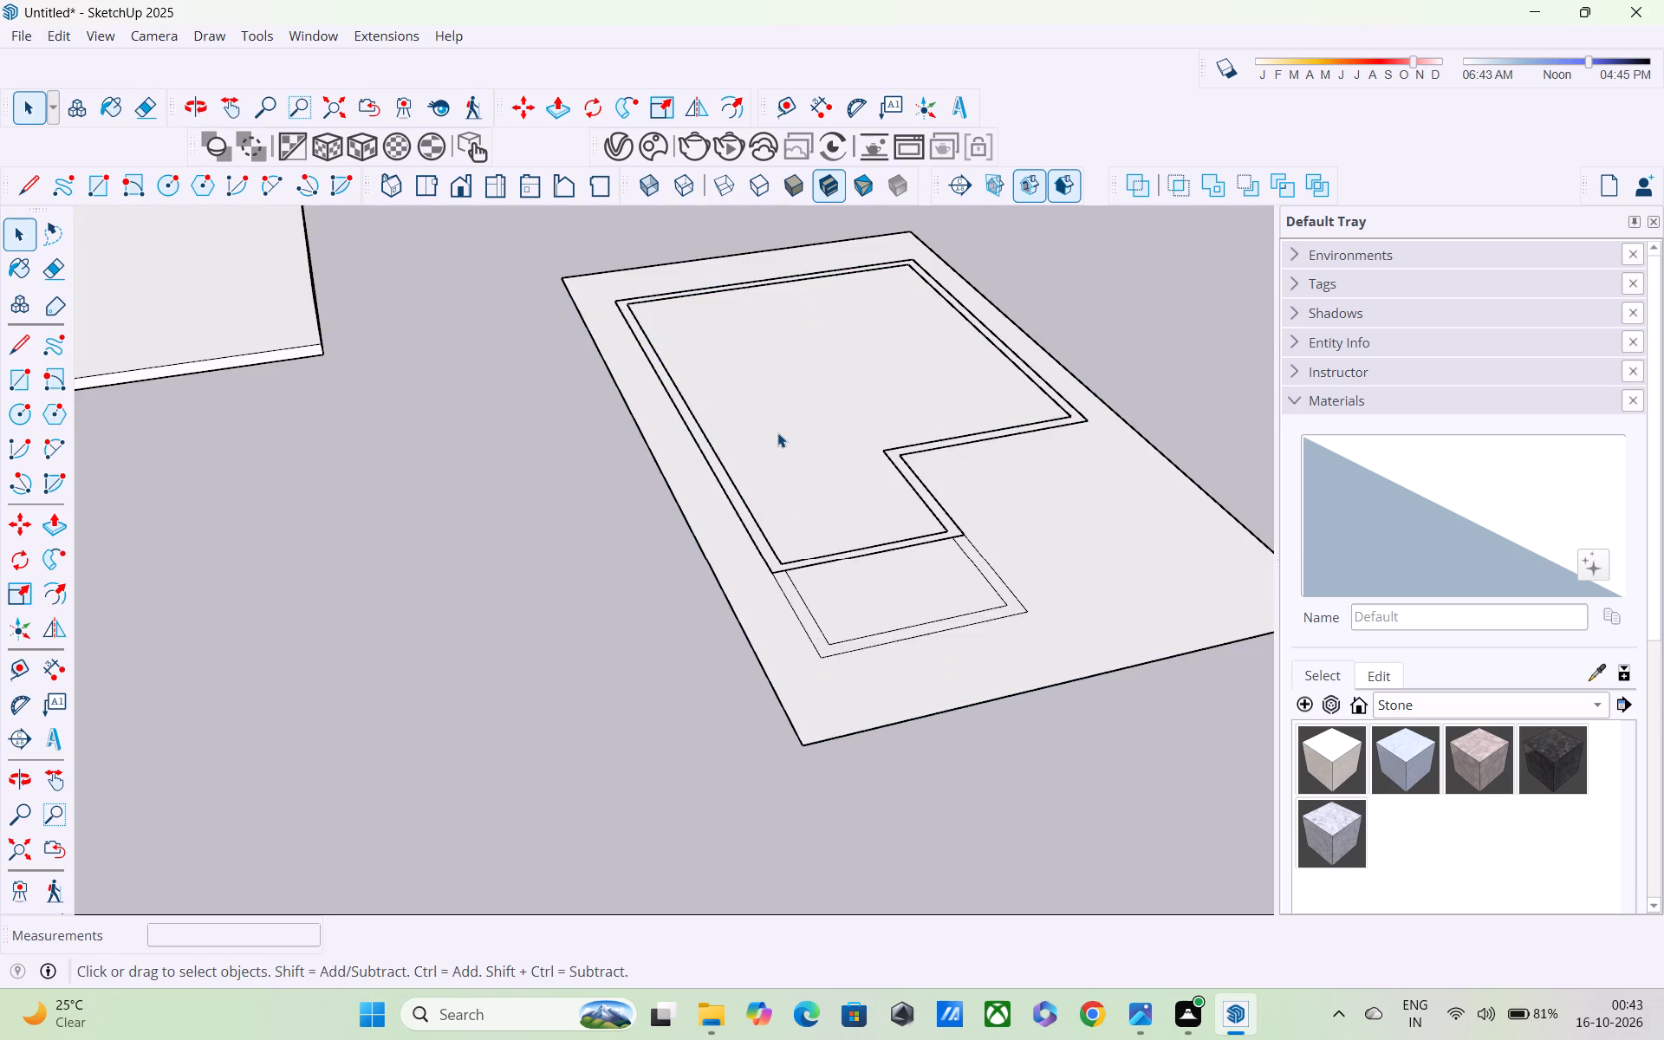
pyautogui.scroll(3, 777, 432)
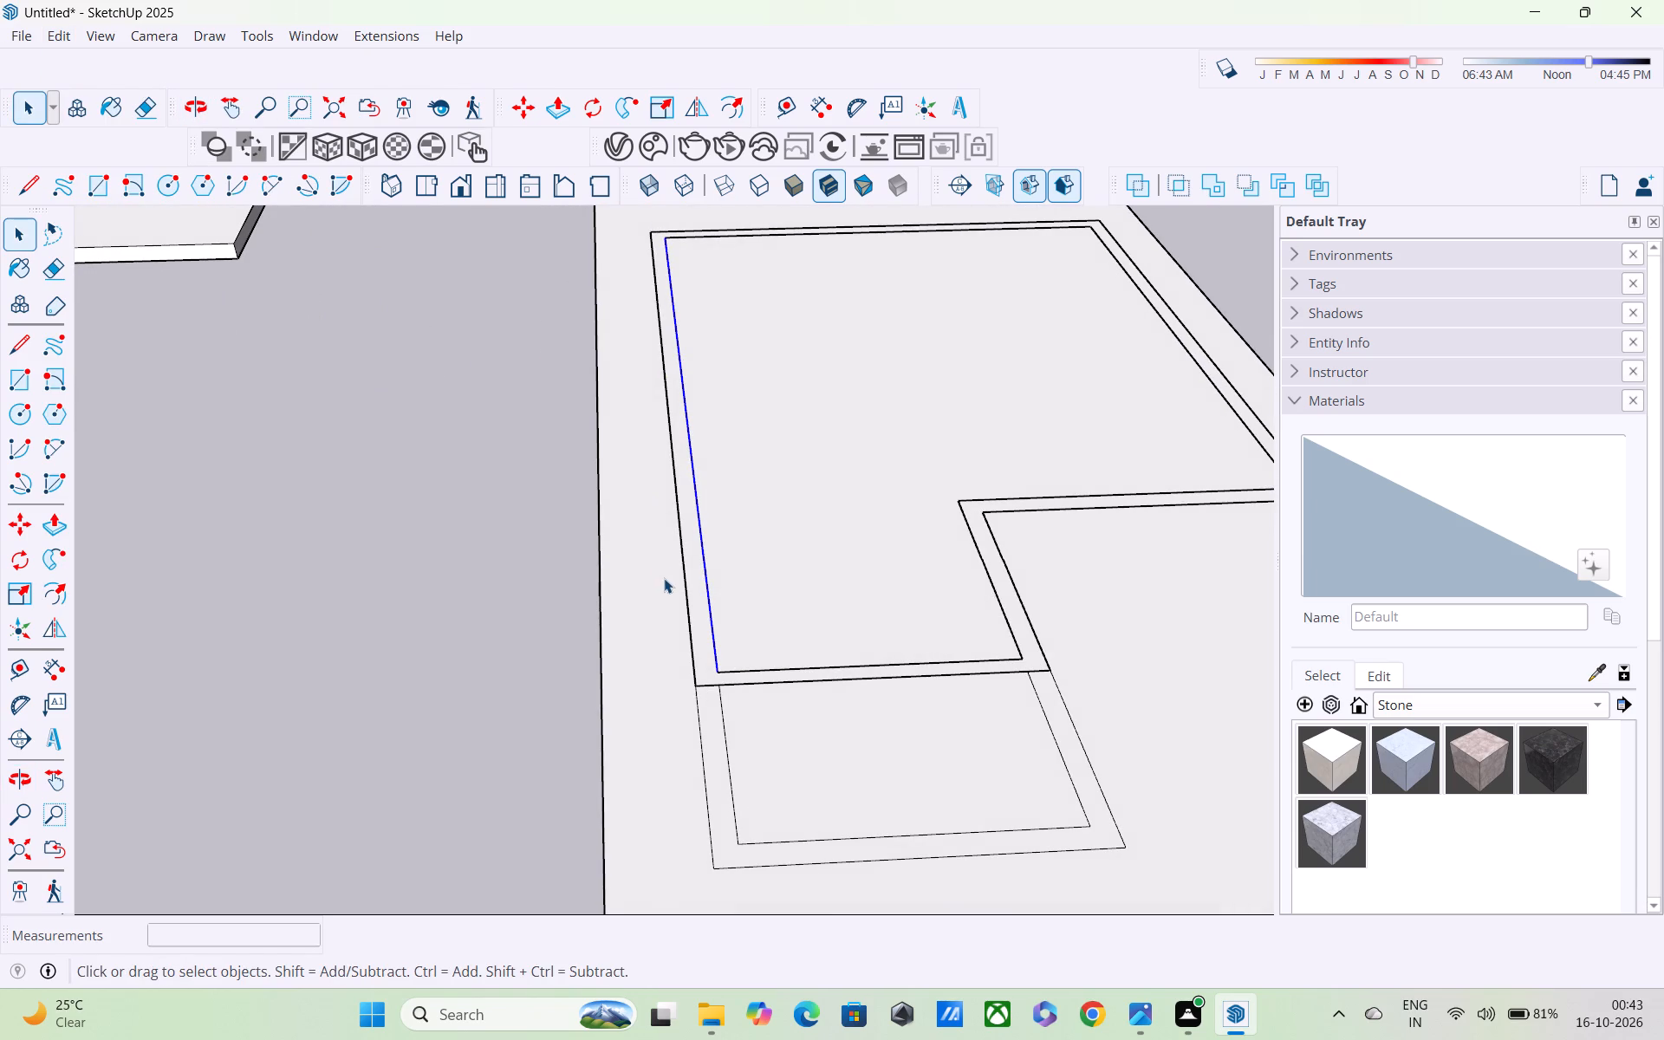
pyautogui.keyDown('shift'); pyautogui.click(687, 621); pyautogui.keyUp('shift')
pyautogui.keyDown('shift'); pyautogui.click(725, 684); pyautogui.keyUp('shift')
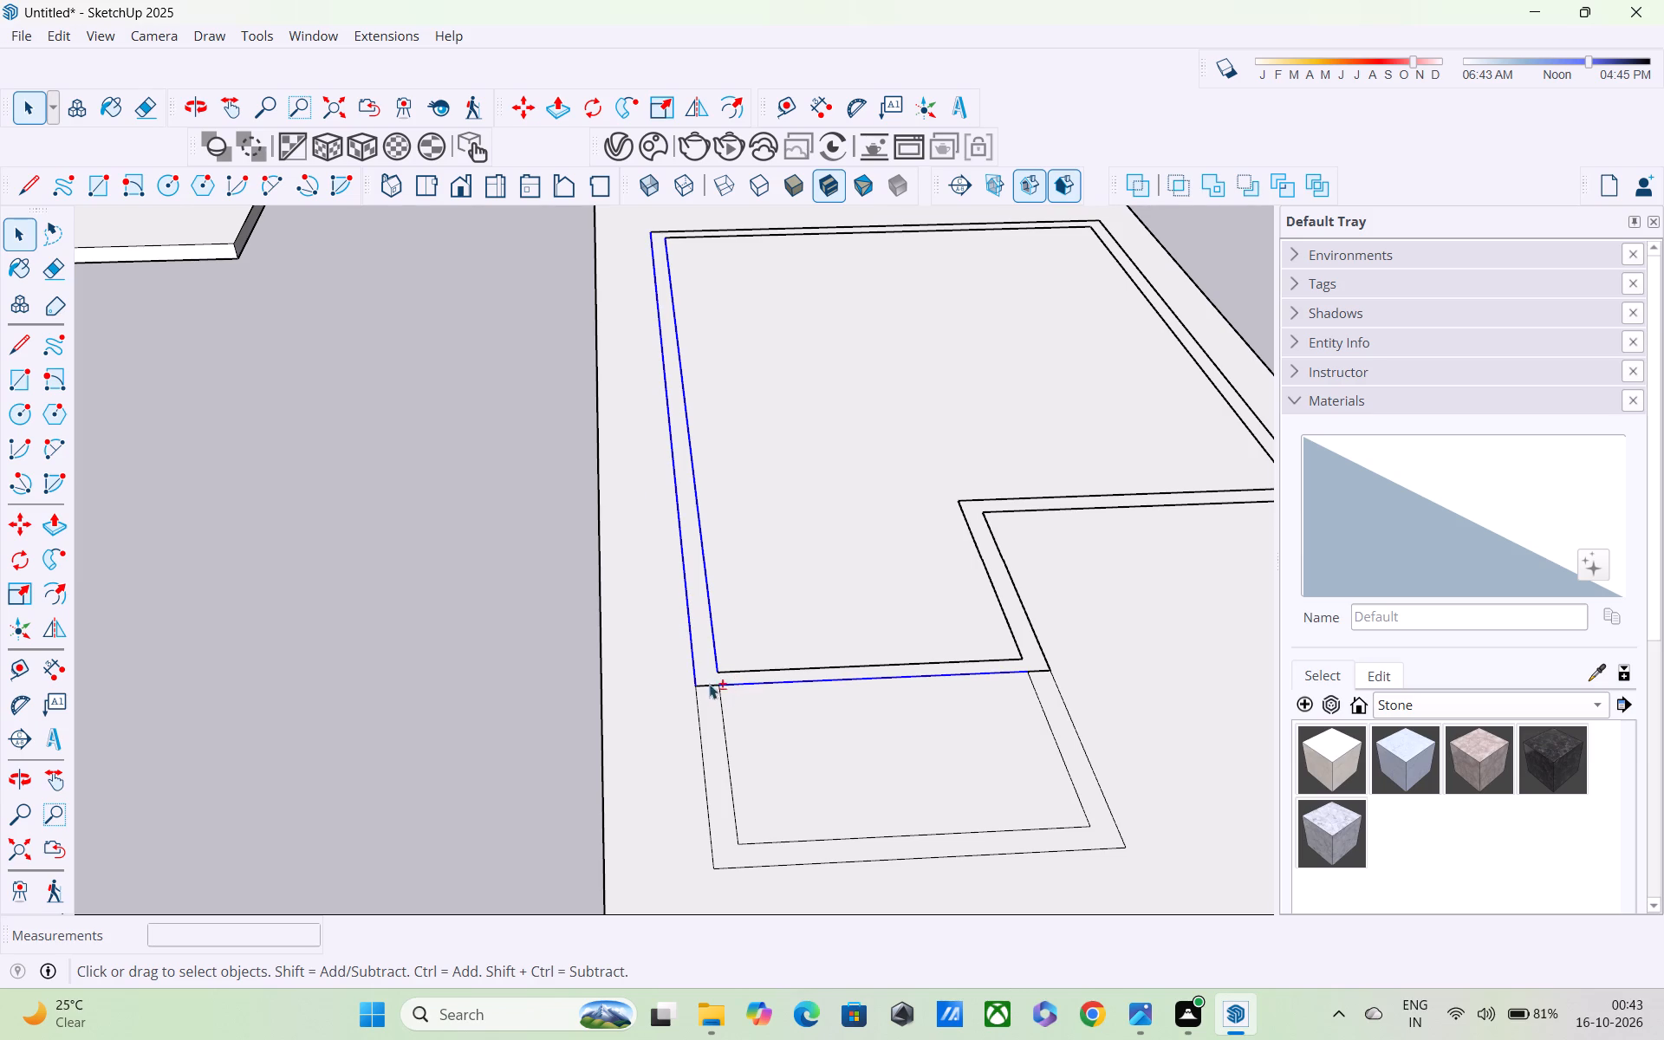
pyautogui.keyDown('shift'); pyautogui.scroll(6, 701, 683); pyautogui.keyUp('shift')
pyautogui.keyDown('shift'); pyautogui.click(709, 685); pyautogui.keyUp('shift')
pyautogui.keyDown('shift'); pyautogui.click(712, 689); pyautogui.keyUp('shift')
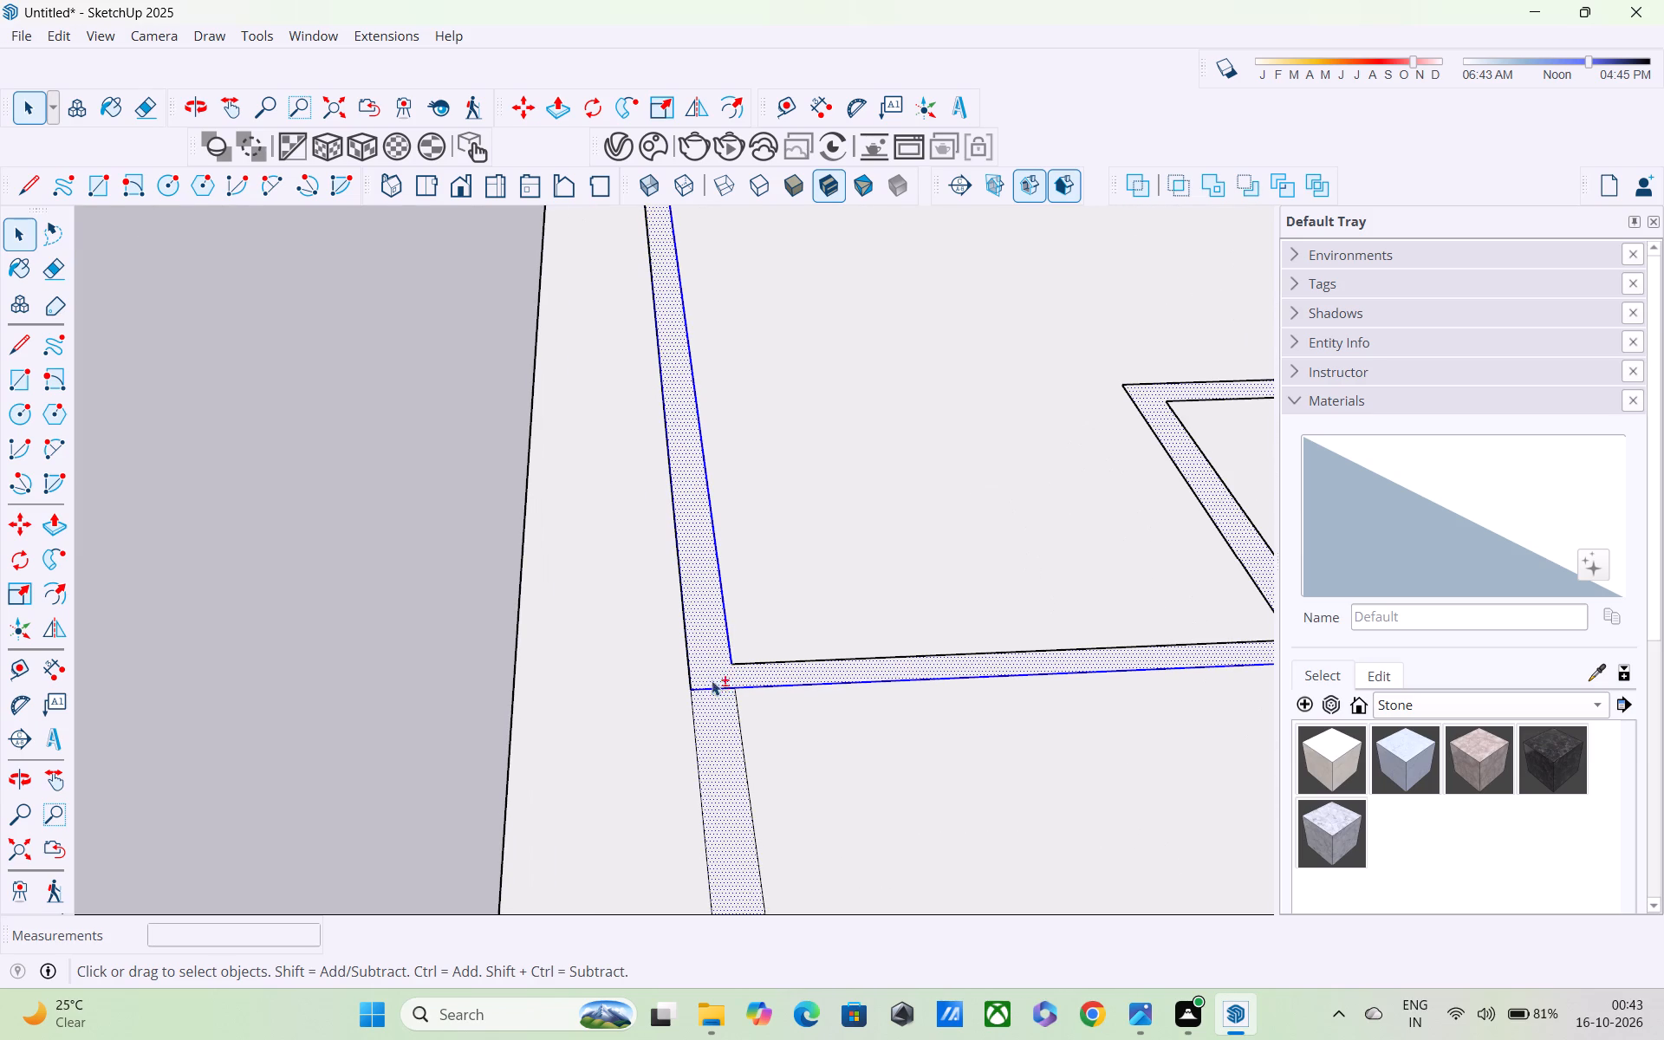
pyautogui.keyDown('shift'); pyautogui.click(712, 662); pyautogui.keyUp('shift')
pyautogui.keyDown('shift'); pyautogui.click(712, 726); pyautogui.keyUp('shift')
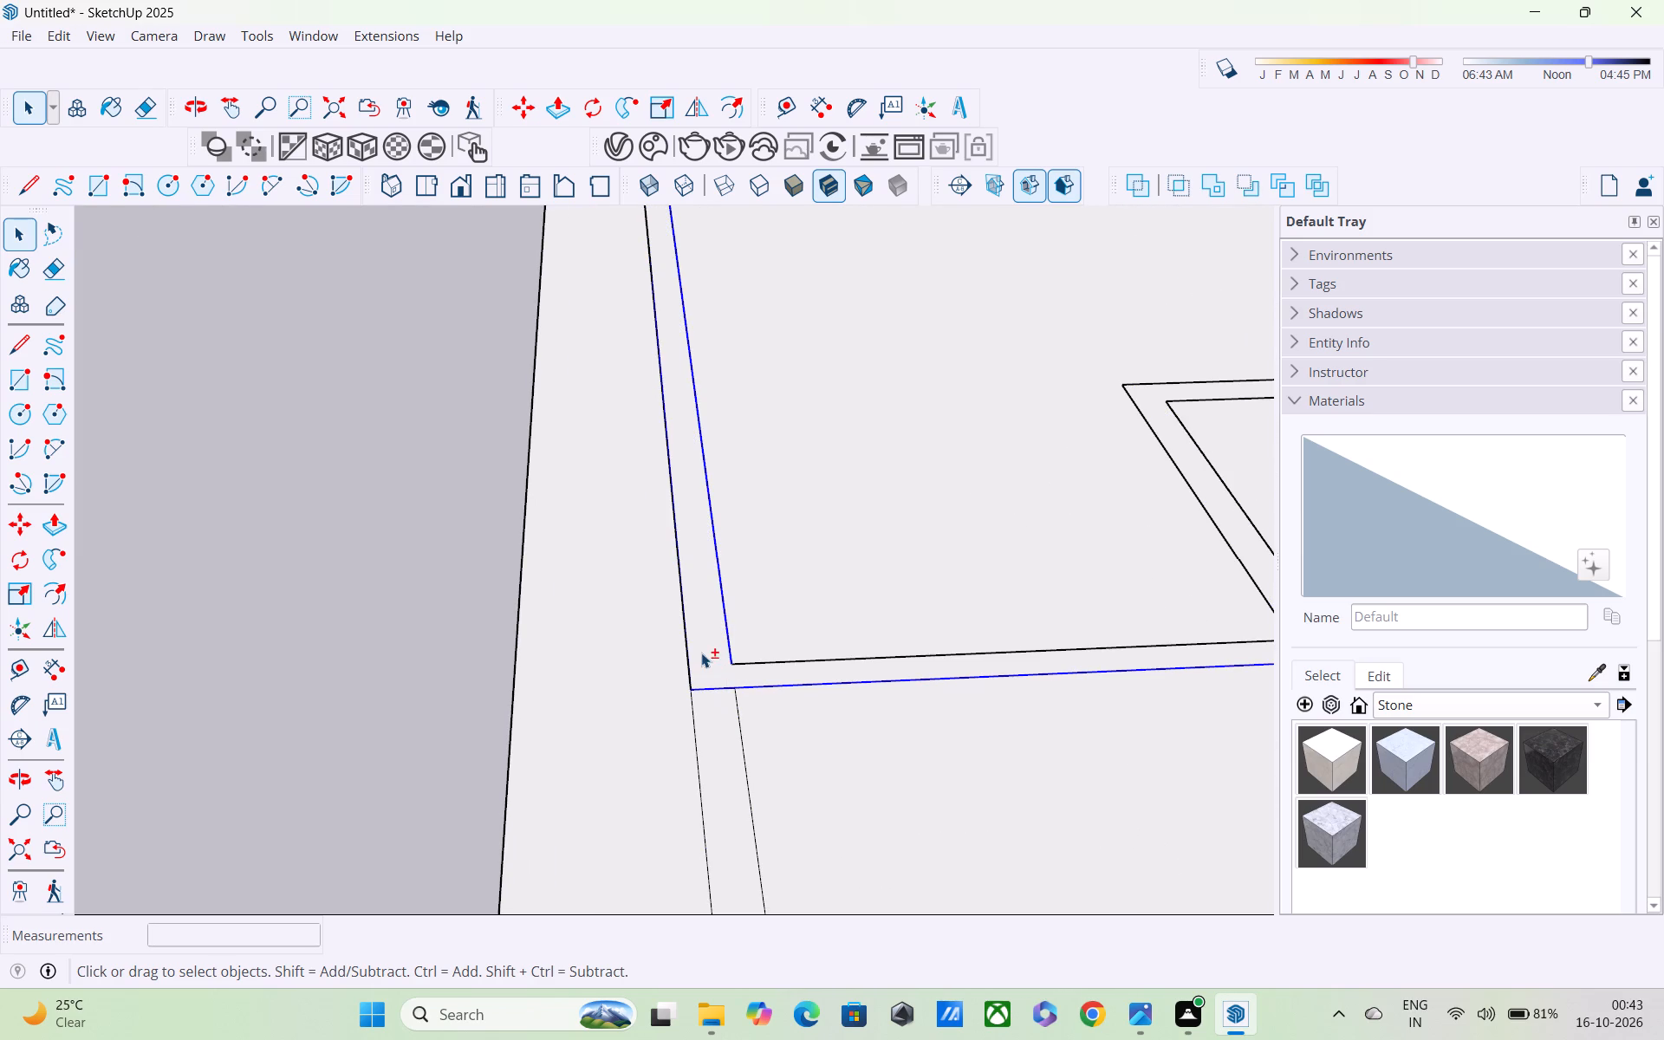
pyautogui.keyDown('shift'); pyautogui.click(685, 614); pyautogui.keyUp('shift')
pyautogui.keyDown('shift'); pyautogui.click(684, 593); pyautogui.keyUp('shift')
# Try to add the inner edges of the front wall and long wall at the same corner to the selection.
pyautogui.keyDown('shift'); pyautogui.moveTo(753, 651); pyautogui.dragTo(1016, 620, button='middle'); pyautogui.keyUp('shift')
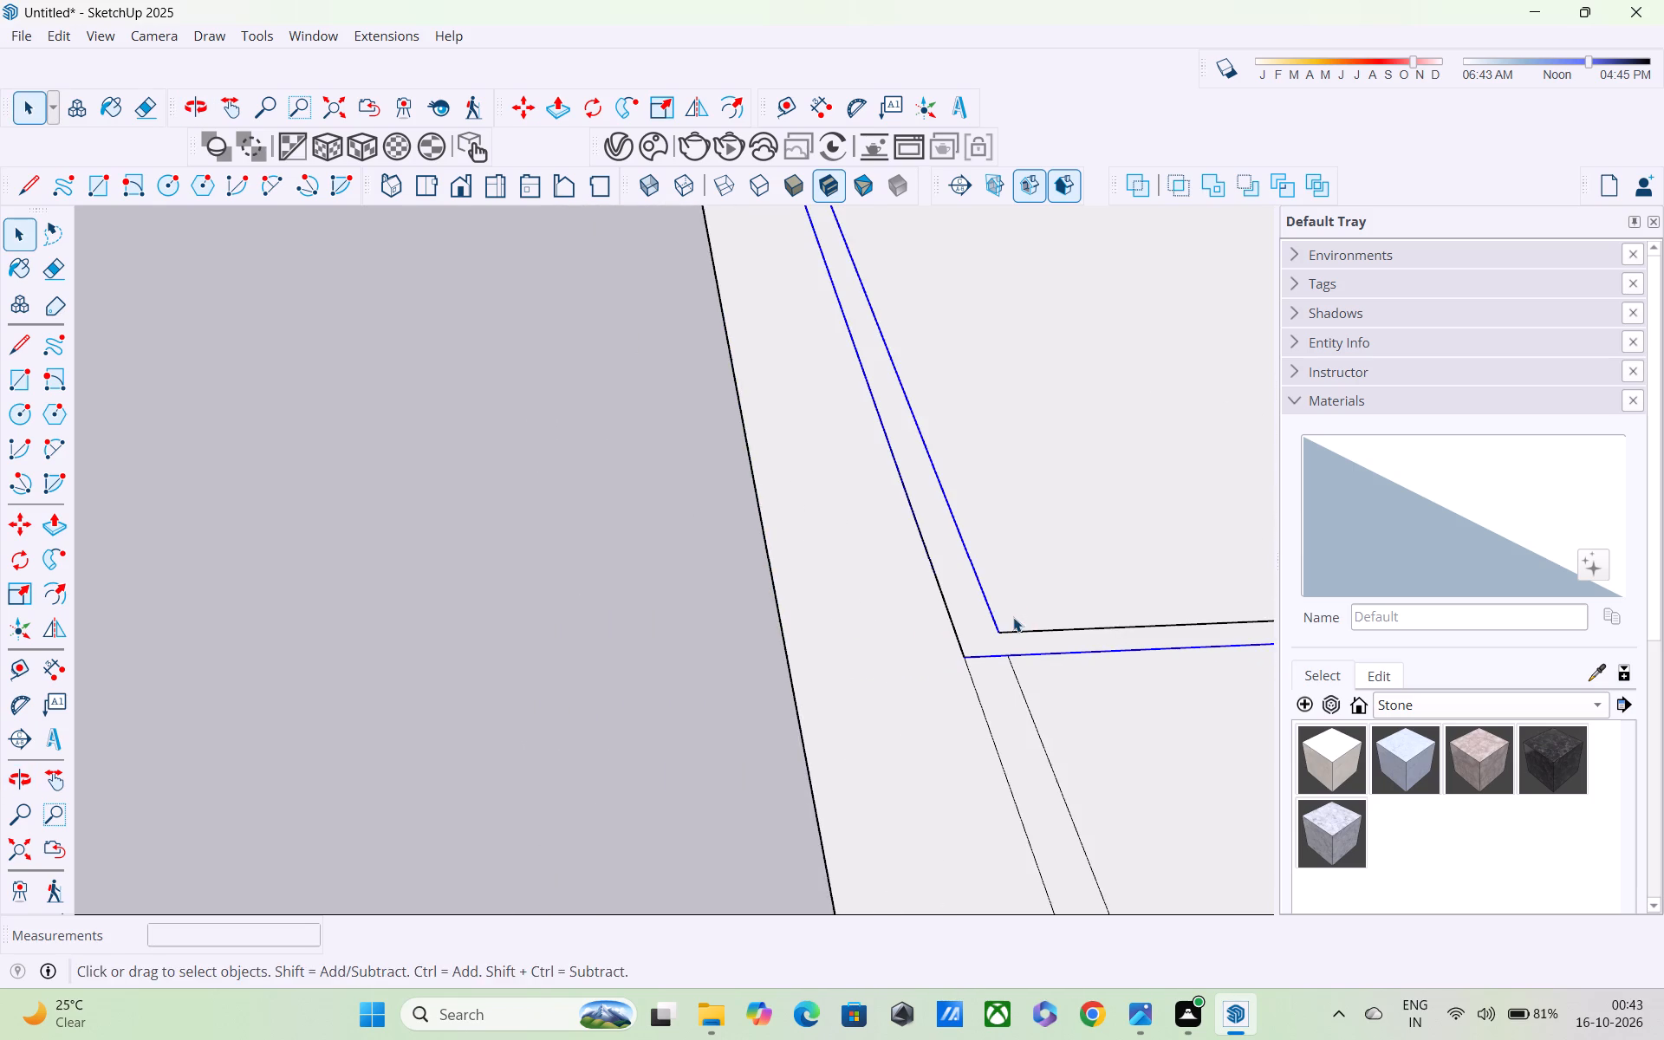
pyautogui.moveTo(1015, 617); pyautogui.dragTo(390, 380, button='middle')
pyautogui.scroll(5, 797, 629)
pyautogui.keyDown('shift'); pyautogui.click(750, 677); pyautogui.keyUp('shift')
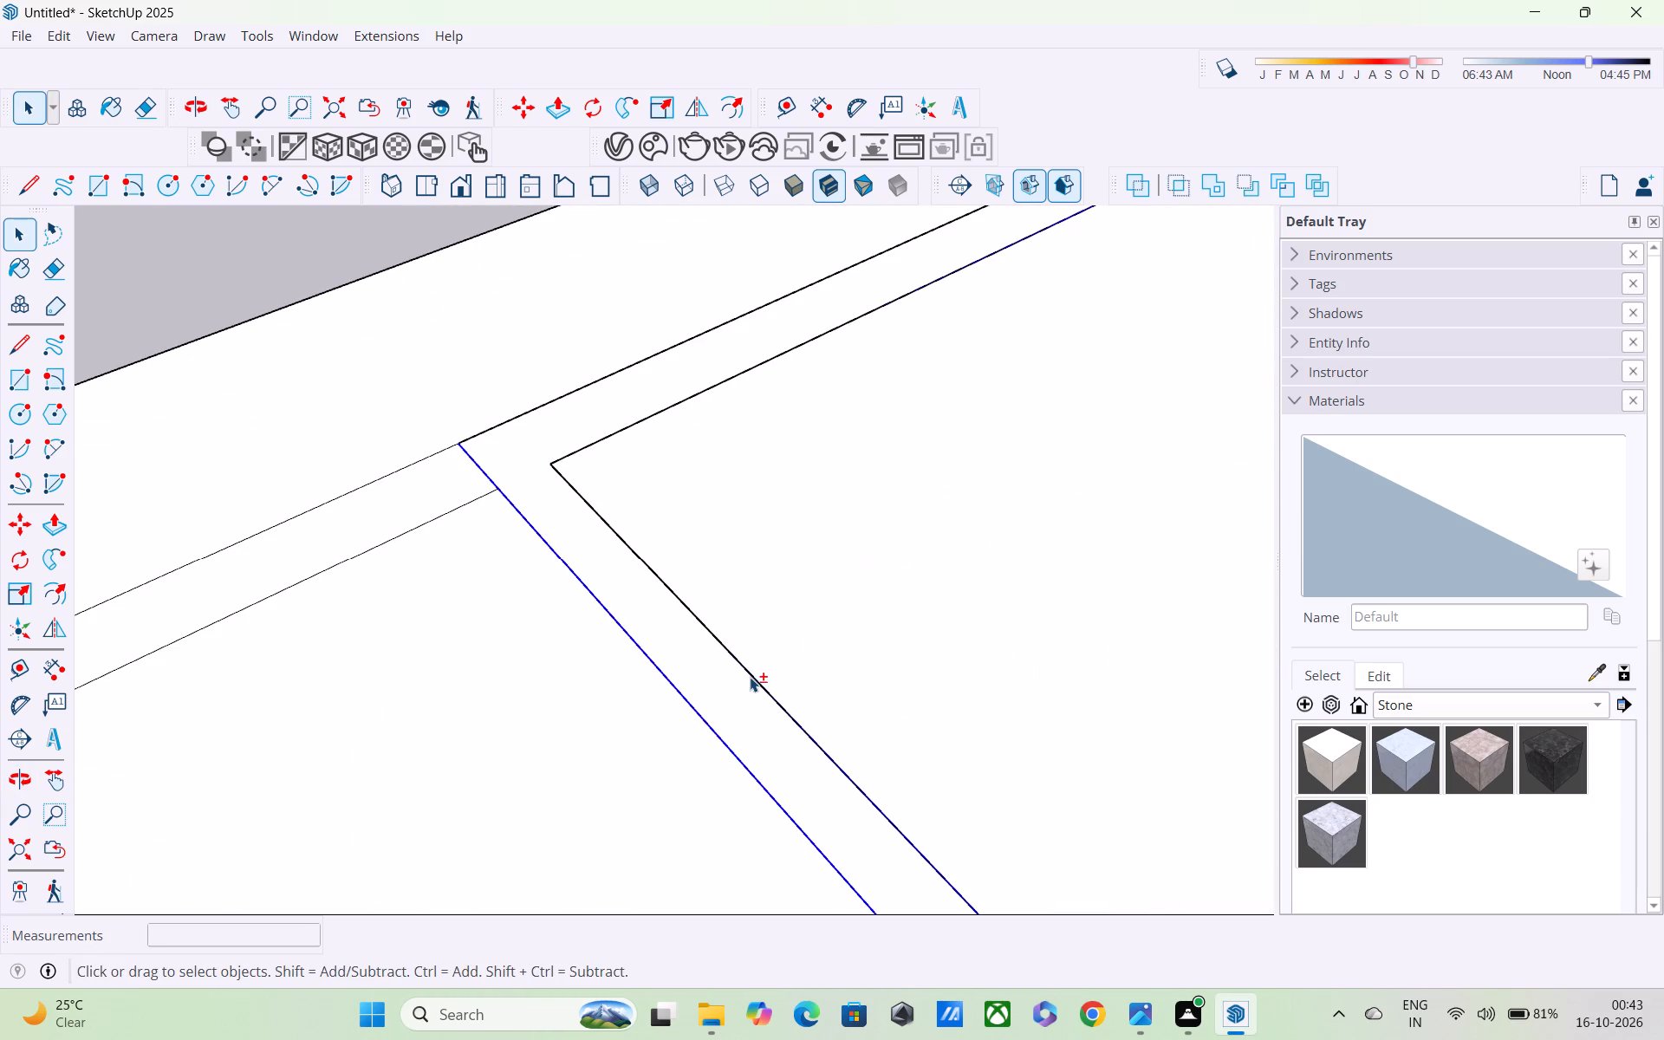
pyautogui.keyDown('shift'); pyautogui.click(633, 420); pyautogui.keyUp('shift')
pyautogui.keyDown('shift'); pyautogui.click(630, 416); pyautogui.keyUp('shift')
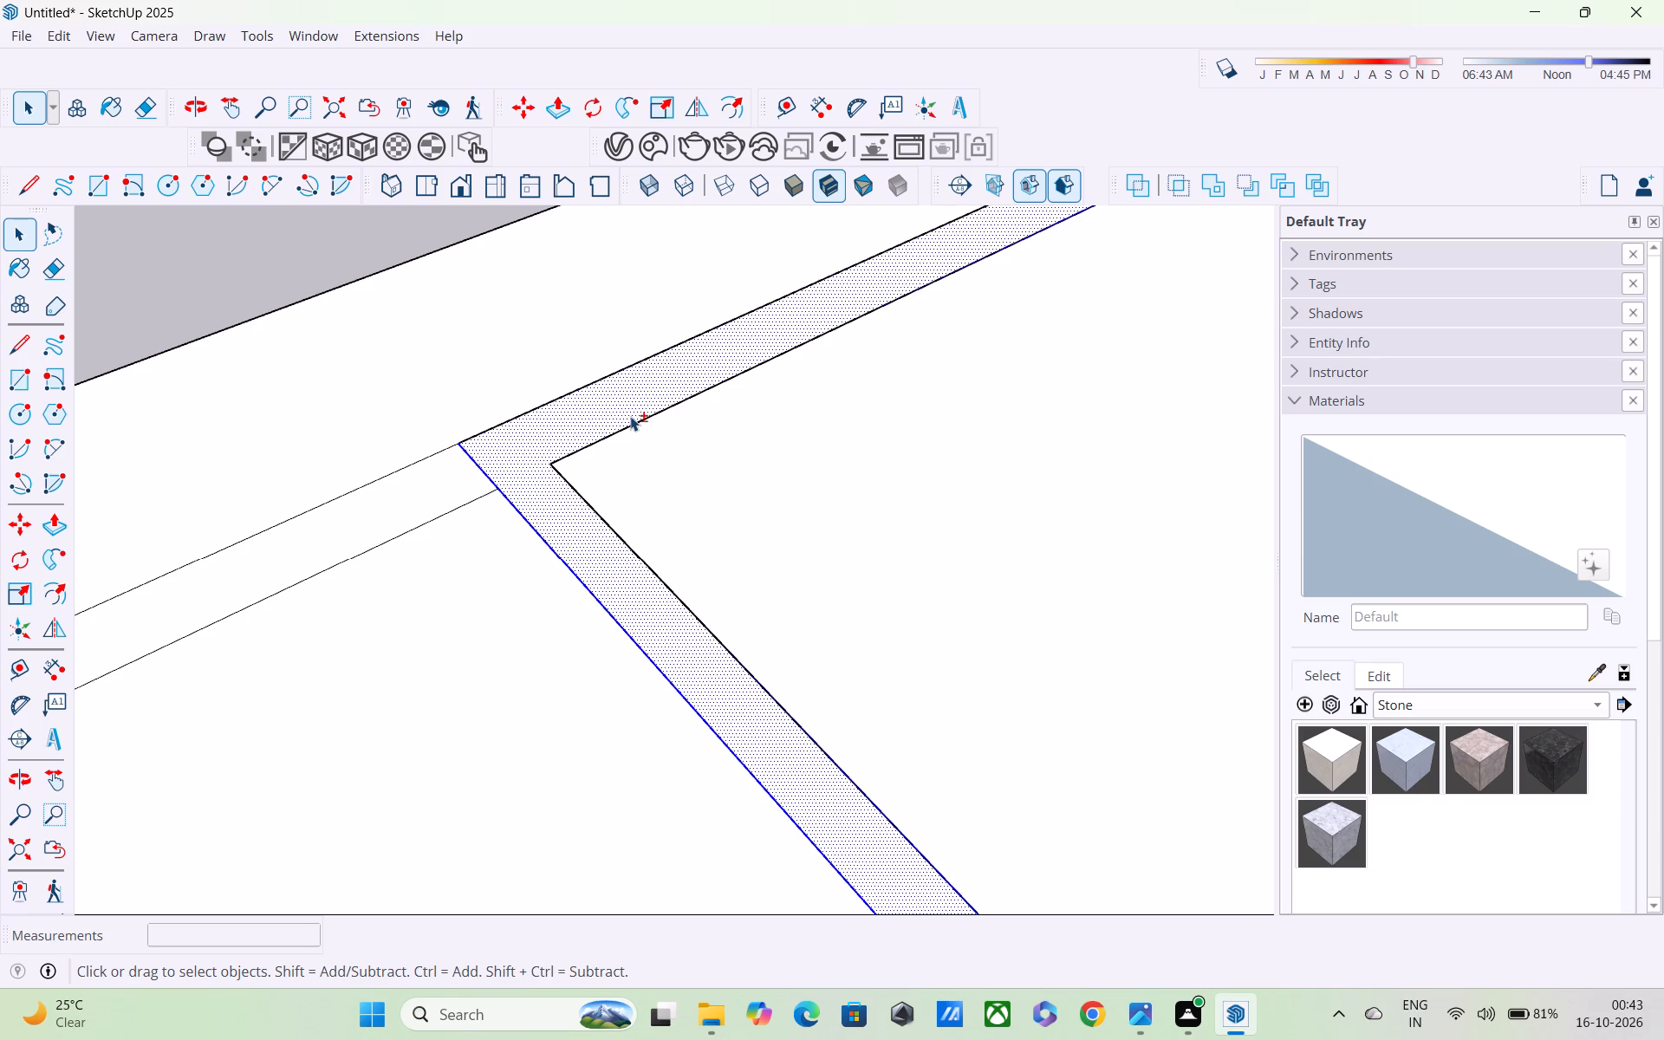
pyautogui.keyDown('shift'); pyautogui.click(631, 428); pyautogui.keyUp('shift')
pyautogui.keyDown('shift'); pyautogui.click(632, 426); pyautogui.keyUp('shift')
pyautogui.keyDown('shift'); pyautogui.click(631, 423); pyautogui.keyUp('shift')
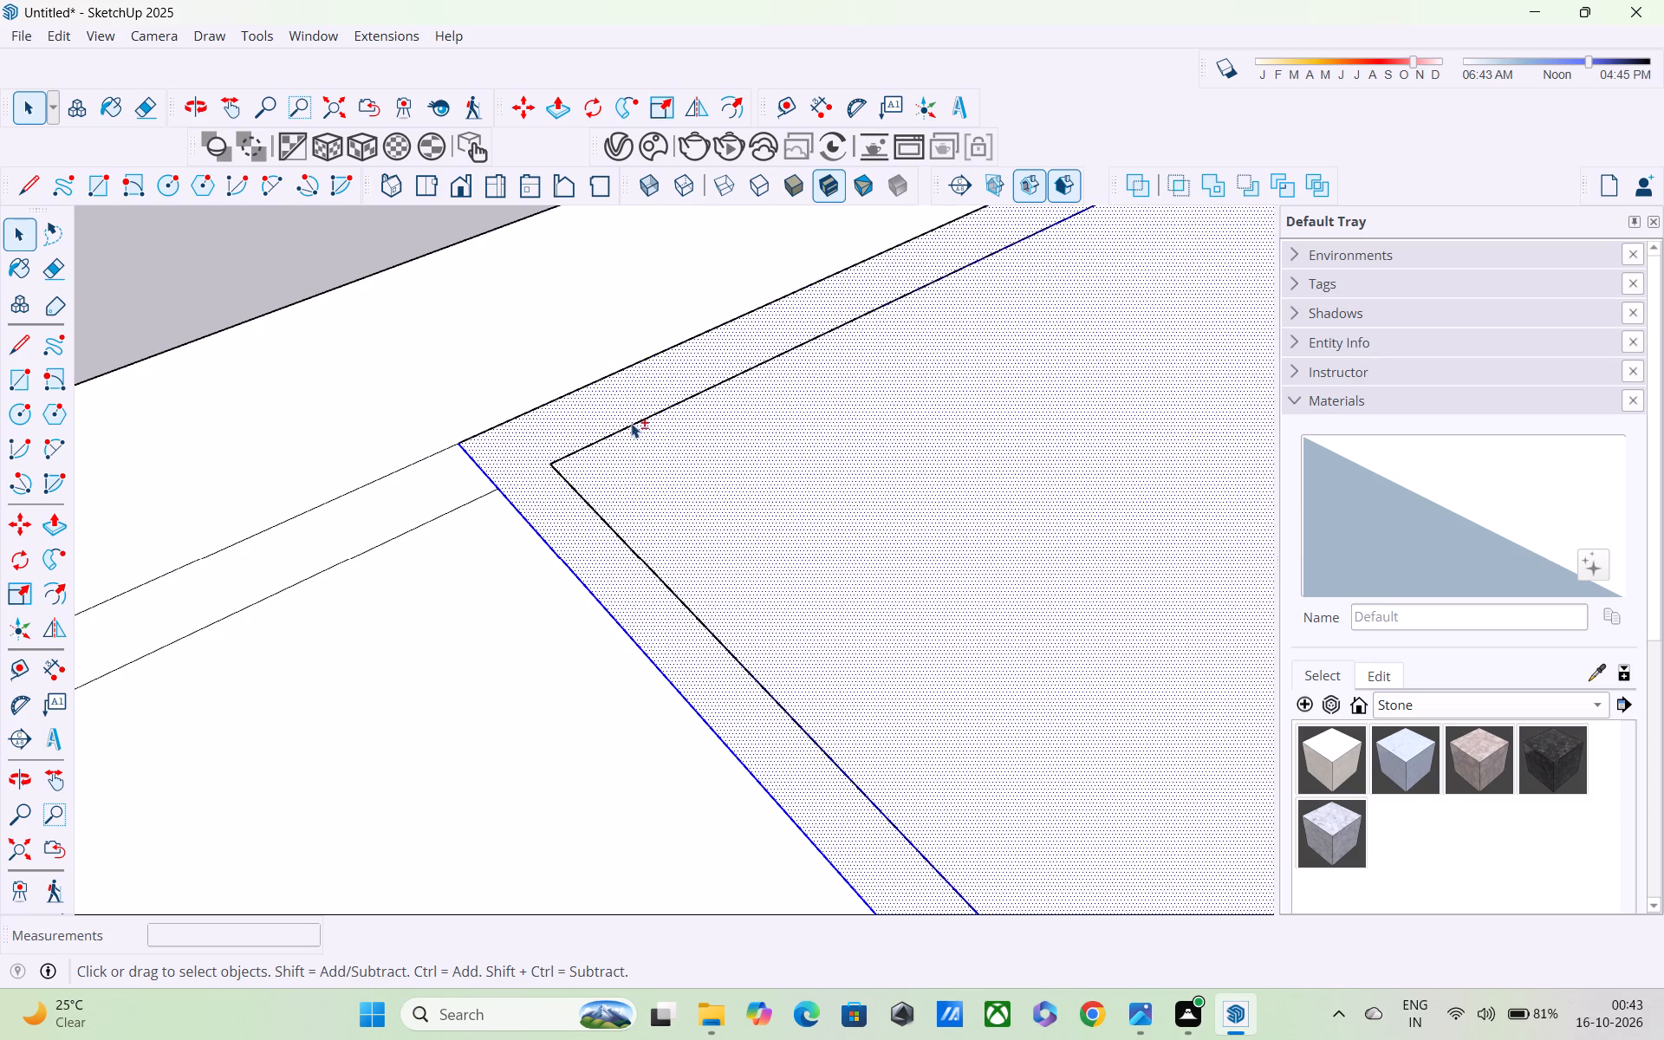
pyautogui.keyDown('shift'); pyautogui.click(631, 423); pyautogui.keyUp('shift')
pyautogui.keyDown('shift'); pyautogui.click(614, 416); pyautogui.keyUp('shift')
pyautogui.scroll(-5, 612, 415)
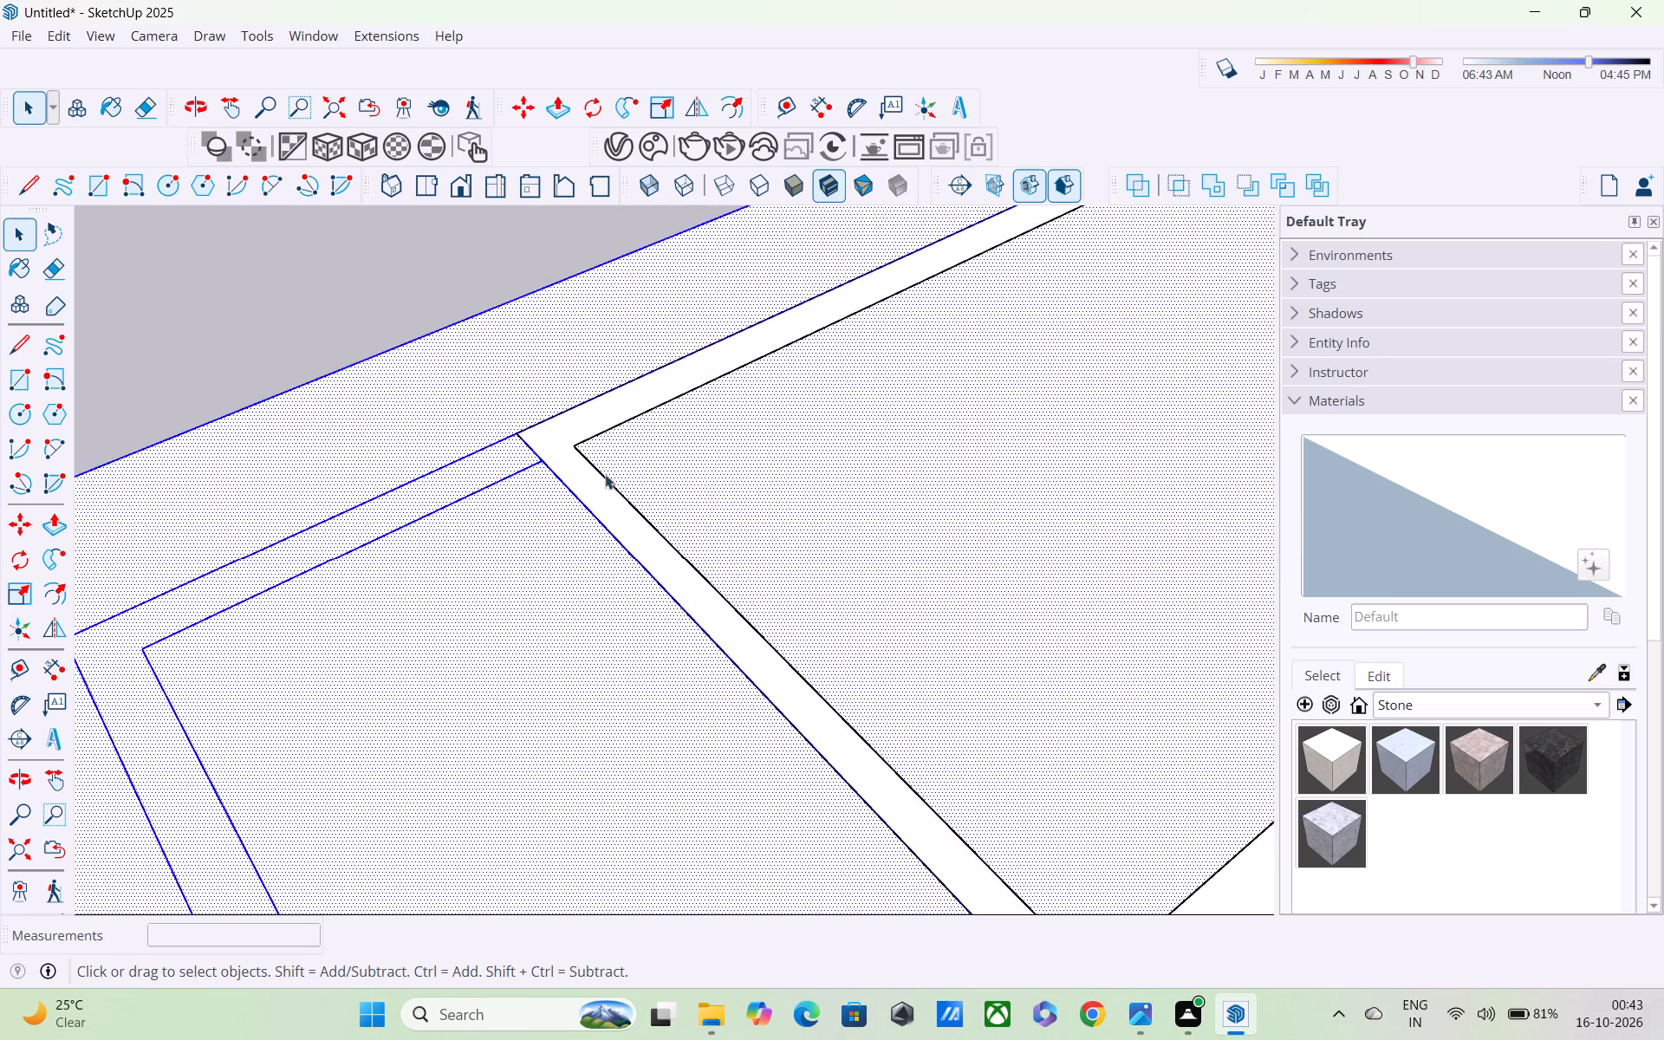
# Delete the plot and floor faces with the wall and porch edges running through the notch area.
pyautogui.scroll(-5, 605, 474)
pyautogui.moveTo(615, 623); pyautogui.dragTo(416, 478, button='middle')
pyautogui.click(434, 527)
pyautogui.scroll(-5, 465, 589)
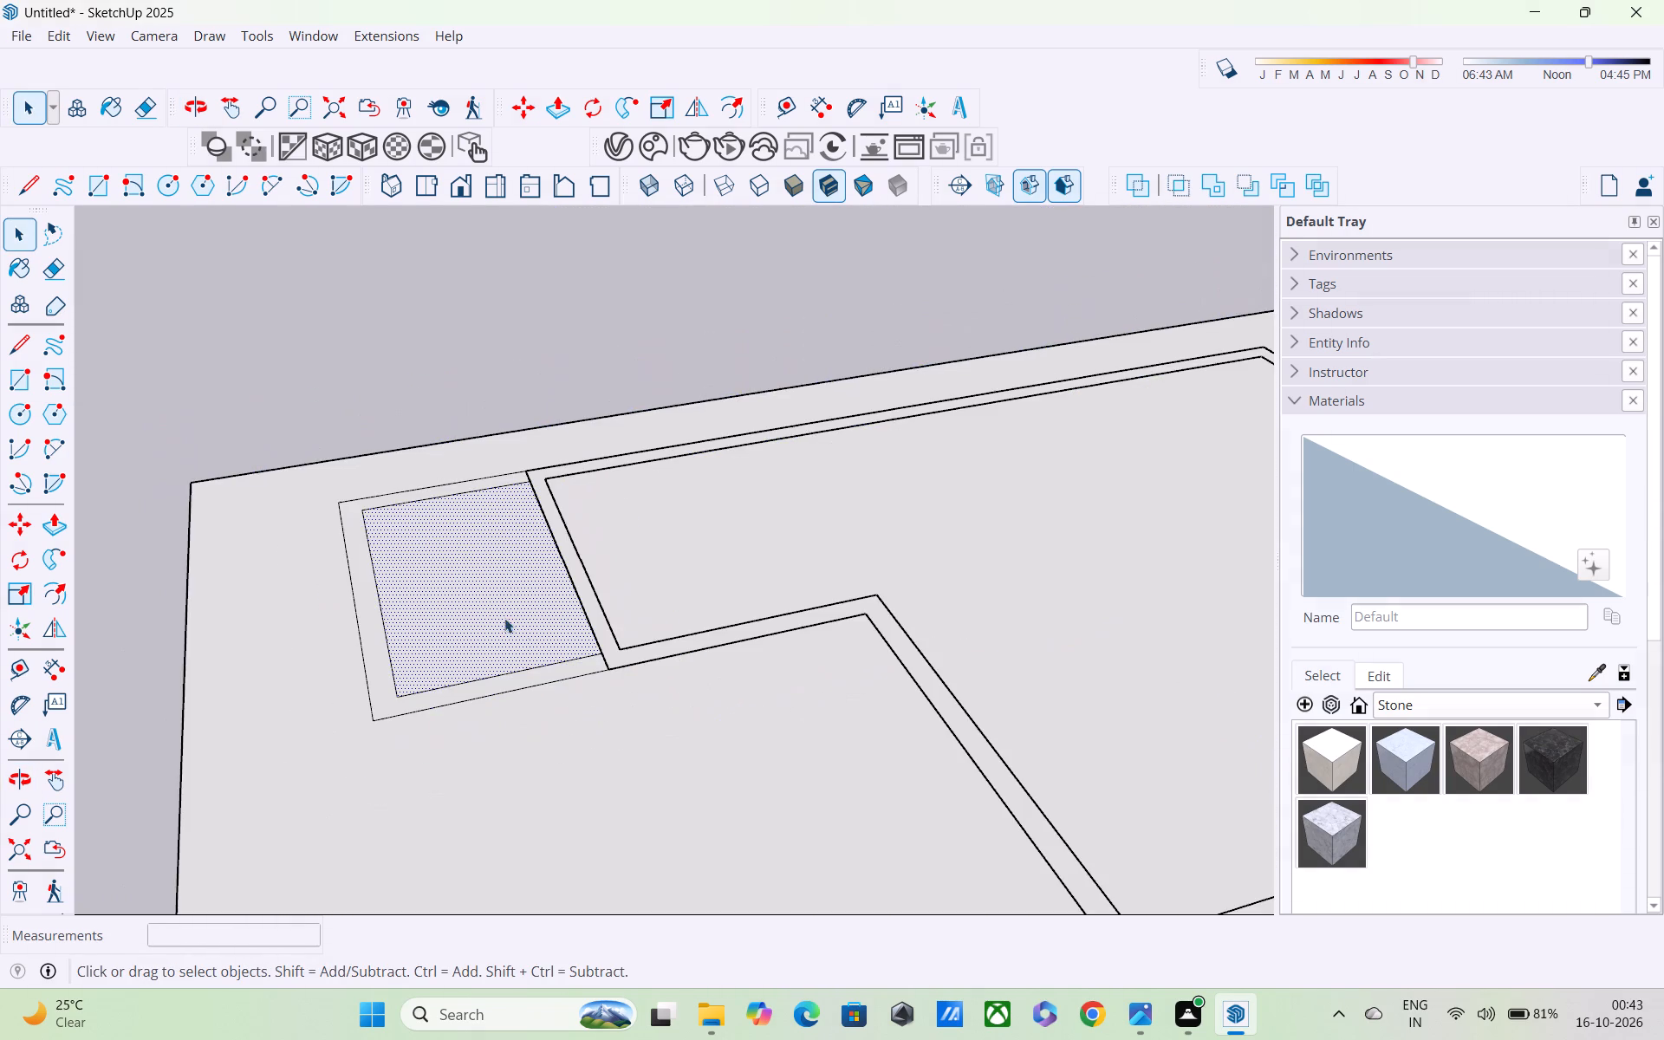
pyautogui.scroll(-7, 556, 523)
pyautogui.moveTo(550, 528); pyautogui.dragTo(1040, 567, button='middle')
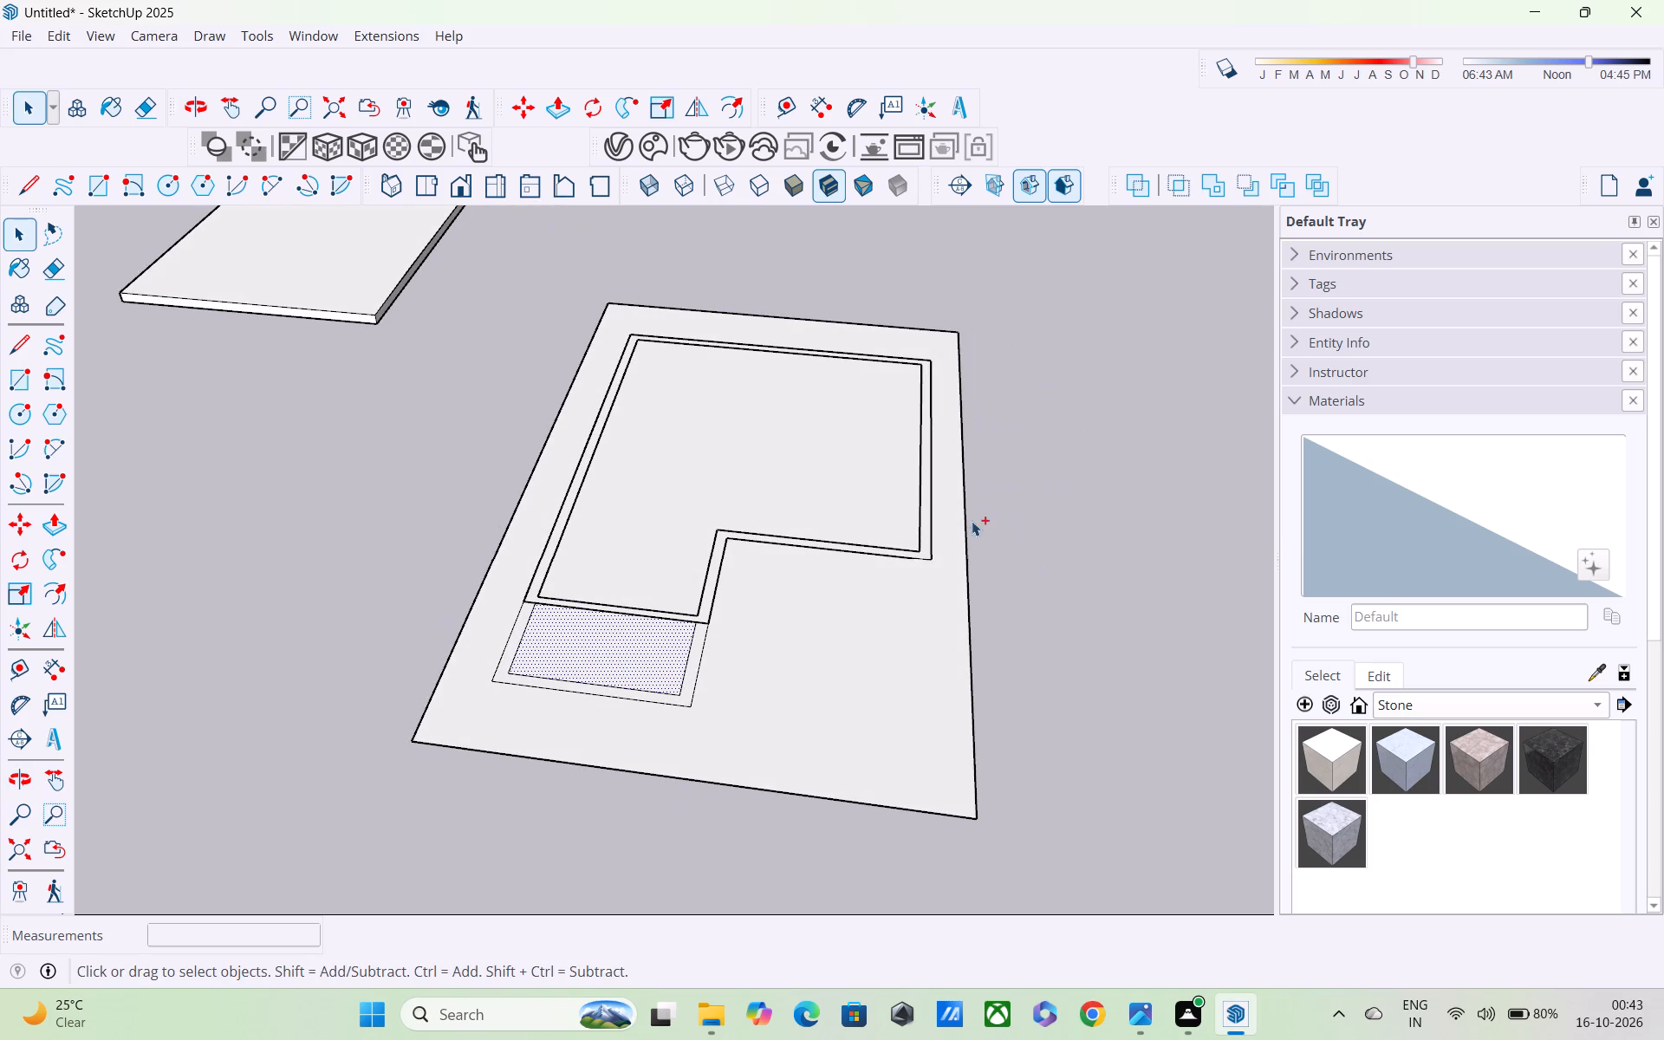
pyautogui.scroll(-6, 774, 518)
pyautogui.scroll(1, 772, 520)
pyautogui.press('space')
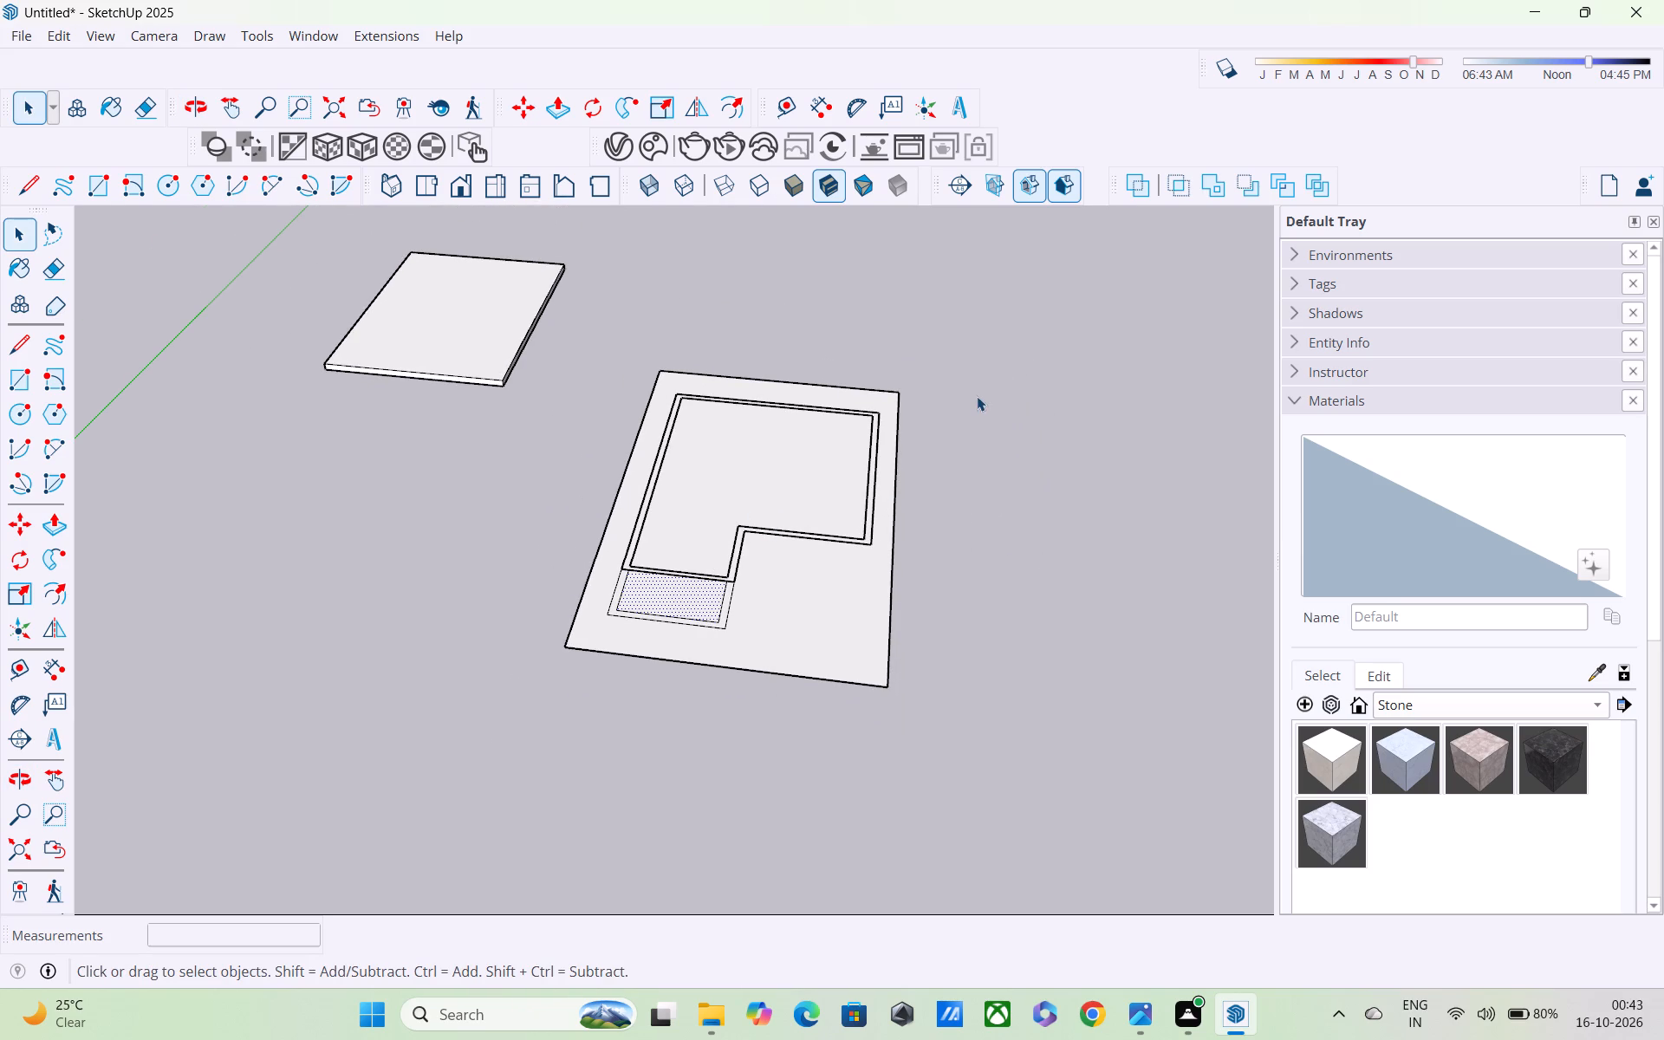
pyautogui.press('space')
pyautogui.scroll(2, 791, 522)
pyautogui.moveTo(770, 504); pyautogui.dragTo(613, 670)
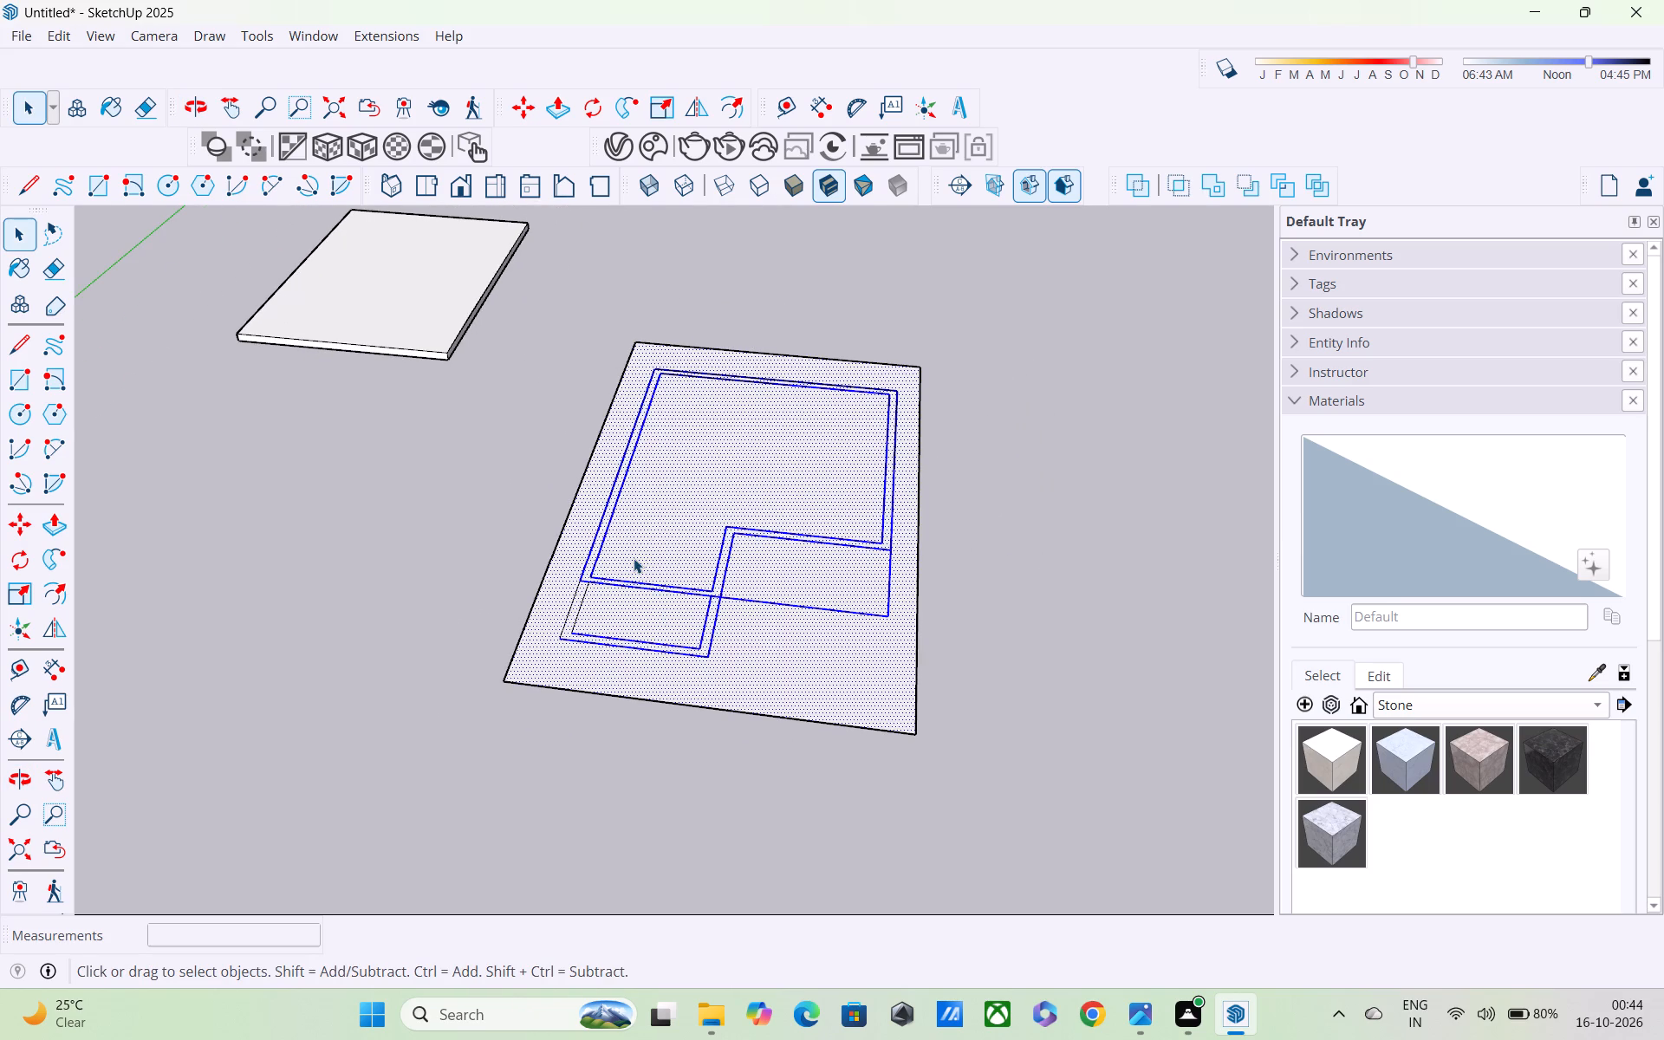
pyautogui.press('Delete')
# Delete the pair of leftover wall edges on the side of the house opposite the long wall.
pyautogui.moveTo(632, 556); pyautogui.dragTo(589, 584)
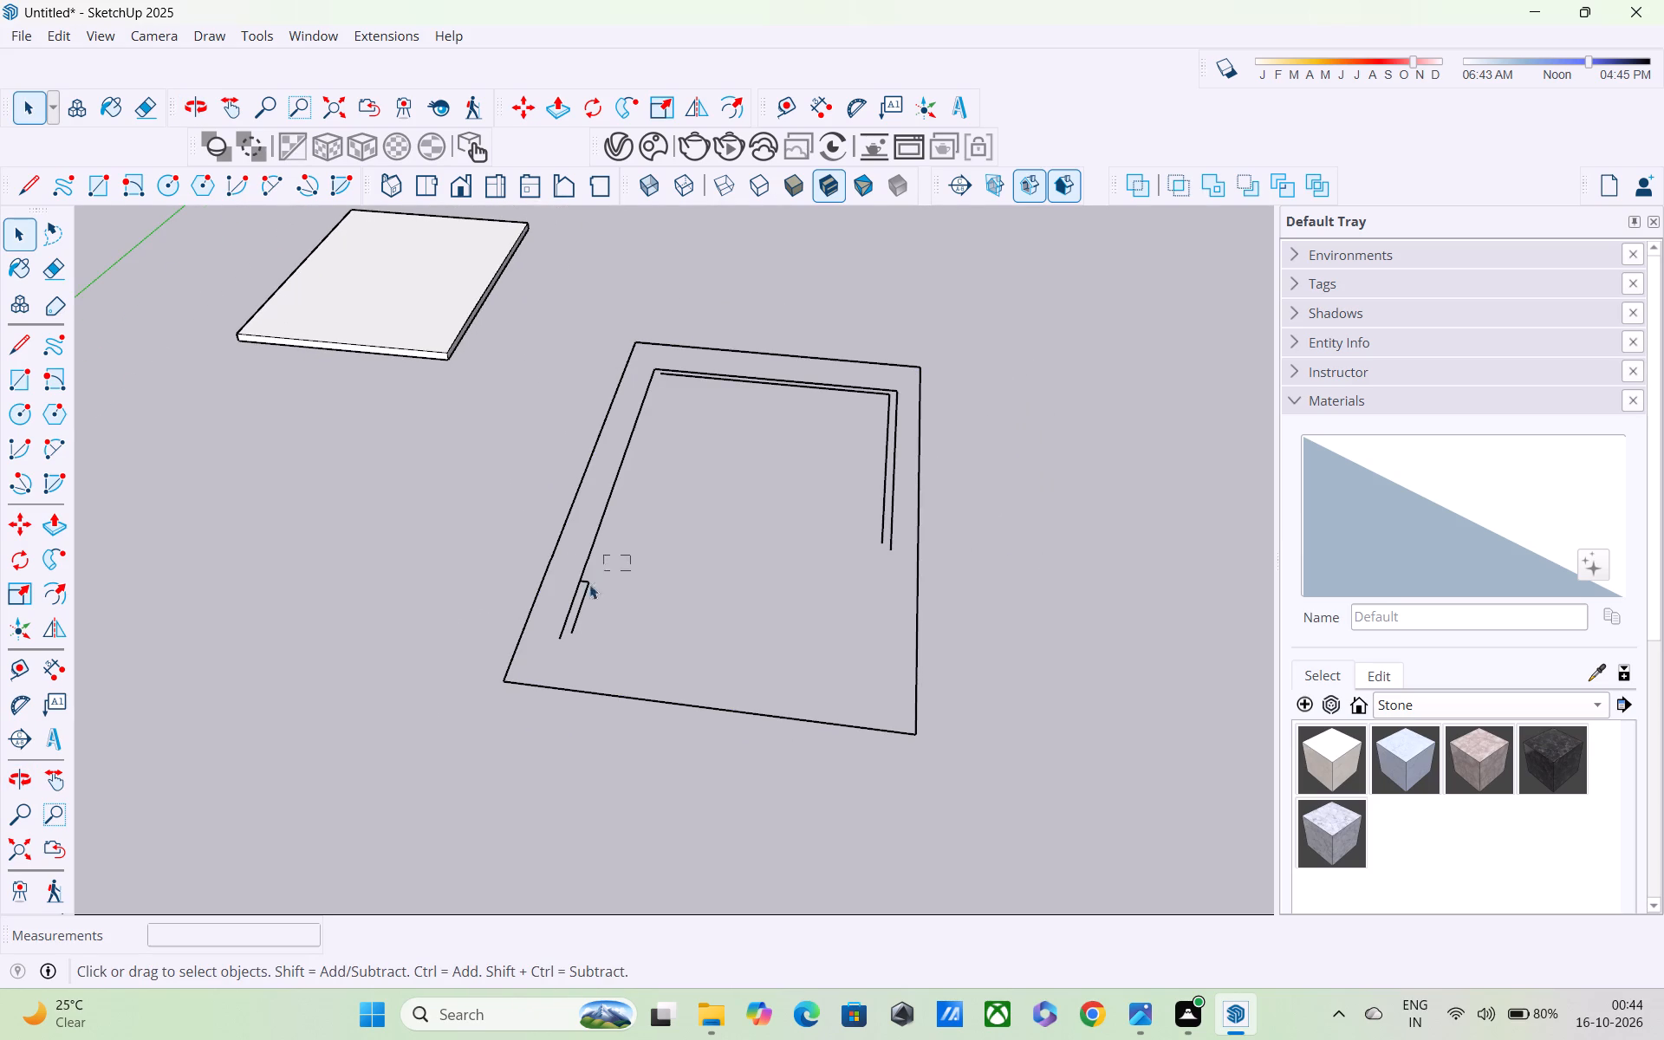
pyautogui.moveTo(589, 584); pyautogui.dragTo(554, 619)
pyautogui.press('F12')
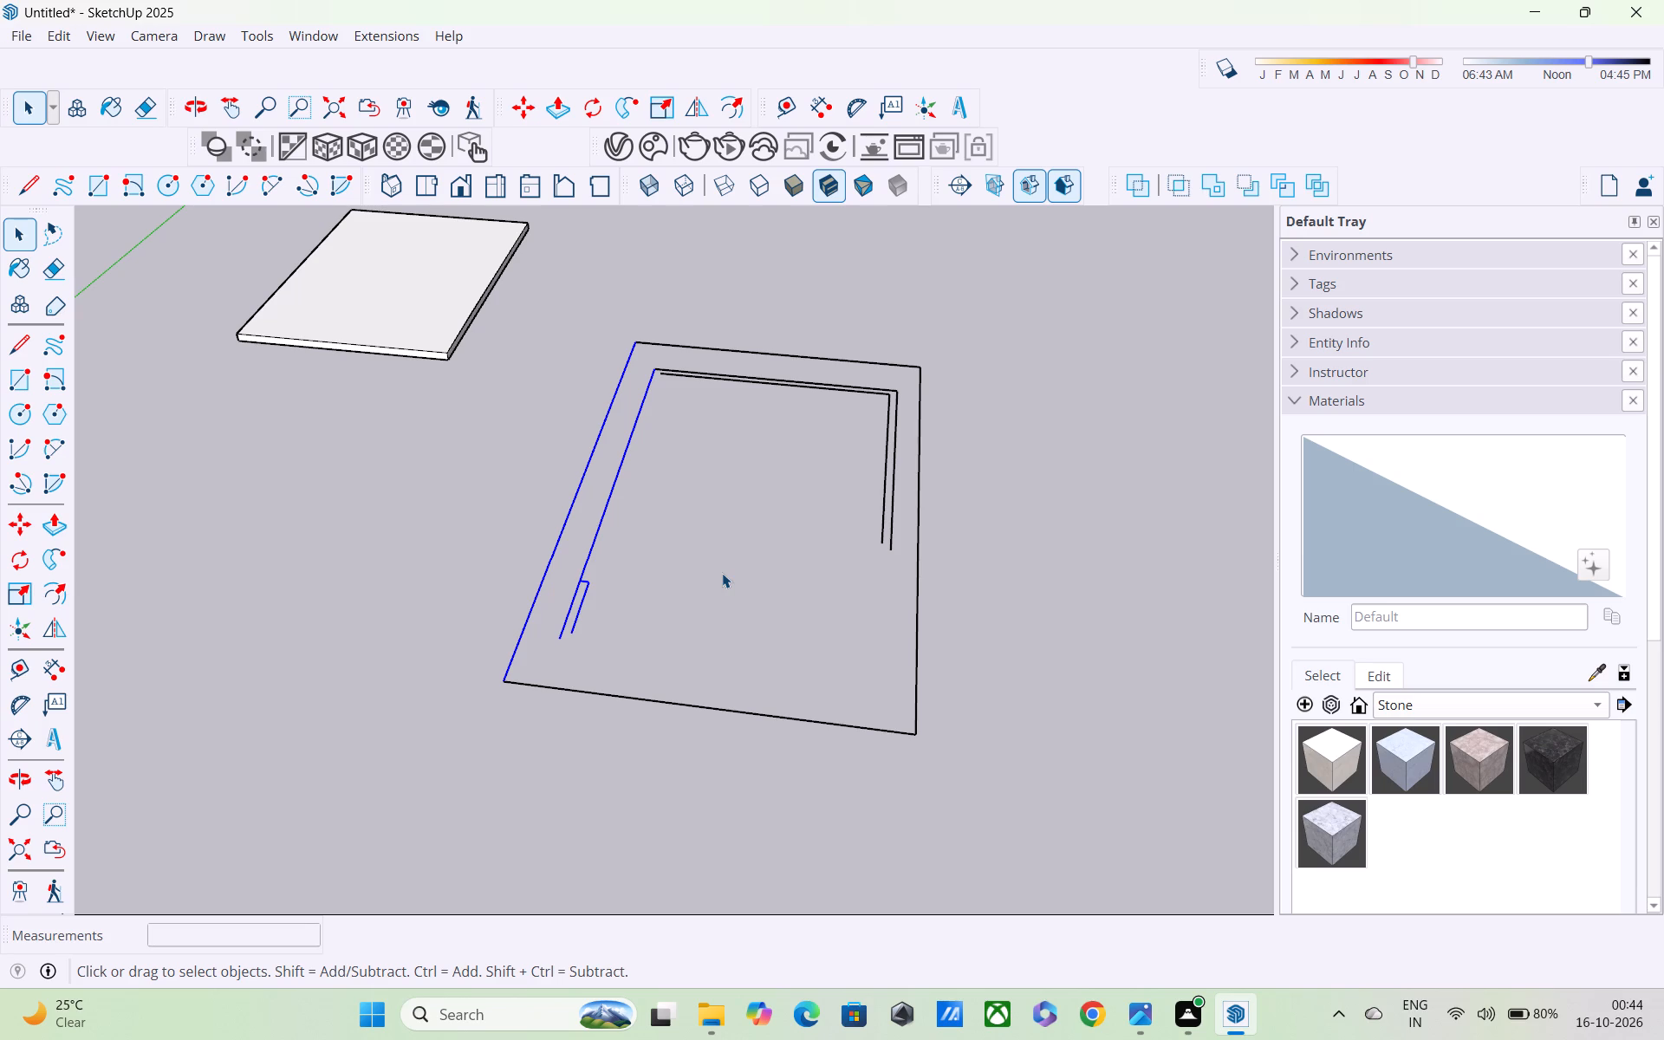
pyautogui.moveTo(847, 374); pyautogui.dragTo(766, 437)
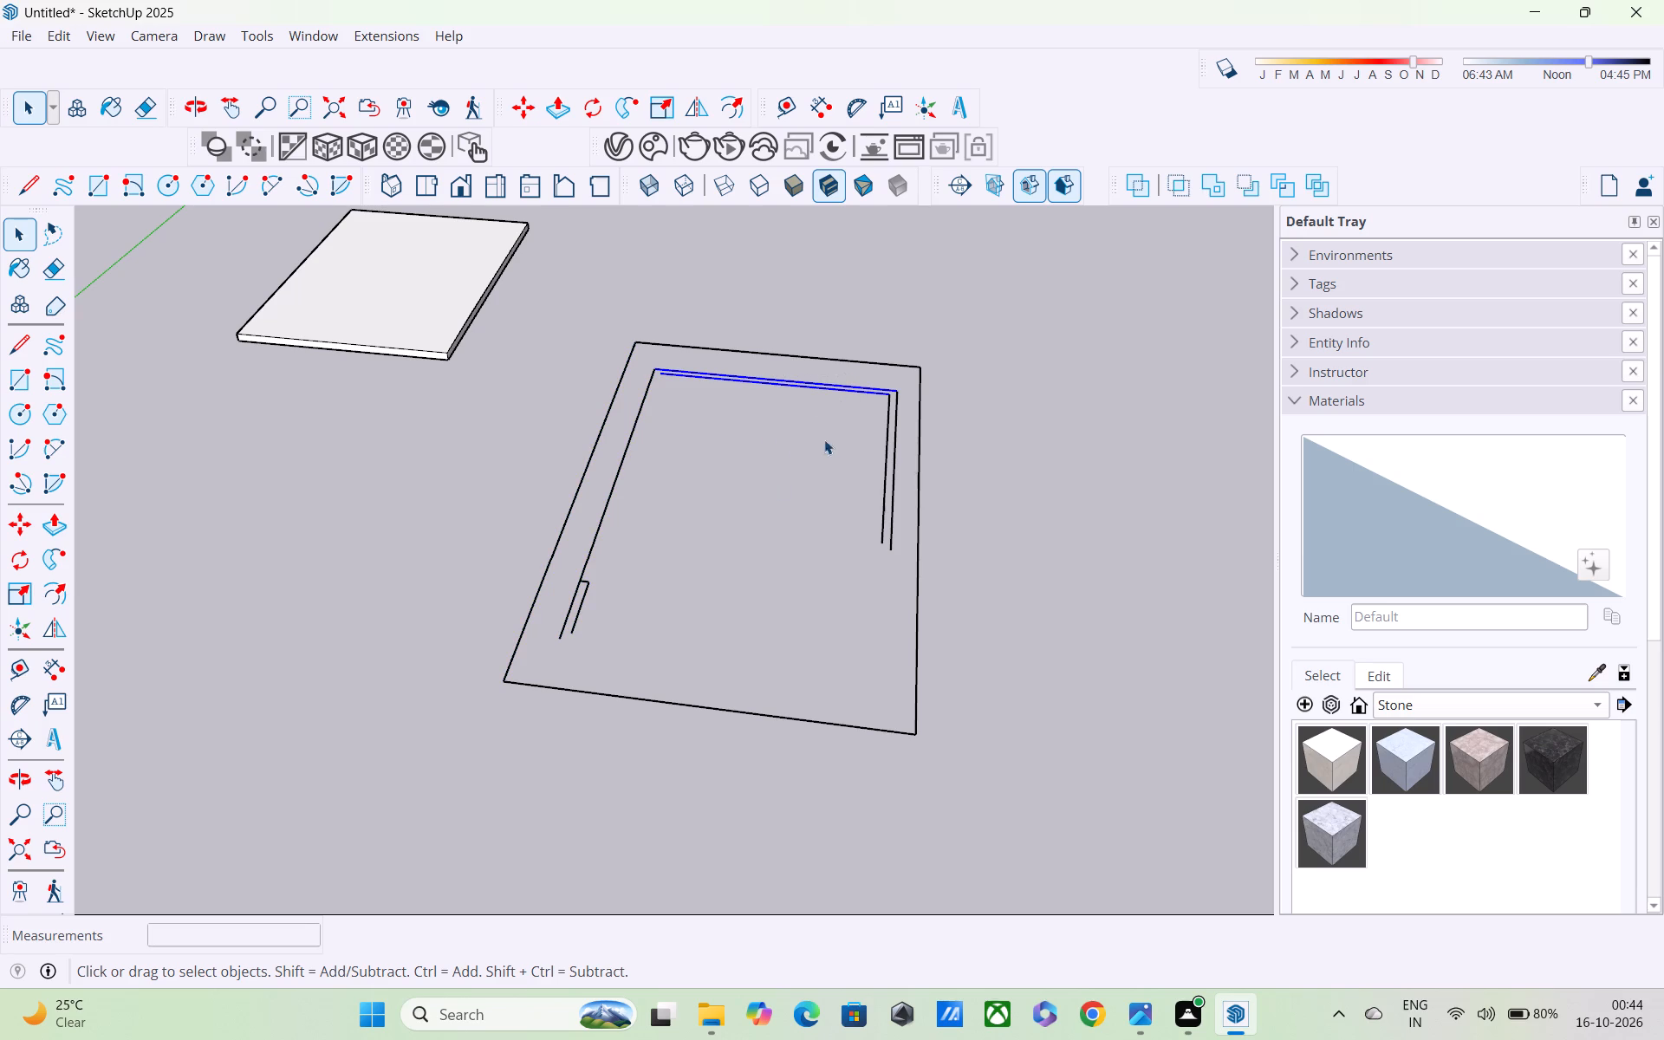
pyautogui.moveTo(898, 460); pyautogui.dragTo(838, 530)
pyautogui.press('Delete')
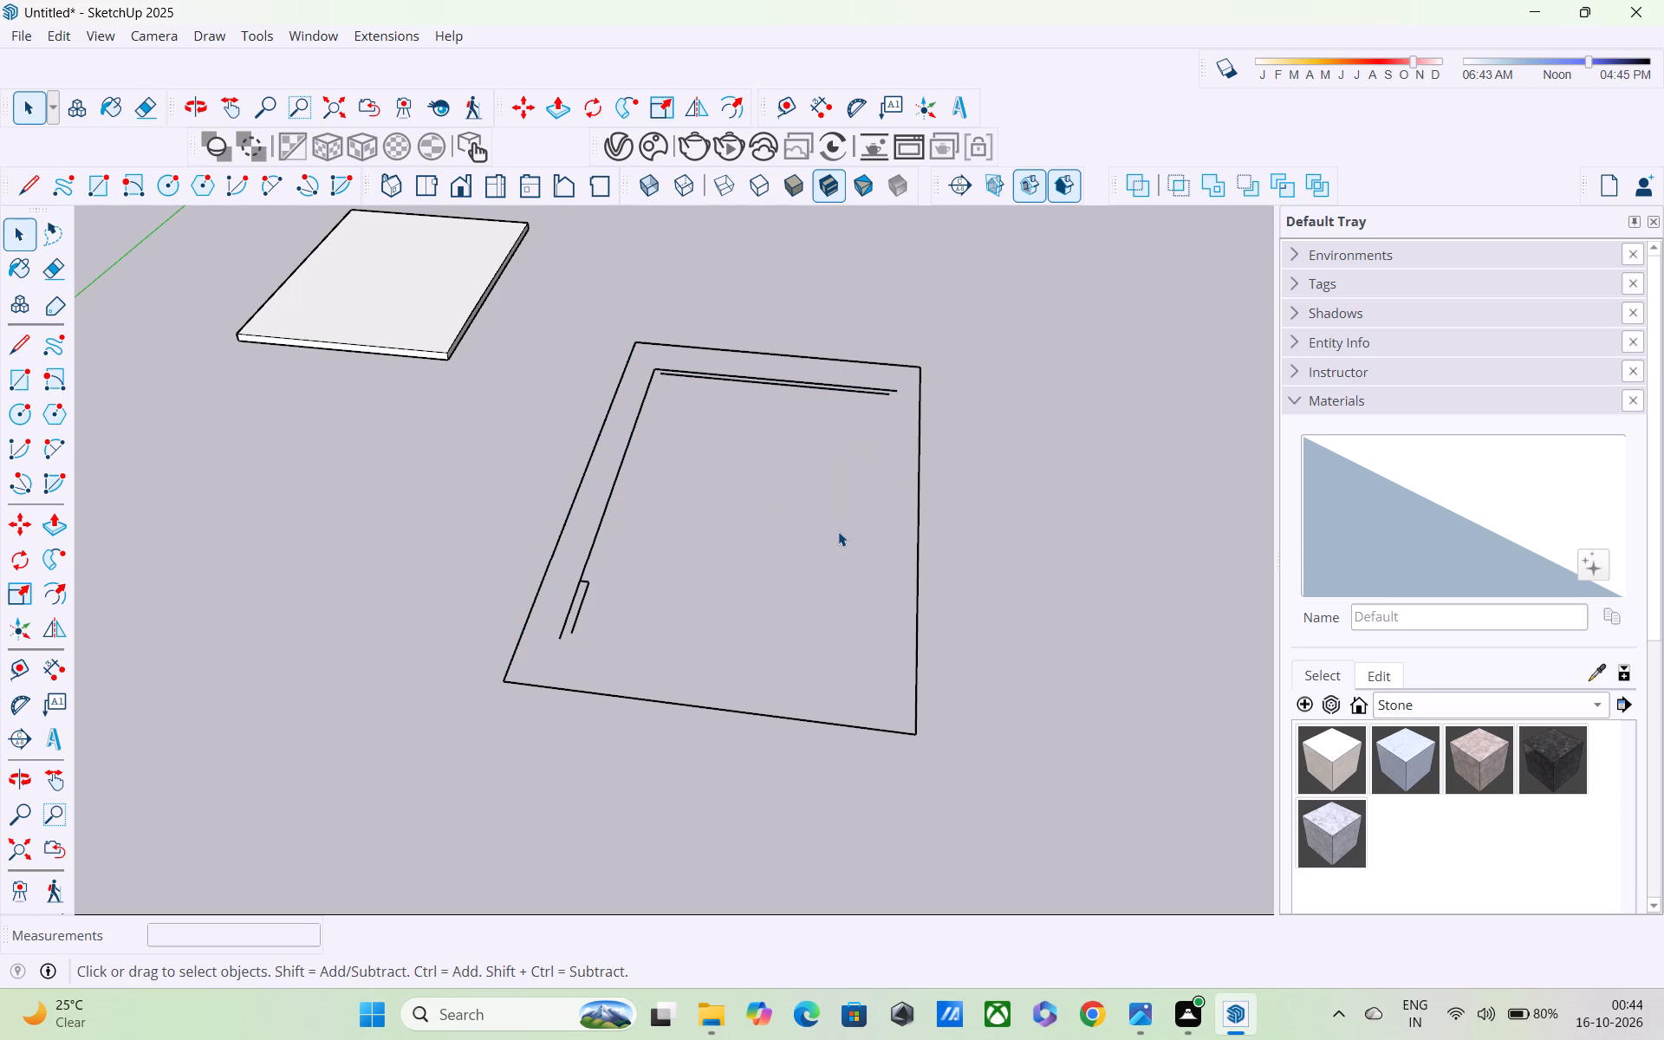
# Delete the leftover edges of the long wall, porch and back wall, keeping the plot boundary.
pyautogui.moveTo(684, 469); pyautogui.dragTo(556, 583)
pyautogui.scroll(5, 655, 526)
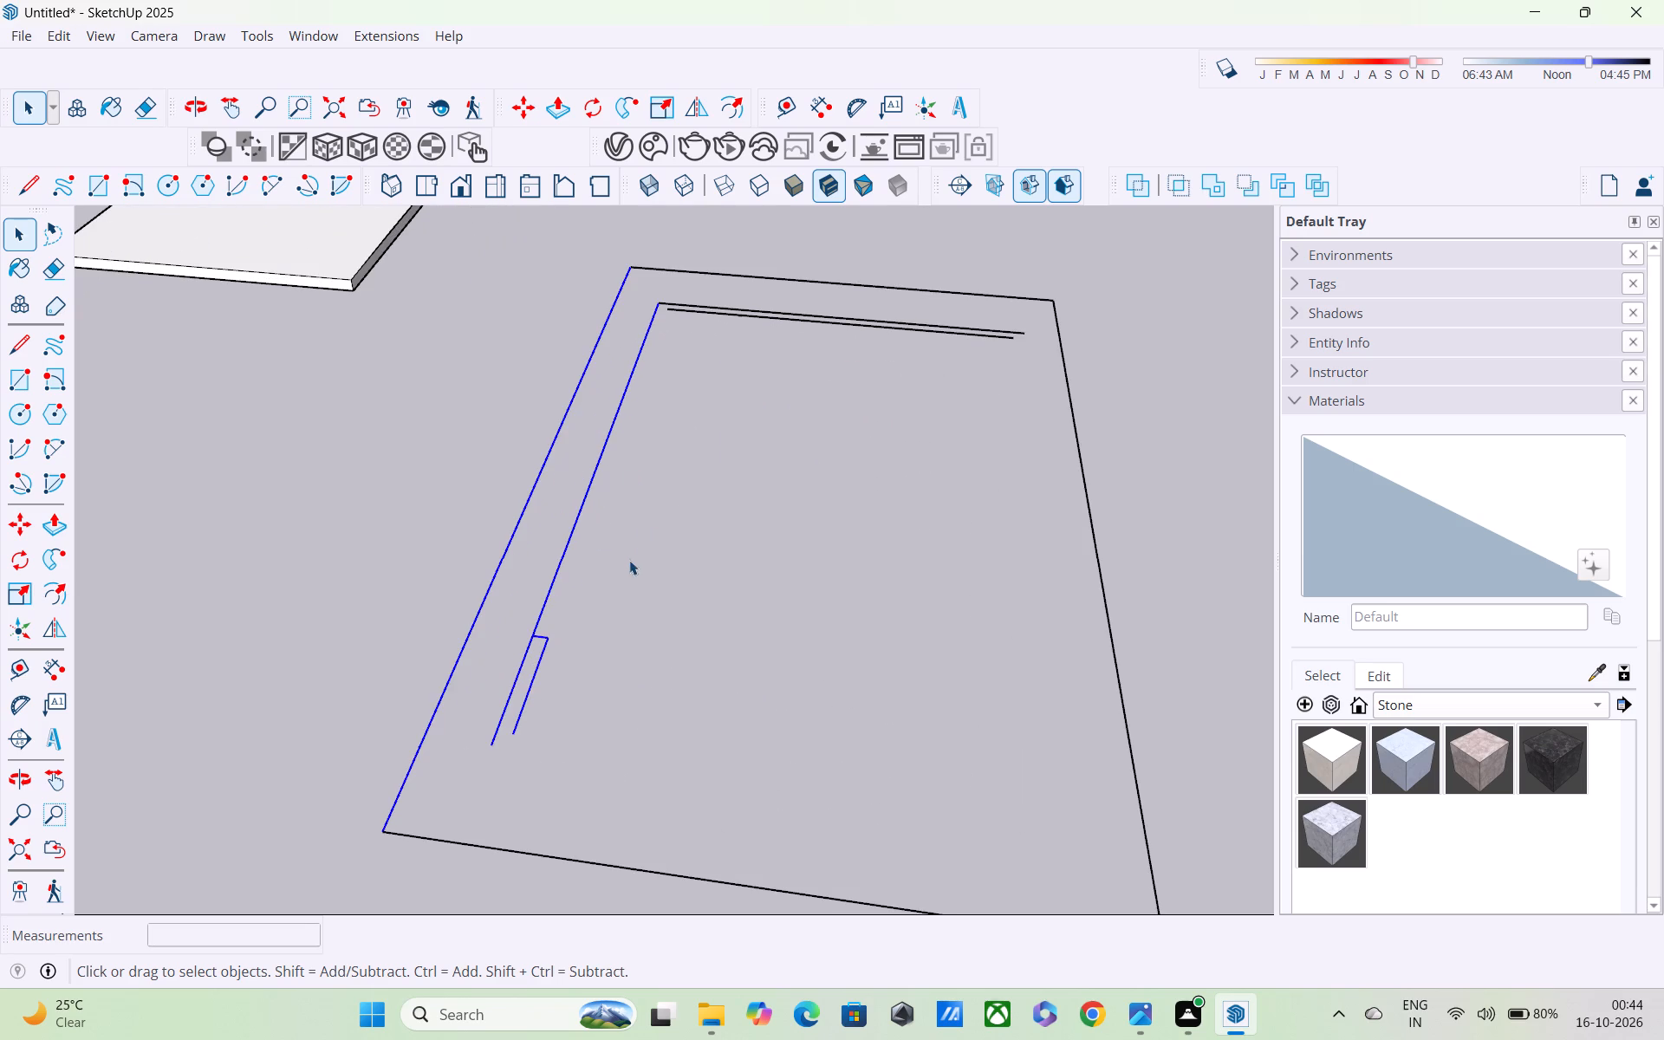
pyautogui.click(426, 523)
pyautogui.moveTo(588, 545); pyautogui.dragTo(520, 648)
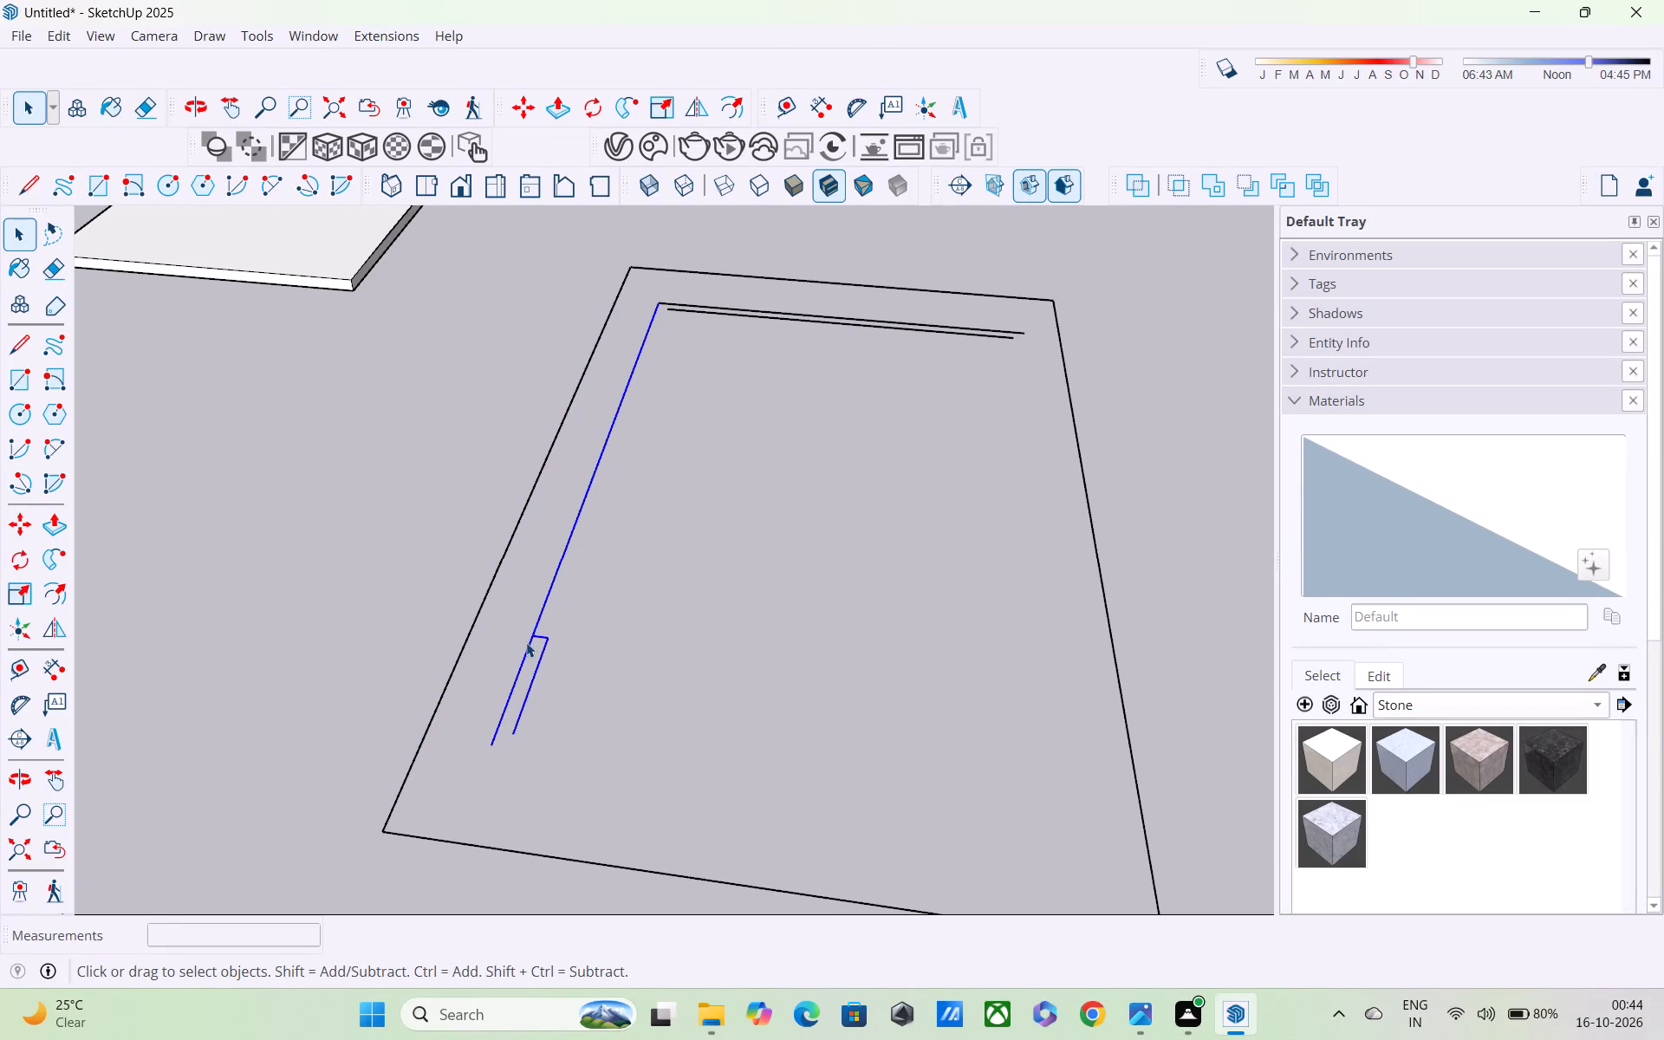
pyautogui.press('Delete')
pyautogui.moveTo(848, 288); pyautogui.dragTo(843, 314)
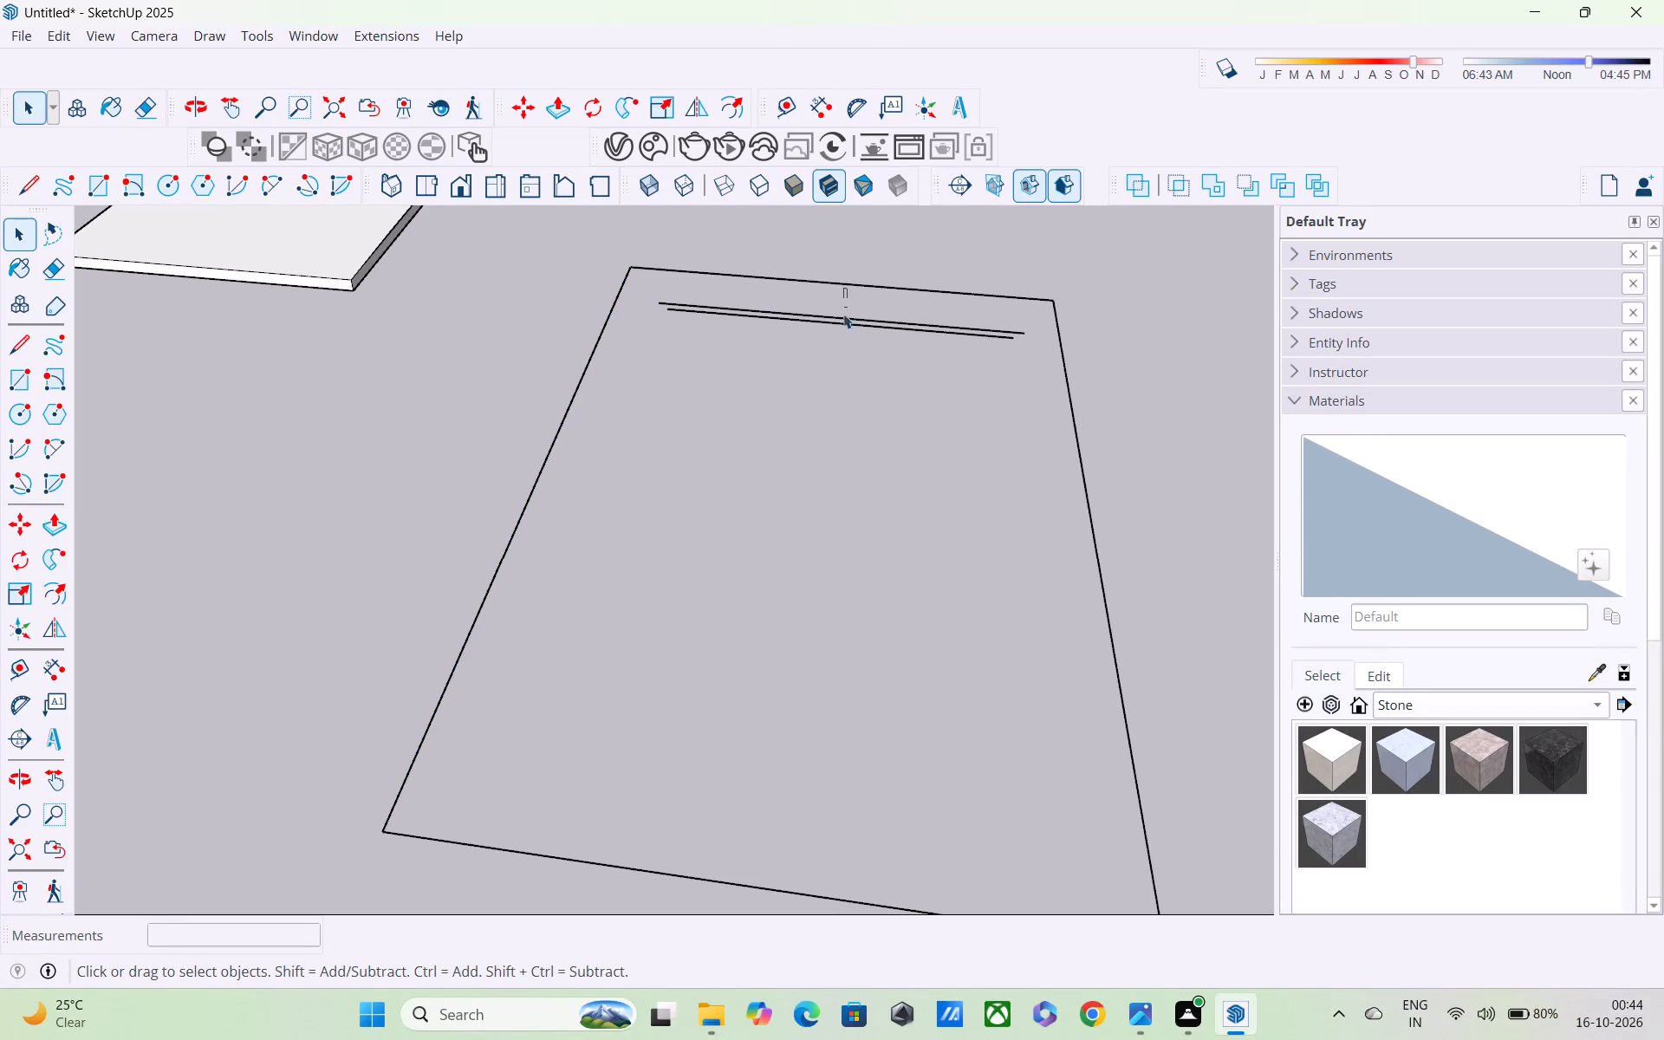
pyautogui.moveTo(843, 314); pyautogui.dragTo(827, 354)
pyautogui.press('Delete')
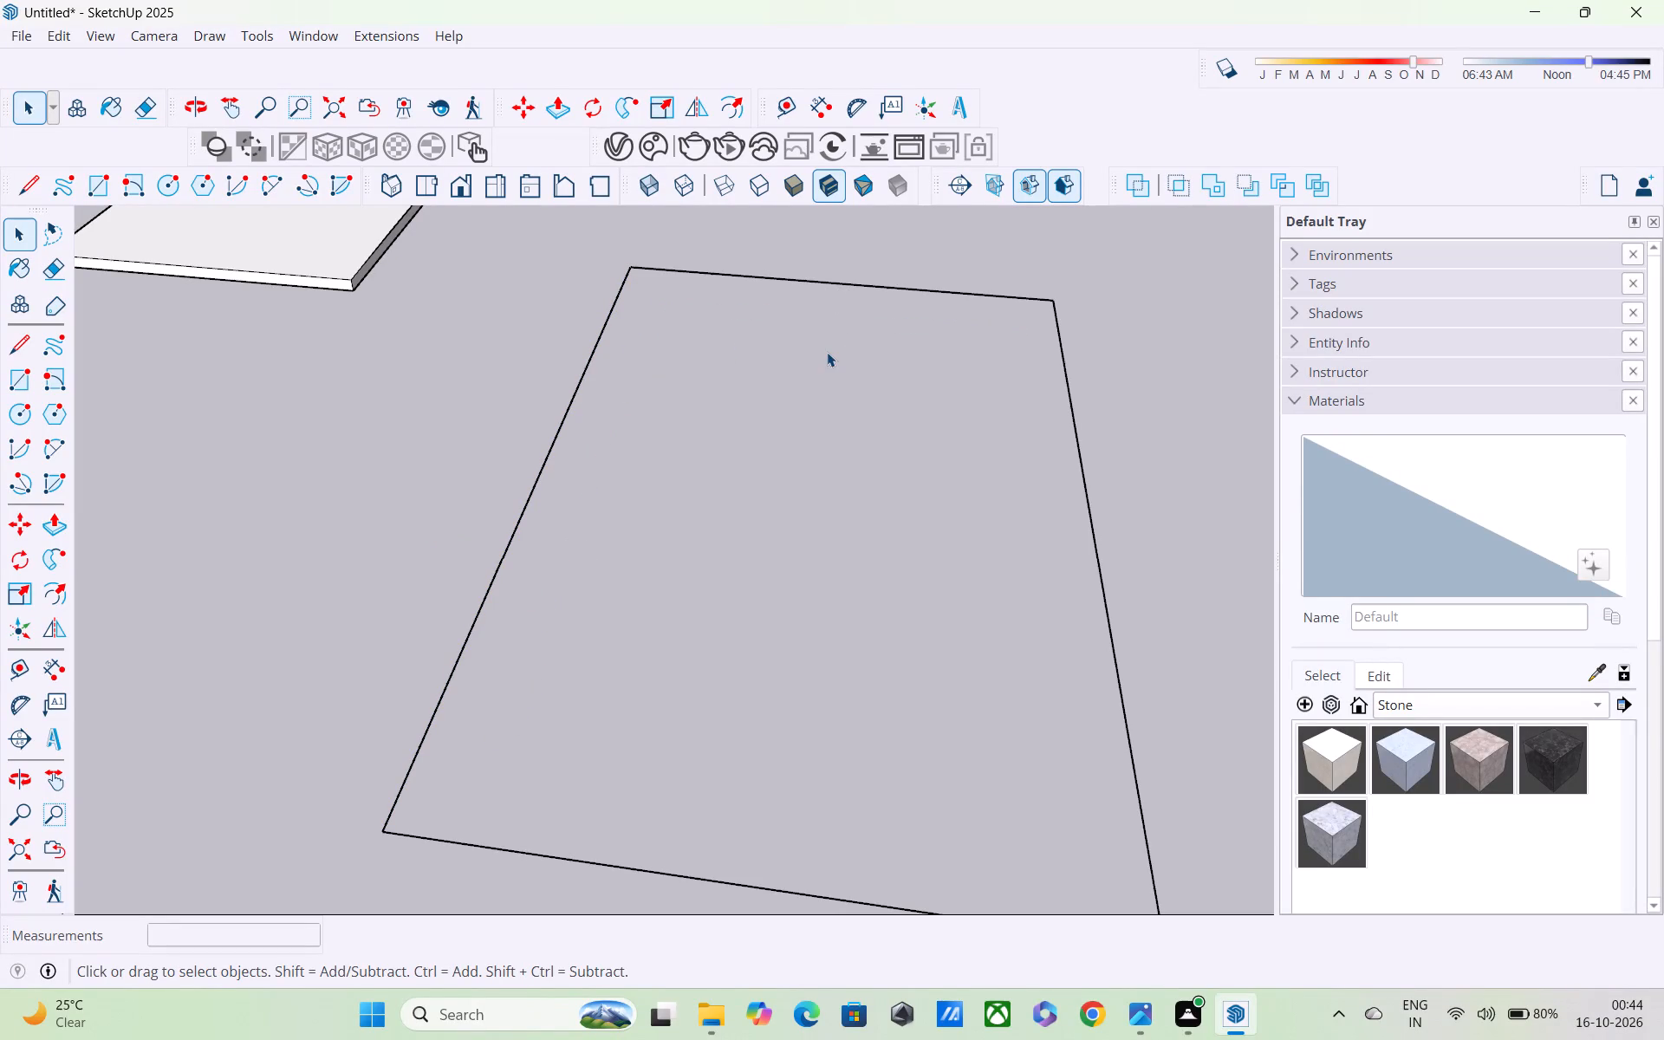
# Draw a rectangle between opposite corners of the empty 30' by 50' plot boundary to fill it with a face.
pyautogui.moveTo(763, 408); pyautogui.dragTo(833, 219, button='middle')
pyautogui.doubleClick(852, 497)
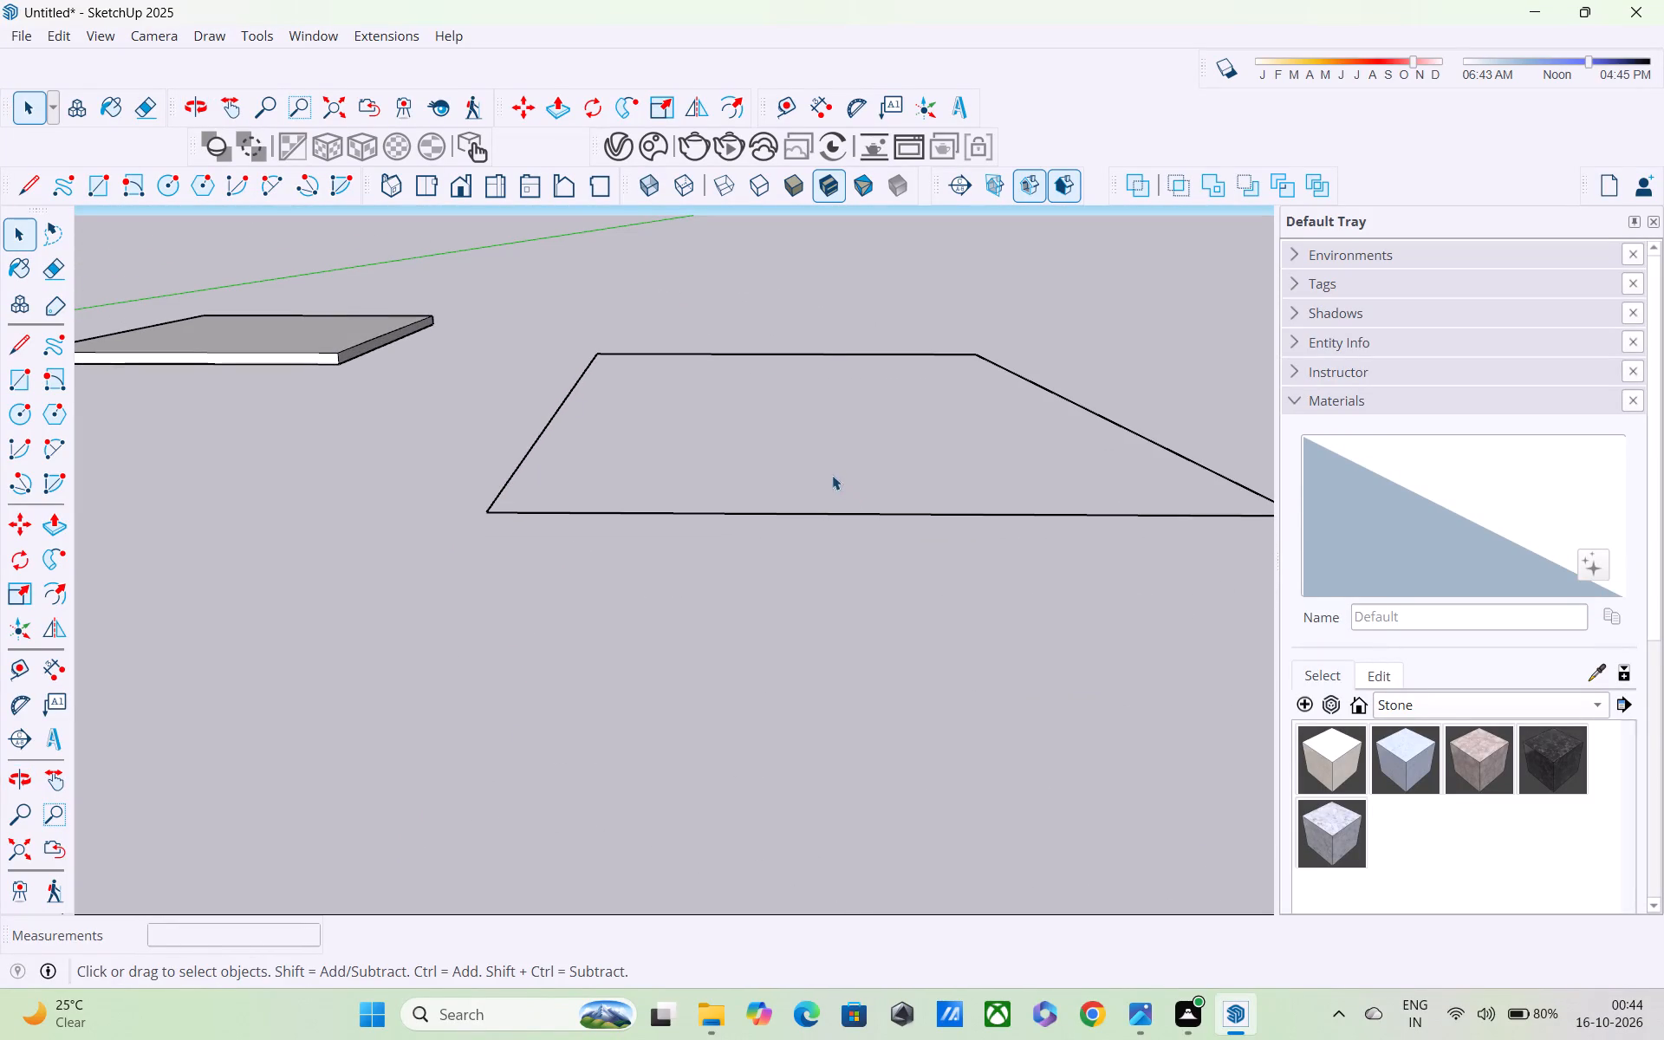
pyautogui.moveTo(832, 475); pyautogui.dragTo(849, 582, button='middle')
pyautogui.doubleClick(849, 585)
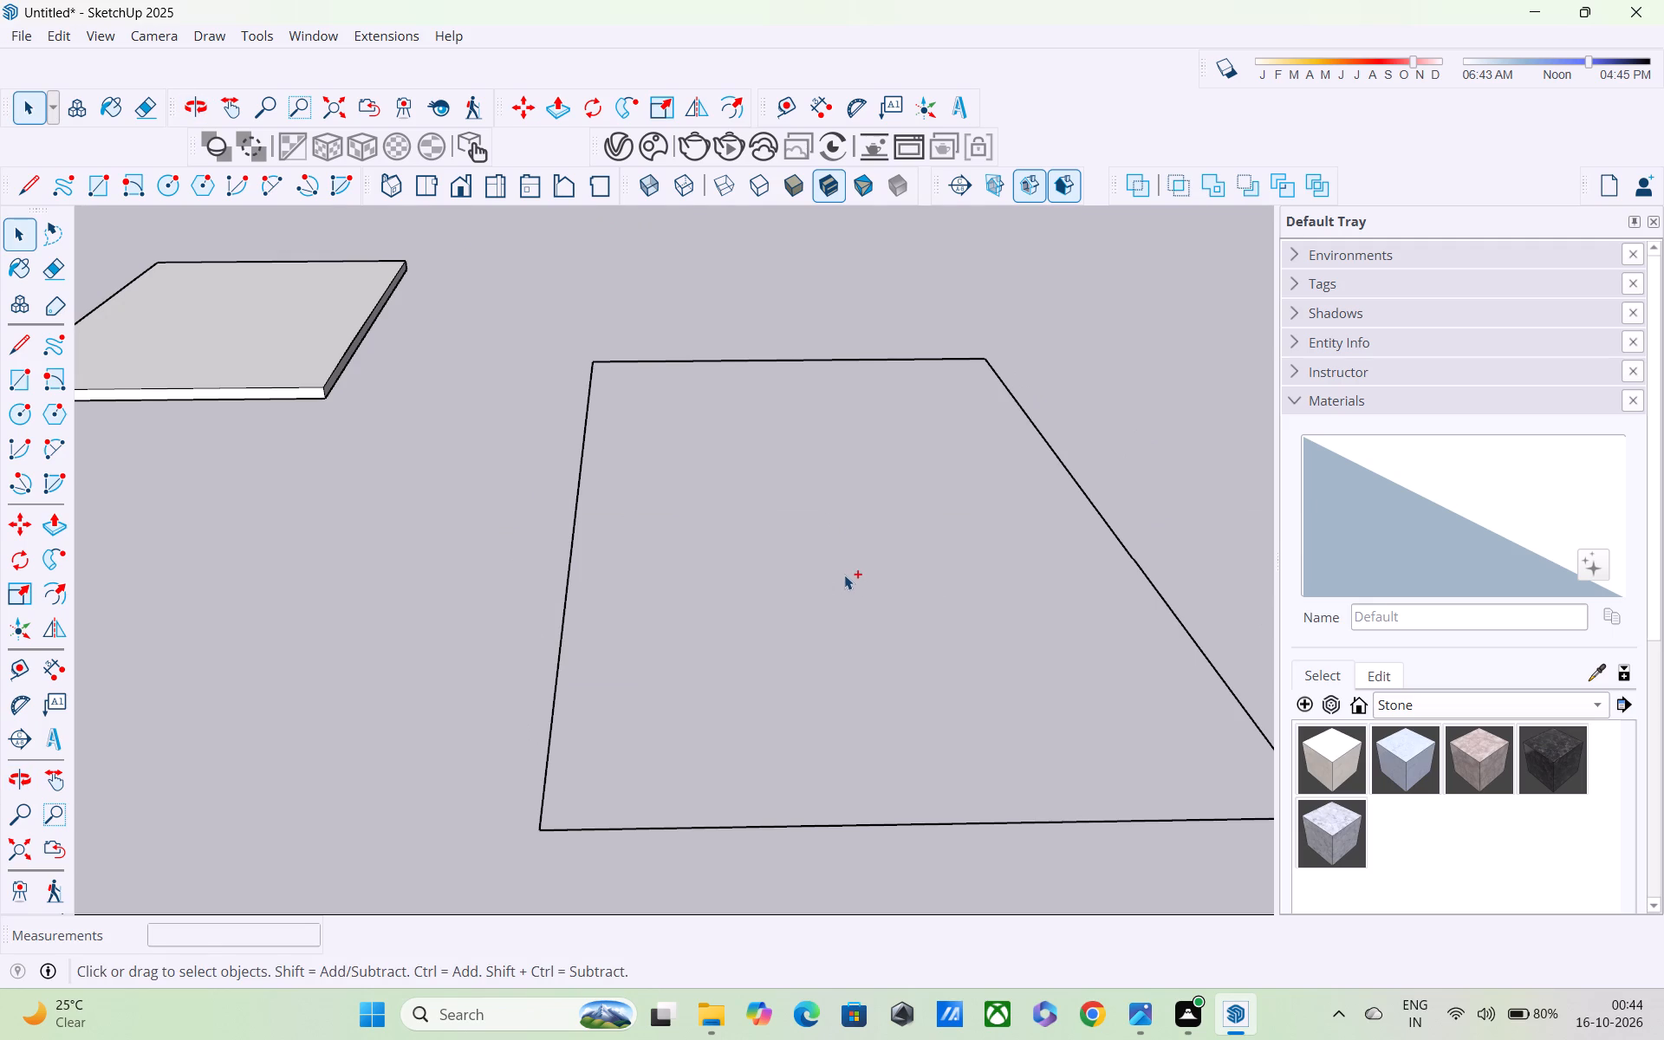
pyautogui.press('r')
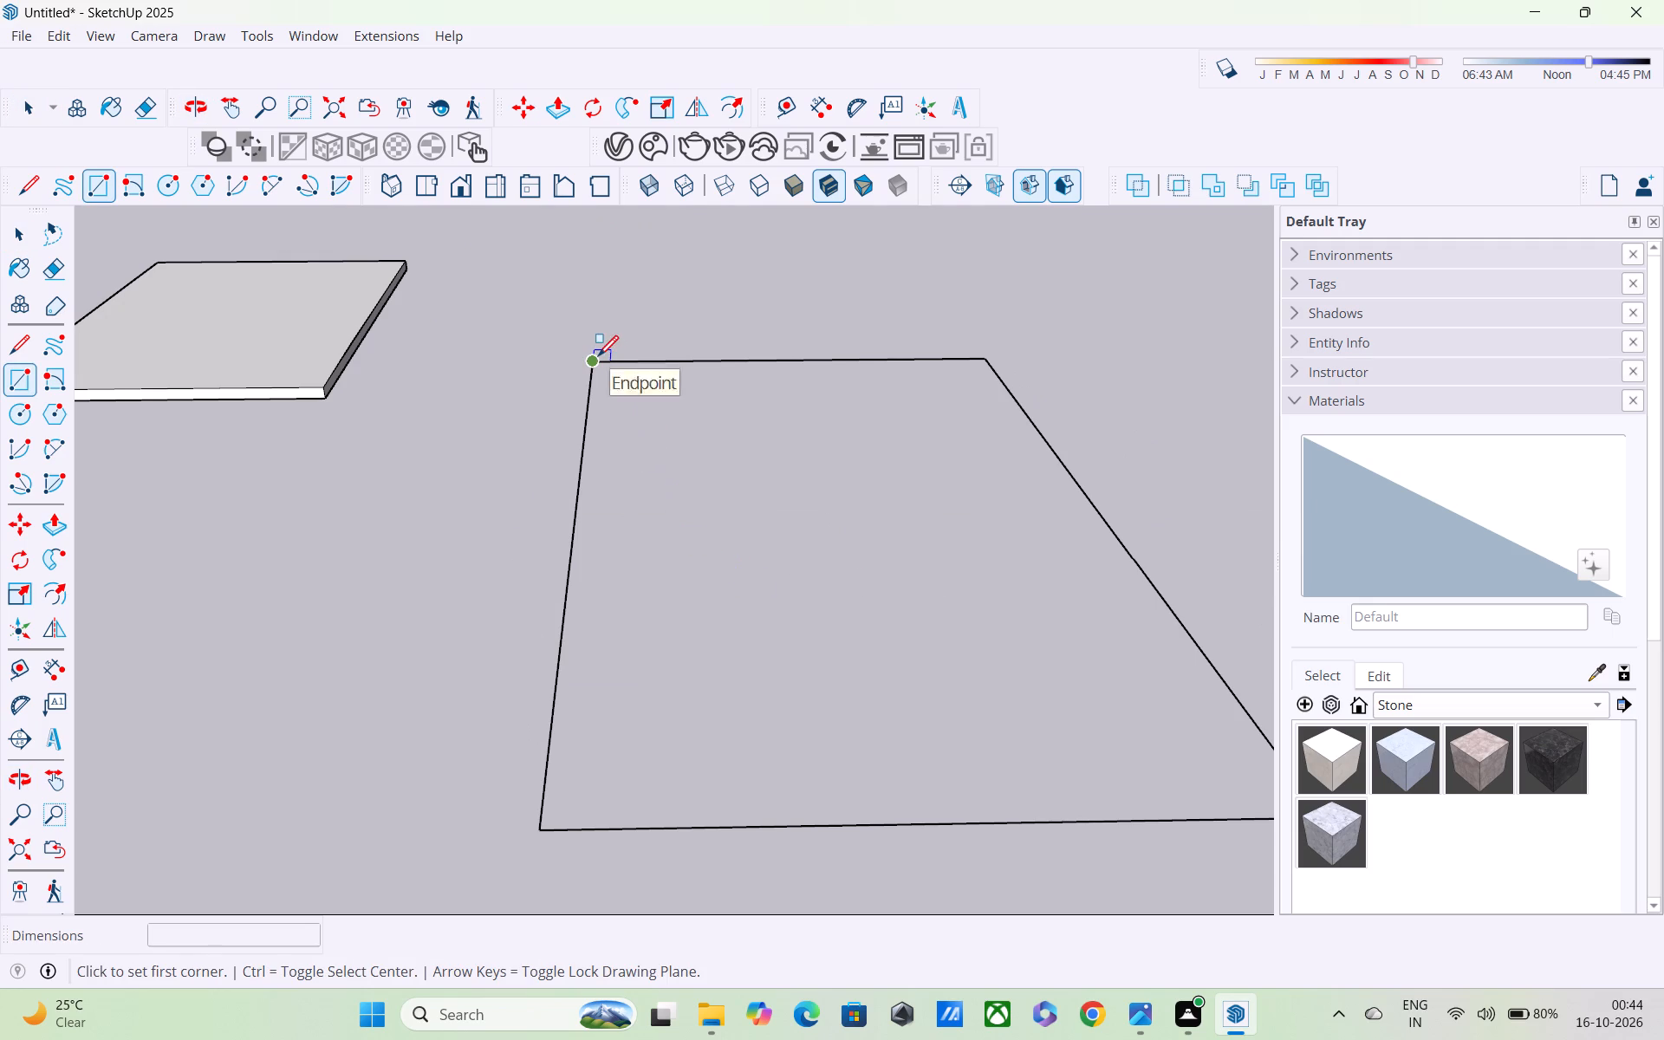
pyautogui.click(598, 358)
pyautogui.moveTo(1018, 641); pyautogui.dragTo(751, 435, button='middle')
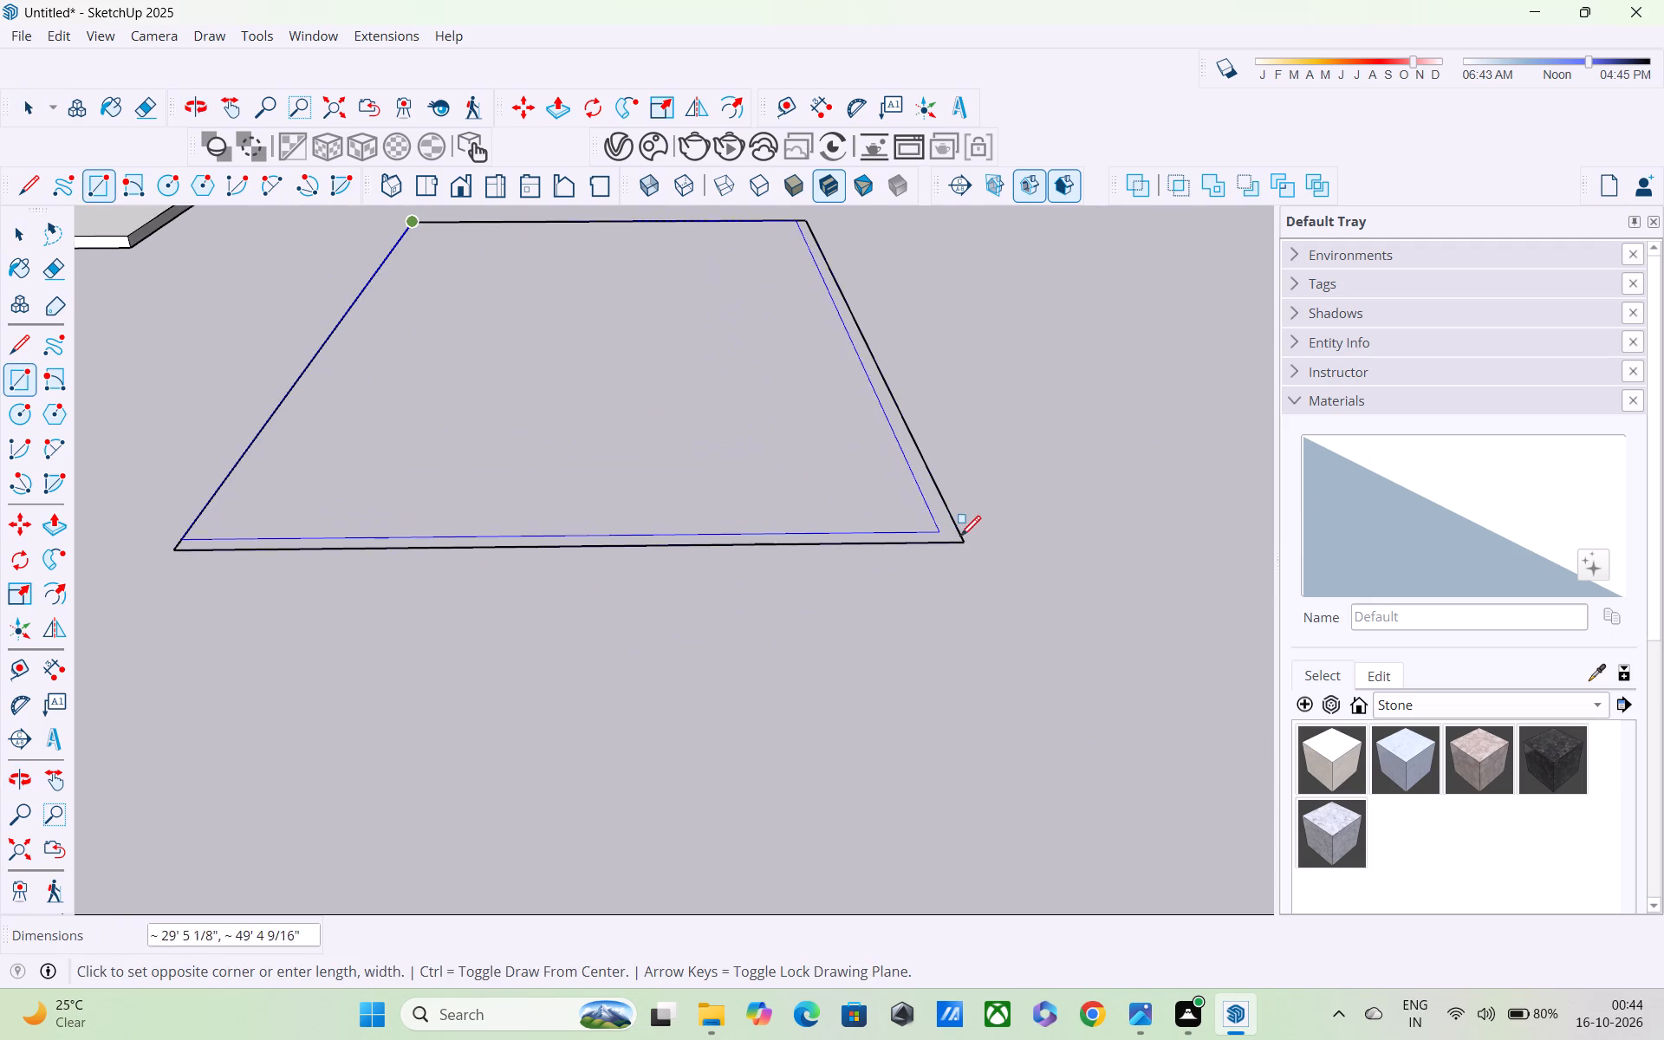
pyautogui.click(965, 540)
pyautogui.moveTo(785, 524); pyautogui.dragTo(892, 739, button='middle')
pyautogui.scroll(-6, 844, 647)
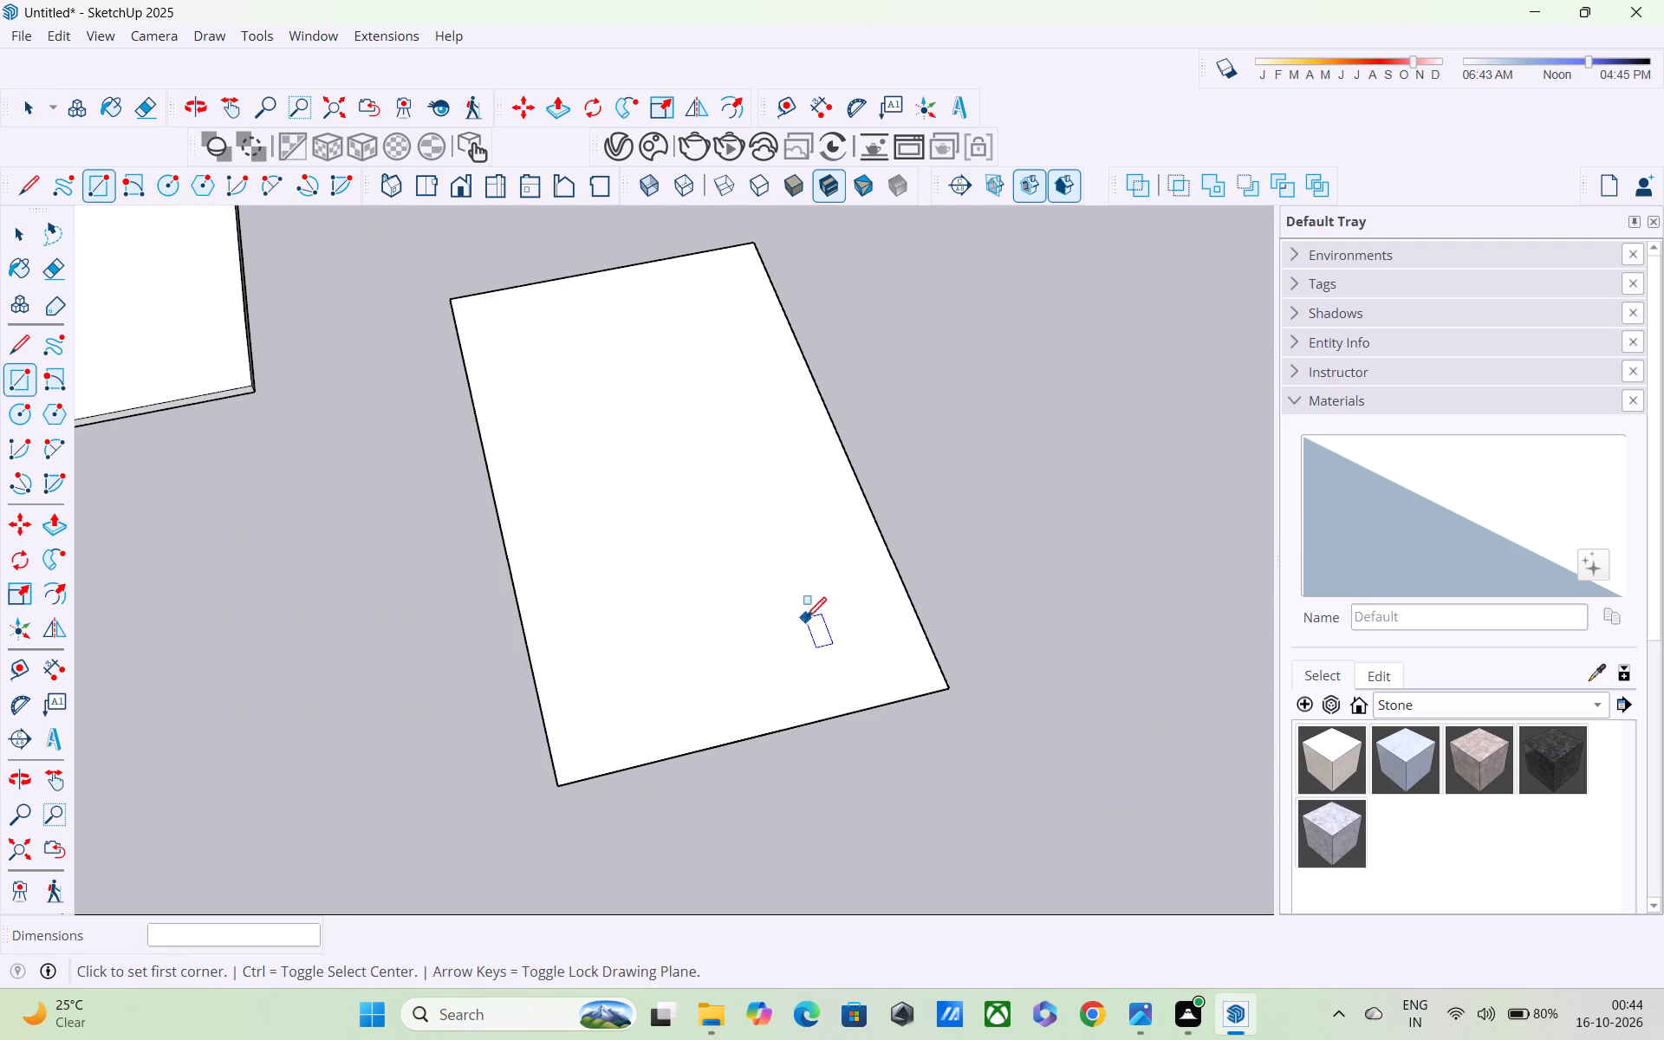
pyautogui.press('space')
pyautogui.press('space')
# Add guides 3' inside each of the two long edges of the plot.
pyautogui.press('t')
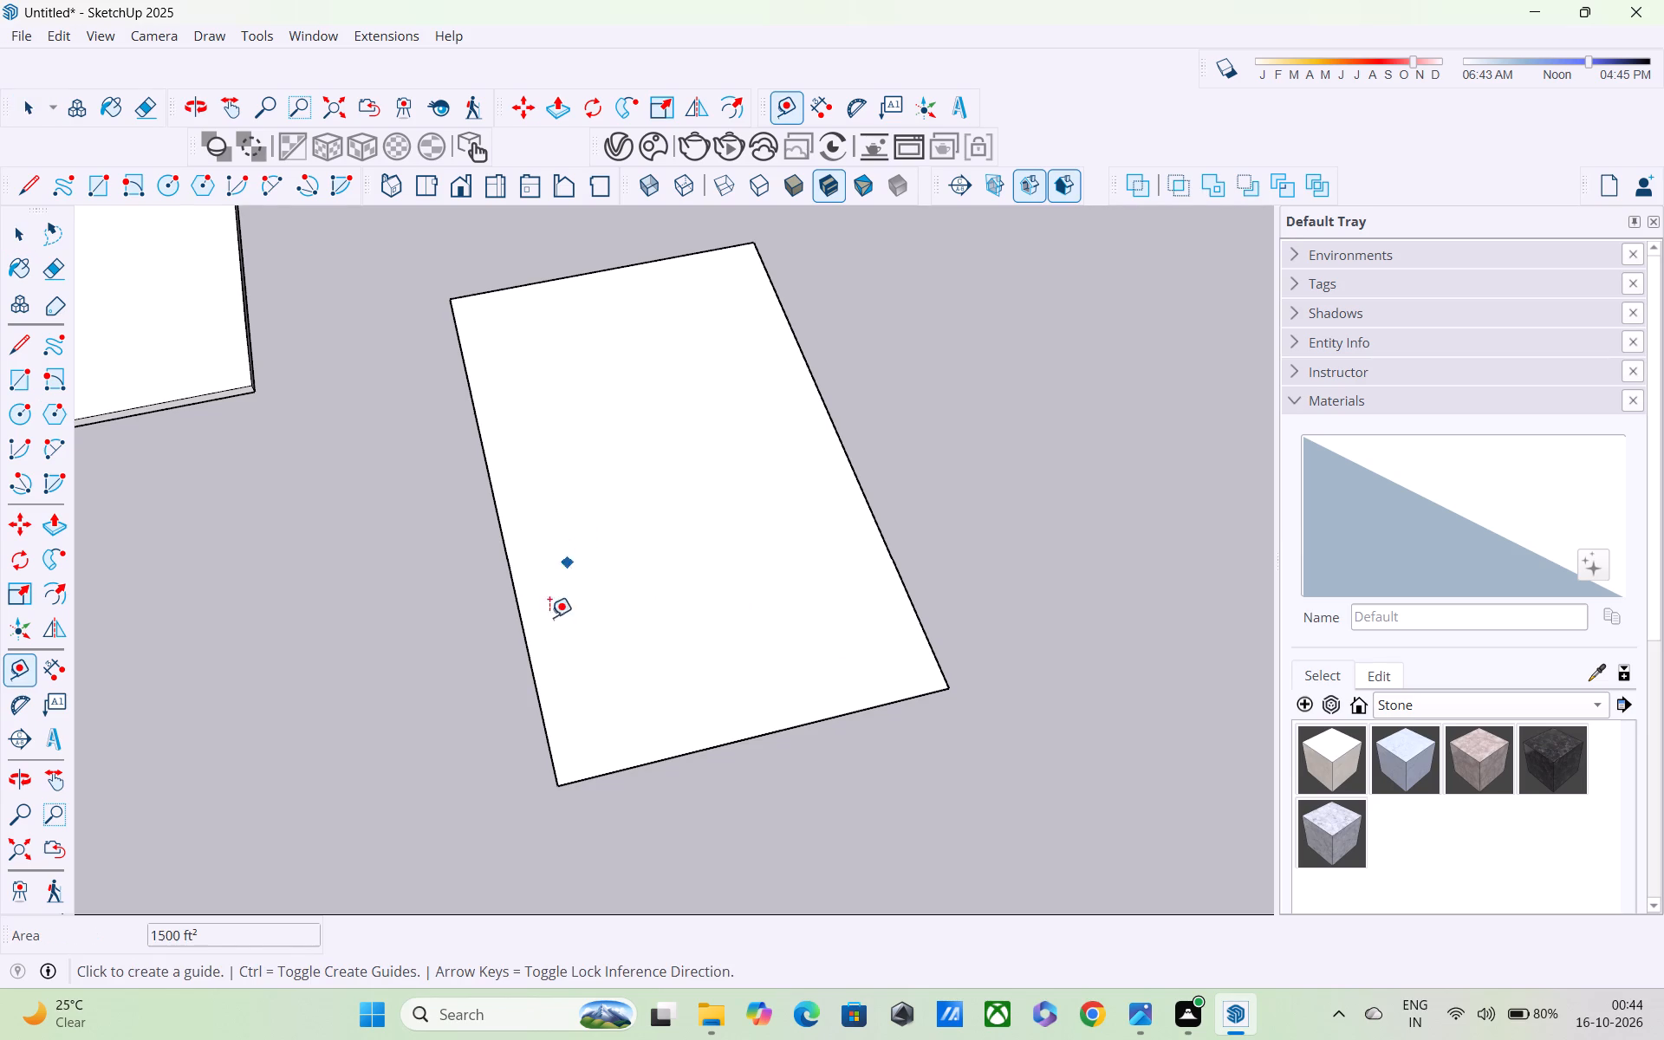
pyautogui.click(527, 657)
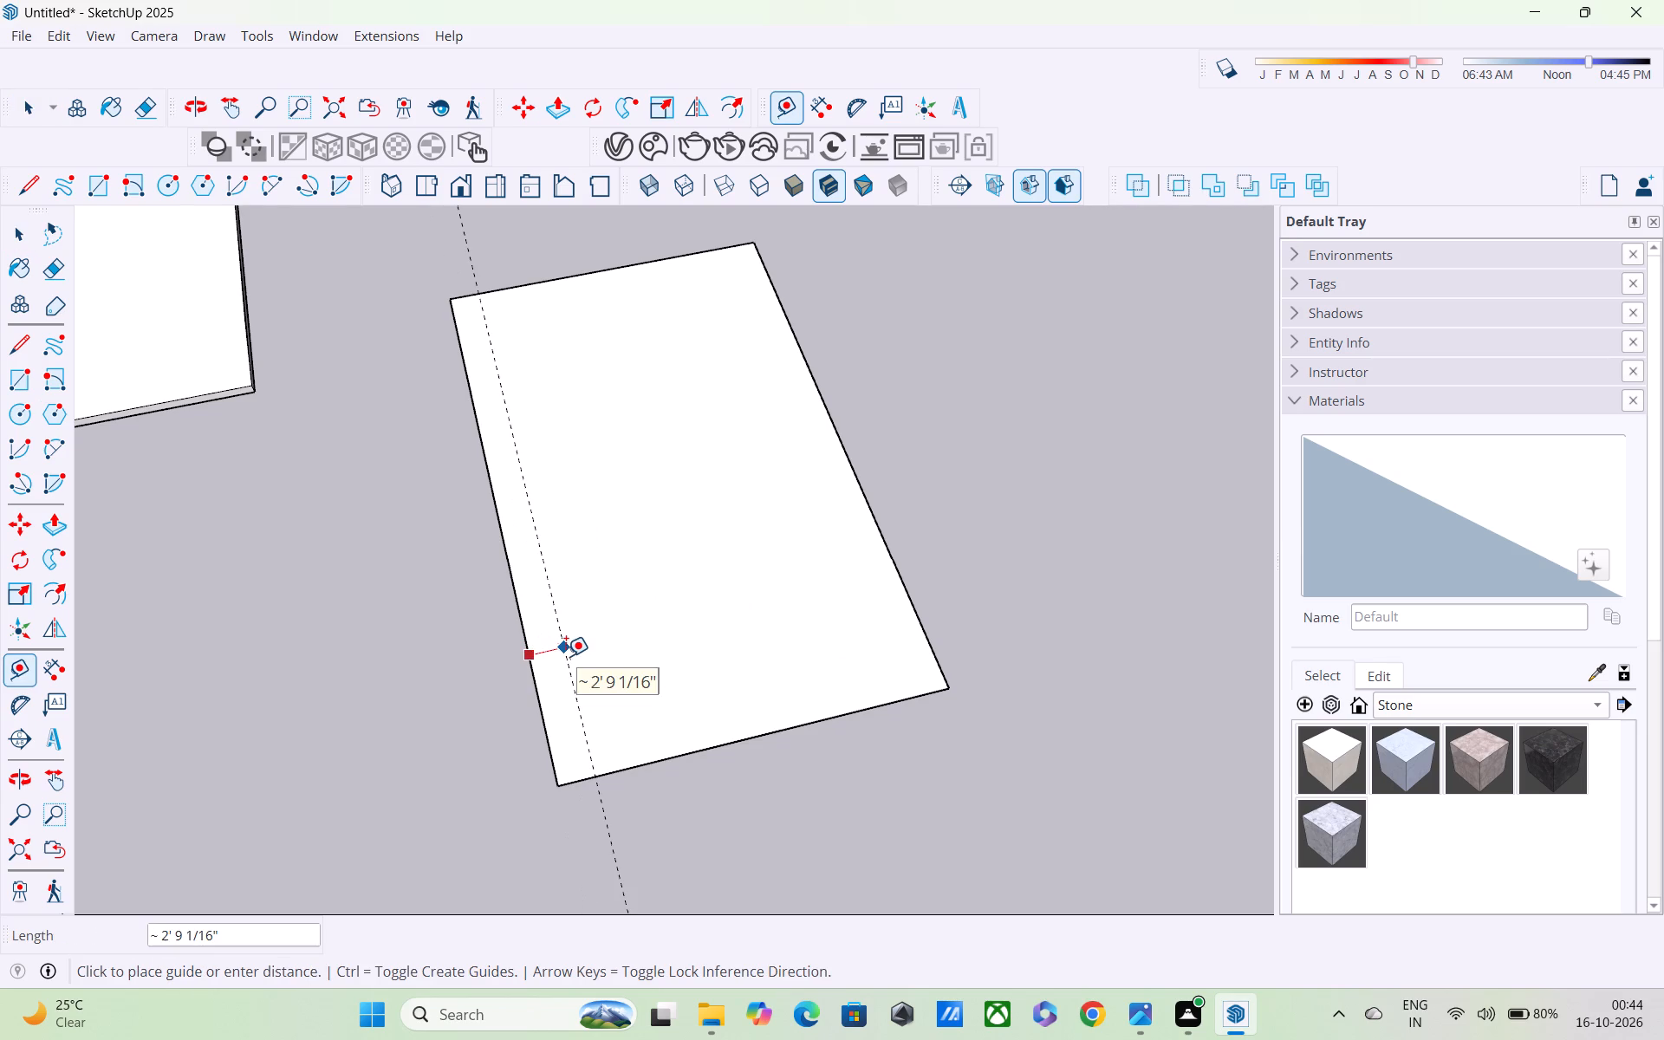
pyautogui.press('Return')
pyautogui.write("3'")
pyautogui.press('Return')
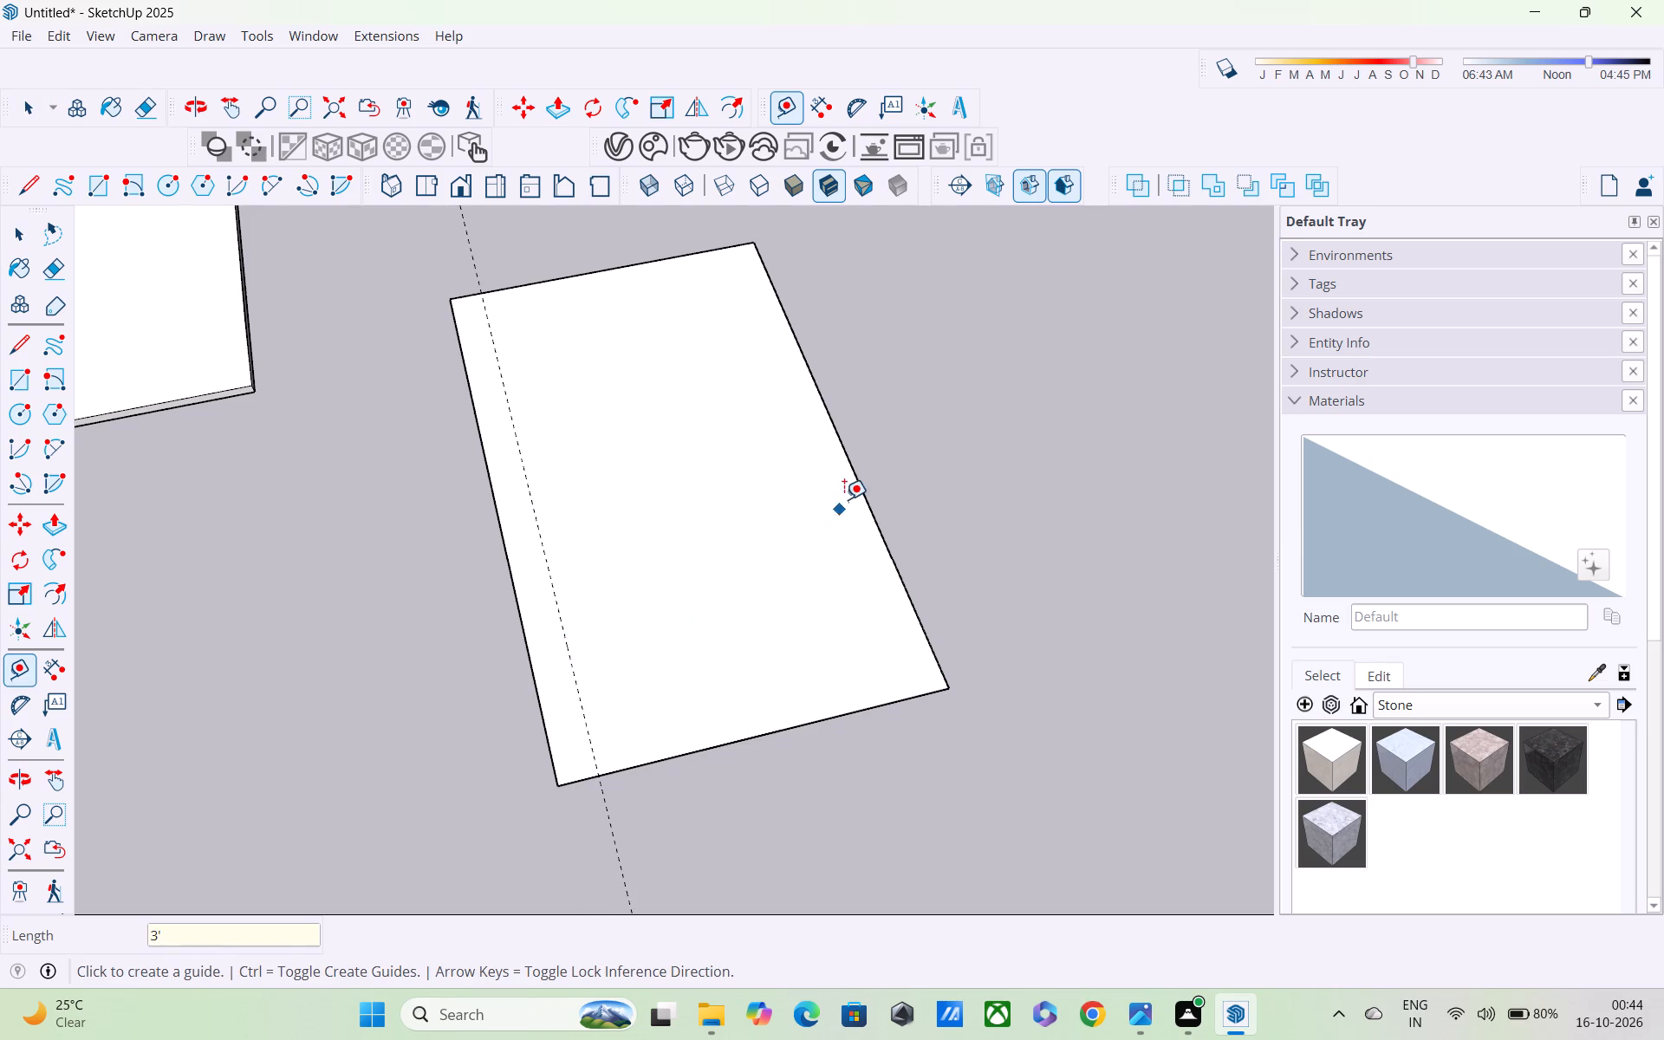
pyautogui.click(857, 485)
pyautogui.write("3'")
pyautogui.press('Return')
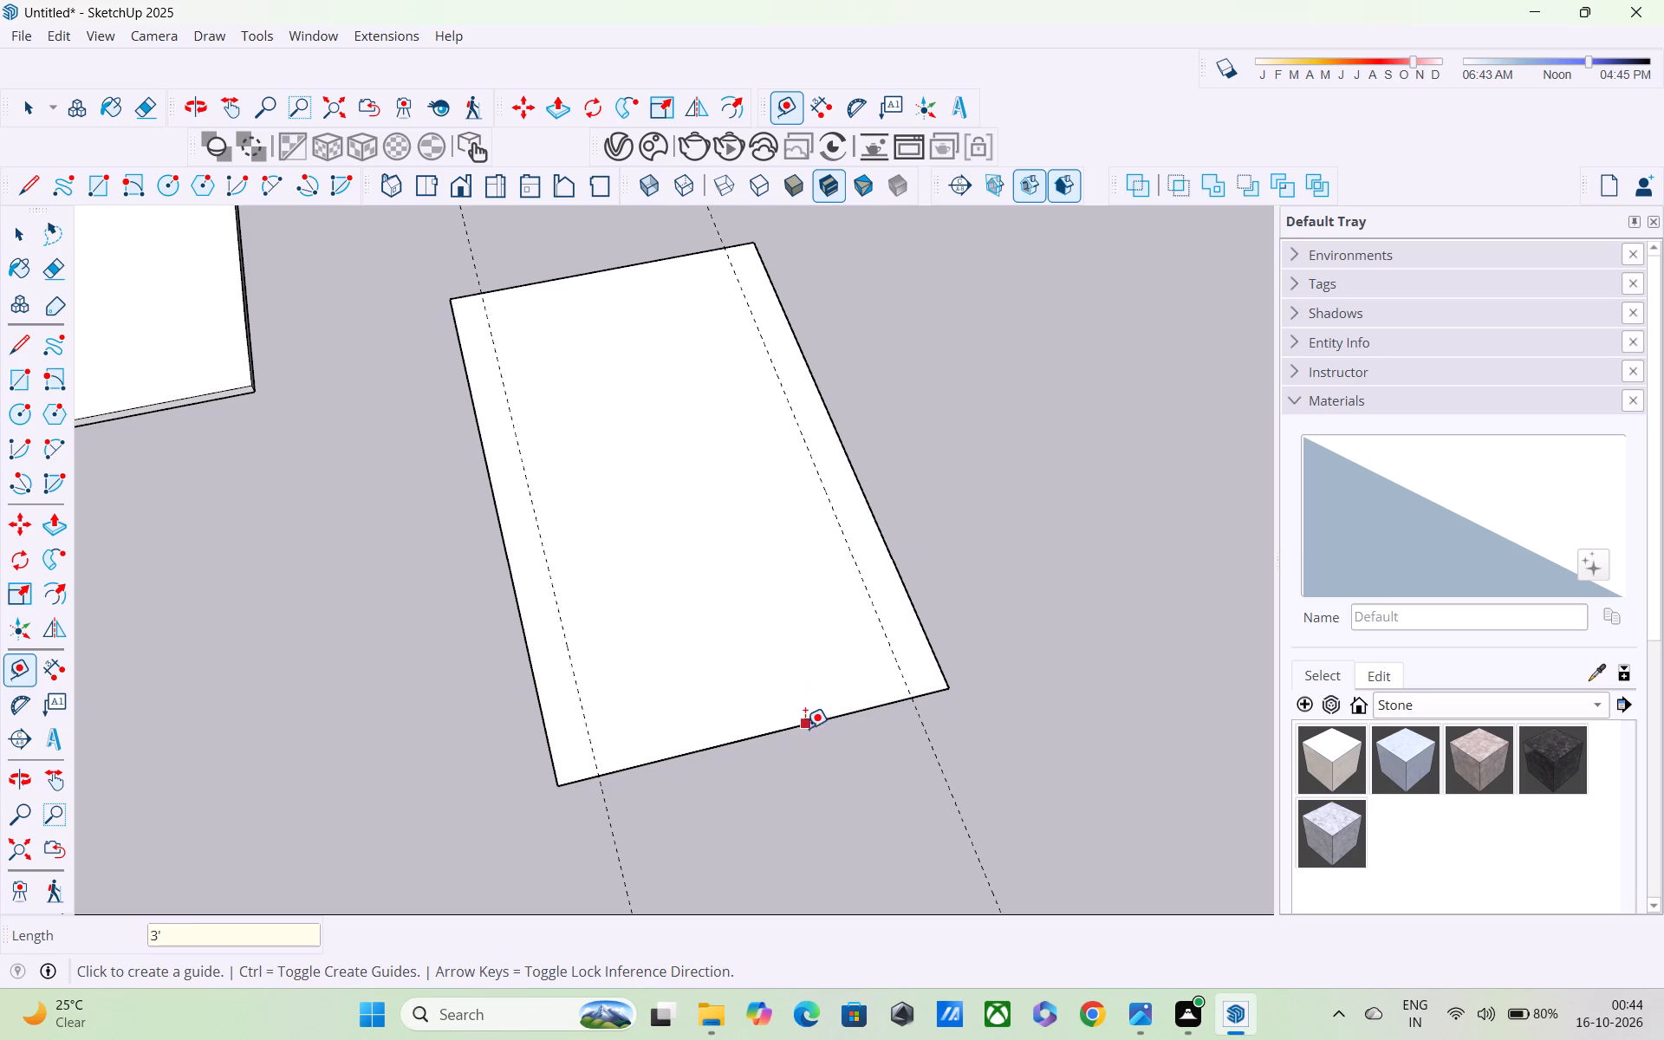
# Add a guide 5' inside the plot's near short edge.
pyautogui.click(803, 722)
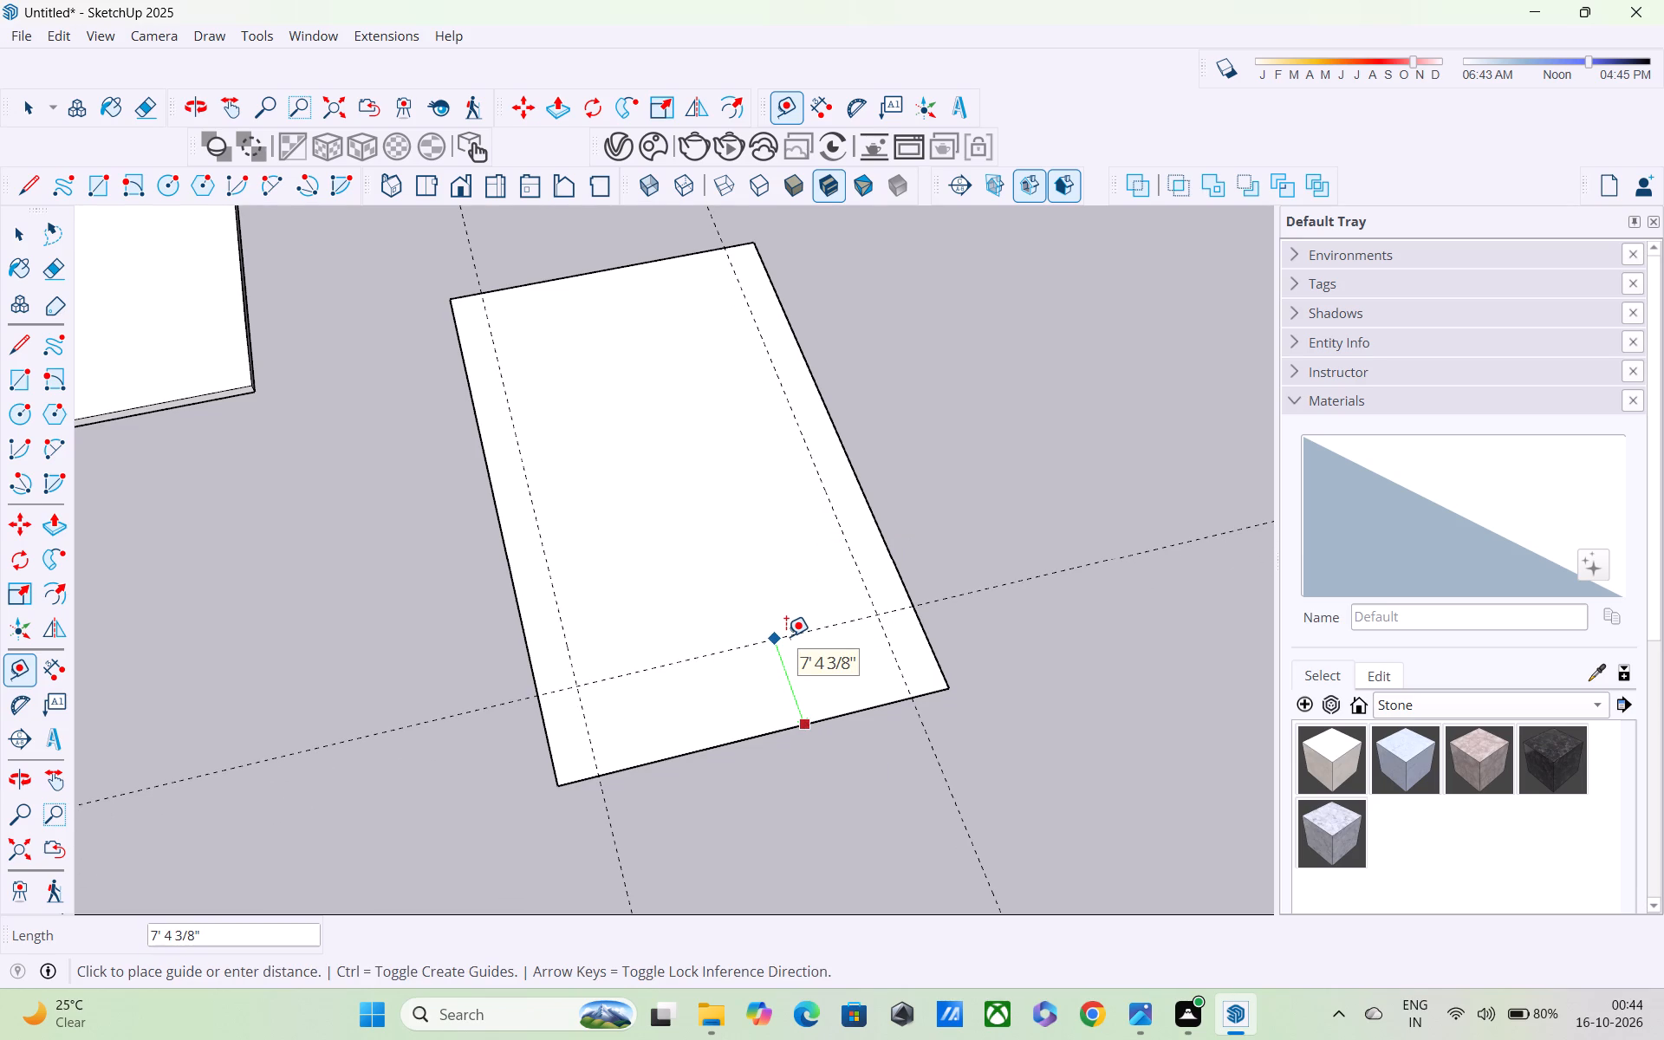
pyautogui.keyDown('shift'); pyautogui.moveTo(786, 636); pyautogui.dragTo(773, 534, button='middle'); pyautogui.keyUp('shift')
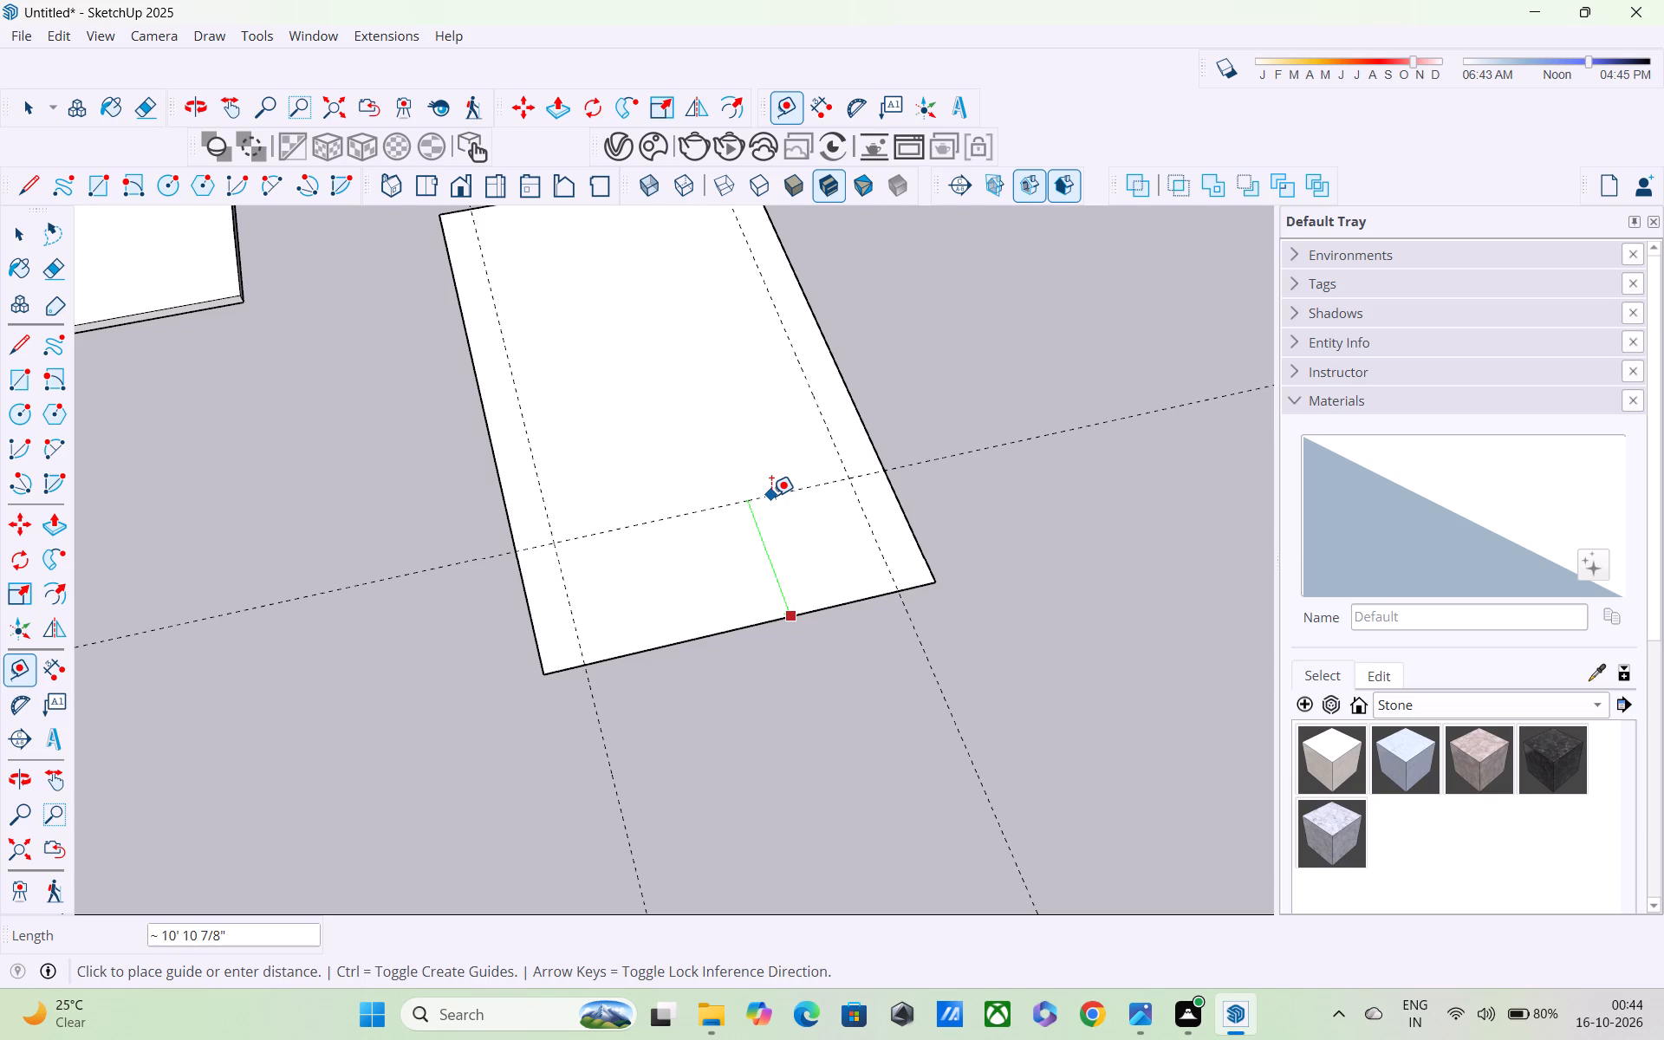
pyautogui.write("5'")
pyautogui.press('Return')
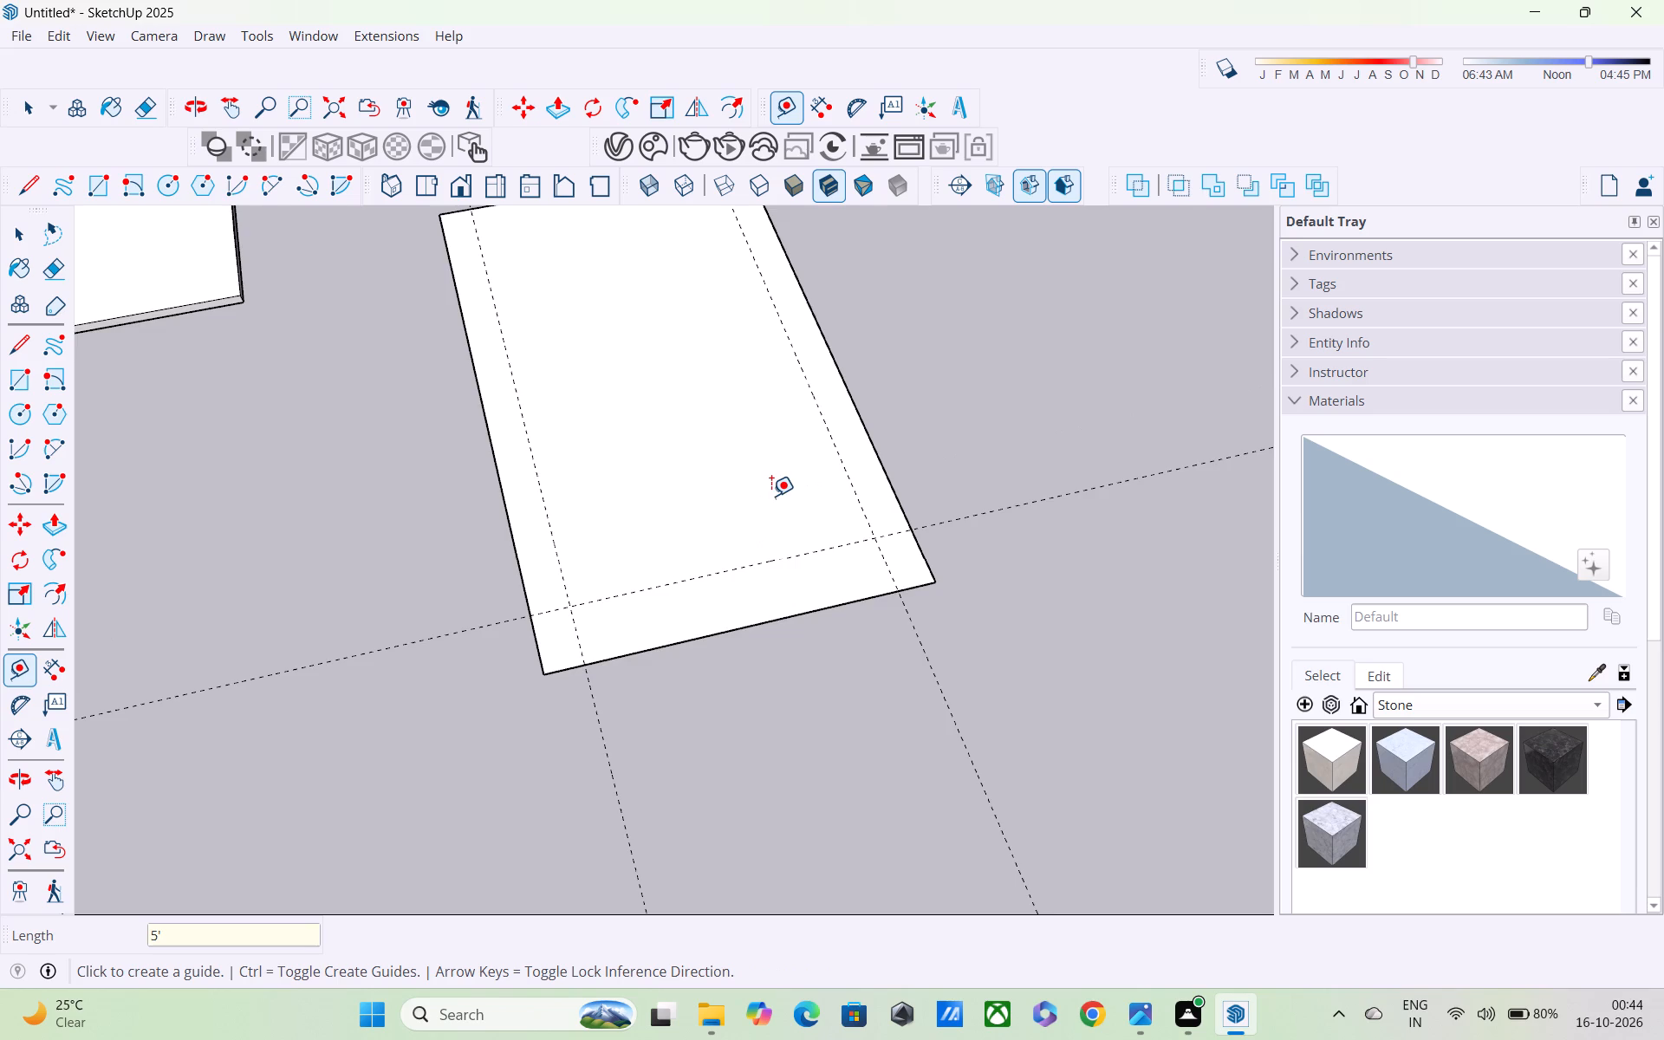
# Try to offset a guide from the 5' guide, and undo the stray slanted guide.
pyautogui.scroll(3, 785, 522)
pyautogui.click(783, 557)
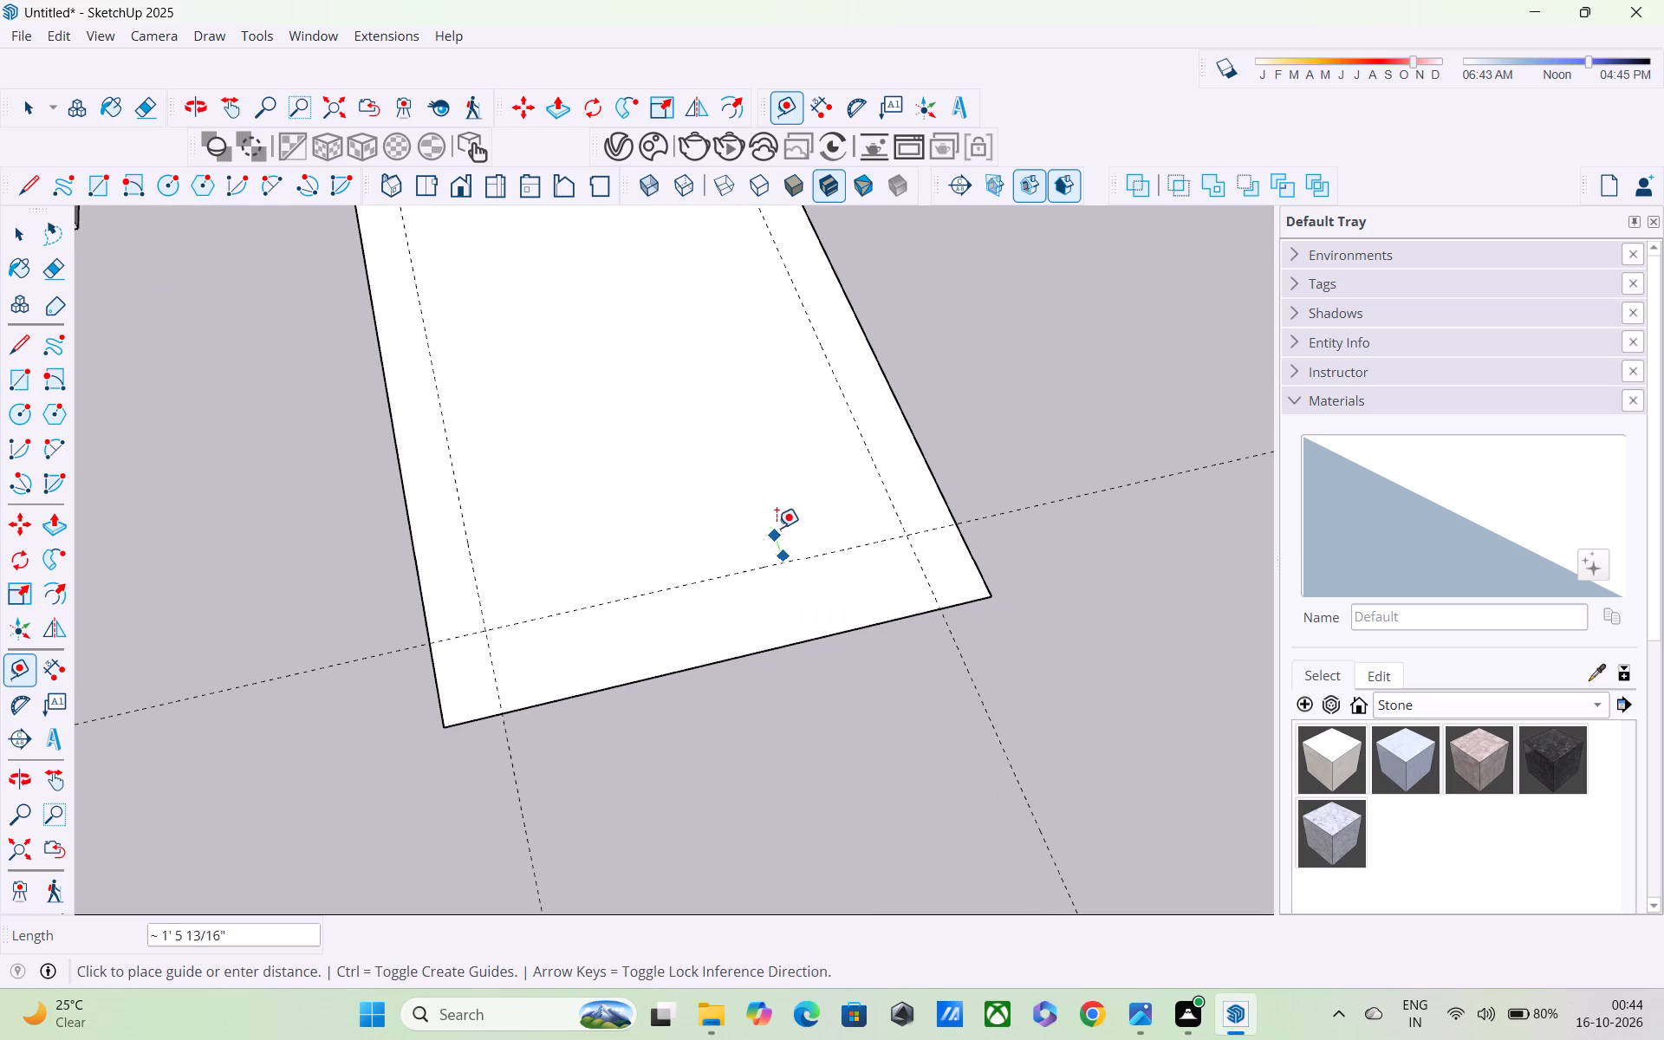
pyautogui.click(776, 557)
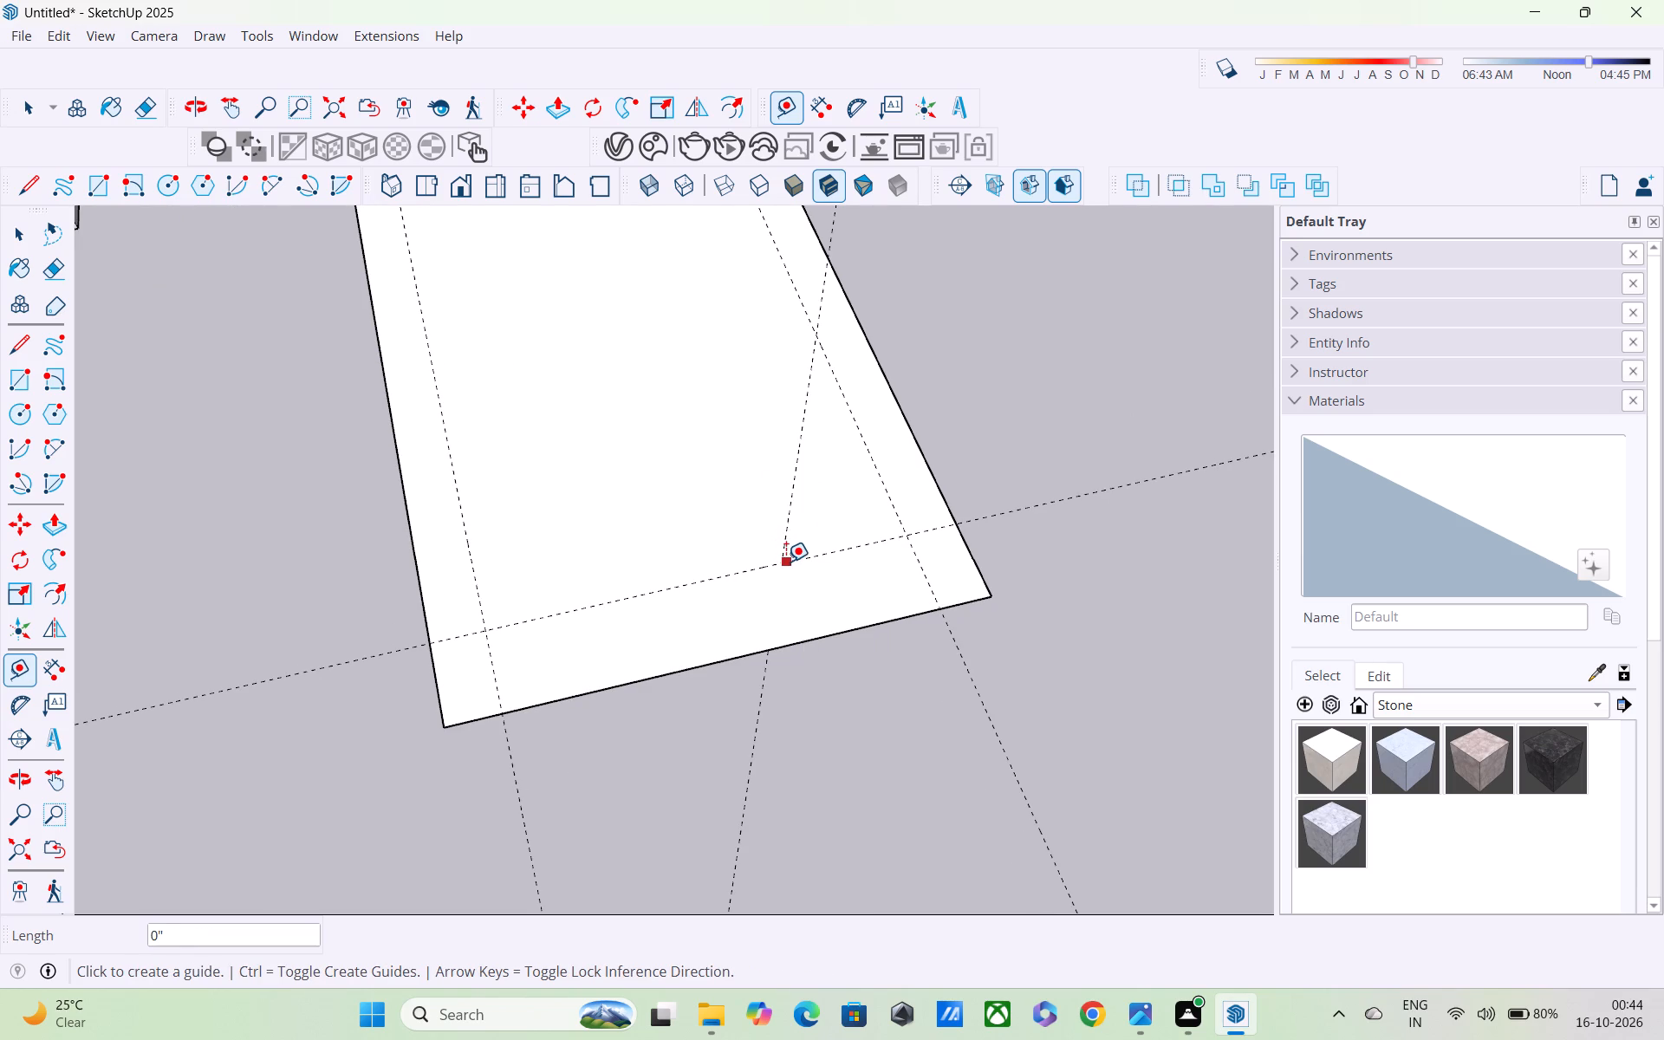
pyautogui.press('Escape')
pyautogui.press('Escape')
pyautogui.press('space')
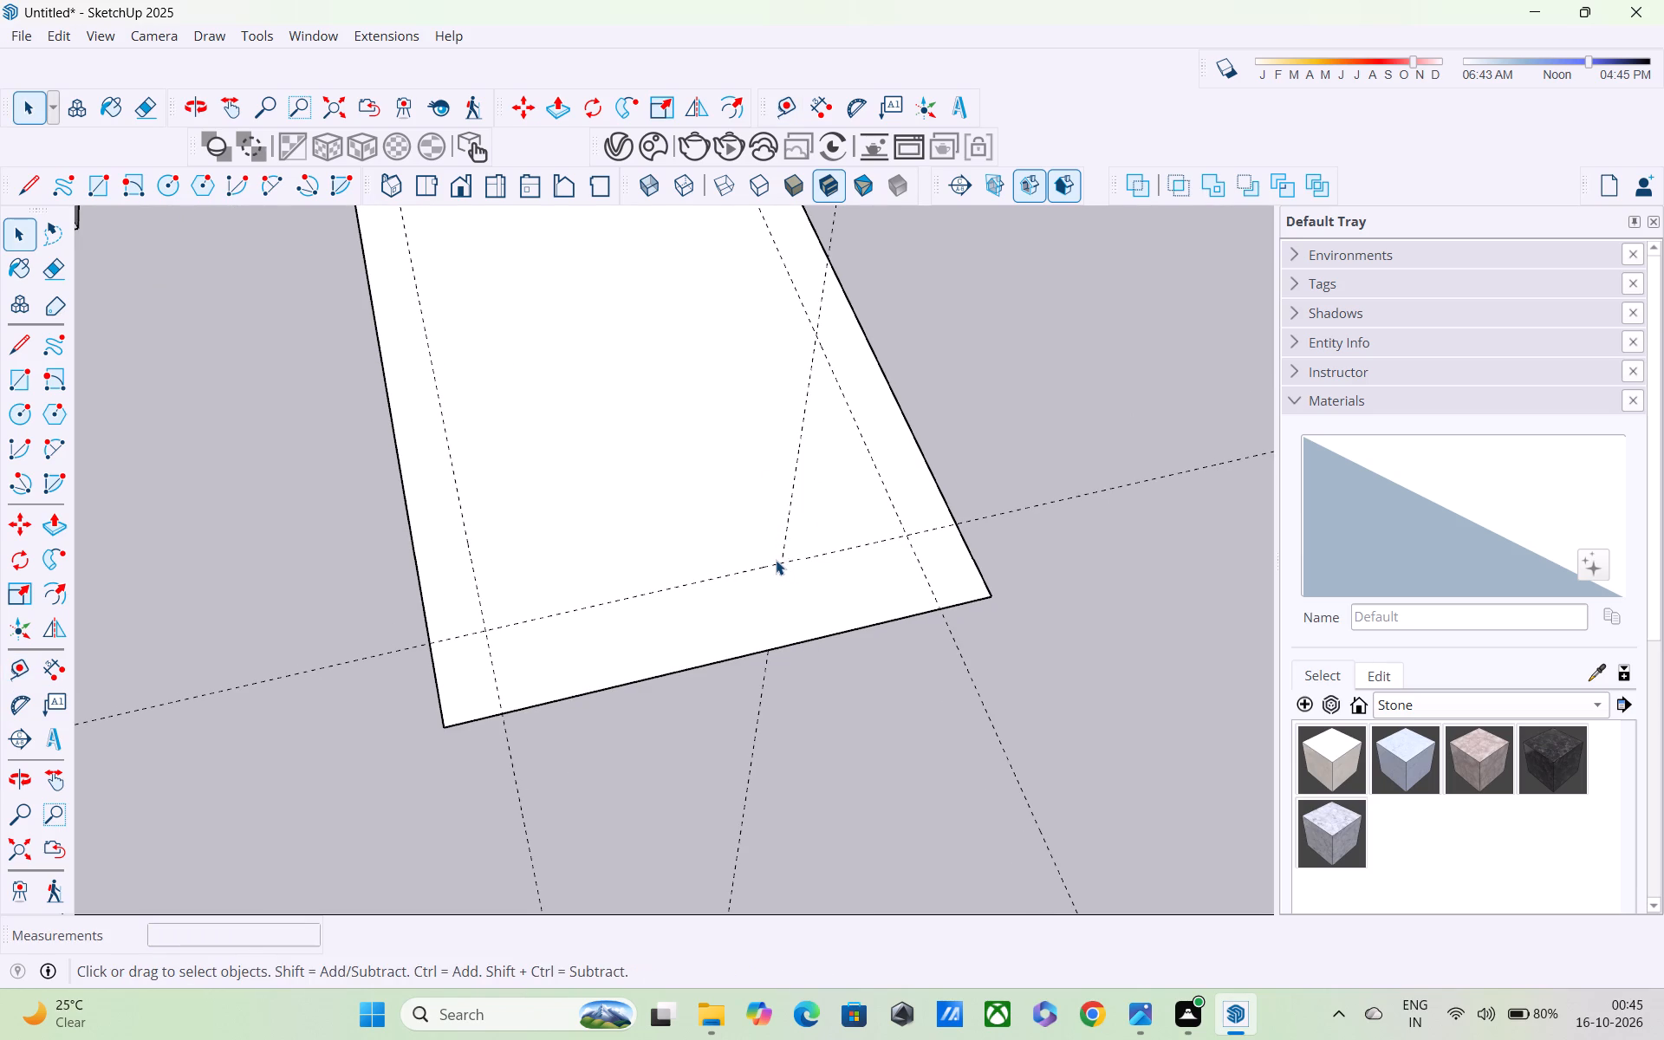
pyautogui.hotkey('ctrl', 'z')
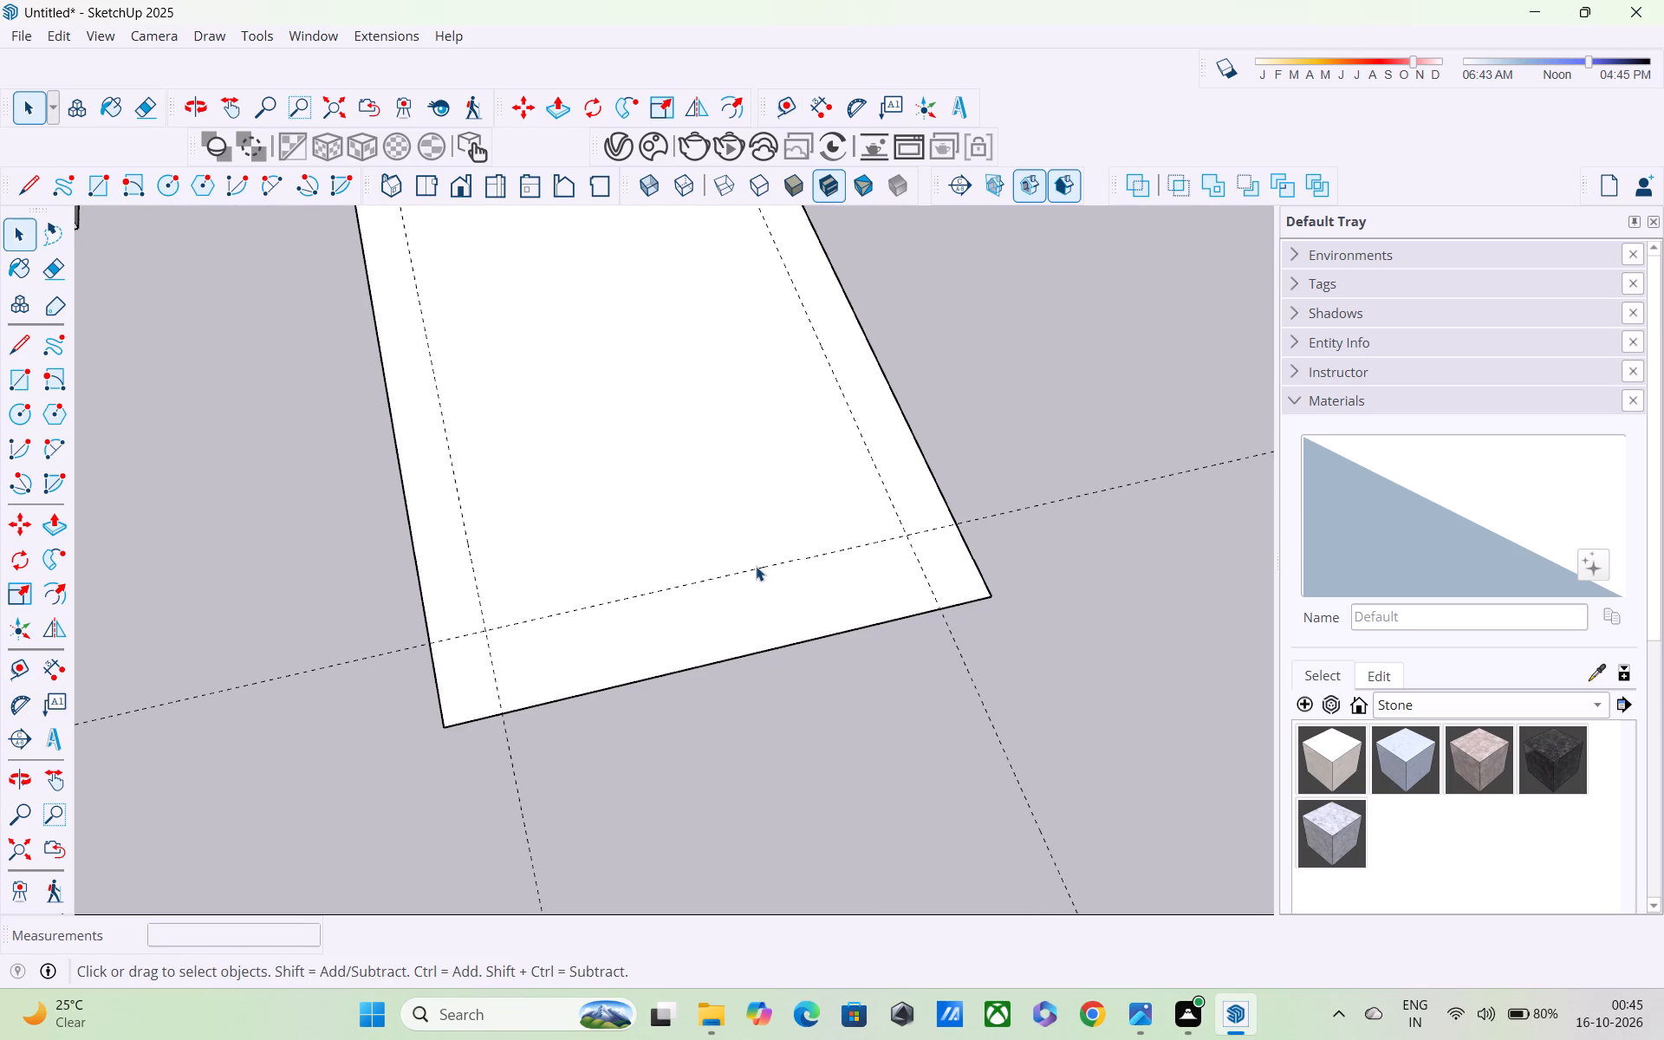
# Add a guide 6' further in from the 5' guide, and another 9" beyond it for the wall thickness.
pyautogui.press('t')
pyautogui.click(748, 568)
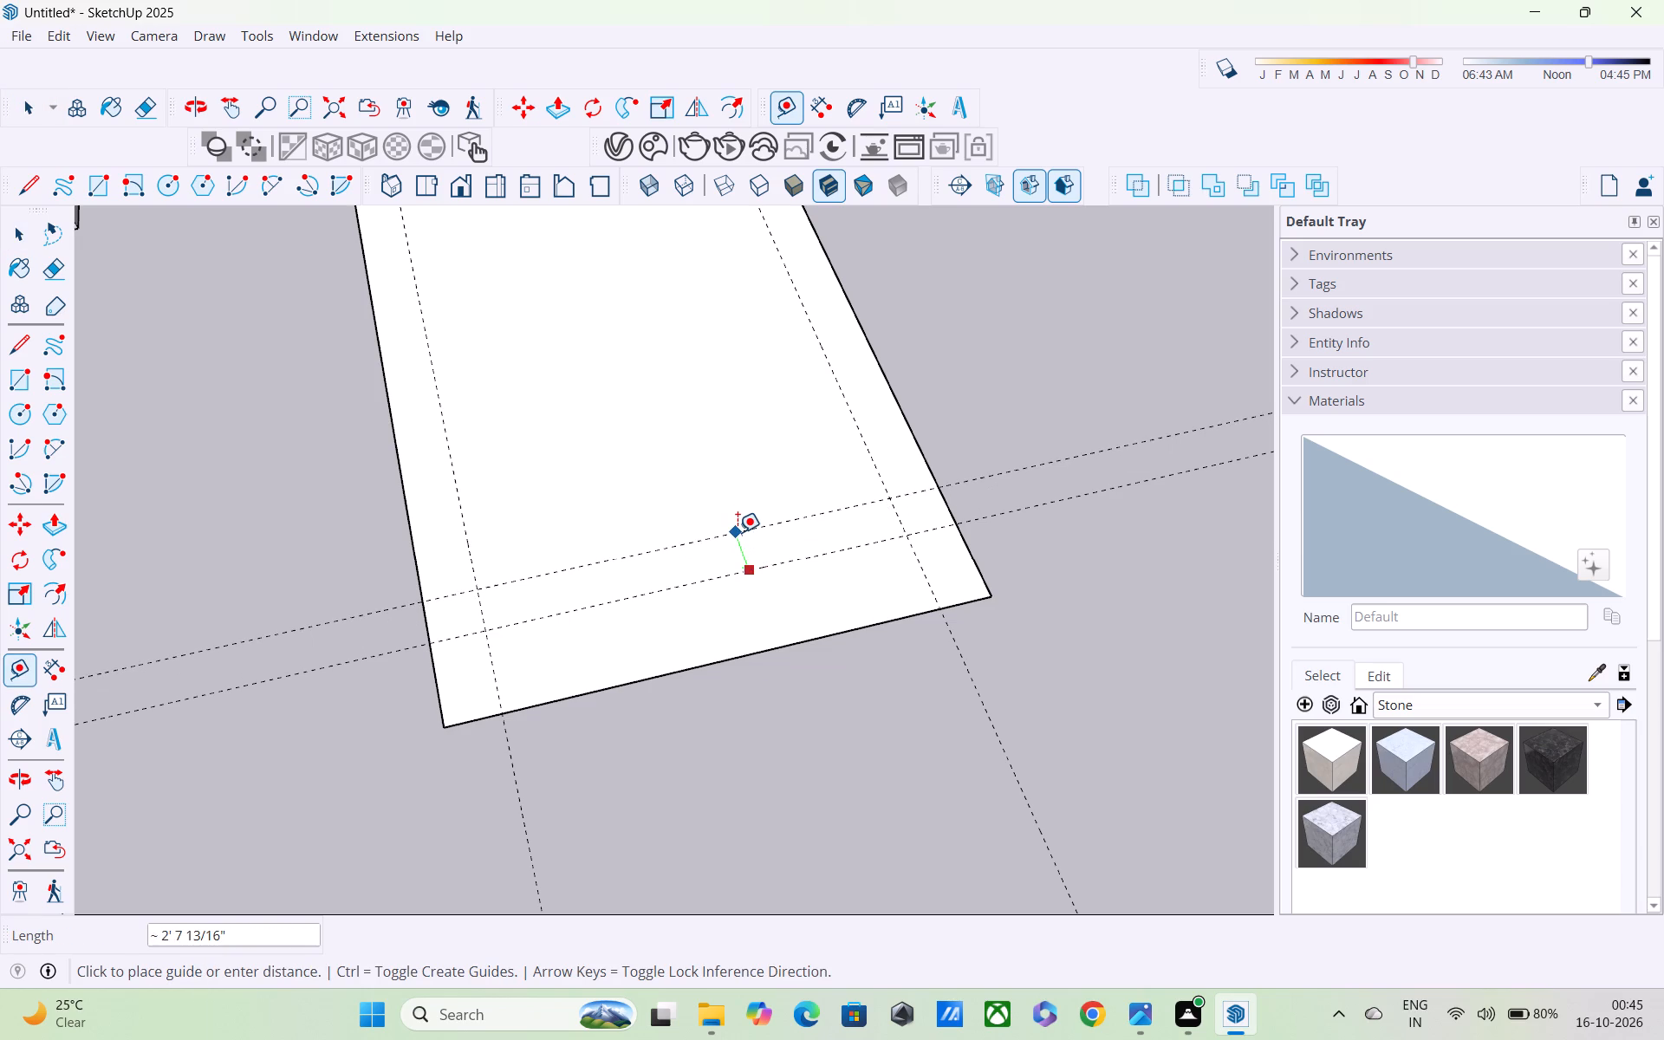
pyautogui.write("6'")
pyautogui.press('Return')
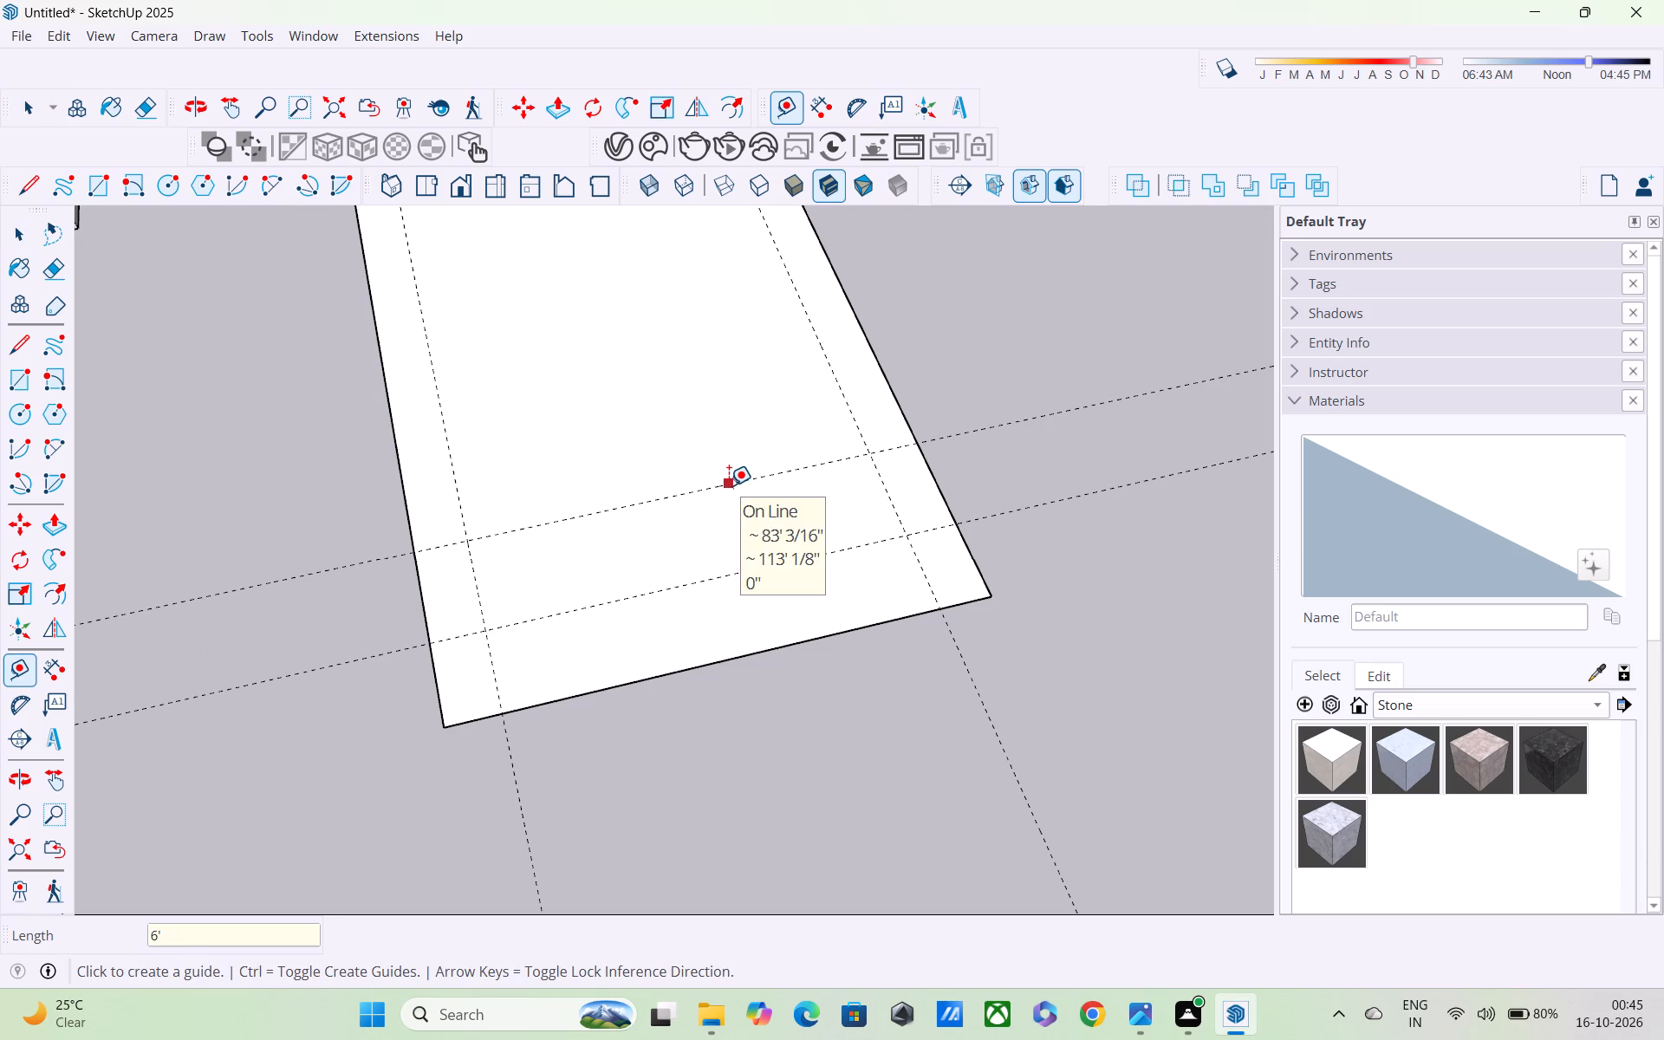
pyautogui.click(727, 480)
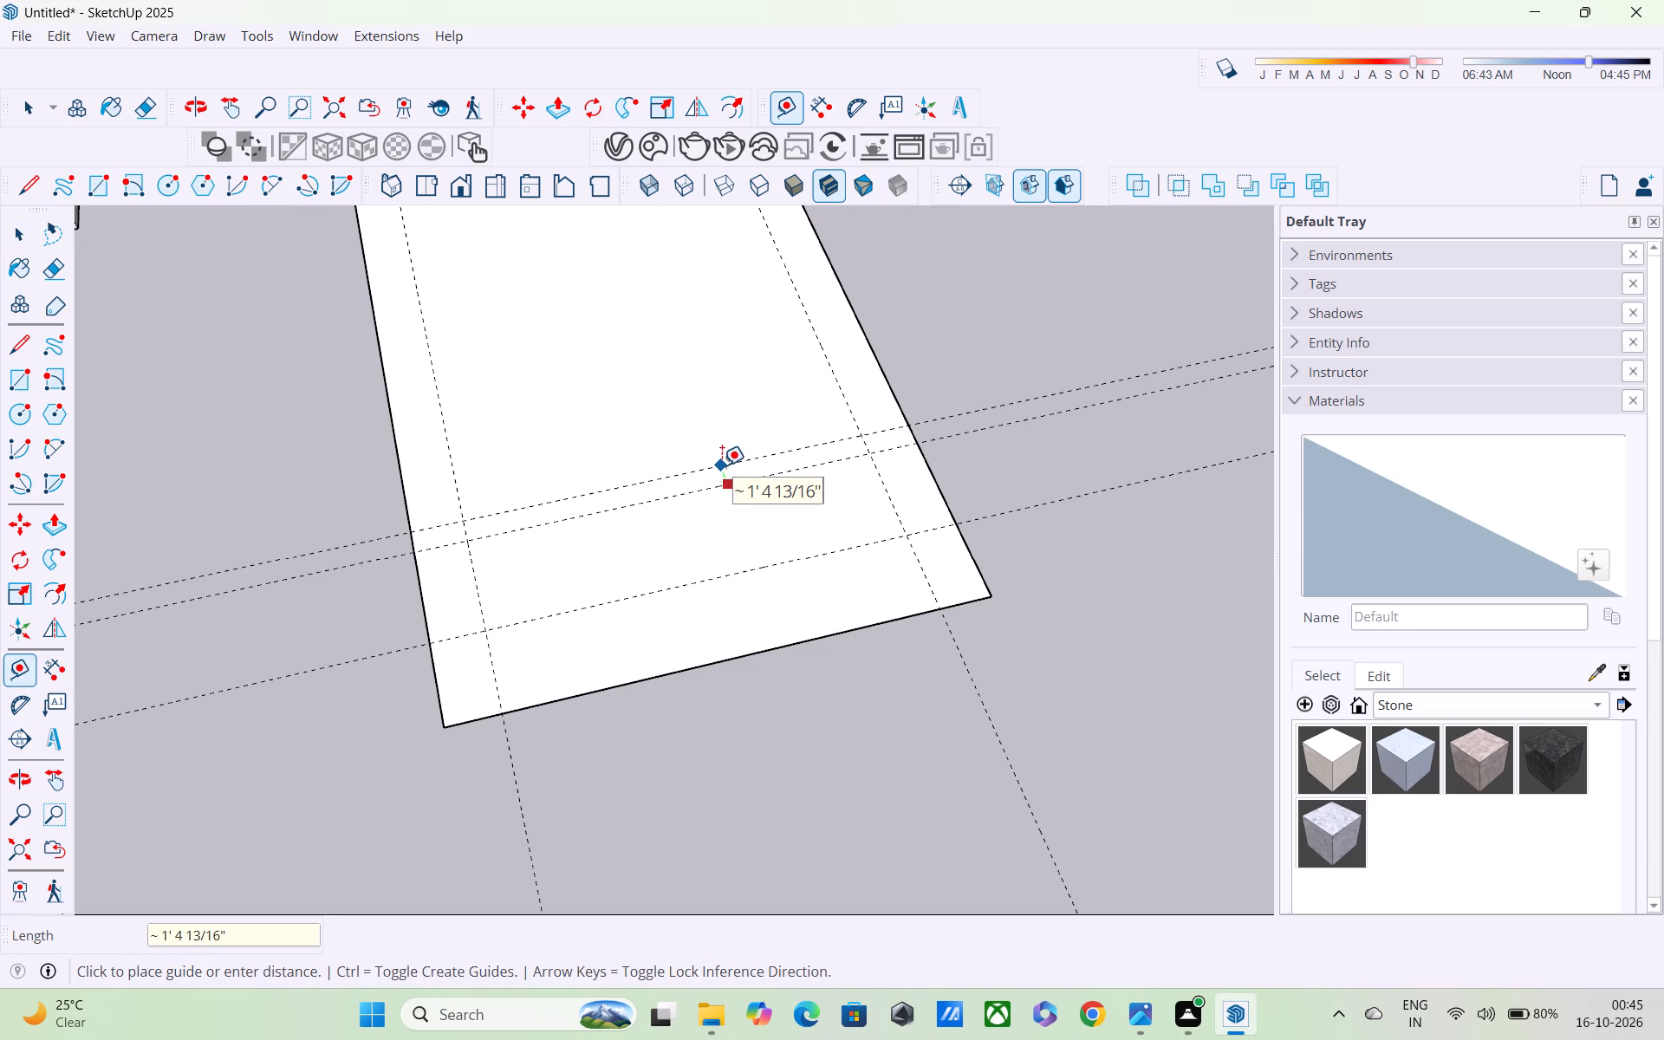
pyautogui.write('9"')
pyautogui.press('Return')
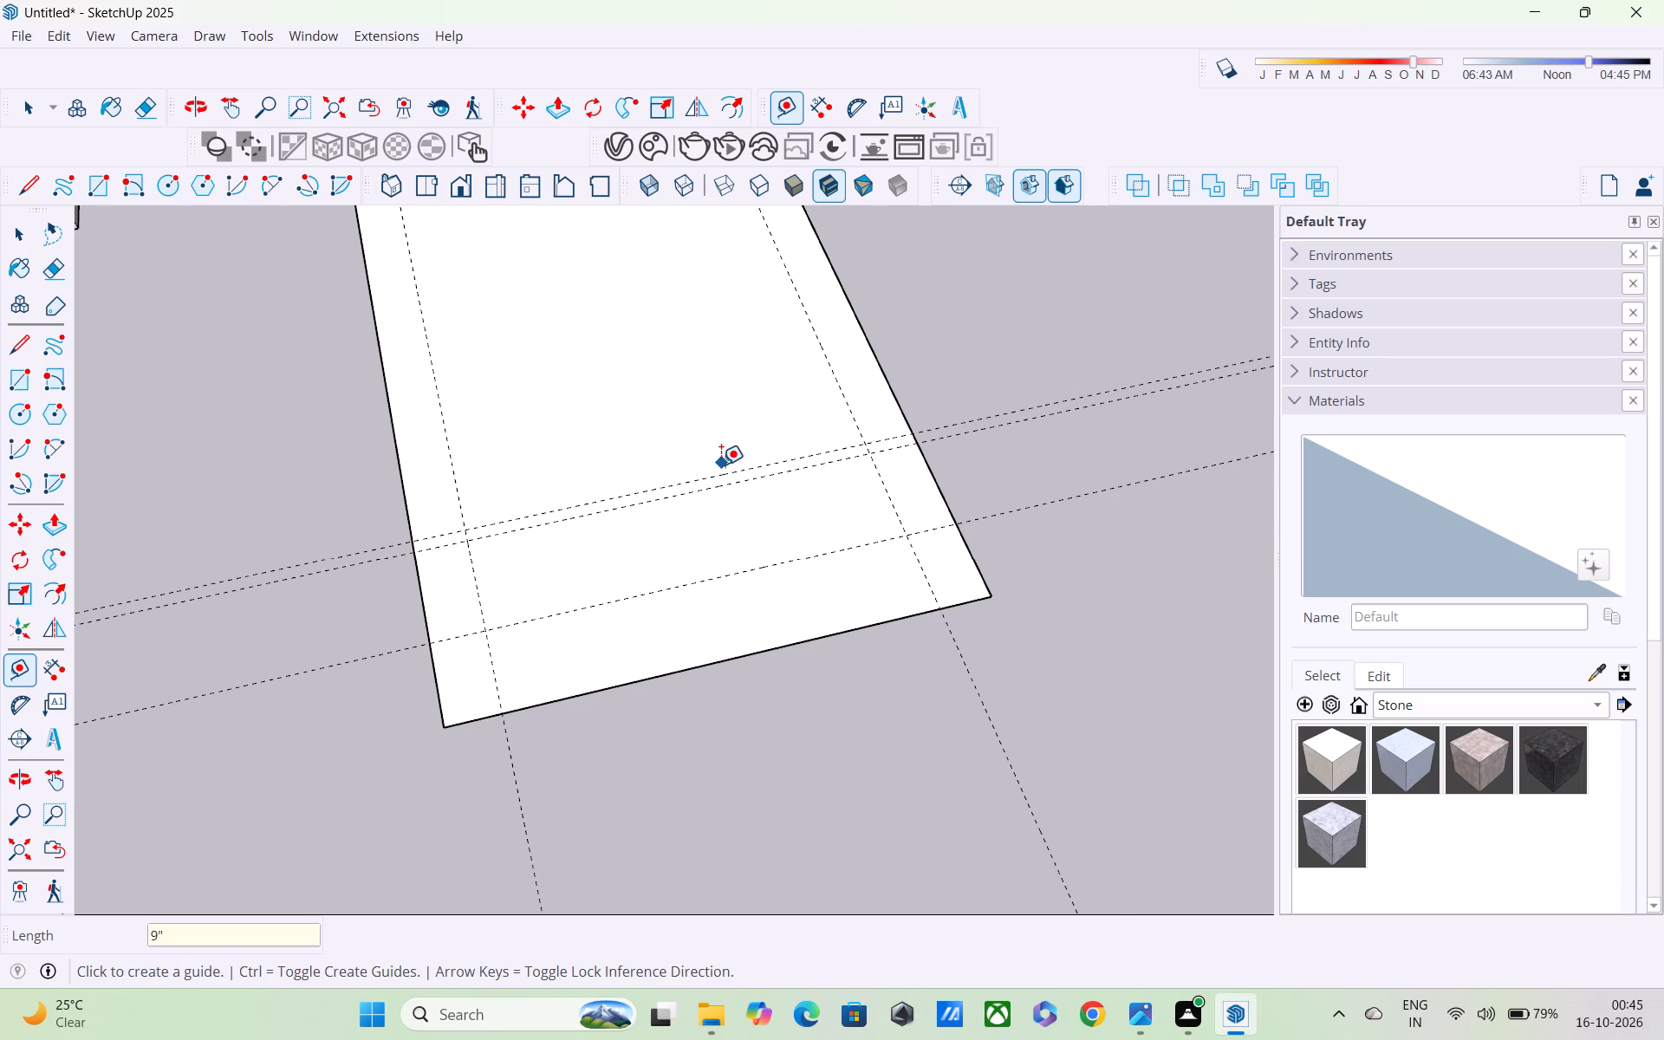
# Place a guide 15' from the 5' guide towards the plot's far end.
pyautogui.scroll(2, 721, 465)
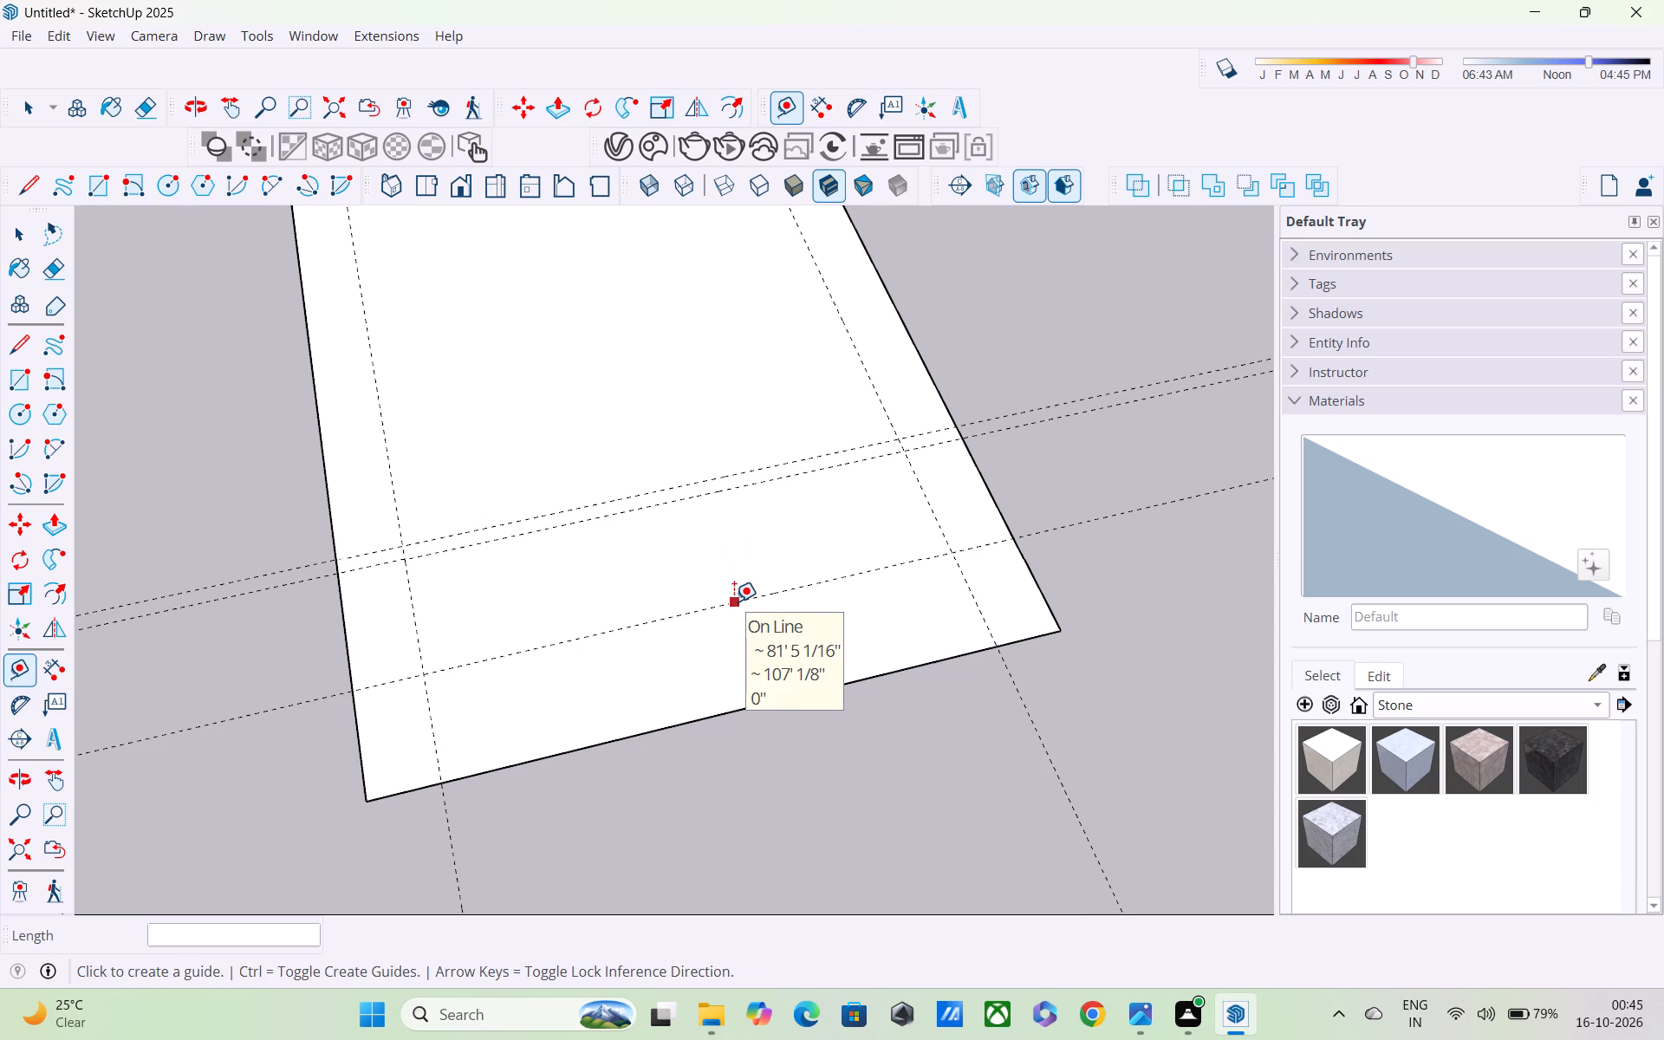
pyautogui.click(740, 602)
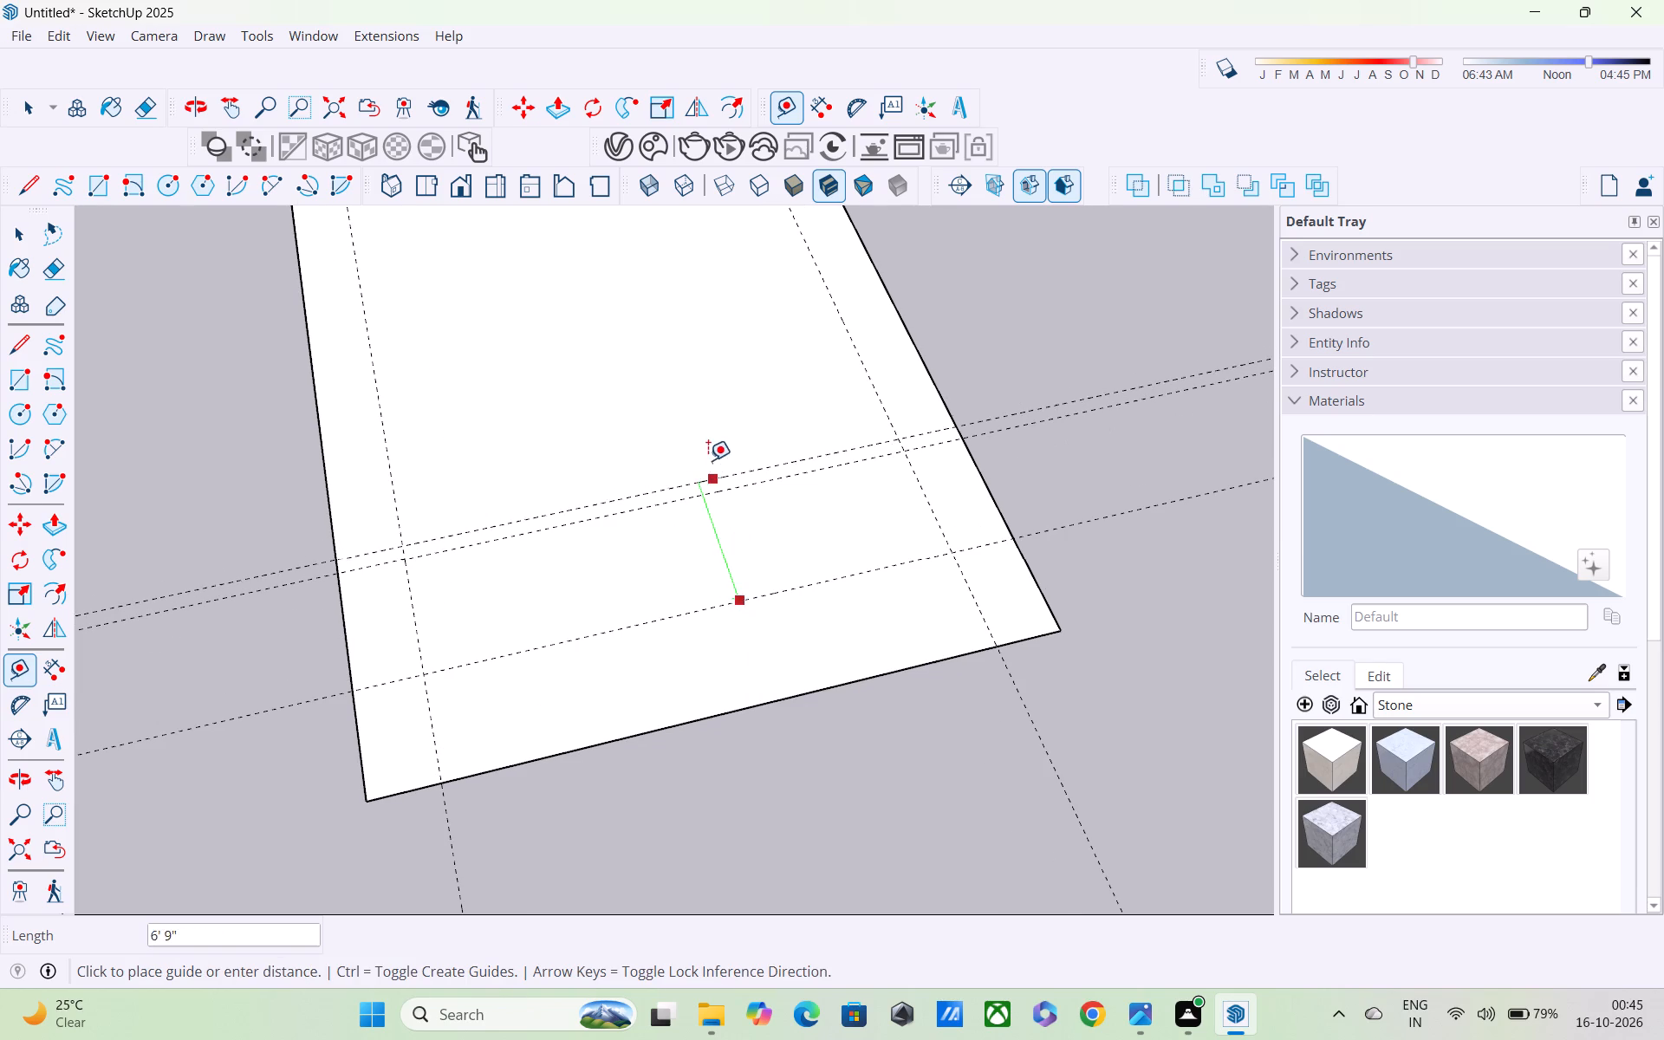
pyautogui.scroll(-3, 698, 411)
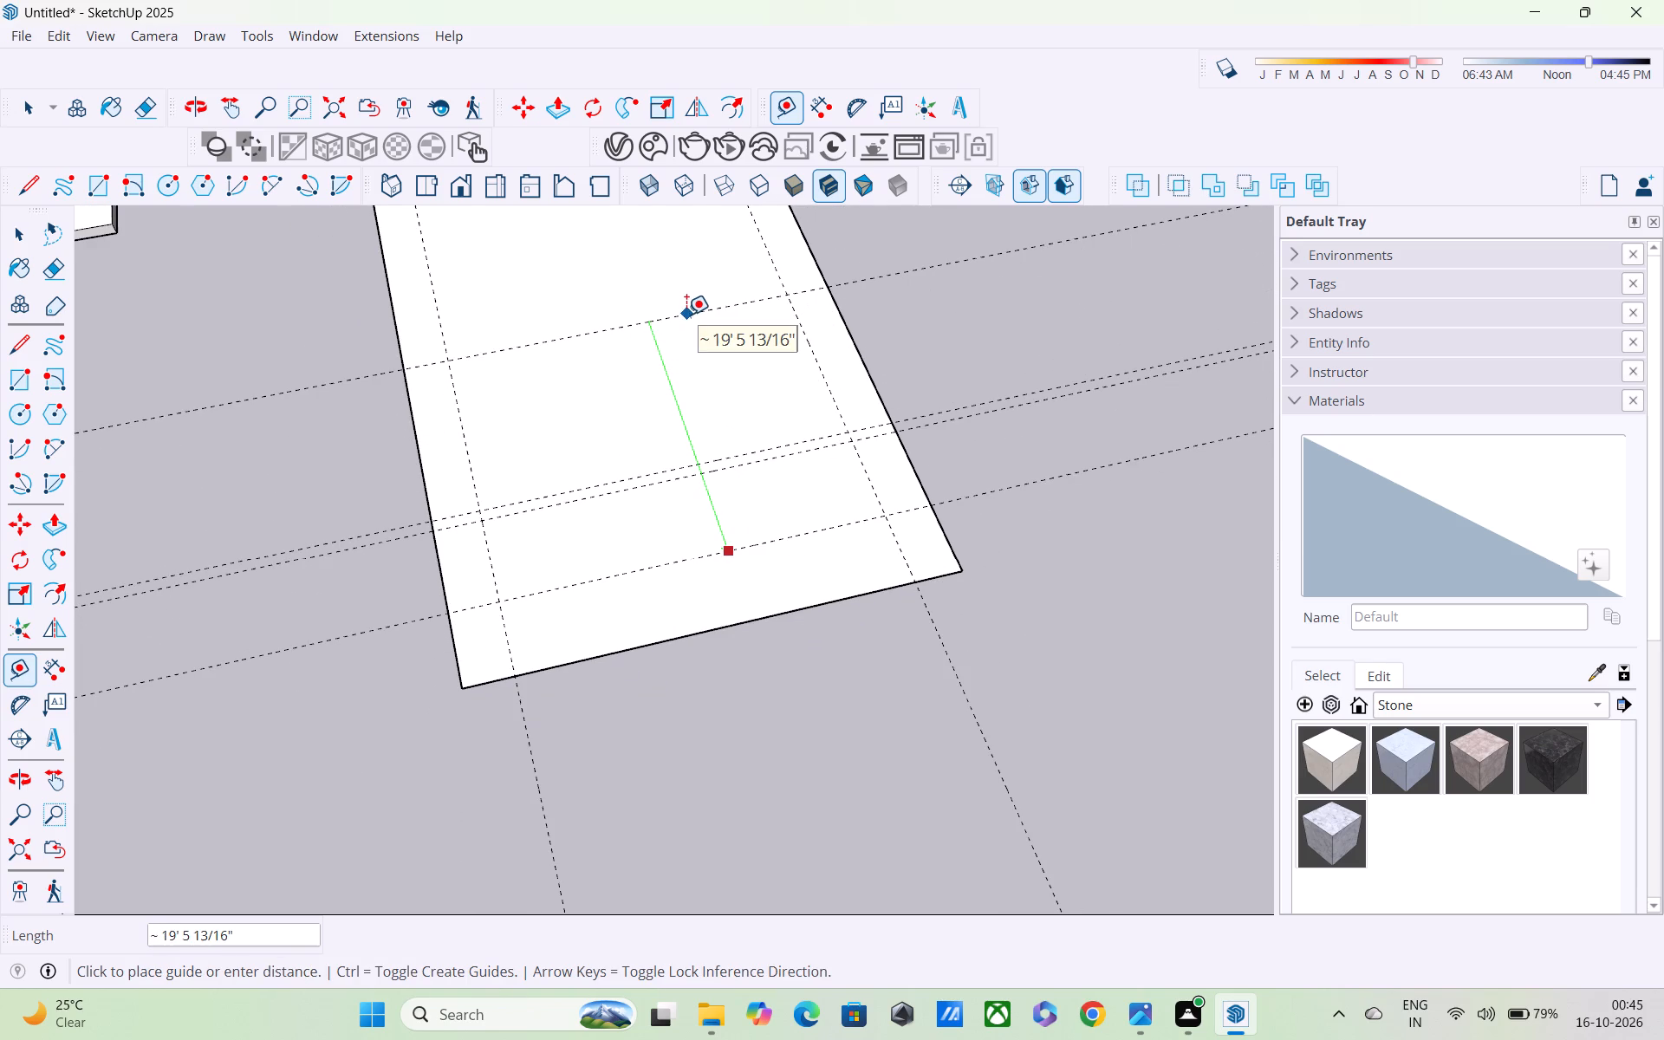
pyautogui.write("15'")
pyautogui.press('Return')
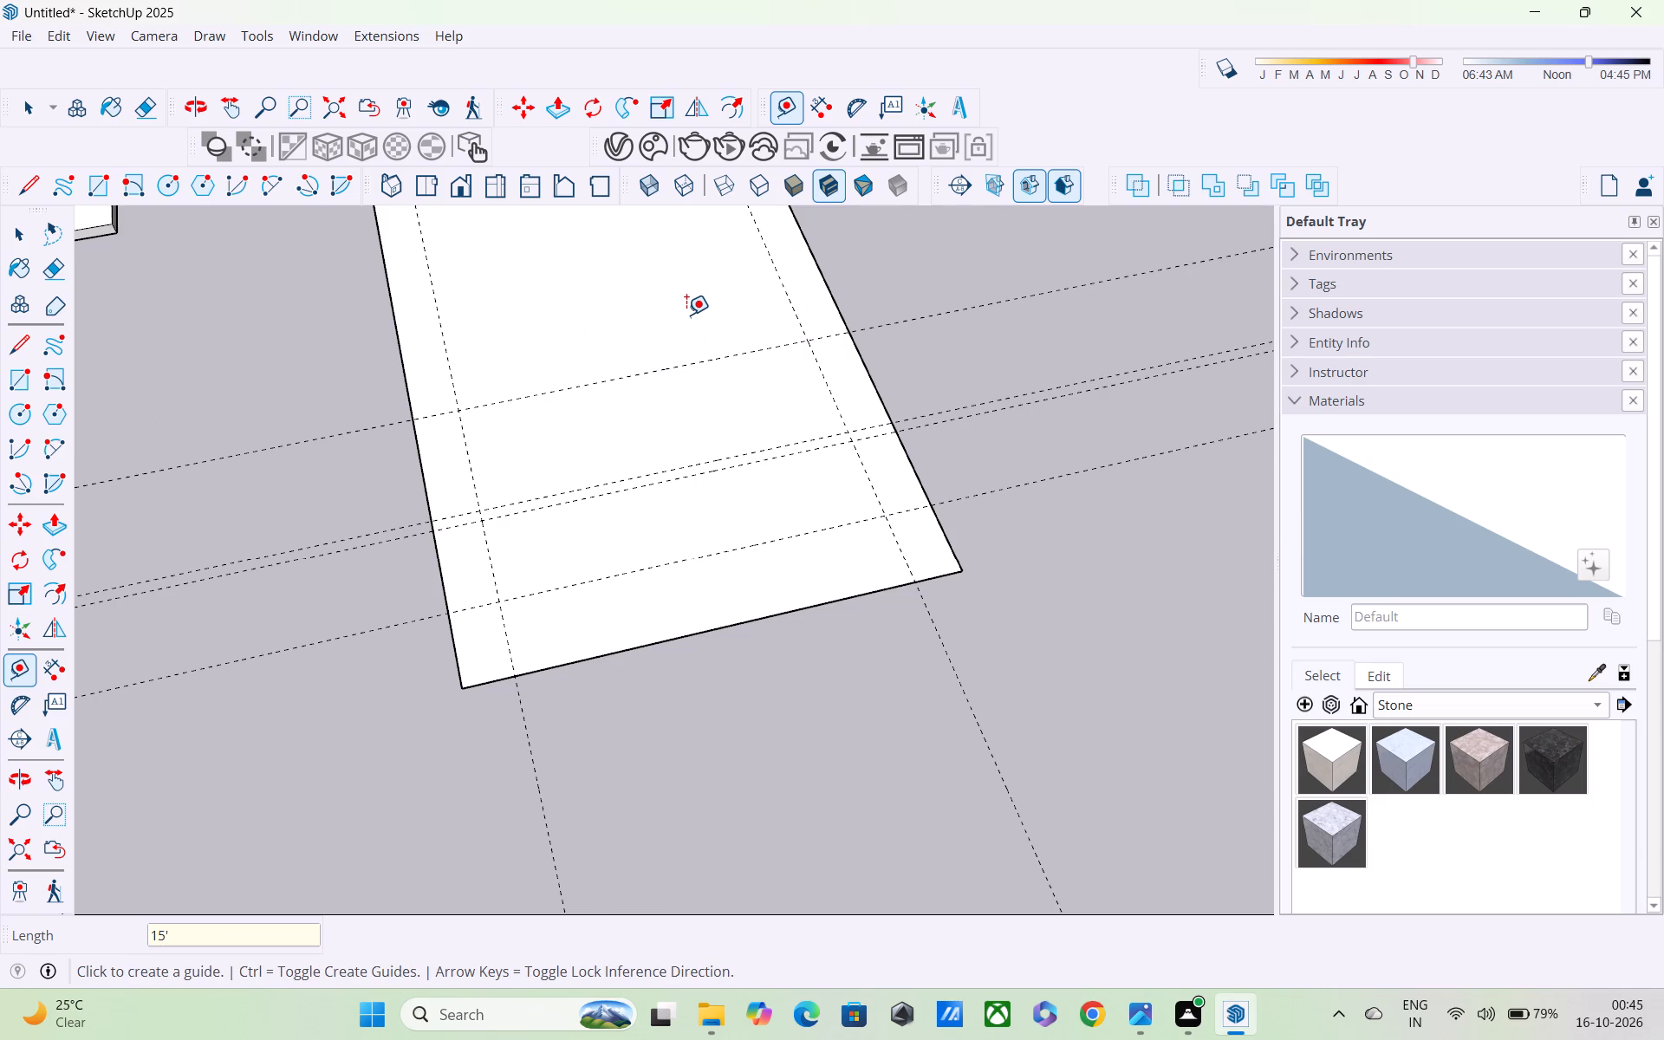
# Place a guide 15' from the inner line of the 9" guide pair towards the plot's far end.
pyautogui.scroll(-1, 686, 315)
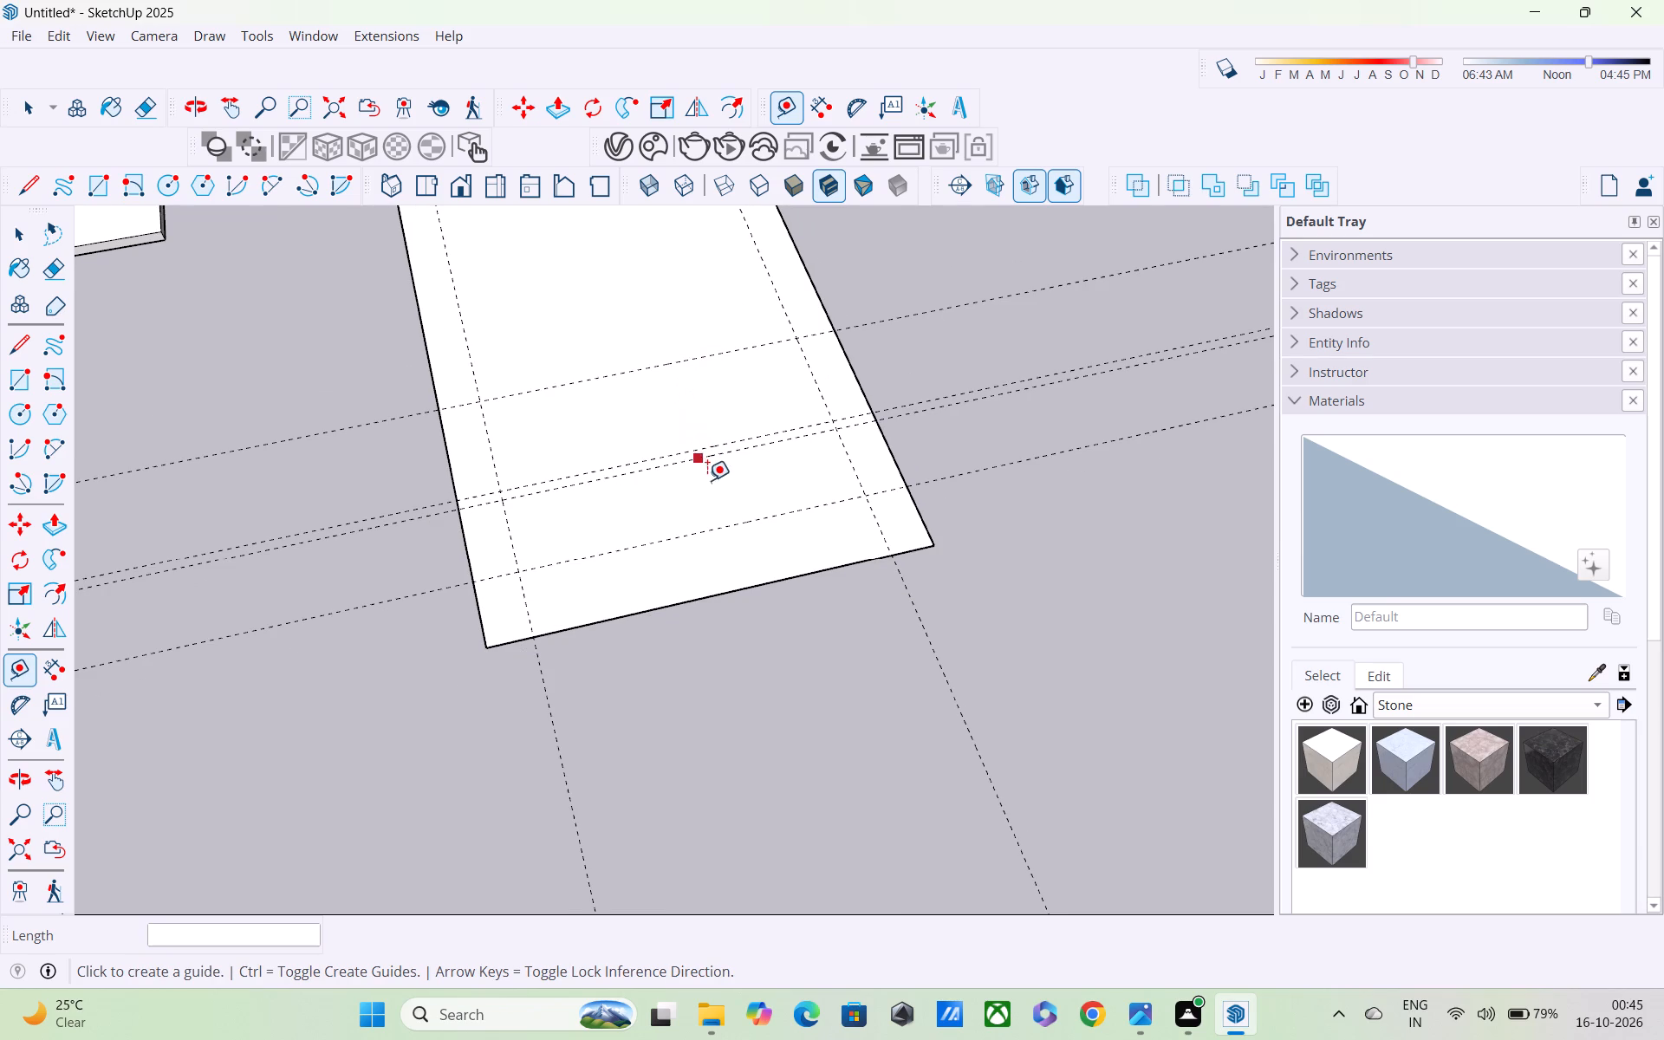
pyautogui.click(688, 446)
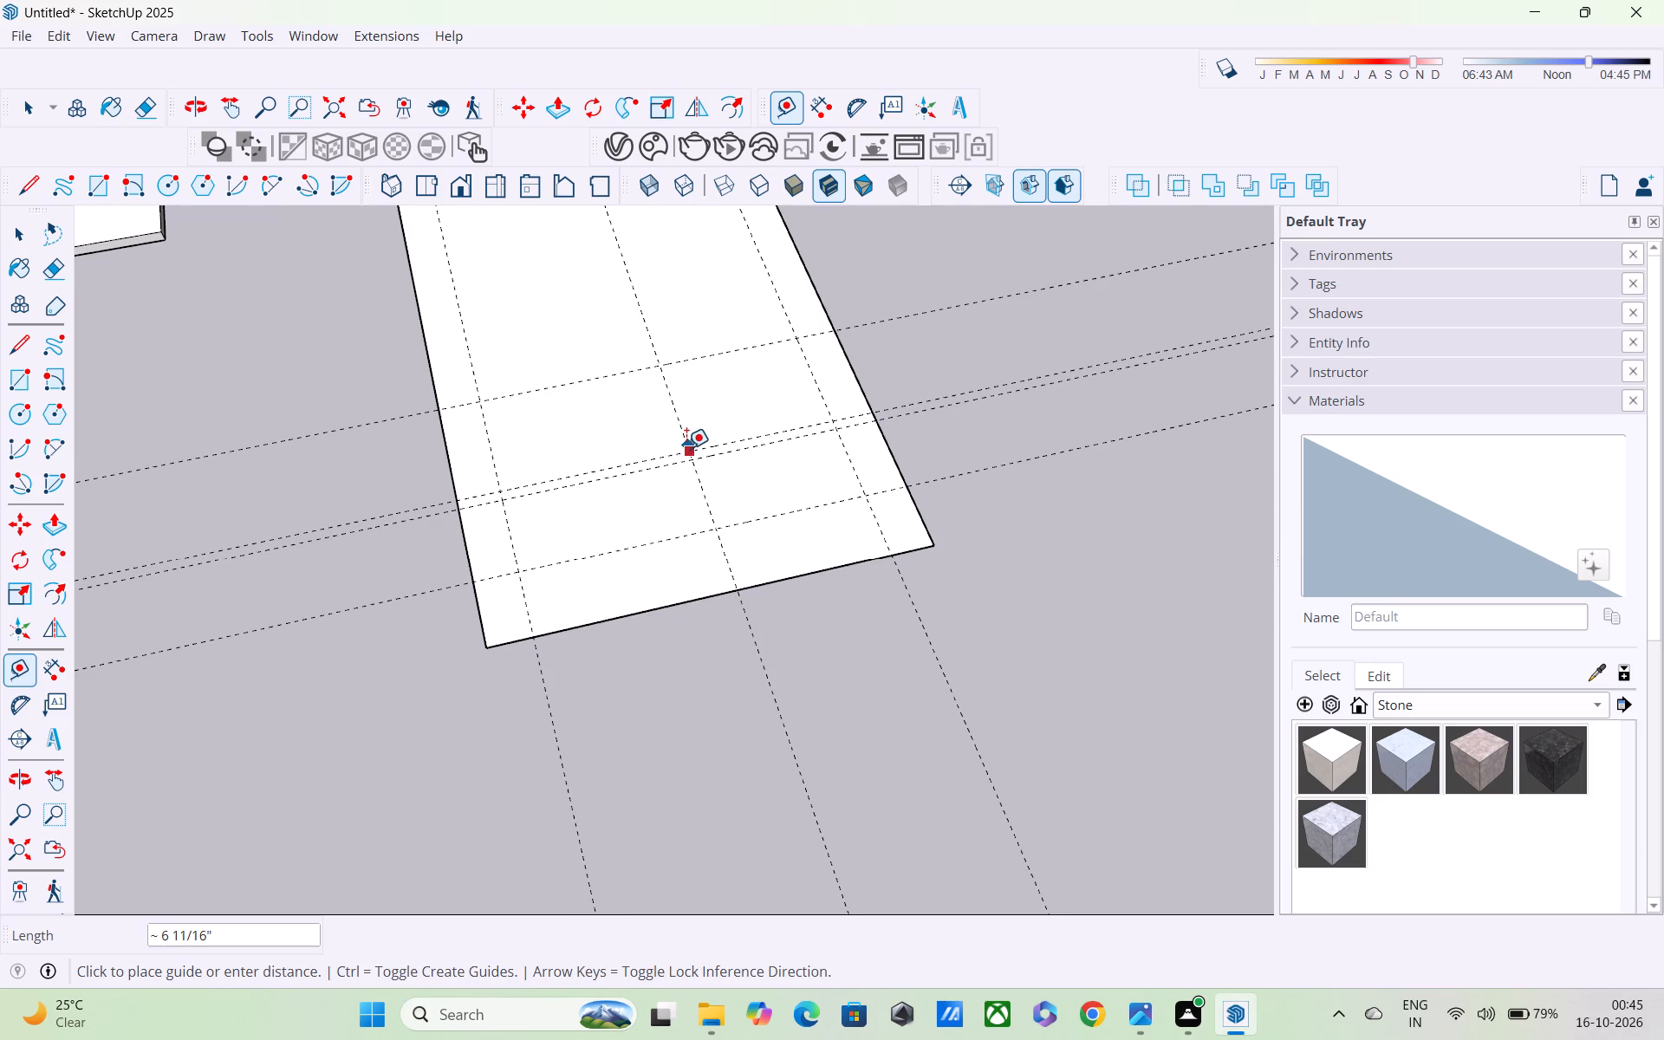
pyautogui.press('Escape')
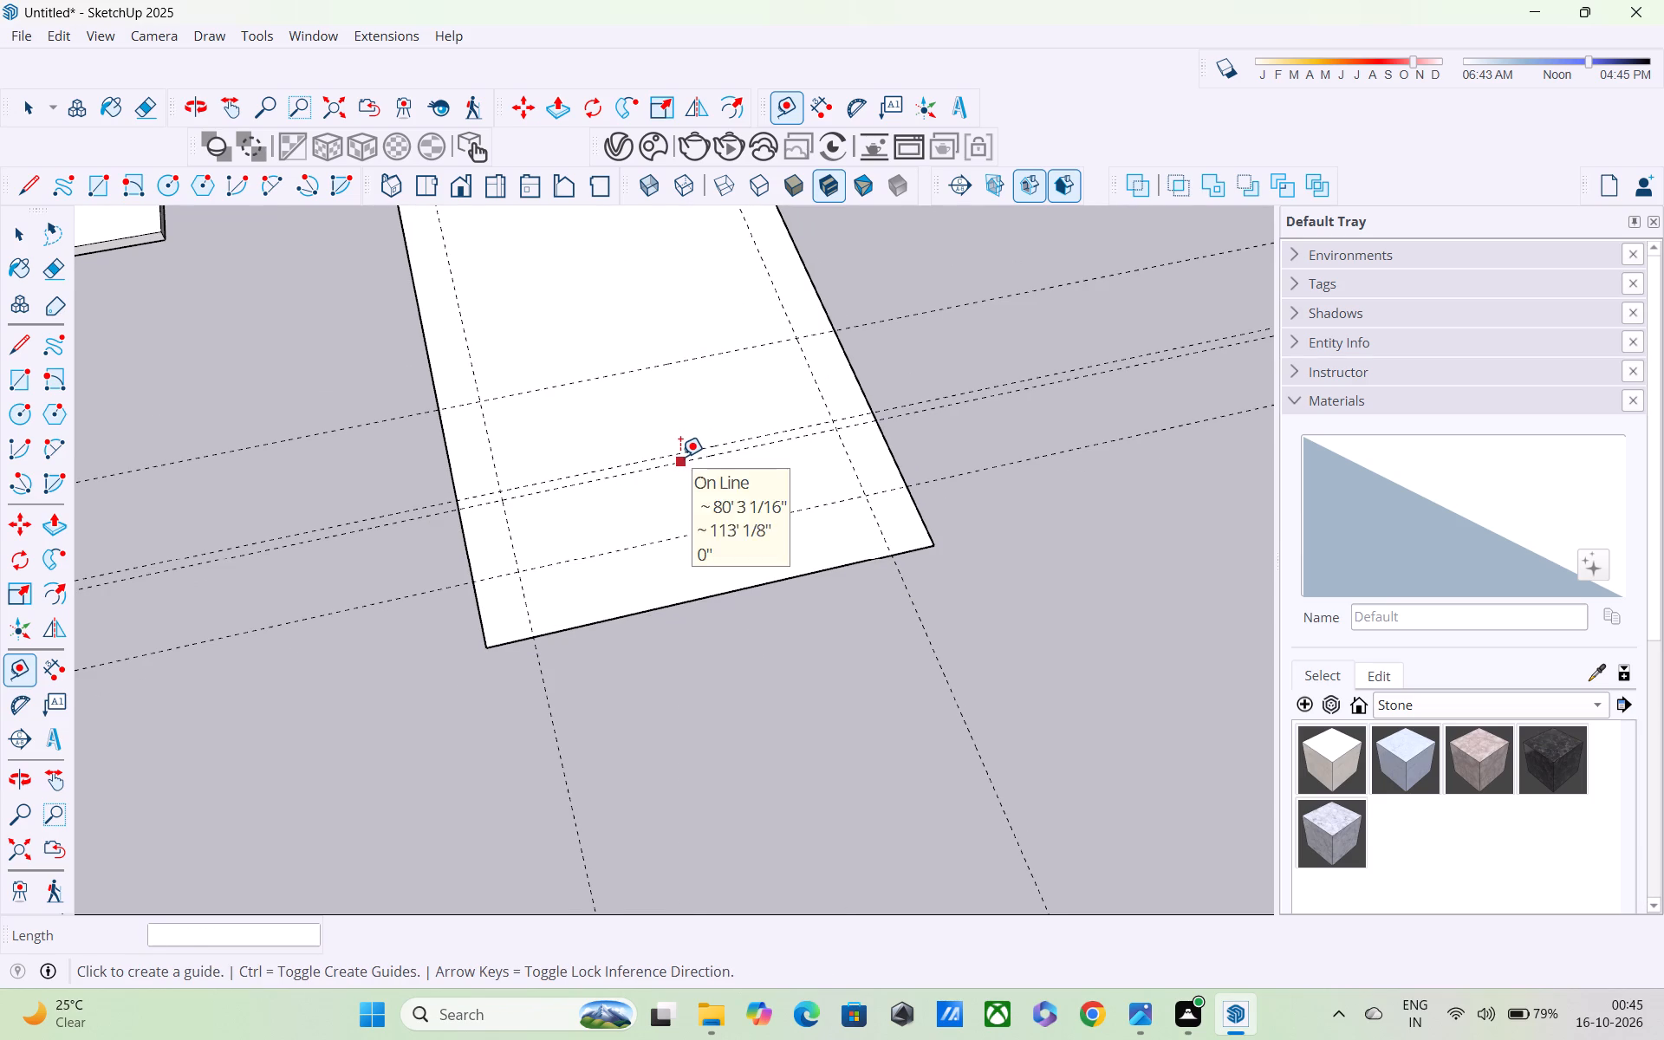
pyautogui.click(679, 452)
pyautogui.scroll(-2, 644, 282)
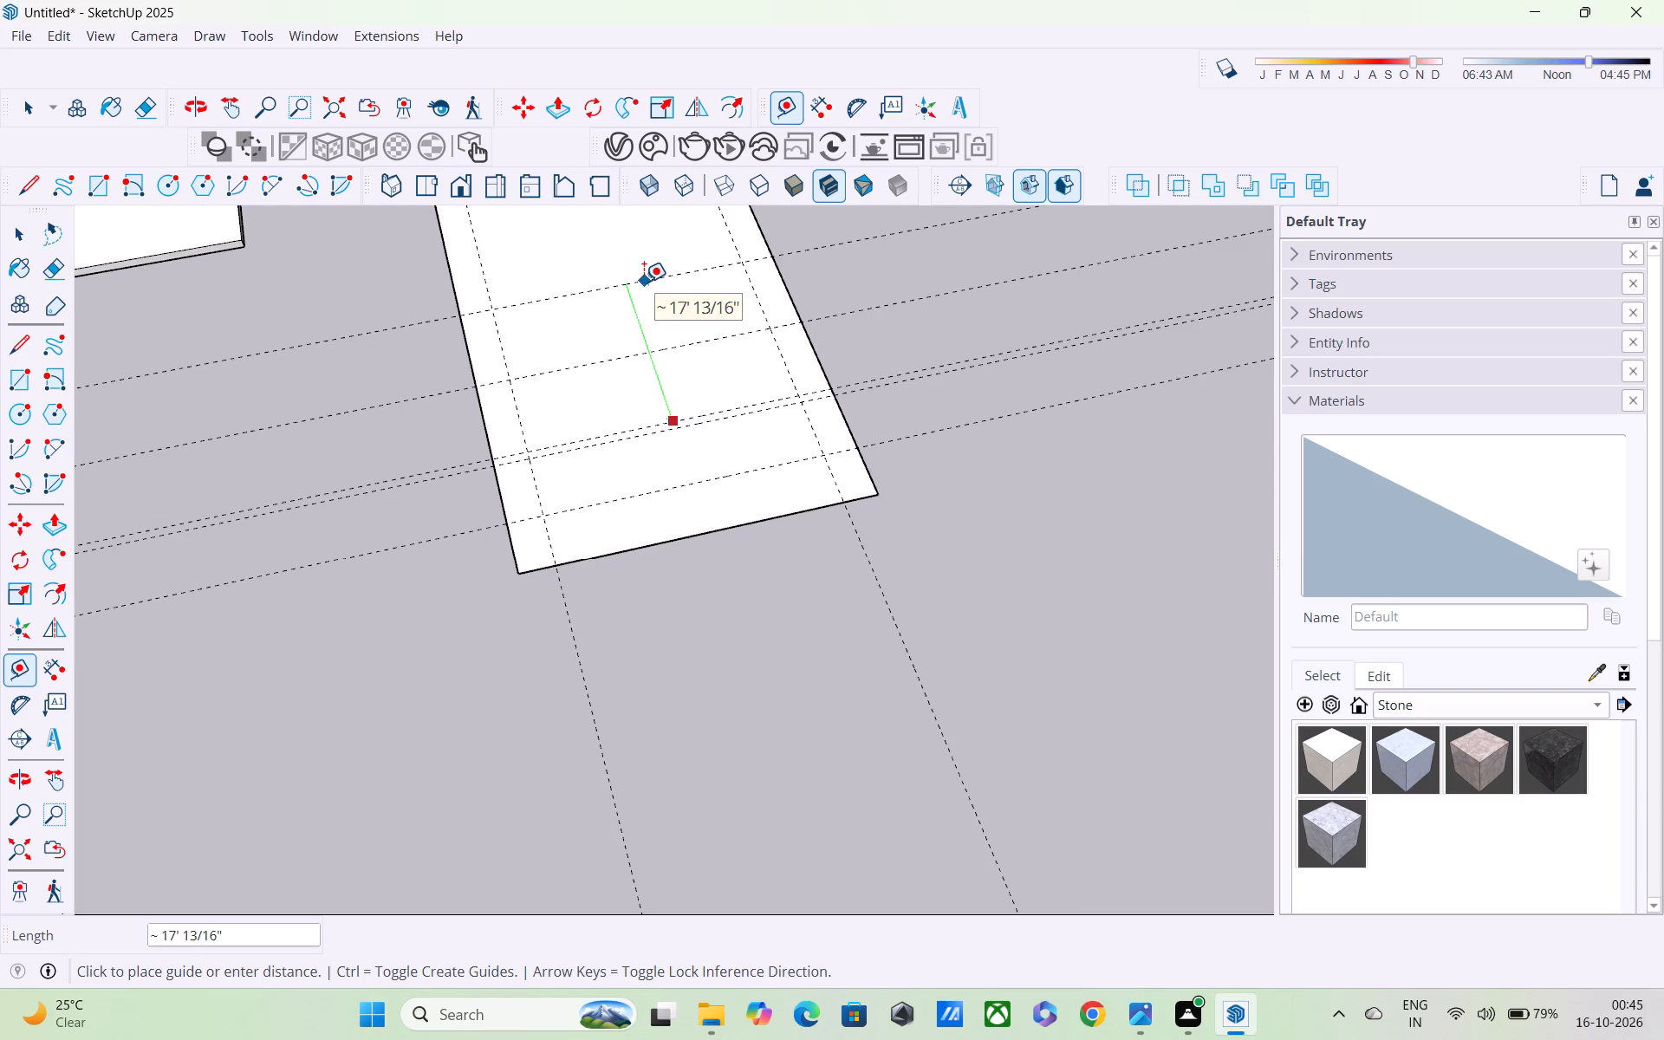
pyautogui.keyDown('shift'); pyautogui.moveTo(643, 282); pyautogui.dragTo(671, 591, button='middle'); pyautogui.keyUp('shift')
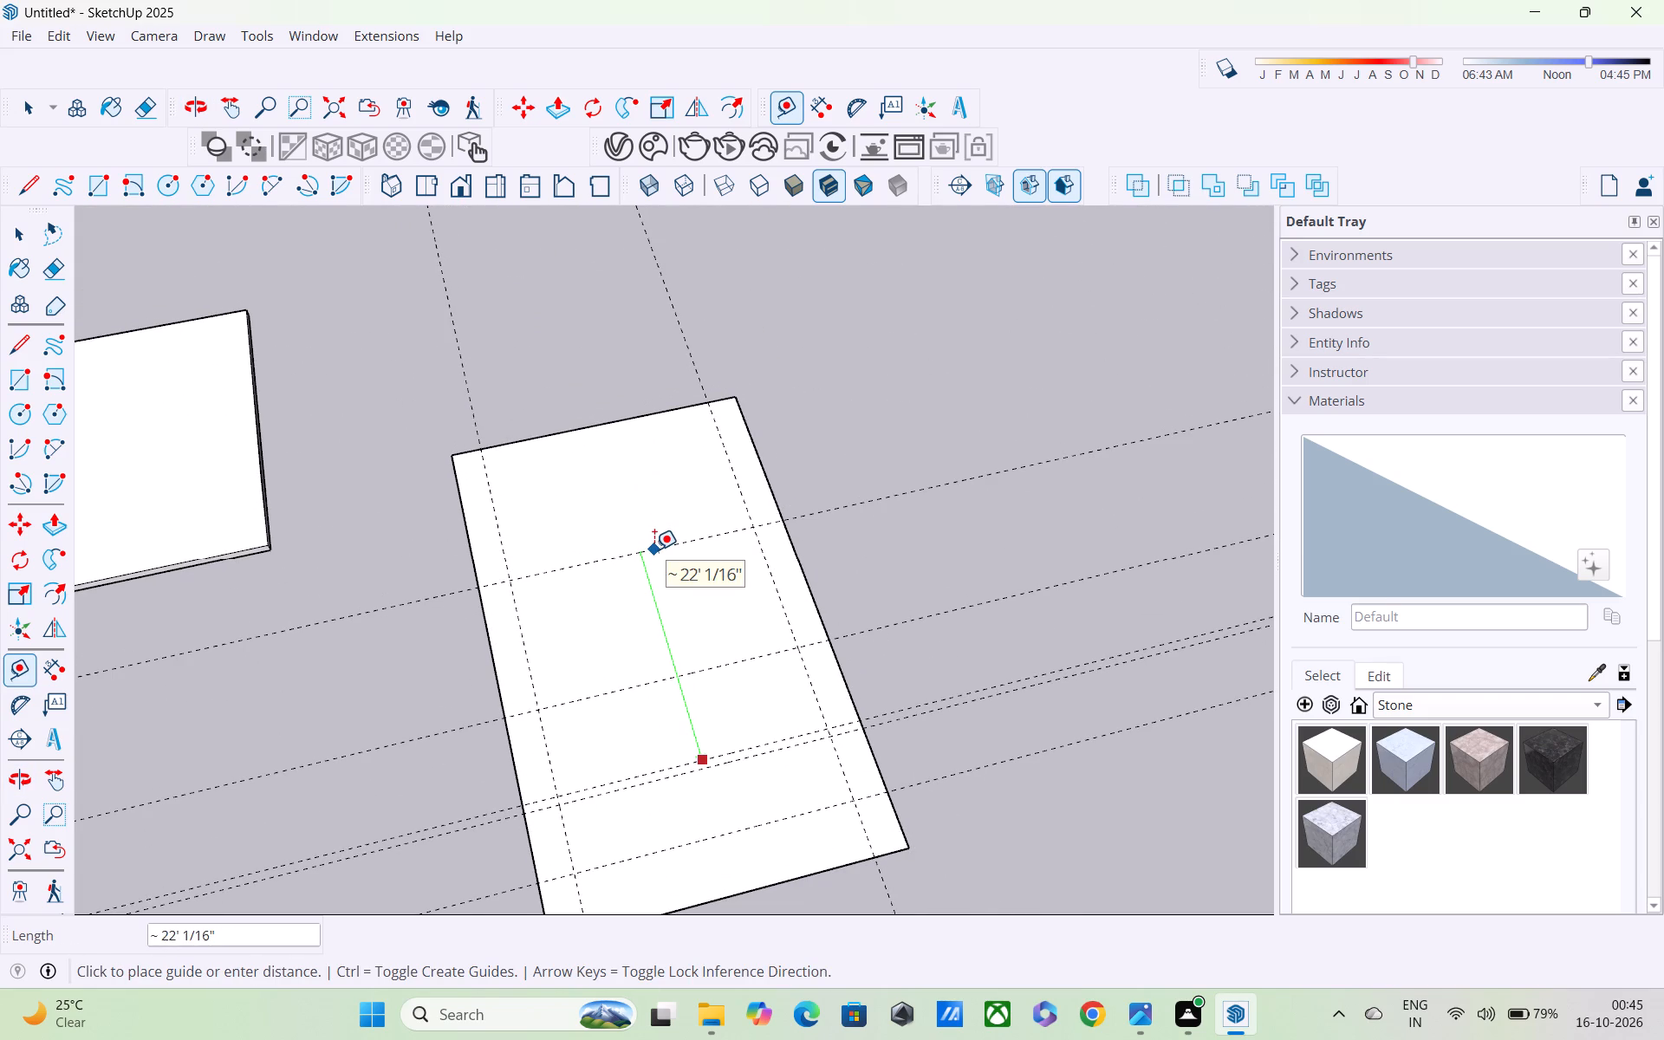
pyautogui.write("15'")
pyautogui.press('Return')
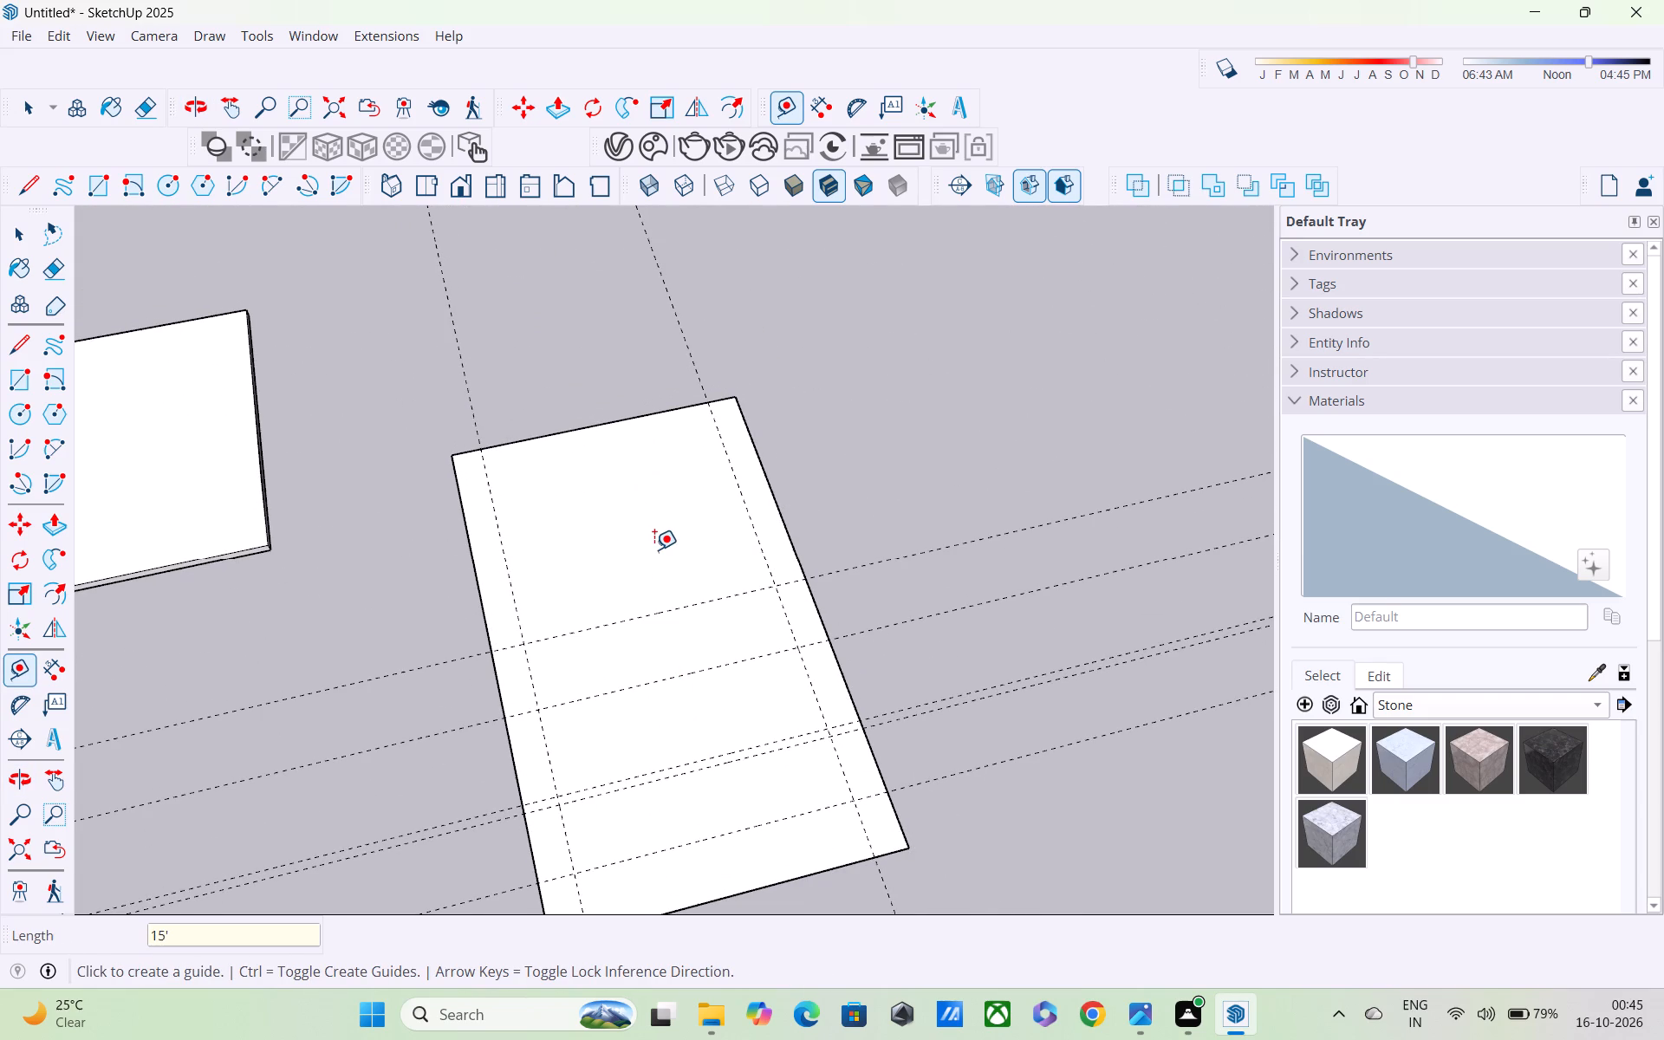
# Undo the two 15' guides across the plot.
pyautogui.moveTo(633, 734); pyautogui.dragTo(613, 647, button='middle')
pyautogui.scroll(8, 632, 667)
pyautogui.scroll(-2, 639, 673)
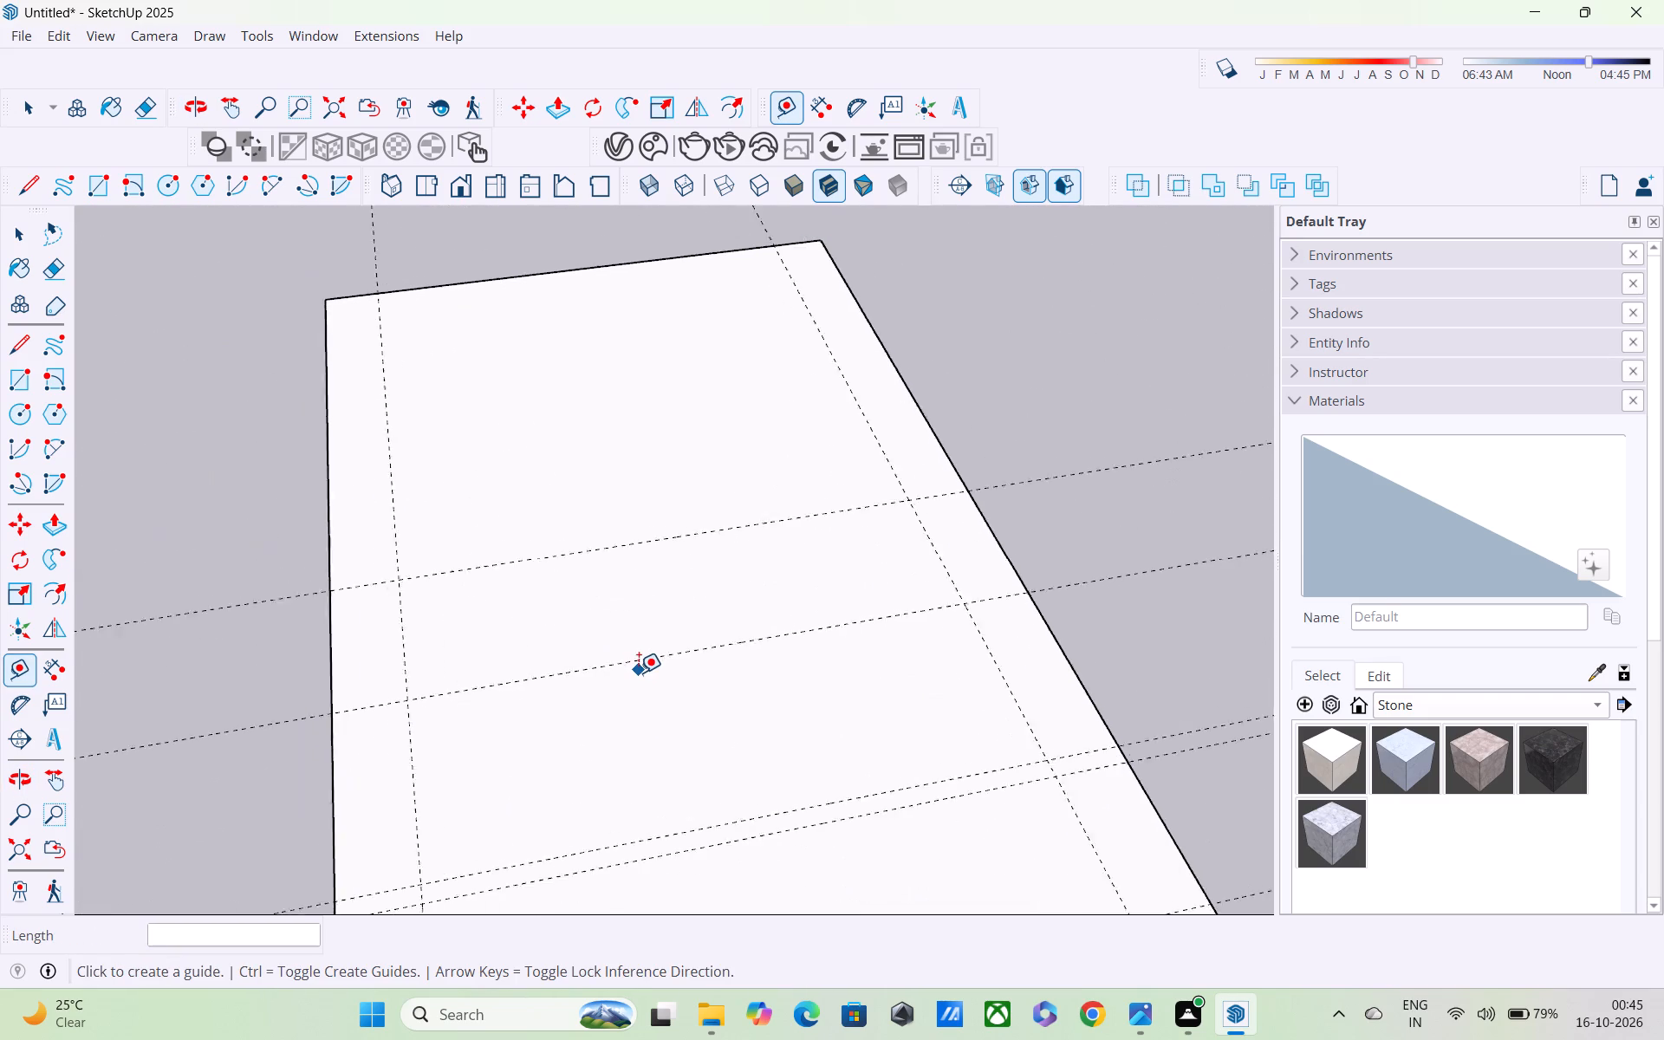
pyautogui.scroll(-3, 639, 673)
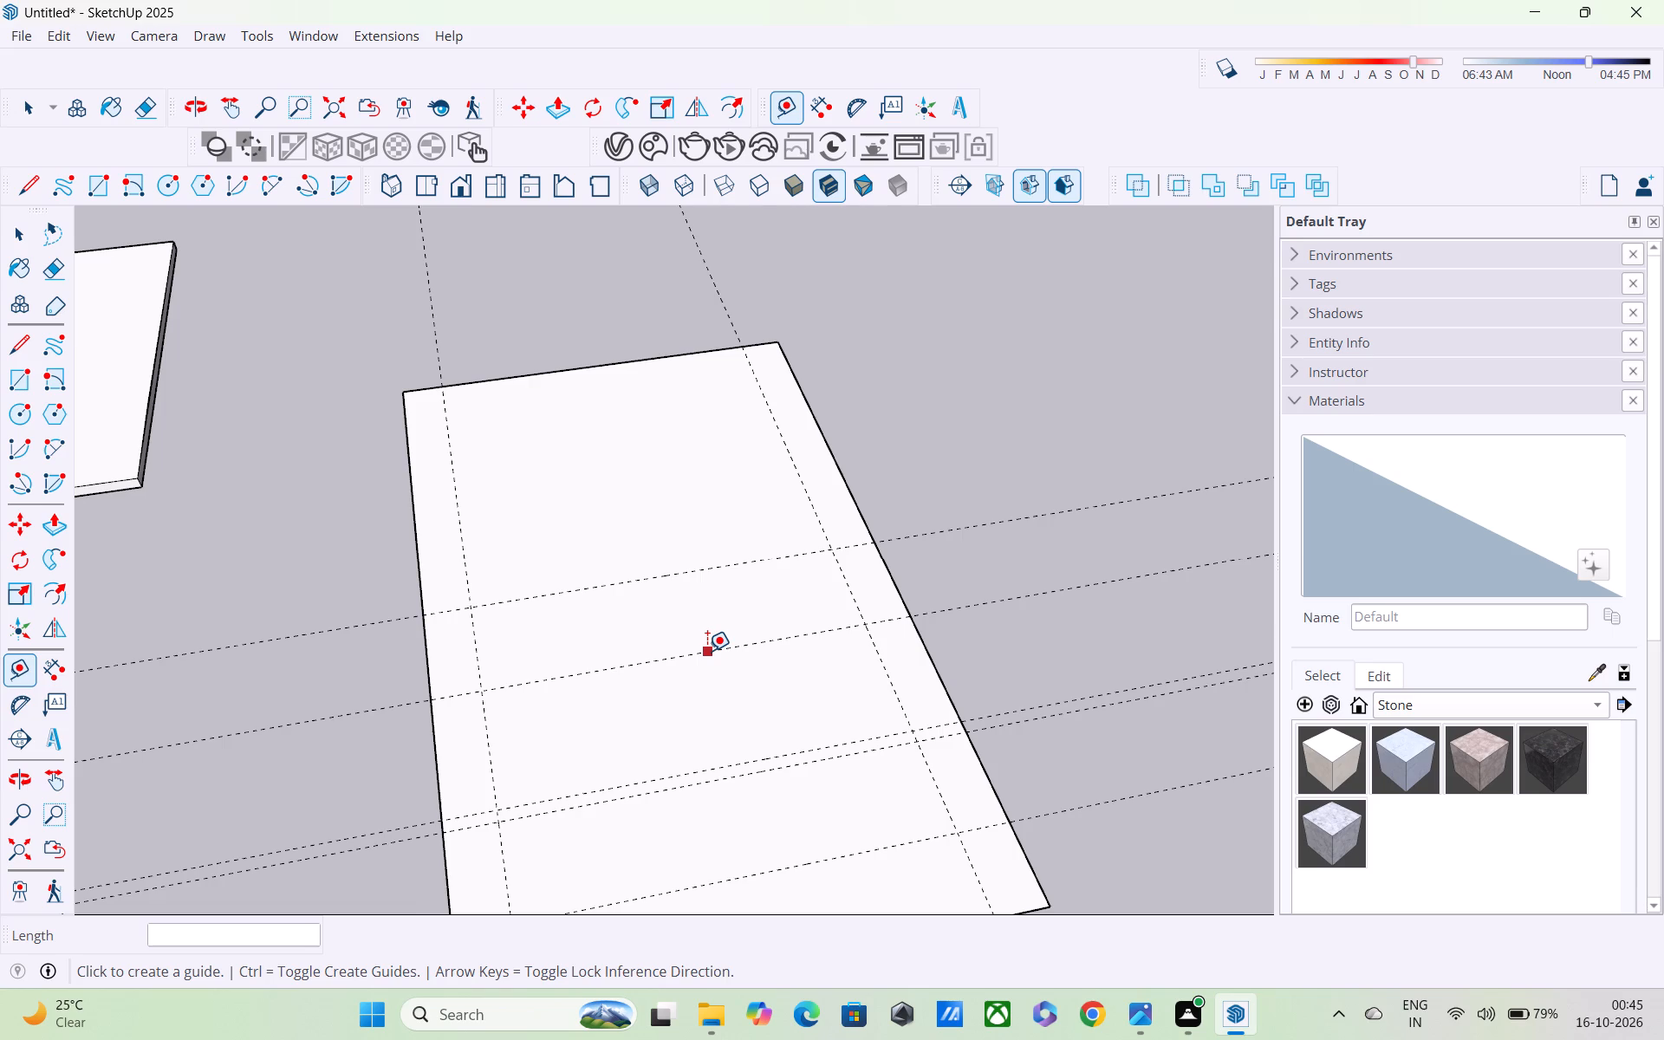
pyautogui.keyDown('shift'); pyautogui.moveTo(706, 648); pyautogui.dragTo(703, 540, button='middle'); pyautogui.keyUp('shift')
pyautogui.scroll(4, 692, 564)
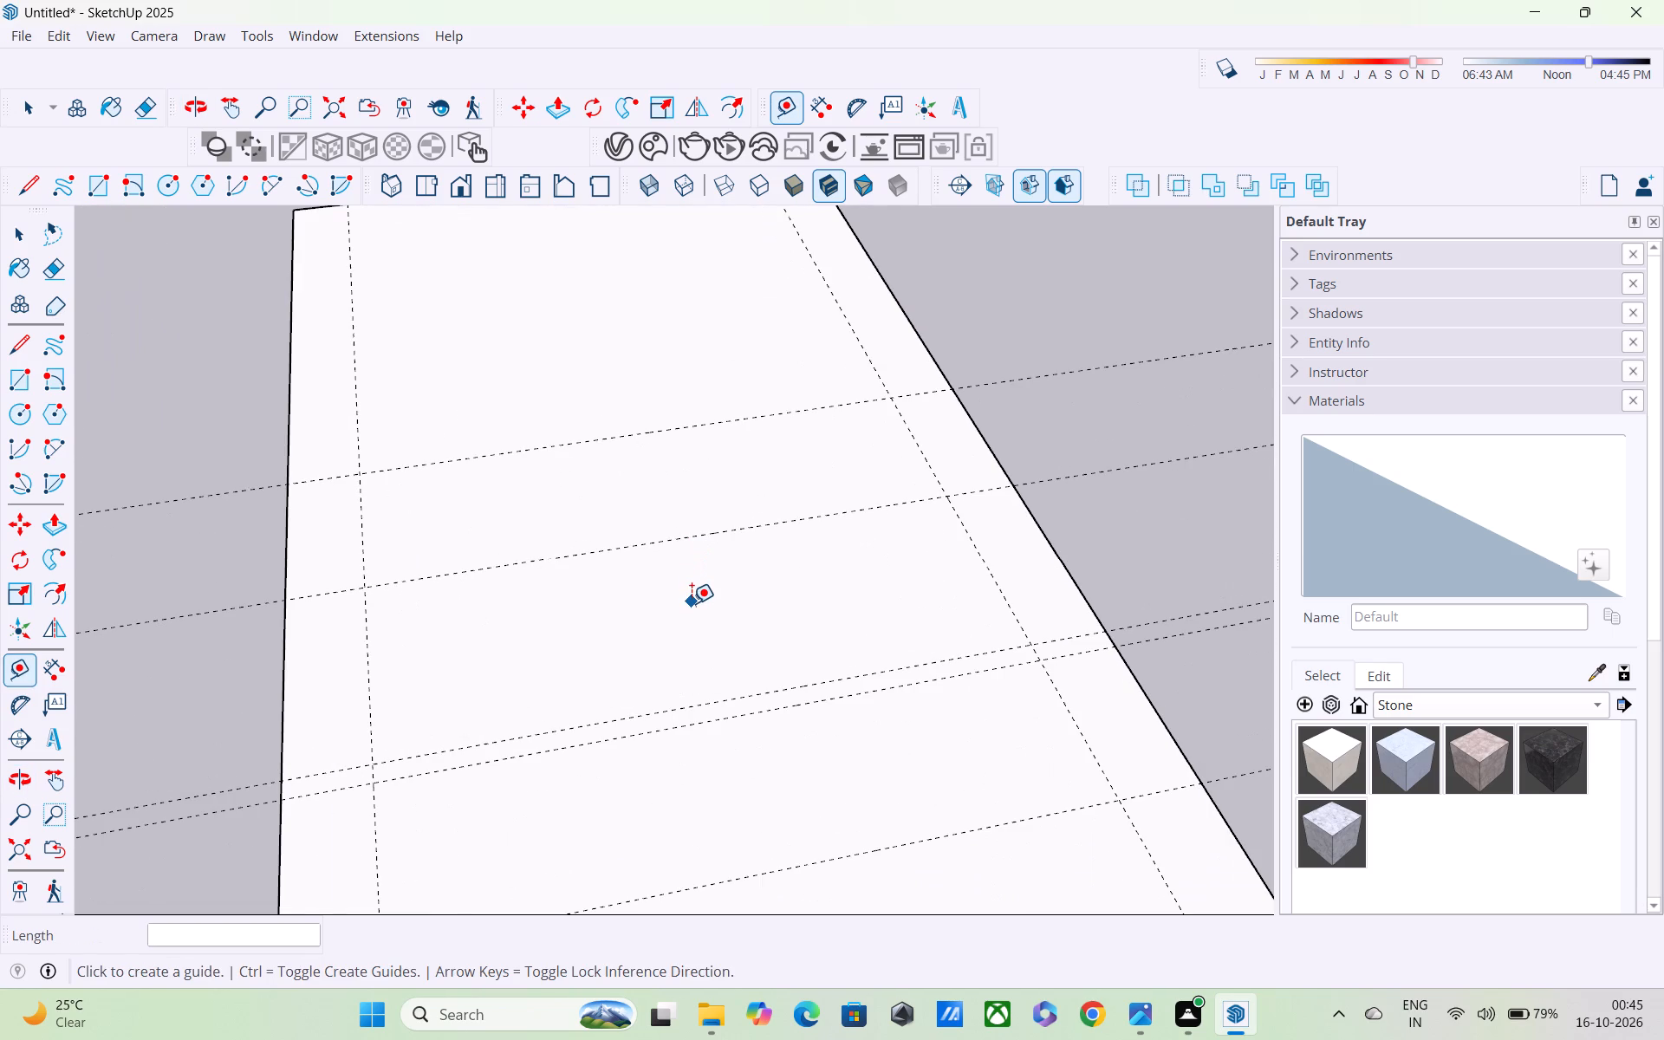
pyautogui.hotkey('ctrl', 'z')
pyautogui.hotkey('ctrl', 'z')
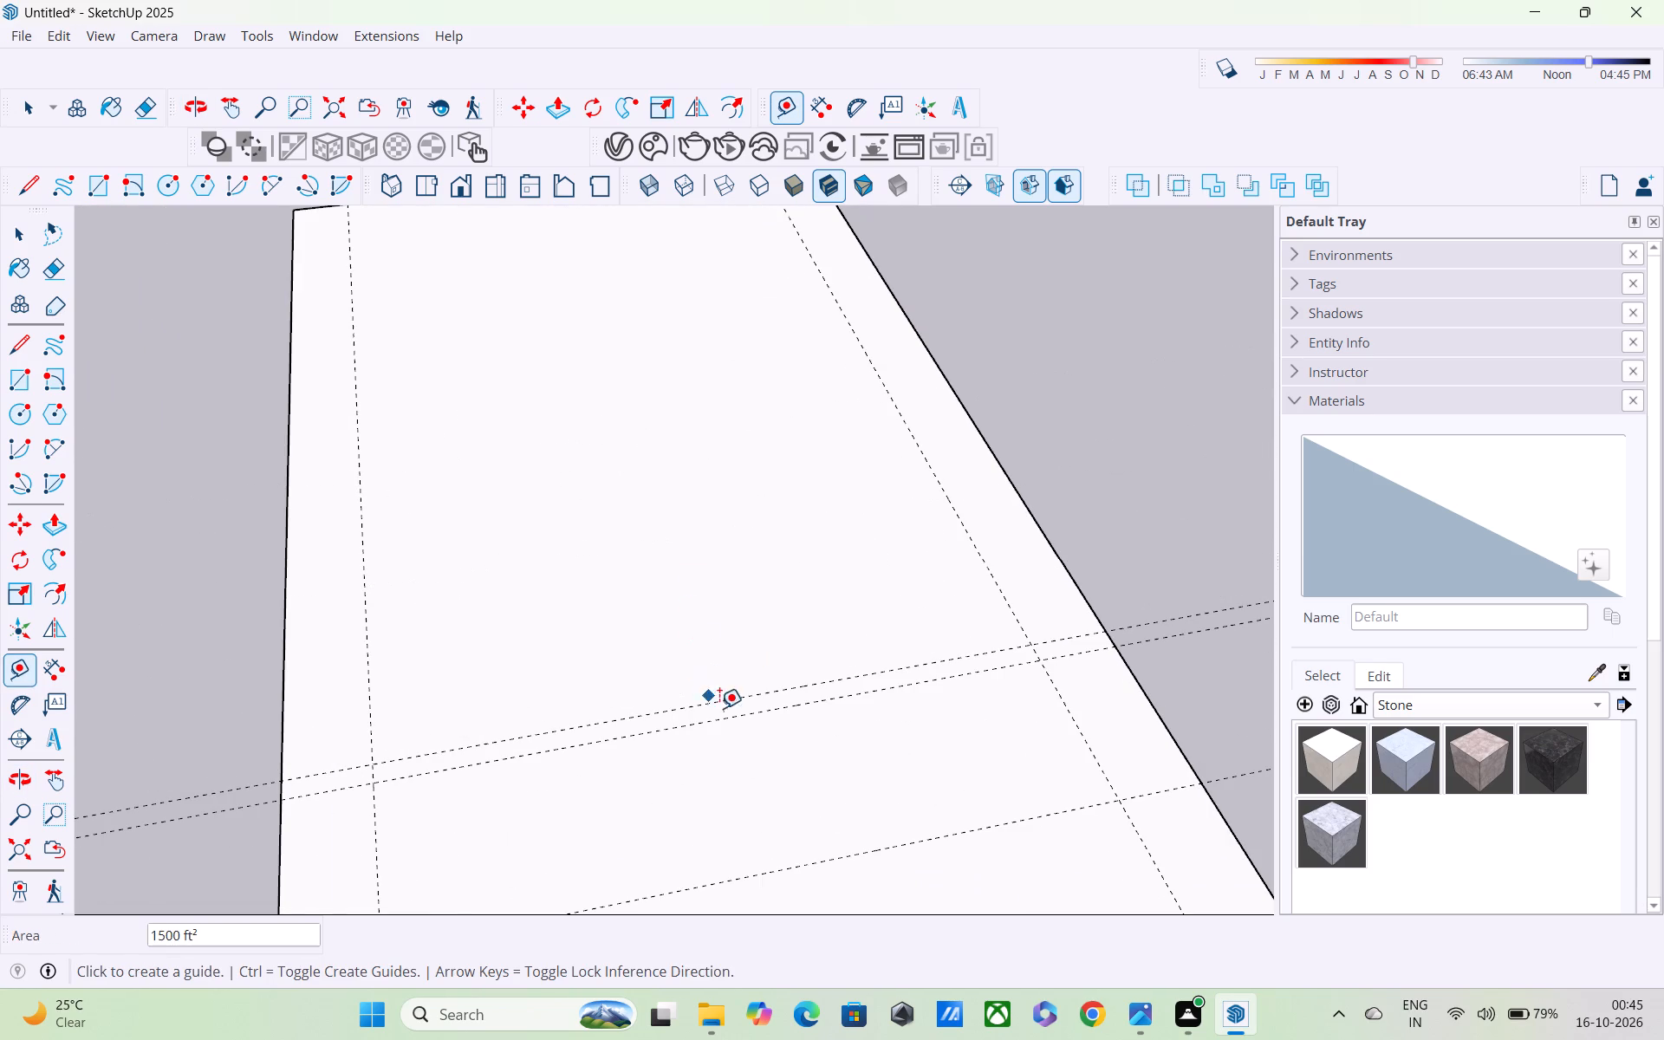
# Place a guide 15' from the inner line of the existing crosswise 9" guide pair towards the plot's far end, and another 9" beyond it.
pyautogui.scroll(-5, 738, 727)
pyautogui.keyDown('shift'); pyautogui.moveTo(753, 764); pyautogui.dragTo(745, 680, button='middle'); pyautogui.keyUp('shift')
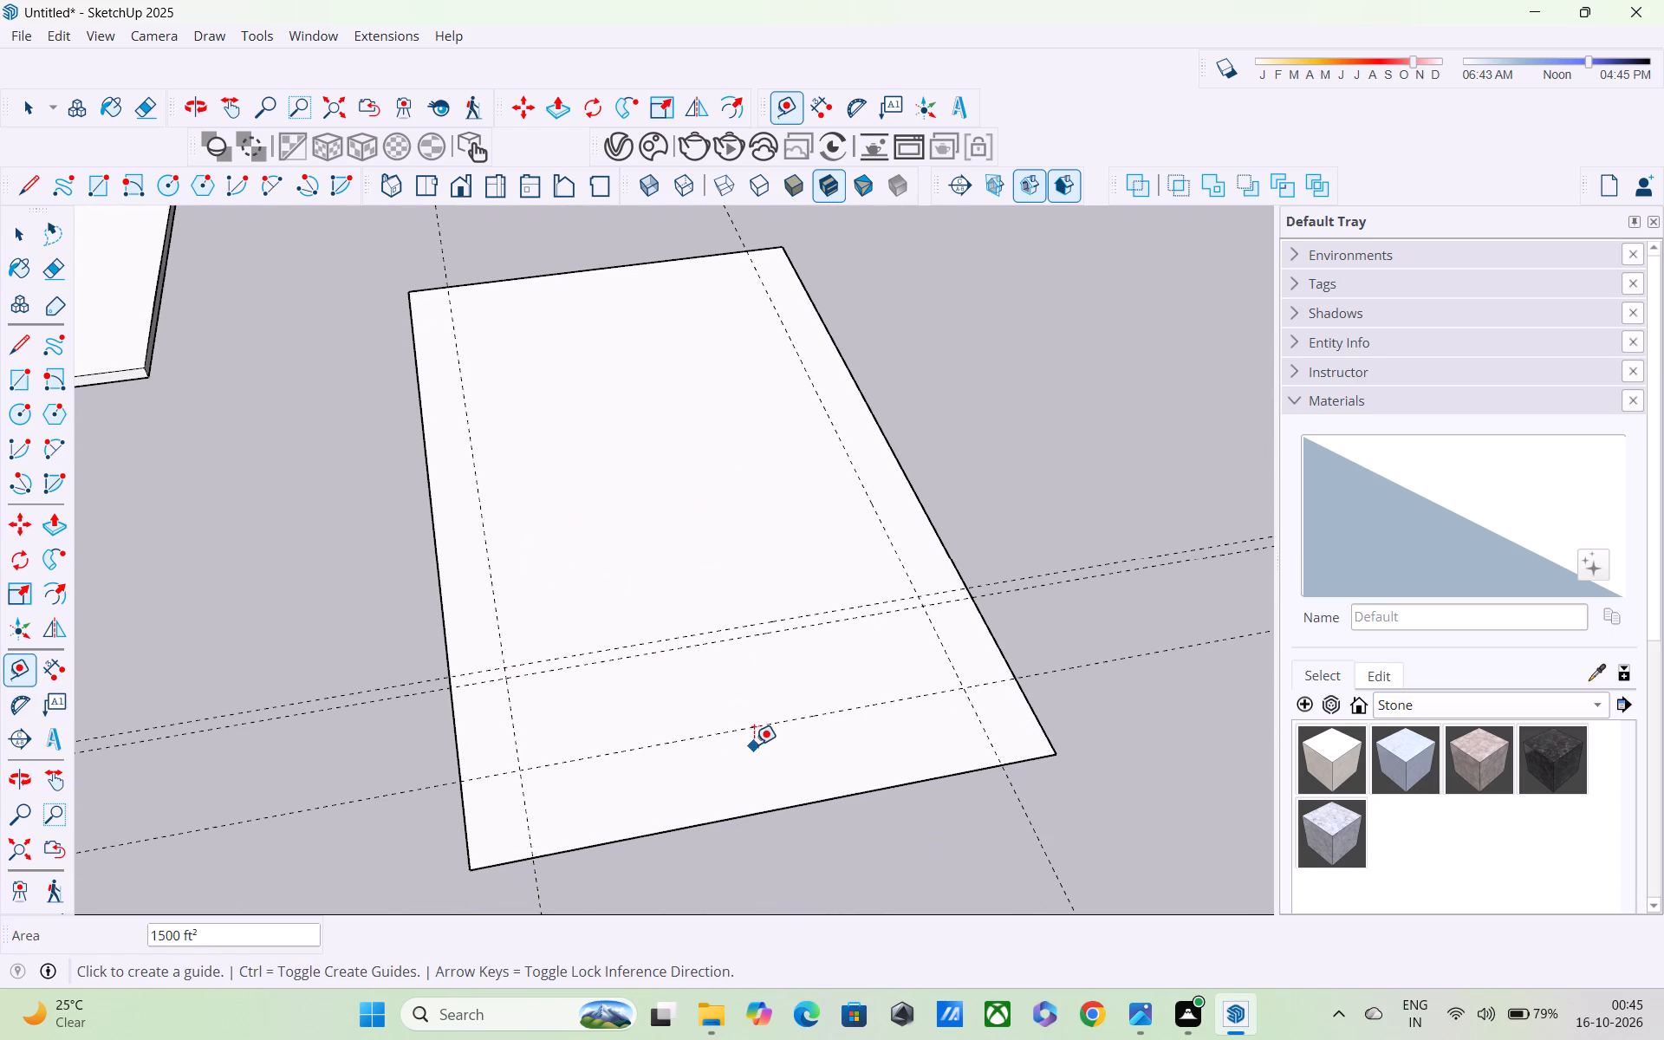
pyautogui.click(755, 731)
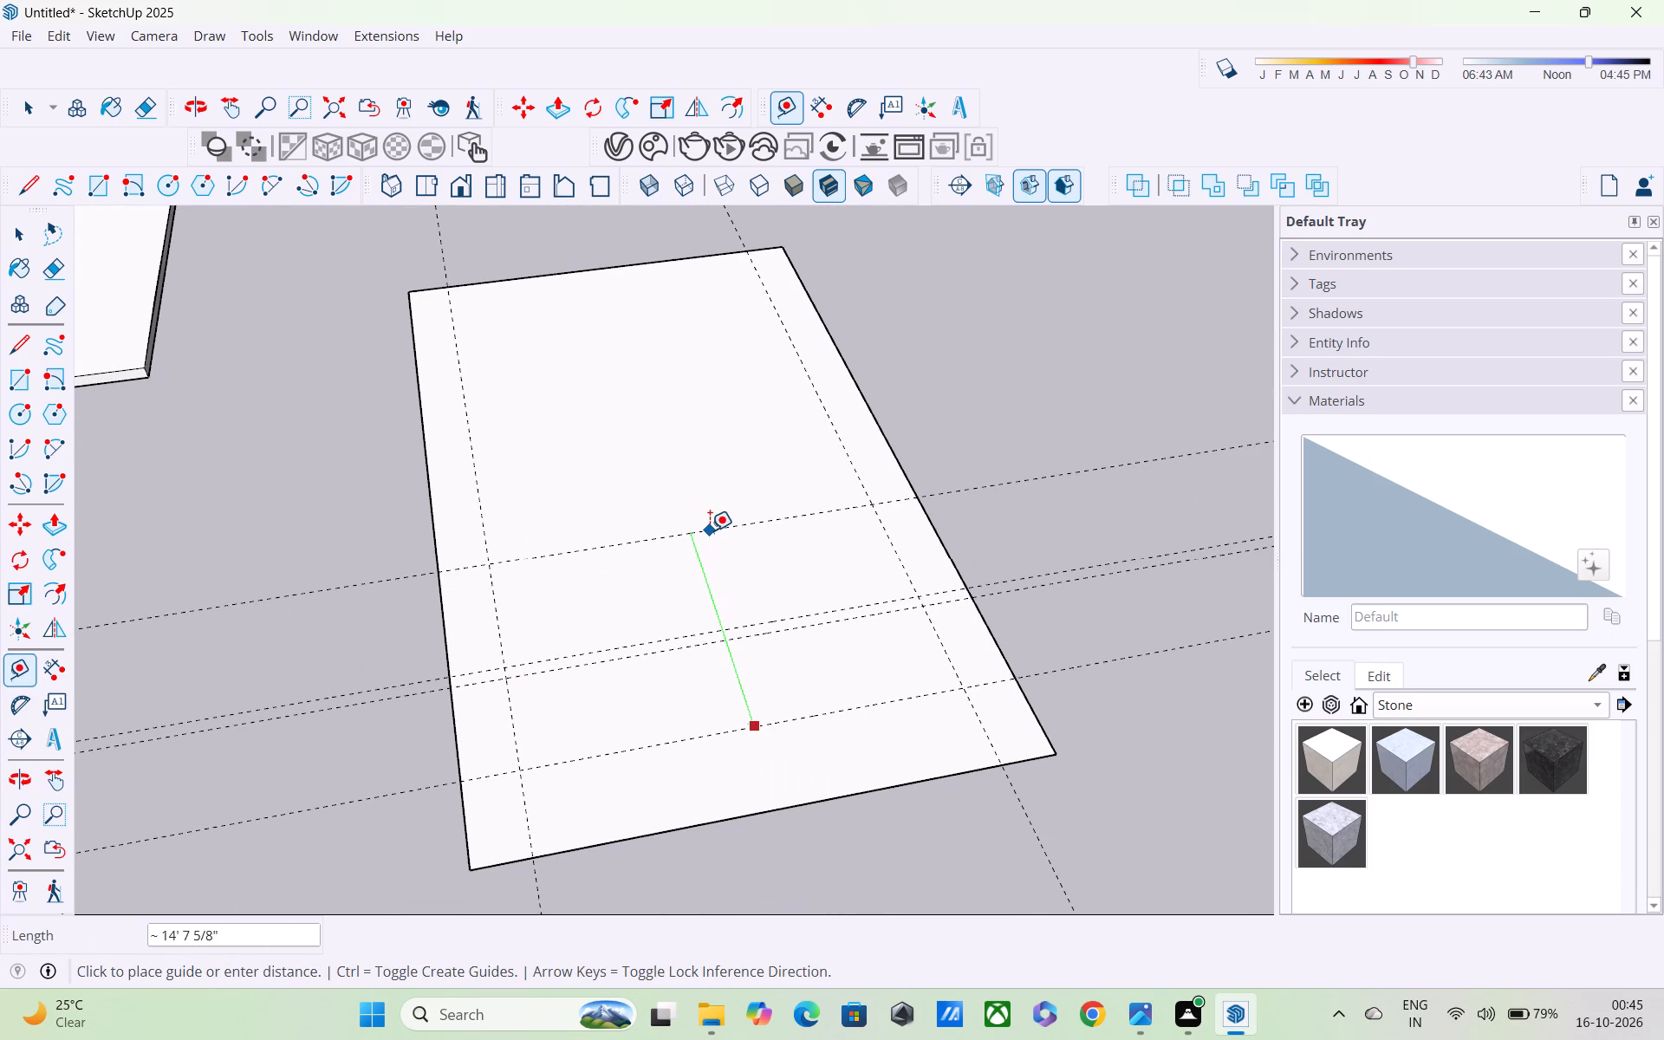
pyautogui.press('Escape')
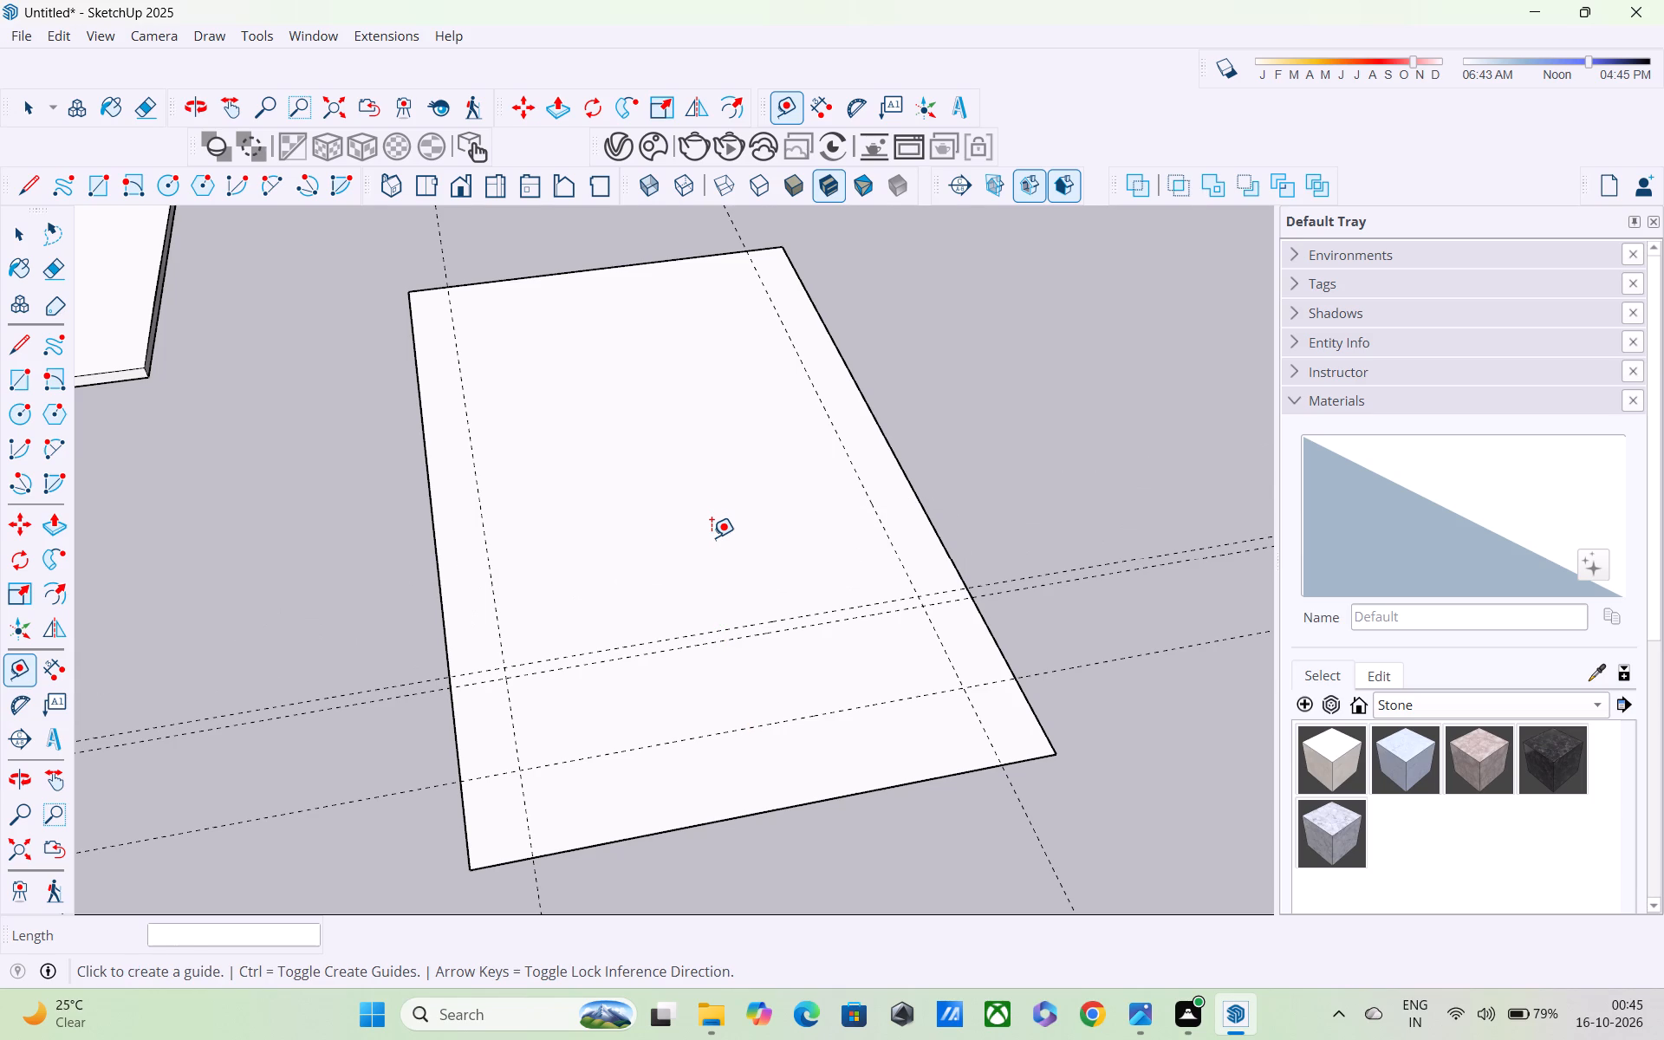
pyautogui.click(739, 627)
pyautogui.write("15'")
pyautogui.press('Return')
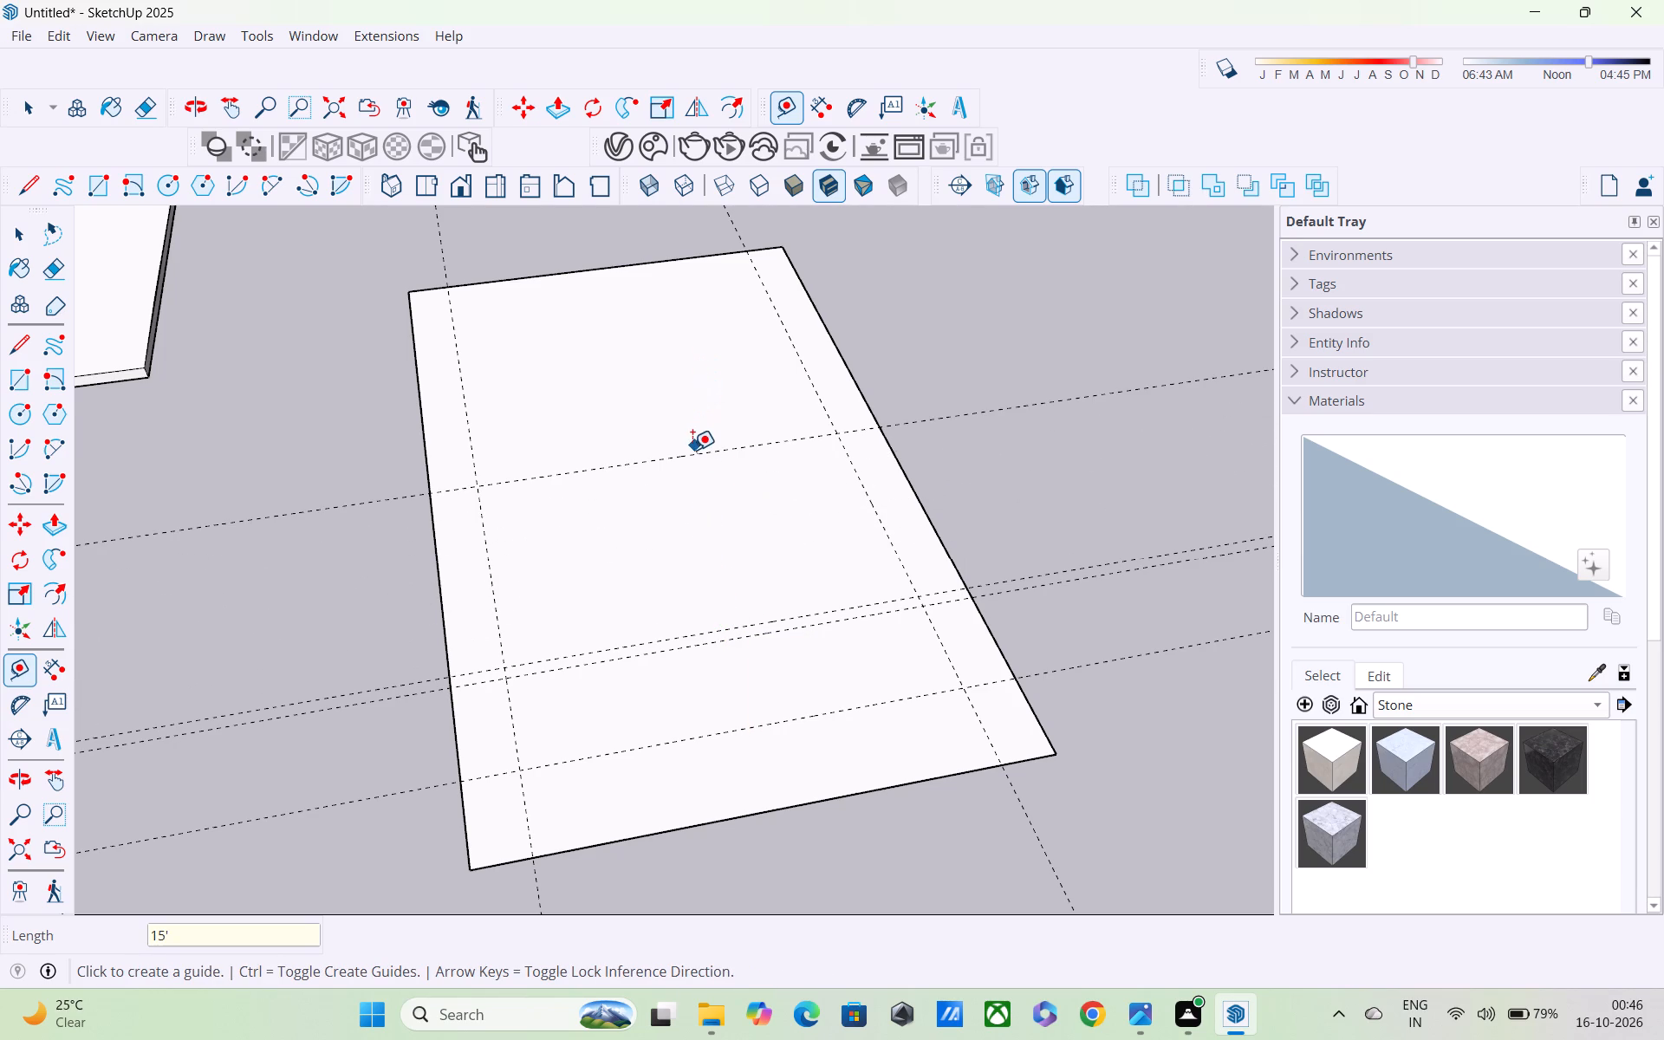
pyautogui.click(692, 451)
pyautogui.press('1')
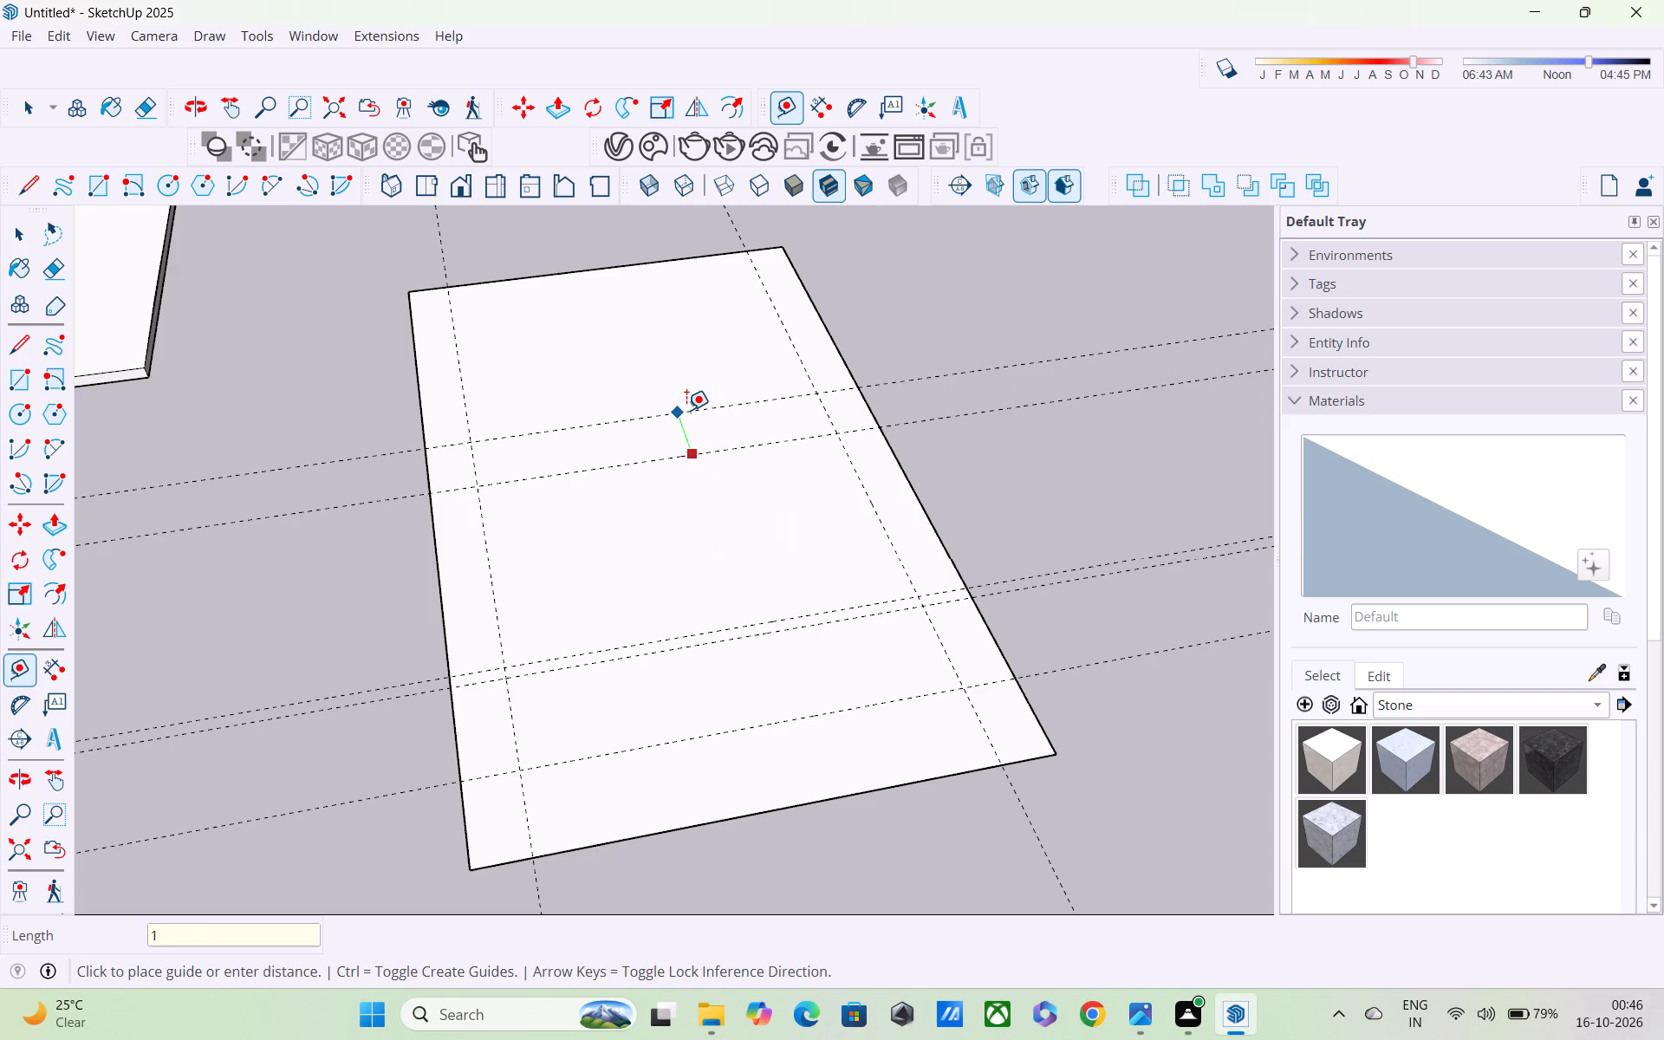
pyautogui.press('BackSpace')
pyautogui.write('9"')
pyautogui.press('Return')
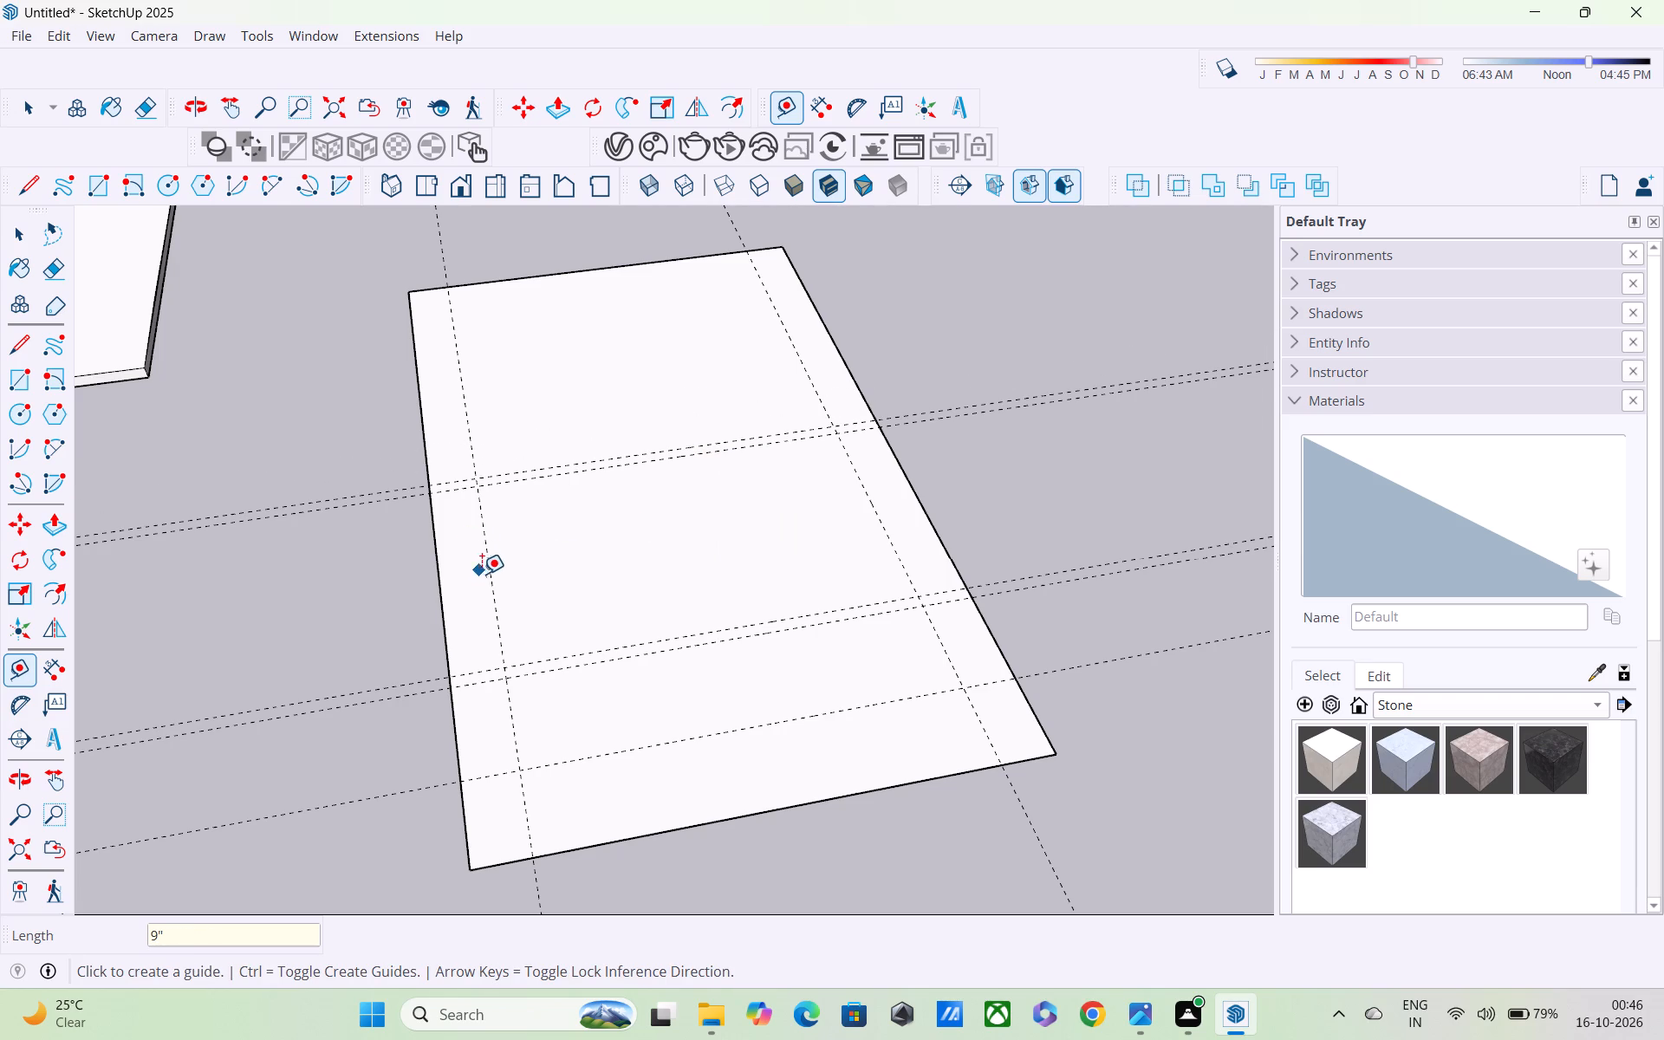
# Add a guide 9" inward from each of the two lengthwise side setback guides for the wall thickness.
pyautogui.click(497, 596)
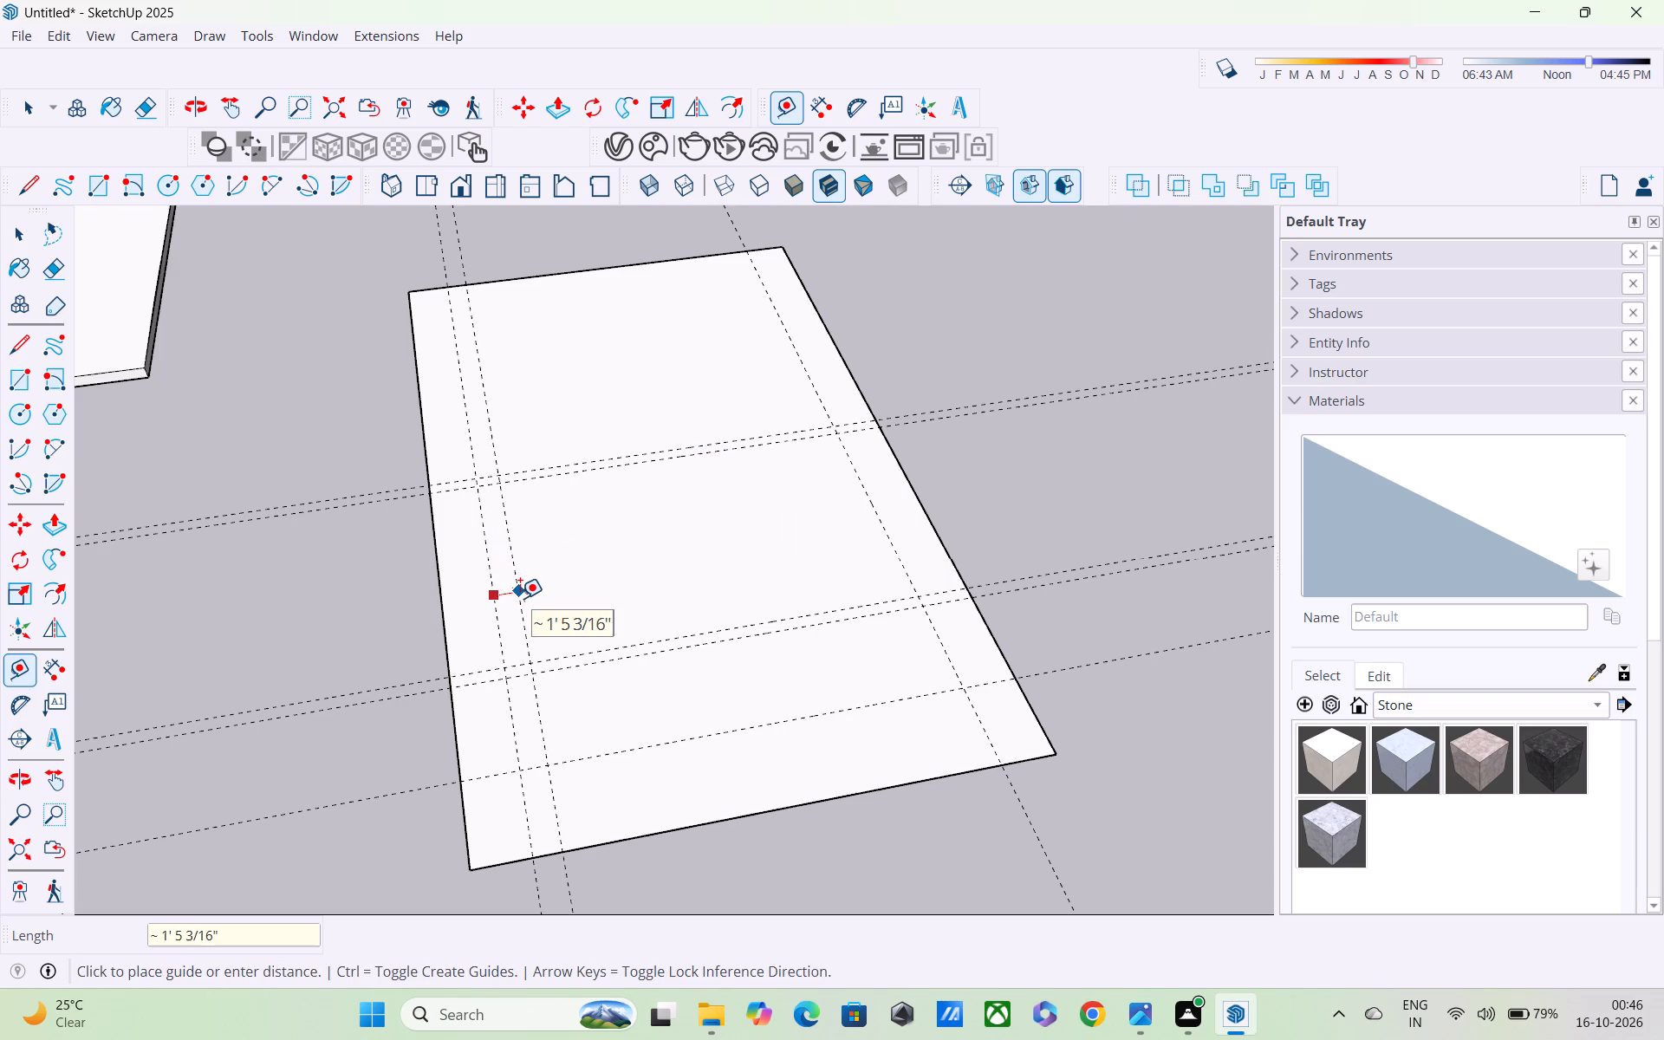
pyautogui.write('9"')
pyautogui.press('Return')
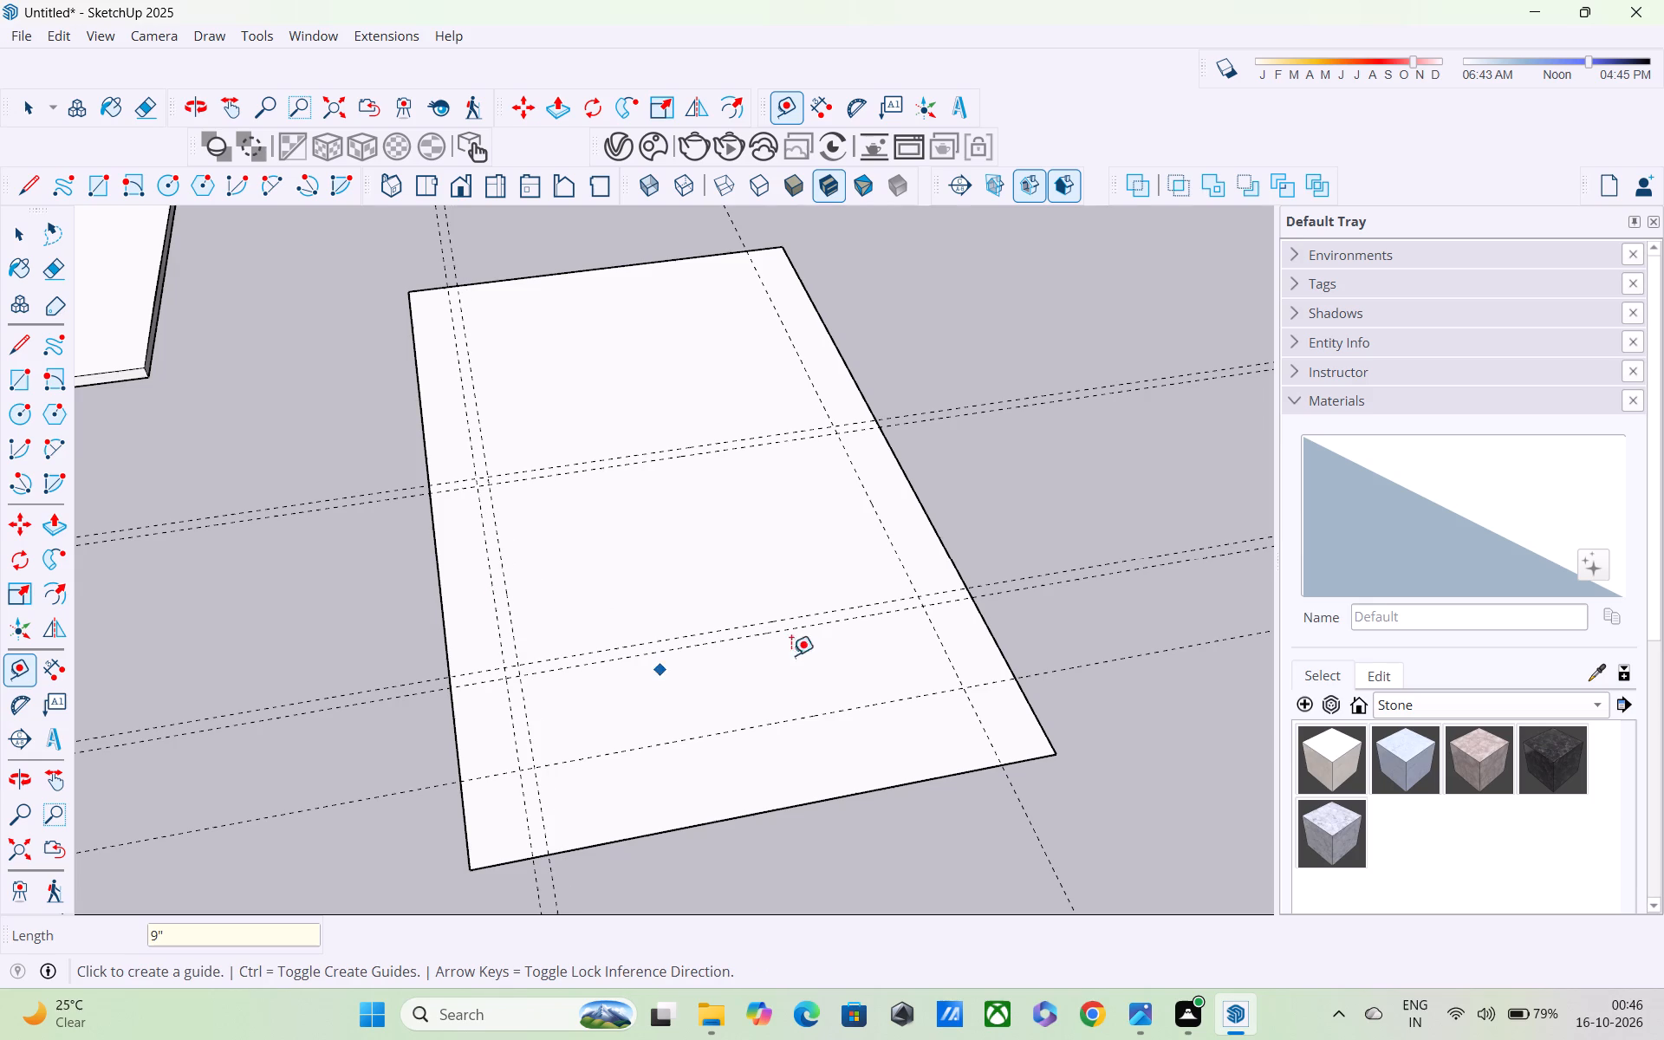
pyautogui.click(879, 505)
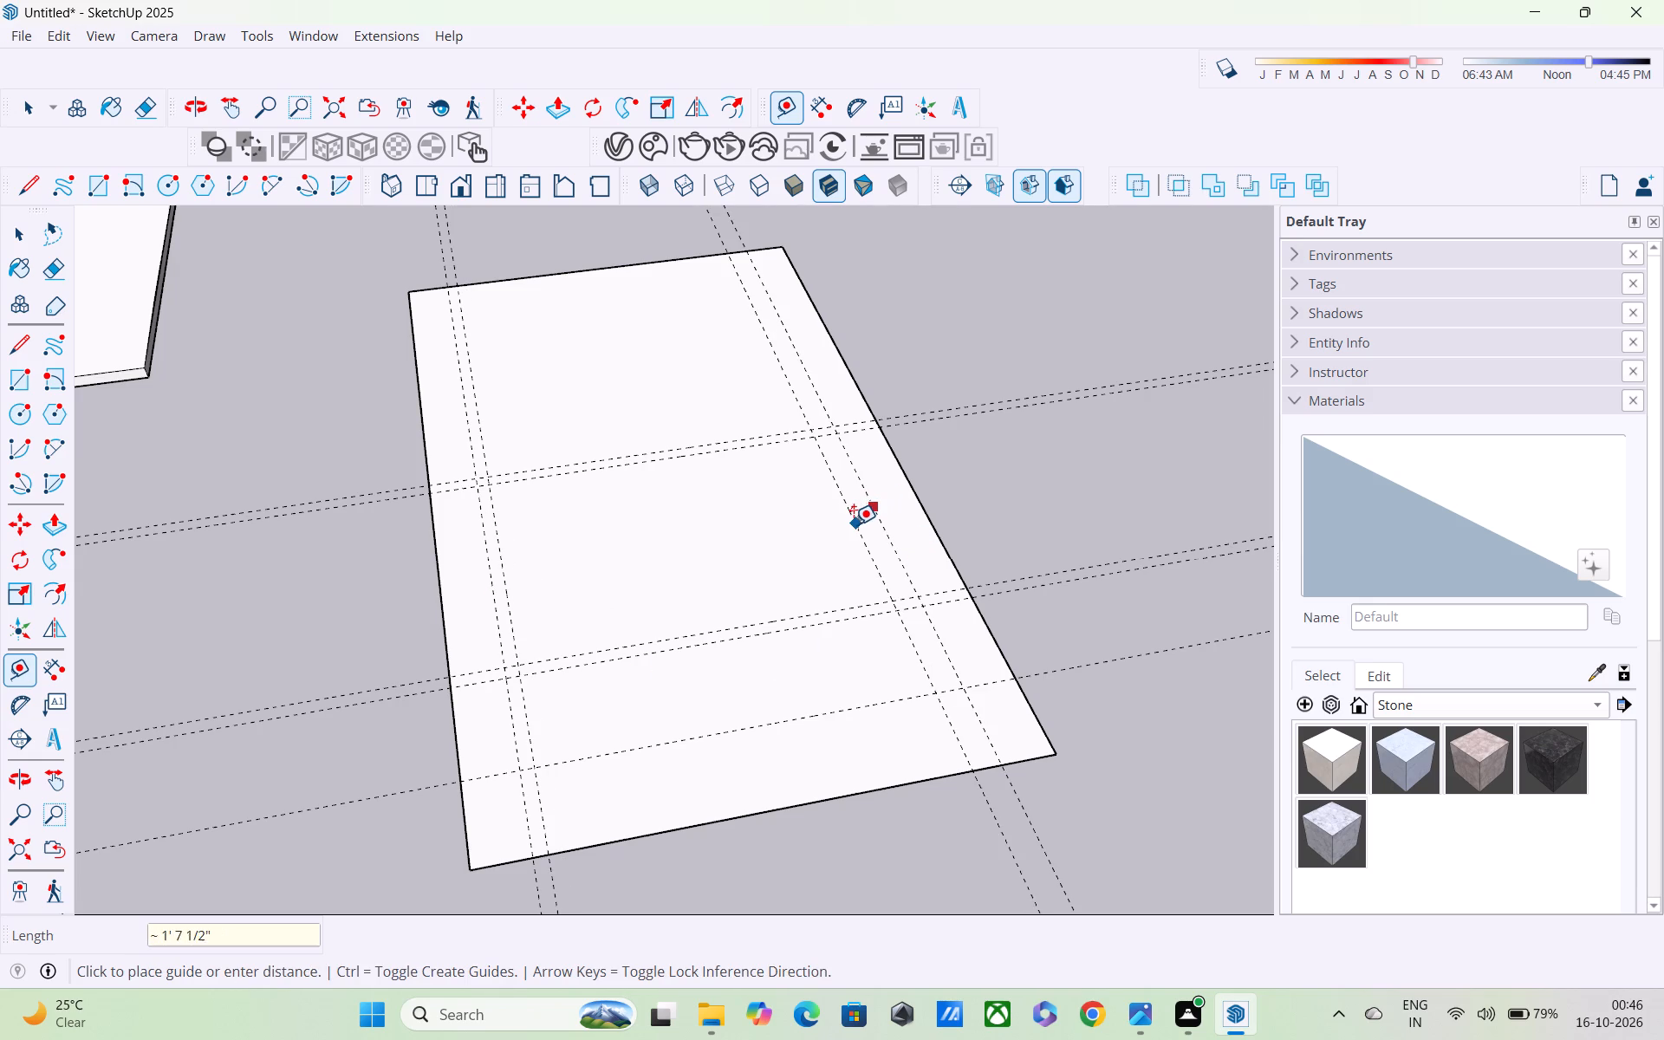
pyautogui.write('9"')
pyautogui.press('Return')
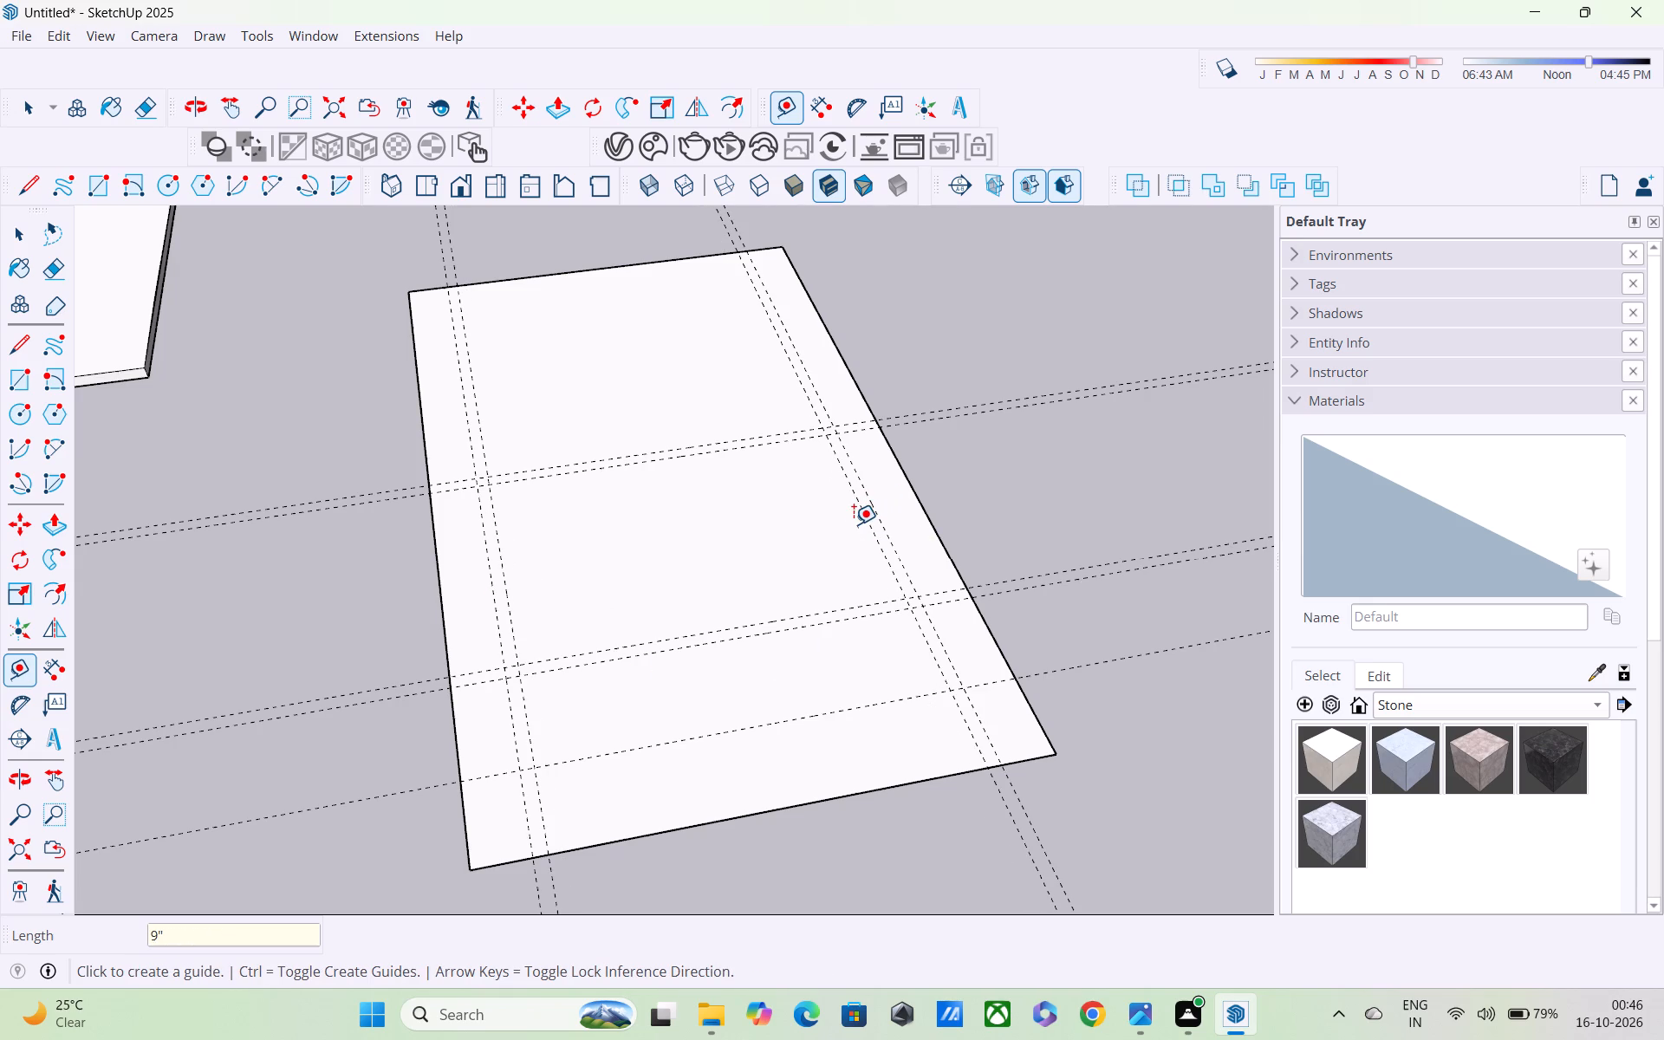
# Place a lengthwise guide 10' from the inner line of the slab-side wall pair, and another 9" beyond it.
pyautogui.click(532, 715)
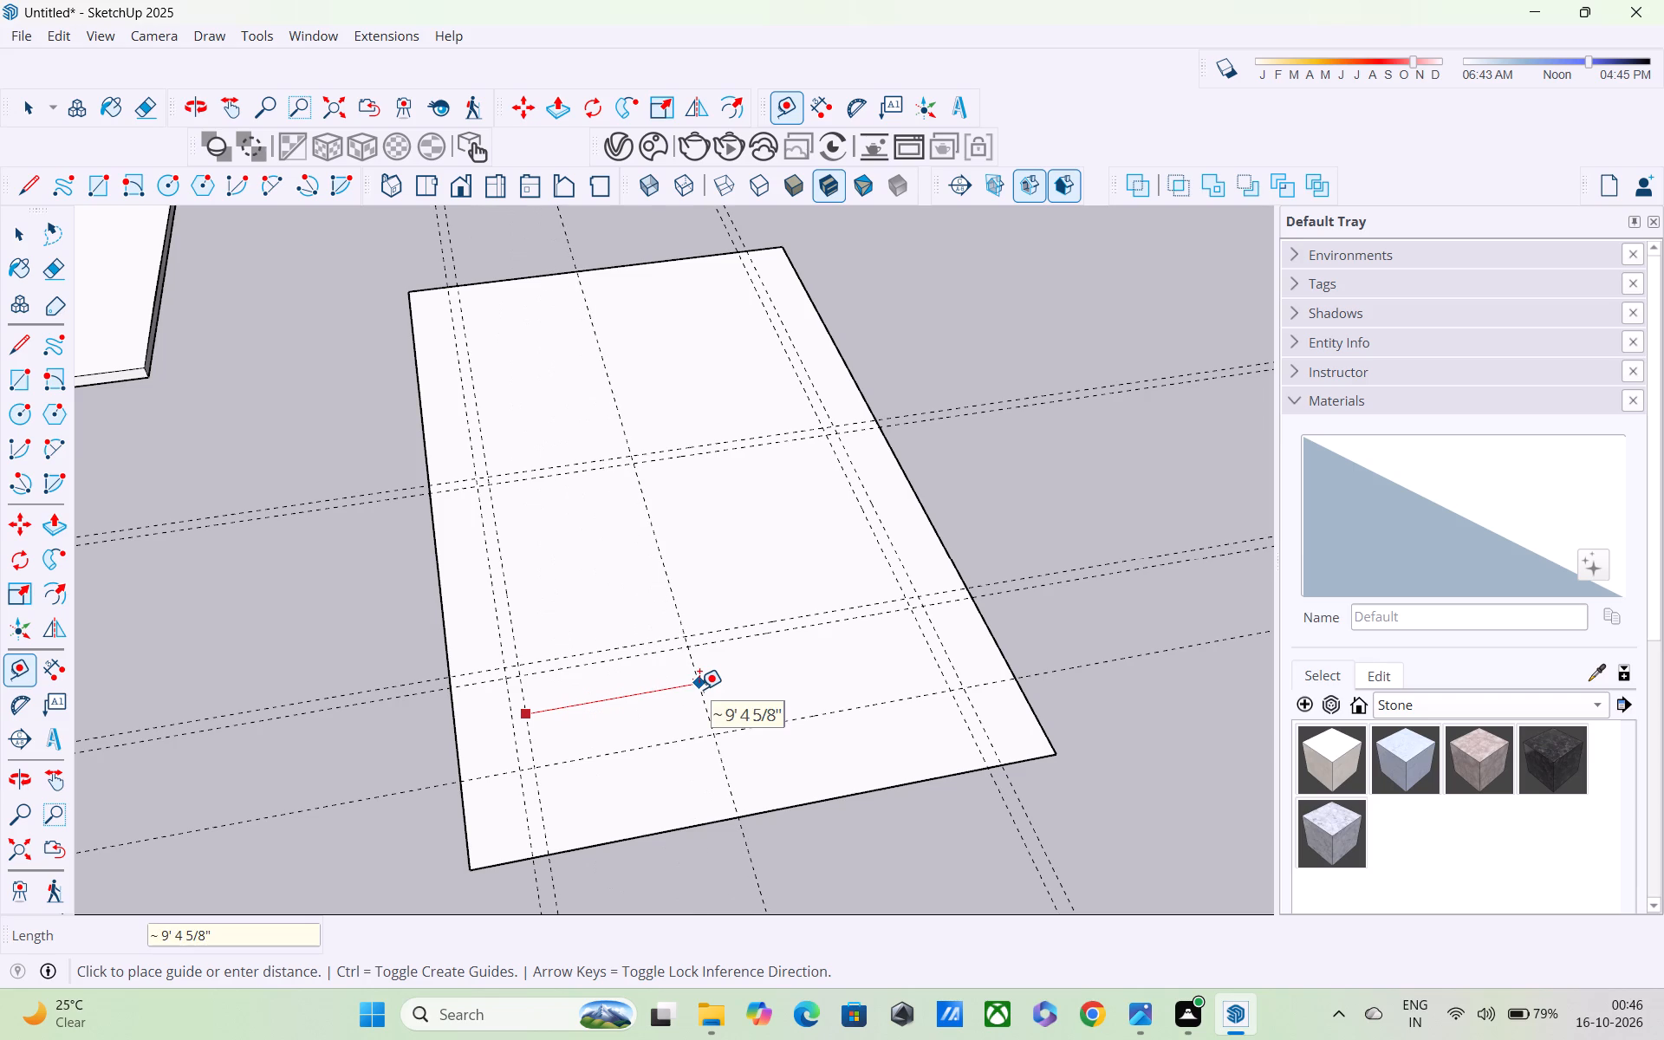
pyautogui.write("10'")
pyautogui.press('Return')
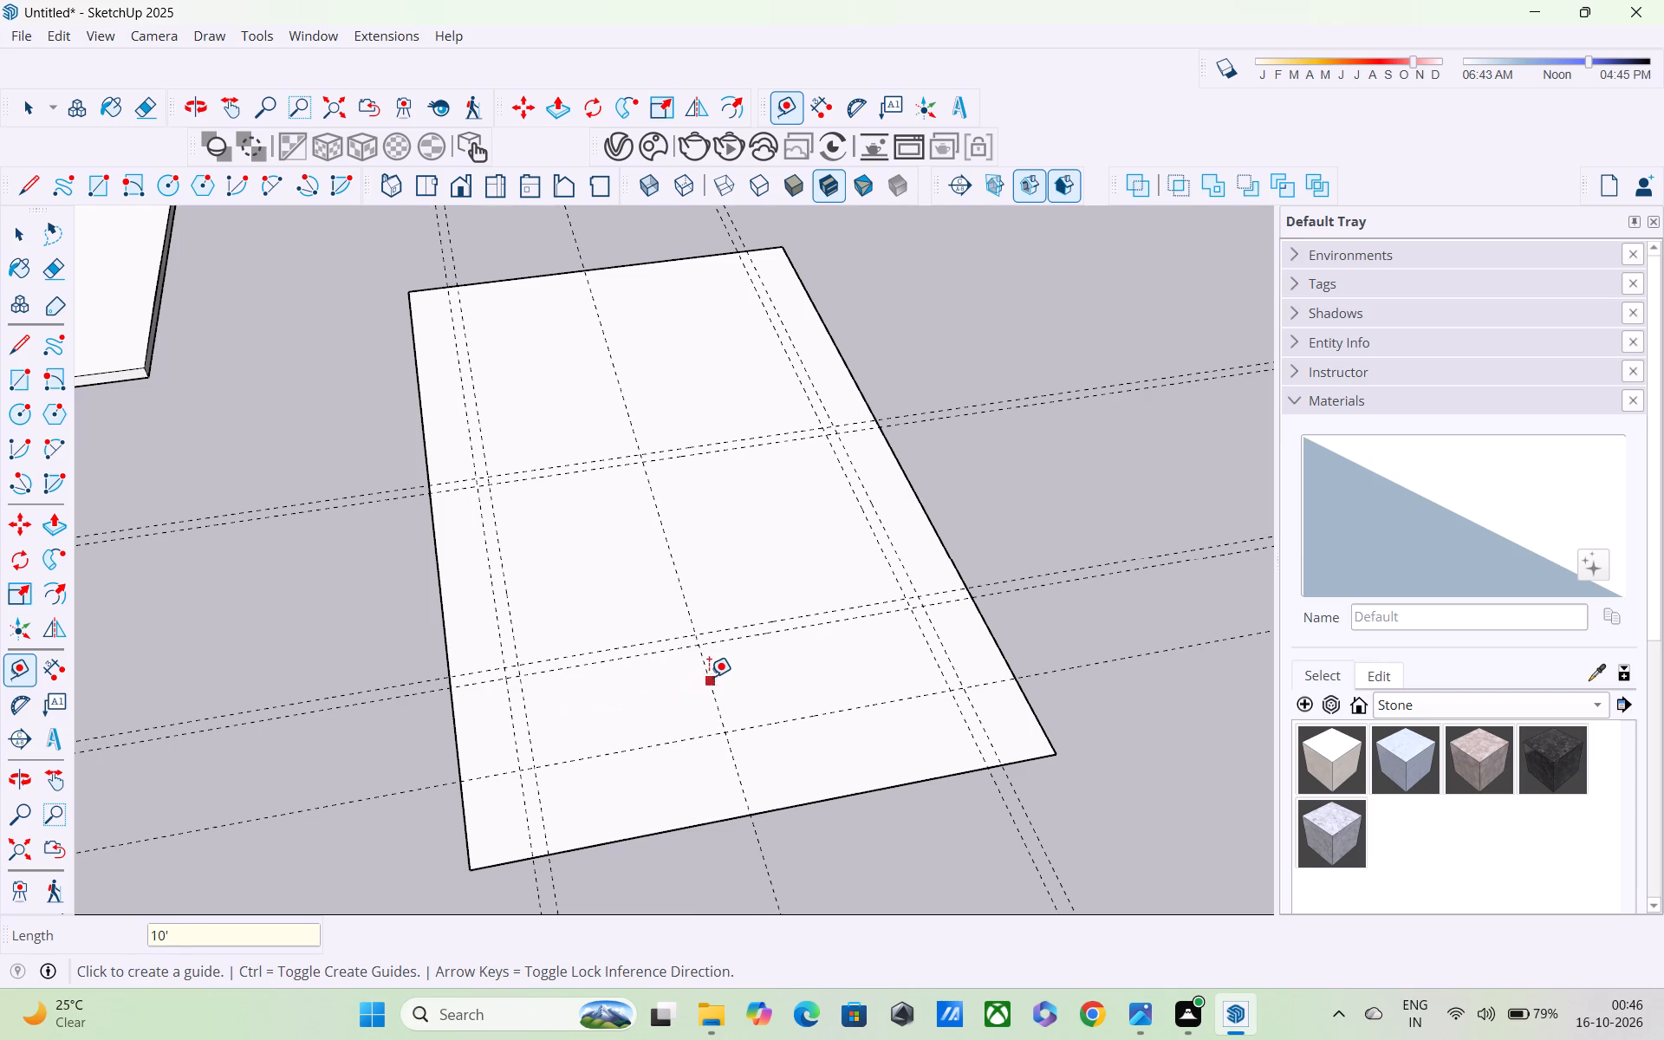
pyautogui.click(709, 677)
pyautogui.write('9"')
pyautogui.press('Return')
# Place a guide 5' in from the plot's far short edge, and another 9" from it back towards that edge.
pyautogui.keyDown('shift'); pyautogui.moveTo(695, 439); pyautogui.dragTo(714, 462, button='middle'); pyautogui.keyUp('shift')
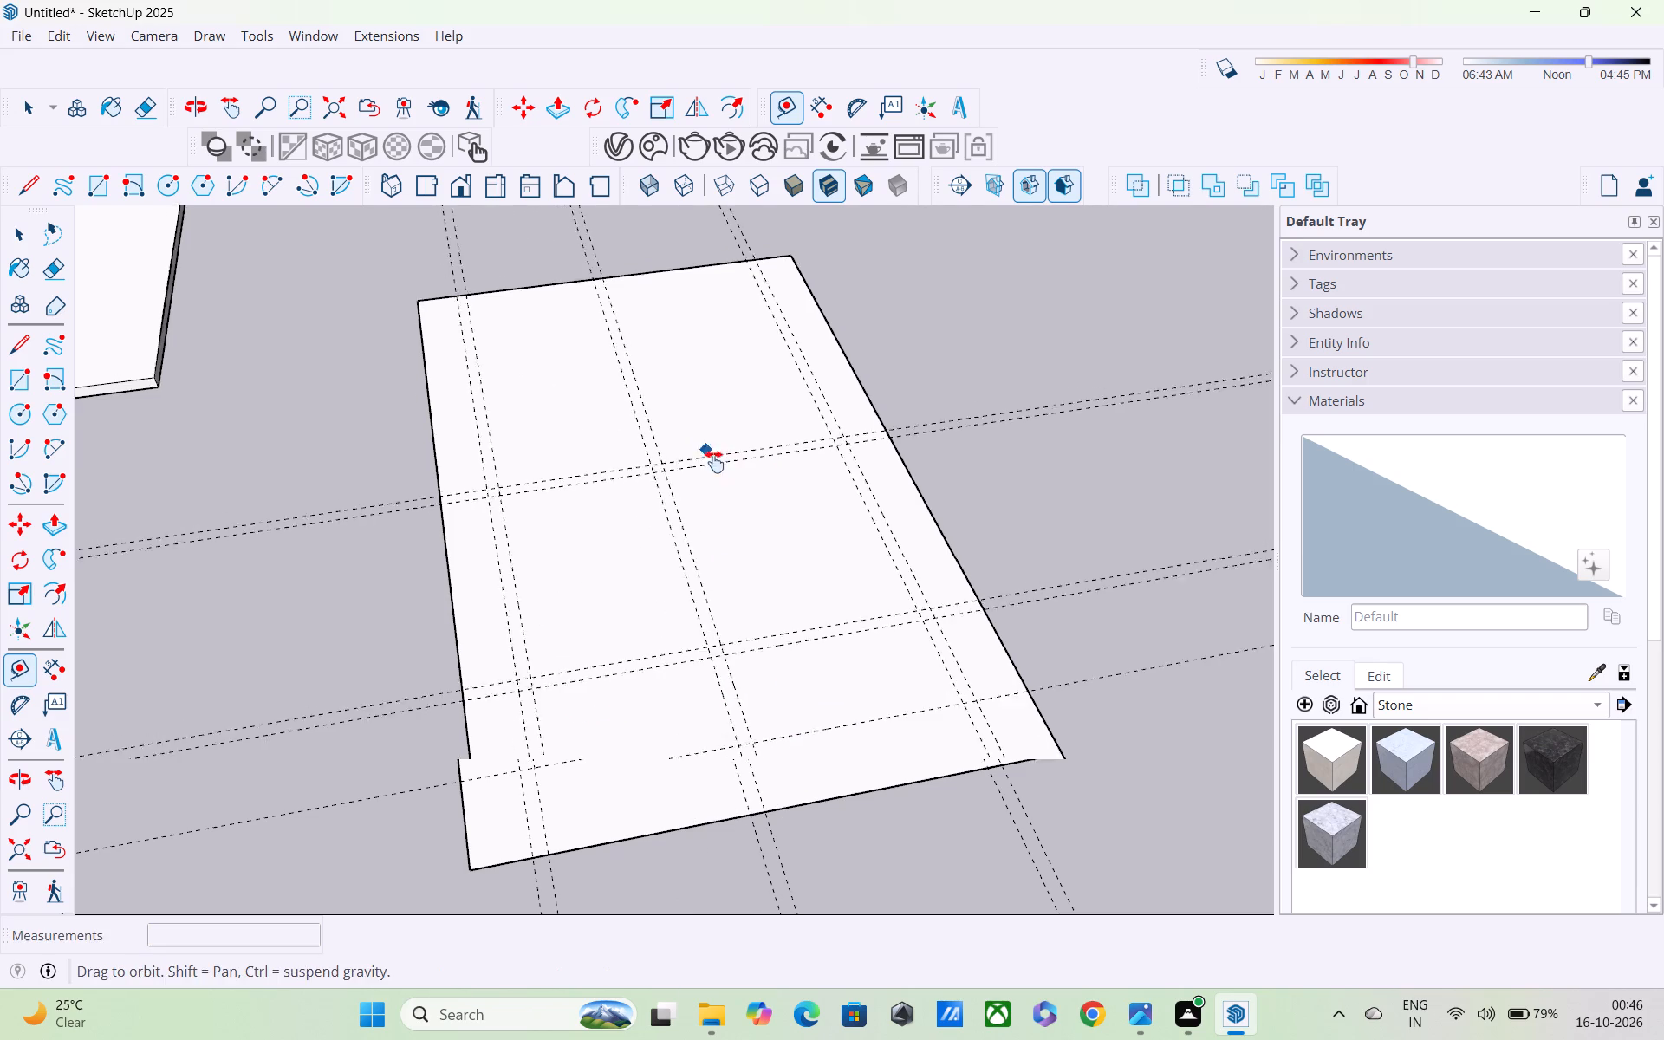
pyautogui.keyDown('shift'); pyautogui.moveTo(714, 462); pyautogui.dragTo(770, 858, button='middle'); pyautogui.keyUp('shift')
pyautogui.scroll(3, 743, 676)
pyautogui.click(725, 585)
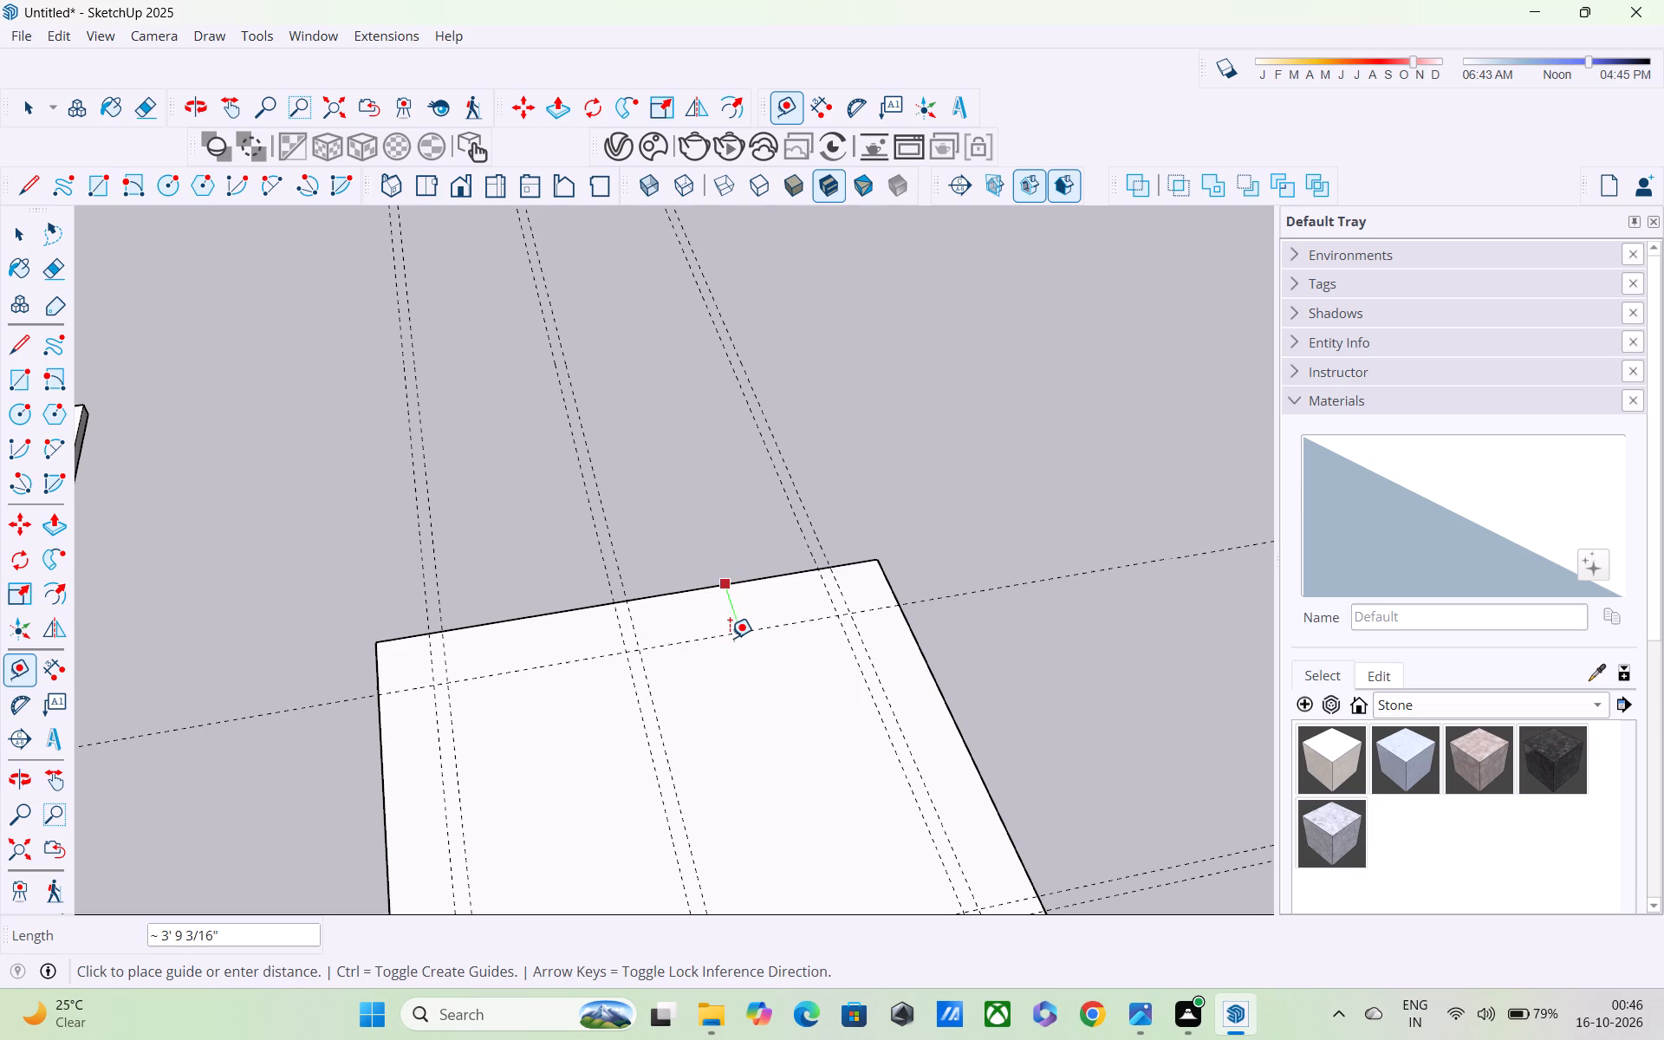
pyautogui.write("5'")
pyautogui.press('Return')
pyautogui.click(731, 648)
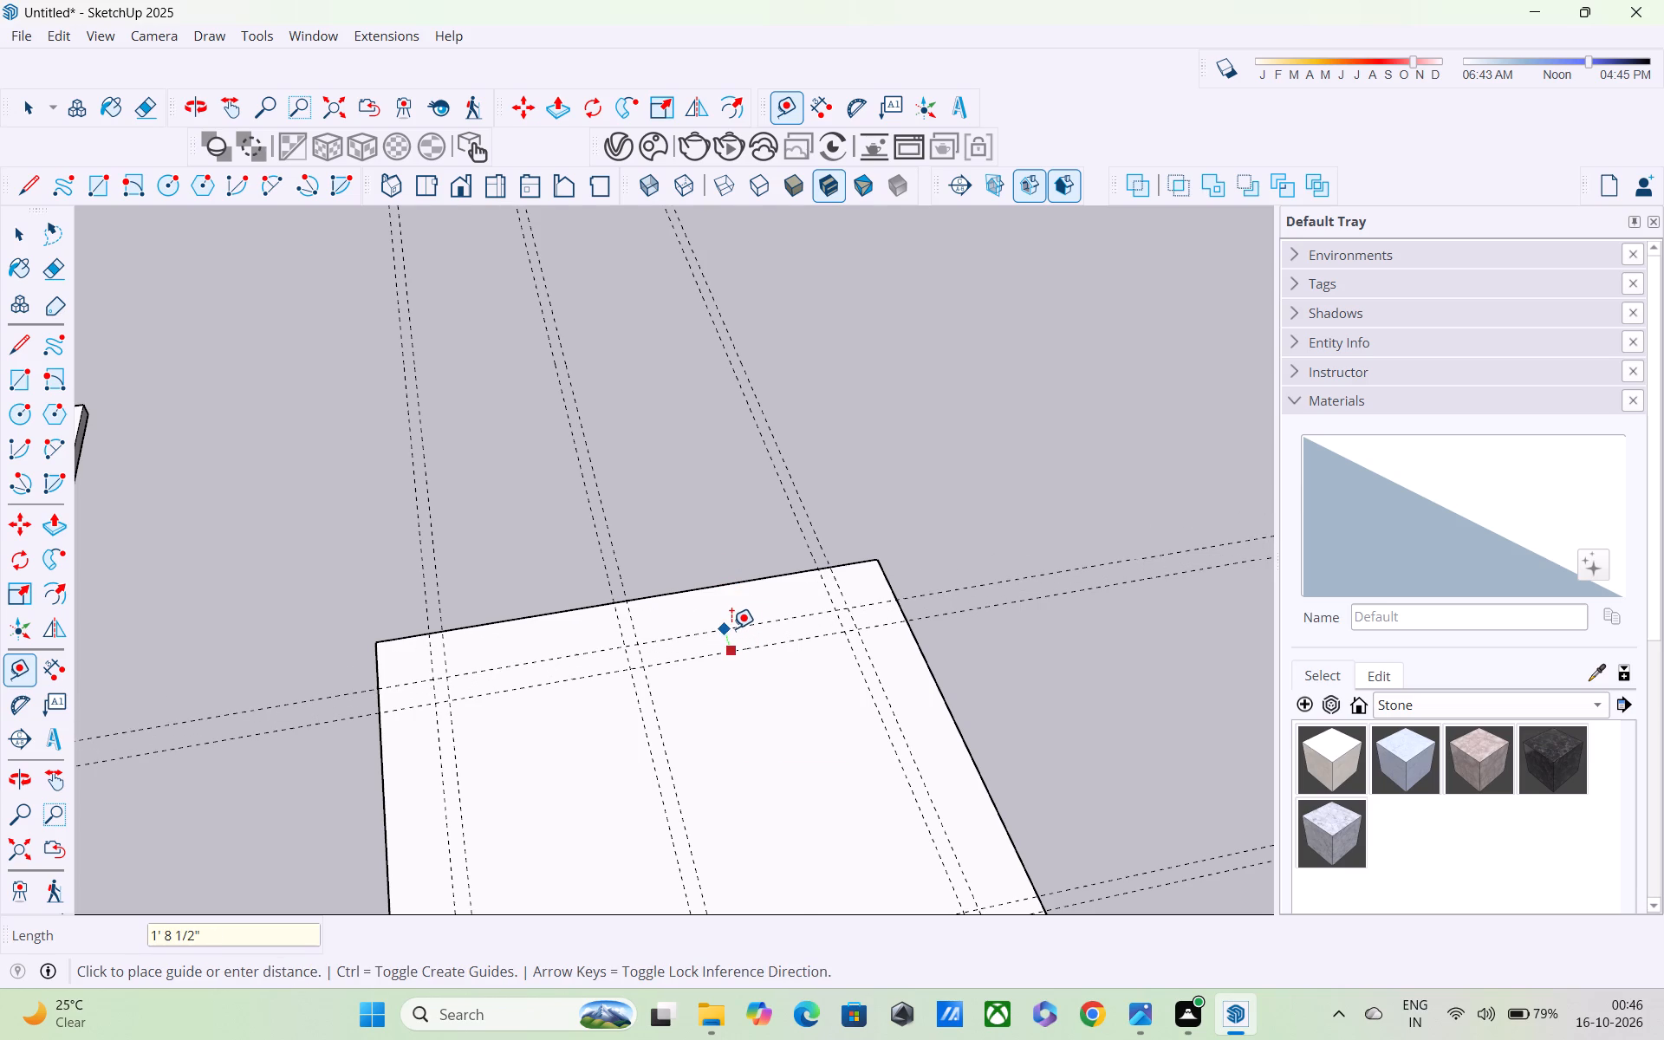
pyautogui.write('9{"')
pyautogui.press('Return')
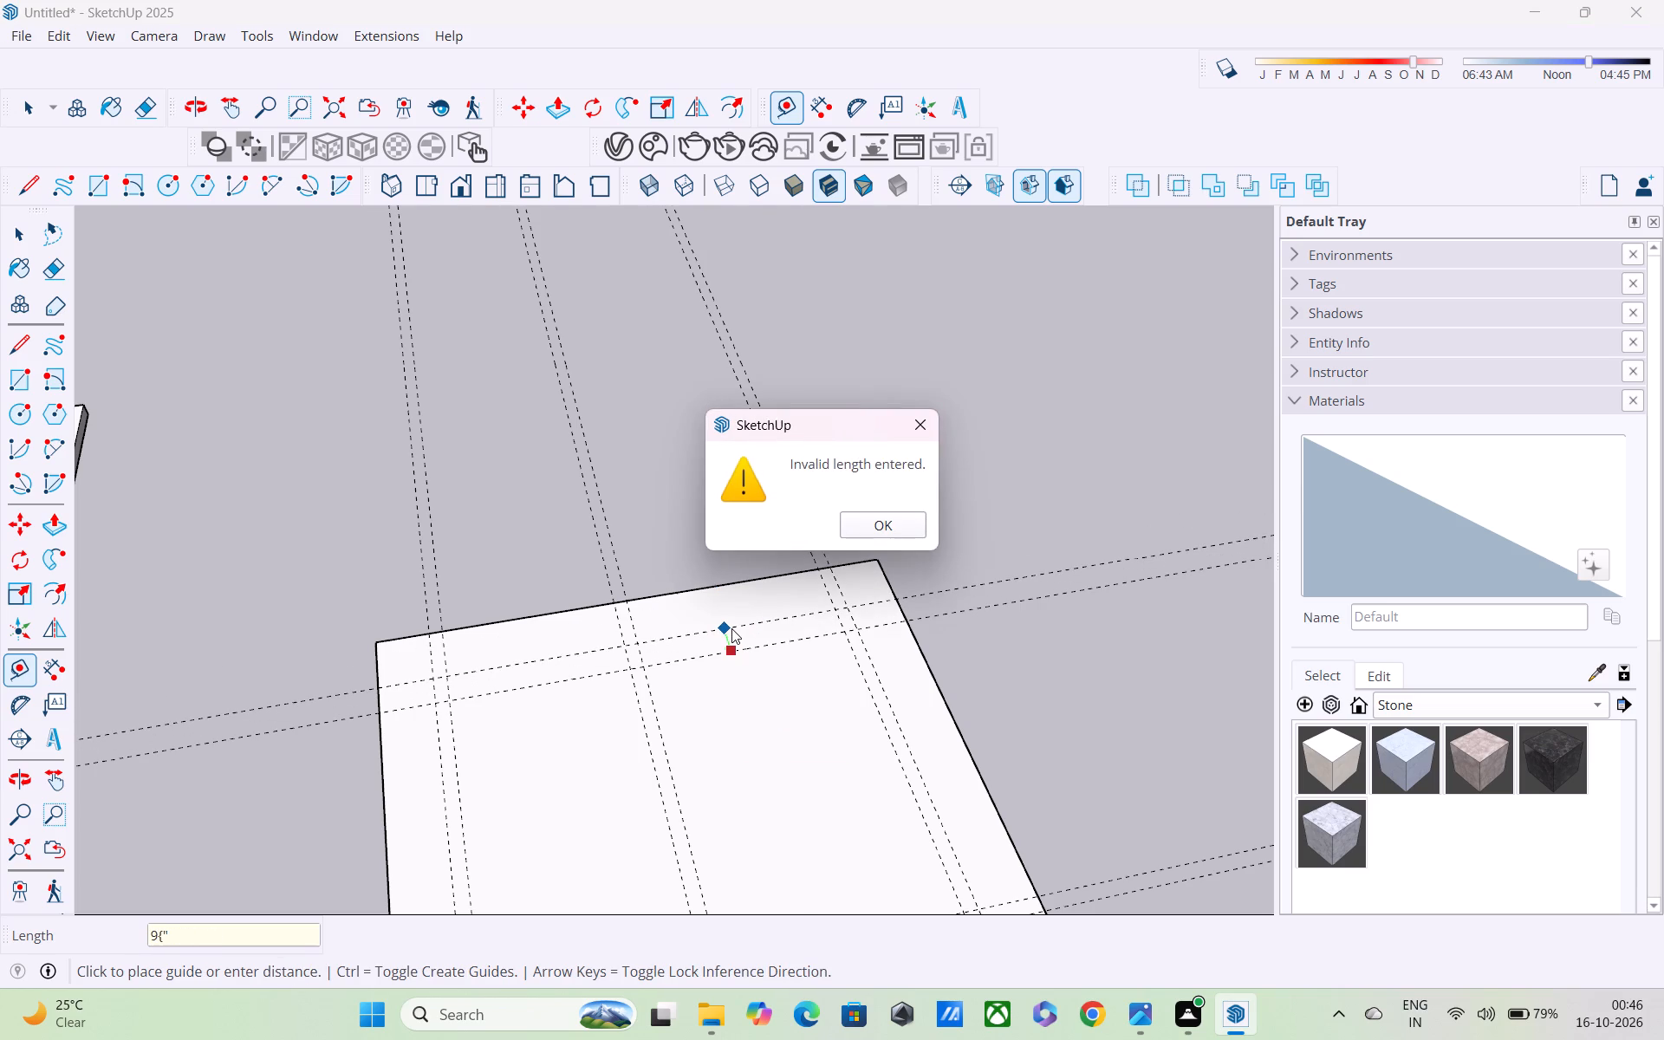
pyautogui.scroll(-1, 822, 628)
pyautogui.click(909, 524)
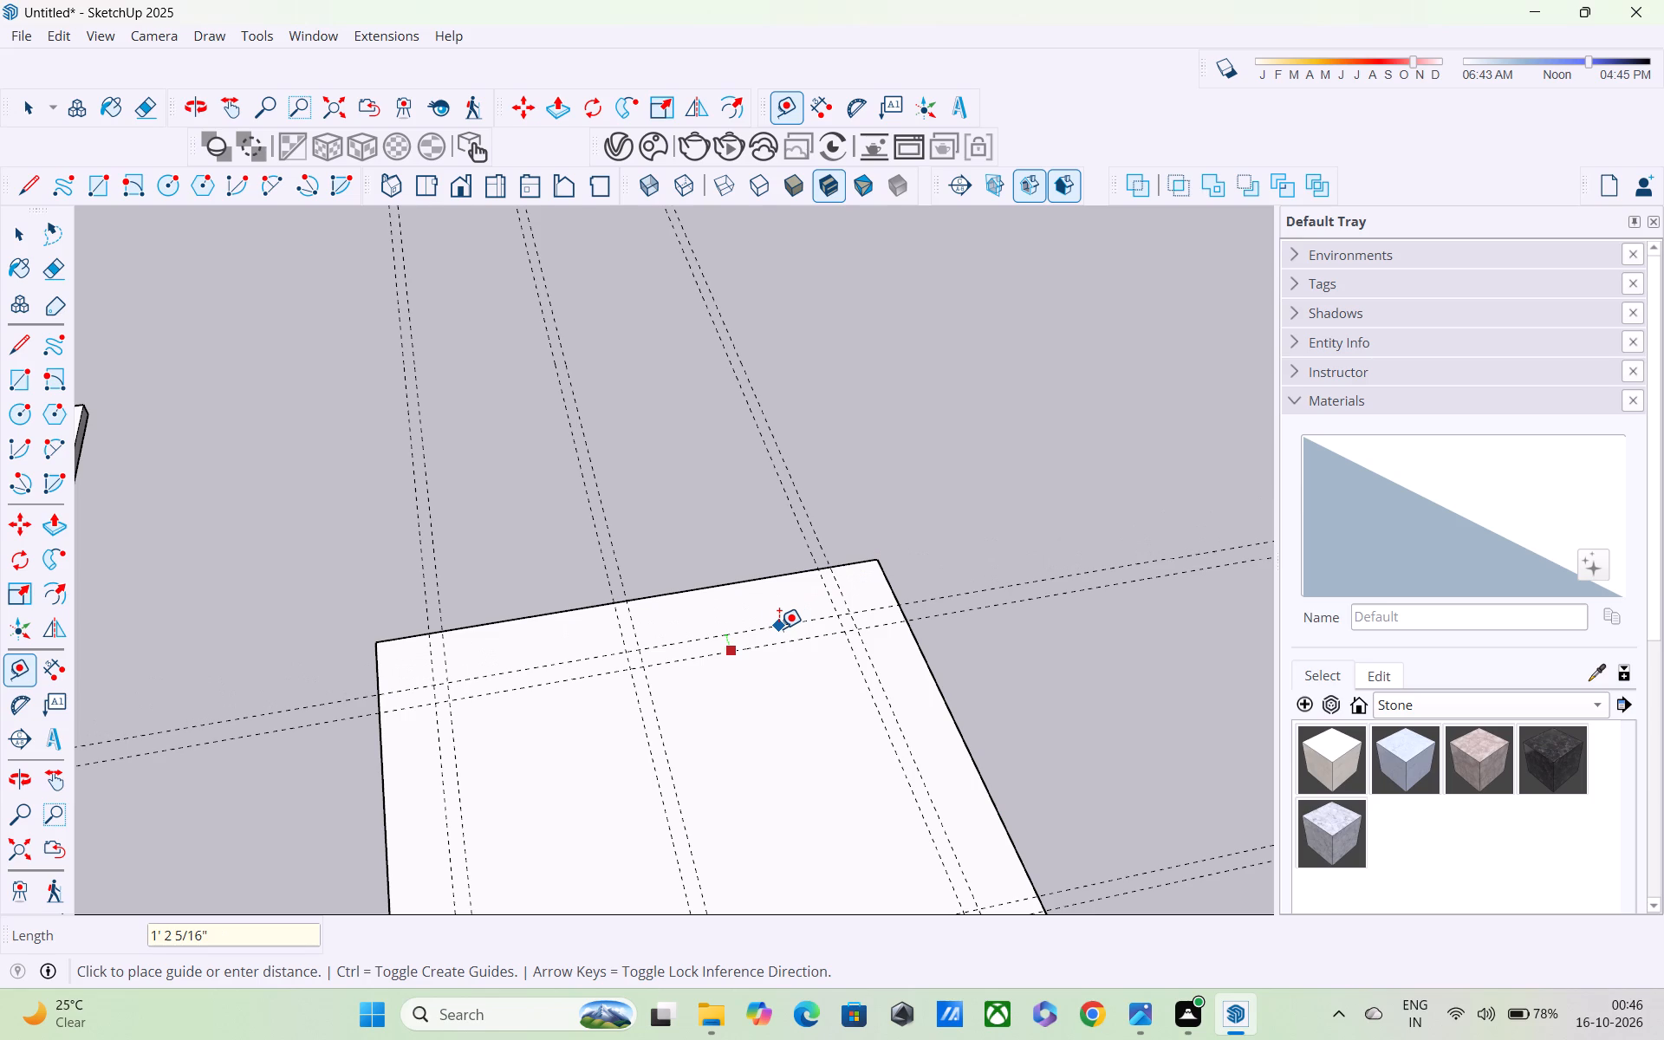
pyautogui.write('9"')
pyautogui.press('Return')
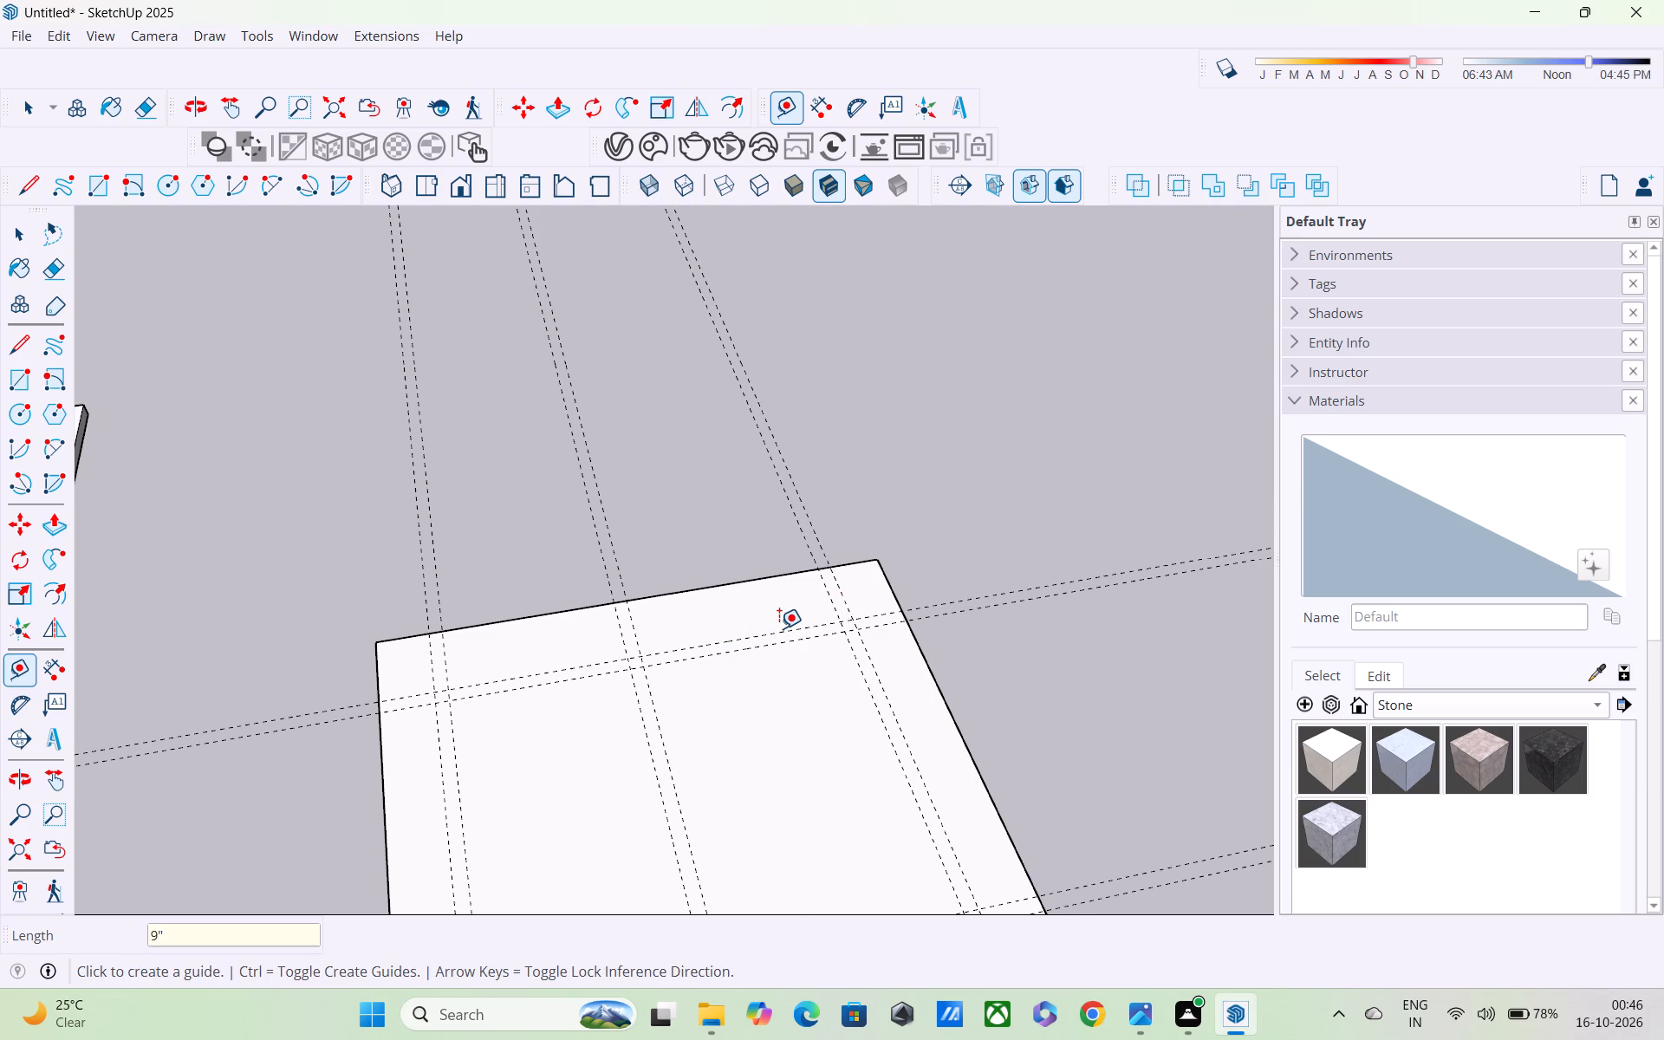
# Add a guide 9" outward from the 5' setback guide at the plot's near end, towards the near edge.
pyautogui.scroll(-4, 764, 648)
pyautogui.moveTo(775, 842); pyautogui.dragTo(758, 538, button='middle')
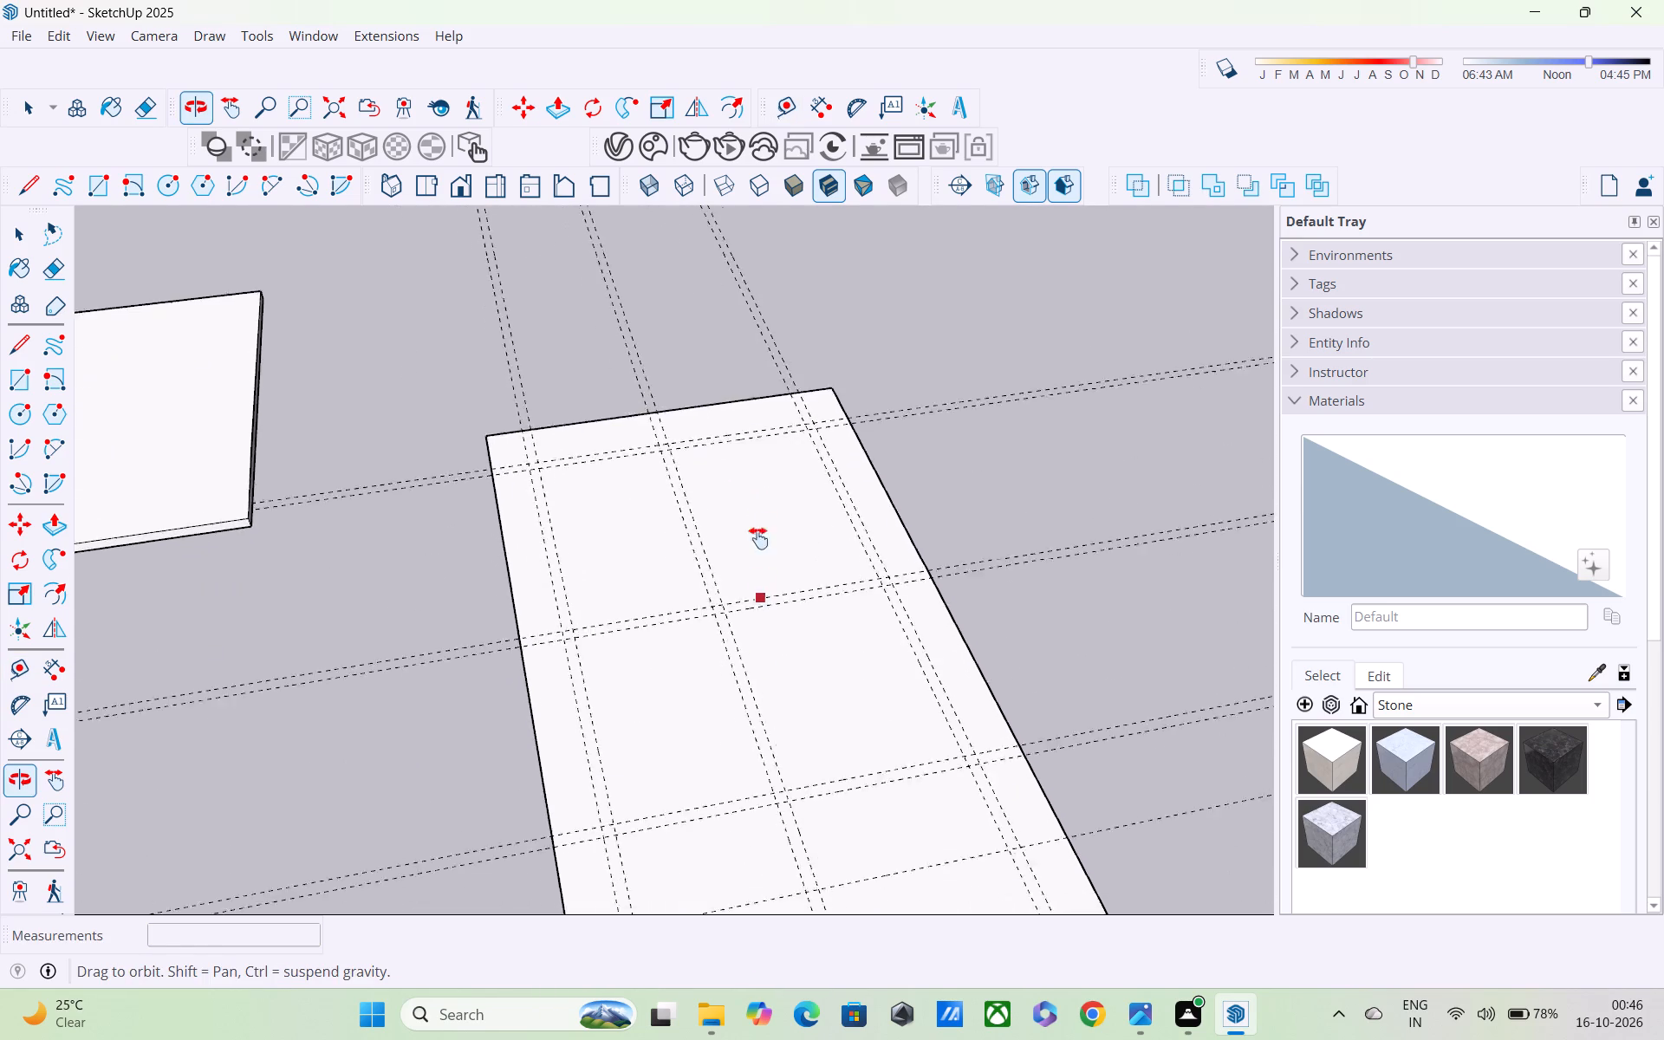
pyautogui.moveTo(758, 538); pyautogui.dragTo(758, 537, button='middle')
pyautogui.scroll(1, 757, 536)
pyautogui.scroll(-5, 757, 536)
pyautogui.moveTo(732, 672); pyautogui.dragTo(473, 675, button='middle')
pyautogui.scroll(4, 595, 691)
pyautogui.moveTo(679, 695); pyautogui.dragTo(678, 693, button='middle')
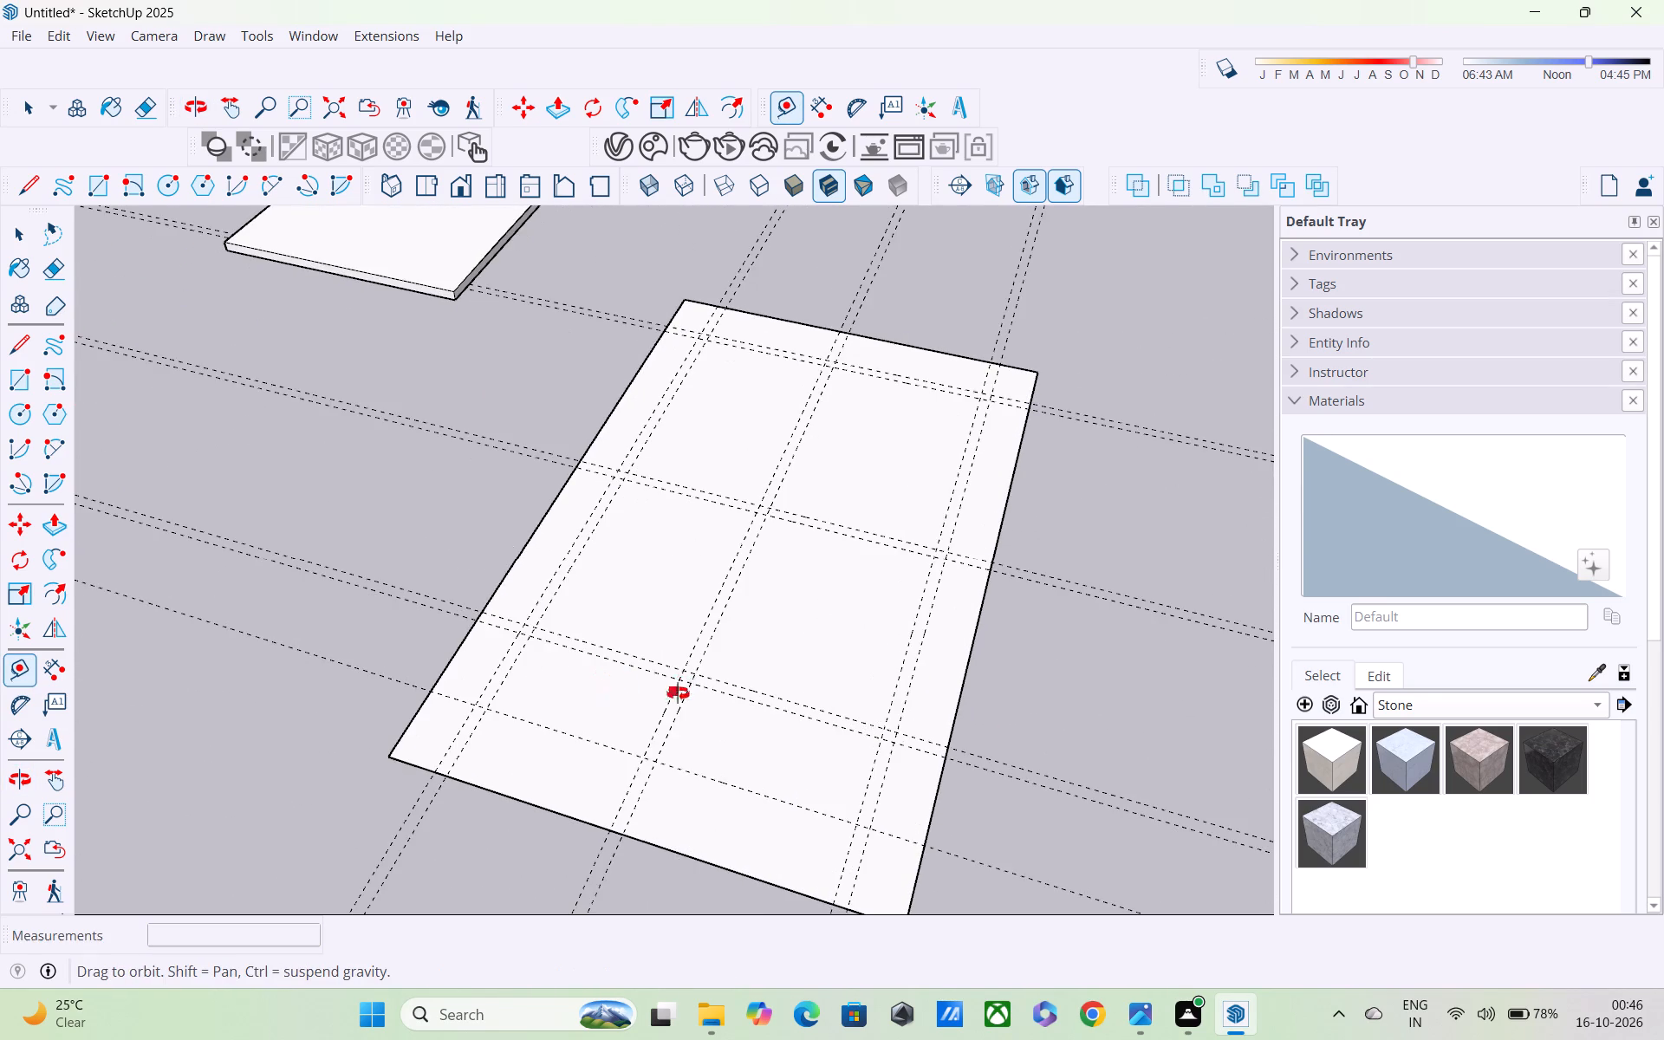
pyautogui.moveTo(678, 693); pyautogui.dragTo(354, 651, button='middle')
pyautogui.scroll(7, 357, 646)
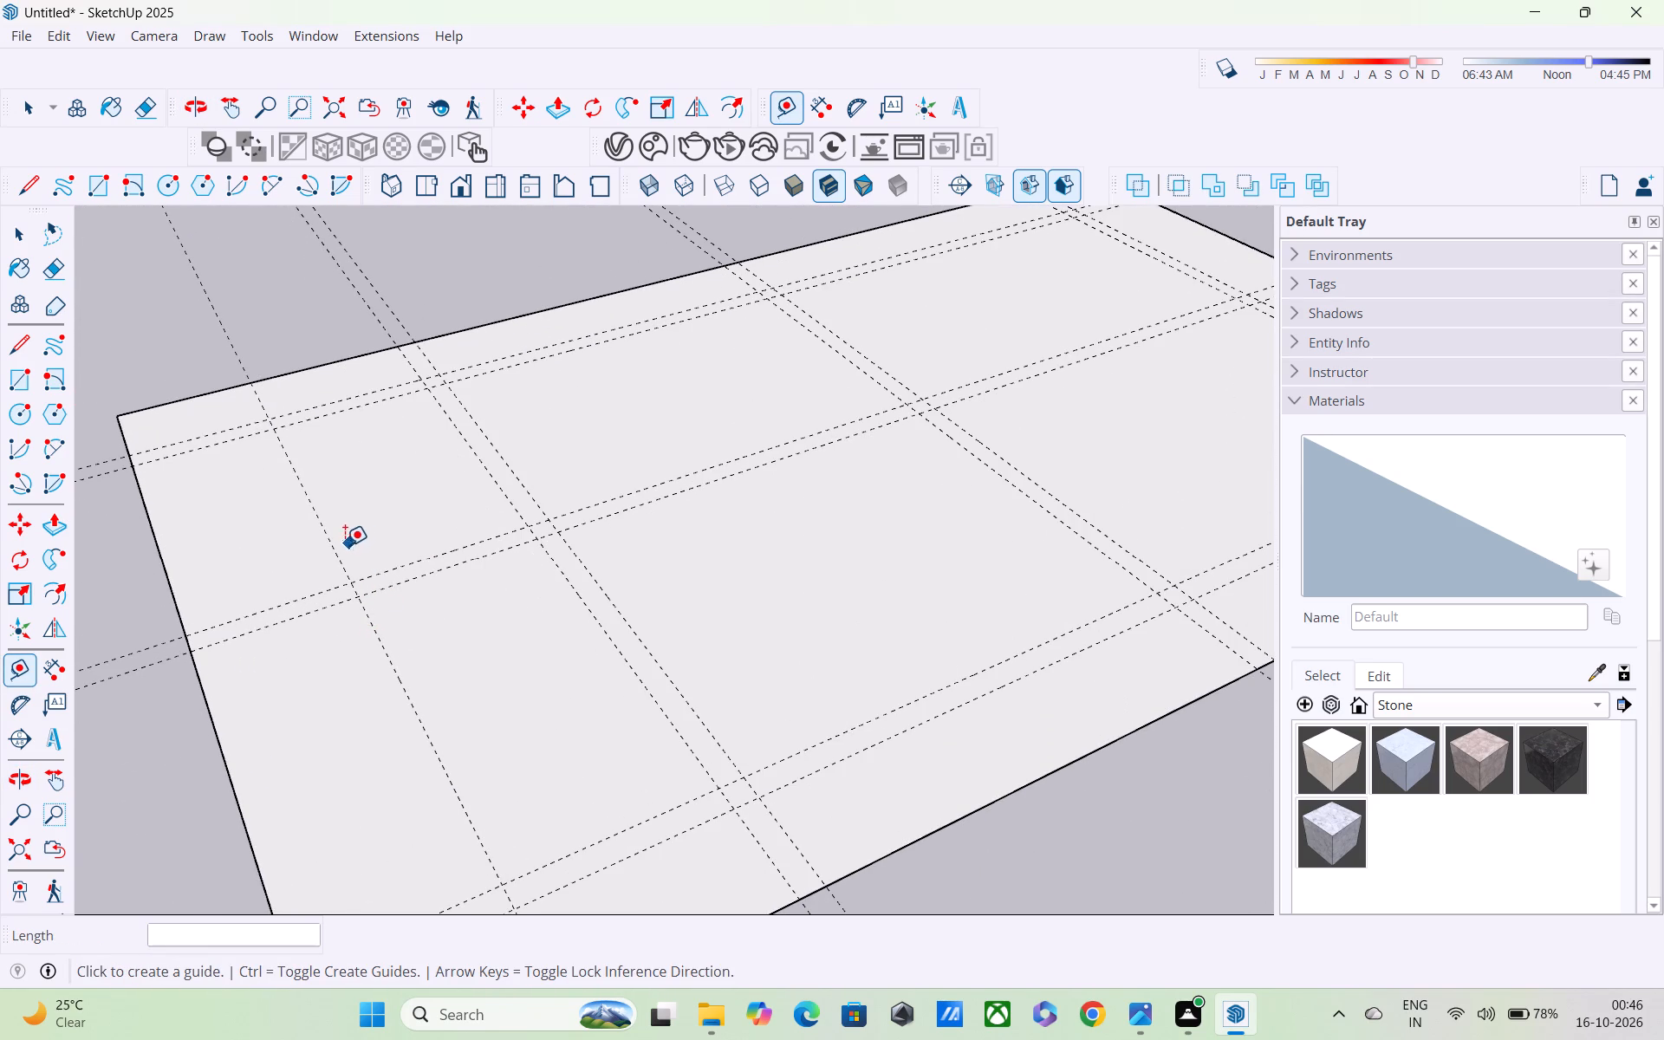
pyautogui.click(336, 565)
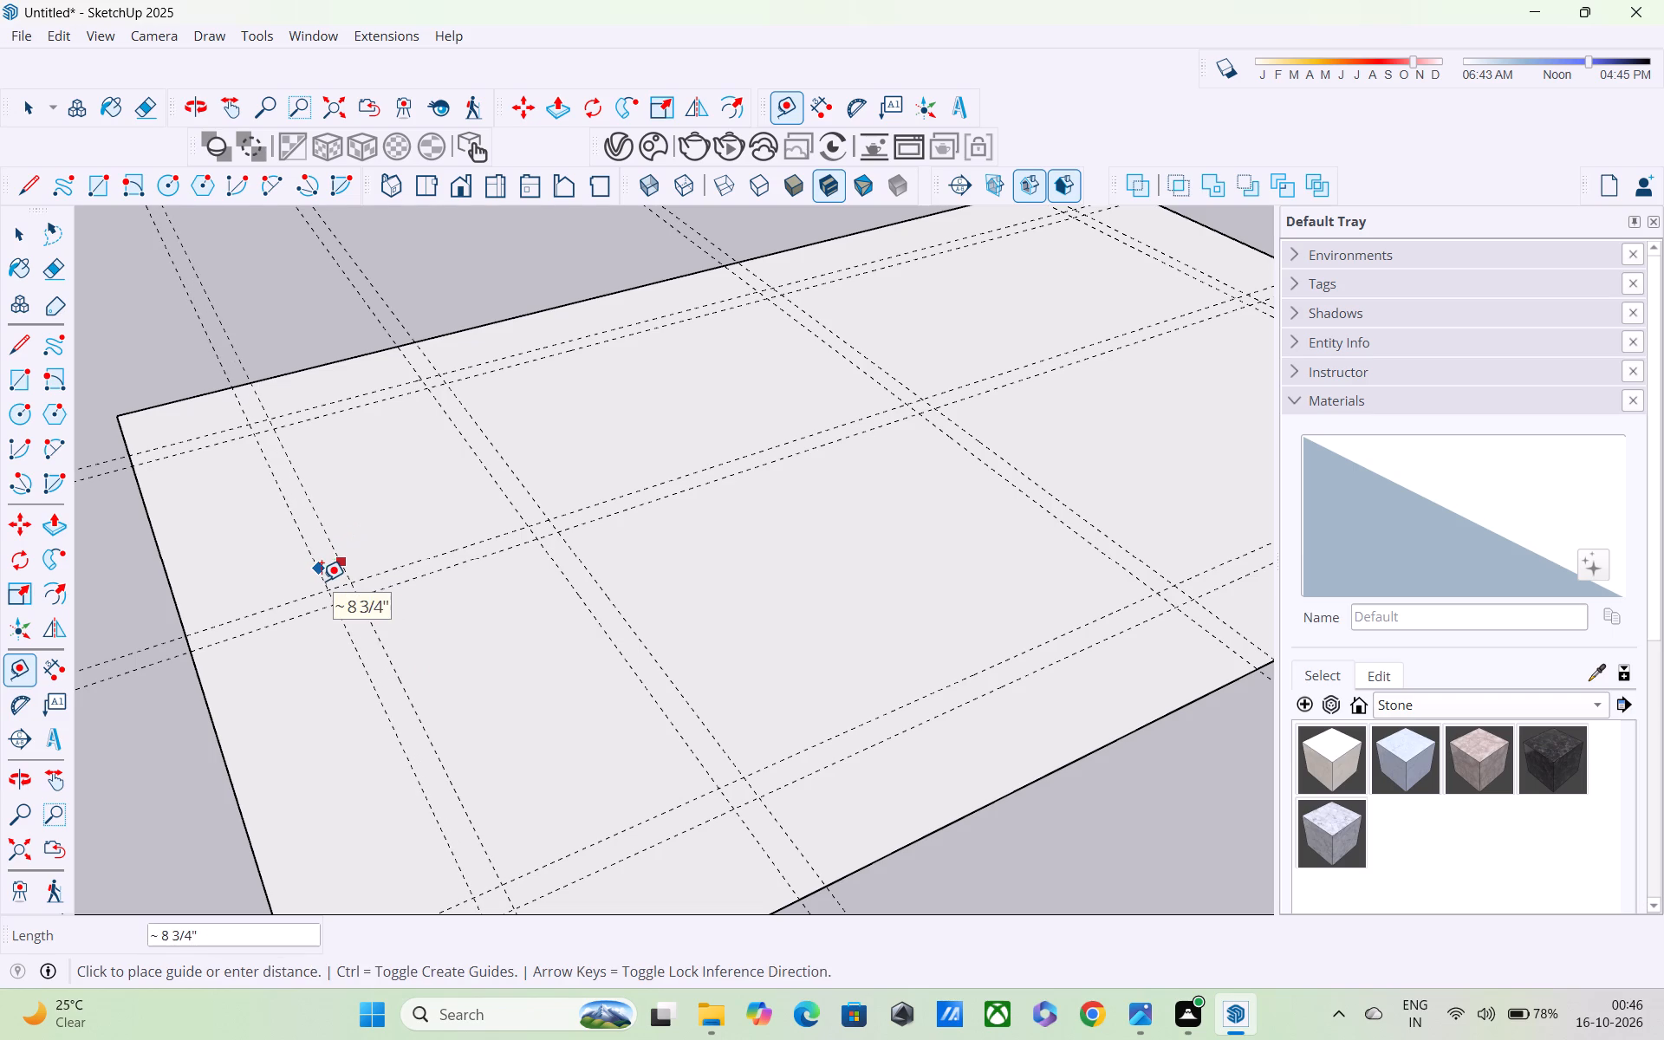
pyautogui.write('9""')
pyautogui.press('Return')
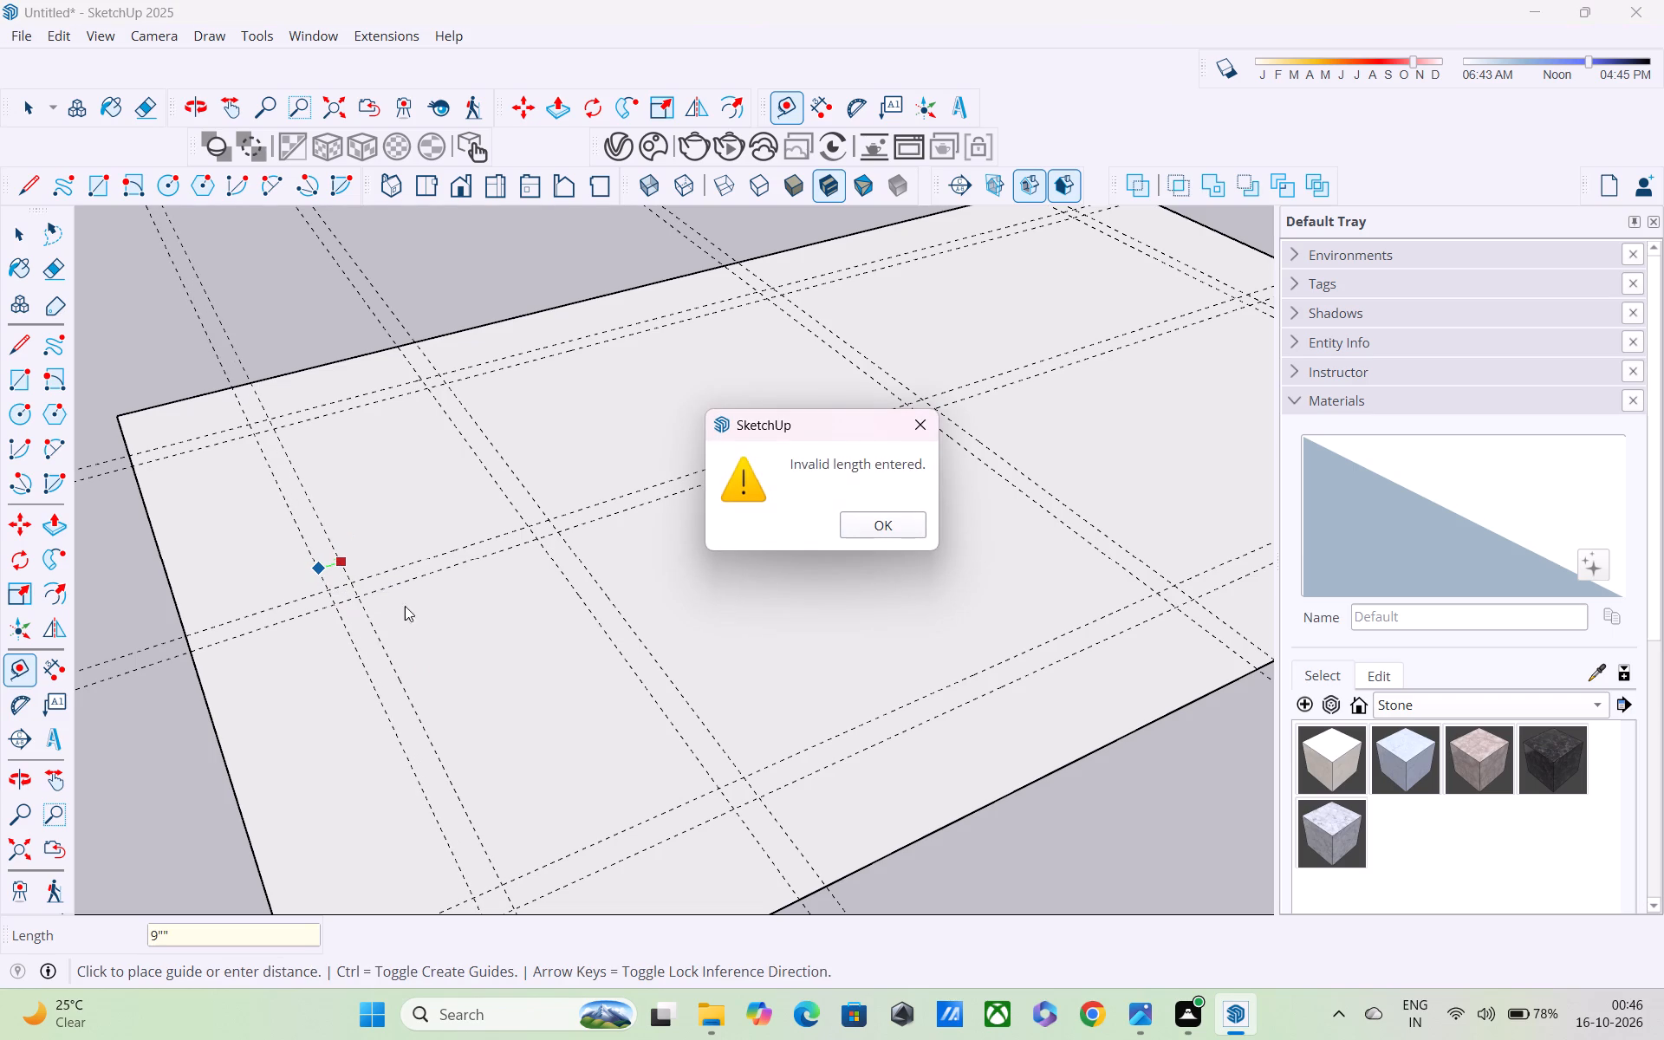
pyautogui.click(898, 530)
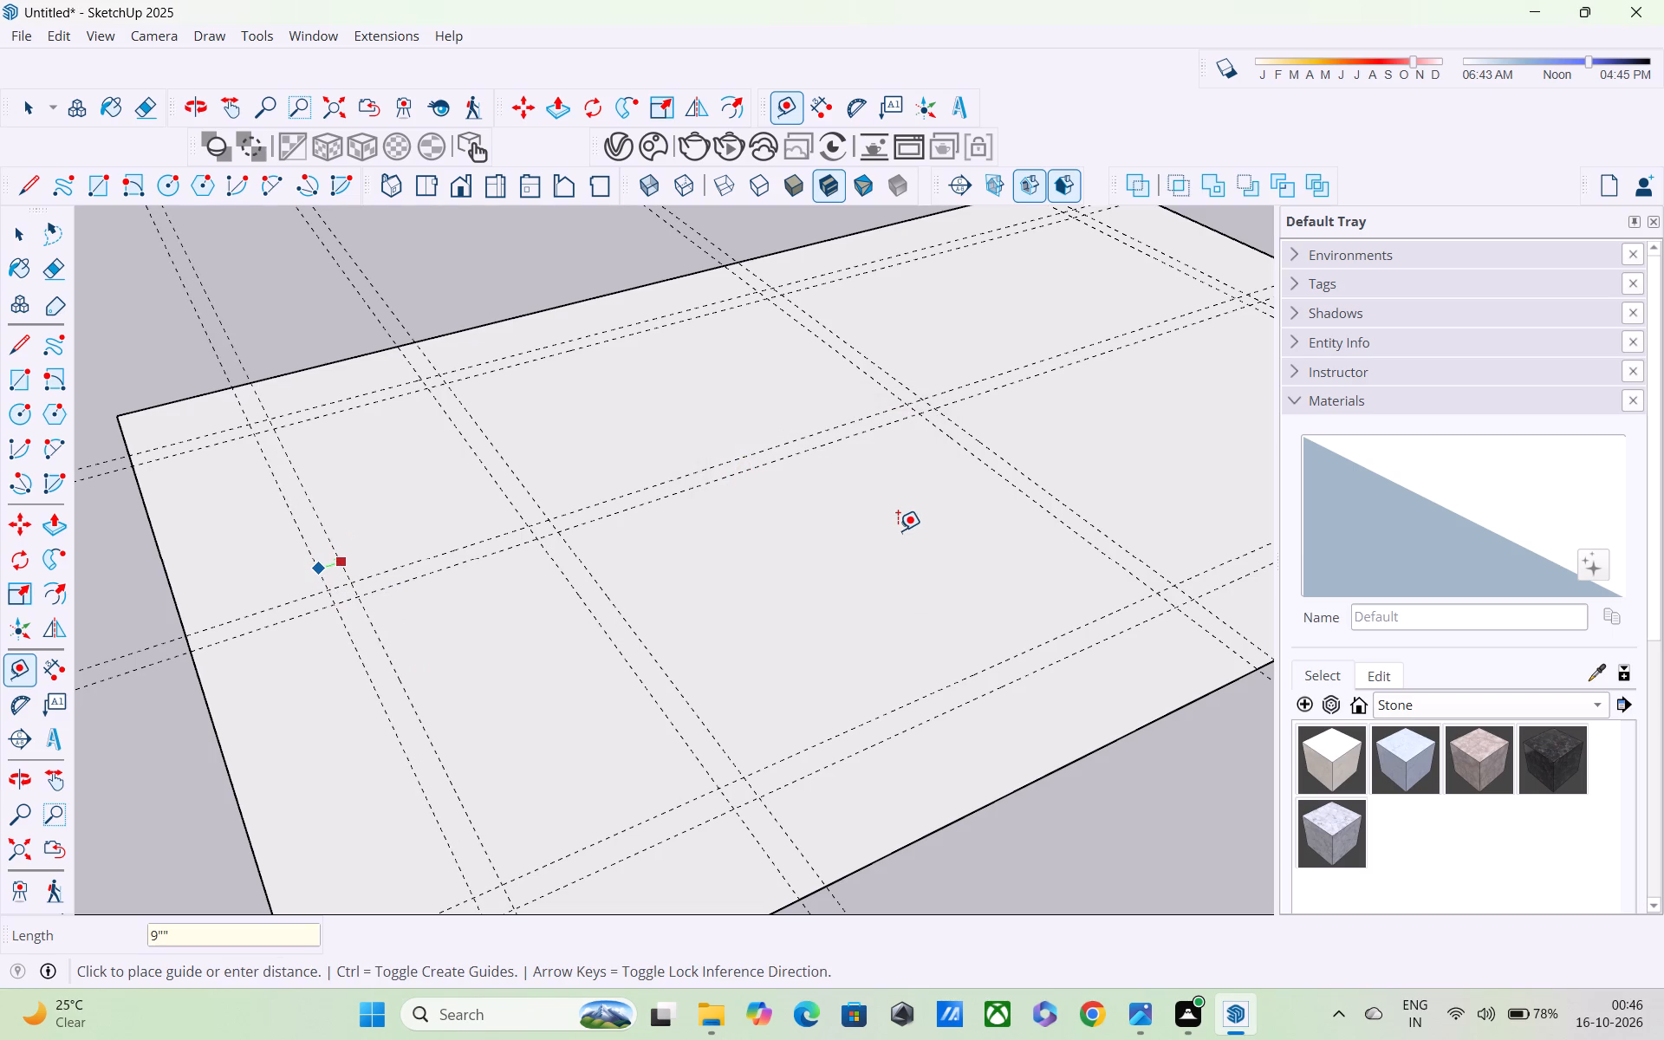
pyautogui.press('9')
pyautogui.hotkey('shift', '"')
pyautogui.press('Return')
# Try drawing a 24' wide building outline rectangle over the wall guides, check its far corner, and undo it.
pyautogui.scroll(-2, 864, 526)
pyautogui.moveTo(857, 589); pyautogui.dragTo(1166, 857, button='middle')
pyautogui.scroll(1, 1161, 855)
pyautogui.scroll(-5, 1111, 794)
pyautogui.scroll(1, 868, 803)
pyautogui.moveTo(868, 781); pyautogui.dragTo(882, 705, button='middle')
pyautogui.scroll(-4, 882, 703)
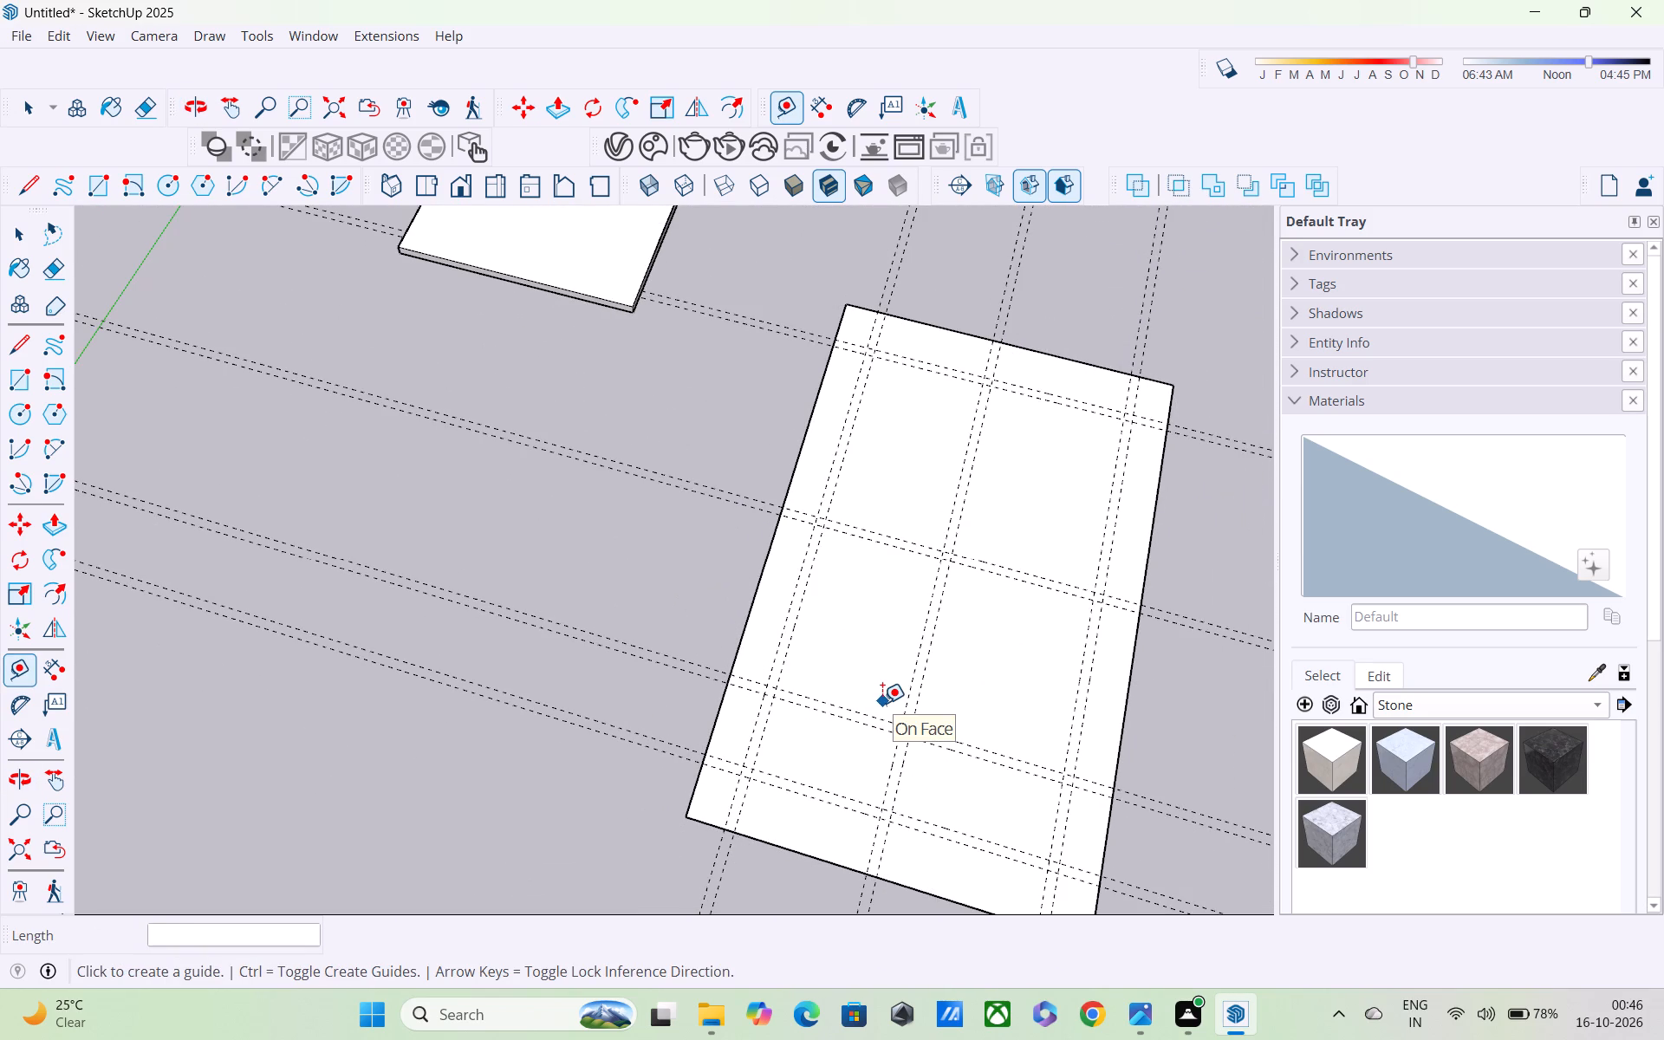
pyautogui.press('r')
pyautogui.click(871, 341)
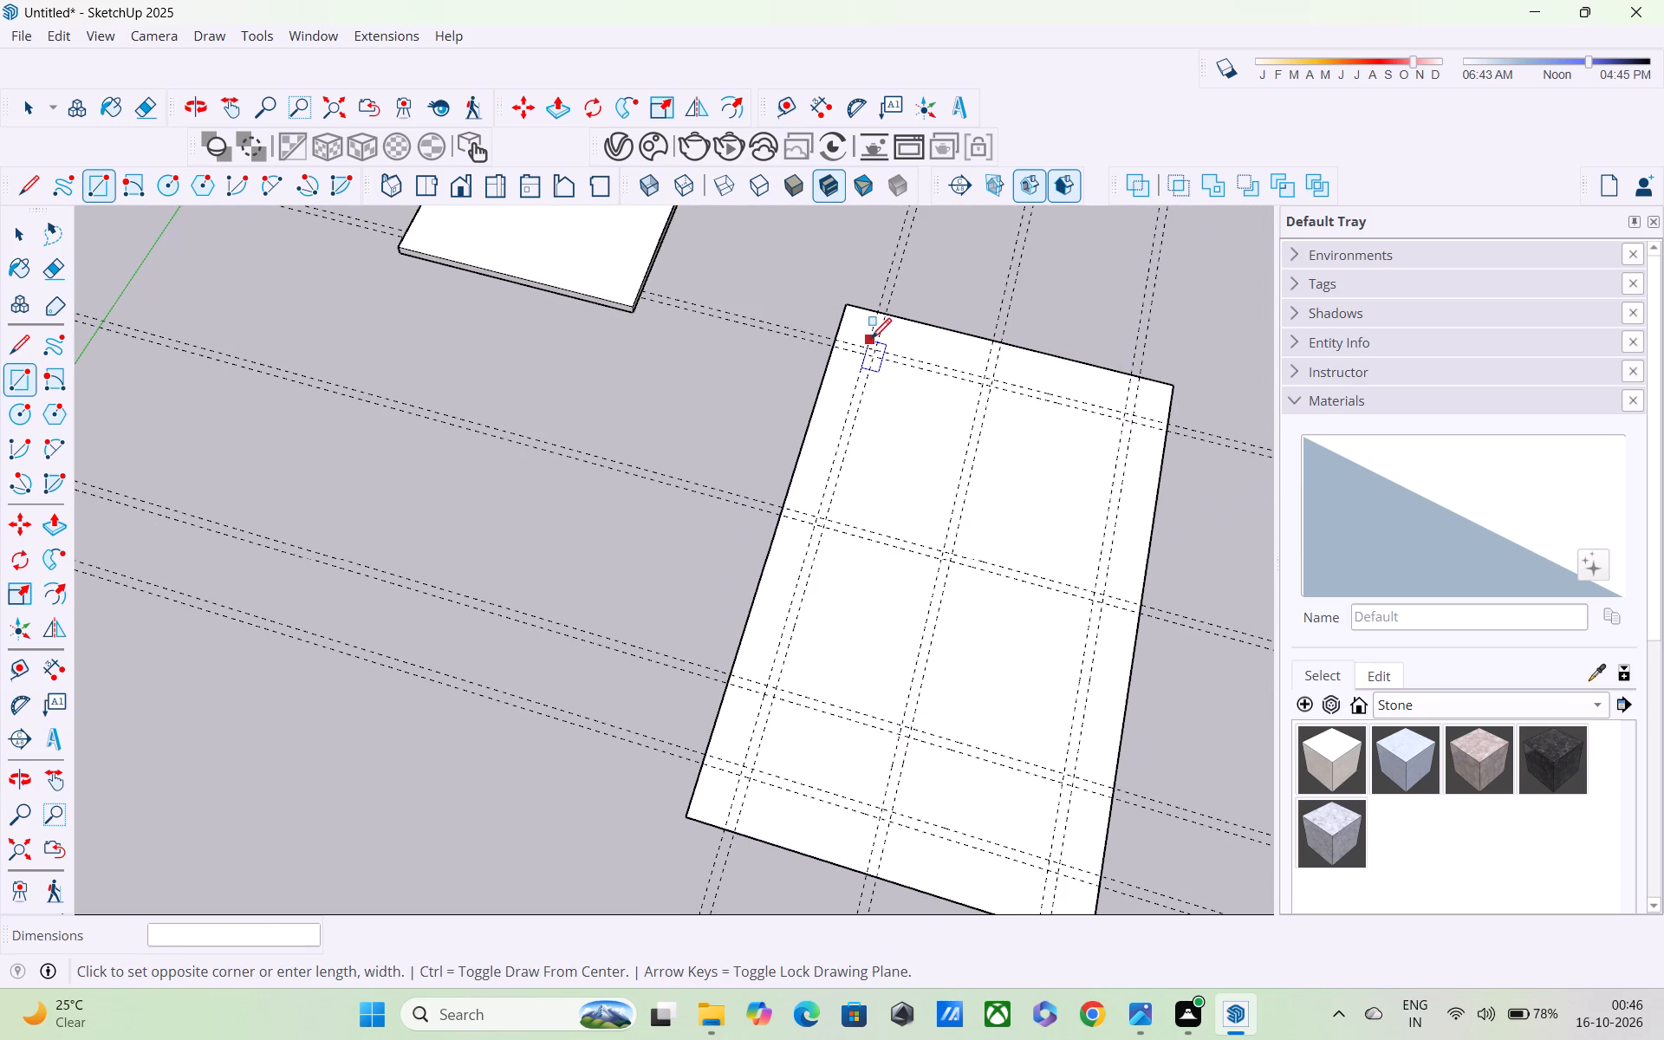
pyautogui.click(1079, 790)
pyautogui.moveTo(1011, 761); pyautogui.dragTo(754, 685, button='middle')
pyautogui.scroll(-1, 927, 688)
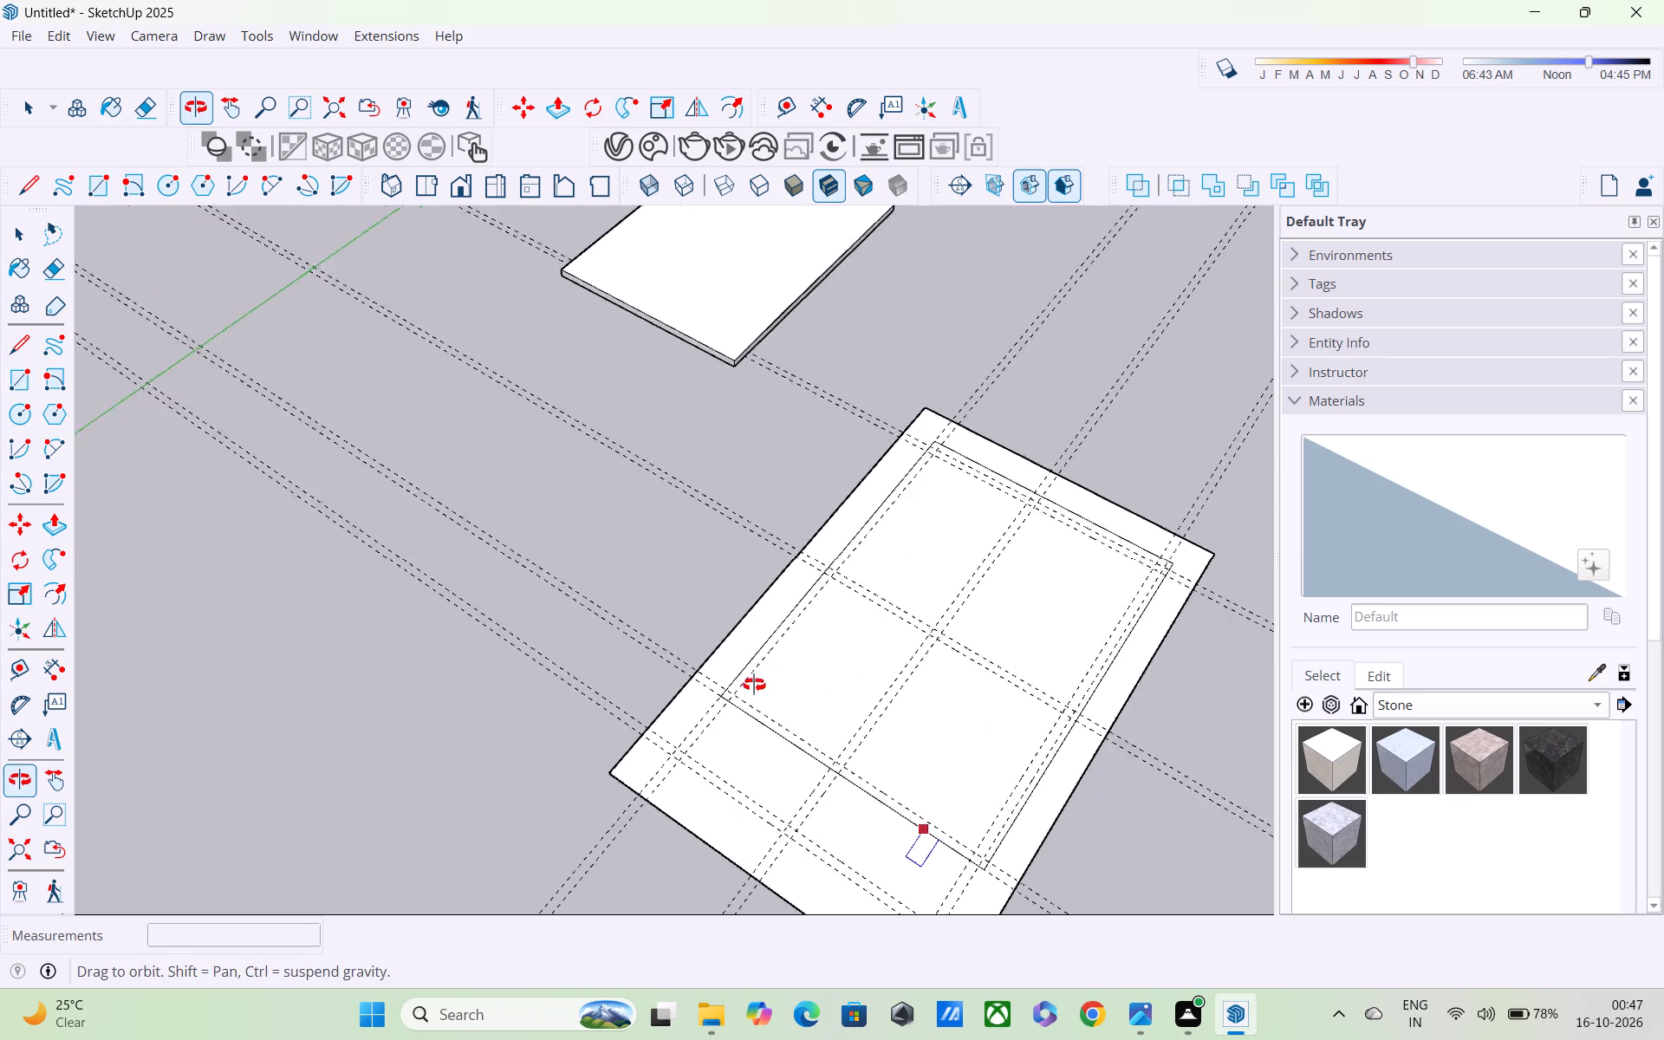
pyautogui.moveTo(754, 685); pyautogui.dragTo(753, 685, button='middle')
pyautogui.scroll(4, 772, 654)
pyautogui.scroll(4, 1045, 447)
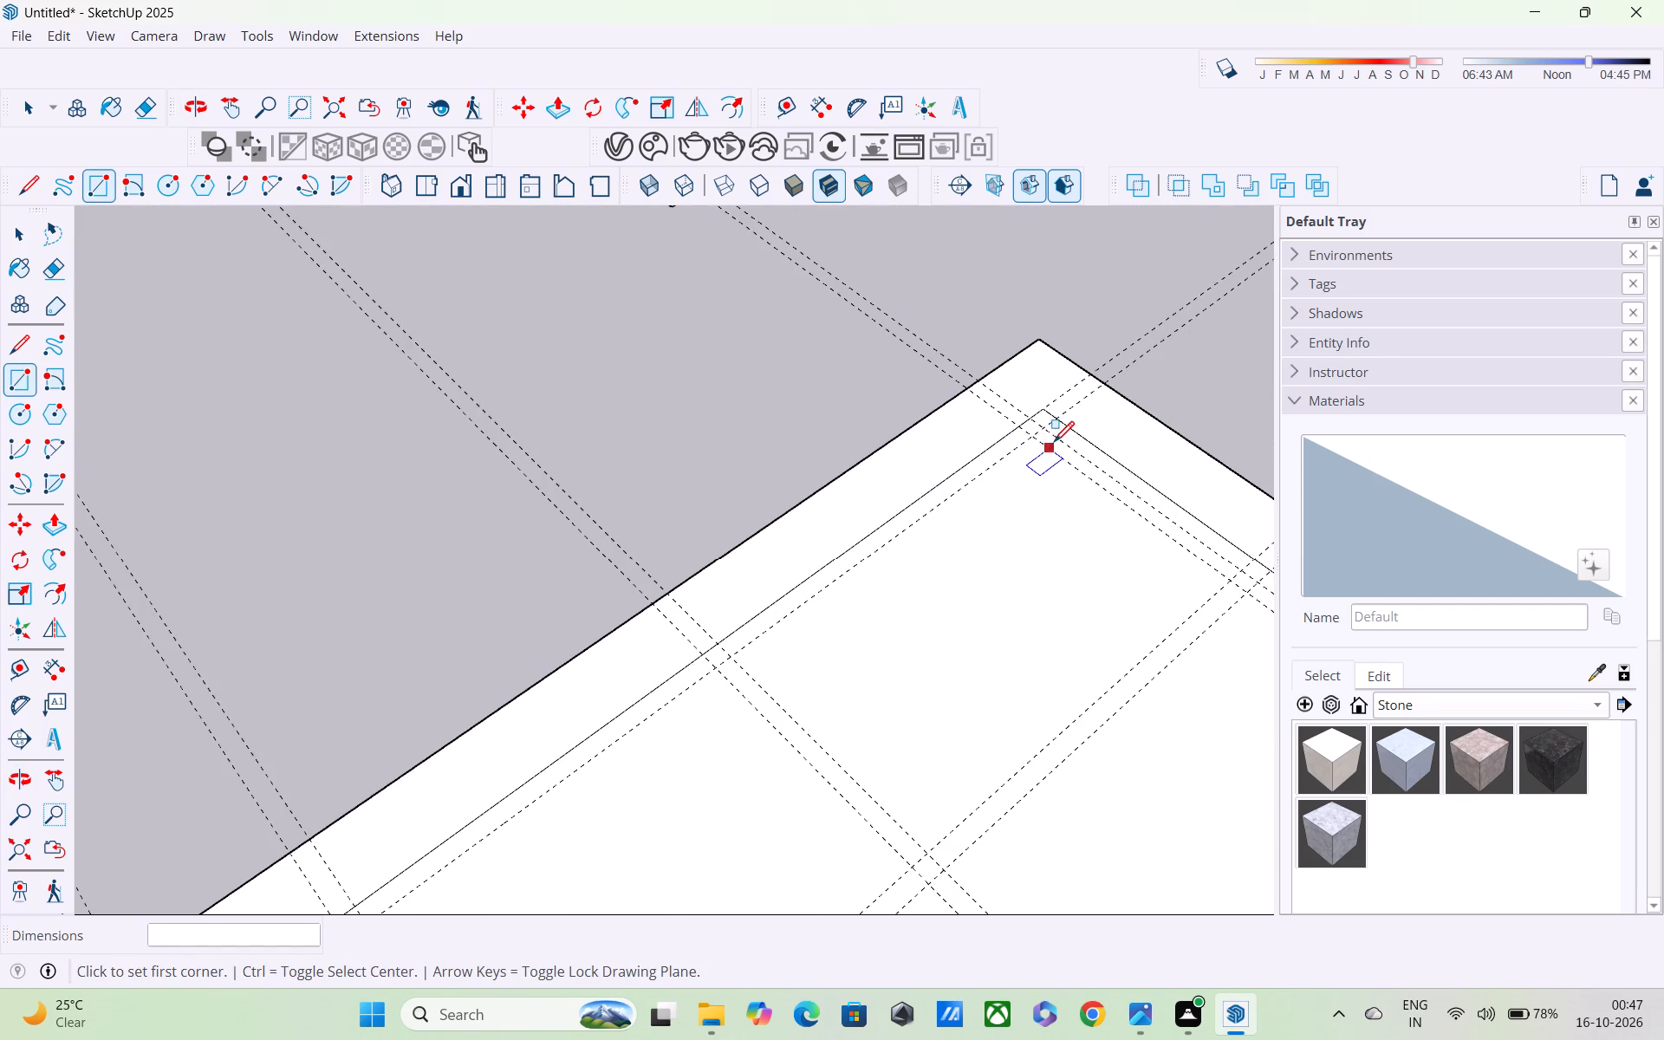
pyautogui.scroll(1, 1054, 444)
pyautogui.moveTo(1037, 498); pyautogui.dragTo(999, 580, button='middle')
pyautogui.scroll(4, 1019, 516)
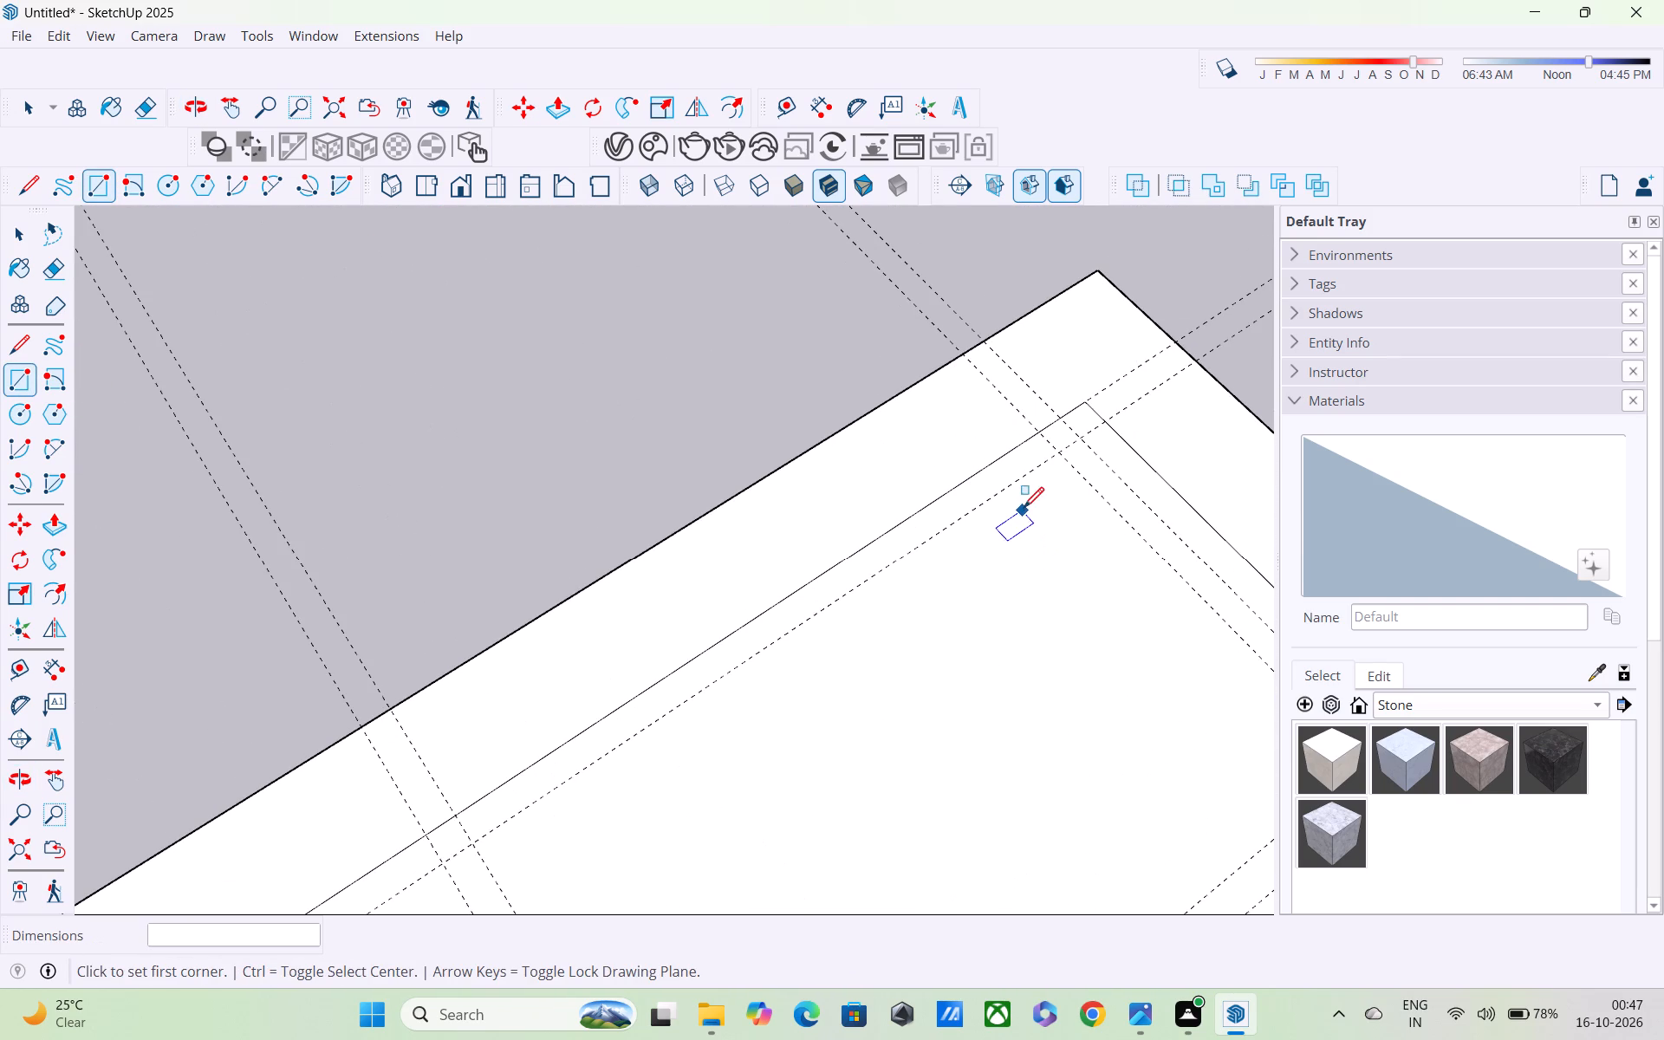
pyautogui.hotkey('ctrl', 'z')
# Draw a 24' by 34' 9" rectangle from the far outer wall-guide corner to the opposite outer corner at the 9" pair beyond the 6' space.
pyautogui.scroll(3, 1064, 430)
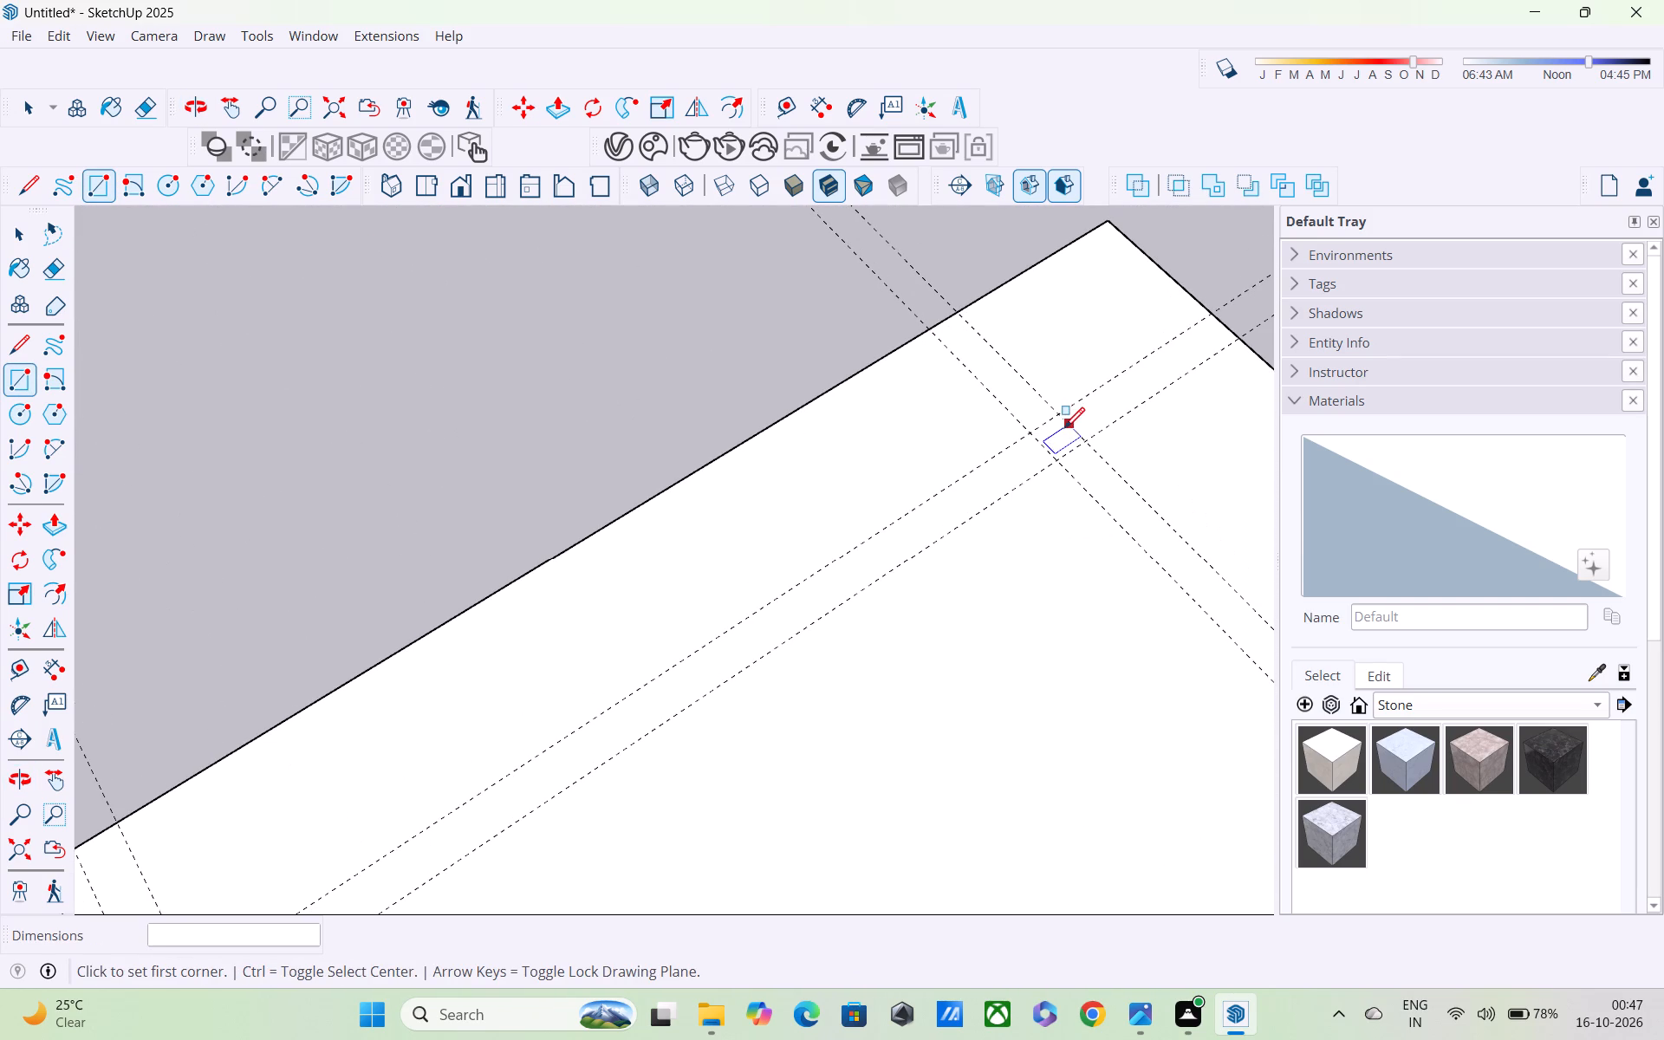
pyautogui.click(1062, 418)
pyautogui.scroll(-3, 1102, 549)
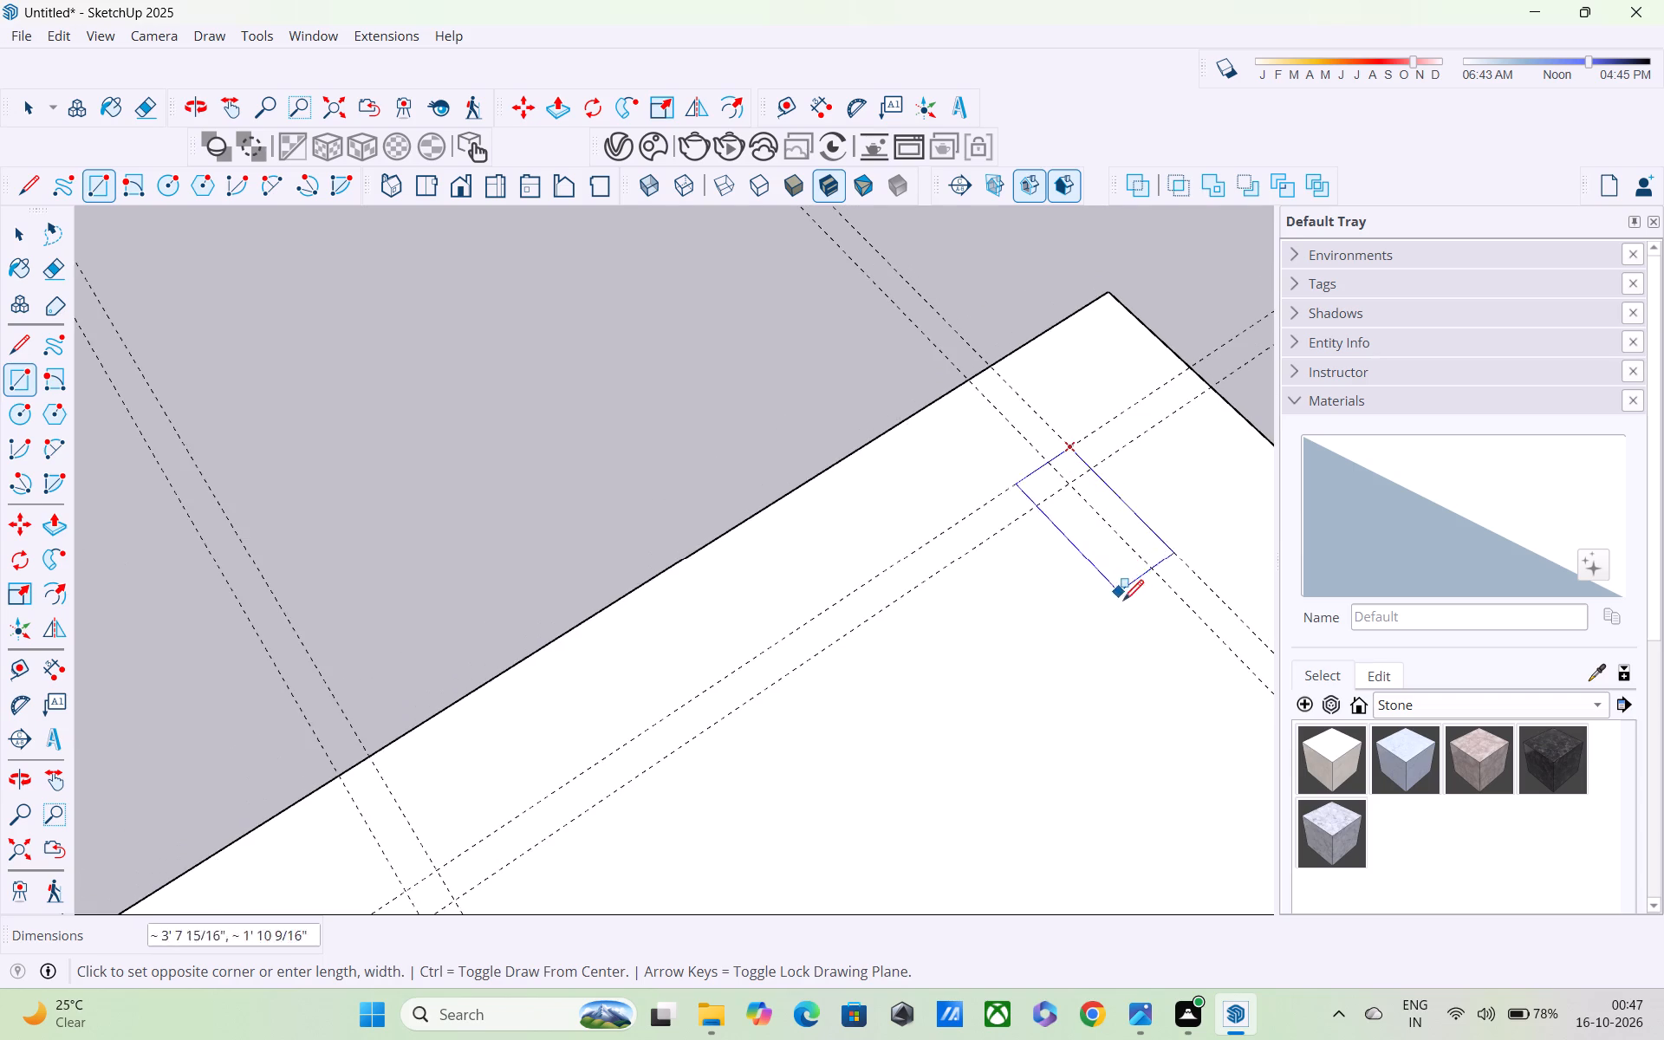
pyautogui.keyDown('shift'); pyautogui.moveTo(1123, 602); pyautogui.dragTo(1122, 403, button='middle'); pyautogui.keyUp('shift')
pyautogui.scroll(-11, 1122, 403)
pyautogui.scroll(1, 1108, 560)
pyautogui.keyDown('shift'); pyautogui.moveTo(1085, 592); pyautogui.dragTo(1070, 362, button='middle'); pyautogui.keyUp('shift')
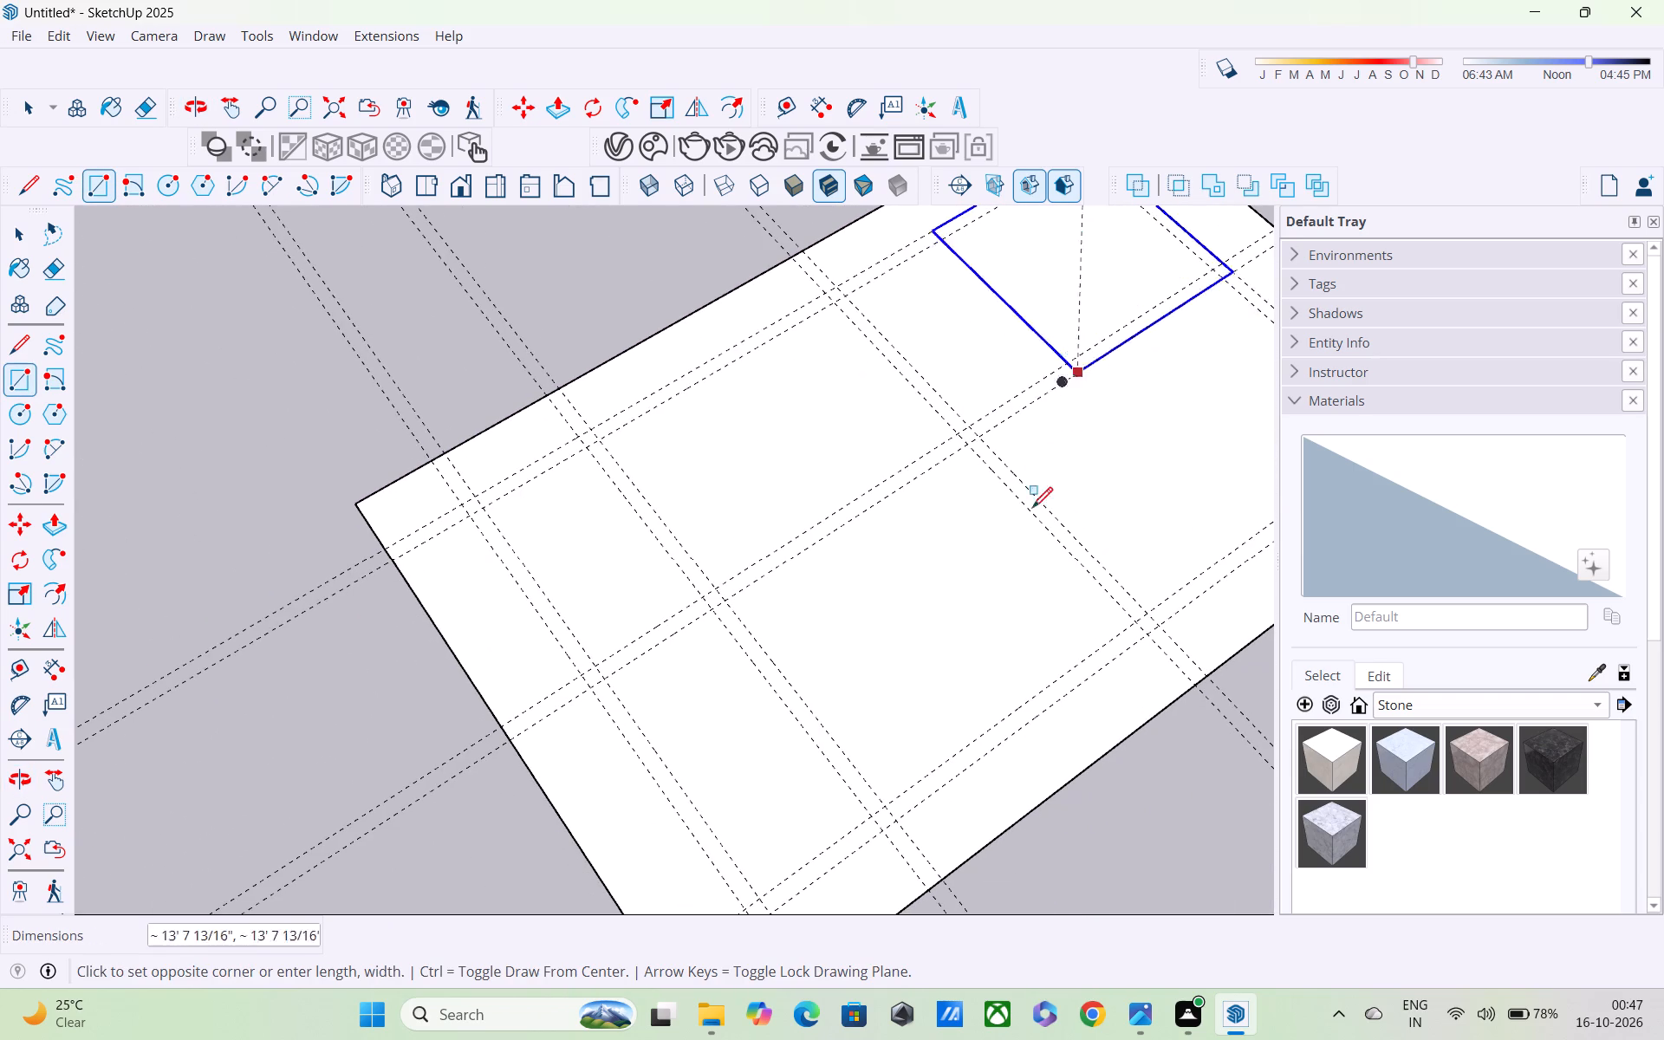
pyautogui.click(881, 836)
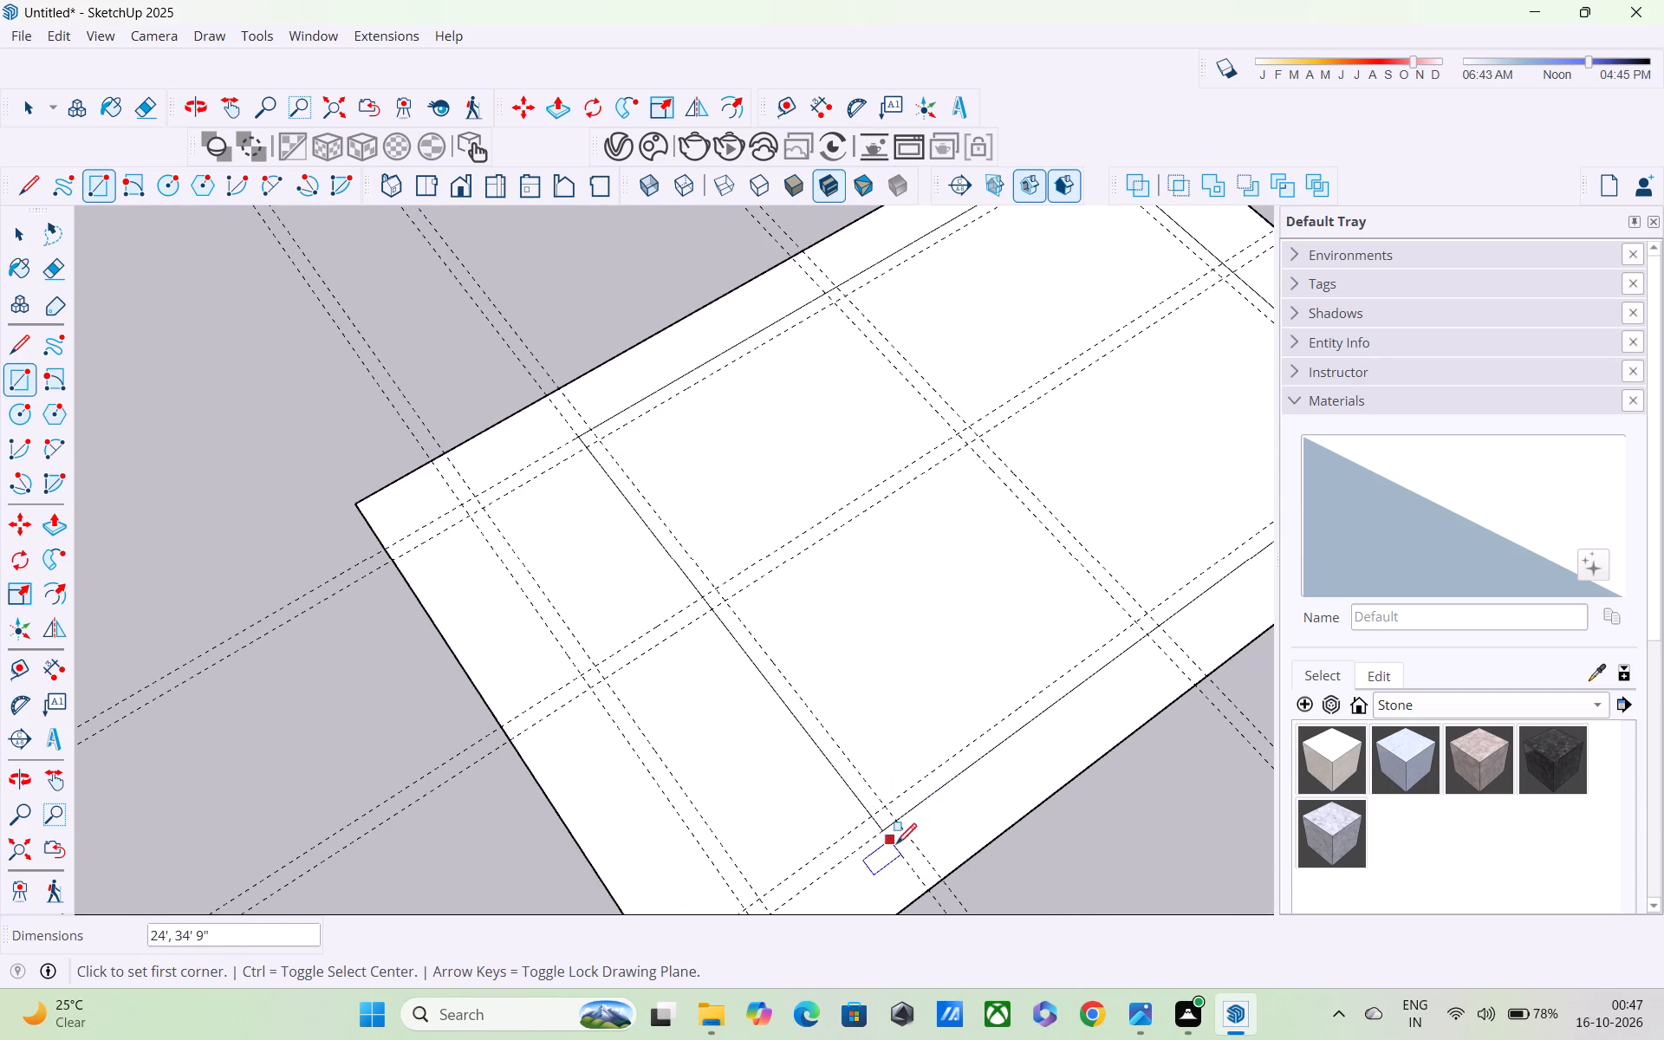
# Draw a 33' 3" by 22' 6" rectangle along the inner wall guides, inside the building outline.
pyautogui.keyDown('shift'); pyautogui.moveTo(926, 642); pyautogui.dragTo(827, 957, button='middle'); pyautogui.keyUp('shift')
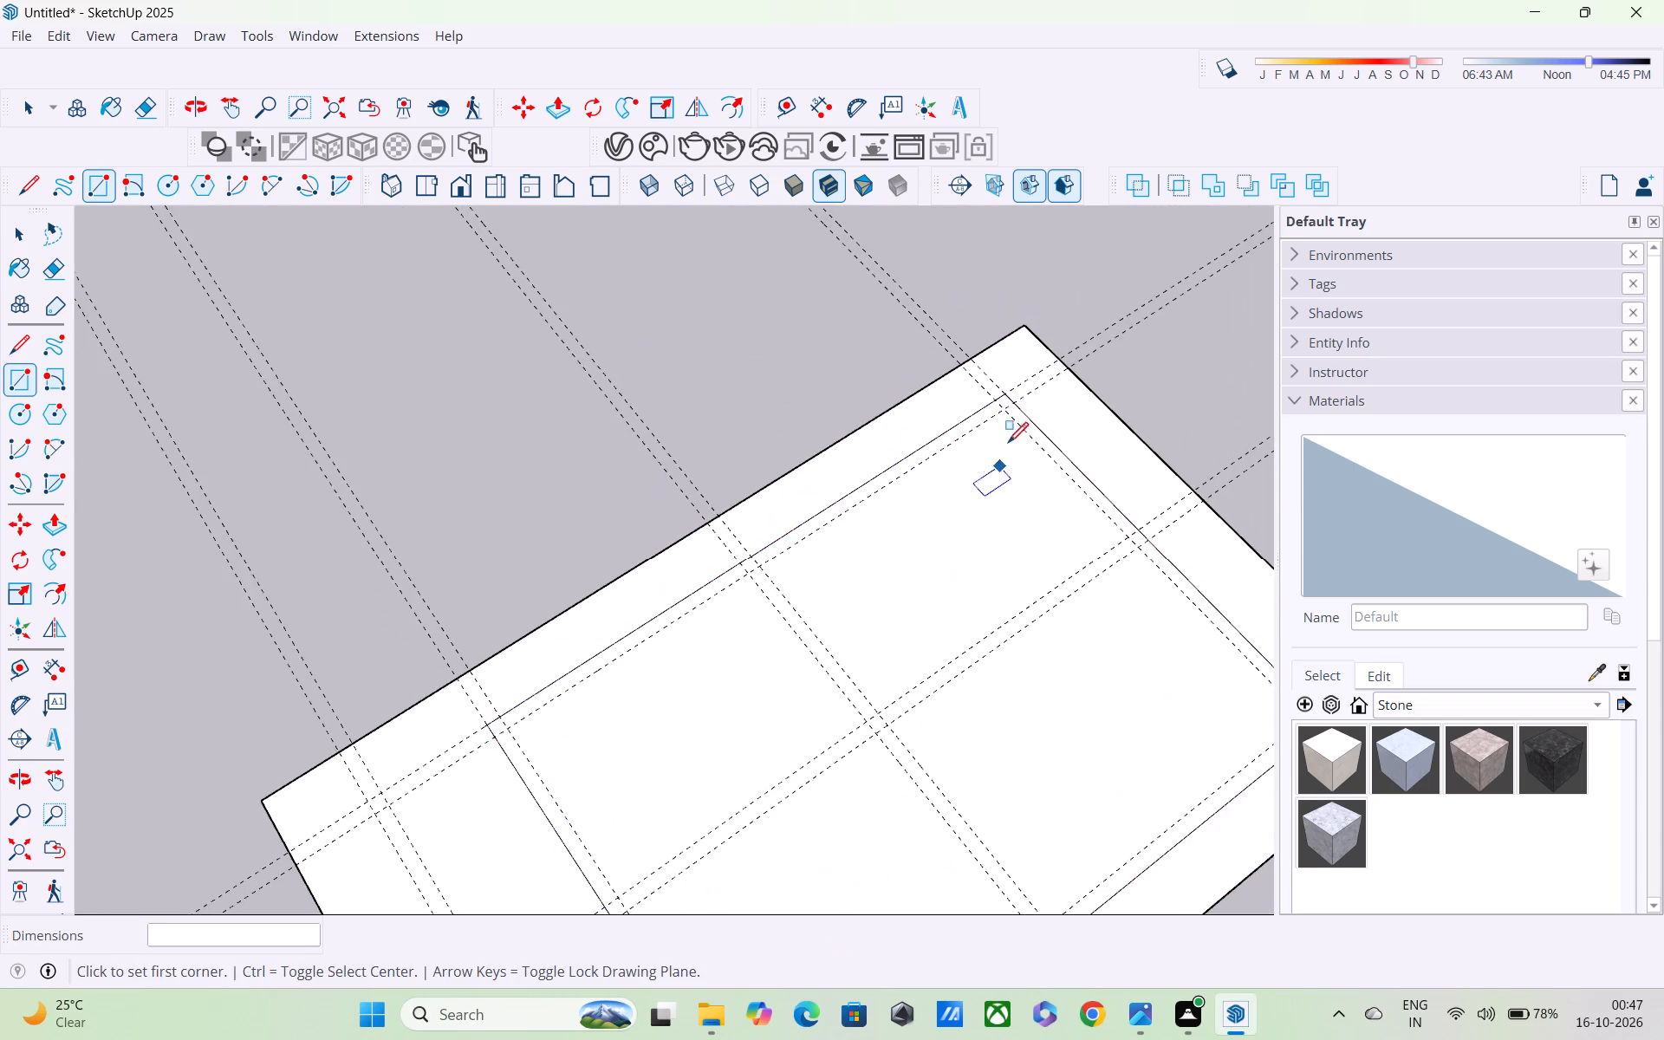
pyautogui.scroll(4, 1008, 445)
pyautogui.click(1010, 396)
pyautogui.scroll(-4, 1021, 543)
pyautogui.keyDown('shift'); pyautogui.moveTo(1024, 628); pyautogui.dragTo(1013, 403, button='middle'); pyautogui.keyUp('shift')
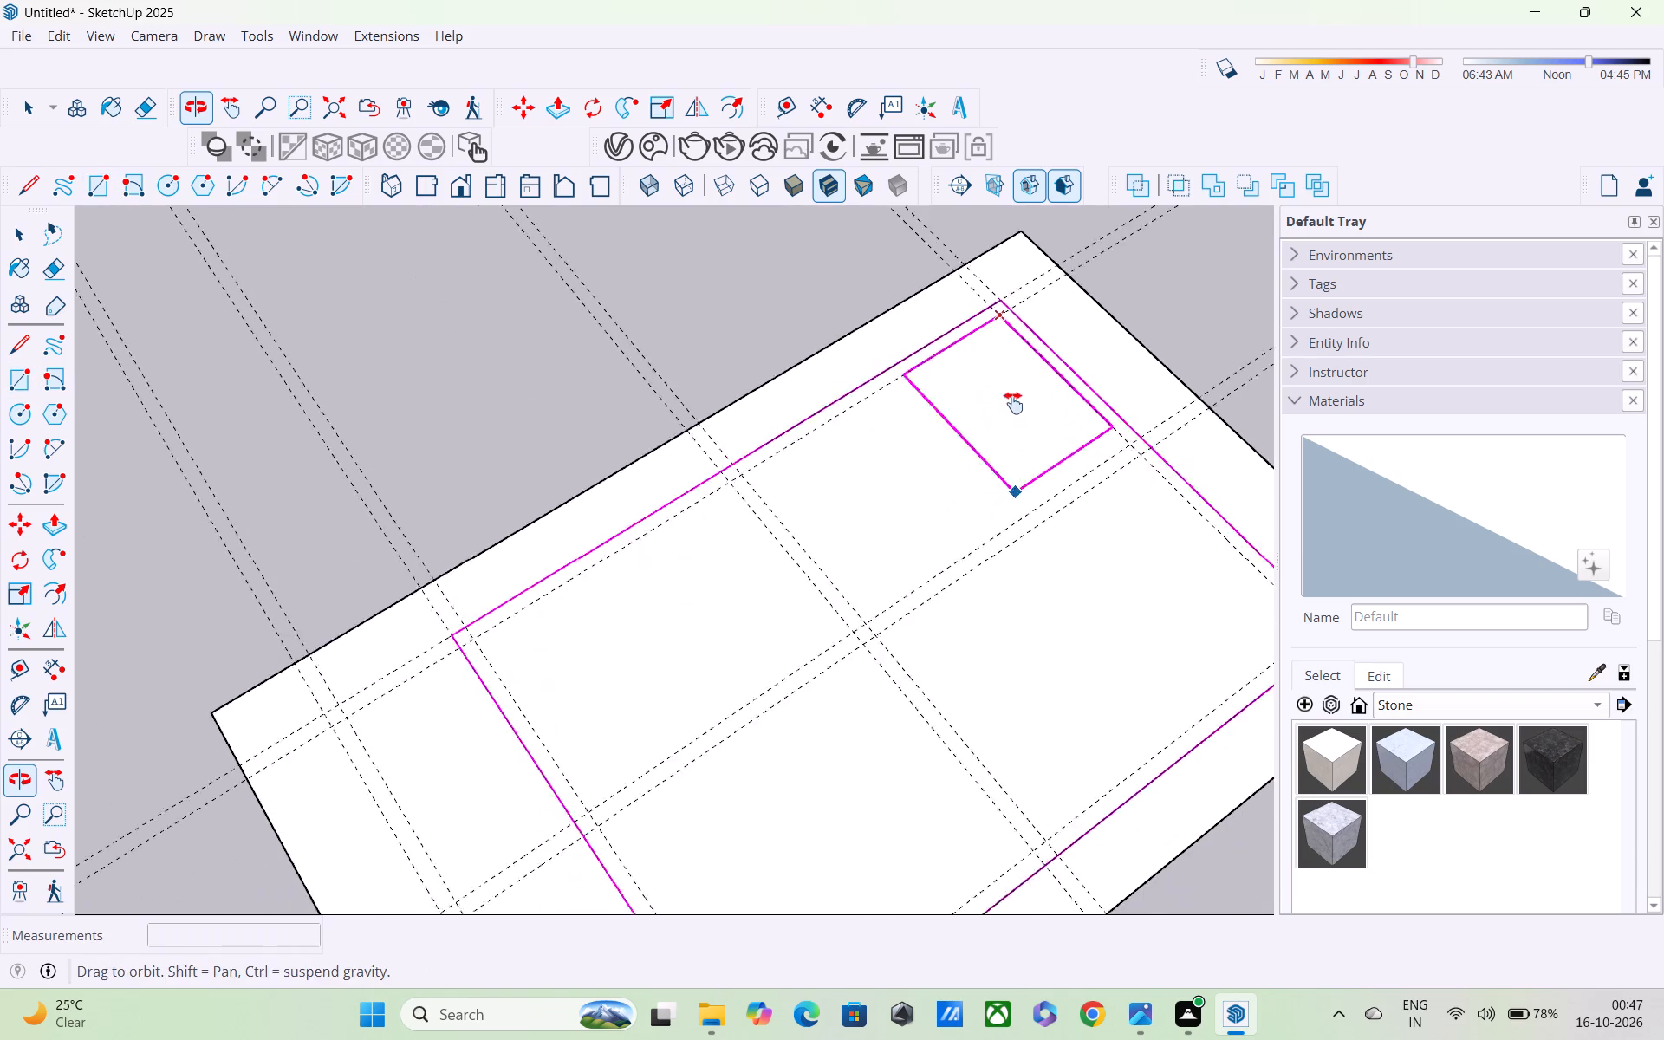
pyautogui.keyDown('shift'); pyautogui.moveTo(1013, 403); pyautogui.dragTo(1012, 386, button='middle'); pyautogui.keyUp('shift')
pyautogui.keyDown('shift'); pyautogui.scroll(1, 1012, 386); pyautogui.keyUp('shift')
pyautogui.keyDown('shift'); pyautogui.moveTo(901, 774); pyautogui.dragTo(900, 475, button='middle'); pyautogui.keyUp('shift')
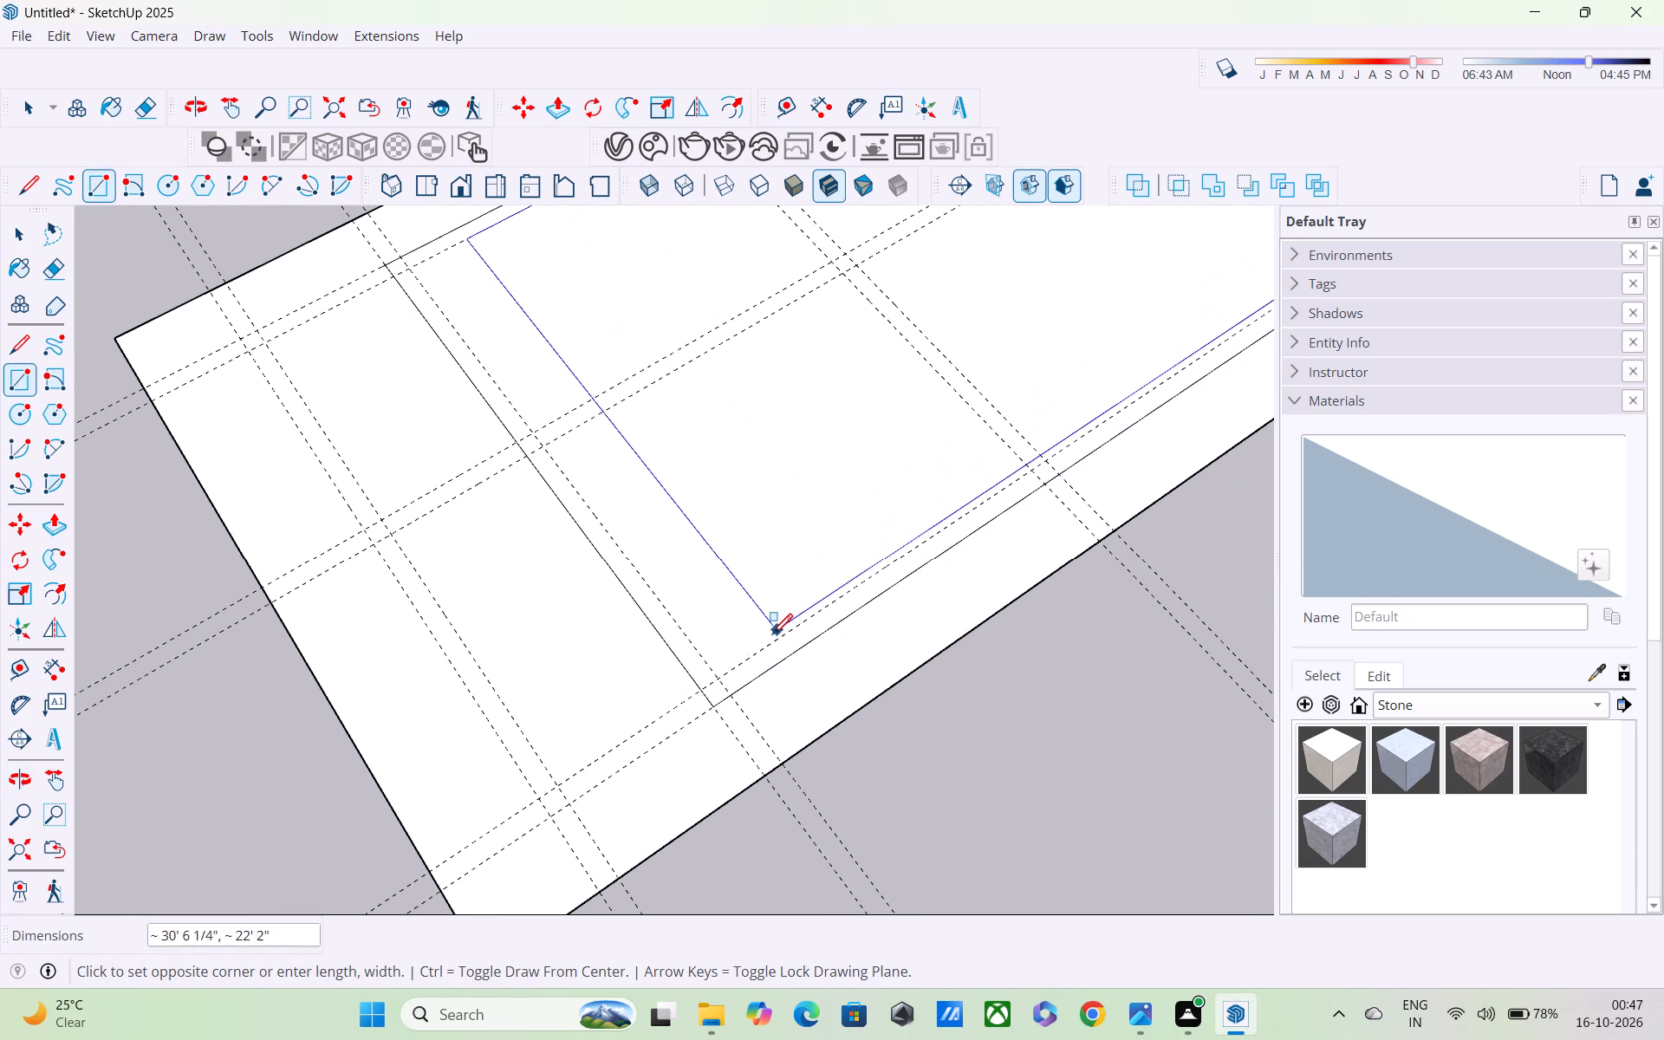
pyautogui.click(718, 680)
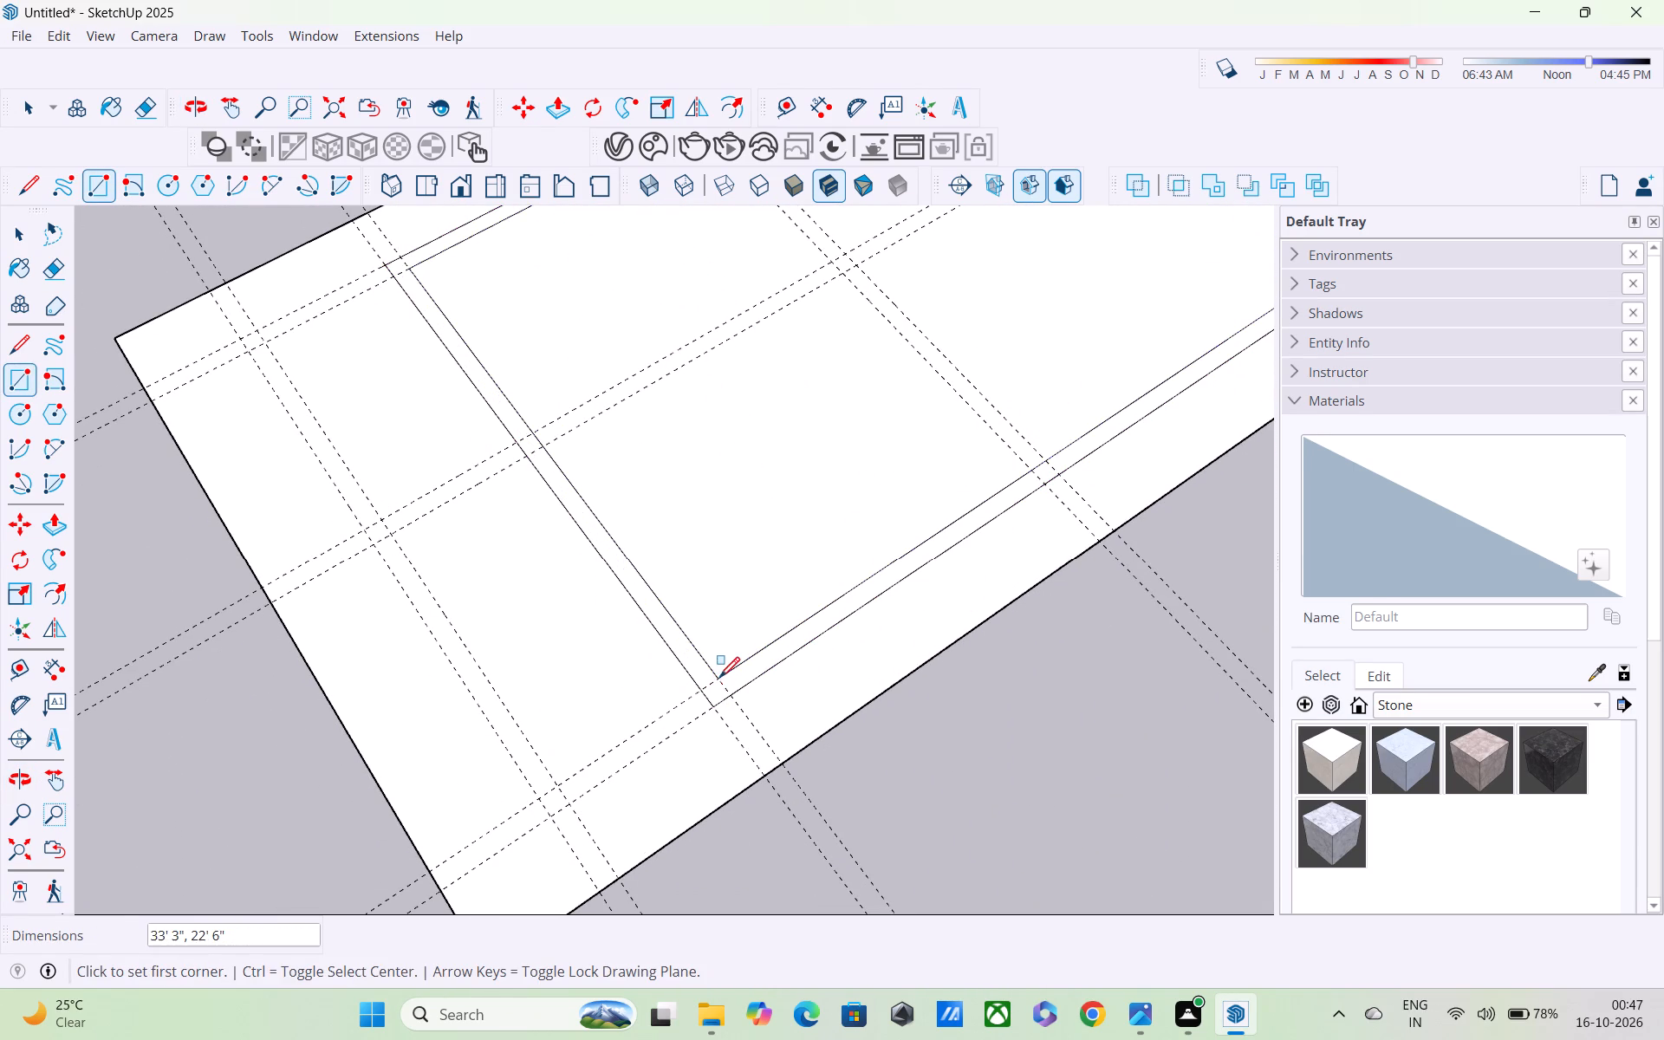
# Draw an L-shaped partition line from the near short wall's inner edge along the middle guide, ending with a 13' 3" leg to the long wall's outer edge.
pyautogui.scroll(-1, 731, 657)
pyautogui.moveTo(741, 664); pyautogui.dragTo(758, 796, button='middle')
pyautogui.scroll(-5, 730, 675)
pyautogui.moveTo(727, 640); pyautogui.dragTo(1008, 670, button='middle')
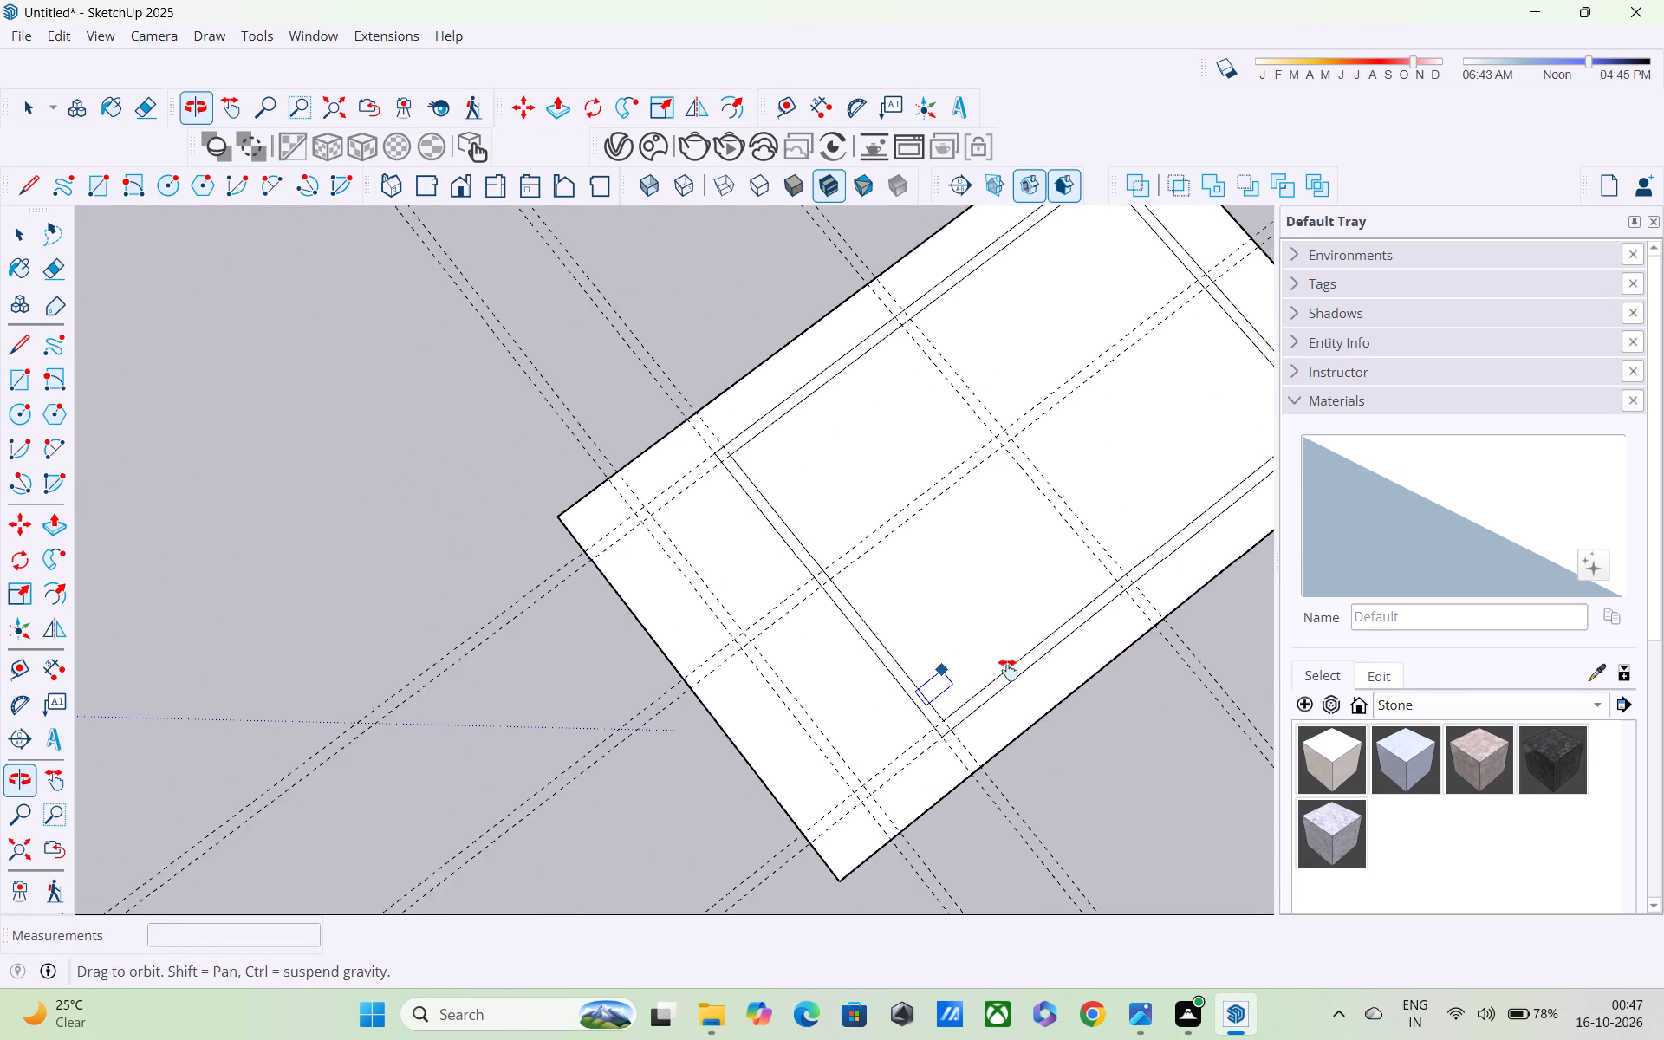
pyautogui.moveTo(1008, 670); pyautogui.dragTo(1009, 669, button='middle')
pyautogui.moveTo(965, 642); pyautogui.dragTo(1232, 555, button='middle')
pyautogui.scroll(3, 851, 559)
pyautogui.scroll(-4, 851, 559)
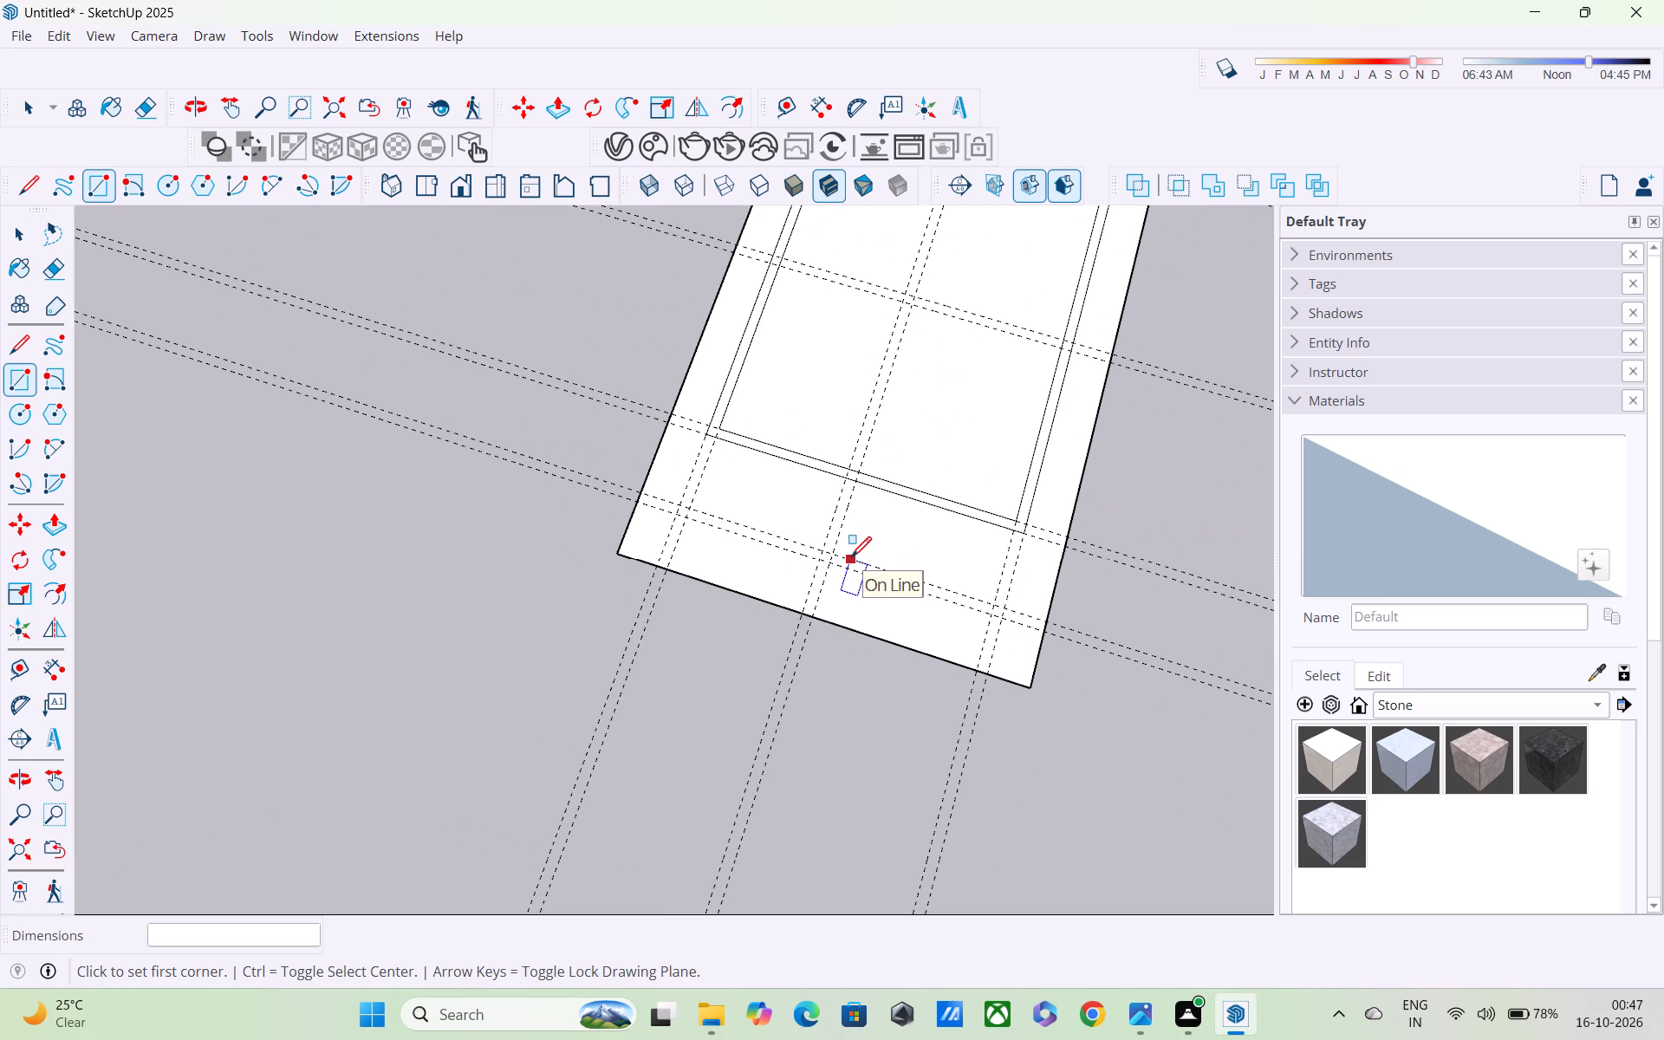
pyautogui.press('l')
pyautogui.scroll(2, 858, 480)
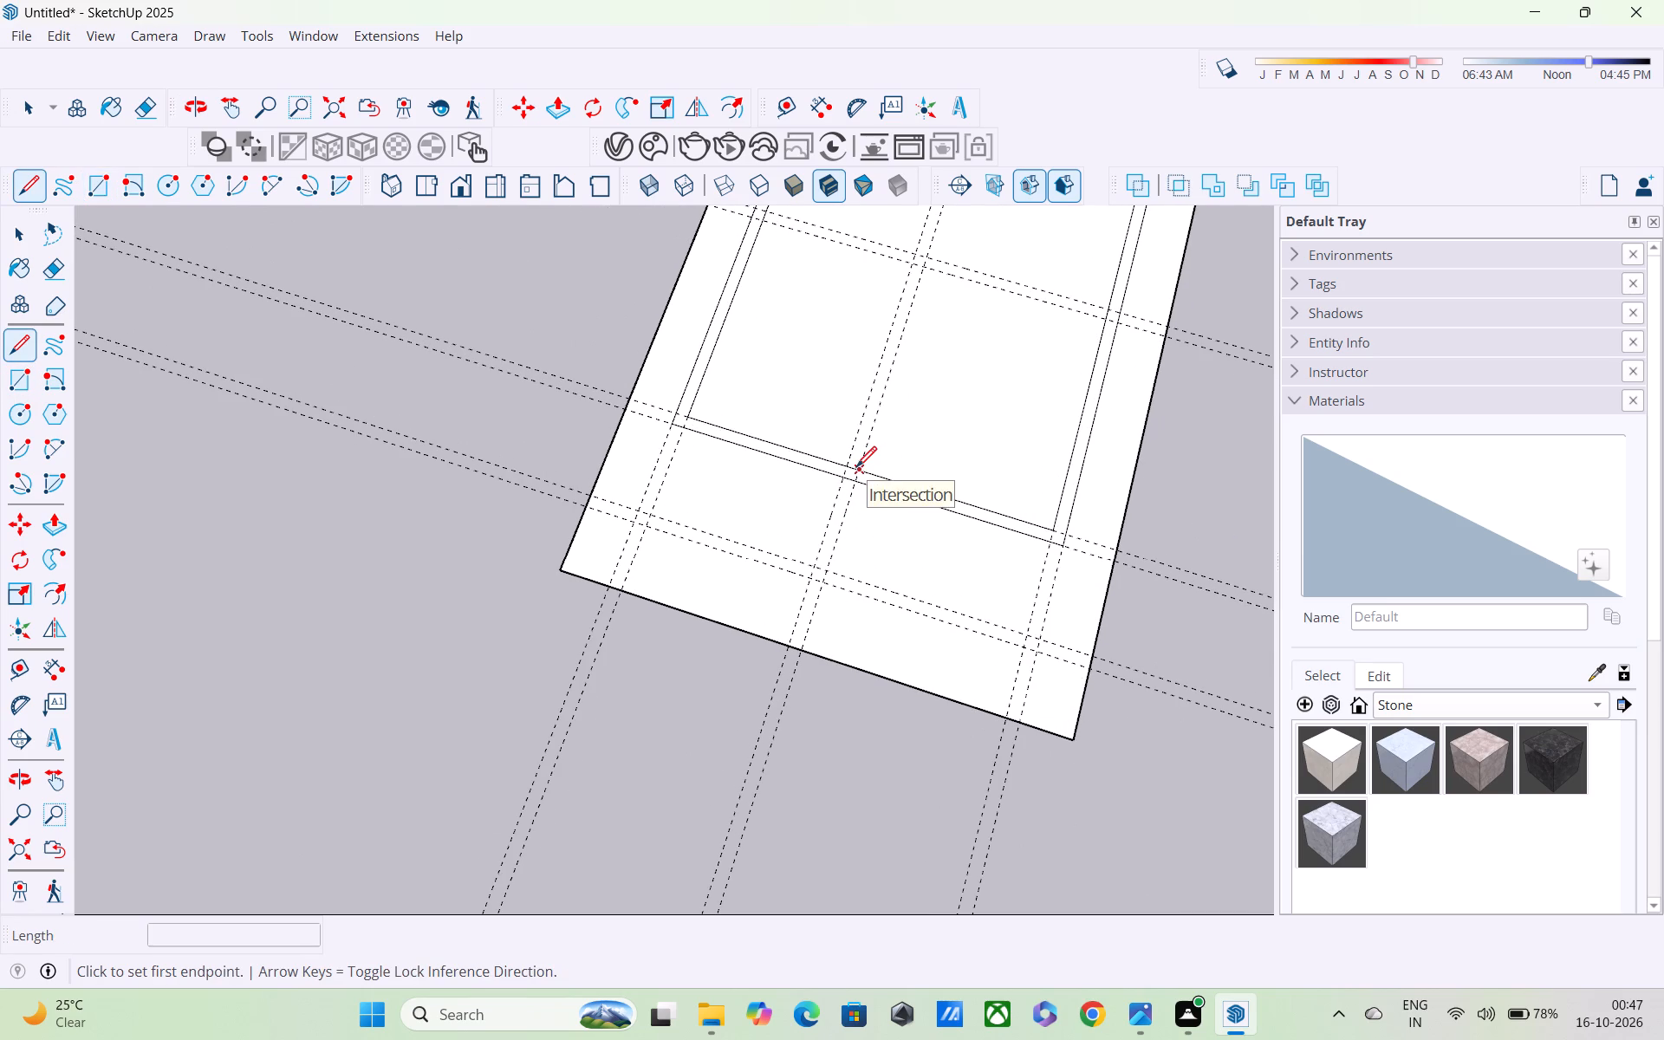
pyautogui.click(847, 467)
pyautogui.keyDown('shift'); pyautogui.moveTo(861, 386); pyautogui.dragTo(868, 605, button='middle'); pyautogui.keyUp('shift')
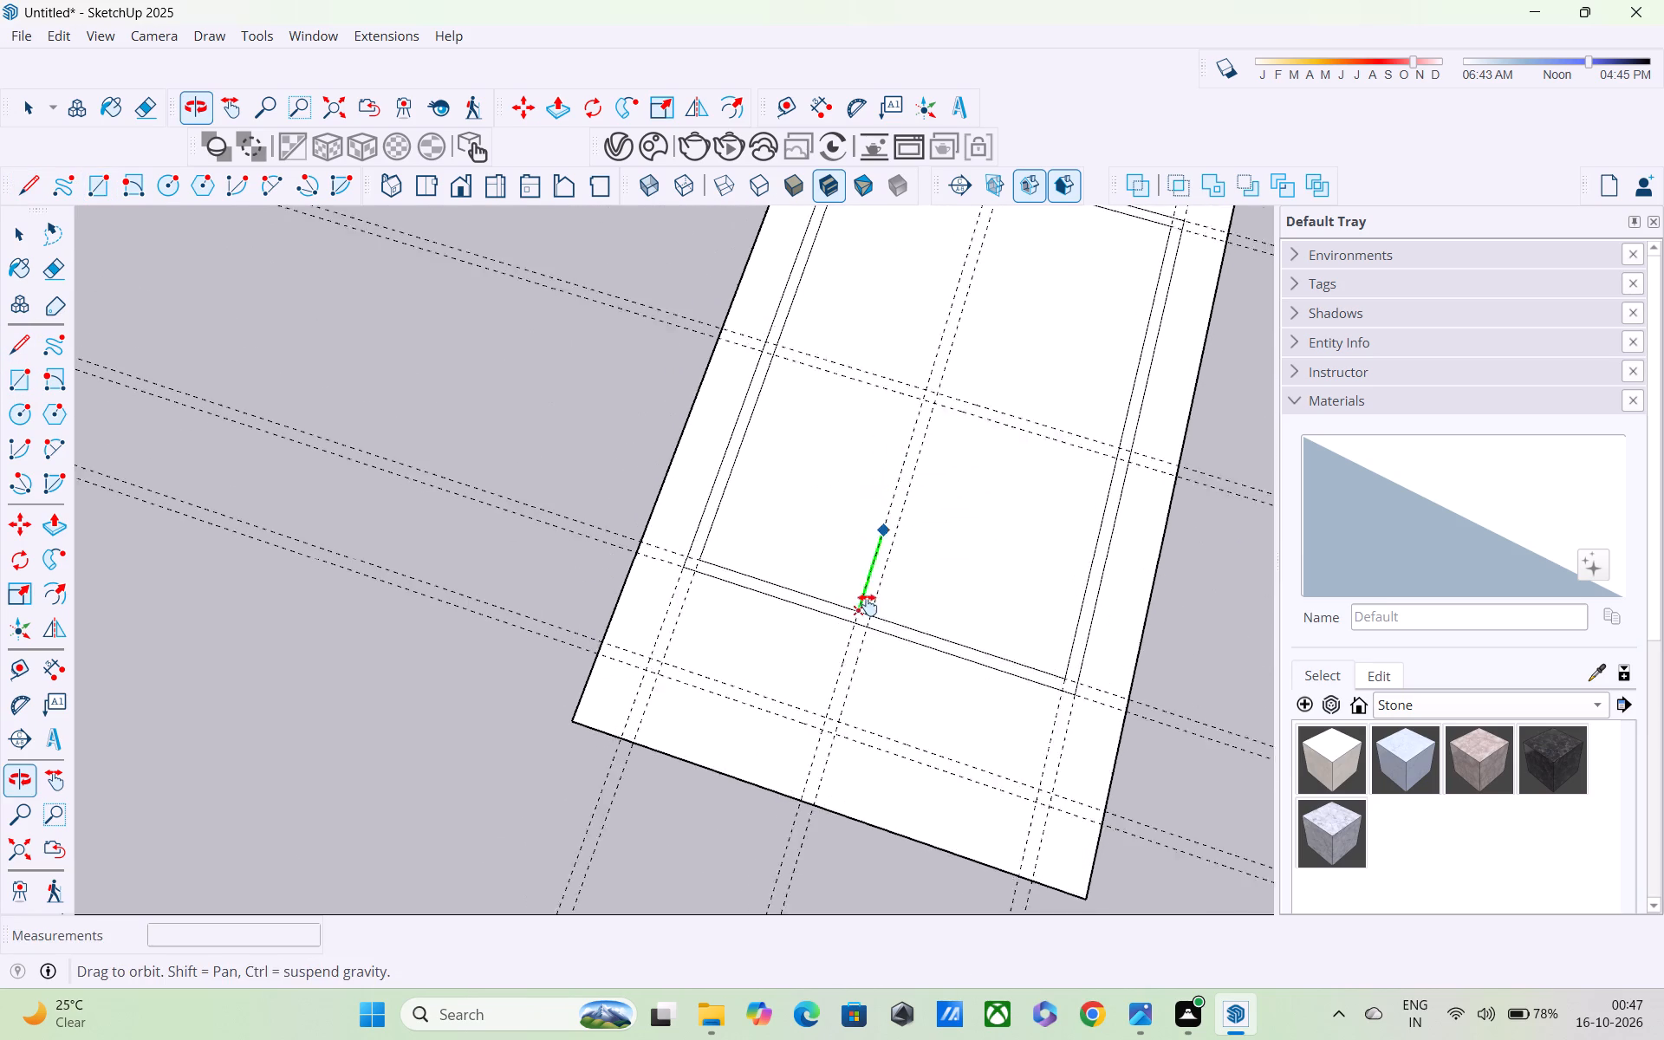
pyautogui.keyDown('shift'); pyautogui.moveTo(868, 605); pyautogui.dragTo(863, 613, button='middle'); pyautogui.keyUp('shift')
pyautogui.scroll(4, 903, 487)
pyautogui.click(914, 480)
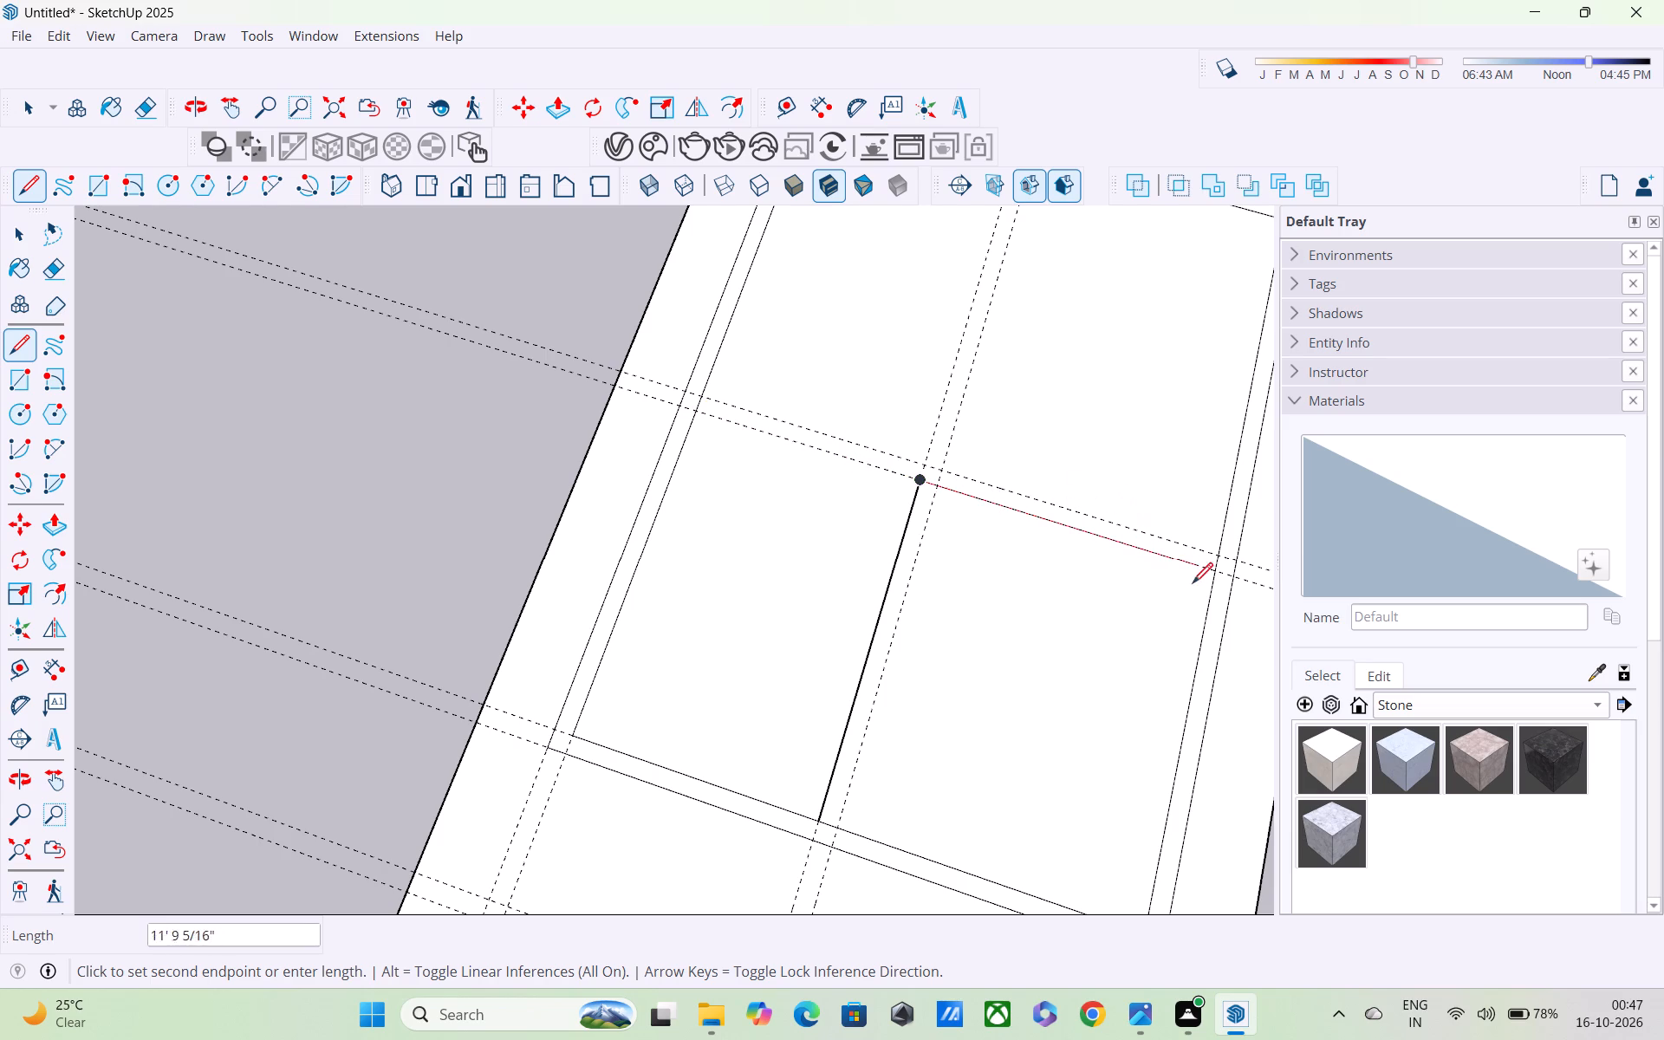
pyautogui.click(1237, 582)
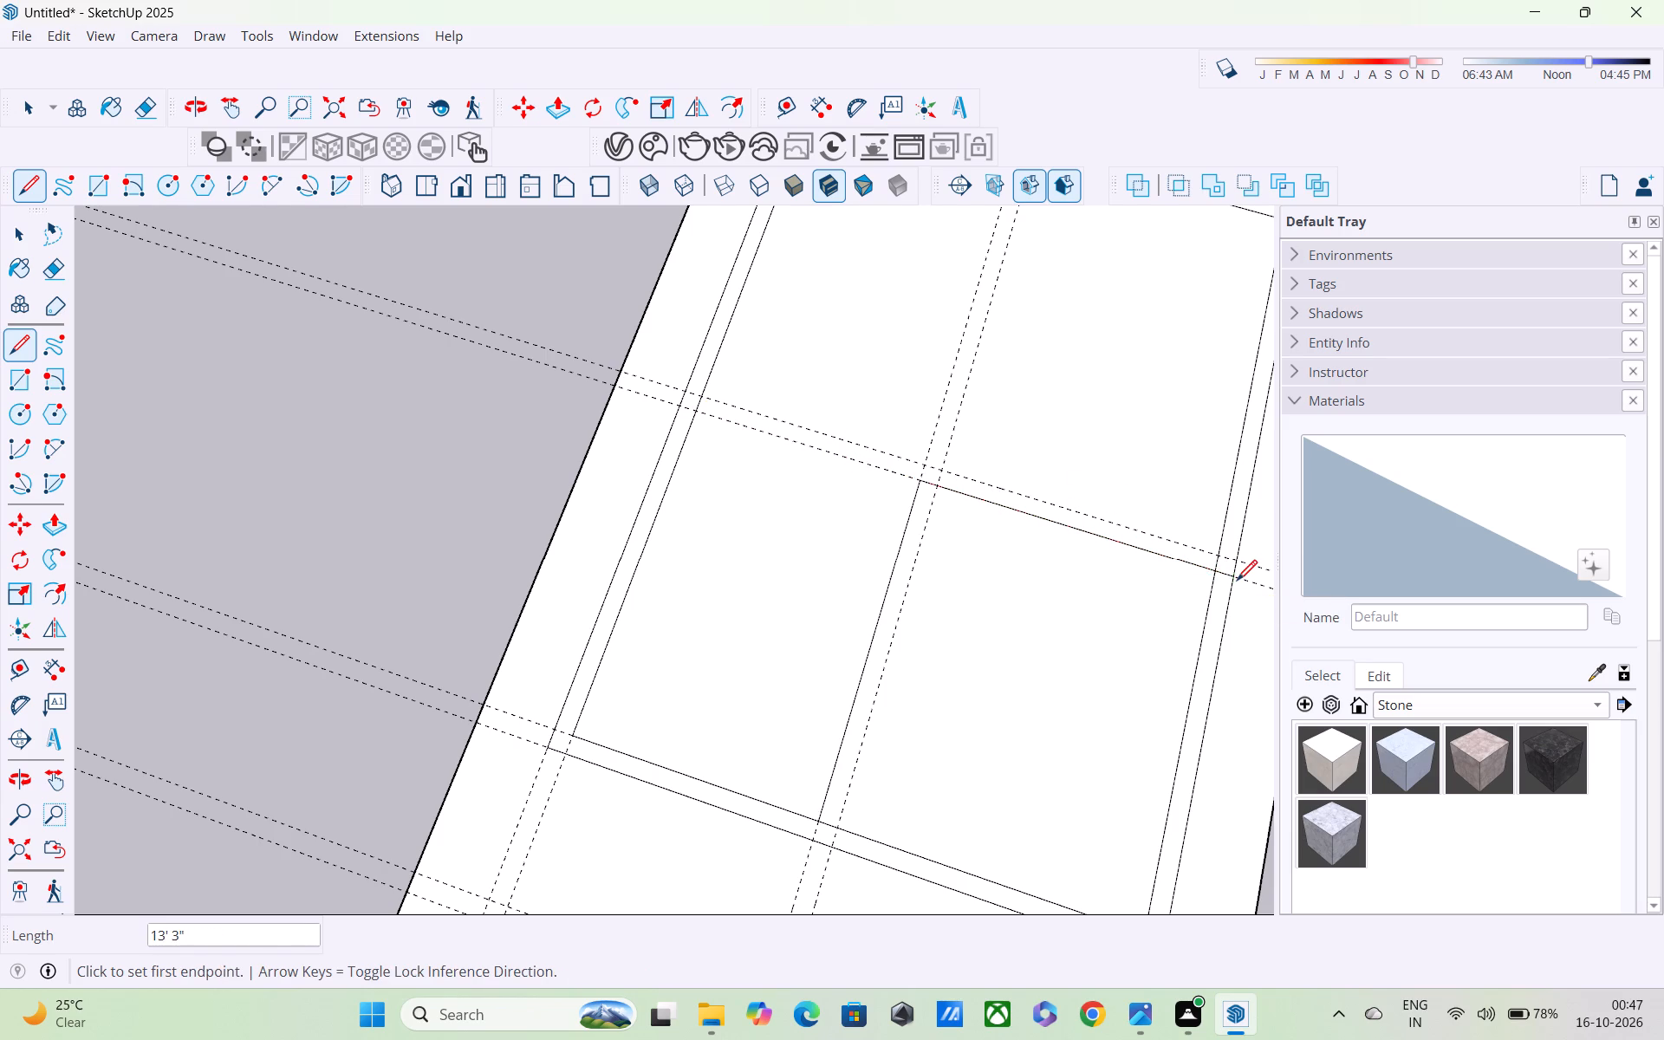
pyautogui.press('Escape')
# Draw the 13' 3" leg's parallel 11' 9" line along its neighbouring guide, from the long wall's inner edge to the nearer middle guide.
pyautogui.scroll(6, 1262, 569)
pyautogui.moveTo(1167, 613); pyautogui.dragTo(699, 606, button='middle')
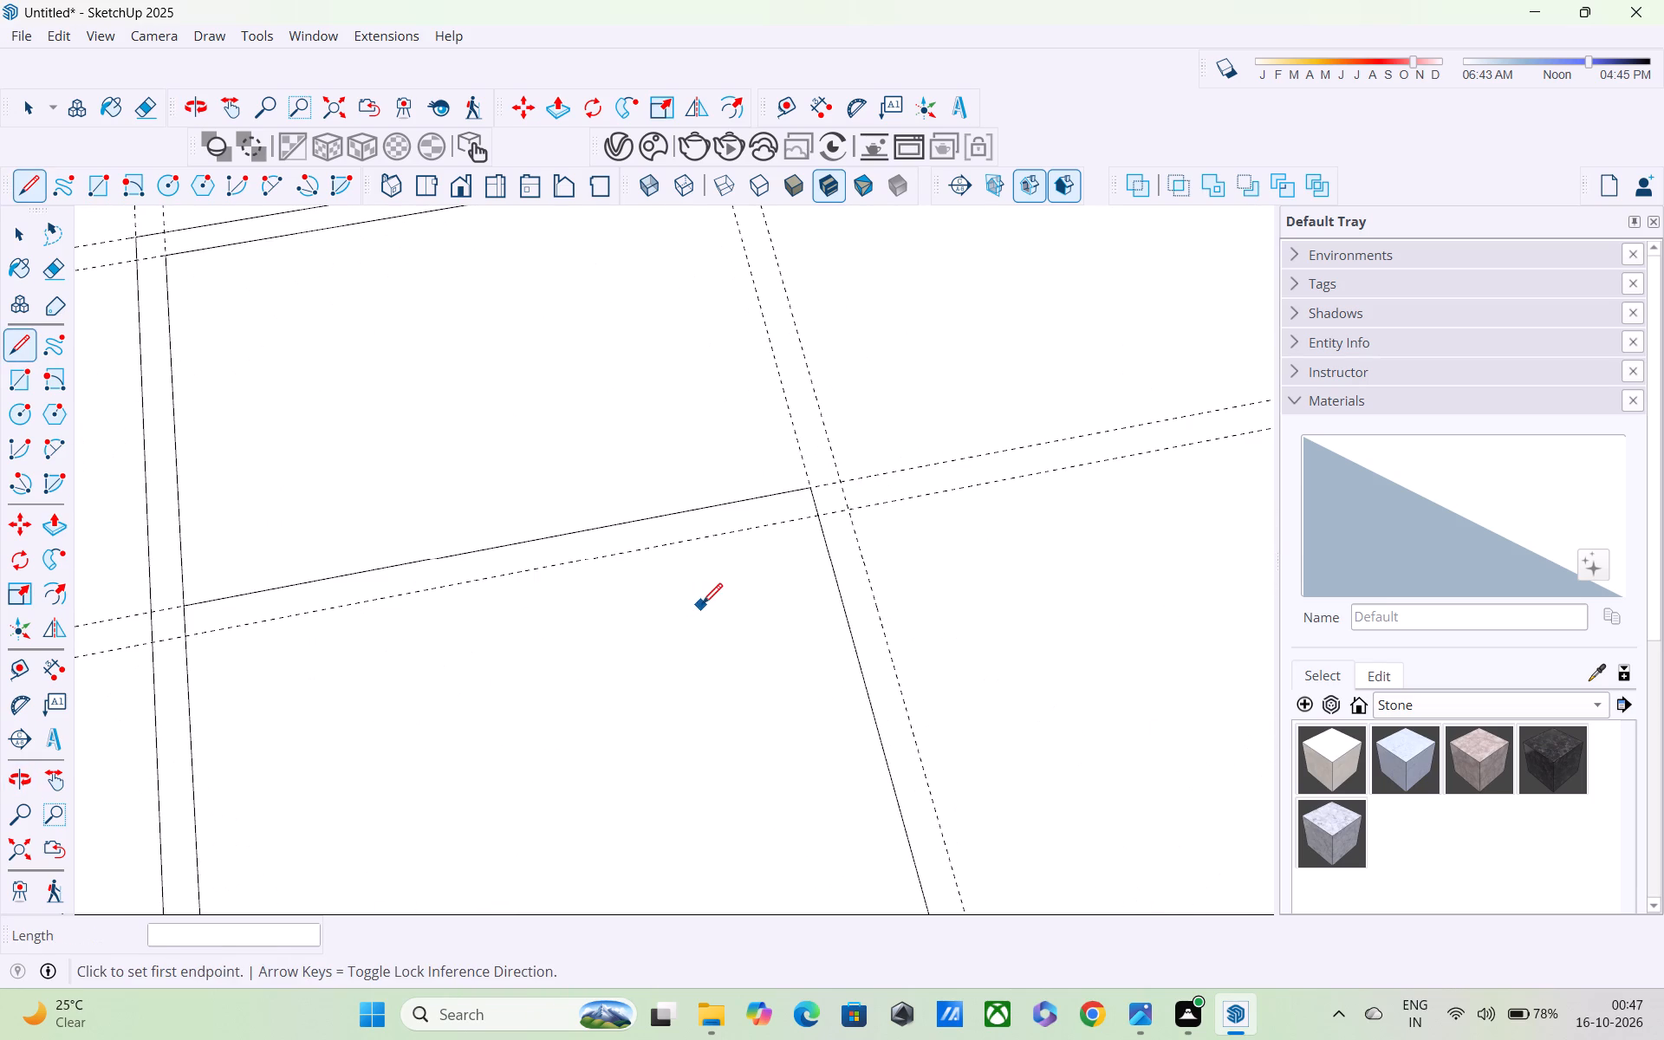
pyautogui.keyDown('shift'); pyautogui.moveTo(702, 606); pyautogui.dragTo(617, 176, button='middle'); pyautogui.keyUp('shift')
pyautogui.scroll(5, 822, 594)
pyautogui.scroll(6, 903, 571)
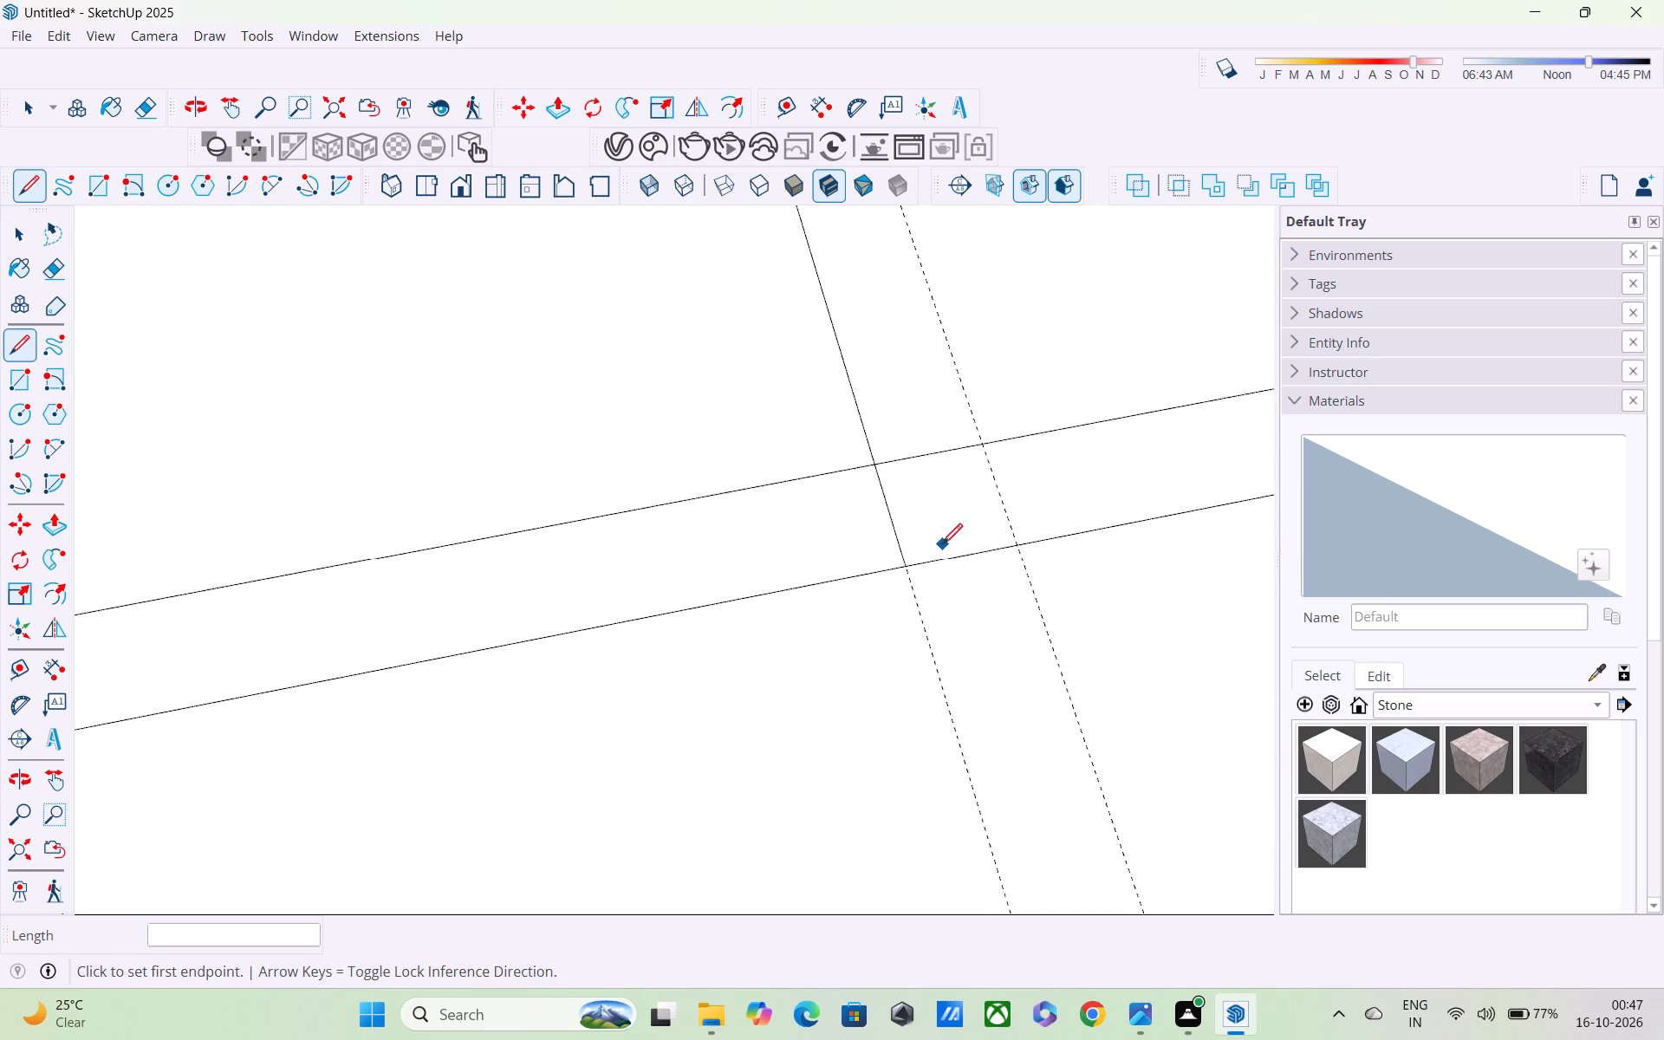
pyautogui.scroll(2, 942, 546)
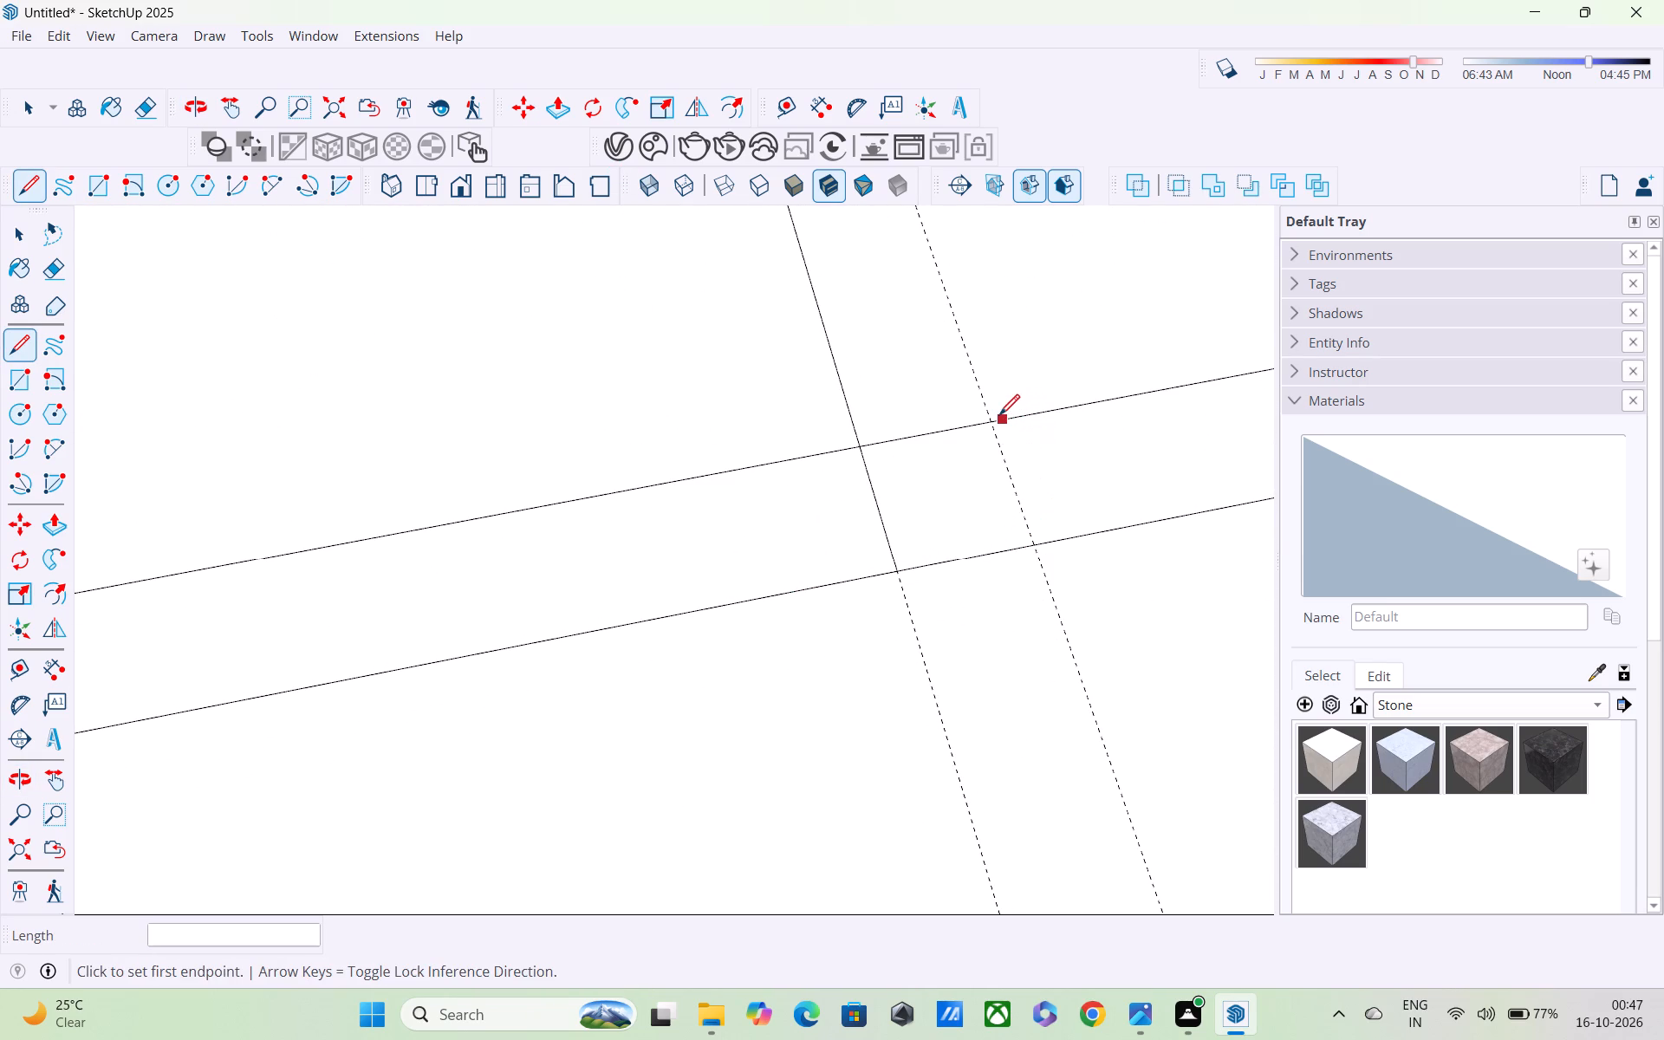
pyautogui.click(995, 419)
pyautogui.keyDown('shift'); pyautogui.moveTo(978, 346); pyautogui.dragTo(1056, 731, button='middle'); pyautogui.keyUp('shift')
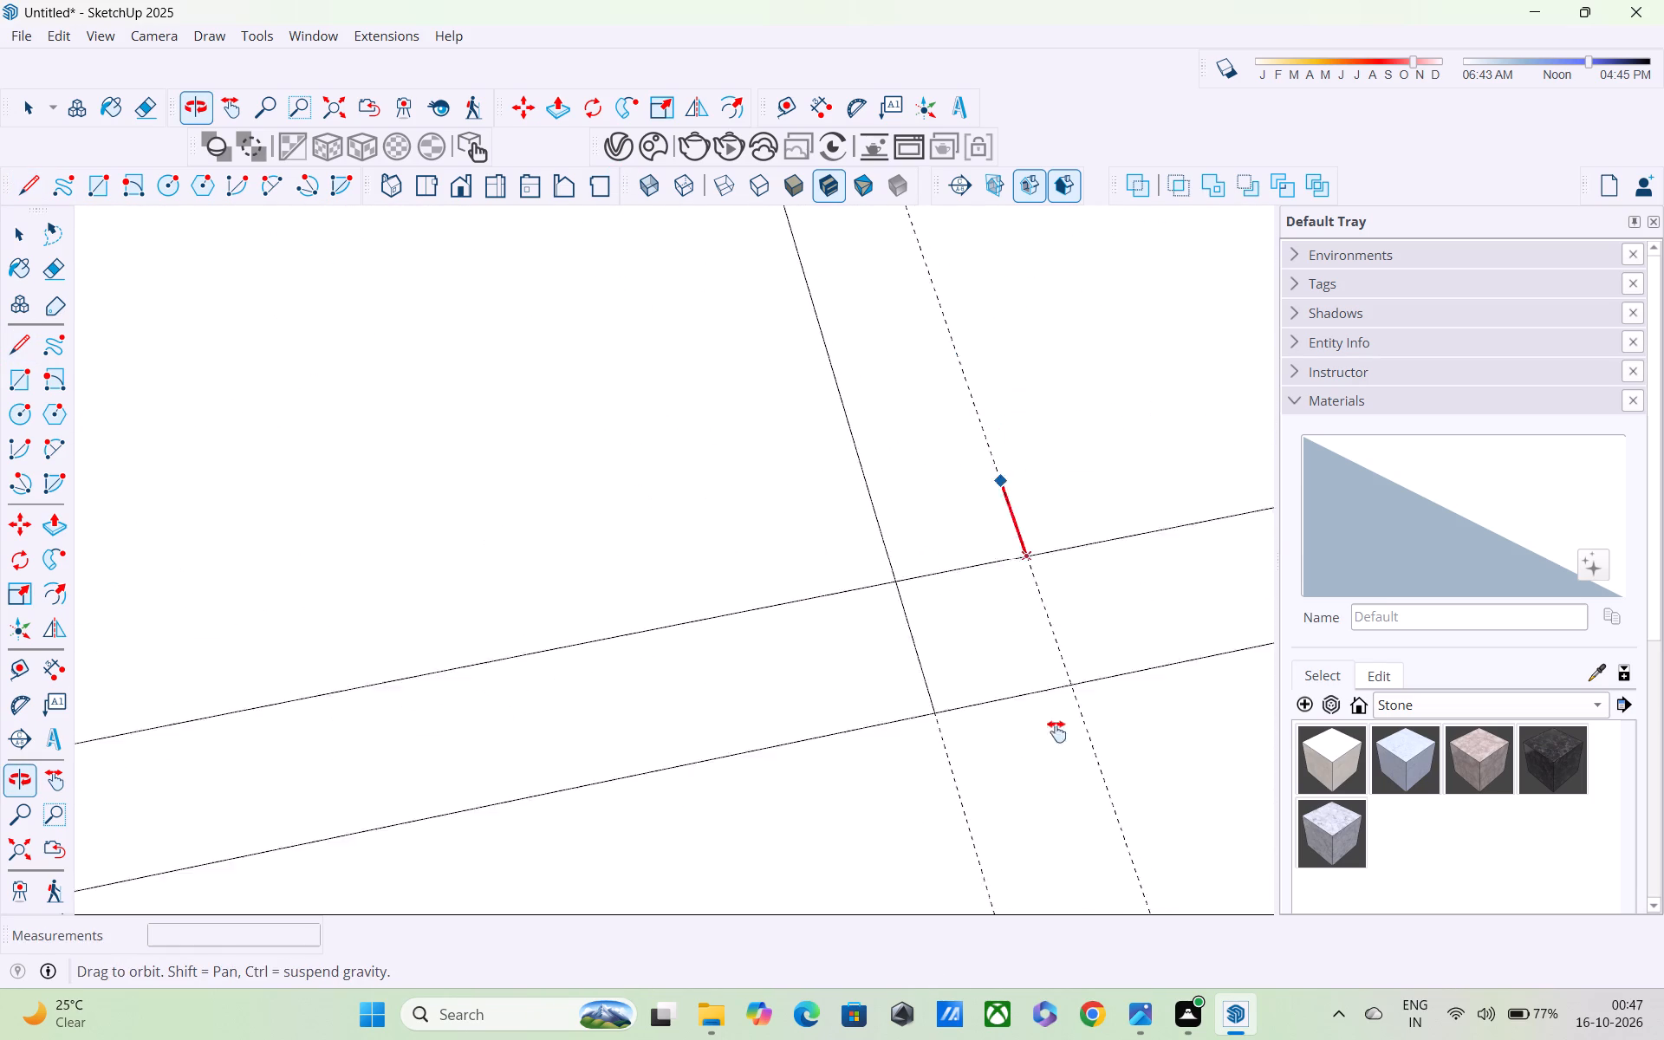
pyautogui.keyDown('shift'); pyautogui.moveTo(1056, 731); pyautogui.dragTo(1082, 879, button='middle'); pyautogui.keyUp('shift')
pyautogui.keyDown('shift'); pyautogui.scroll(1, 1082, 879); pyautogui.keyUp('shift')
pyautogui.scroll(-6, 959, 529)
pyautogui.moveTo(932, 445); pyautogui.dragTo(1062, 989, button='middle')
pyautogui.keyDown('shift'); pyautogui.scroll(1, 1059, 986); pyautogui.keyUp('shift')
pyautogui.scroll(-4, 977, 677)
pyautogui.scroll(1, 900, 465)
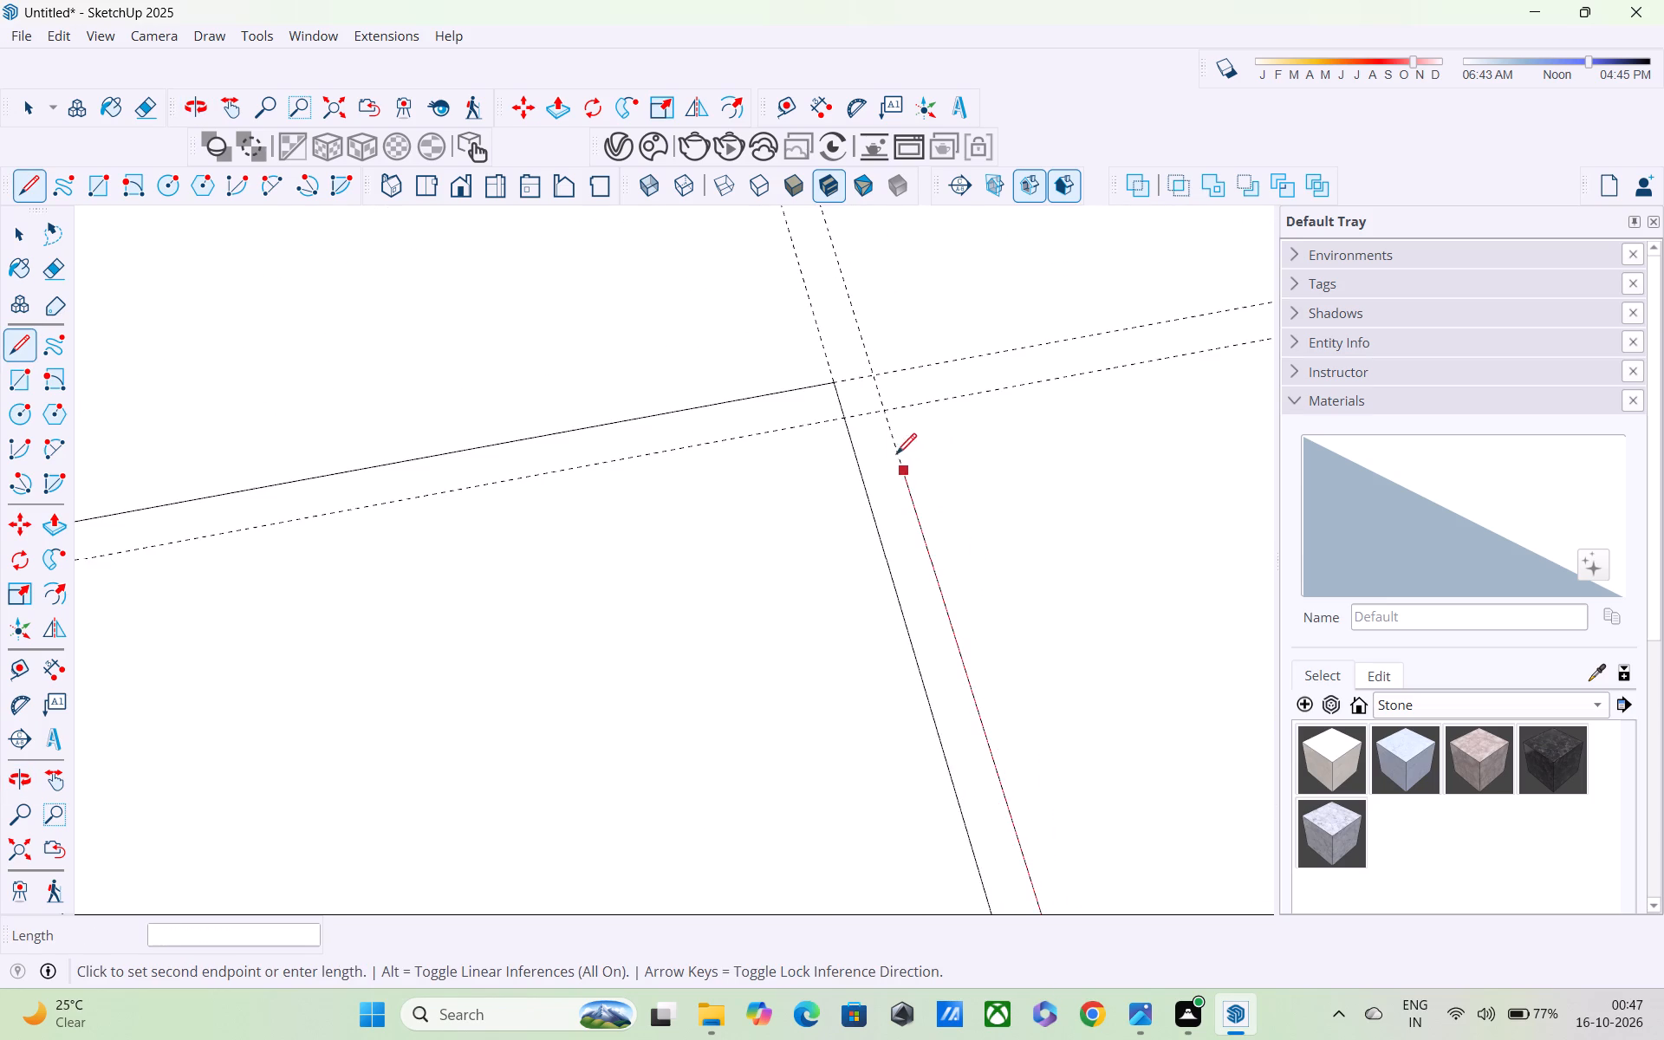
pyautogui.scroll(1, 896, 456)
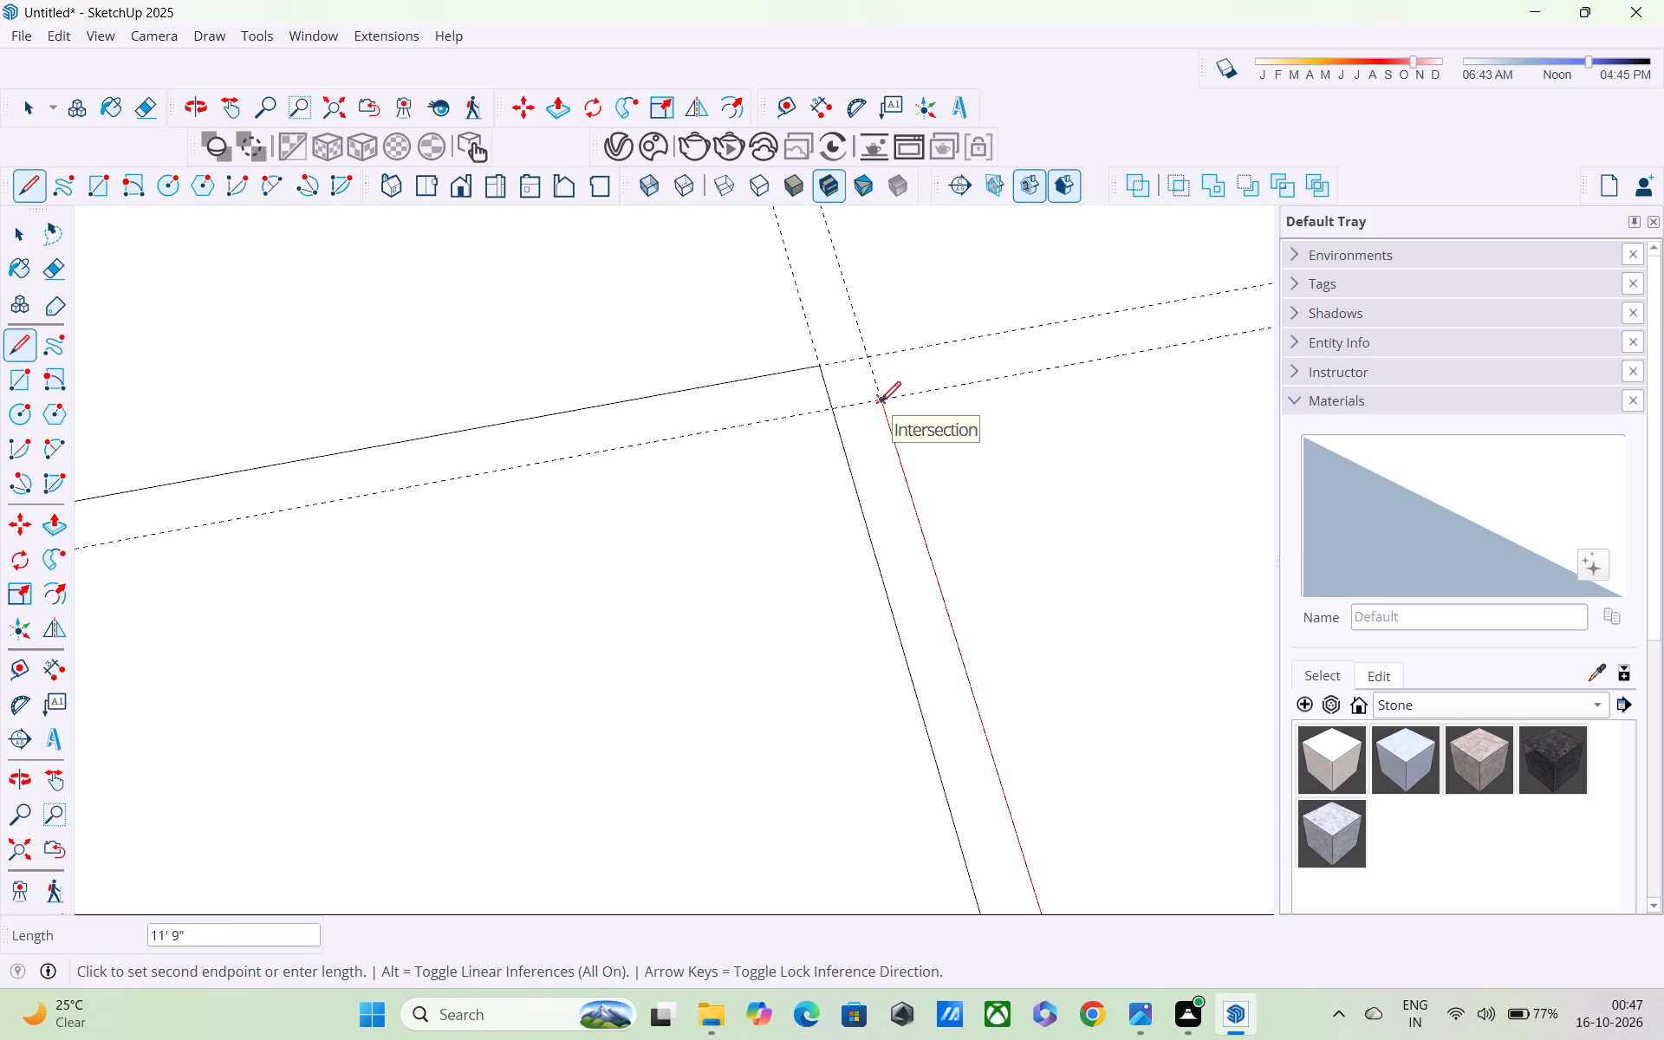
pyautogui.scroll(-4, 881, 404)
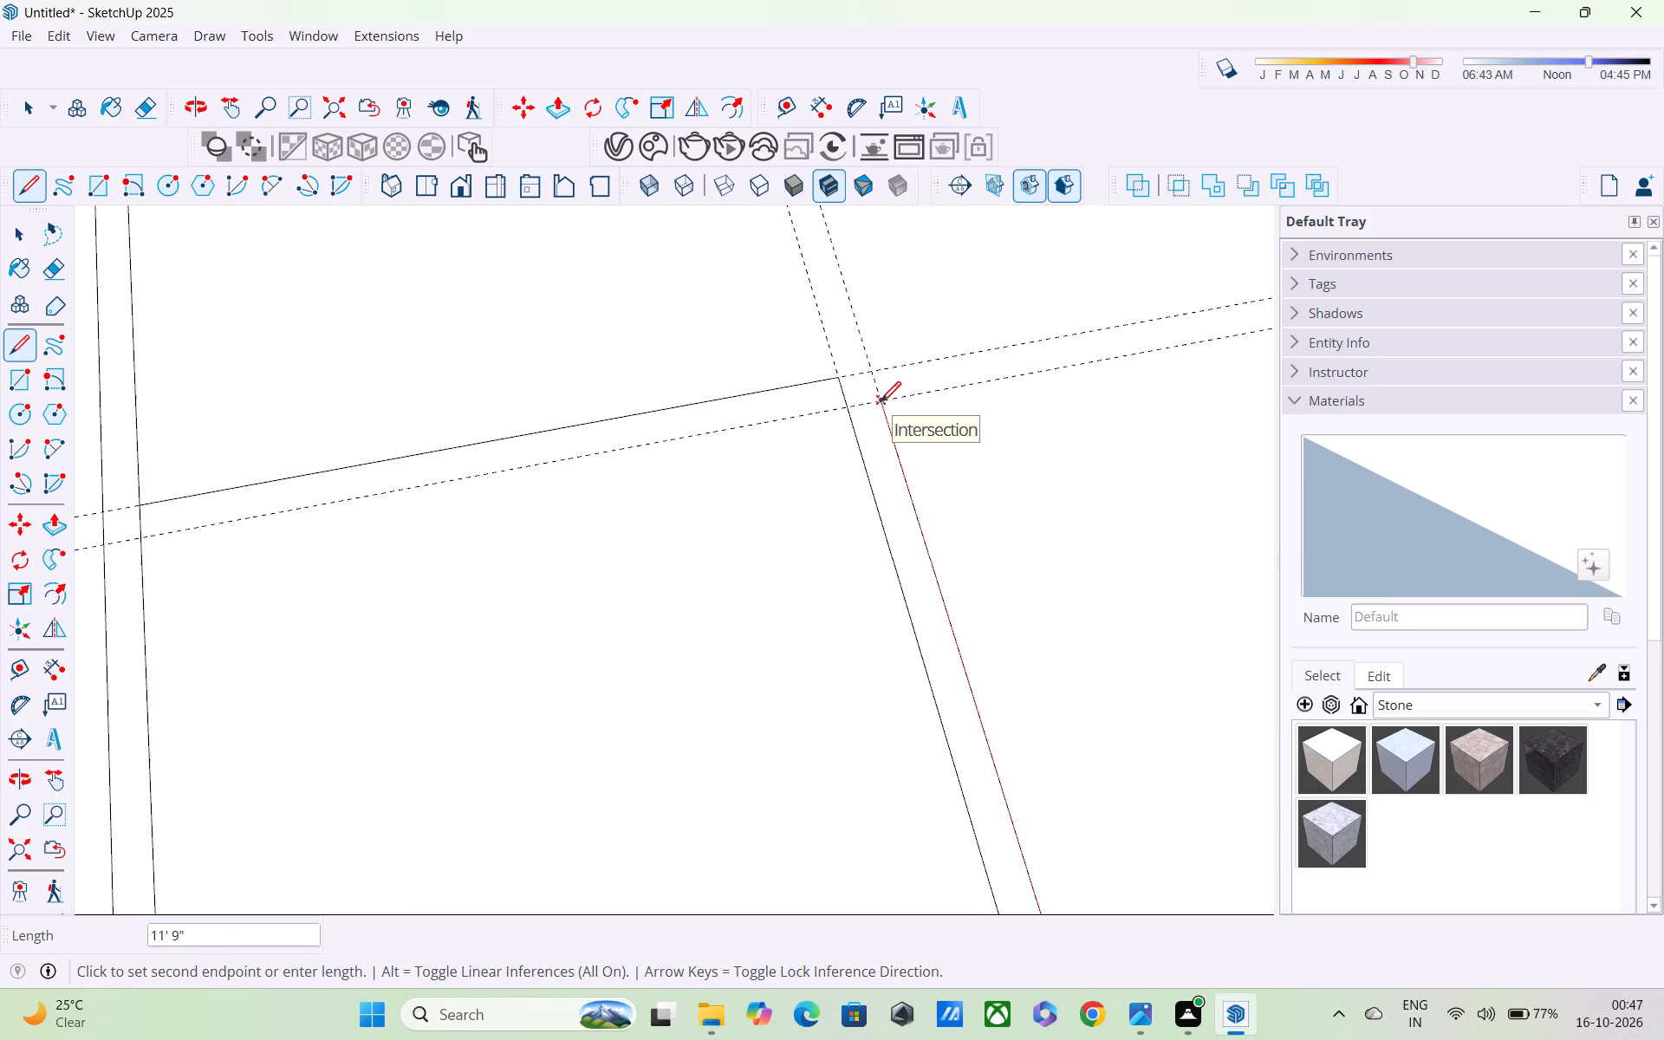
pyautogui.scroll(-4, 881, 404)
pyautogui.middleClick(881, 404)
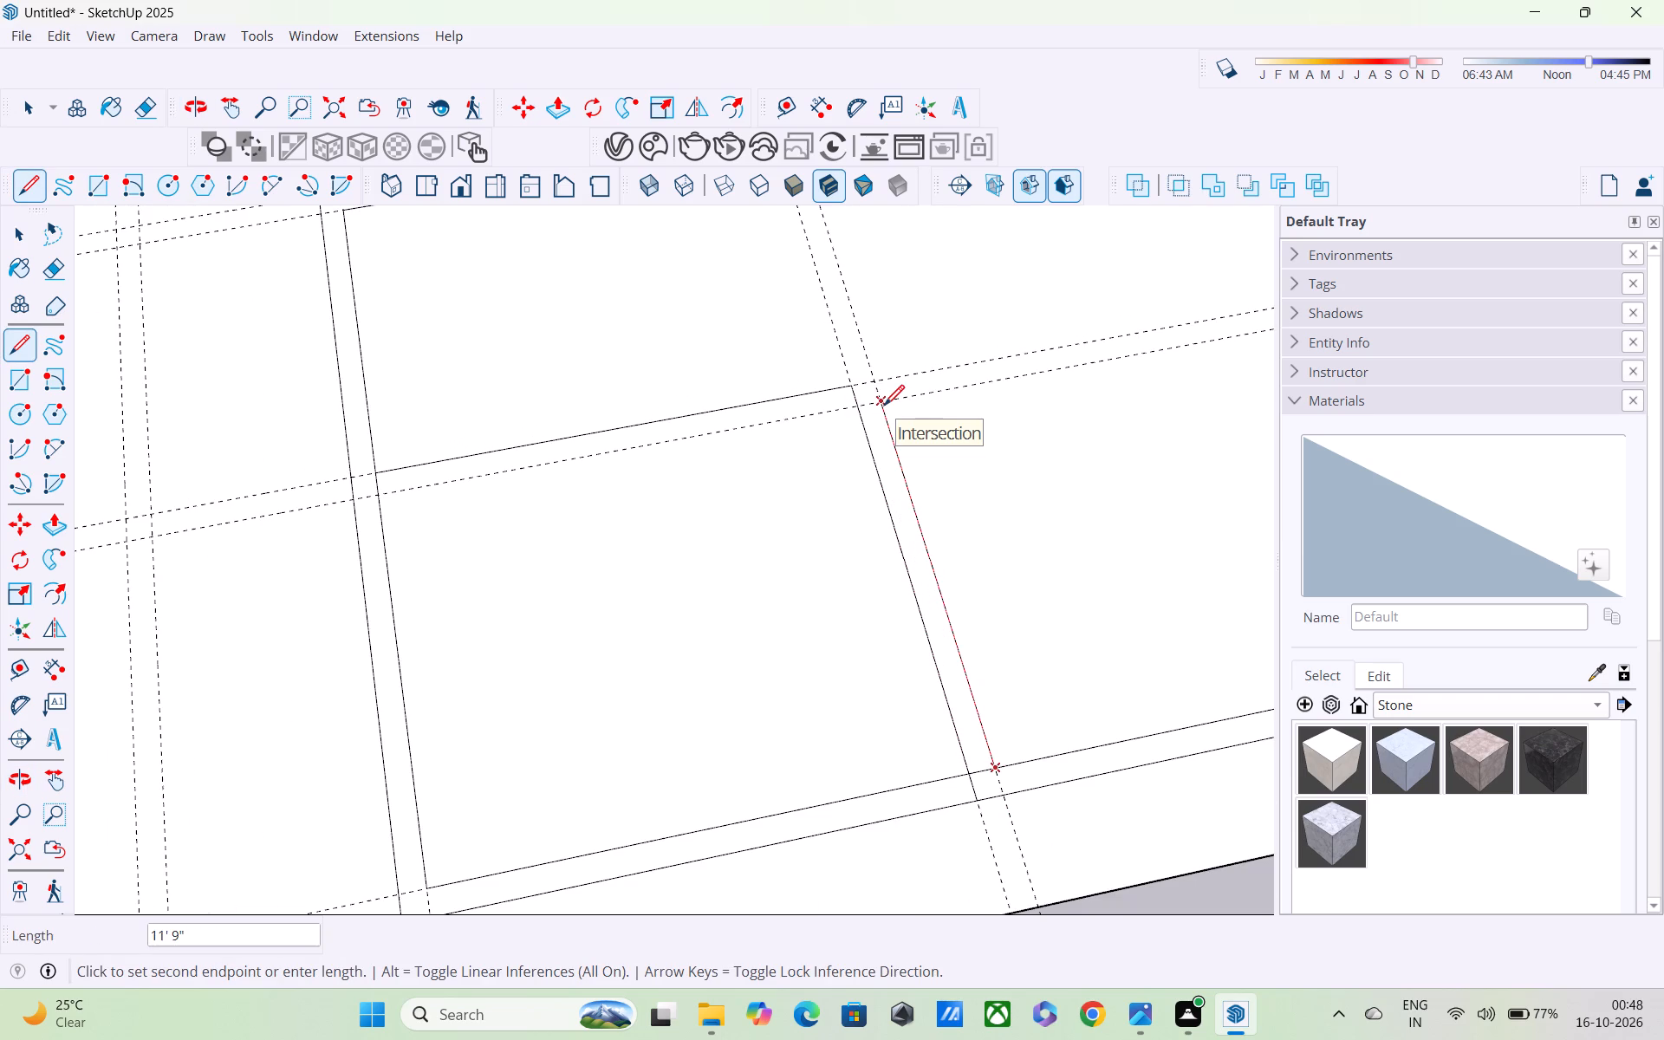
pyautogui.scroll(6, 887, 406)
pyautogui.click(871, 402)
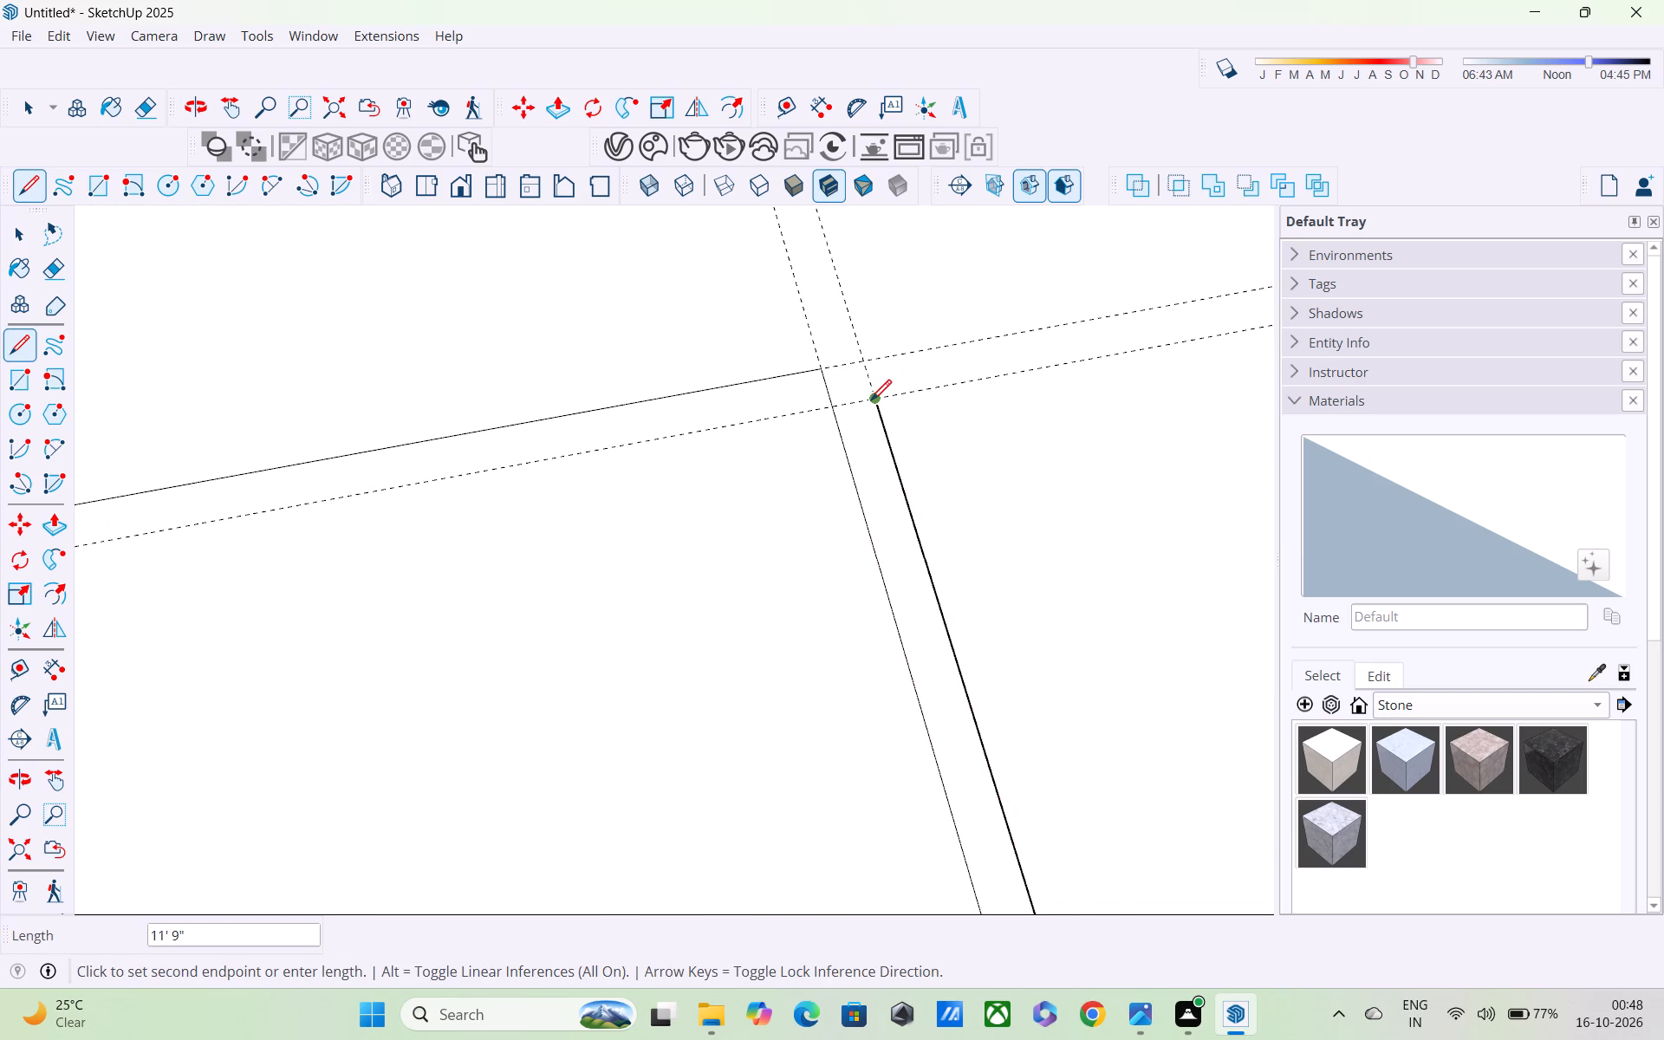
pyautogui.scroll(-4, 871, 402)
pyautogui.press('Escape')
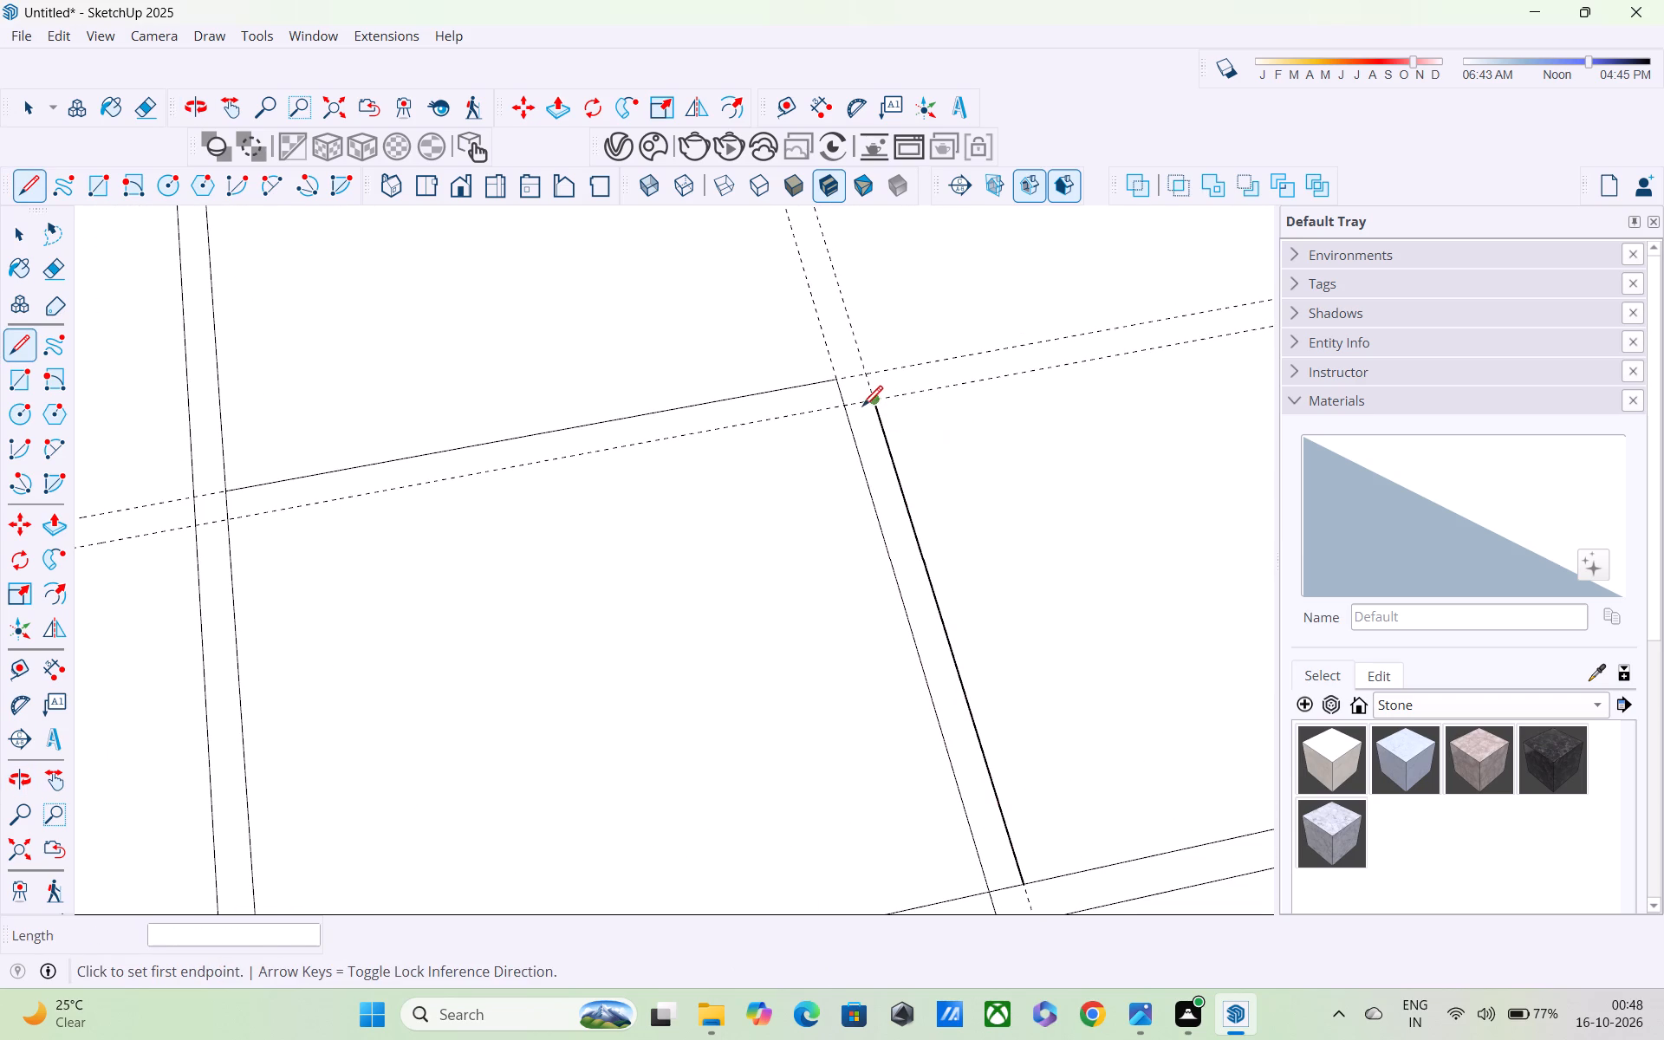
# Draw the middle partition's second face along its parallel guide, from the near short wall's inner edge to the crossing partition line.
pyautogui.press('l')
pyautogui.scroll(-4, 758, 462)
pyautogui.scroll(-1, 473, 504)
pyautogui.scroll(3, 347, 497)
pyautogui.scroll(-1, 347, 497)
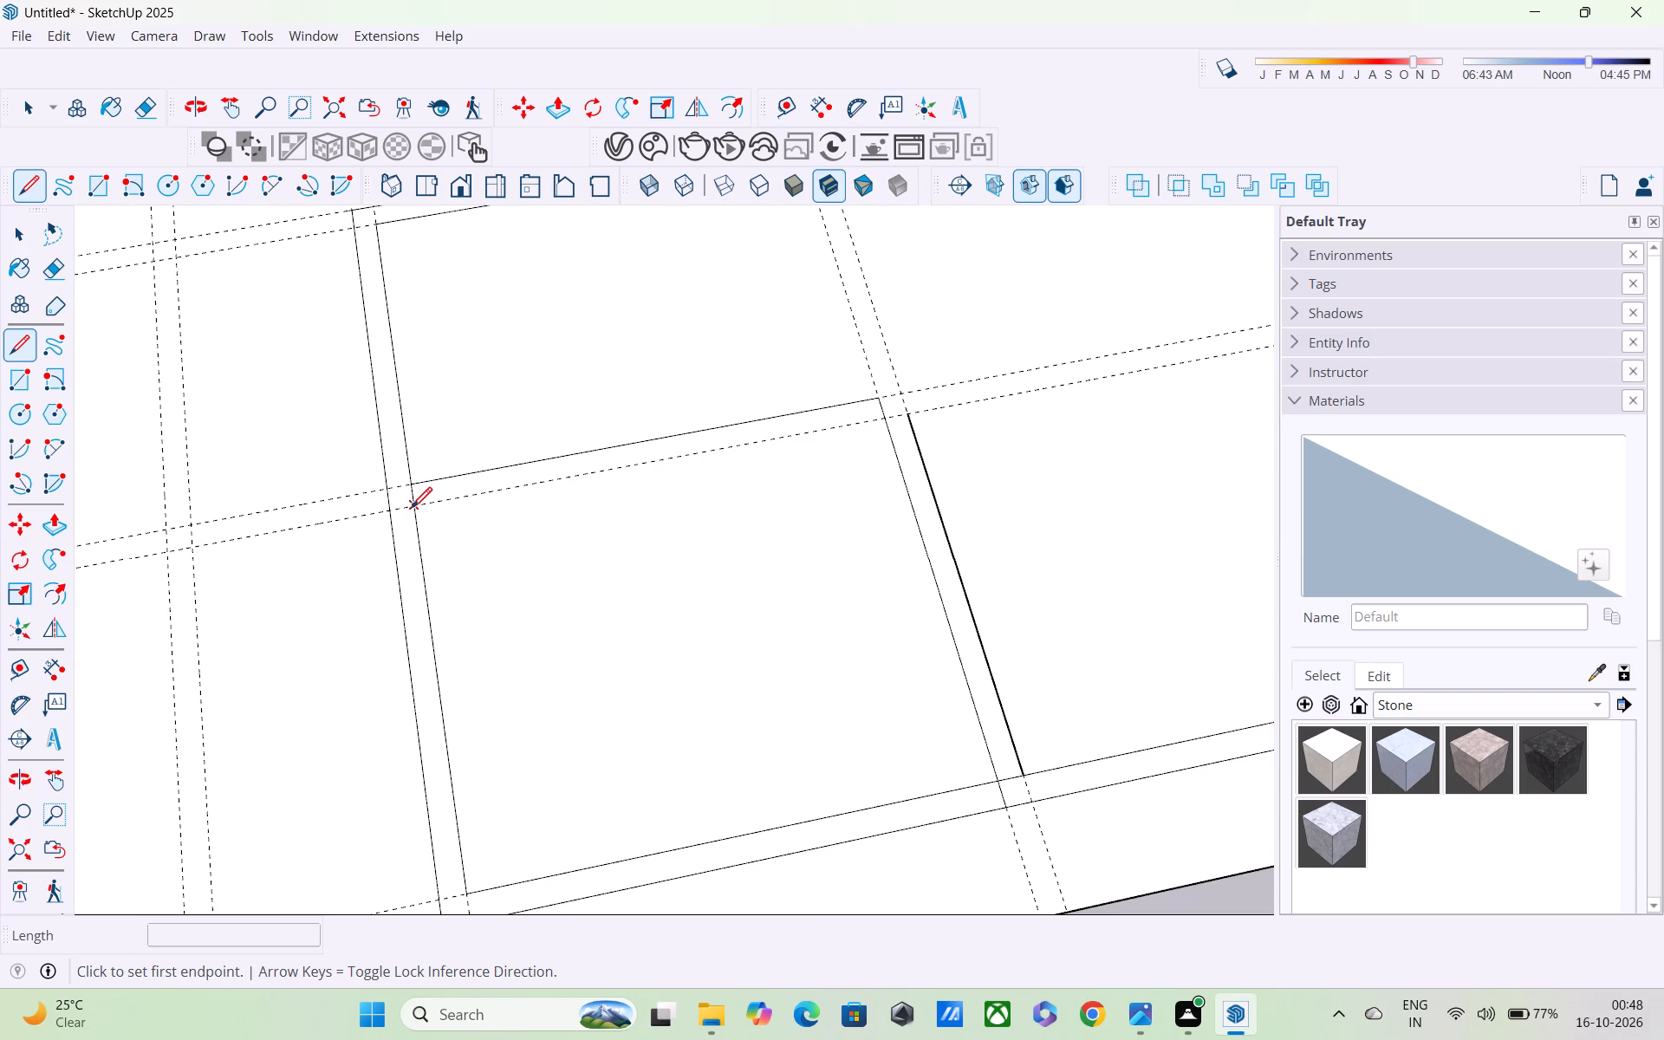
pyautogui.click(412, 510)
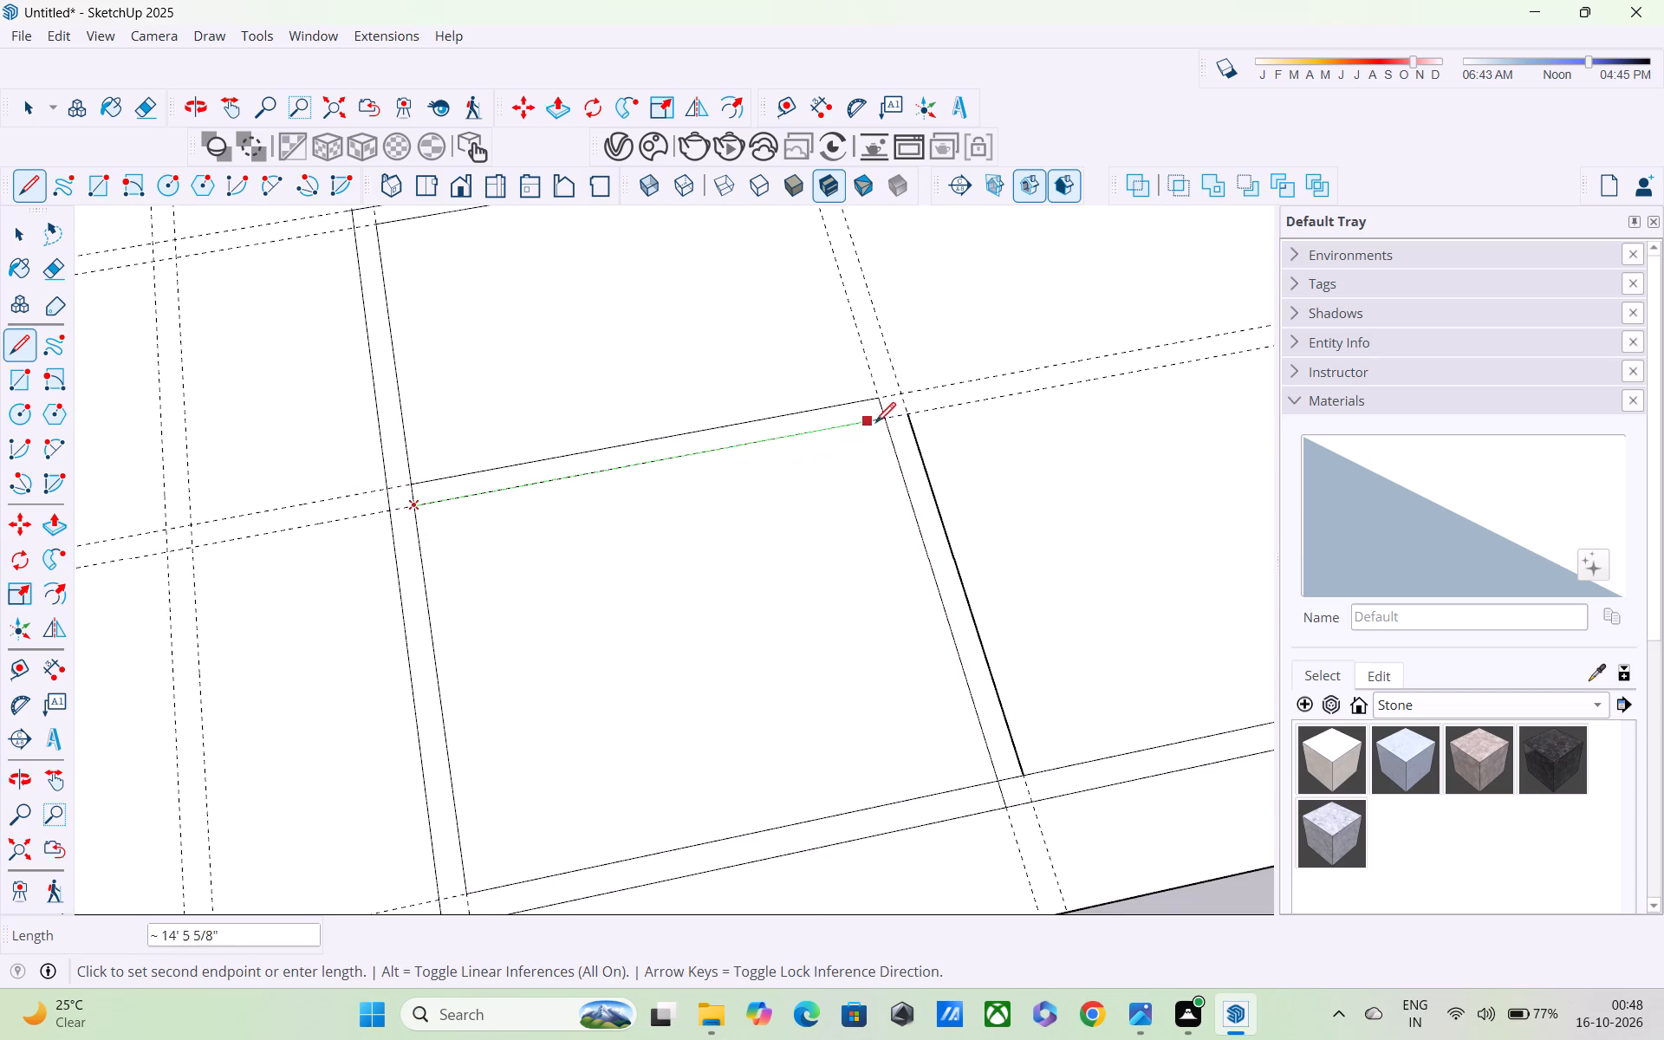
pyautogui.click(882, 423)
# Close the partition's outer corner by extending its outer line 9" and joining it to the end of the 11' 9" line.
pyautogui.scroll(2, 884, 414)
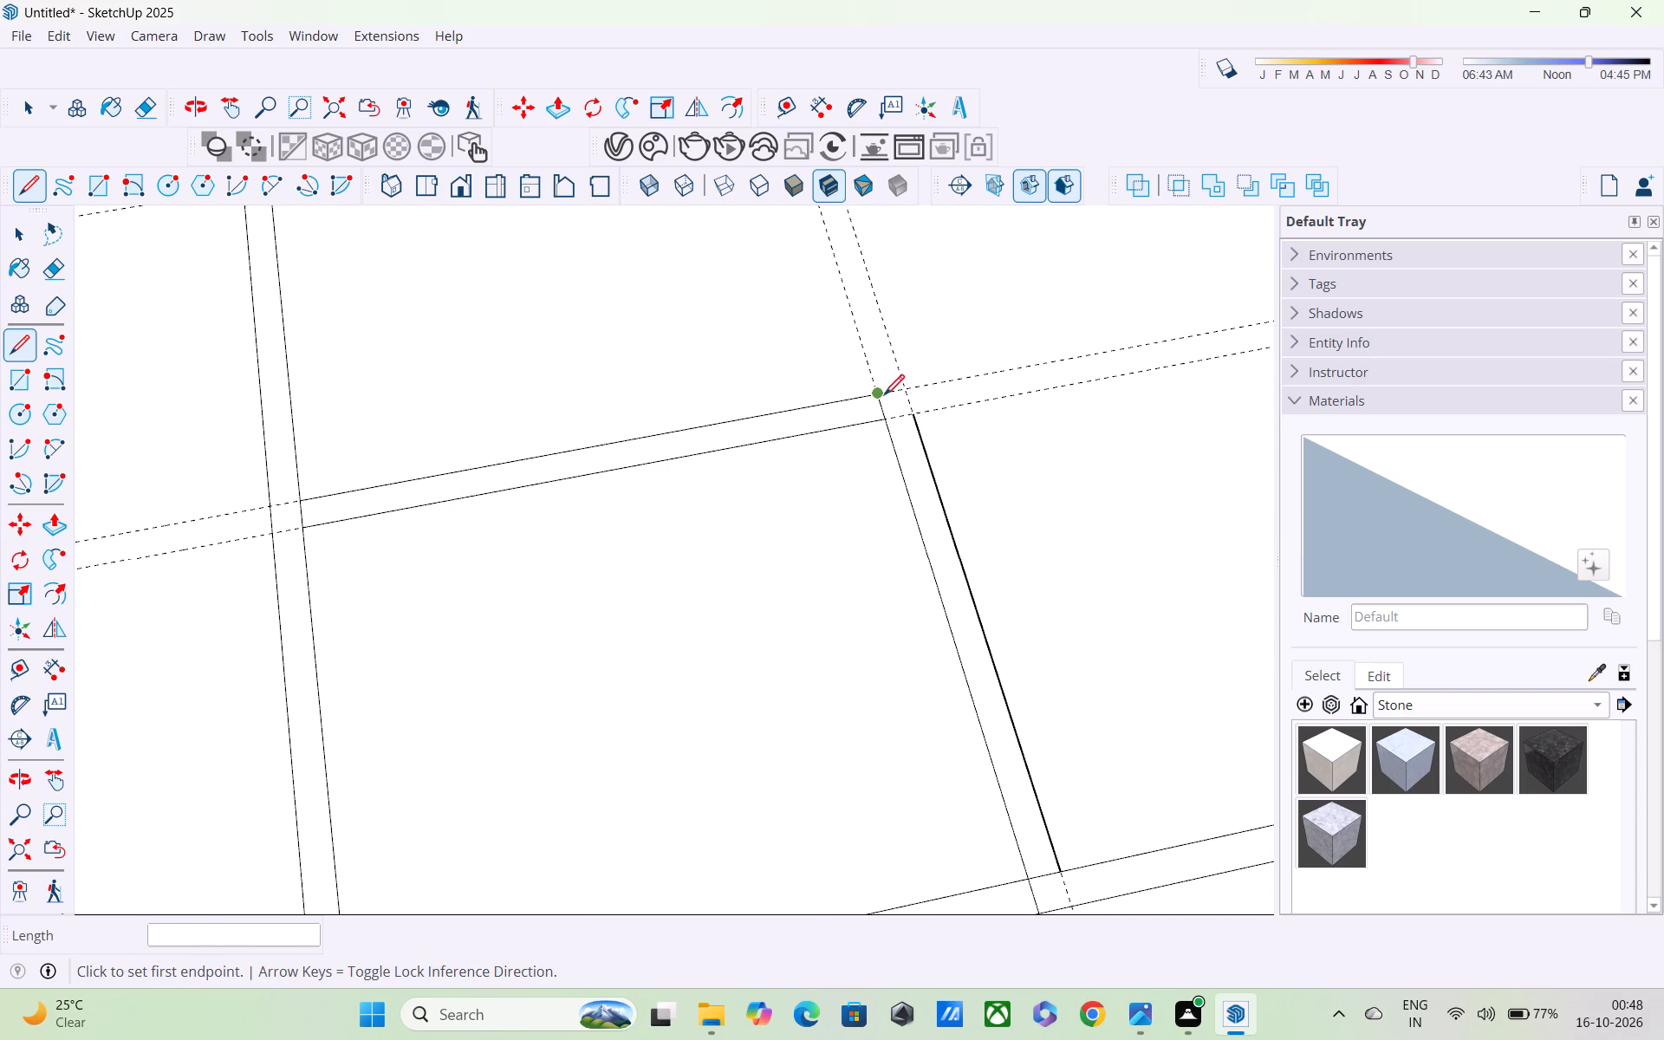
pyautogui.click(880, 397)
pyautogui.click(910, 388)
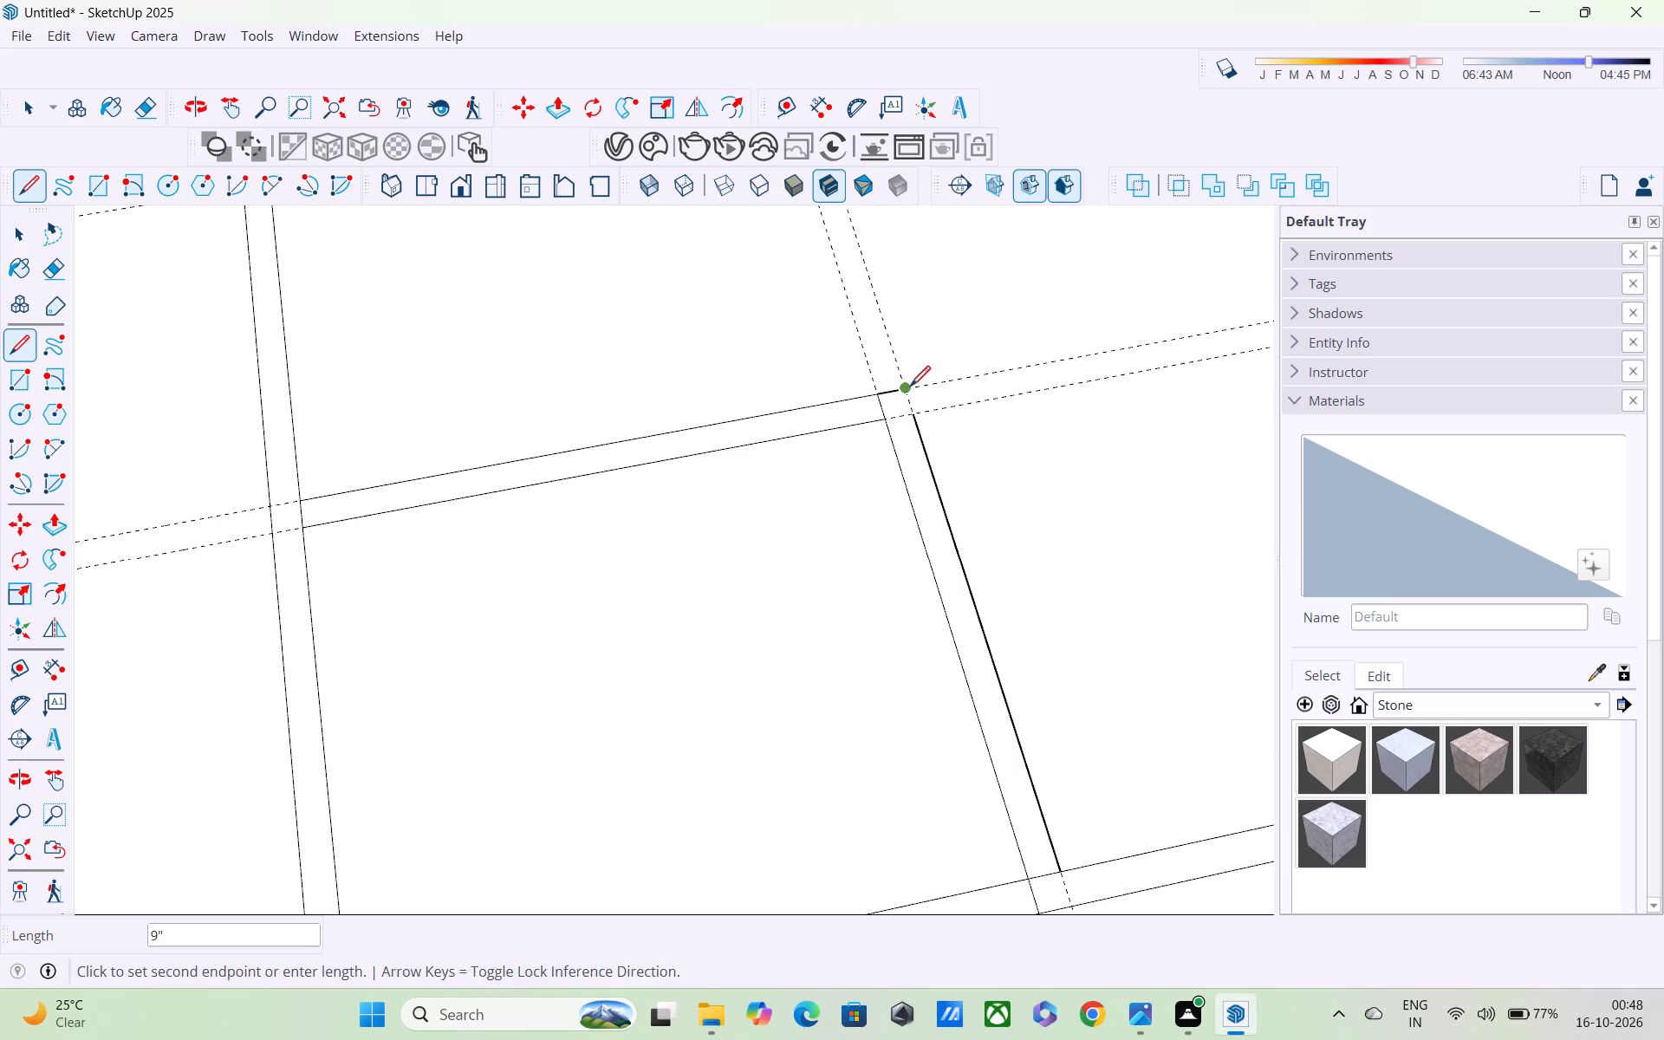
pyautogui.click(917, 422)
# Erase the short edge crossing the partition corner, together with the guide running along it.
pyautogui.scroll(-1, 916, 426)
pyautogui.moveTo(912, 445); pyautogui.dragTo(910, 540, button='middle')
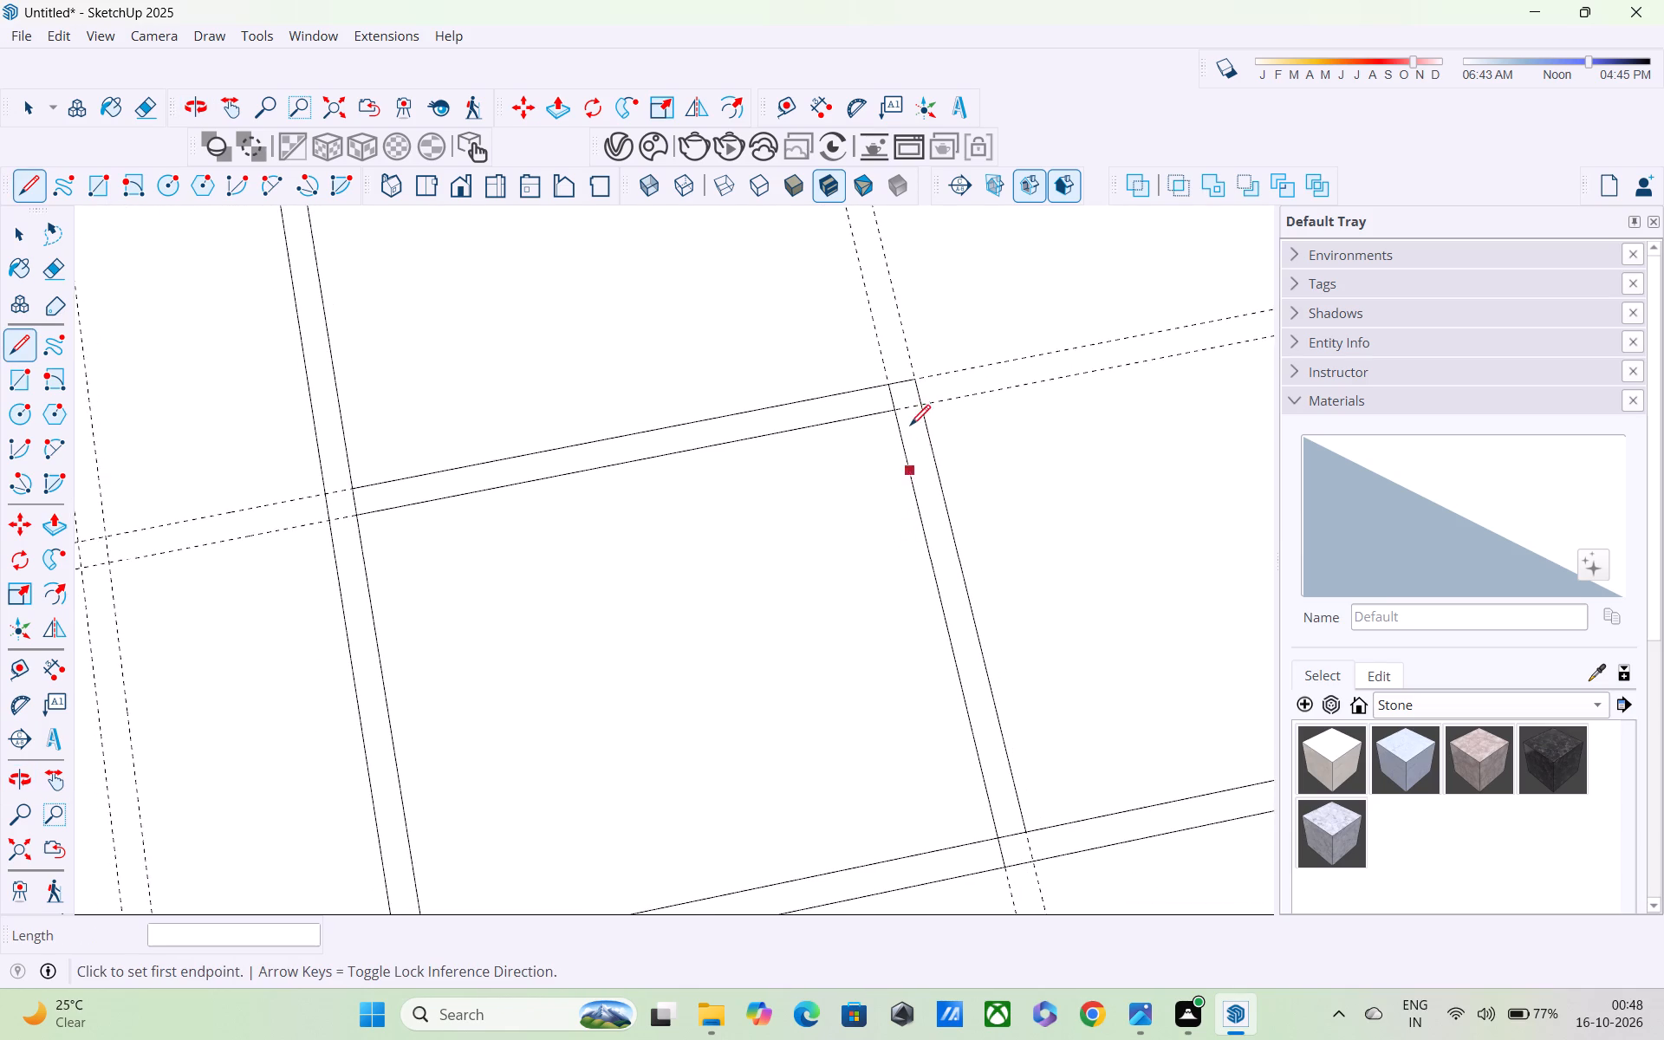
pyautogui.scroll(16, 910, 426)
pyautogui.press('e')
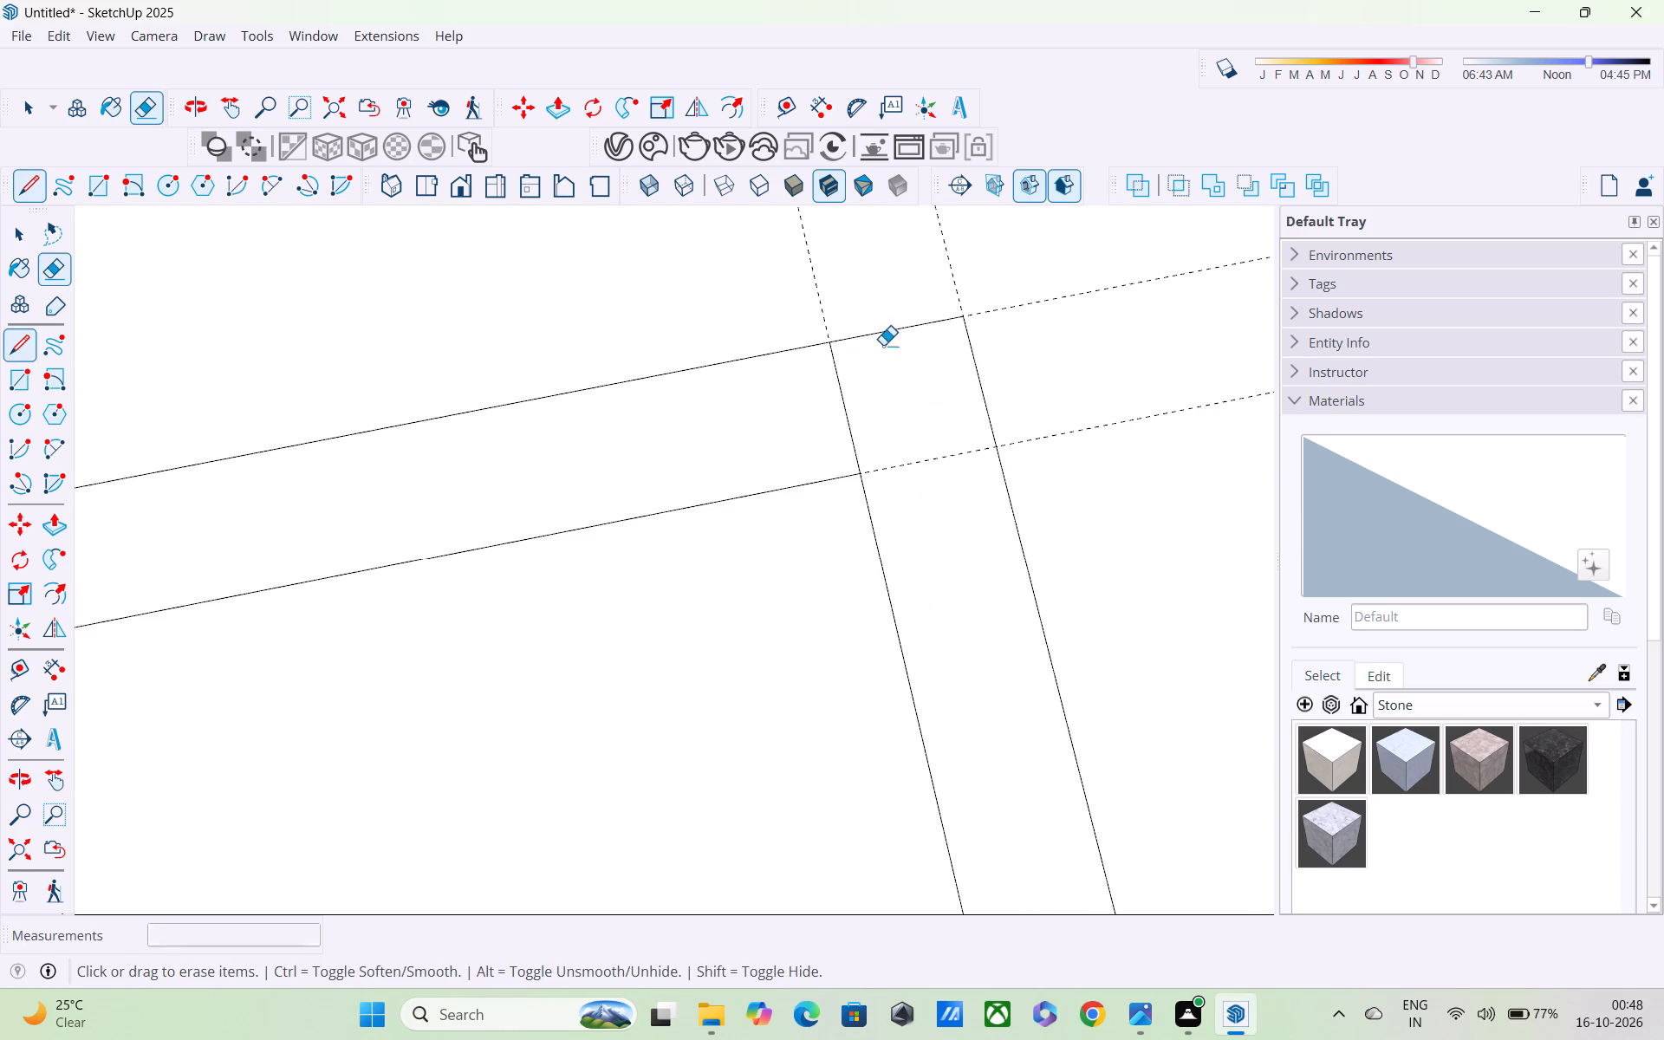
pyautogui.moveTo(828, 396); pyautogui.dragTo(855, 430)
pyautogui.scroll(-11, 862, 419)
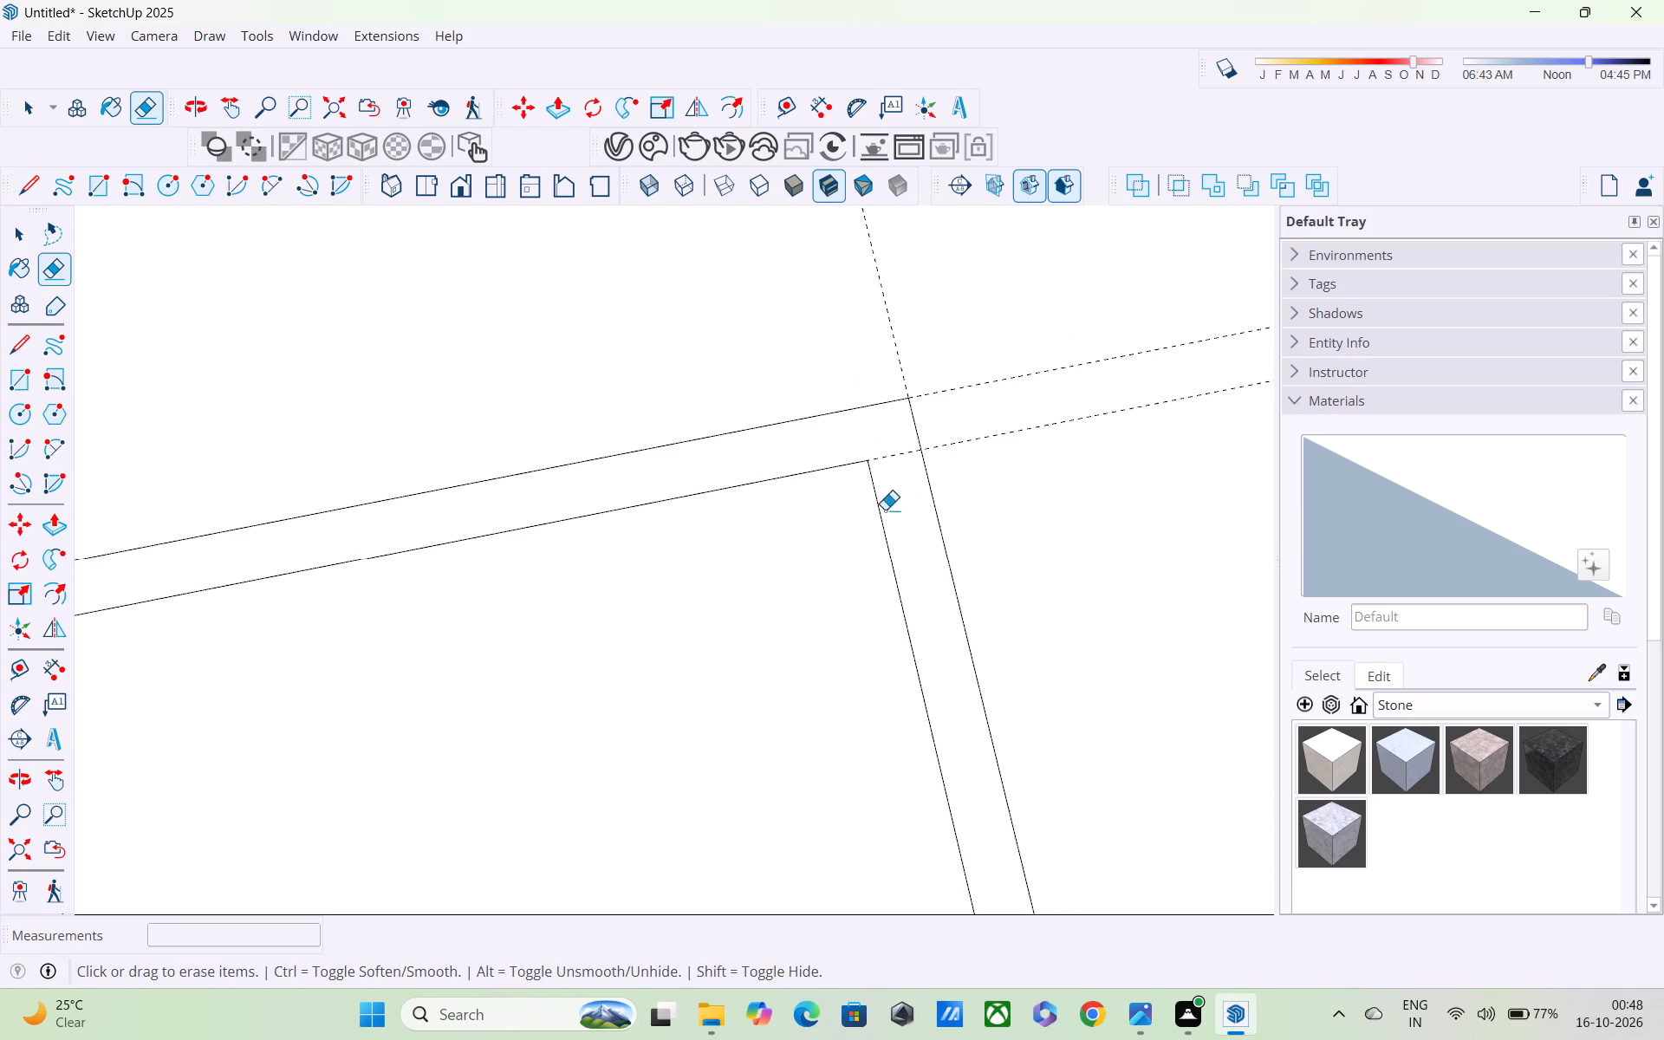
# Examine the wall layout and the partition junctions from several angles.
pyautogui.scroll(-8, 848, 569)
pyautogui.keyDown('shift'); pyautogui.moveTo(847, 608); pyautogui.dragTo(819, 512, button='middle'); pyautogui.keyUp('shift')
pyautogui.keyDown('shift'); pyautogui.scroll(1, 819, 512); pyautogui.keyUp('shift')
pyautogui.scroll(-6, 669, 514)
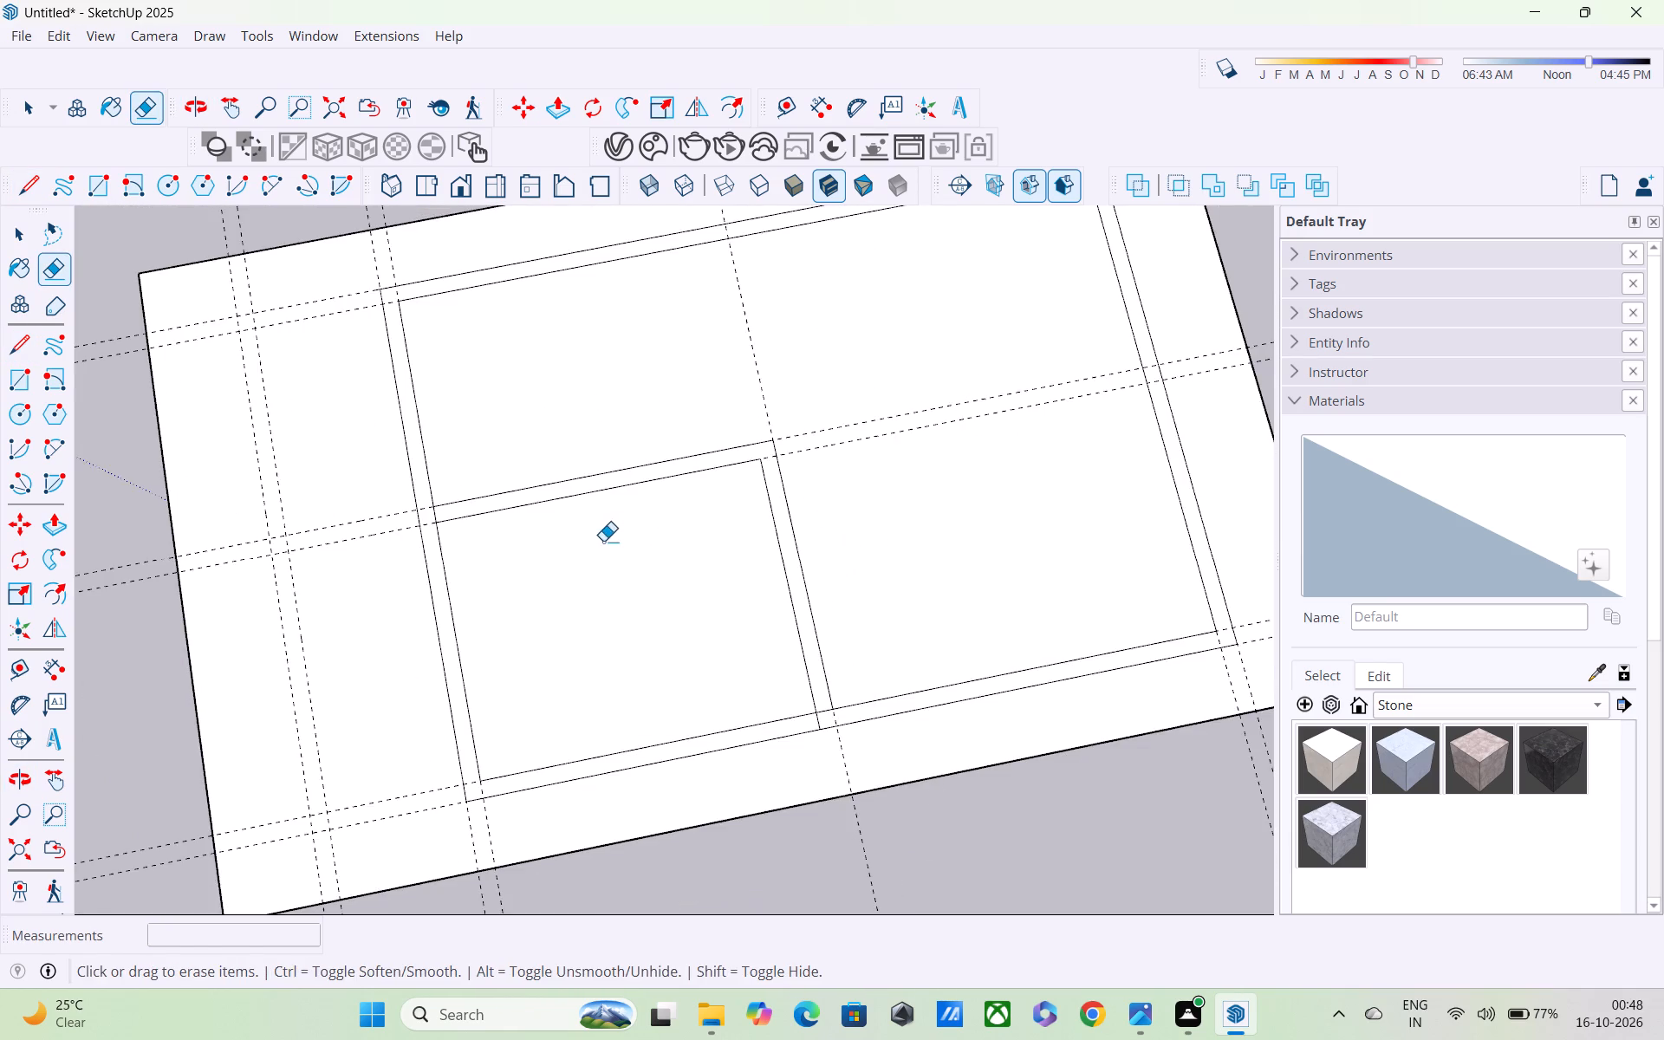
pyautogui.keyDown('shift'); pyautogui.moveTo(608, 552); pyautogui.dragTo(699, 612, button='middle'); pyautogui.keyUp('shift')
pyautogui.scroll(-5, 704, 596)
pyautogui.scroll(1, 712, 595)
pyautogui.moveTo(715, 594); pyautogui.dragTo(777, 547, button='middle')
pyautogui.scroll(5, 548, 607)
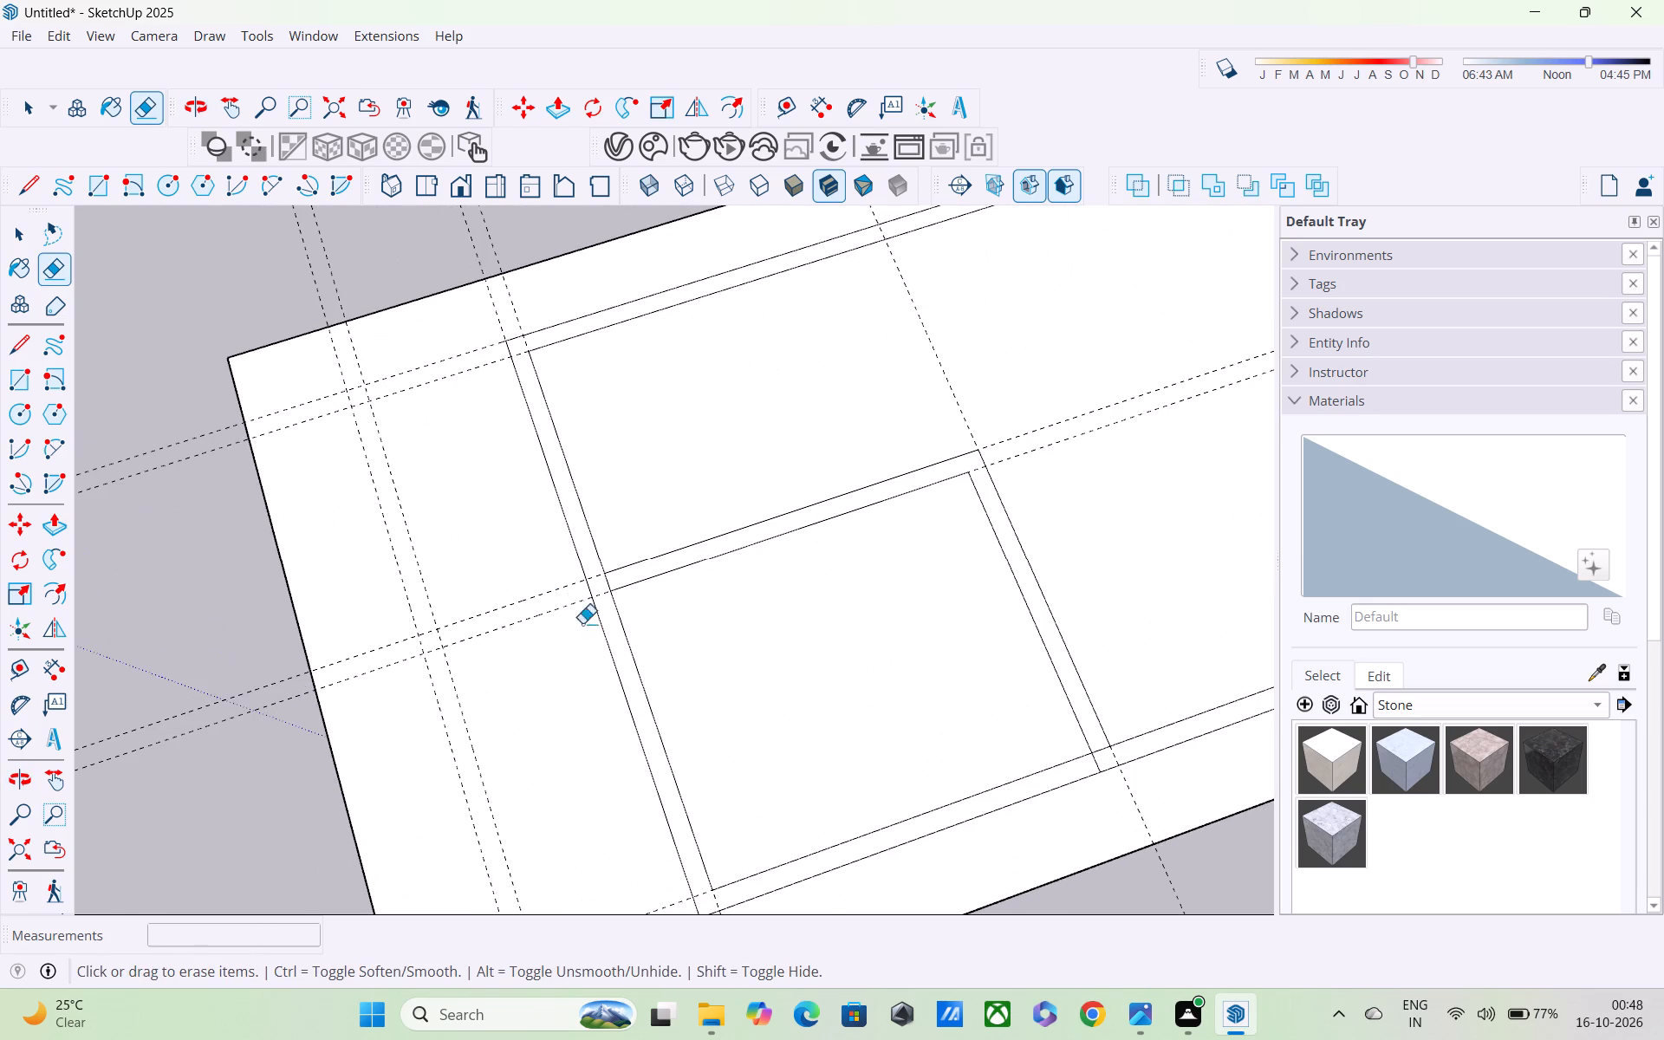
pyautogui.scroll(2, 653, 666)
pyautogui.moveTo(664, 654); pyautogui.dragTo(725, 535, button='middle')
pyautogui.scroll(1, 725, 535)
pyautogui.scroll(-6, 725, 543)
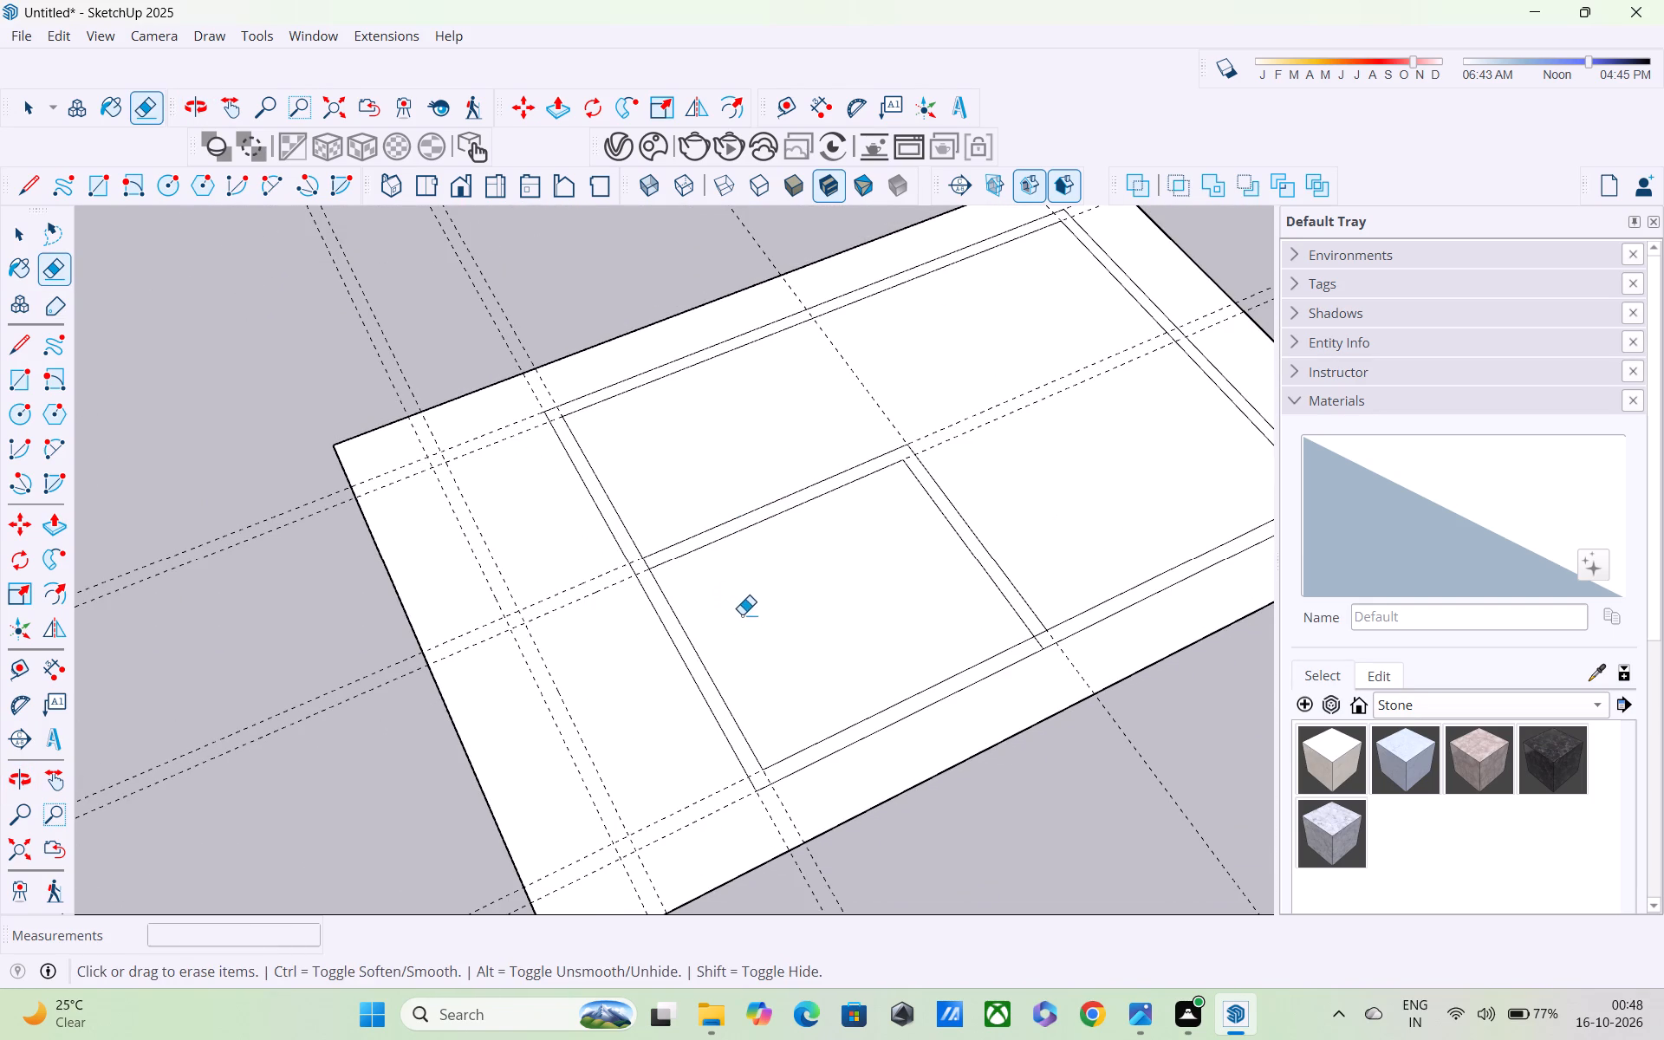
pyautogui.scroll(2, 723, 575)
pyautogui.scroll(-1, 701, 635)
pyautogui.moveTo(704, 634); pyautogui.dragTo(795, 494, button='middle')
pyautogui.scroll(-1, 780, 523)
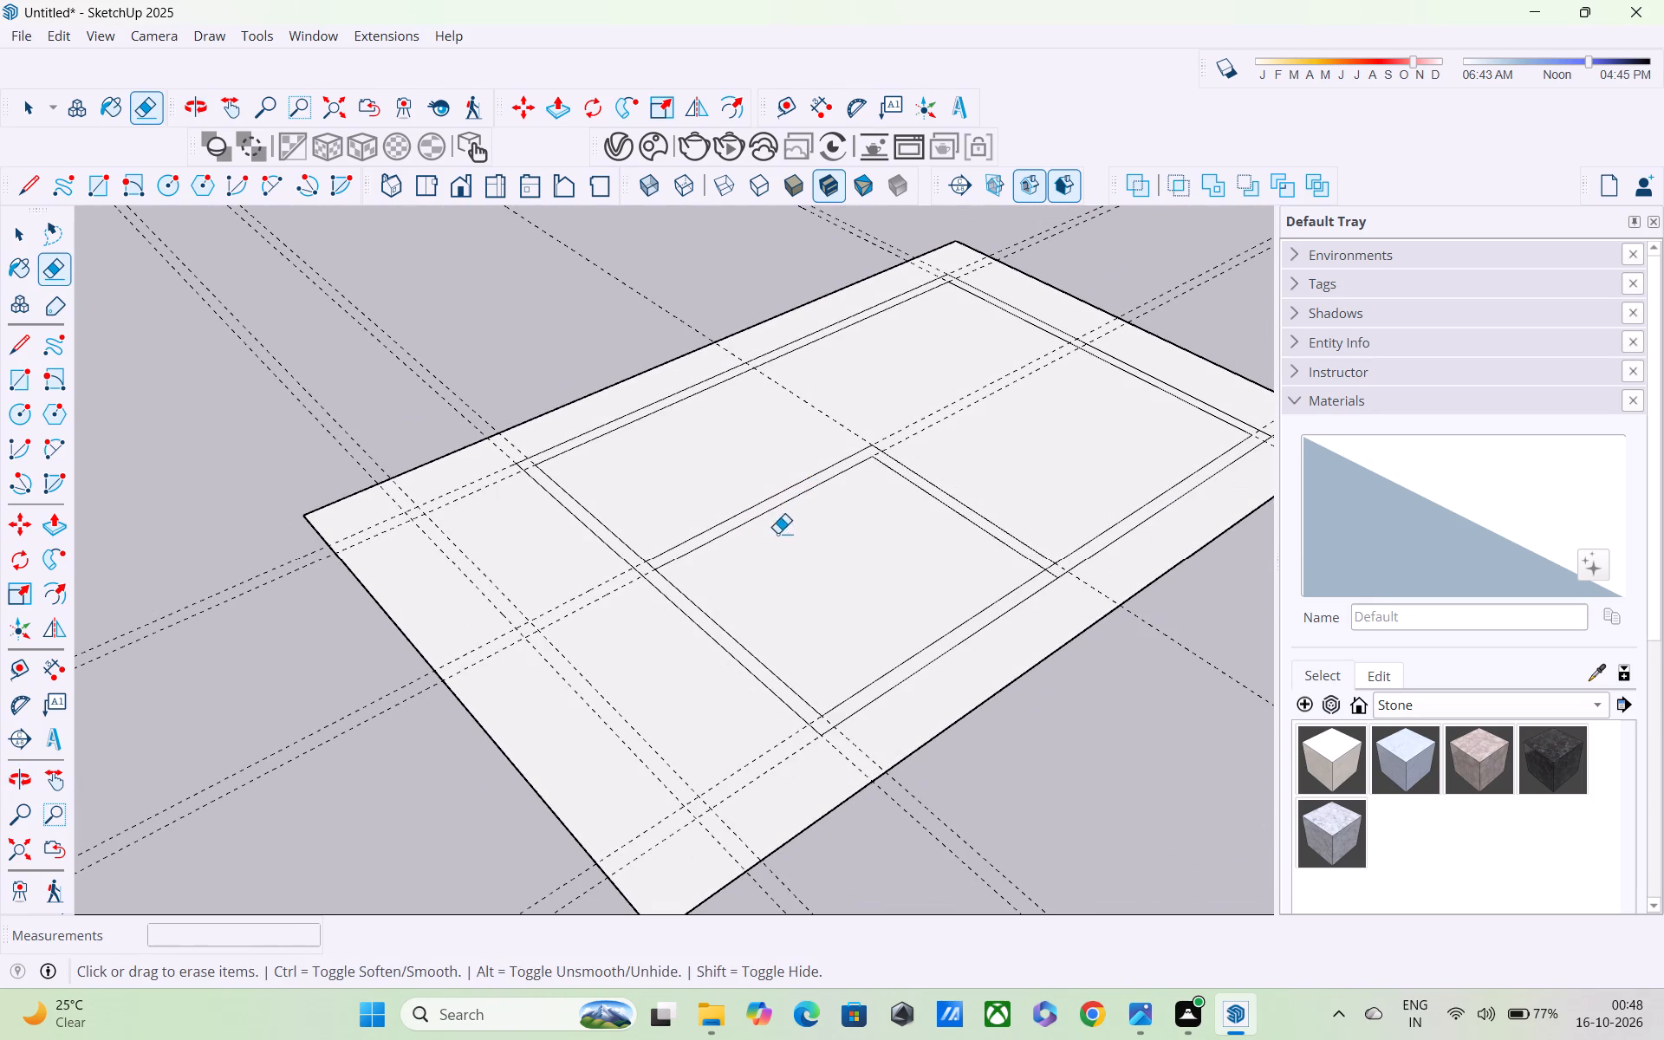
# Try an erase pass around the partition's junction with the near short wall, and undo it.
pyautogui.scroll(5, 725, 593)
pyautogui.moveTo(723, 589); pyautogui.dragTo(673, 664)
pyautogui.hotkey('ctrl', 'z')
# Draw a line across the near short wall's thickness, extending the partition's room-side face along its guide to the wall's outer edge.
pyautogui.scroll(5, 648, 647)
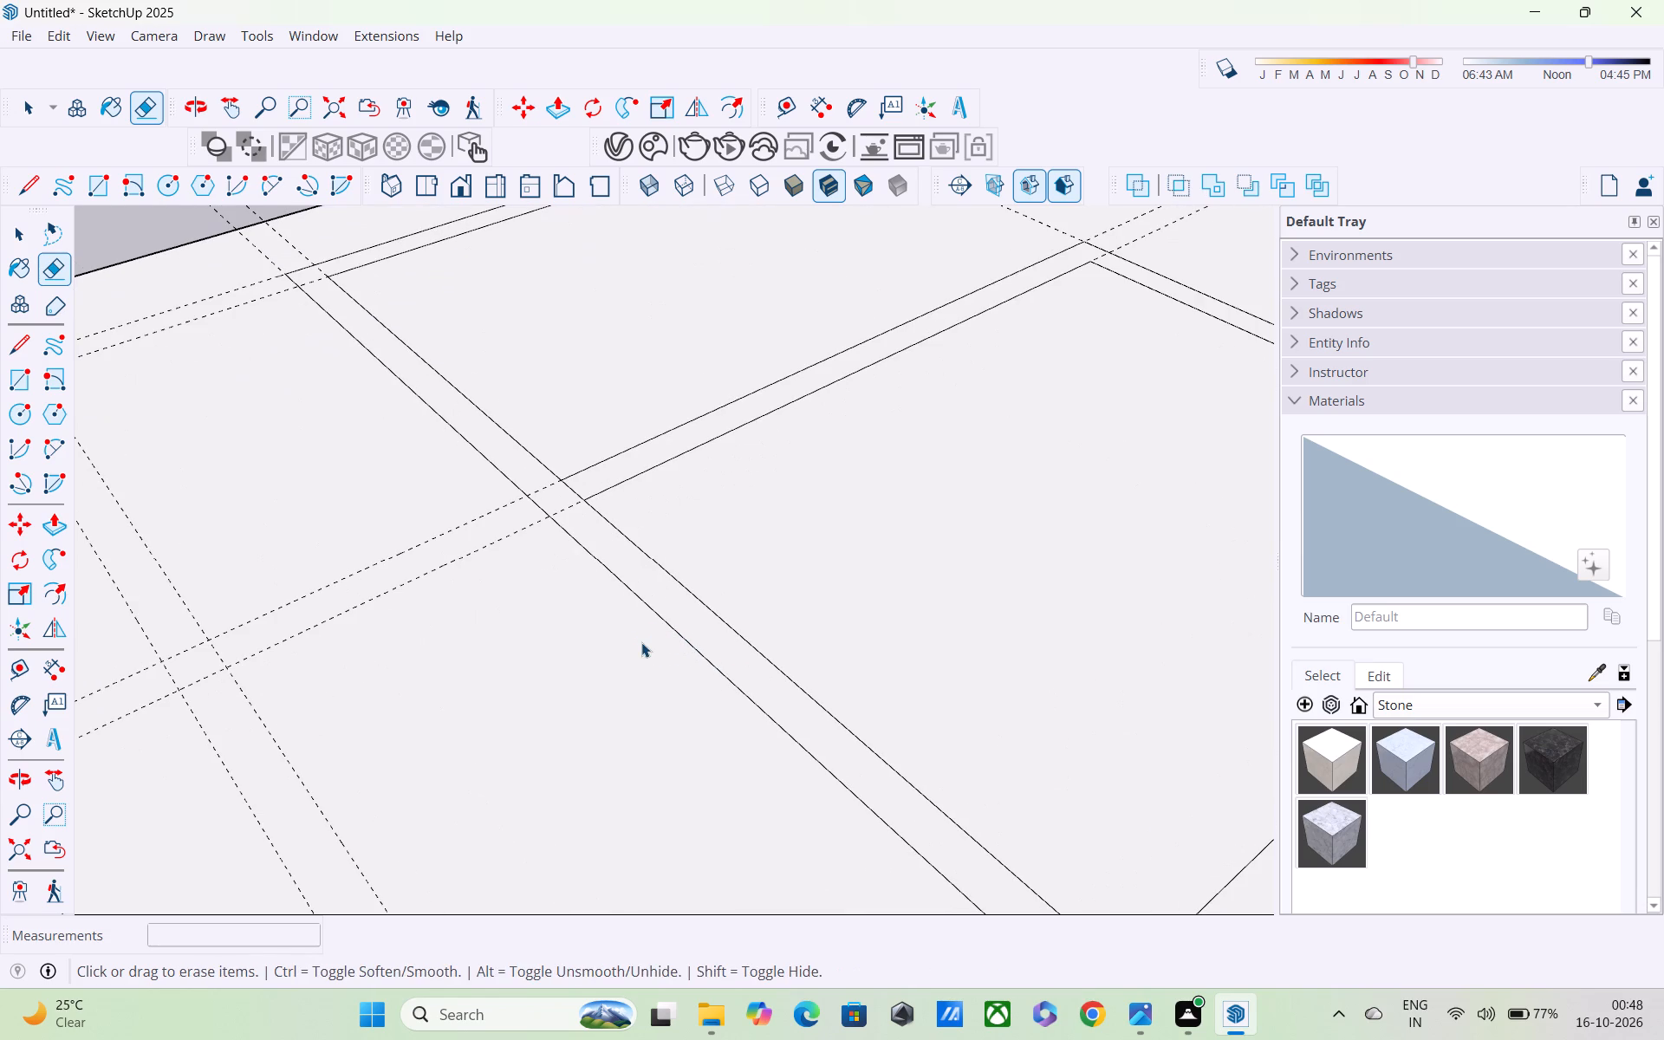
pyautogui.press('space')
pyautogui.press('l')
pyautogui.scroll(5, 613, 597)
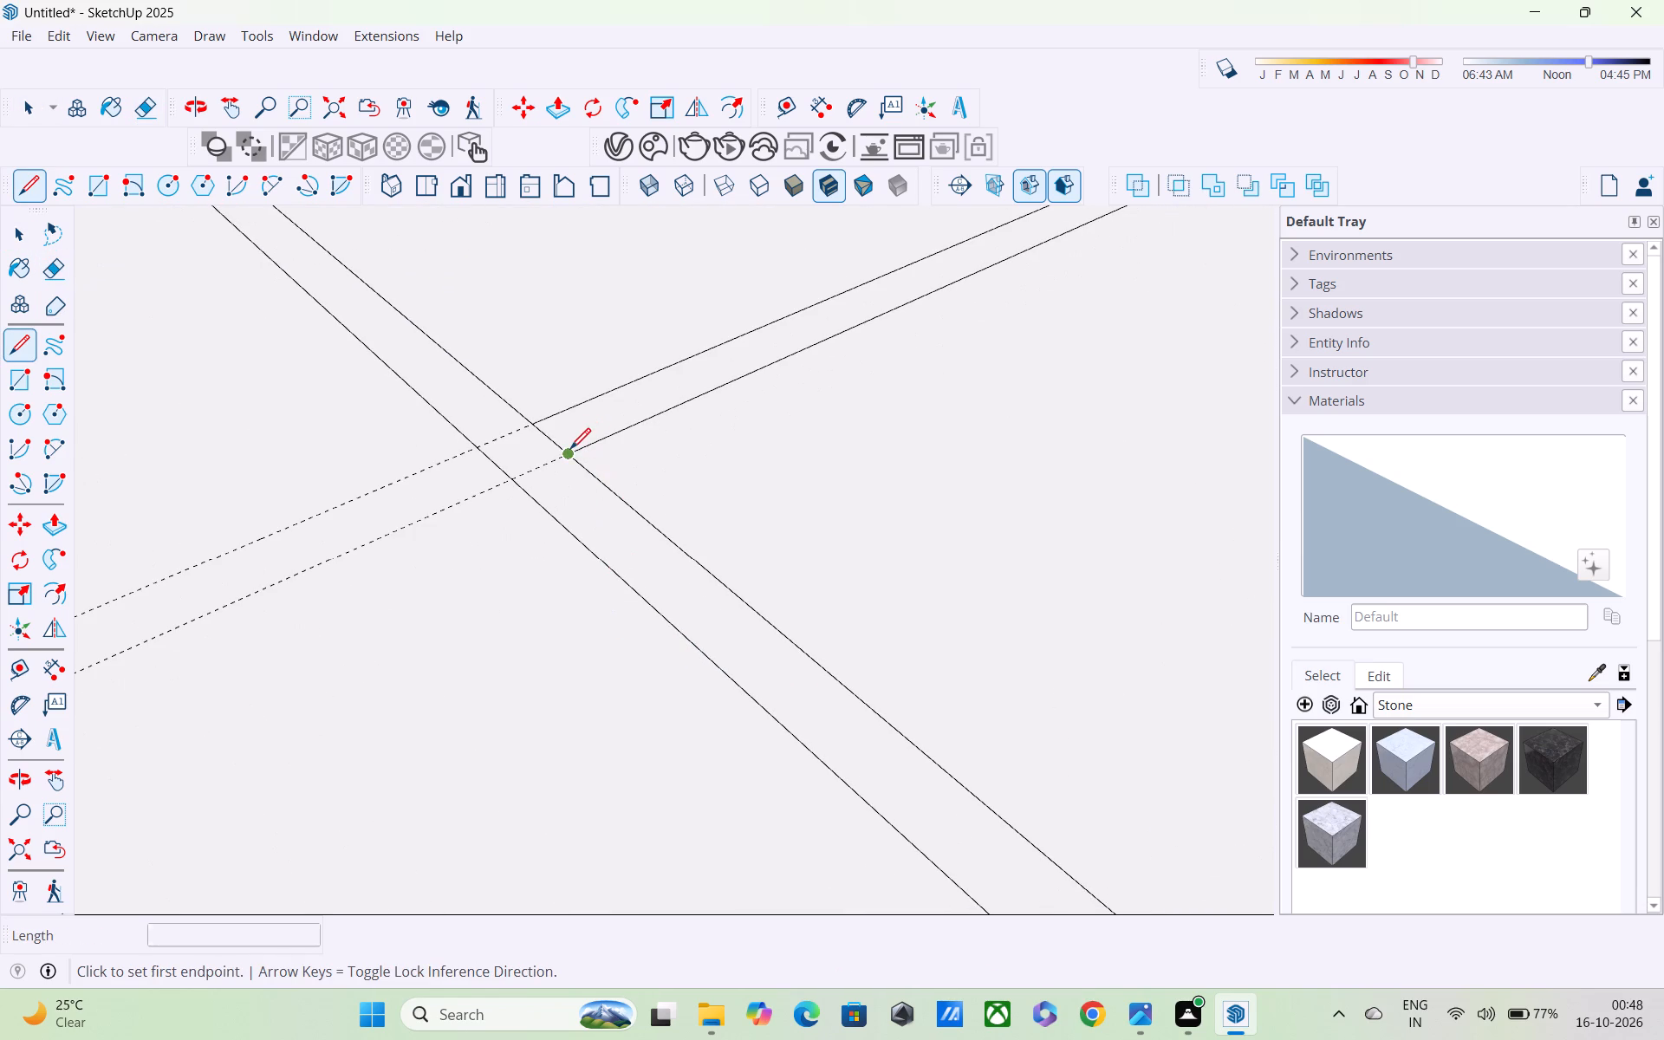
pyautogui.click(570, 451)
pyautogui.click(521, 483)
pyautogui.scroll(-4, 547, 548)
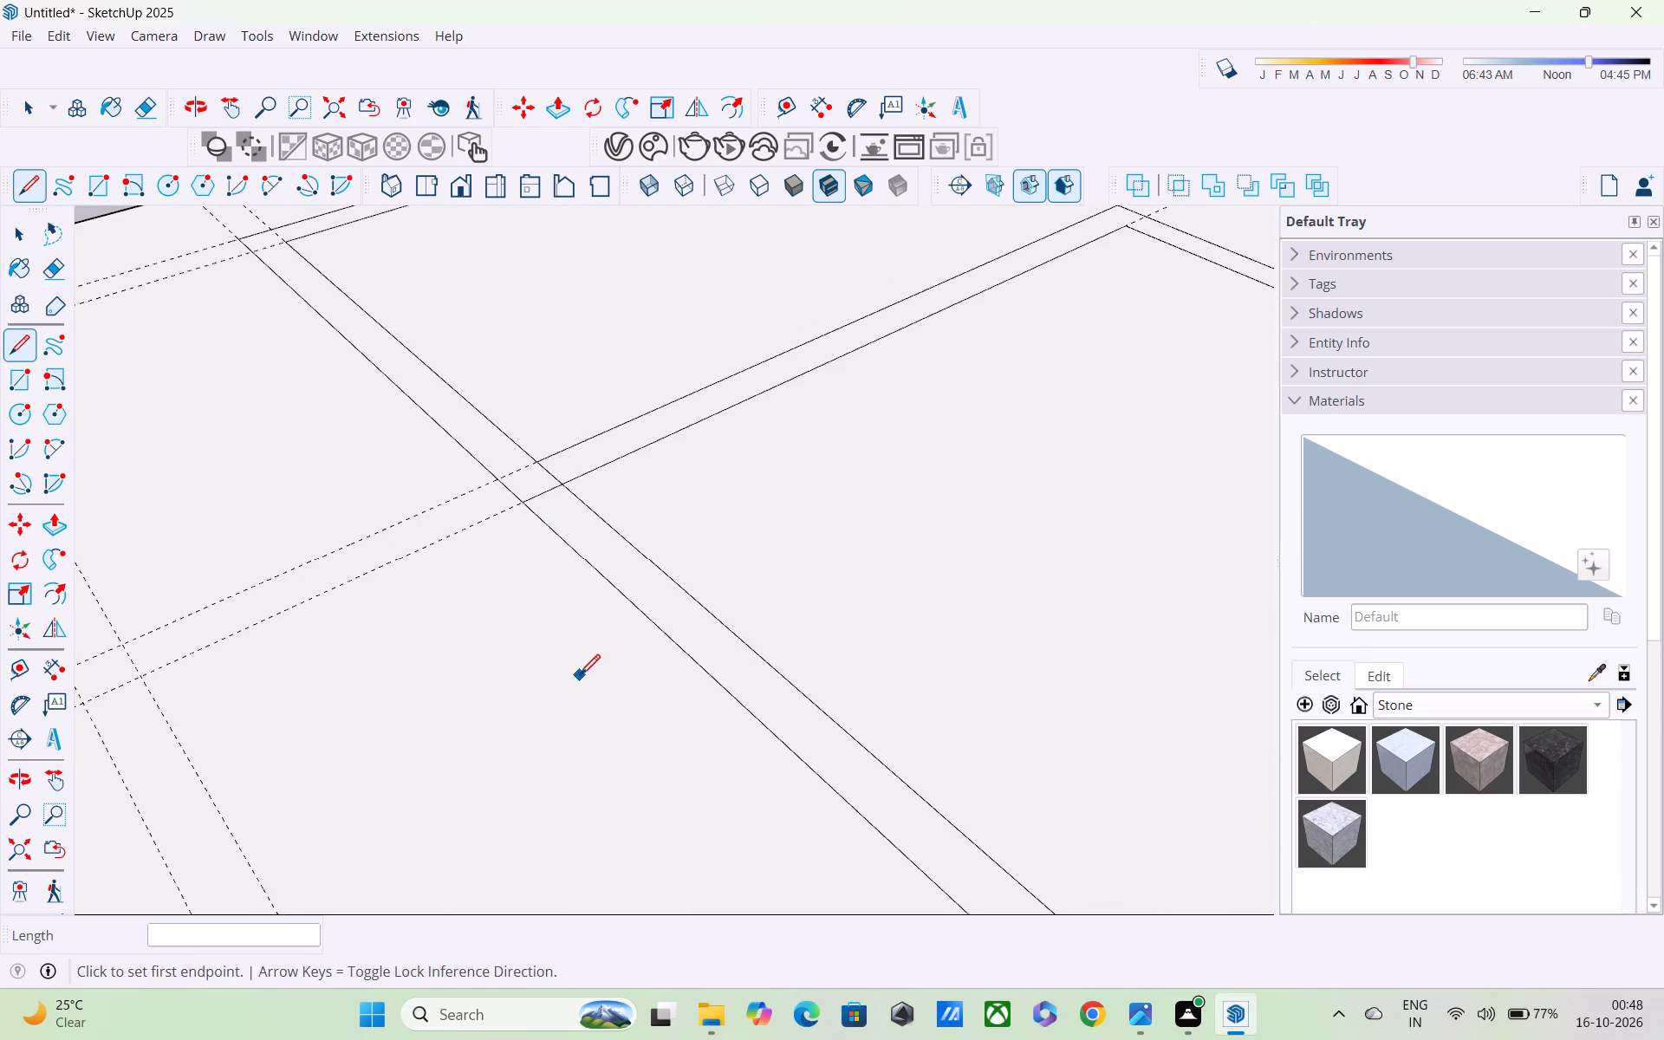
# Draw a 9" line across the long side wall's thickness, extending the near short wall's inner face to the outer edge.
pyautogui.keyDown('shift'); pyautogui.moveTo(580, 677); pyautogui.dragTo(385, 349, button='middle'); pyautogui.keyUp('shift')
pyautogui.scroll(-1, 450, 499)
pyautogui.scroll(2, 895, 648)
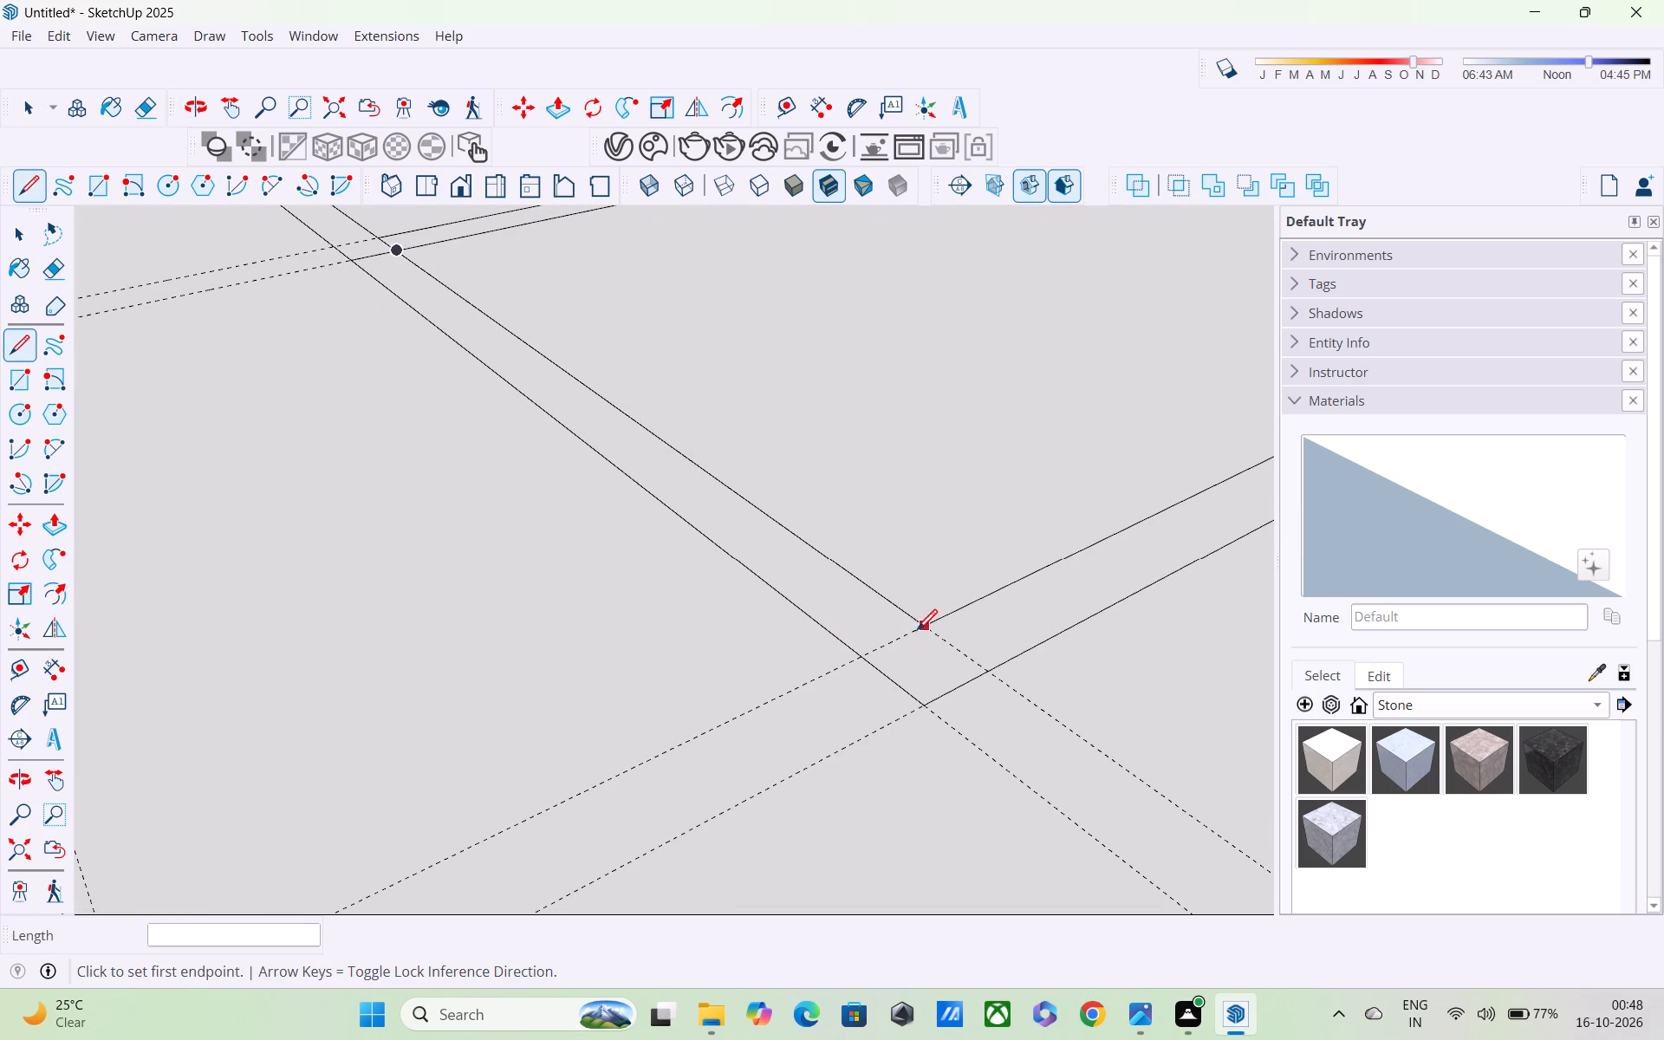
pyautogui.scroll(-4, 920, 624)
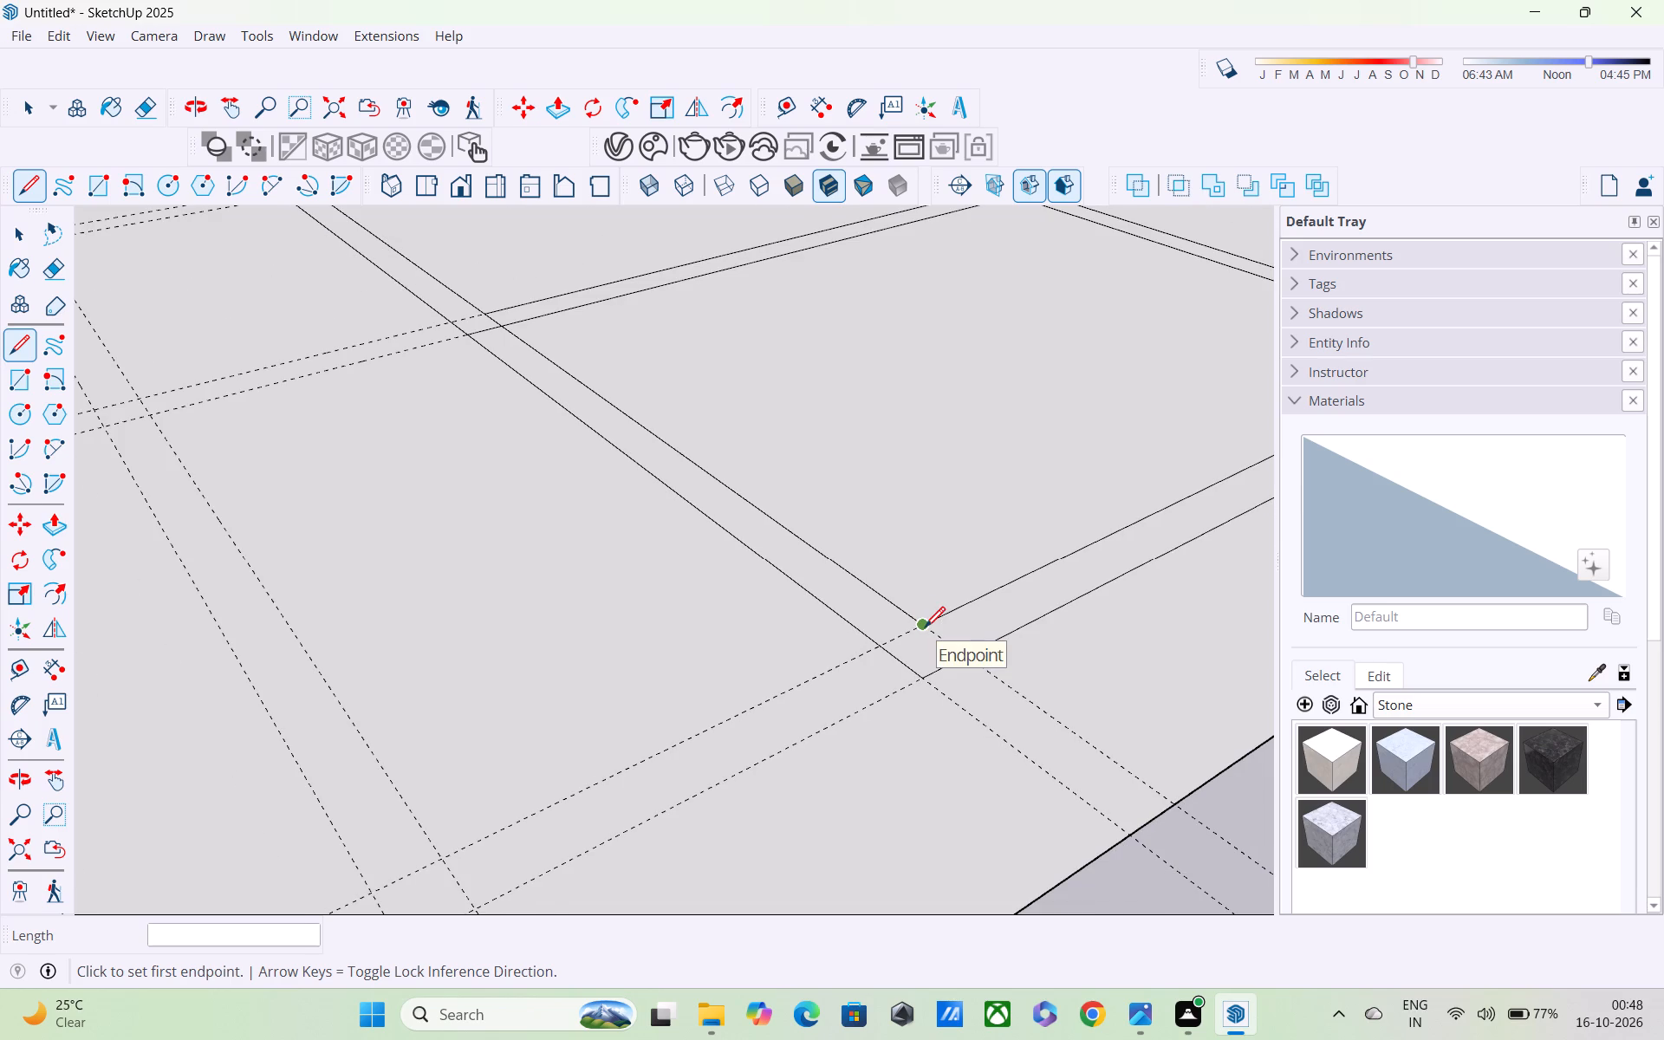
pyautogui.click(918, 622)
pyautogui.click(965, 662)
# Erase both edges of the near short wall between the lengthwise partition and the long side wall, with their guides.
pyautogui.scroll(-4, 966, 663)
pyautogui.moveTo(966, 663); pyautogui.dragTo(966, 718, button='middle')
pyautogui.scroll(5, 939, 676)
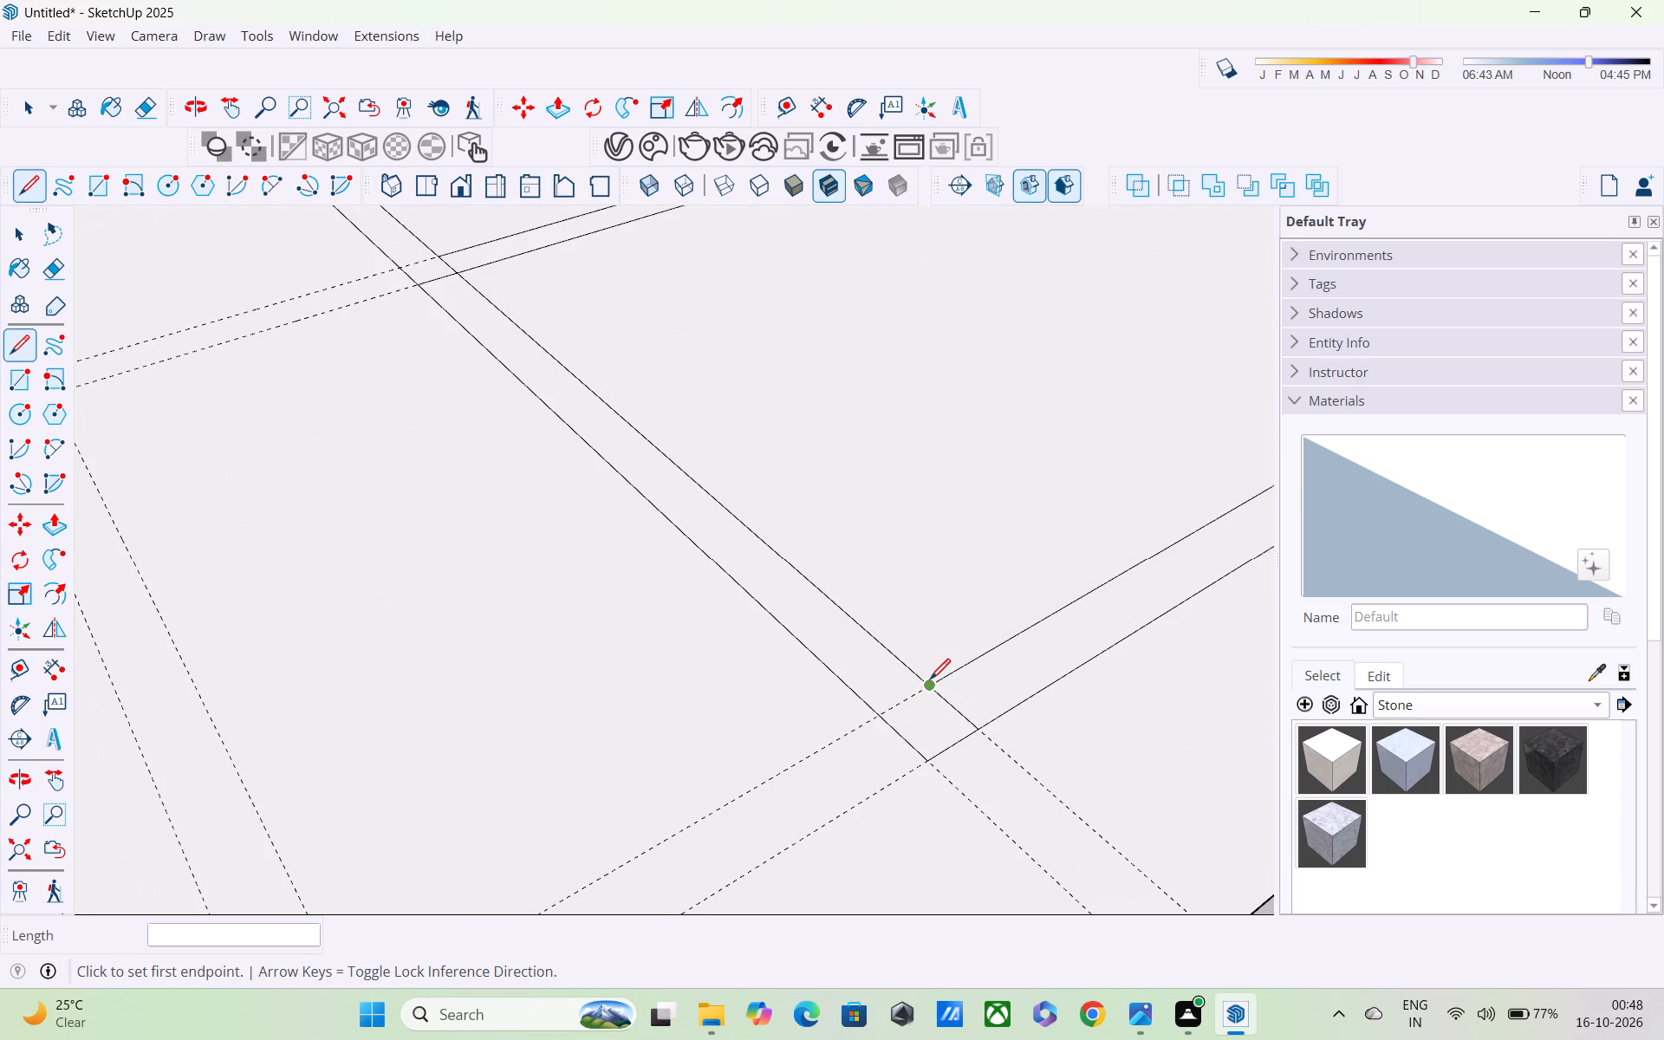
pyautogui.scroll(-4, 930, 684)
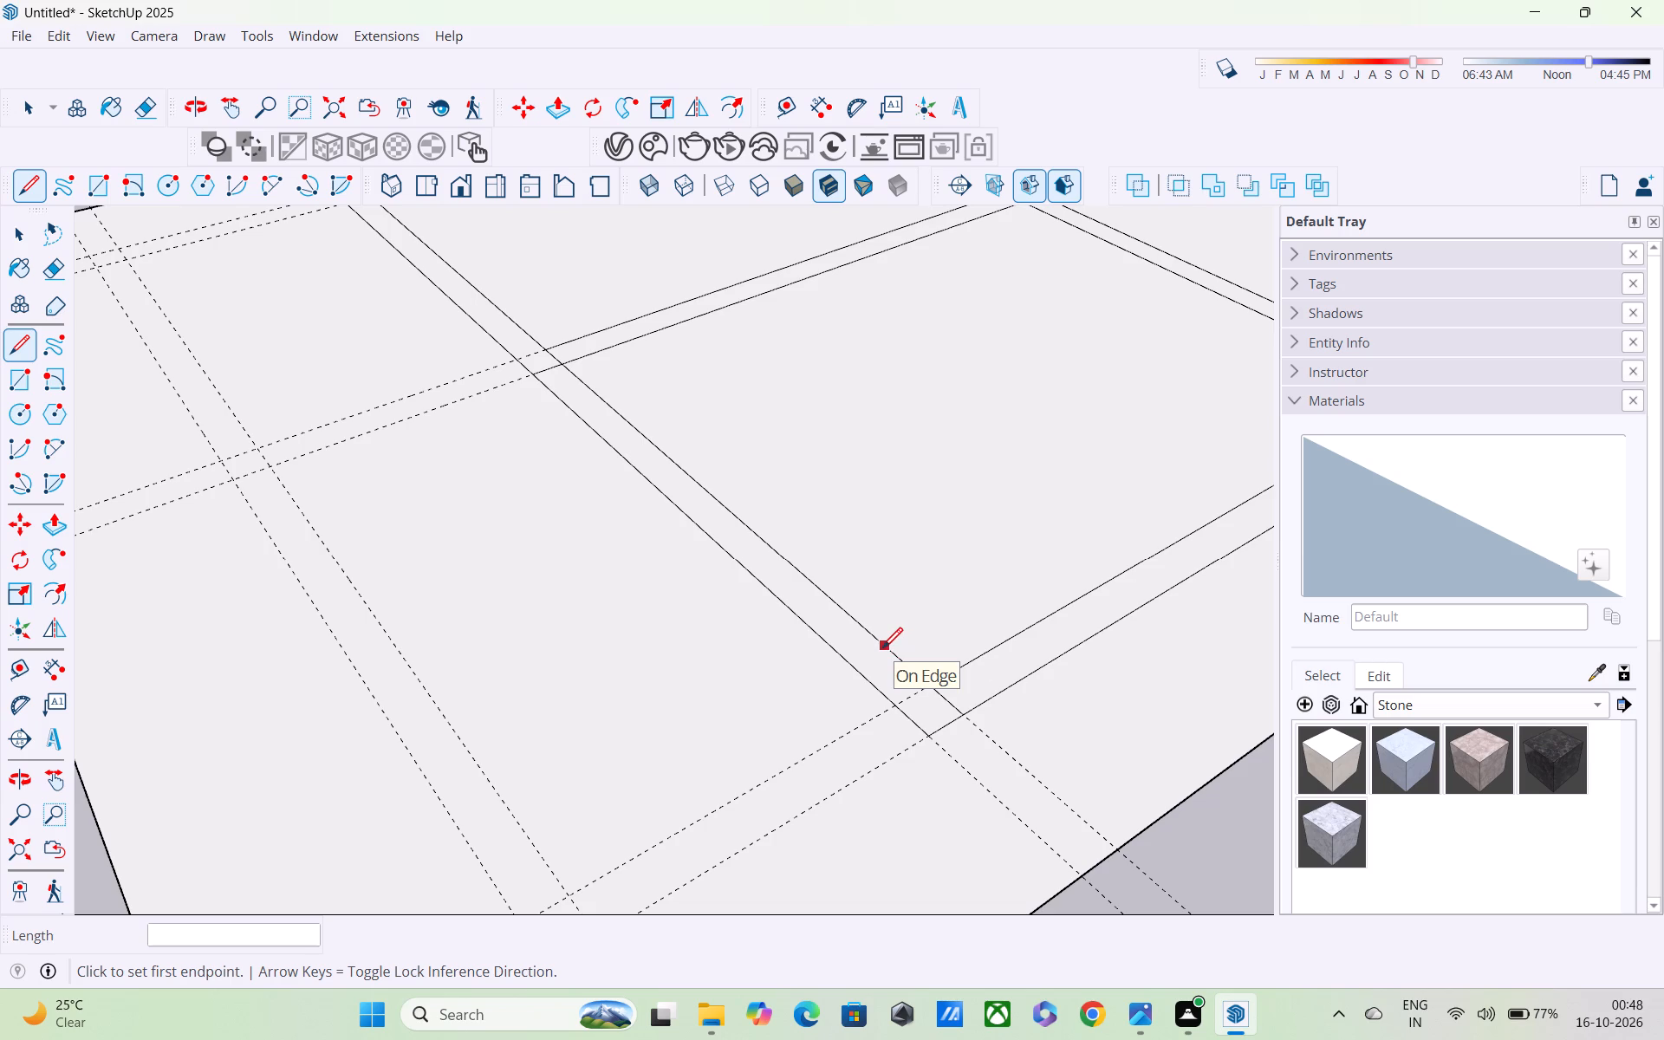
pyautogui.press('e')
pyautogui.moveTo(845, 558); pyautogui.dragTo(783, 640)
pyautogui.scroll(-5, 782, 638)
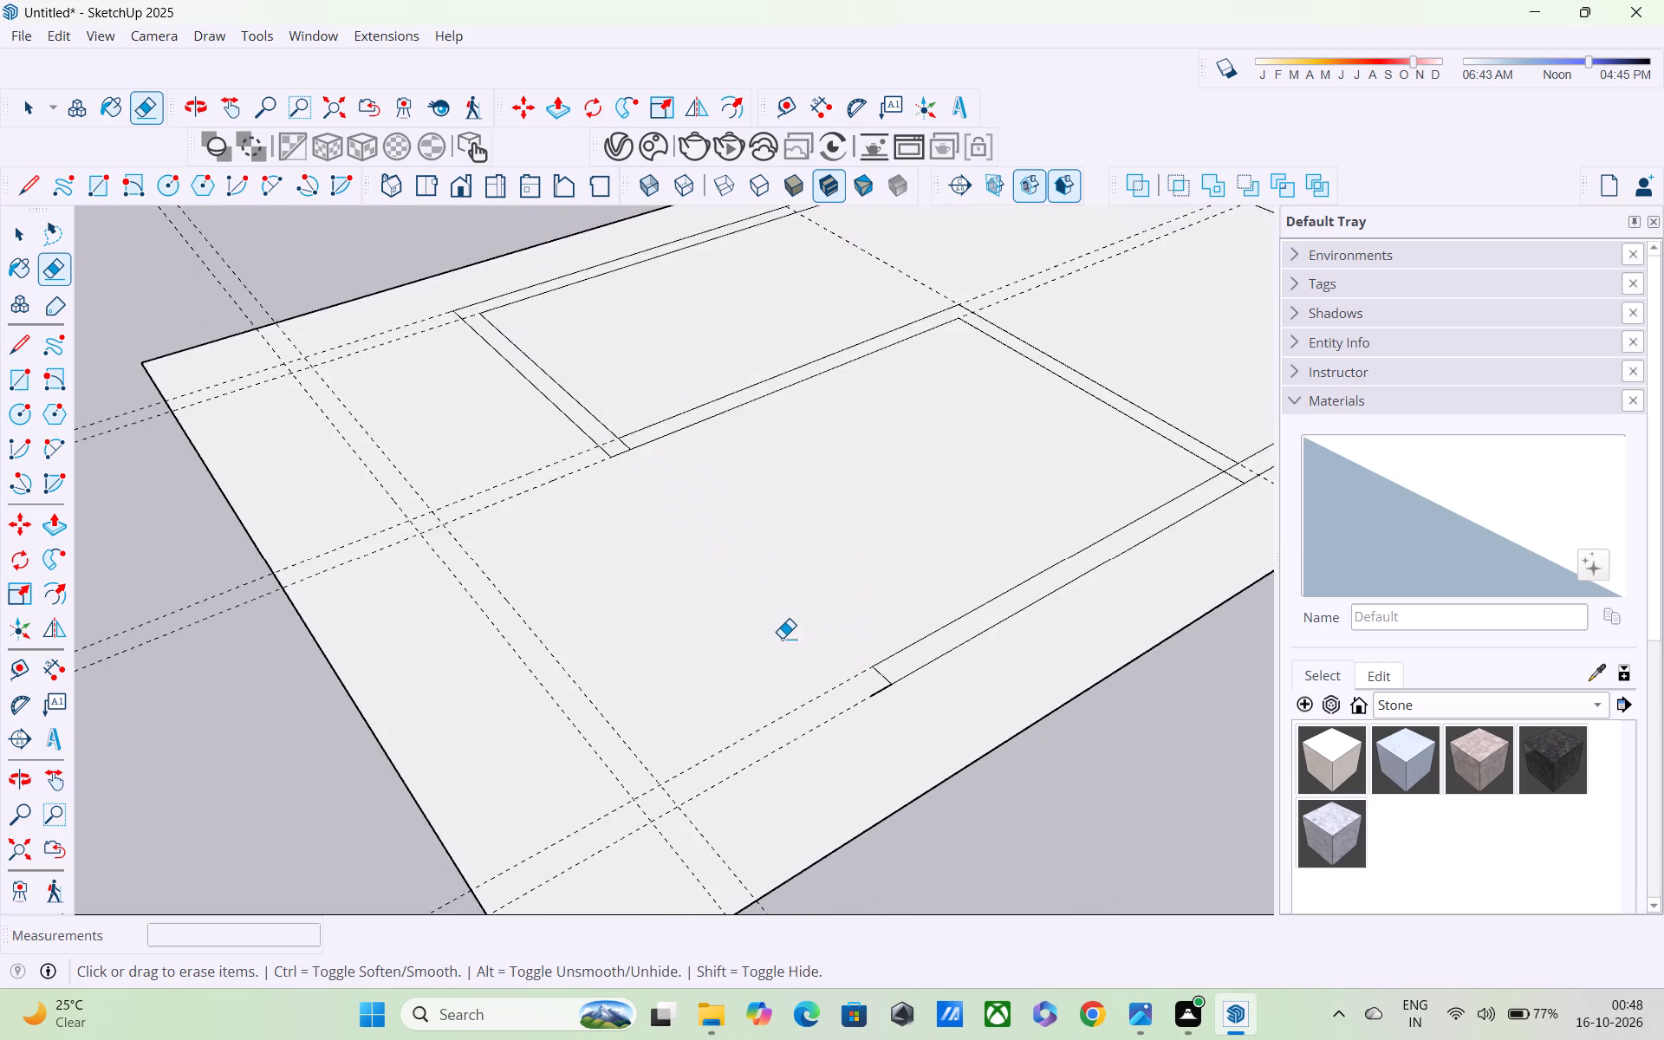
# Erase the leftover edge at the long side wall's near end and the two guides running along that wall.
pyautogui.moveTo(798, 667); pyautogui.dragTo(843, 707, button='middle')
pyautogui.scroll(1, 864, 695)
pyautogui.moveTo(901, 711); pyautogui.dragTo(931, 735)
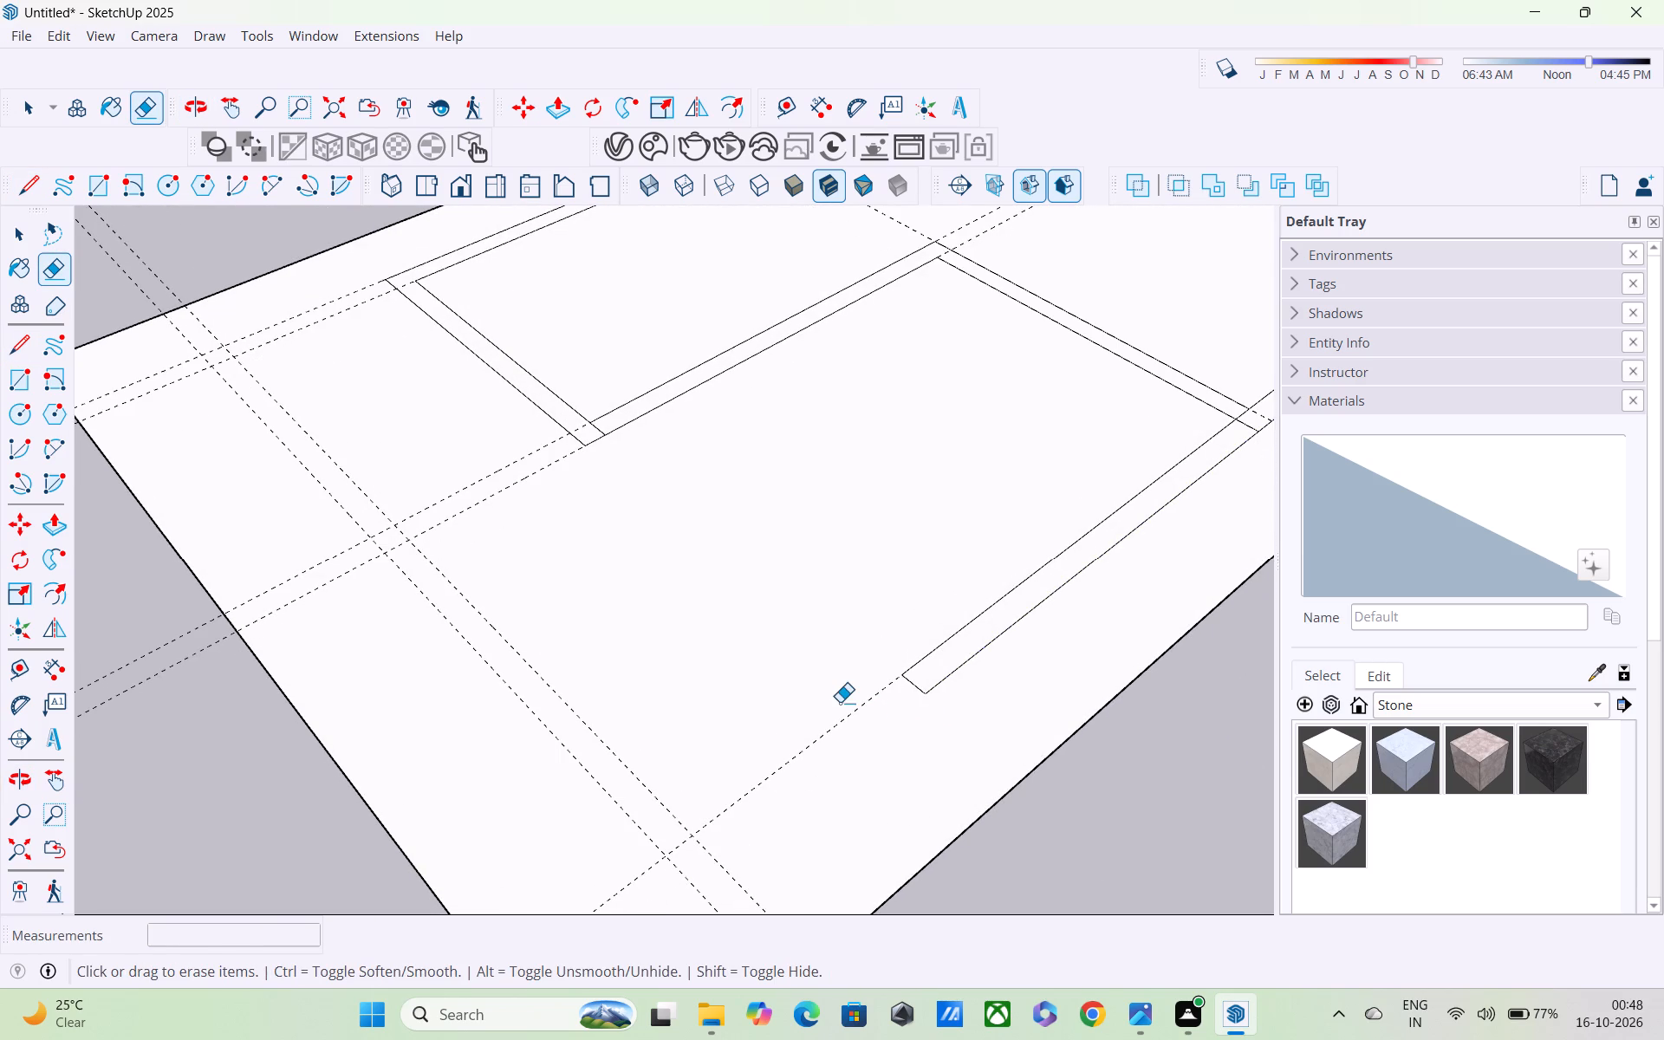
pyautogui.scroll(-3, 840, 702)
pyautogui.moveTo(816, 693); pyautogui.dragTo(836, 737)
# Erase the long side wall's section between the cross partition and its near end, including the end cap and the cross partition's guide.
pyautogui.scroll(-5, 832, 724)
pyautogui.moveTo(801, 705); pyautogui.dragTo(915, 749, button='middle')
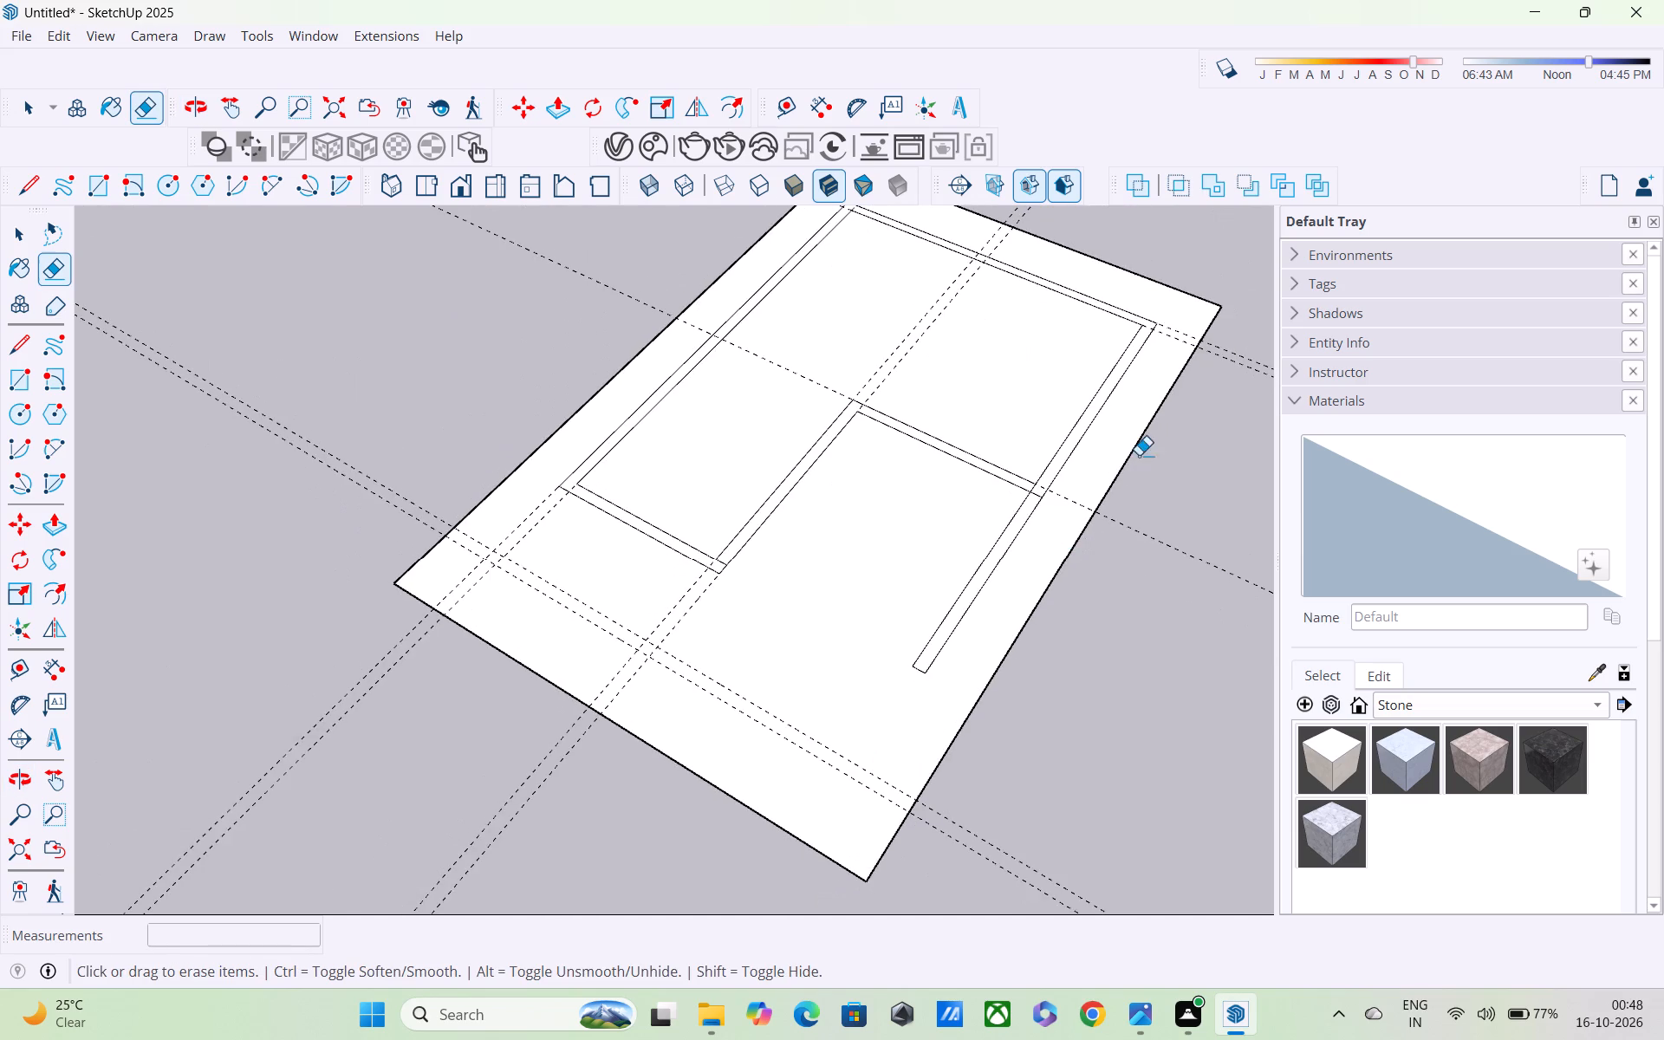
pyautogui.scroll(-5, 1180, 400)
pyautogui.keyDown('shift'); pyautogui.moveTo(1174, 396); pyautogui.dragTo(914, 427, button='middle'); pyautogui.keyUp('shift')
pyautogui.moveTo(1088, 402); pyautogui.dragTo(951, 626)
pyautogui.moveTo(744, 536); pyautogui.dragTo(789, 575)
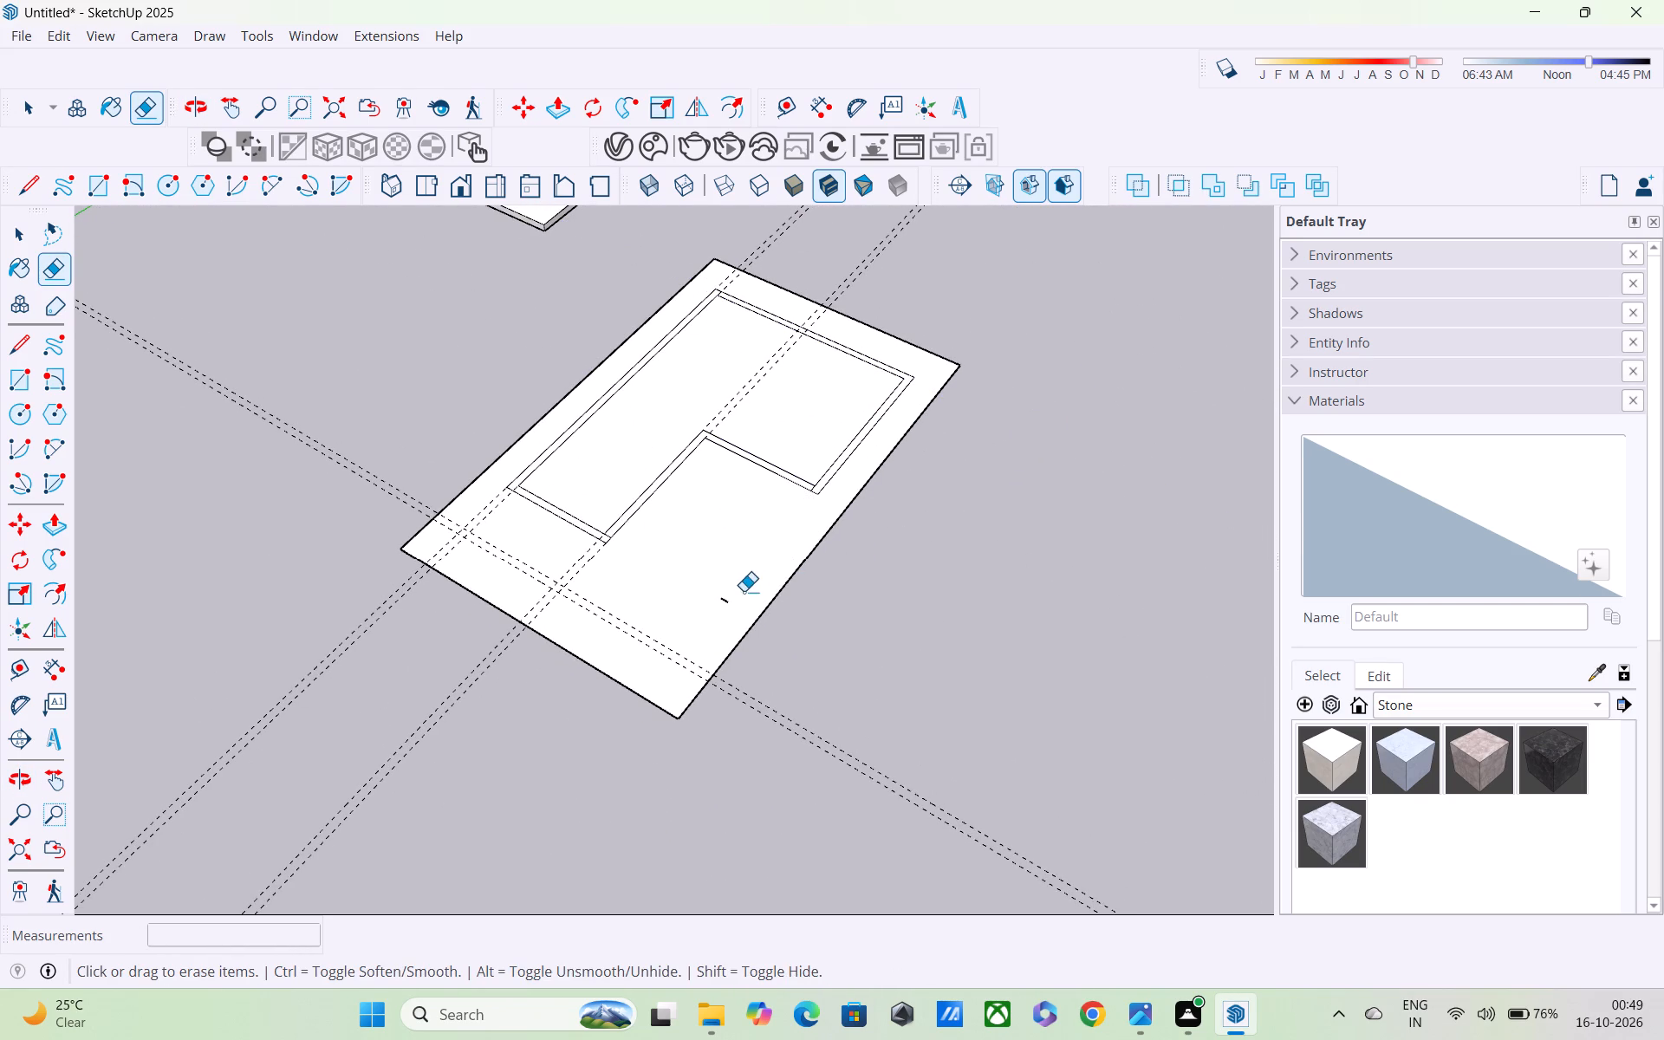
pyautogui.moveTo(738, 579); pyautogui.dragTo(703, 621)
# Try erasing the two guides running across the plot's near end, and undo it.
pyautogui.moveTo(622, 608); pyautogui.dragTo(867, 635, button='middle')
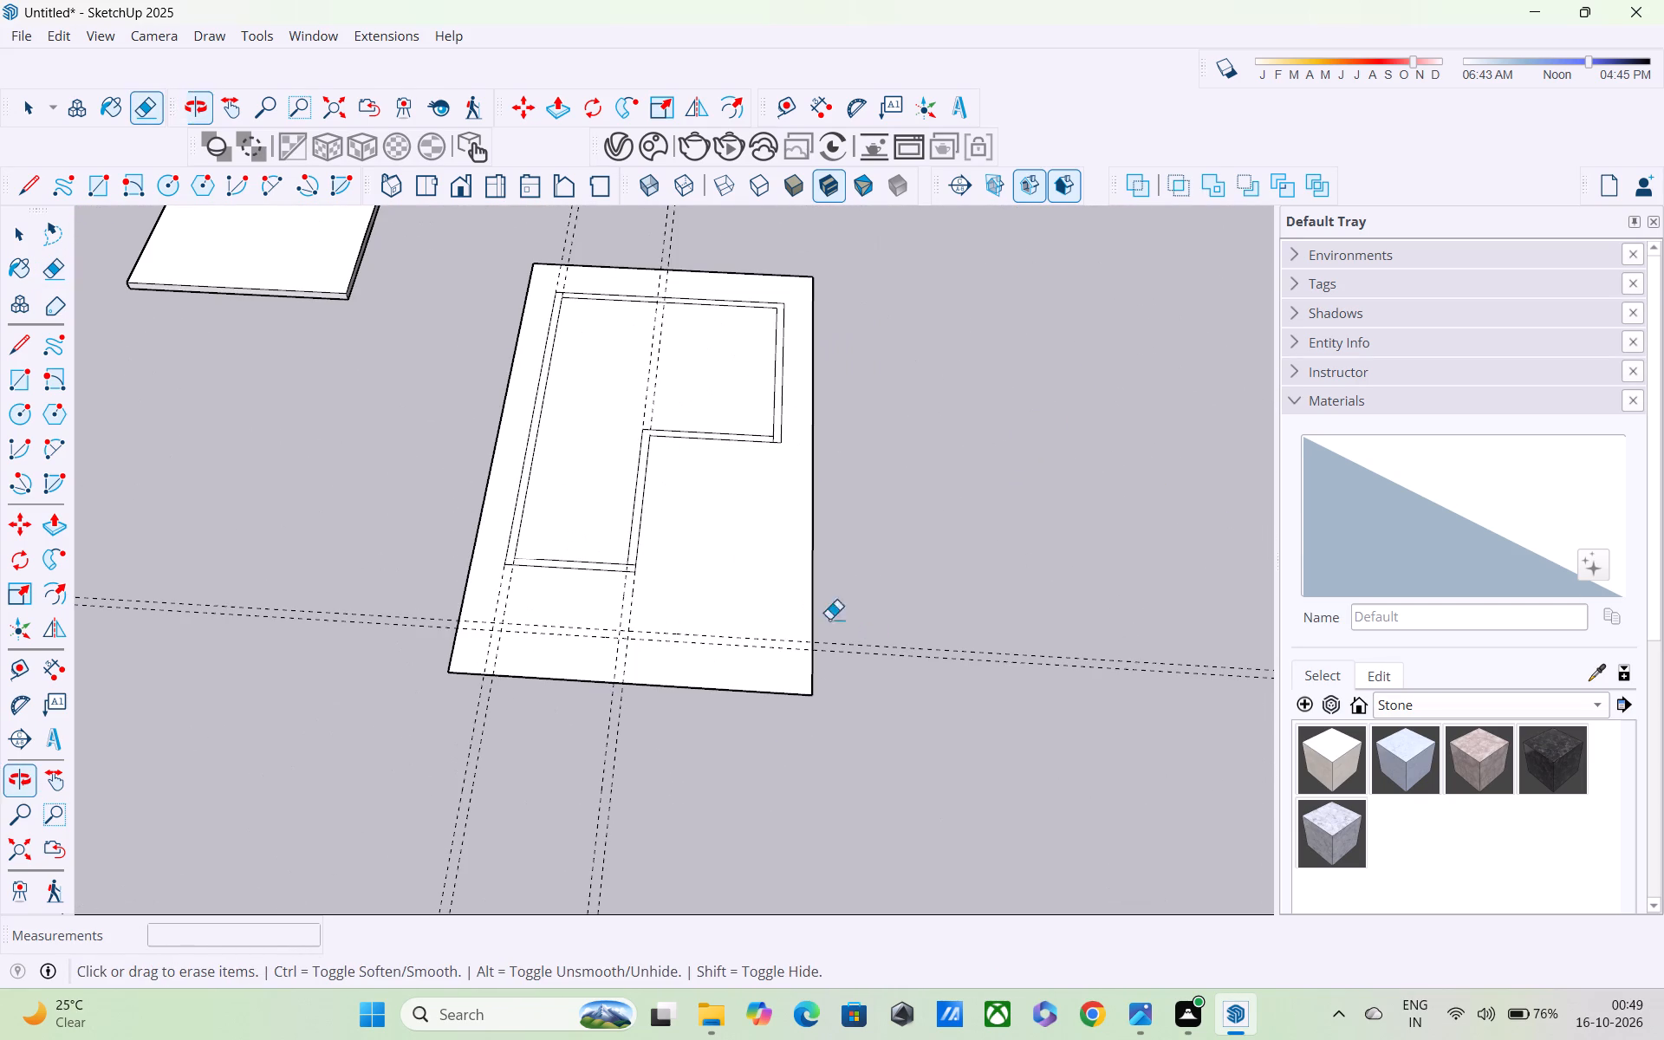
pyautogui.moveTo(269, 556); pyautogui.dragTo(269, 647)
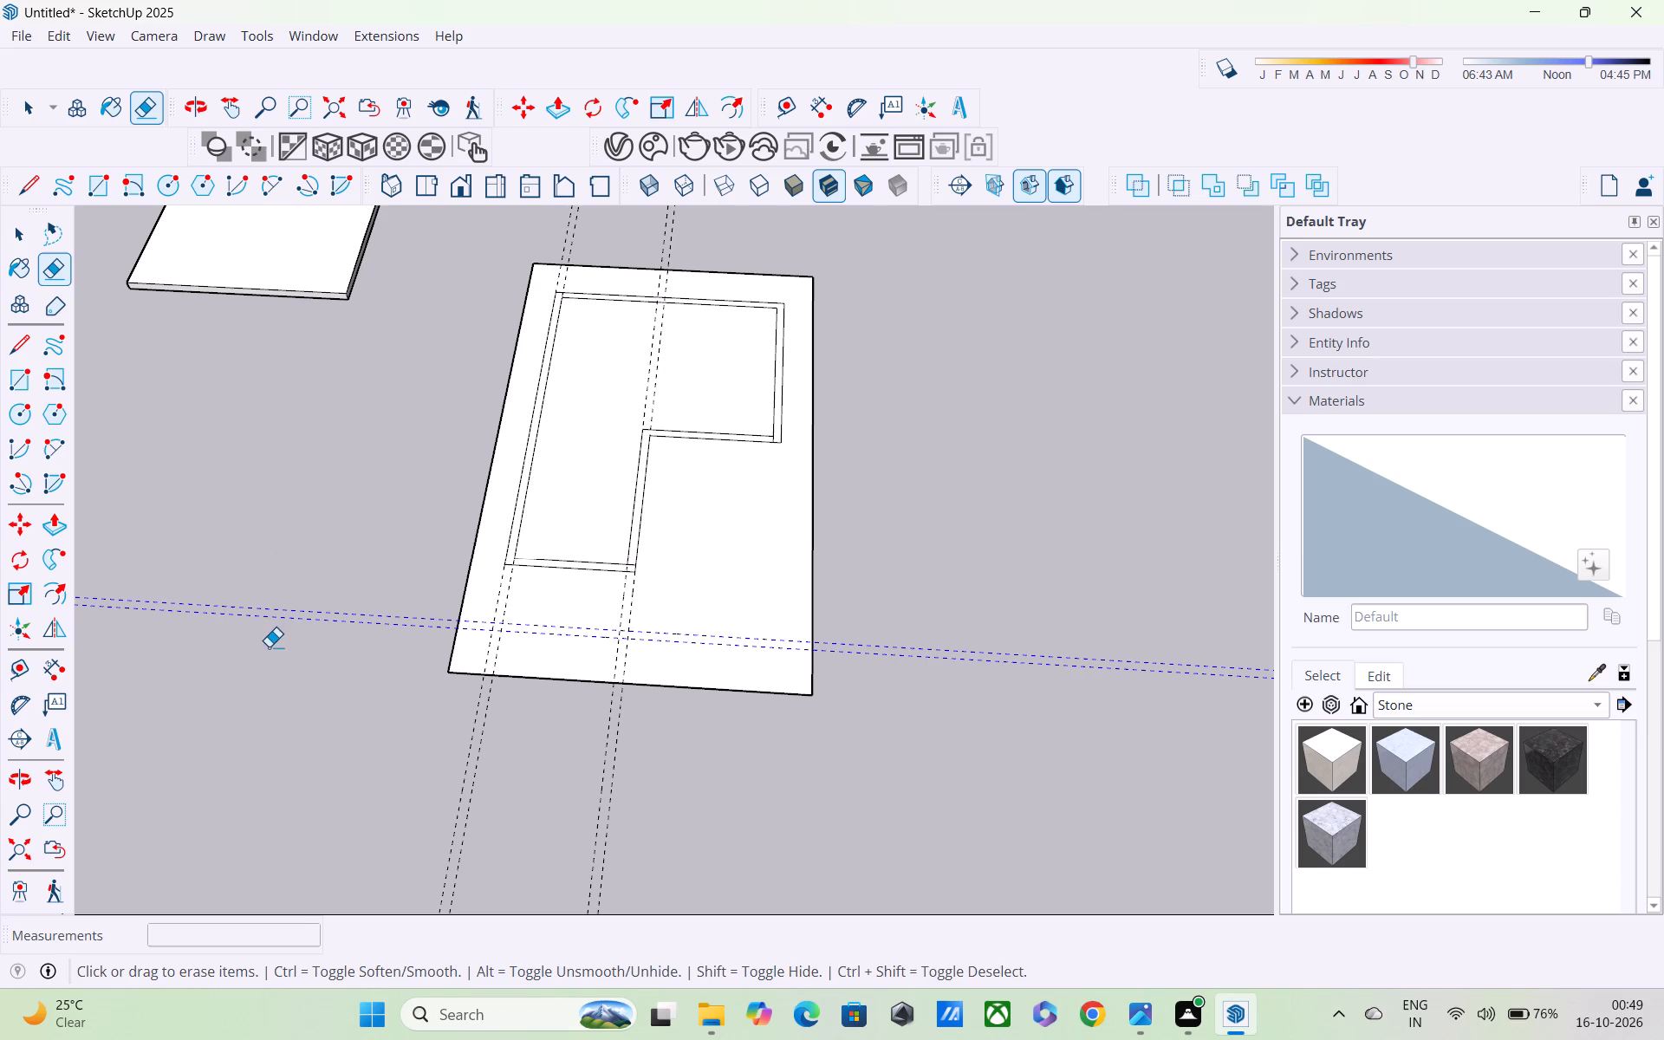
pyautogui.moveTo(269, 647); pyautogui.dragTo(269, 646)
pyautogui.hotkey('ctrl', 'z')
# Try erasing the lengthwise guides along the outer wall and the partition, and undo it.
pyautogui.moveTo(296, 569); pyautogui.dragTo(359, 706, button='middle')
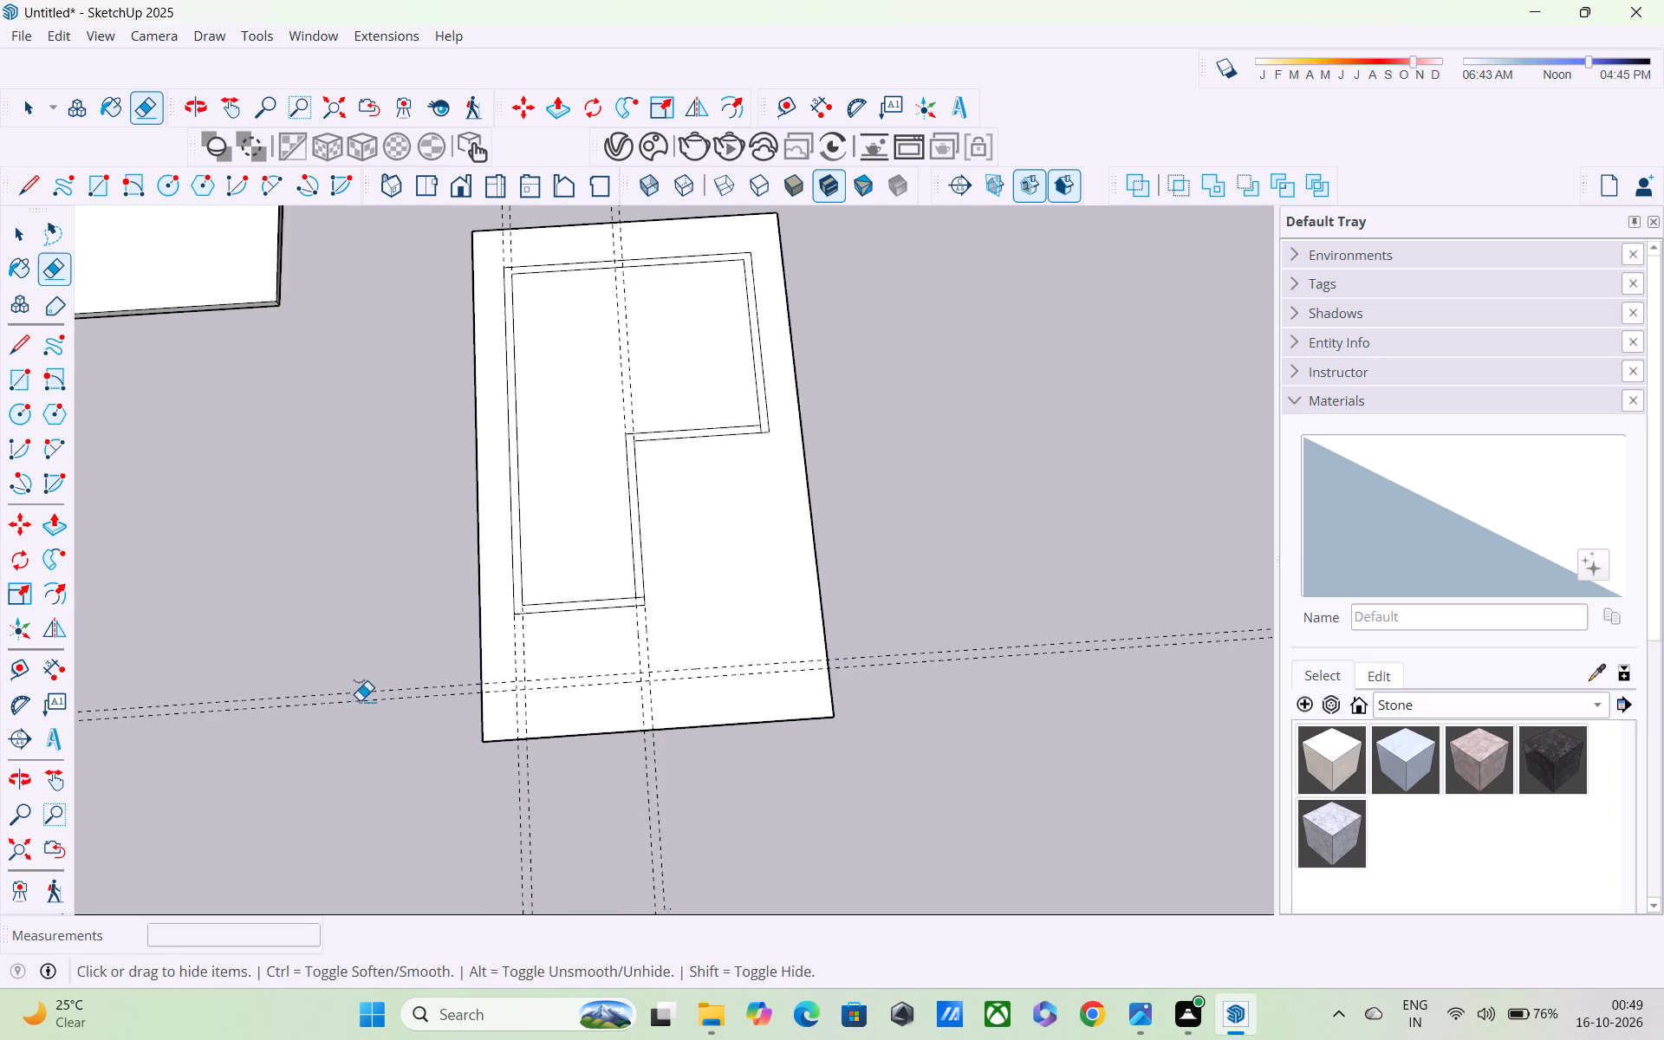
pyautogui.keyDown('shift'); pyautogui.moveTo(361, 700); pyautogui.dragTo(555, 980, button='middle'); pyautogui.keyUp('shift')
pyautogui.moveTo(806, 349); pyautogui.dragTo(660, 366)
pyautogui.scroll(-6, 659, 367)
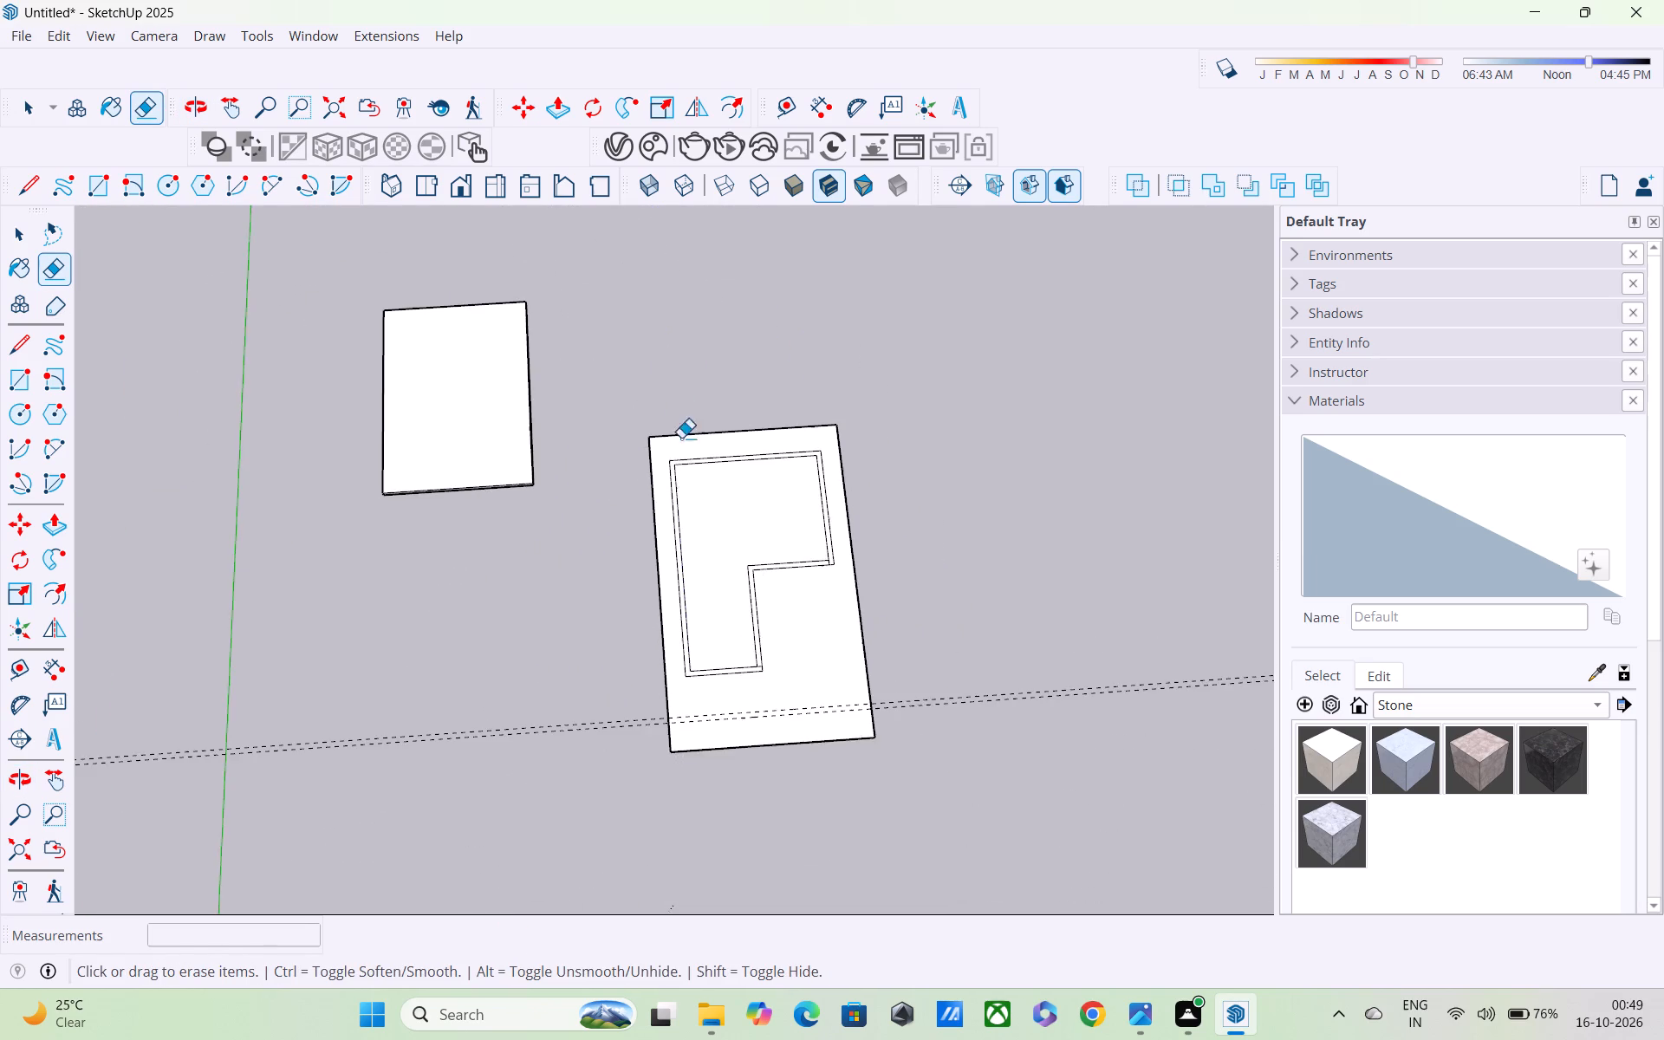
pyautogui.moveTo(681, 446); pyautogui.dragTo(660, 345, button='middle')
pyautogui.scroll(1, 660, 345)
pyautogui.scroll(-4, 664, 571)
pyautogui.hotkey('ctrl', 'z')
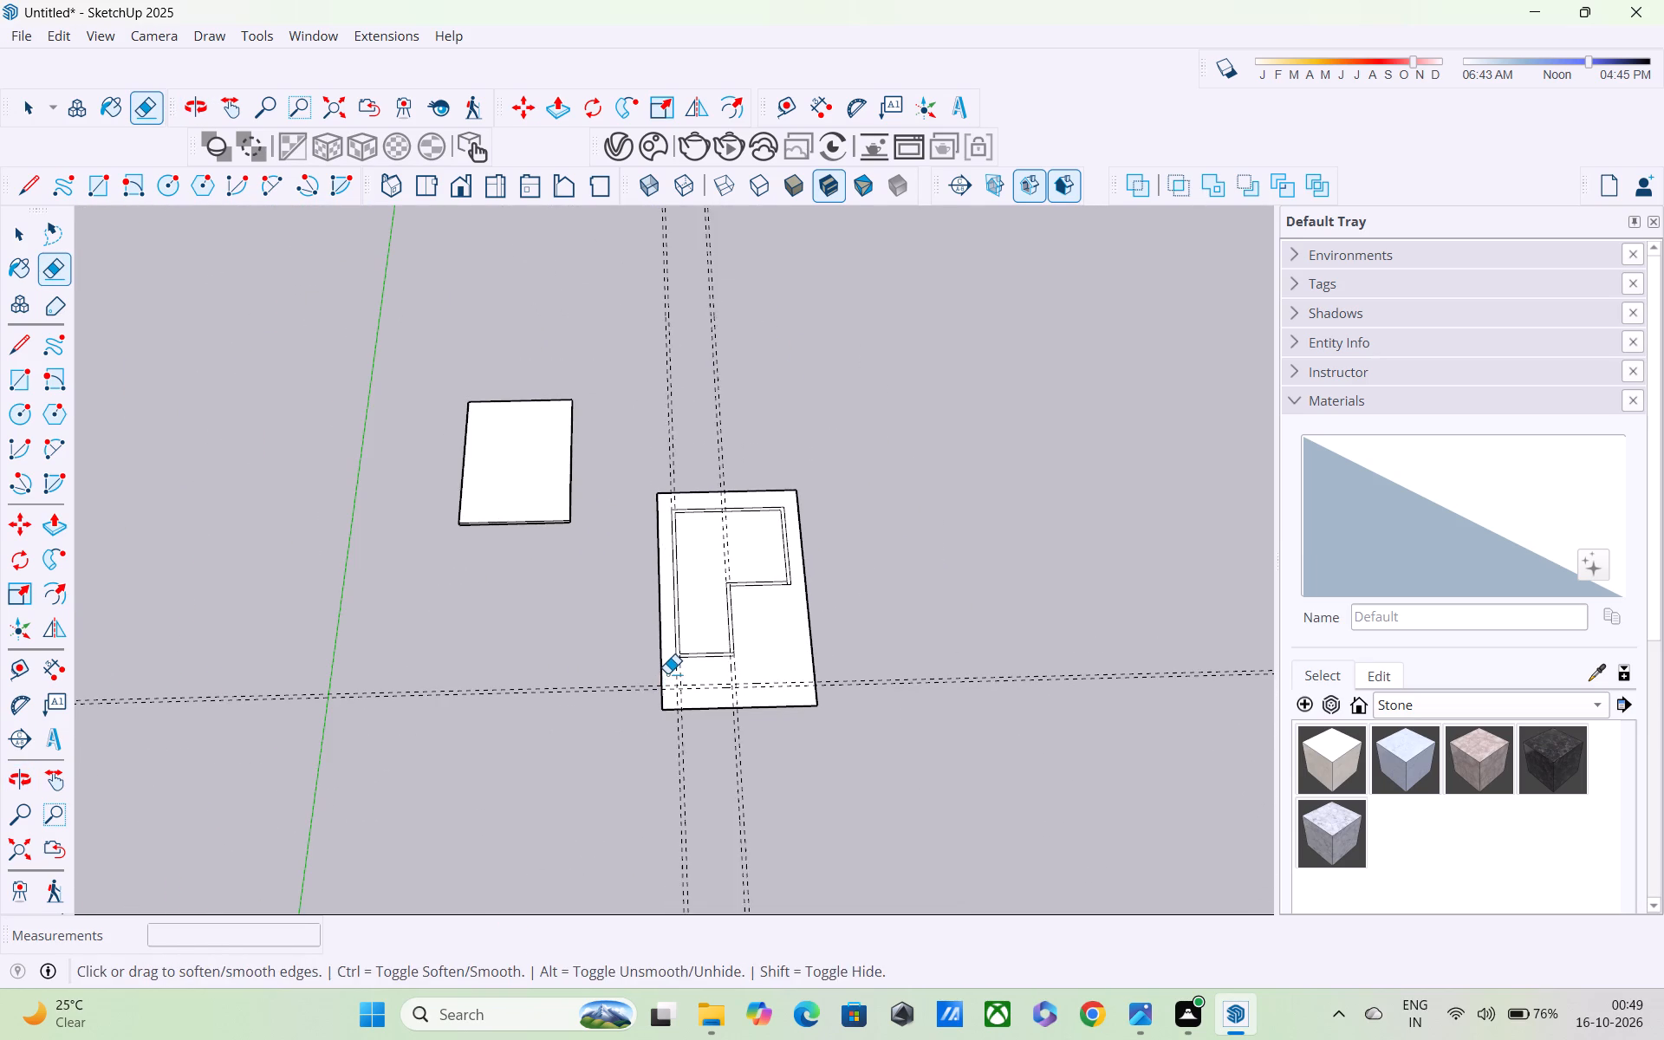
# Erase the short edge crossing the wall thickness at the corner of the near short wall and the lengthwise partition.
pyautogui.keyDown('ctrl'); pyautogui.scroll(1, 667, 673); pyautogui.keyUp('ctrl')
pyautogui.scroll(12, 779, 672)
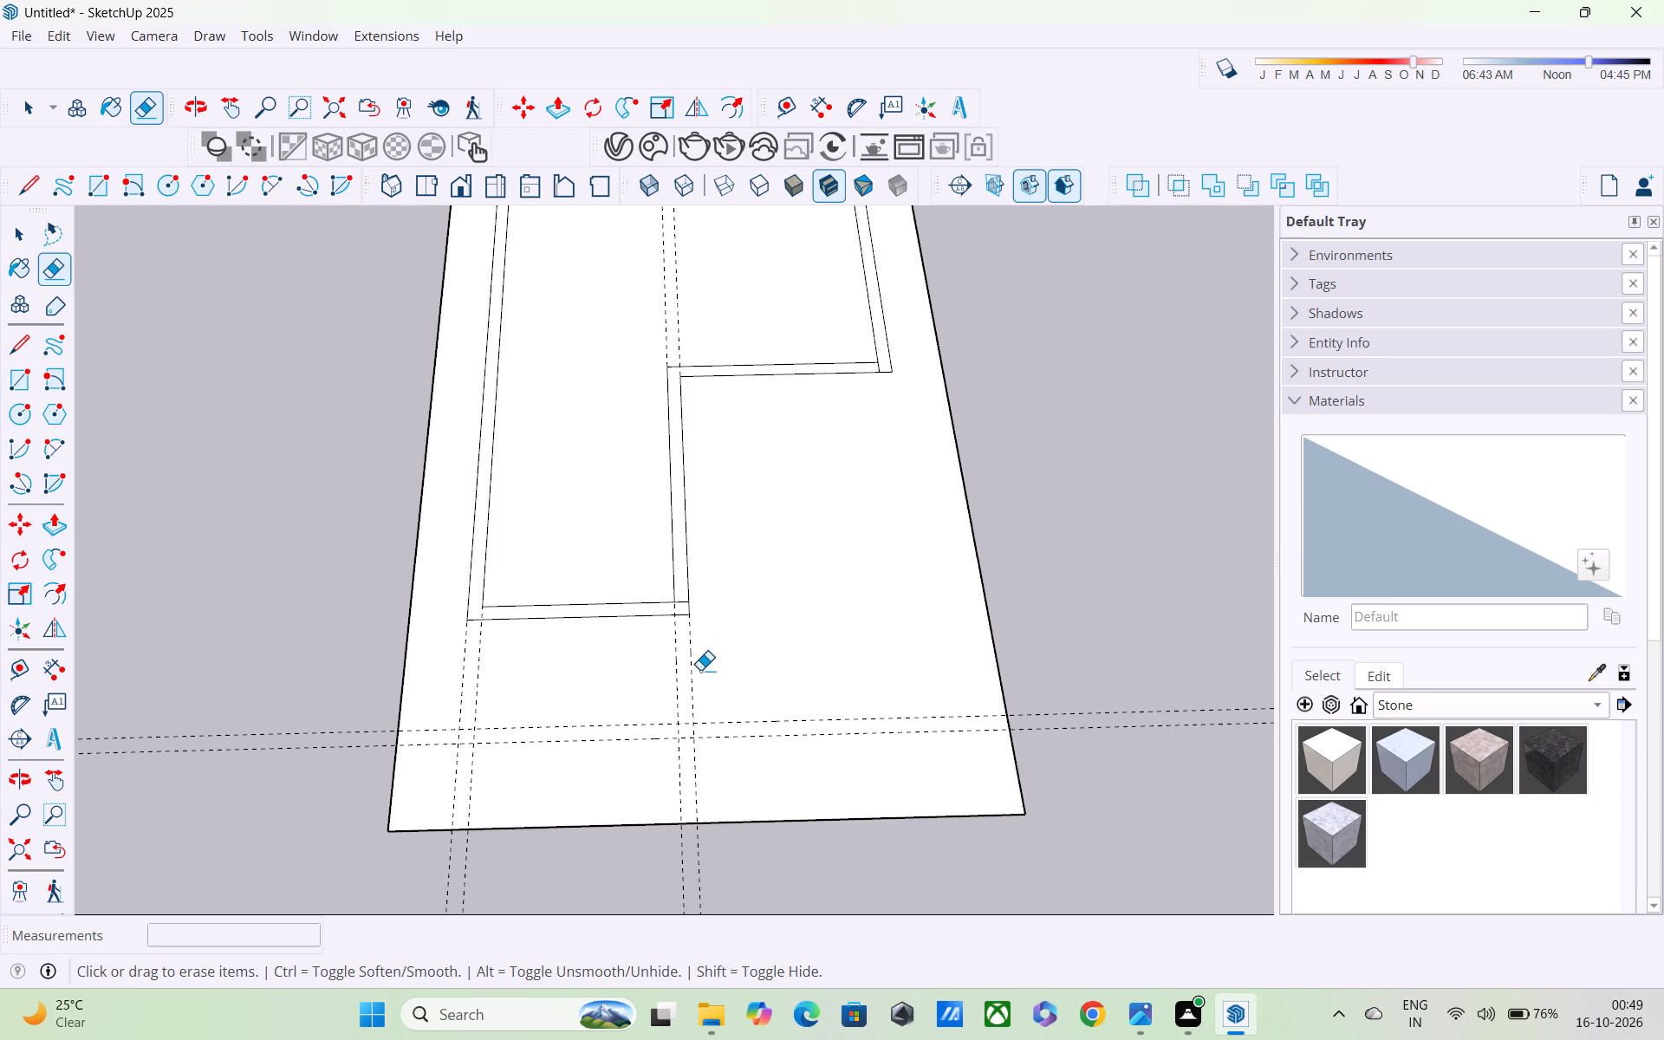
pyautogui.press('p')
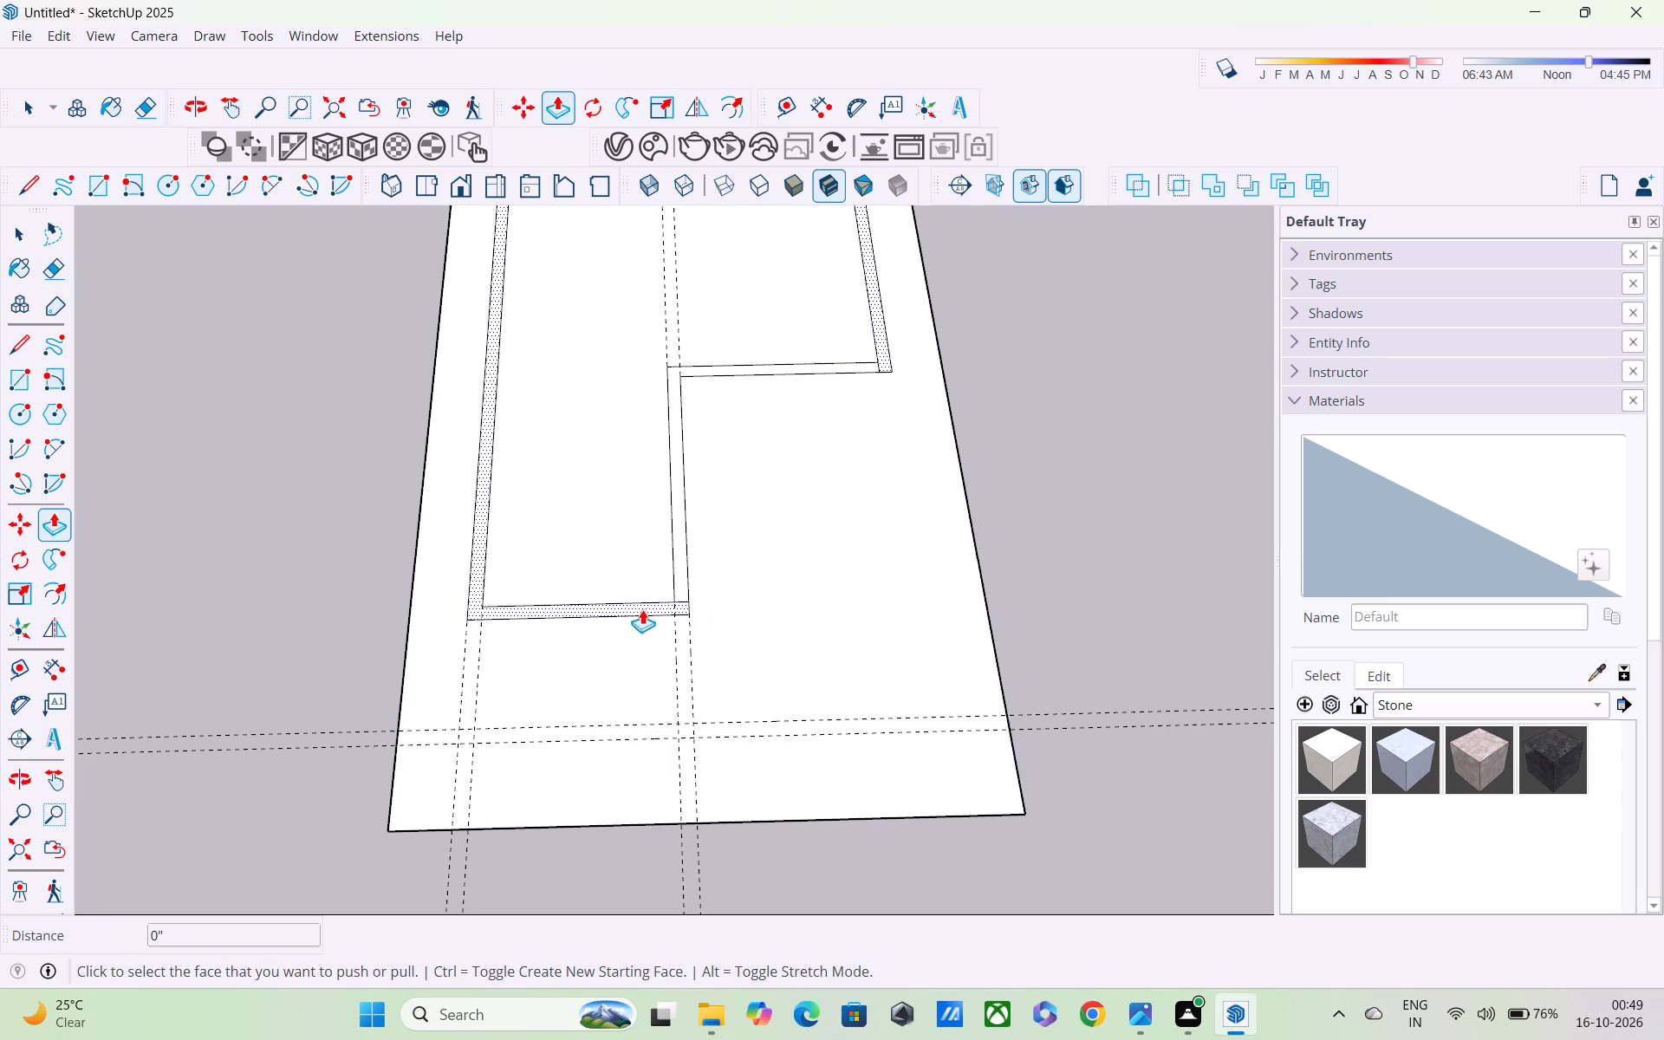
pyautogui.press('Escape')
pyautogui.scroll(4, 663, 604)
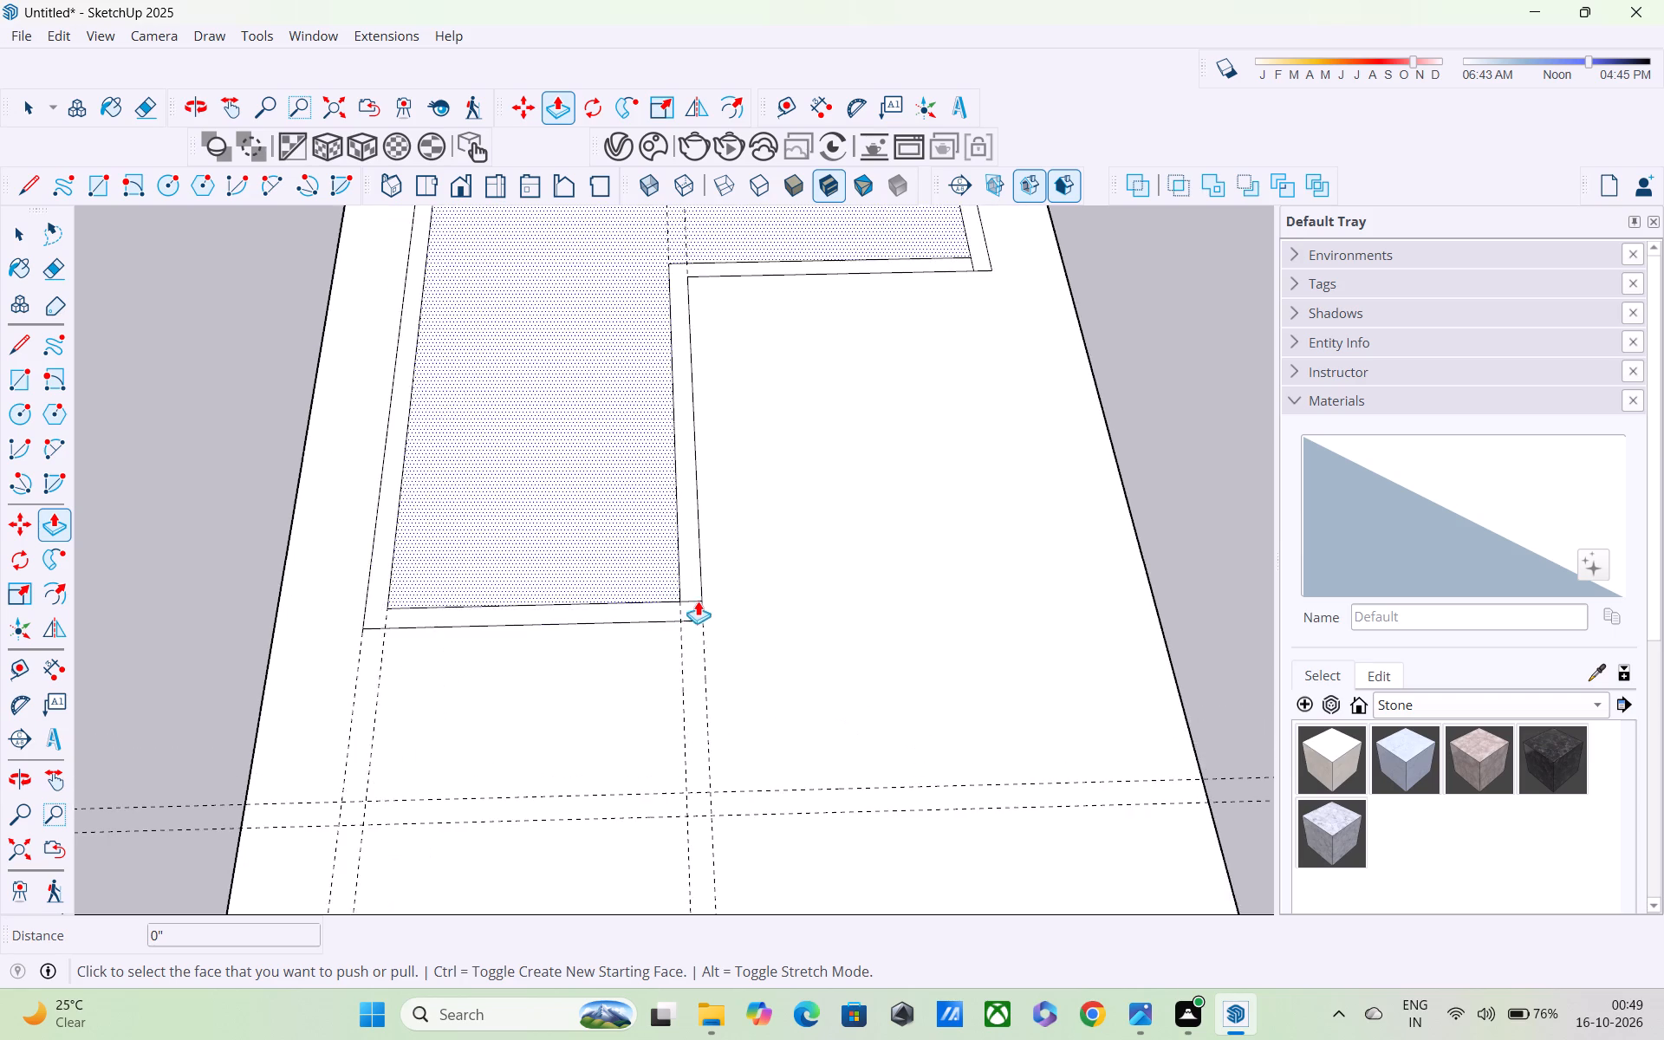
pyautogui.scroll(7, 701, 600)
pyautogui.press('e')
pyautogui.scroll(4, 692, 616)
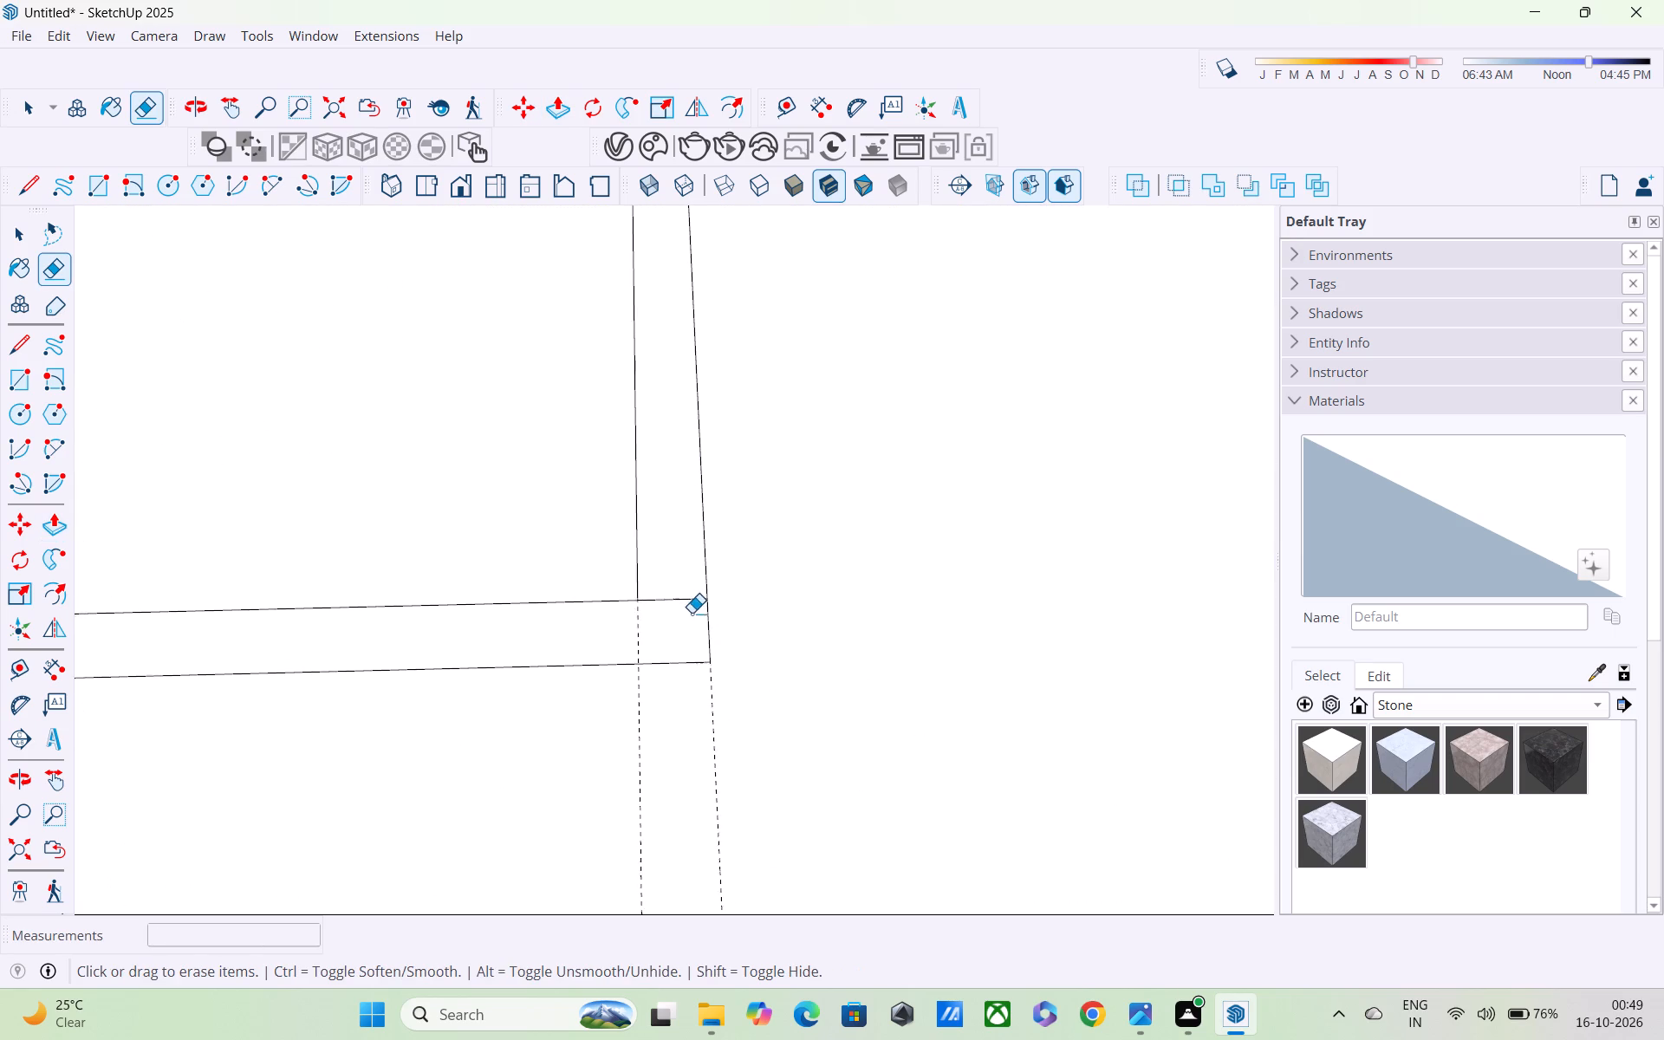
pyautogui.scroll(1, 692, 613)
pyautogui.moveTo(686, 591); pyautogui.dragTo(674, 610)
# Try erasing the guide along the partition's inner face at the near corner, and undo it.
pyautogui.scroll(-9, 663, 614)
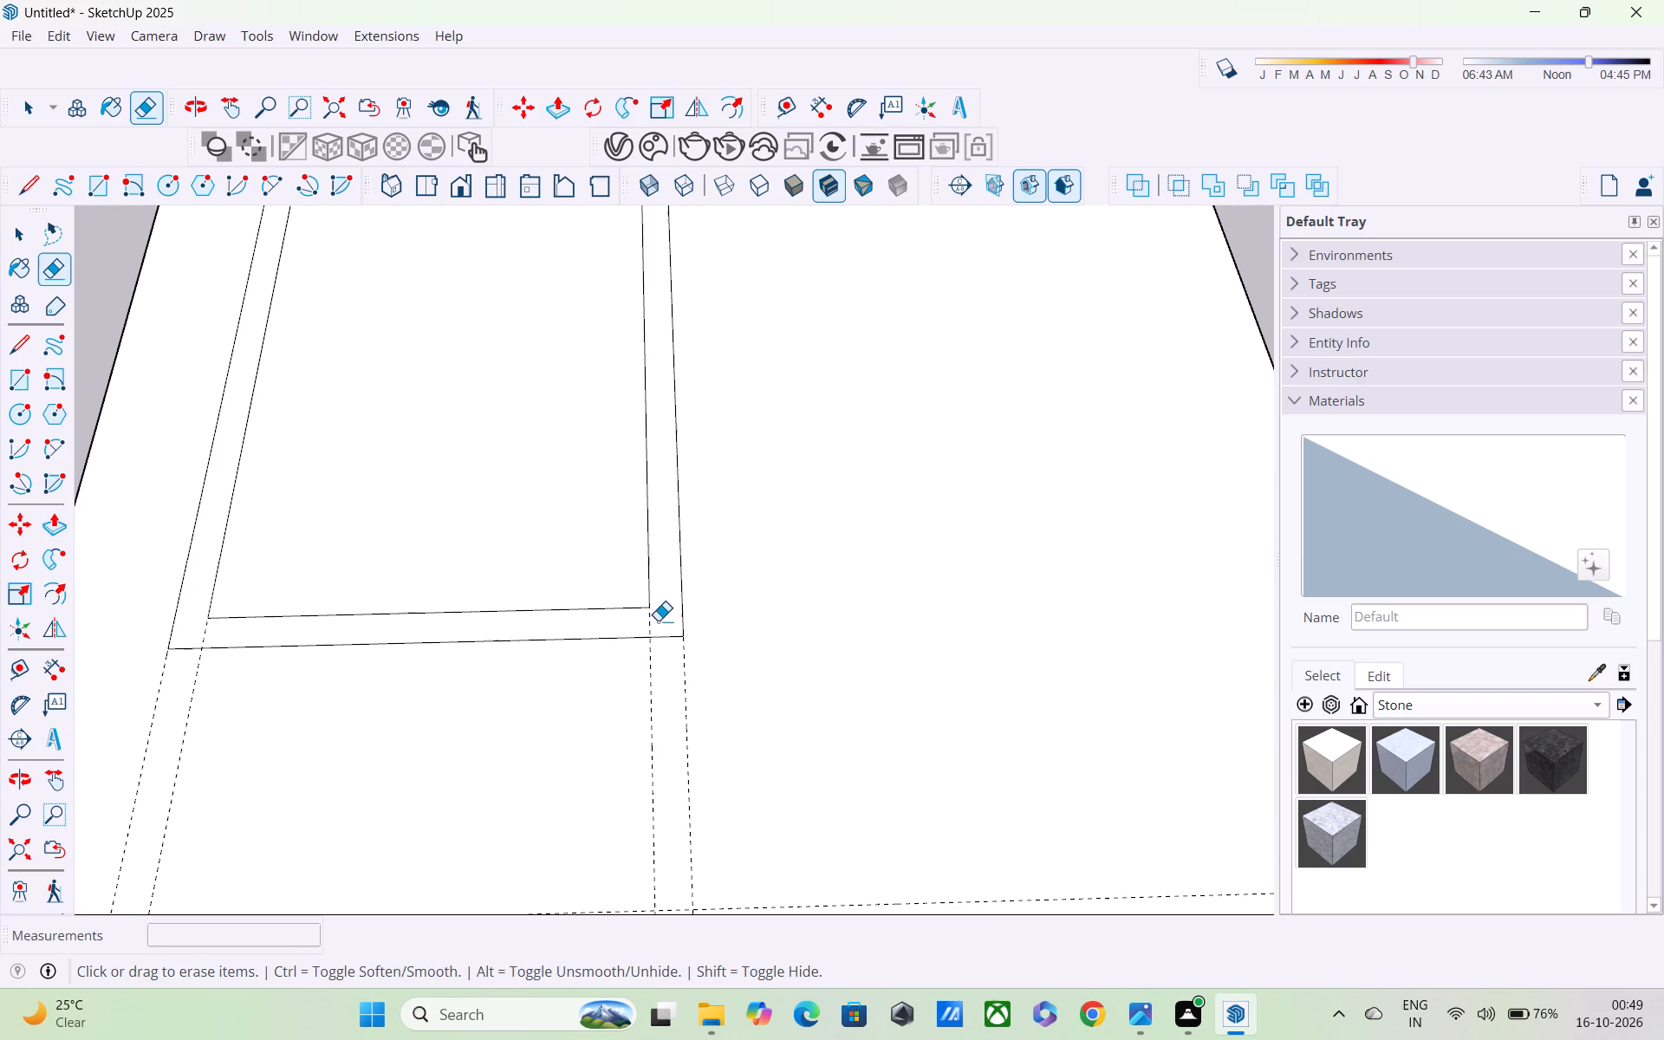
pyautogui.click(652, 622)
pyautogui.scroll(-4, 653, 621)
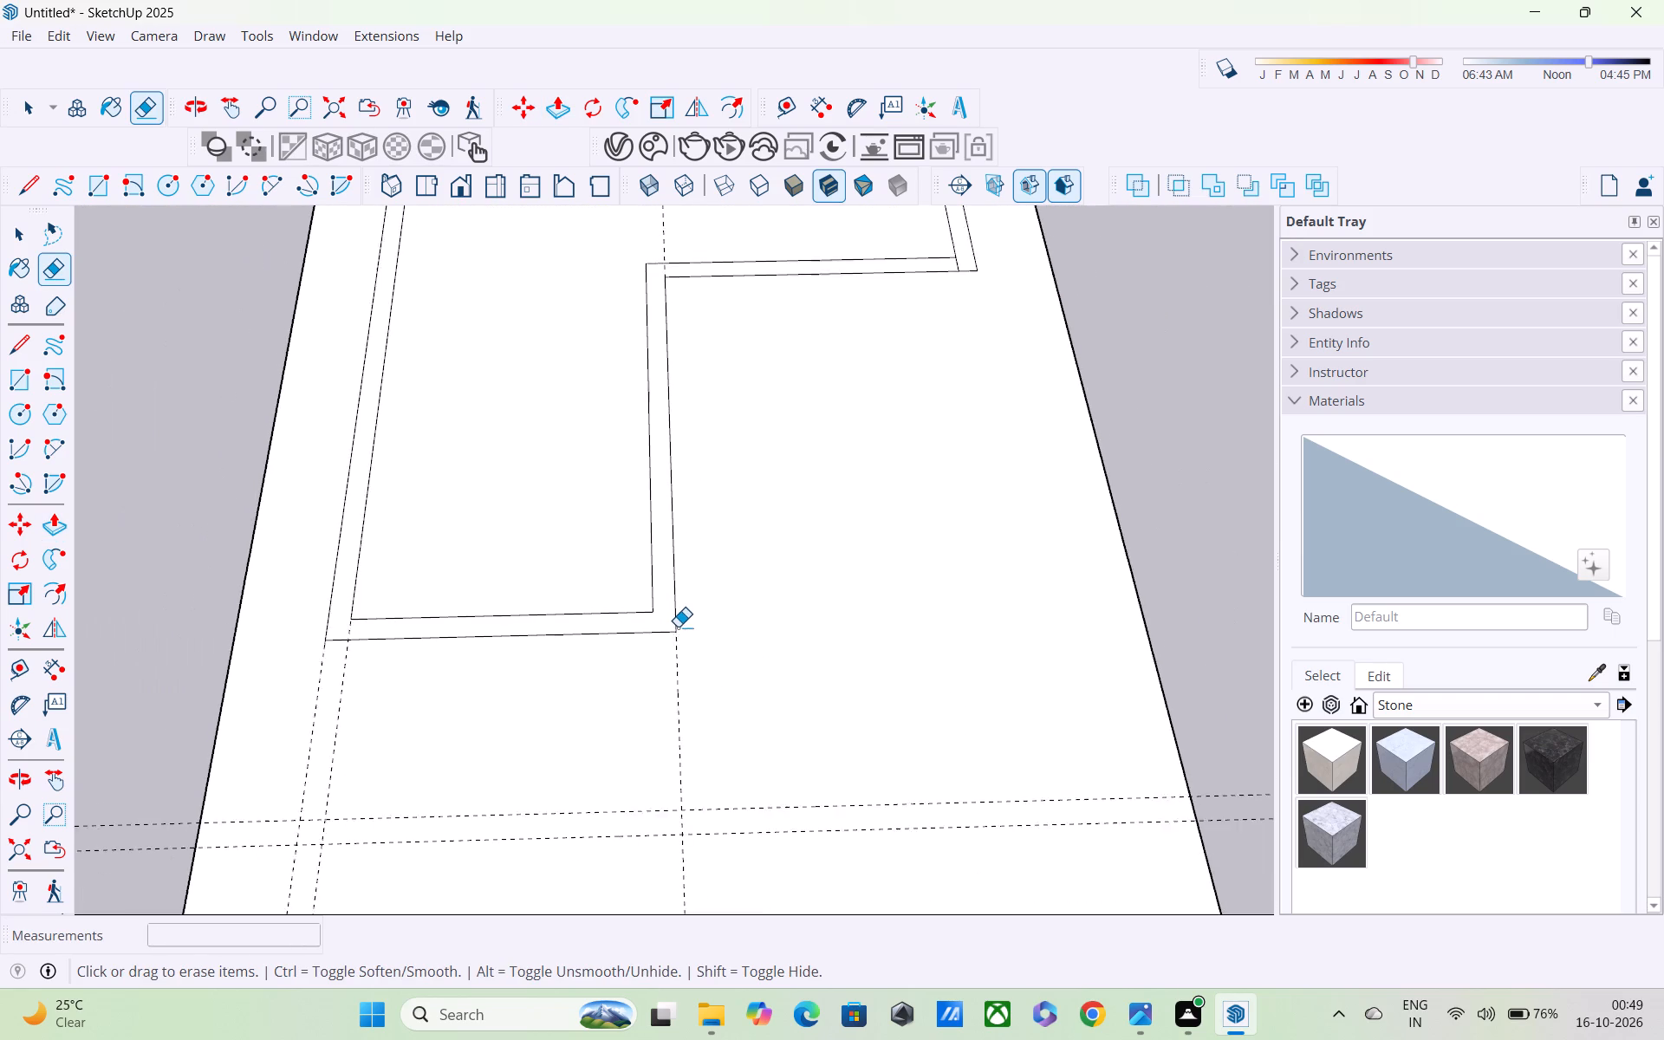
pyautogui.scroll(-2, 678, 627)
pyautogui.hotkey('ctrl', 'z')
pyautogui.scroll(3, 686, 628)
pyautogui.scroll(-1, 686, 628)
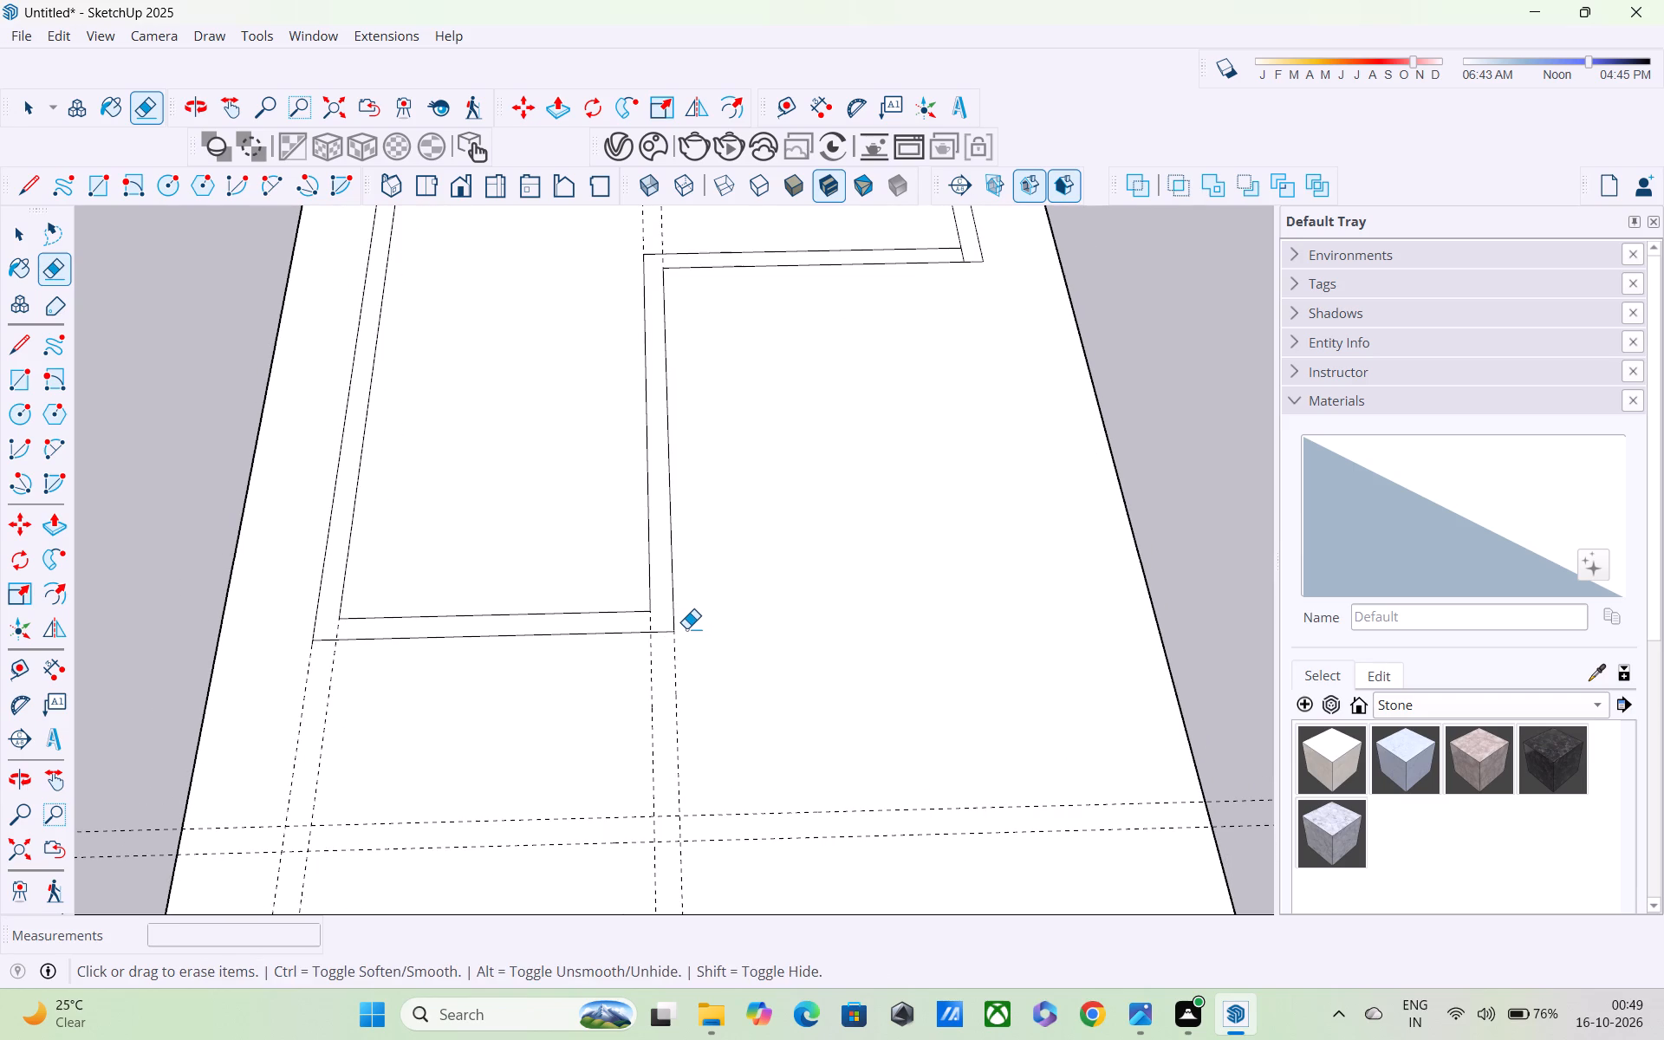
# Select the inner and outer edges of the near short wall and of the lengthwise partition joining it.
pyautogui.press('space')
pyautogui.press('p')
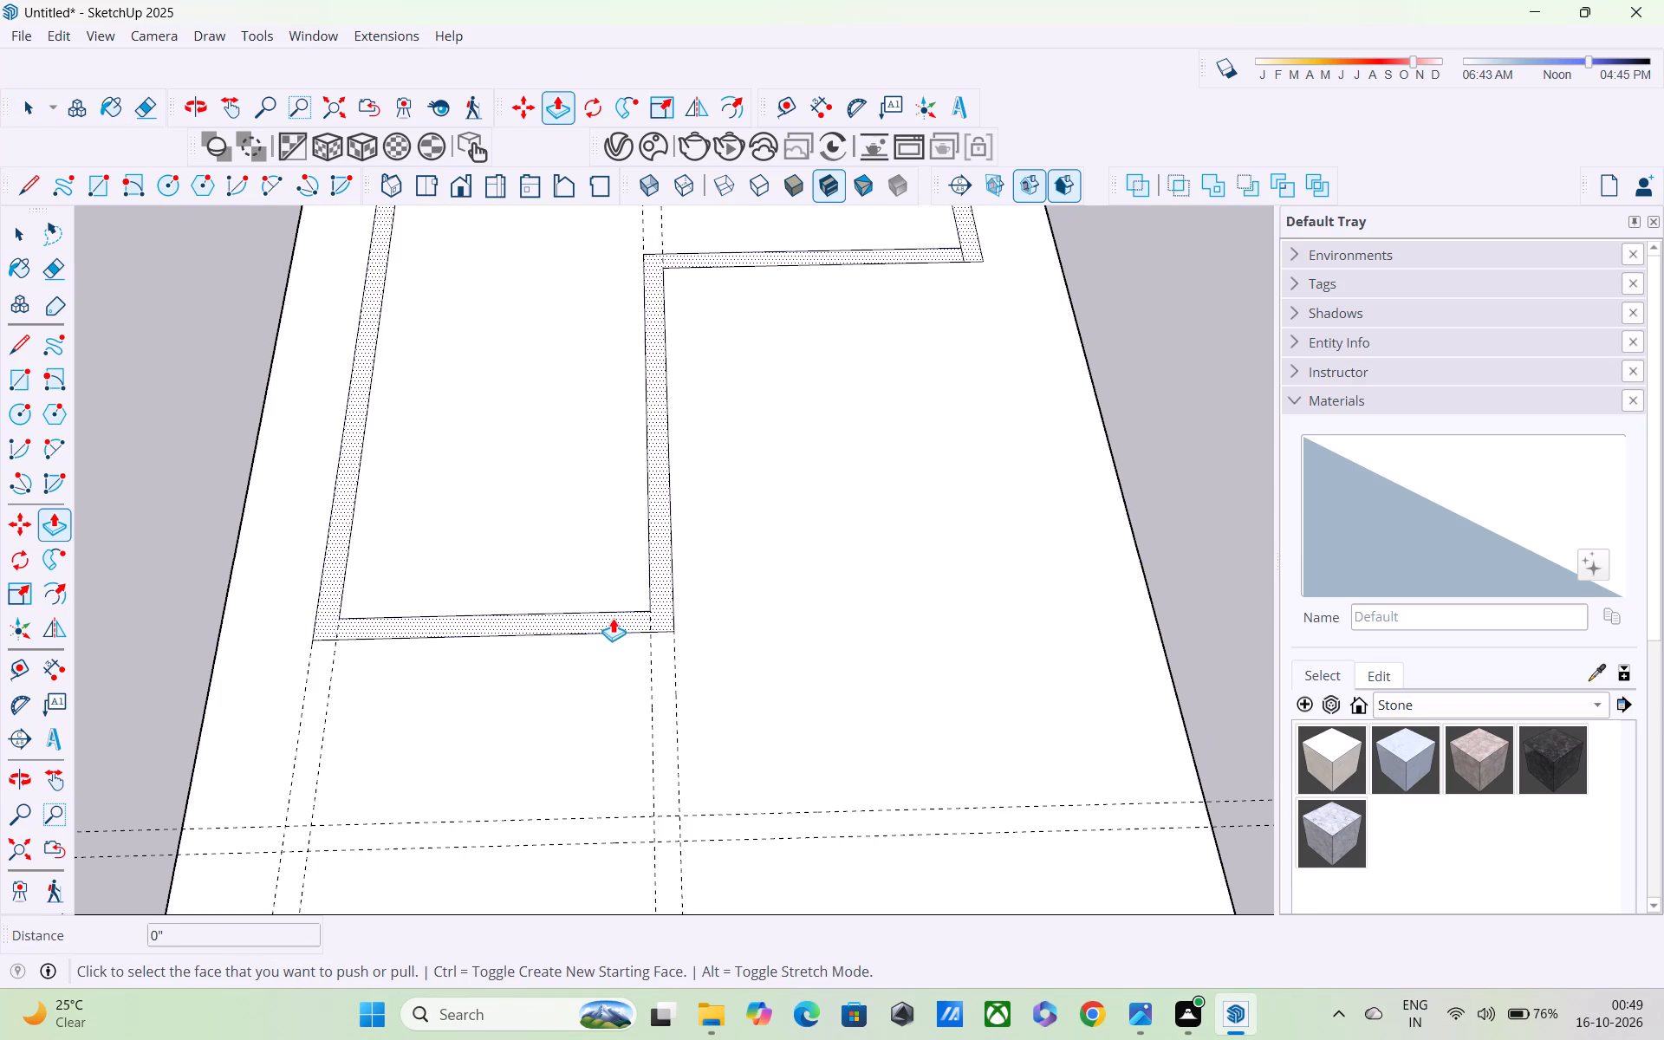
pyautogui.press('space')
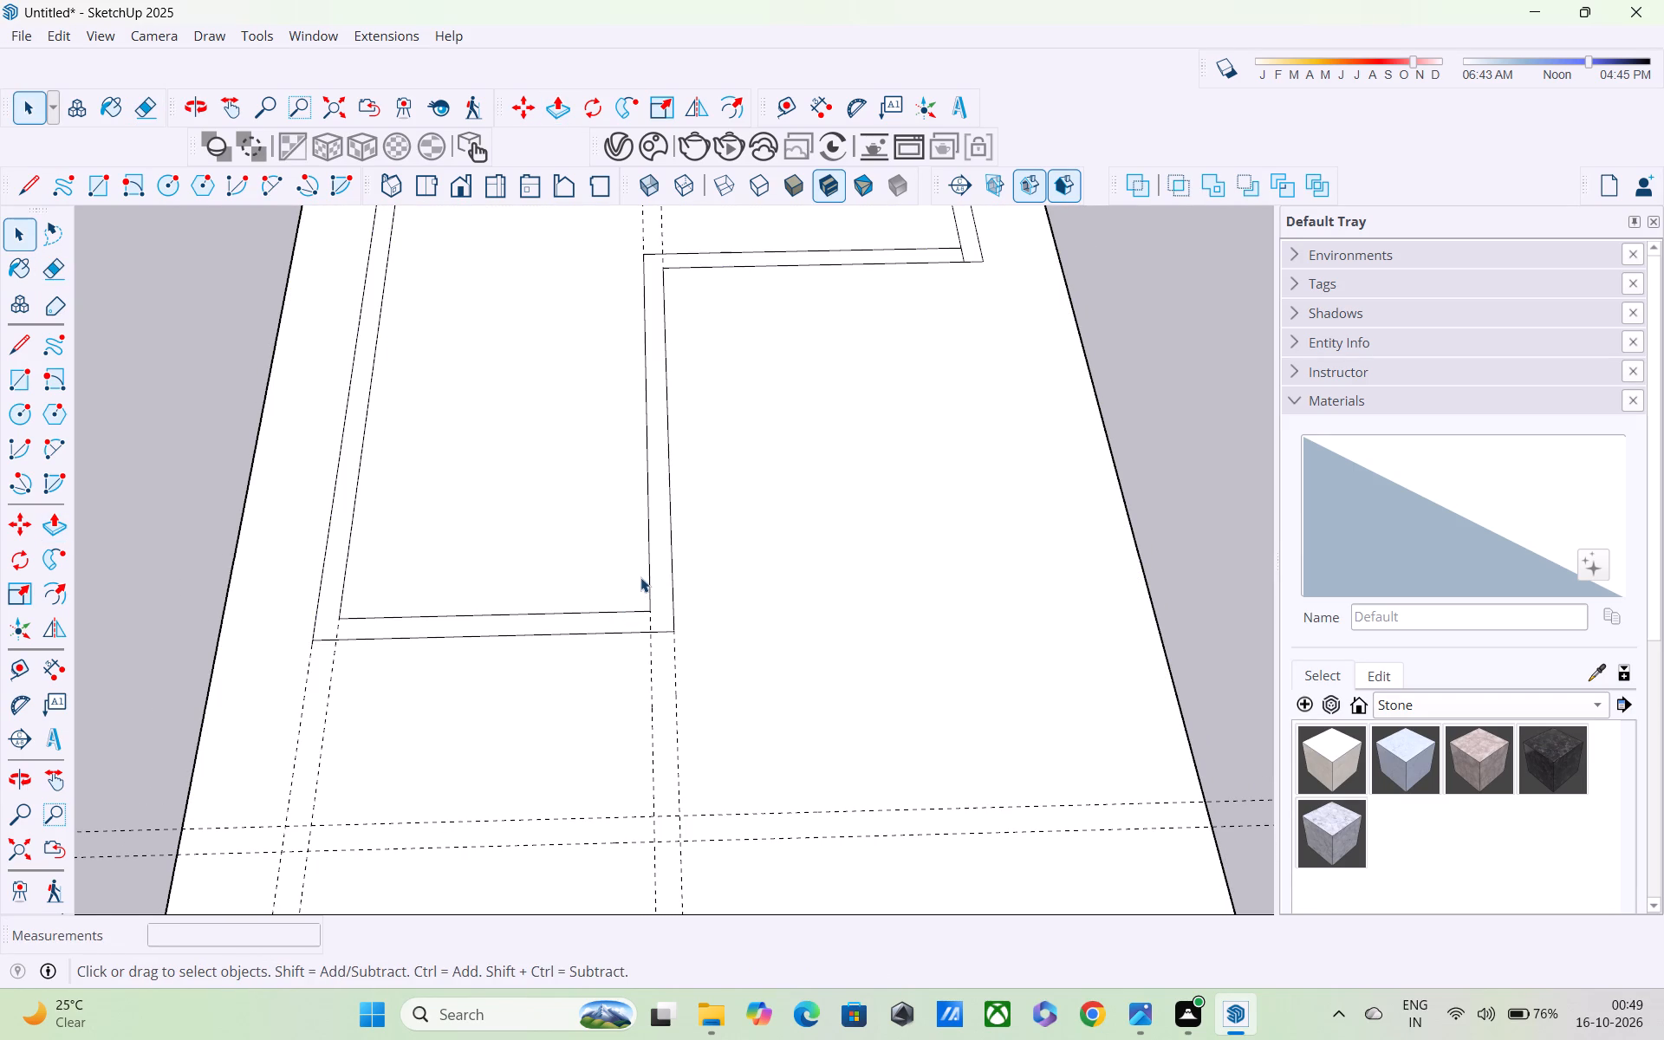
pyautogui.click(621, 632)
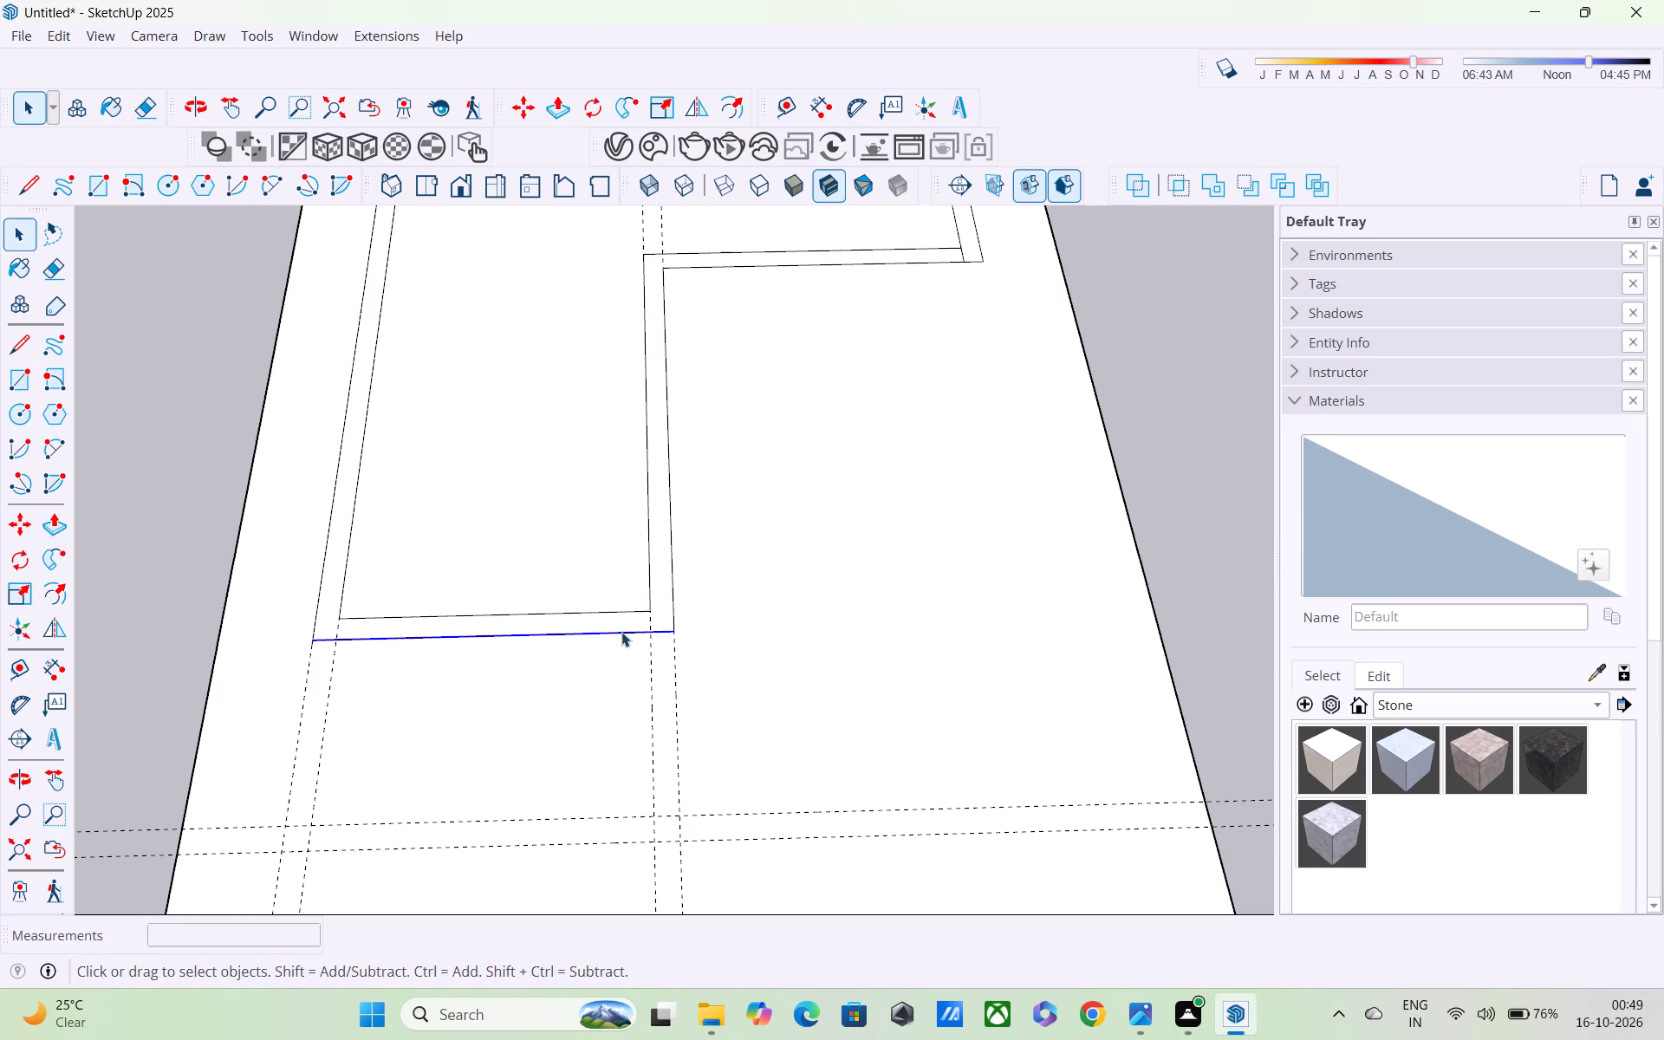
pyautogui.keyDown('shift'); pyautogui.click(616, 614); pyautogui.keyUp('shift')
pyautogui.keyDown('shift'); pyautogui.click(648, 564); pyautogui.keyUp('shift')
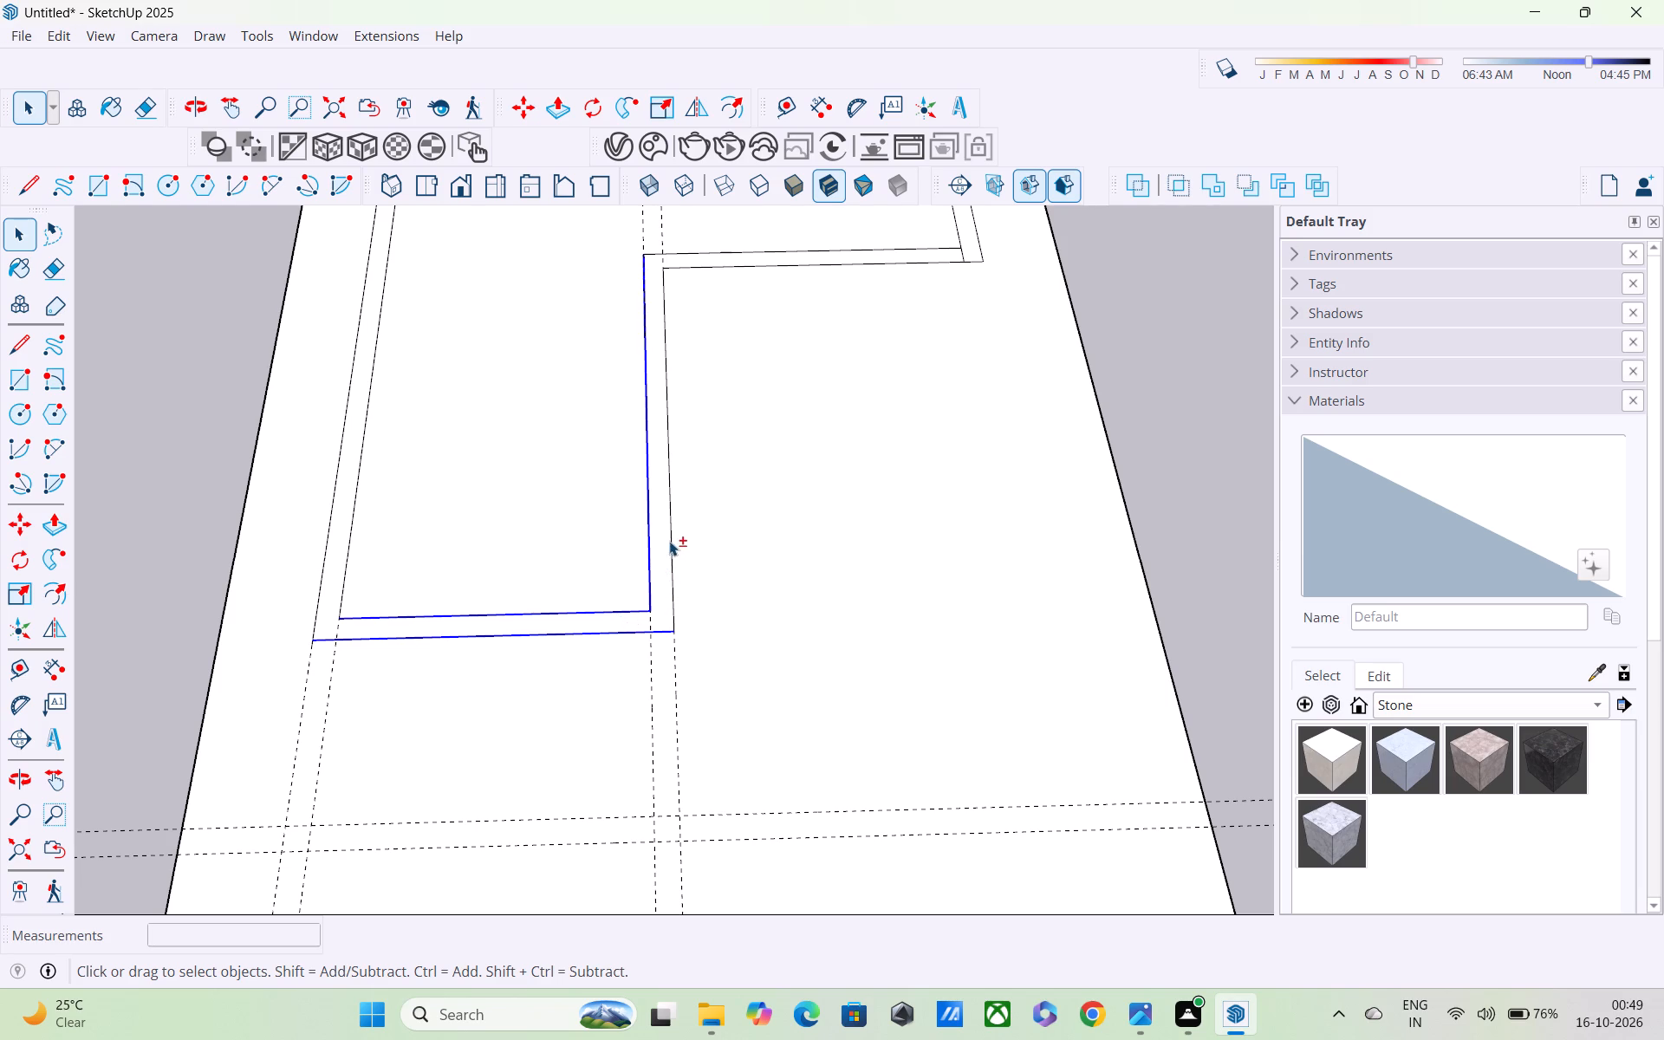
pyautogui.keyDown('shift'); pyautogui.click(672, 536); pyautogui.keyUp('shift')
# Add both edges of the cross partition to the selection, including the short segment at its corner with the lengthwise partition.
pyautogui.keyDown('shift'); pyautogui.moveTo(672, 536); pyautogui.dragTo(686, 730, button='middle'); pyautogui.keyUp('shift')
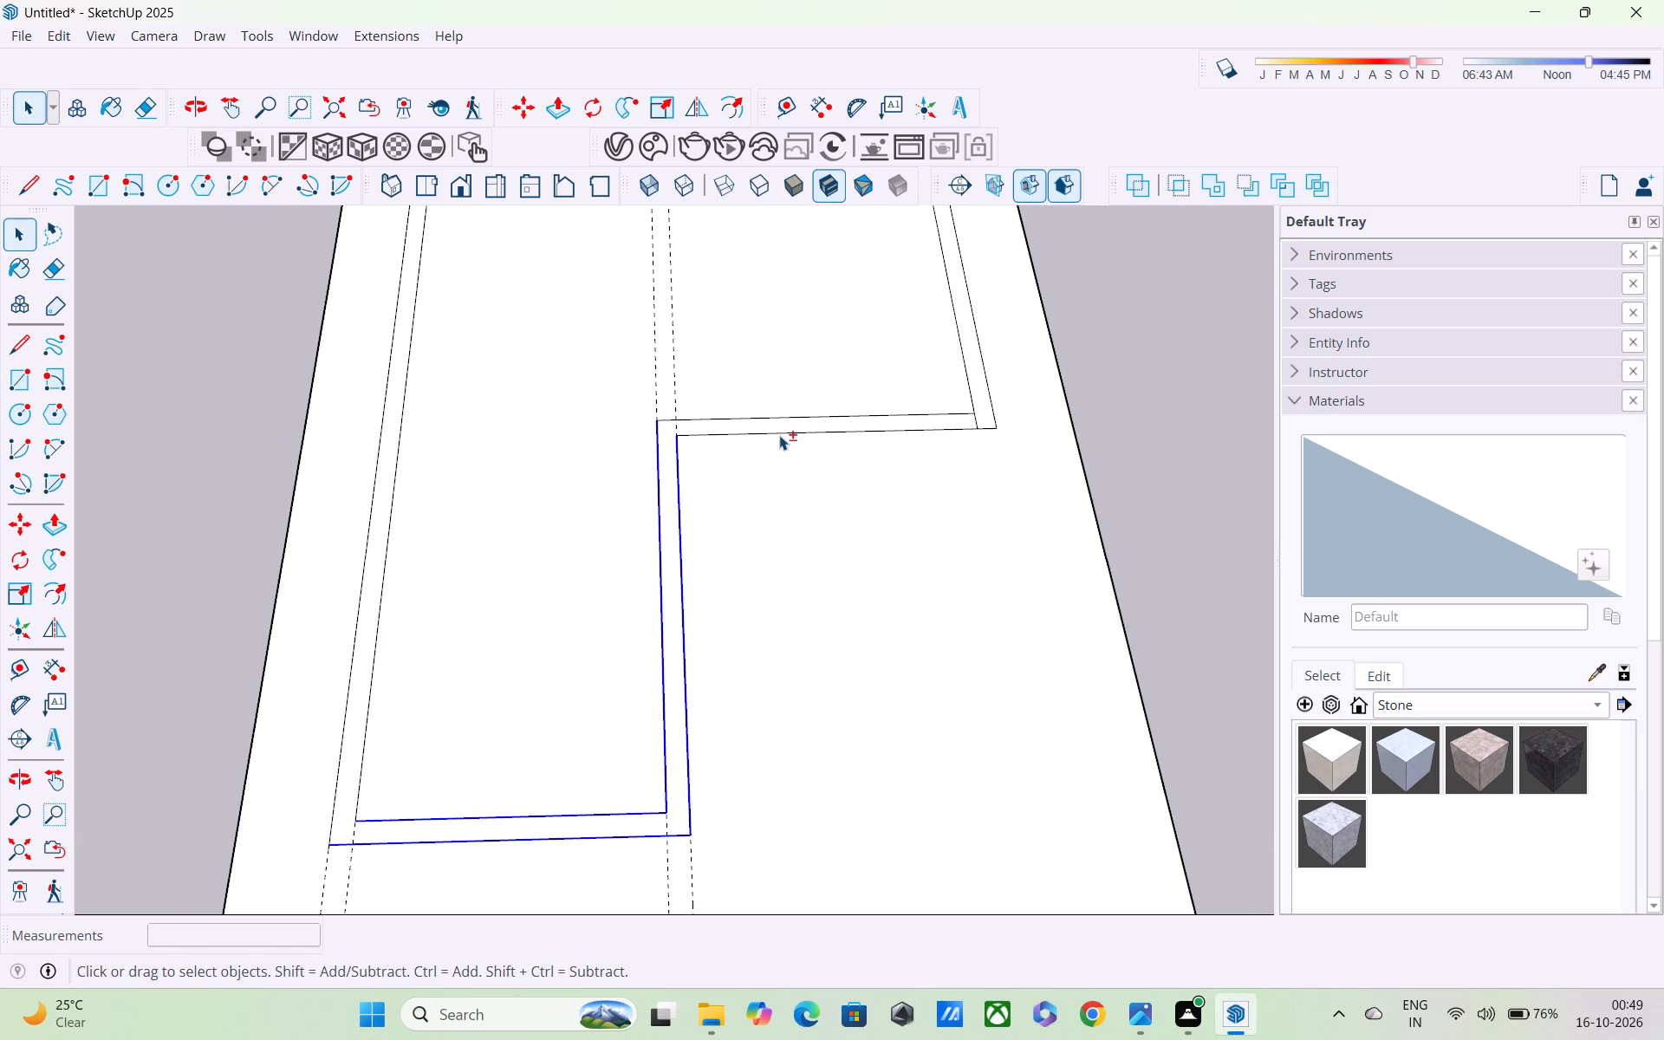
pyautogui.keyDown('shift'); pyautogui.click(779, 433); pyautogui.keyUp('shift')
pyautogui.keyDown('shift'); pyautogui.click(779, 414); pyautogui.keyUp('shift')
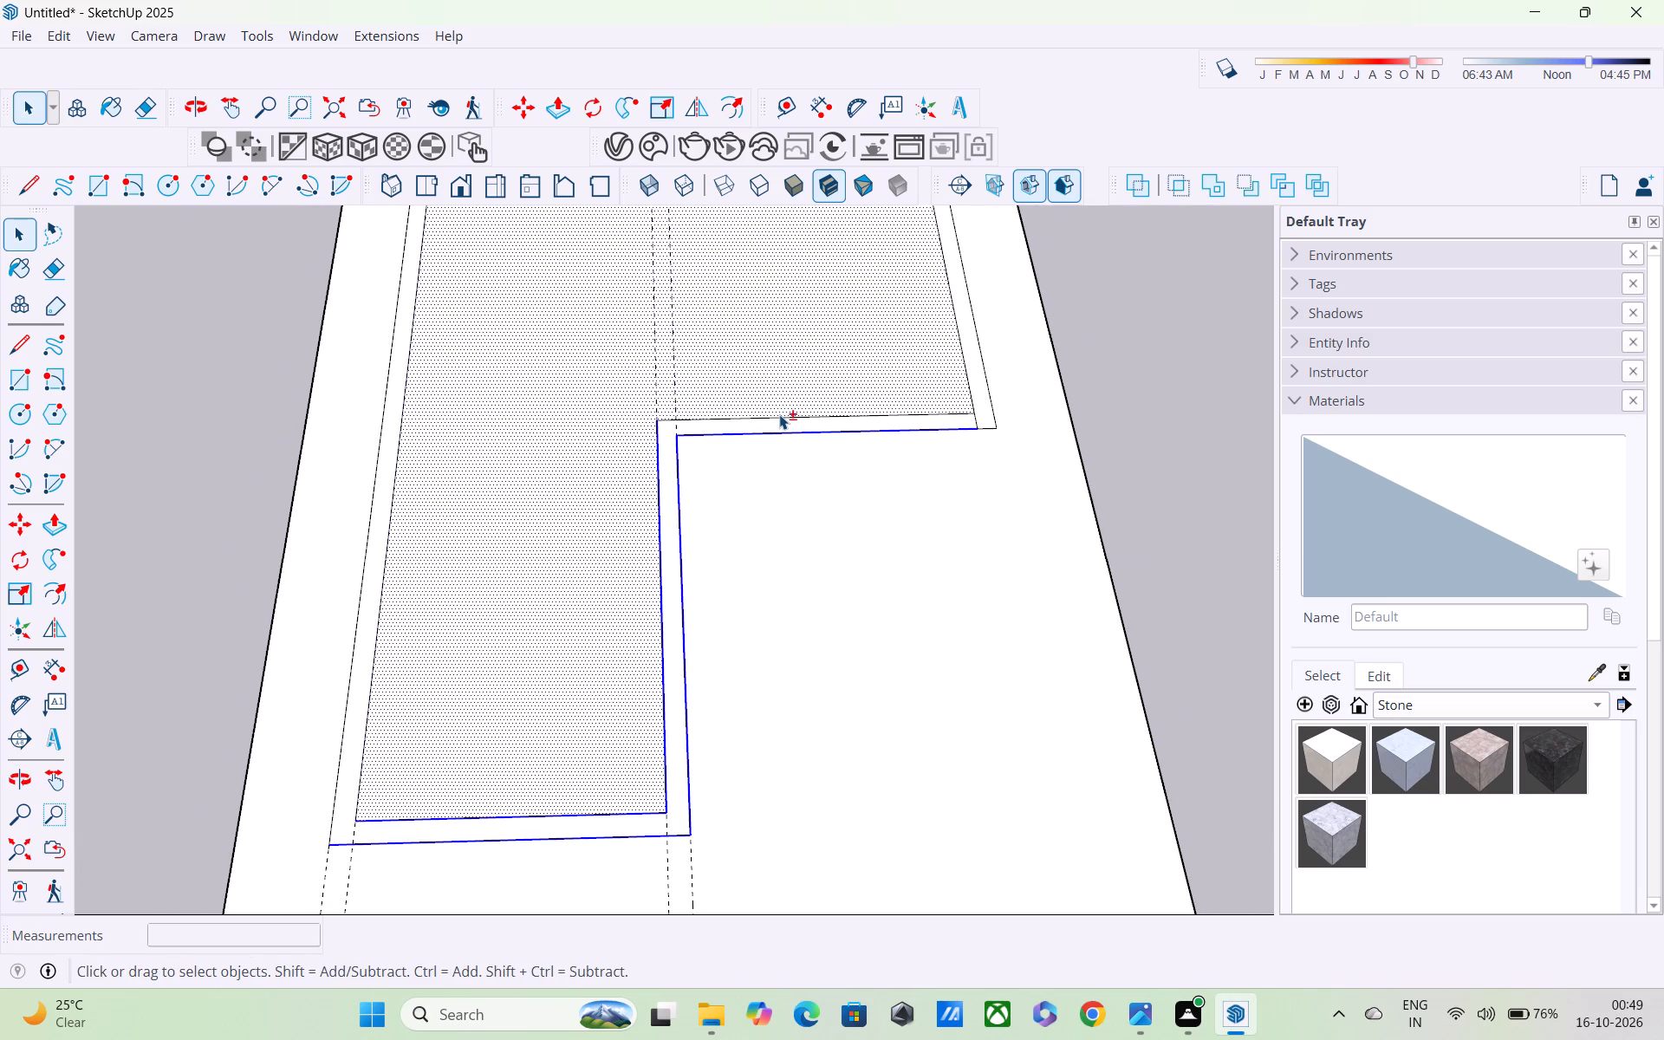
pyautogui.keyDown('shift'); pyautogui.click(779, 414); pyautogui.keyUp('shift')
pyautogui.keyDown('shift'); pyautogui.click(788, 418); pyautogui.keyUp('shift')
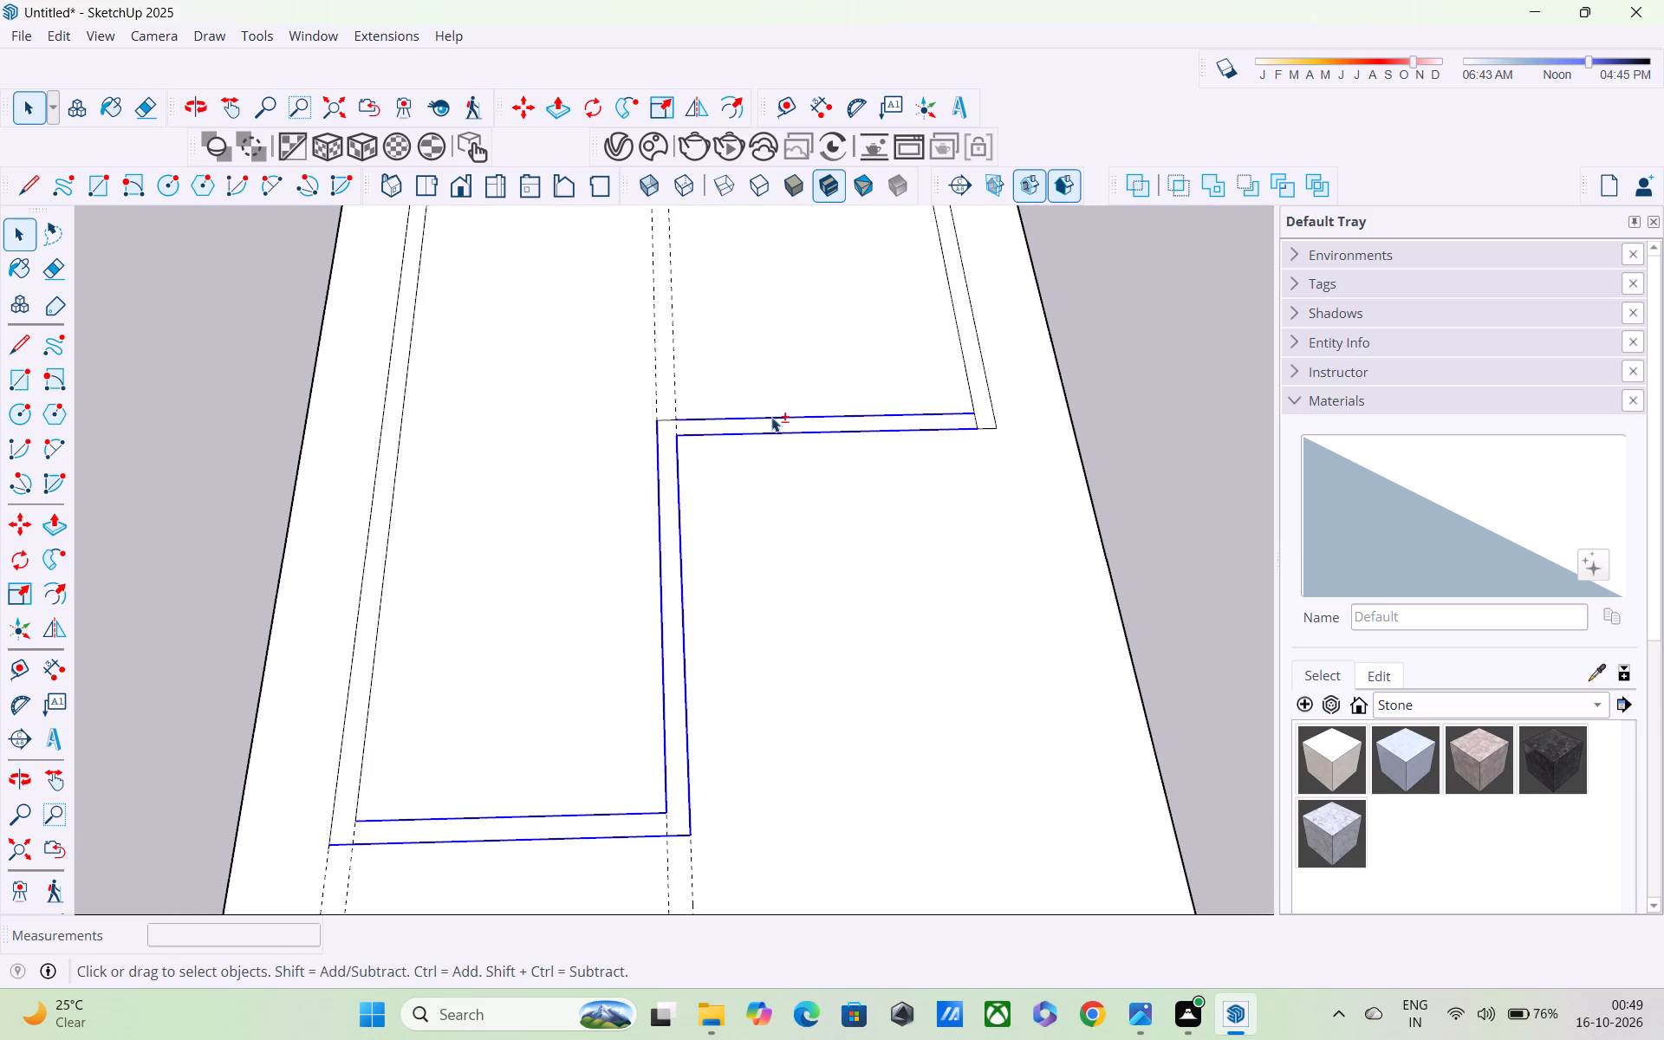
pyautogui.keyDown('shift'); pyautogui.scroll(7, 676, 428); pyautogui.keyUp('shift')
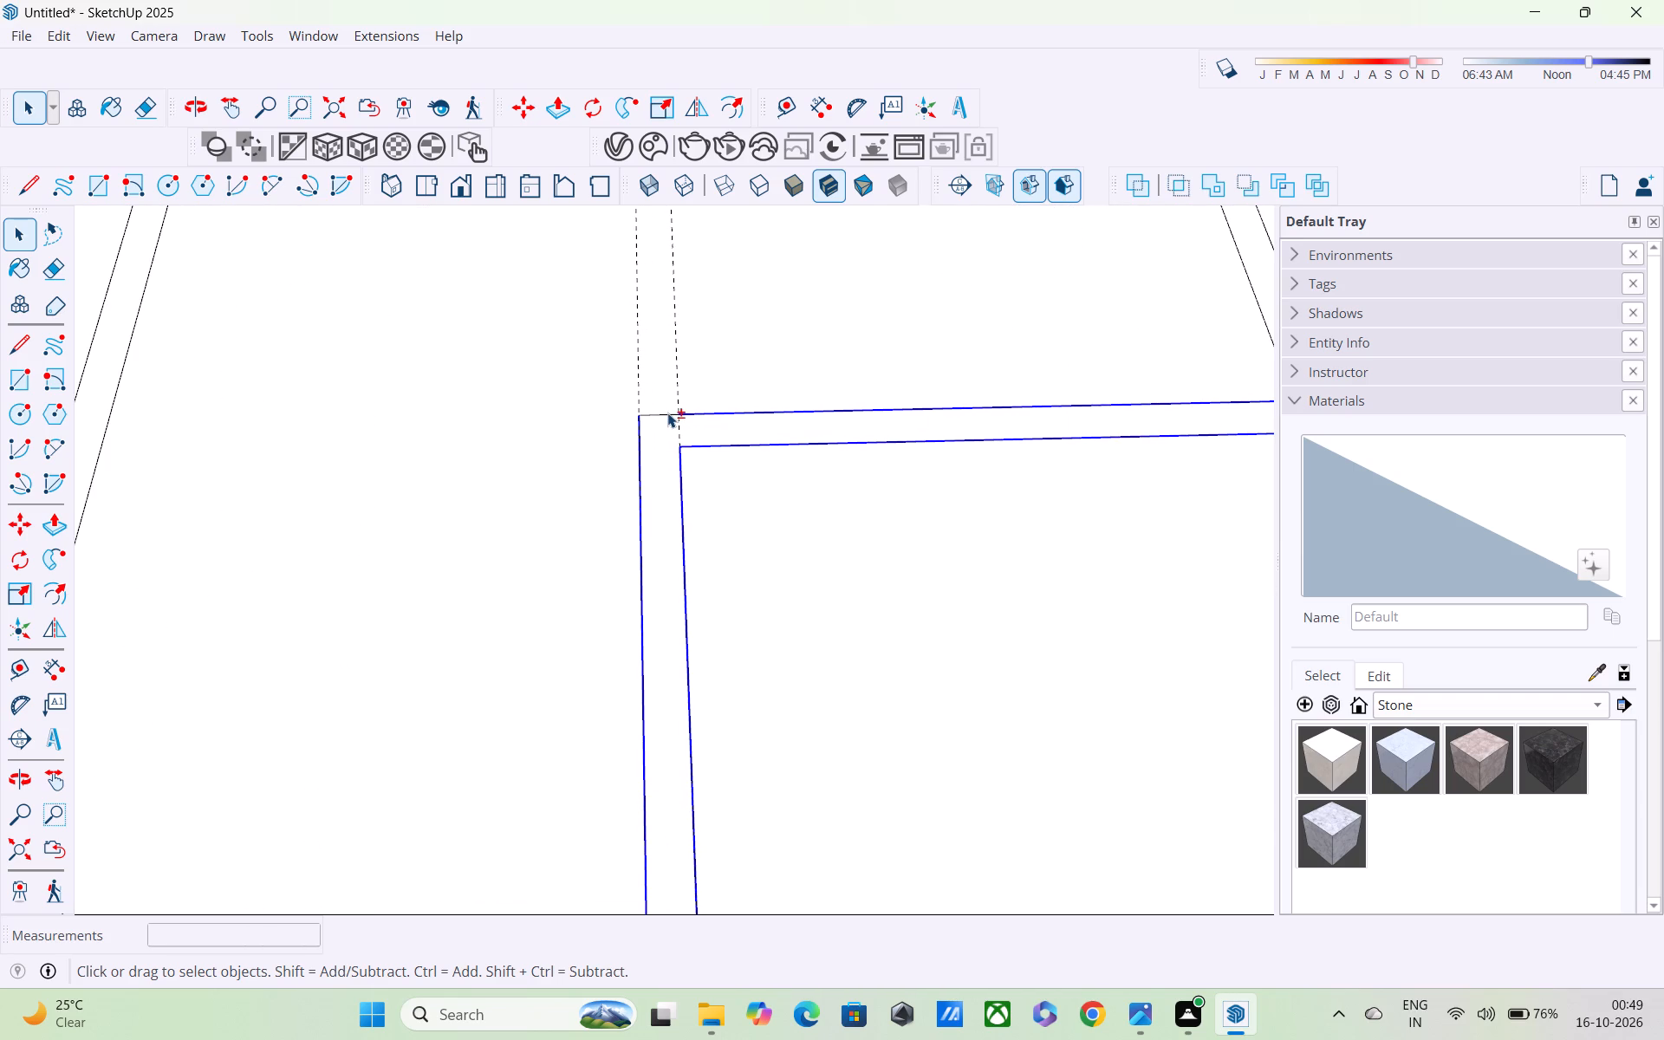
pyautogui.keyDown('shift'); pyautogui.click(666, 413); pyautogui.keyUp('shift')
pyautogui.keyDown('shift'); pyautogui.click(666, 413); pyautogui.keyUp('shift')
pyautogui.keyDown('shift'); pyautogui.click(666, 418); pyautogui.keyUp('shift')
# Add the inner and outer edges of the long wall meeting the cross partition's outer end to the selection.
pyautogui.keyDown('shift'); pyautogui.scroll(-8, 683, 409); pyautogui.keyUp('shift')
pyautogui.keyDown('shift'); pyautogui.moveTo(837, 426); pyautogui.dragTo(567, 466, button='middle'); pyautogui.keyUp('shift')
pyautogui.keyDown('shift'); pyautogui.scroll(3, 784, 429); pyautogui.keyUp('shift')
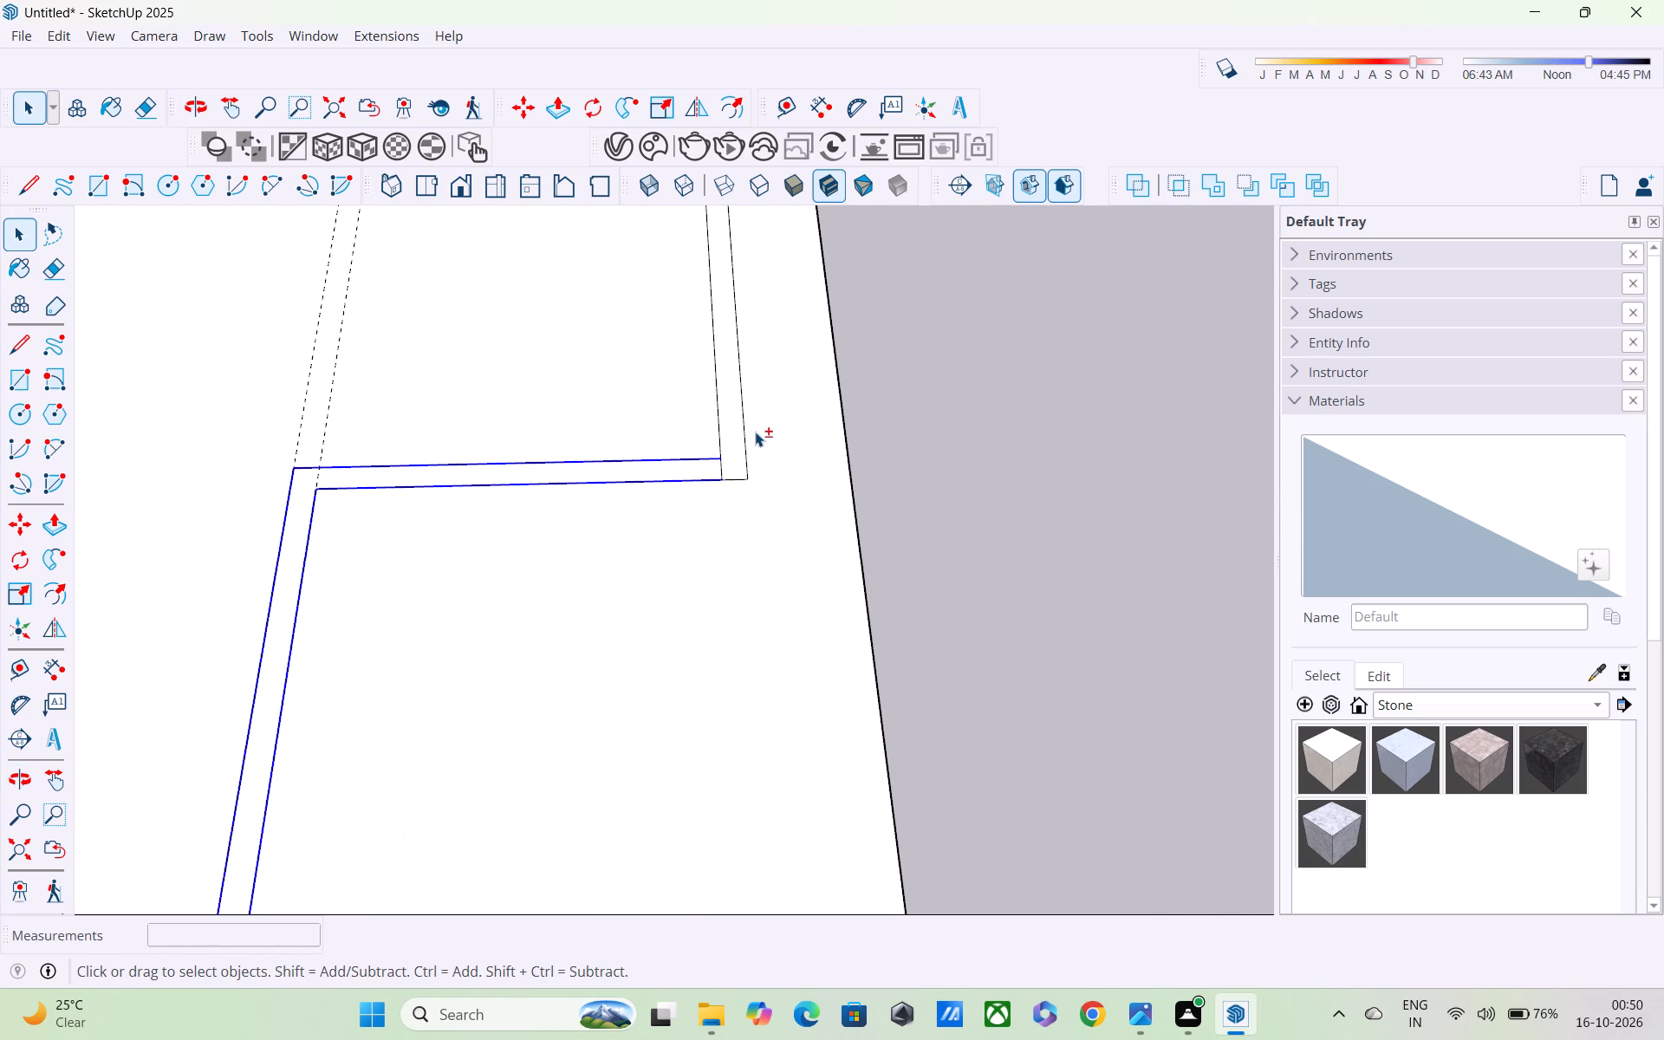
pyautogui.keyDown('shift'); pyautogui.click(744, 412); pyautogui.keyUp('shift')
pyautogui.keyDown('shift'); pyautogui.click(718, 396); pyautogui.keyUp('shift')
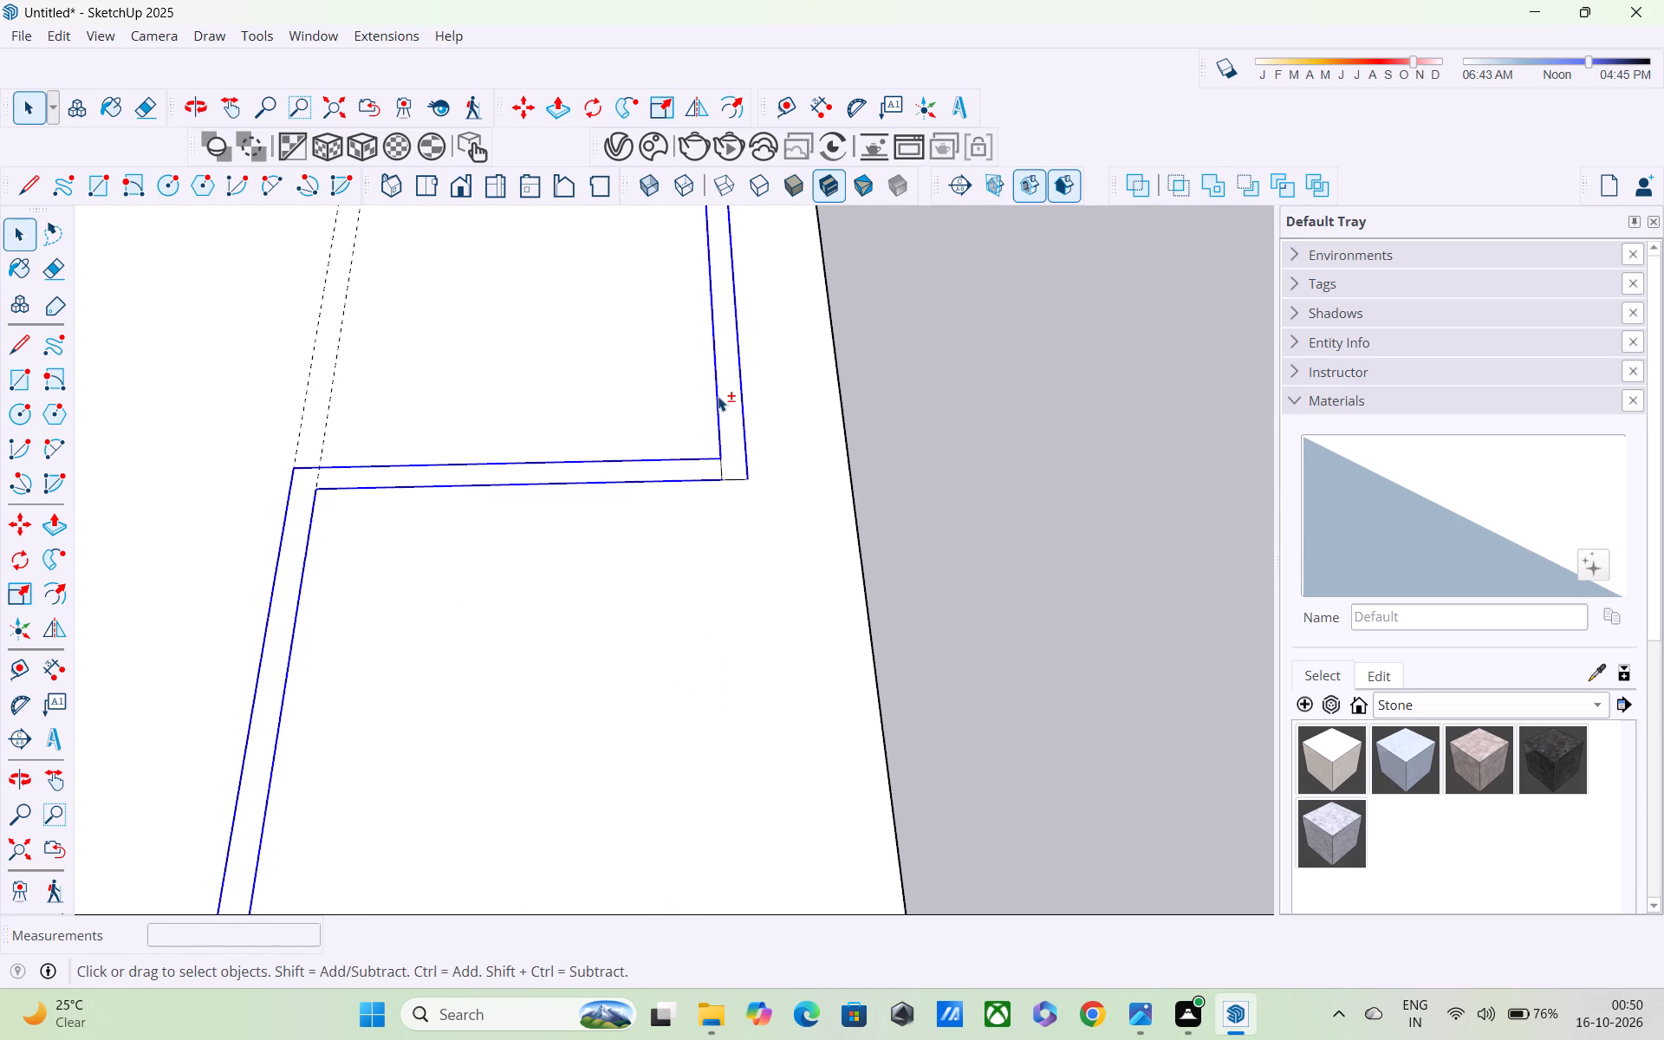
# Add the inner and outer edges of the far short wall to the selection, keeping the surrounding plot face out of it.
pyautogui.keyDown('shift'); pyautogui.moveTo(718, 397); pyautogui.dragTo(738, 609, button='middle'); pyautogui.keyUp('shift')
pyautogui.keyDown('shift'); pyautogui.scroll(-4, 738, 468); pyautogui.keyUp('shift')
pyautogui.keyDown('shift'); pyautogui.moveTo(738, 465); pyautogui.dragTo(798, 700, button='middle'); pyautogui.keyUp('shift')
pyautogui.keyDown('shift'); pyautogui.scroll(2, 755, 536); pyautogui.keyUp('shift')
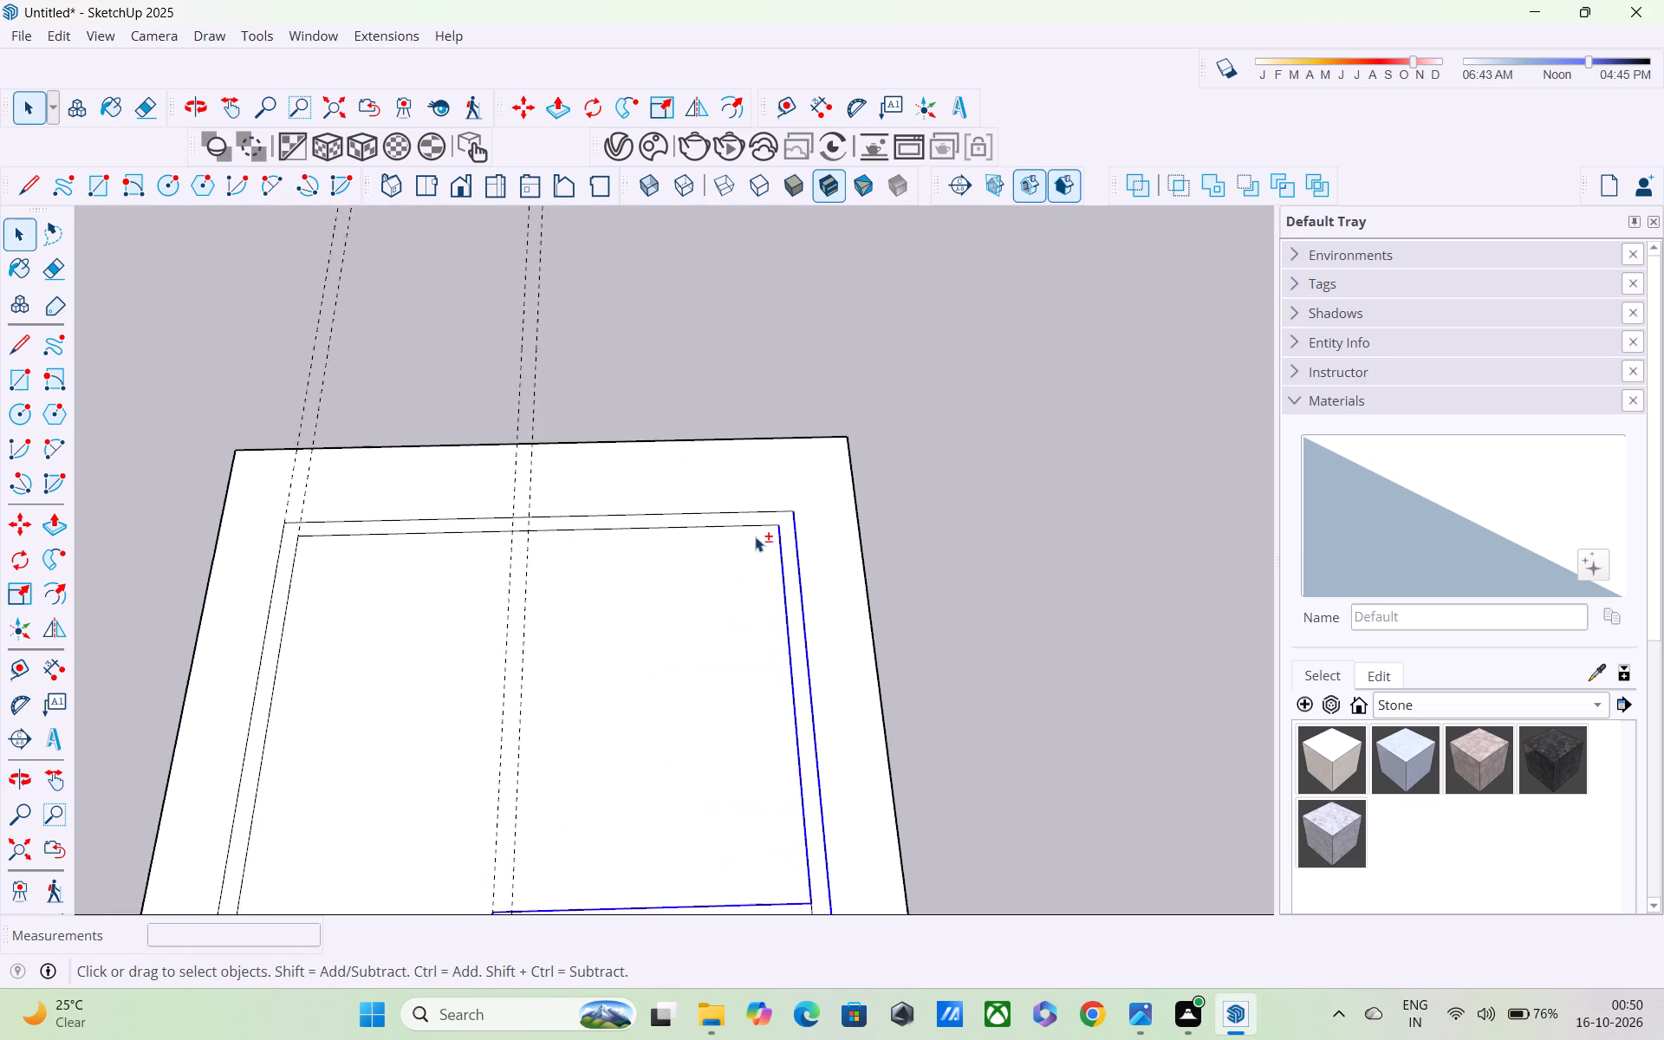
pyautogui.keyDown('shift'); pyautogui.scroll(2, 755, 536); pyautogui.keyUp('shift')
pyautogui.keyDown('shift'); pyautogui.click(749, 519); pyautogui.keyUp('shift')
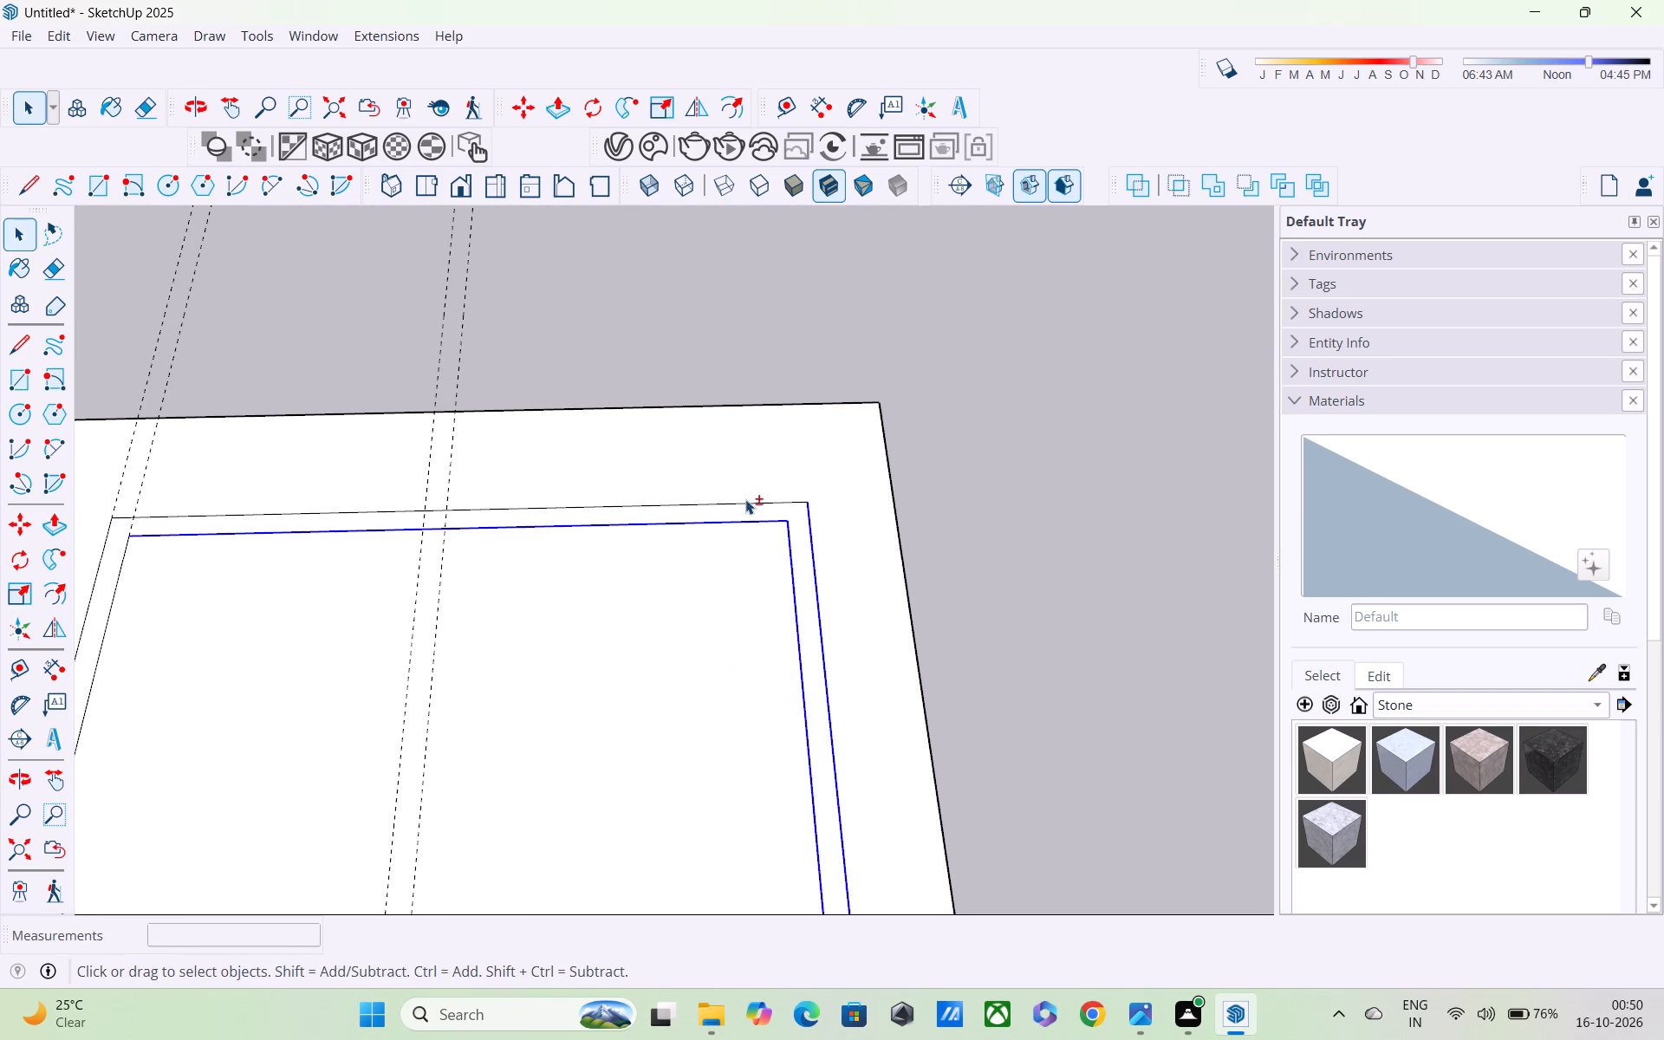
pyautogui.keyDown('shift'); pyautogui.click(743, 500); pyautogui.keyUp('shift')
pyautogui.keyDown('shift'); pyautogui.click(735, 507); pyautogui.keyUp('shift')
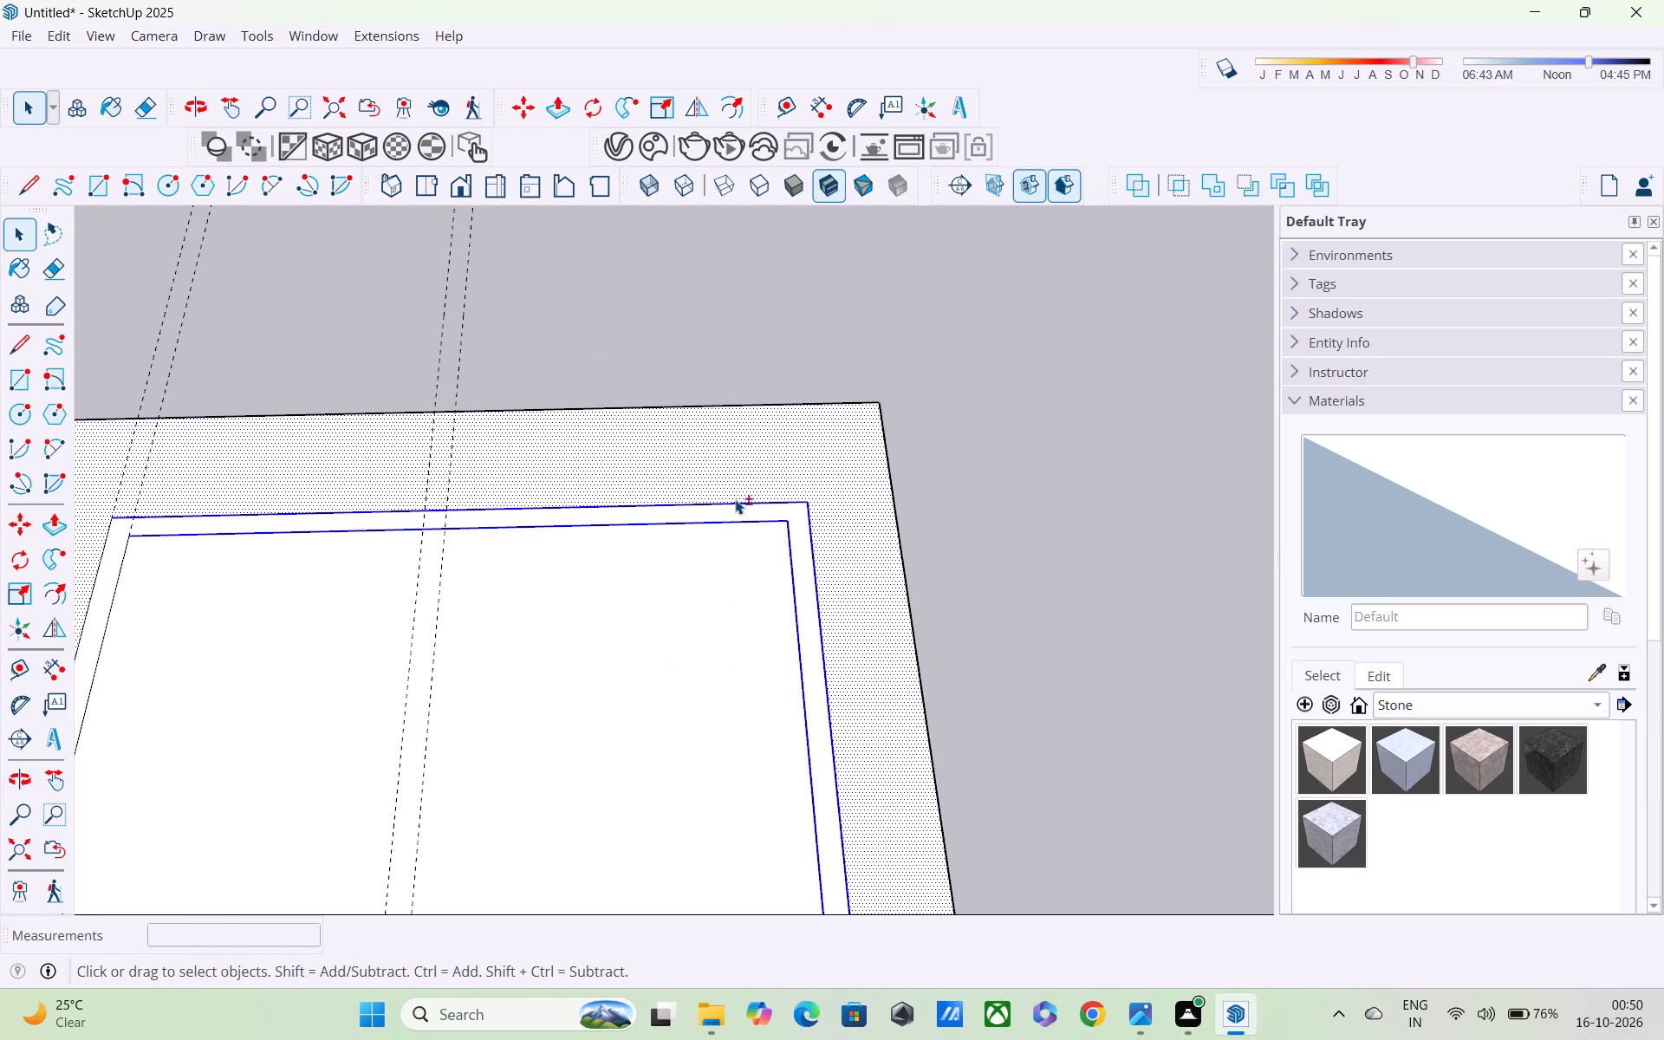
pyautogui.keyDown('shift'); pyautogui.click(735, 478); pyautogui.keyUp('shift')
# Add both edges of the opposite long wall, running from the far short wall to the near one, to the selection.
pyautogui.keyDown('shift'); pyautogui.scroll(-1, 730, 488); pyautogui.keyUp('shift')
pyautogui.keyDown('shift'); pyautogui.moveTo(731, 491); pyautogui.dragTo(985, 465, button='middle'); pyautogui.keyUp('shift')
pyautogui.keyDown('shift'); pyautogui.scroll(4, 341, 597); pyautogui.keyUp('shift')
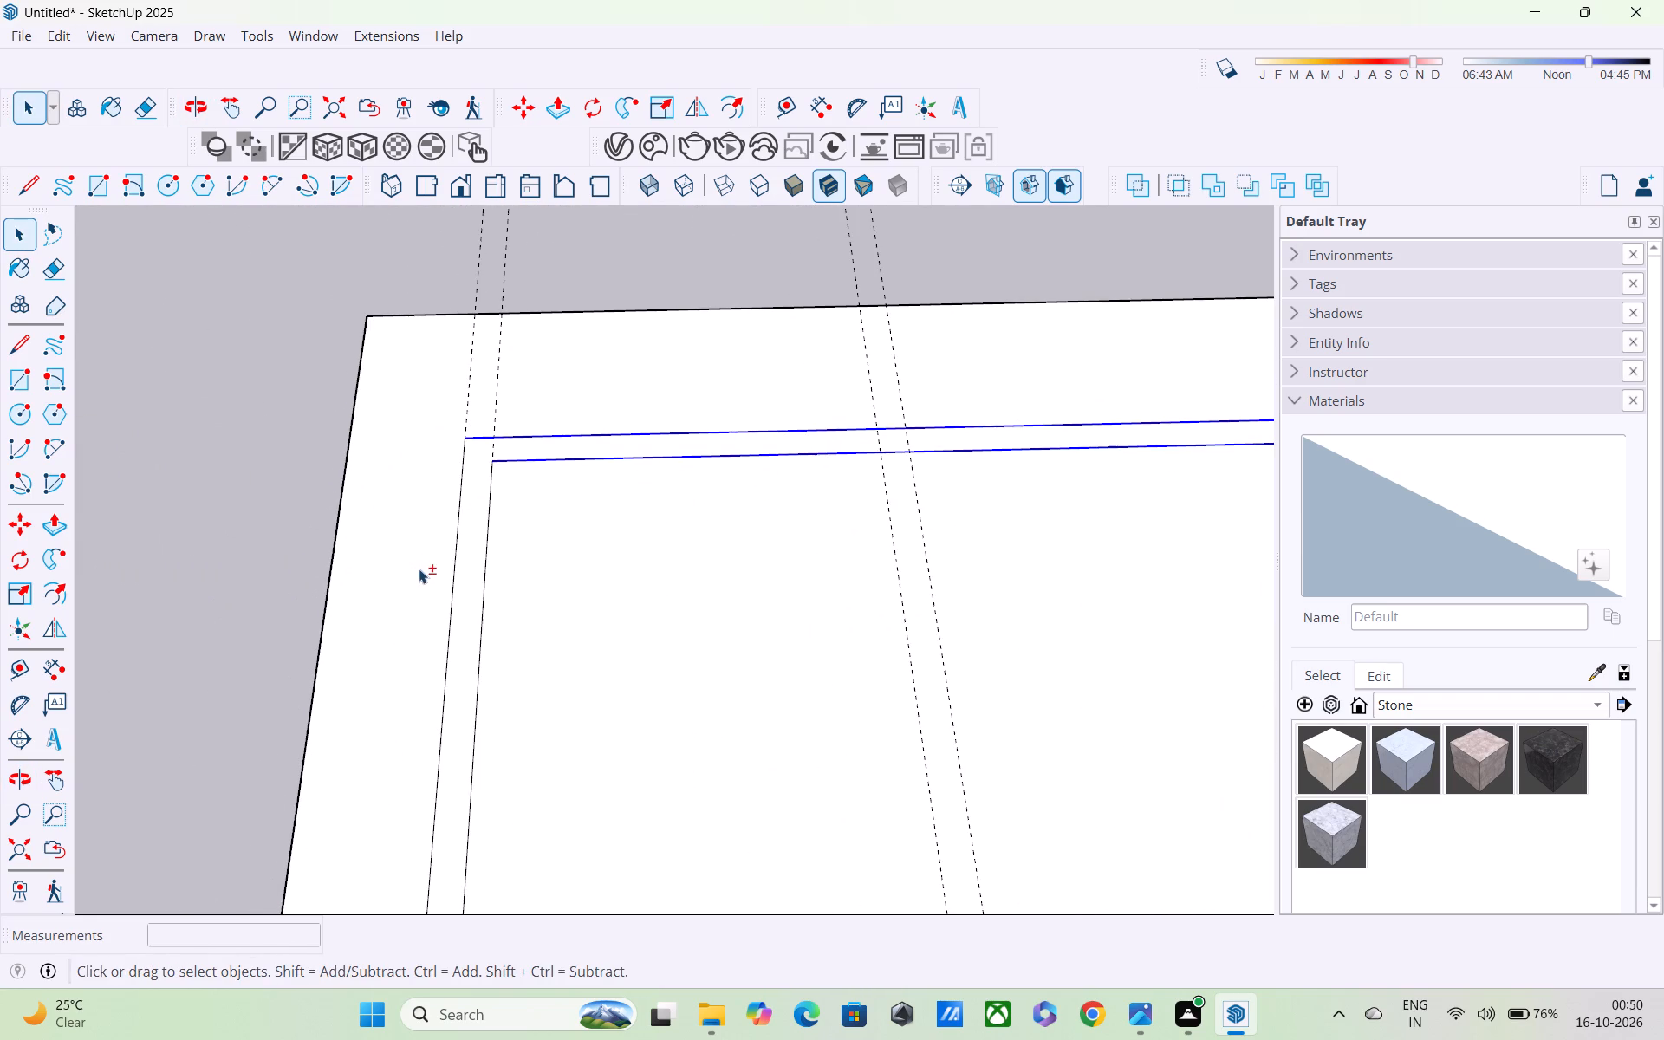
pyautogui.keyDown('shift'); pyautogui.click(458, 549); pyautogui.keyUp('shift')
pyautogui.keyDown('shift'); pyautogui.click(484, 569); pyautogui.keyUp('shift')
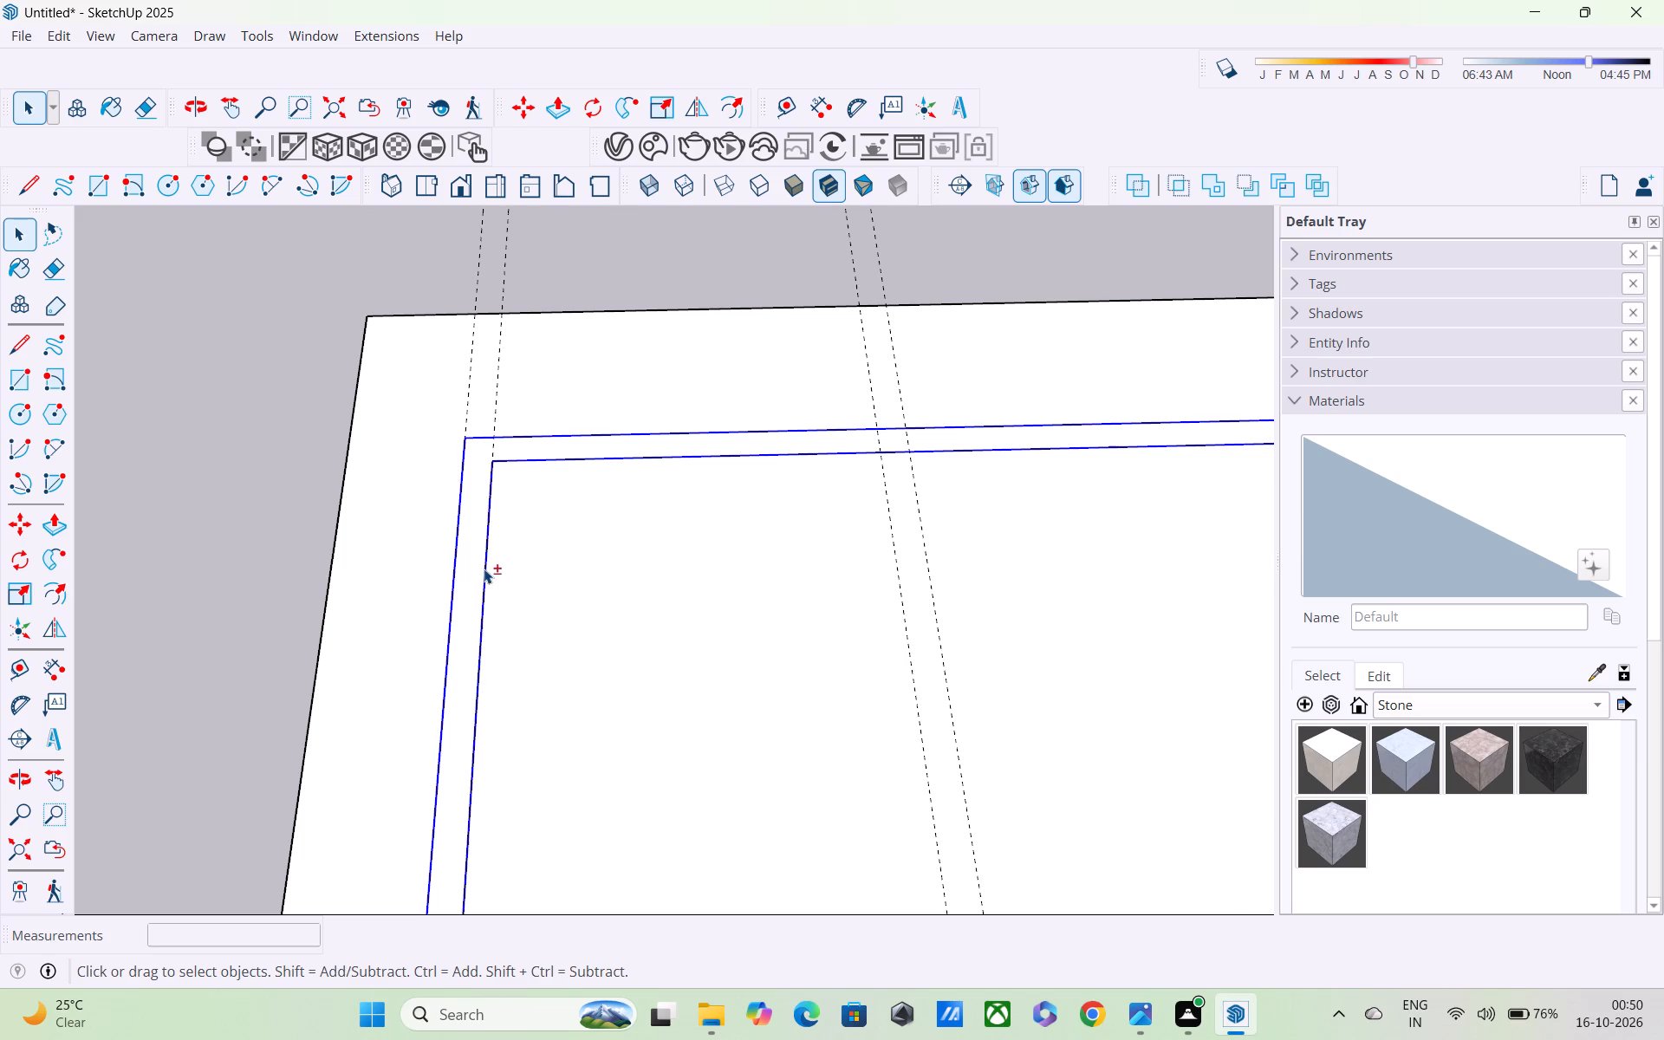
# Make a group from the selected edges of the L-shaped wall outline.
pyautogui.keyDown('shift'); pyautogui.scroll(-4, 484, 569); pyautogui.keyUp('shift')
pyautogui.keyDown('shift'); pyautogui.moveTo(493, 598); pyautogui.dragTo(539, 381, button='middle'); pyautogui.keyUp('shift')
pyautogui.keyDown('shift'); pyautogui.scroll(1, 525, 420); pyautogui.keyUp('shift')
pyautogui.keyDown('shift'); pyautogui.scroll(-10, 544, 407); pyautogui.keyUp('shift')
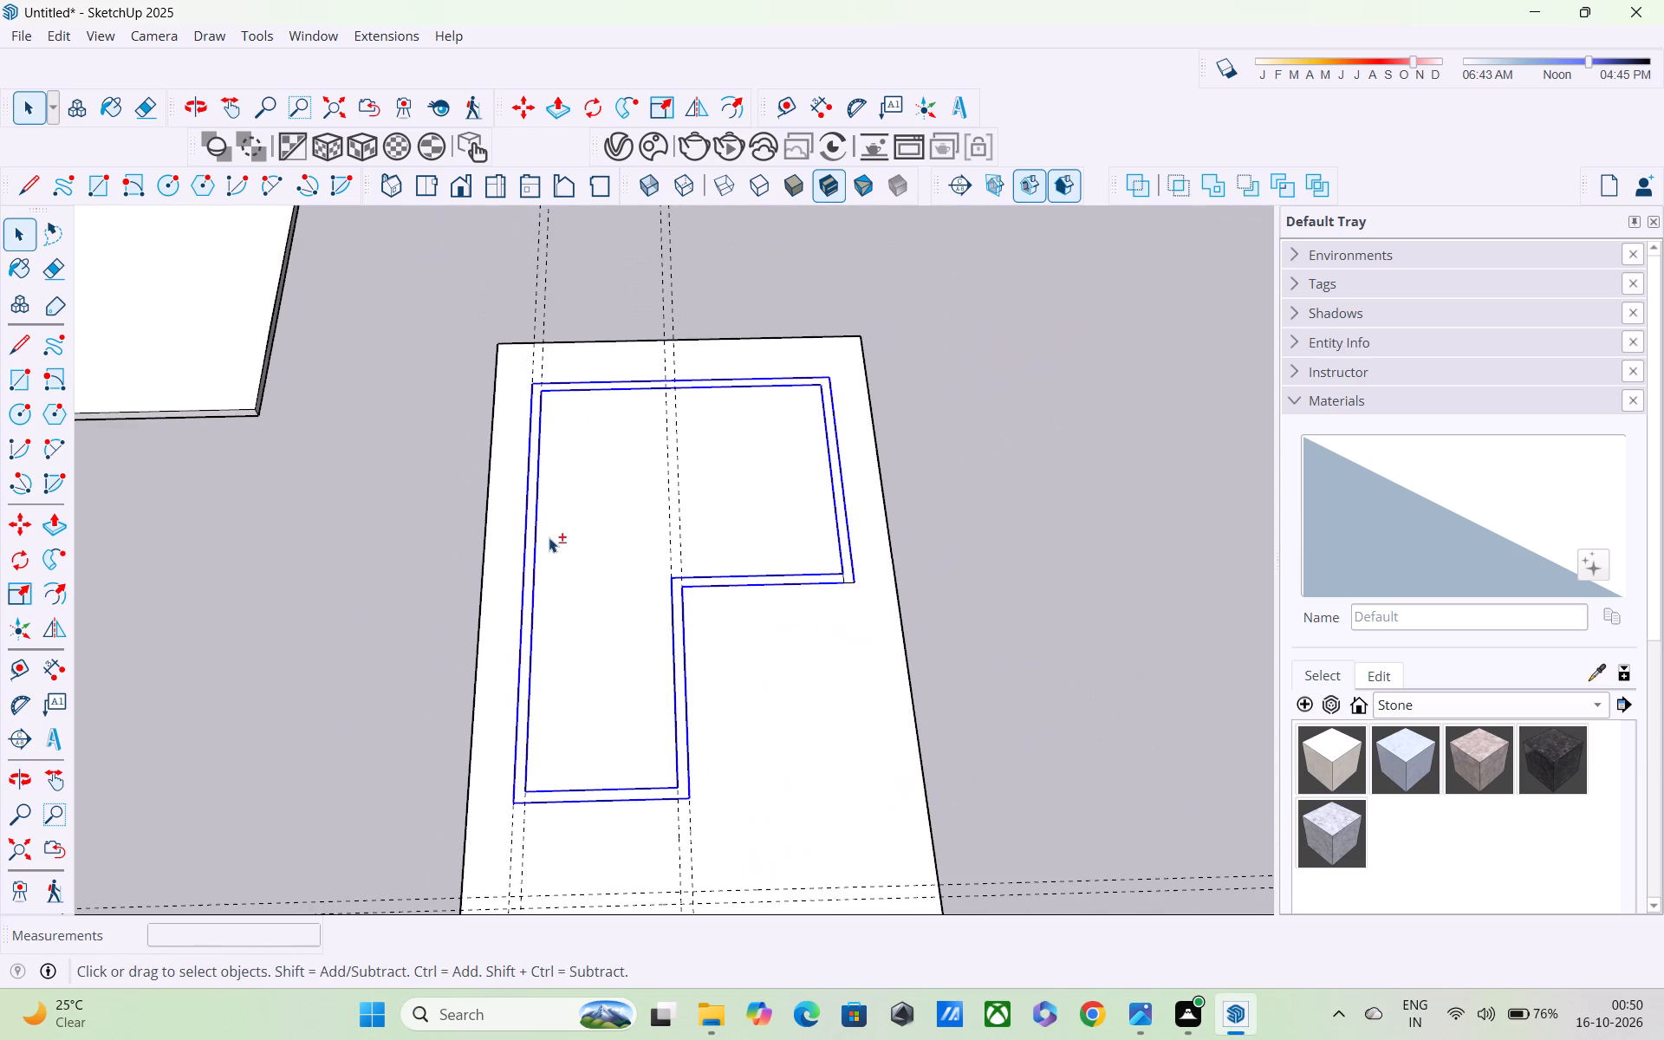
pyautogui.keyDown('shift'); pyautogui.moveTo(571, 348); pyautogui.dragTo(573, 336, button='middle'); pyautogui.keyUp('shift')
pyautogui.keyDown('shift'); pyautogui.scroll(-4, 561, 422); pyautogui.keyUp('shift')
pyautogui.keyDown('shift'); pyautogui.moveTo(561, 449); pyautogui.dragTo(561, 382, button='middle'); pyautogui.keyUp('shift')
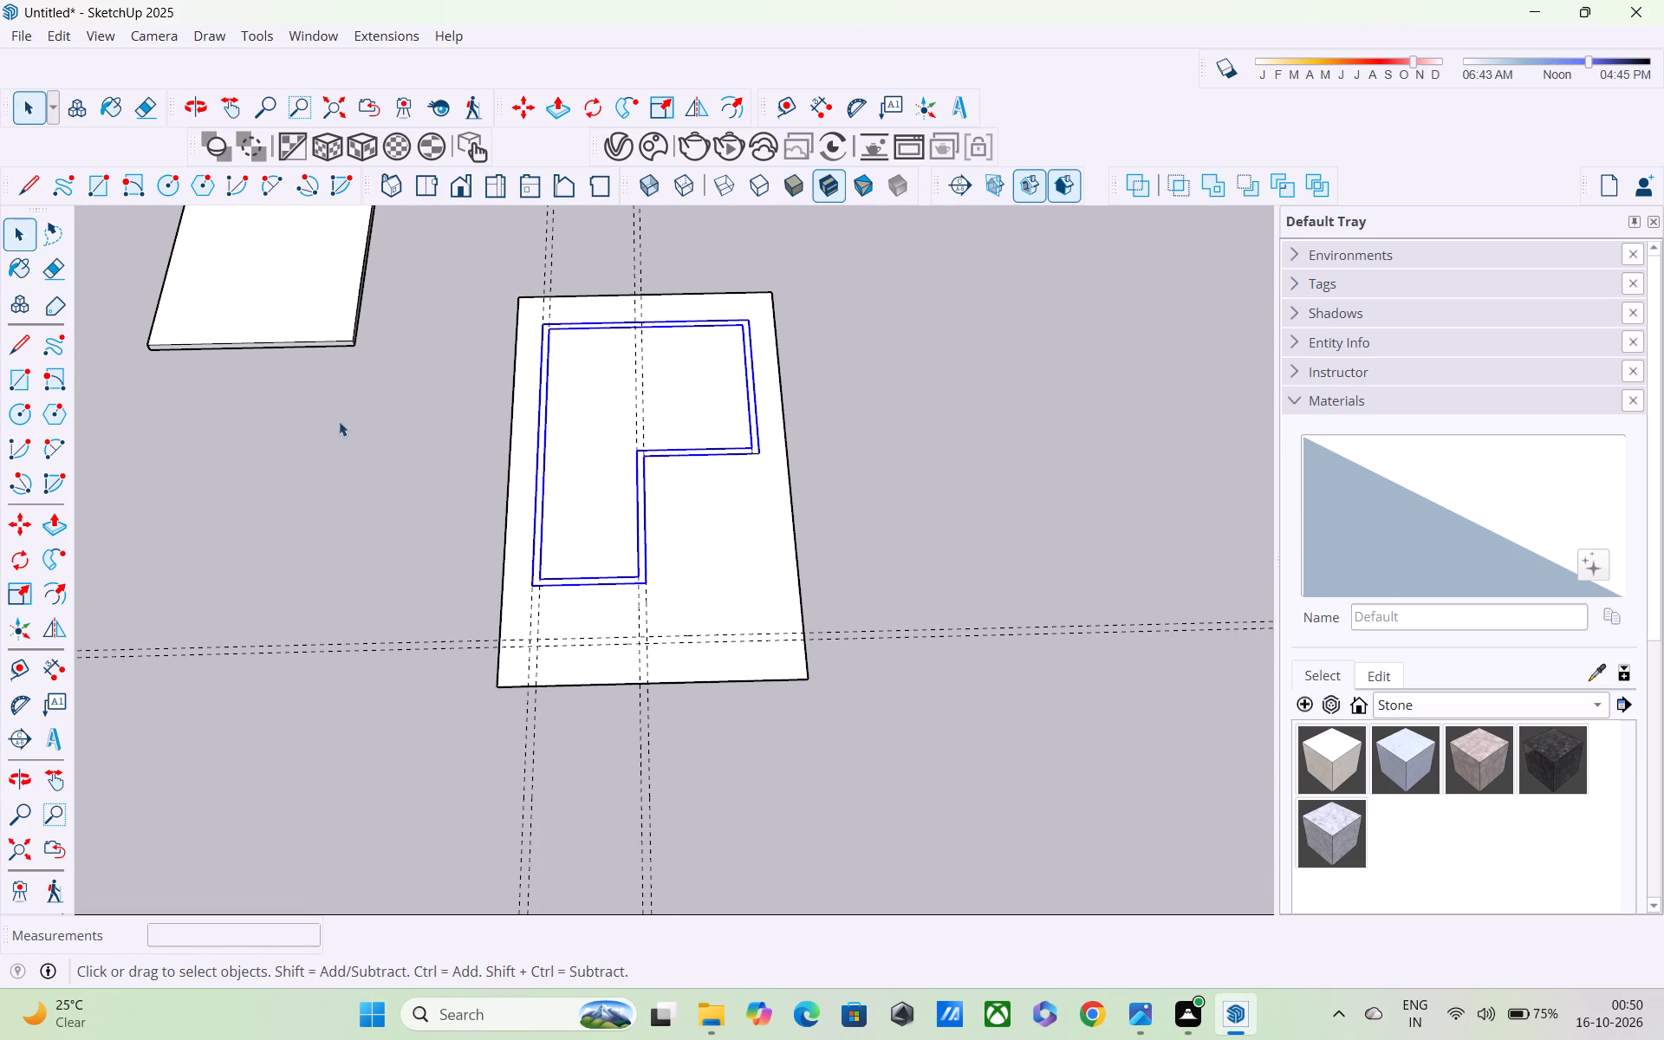
pyautogui.click(63, 35)
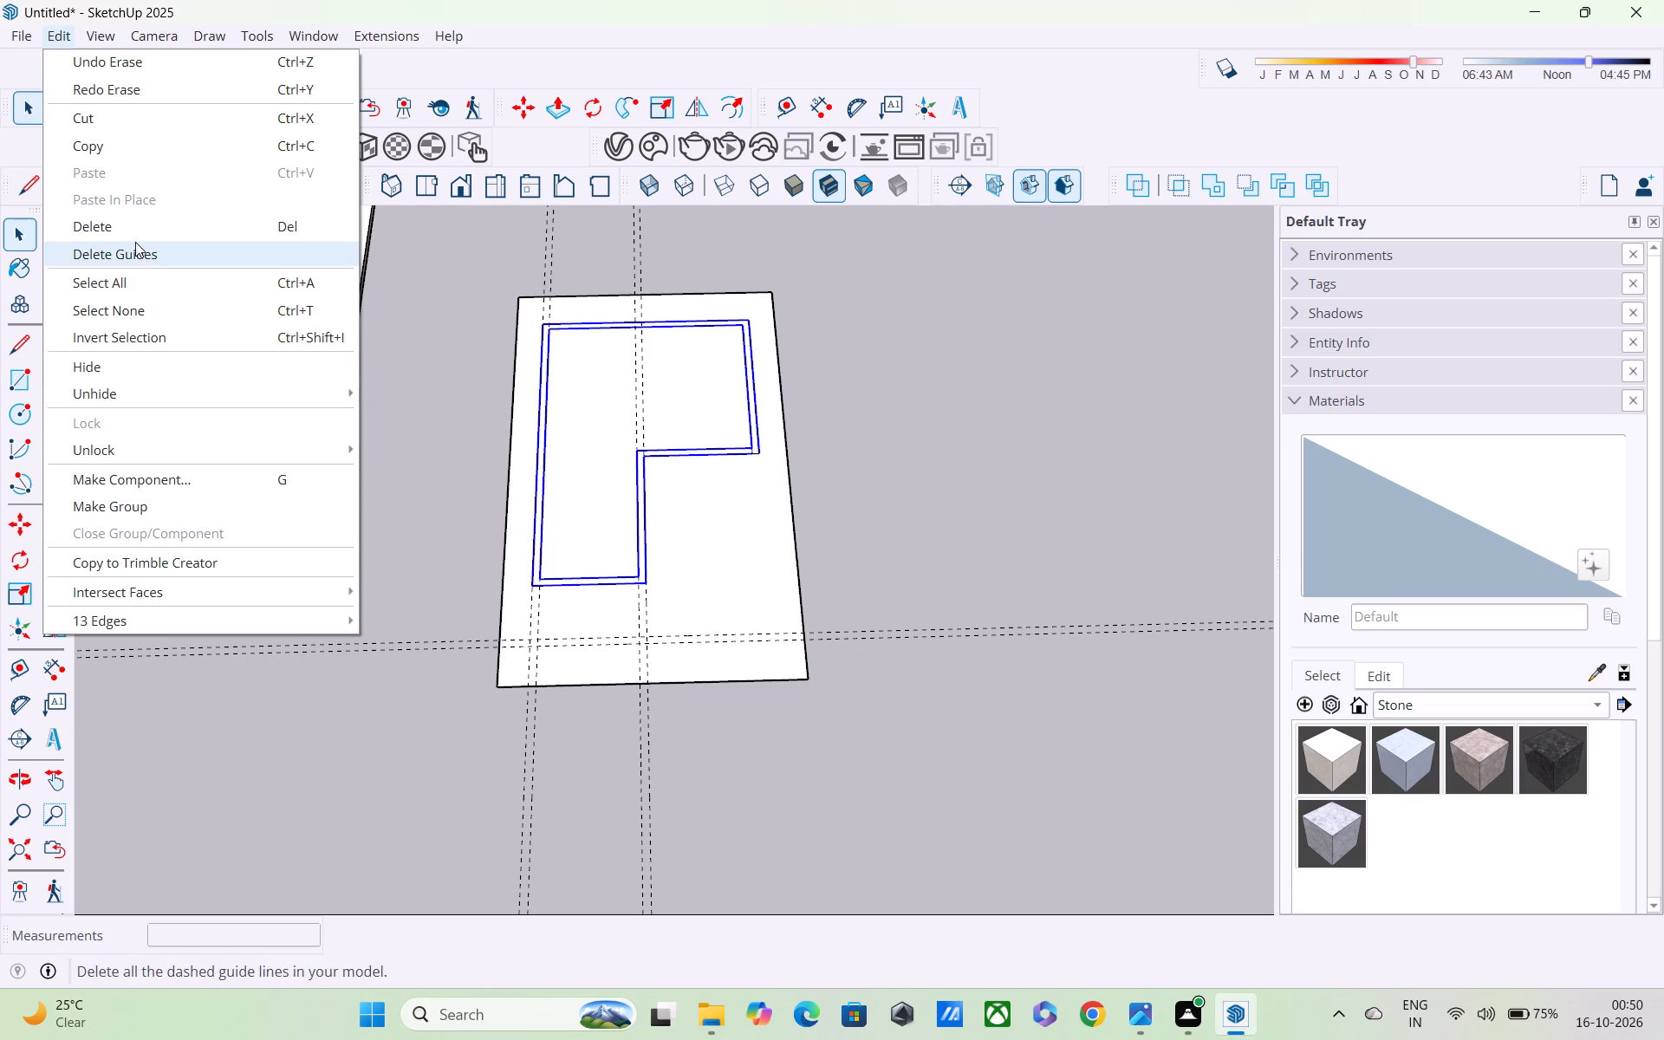
pyautogui.click(144, 503)
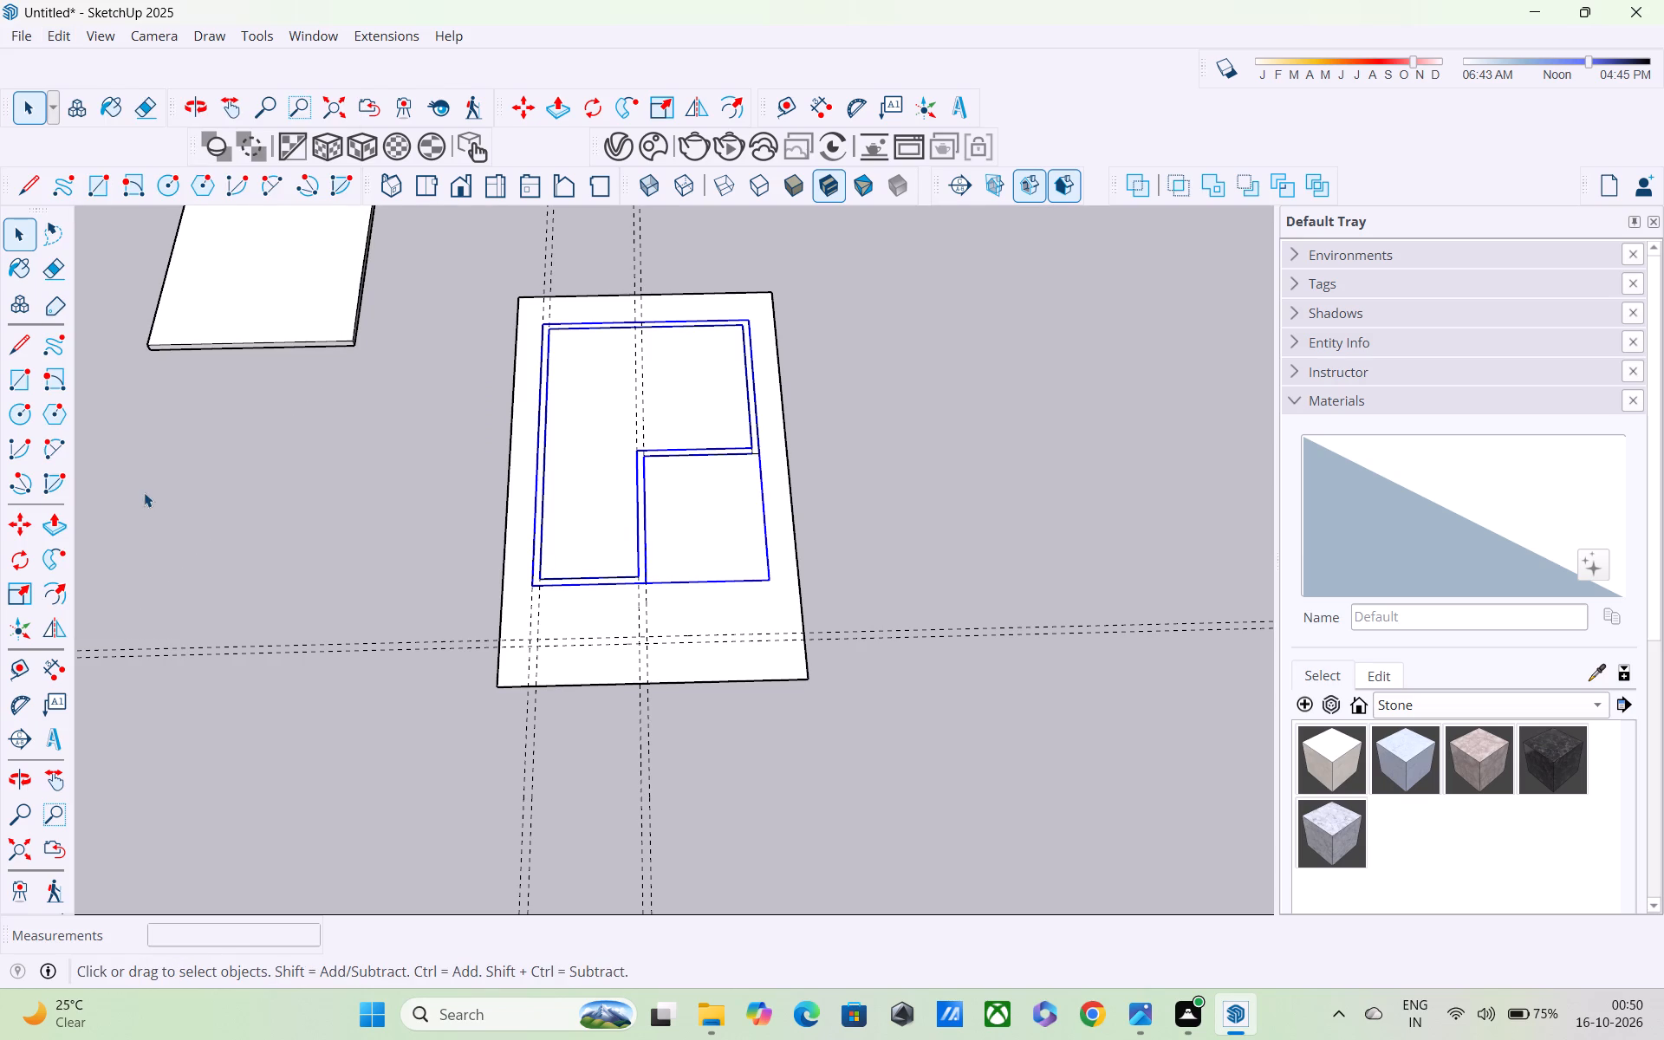
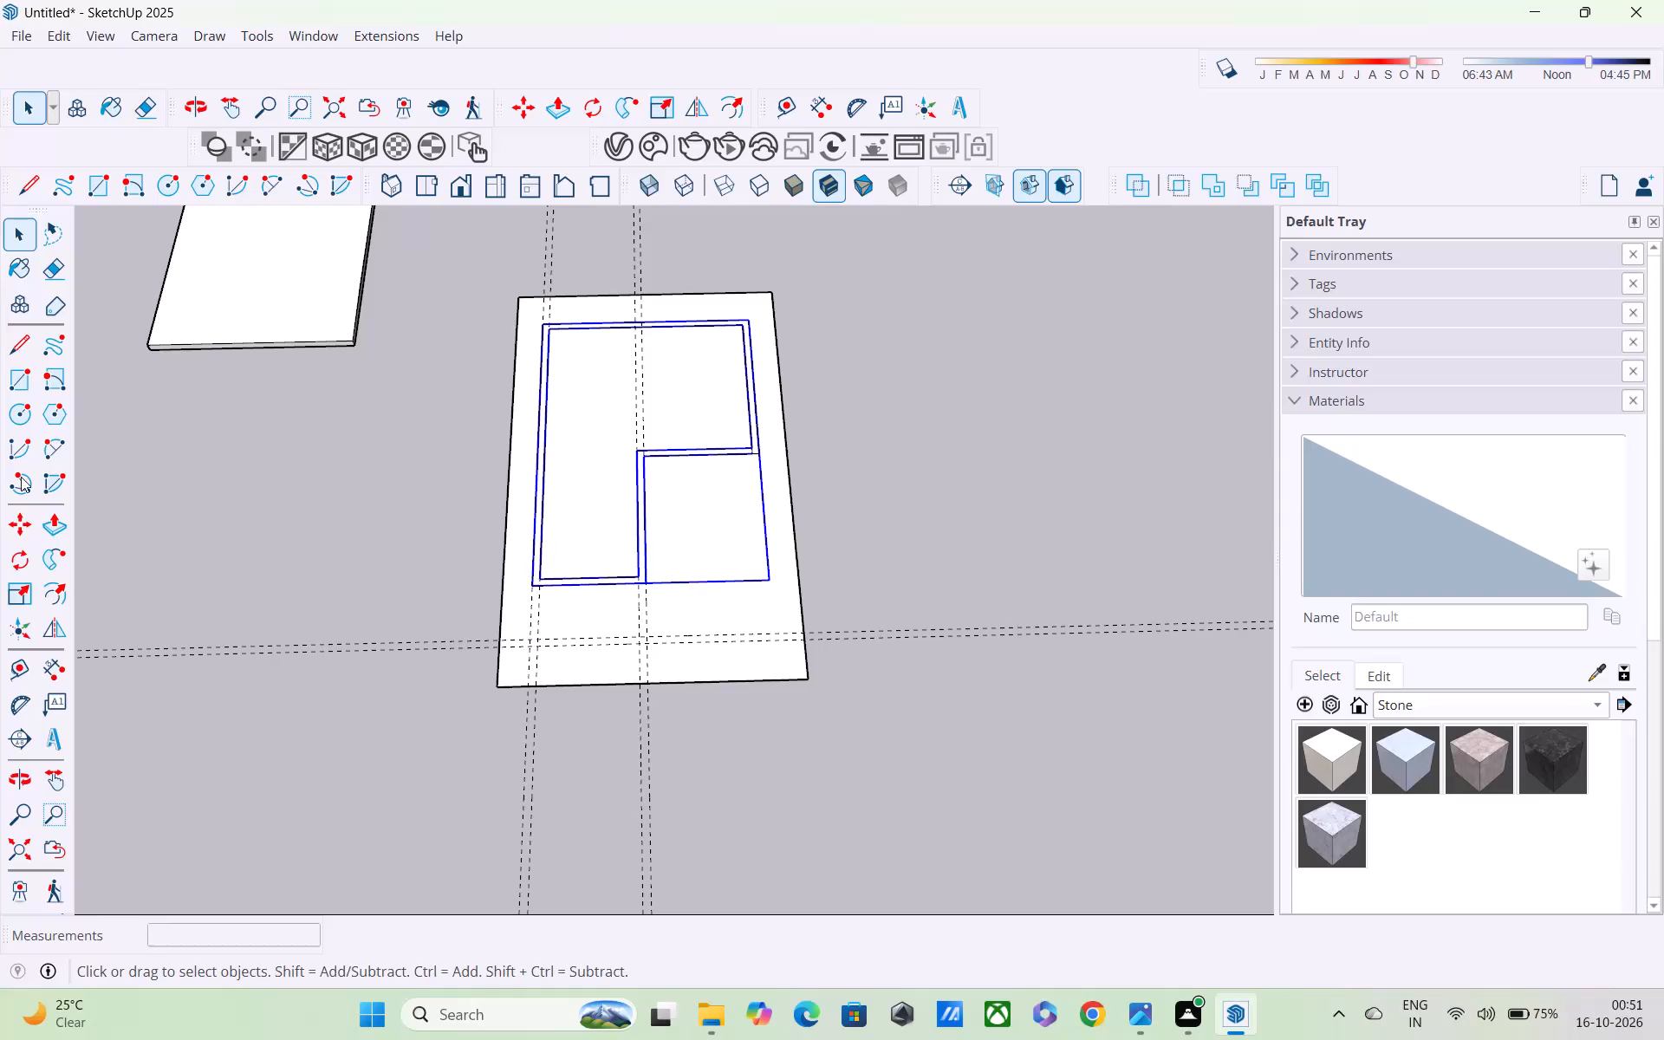
# Push/pull the L-shaped wall outline face up to a height of 10'.
pyautogui.keyDown('shift'); pyautogui.moveTo(431, 373); pyautogui.dragTo(481, 637, button='middle'); pyautogui.keyUp('shift')
pyautogui.keyDown('shift'); pyautogui.scroll(-1, 478, 634); pyautogui.keyUp('shift')
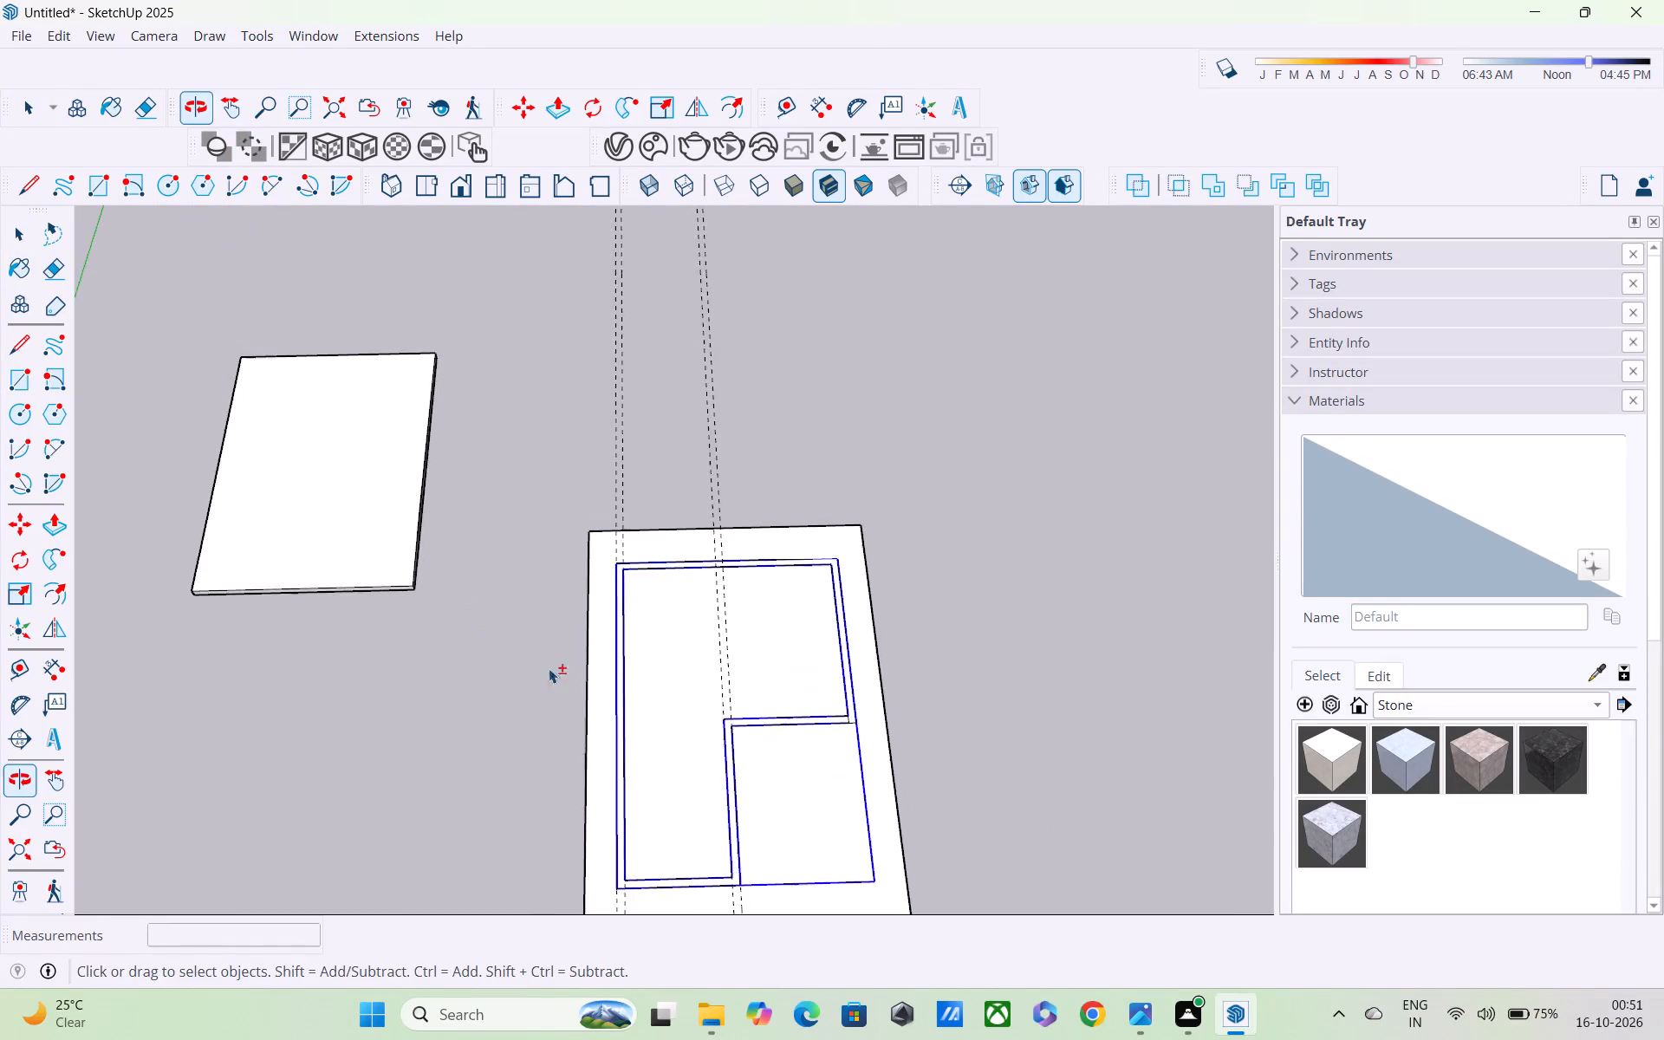
pyautogui.keyDown('shift'); pyautogui.scroll(4, 569, 673); pyautogui.keyUp('shift')
pyautogui.moveTo(588, 640); pyautogui.dragTo(504, 417, button='middle')
pyautogui.scroll(3, 564, 523)
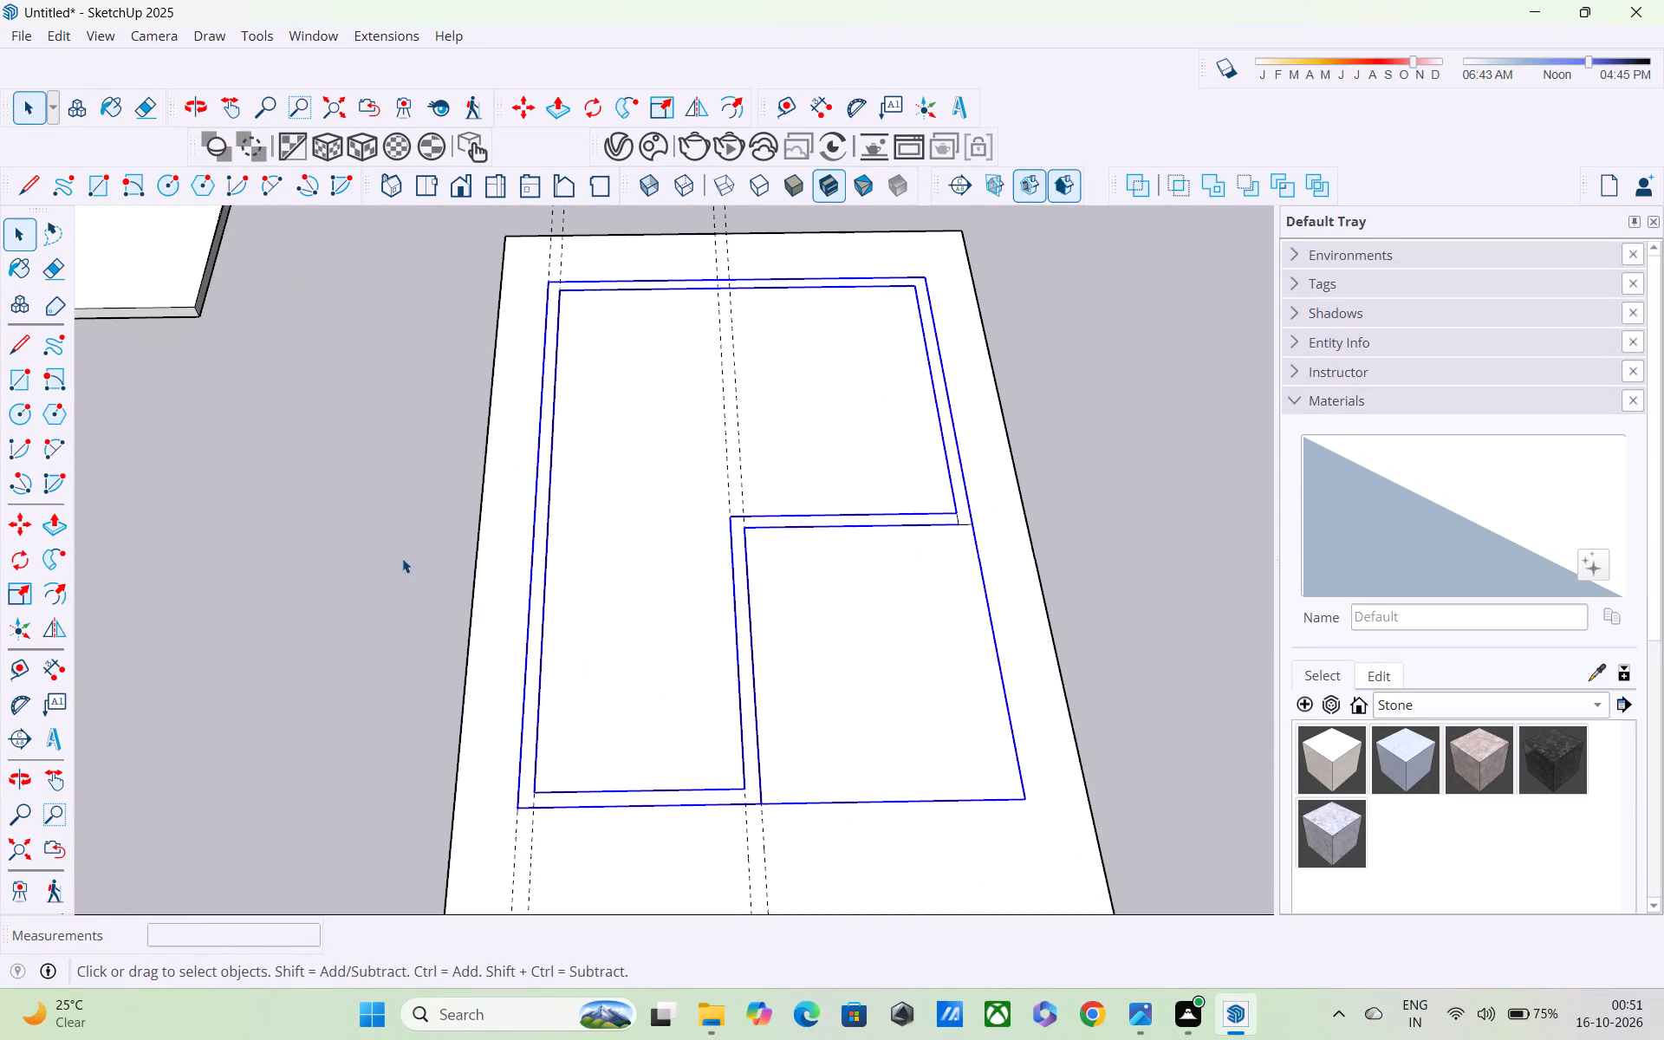
pyautogui.click(369, 528)
pyautogui.press('p')
pyautogui.scroll(4, 524, 604)
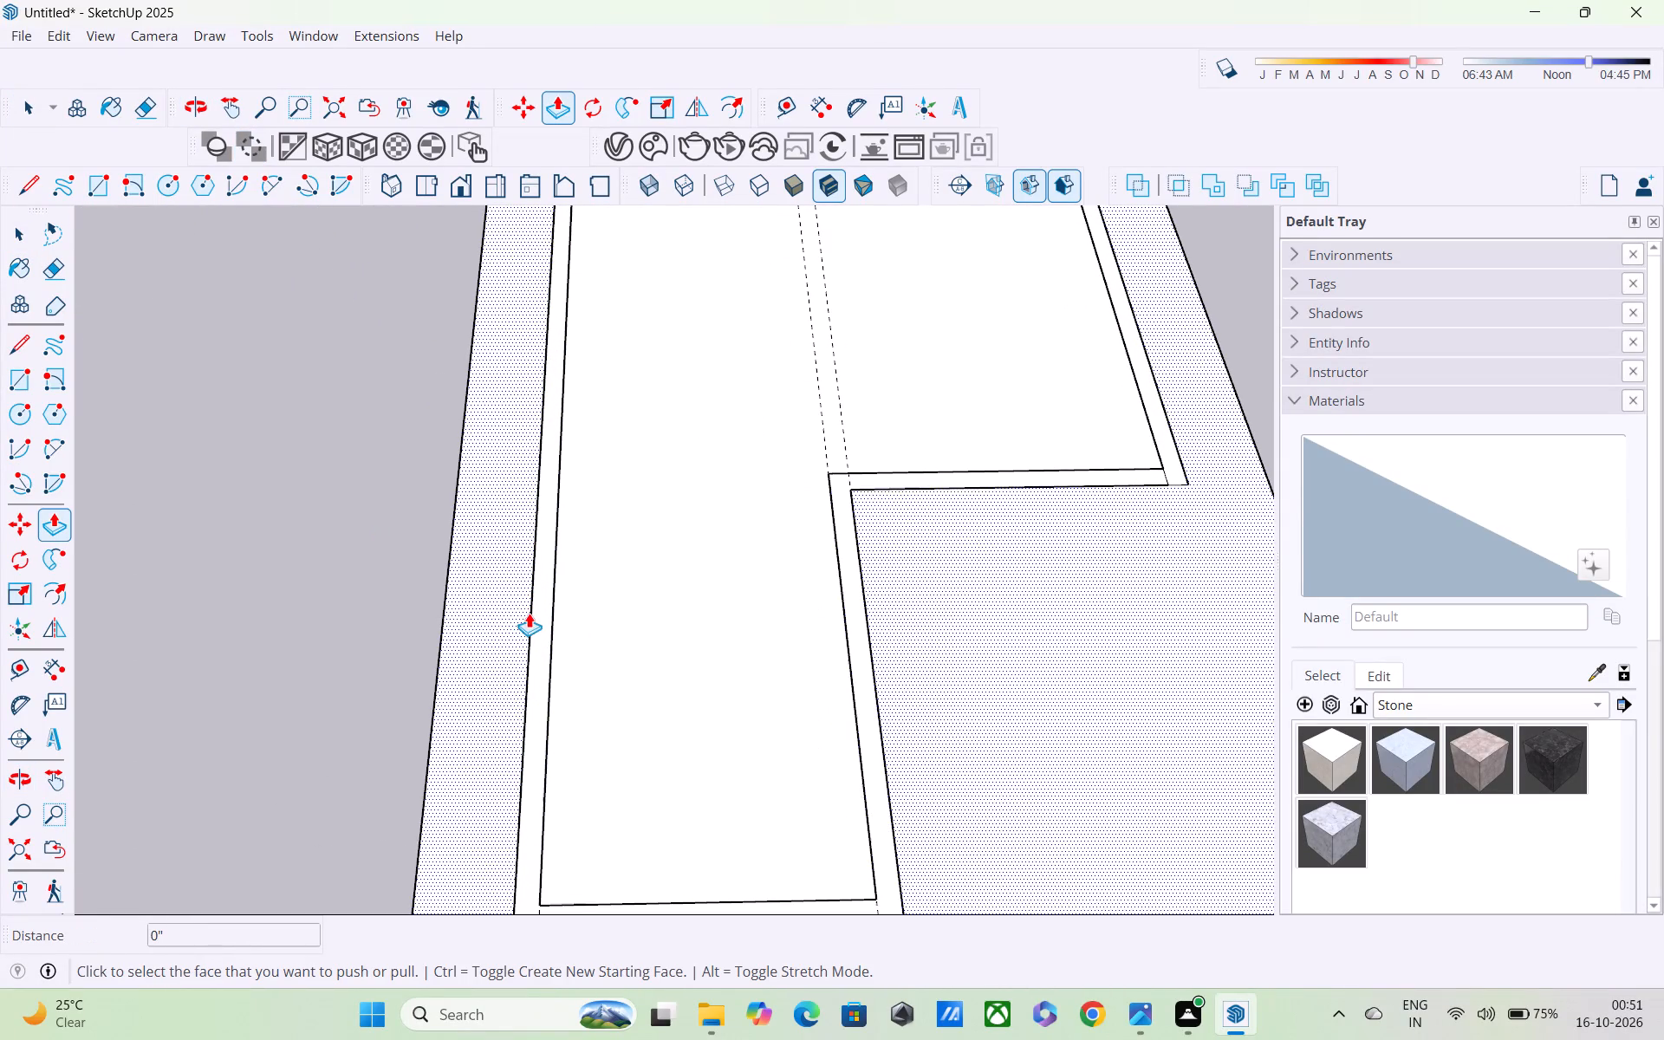
pyautogui.click(546, 637)
pyautogui.scroll(-3, 544, 559)
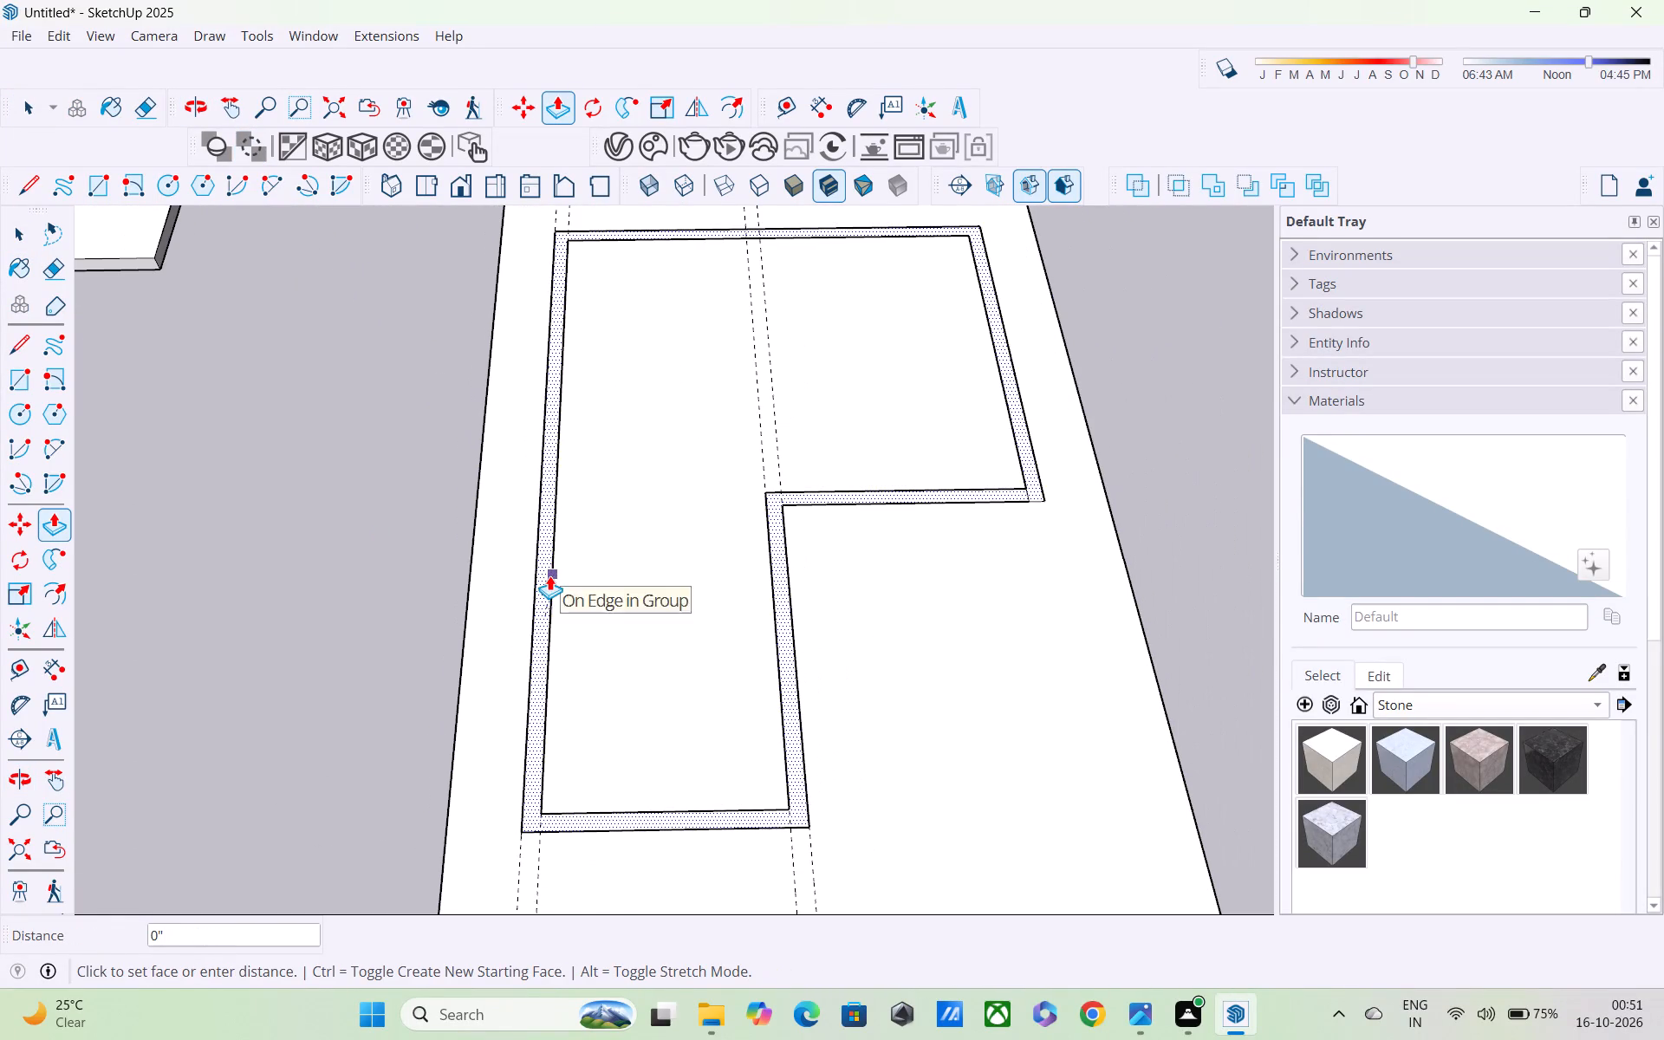
pyautogui.keyDown('shift'); pyautogui.moveTo(540, 595); pyautogui.dragTo(536, 520, button='middle'); pyautogui.keyUp('shift')
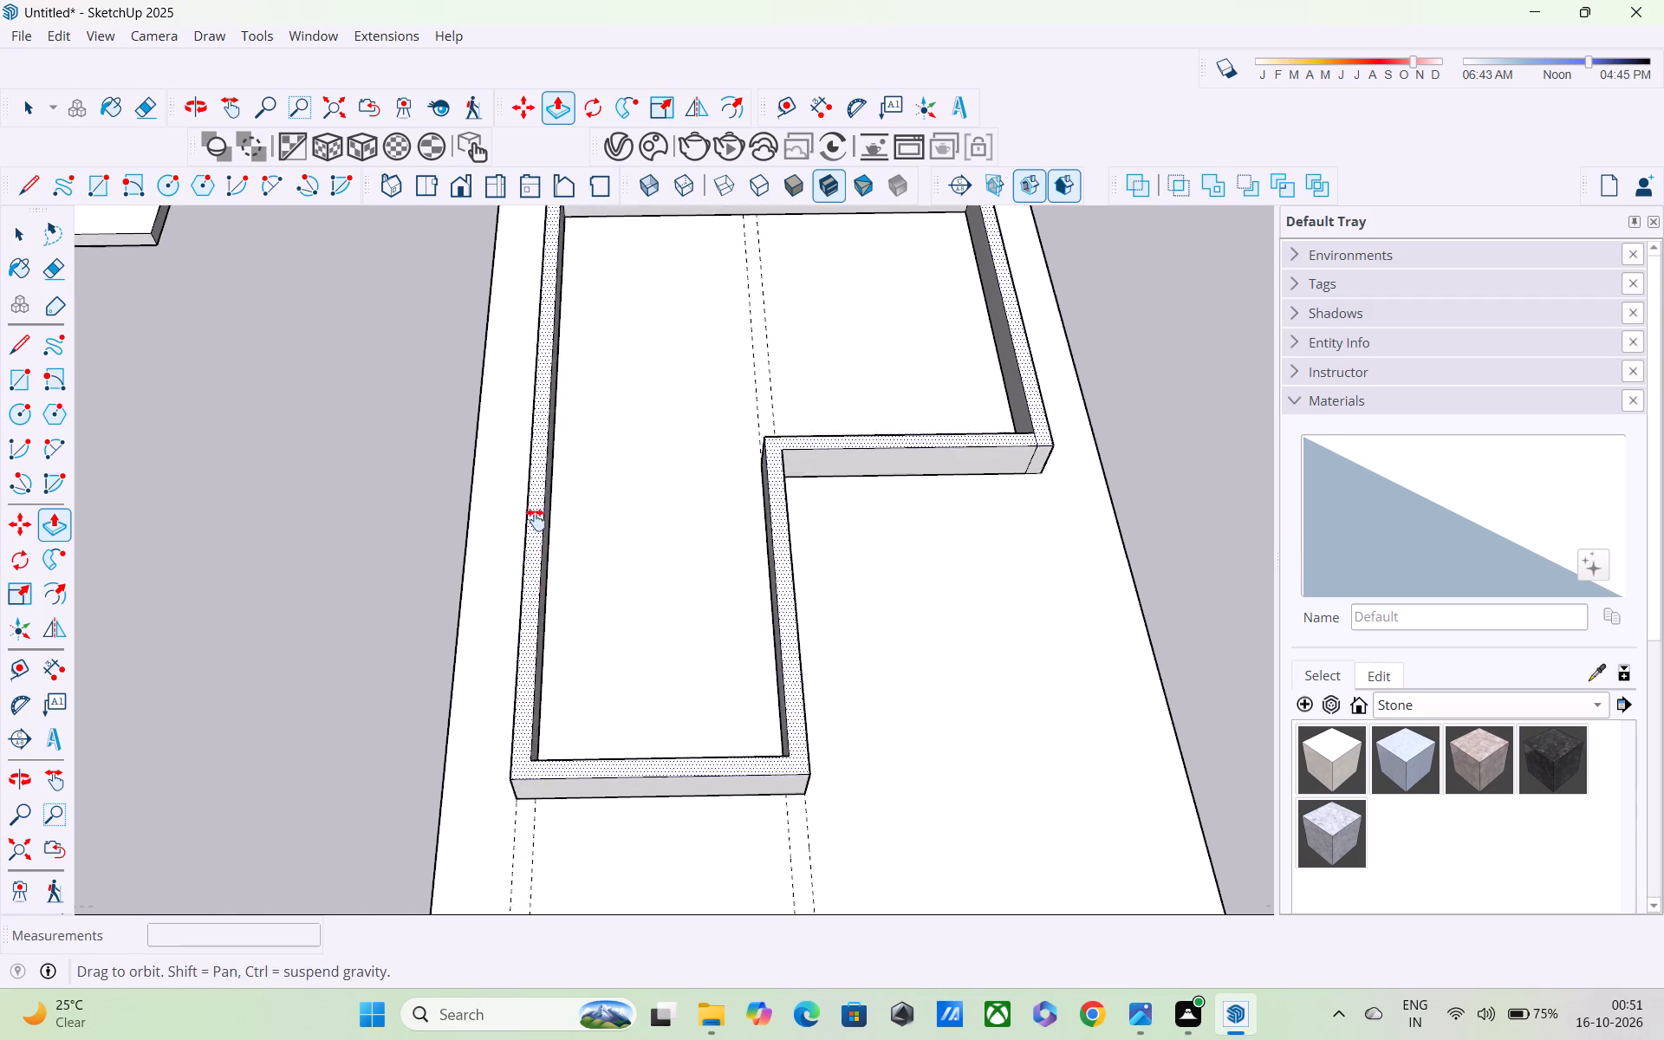
pyautogui.keyDown('shift'); pyautogui.moveTo(536, 520); pyautogui.dragTo(522, 458, button='middle'); pyautogui.keyUp('shift')
pyautogui.write("10'")
pyautogui.press('Return')
# Examine the extruded L-shaped walls and the surrounding plot from several sides and from above.
pyautogui.moveTo(611, 572); pyautogui.dragTo(611, 395, button='middle')
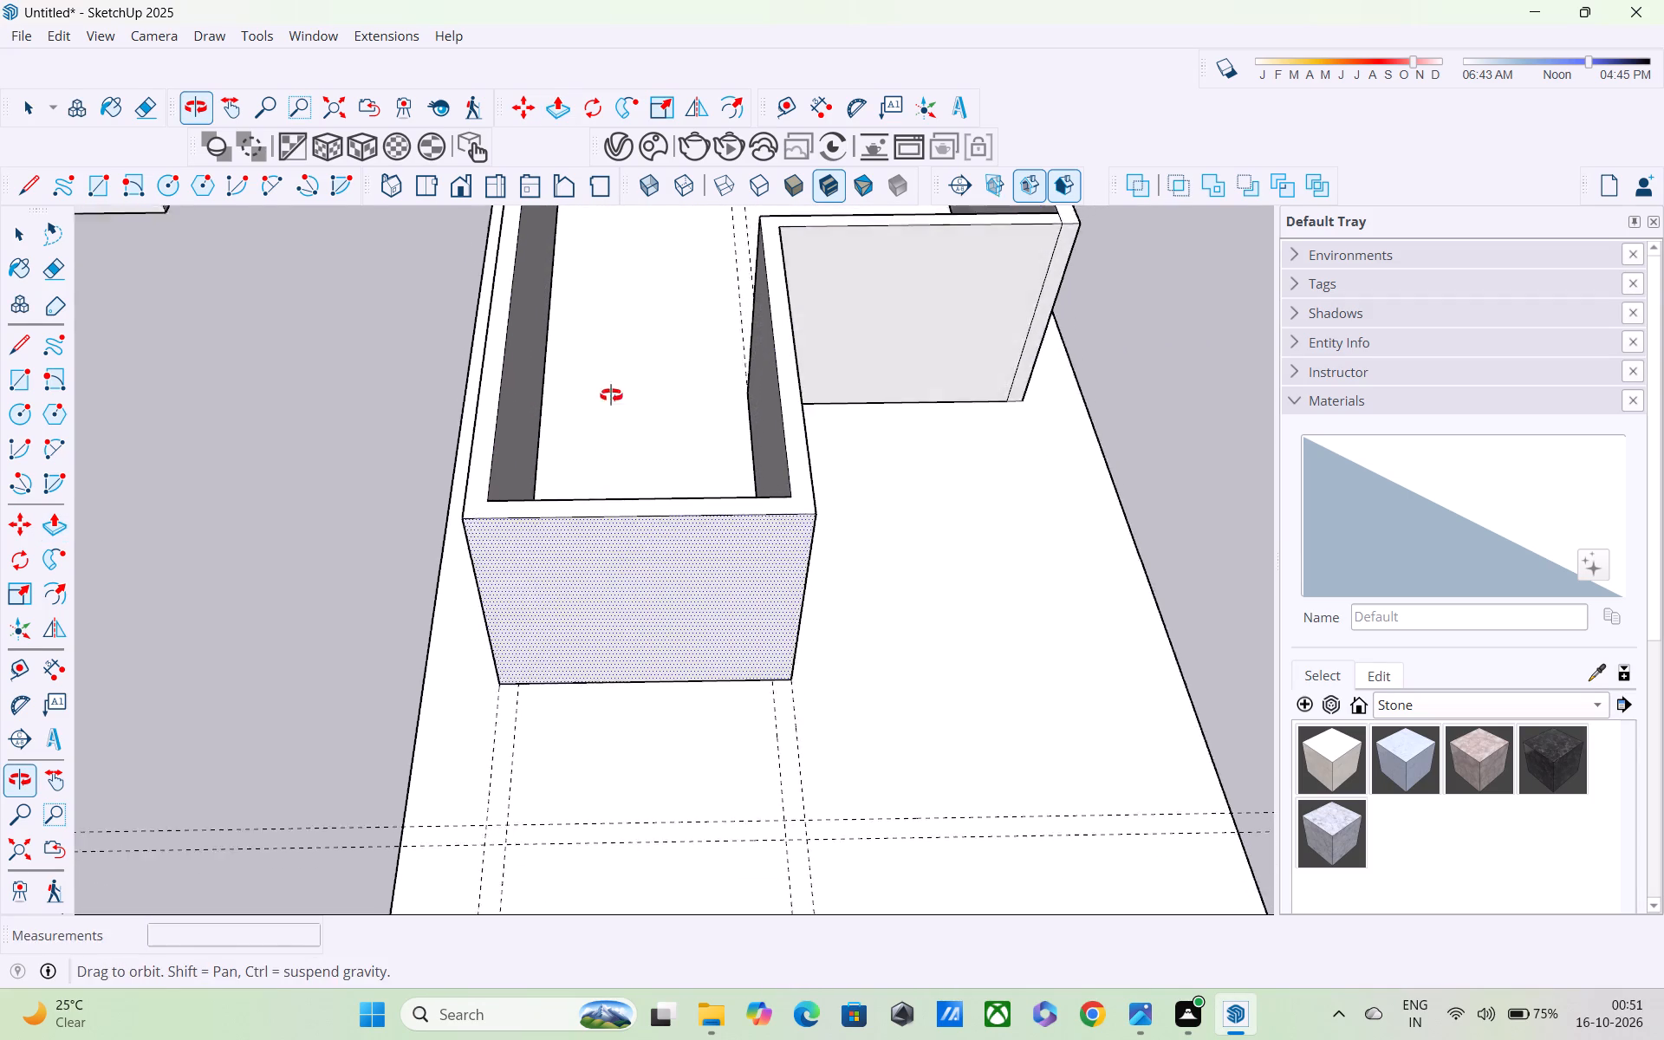
pyautogui.moveTo(611, 395); pyautogui.dragTo(610, 317, button='middle')
pyautogui.scroll(-4, 626, 315)
pyautogui.moveTo(696, 348); pyautogui.dragTo(436, 335, button='middle')
pyautogui.scroll(3, 728, 362)
pyautogui.moveTo(728, 362); pyautogui.dragTo(763, 407, button='middle')
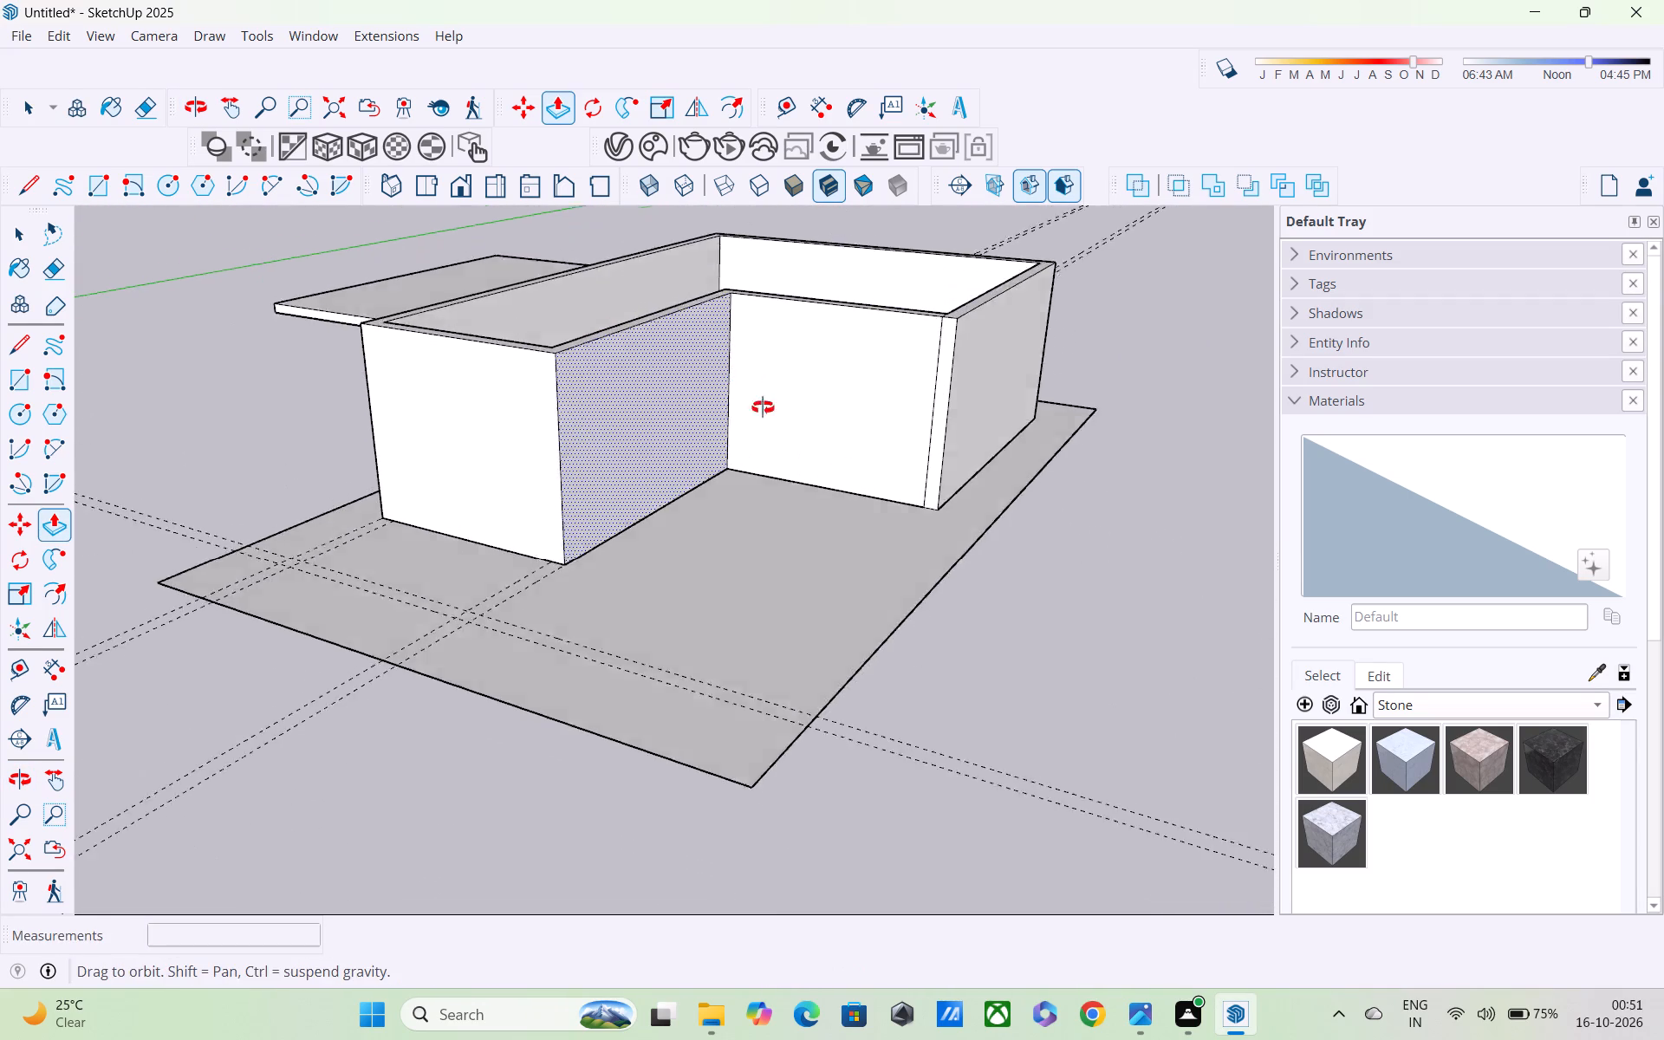
pyautogui.moveTo(763, 407); pyautogui.dragTo(946, 522, button='middle')
pyautogui.scroll(3, 862, 355)
pyautogui.scroll(-3, 862, 355)
pyautogui.moveTo(816, 397); pyautogui.dragTo(796, 413, button='middle')
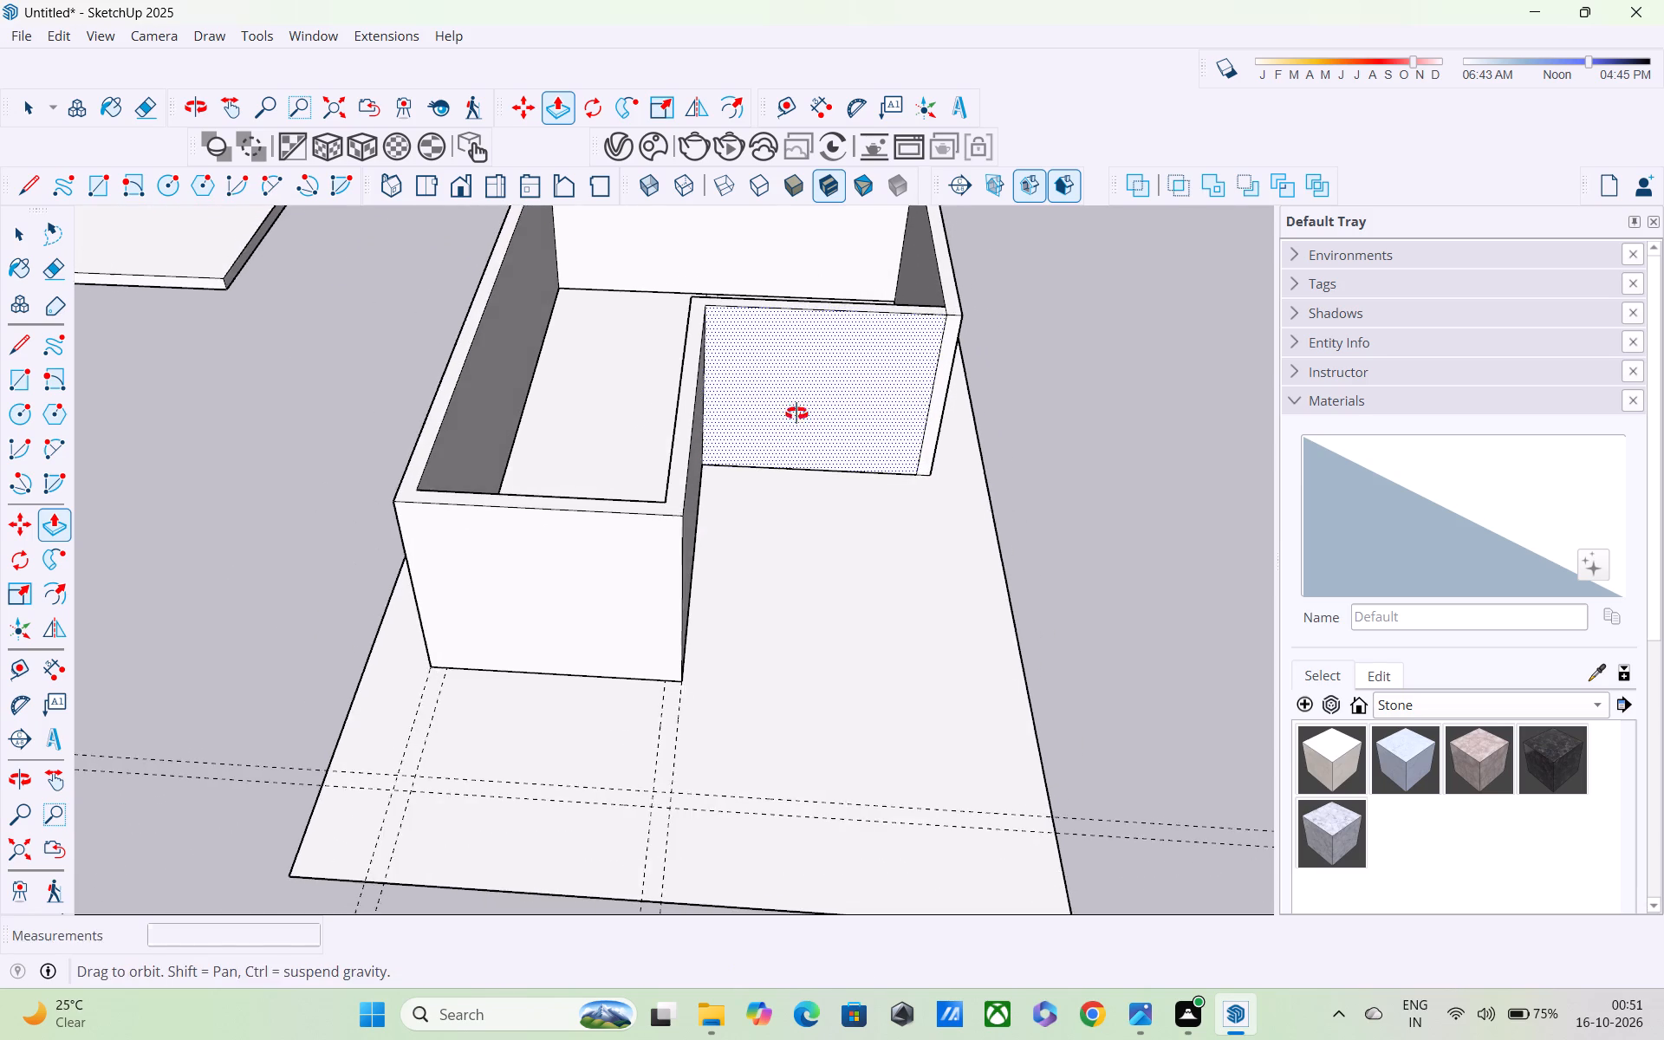
pyautogui.moveTo(796, 413); pyautogui.dragTo(746, 481, button='middle')
pyautogui.scroll(-4, 733, 472)
pyautogui.keyDown('shift'); pyautogui.moveTo(731, 468); pyautogui.dragTo(773, 521, button='middle'); pyautogui.keyUp('shift')
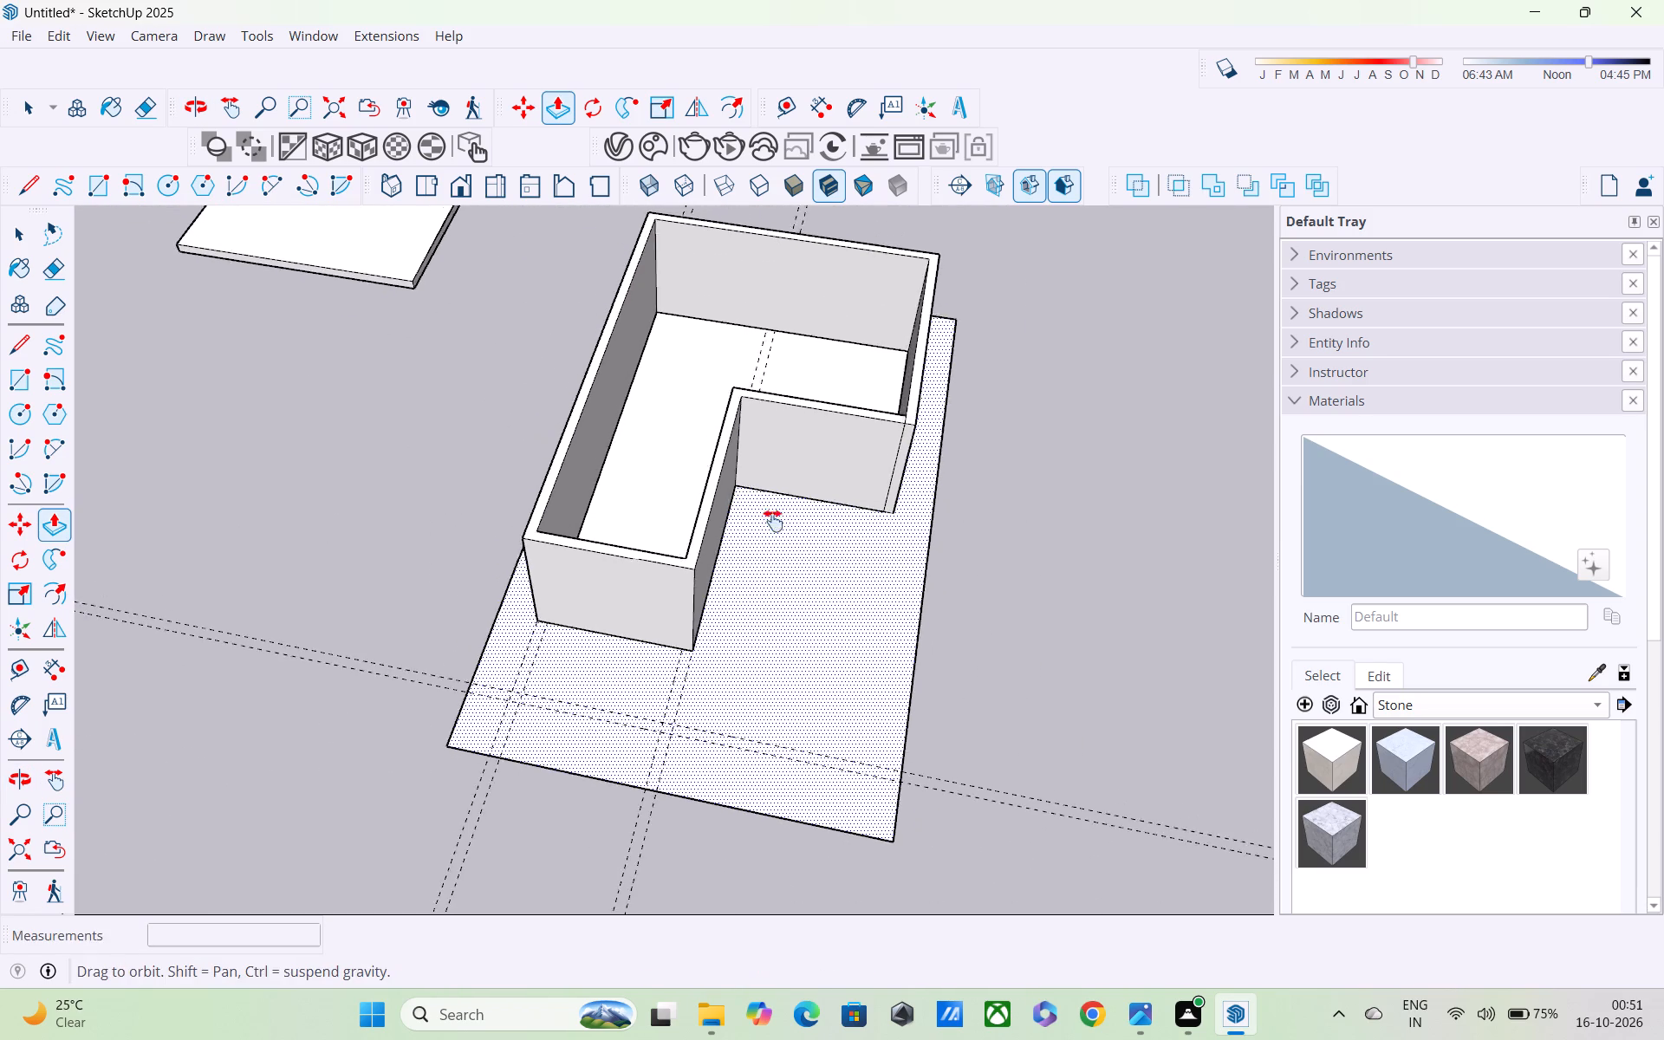
pyautogui.keyDown('shift'); pyautogui.moveTo(773, 521); pyautogui.dragTo(838, 546, button='middle'); pyautogui.keyUp('shift')
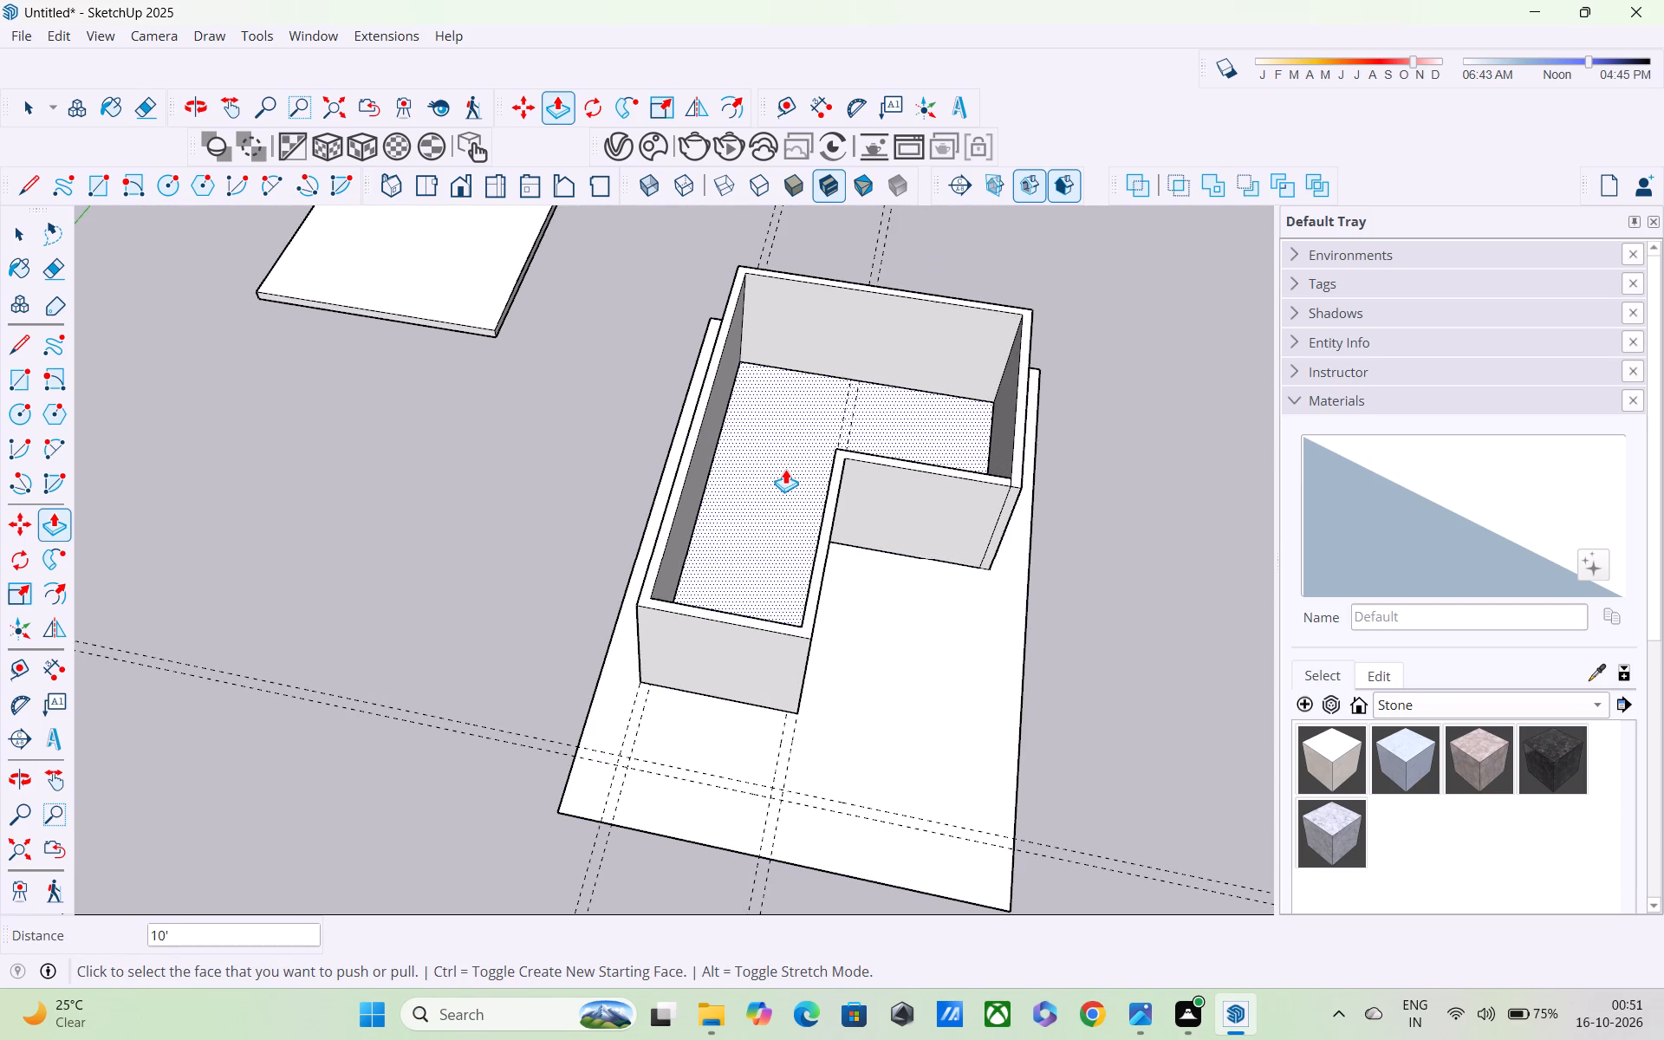
pyautogui.scroll(-3, 743, 448)
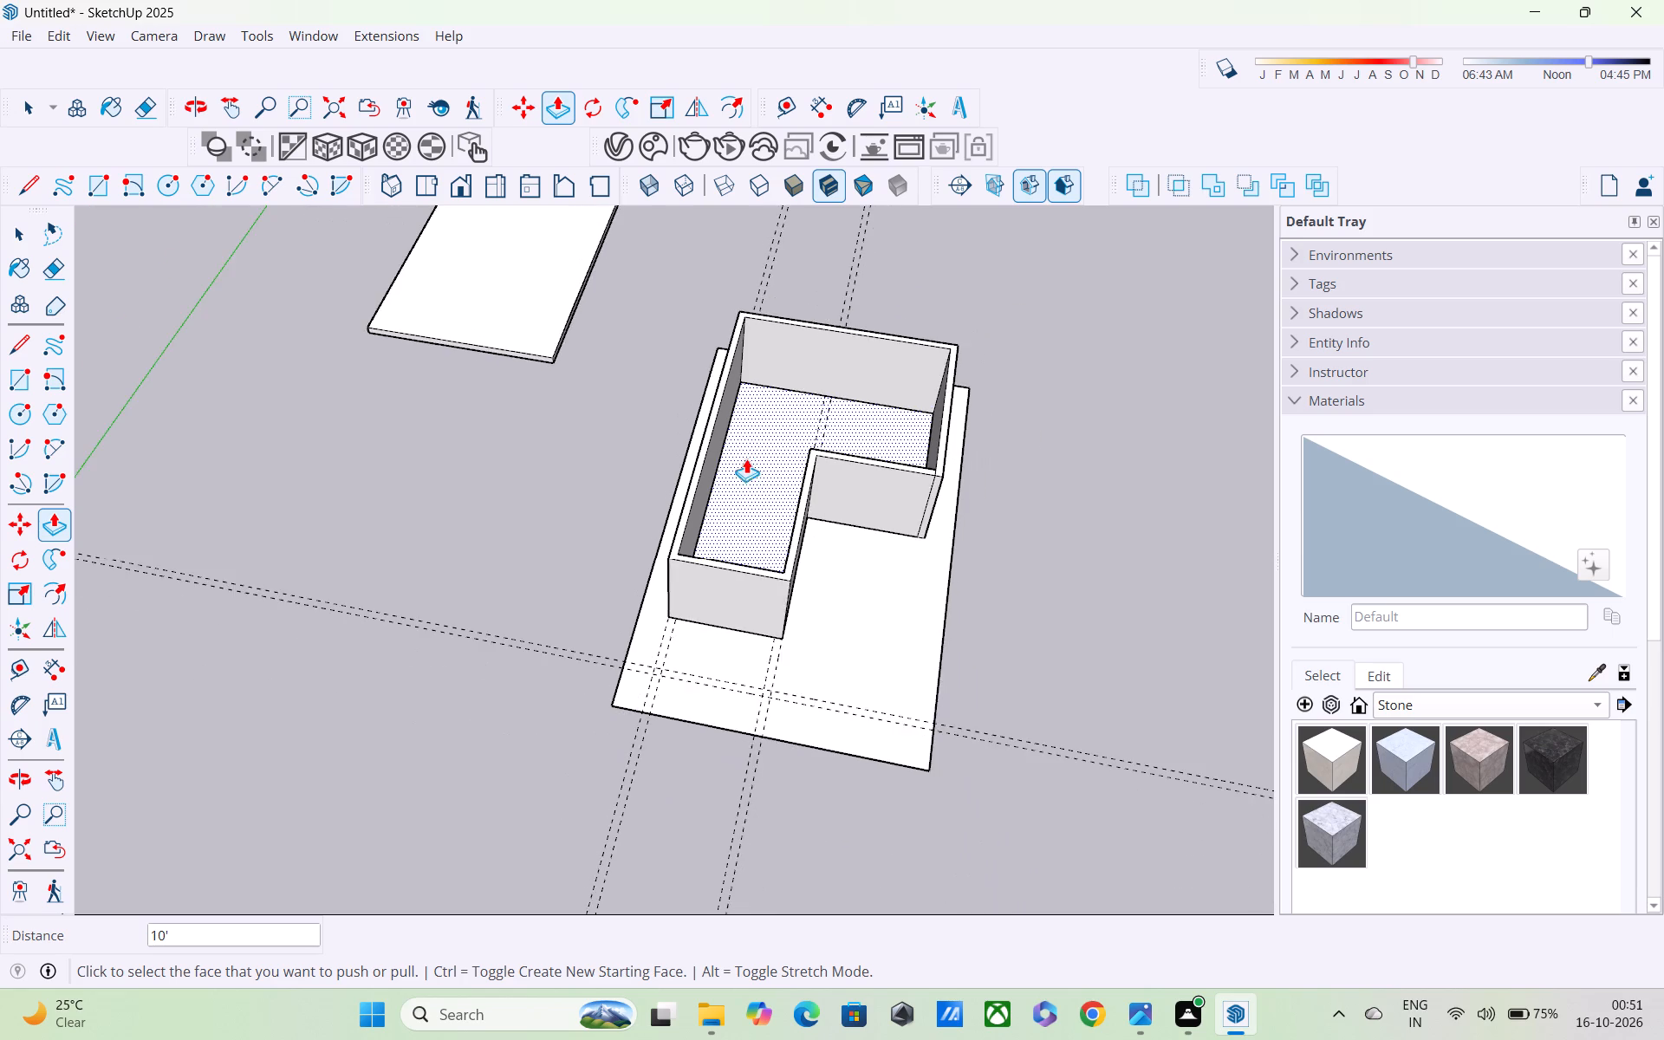
pyautogui.keyDown('shift'); pyautogui.moveTo(750, 468); pyautogui.dragTo(764, 560, button='middle'); pyautogui.keyUp('shift')
pyautogui.keyDown('shift'); pyautogui.scroll(3, 789, 632); pyautogui.keyUp('shift')
pyautogui.scroll(-1, 785, 613)
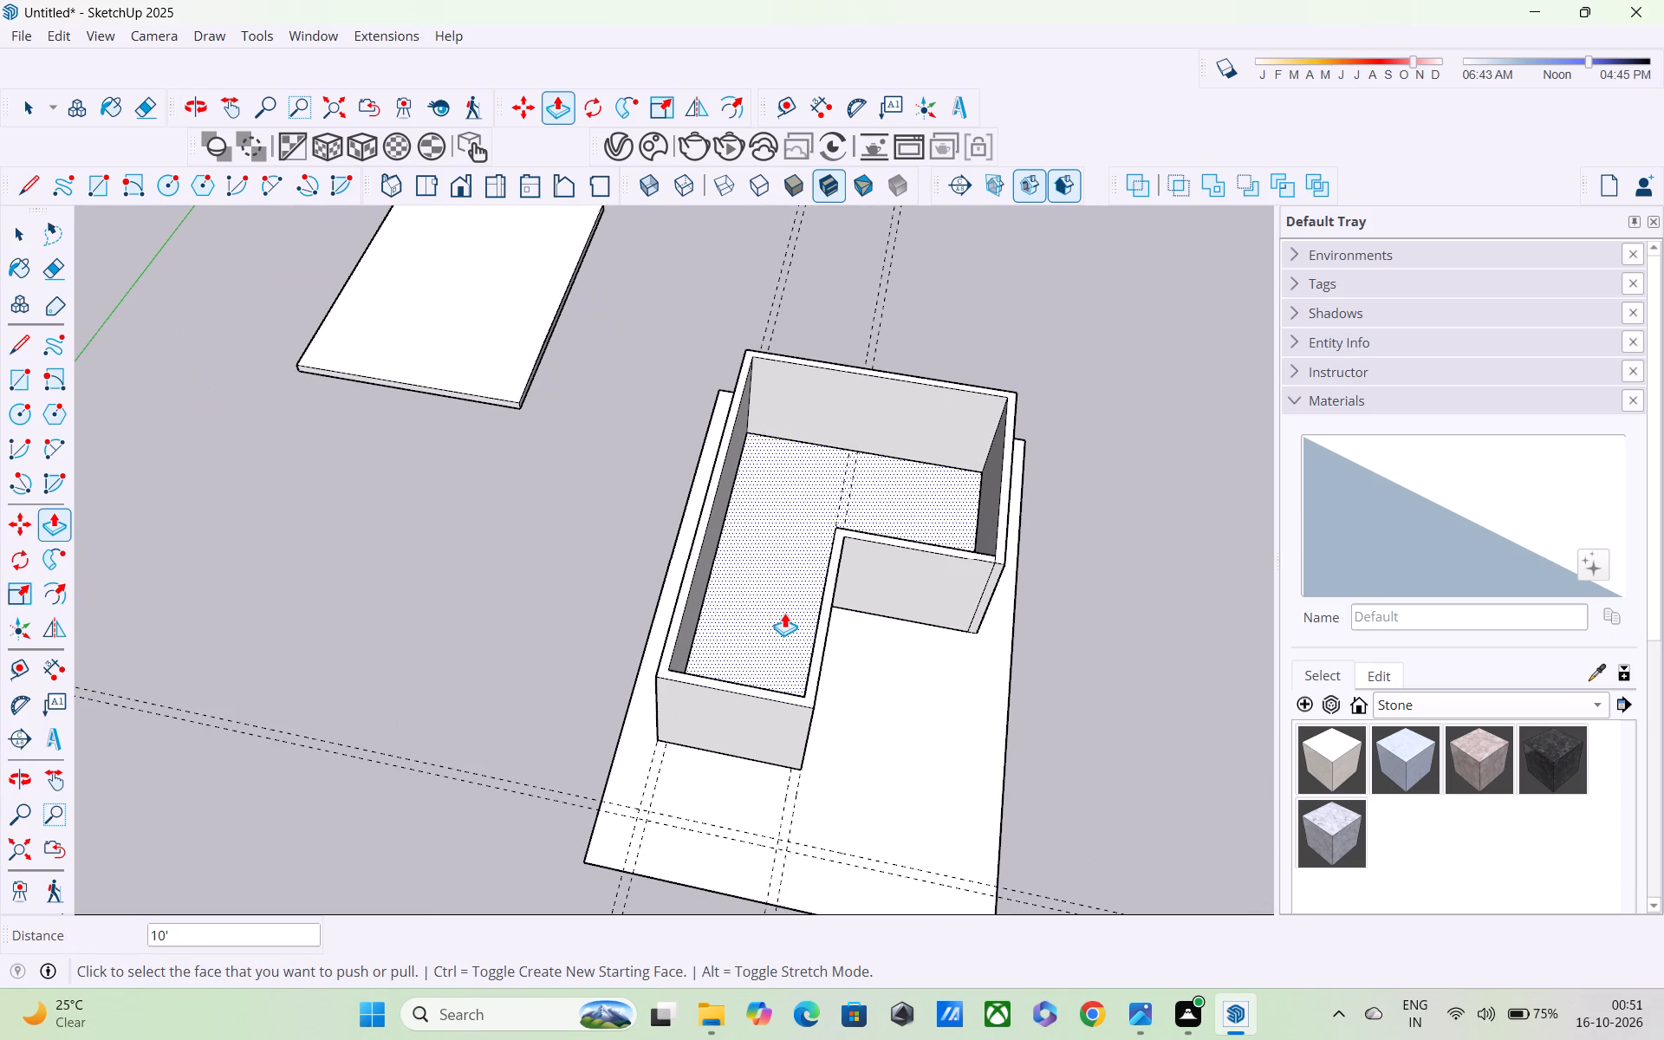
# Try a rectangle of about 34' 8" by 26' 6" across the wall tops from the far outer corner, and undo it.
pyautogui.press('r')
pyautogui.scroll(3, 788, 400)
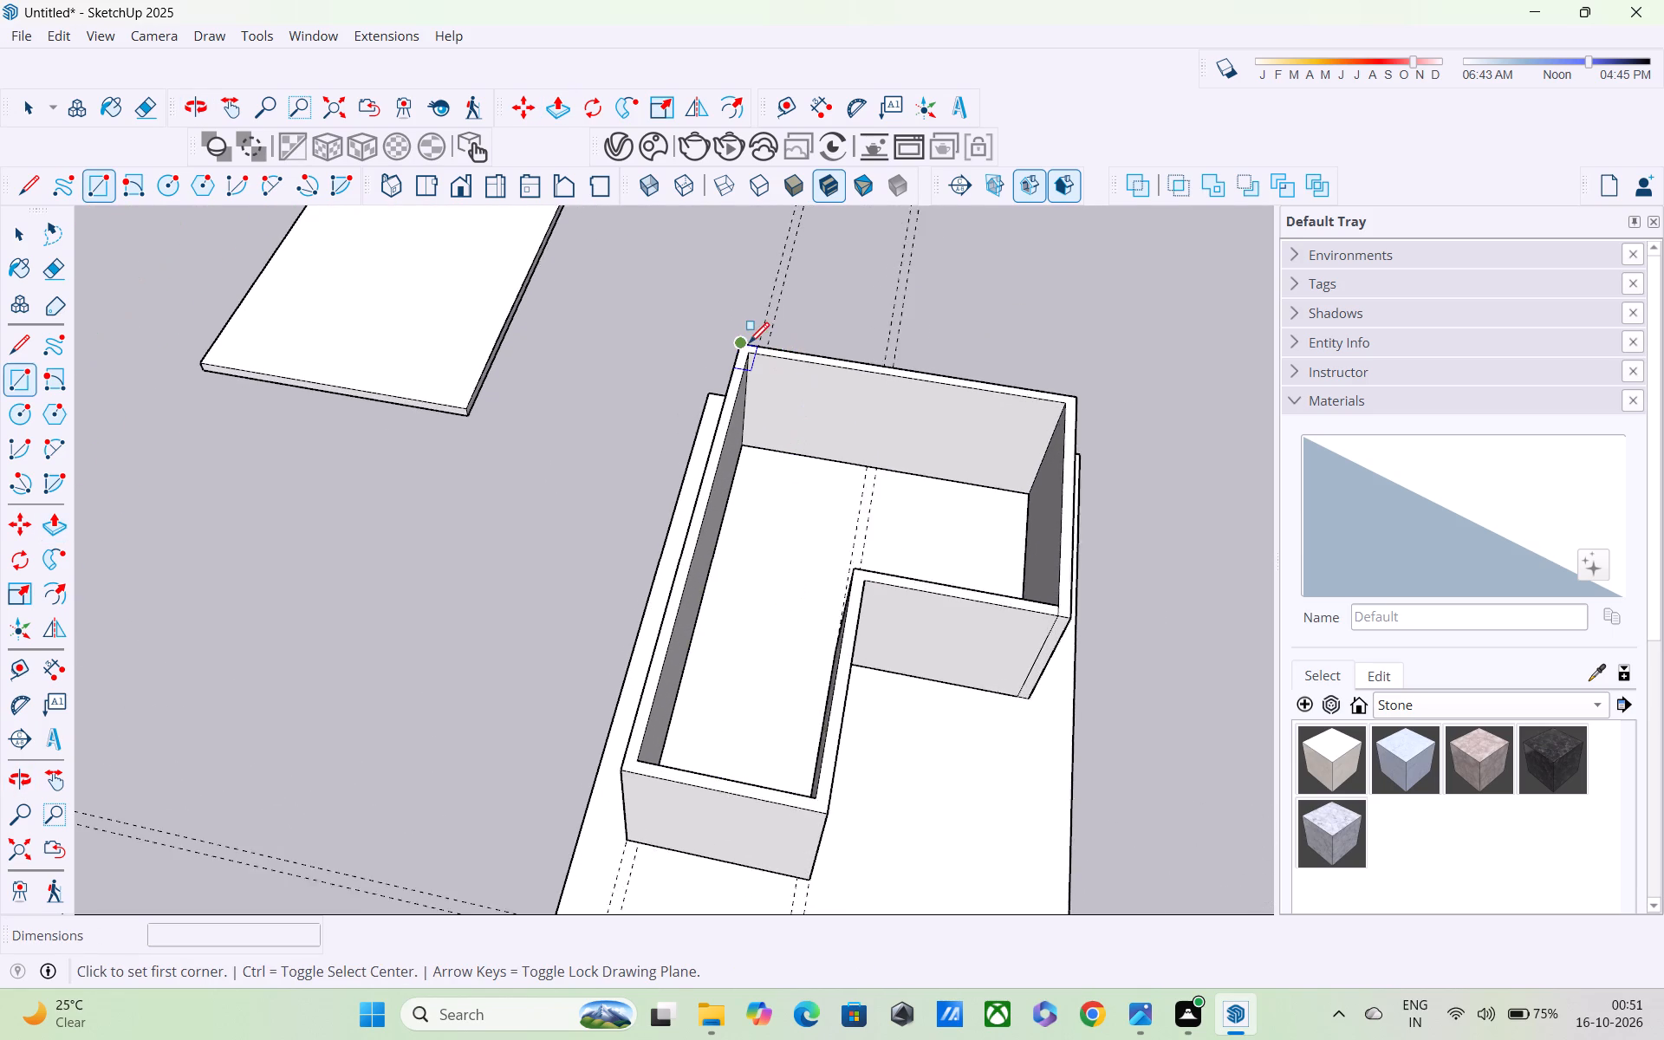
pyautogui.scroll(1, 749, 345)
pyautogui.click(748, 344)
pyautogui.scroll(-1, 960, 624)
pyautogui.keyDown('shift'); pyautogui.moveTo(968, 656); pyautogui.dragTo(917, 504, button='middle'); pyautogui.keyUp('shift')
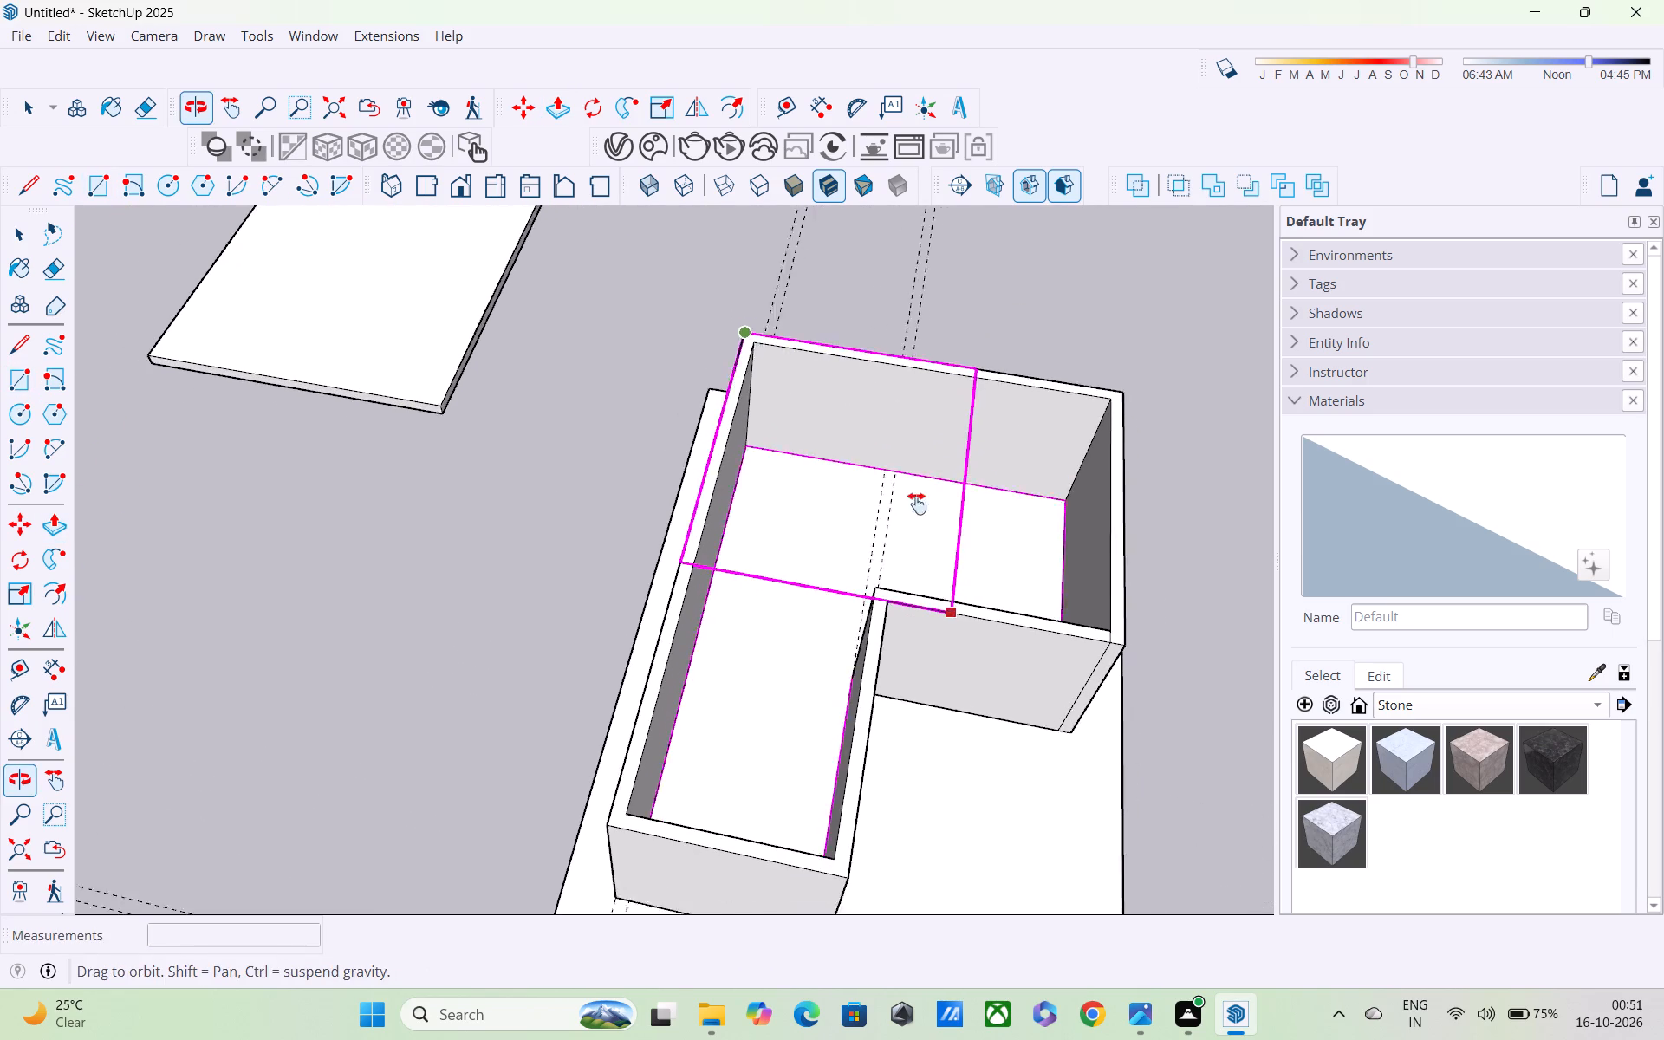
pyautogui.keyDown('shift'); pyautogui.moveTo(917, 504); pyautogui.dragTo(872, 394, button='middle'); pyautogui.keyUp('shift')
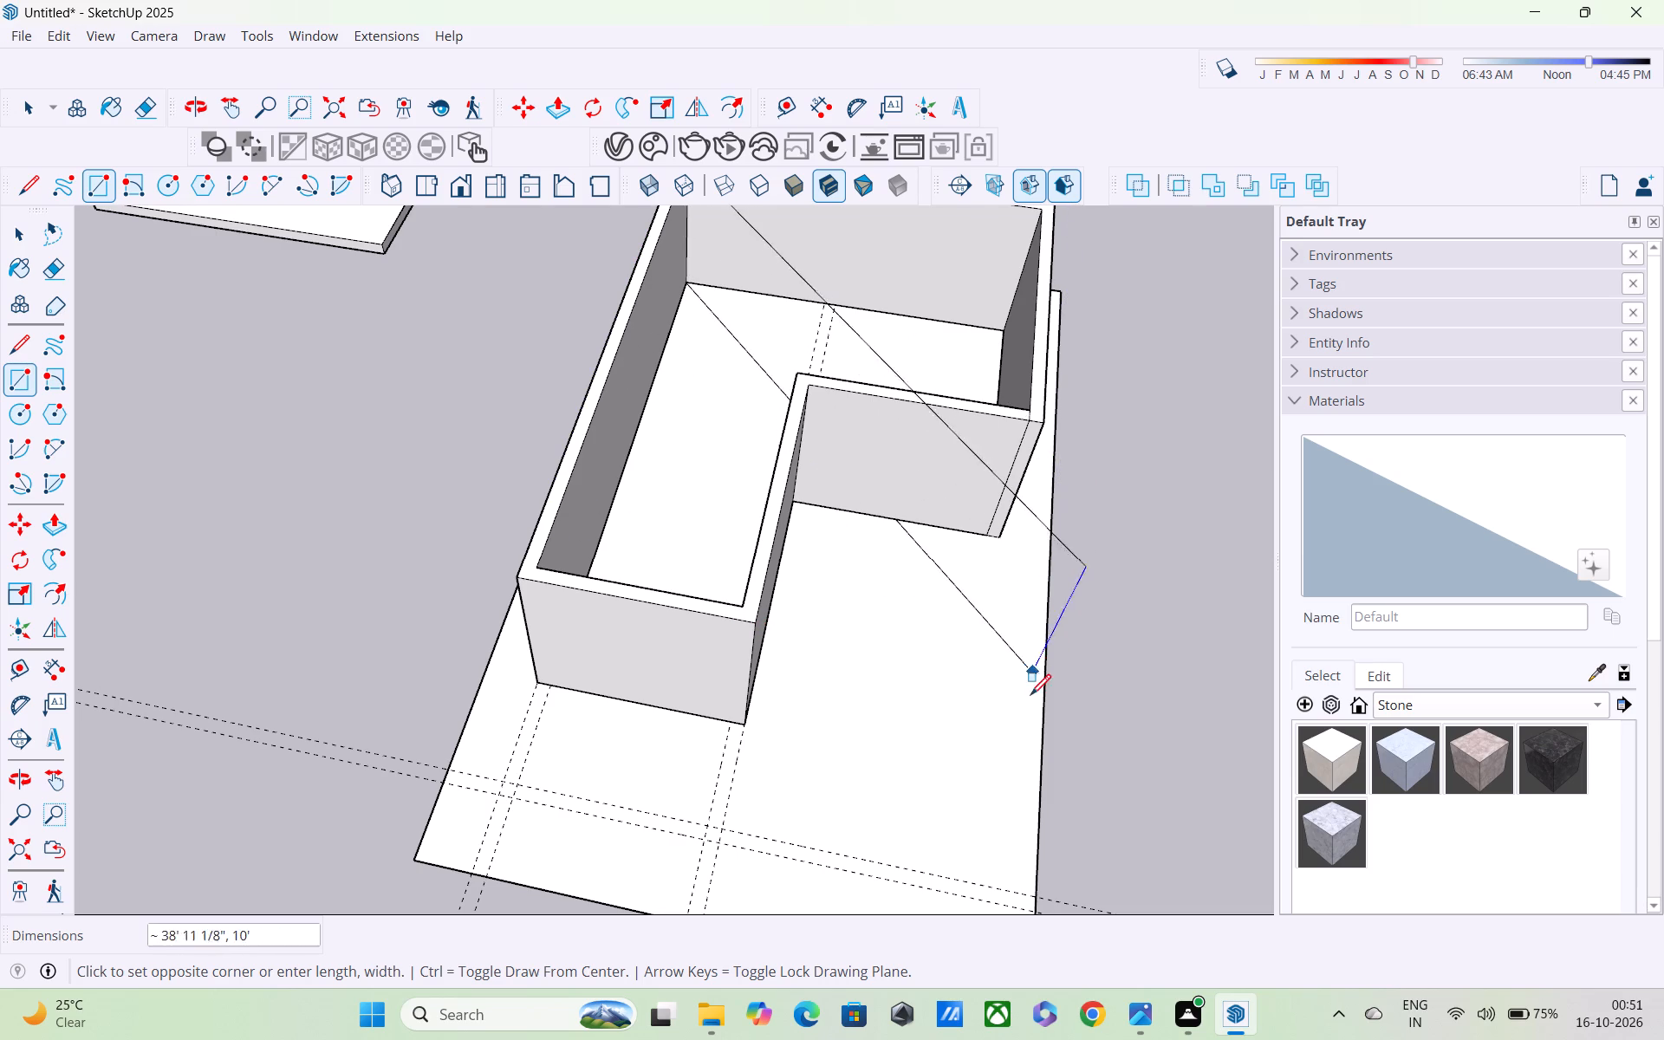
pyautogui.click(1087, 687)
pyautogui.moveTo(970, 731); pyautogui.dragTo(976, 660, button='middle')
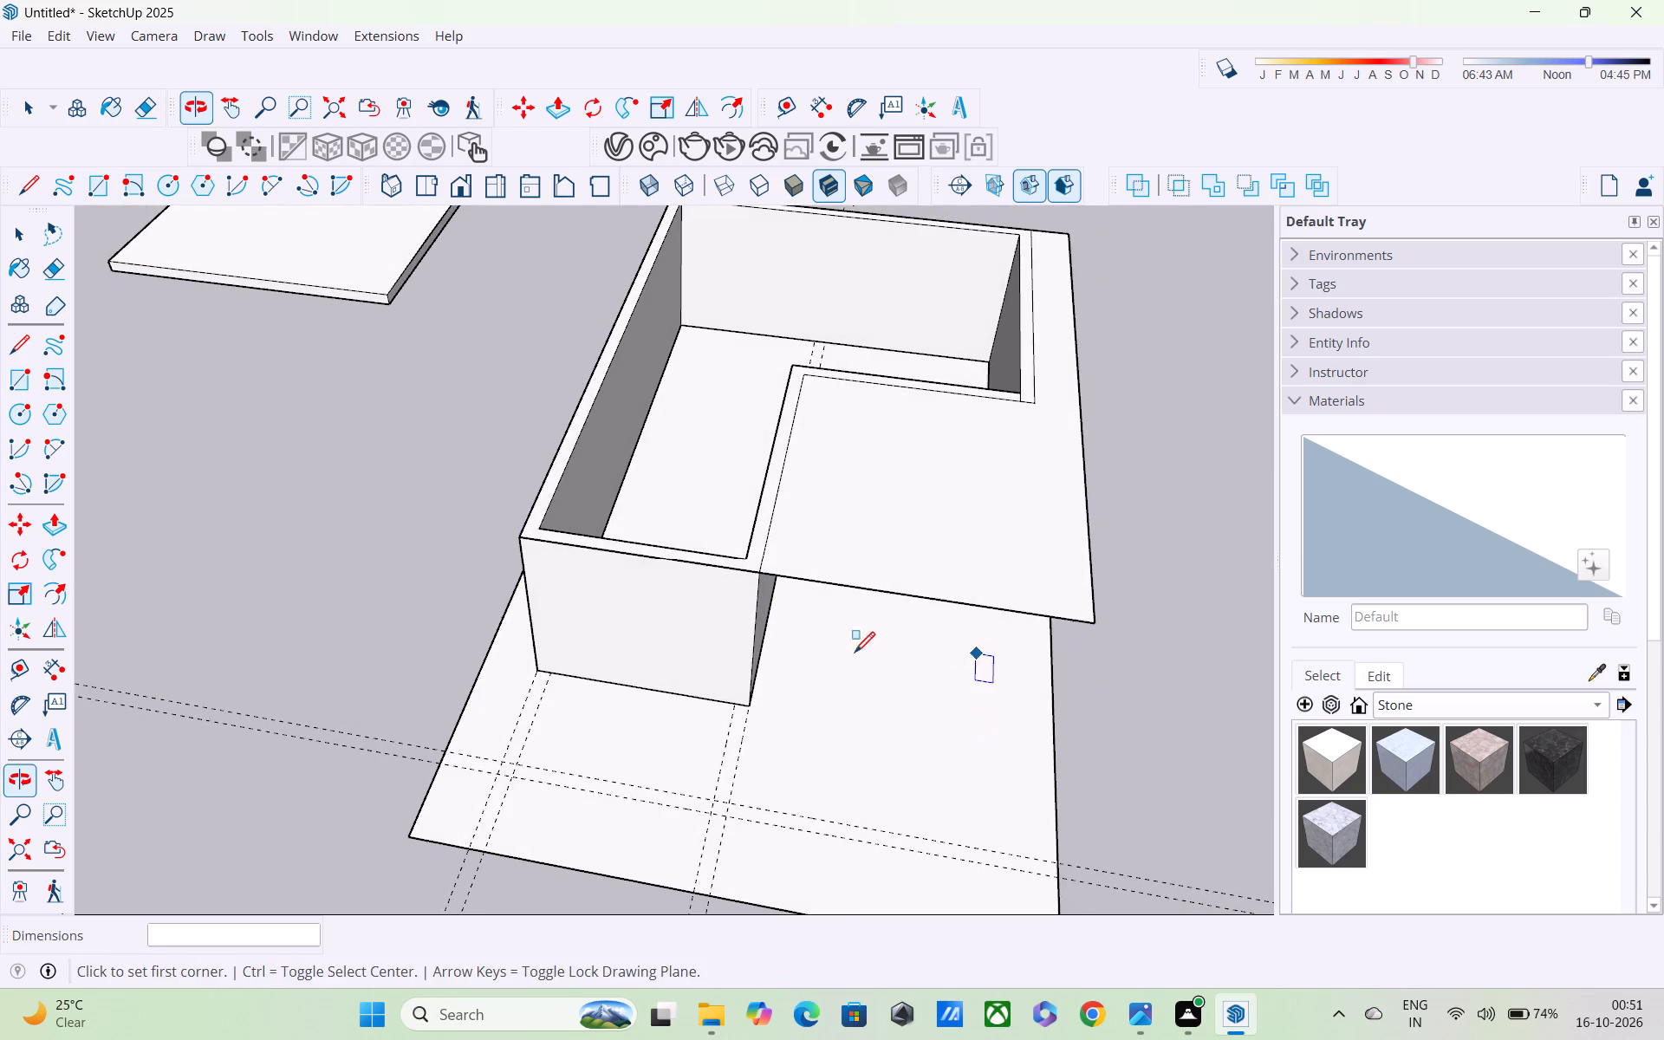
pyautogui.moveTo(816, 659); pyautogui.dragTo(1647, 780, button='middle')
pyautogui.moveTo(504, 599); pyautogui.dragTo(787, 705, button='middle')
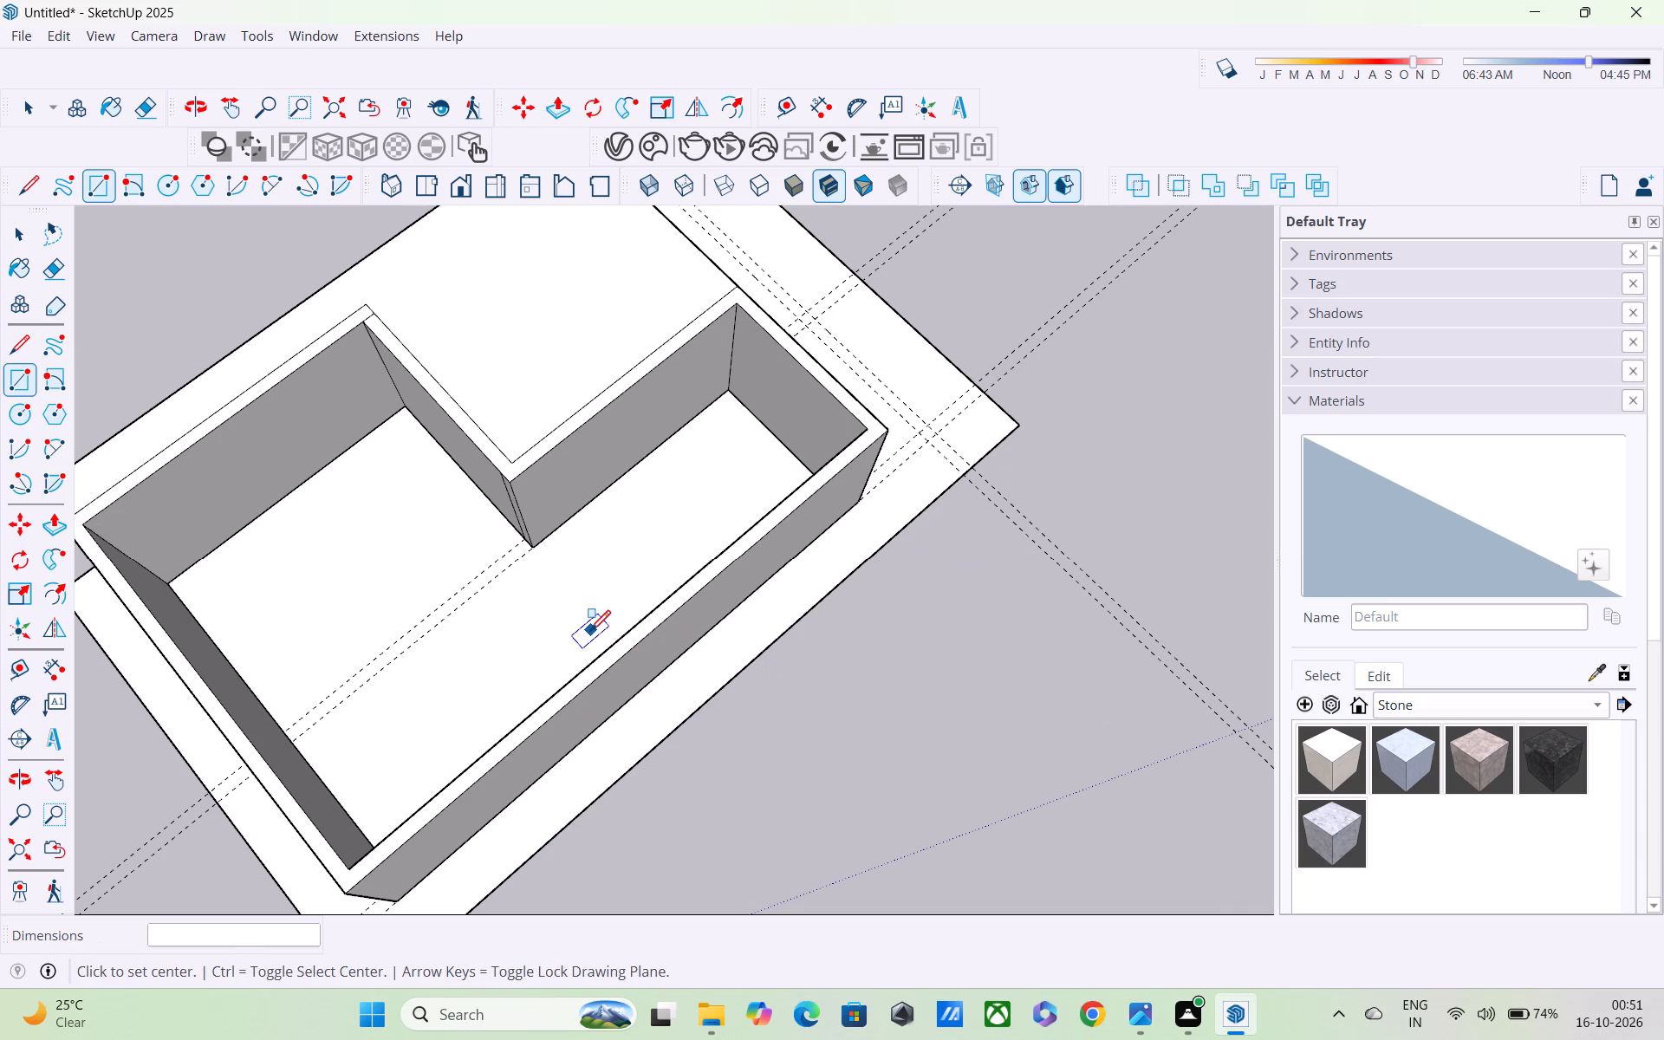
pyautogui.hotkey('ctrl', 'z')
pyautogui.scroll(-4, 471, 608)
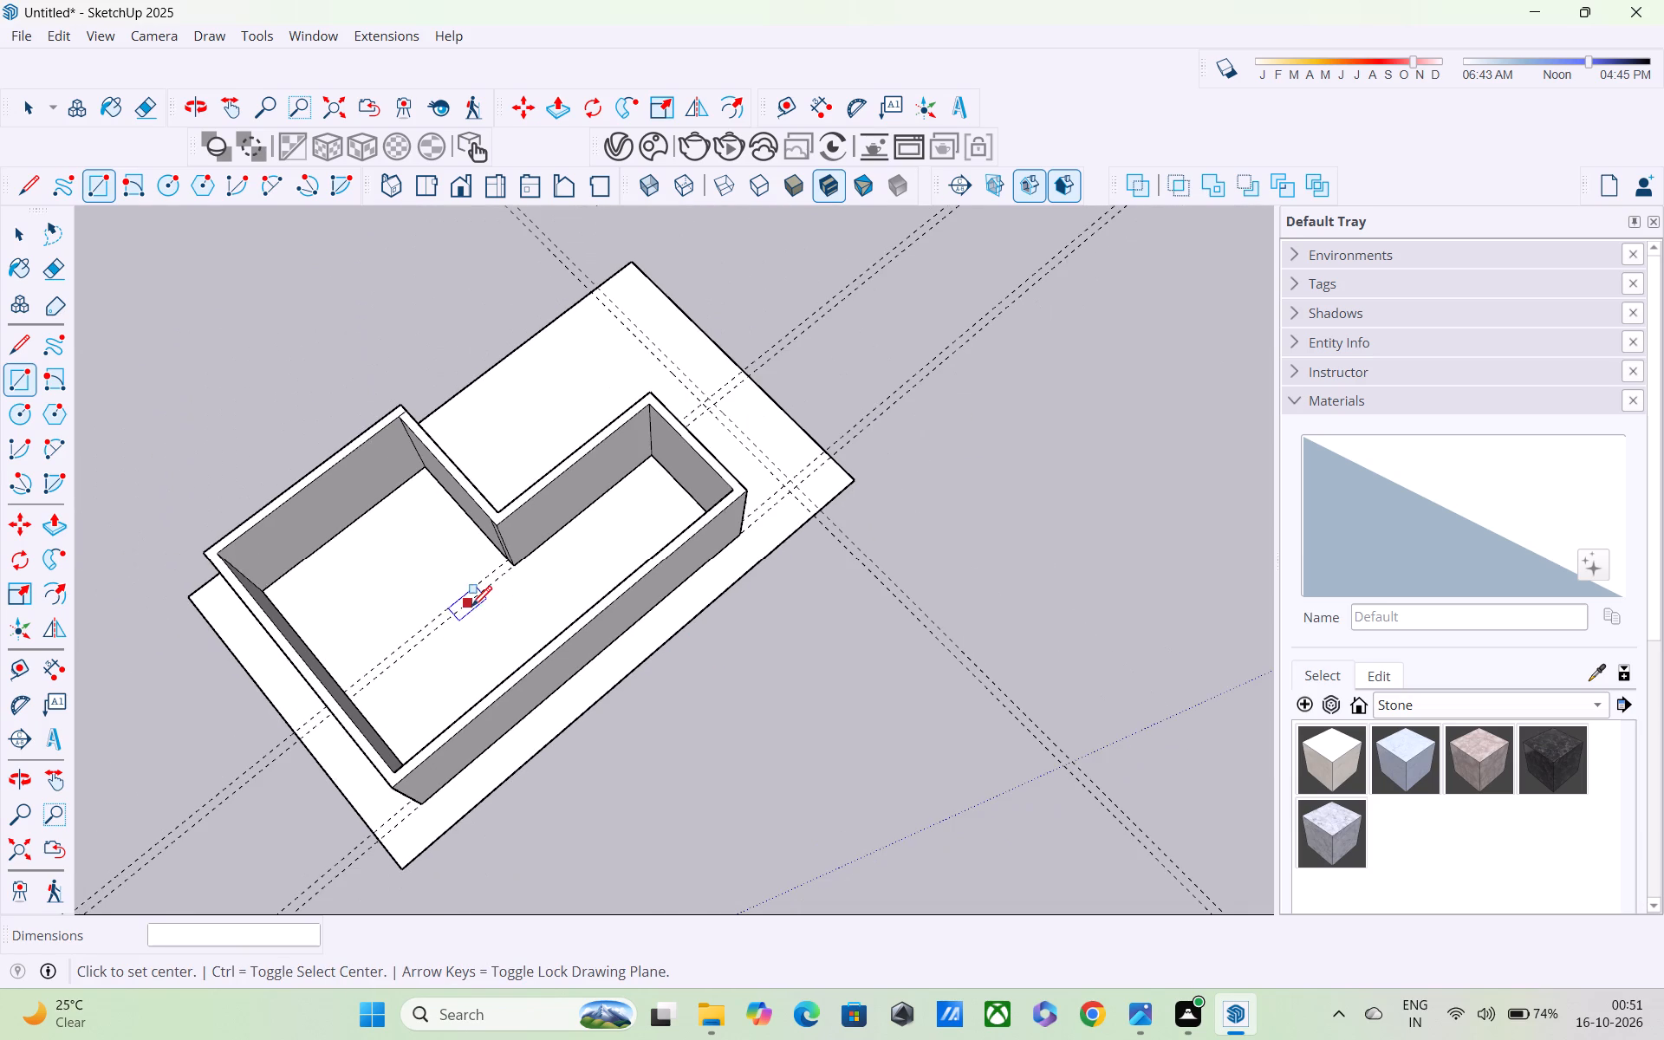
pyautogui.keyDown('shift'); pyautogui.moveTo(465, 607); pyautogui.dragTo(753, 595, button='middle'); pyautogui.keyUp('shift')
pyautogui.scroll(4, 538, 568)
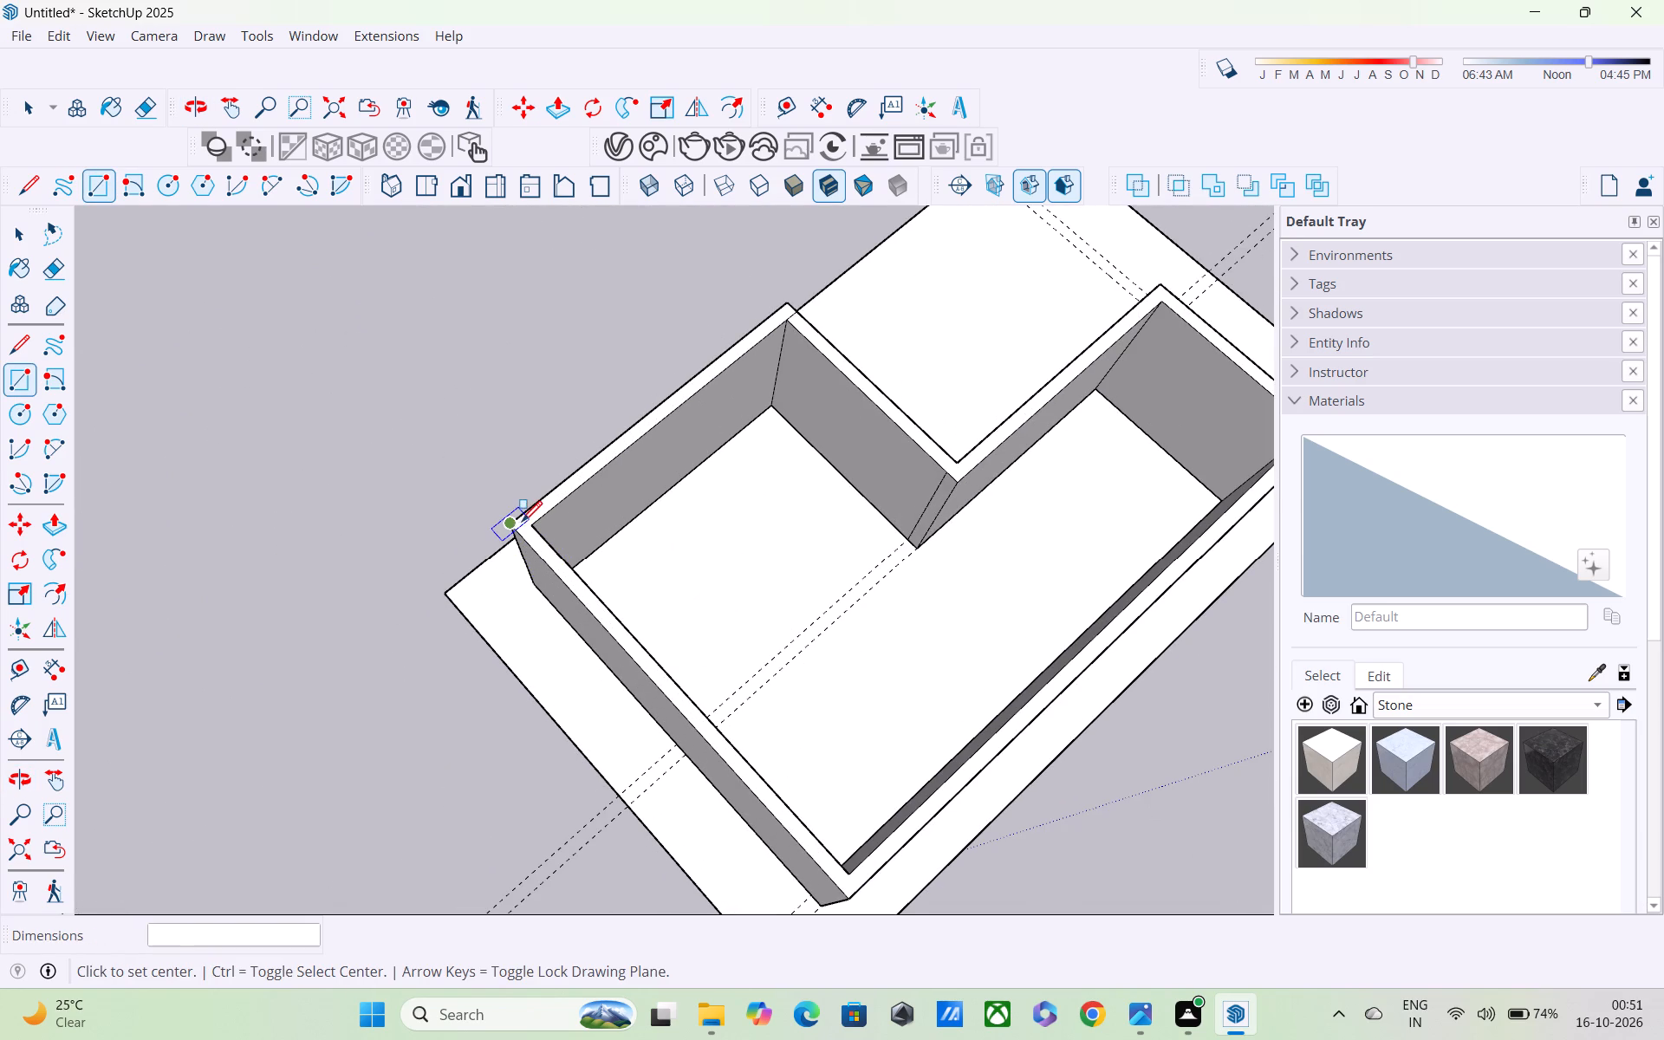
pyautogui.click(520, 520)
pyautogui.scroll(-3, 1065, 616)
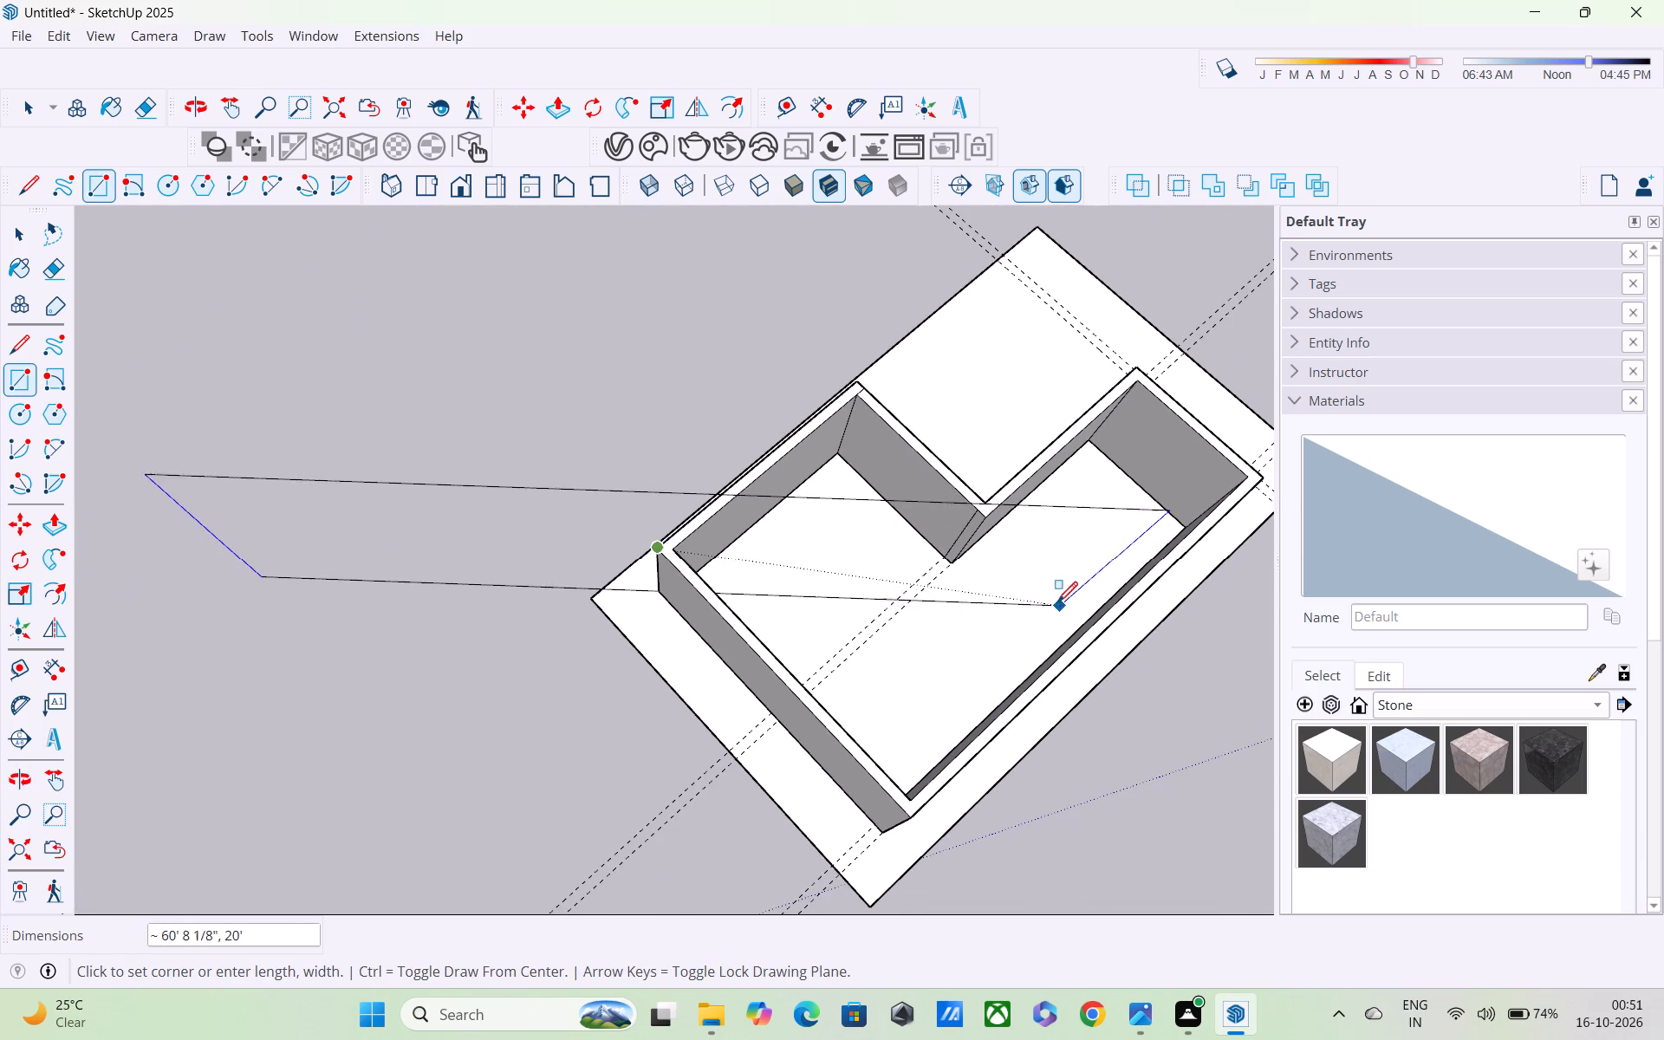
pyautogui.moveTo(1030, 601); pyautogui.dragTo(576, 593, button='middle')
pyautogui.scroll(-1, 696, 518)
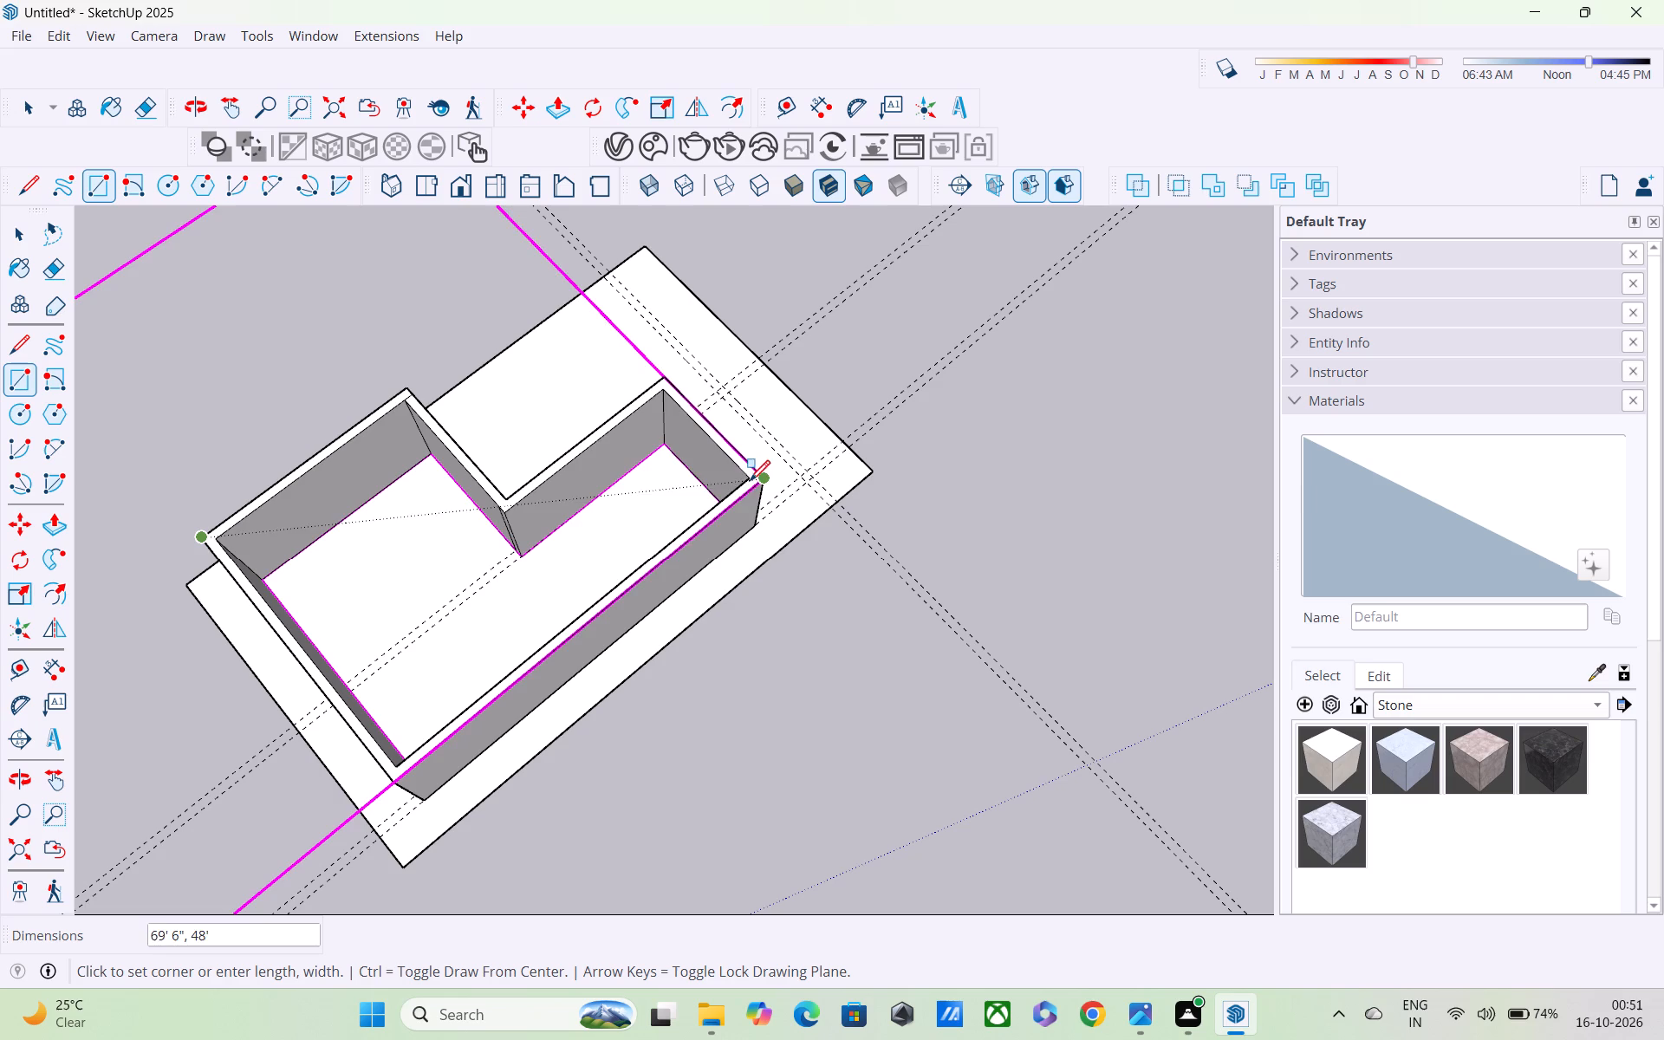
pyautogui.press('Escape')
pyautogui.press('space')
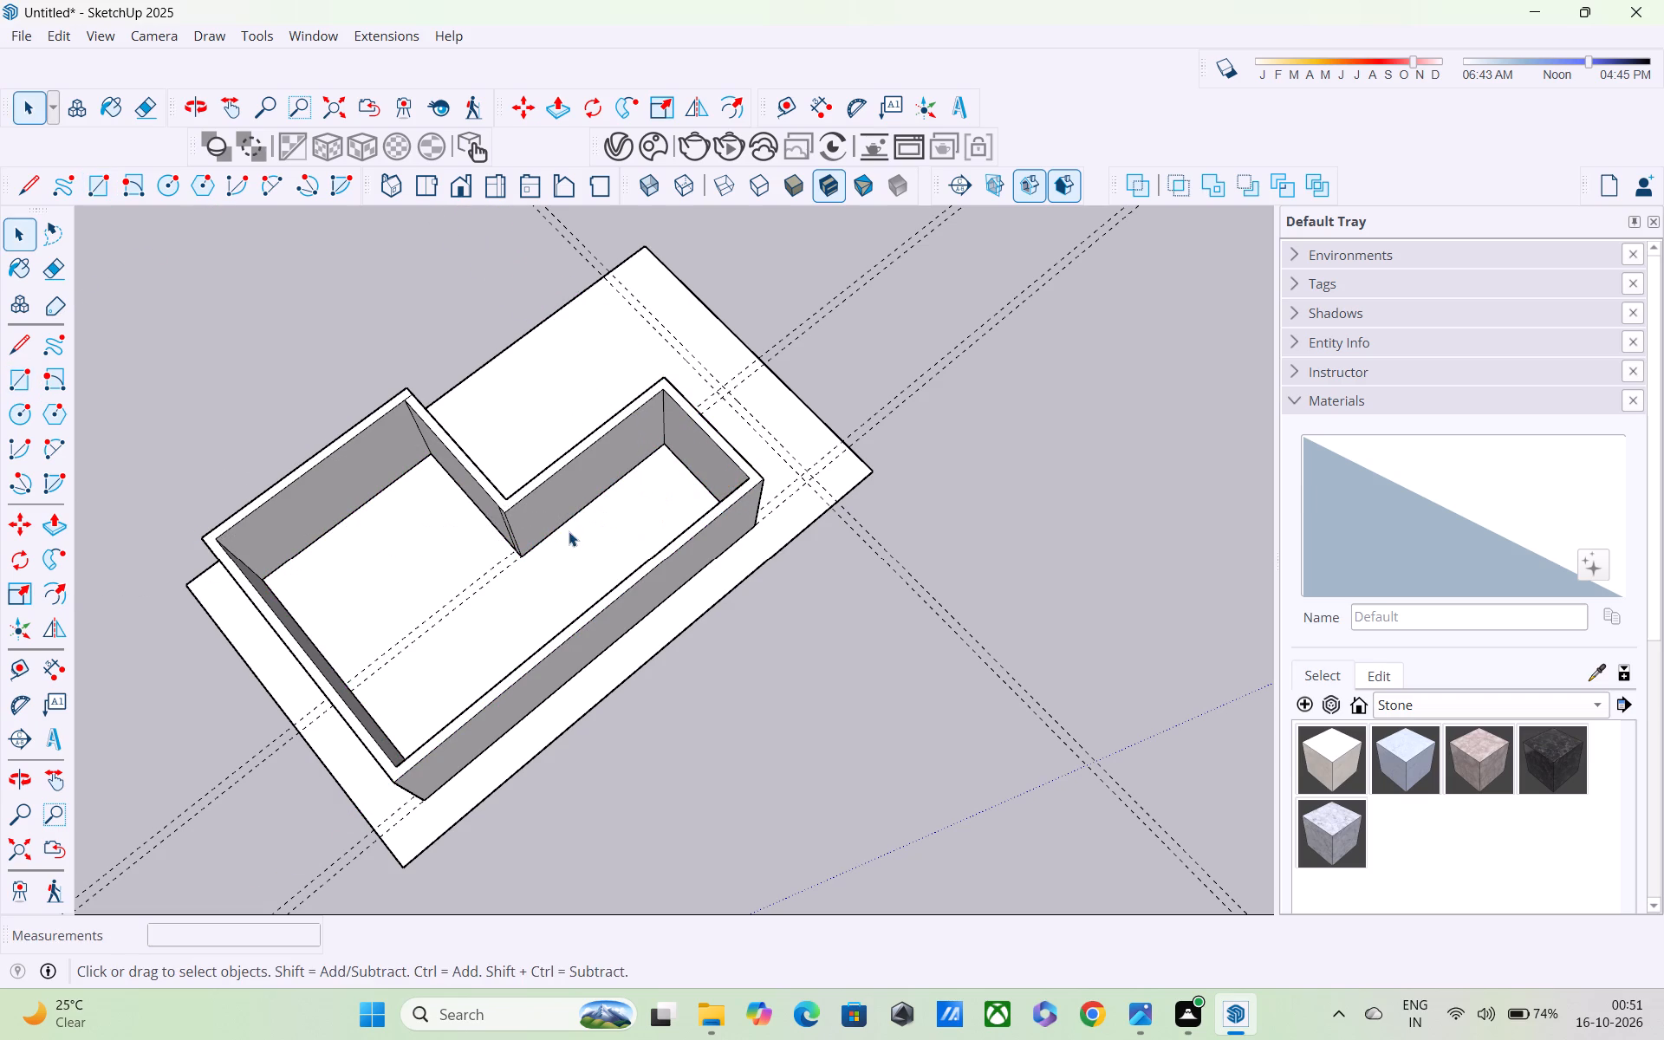
# Select all the connected geometry of the L-shaped walls together with the plot.
pyautogui.scroll(-1, 573, 539)
pyautogui.moveTo(558, 546); pyautogui.dragTo(333, 534, button='middle')
pyautogui.scroll(1, 333, 530)
pyautogui.scroll(-4, 376, 518)
pyautogui.moveTo(563, 541); pyautogui.dragTo(0, 518, button='middle')
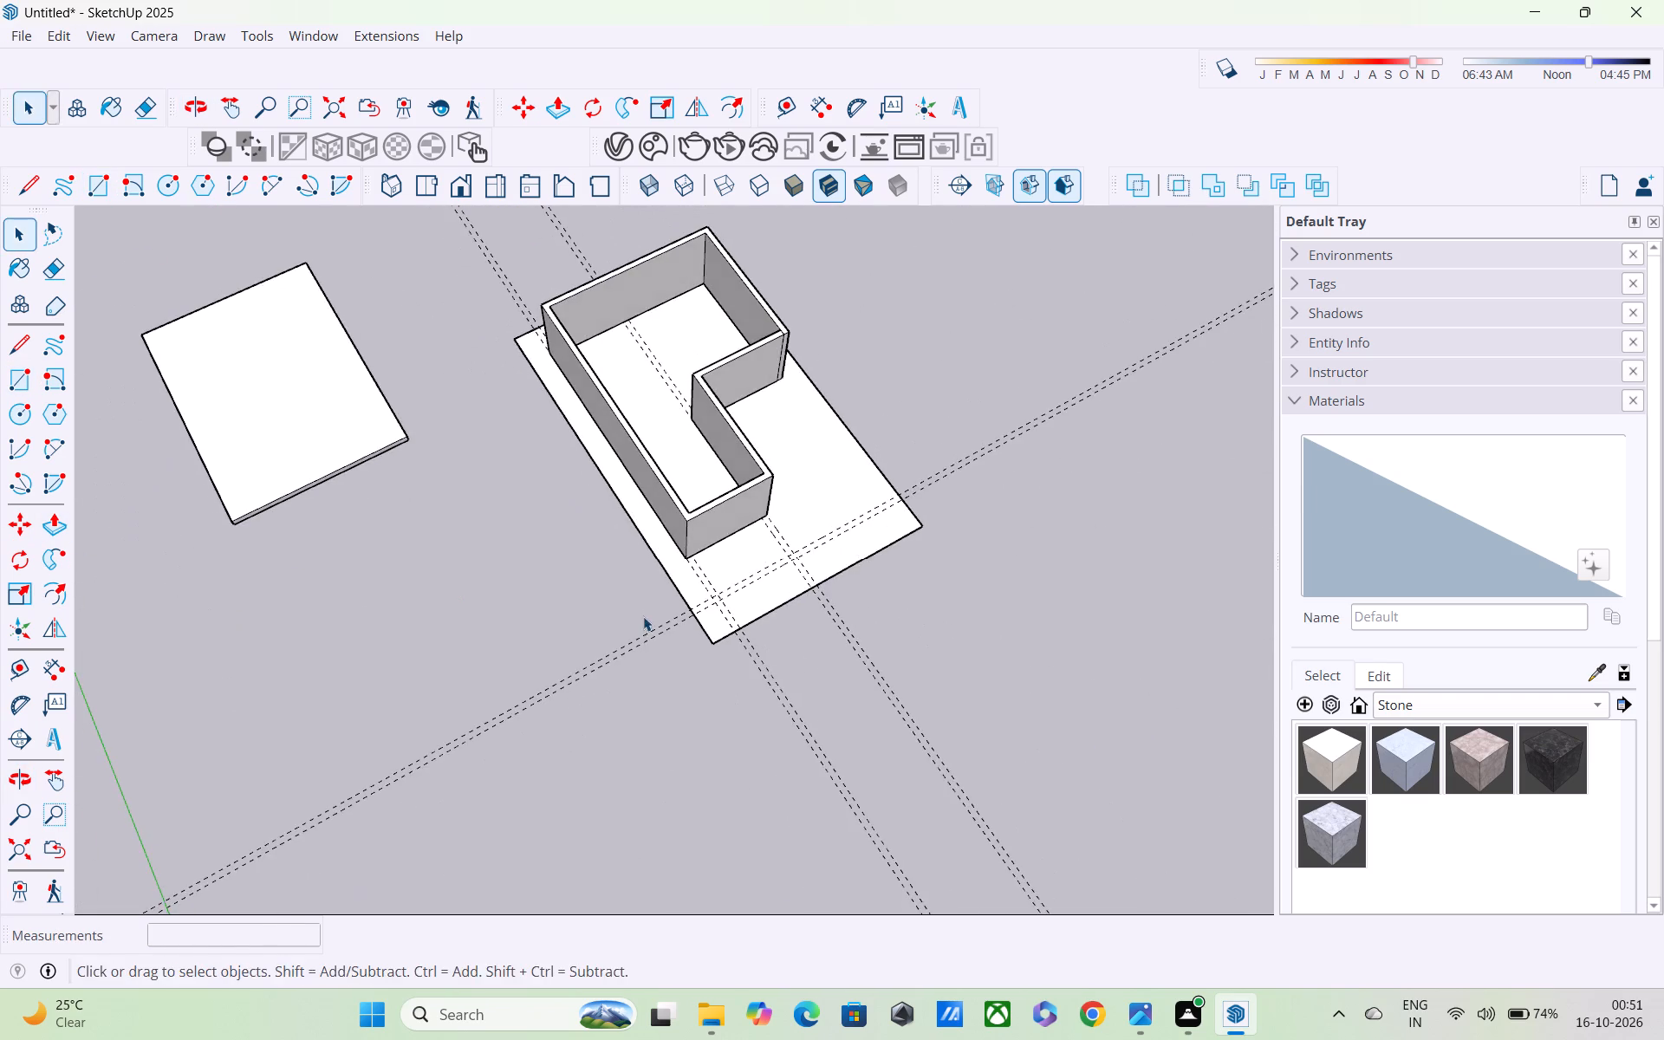
pyautogui.moveTo(627, 595); pyautogui.dragTo(465, 461, button='middle')
pyautogui.scroll(5, 758, 536)
pyautogui.moveTo(758, 472); pyautogui.dragTo(674, 403, button='middle')
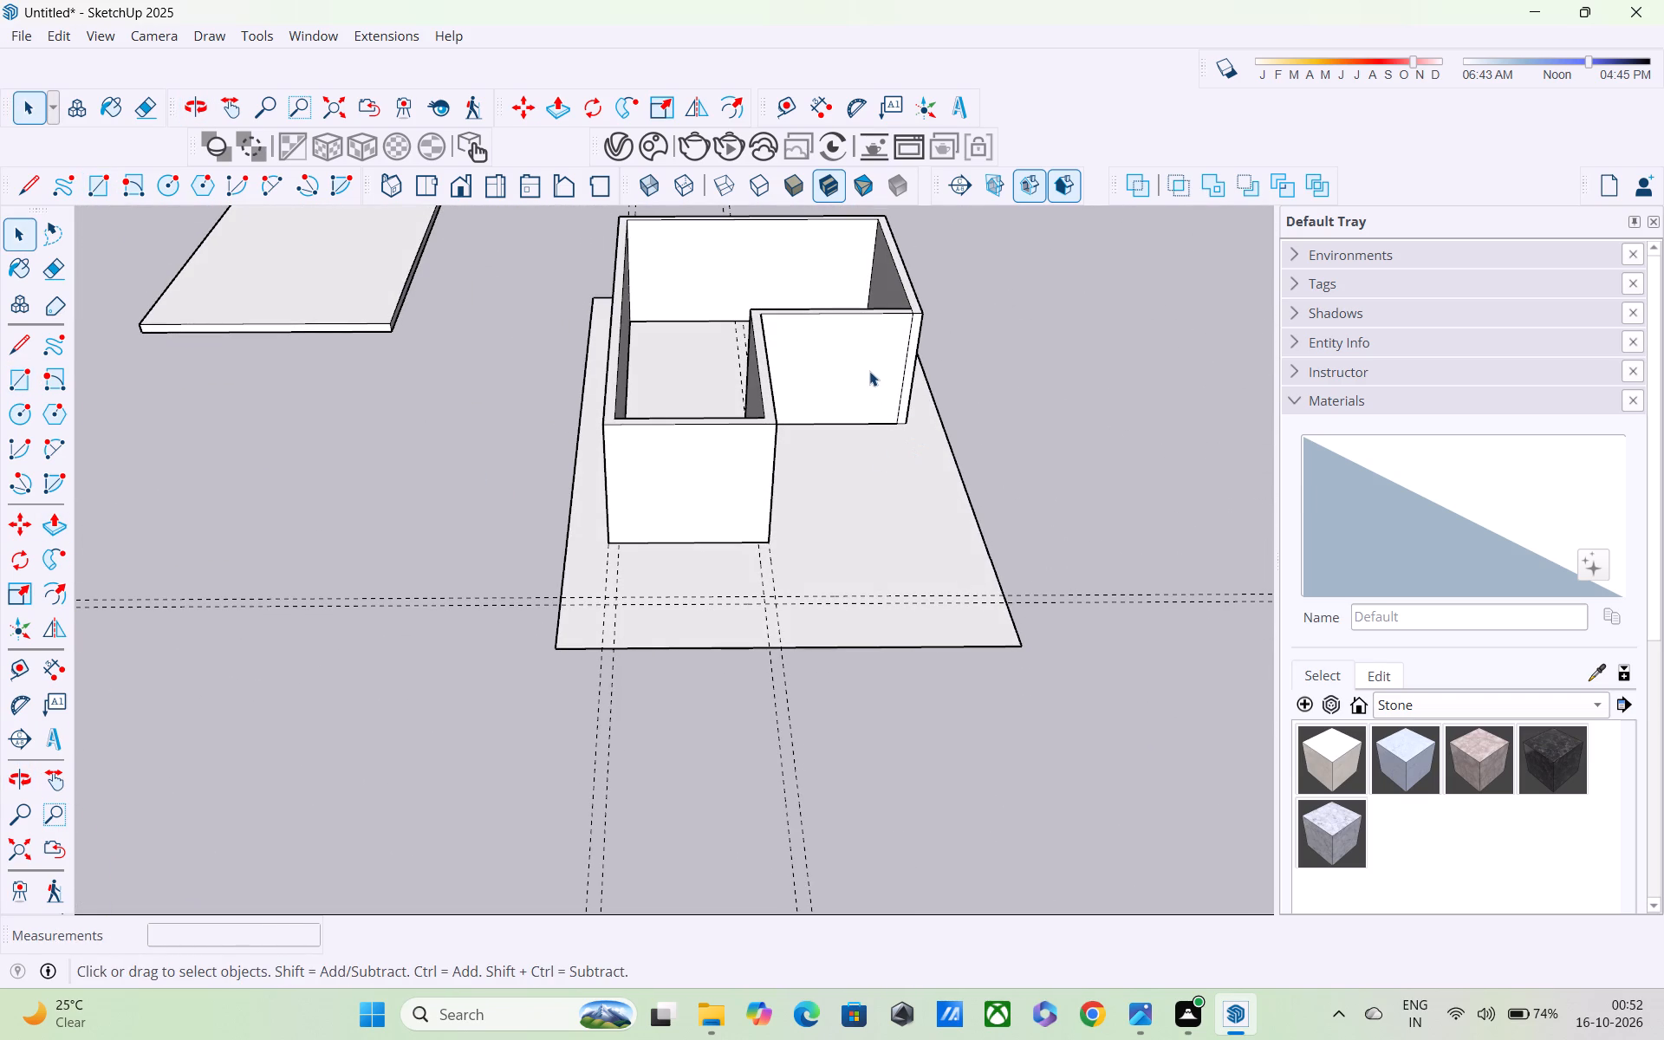
pyautogui.click(868, 368)
pyautogui.click(1017, 386)
pyautogui.tripleClick(797, 367)
pyautogui.moveTo(860, 436); pyautogui.dragTo(940, 502, button='middle')
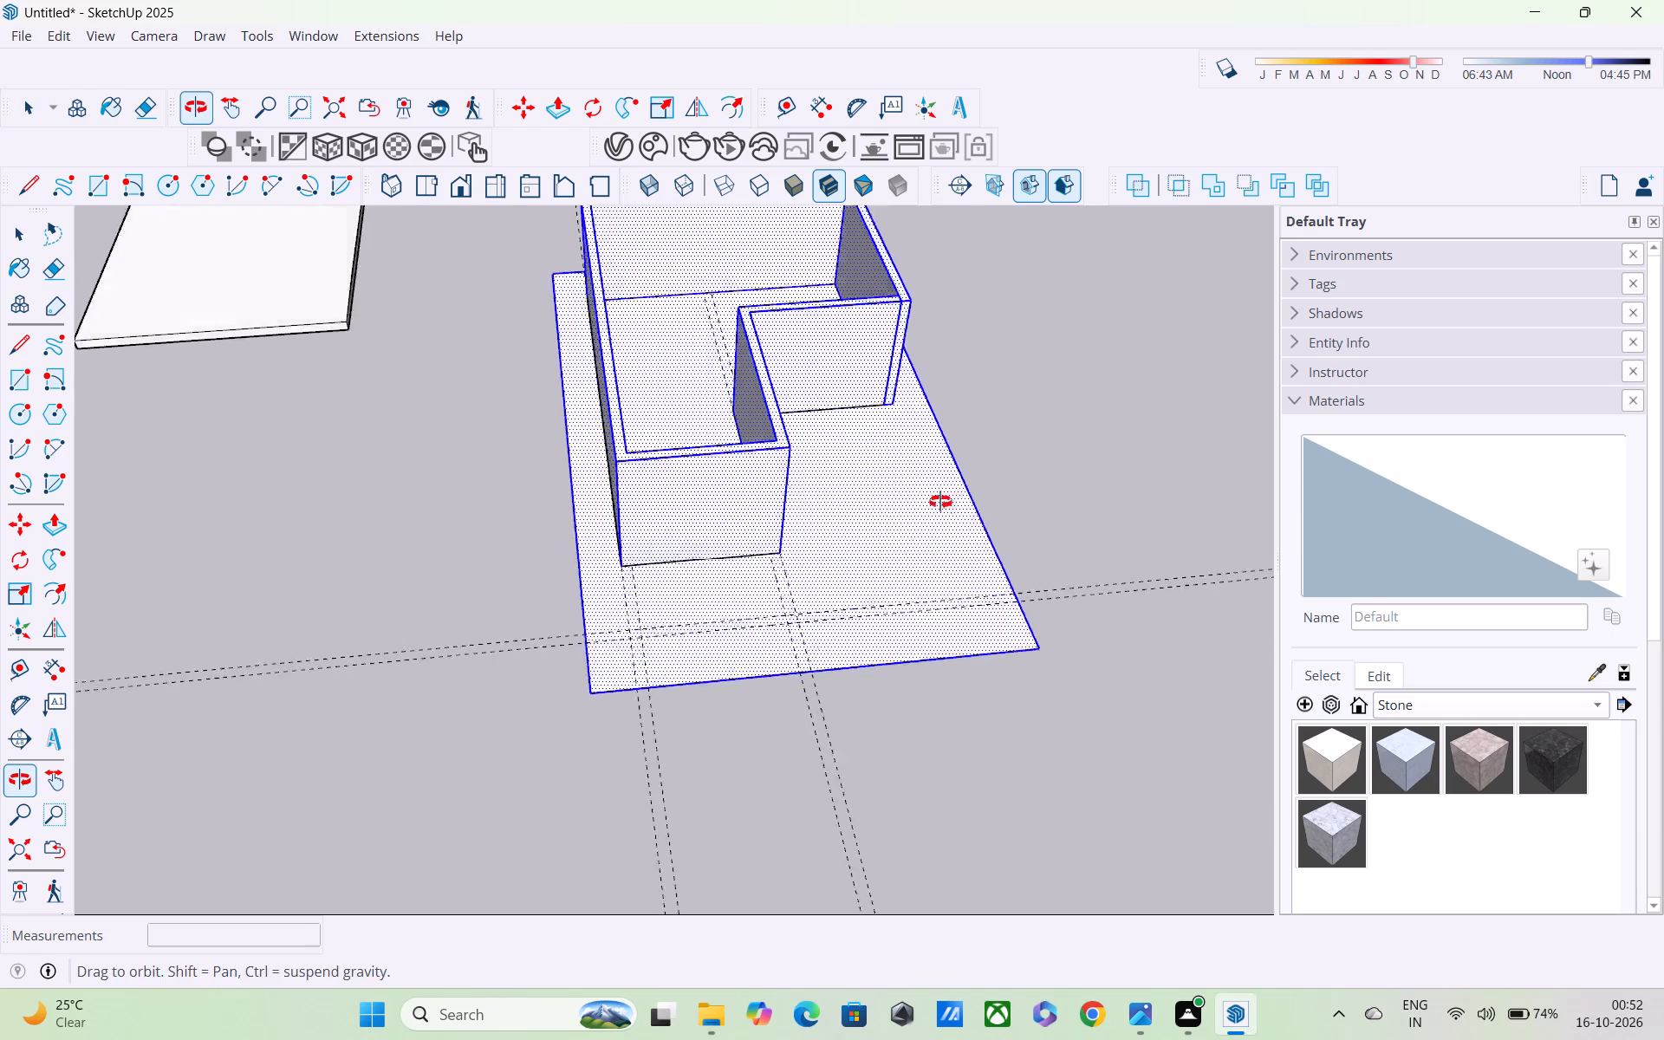
pyautogui.moveTo(940, 502); pyautogui.dragTo(1088, 444, button='middle')
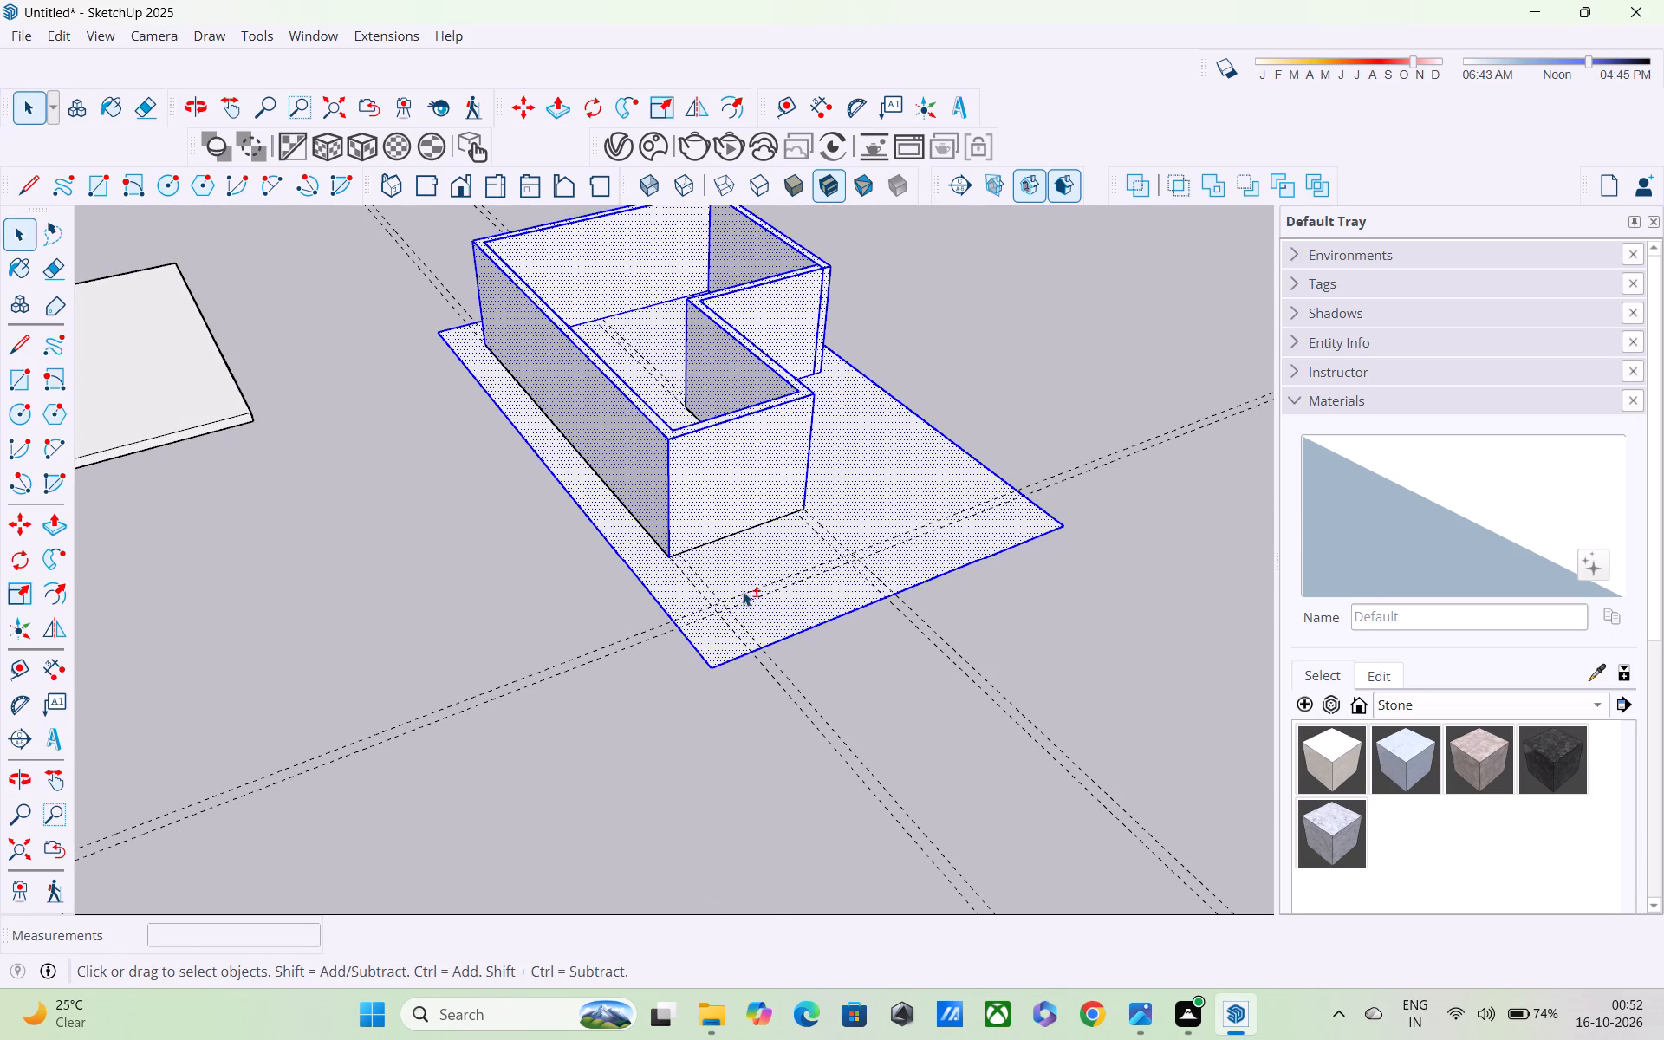
# Remove the plot face around the walls, both long plot edges and the front short plot edge from the selection.
pyautogui.keyDown('shift'); pyautogui.click(728, 582); pyautogui.keyUp('shift')
pyautogui.keyDown('shift'); pyautogui.scroll(4, 699, 545); pyautogui.keyUp('shift')
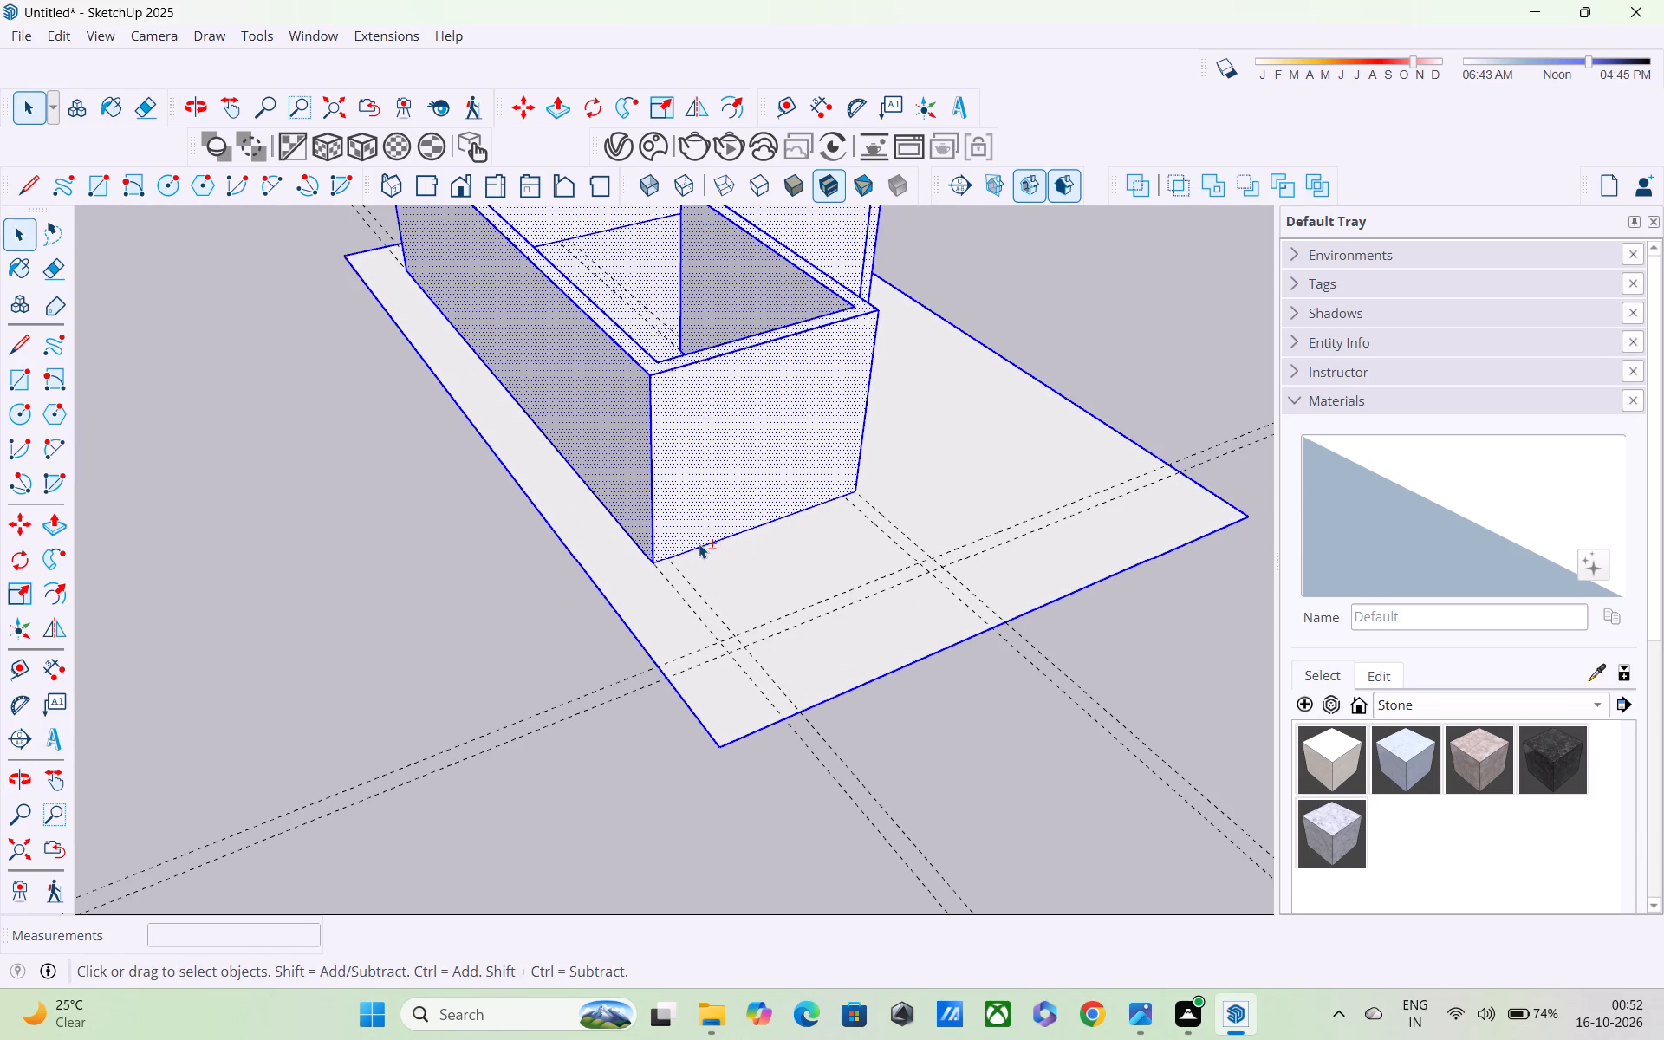
pyautogui.keyDown('shift'); pyautogui.click(634, 634); pyautogui.keyUp('shift')
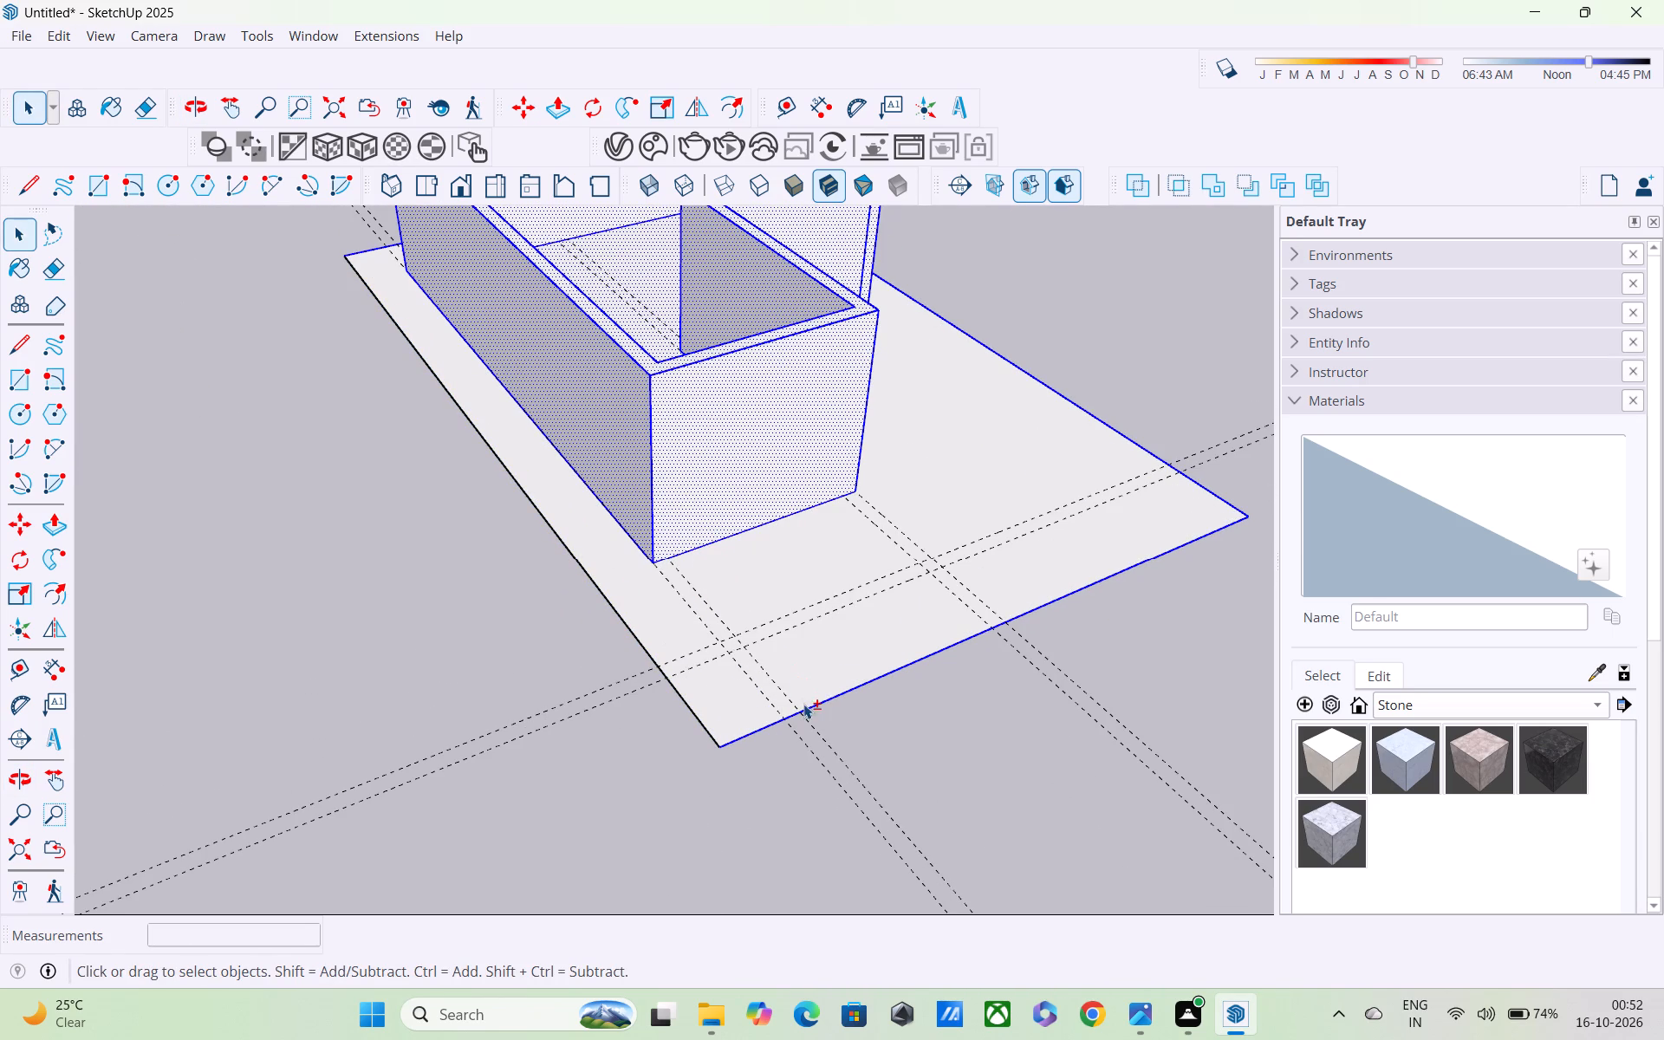
pyautogui.keyDown('shift'); pyautogui.click(822, 701); pyautogui.keyUp('shift')
pyautogui.keyDown('shift'); pyautogui.moveTo(883, 686); pyautogui.dragTo(881, 686, button='middle'); pyautogui.keyUp('shift')
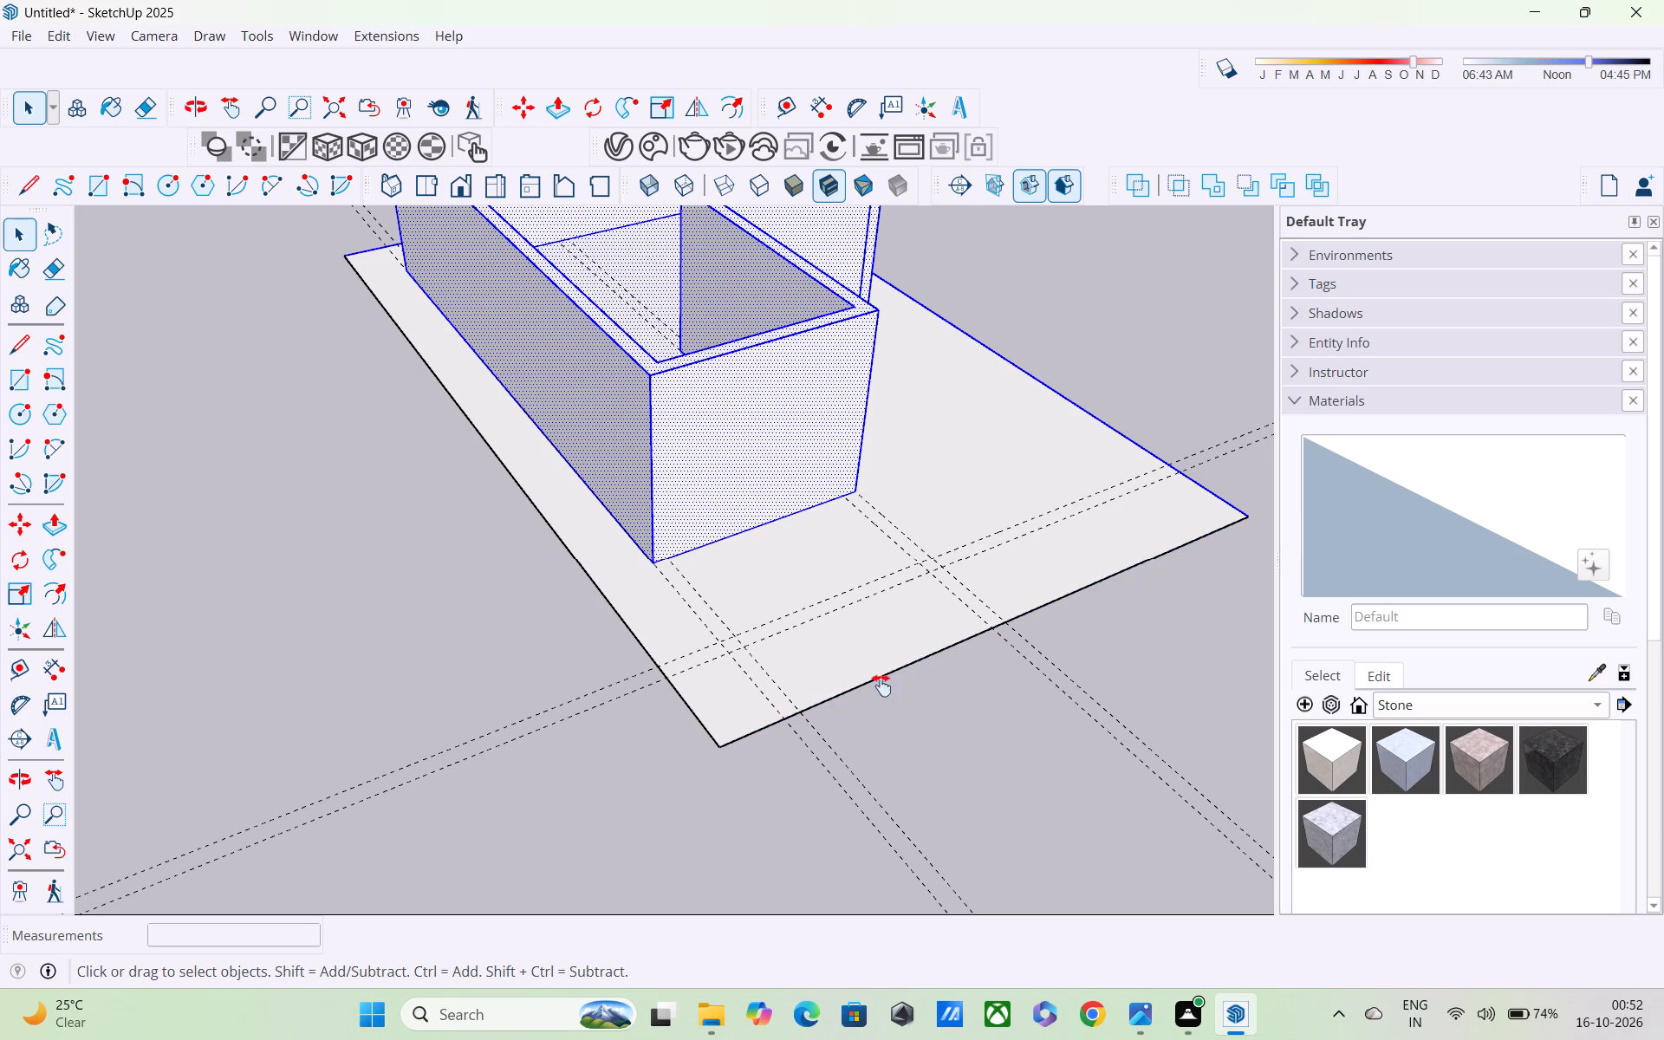
pyautogui.keyDown('shift'); pyautogui.moveTo(881, 686); pyautogui.dragTo(274, 720, button='middle'); pyautogui.keyUp('shift')
pyautogui.keyDown('shift'); pyautogui.scroll(3, 622, 555); pyautogui.keyUp('shift')
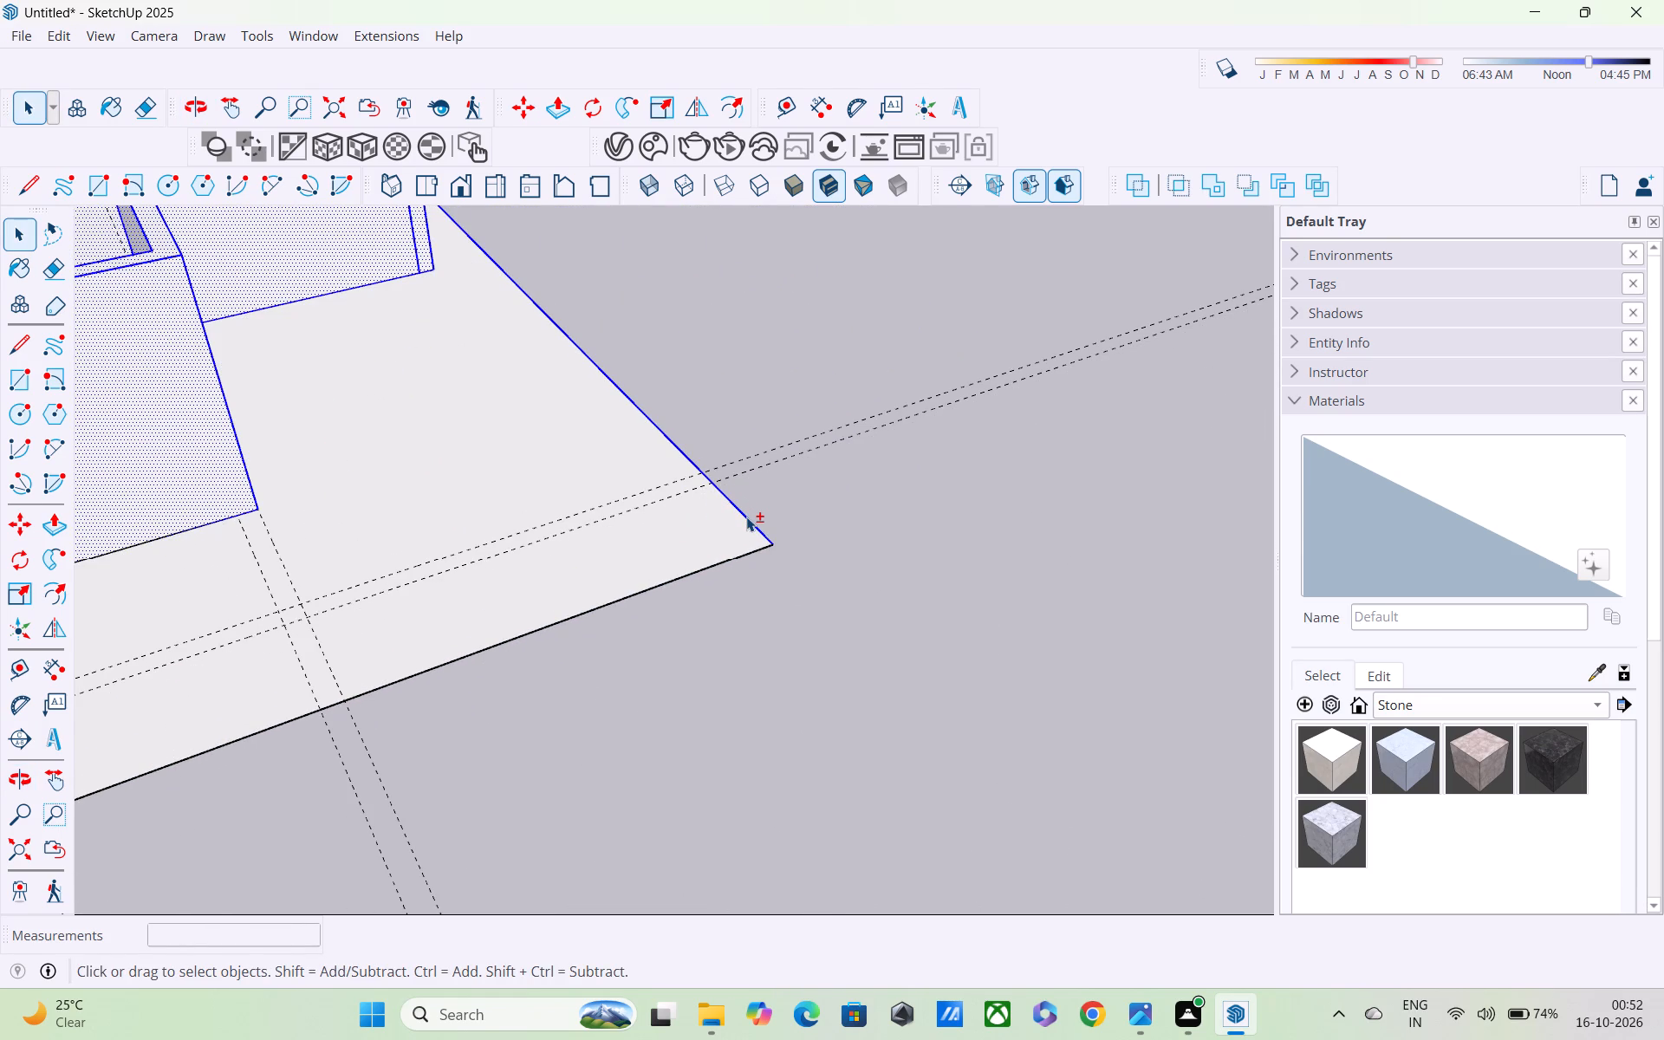
pyautogui.keyDown('shift'); pyautogui.click(746, 517); pyautogui.keyUp('shift')
# Remove the plot's remaining short edge, behind the walls, from the selection.
pyautogui.keyDown('shift'); pyautogui.moveTo(764, 539); pyautogui.dragTo(928, 614, button='middle'); pyautogui.keyUp('shift')
pyautogui.scroll(-3, 517, 482)
pyautogui.moveTo(572, 510); pyautogui.dragTo(1112, 476, button='middle')
pyautogui.scroll(1, 1099, 455)
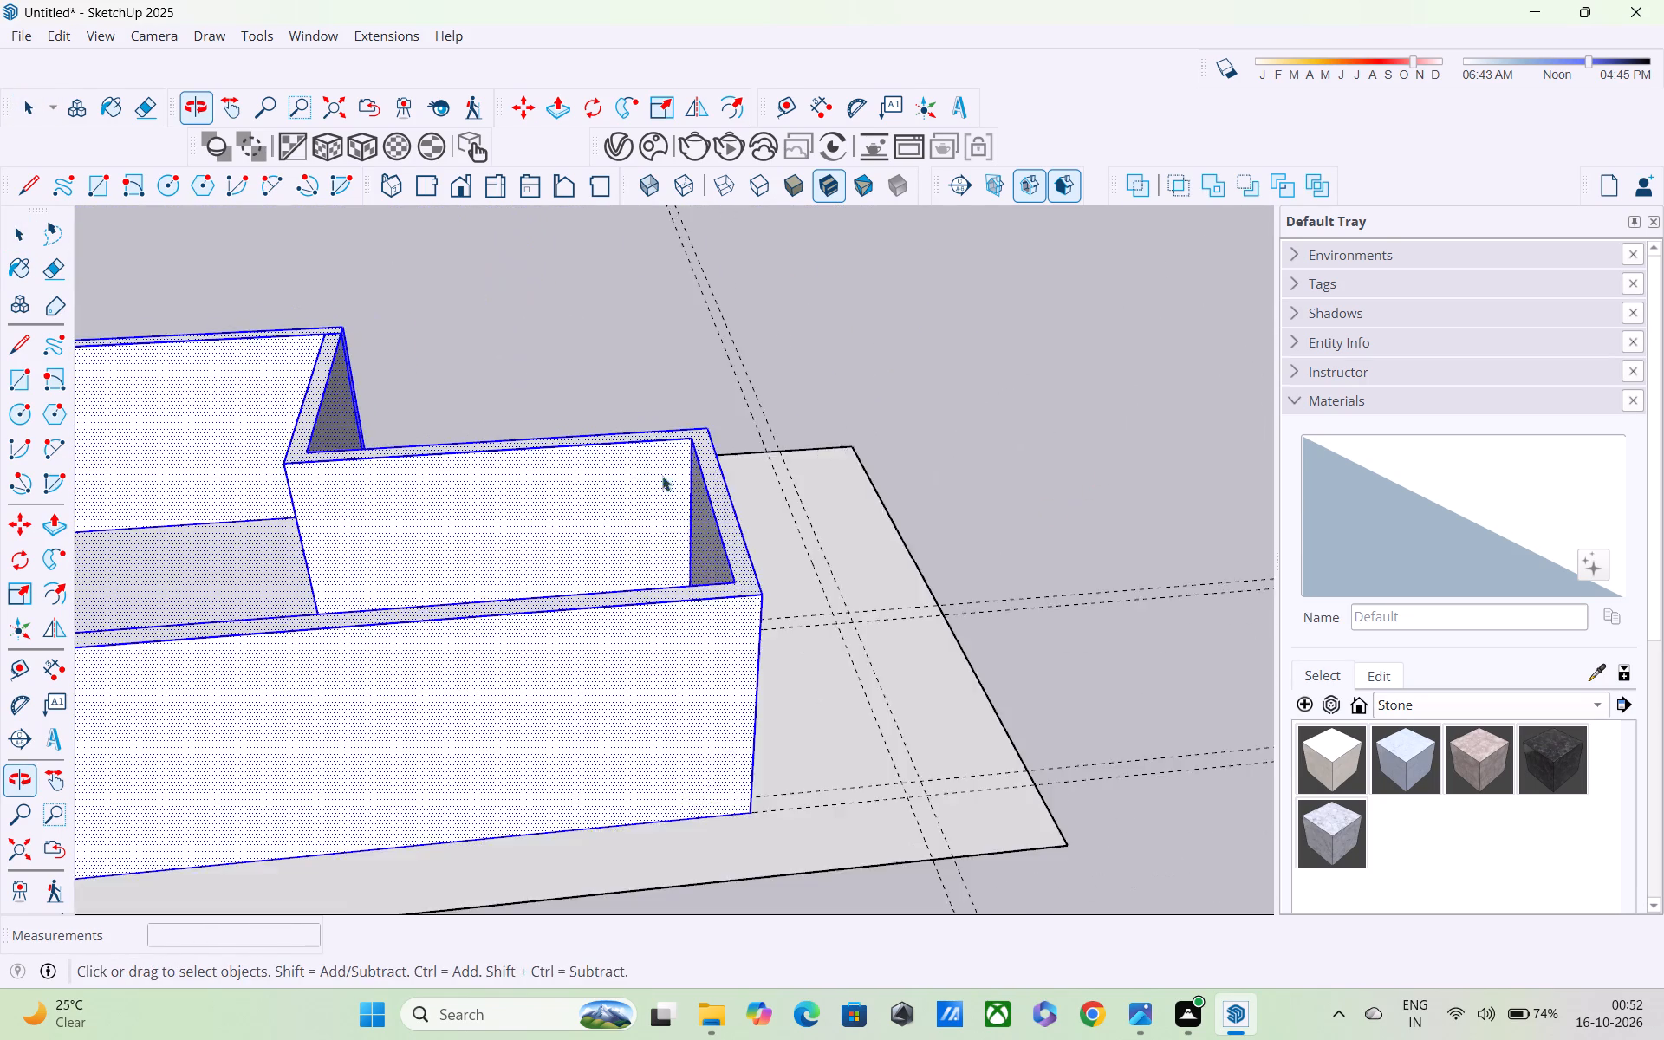
pyautogui.keyDown('shift'); pyautogui.moveTo(334, 562); pyautogui.dragTo(960, 393, button='middle'); pyautogui.keyUp('shift')
pyautogui.keyDown('shift'); pyautogui.scroll(-2, 426, 543); pyautogui.keyUp('shift')
pyautogui.keyDown('shift'); pyautogui.moveTo(244, 666); pyautogui.dragTo(457, 653, button='middle'); pyautogui.keyUp('shift')
pyautogui.keyDown('shift'); pyautogui.scroll(2, 457, 653); pyautogui.keyUp('shift')
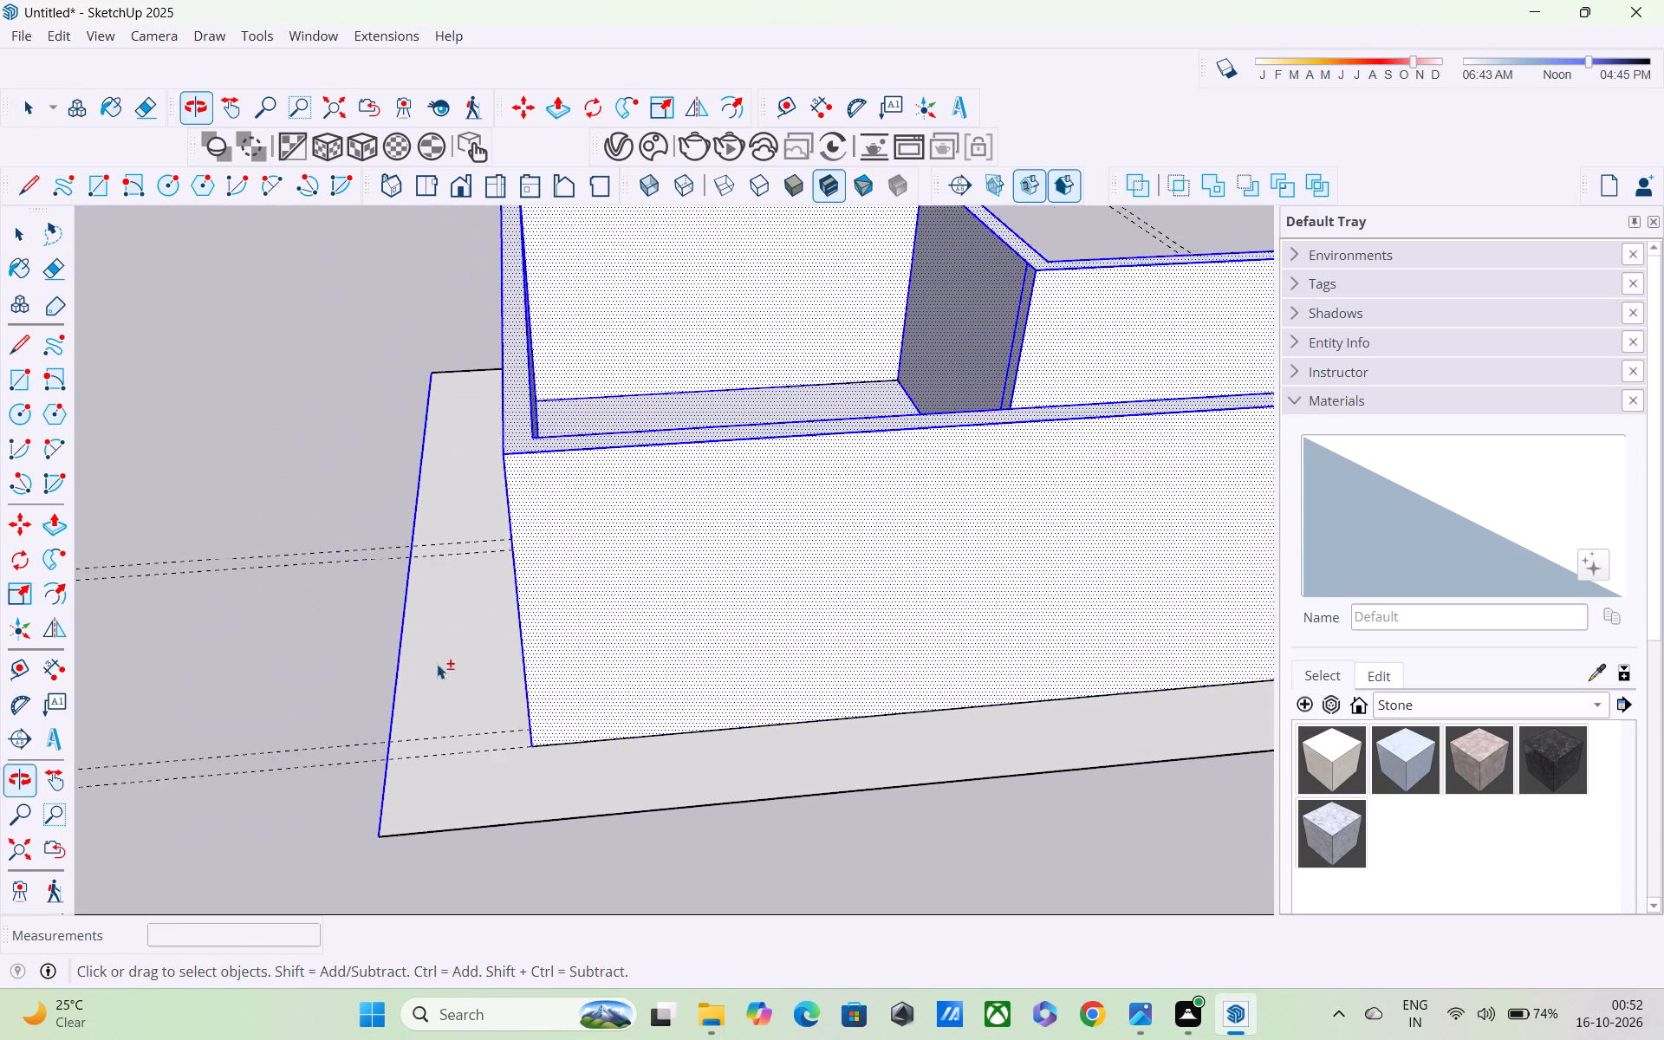
pyautogui.keyDown('shift'); pyautogui.scroll(3, 437, 664); pyautogui.keyUp('shift')
pyautogui.keyDown('shift'); pyautogui.click(387, 651); pyautogui.keyUp('shift')
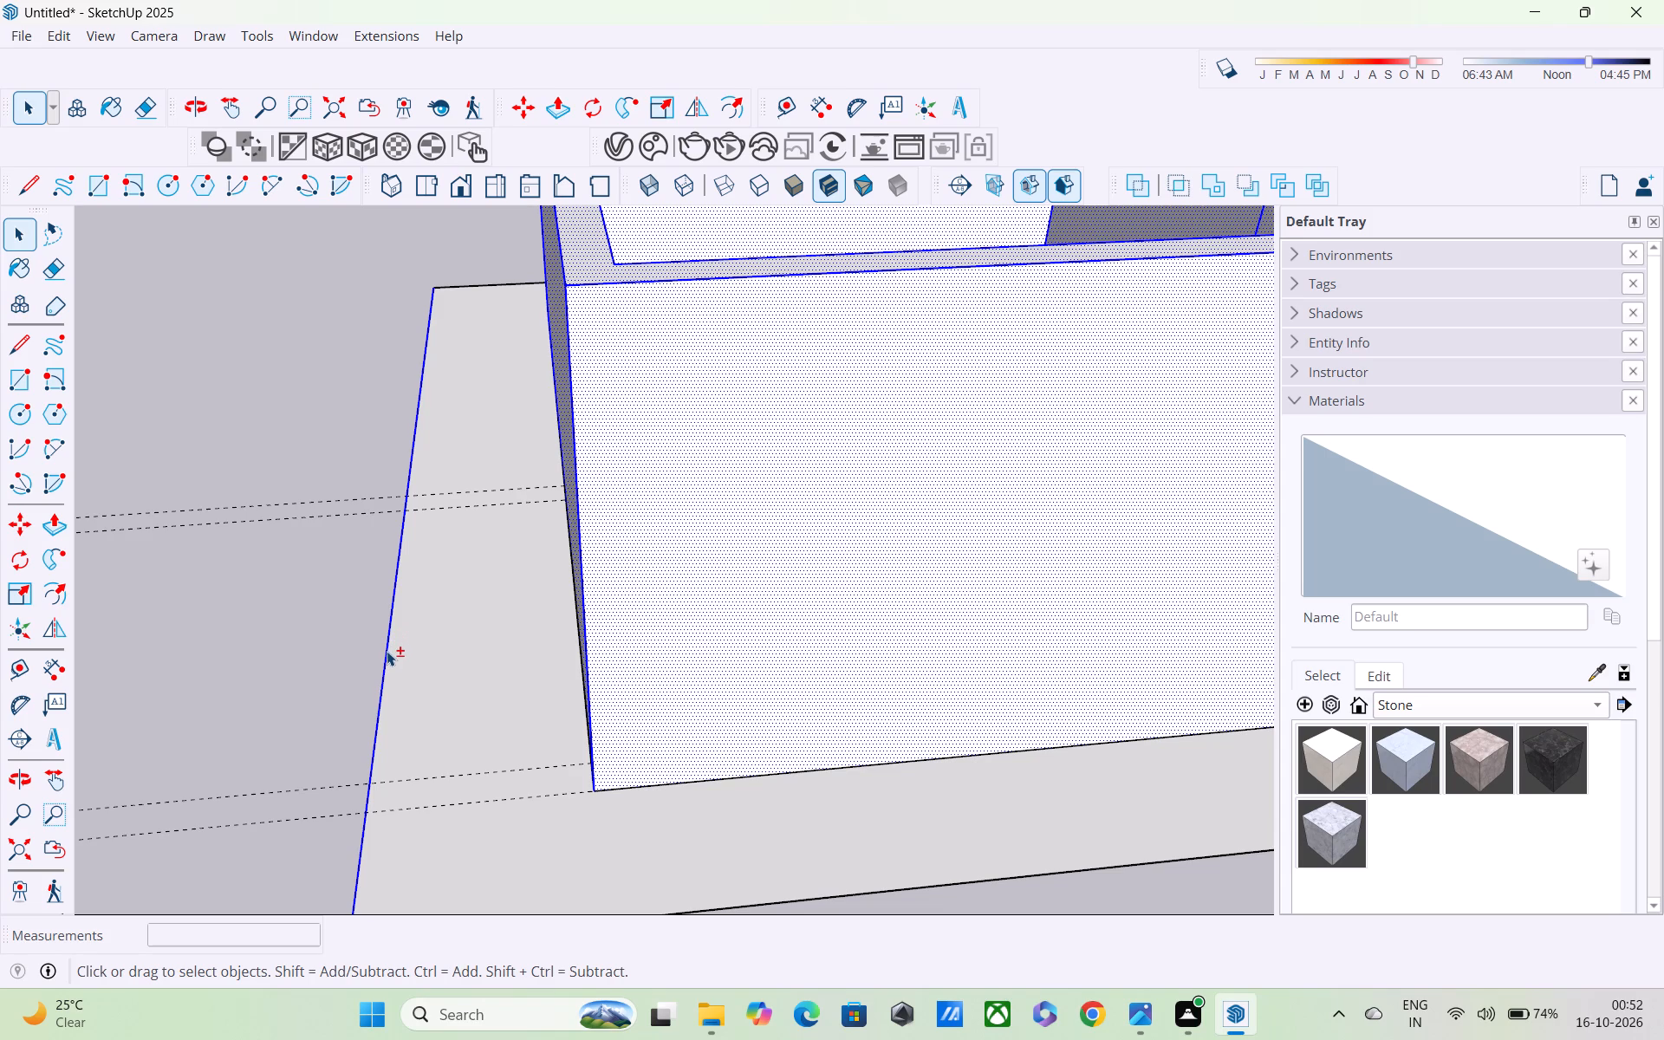
pyautogui.keyDown('shift'); pyautogui.scroll(-8, 387, 652); pyautogui.keyUp('shift')
pyautogui.keyDown('shift'); pyautogui.moveTo(383, 650); pyautogui.dragTo(185, 618, button='middle'); pyautogui.keyUp('shift')
pyautogui.scroll(1, 185, 618)
pyautogui.scroll(-5, 185, 618)
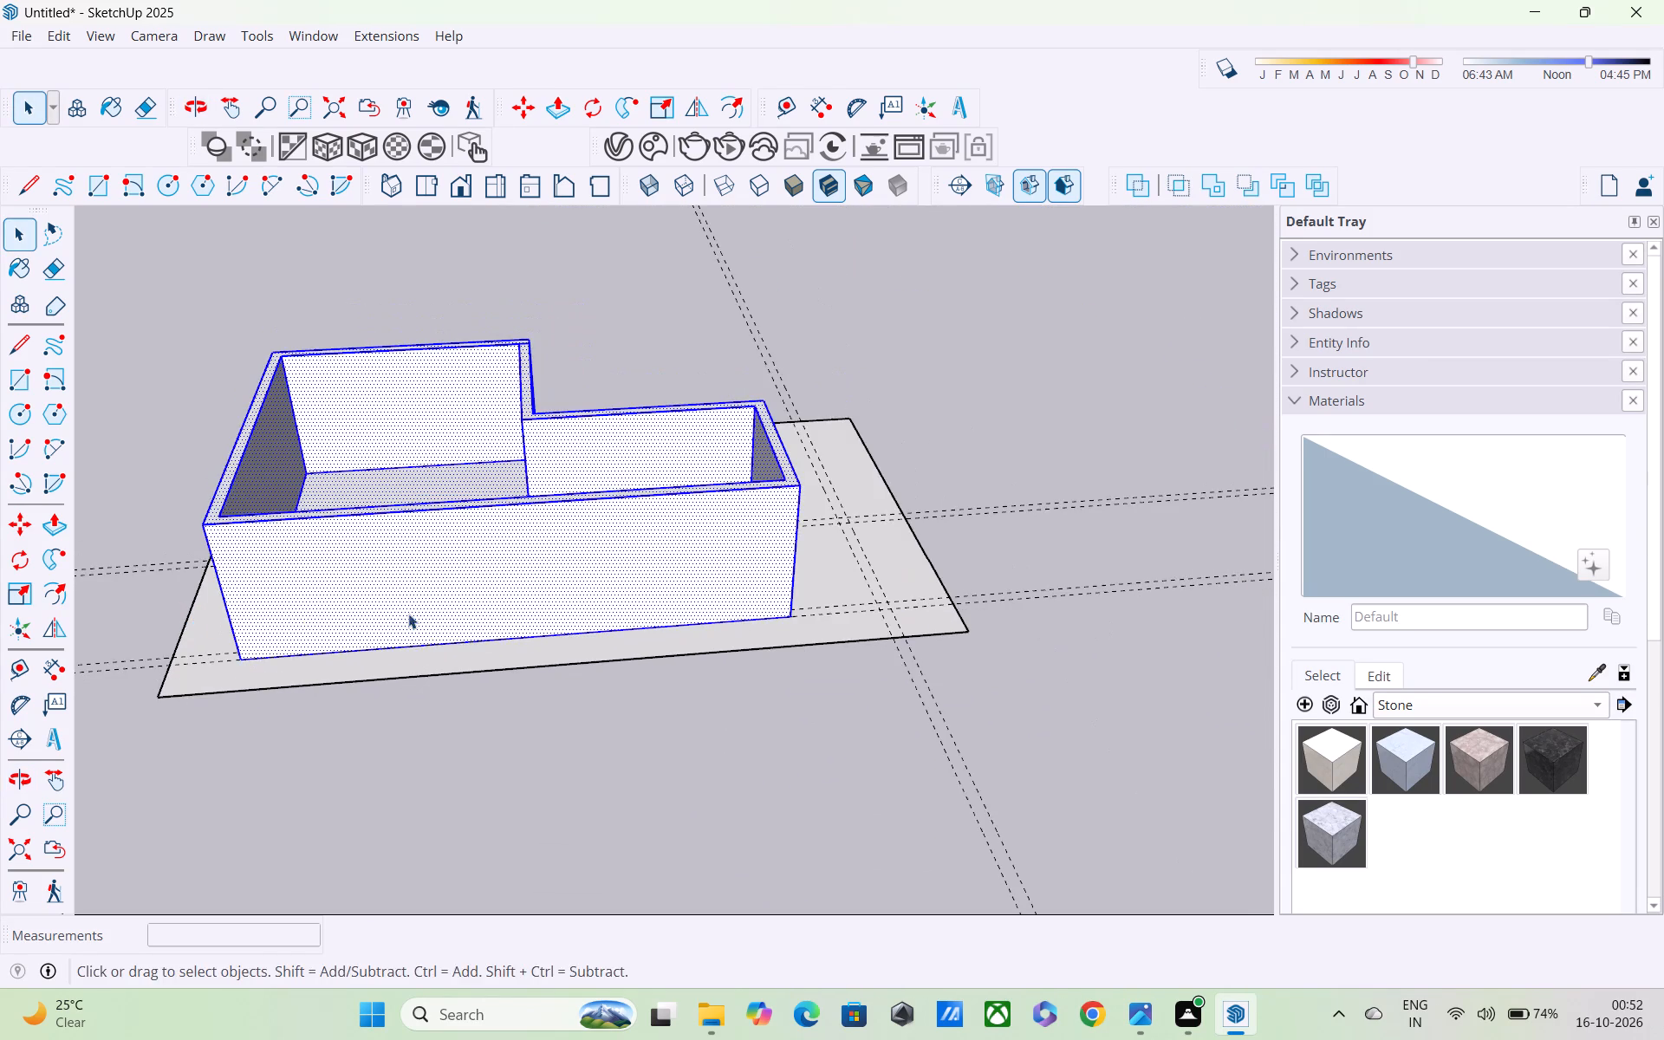
# Make the selected L-shaped walls a group and clear the selection.
pyautogui.moveTo(524, 607); pyautogui.dragTo(112, 639, button='middle')
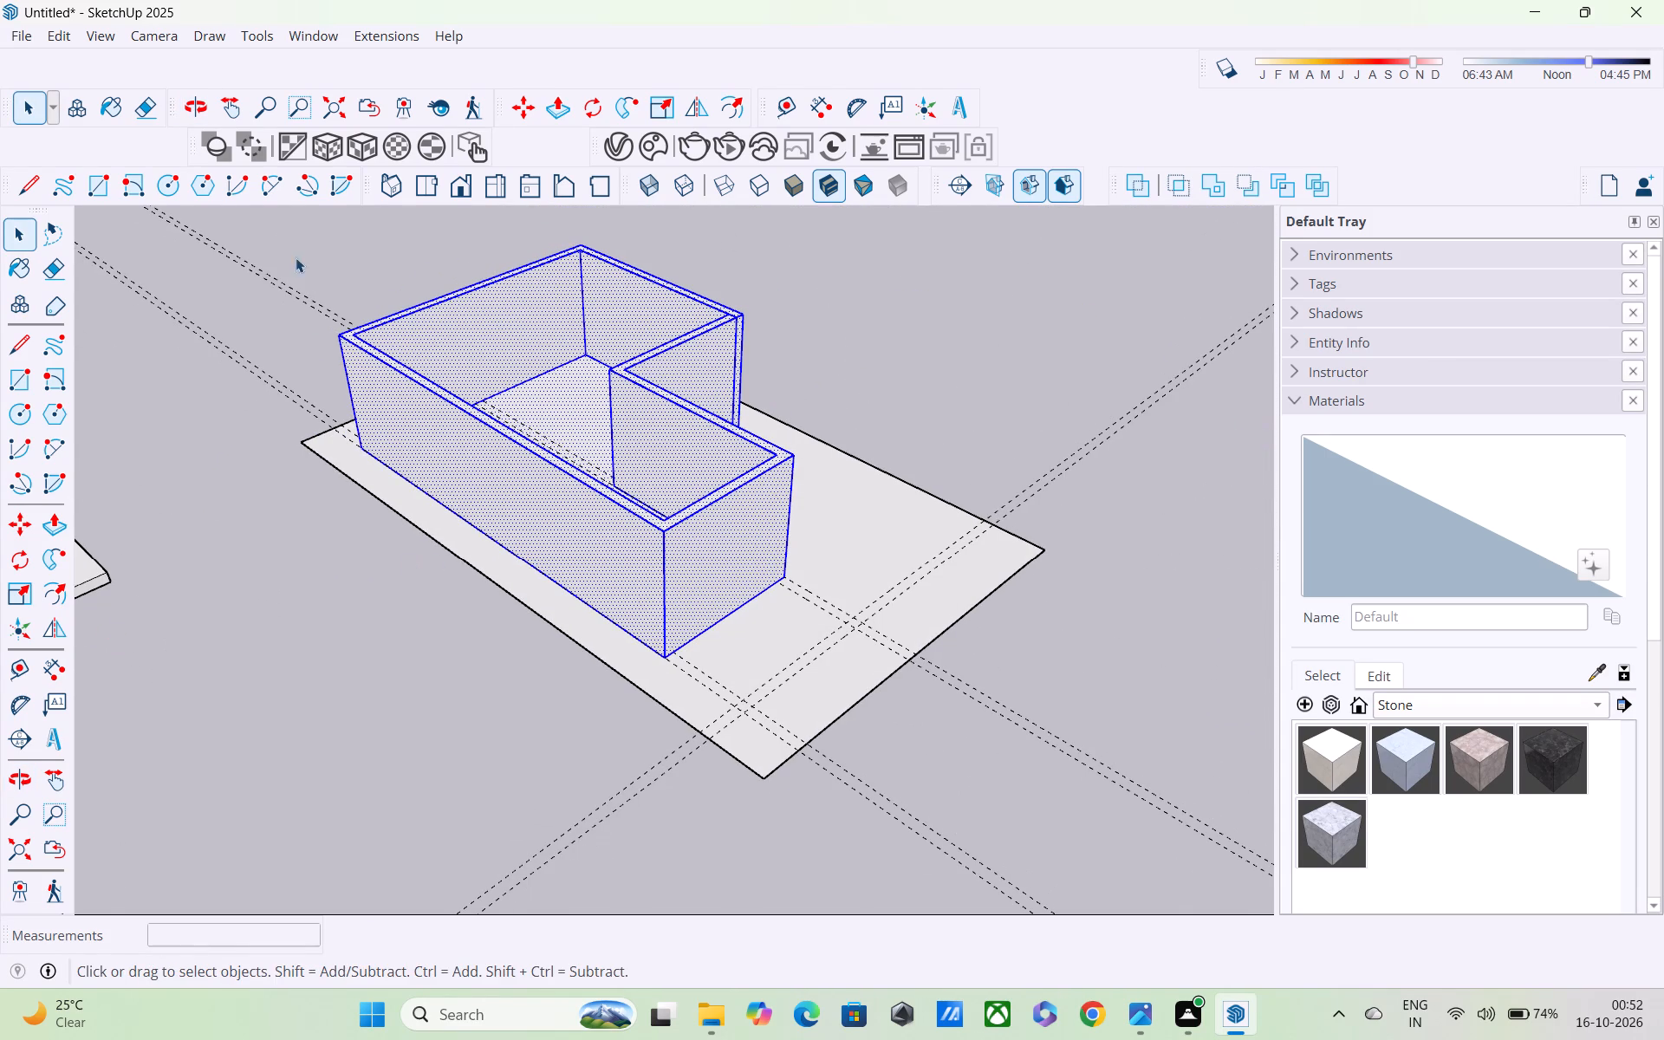
pyautogui.click(57, 32)
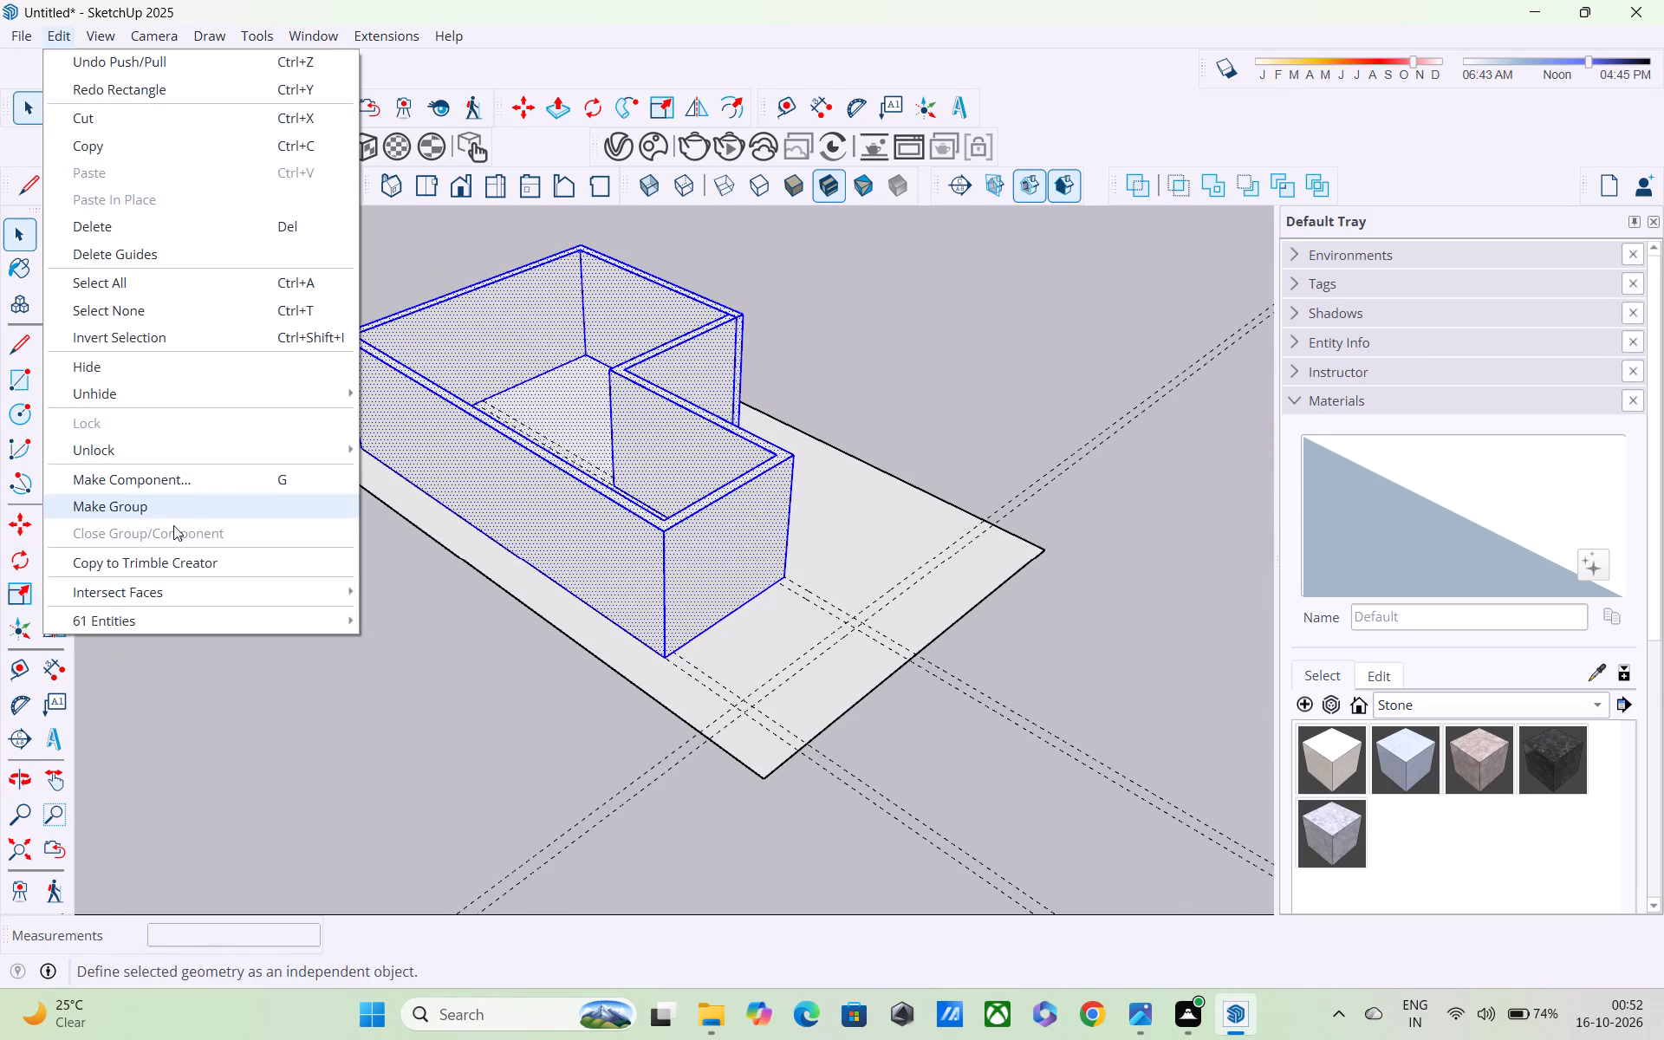
pyautogui.click(145, 506)
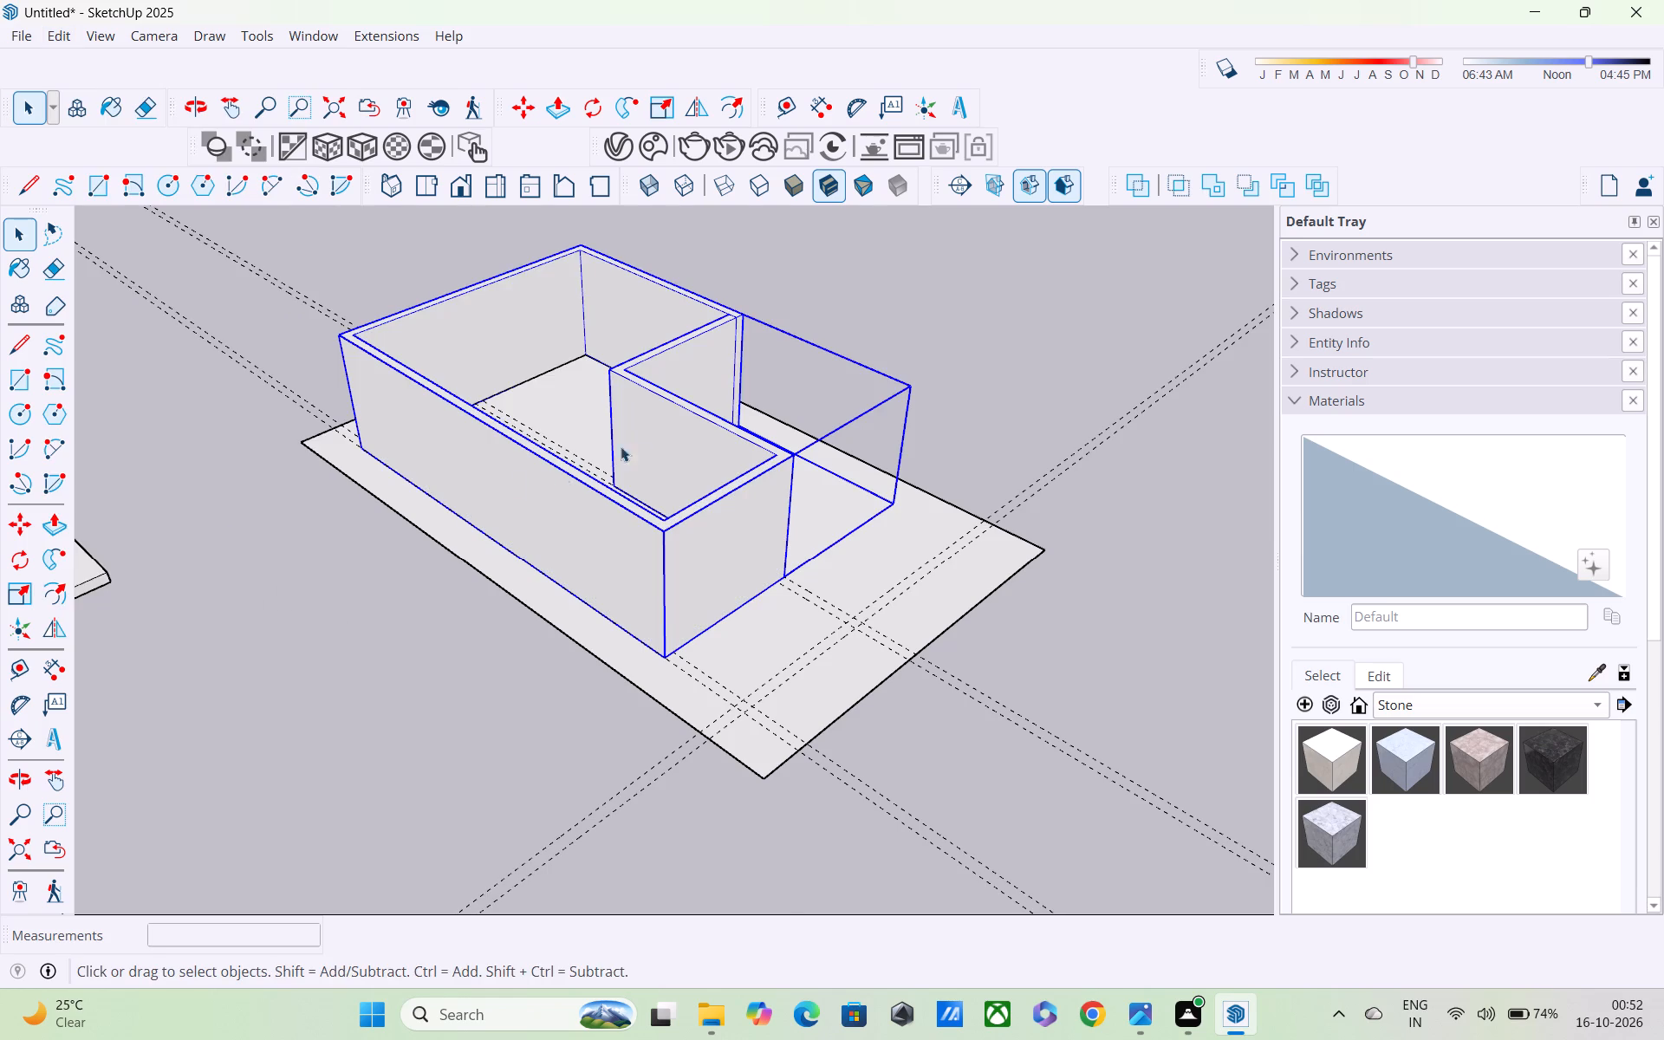
pyautogui.moveTo(604, 446); pyautogui.dragTo(319, 456, button='middle')
pyautogui.click(1037, 324)
# Open and close the L-shaped wall group to check that it is separate from the plot.
pyautogui.moveTo(777, 407); pyautogui.dragTo(741, 387, button='middle')
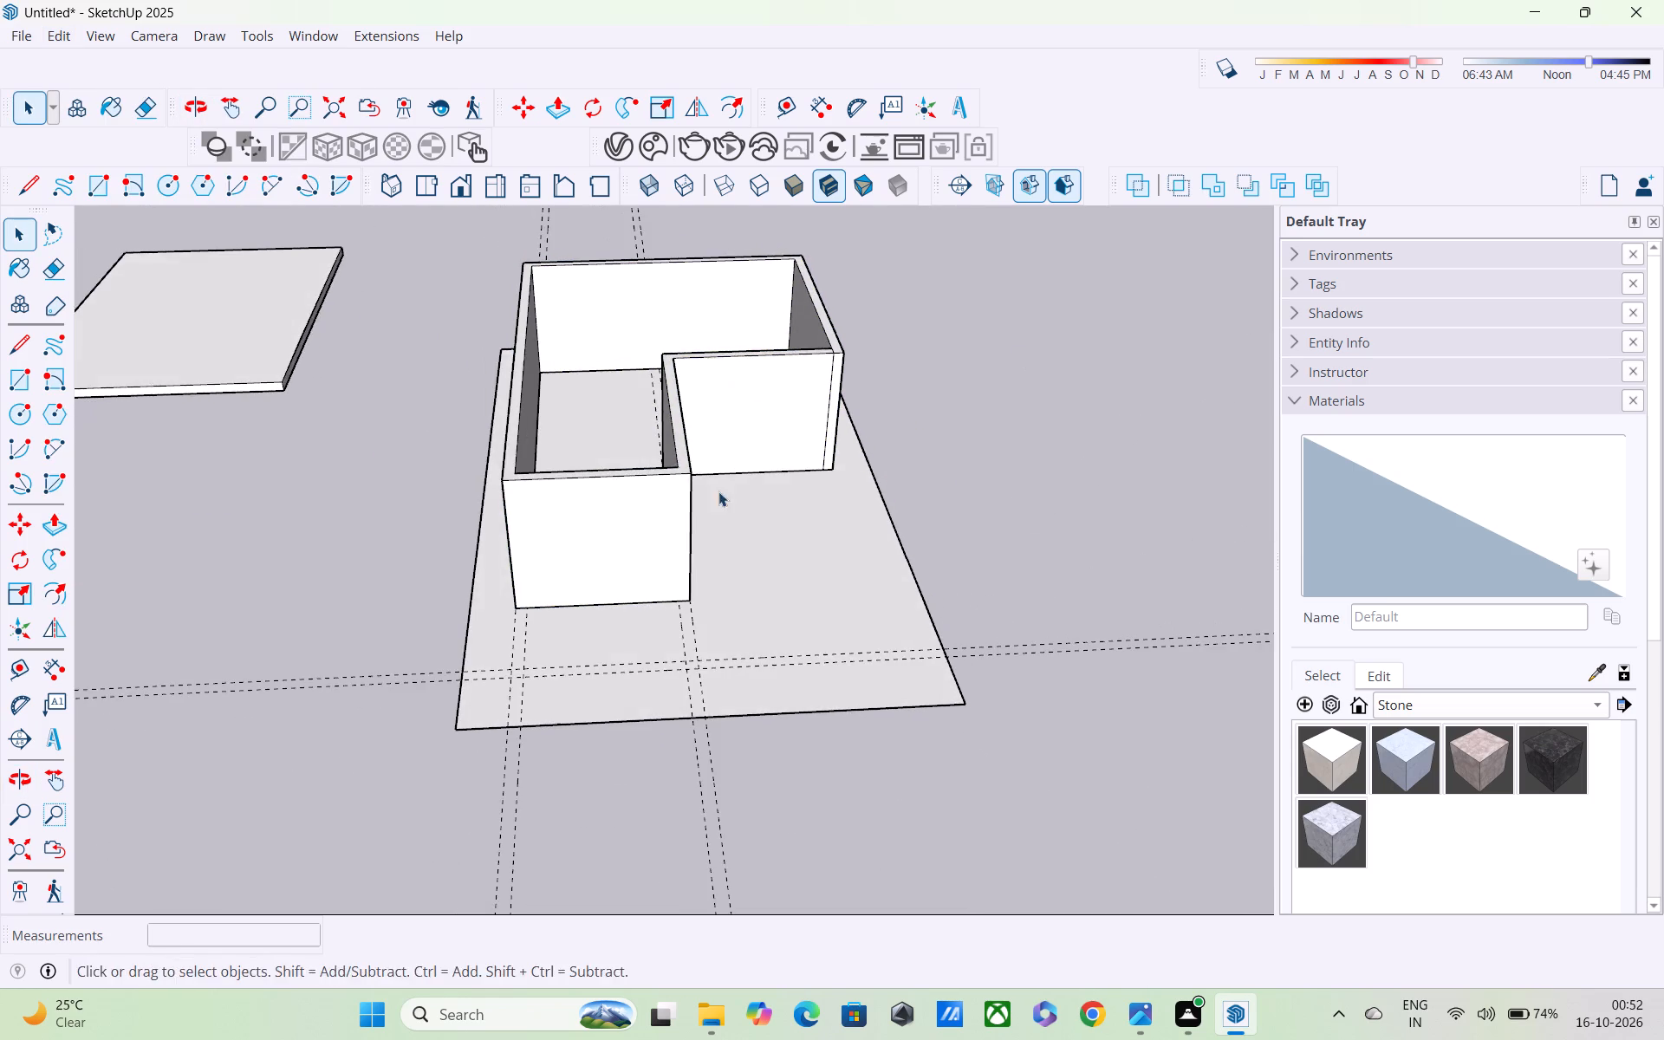
pyautogui.moveTo(702, 478); pyautogui.dragTo(670, 435, button='middle')
pyautogui.doubleClick(643, 484)
pyautogui.click(1013, 357)
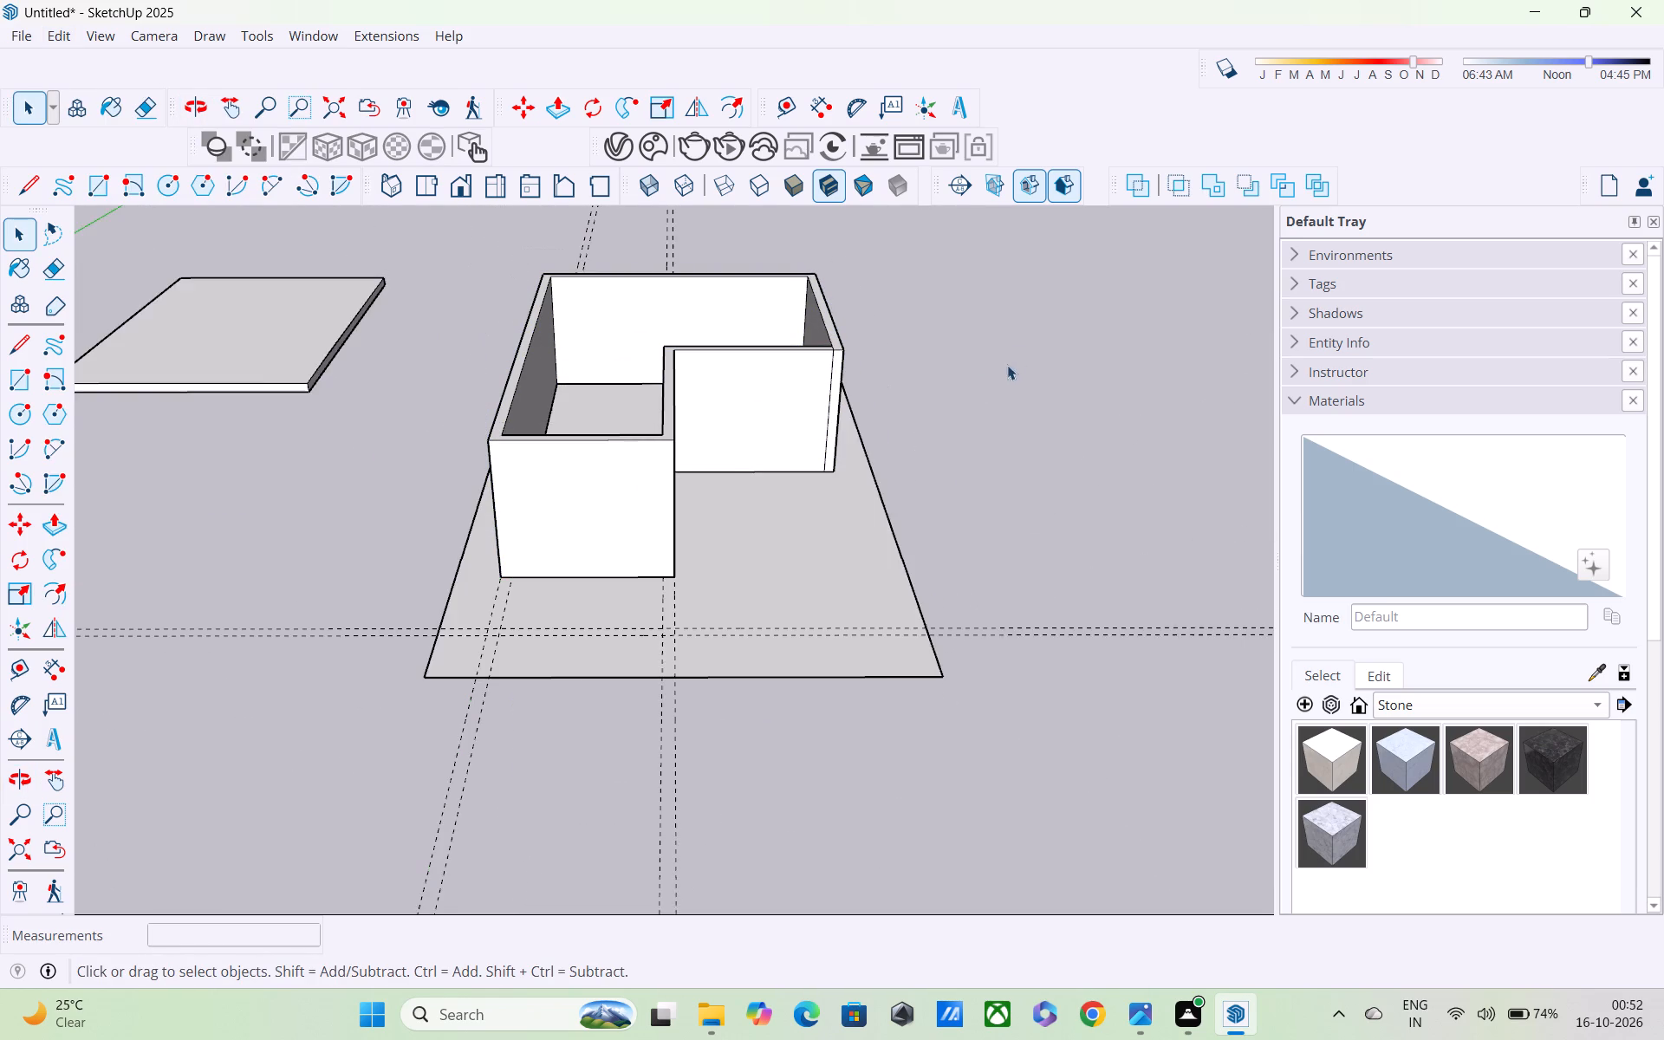
pyautogui.moveTo(787, 500); pyautogui.dragTo(611, 426, button='middle')
pyautogui.doubleClick(551, 457)
pyautogui.moveTo(744, 471); pyautogui.dragTo(738, 442, button='middle')
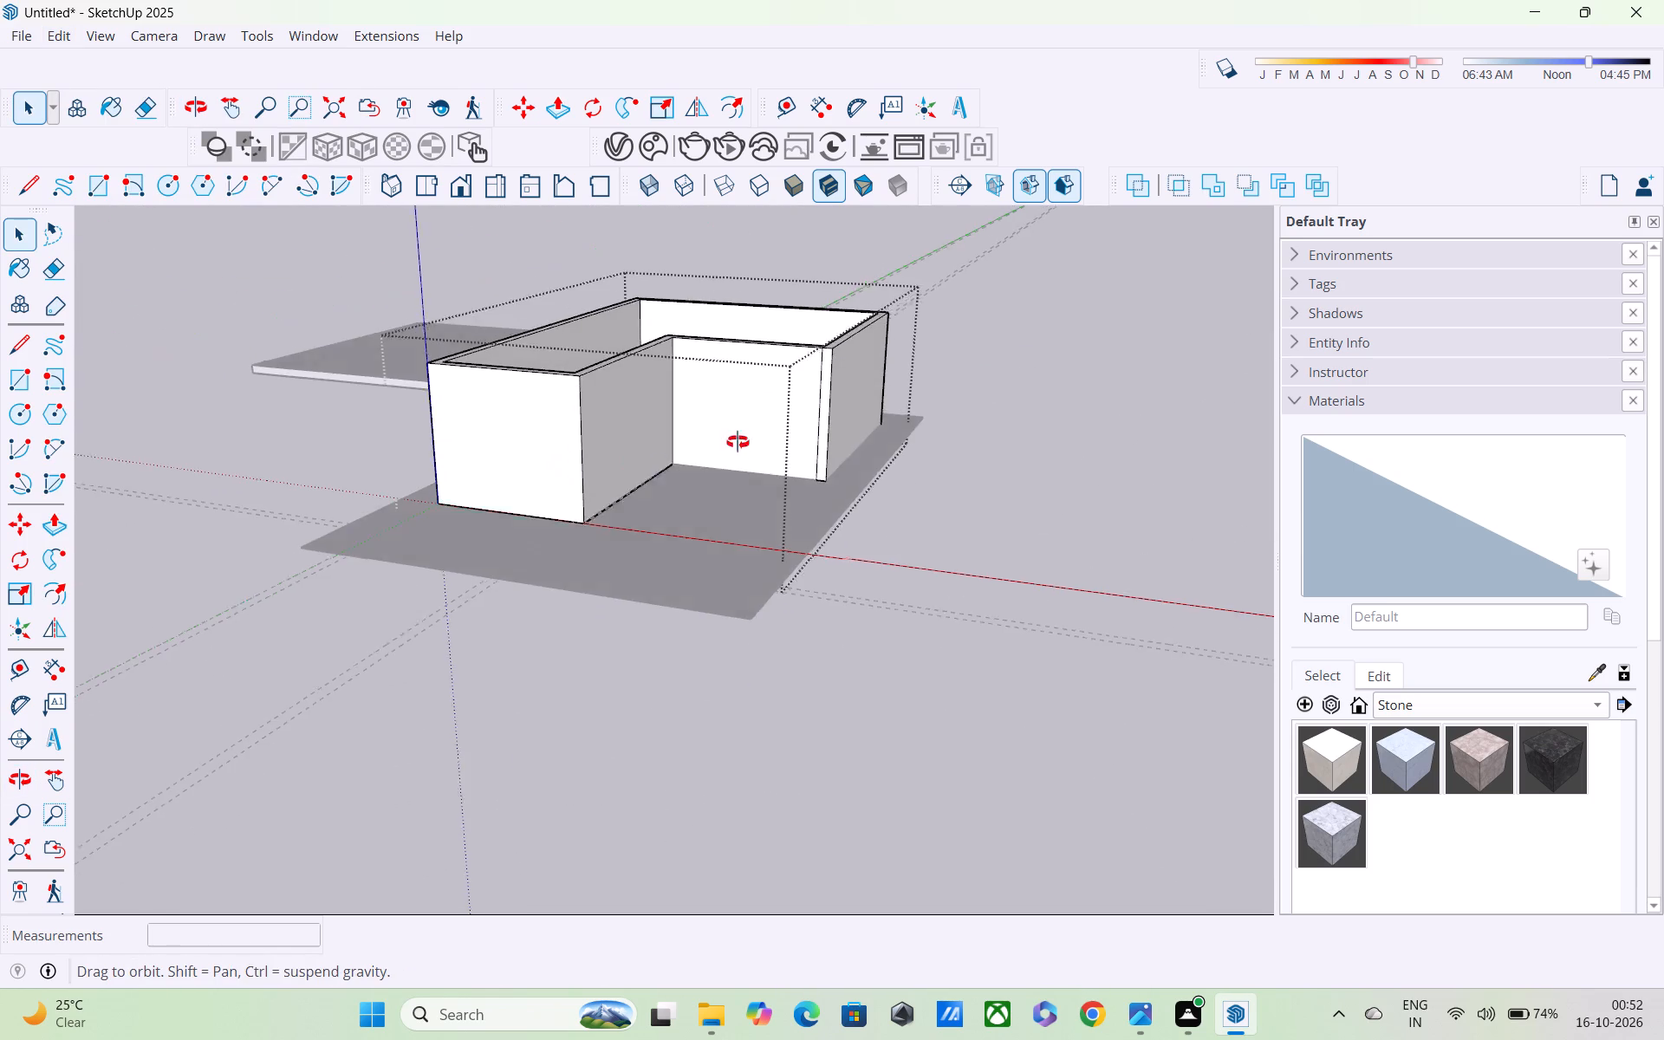
pyautogui.moveTo(738, 442); pyautogui.dragTo(830, 494, button='middle')
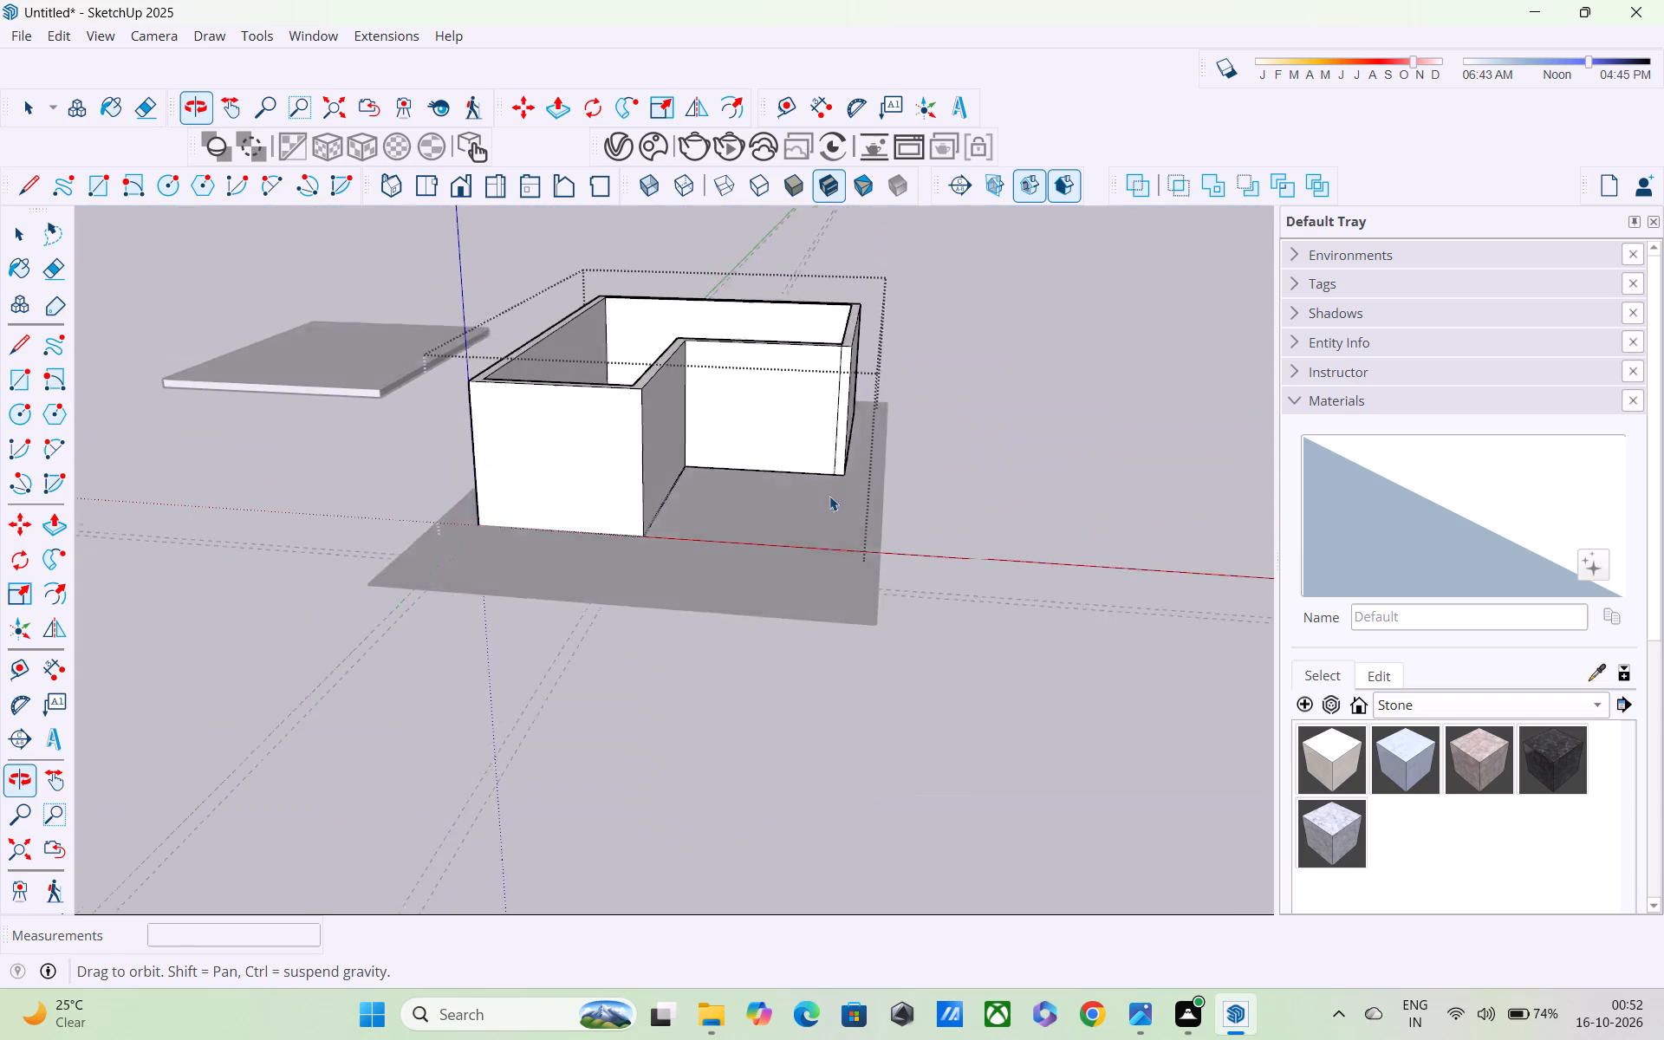
pyautogui.keyDown('shift'); pyautogui.moveTo(796, 510); pyautogui.dragTo(828, 595, button='middle'); pyautogui.keyUp('shift')
pyautogui.click(1018, 421)
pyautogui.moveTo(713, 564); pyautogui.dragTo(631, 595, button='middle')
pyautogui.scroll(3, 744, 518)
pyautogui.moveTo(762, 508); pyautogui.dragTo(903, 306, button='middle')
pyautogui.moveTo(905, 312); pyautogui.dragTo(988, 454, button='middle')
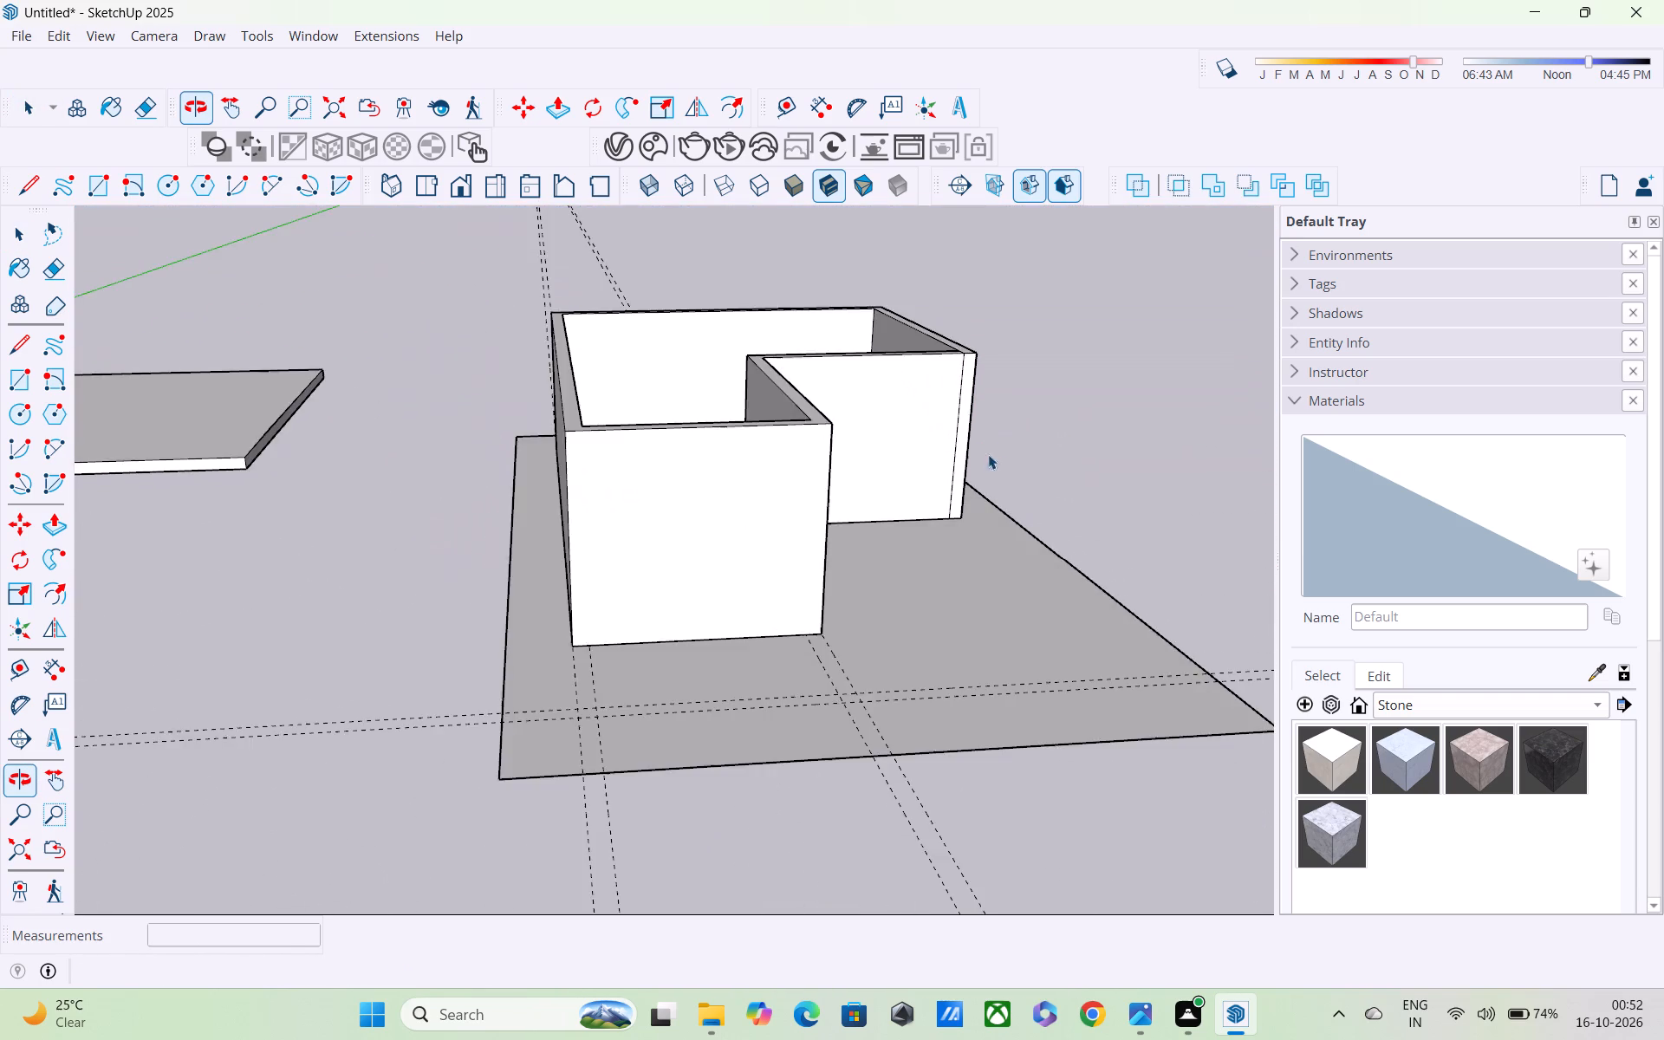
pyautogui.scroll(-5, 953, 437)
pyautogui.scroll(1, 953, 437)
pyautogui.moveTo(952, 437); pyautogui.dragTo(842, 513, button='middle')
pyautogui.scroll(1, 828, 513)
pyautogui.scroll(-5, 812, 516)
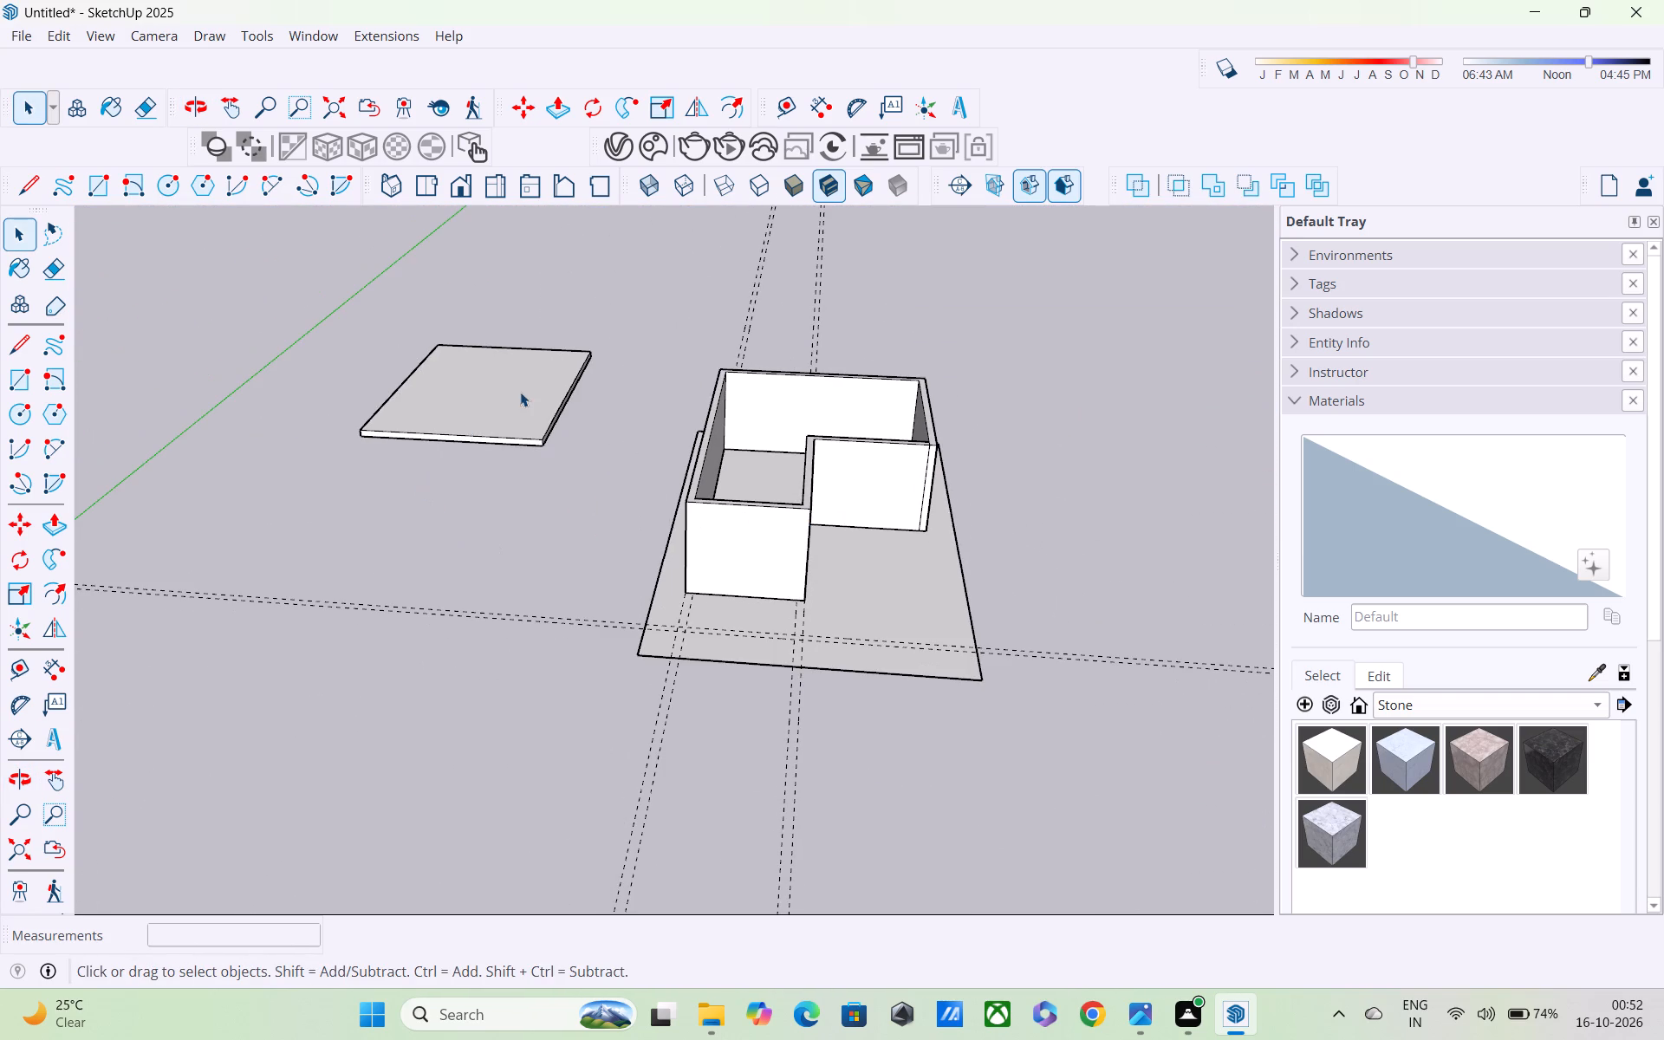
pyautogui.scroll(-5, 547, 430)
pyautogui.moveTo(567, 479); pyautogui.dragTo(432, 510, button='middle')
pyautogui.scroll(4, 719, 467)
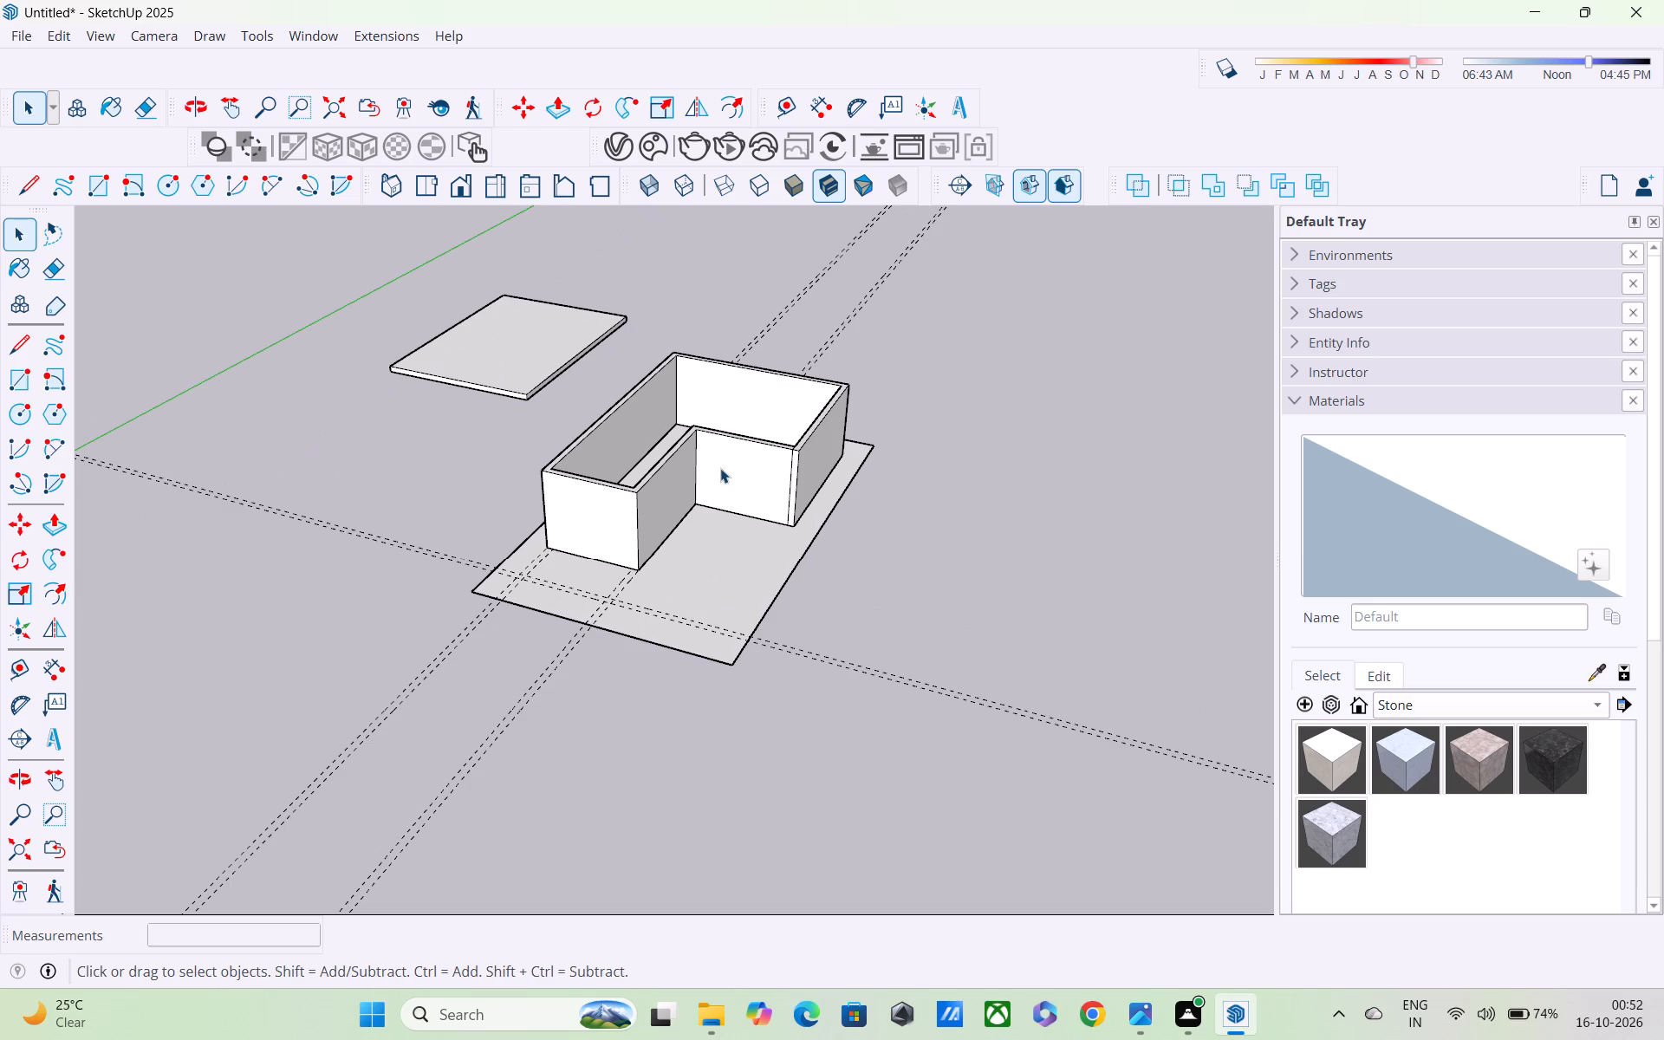
# Draw the outer outline of the front room on the plot along the guides, 6' 9" deep and 11' 6" wide, from the front wall's corners.
pyautogui.moveTo(480, 654); pyautogui.dragTo(687, 650, button='middle')
pyautogui.scroll(5, 672, 515)
pyautogui.scroll(4, 599, 596)
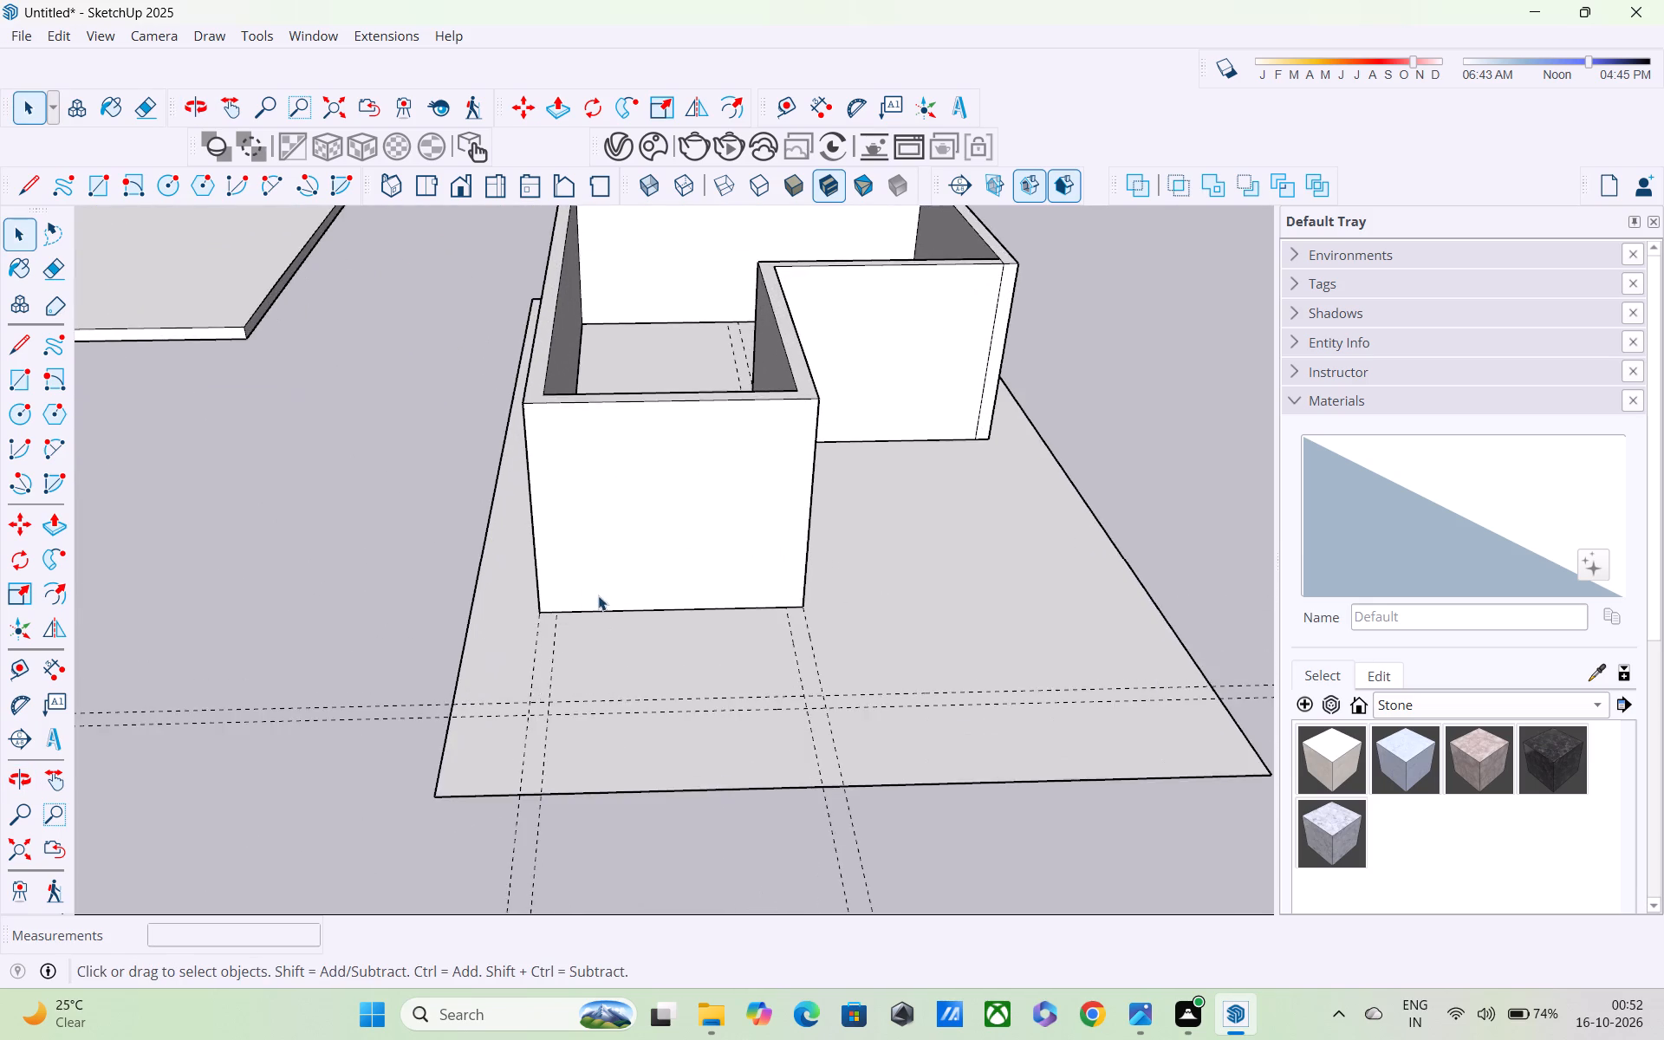
pyautogui.moveTo(598, 595); pyautogui.dragTo(604, 637, button='middle')
pyautogui.scroll(5, 604, 637)
pyautogui.press('l')
pyautogui.scroll(1, 543, 685)
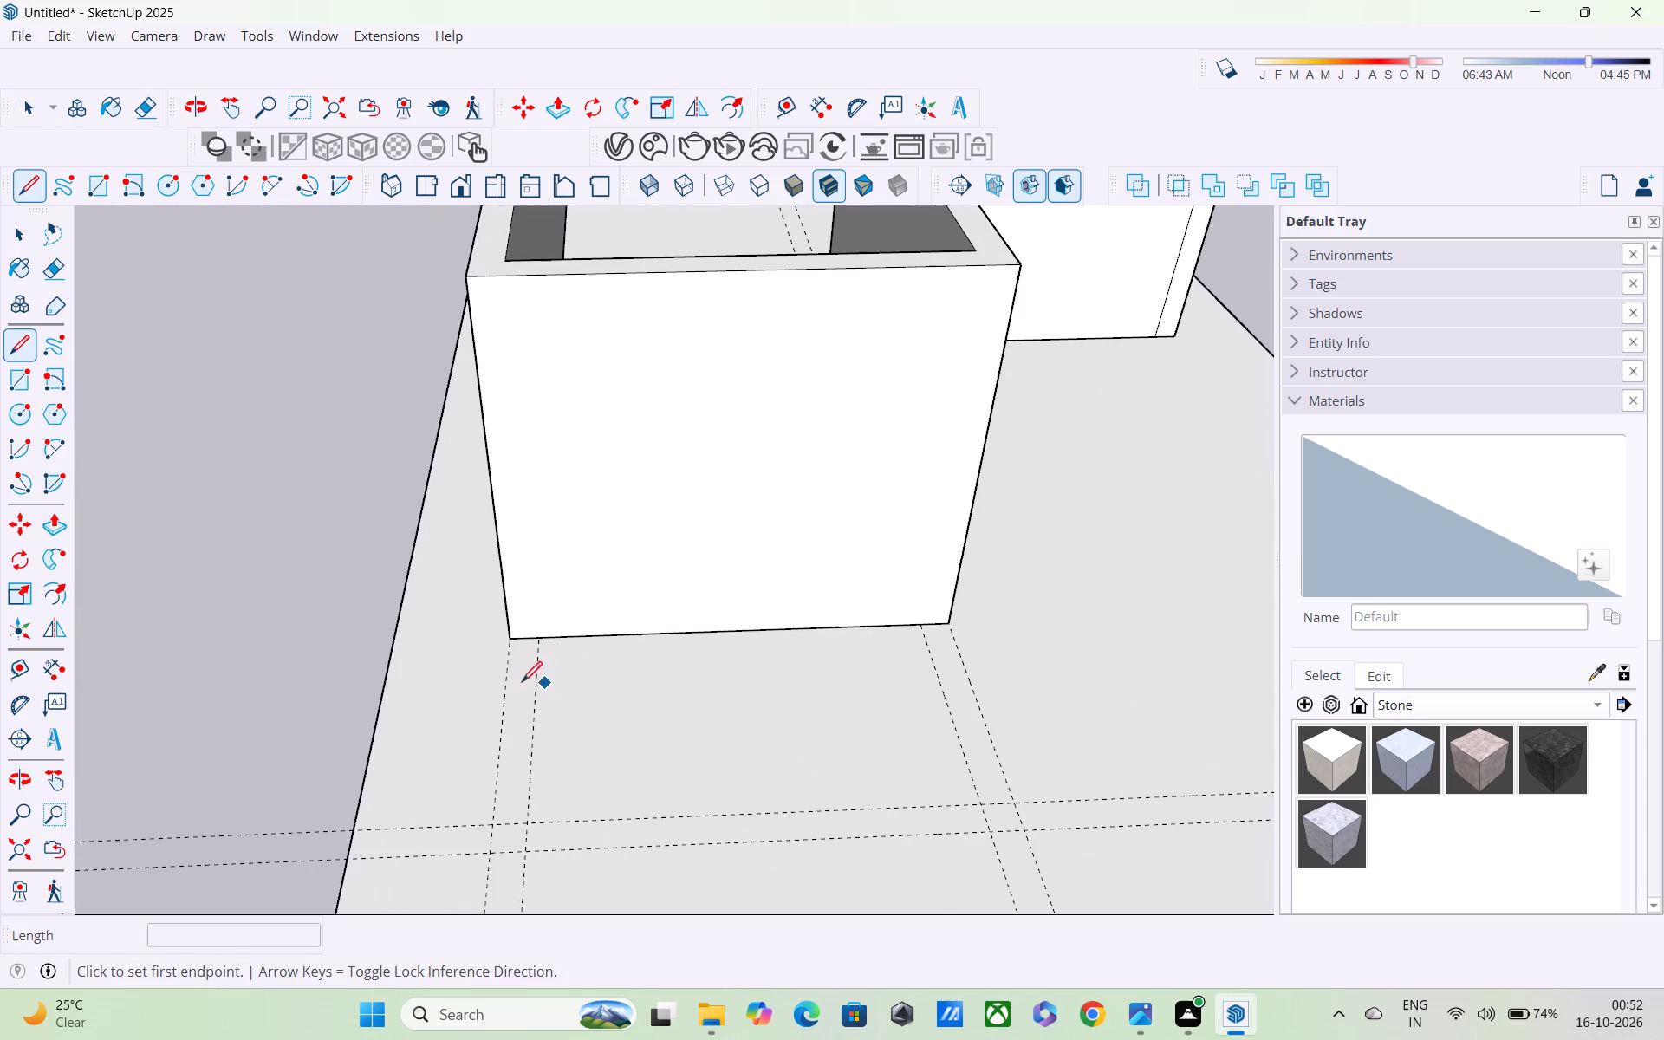
pyautogui.scroll(2, 522, 684)
pyautogui.click(507, 627)
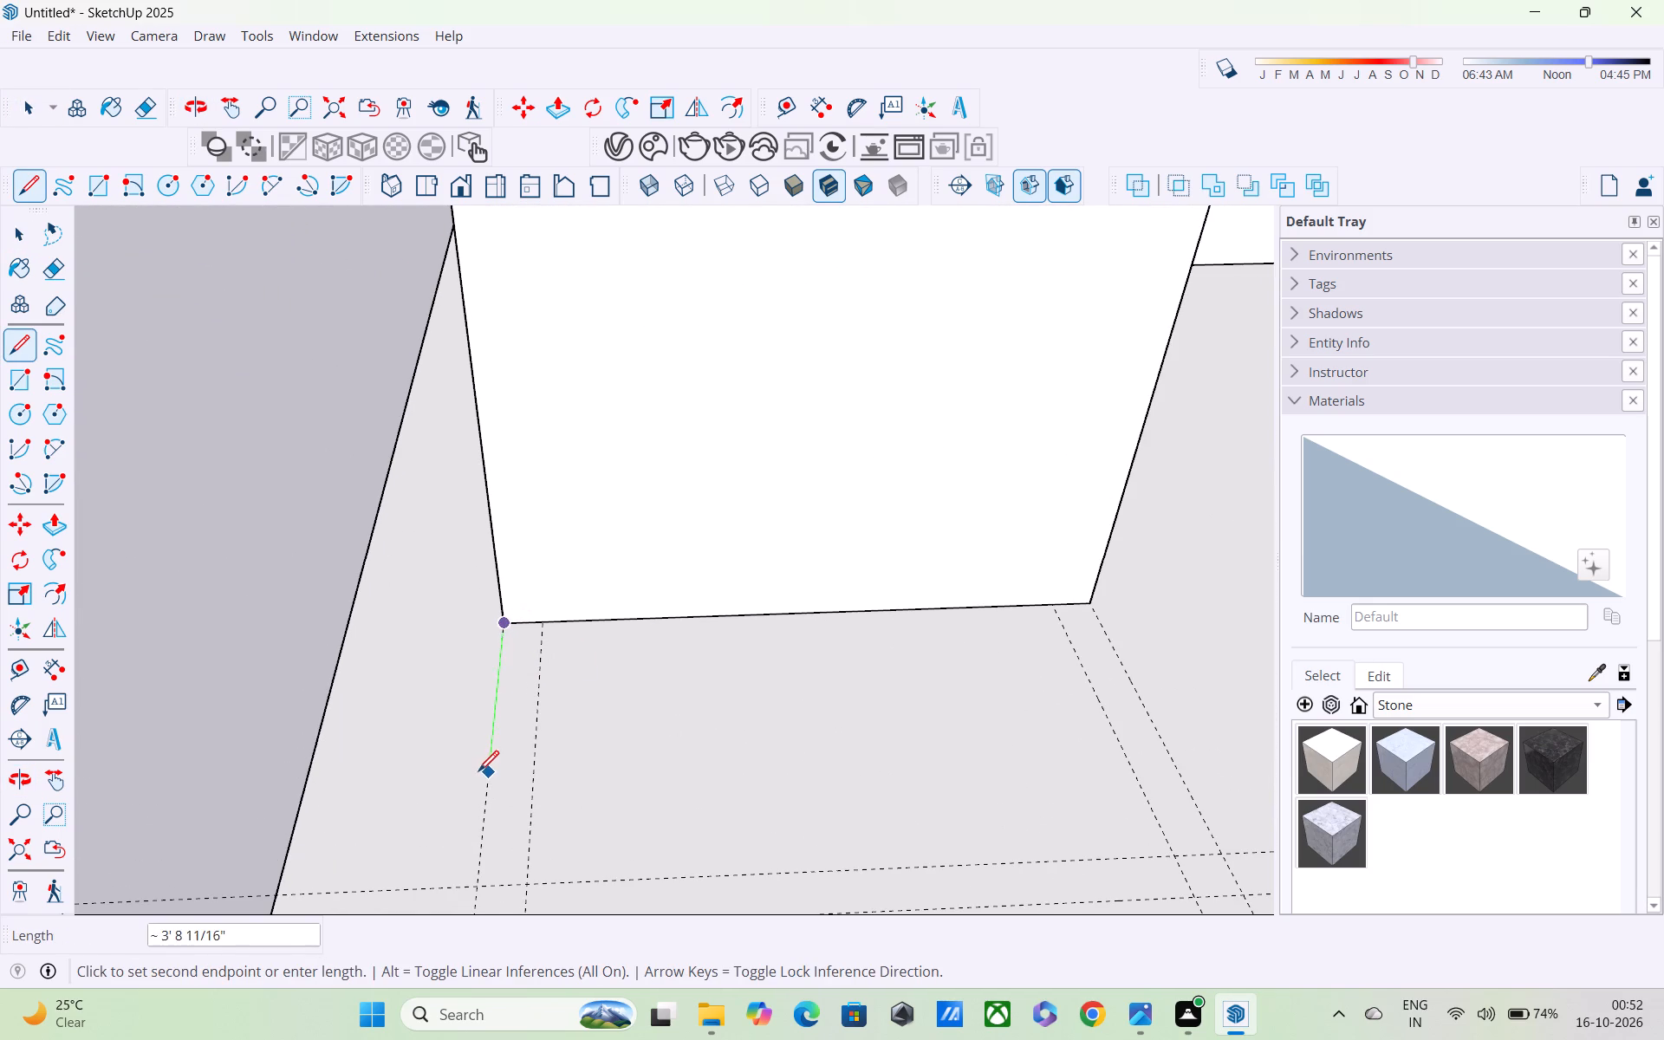
pyautogui.keyDown('shift'); pyautogui.moveTo(478, 774); pyautogui.dragTo(471, 459, button='middle'); pyautogui.keyUp('shift')
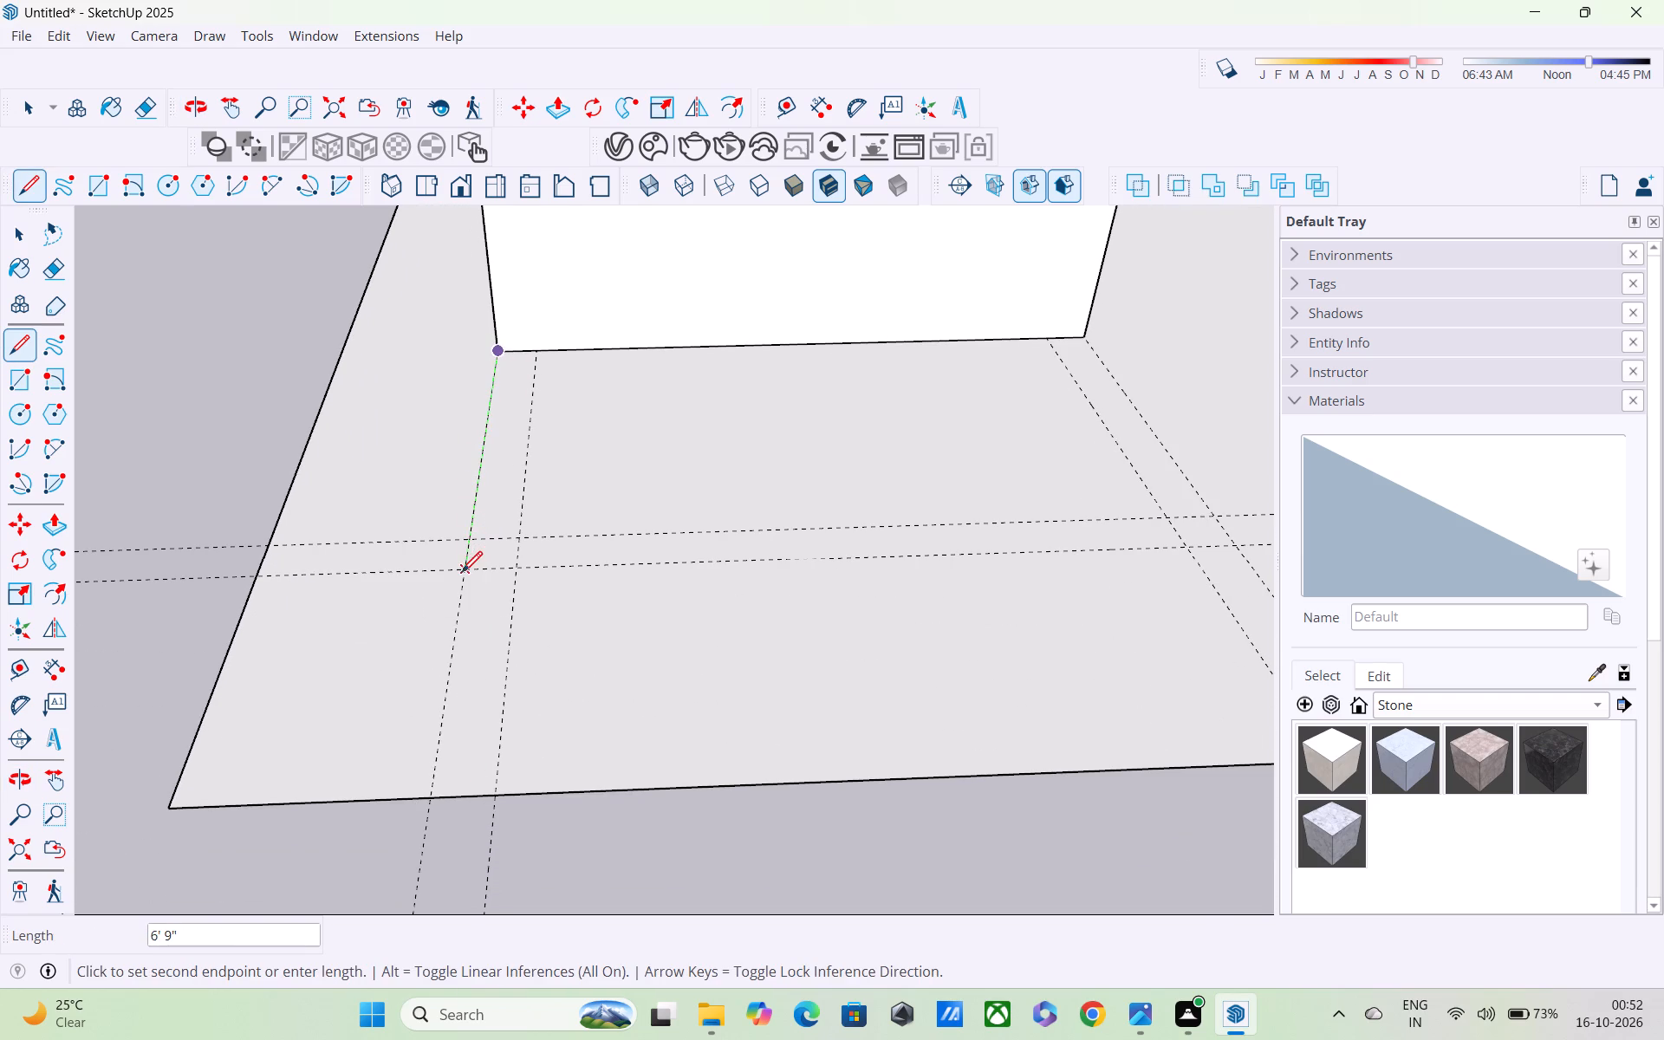
pyautogui.click(462, 574)
pyautogui.moveTo(897, 543); pyautogui.dragTo(467, 559, button='middle')
pyautogui.scroll(-3, 510, 567)
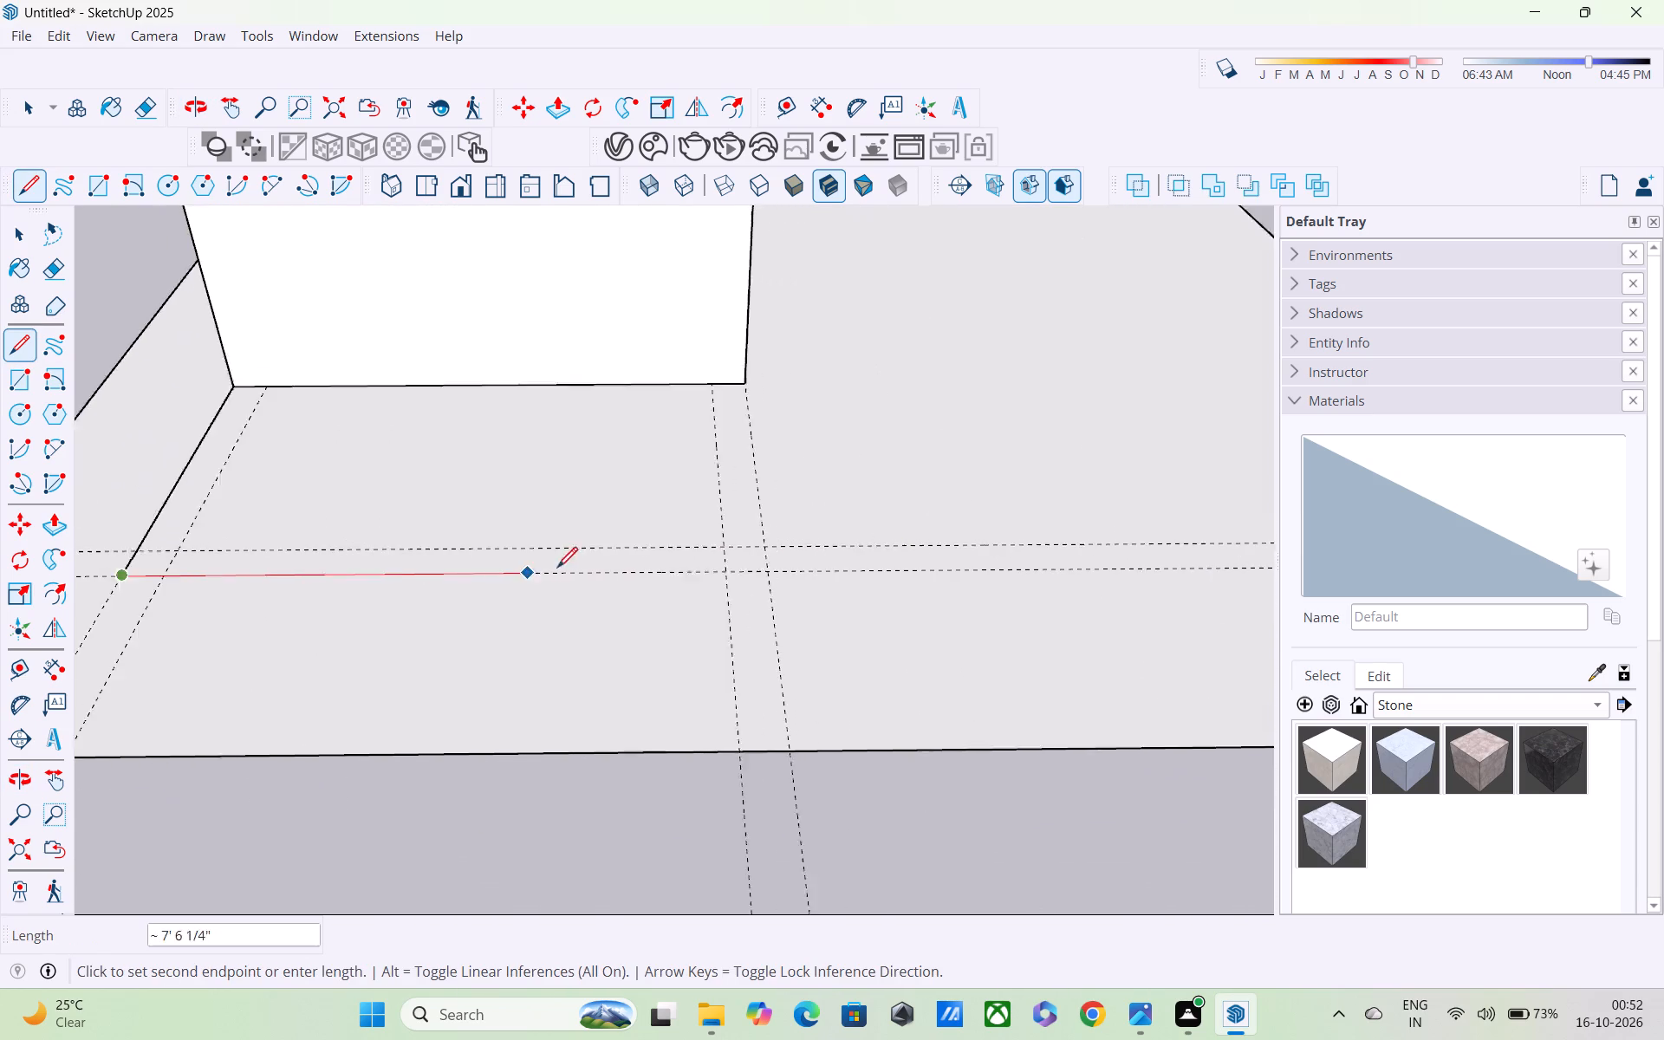
pyautogui.scroll(-4, 632, 573)
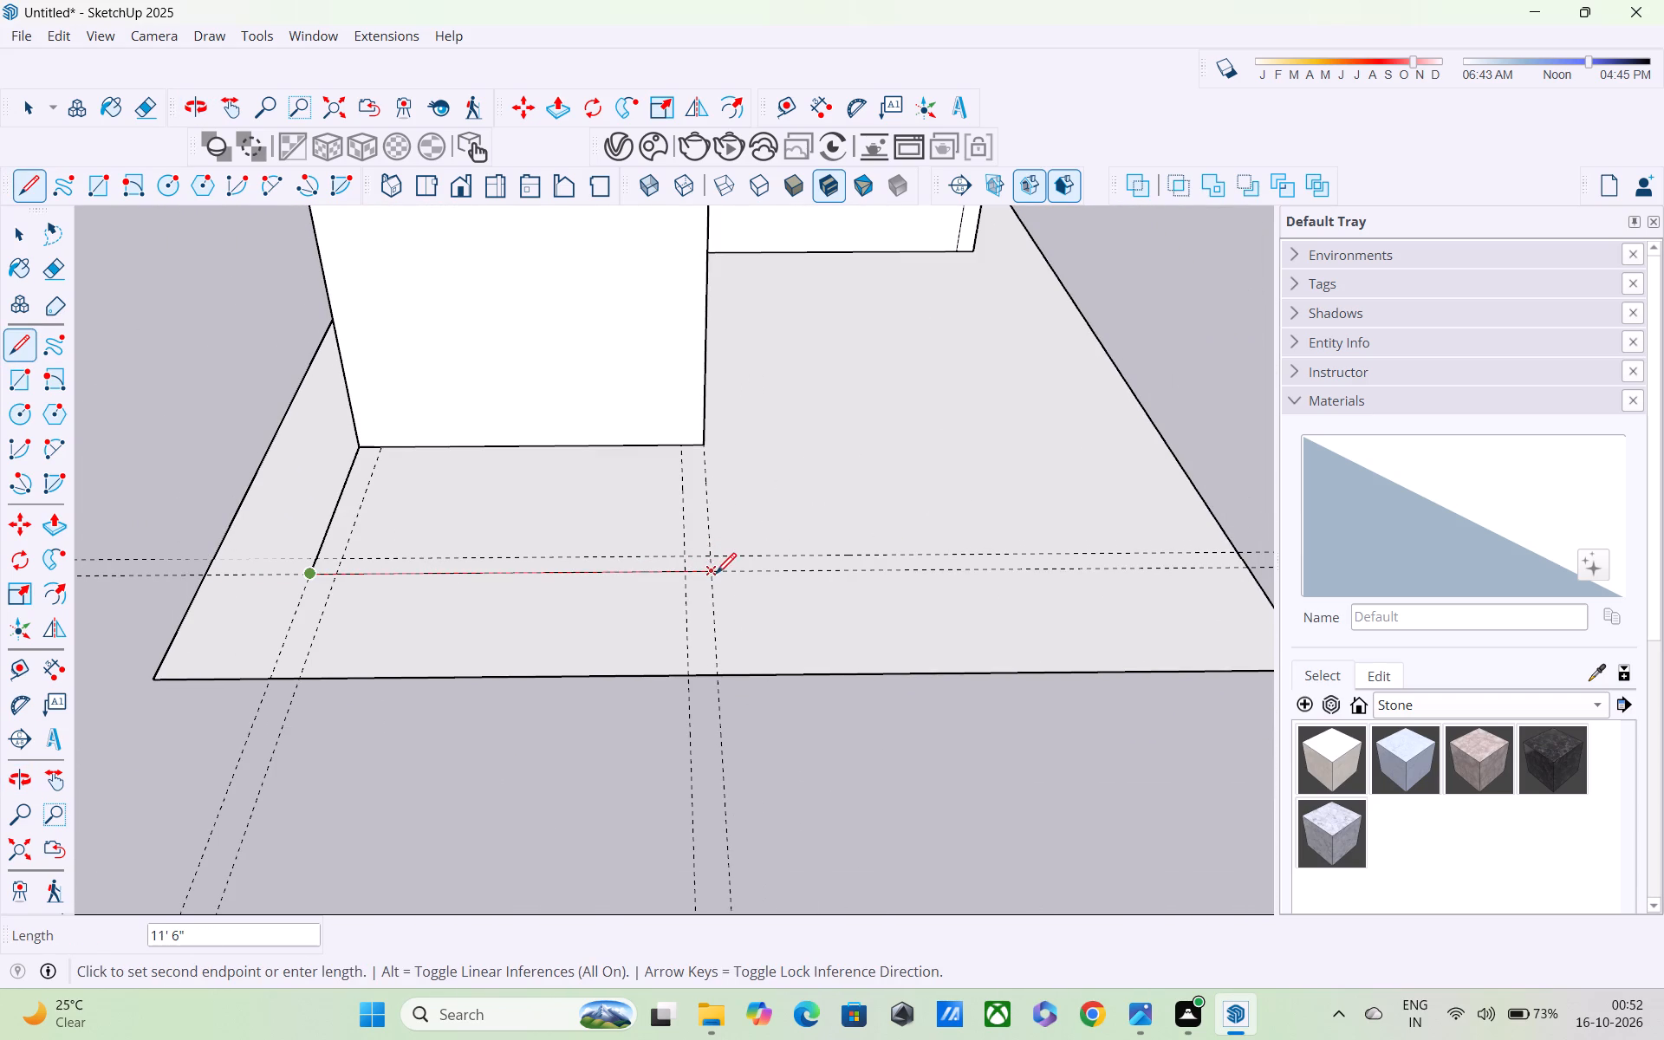
pyautogui.click(716, 575)
pyautogui.click(702, 454)
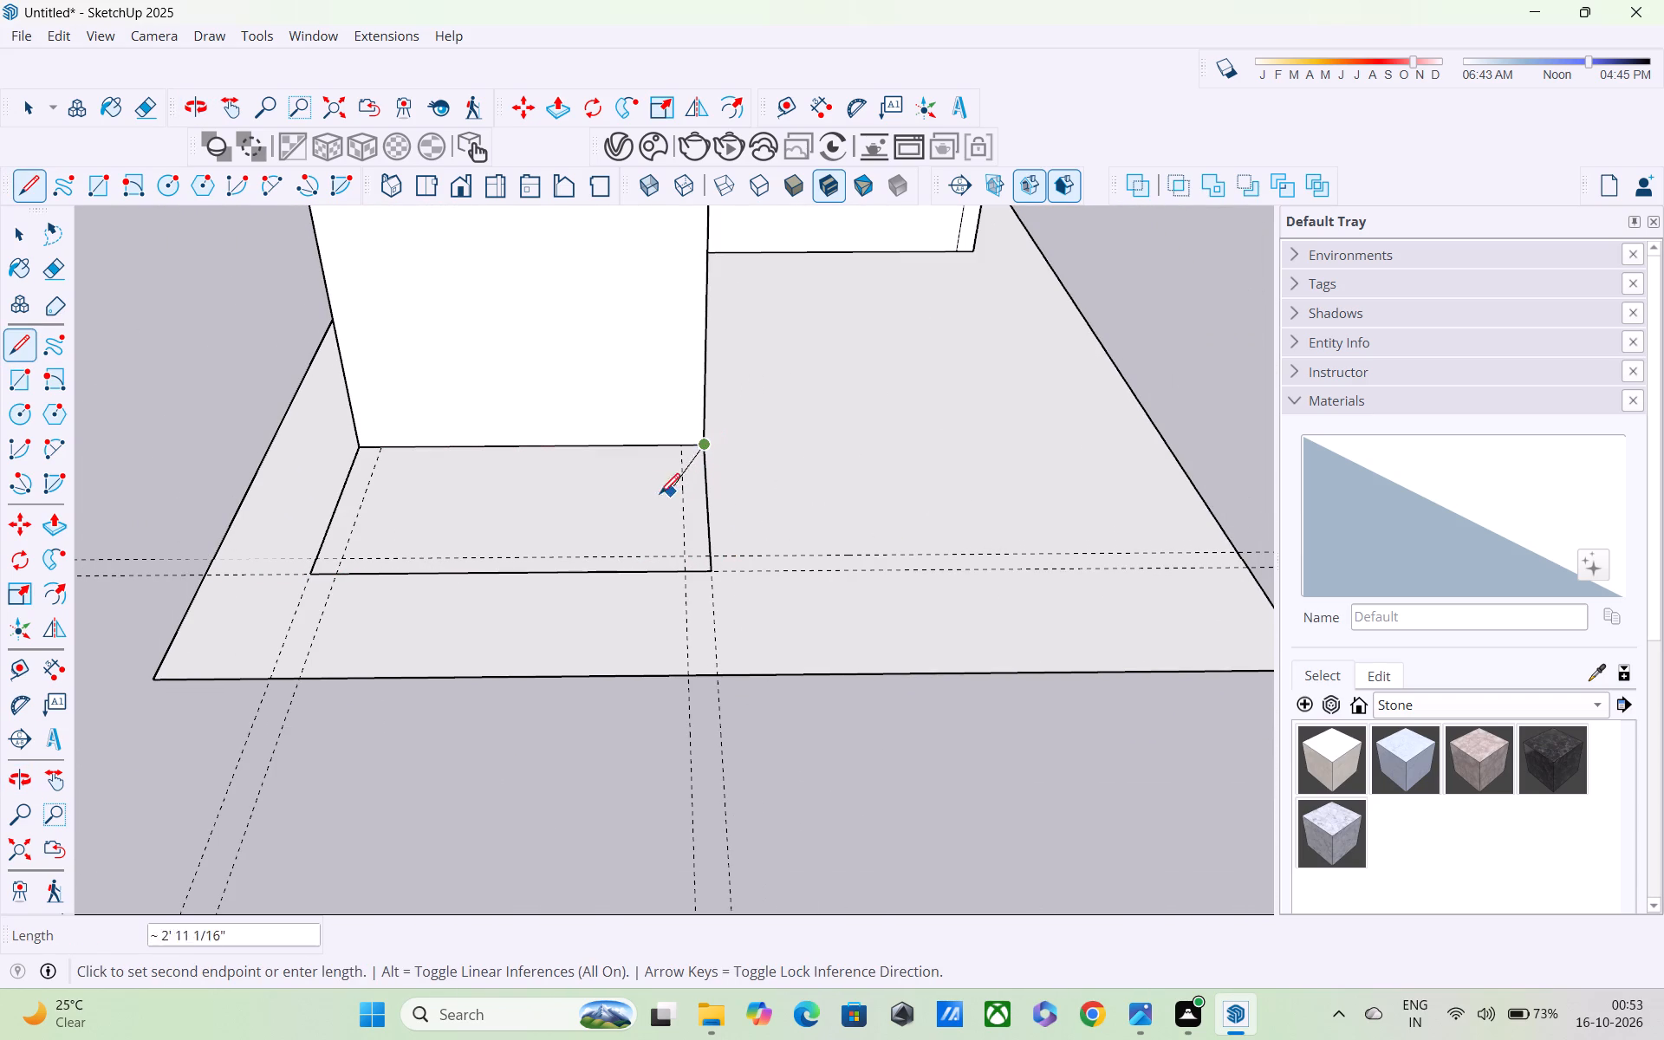
# Draw the room's inner outline along the inner guides, 6' deep, starting and ending at the base of the front wall.
pyautogui.press('l')
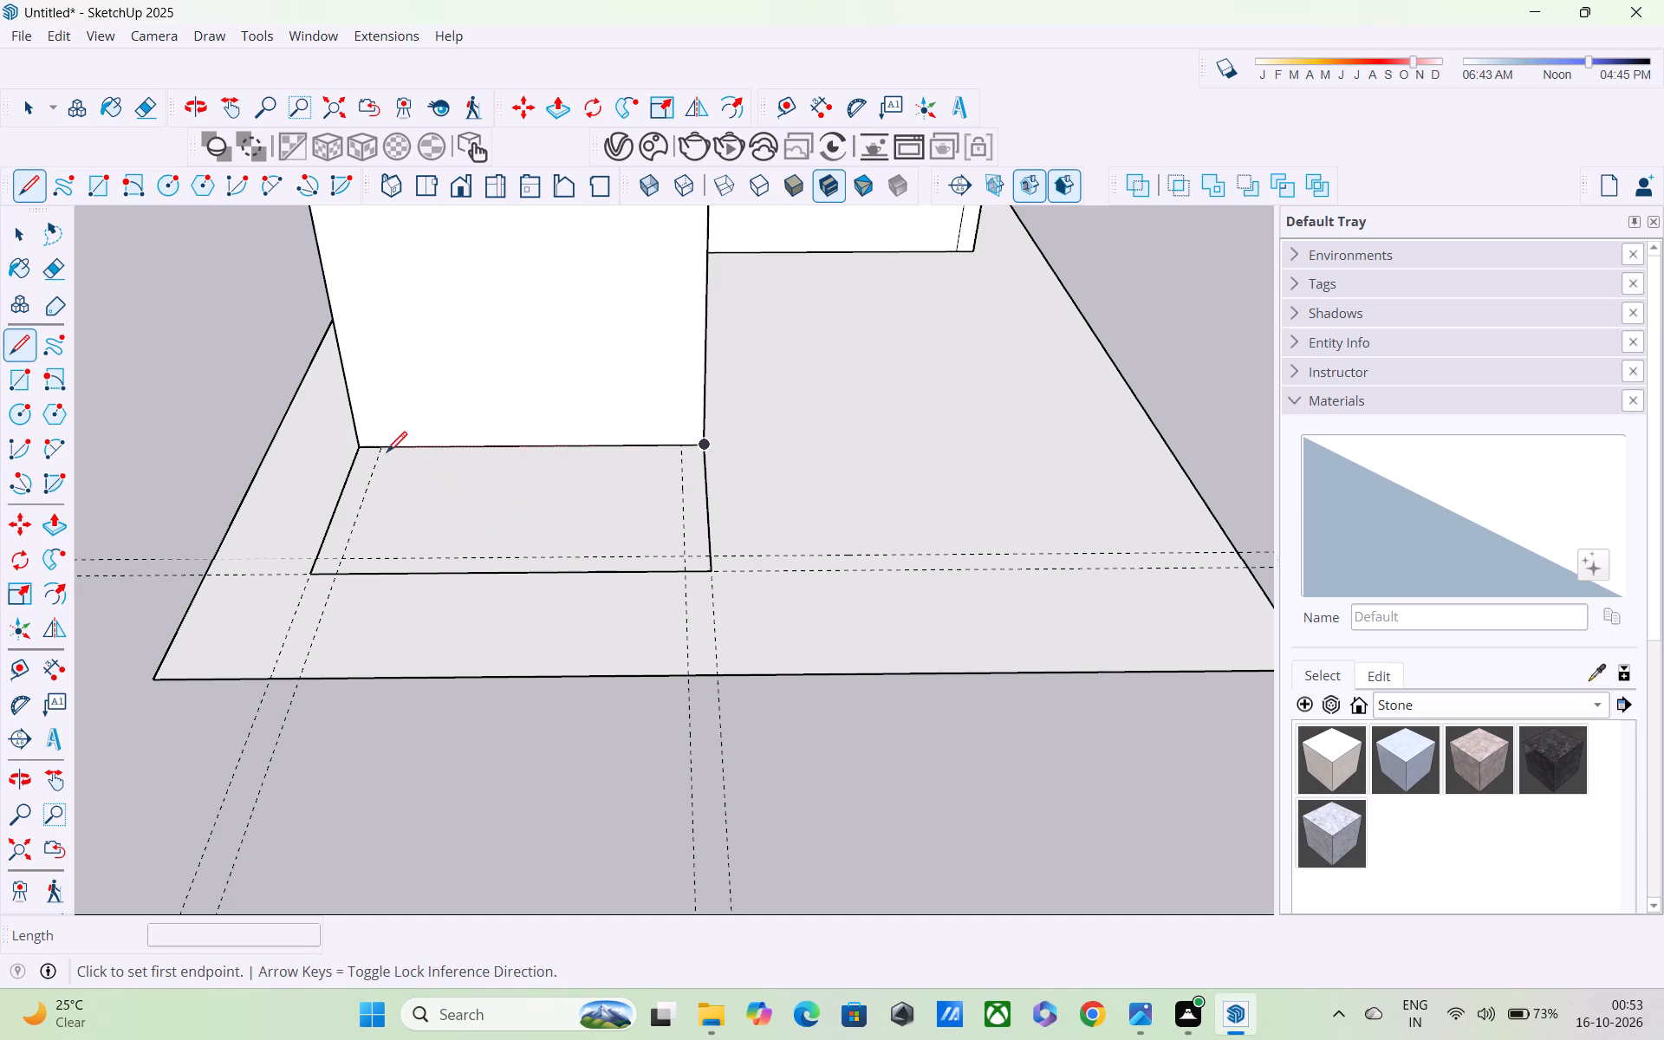
pyautogui.click(382, 445)
pyautogui.click(343, 562)
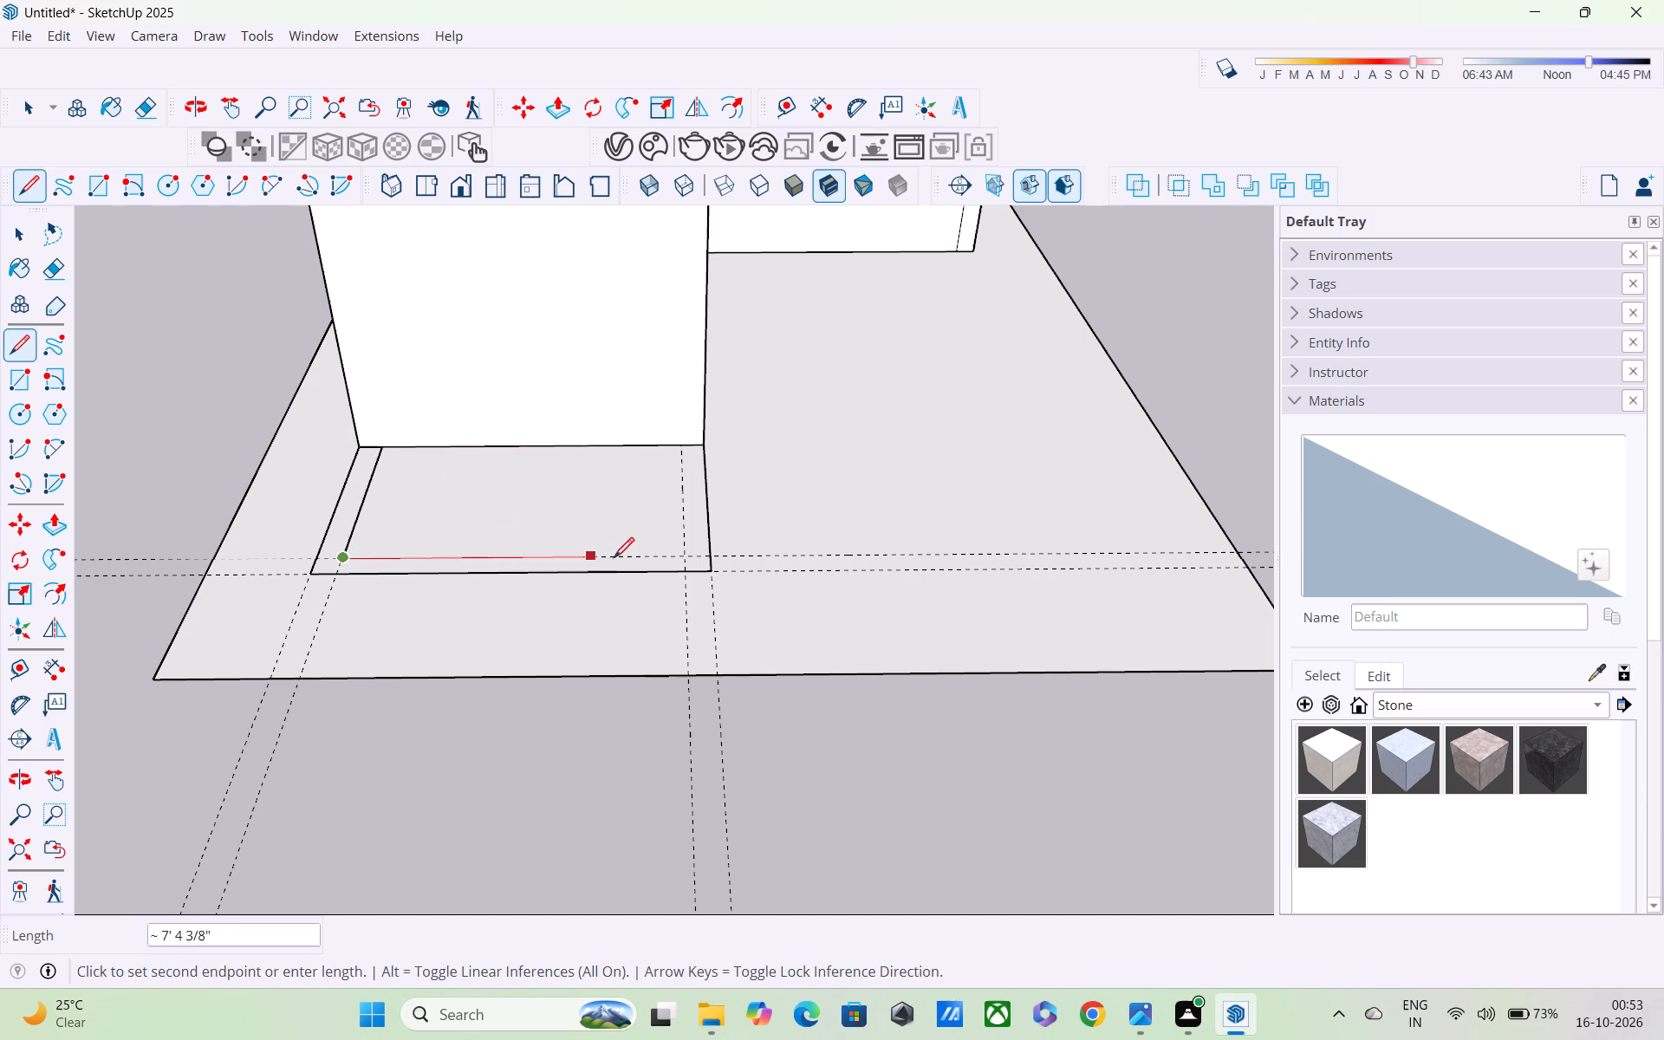
pyautogui.click(684, 554)
pyautogui.click(682, 449)
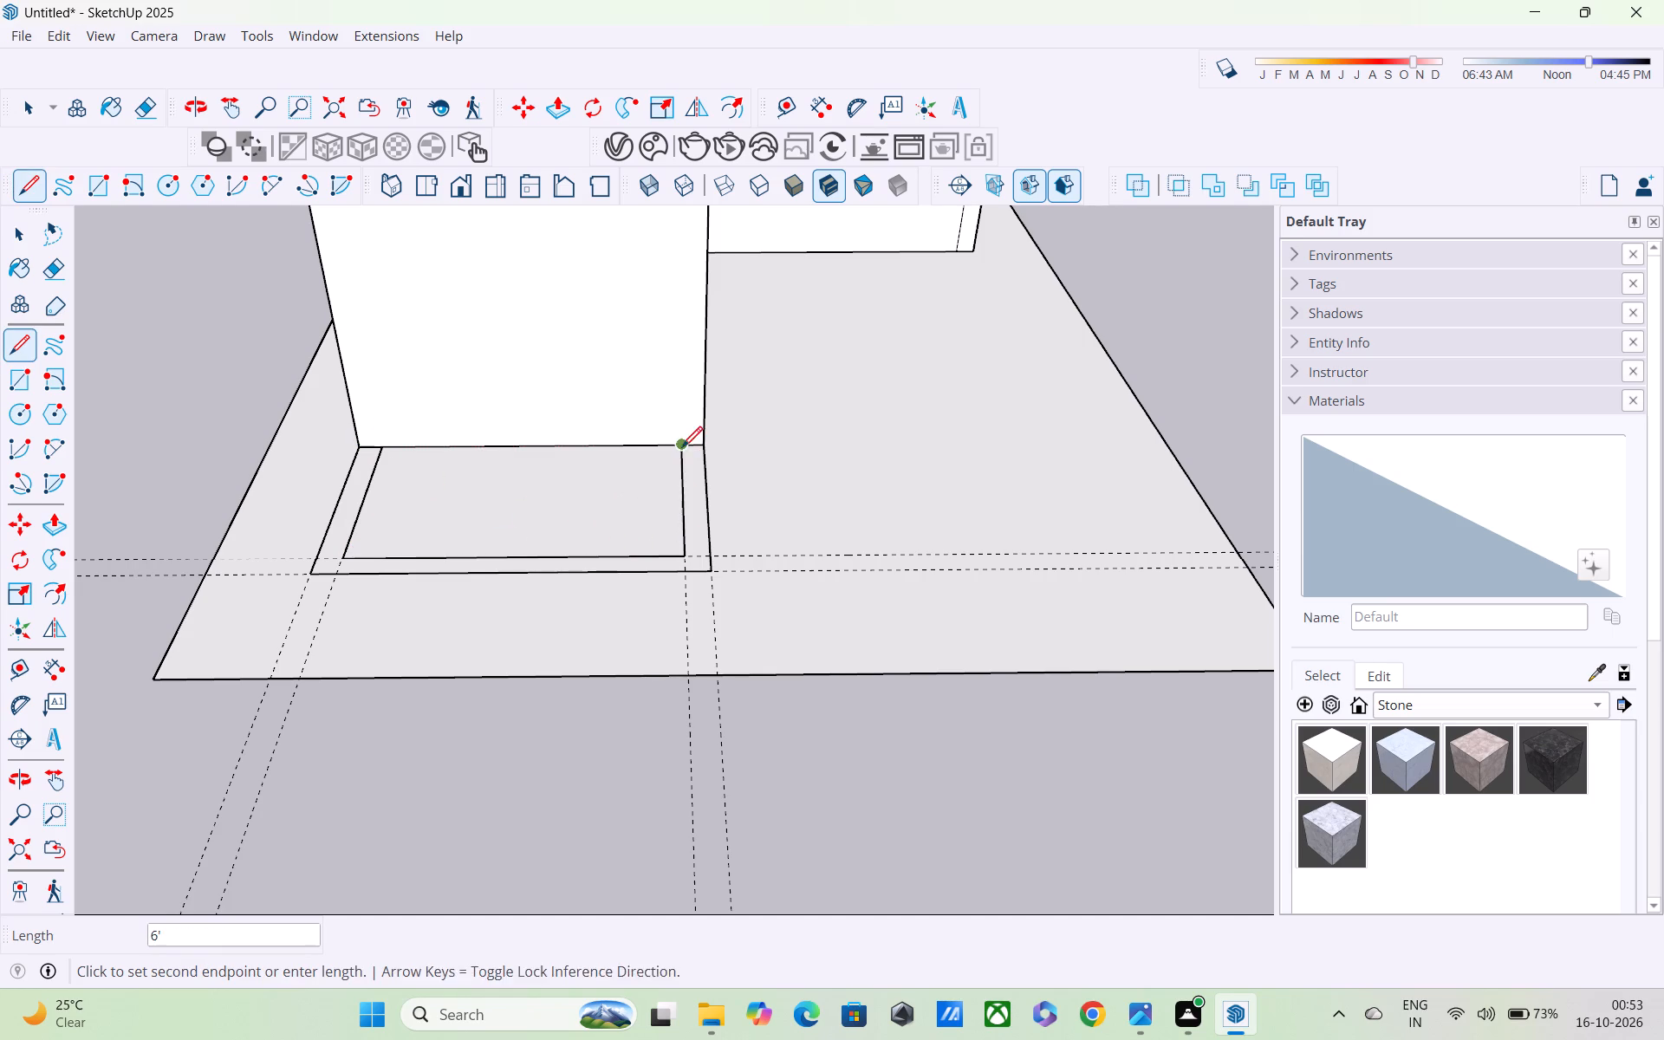
pyautogui.scroll(-4, 685, 469)
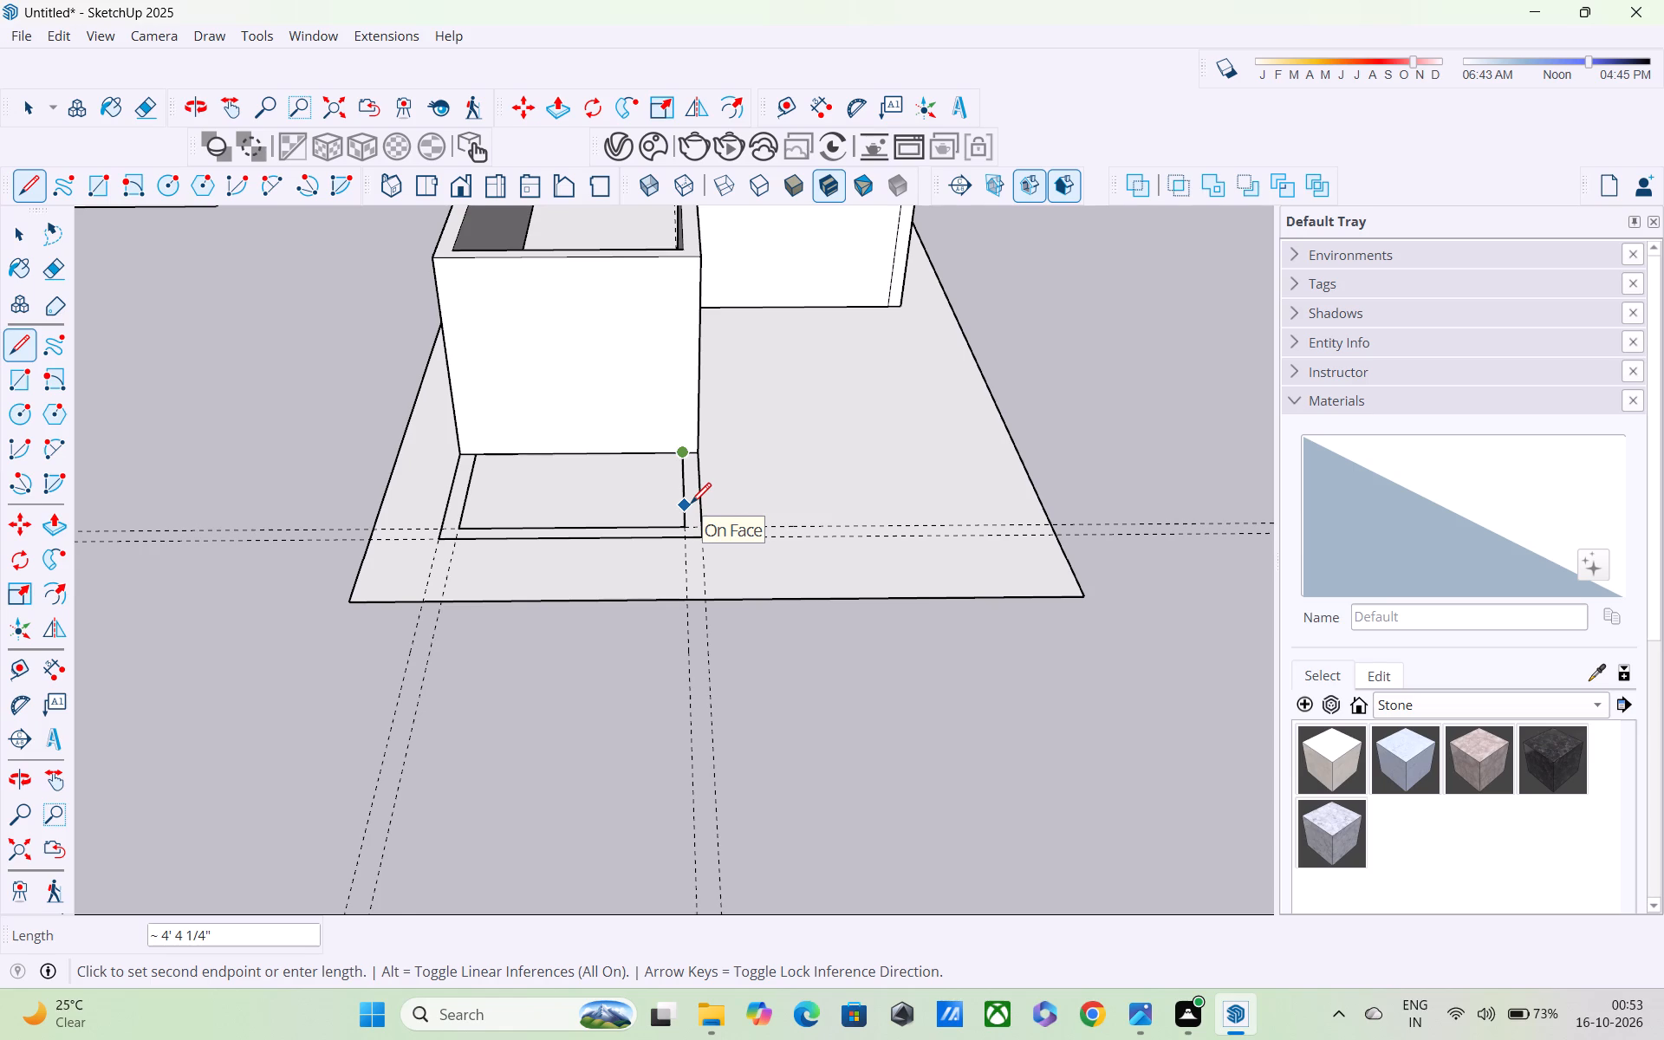
pyautogui.scroll(-2, 691, 510)
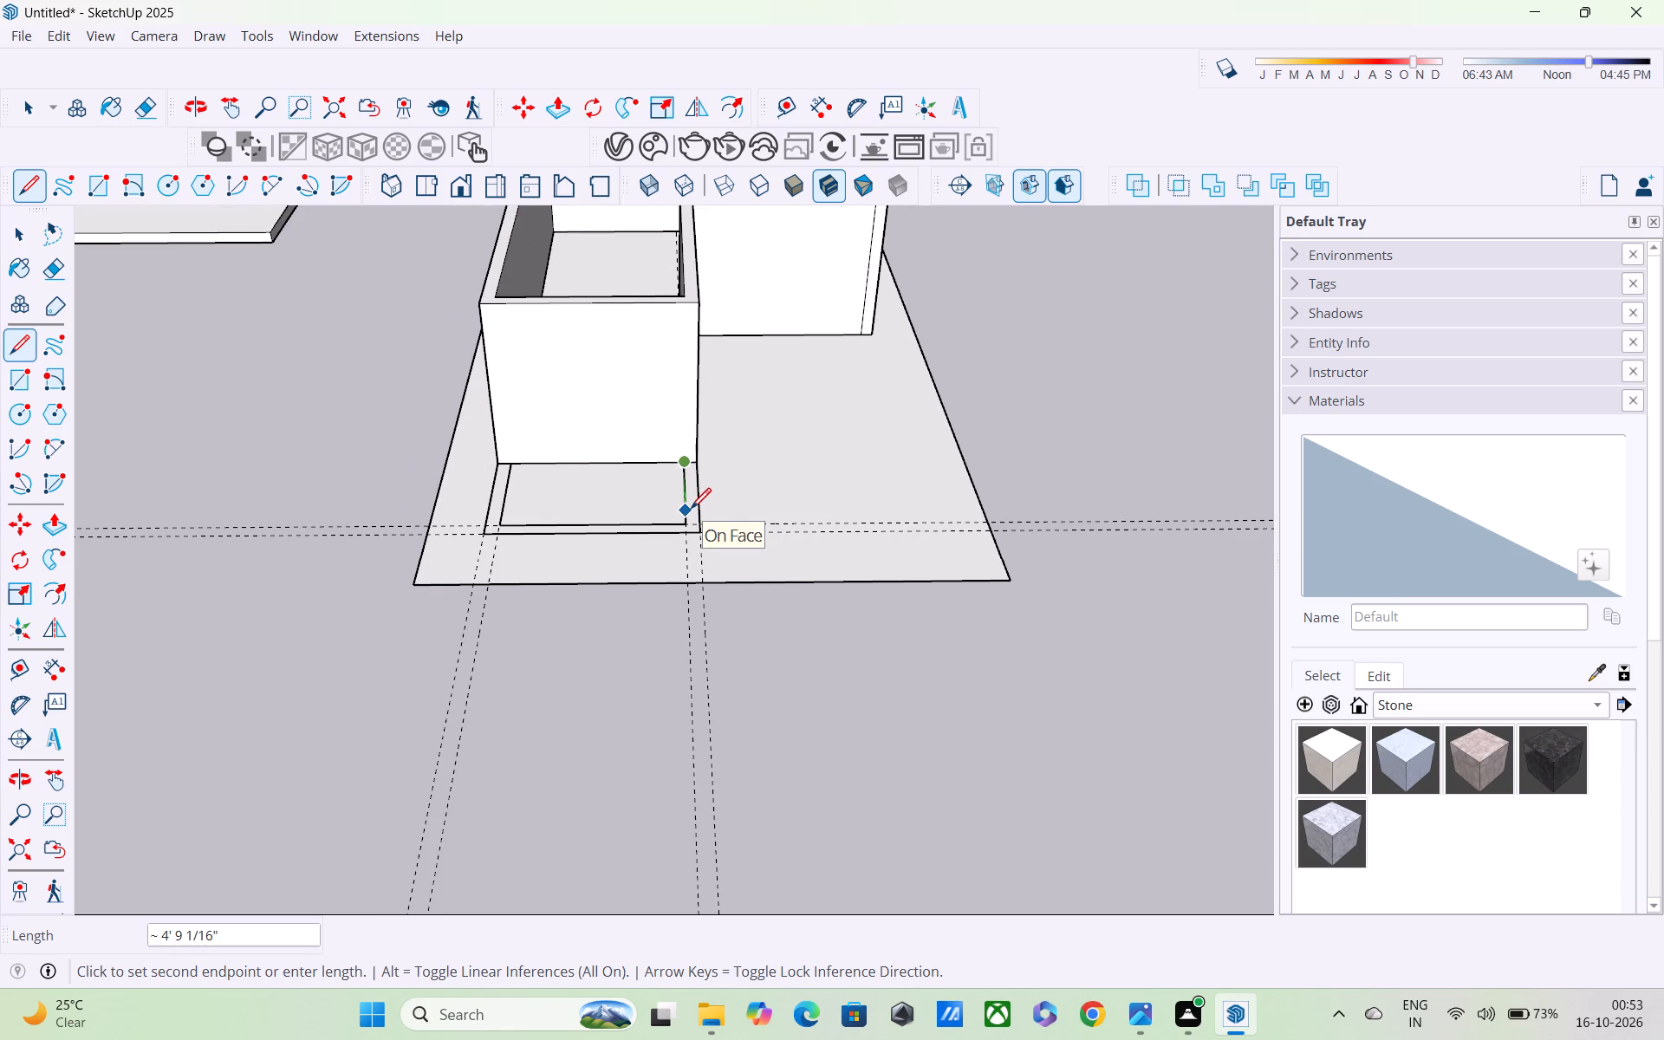
pyautogui.moveTo(691, 510); pyautogui.dragTo(727, 598, button='middle')
pyautogui.scroll(4, 725, 583)
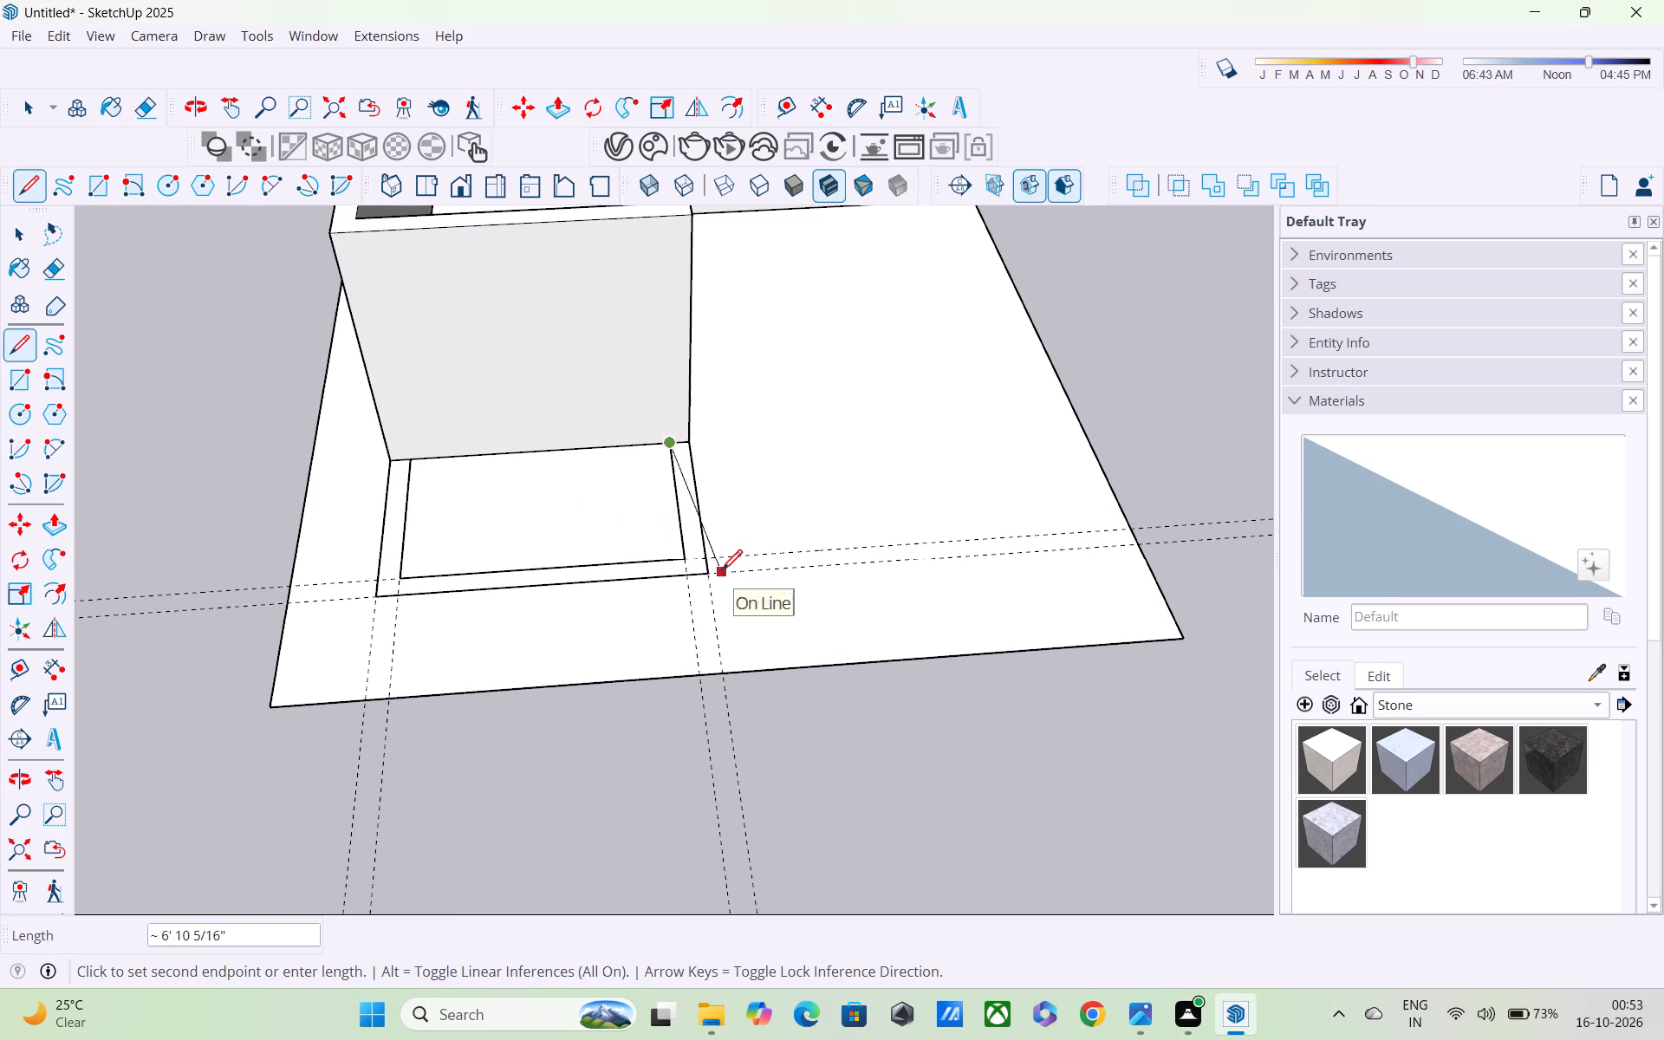
pyautogui.press('Escape')
pyautogui.scroll(-2, 624, 606)
pyautogui.press('space')
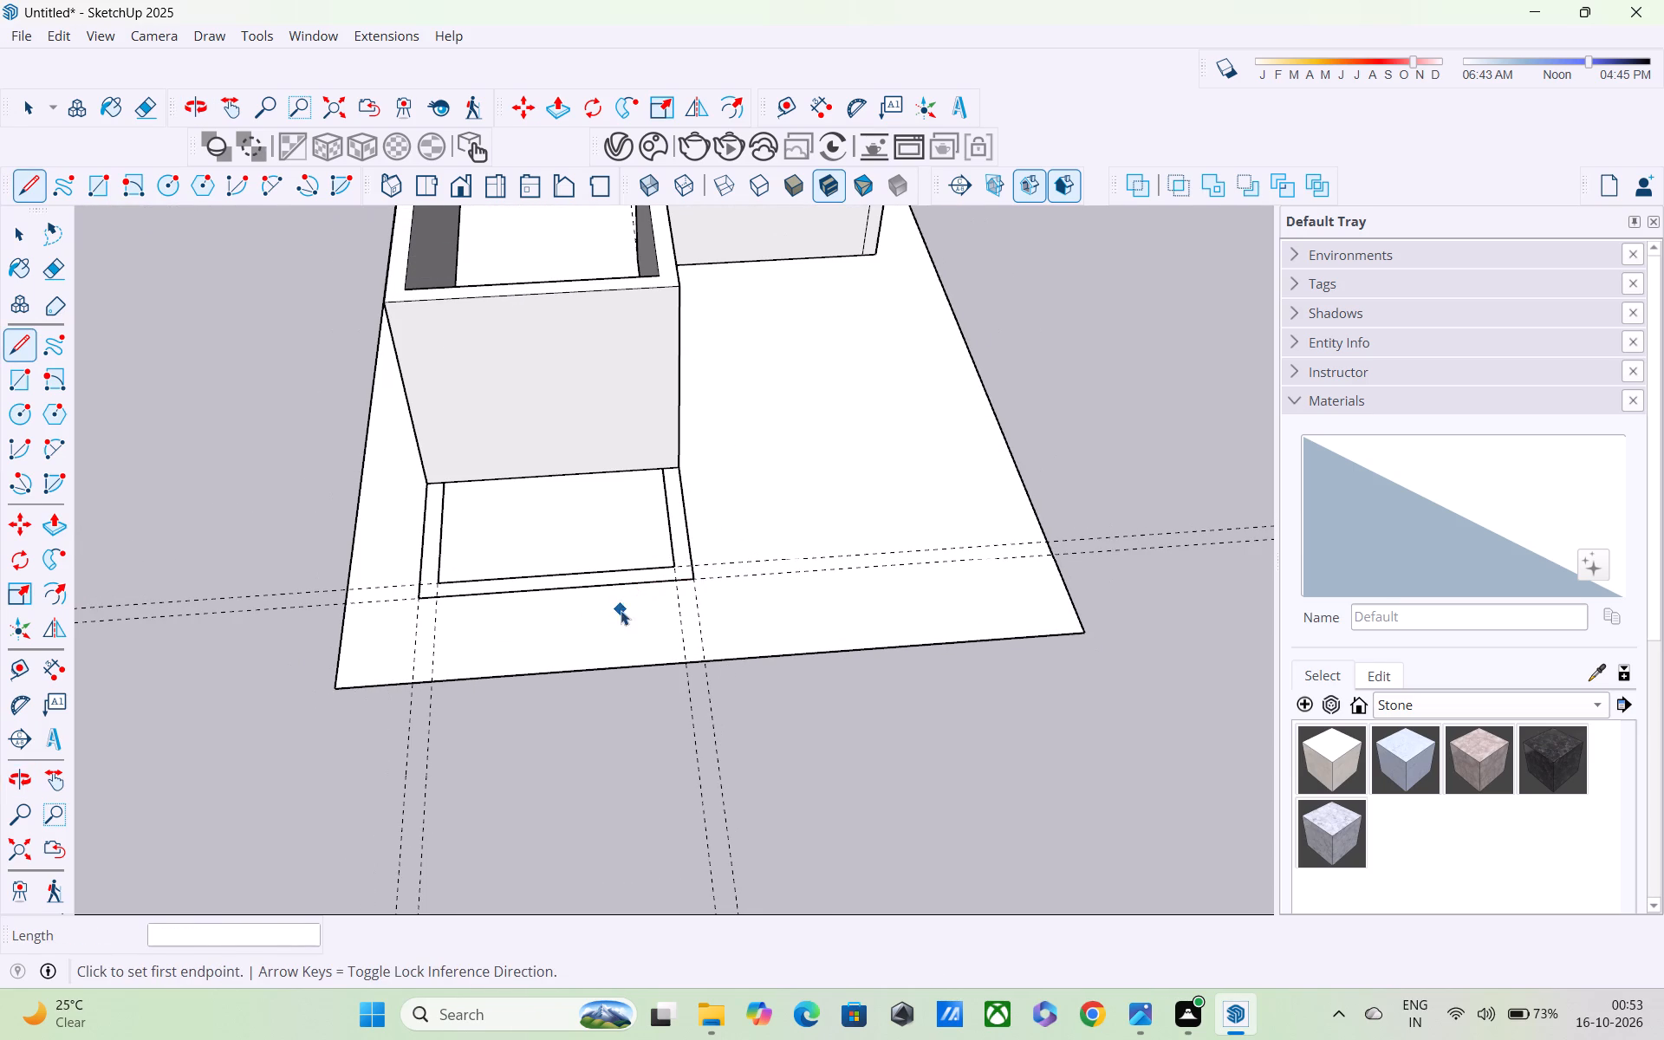
# Select the six edges of the front room's outer and inner outlines and make them a group.
pyautogui.click(419, 534)
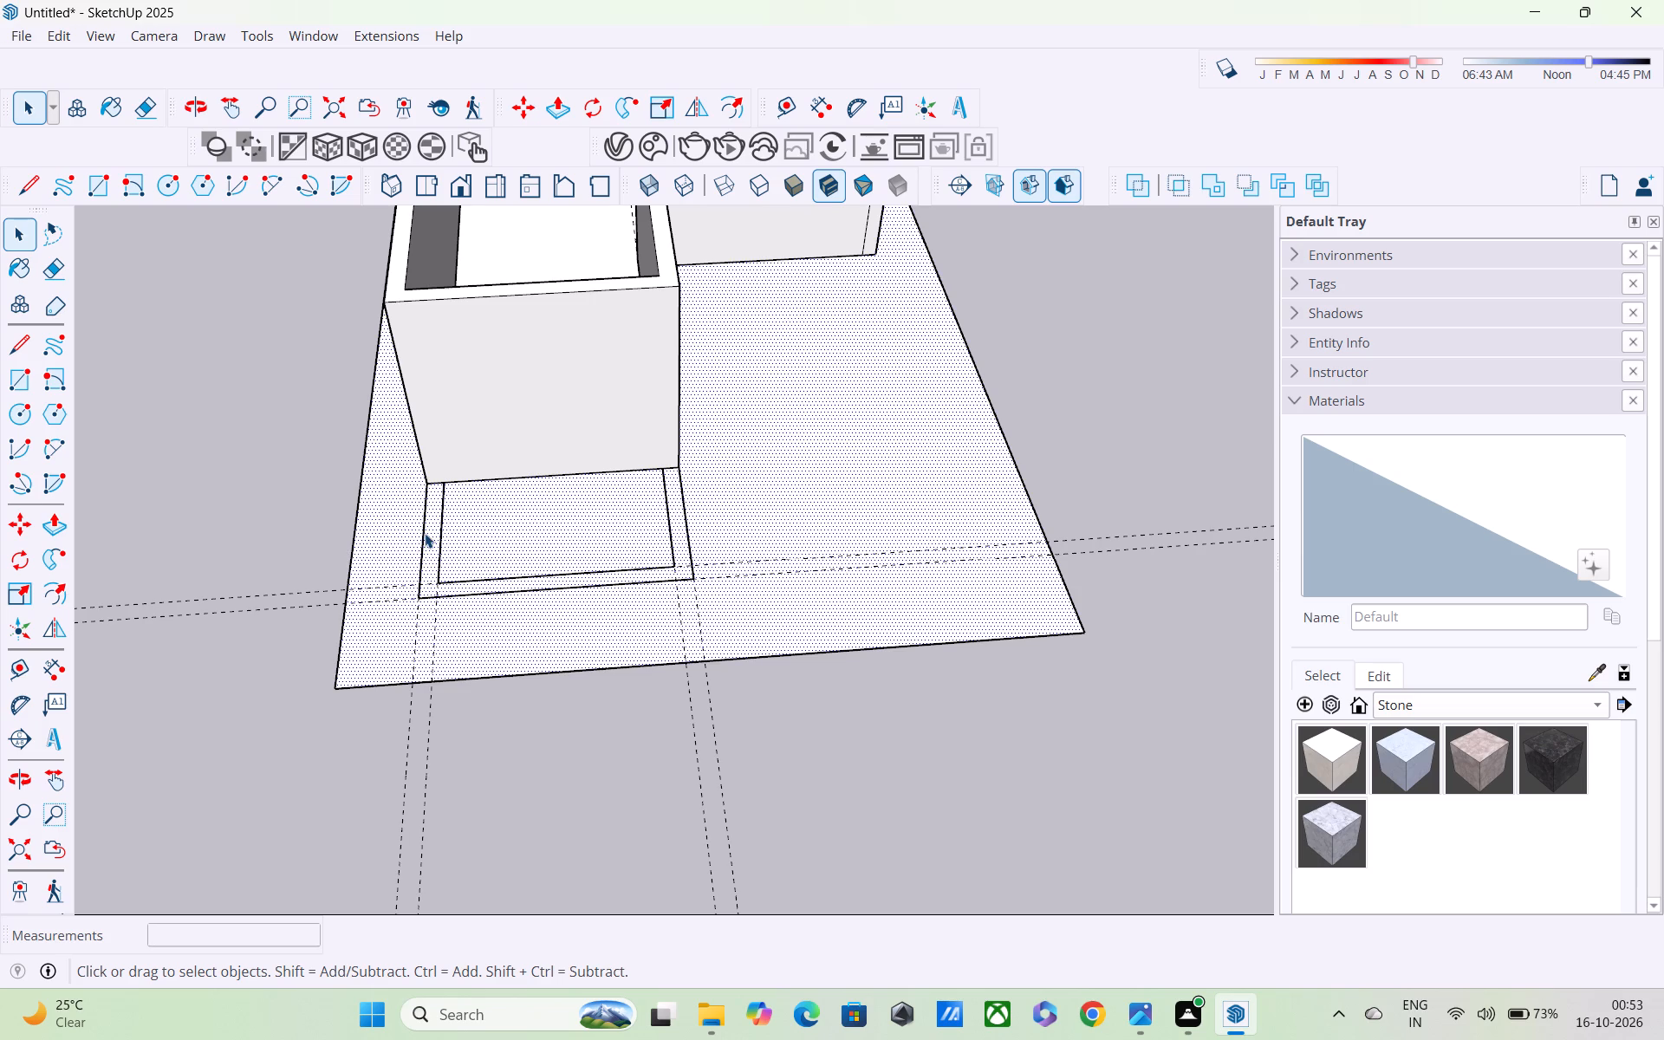
pyautogui.click(211, 566)
pyautogui.keyDown('shift'); pyautogui.scroll(1, 429, 565); pyautogui.keyUp('shift')
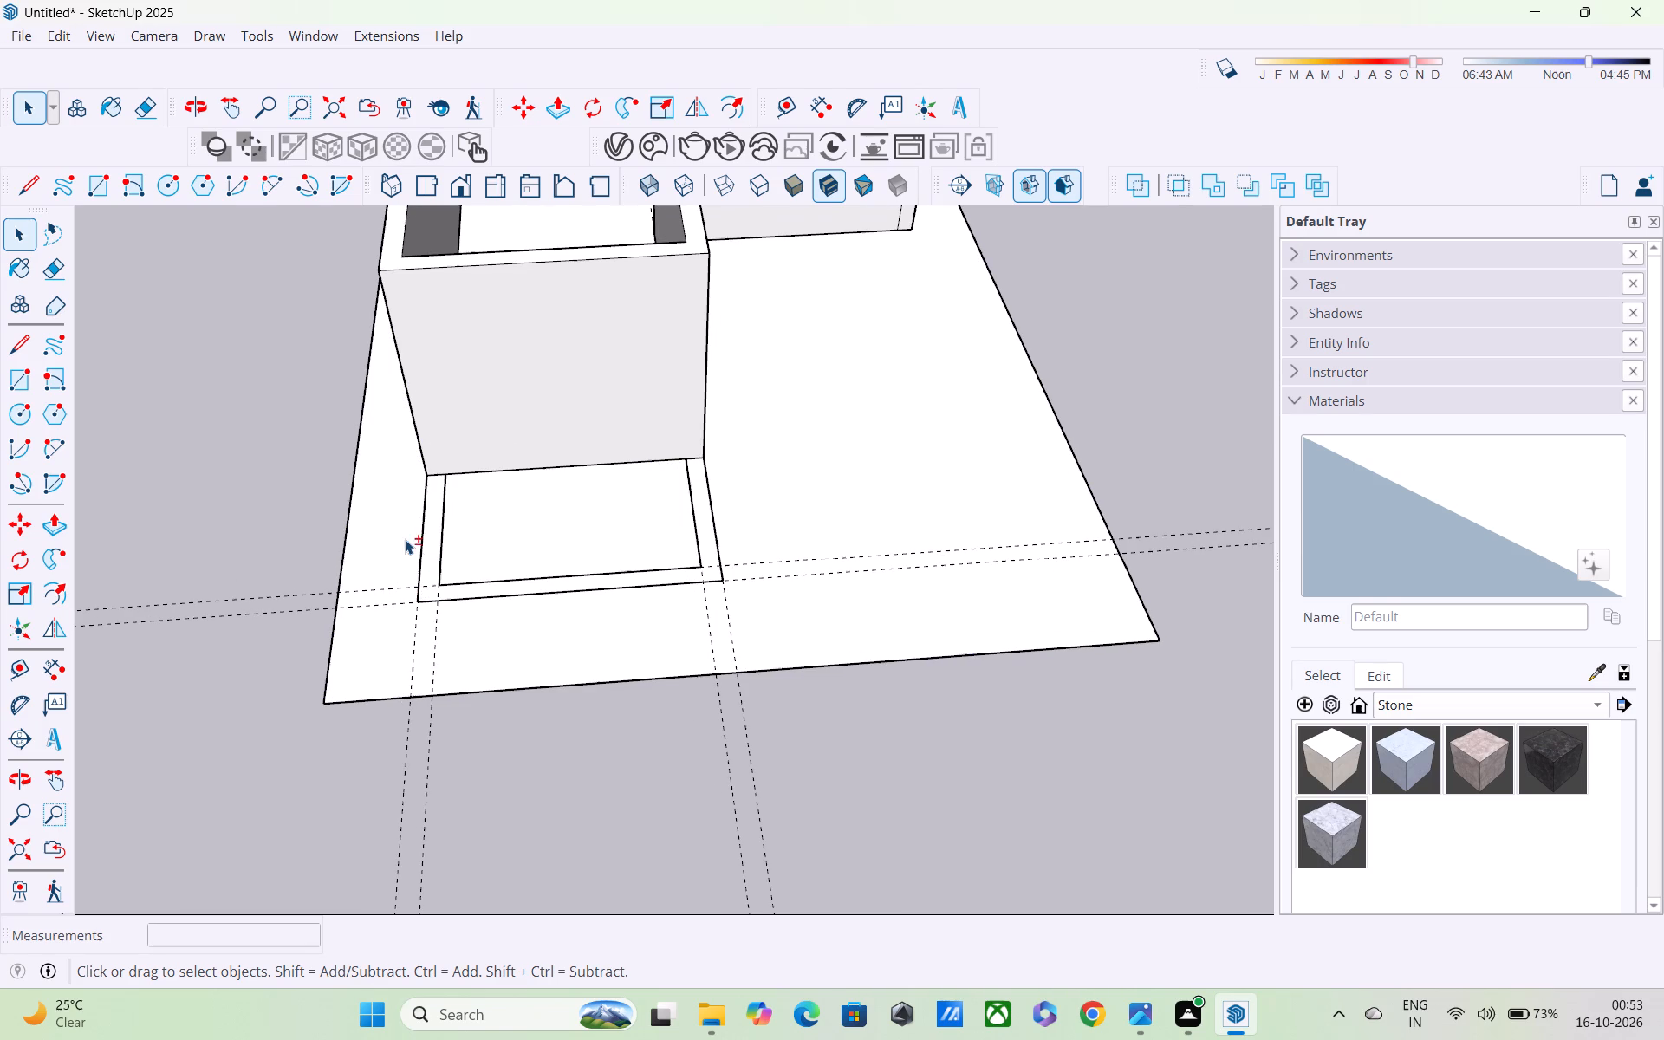
pyautogui.keyDown('shift'); pyautogui.click(426, 537); pyautogui.keyUp('shift')
pyautogui.keyDown('shift'); pyautogui.click(441, 542); pyautogui.keyUp('shift')
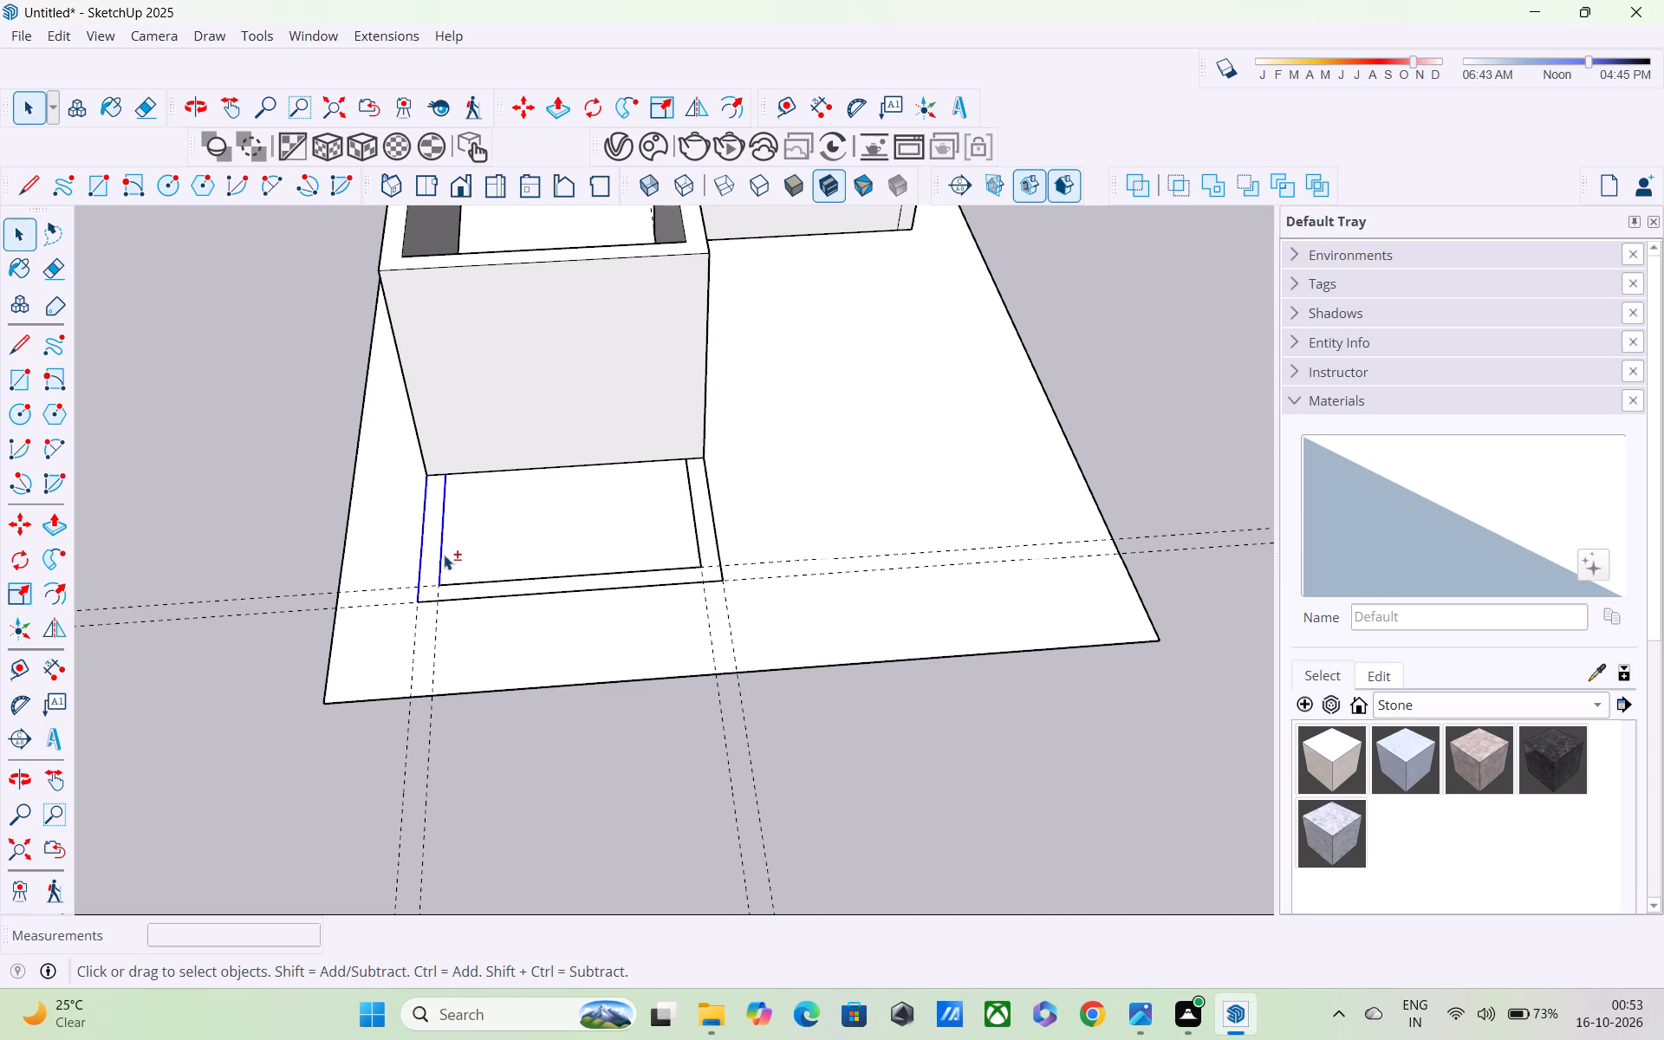
pyautogui.keyDown('shift'); pyautogui.click(446, 600); pyautogui.keyUp('shift')
pyautogui.keyDown('shift'); pyautogui.click(465, 578); pyautogui.keyUp('shift')
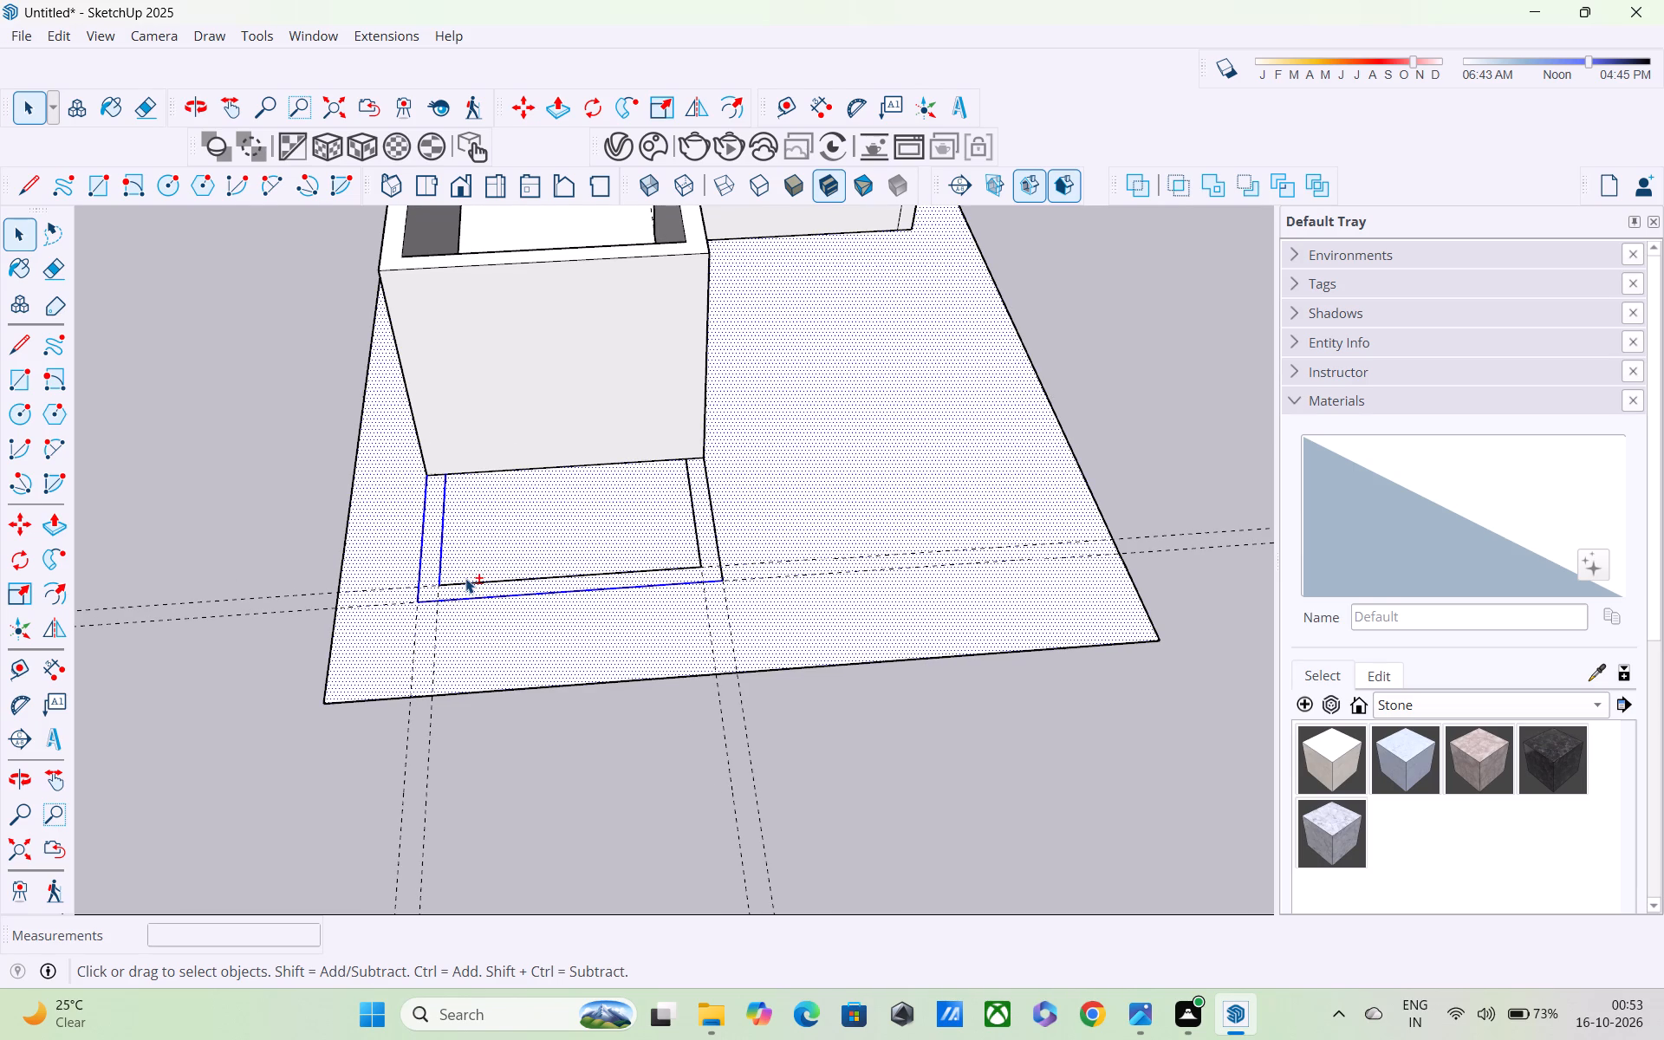
pyautogui.keyDown('shift'); pyautogui.click(471, 583); pyautogui.keyUp('shift')
pyautogui.keyDown('shift'); pyautogui.click(496, 554); pyautogui.keyUp('shift')
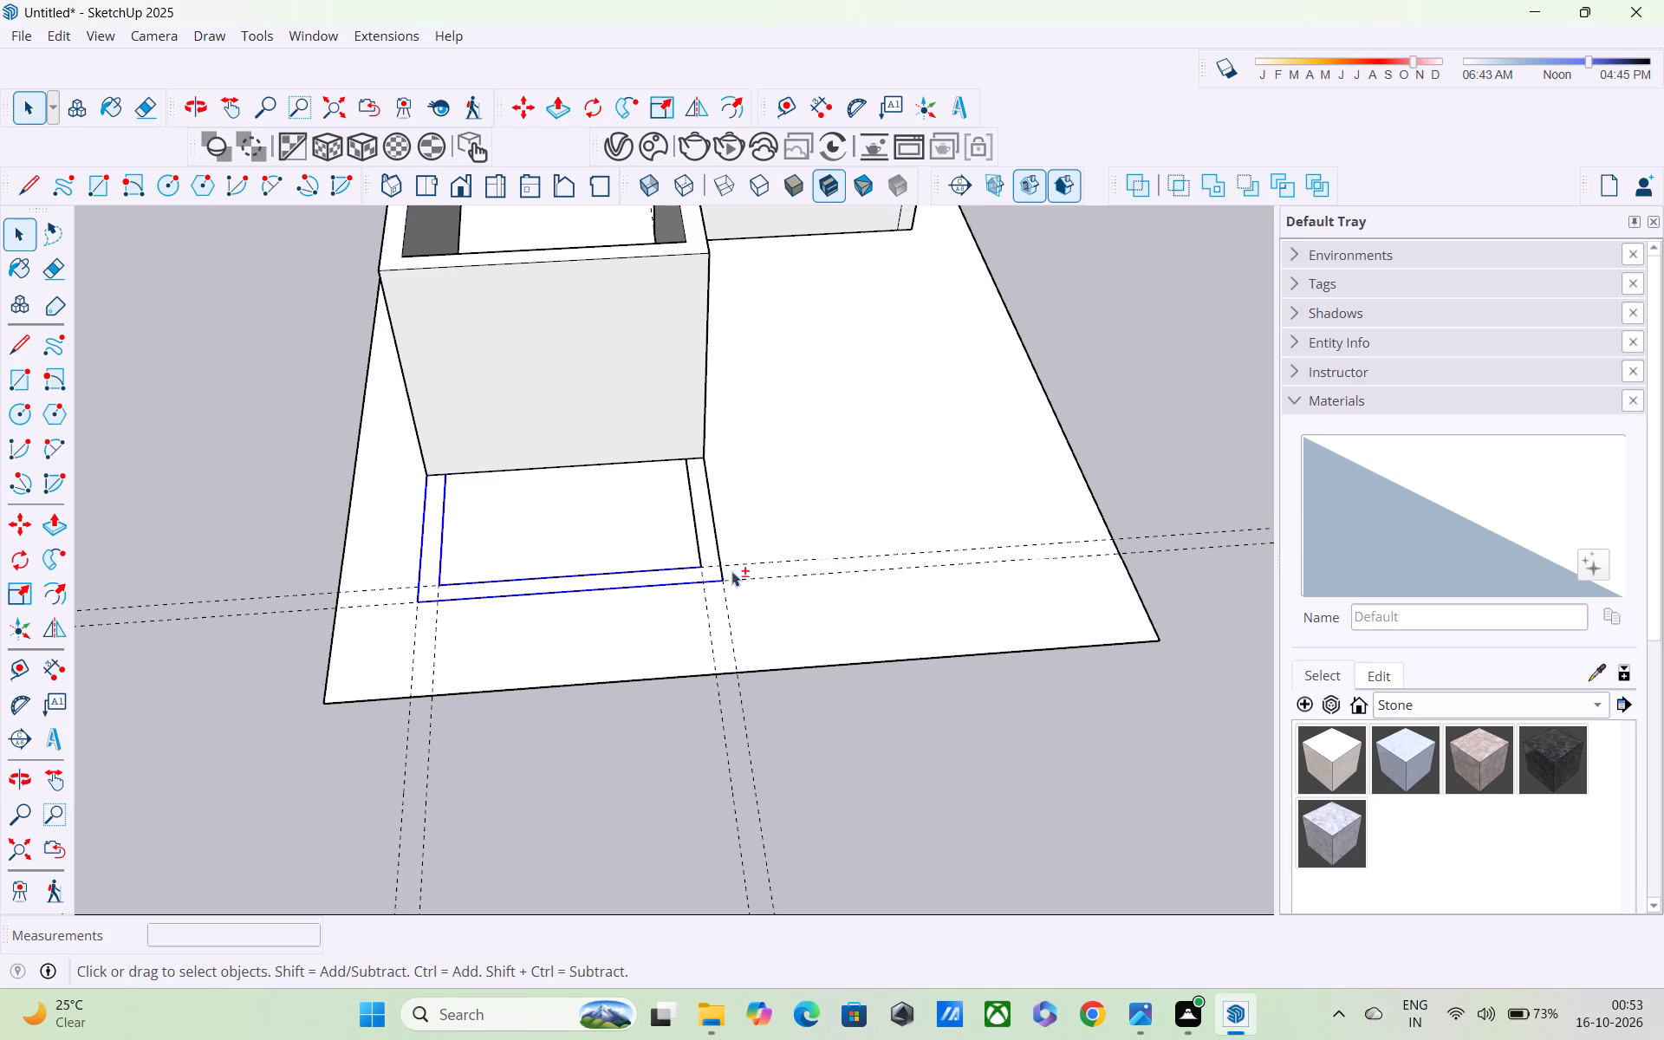
pyautogui.keyDown('shift'); pyautogui.click(699, 544); pyautogui.keyUp('shift')
pyautogui.keyDown('shift'); pyautogui.click(717, 534); pyautogui.keyUp('shift')
pyautogui.click(65, 31)
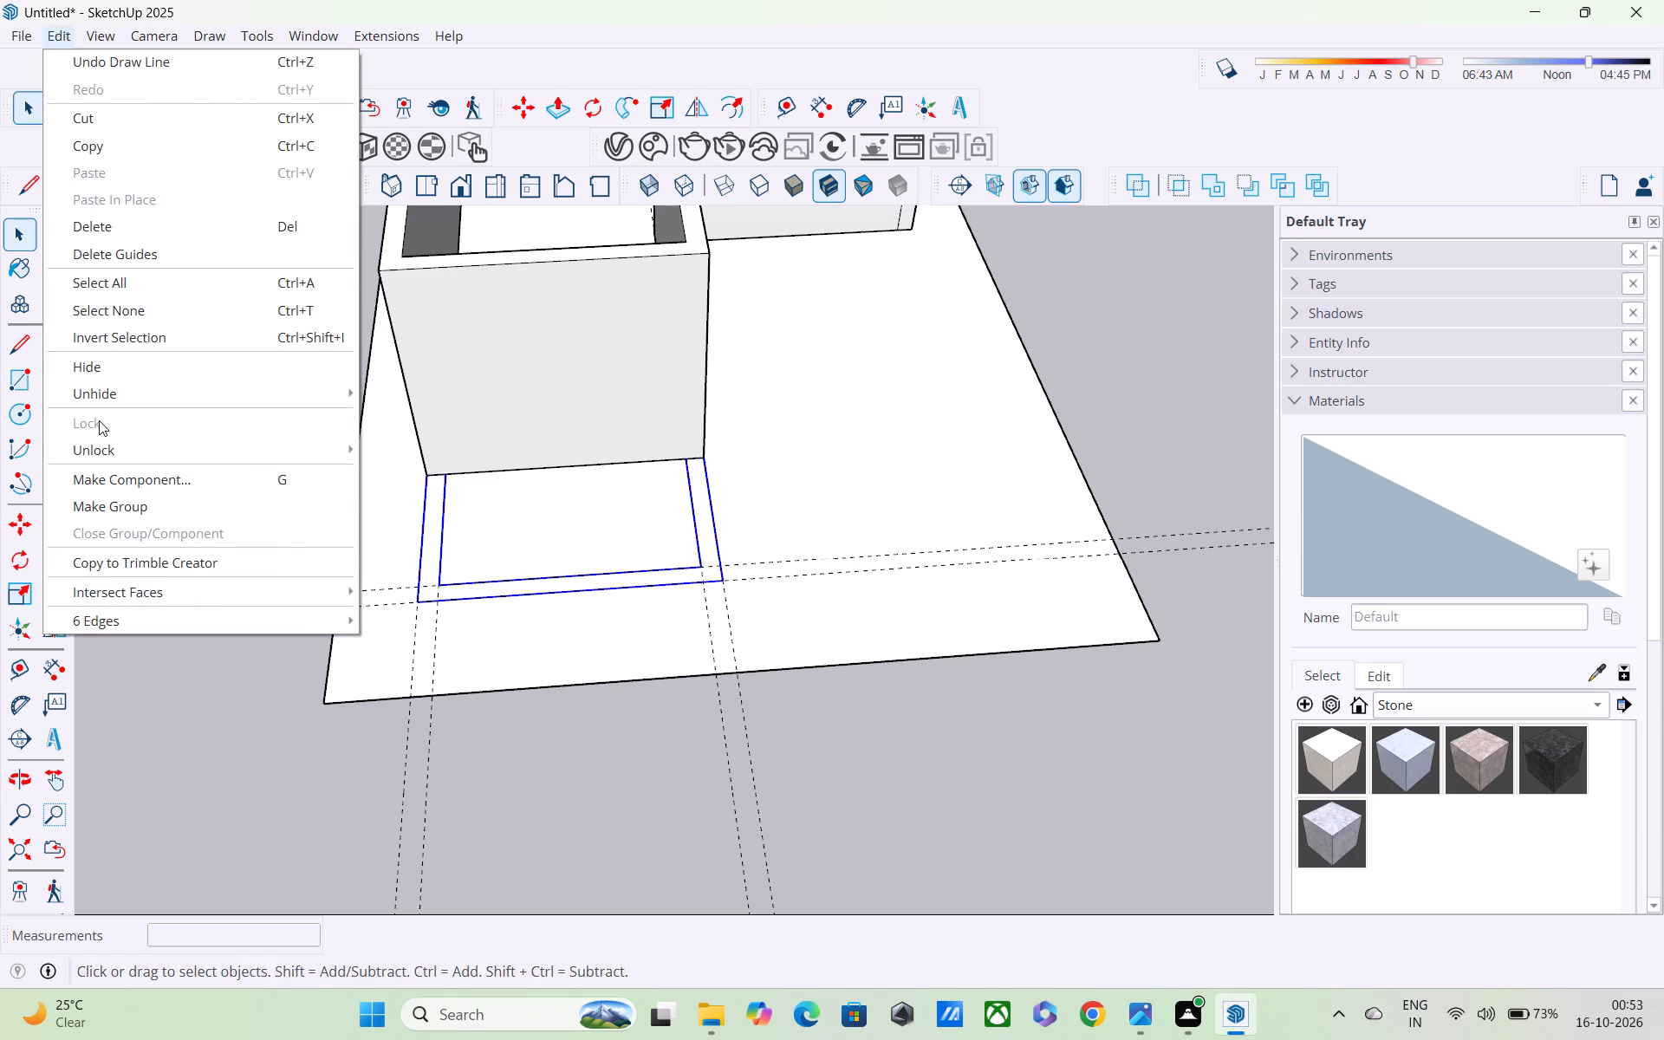
pyautogui.click(114, 503)
pyautogui.scroll(-3, 132, 504)
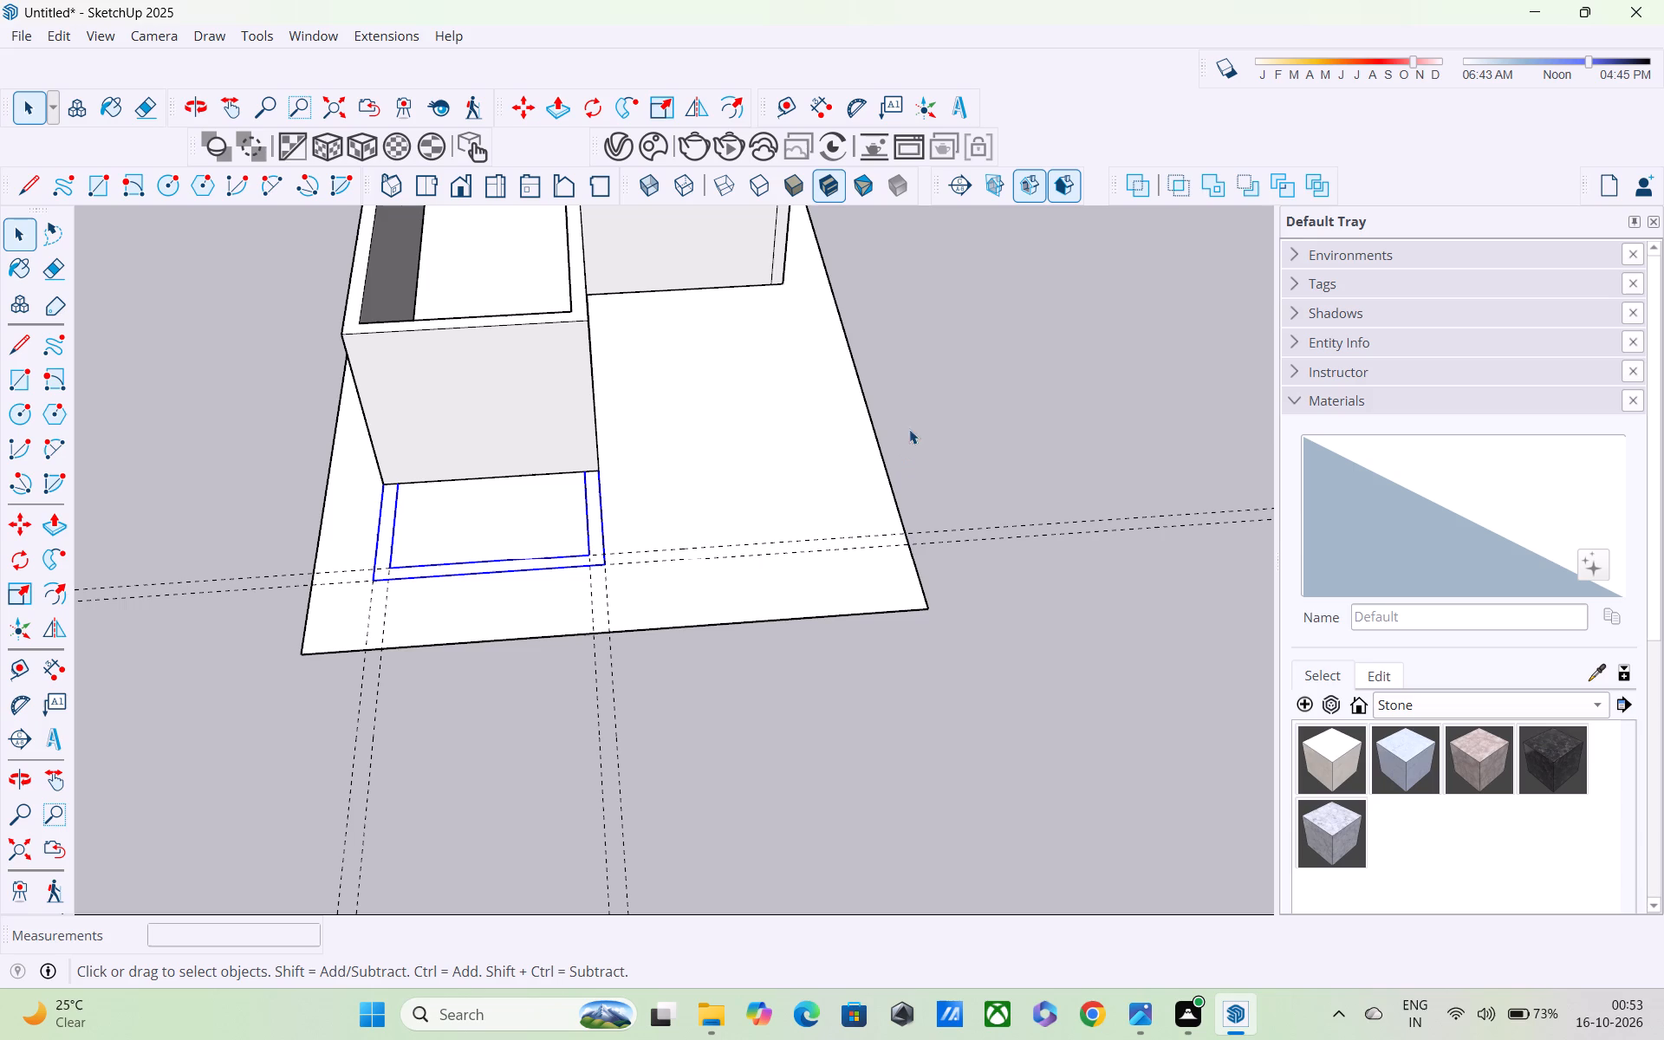
pyautogui.click(929, 391)
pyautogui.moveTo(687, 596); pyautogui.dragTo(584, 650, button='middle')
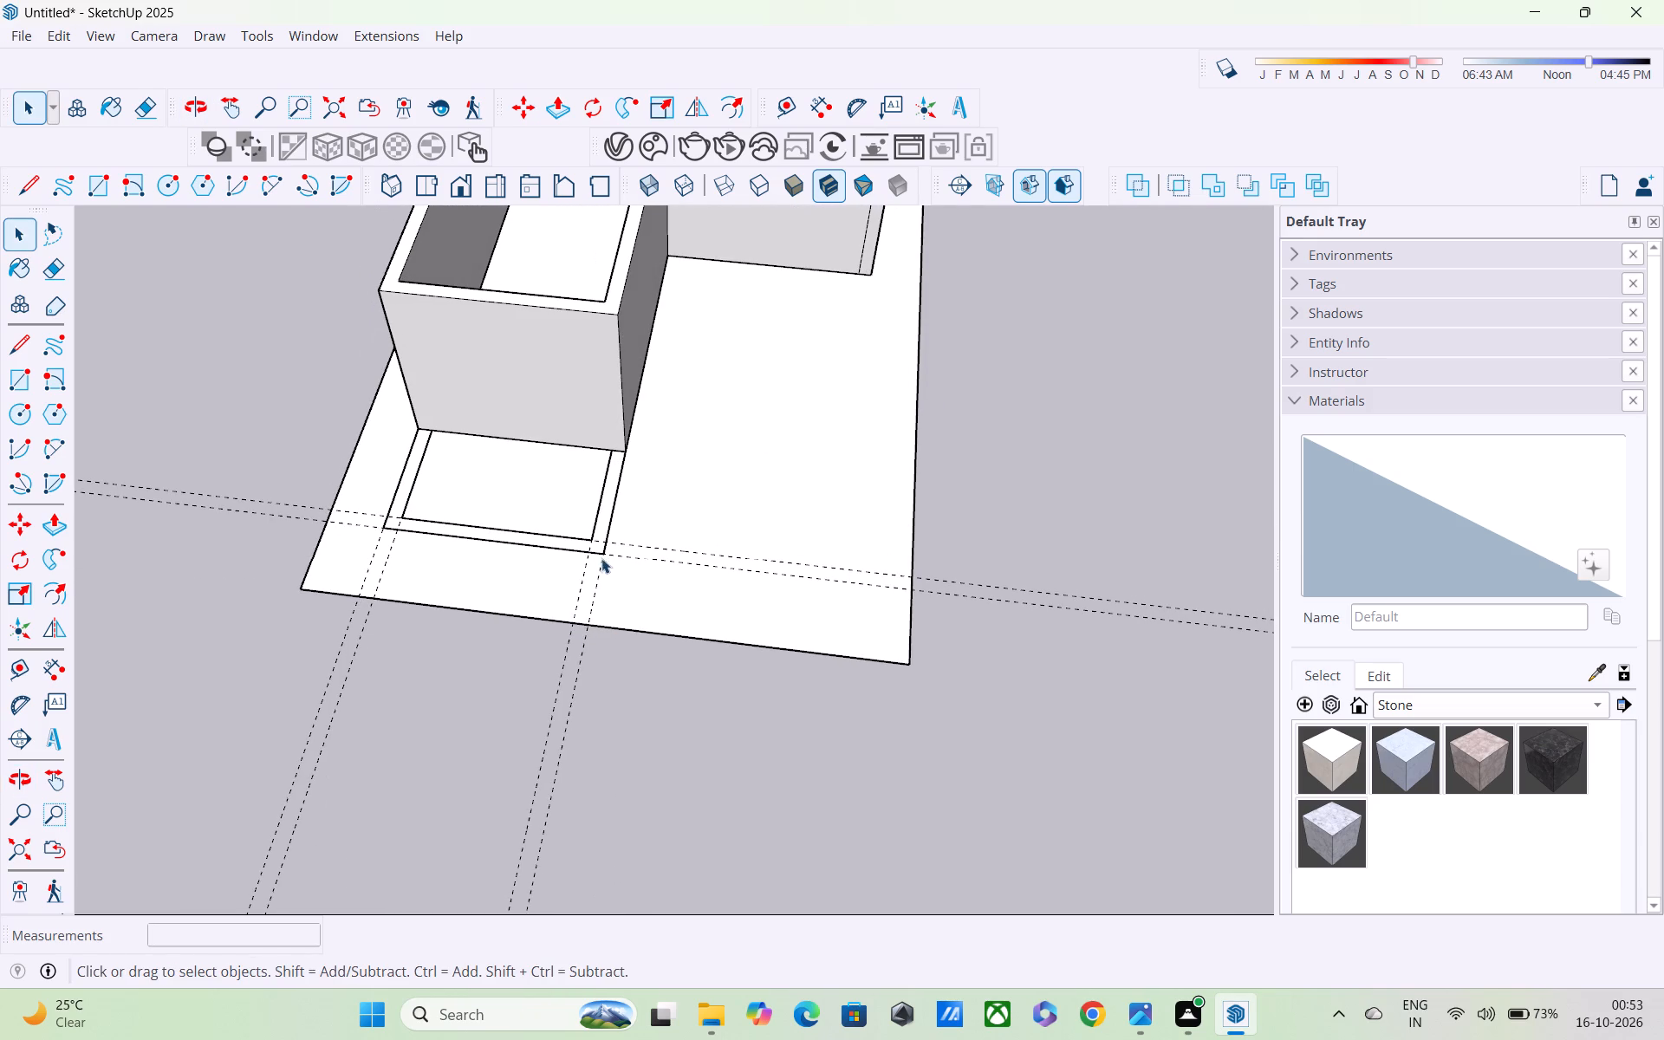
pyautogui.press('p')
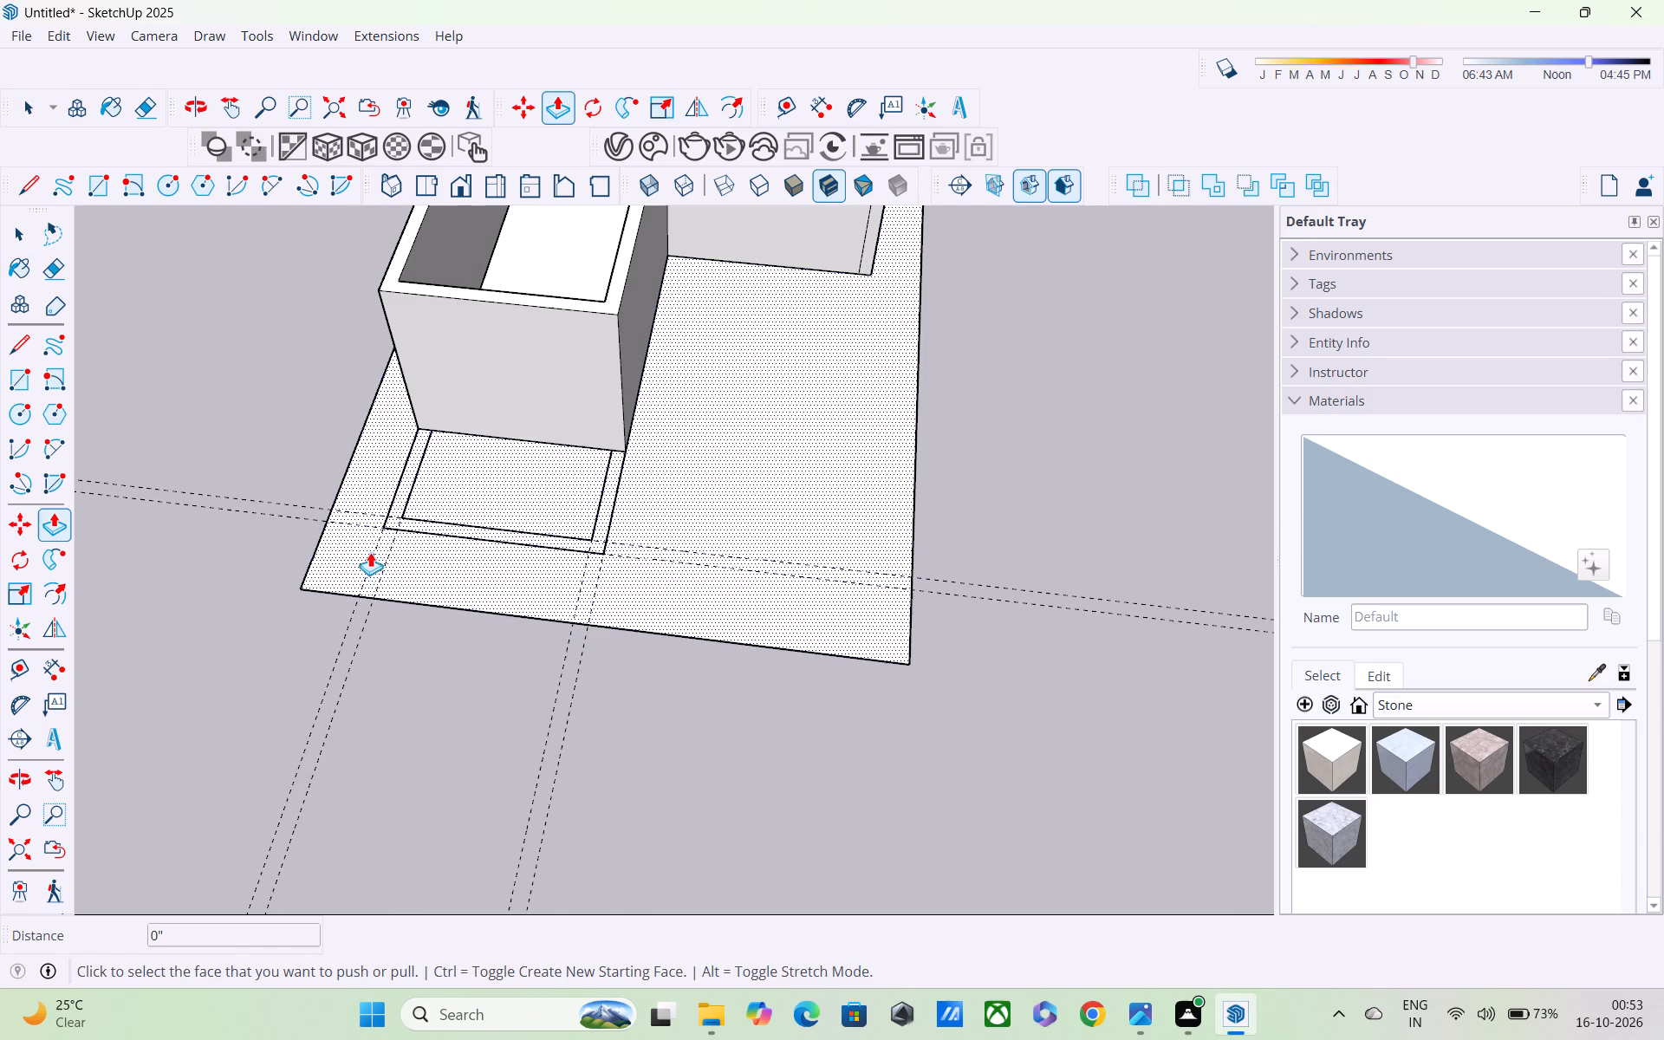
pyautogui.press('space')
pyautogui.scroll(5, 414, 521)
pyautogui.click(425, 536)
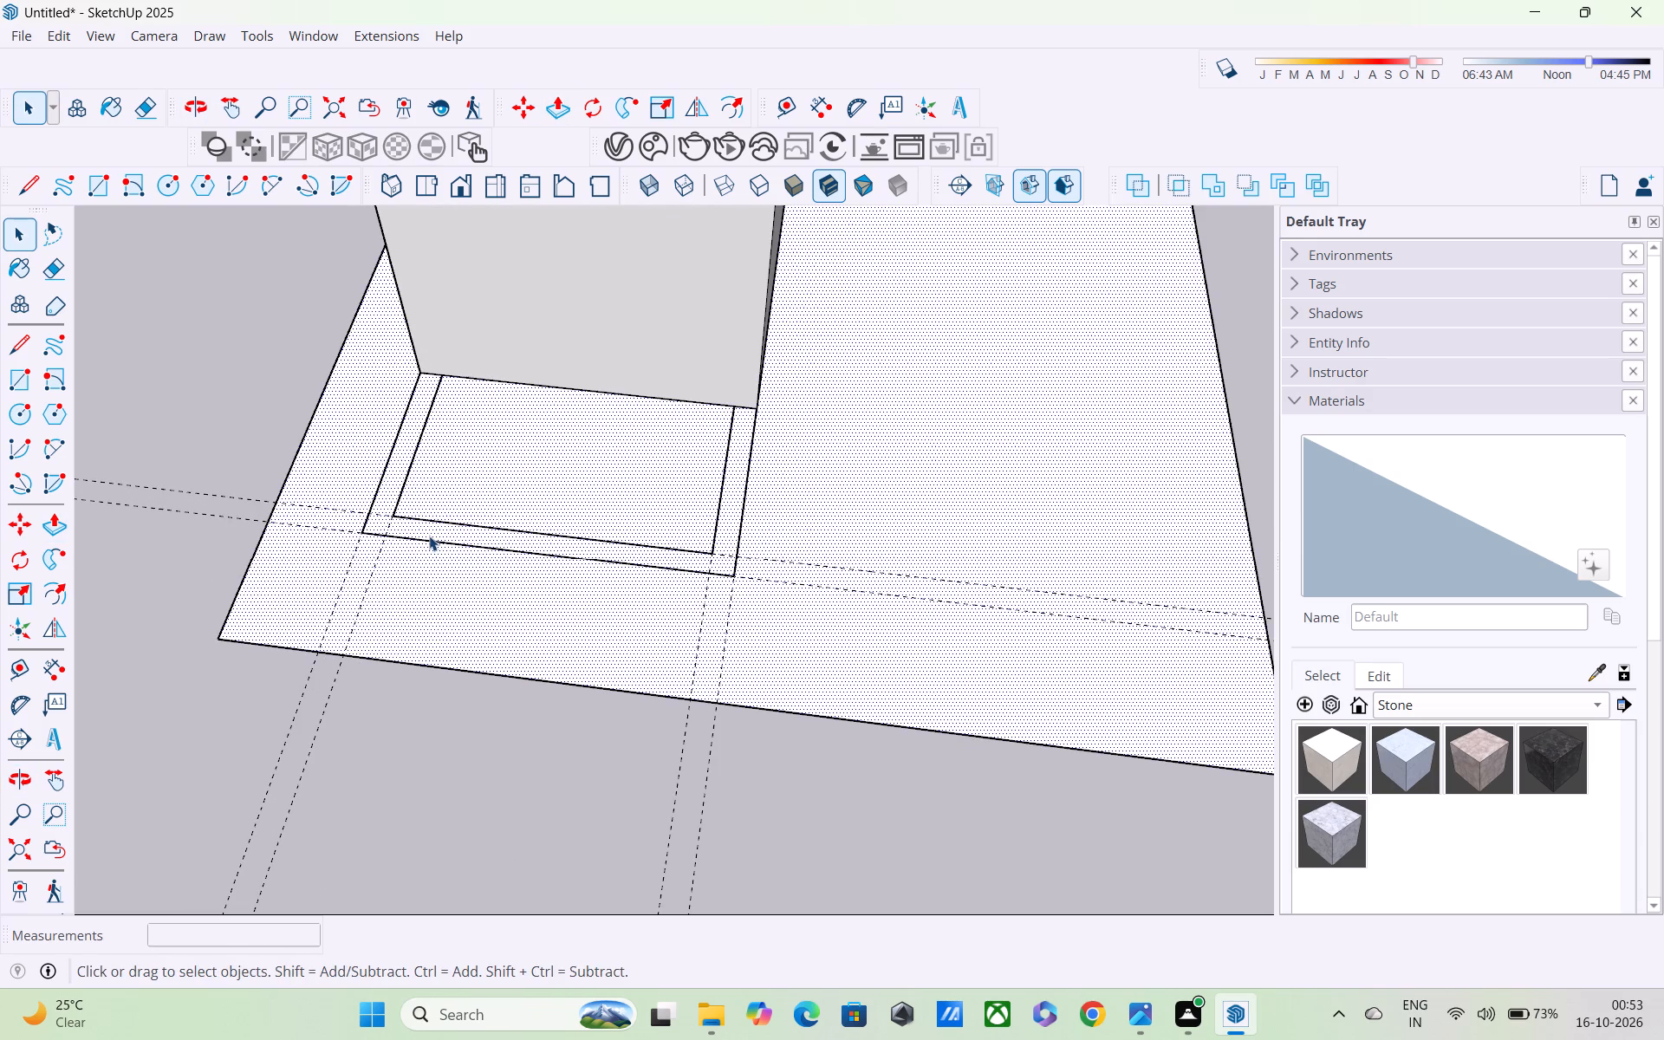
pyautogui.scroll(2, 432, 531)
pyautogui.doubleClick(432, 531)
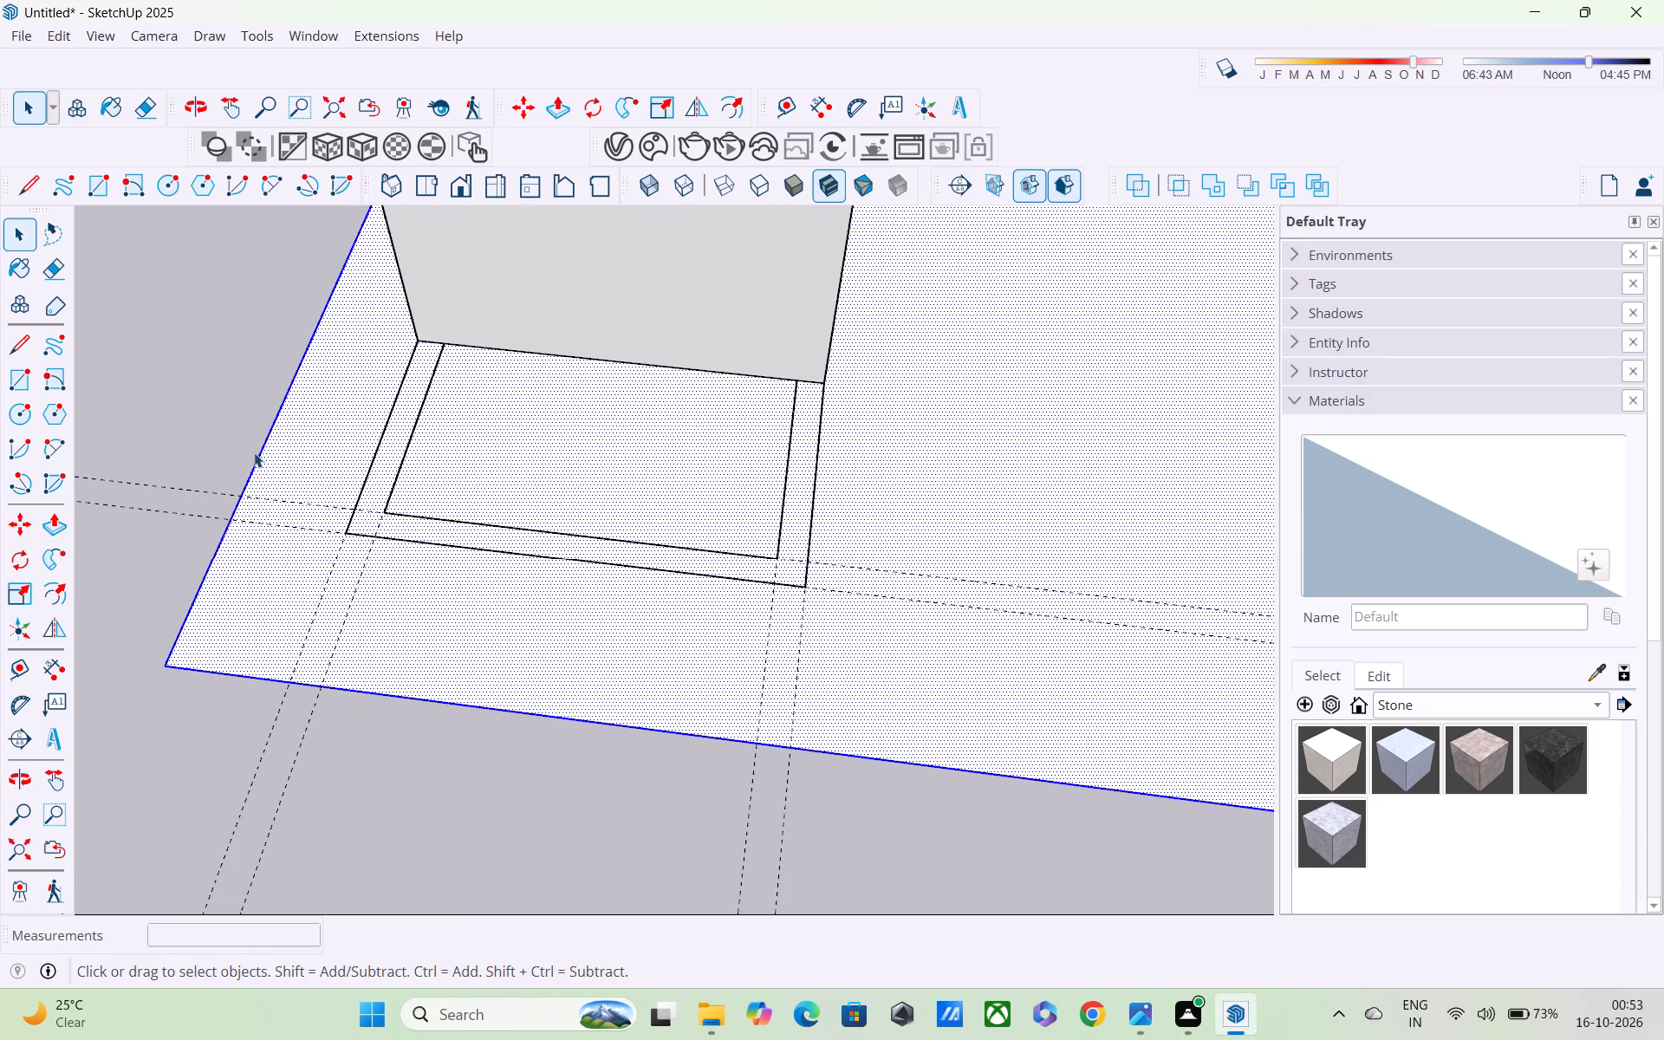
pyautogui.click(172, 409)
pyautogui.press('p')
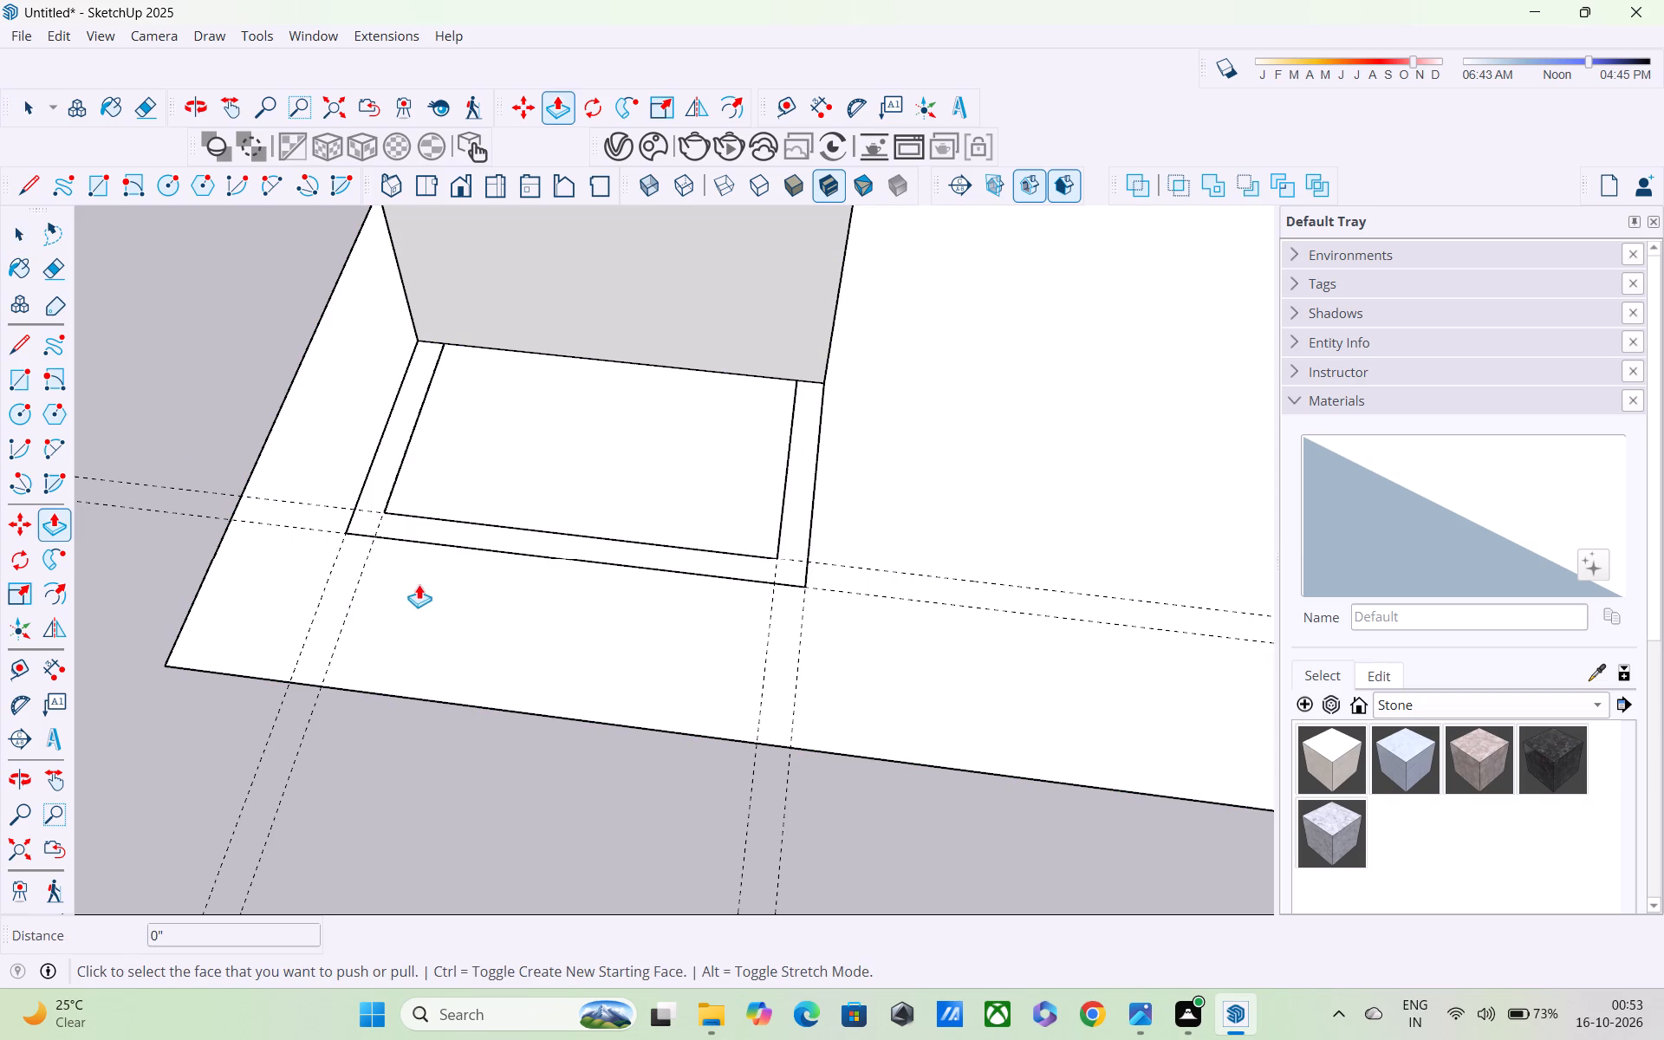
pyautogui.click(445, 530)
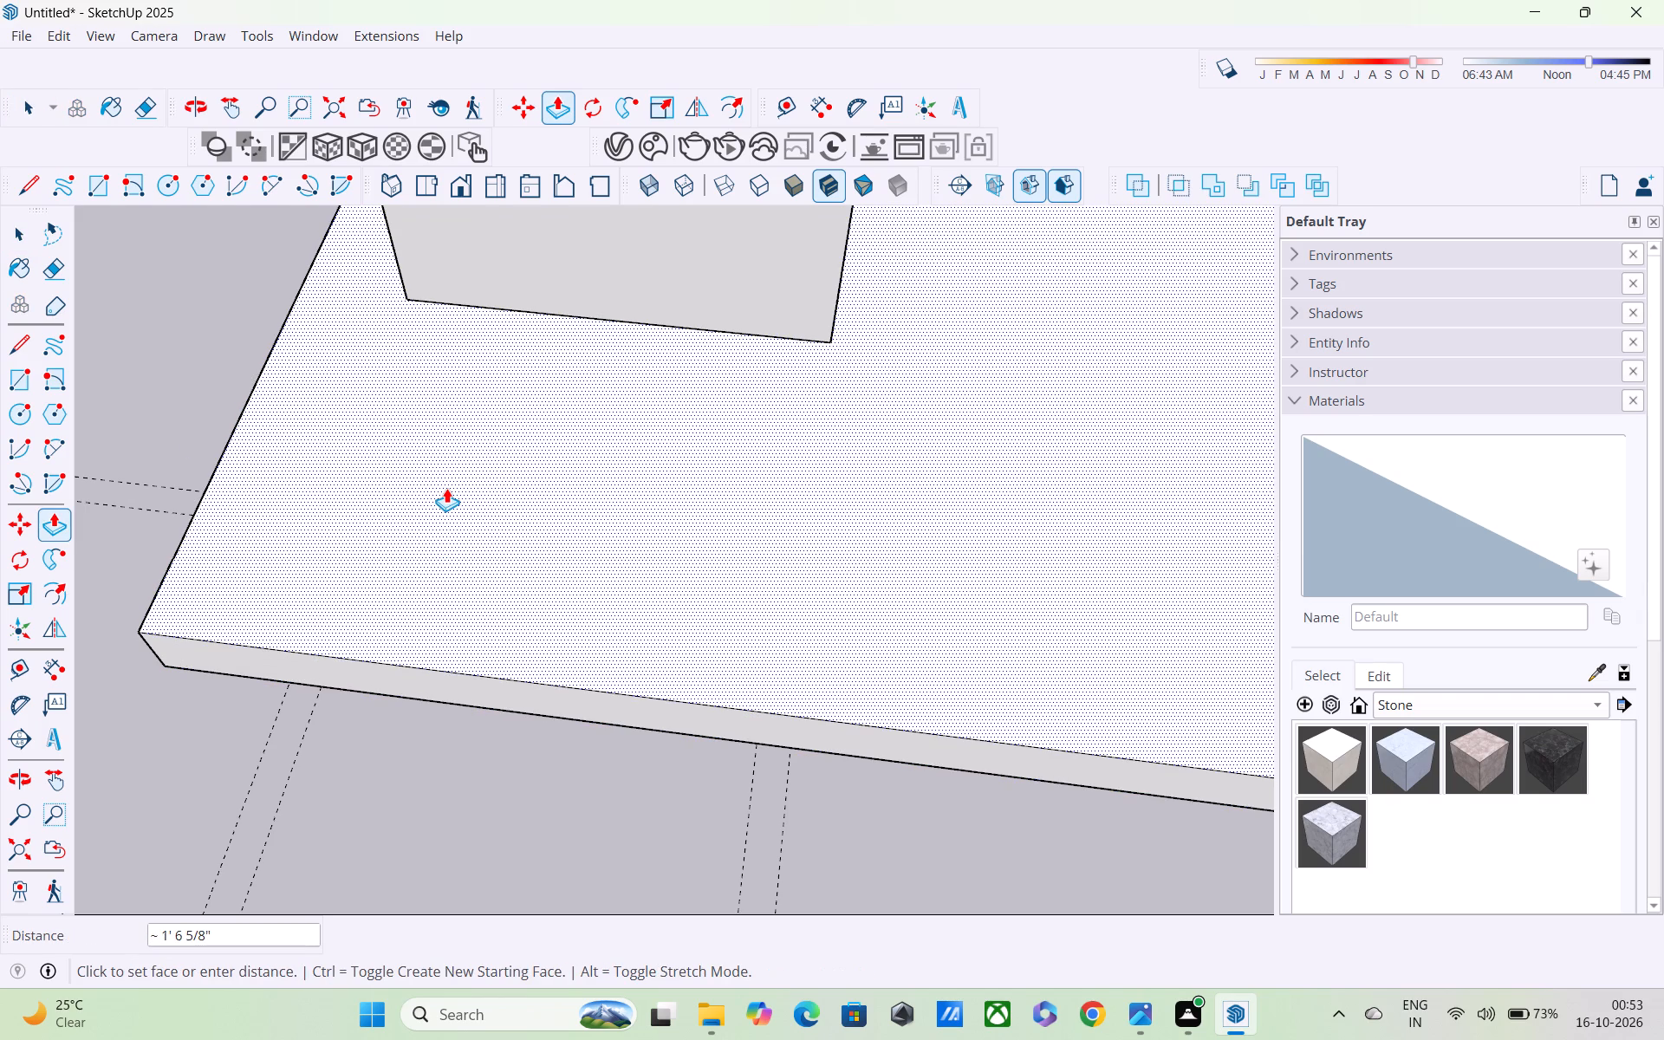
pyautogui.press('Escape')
# Examine up close the corner where the front room's outer and inner outlines meet the guides.
pyautogui.scroll(10, 390, 527)
pyautogui.scroll(-1, 337, 504)
pyautogui.scroll(2, 339, 504)
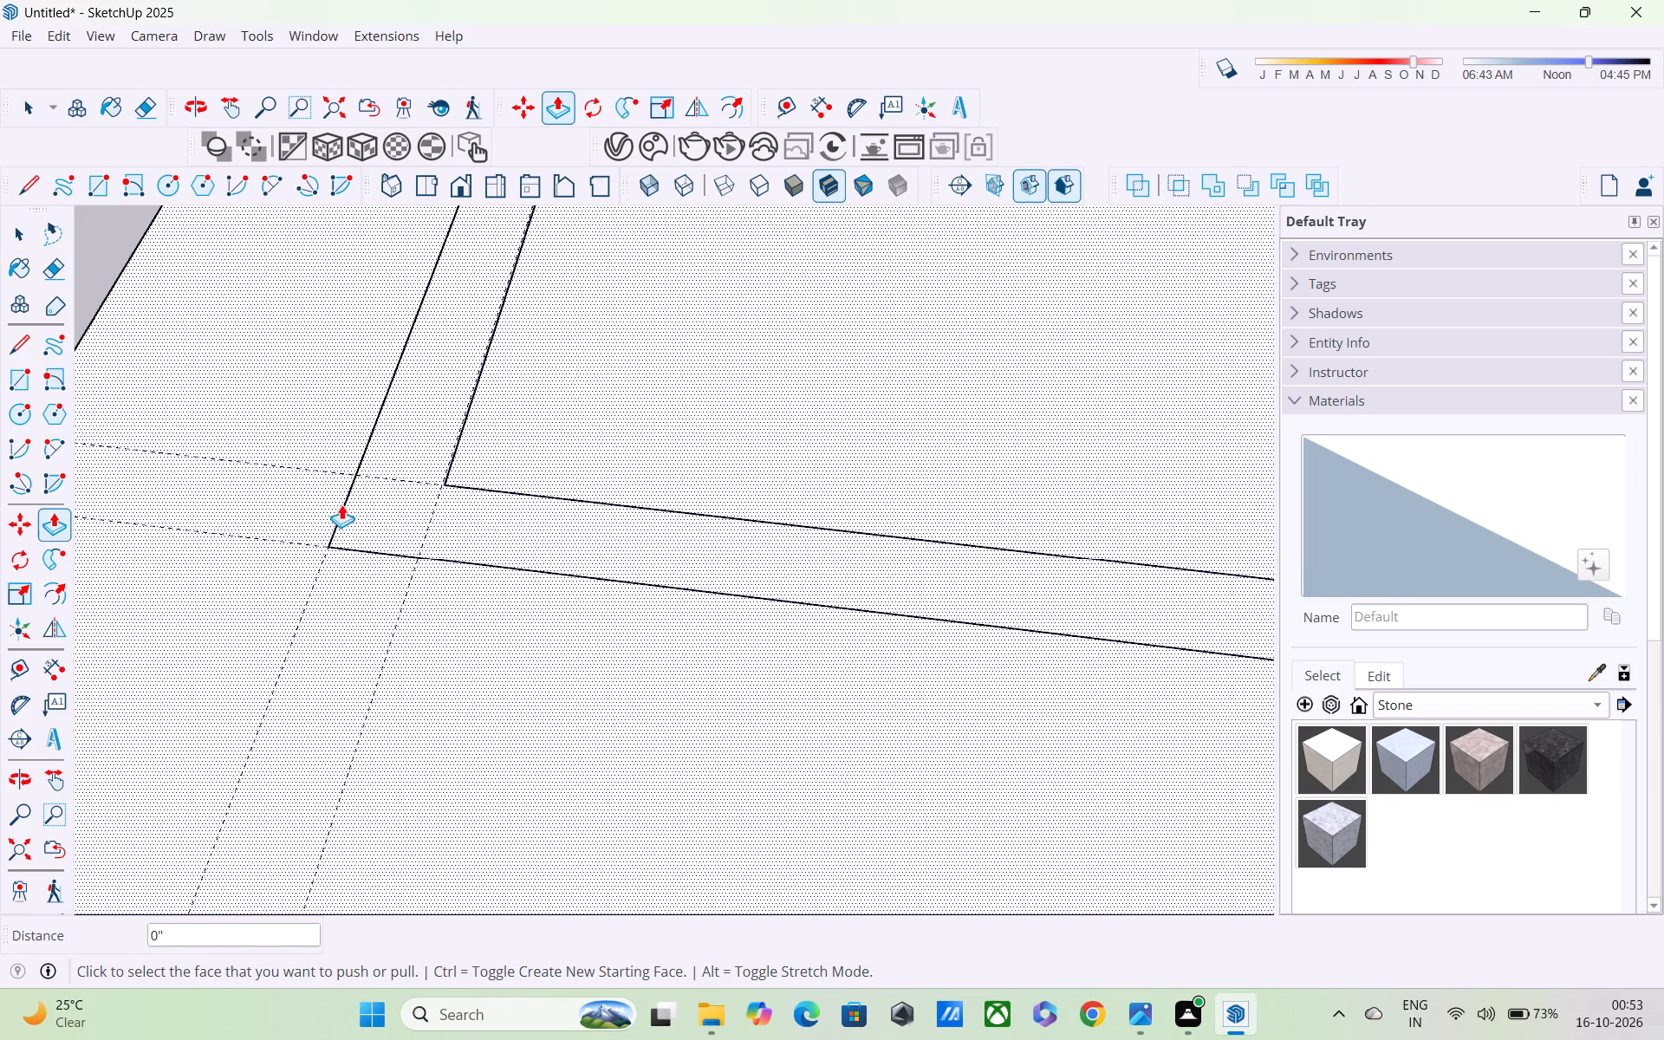
pyautogui.scroll(15, 341, 504)
pyautogui.scroll(15, 319, 645)
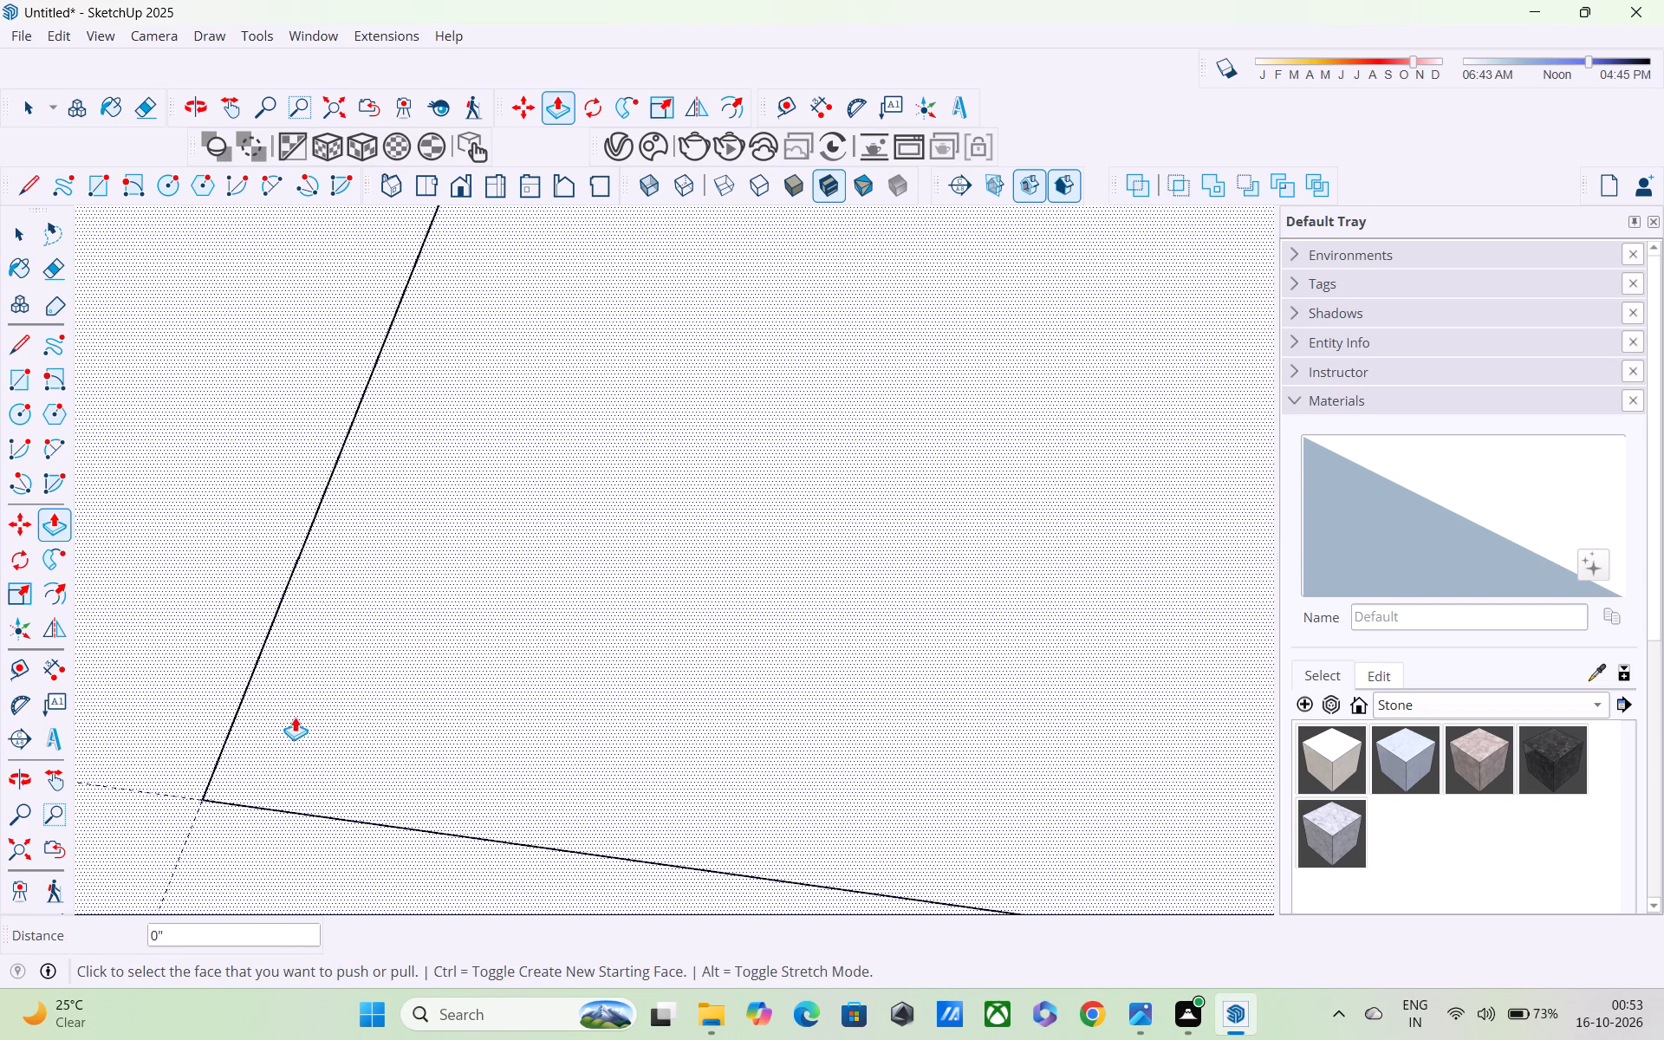
pyautogui.scroll(1, 295, 717)
pyautogui.scroll(-15, 294, 719)
# Undo the grouping of the front room's outlines, keeping all six outline edges loose on the plot.
pyautogui.hotkey('ctrl', 'z')
pyautogui.scroll(-12, 292, 705)
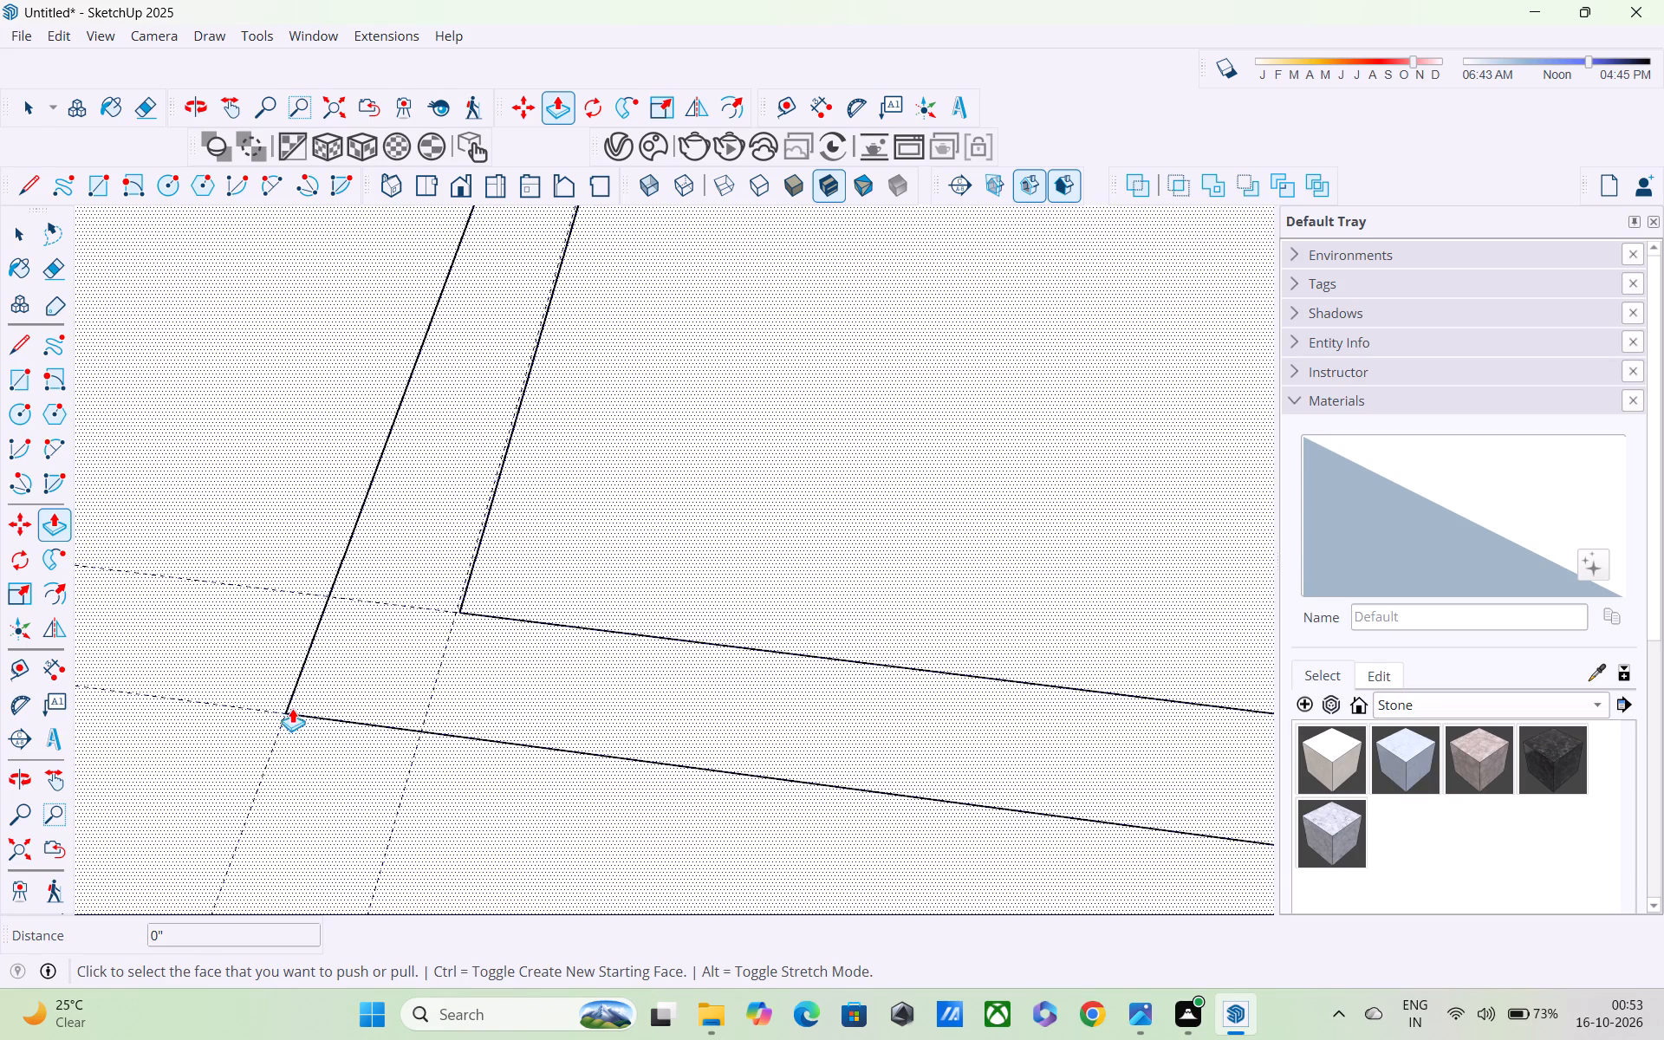
pyautogui.scroll(-10, 292, 708)
pyautogui.hotkey('ctrl', 'z')
pyautogui.scroll(-15, 296, 696)
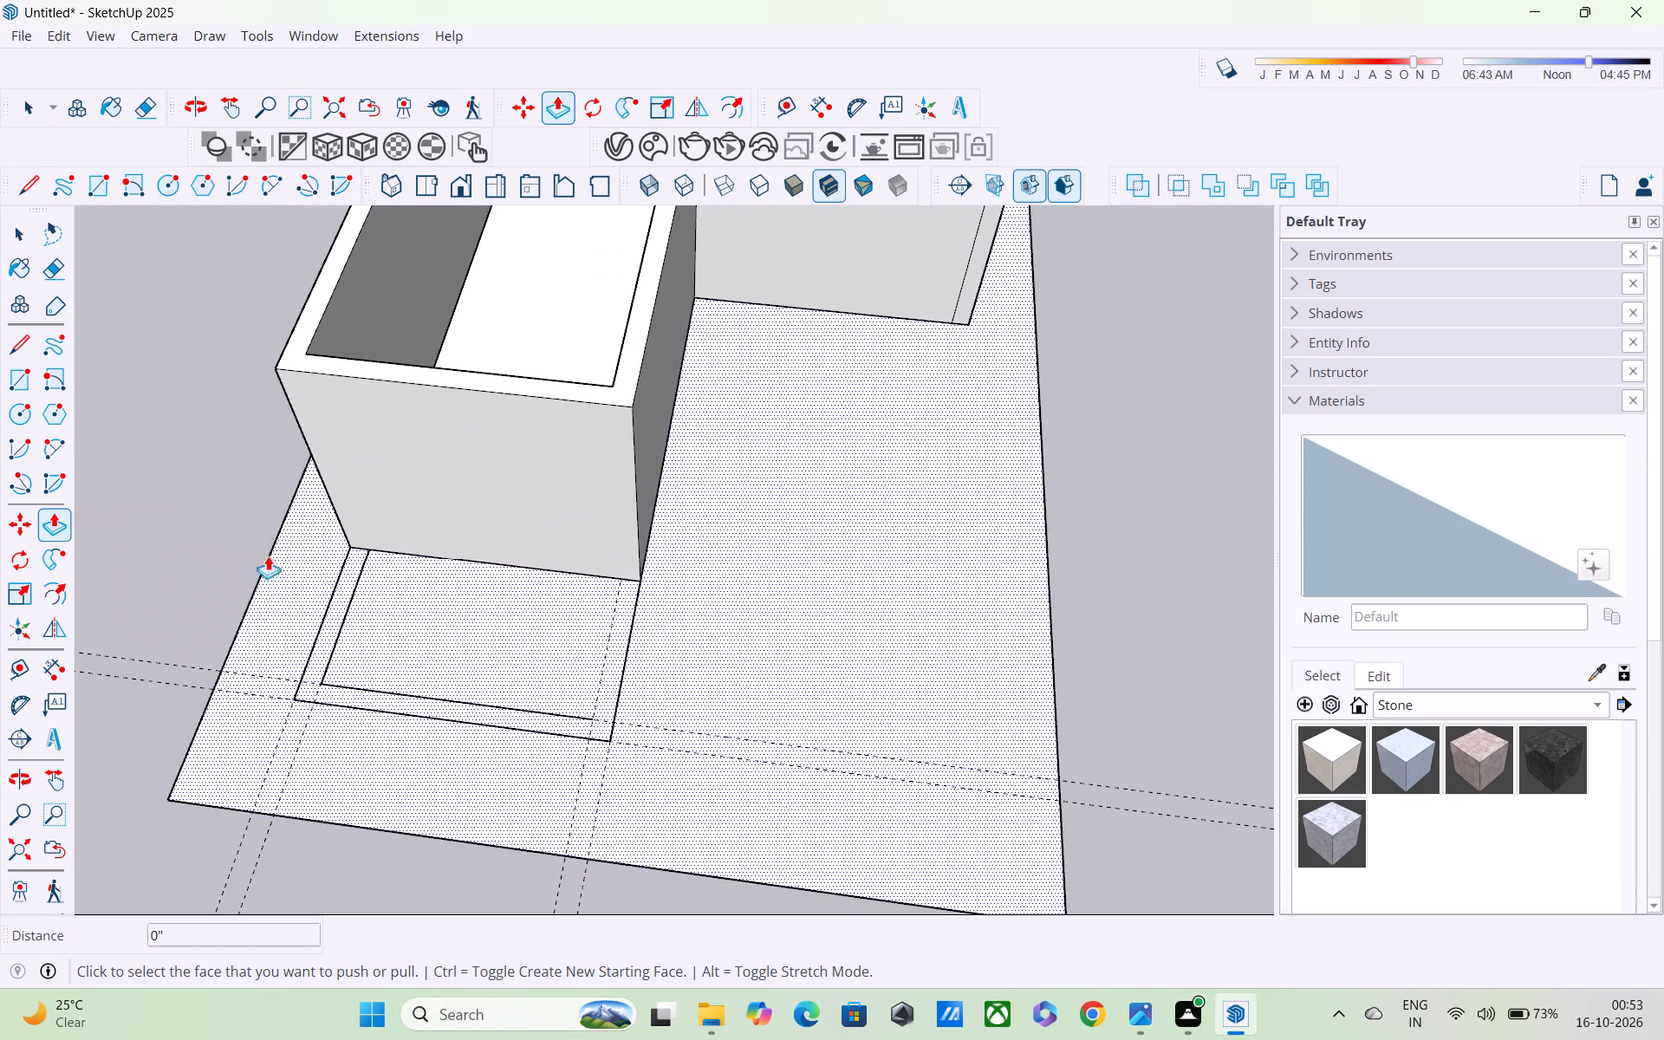
pyautogui.hotkey('ctrl', 'z')
pyautogui.scroll(-4, 256, 526)
pyautogui.scroll(1, 256, 526)
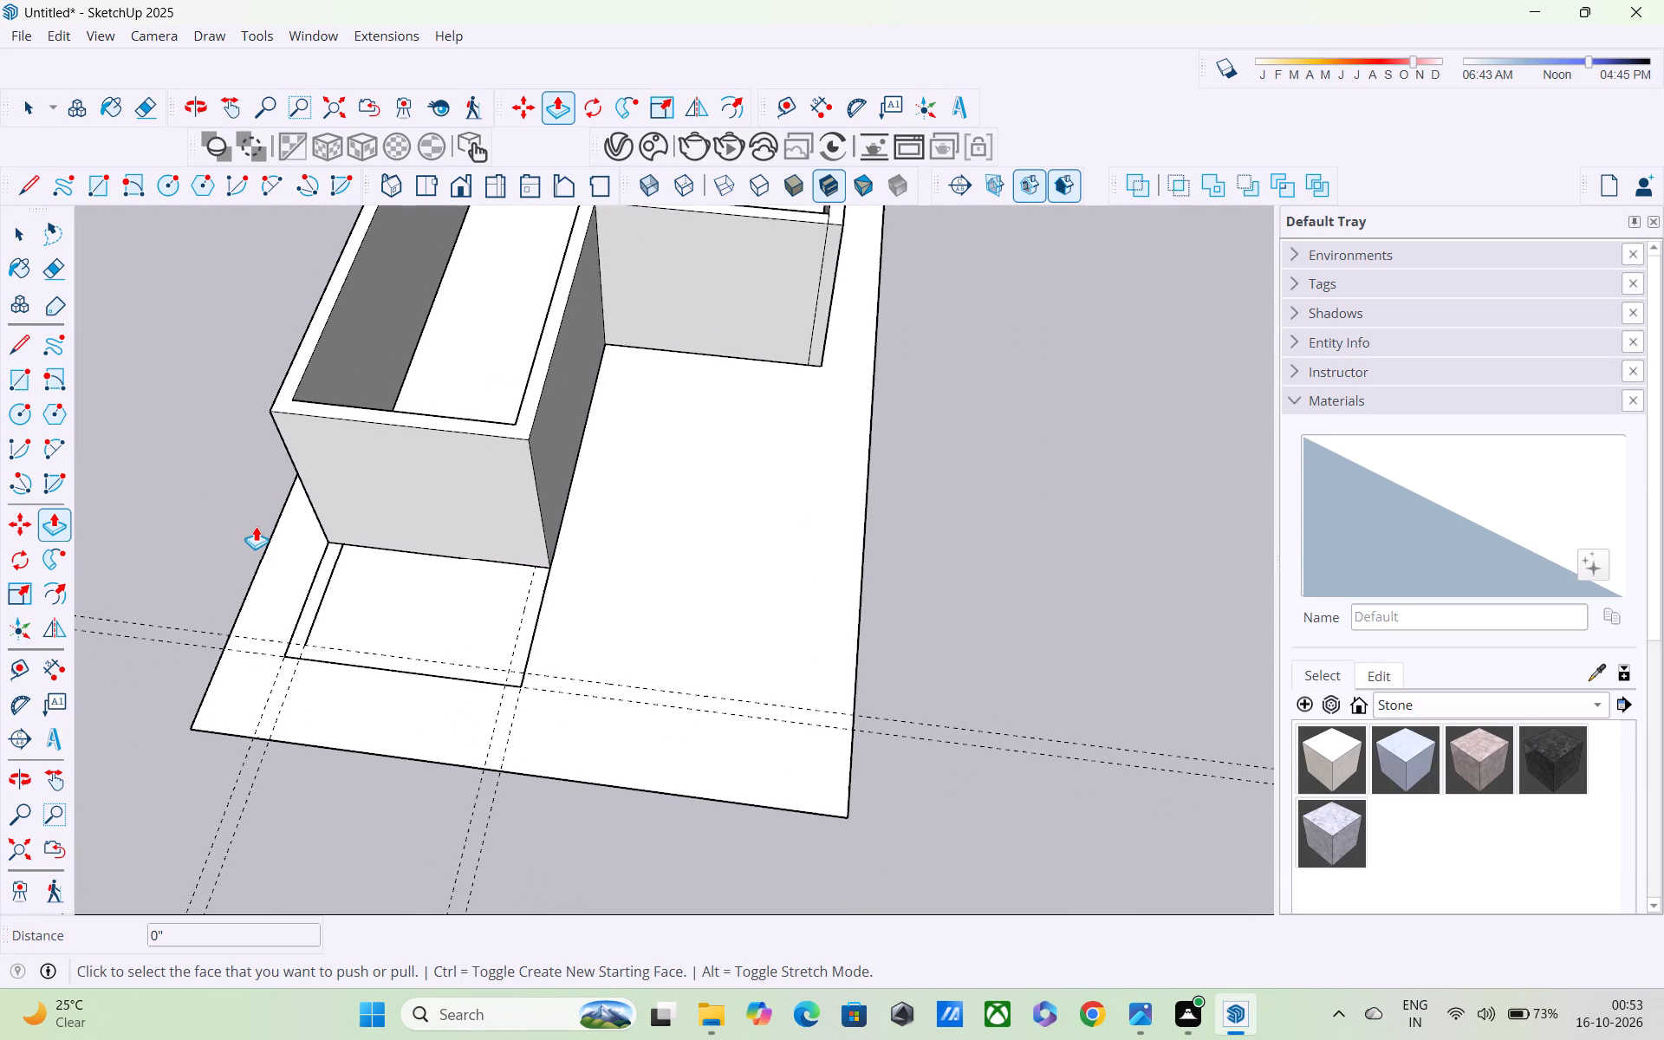
pyautogui.press('Escape')
pyautogui.scroll(5, 524, 638)
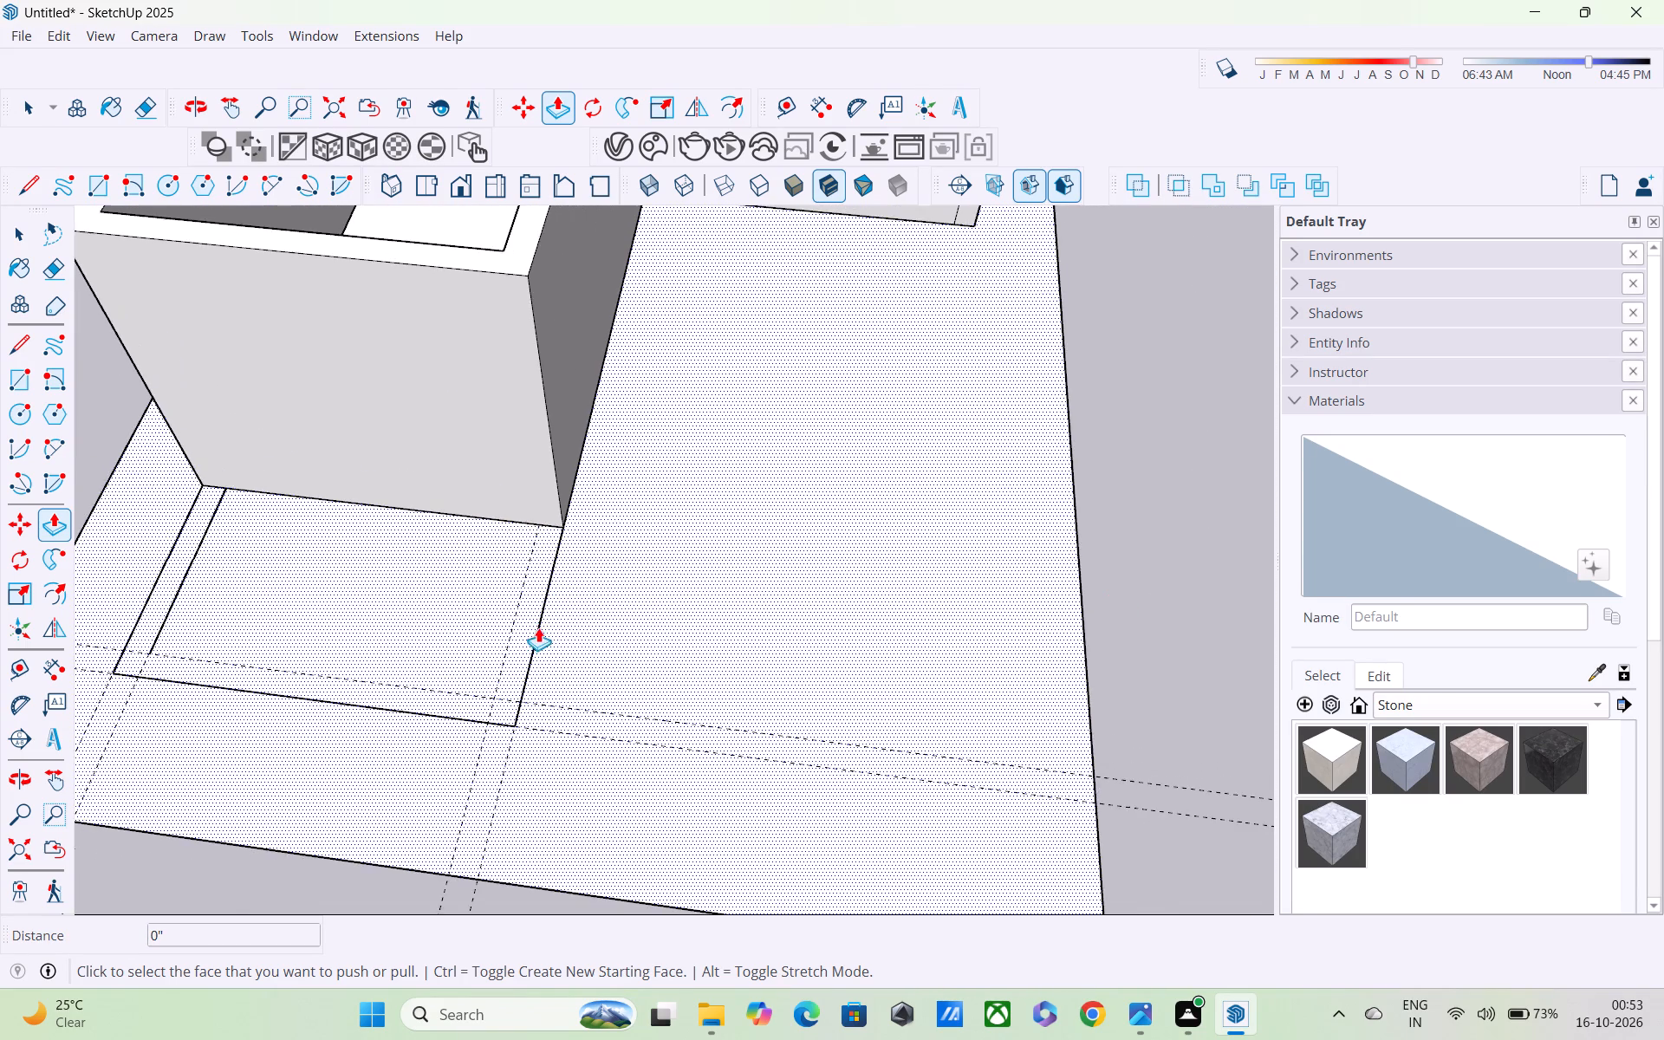
pyautogui.scroll(1, 567, 575)
pyautogui.moveTo(567, 575); pyautogui.dragTo(595, 637, button='middle')
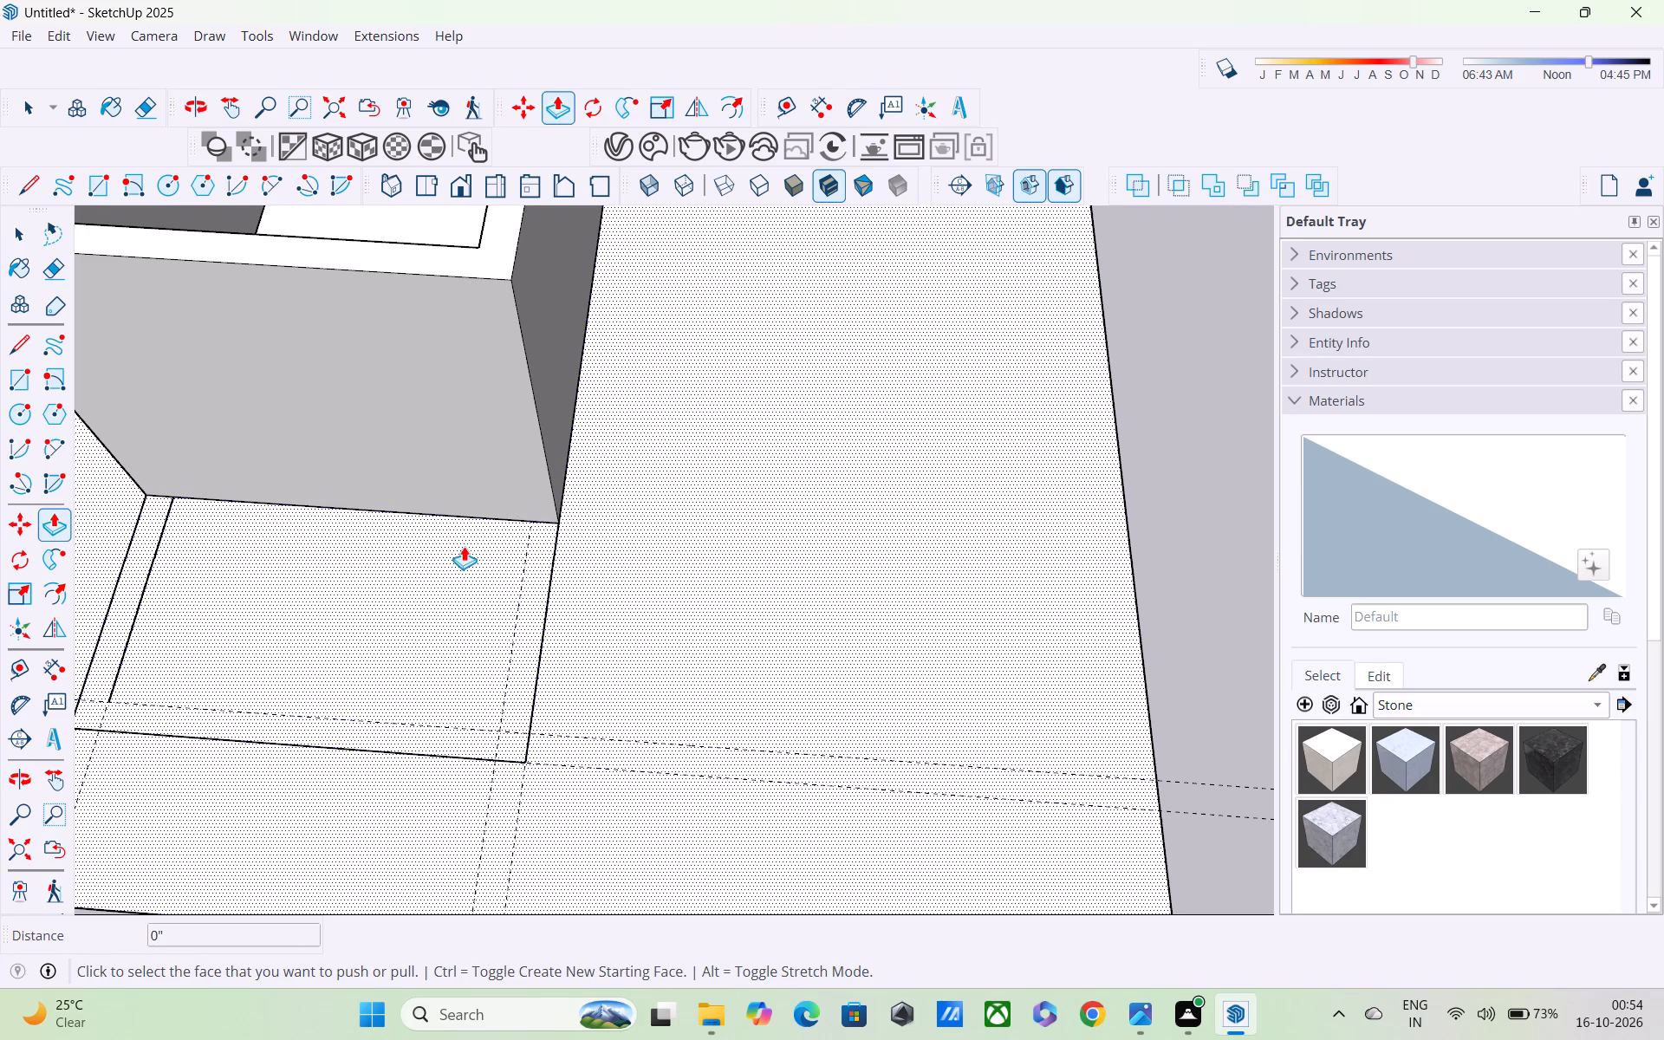
pyautogui.hotkey('ctrl', 'y')
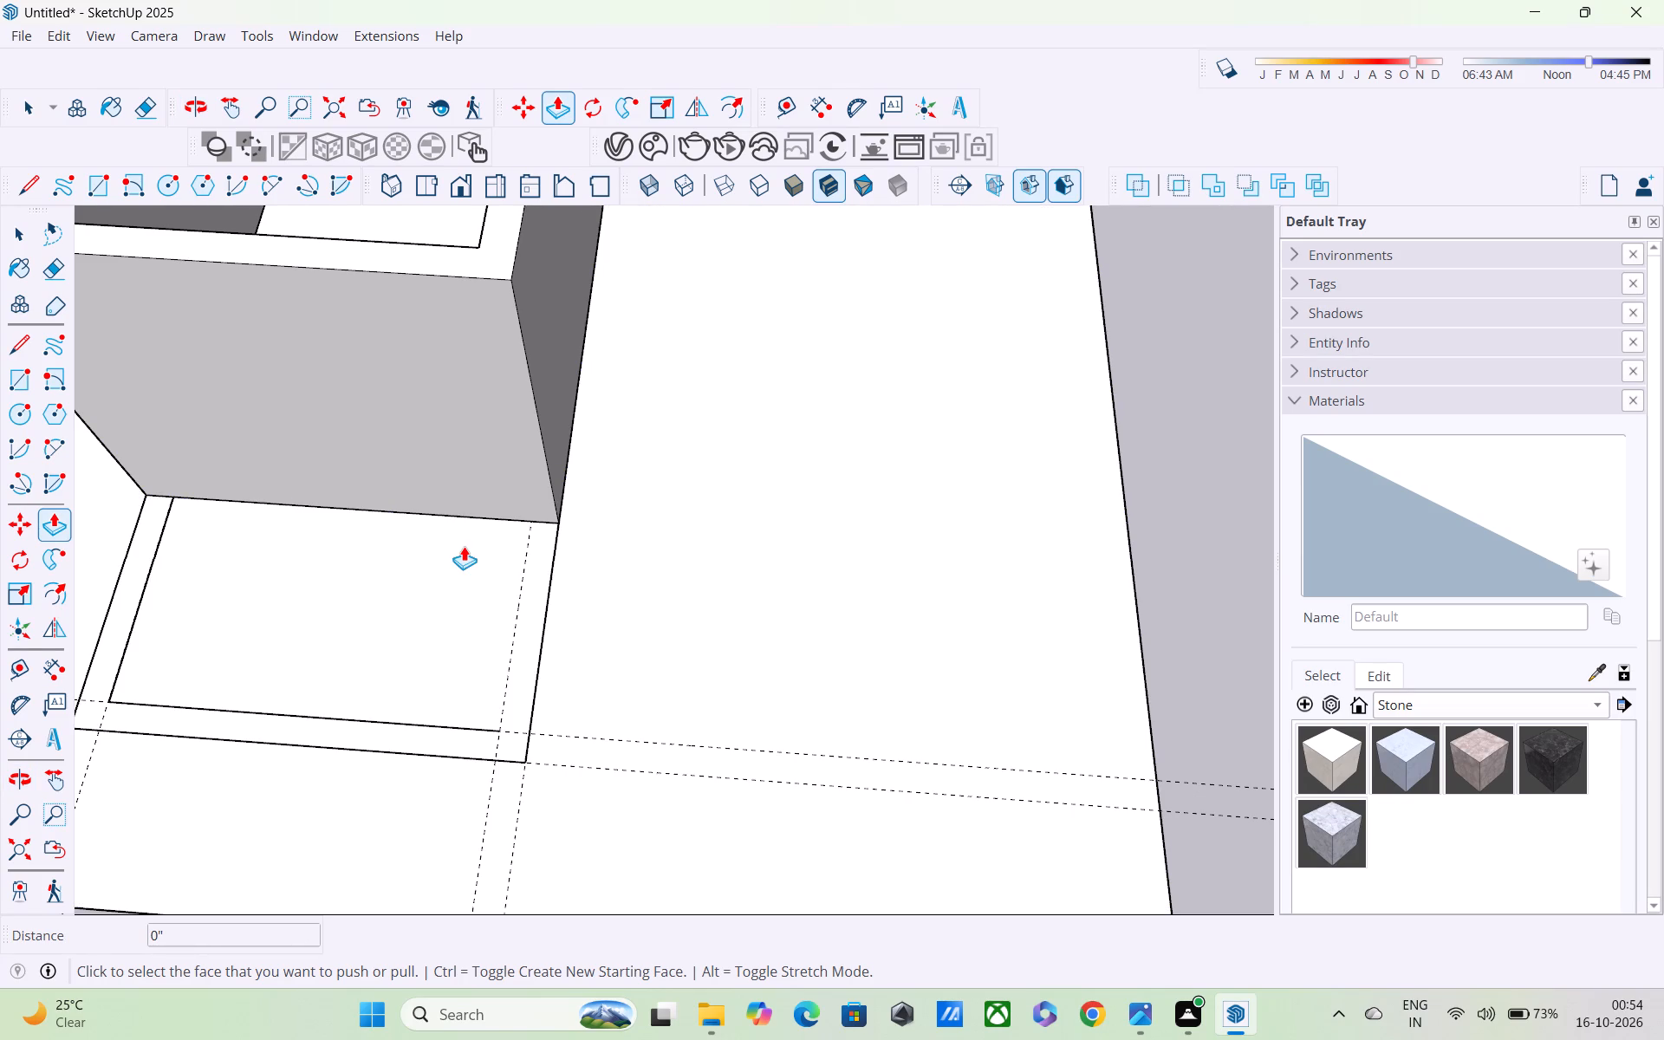
pyautogui.hotkey('ctrl', 'y')
# Draw an 11' 6" line along the base of the front wall, corner to corner, closing the front room's outline.
pyautogui.press('l')
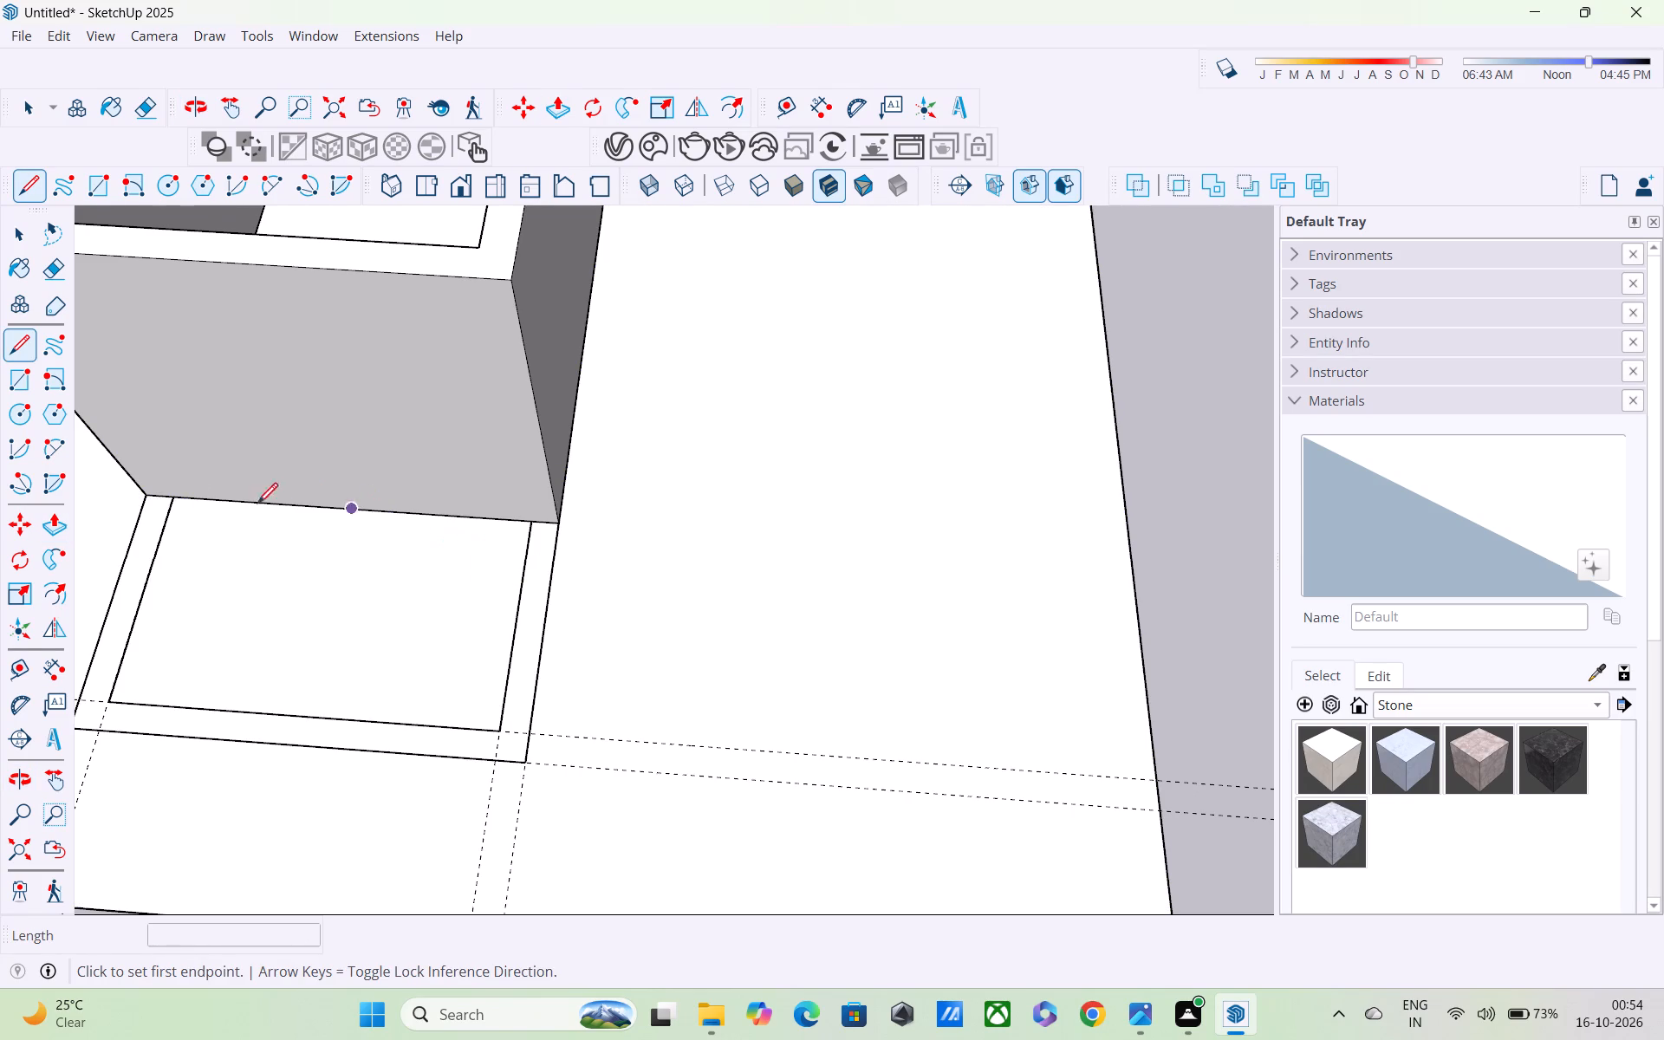
pyautogui.click(142, 493)
pyautogui.click(560, 529)
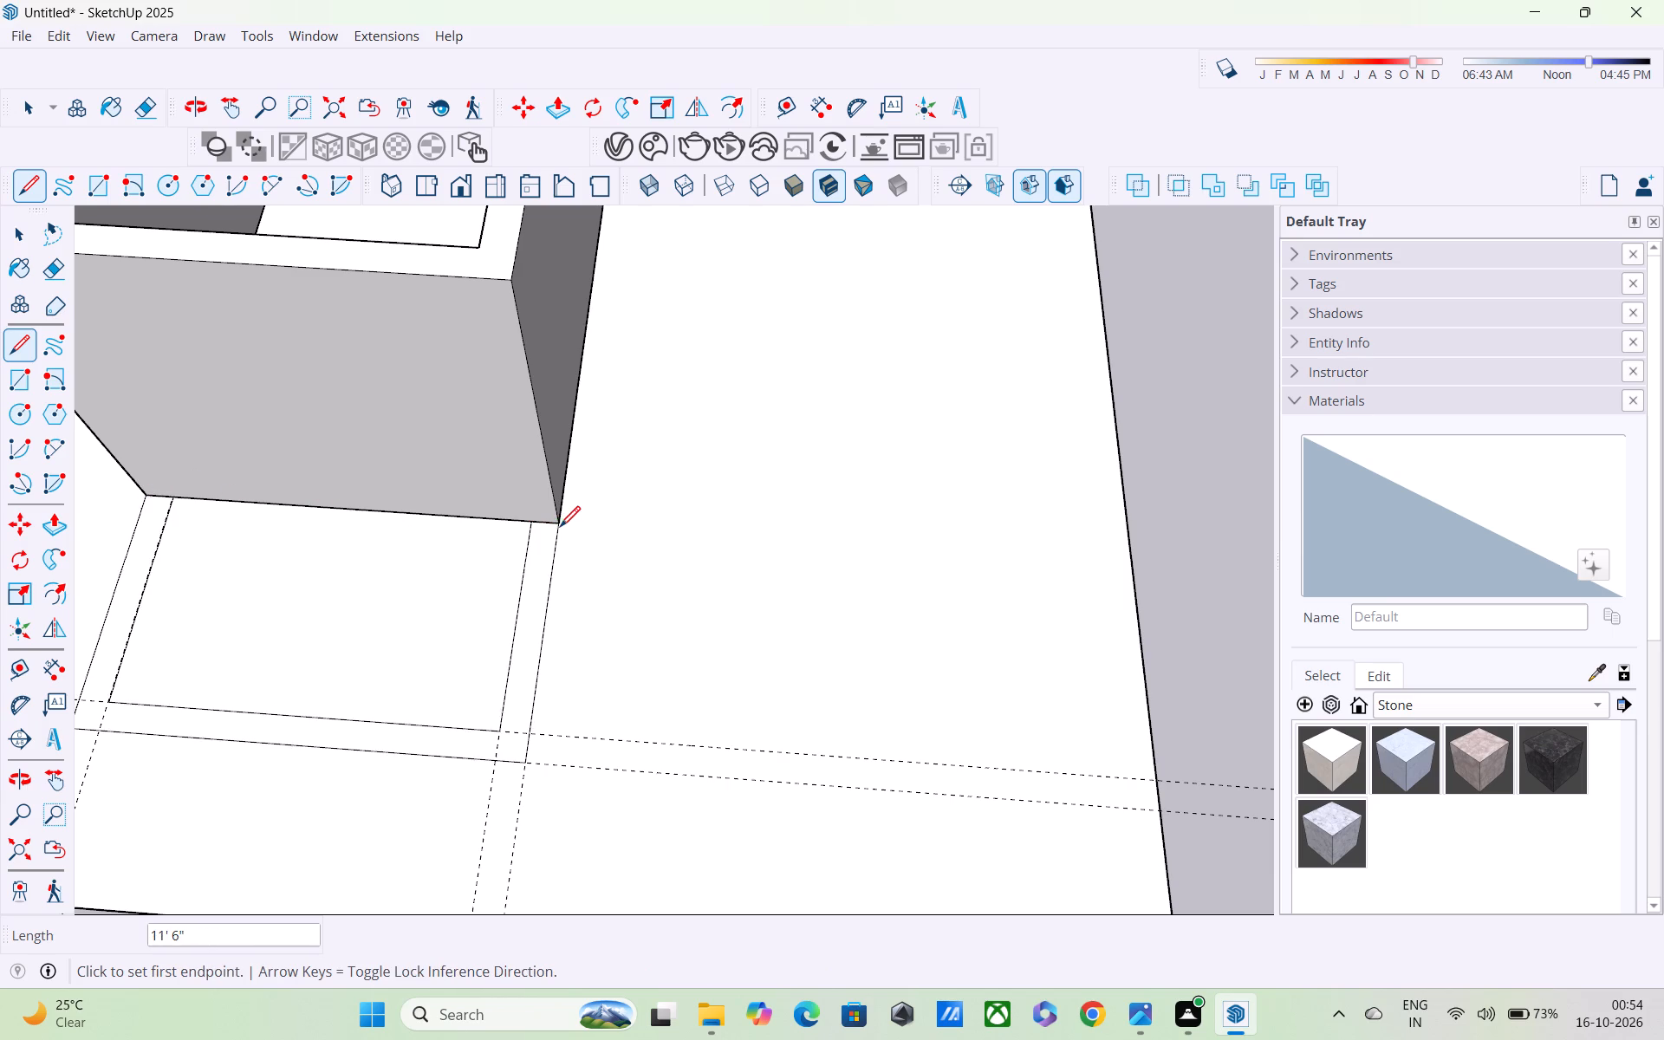
pyautogui.scroll(-2, 560, 529)
pyautogui.press('space')
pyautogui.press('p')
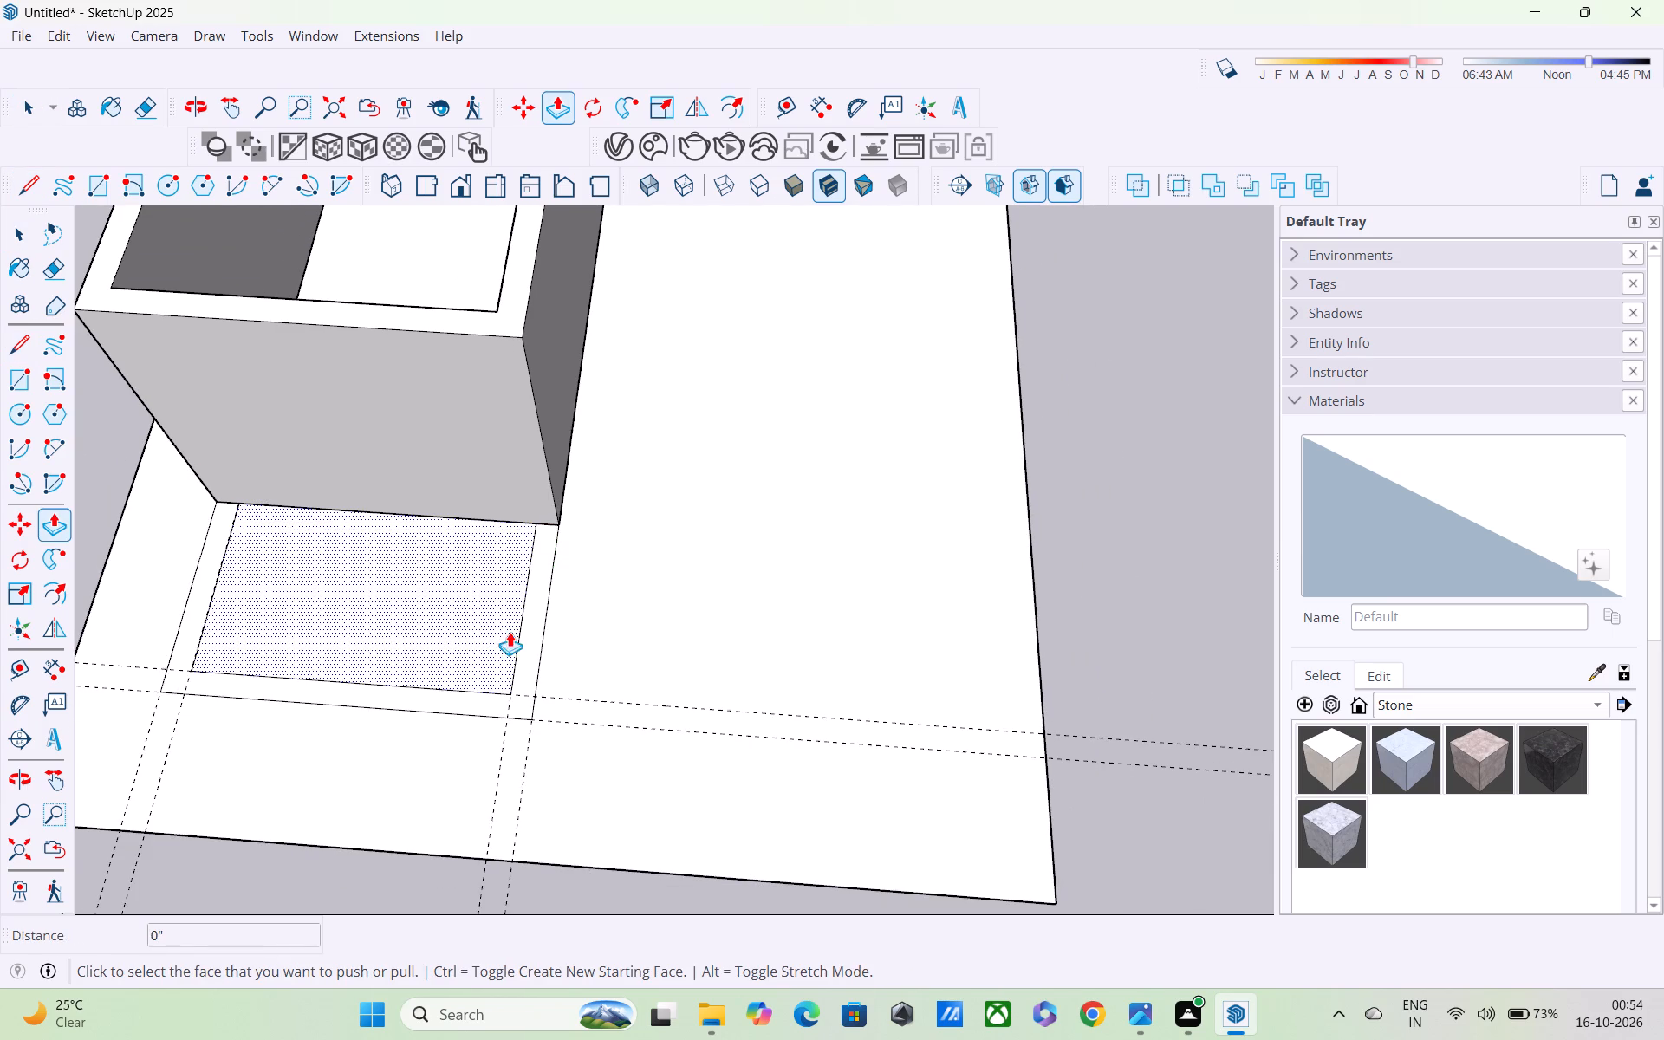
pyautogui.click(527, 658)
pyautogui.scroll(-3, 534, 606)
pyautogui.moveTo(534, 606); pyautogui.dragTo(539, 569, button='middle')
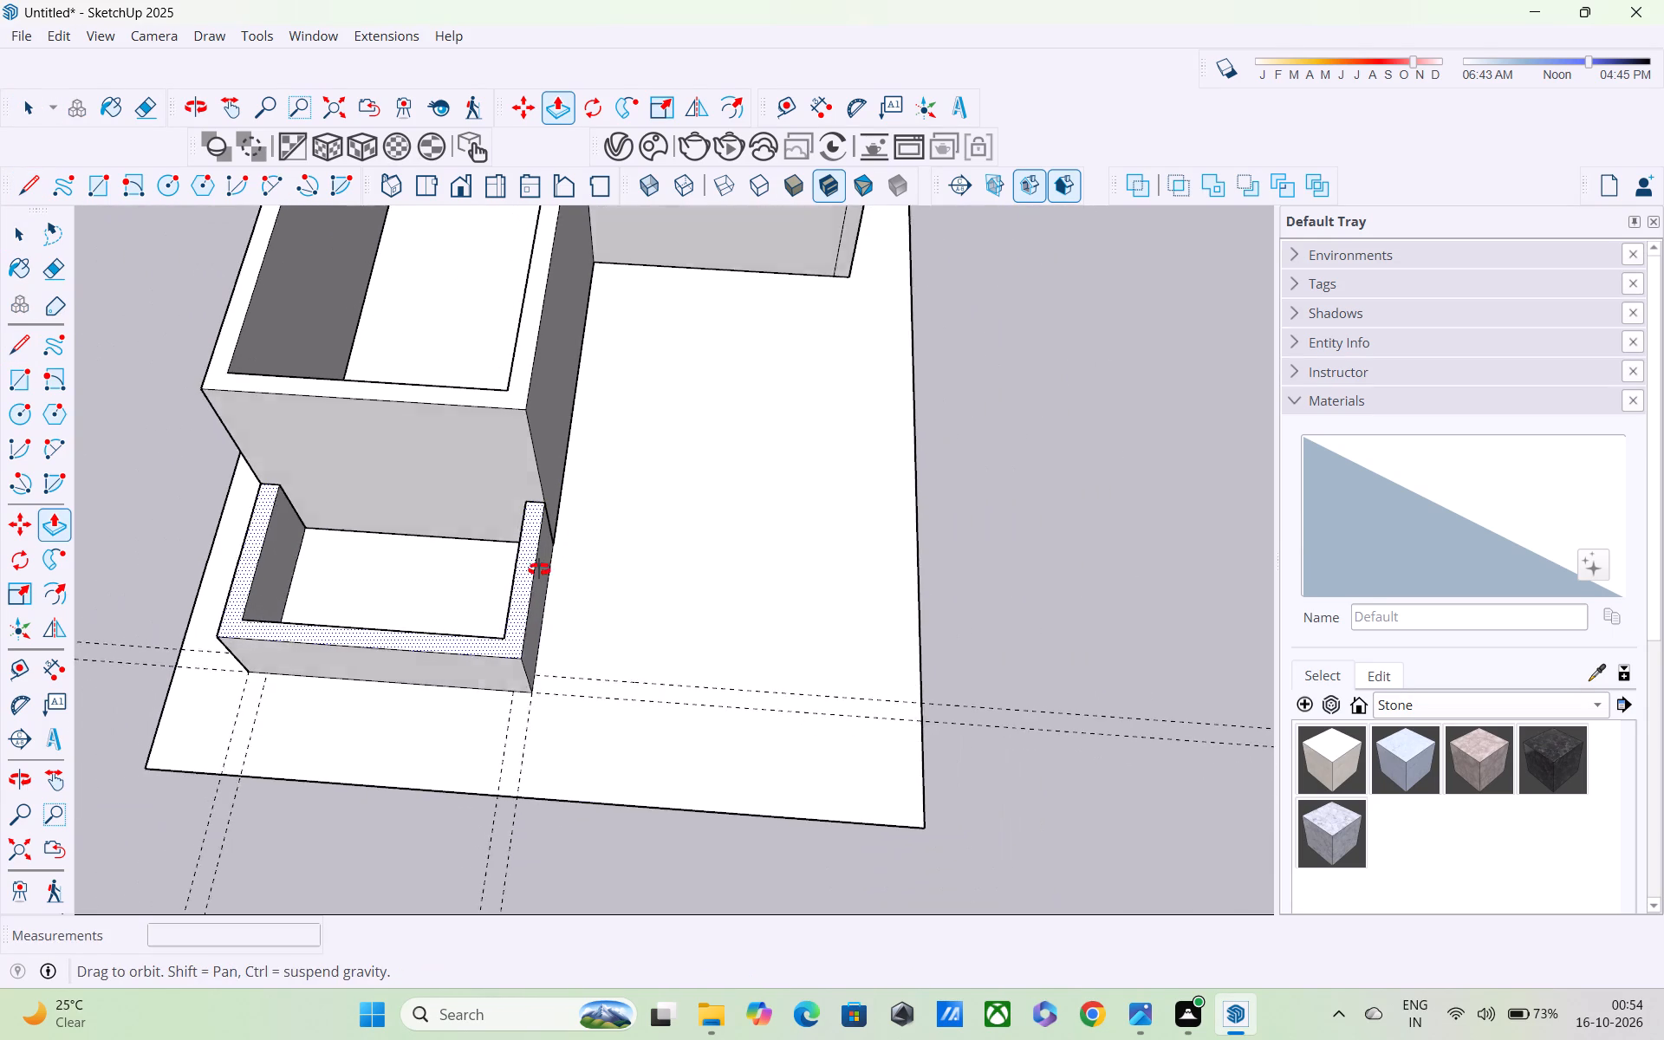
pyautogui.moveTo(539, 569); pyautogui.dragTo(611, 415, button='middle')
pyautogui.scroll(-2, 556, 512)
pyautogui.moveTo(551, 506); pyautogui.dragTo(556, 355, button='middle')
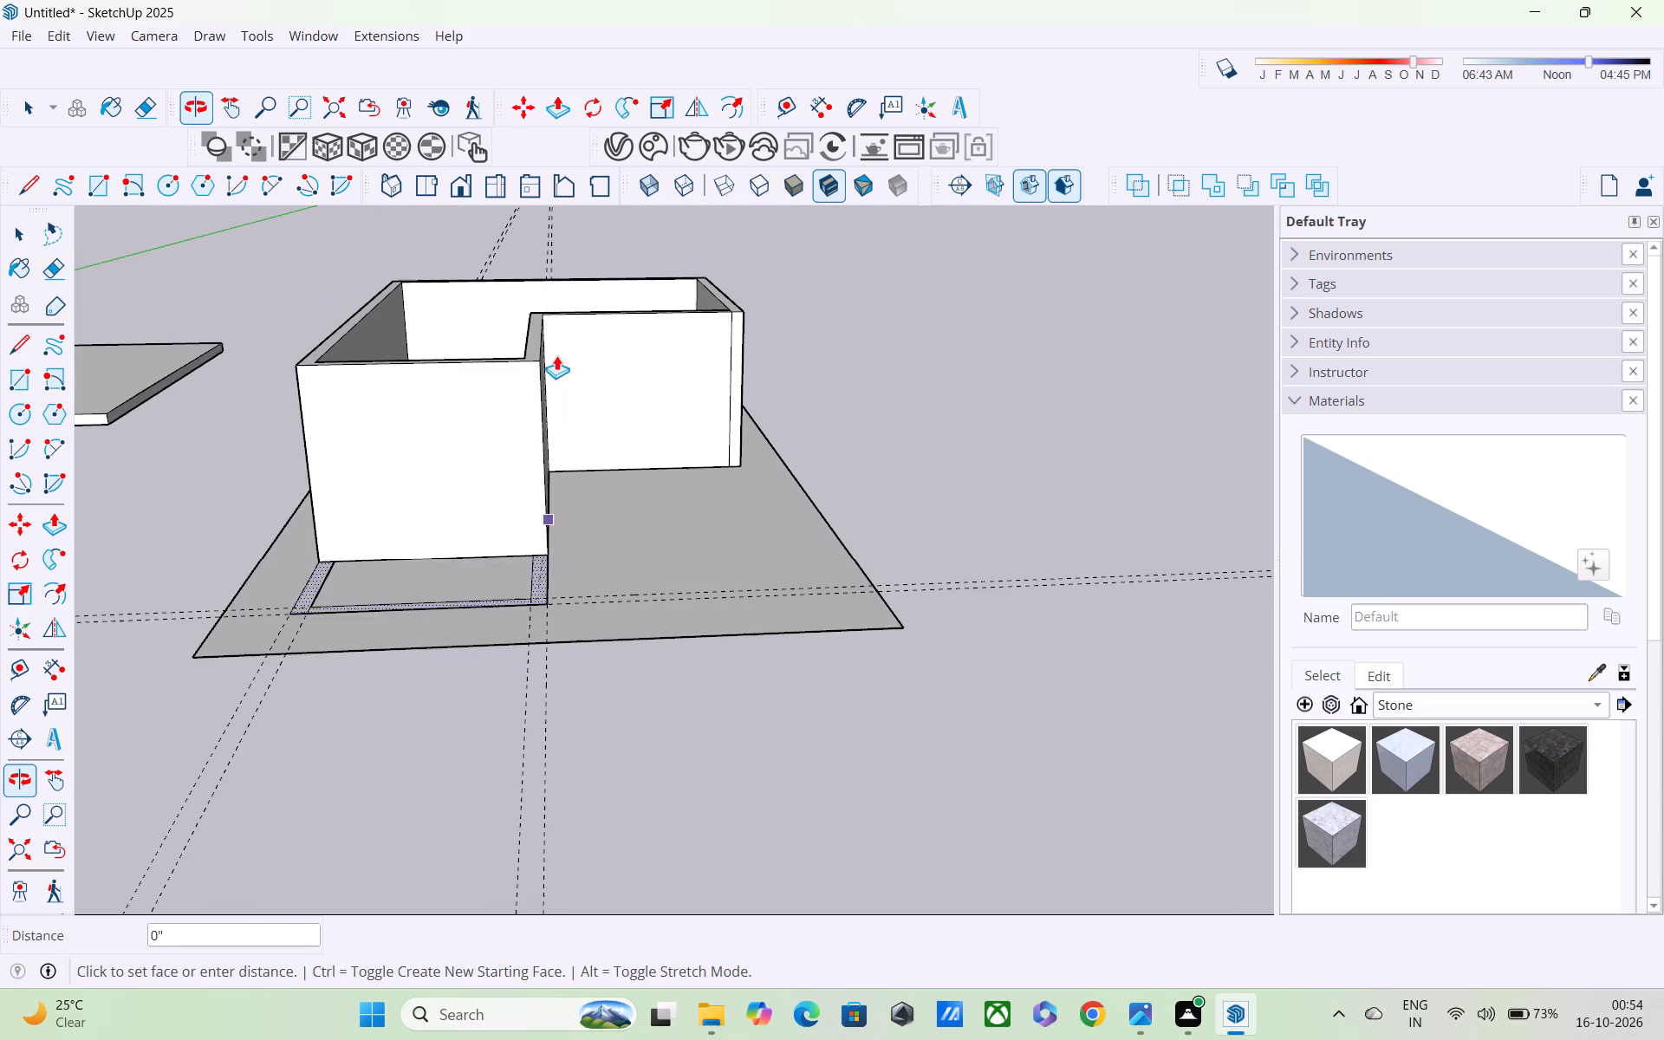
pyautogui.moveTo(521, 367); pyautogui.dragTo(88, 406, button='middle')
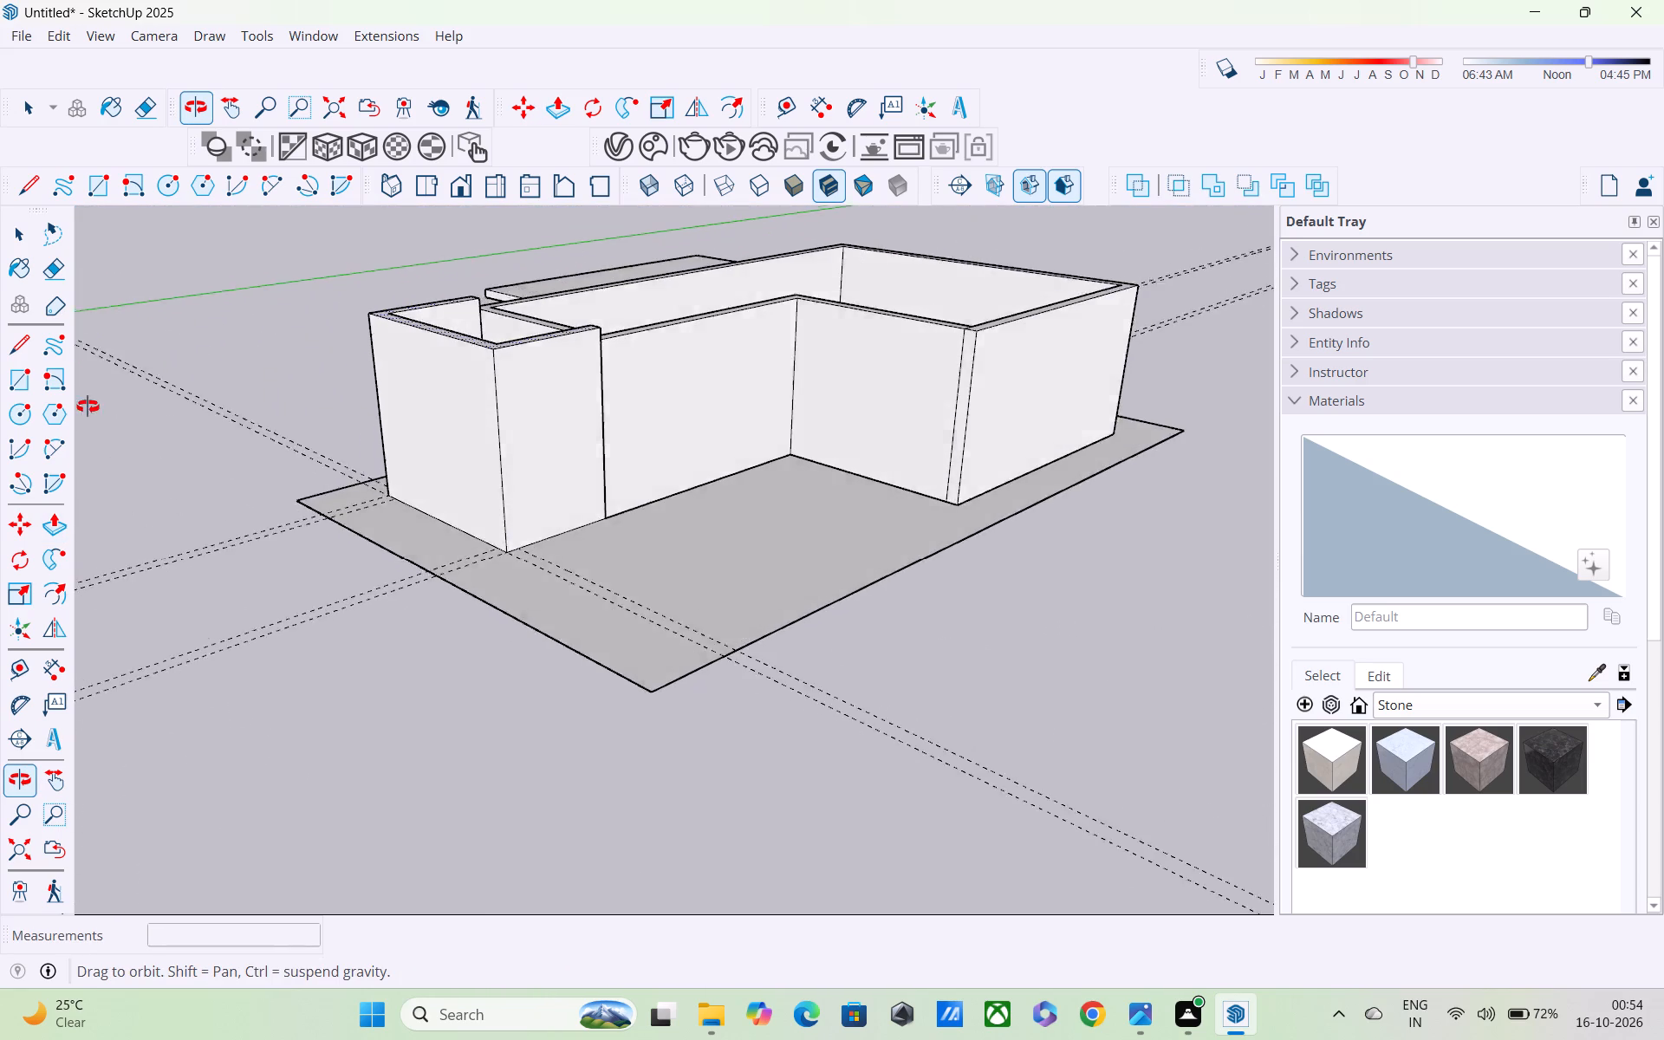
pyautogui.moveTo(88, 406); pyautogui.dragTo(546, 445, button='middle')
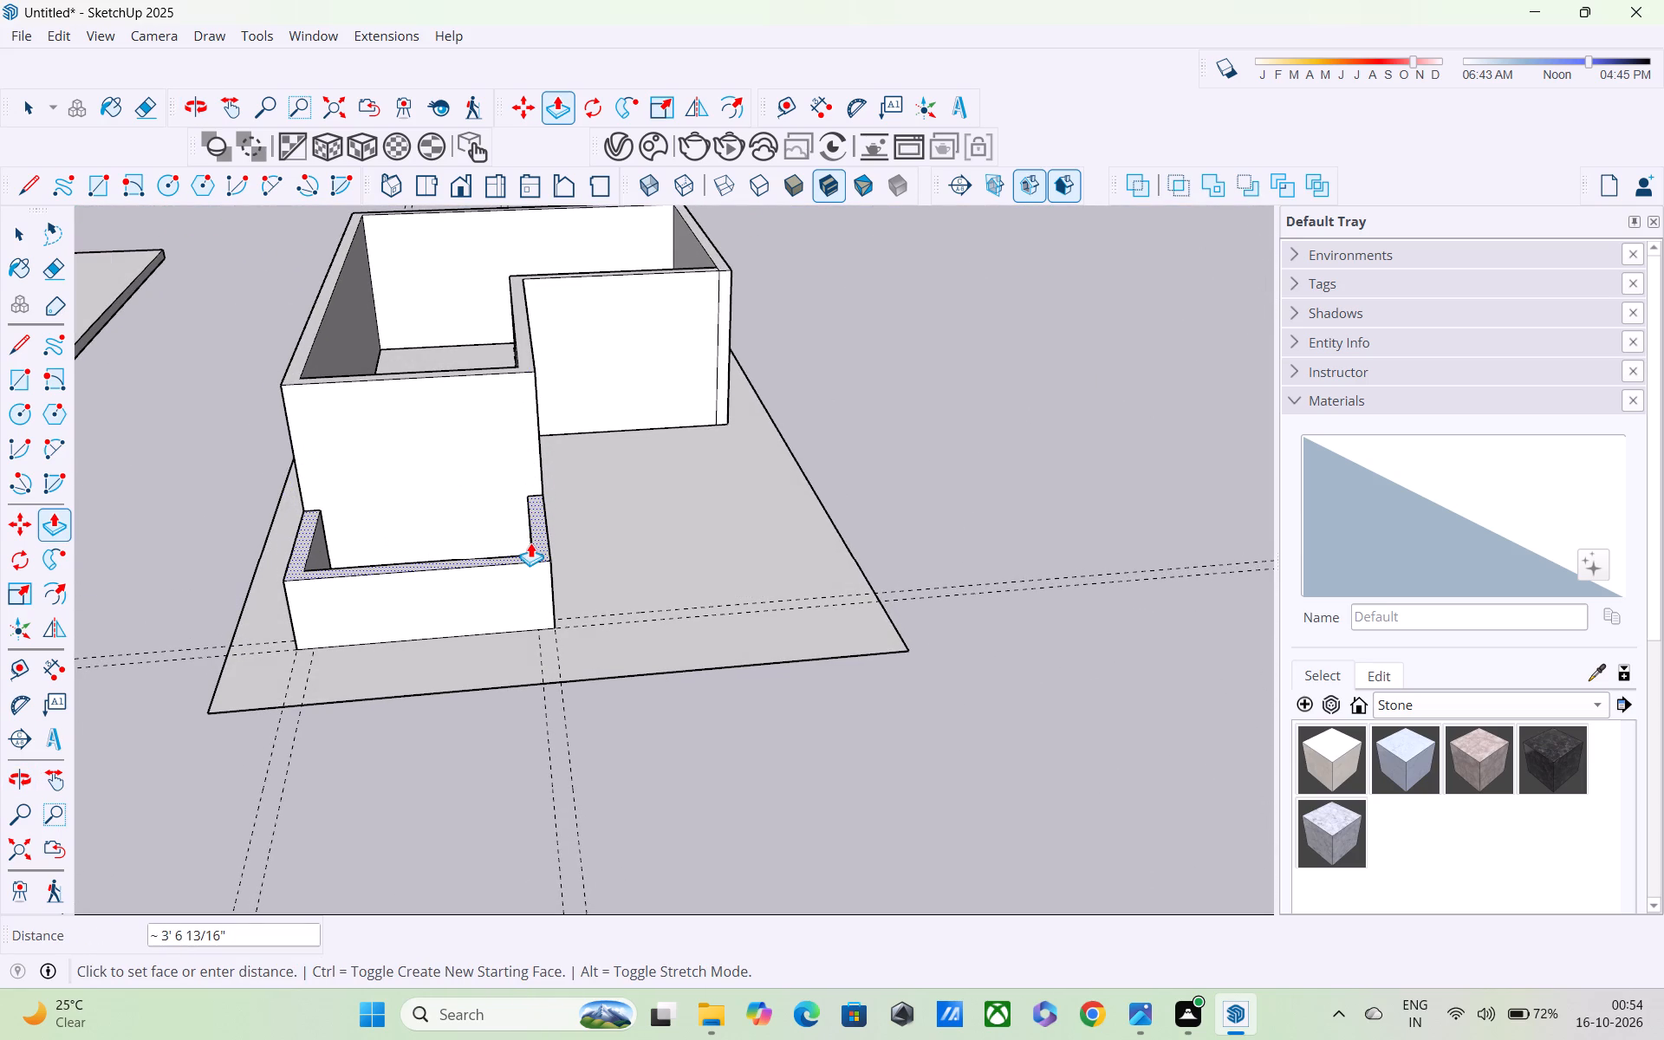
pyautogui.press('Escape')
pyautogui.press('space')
# Examine the L-shaped walls, the plot and the front room's outline from several sides and distances.
pyautogui.moveTo(532, 652); pyautogui.dragTo(557, 725, button='middle')
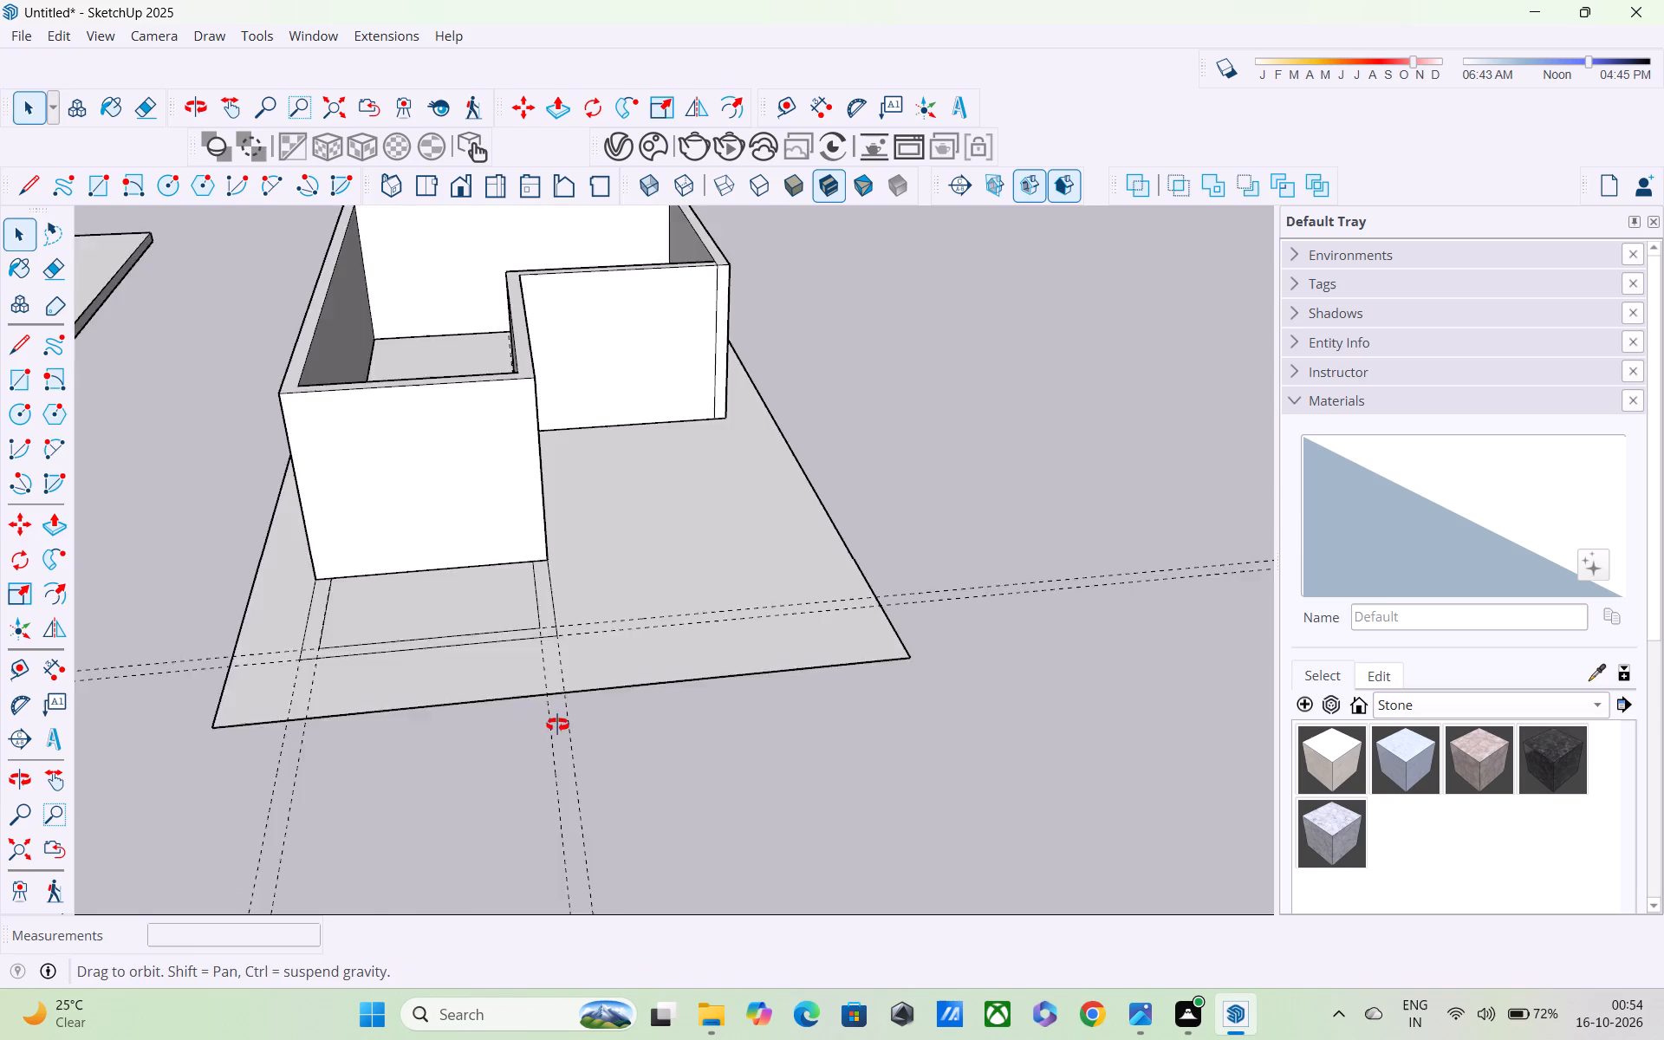
pyautogui.moveTo(557, 725); pyautogui.dragTo(711, 744, button='middle')
pyautogui.scroll(-4, 703, 697)
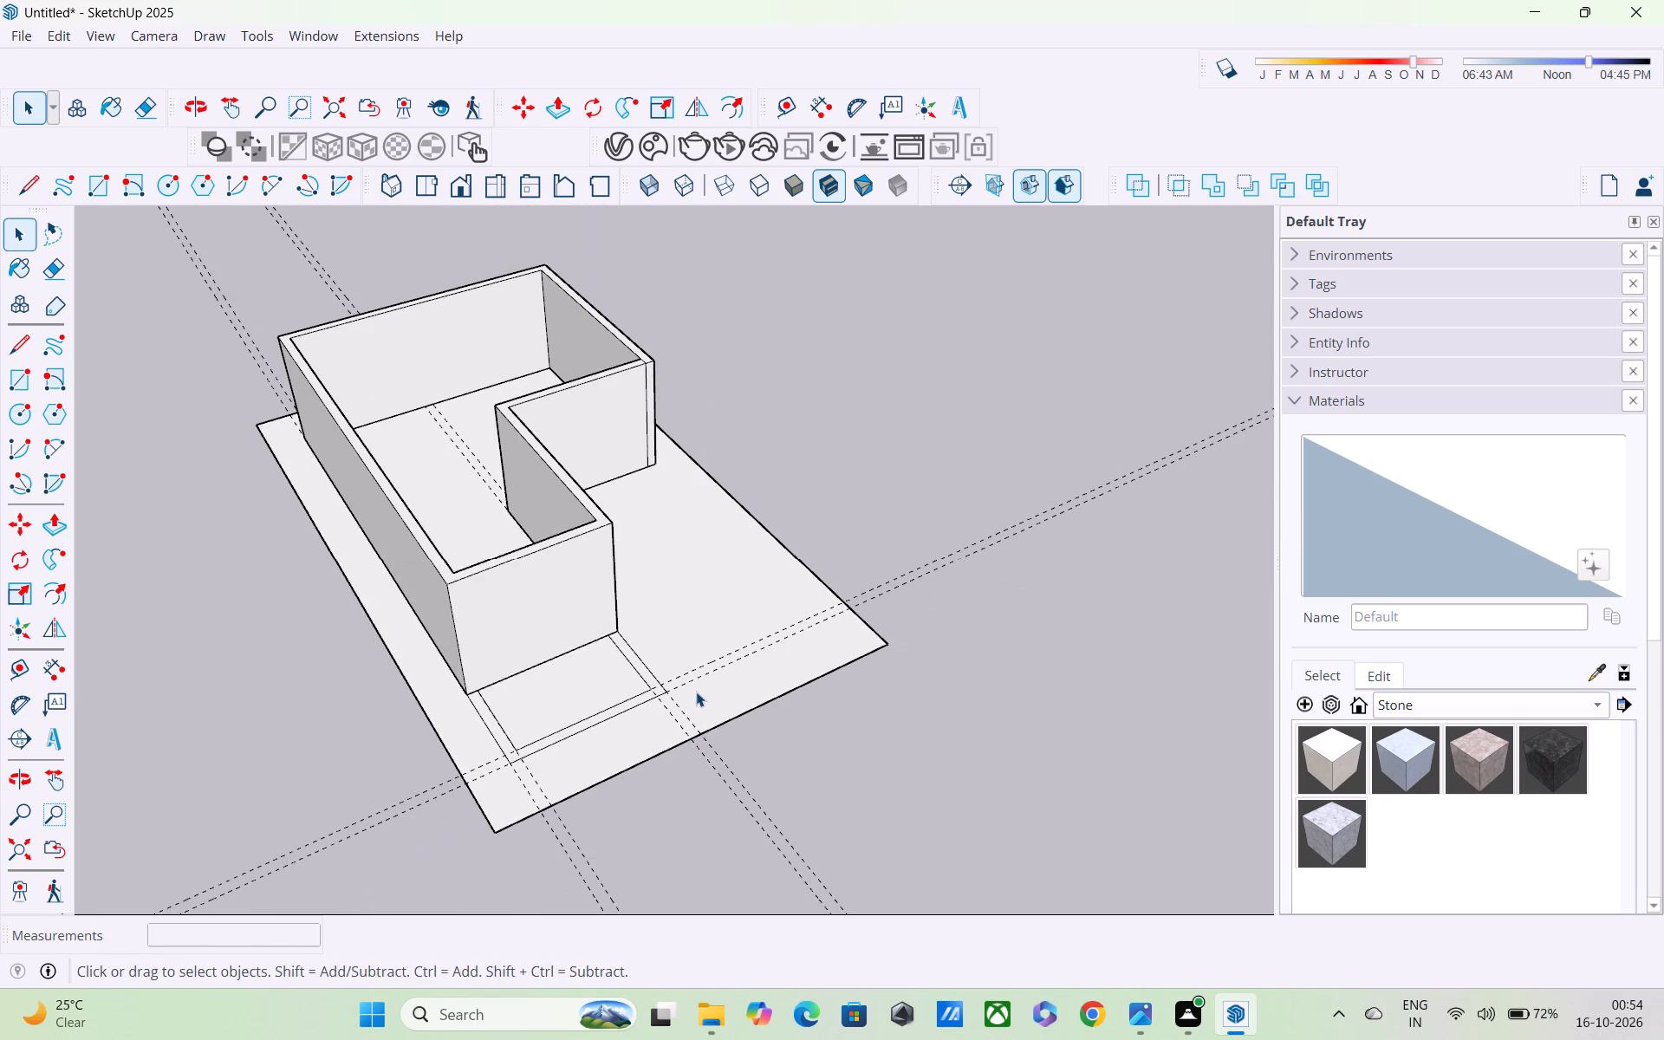
pyautogui.keyDown('shift'); pyautogui.moveTo(710, 693); pyautogui.dragTo(869, 815, button='middle'); pyautogui.keyUp('shift')
pyautogui.scroll(-6, 824, 780)
pyautogui.moveTo(634, 781); pyautogui.dragTo(432, 706, button='middle')
pyautogui.scroll(1, 432, 706)
pyautogui.scroll(-6, 434, 709)
pyautogui.scroll(1, 799, 747)
pyautogui.moveTo(653, 695); pyautogui.dragTo(614, 674, button='middle')
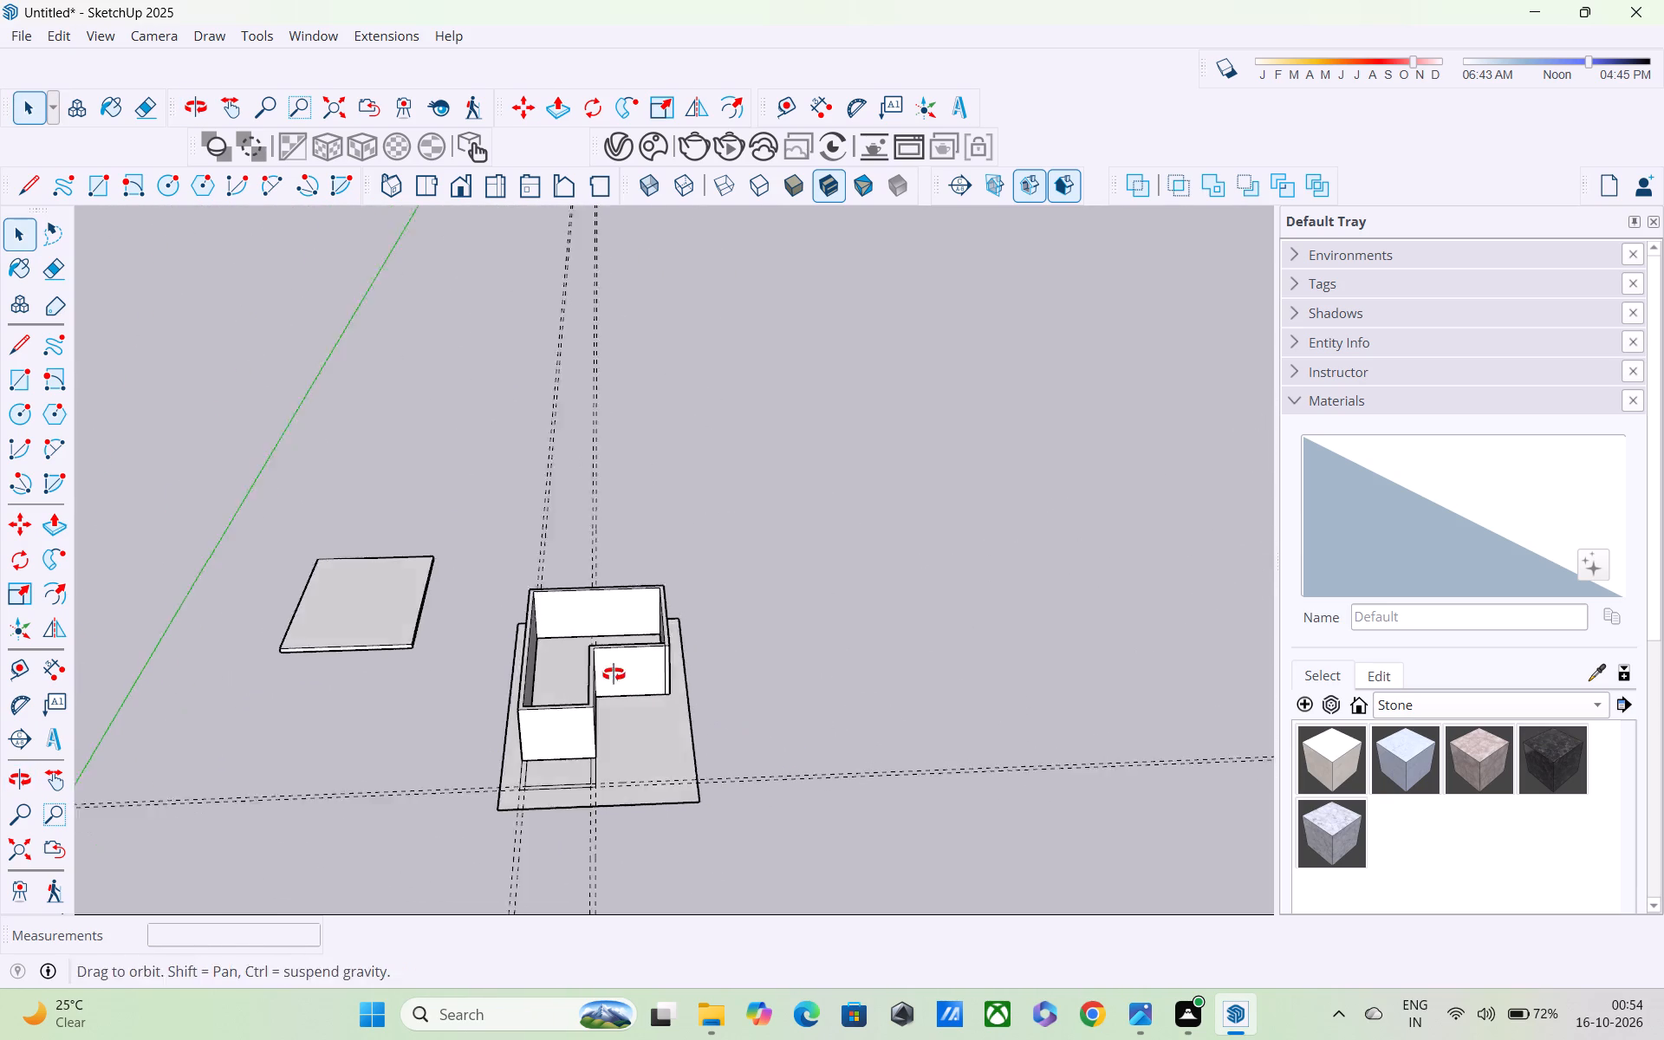
pyautogui.moveTo(614, 674); pyautogui.dragTo(611, 673, button='middle')
pyautogui.scroll(1, 611, 673)
pyautogui.scroll(-4, 611, 673)
pyautogui.moveTo(580, 679); pyautogui.dragTo(440, 669, button='middle')
pyautogui.scroll(1, 440, 669)
pyautogui.scroll(-3, 464, 693)
pyautogui.scroll(-6, 640, 731)
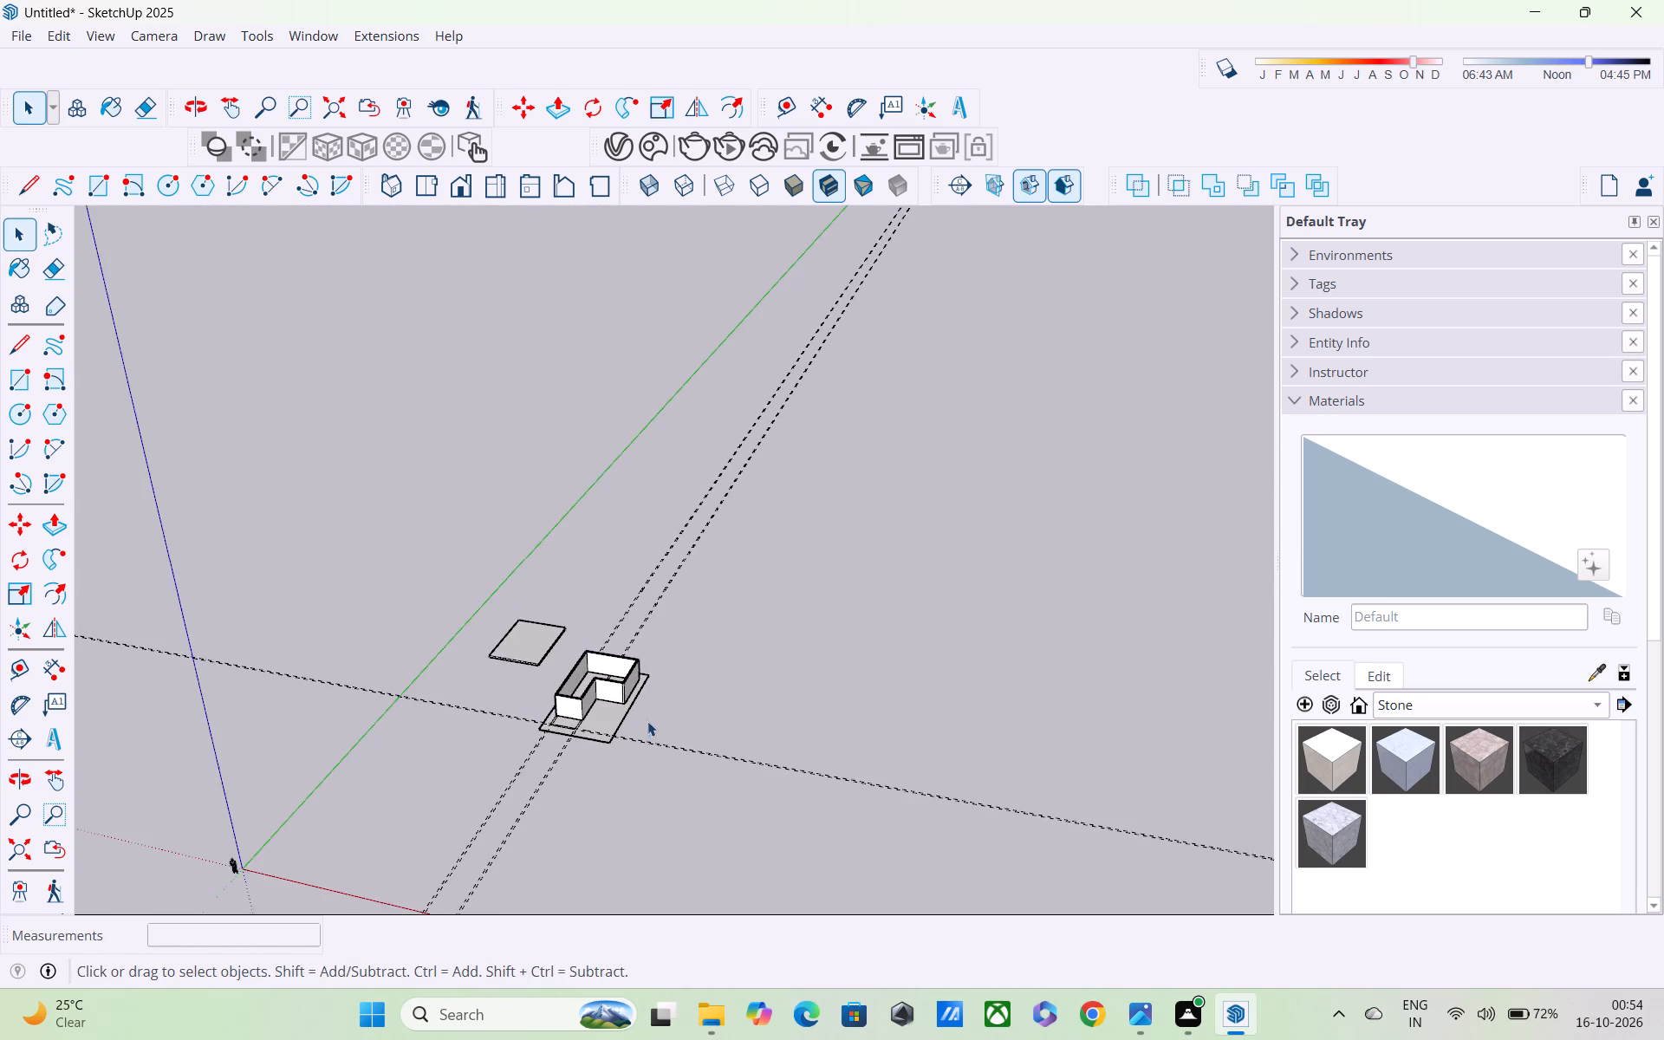
pyautogui.moveTo(671, 729); pyautogui.dragTo(900, 696, button='middle')
# Copy the L-shaped wall group from its front bottom corner to empty ground beside the plot, about 94' 10" away.
pyautogui.scroll(5, 715, 699)
pyautogui.scroll(5, 632, 712)
pyautogui.scroll(4, 541, 735)
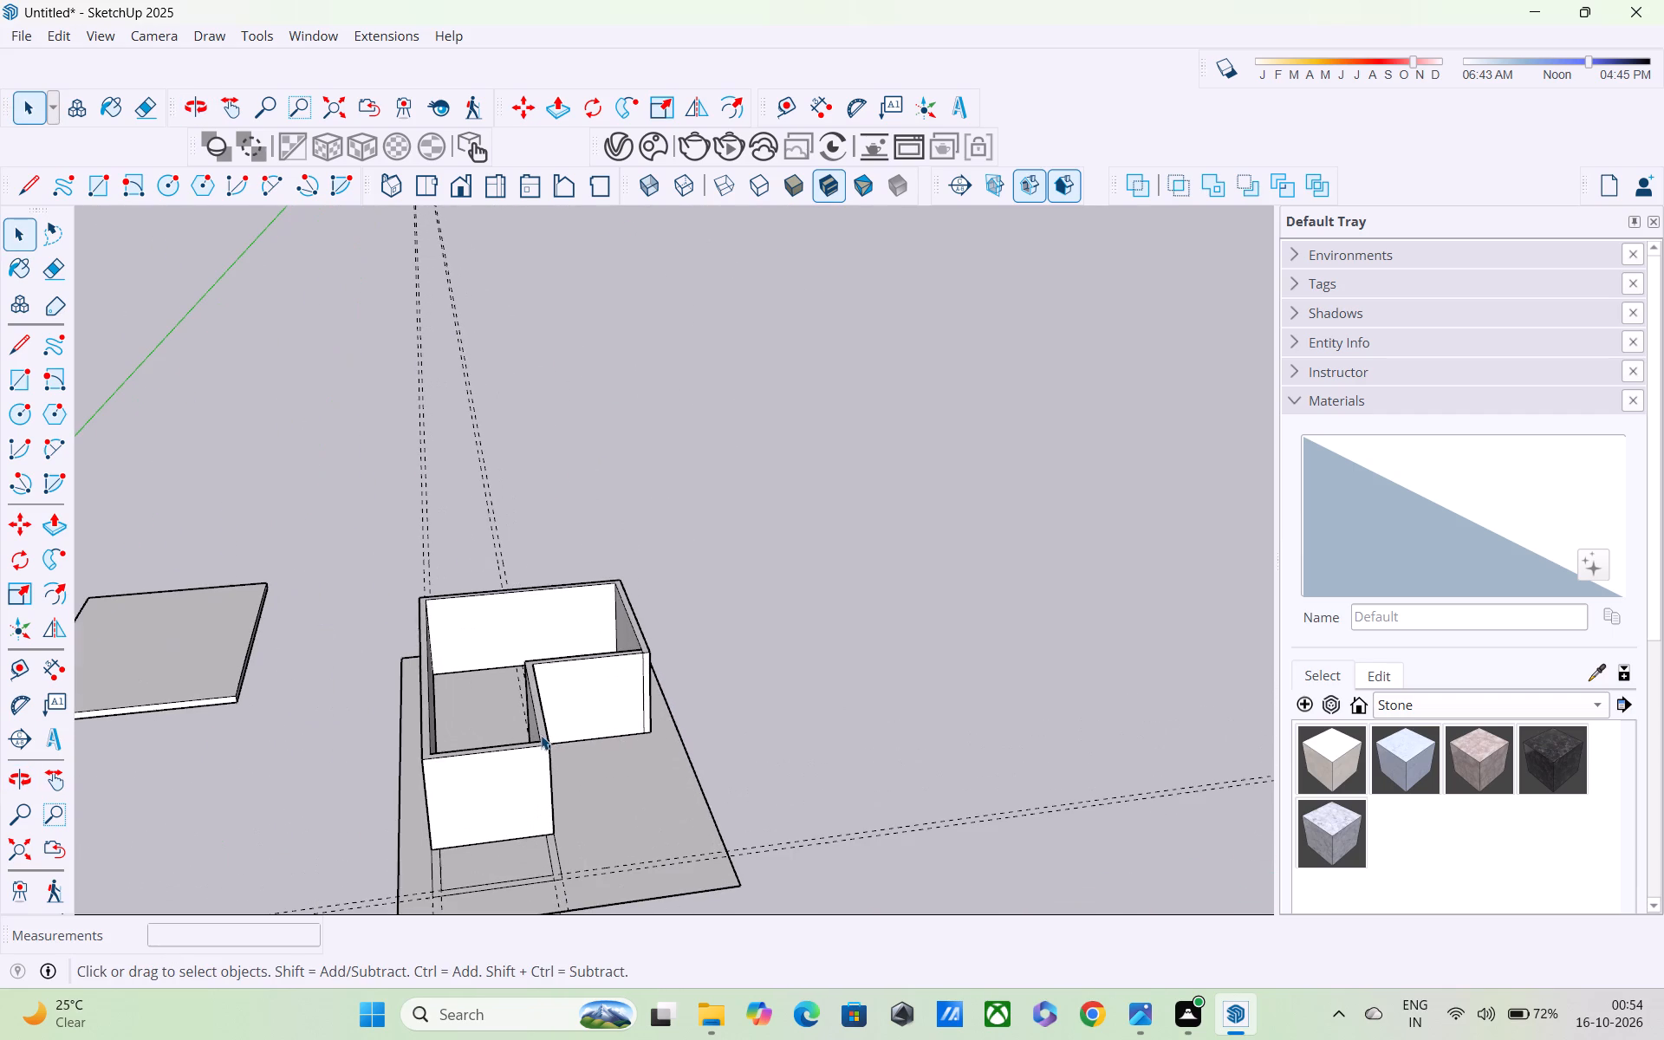
pyautogui.click(524, 767)
pyautogui.press('m')
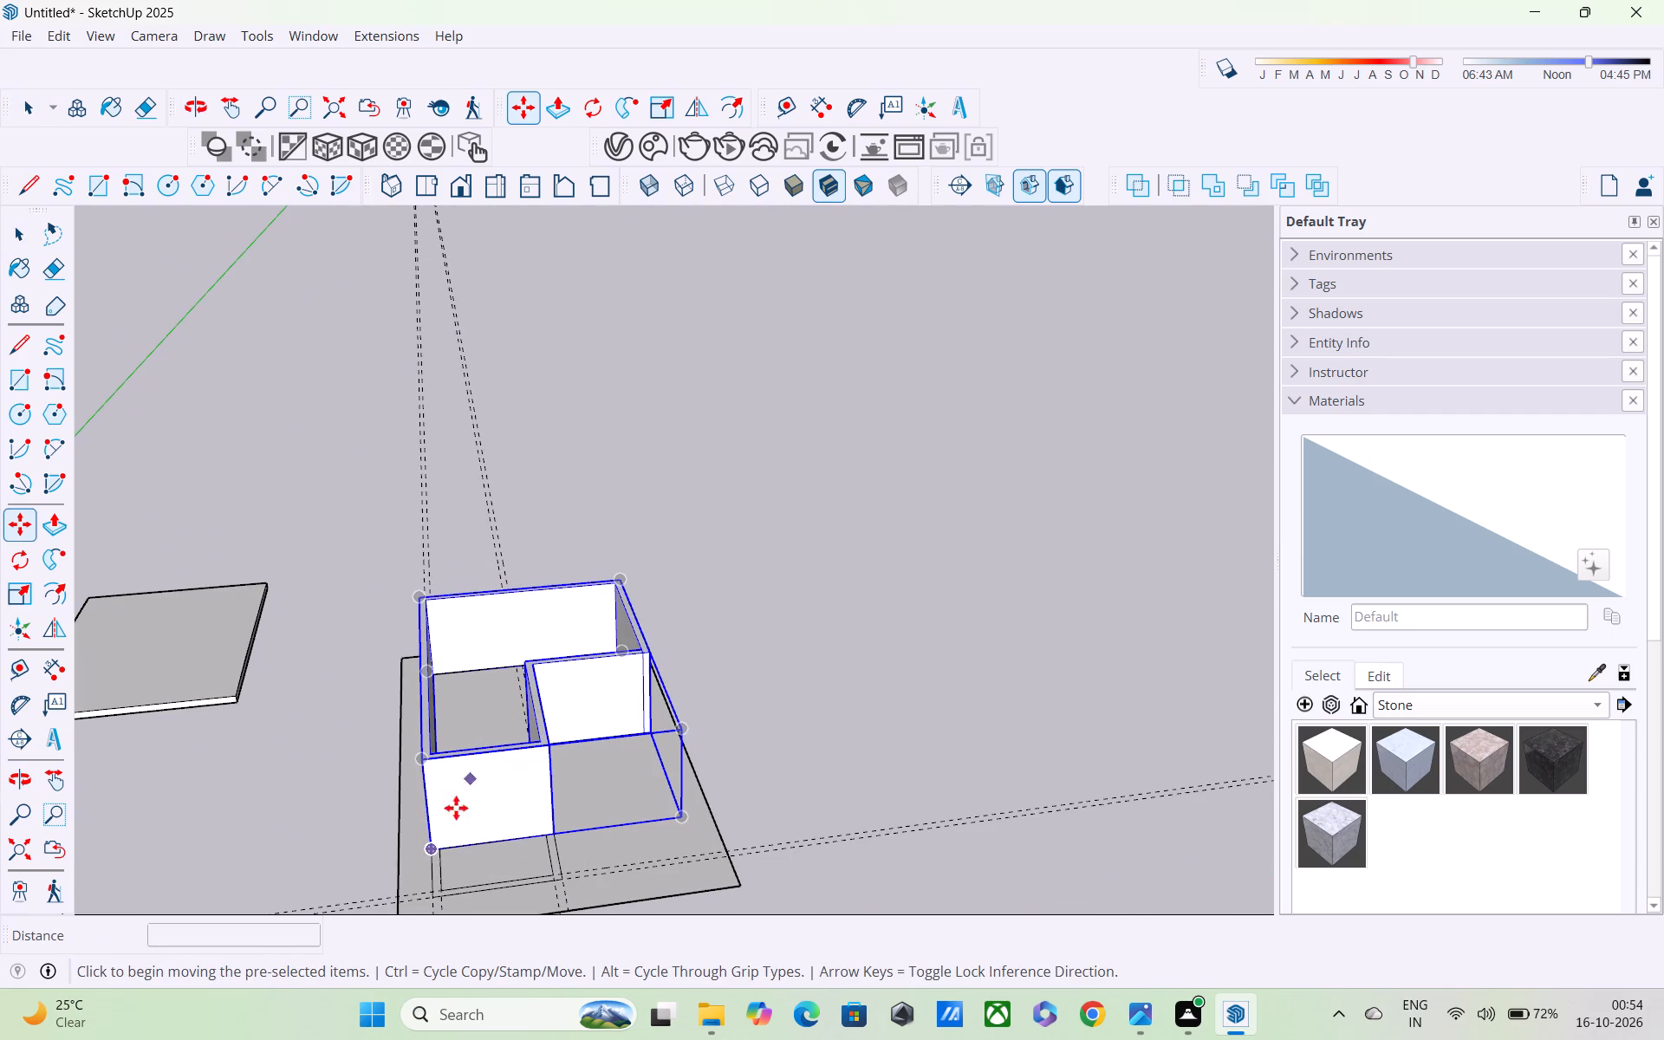
pyautogui.click(428, 855)
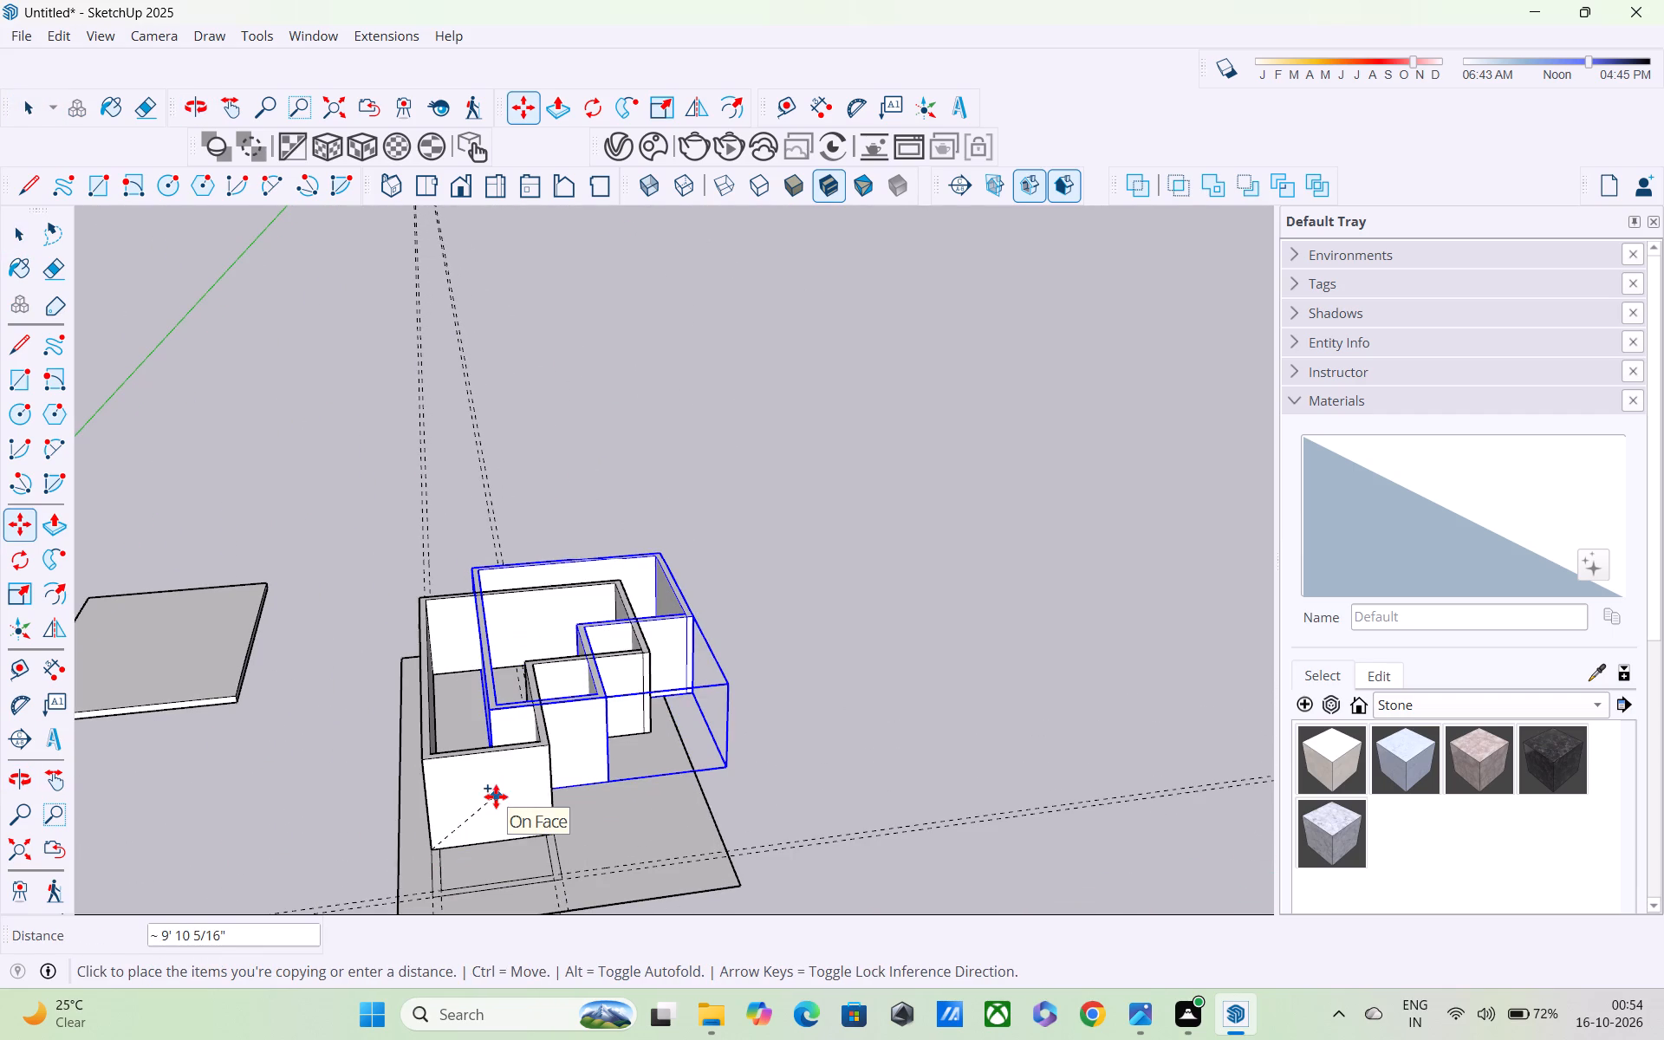
pyautogui.scroll(-4, 619, 656)
pyautogui.click(879, 585)
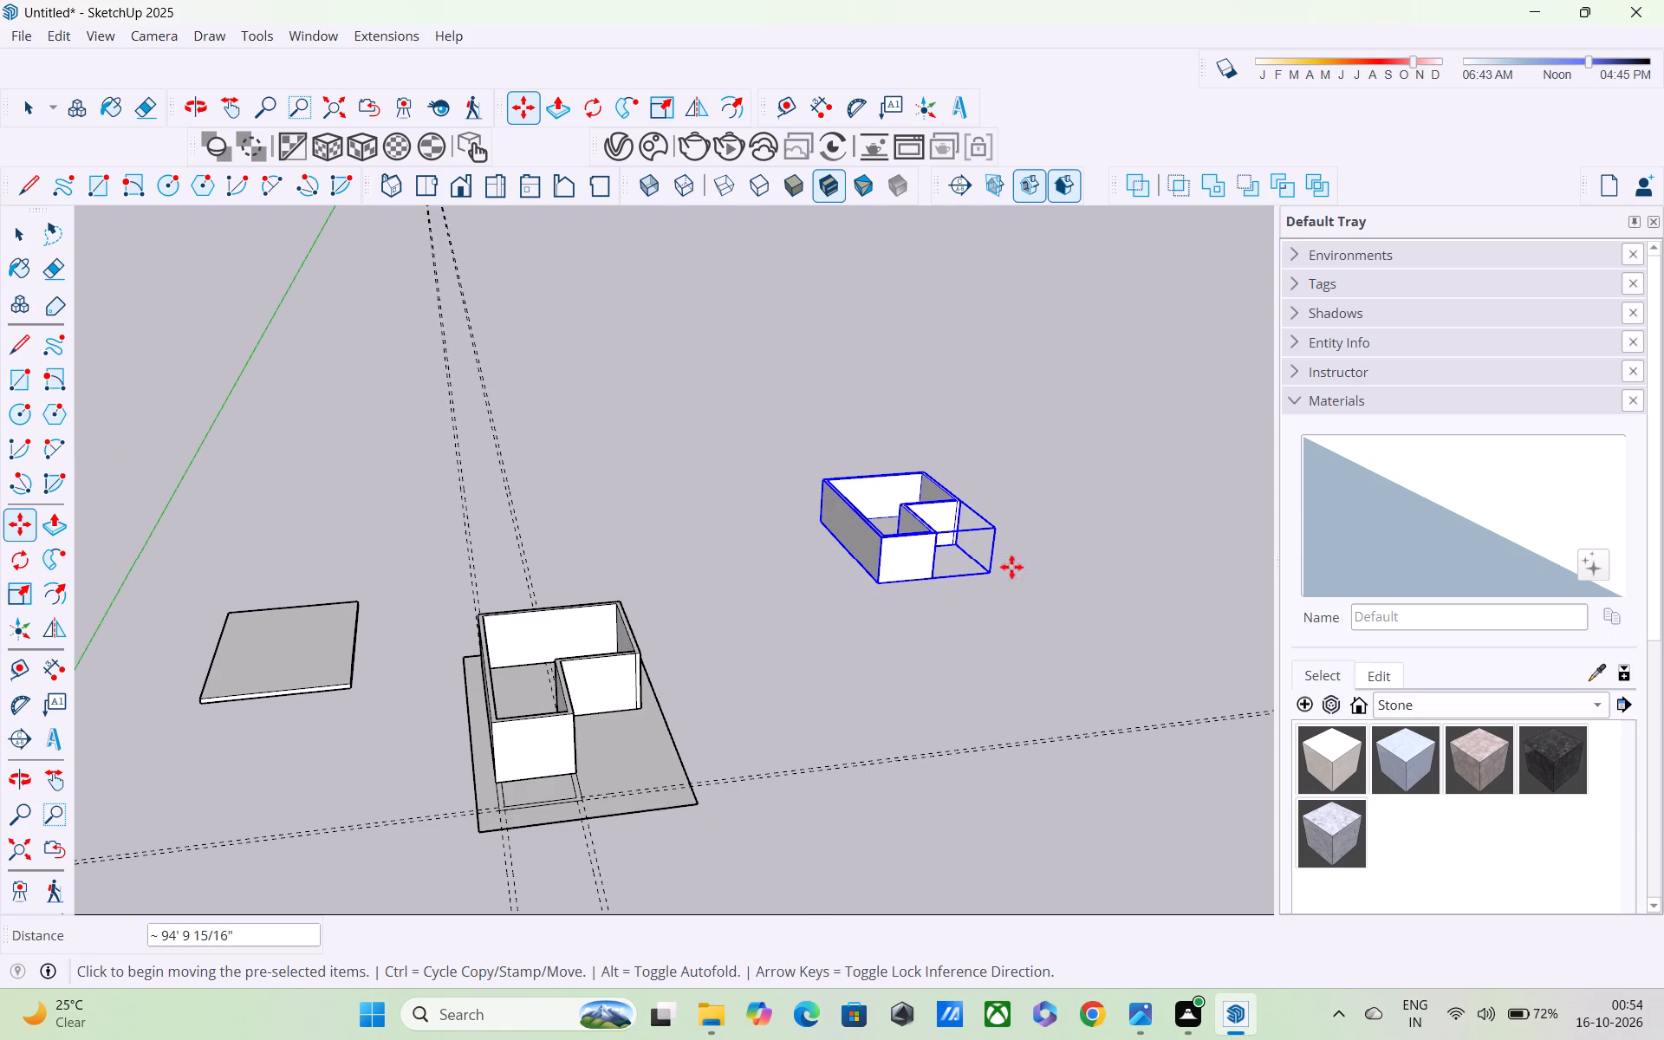
# Examine the copied L-shaped wall group beside the plot from several sides, including its open front corner.
pyautogui.moveTo(1011, 567); pyautogui.dragTo(509, 594, button='middle')
pyautogui.scroll(-3, 699, 634)
pyautogui.moveTo(904, 698); pyautogui.dragTo(500, 627, button='middle')
pyautogui.scroll(2, 850, 732)
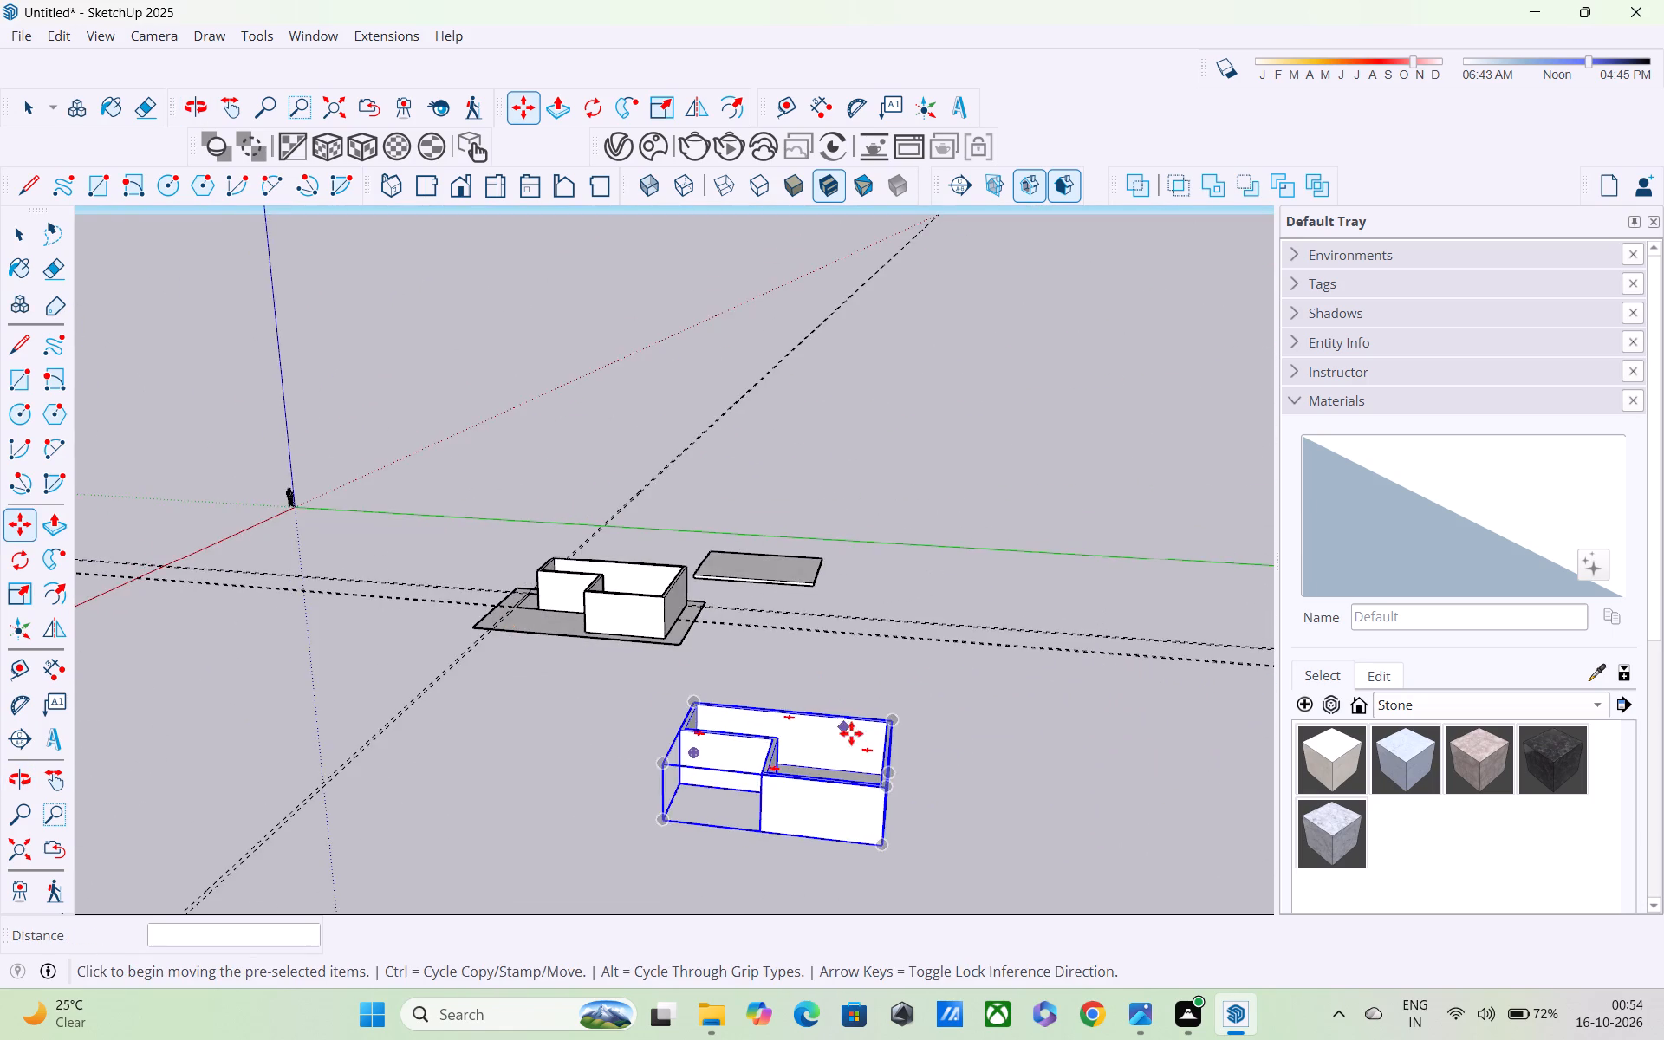
pyautogui.scroll(1, 851, 733)
pyautogui.scroll(4, 751, 804)
pyautogui.moveTo(751, 804); pyautogui.dragTo(909, 739, button='middle')
pyautogui.scroll(5, 855, 705)
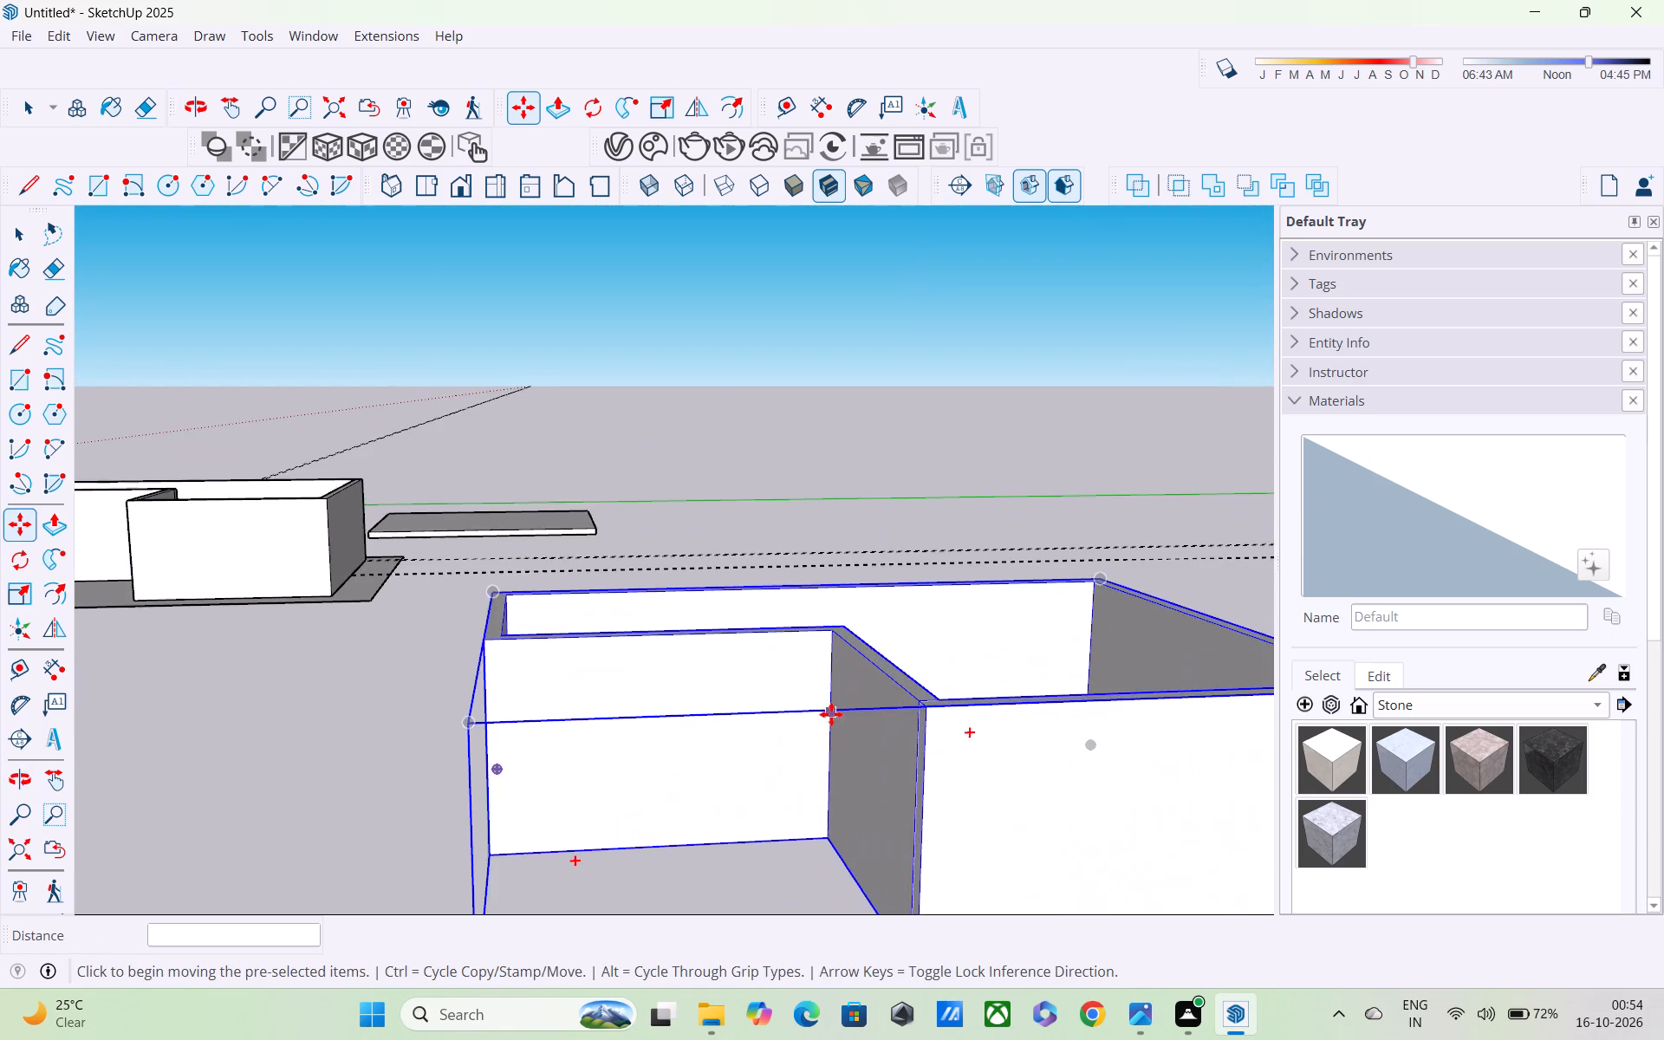
pyautogui.scroll(5, 831, 714)
pyautogui.moveTo(837, 763); pyautogui.dragTo(795, 681, button='middle')
pyautogui.scroll(-3, 795, 681)
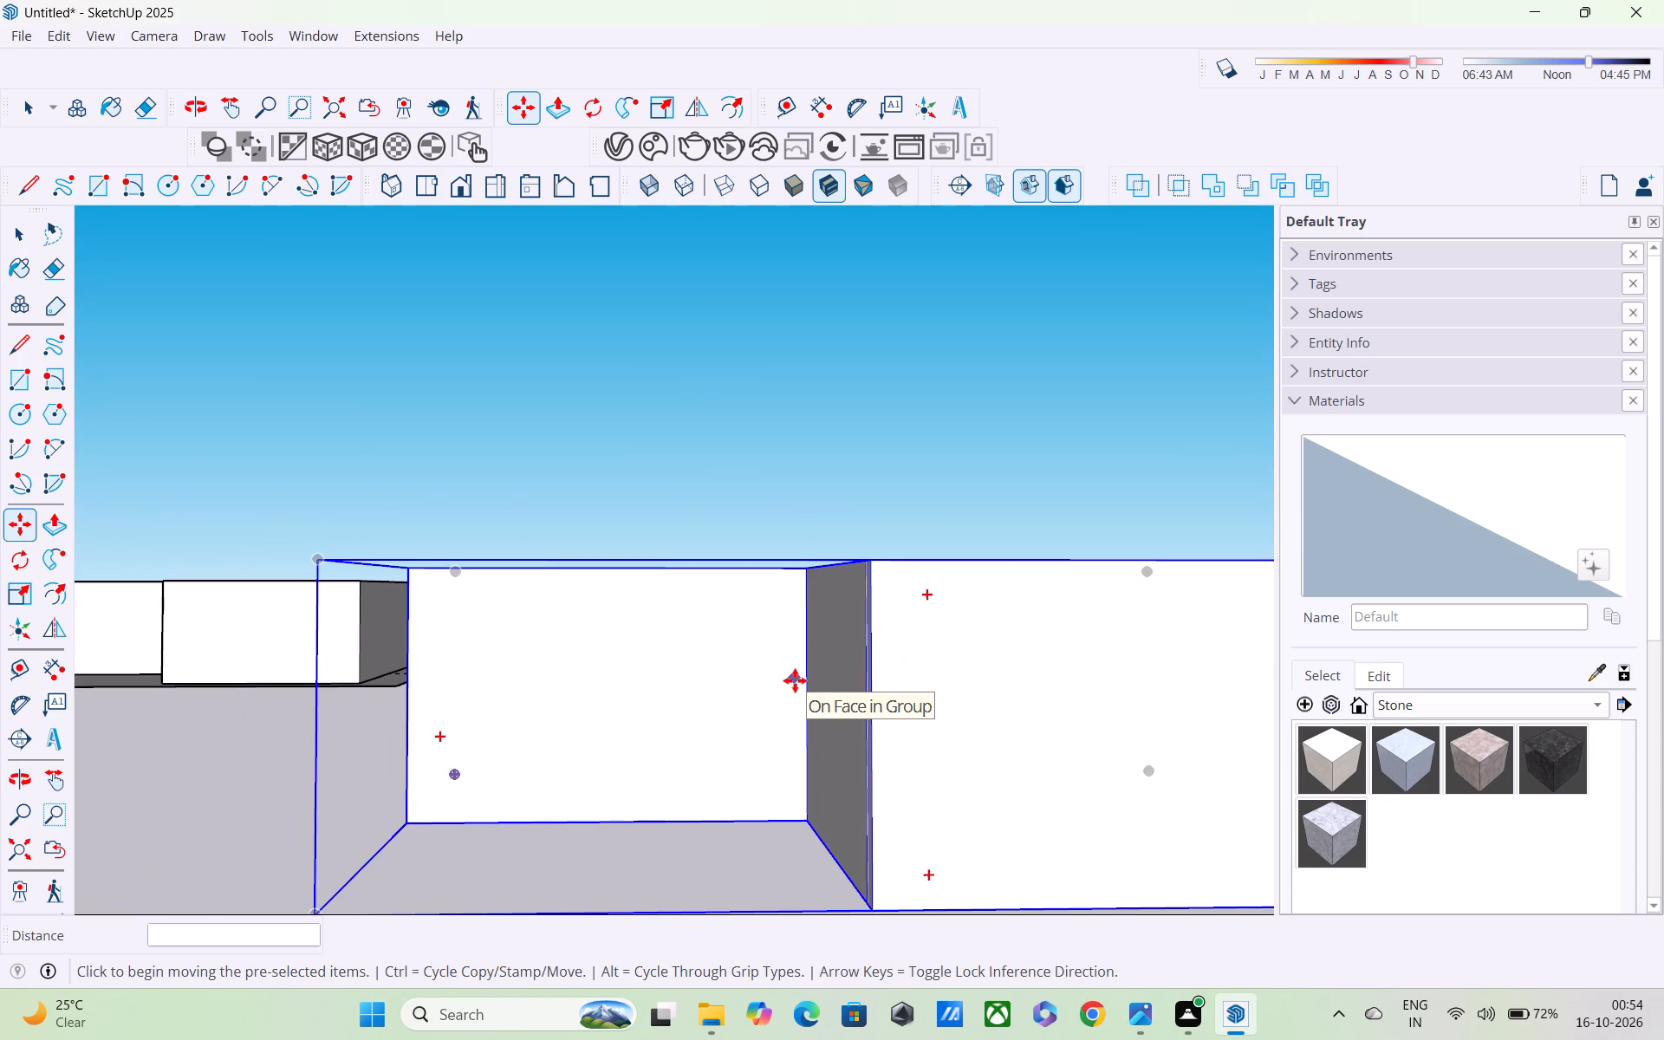
pyautogui.moveTo(795, 679); pyautogui.dragTo(1040, 749, button='middle')
pyautogui.scroll(-2, 1040, 749)
pyautogui.moveTo(1052, 761); pyautogui.dragTo(1056, 779, button='middle')
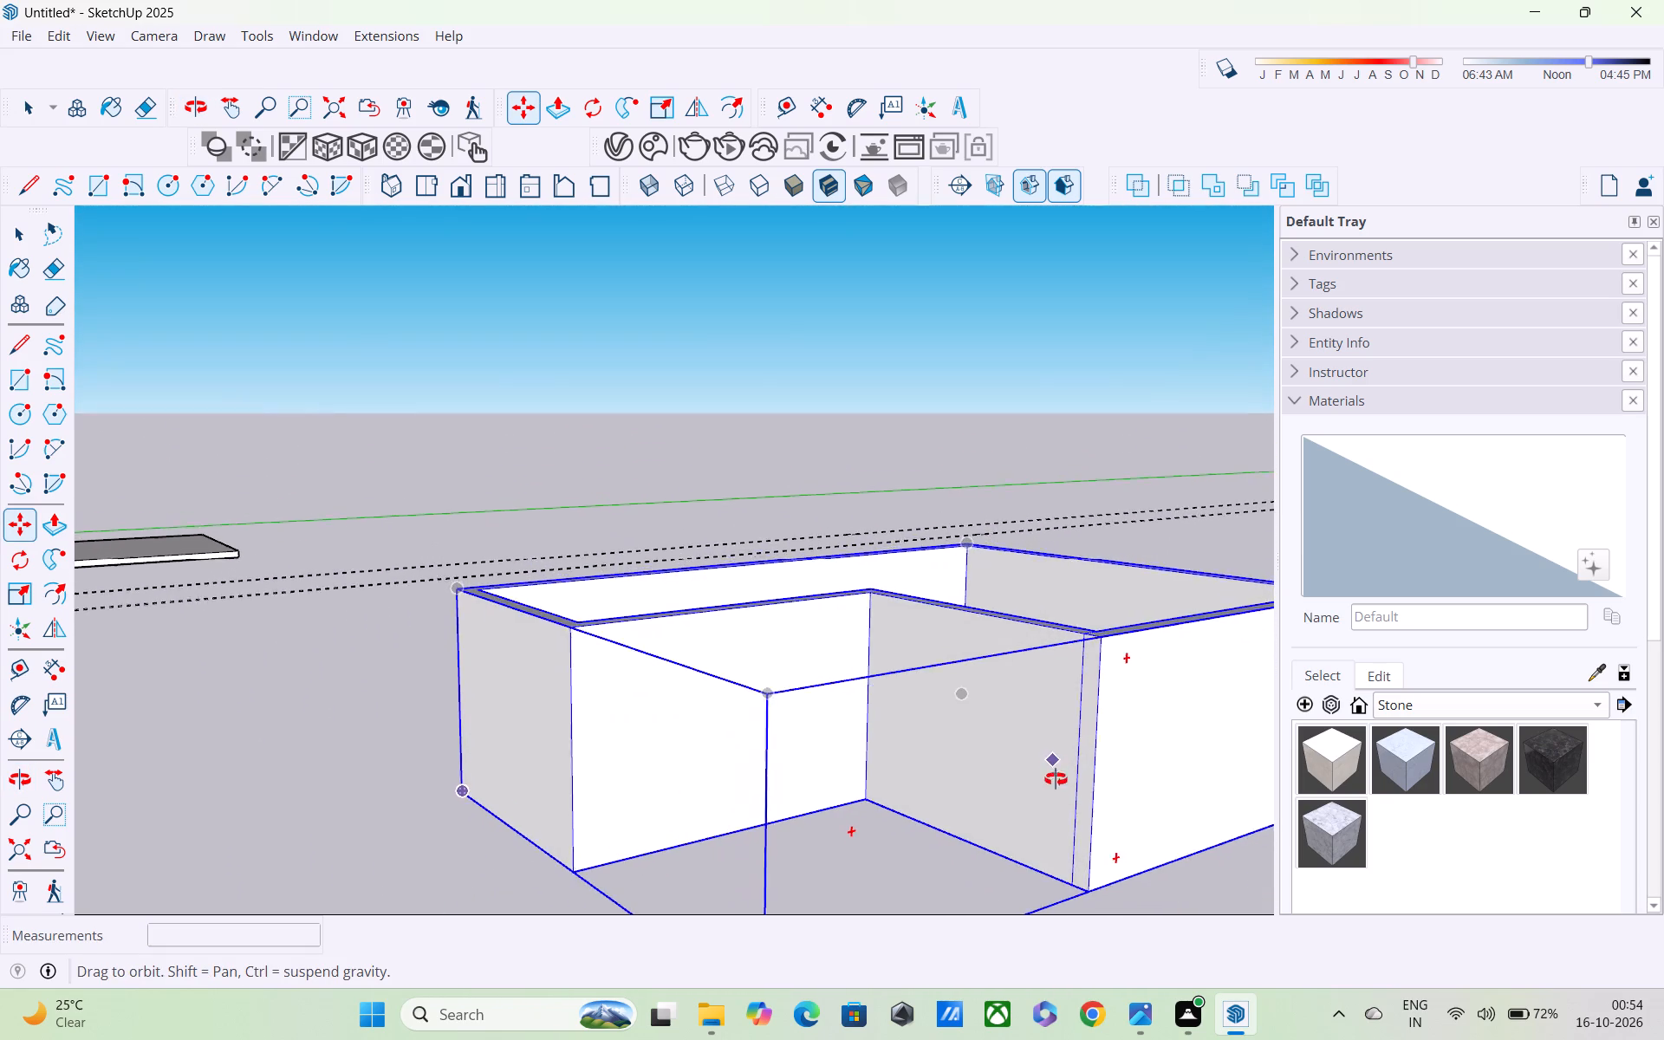
pyautogui.moveTo(1056, 779); pyautogui.dragTo(926, 757, button='middle')
pyautogui.scroll(4, 692, 776)
pyautogui.scroll(-13, 677, 770)
pyautogui.moveTo(676, 772); pyautogui.dragTo(732, 842, button='middle')
pyautogui.scroll(3, 722, 743)
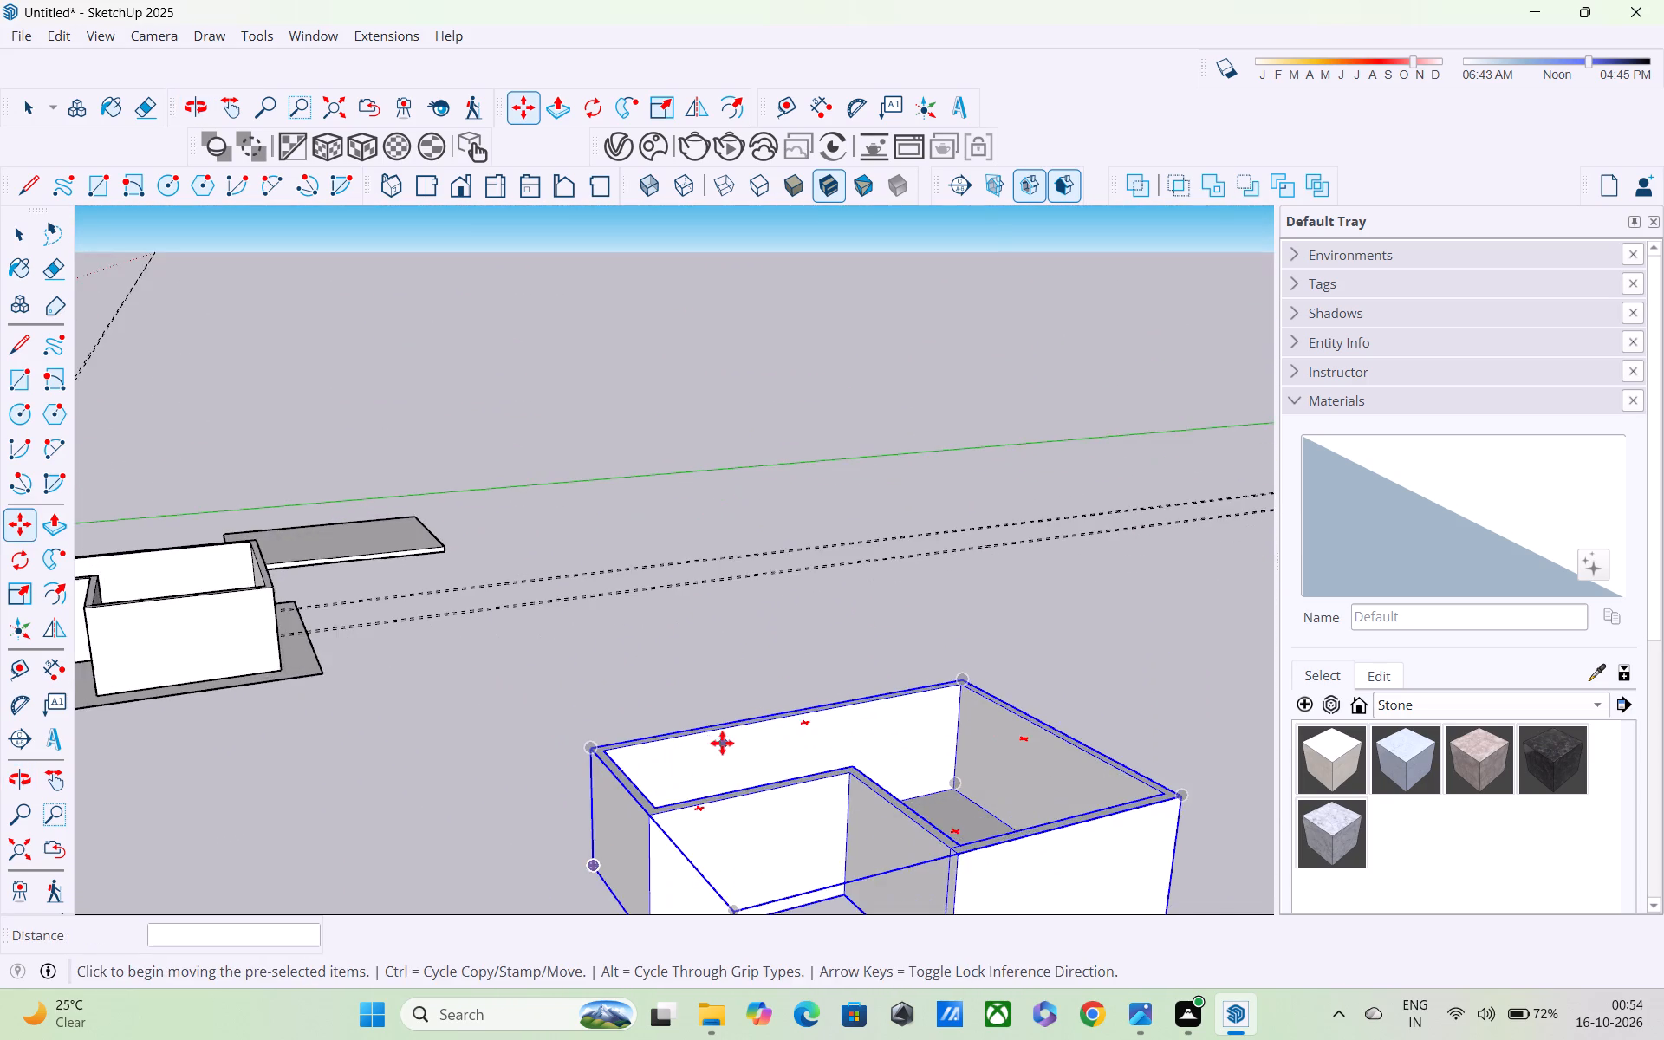
pyautogui.scroll(1, 736, 783)
pyautogui.moveTo(710, 751); pyautogui.dragTo(644, 661, button='middle')
# Open the copied wall group for editing and extend the narrow end face beside the open corner 10' forward with Push/Pull.
pyautogui.rightClick(926, 703)
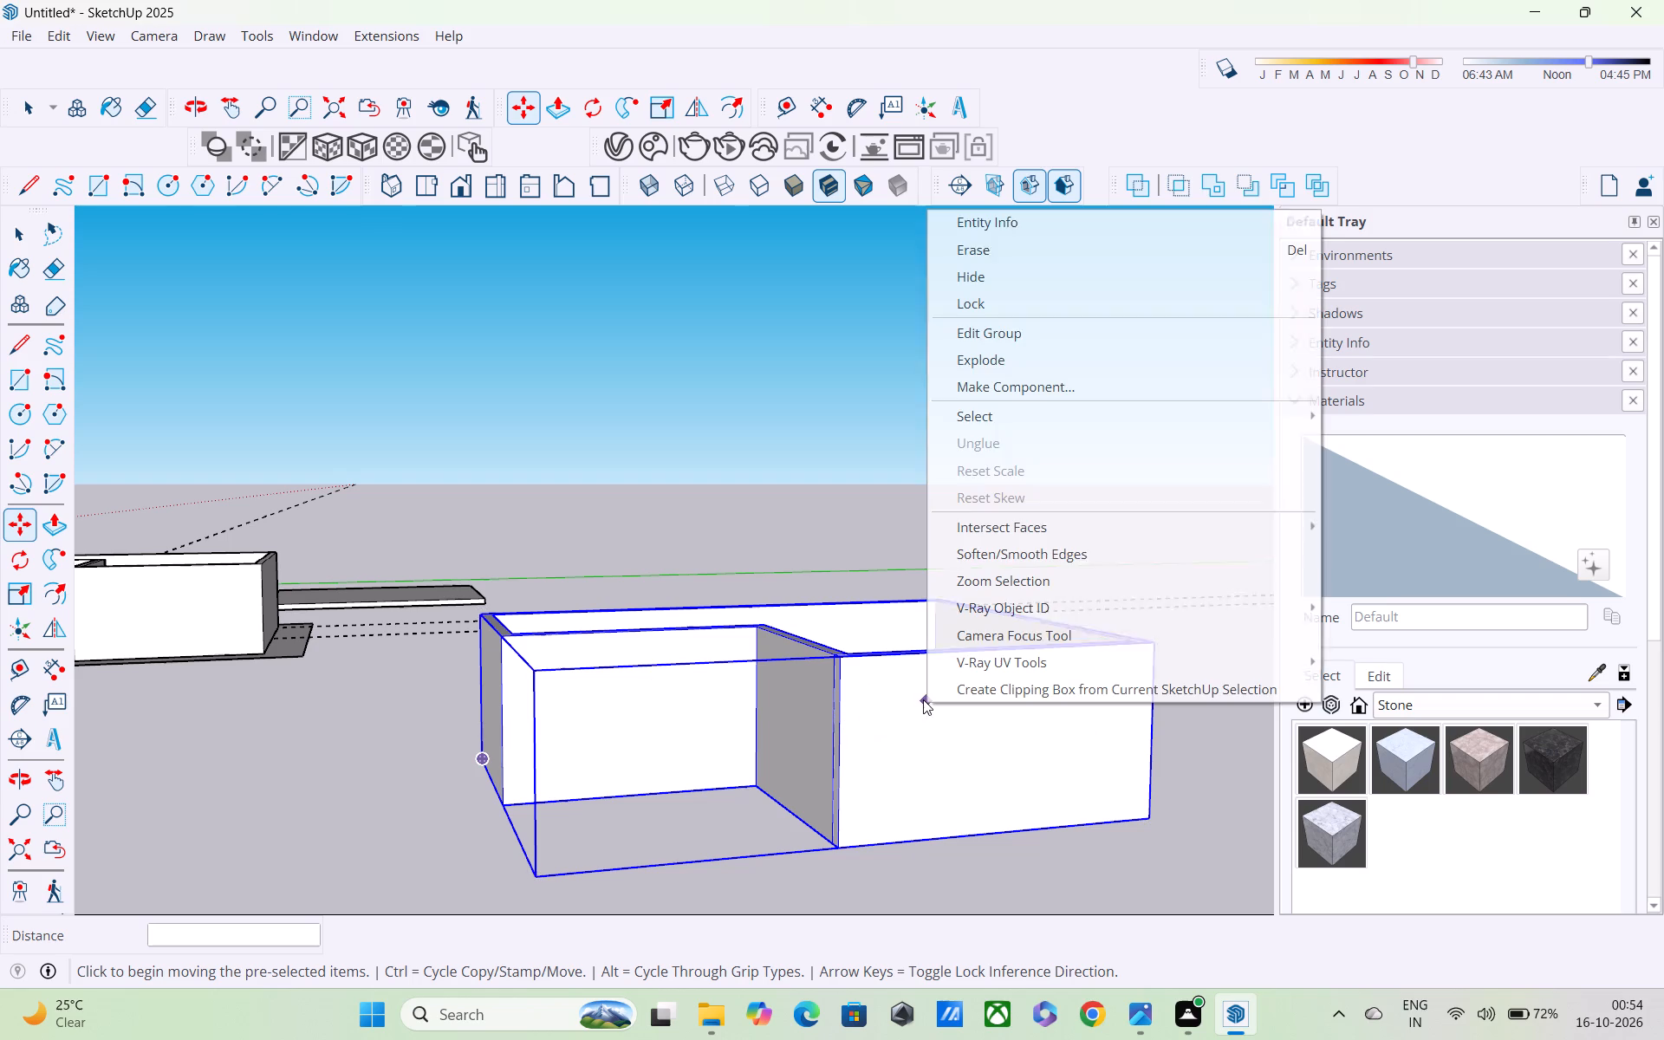
pyautogui.click(969, 340)
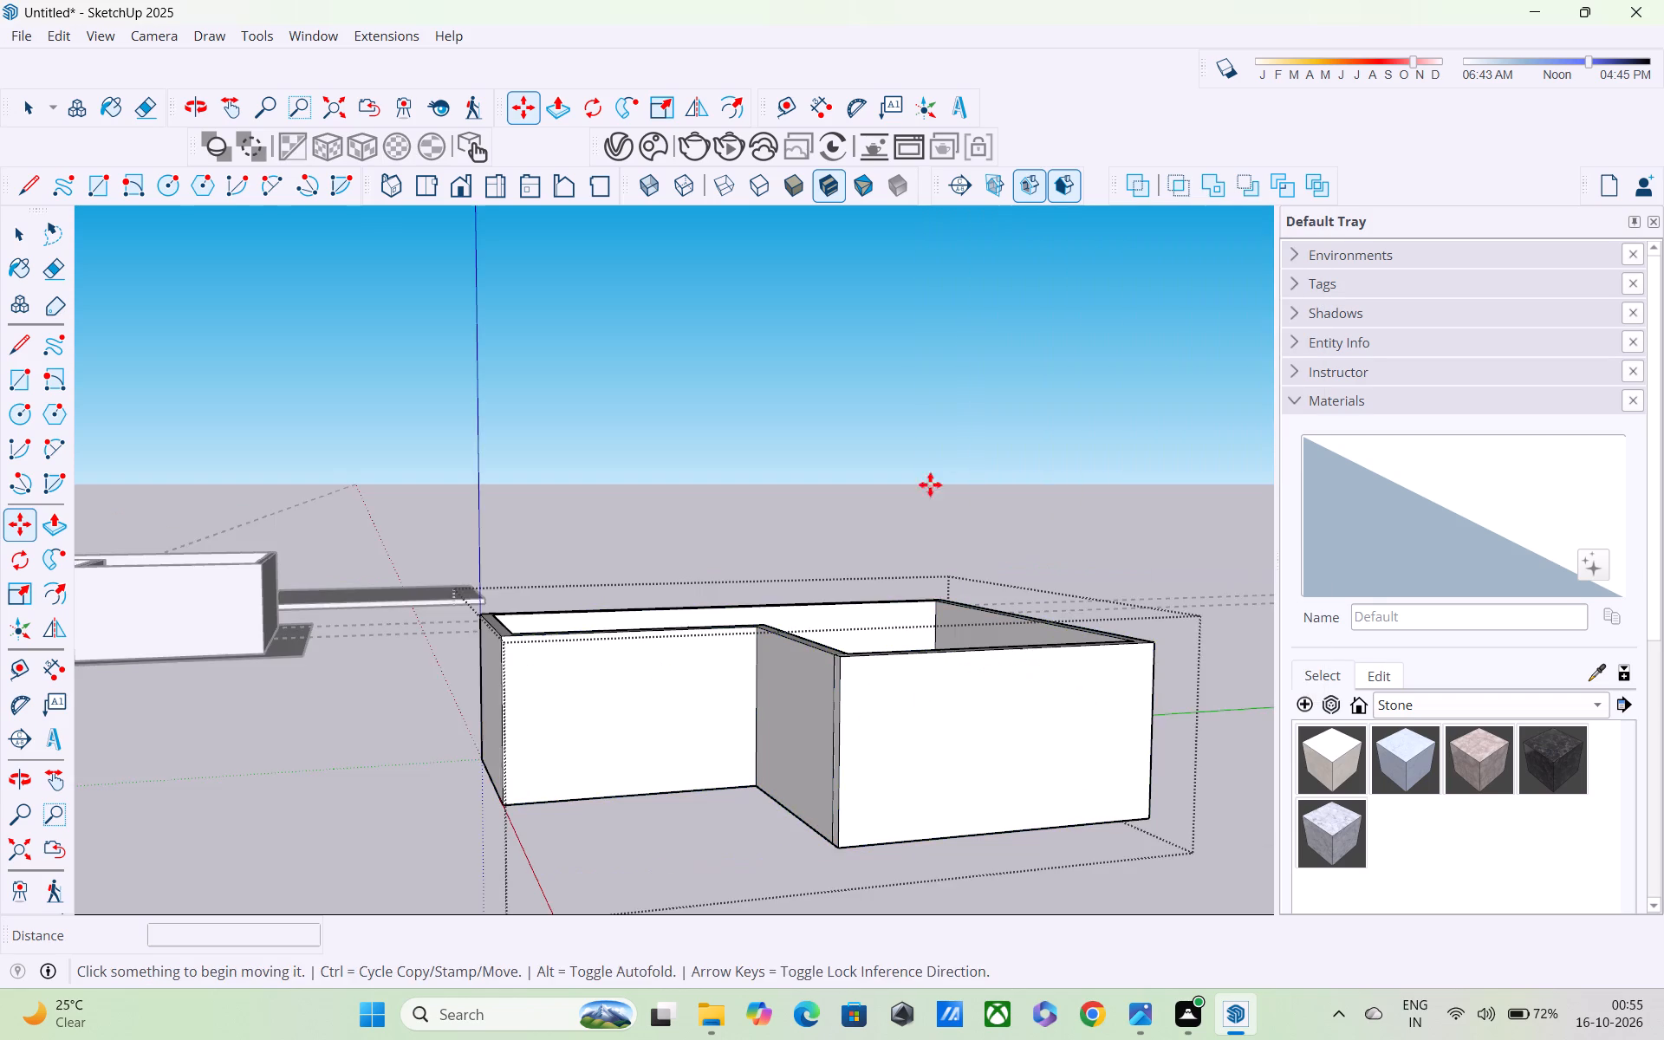
pyautogui.moveTo(821, 730); pyautogui.dragTo(1105, 752, button='middle')
pyautogui.scroll(4, 873, 699)
pyautogui.press('p')
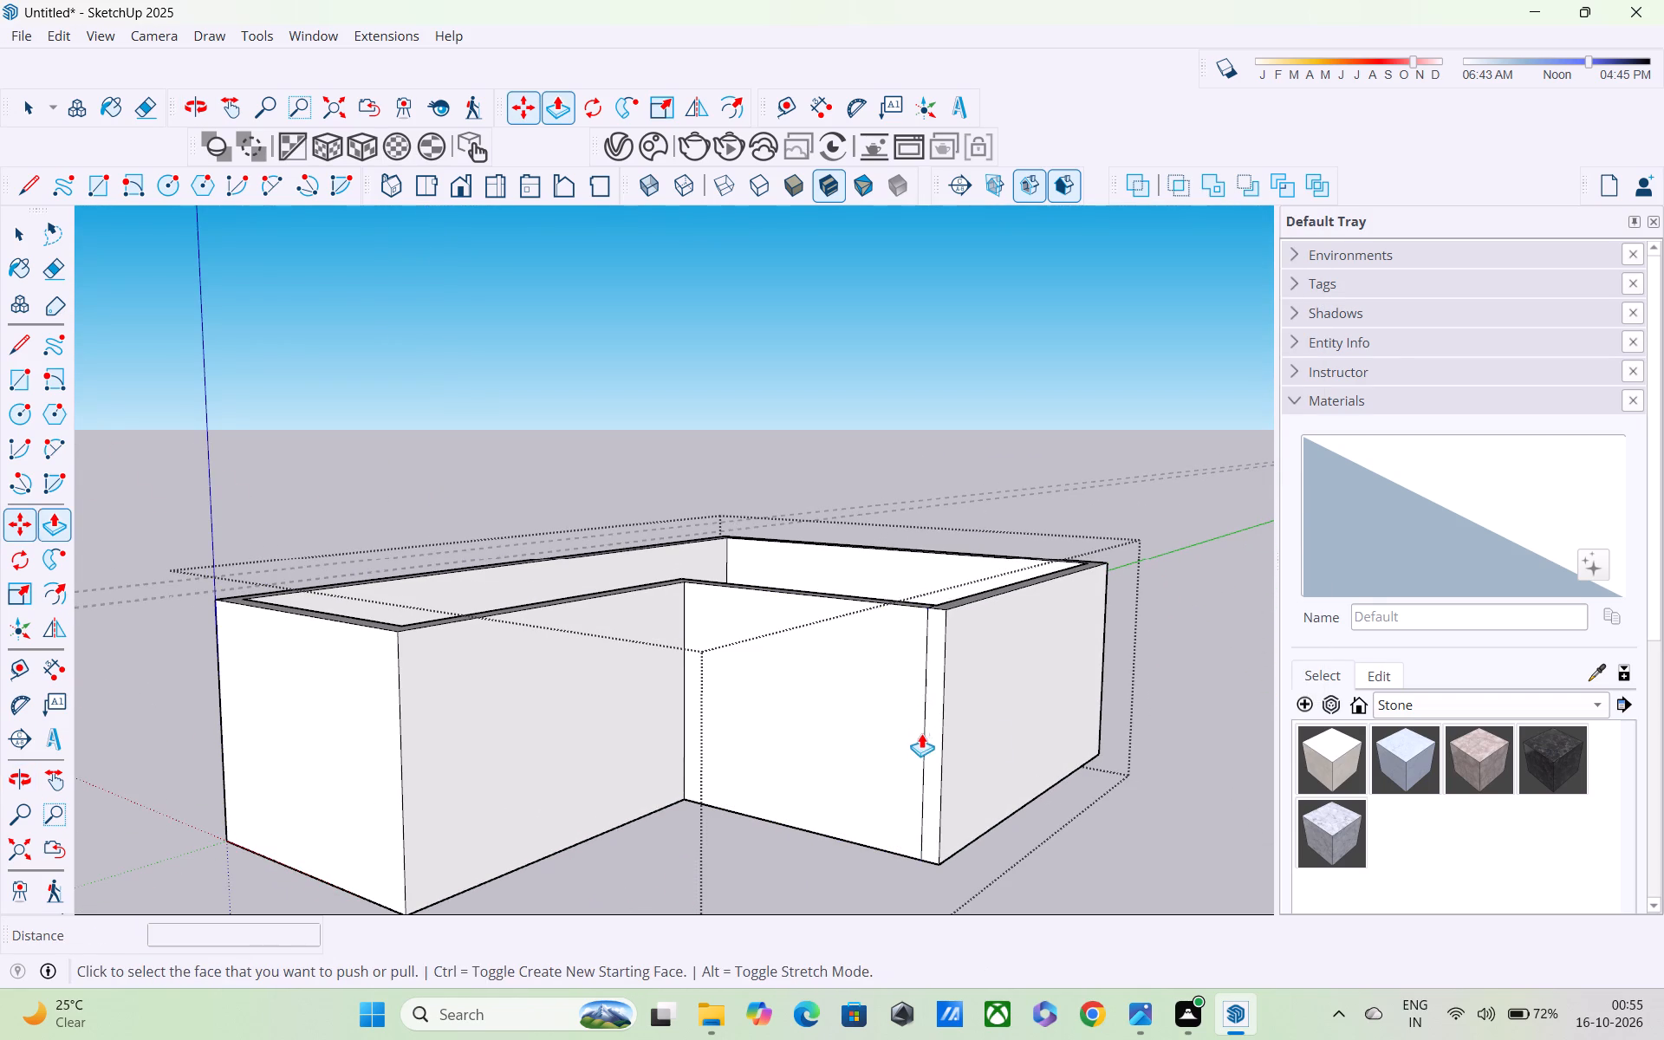
pyautogui.click(929, 719)
pyautogui.scroll(-1, 878, 790)
pyautogui.moveTo(878, 790); pyautogui.dragTo(699, 876, button='middle')
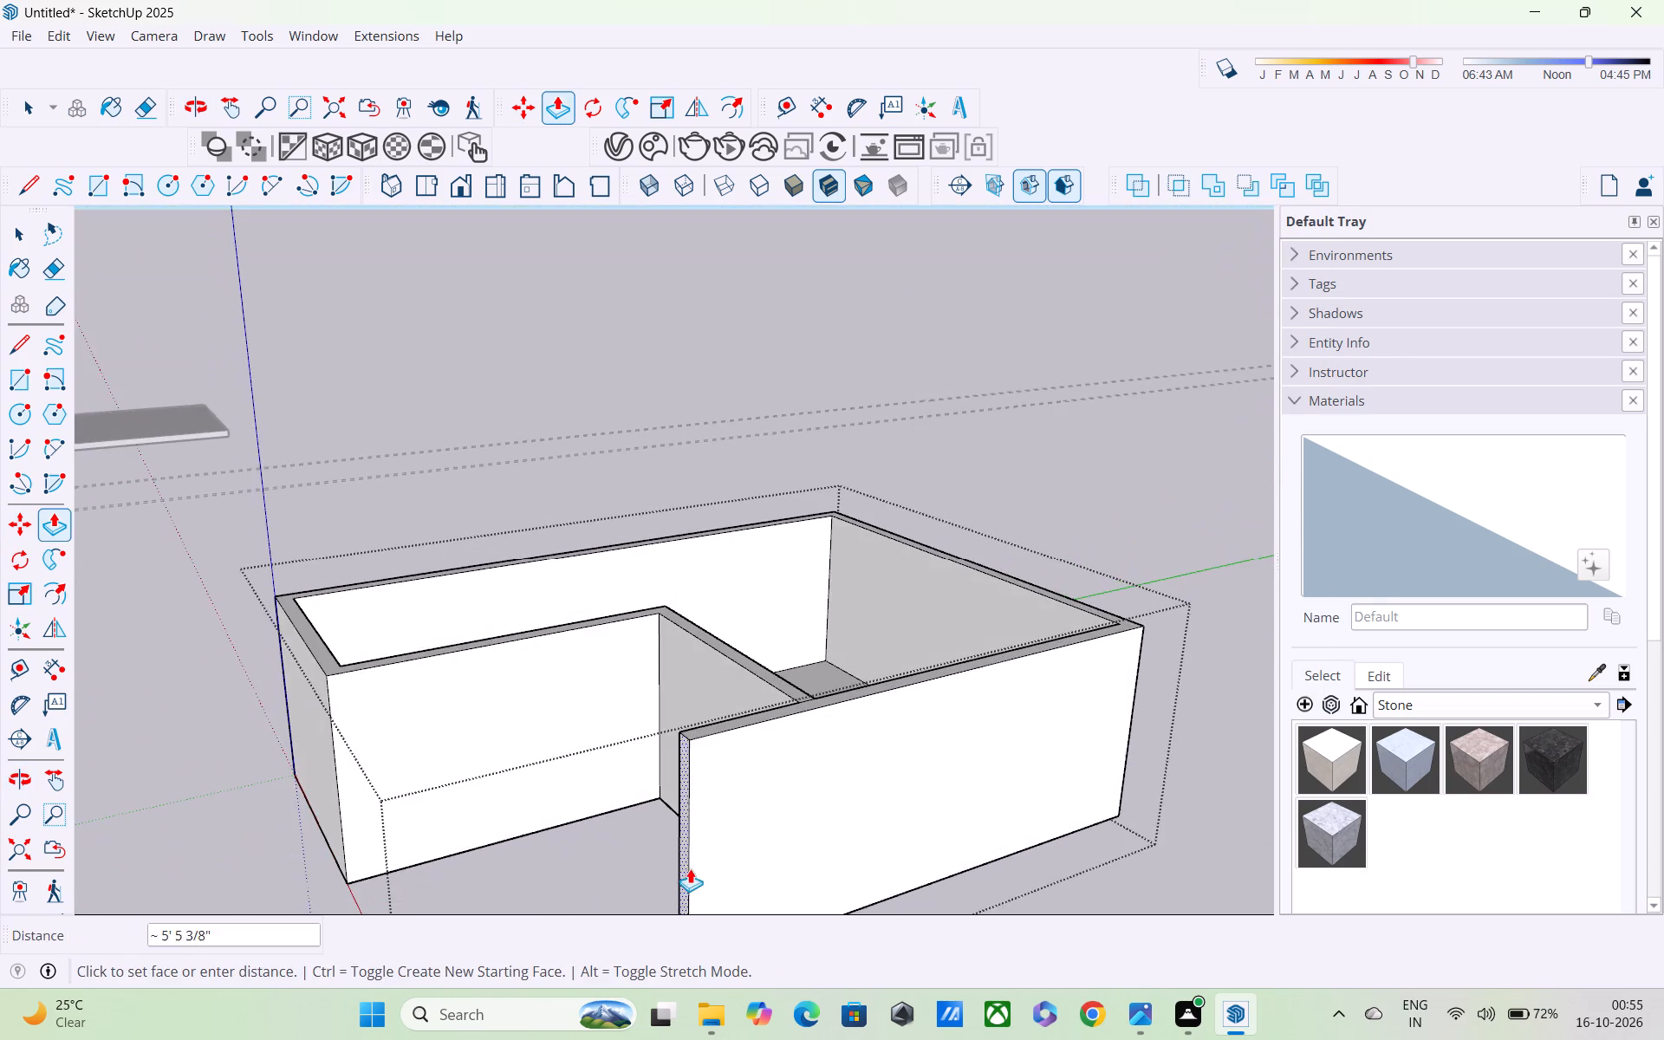
pyautogui.scroll(-1, 686, 859)
pyautogui.moveTo(691, 842); pyautogui.dragTo(975, 654, button='middle')
pyautogui.scroll(1, 975, 654)
pyautogui.scroll(-2, 975, 679)
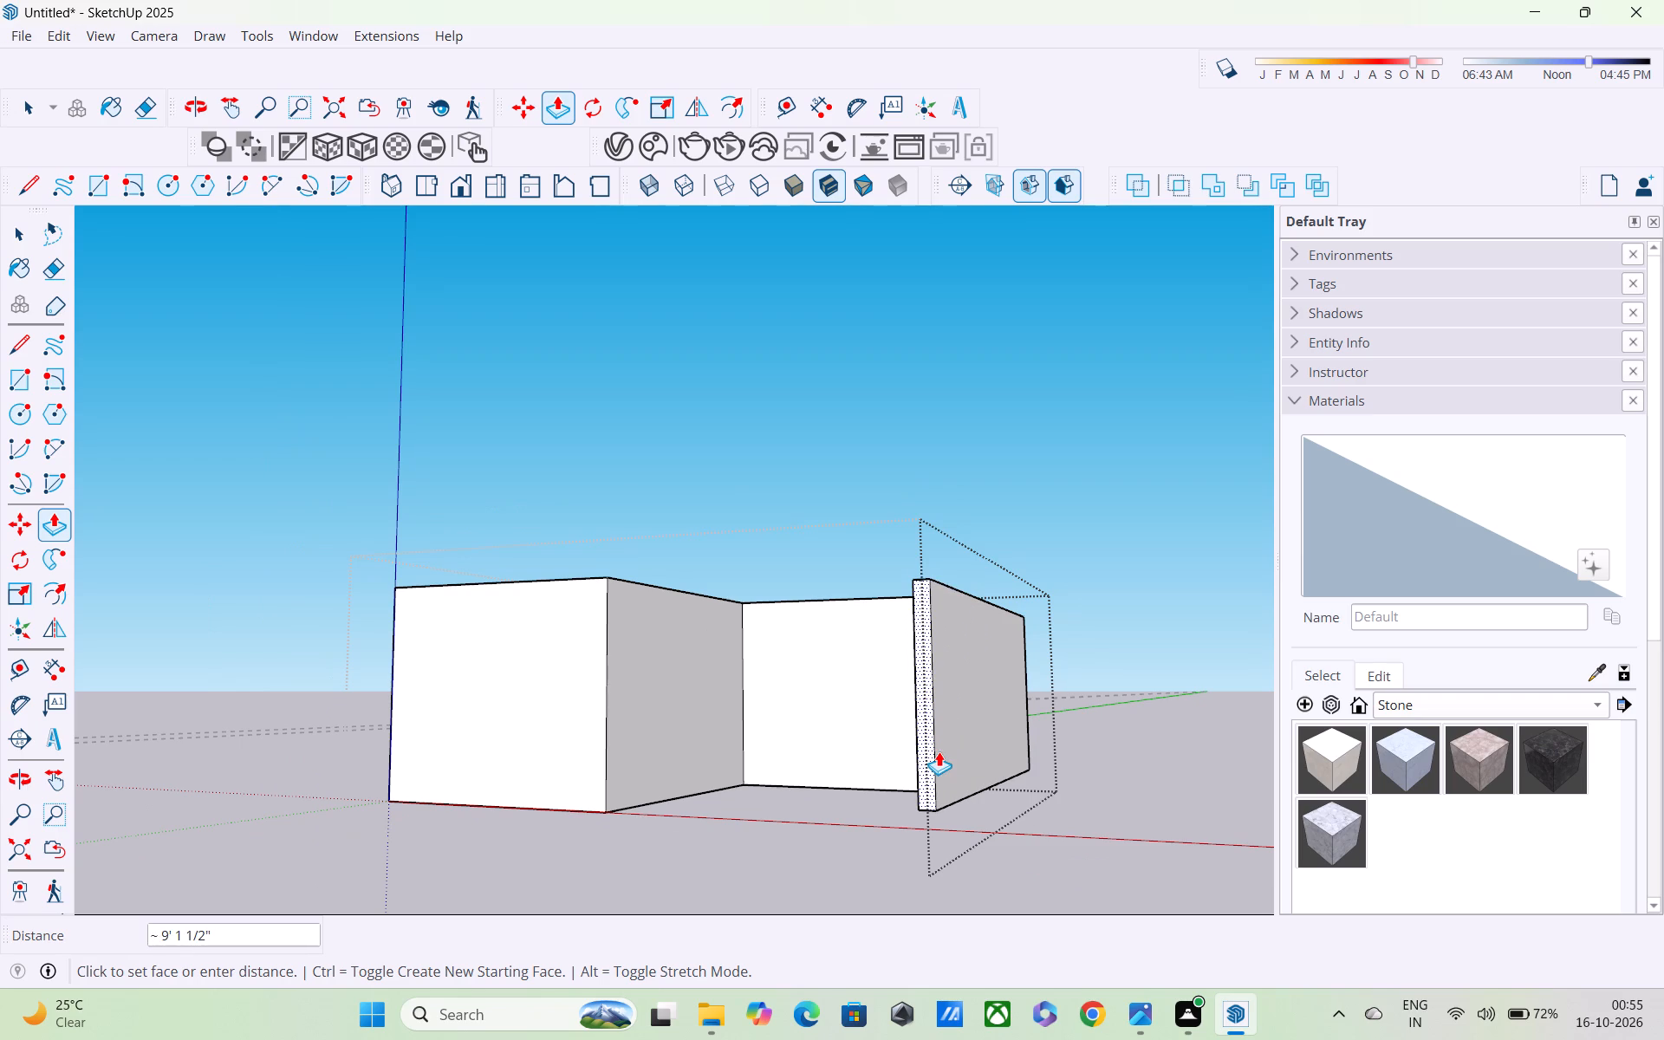
pyautogui.write('10')
pyautogui.press("'")
pyautogui.press('Return')
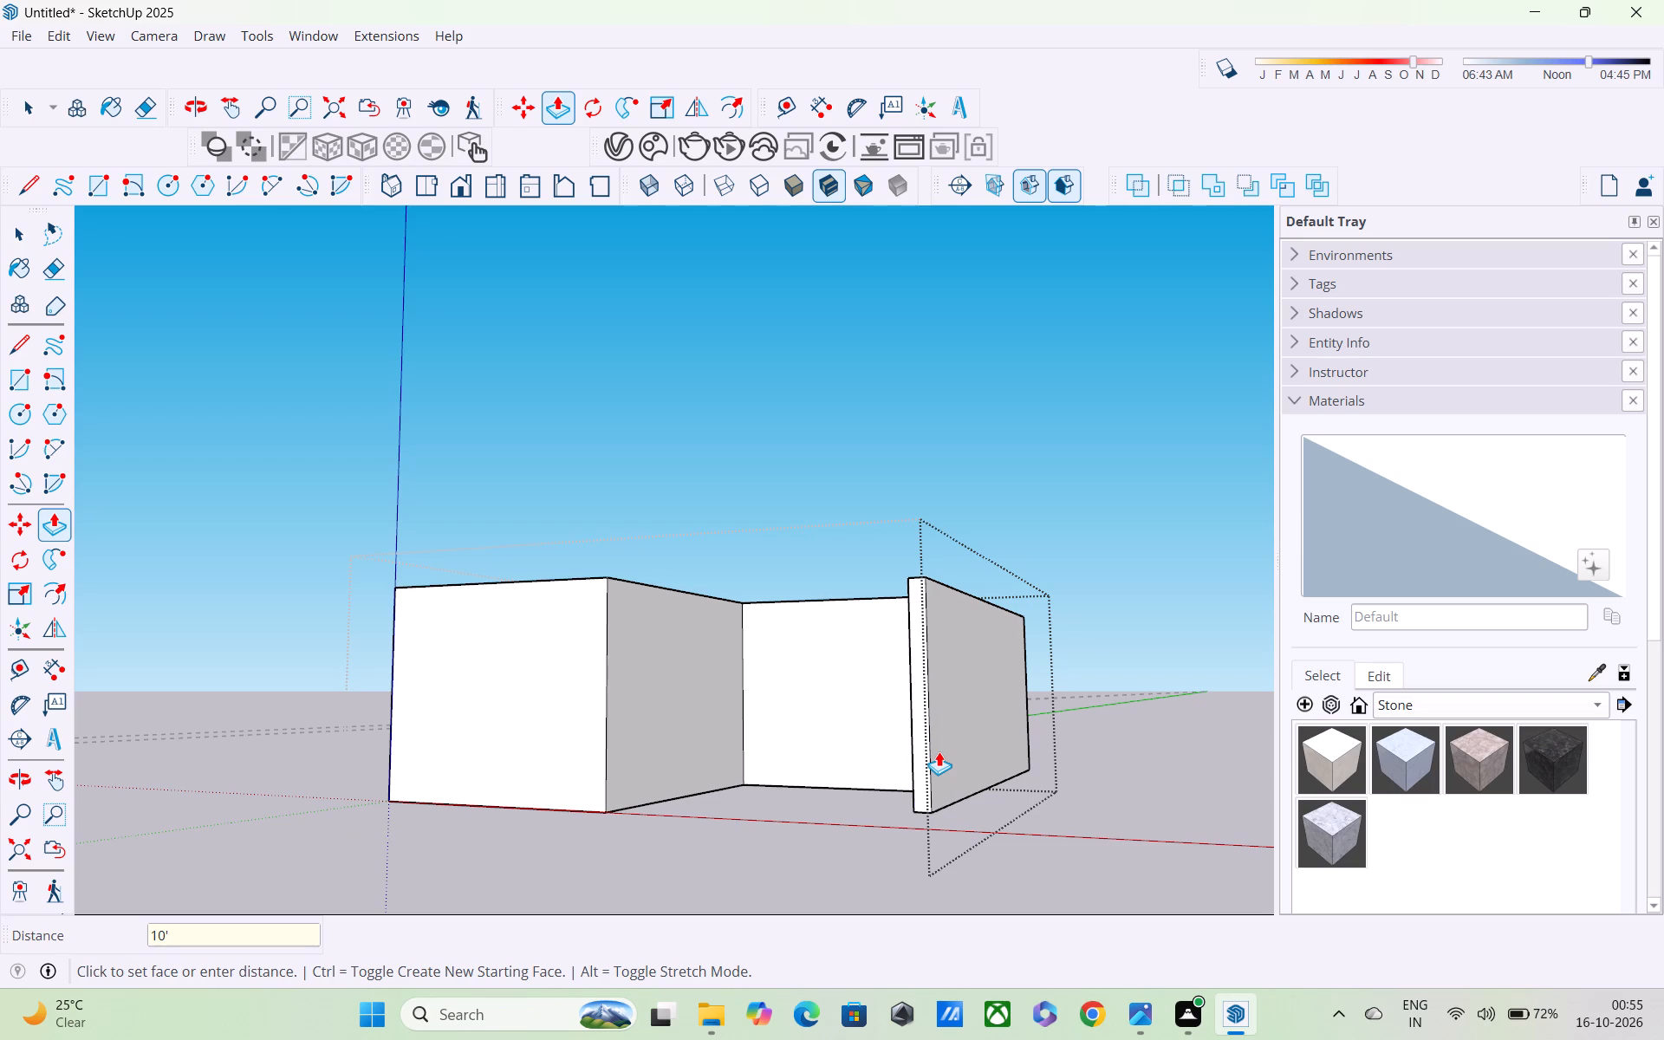
# Draw a 9" line along the extended wall's inner top edge, starting from its free end corner.
pyautogui.moveTo(893, 967); pyautogui.dragTo(851, 1014, button='middle')
pyautogui.scroll(-1, 907, 665)
pyautogui.moveTo(907, 671); pyautogui.dragTo(551, 985, button='middle')
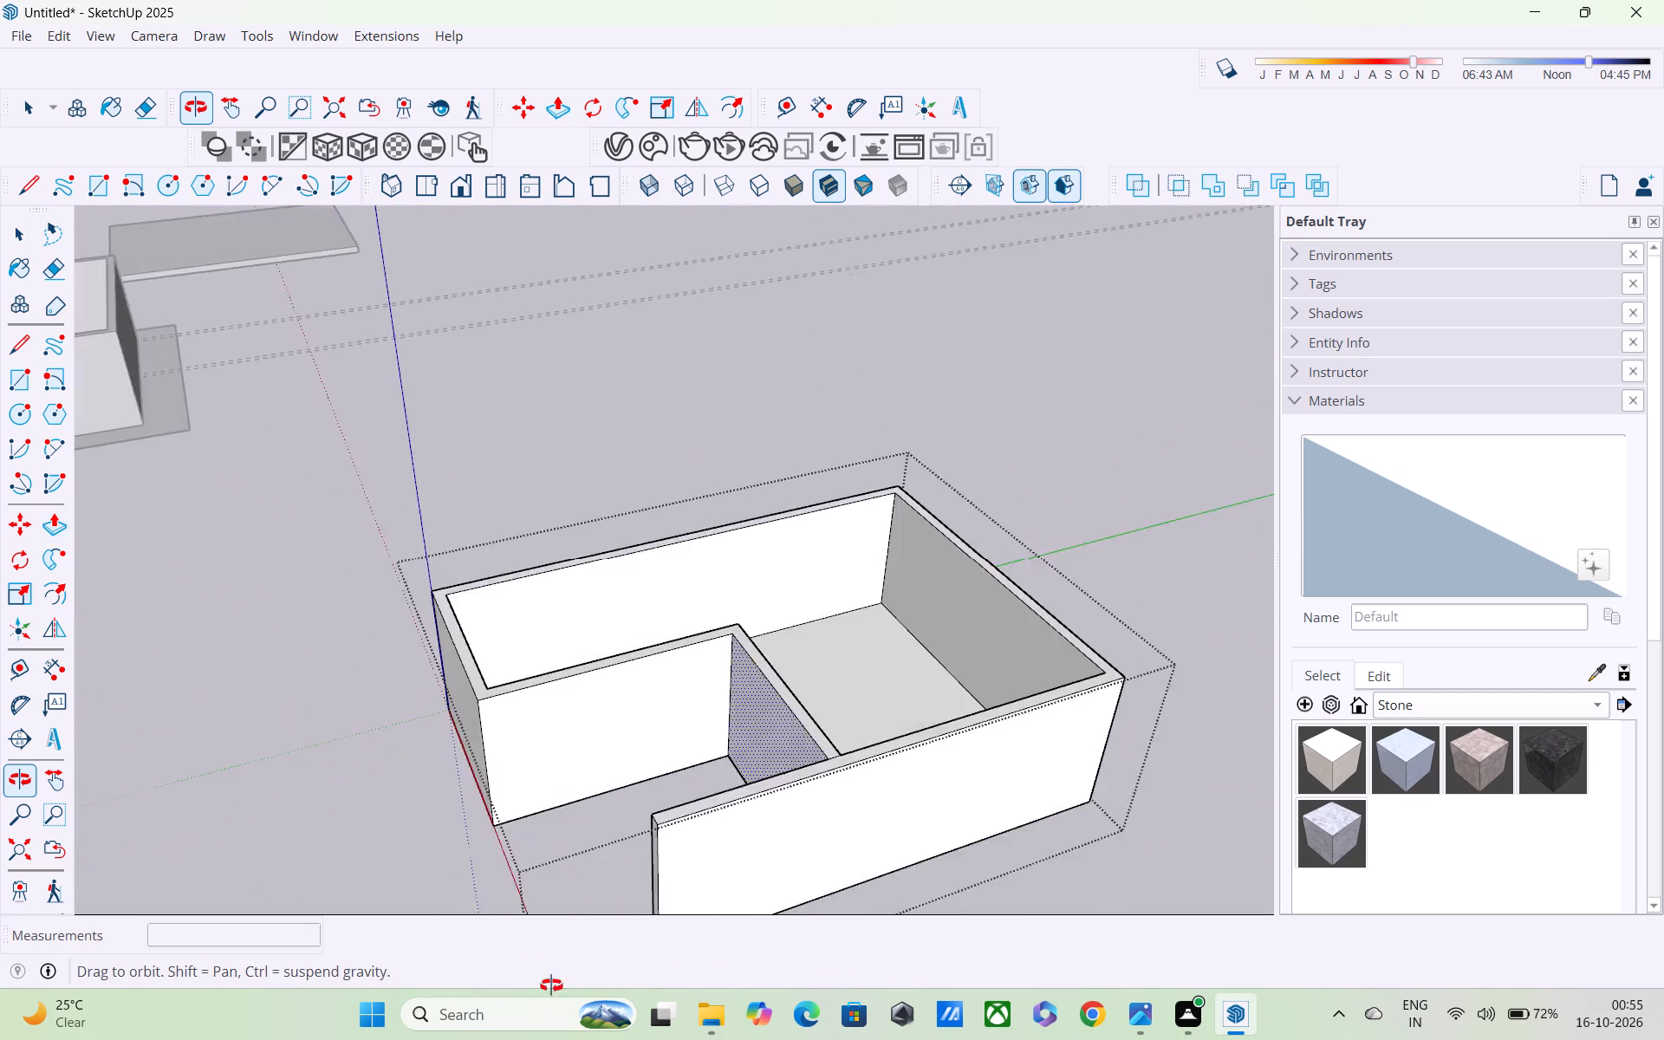
pyautogui.moveTo(551, 985); pyautogui.dragTo(491, 897, button='middle')
pyautogui.scroll(3, 541, 816)
pyautogui.moveTo(620, 780); pyautogui.dragTo(1110, 749, button='middle')
pyautogui.scroll(2, 1087, 710)
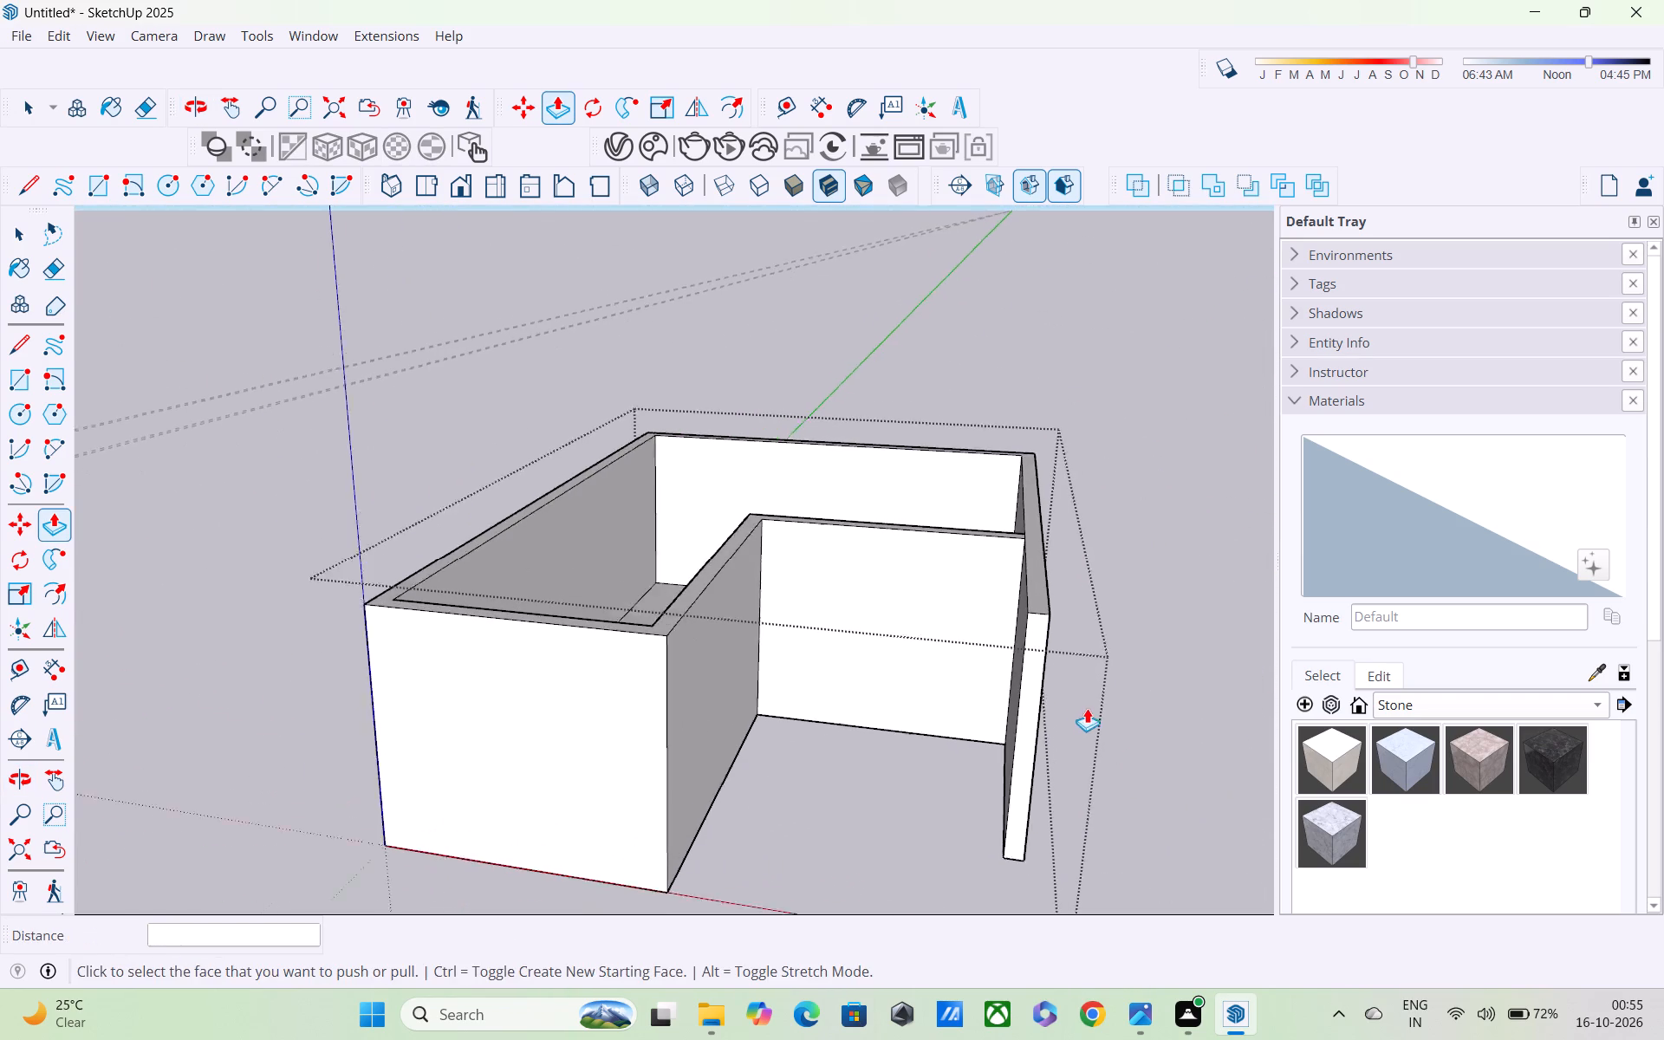
pyautogui.scroll(1, 1087, 708)
pyautogui.moveTo(1030, 683); pyautogui.dragTo(1423, 679, button='middle')
pyautogui.moveTo(1115, 561); pyautogui.dragTo(1347, 651, button='middle')
pyautogui.scroll(1, 976, 405)
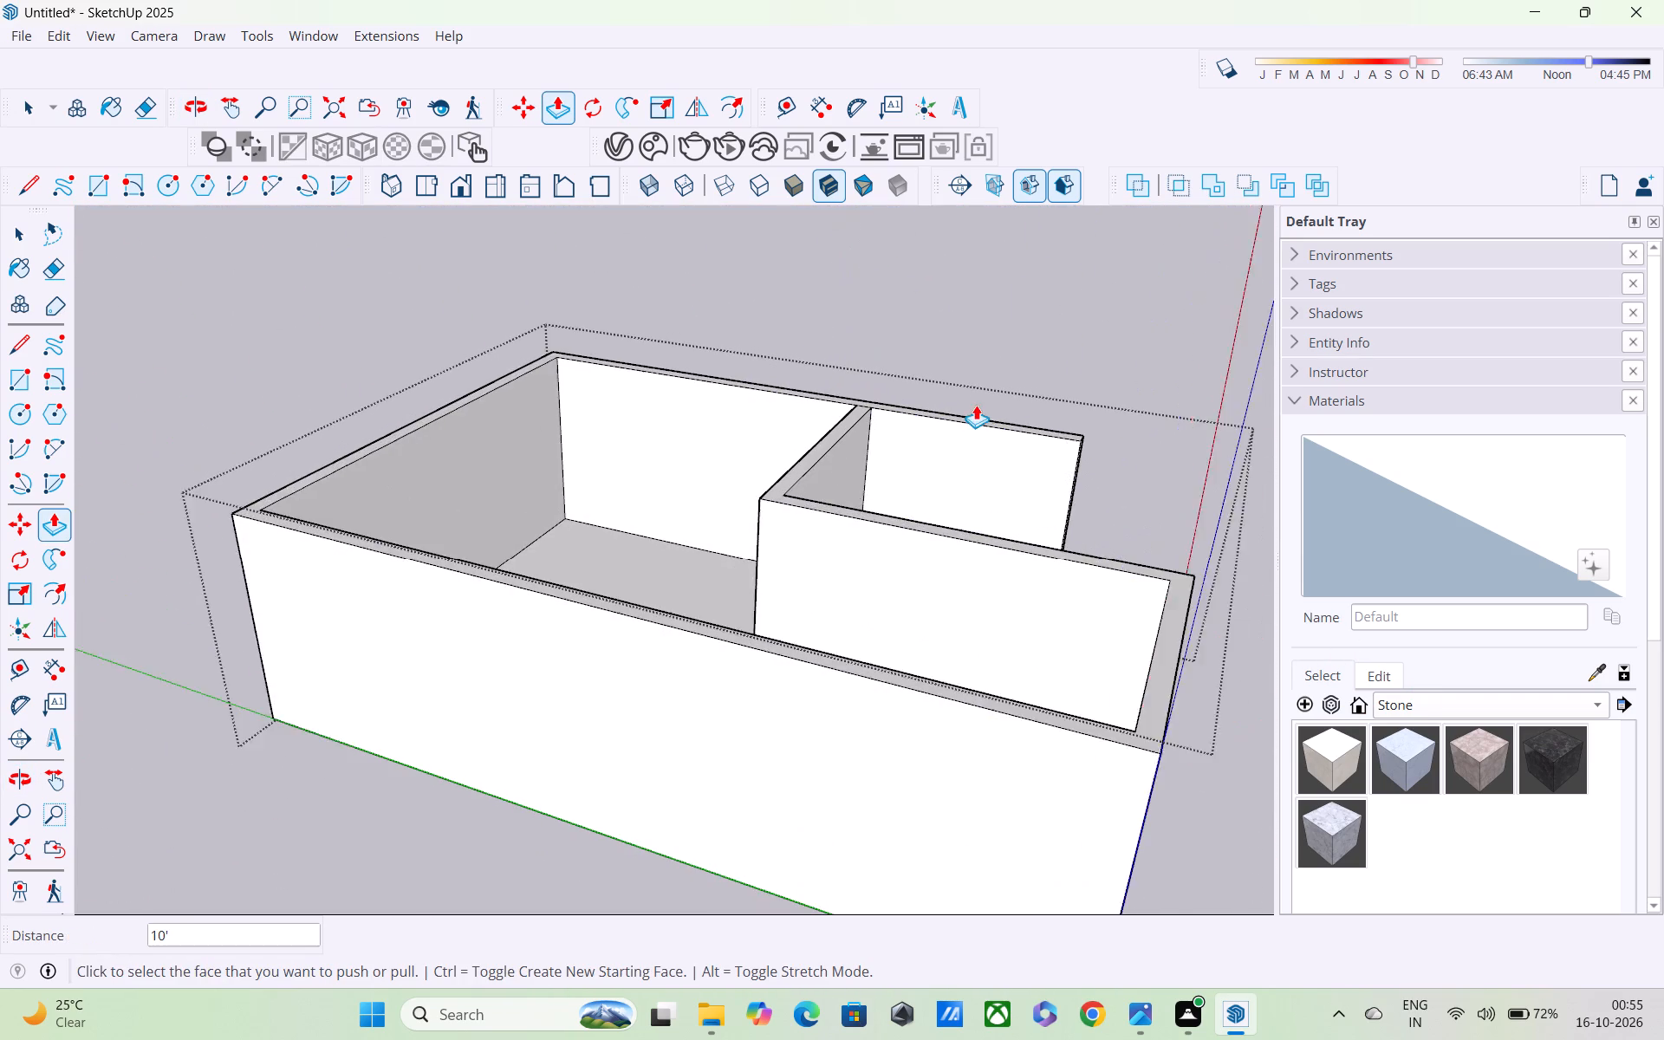
pyautogui.scroll(2, 976, 405)
pyautogui.press('l')
pyautogui.scroll(3, 1076, 460)
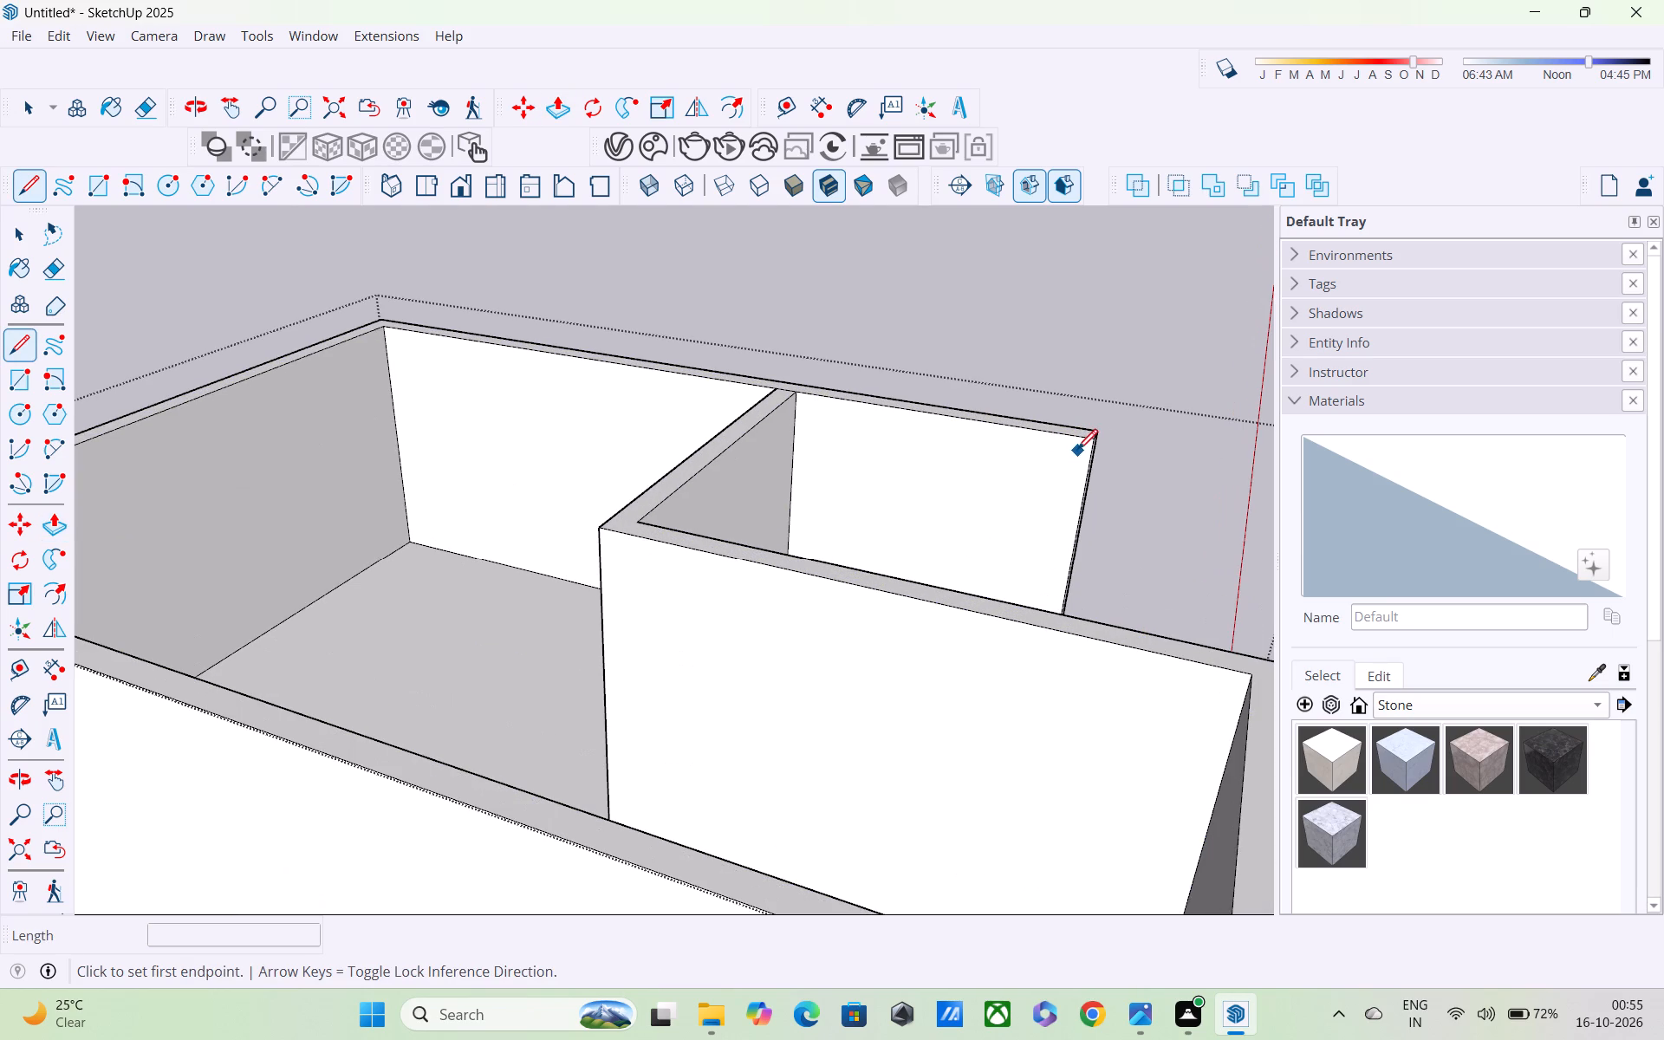
pyautogui.click(1089, 443)
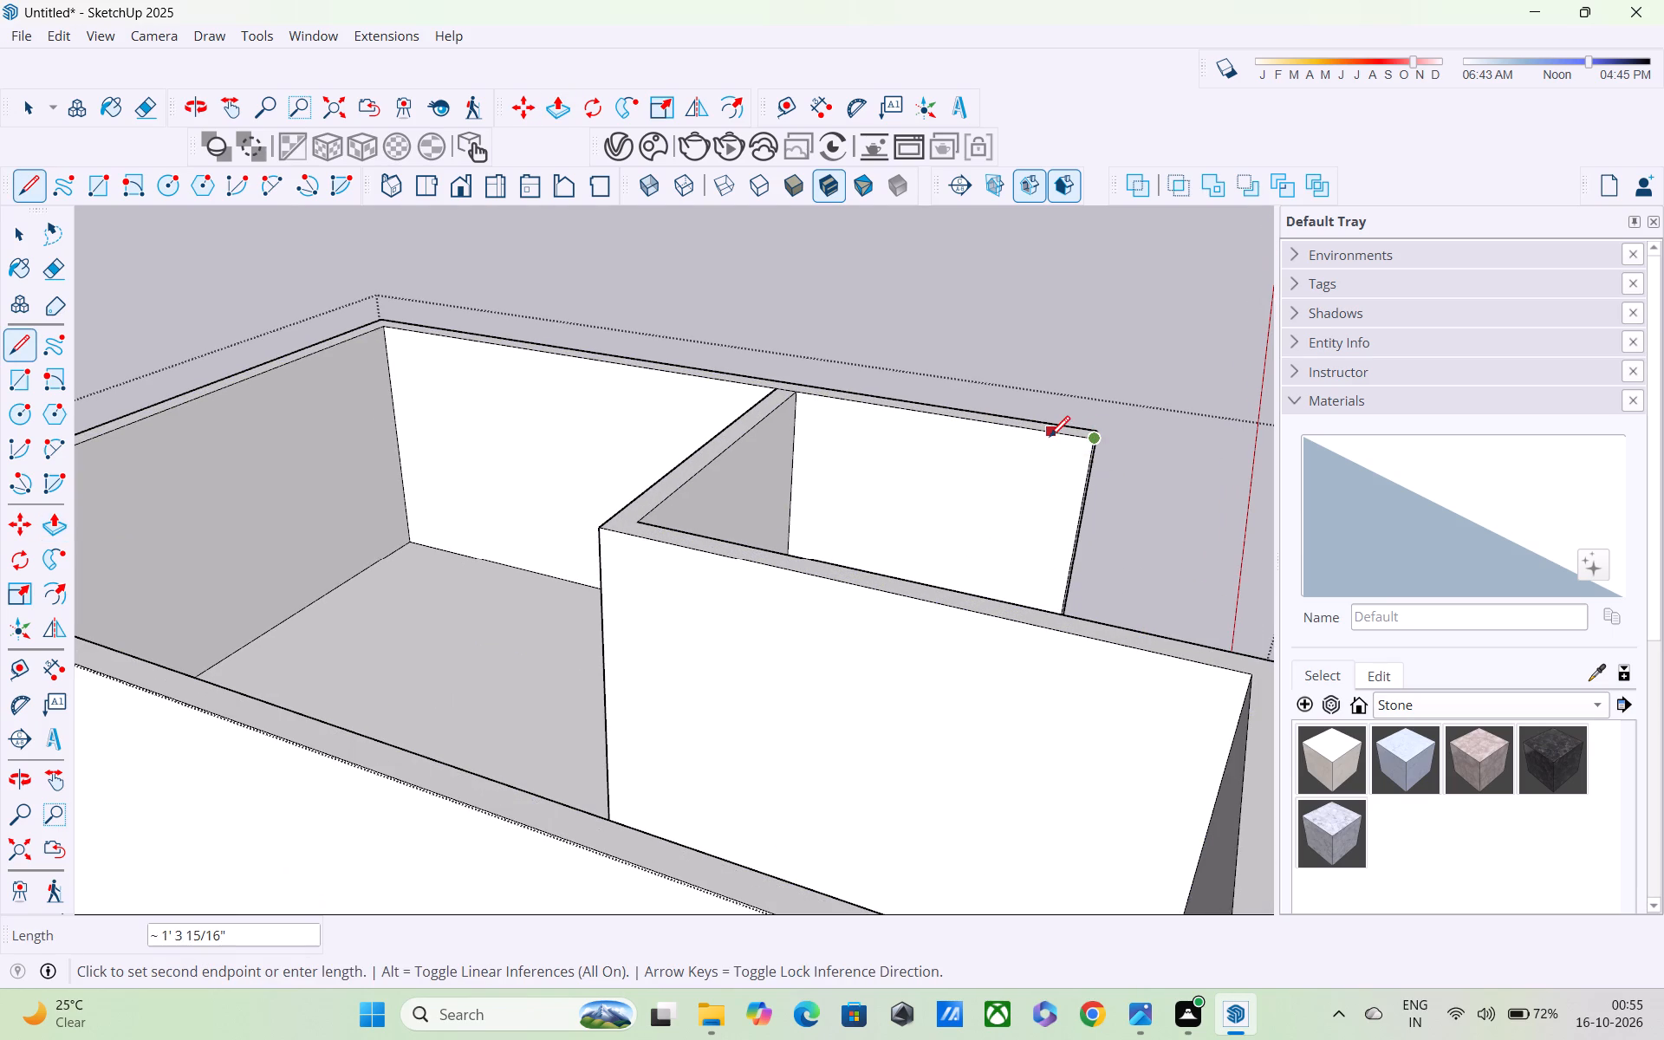
pyautogui.write('9"')
pyautogui.press('Return')
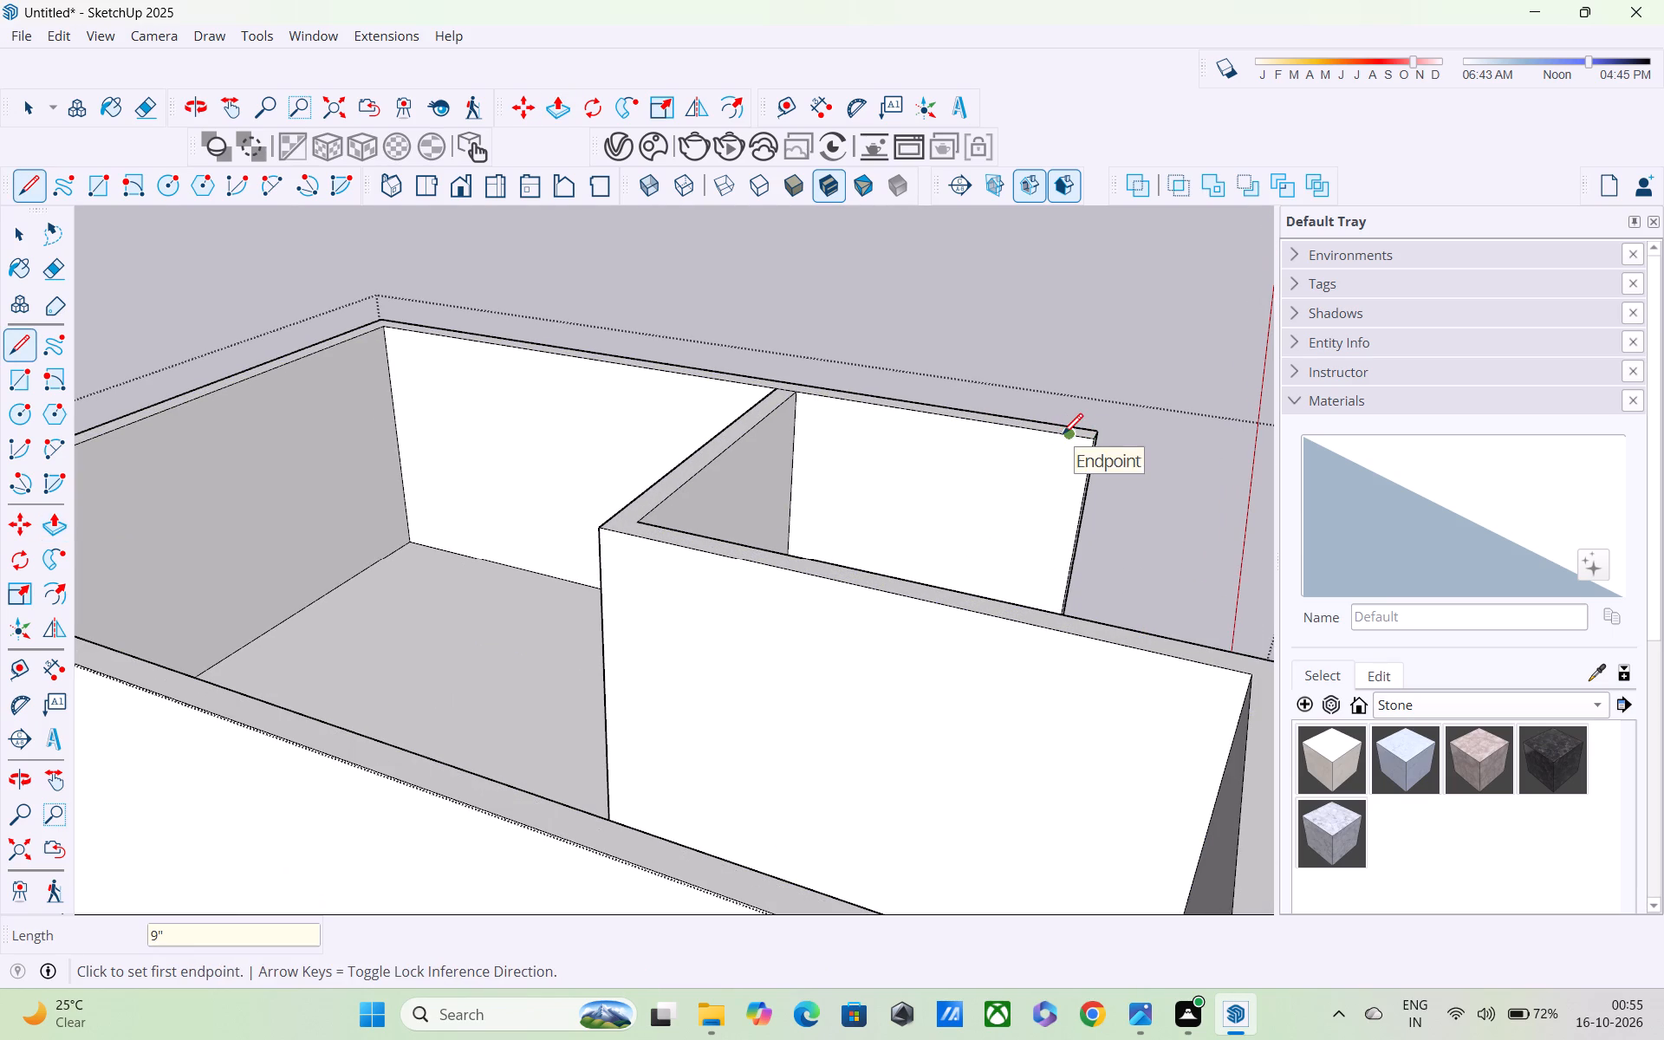
# Draw a vertical line from the 9" mark down the extended wall's inner face to its base.
pyautogui.click(1069, 440)
pyautogui.moveTo(1050, 517); pyautogui.dragTo(1031, 527, button='middle')
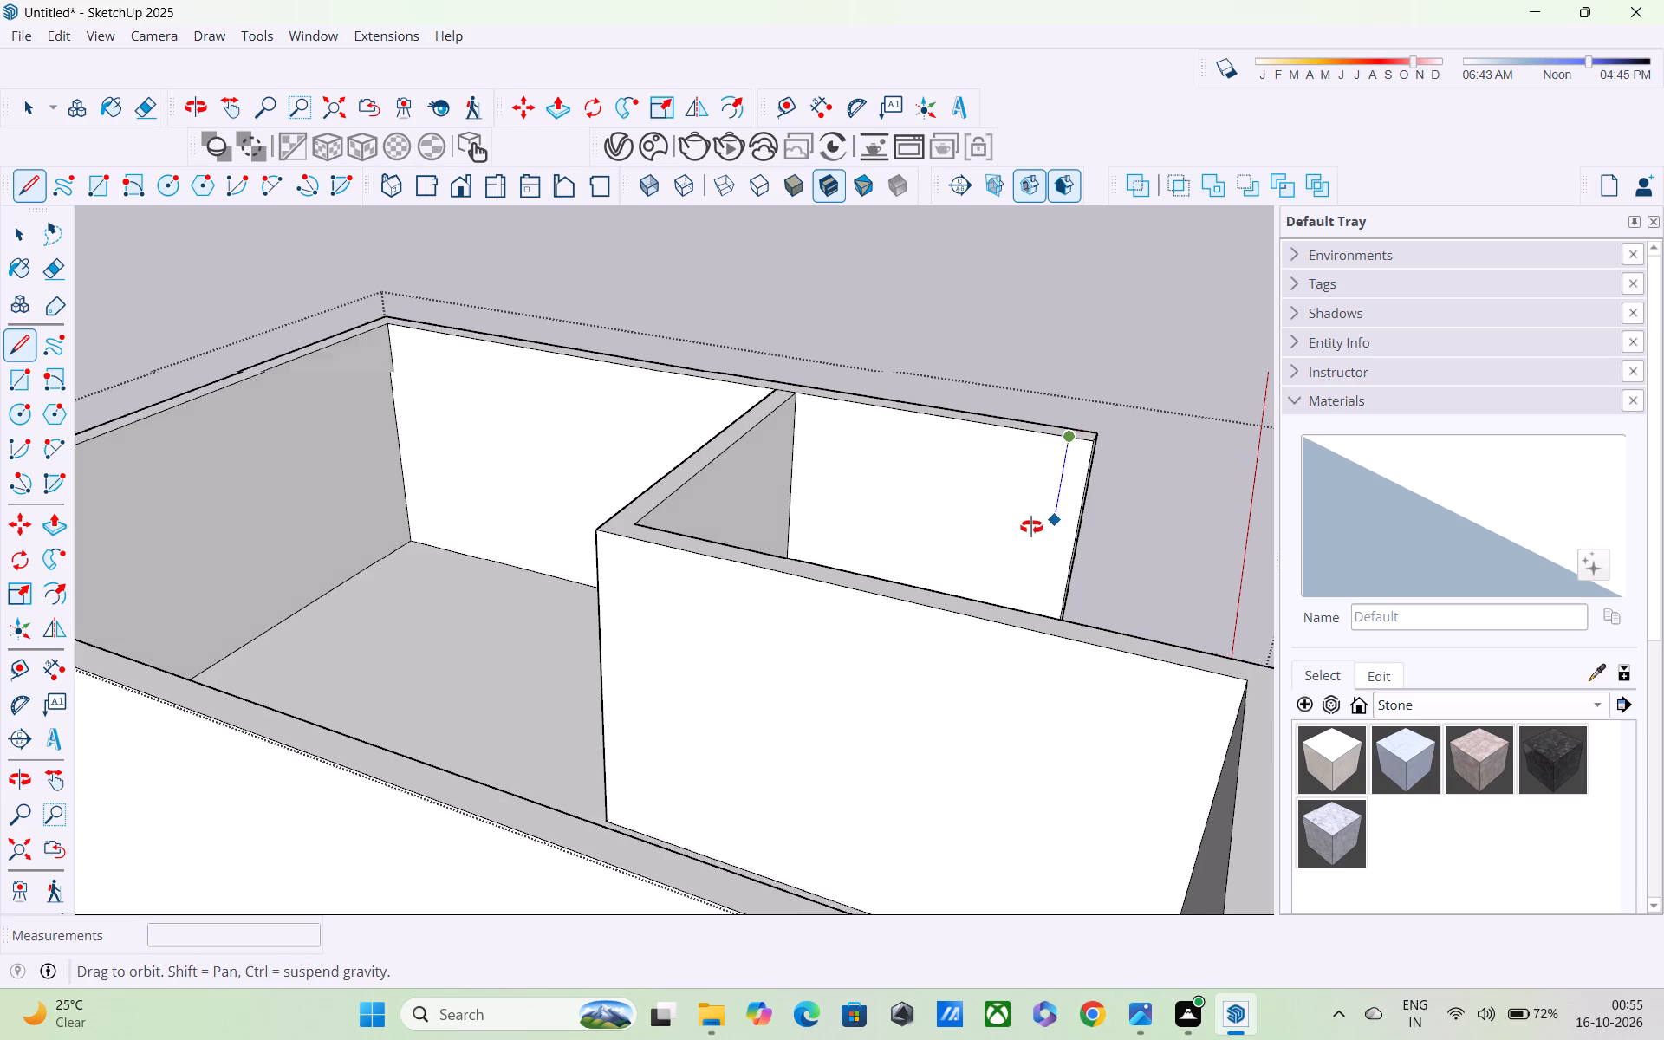
pyautogui.moveTo(1031, 527); pyautogui.dragTo(585, 543, button='middle')
pyautogui.scroll(-1, 585, 543)
pyautogui.moveTo(614, 659); pyautogui.dragTo(784, 422, button='middle')
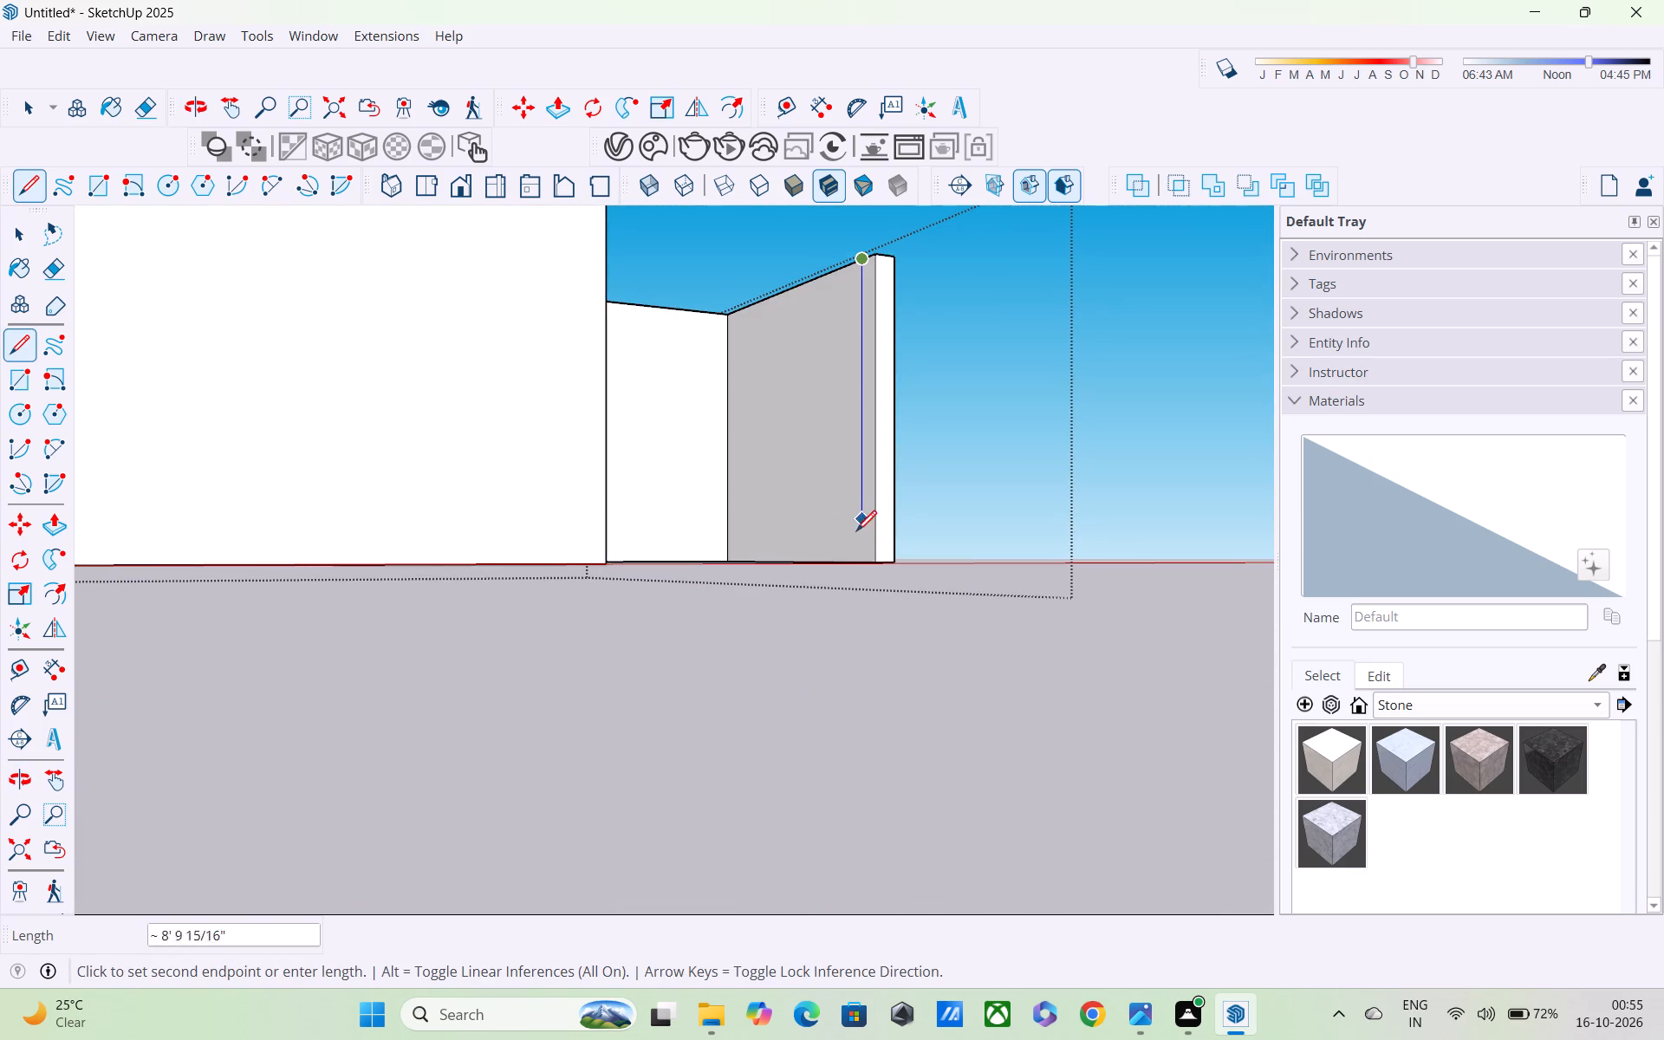
pyautogui.click(860, 565)
# Pull the 9" end strip 11' 9" across to the opposite wall, enclosing the open corner, and close the group.
pyautogui.moveTo(876, 549); pyautogui.dragTo(965, 653, button='middle')
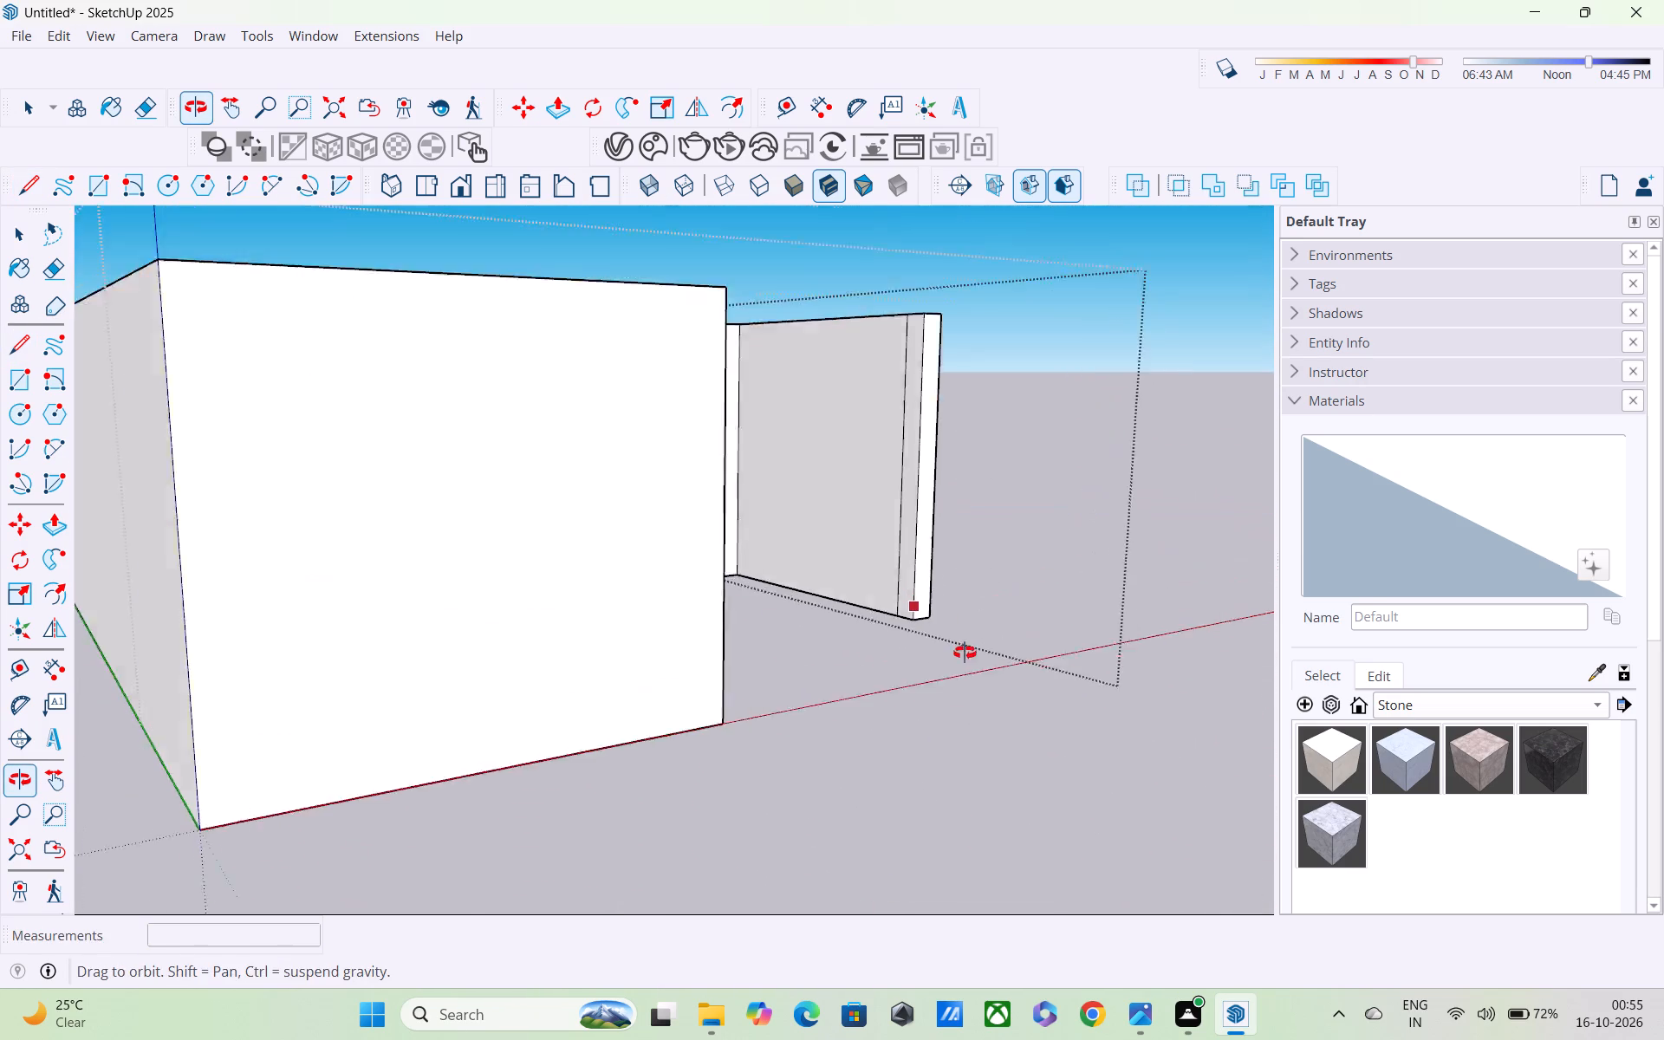
pyautogui.moveTo(965, 653); pyautogui.dragTo(970, 656, button='middle')
pyautogui.press('p')
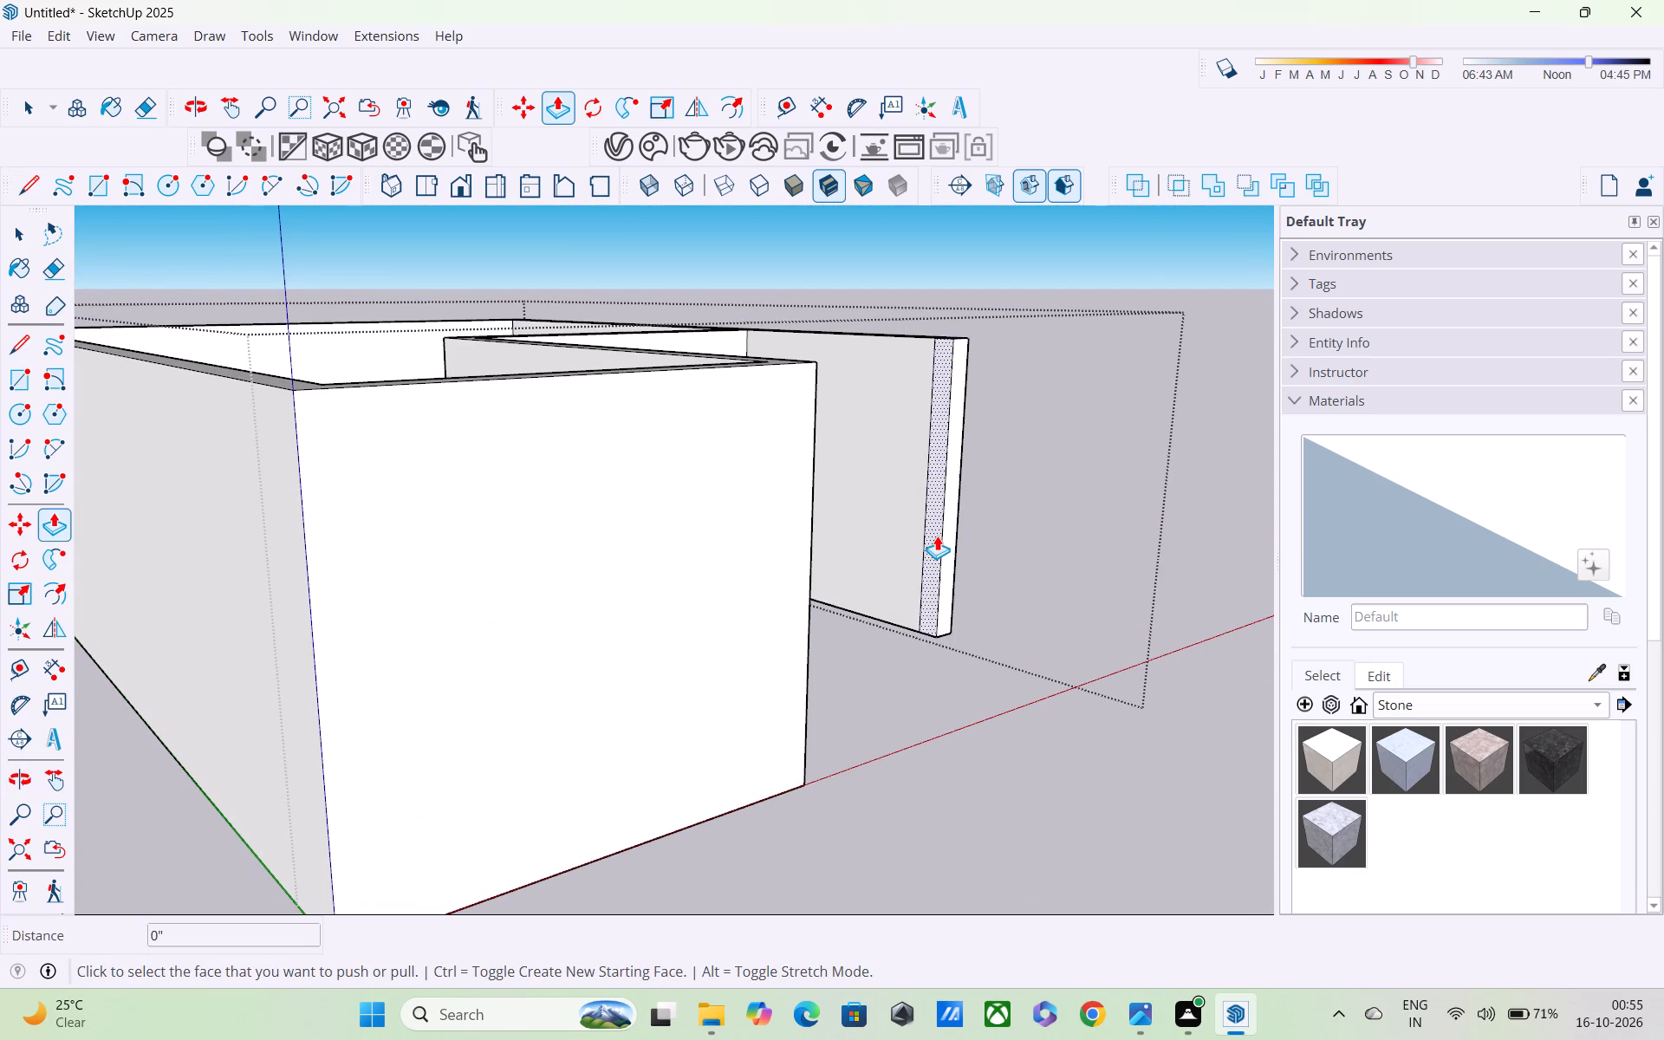
pyautogui.click(937, 536)
pyautogui.moveTo(878, 590); pyautogui.dragTo(511, 695, button='middle')
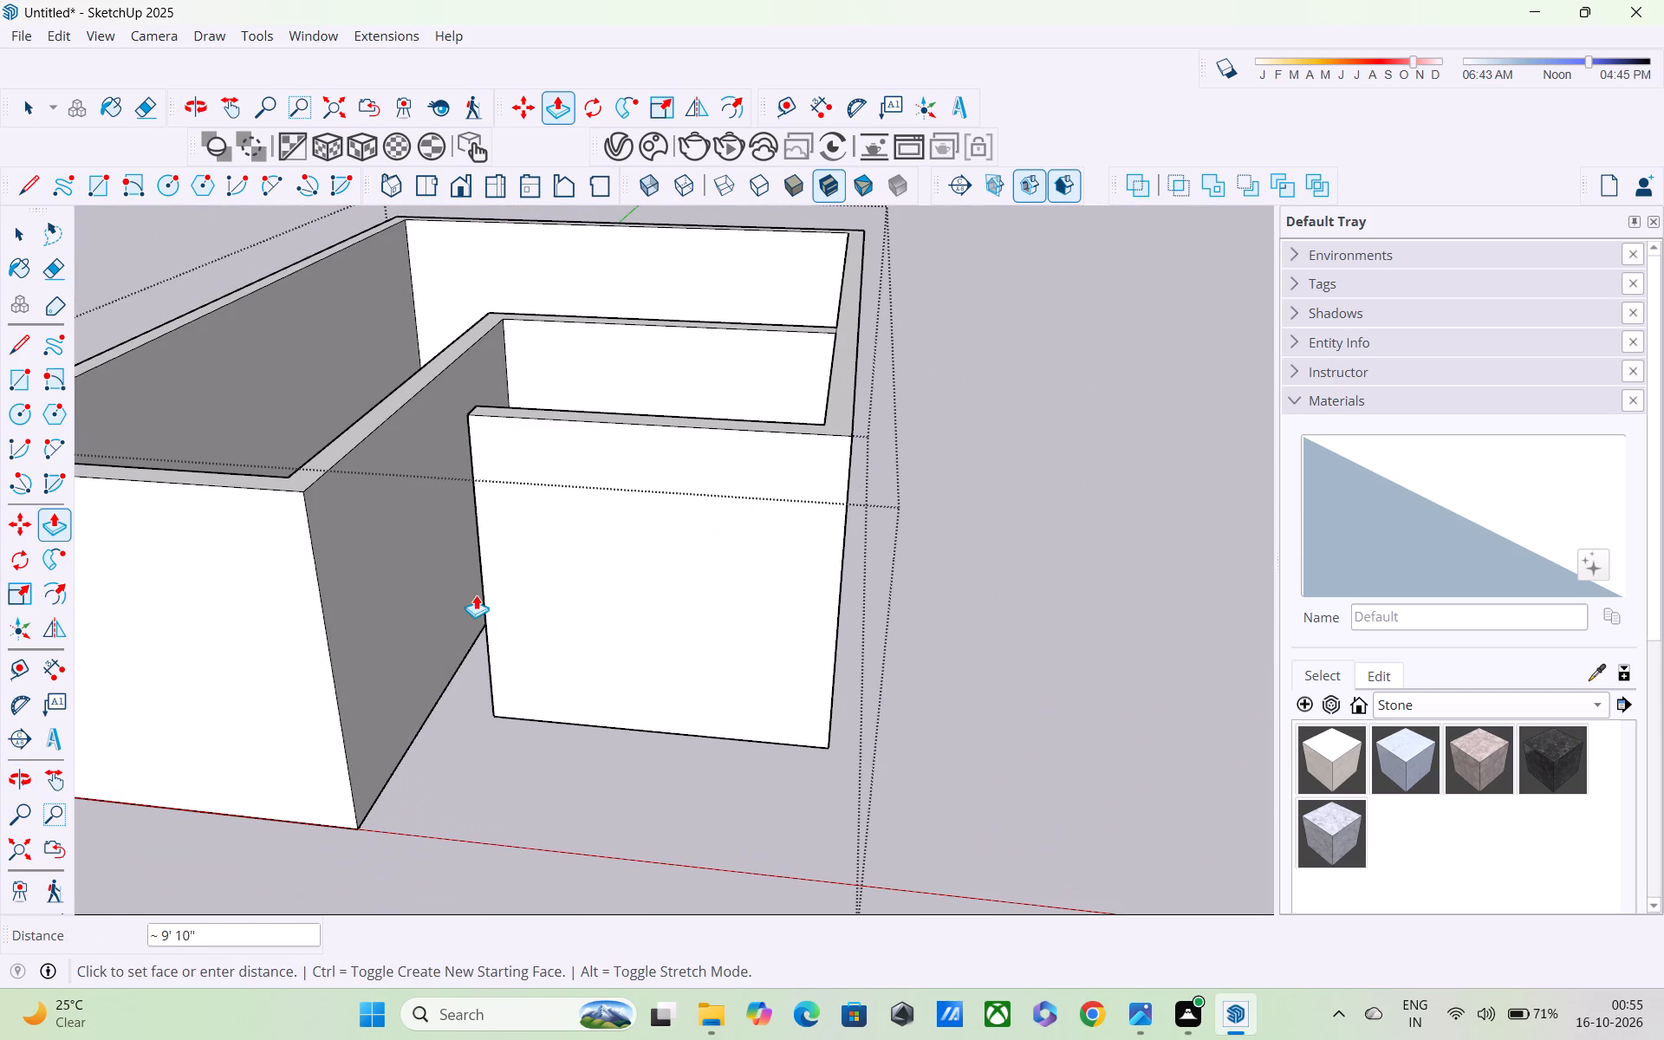
pyautogui.click(402, 529)
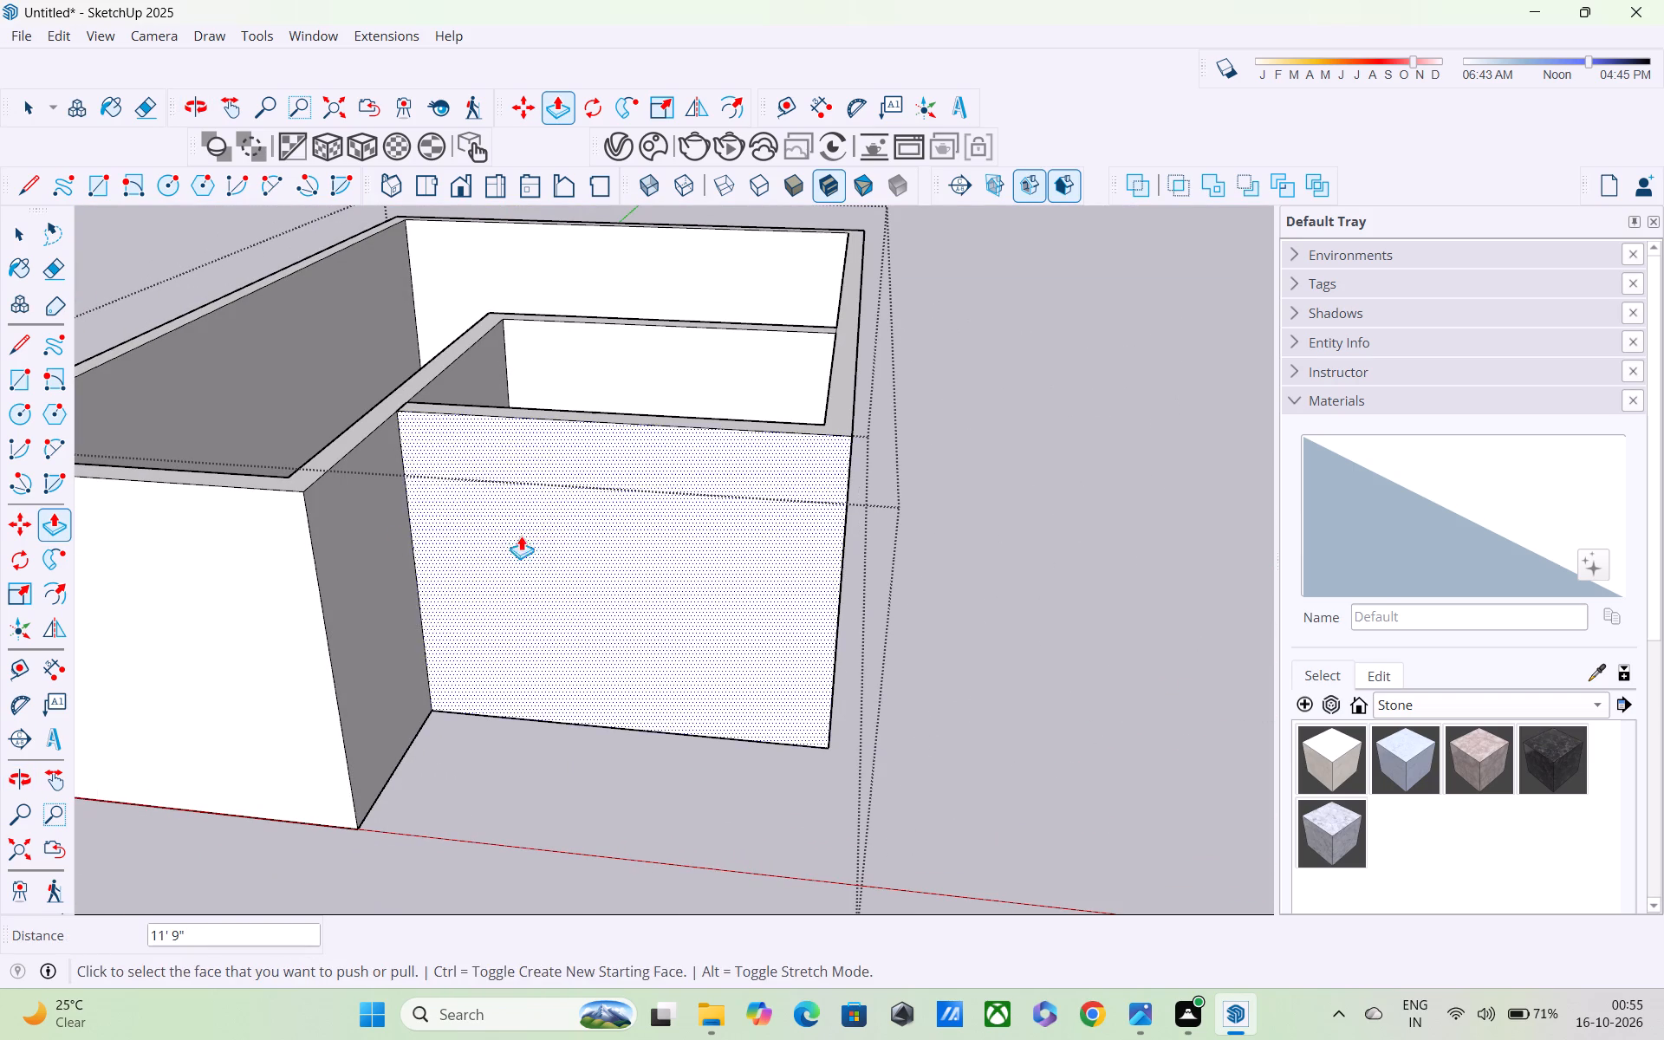
pyautogui.moveTo(543, 530); pyautogui.dragTo(595, 413, button='middle')
pyautogui.scroll(-13, 620, 402)
pyautogui.moveTo(673, 394); pyautogui.dragTo(739, 513, button='middle')
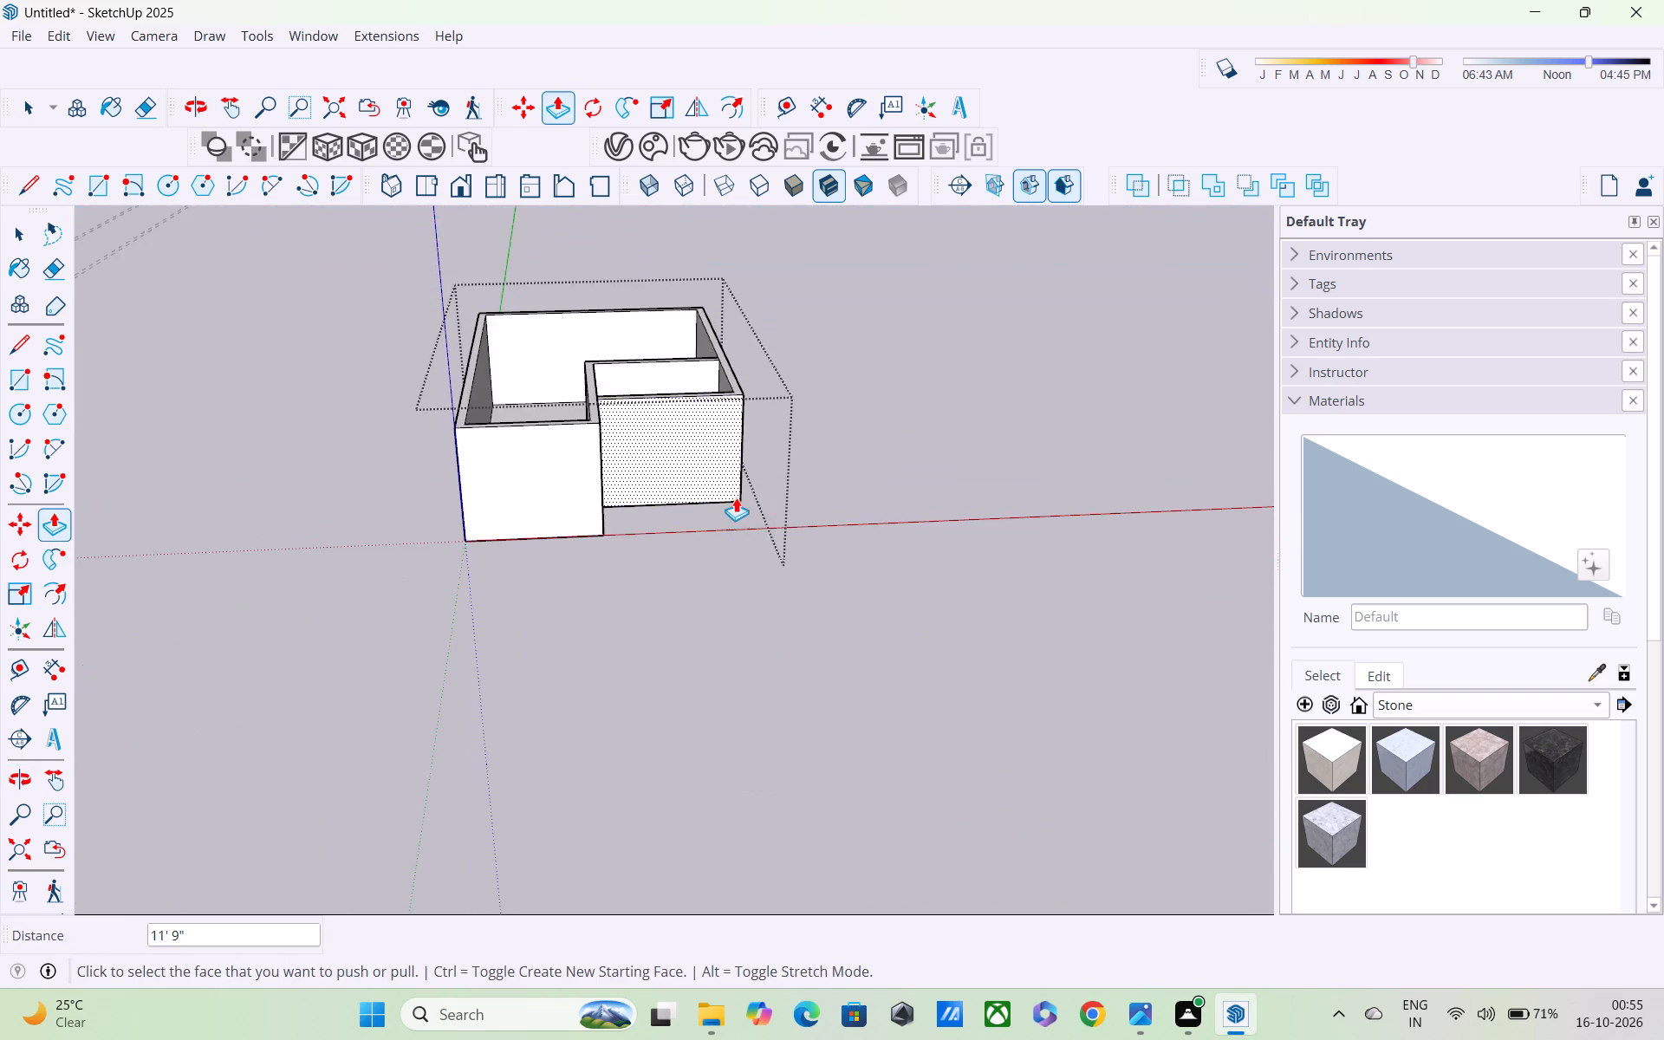
pyautogui.scroll(-3, 736, 497)
pyautogui.moveTo(702, 476); pyautogui.dragTo(665, 540, button='middle')
pyautogui.scroll(-5, 650, 525)
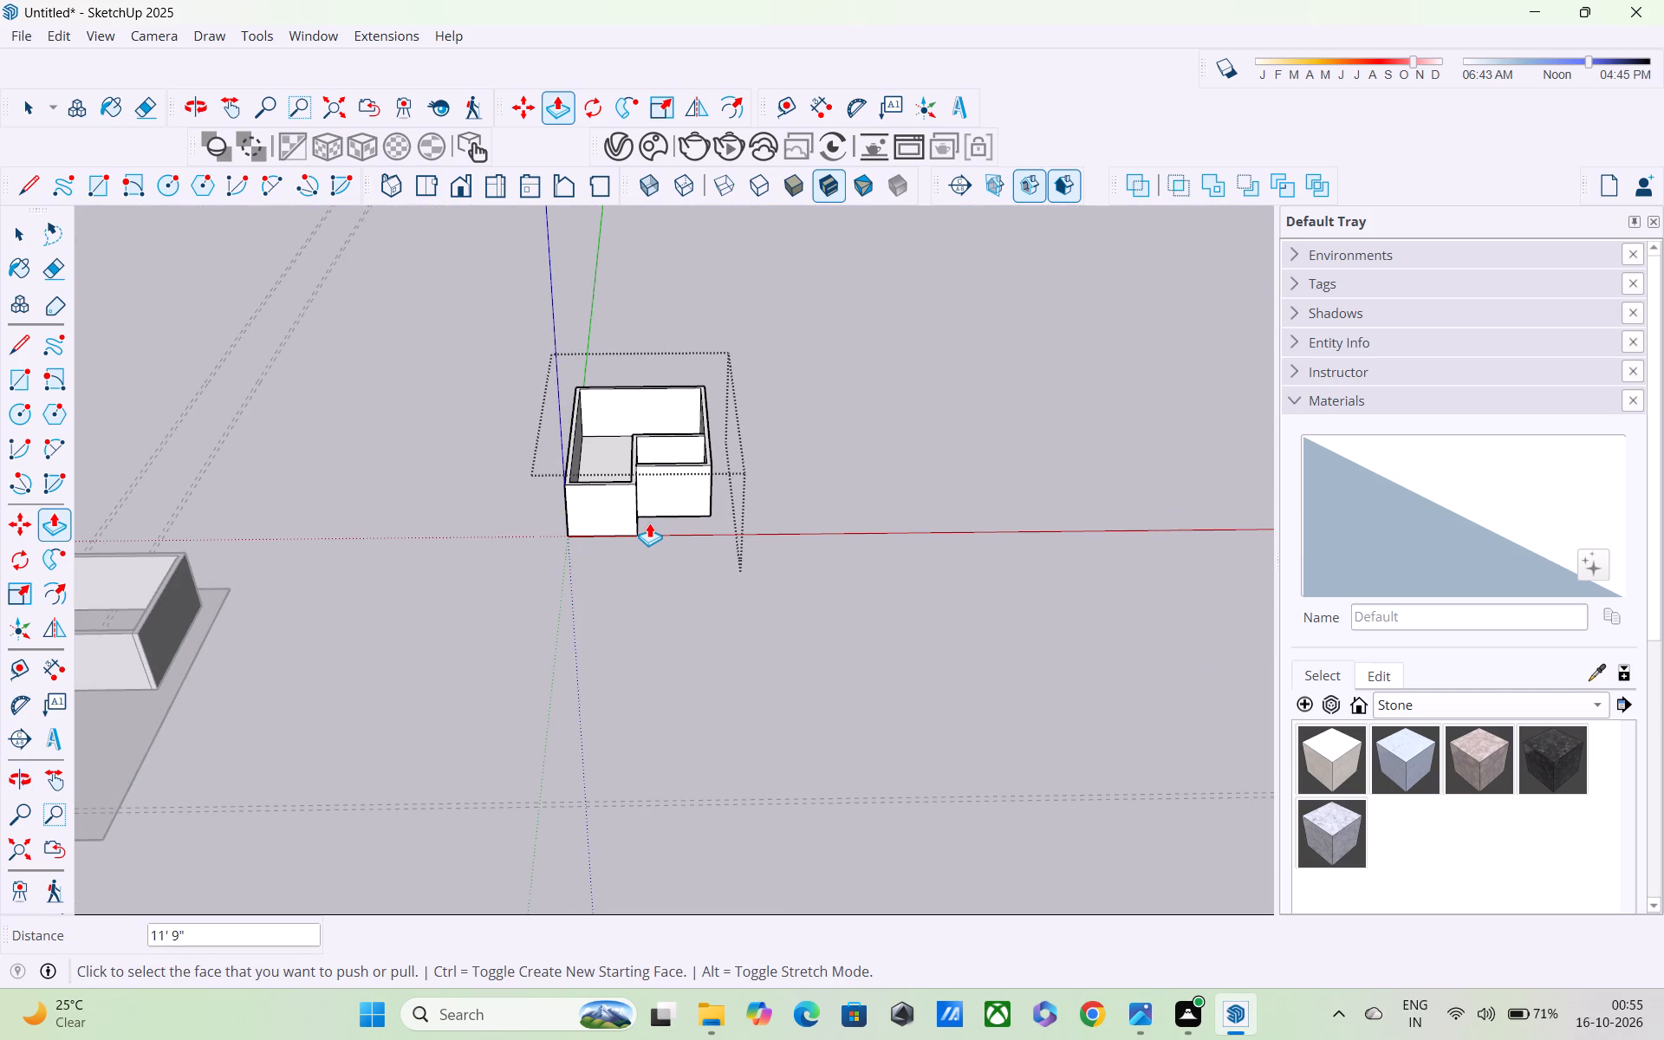
pyautogui.keyDown('shift'); pyautogui.moveTo(652, 523); pyautogui.dragTo(1043, 459, button='middle'); pyautogui.keyUp('shift')
pyautogui.scroll(-2, 541, 537)
pyautogui.moveTo(451, 573); pyautogui.dragTo(439, 505, button='middle')
pyautogui.press('Escape')
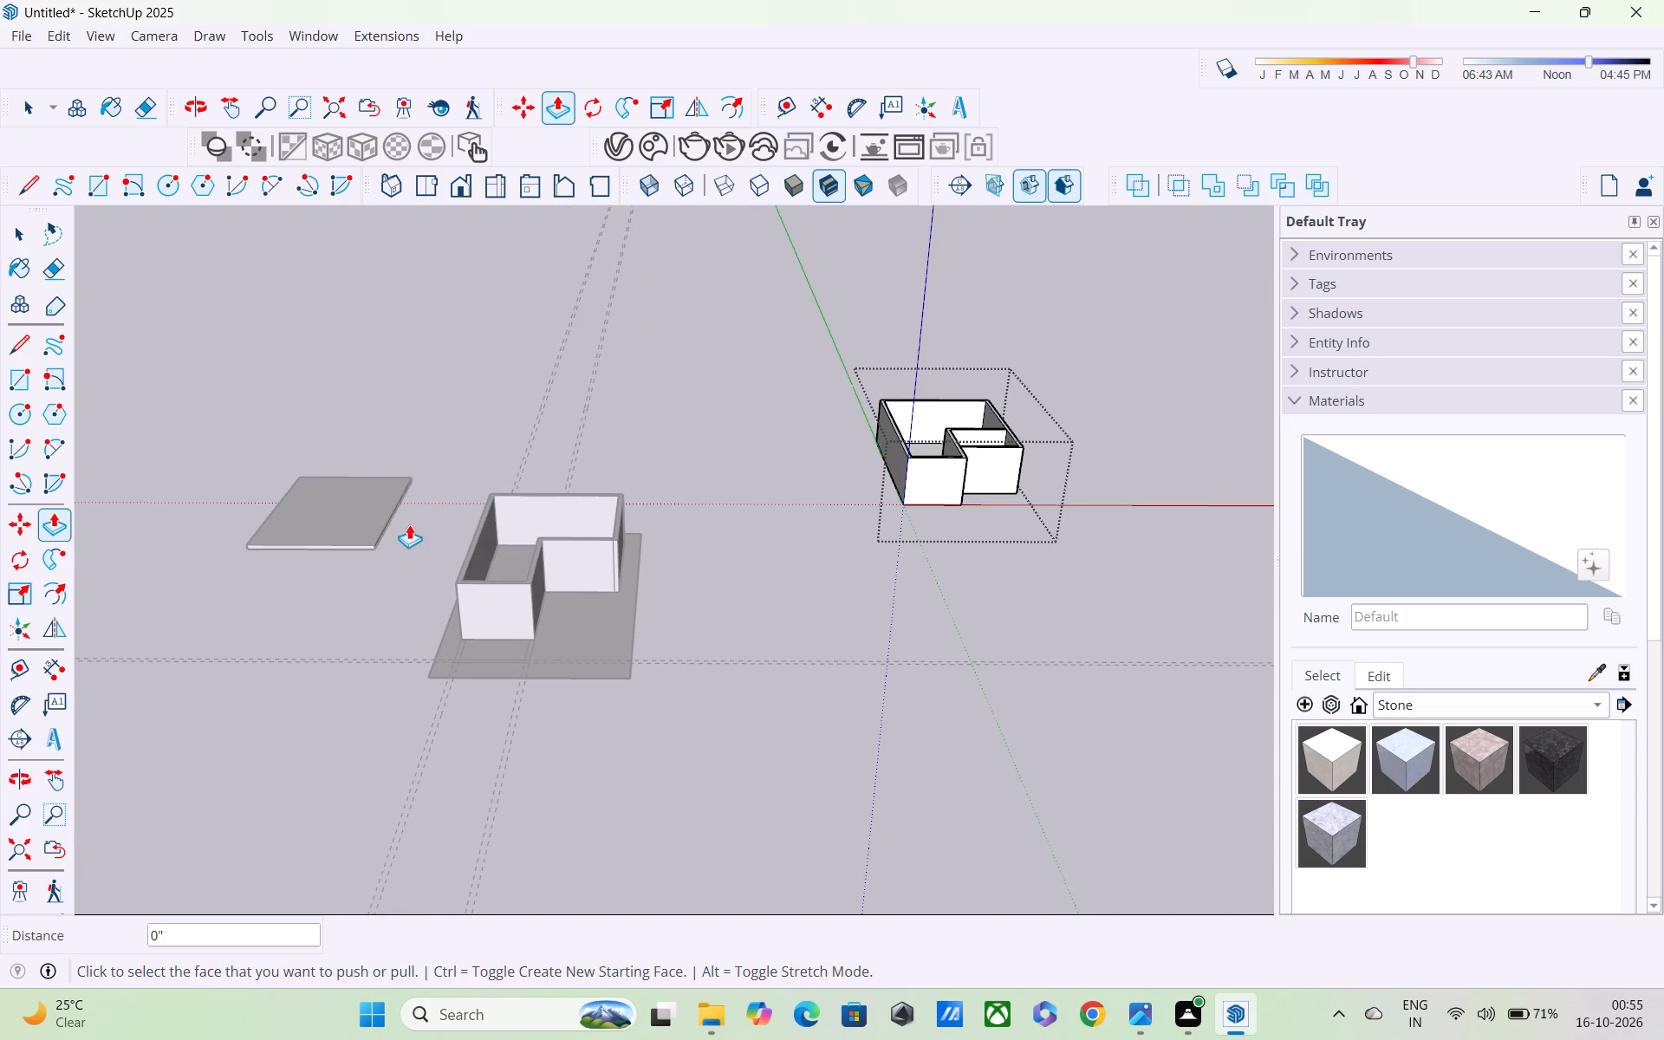
pyautogui.press('space')
pyautogui.click(244, 474)
# Move the flat slab by its bottom front corner onto the original walls' top front corner, about 56' 1" away.
pyautogui.moveTo(351, 551); pyautogui.dragTo(426, 521, button='middle')
pyautogui.scroll(4, 245, 552)
pyautogui.click(210, 590)
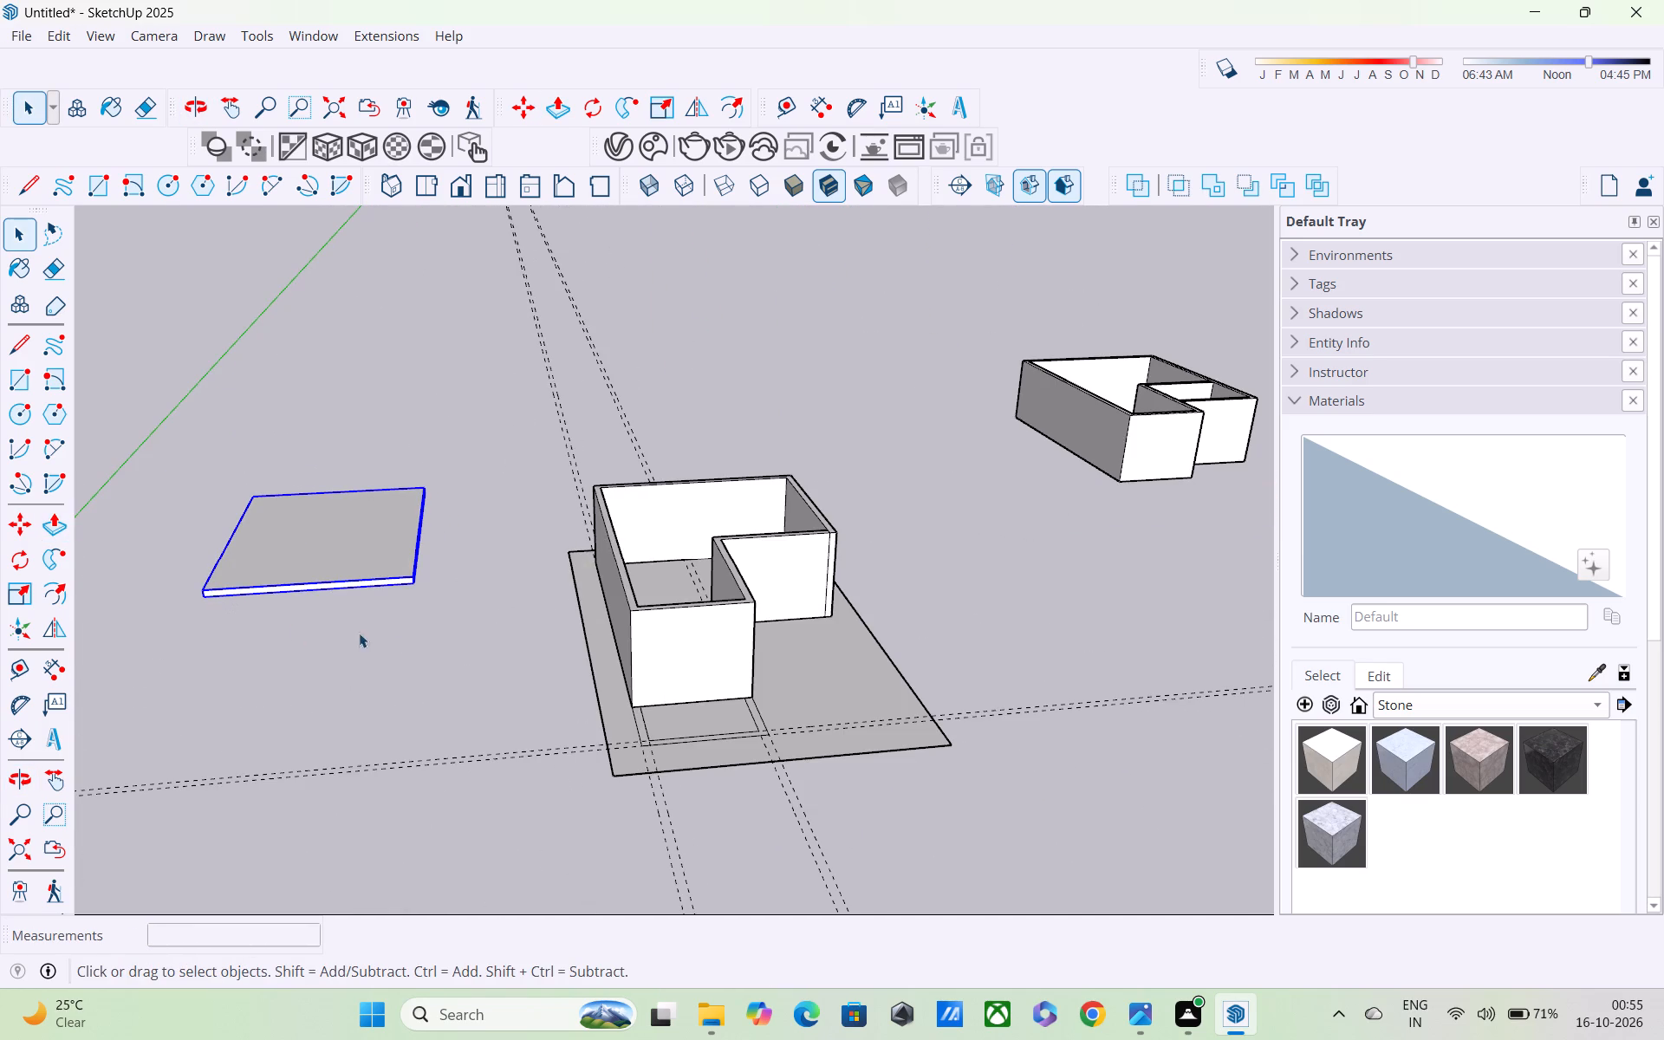
pyautogui.press('m')
pyautogui.scroll(5, 266, 584)
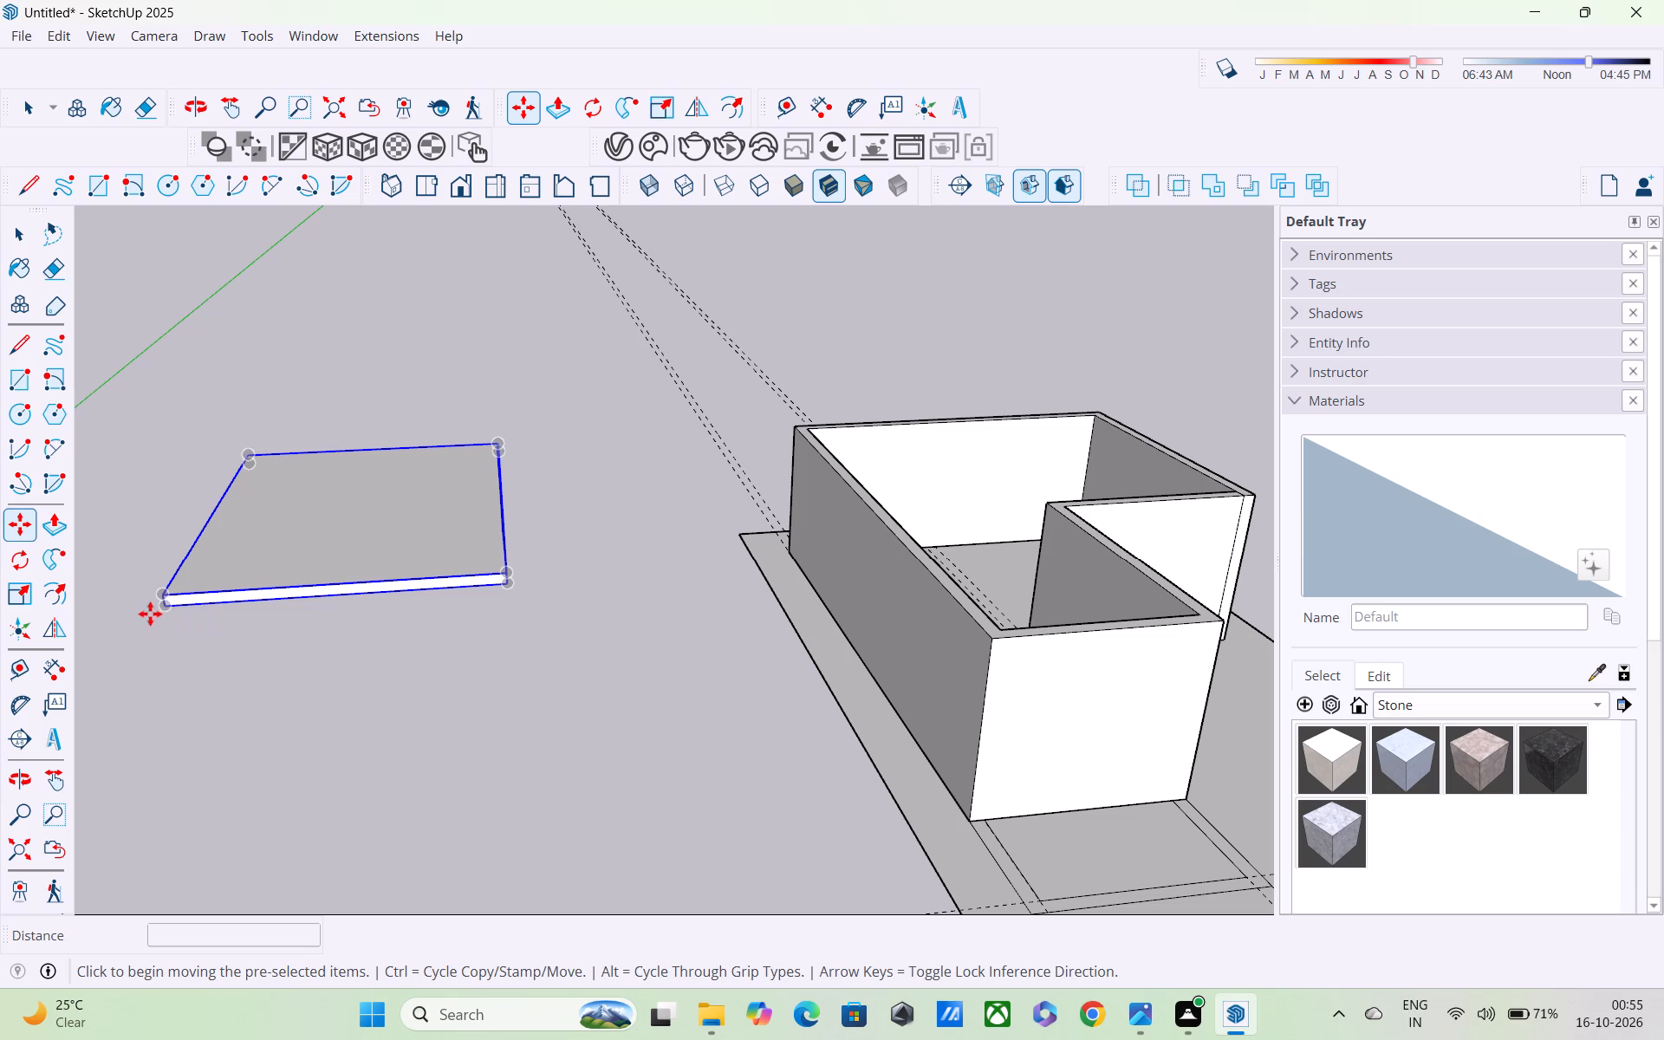
pyautogui.click(166, 604)
pyautogui.scroll(-4, 831, 571)
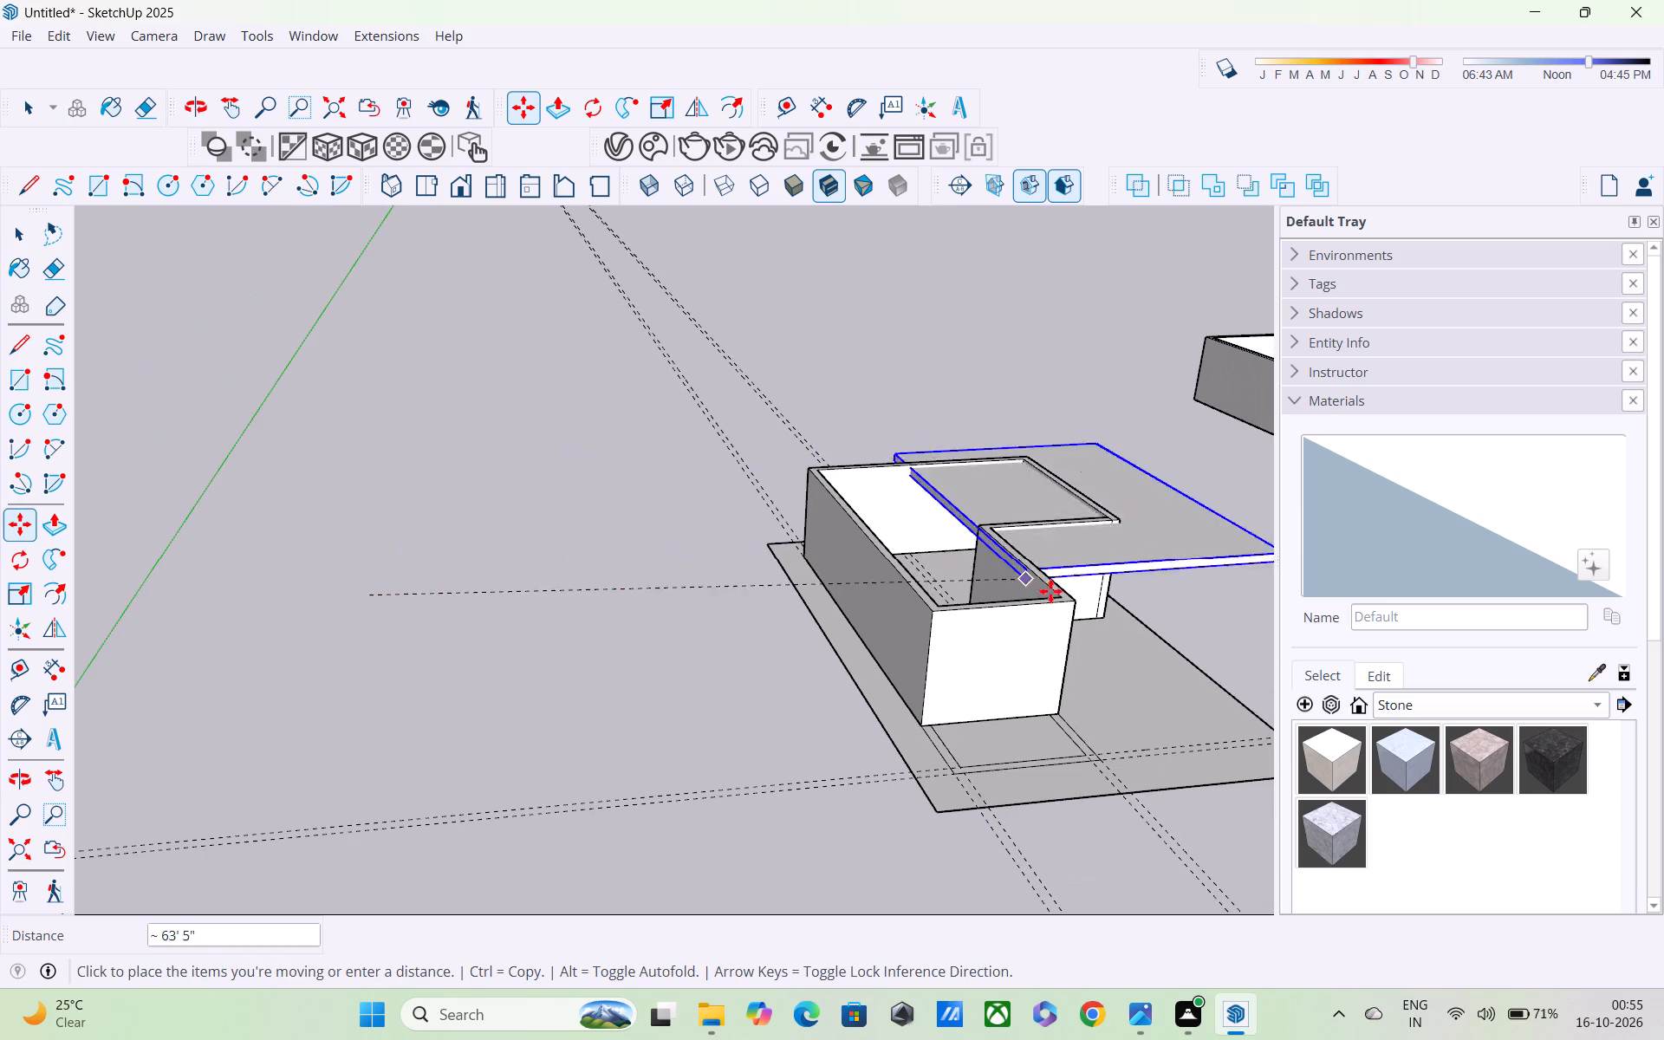
pyautogui.scroll(2, 972, 622)
pyautogui.click(925, 606)
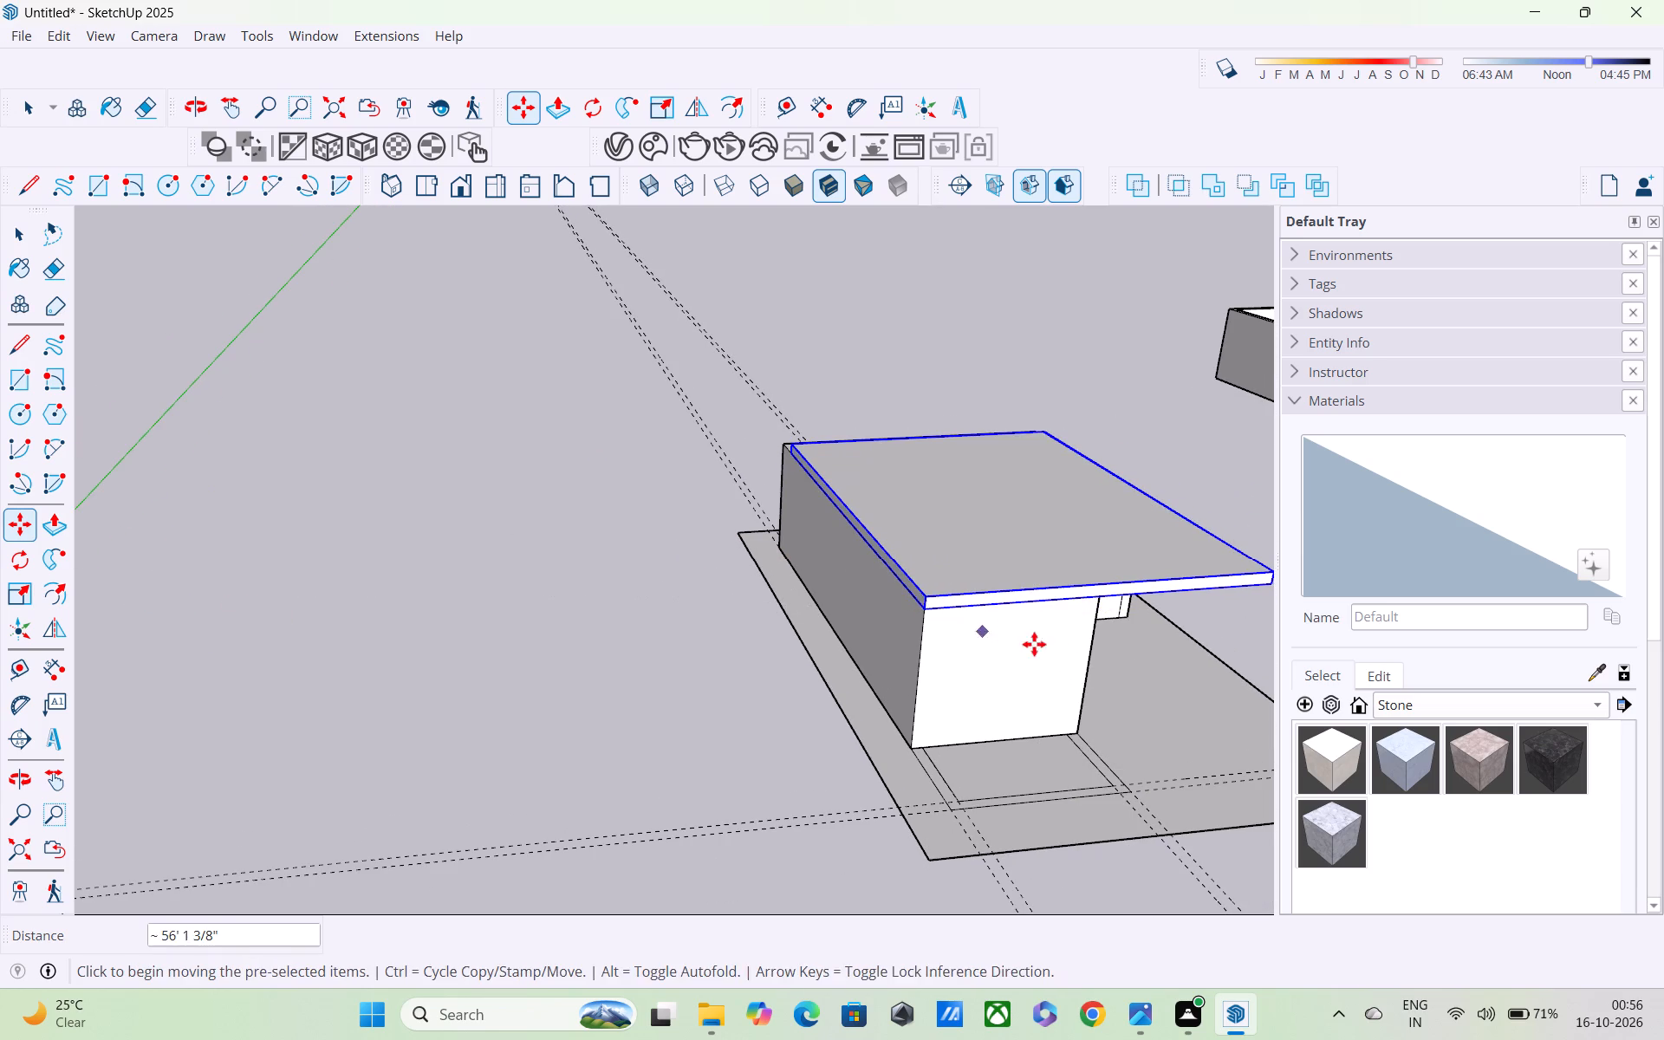
# Open the roof slab group and pull its short end face about 2' 9 5/8" out to the walls' outer end.
pyautogui.moveTo(1013, 627); pyautogui.dragTo(841, 504, button='middle')
pyautogui.scroll(-4, 840, 504)
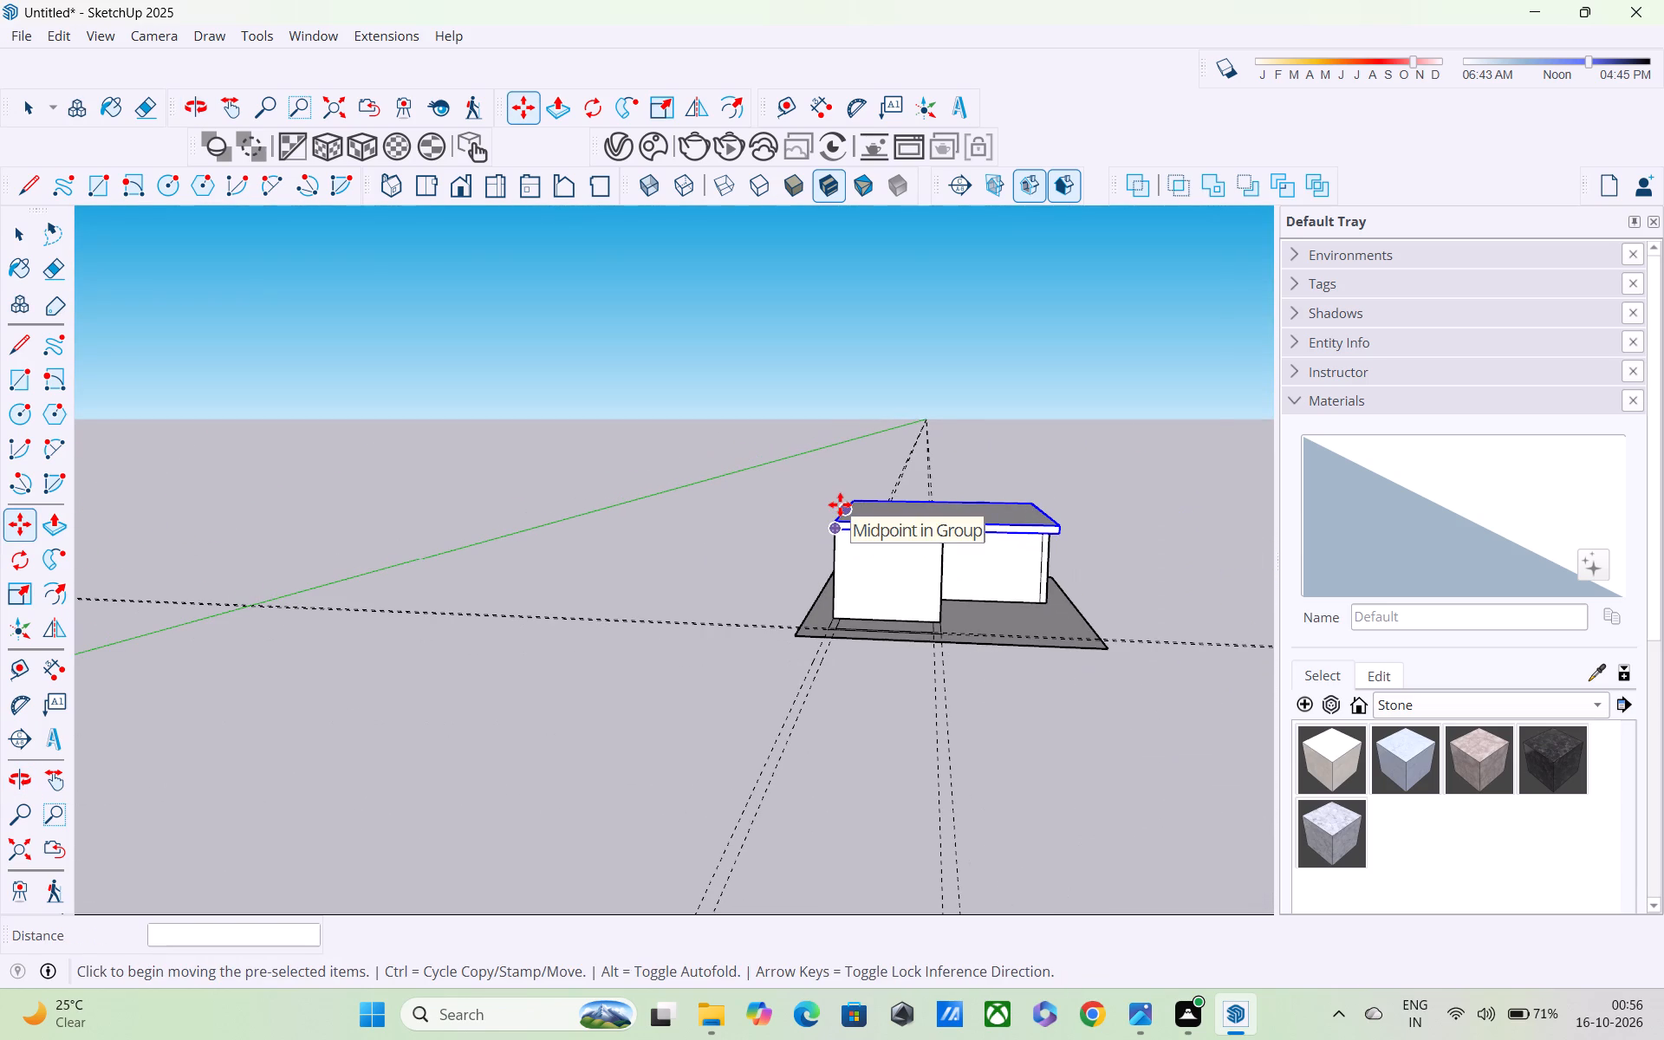
pyautogui.keyDown('shift'); pyautogui.moveTo(840, 505); pyautogui.dragTo(599, 471, button='middle'); pyautogui.keyUp('shift')
pyautogui.scroll(3, 926, 510)
pyautogui.moveTo(904, 530); pyautogui.dragTo(848, 558, button='middle')
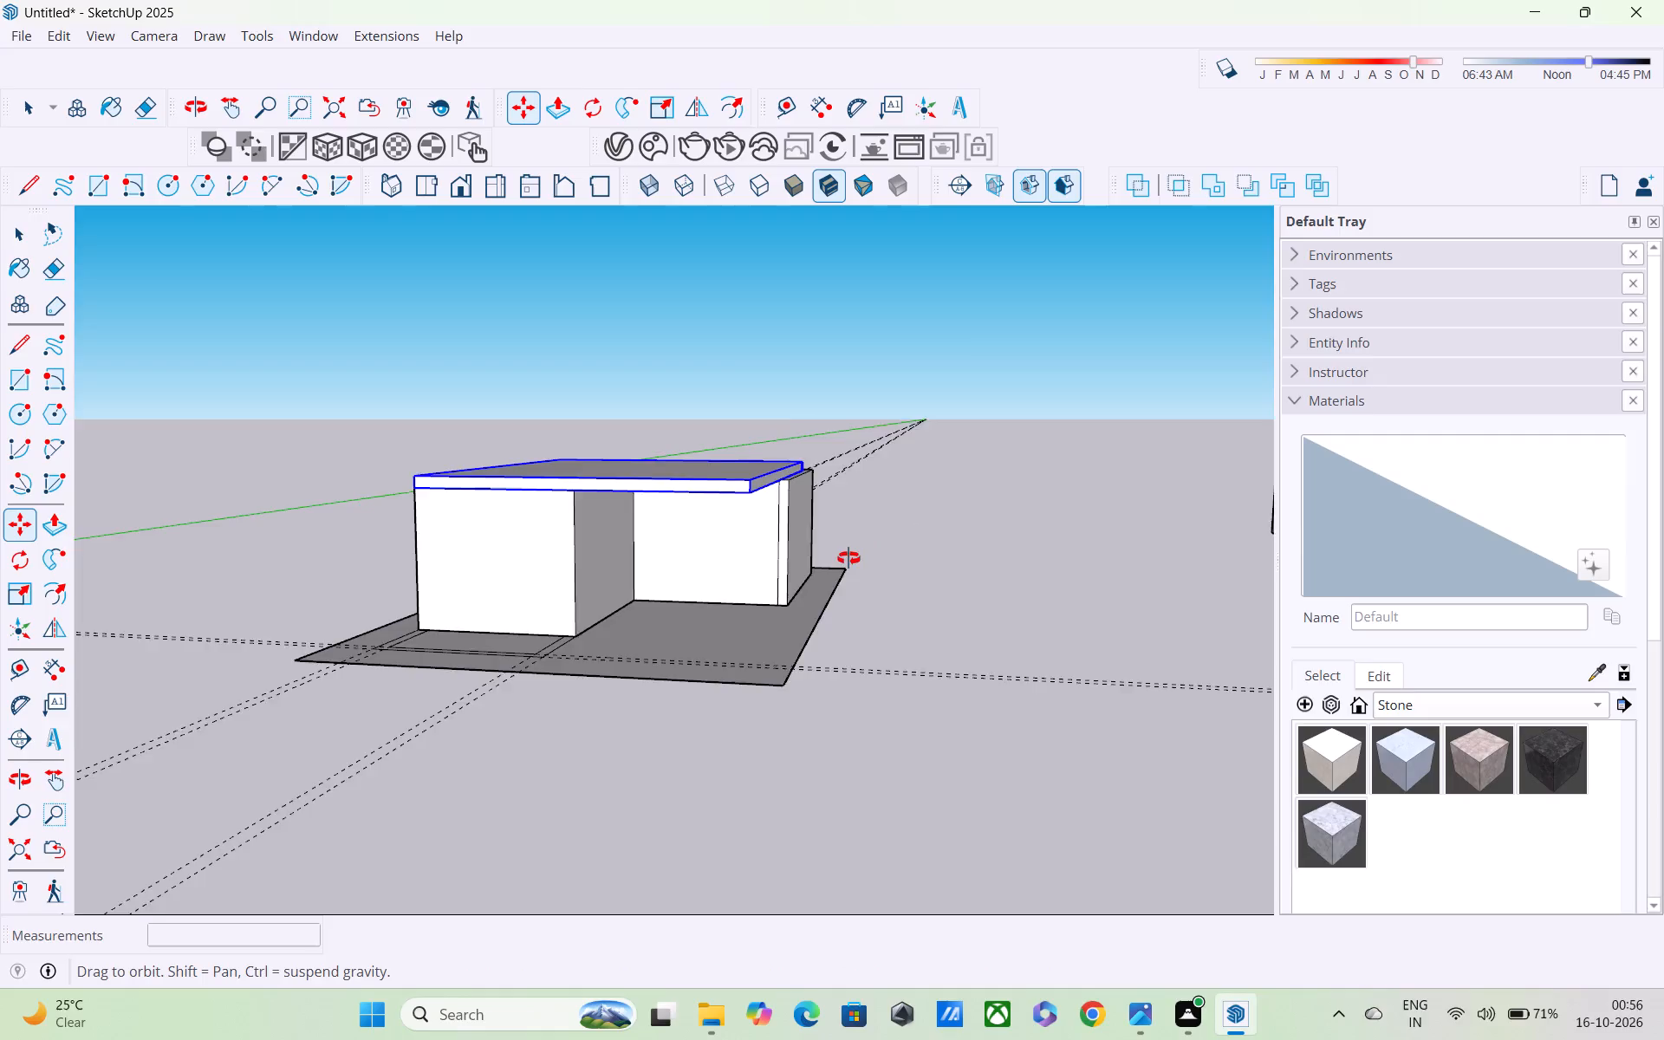
pyautogui.moveTo(848, 558); pyautogui.dragTo(1304, 627, button='middle')
pyautogui.moveTo(827, 605); pyautogui.dragTo(1600, 671, button='middle')
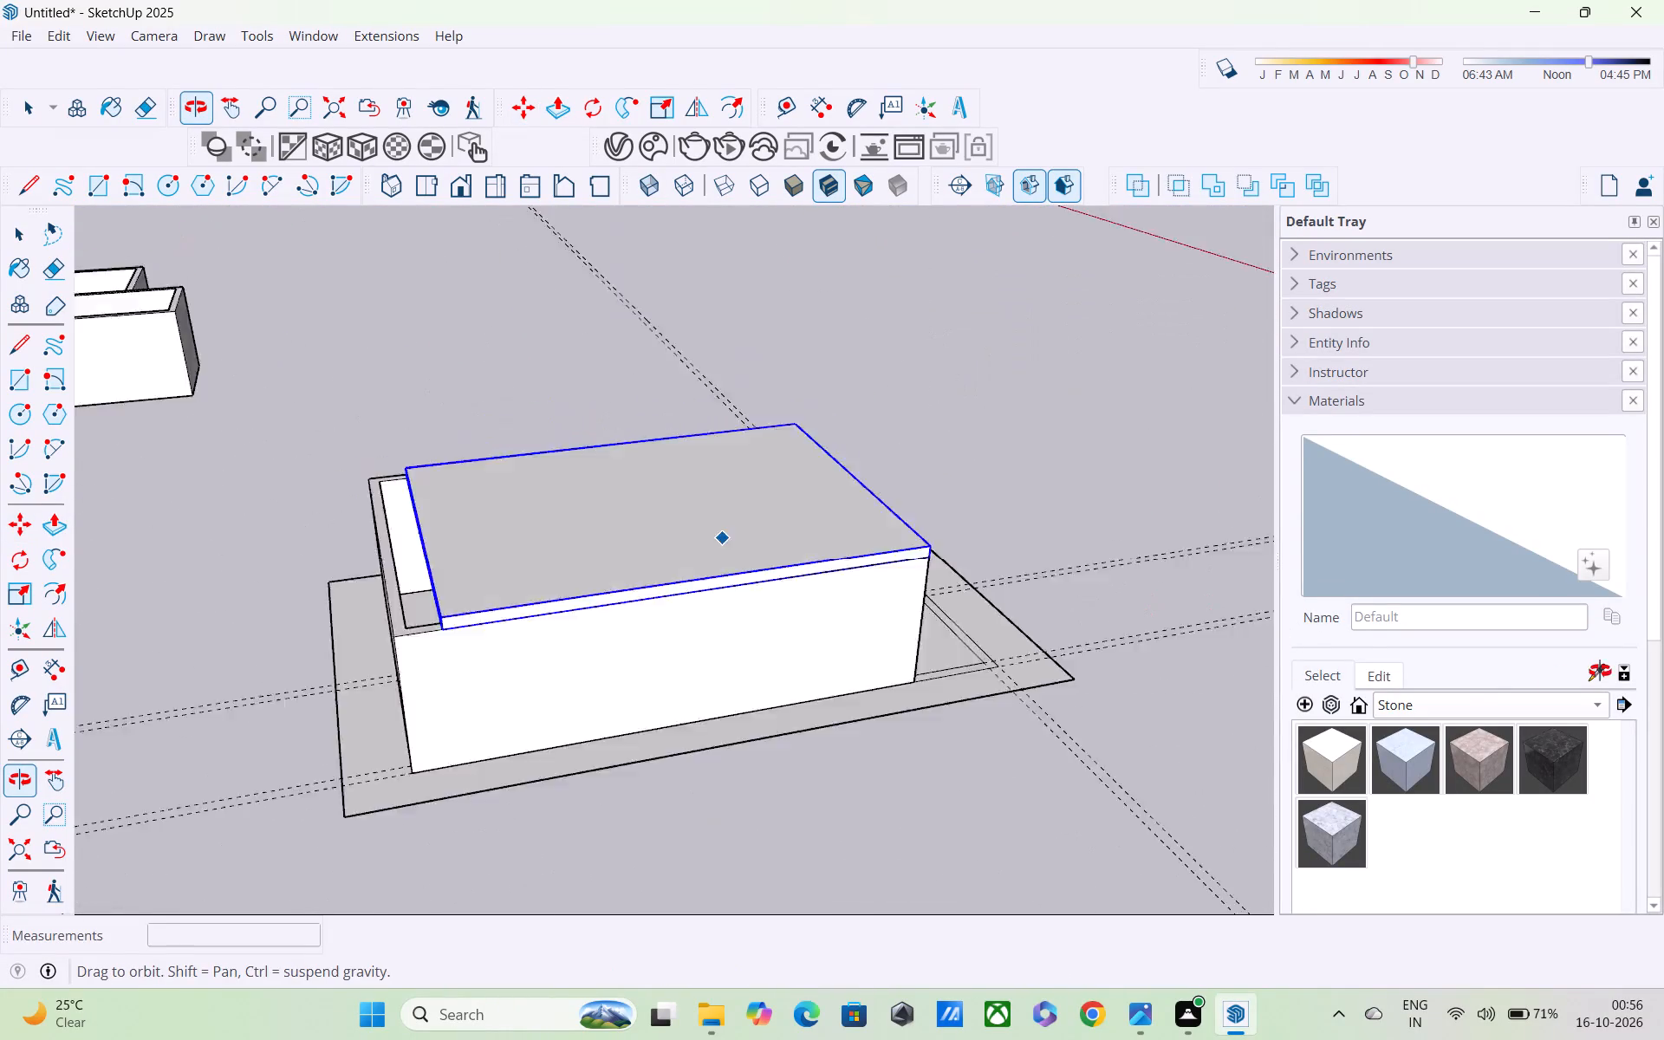
pyautogui.moveTo(1600, 671); pyautogui.dragTo(1621, 654, button='middle')
pyautogui.scroll(3, 809, 641)
pyautogui.press('p')
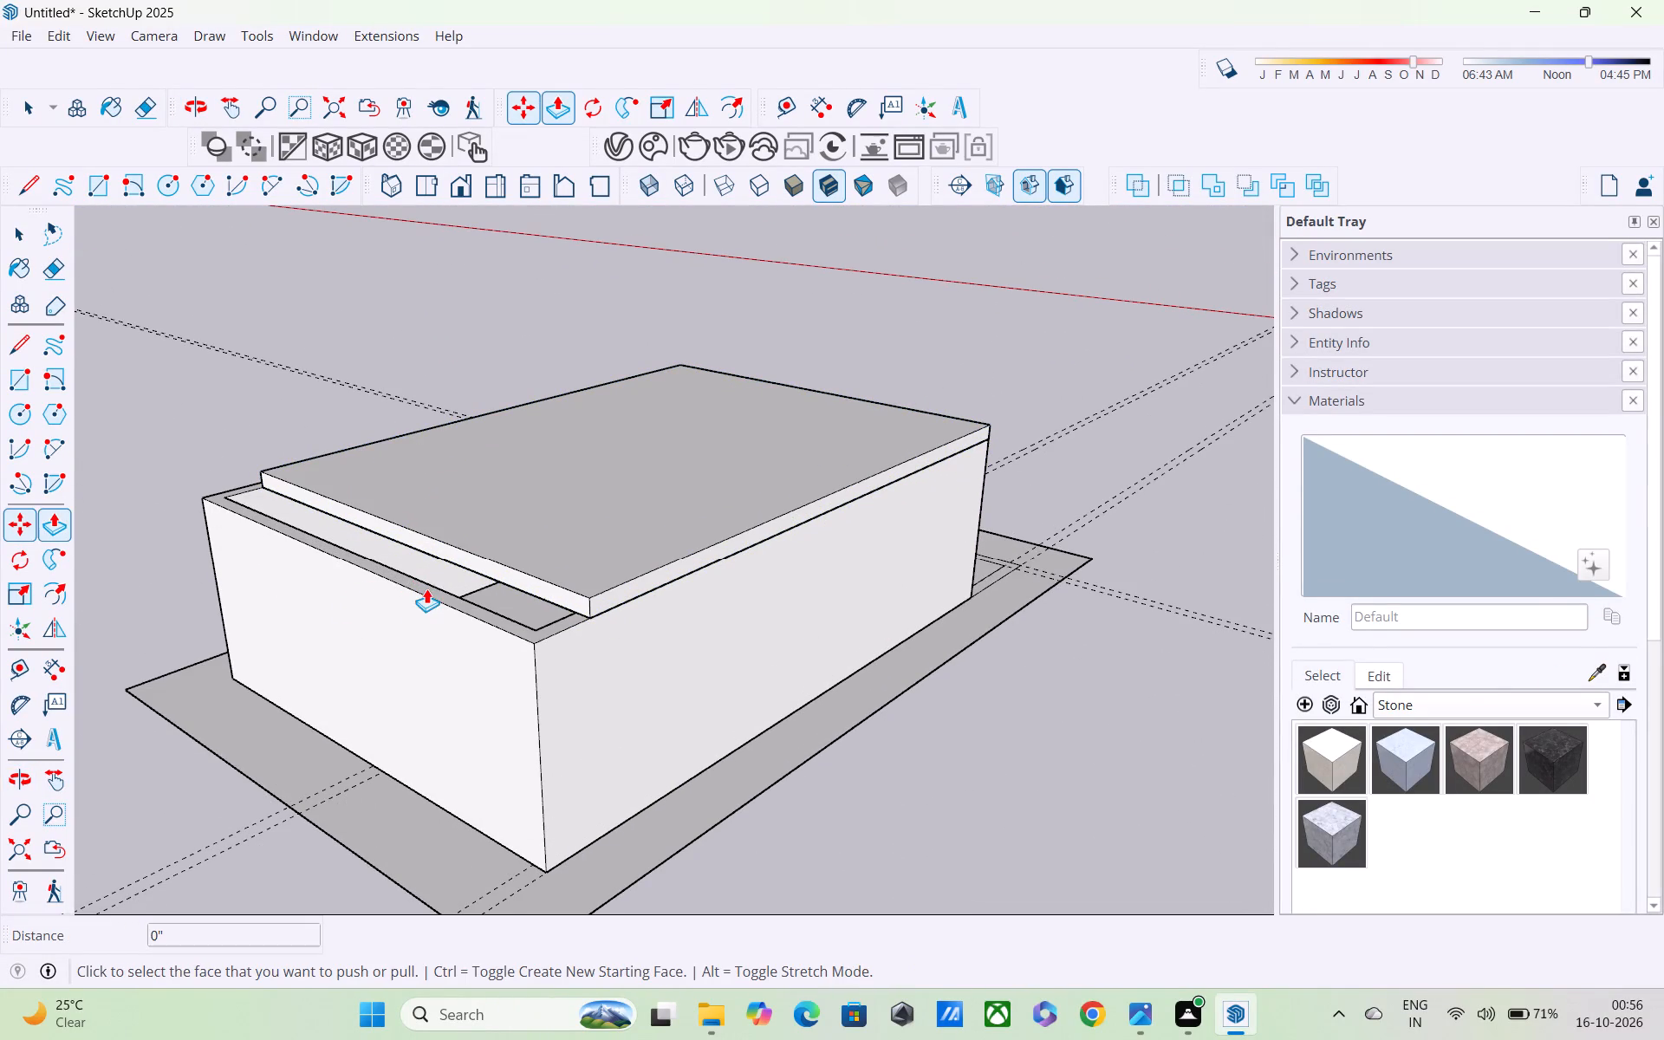
pyautogui.press('space')
pyautogui.doubleClick(460, 562)
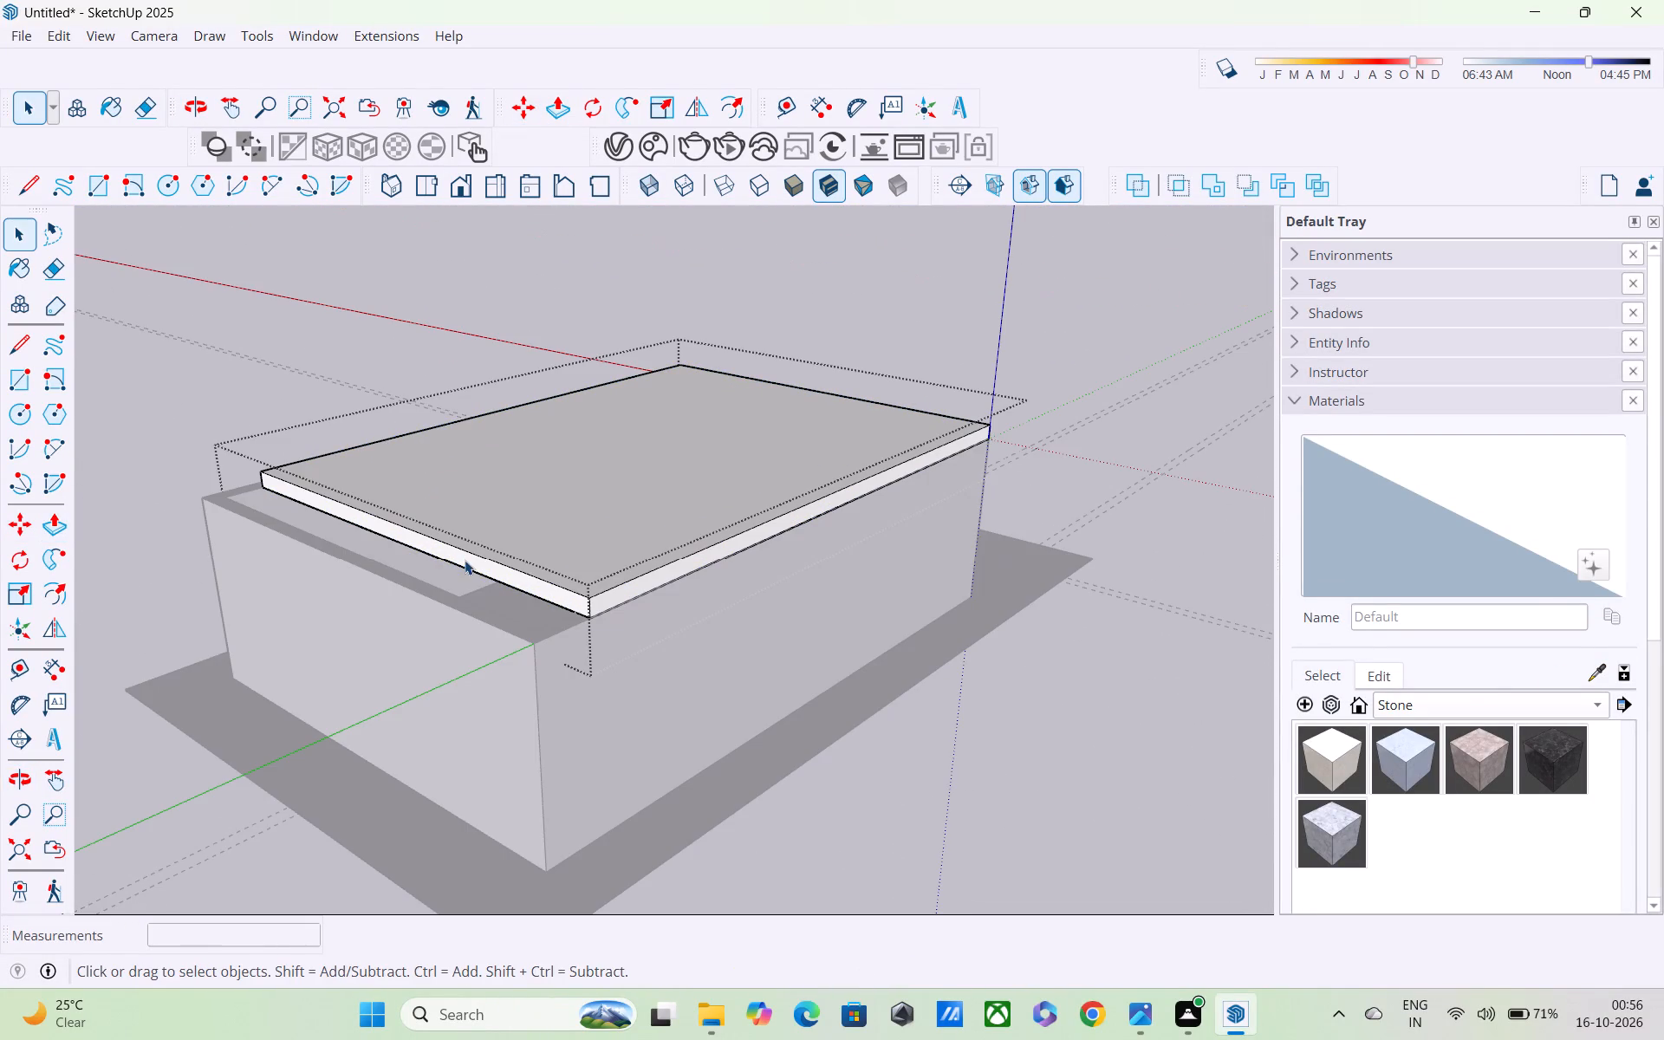
pyautogui.press('p')
pyautogui.scroll(4, 484, 552)
pyautogui.click(484, 563)
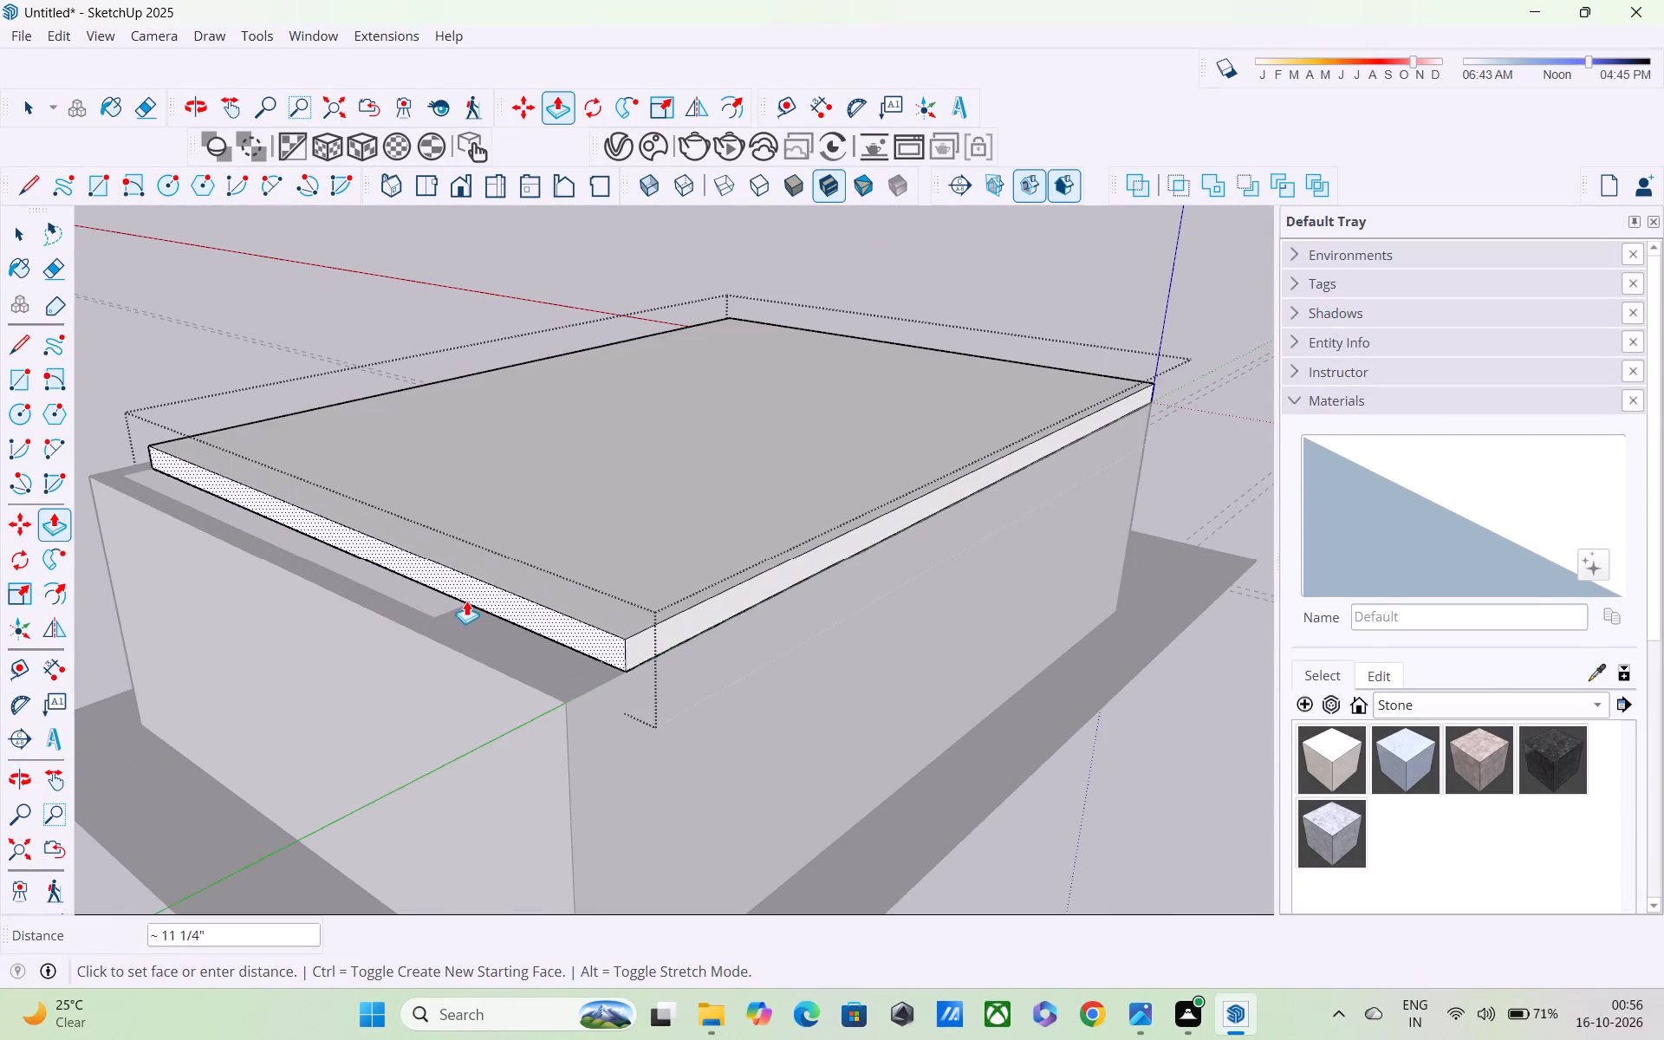
pyautogui.click(460, 647)
# Pull the roof slab's long side face outward about 8 3/8" toward the outer face of the wall below.
pyautogui.moveTo(691, 654); pyautogui.dragTo(49, 646, button='middle')
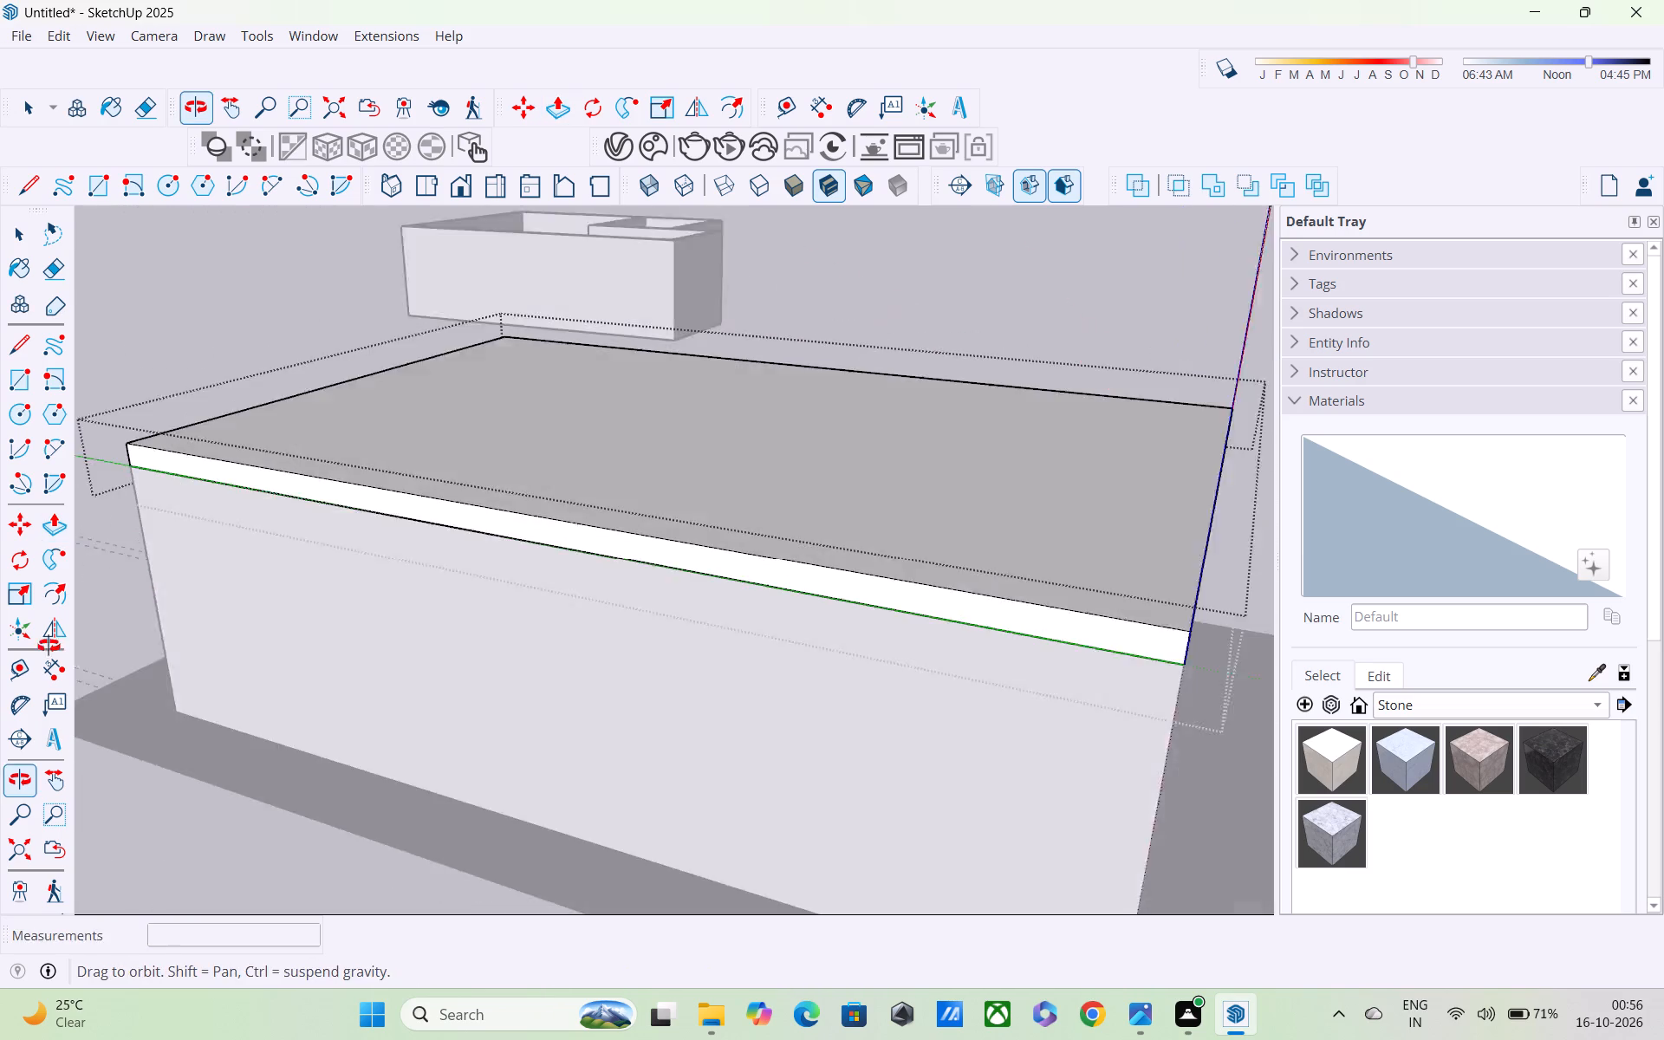
pyautogui.moveTo(49, 646); pyautogui.dragTo(41, 642, button='middle')
pyautogui.scroll(-4, 326, 659)
pyautogui.moveTo(890, 640); pyautogui.dragTo(335, 568, button='middle')
pyautogui.scroll(1, 335, 568)
pyautogui.moveTo(1058, 502); pyautogui.dragTo(705, 523, button='middle')
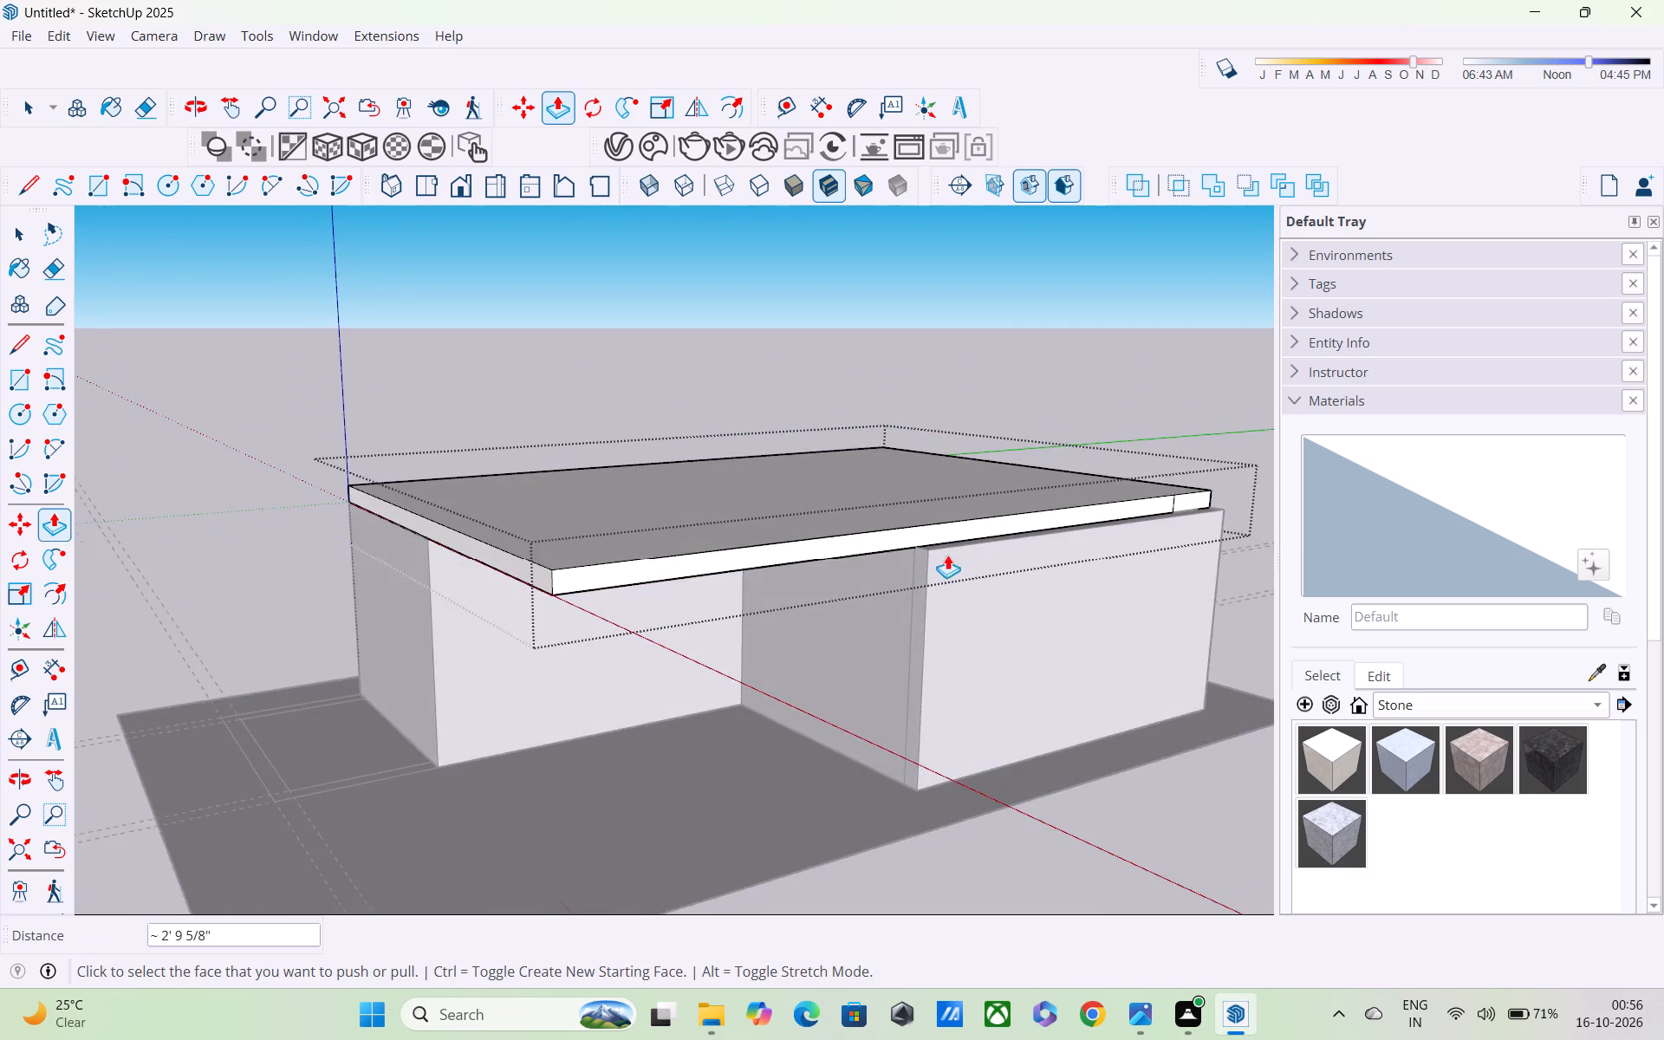
pyautogui.scroll(5, 947, 555)
pyautogui.click(953, 511)
pyautogui.click(971, 542)
# Pull the short recessed face at the end of the slab's long side out 9" to the wall's outer face.
pyautogui.scroll(-4, 974, 551)
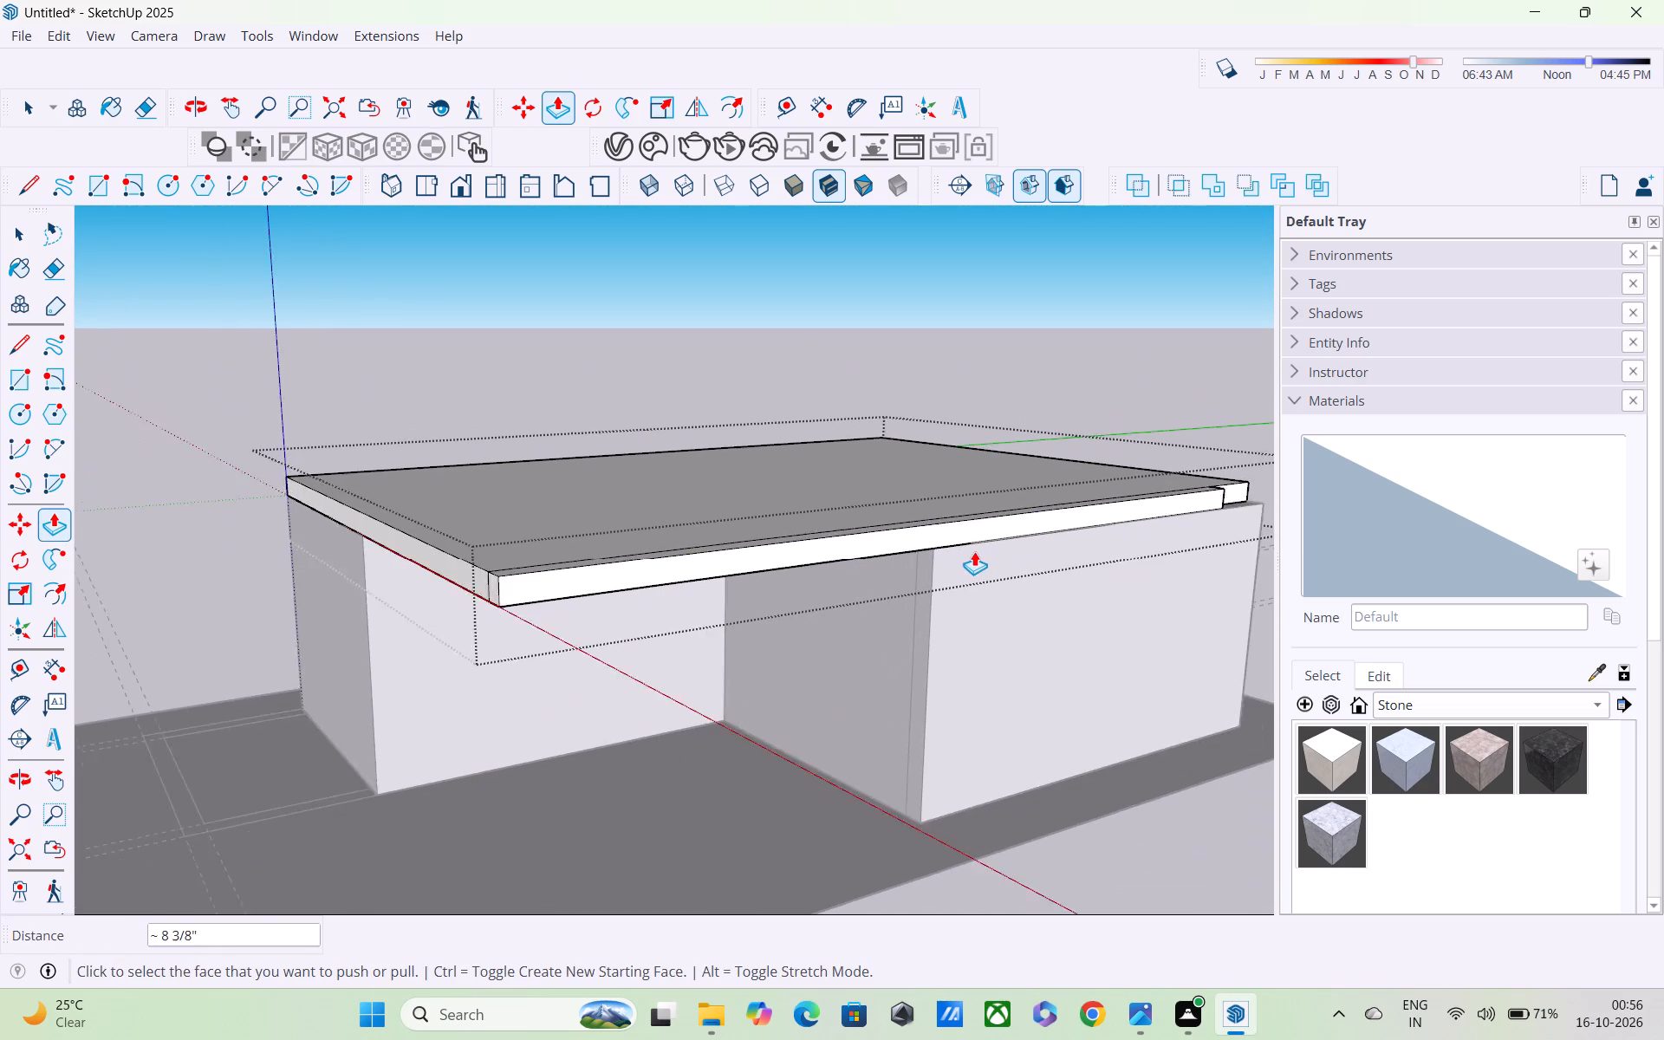
pyautogui.scroll(-1, 974, 551)
pyautogui.moveTo(997, 572); pyautogui.dragTo(489, 600, button='middle')
pyautogui.scroll(-1, 951, 617)
pyautogui.scroll(3, 1023, 663)
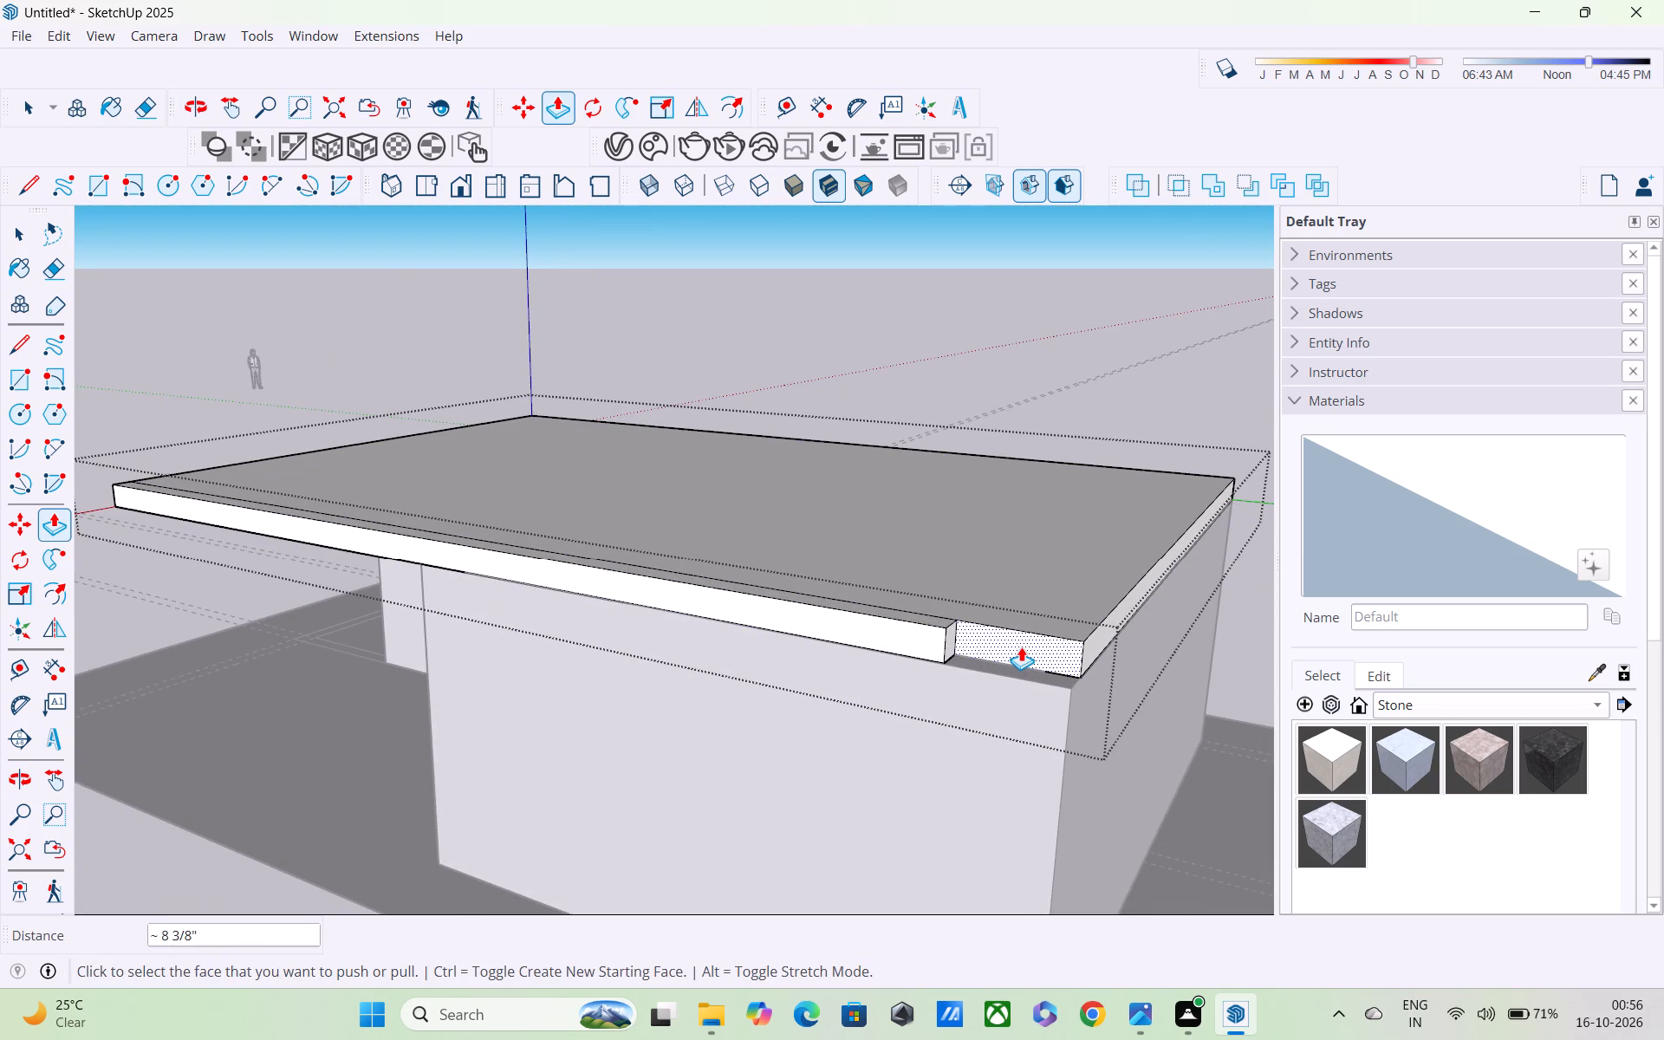
pyautogui.click(1021, 647)
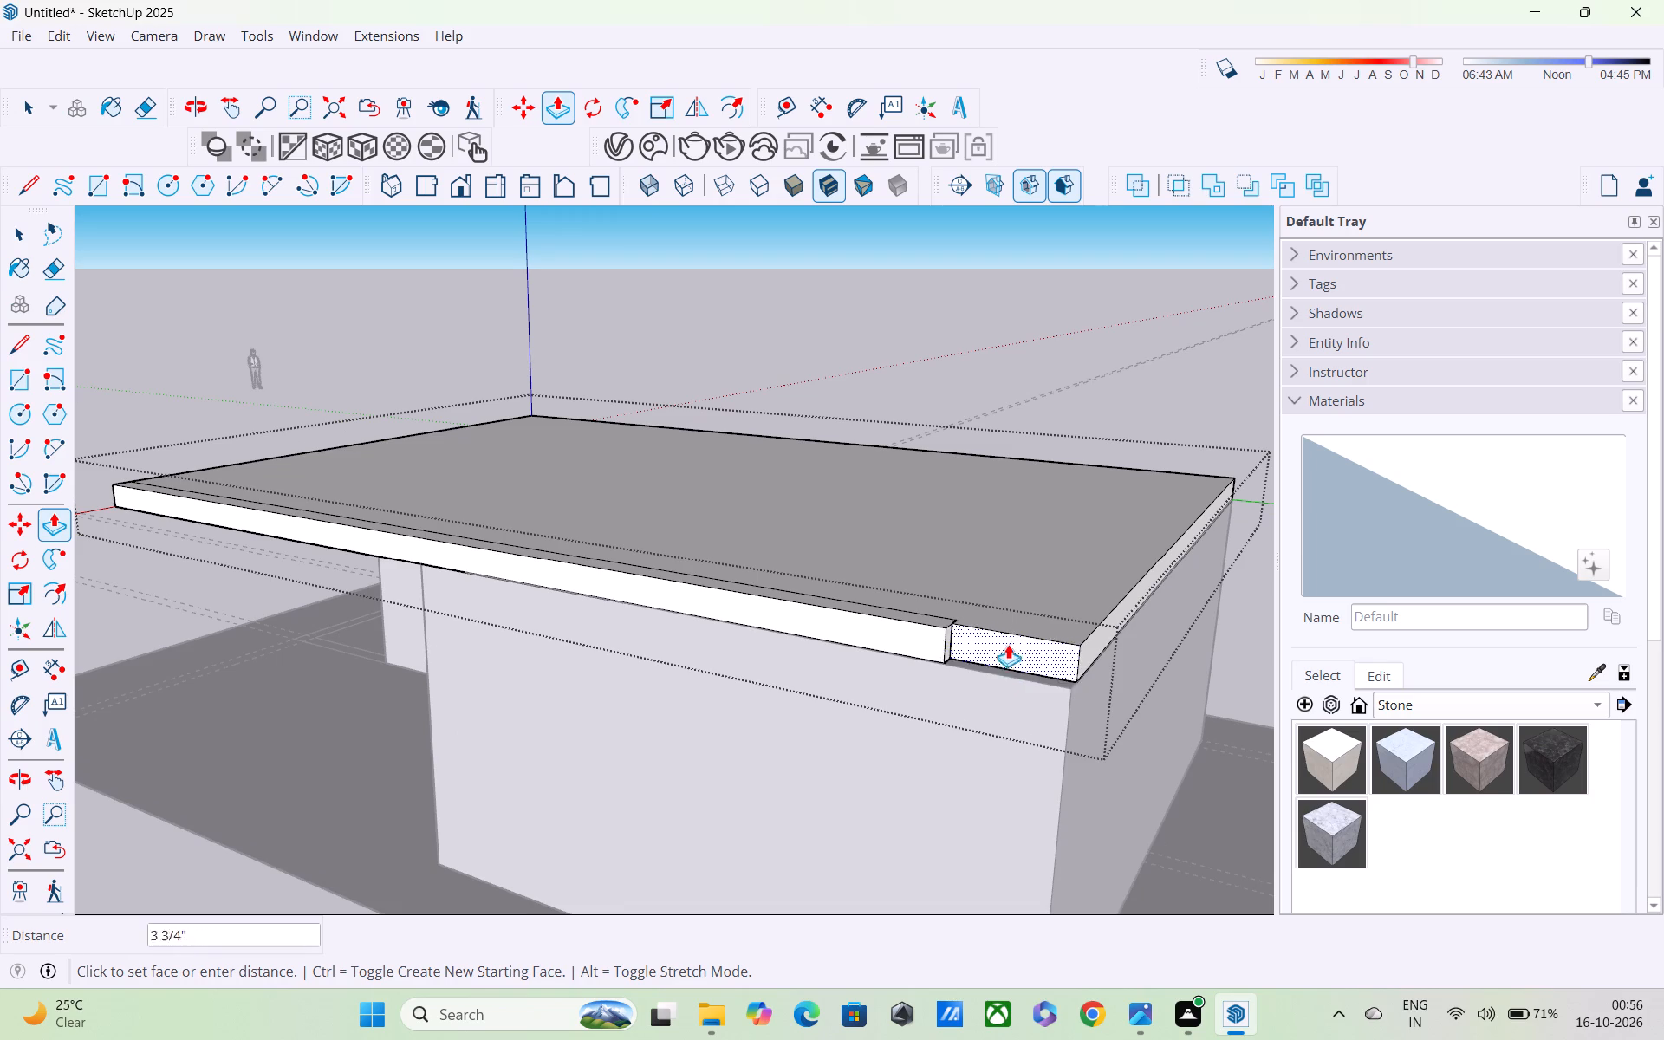
pyautogui.click(1063, 708)
# Pull the slab's long side face about 5/8" further, flush with the short end piece beside it.
pyautogui.moveTo(1022, 692); pyautogui.dragTo(1023, 851, button='middle')
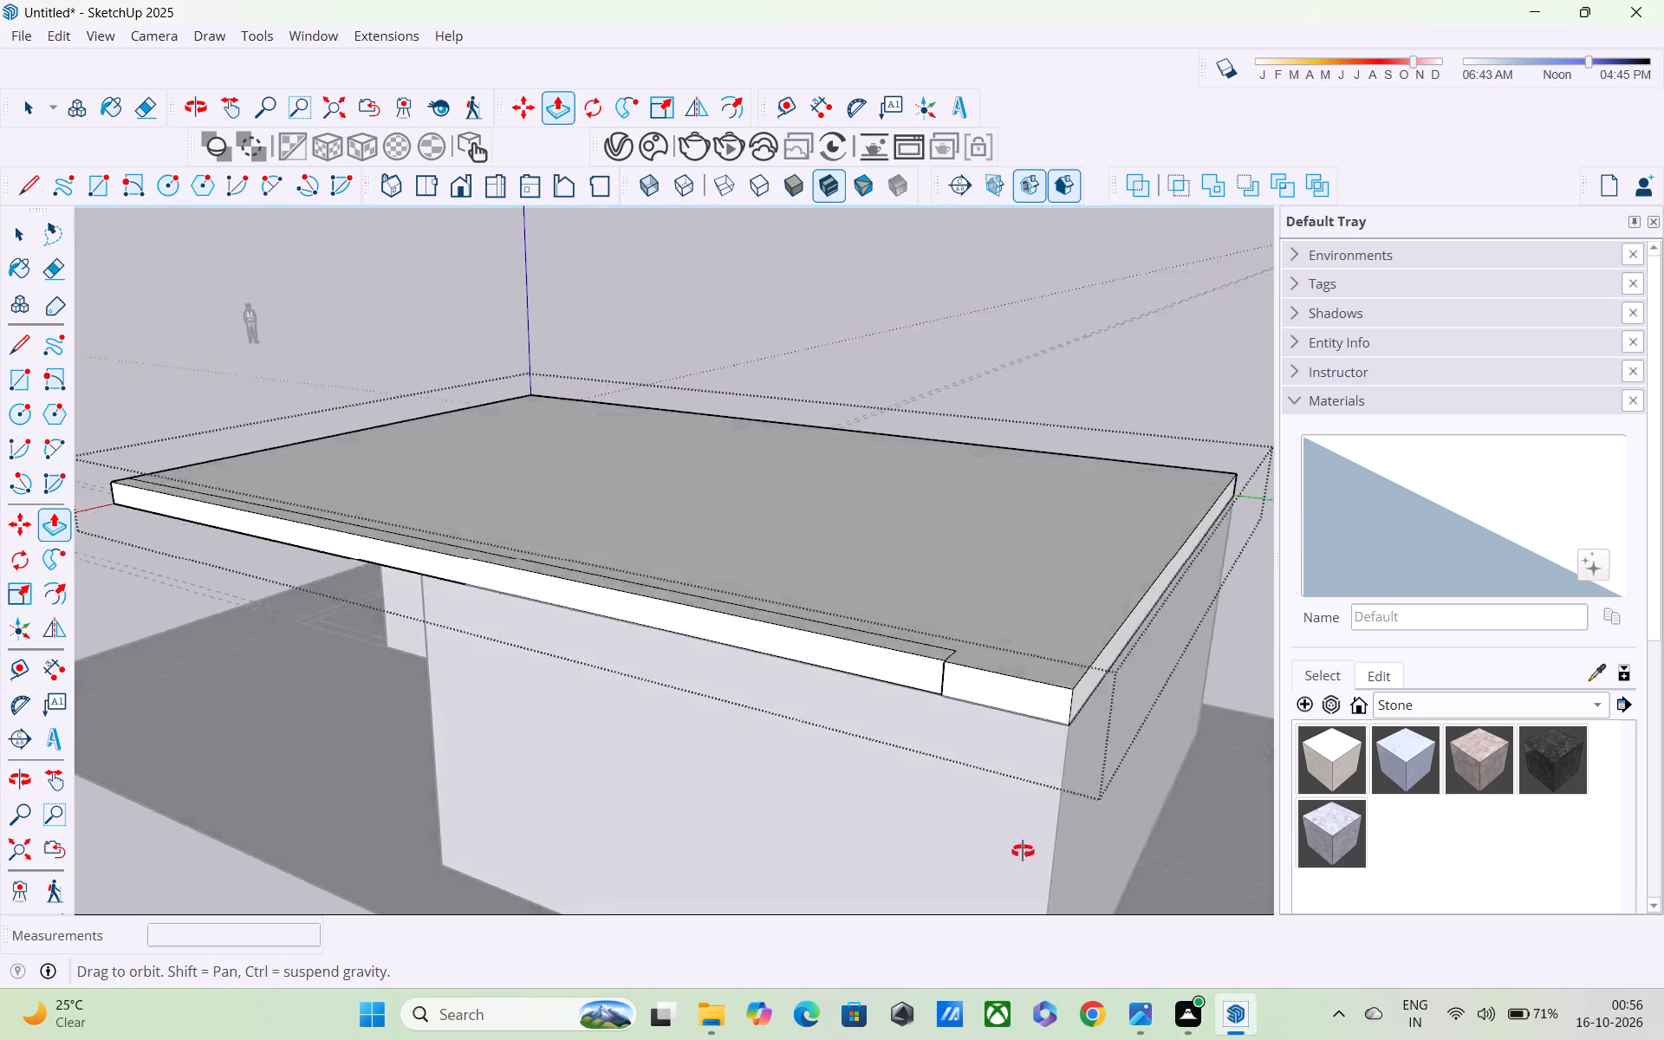
pyautogui.moveTo(1023, 851); pyautogui.dragTo(1028, 882, button='middle')
pyautogui.scroll(-4, 751, 692)
pyautogui.scroll(1, 750, 692)
pyautogui.moveTo(725, 734); pyautogui.dragTo(385, 570, button='middle')
pyautogui.scroll(4, 487, 588)
pyautogui.moveTo(489, 561); pyautogui.dragTo(819, 737, button='middle')
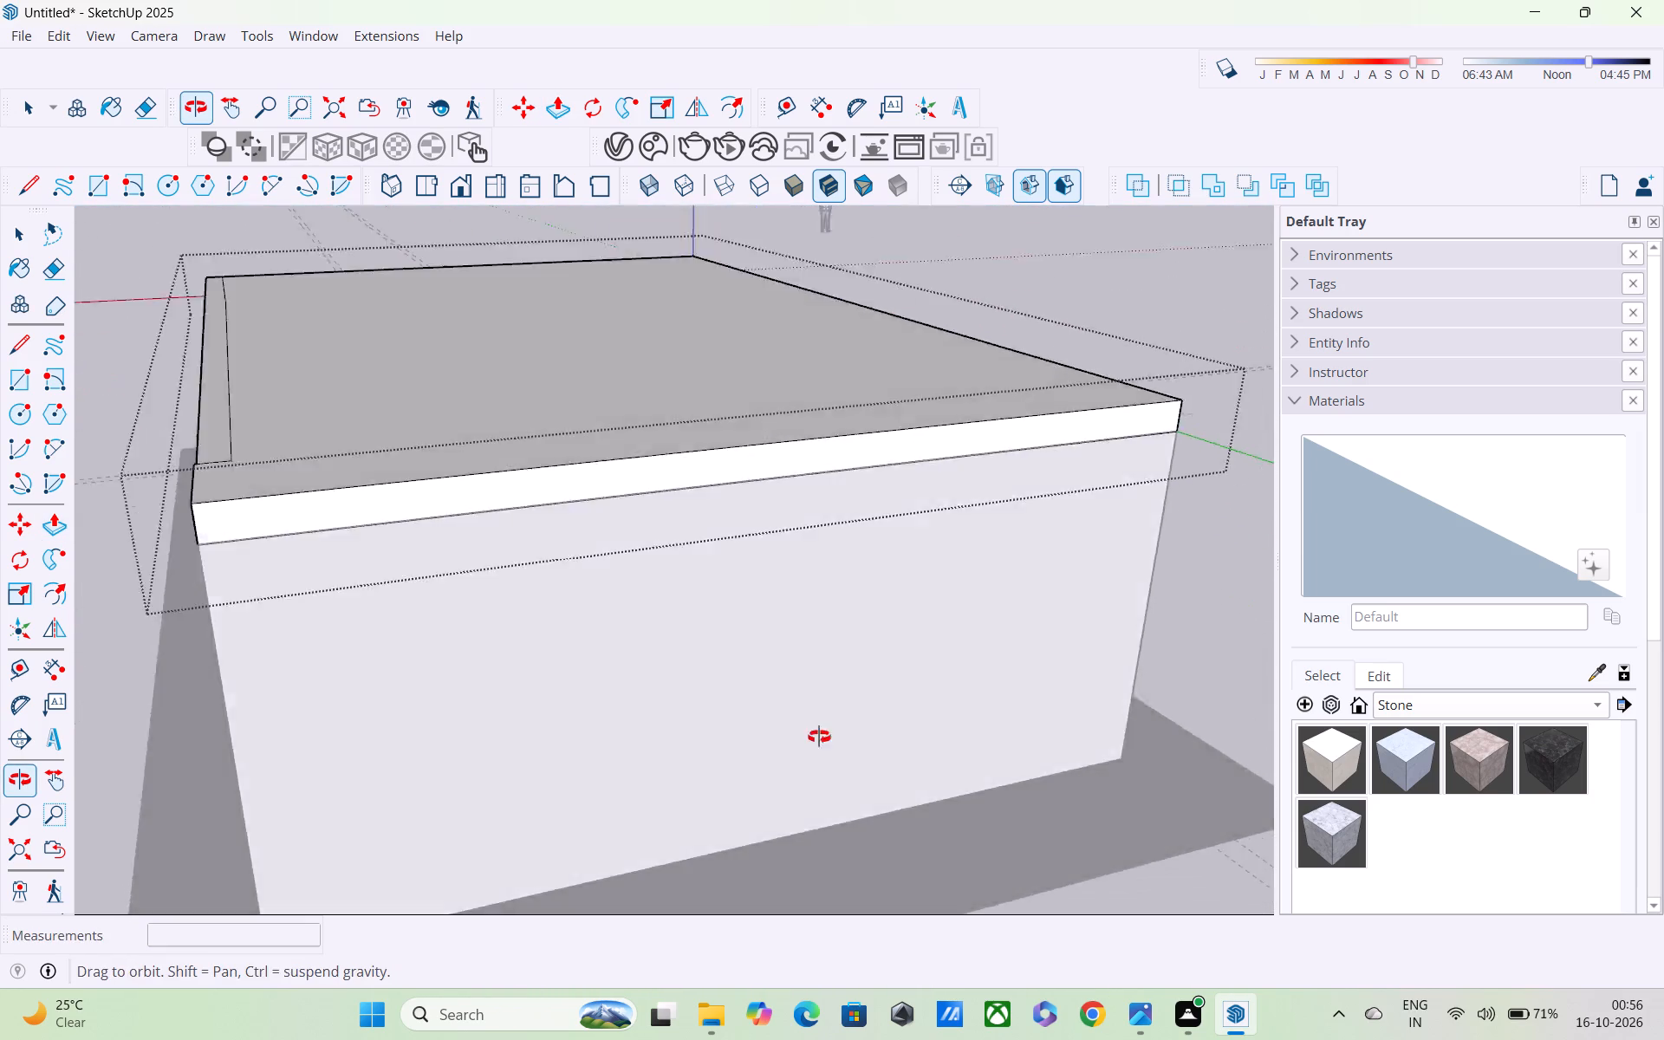
pyautogui.moveTo(819, 737); pyautogui.dragTo(1016, 771, button='middle')
pyautogui.scroll(-6, 684, 675)
pyautogui.scroll(4, 626, 725)
pyautogui.moveTo(612, 798); pyautogui.dragTo(654, 673, button='middle')
pyautogui.scroll(3, 653, 673)
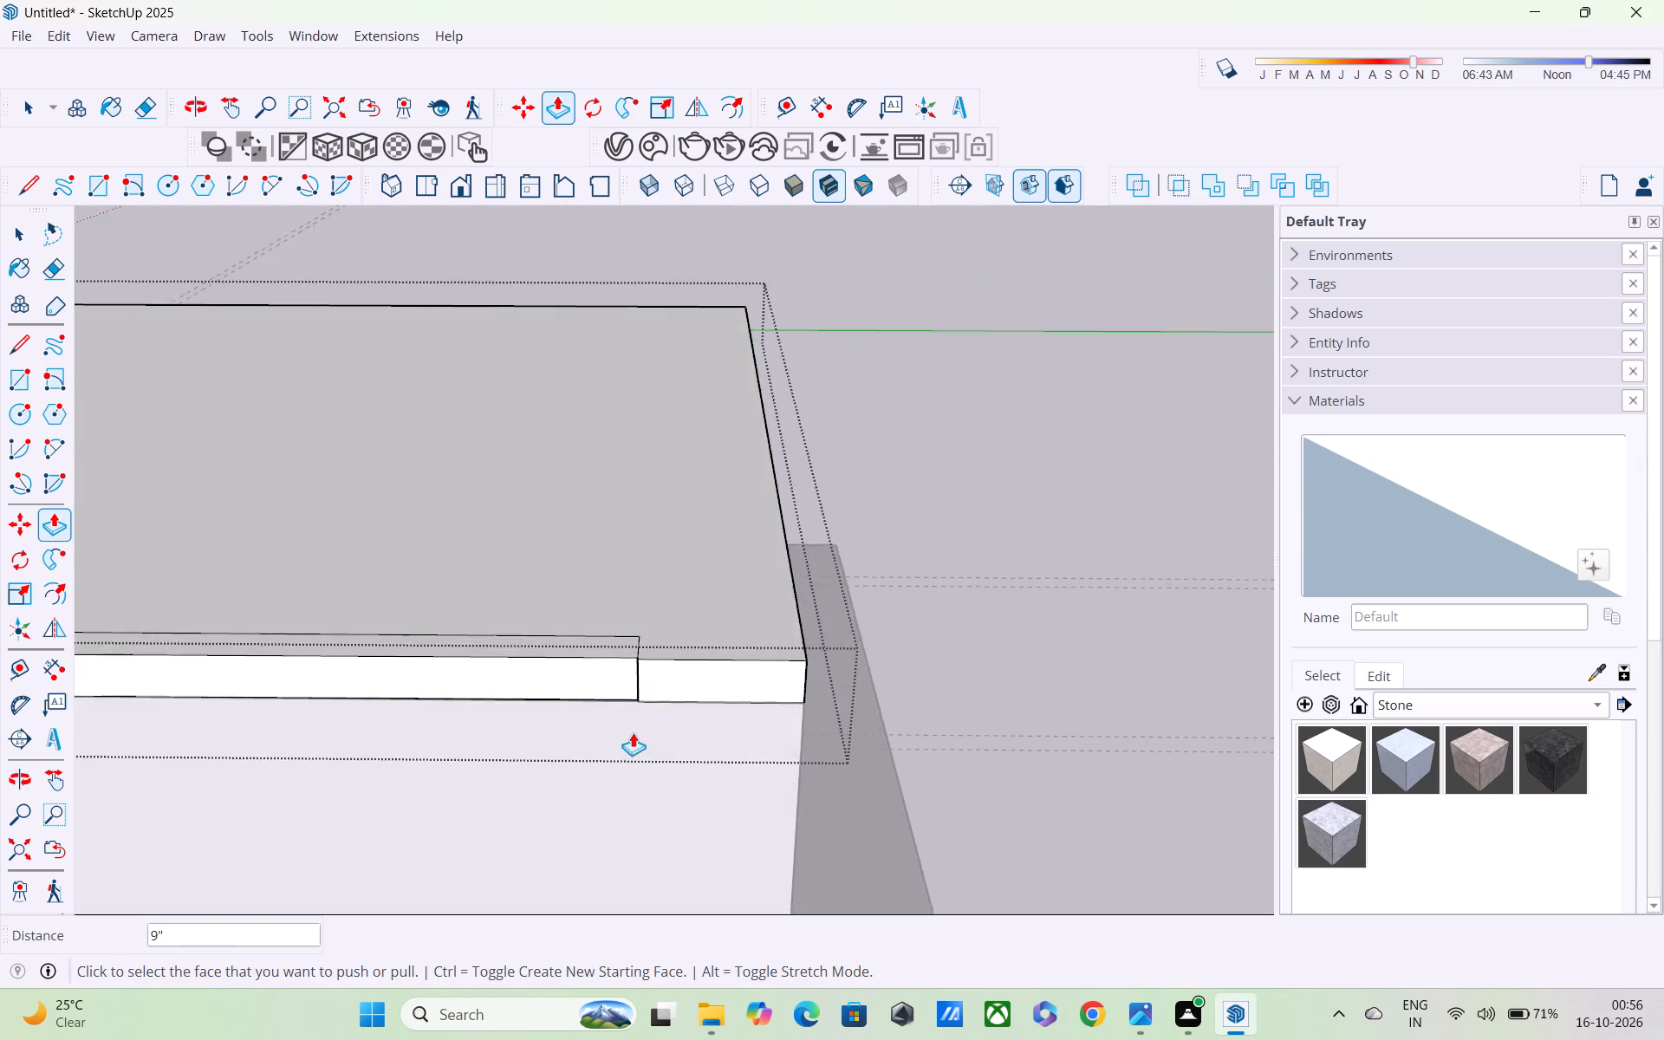
pyautogui.scroll(2, 633, 732)
pyautogui.moveTo(687, 655); pyautogui.dragTo(796, 525, button='middle')
pyautogui.moveTo(621, 620); pyautogui.dragTo(771, 472, button='middle')
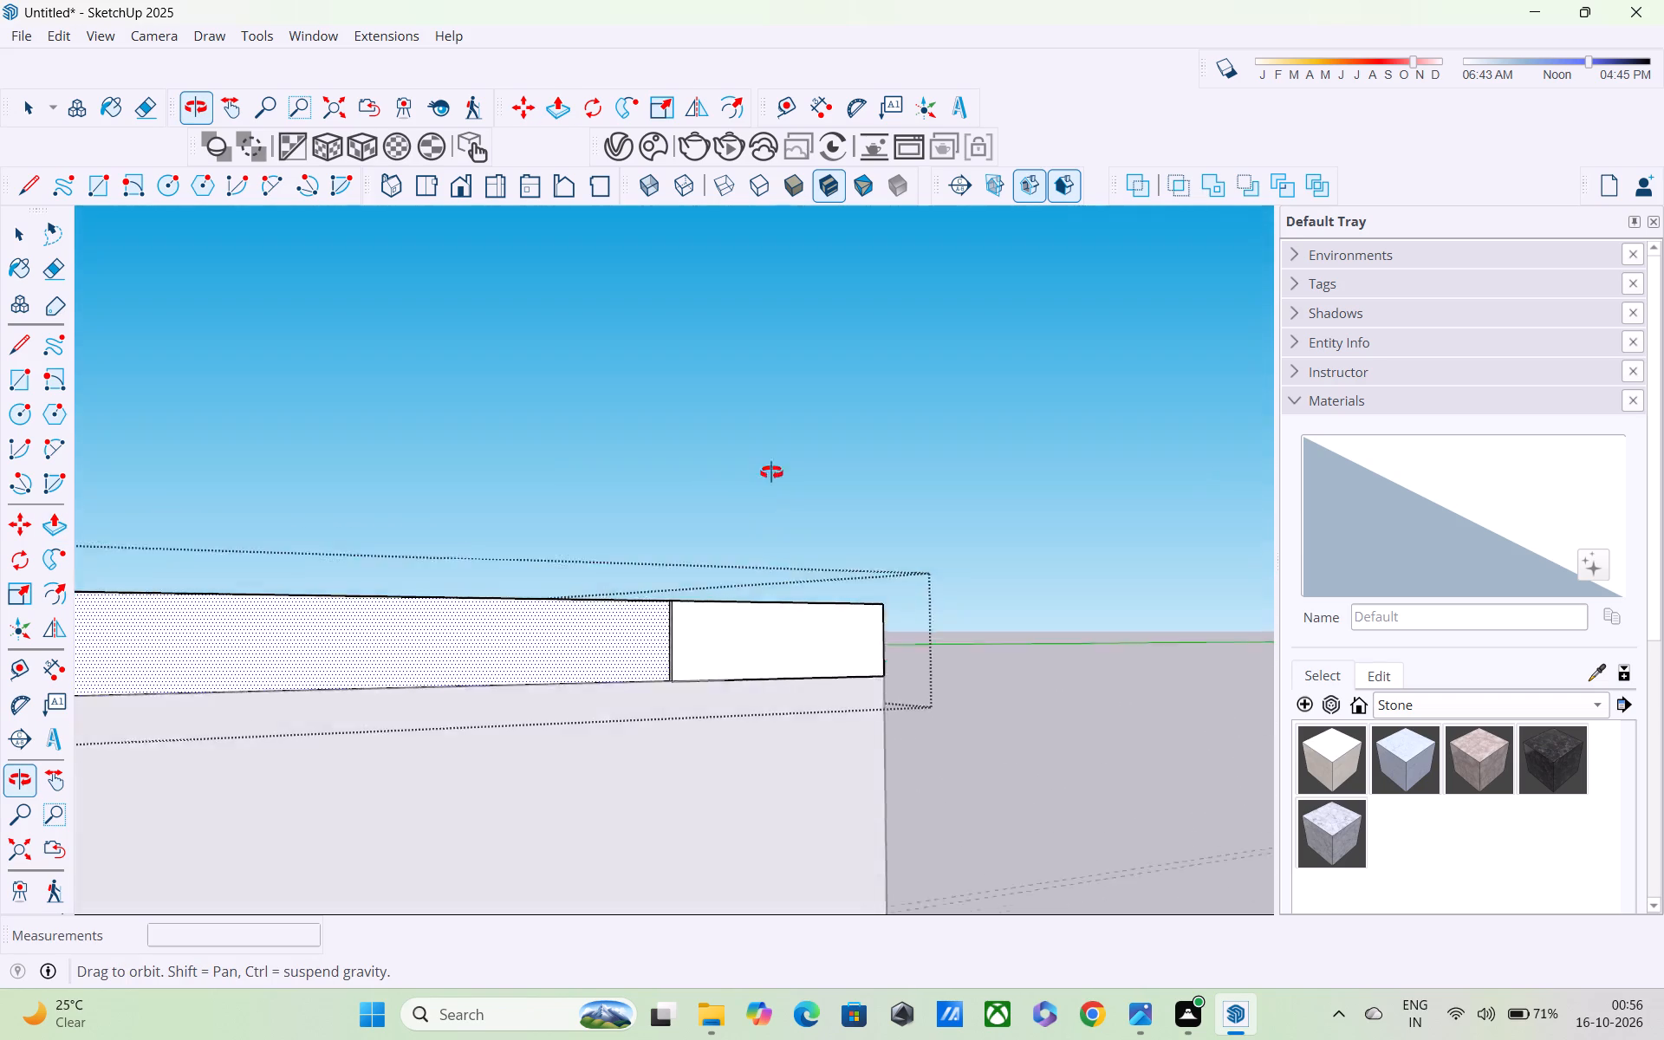
pyautogui.moveTo(771, 472); pyautogui.dragTo(817, 420, button='middle')
pyautogui.scroll(4, 746, 559)
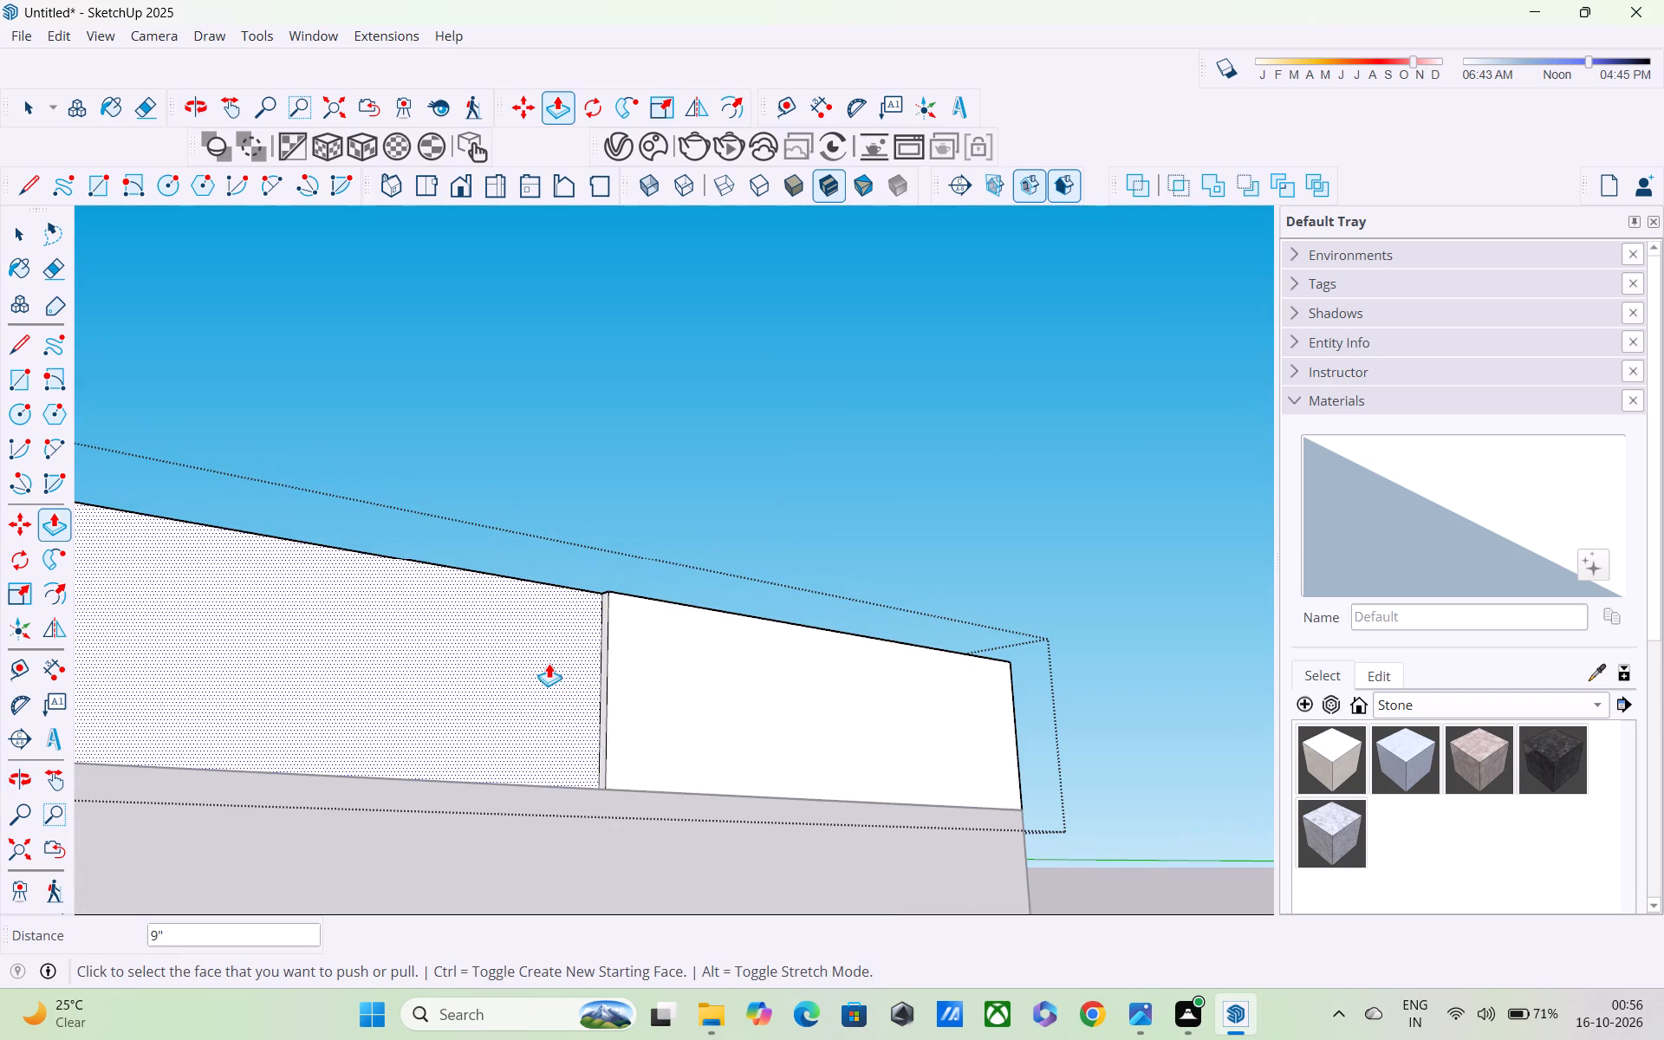
pyautogui.click(549, 663)
pyautogui.click(622, 660)
# Erase the long and short seam lines left on the roof slab's top face by the side extensions.
pyautogui.scroll(-7, 623, 659)
pyautogui.moveTo(629, 633); pyautogui.dragTo(829, 796, button='middle')
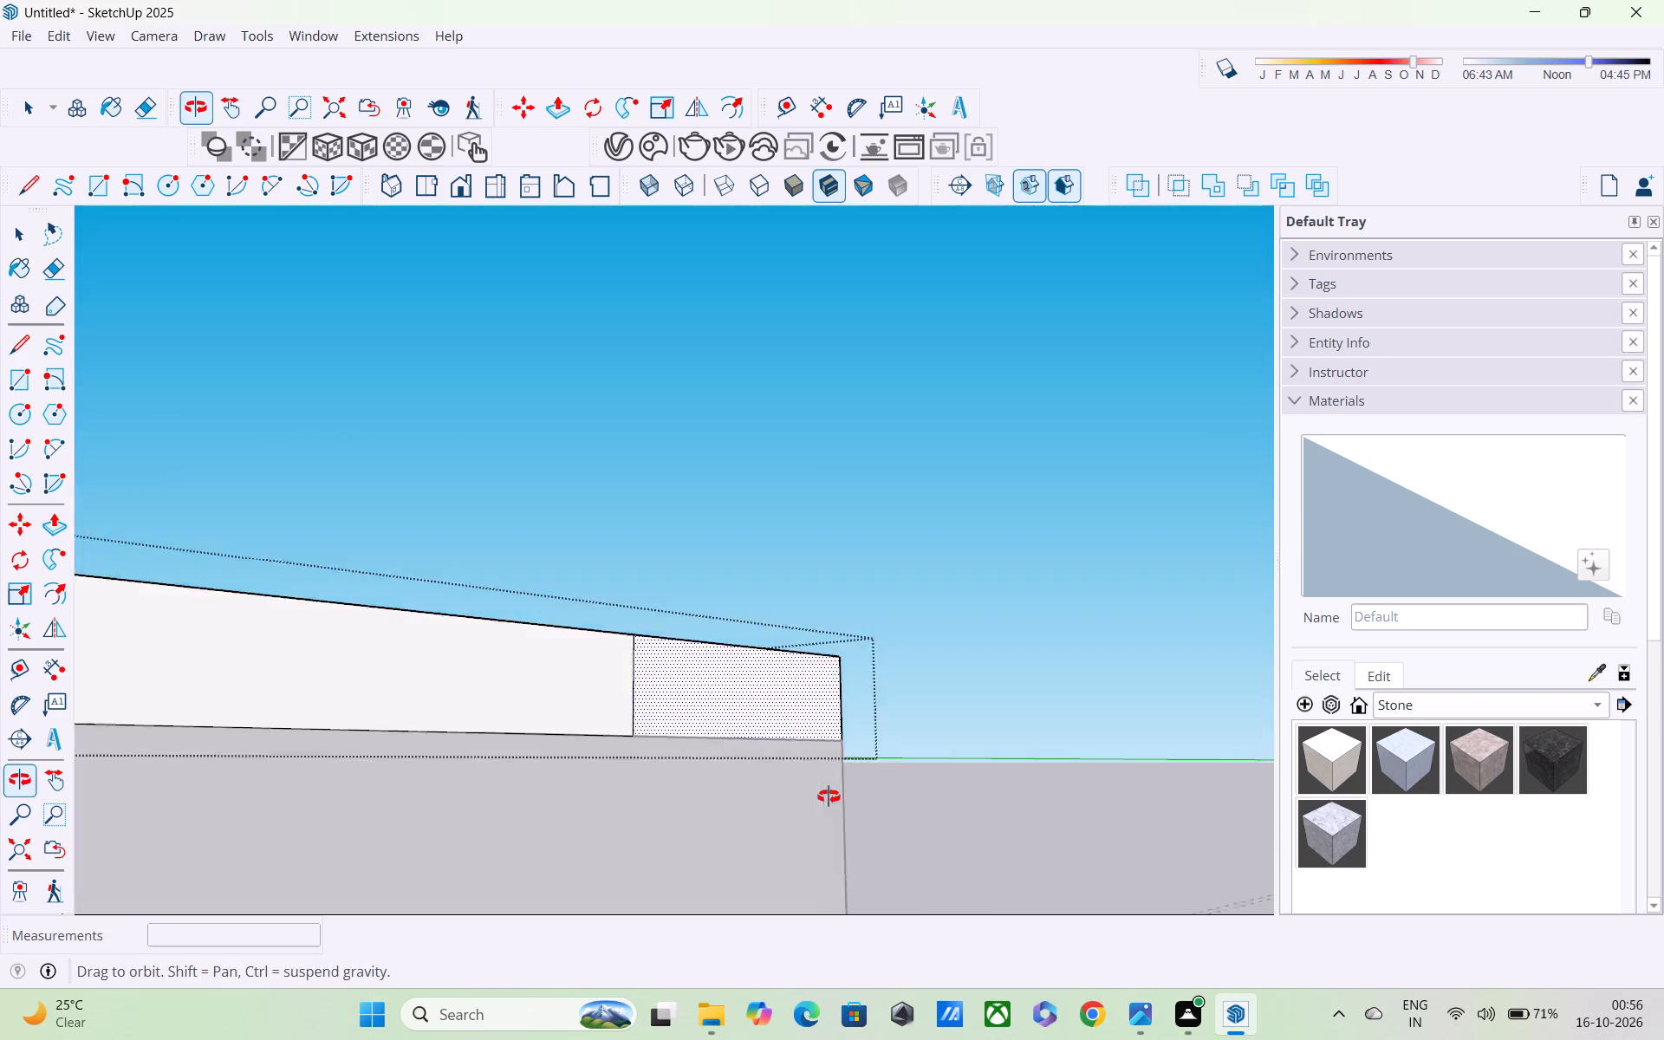
pyautogui.moveTo(829, 796); pyautogui.dragTo(881, 829, button='middle')
pyautogui.scroll(1, 881, 829)
pyautogui.scroll(-6, 822, 718)
pyautogui.moveTo(628, 637); pyautogui.dragTo(887, 770, button='middle')
pyautogui.keyDown('shift'); pyautogui.moveTo(882, 759); pyautogui.dragTo(881, 586, button='middle'); pyautogui.keyUp('shift')
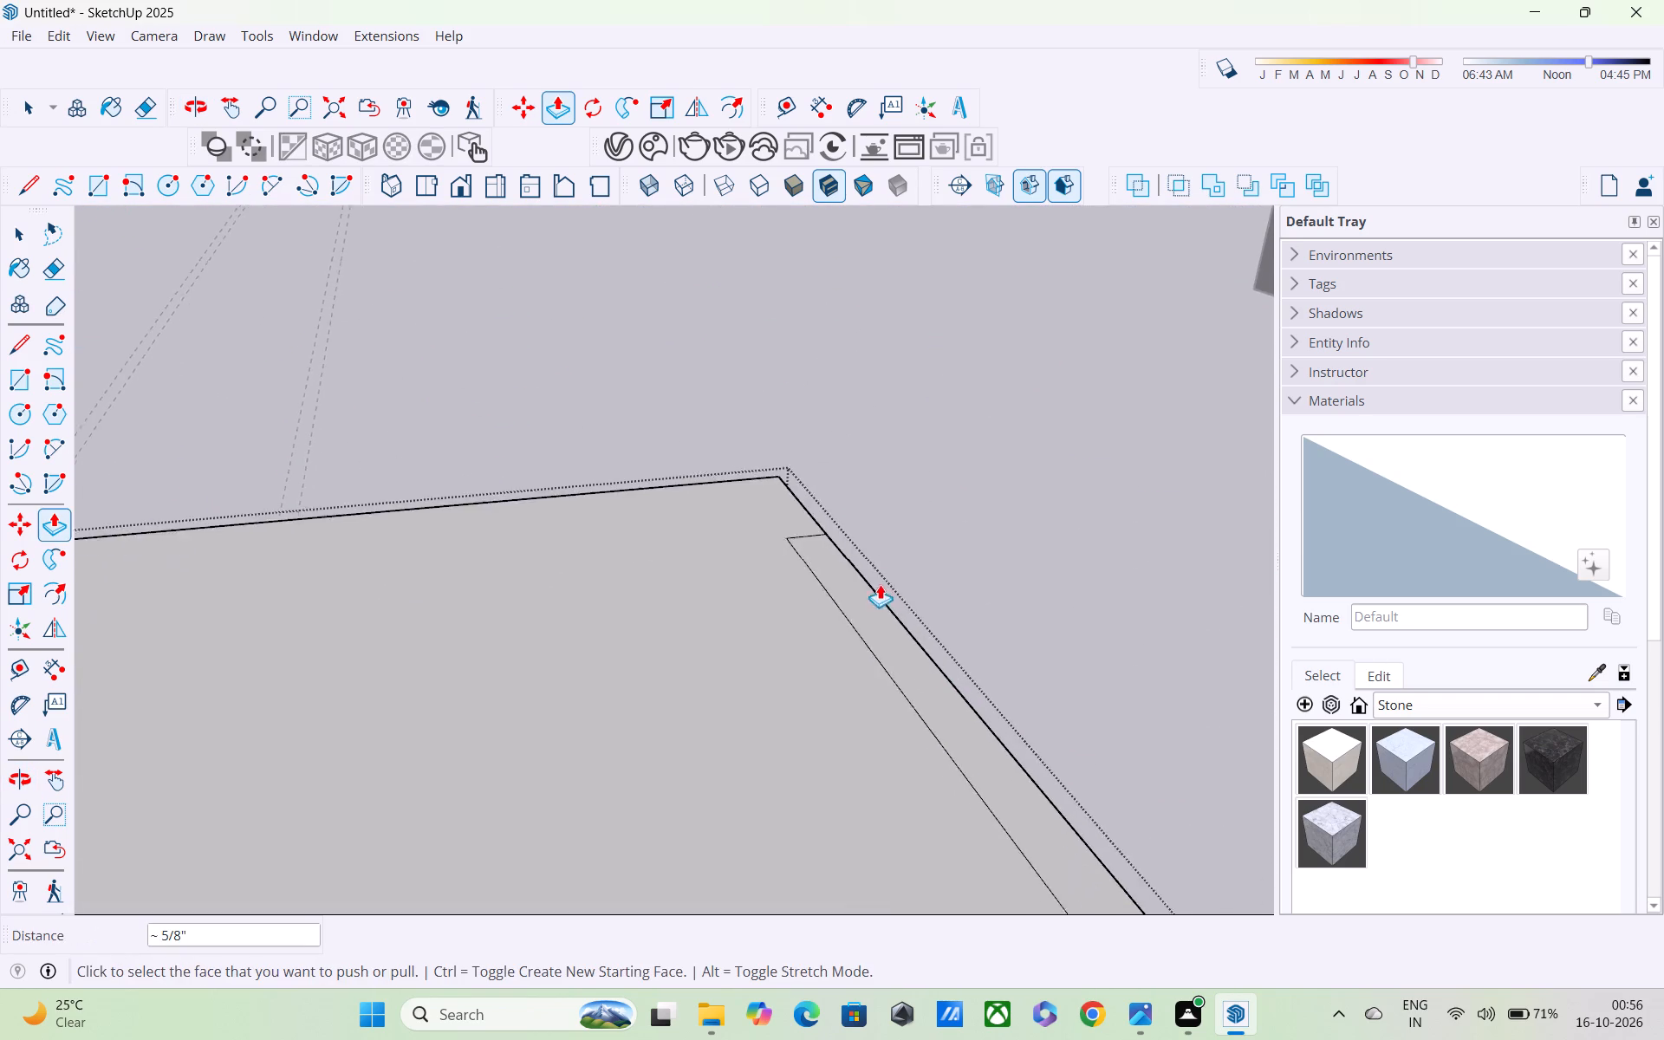
pyautogui.scroll(-6, 879, 588)
pyautogui.press('space')
pyautogui.press('e')
pyautogui.scroll(4, 854, 601)
pyautogui.click(854, 594)
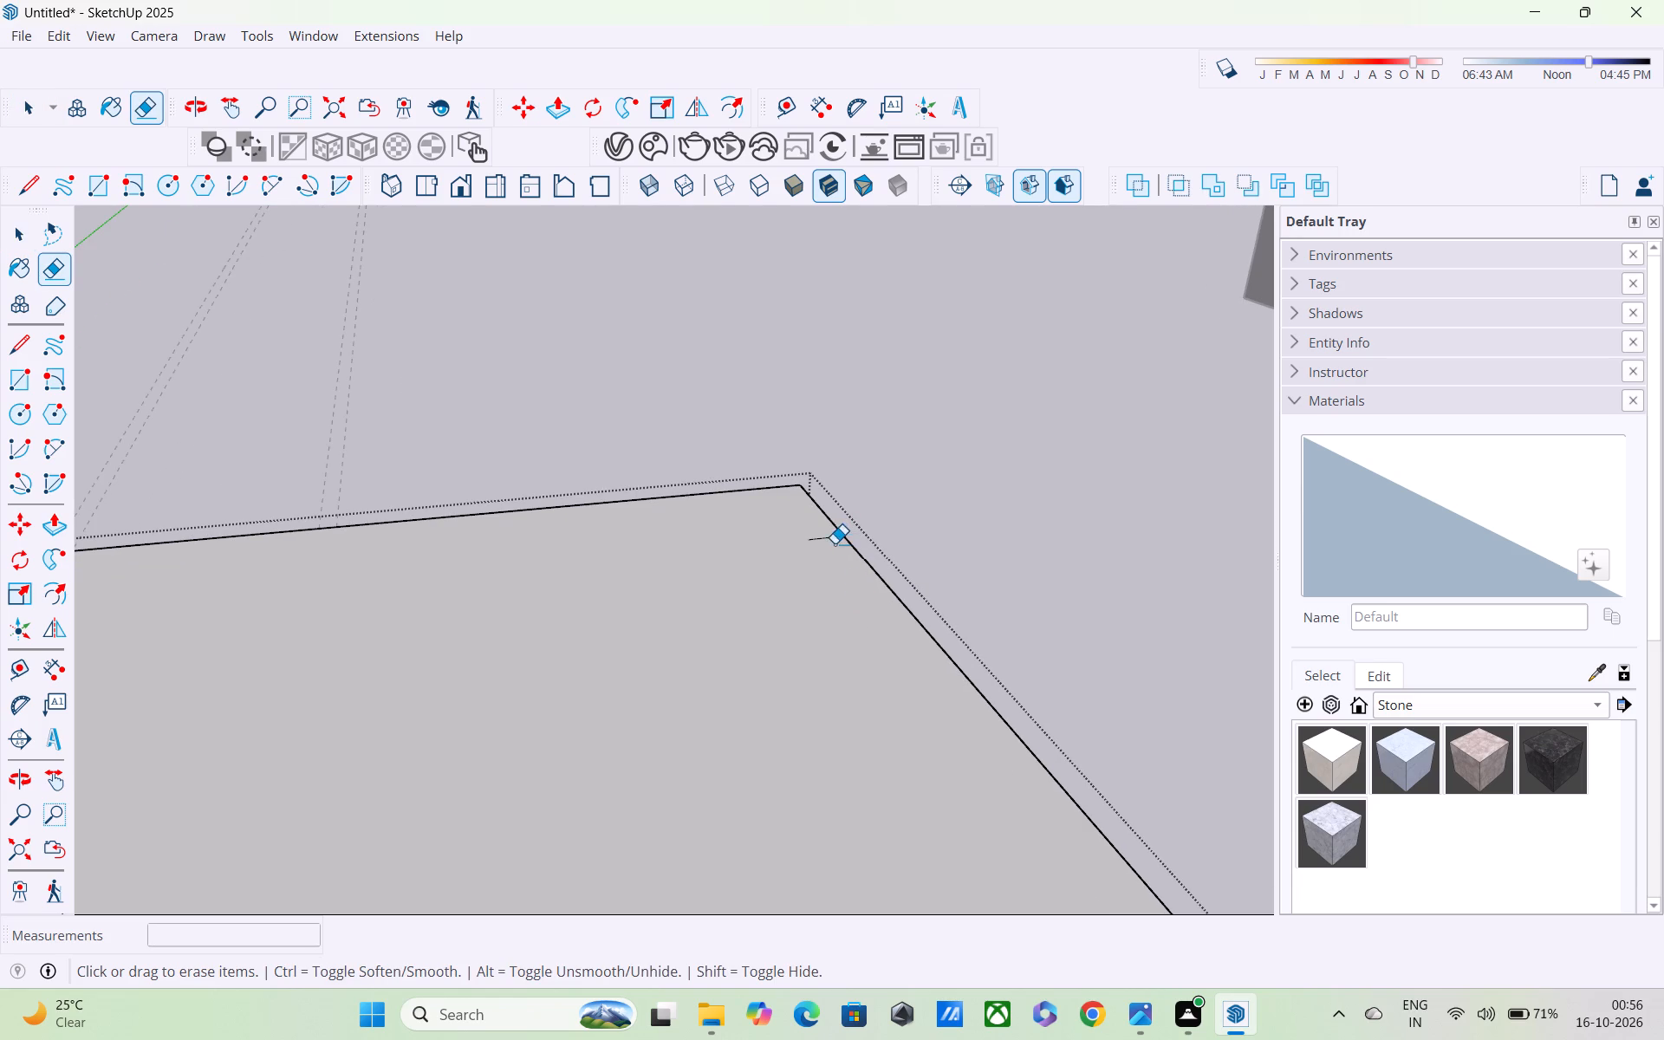
pyautogui.click(833, 538)
pyautogui.scroll(-6, 833, 553)
pyautogui.keyDown('shift'); pyautogui.moveTo(846, 673); pyautogui.dragTo(457, 142, button='middle'); pyautogui.keyUp('shift')
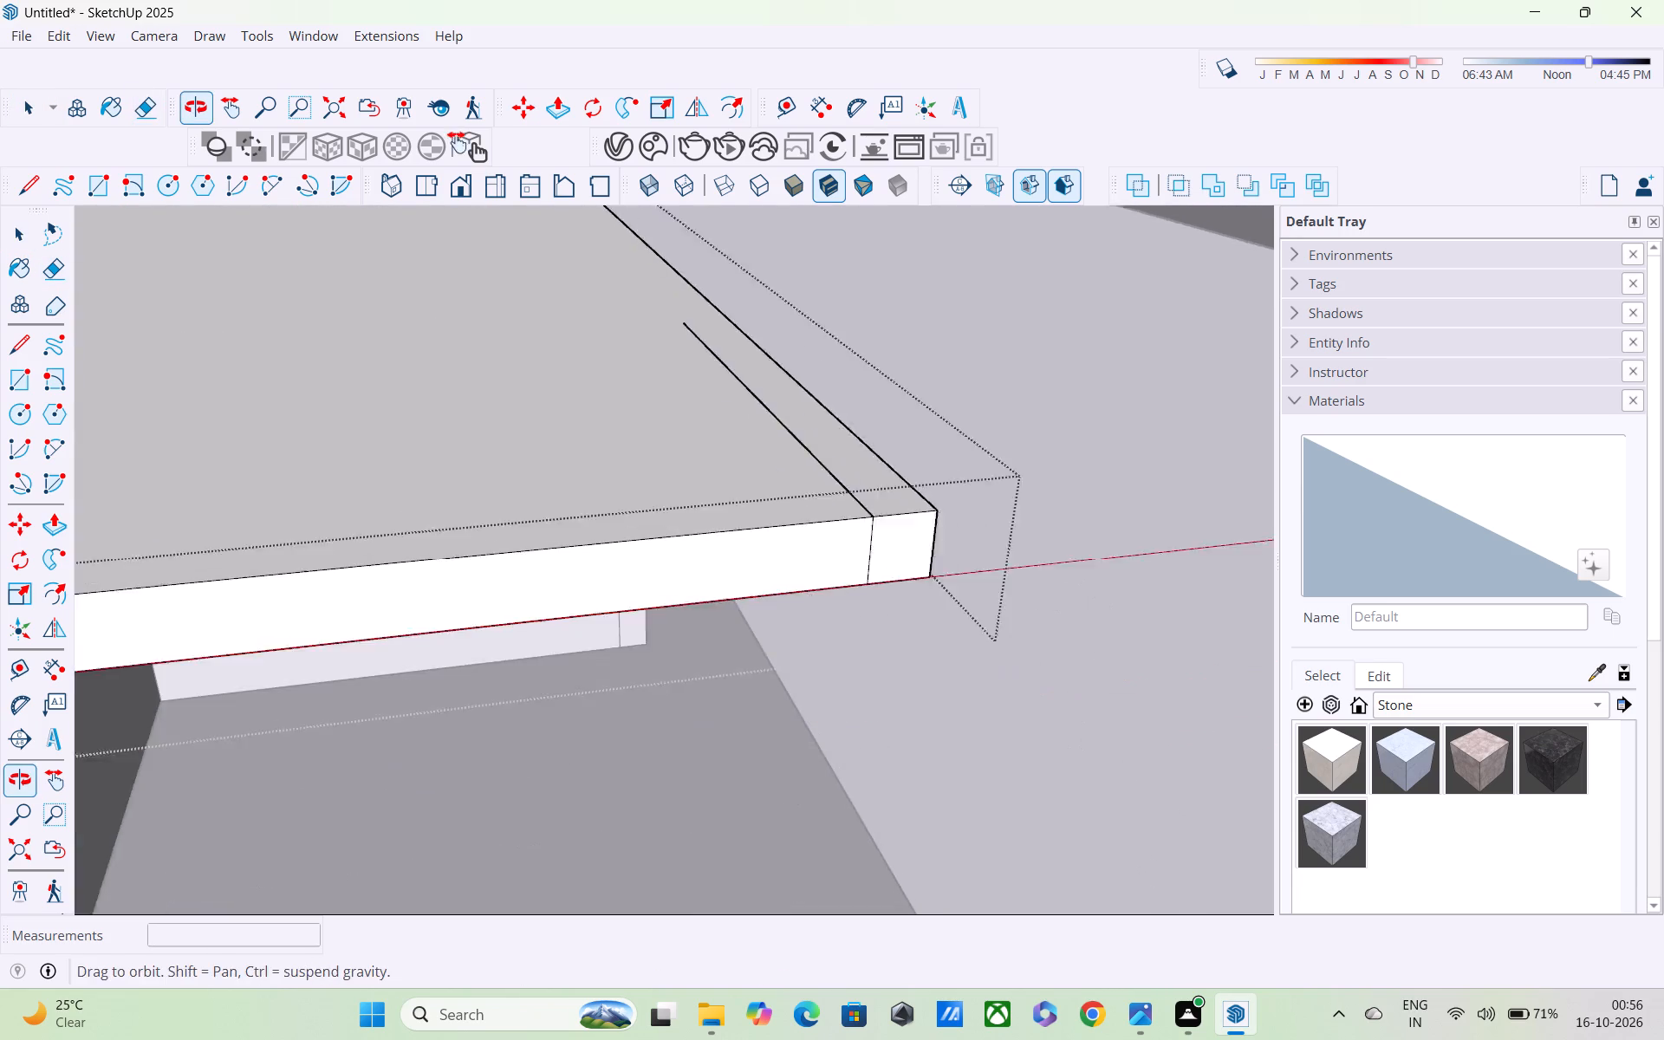
pyautogui.keyDown('shift'); pyautogui.moveTo(457, 142); pyautogui.dragTo(454, 138, button='middle'); pyautogui.keyUp('shift')
pyautogui.scroll(-2, 451, 185)
pyautogui.scroll(1, 632, 345)
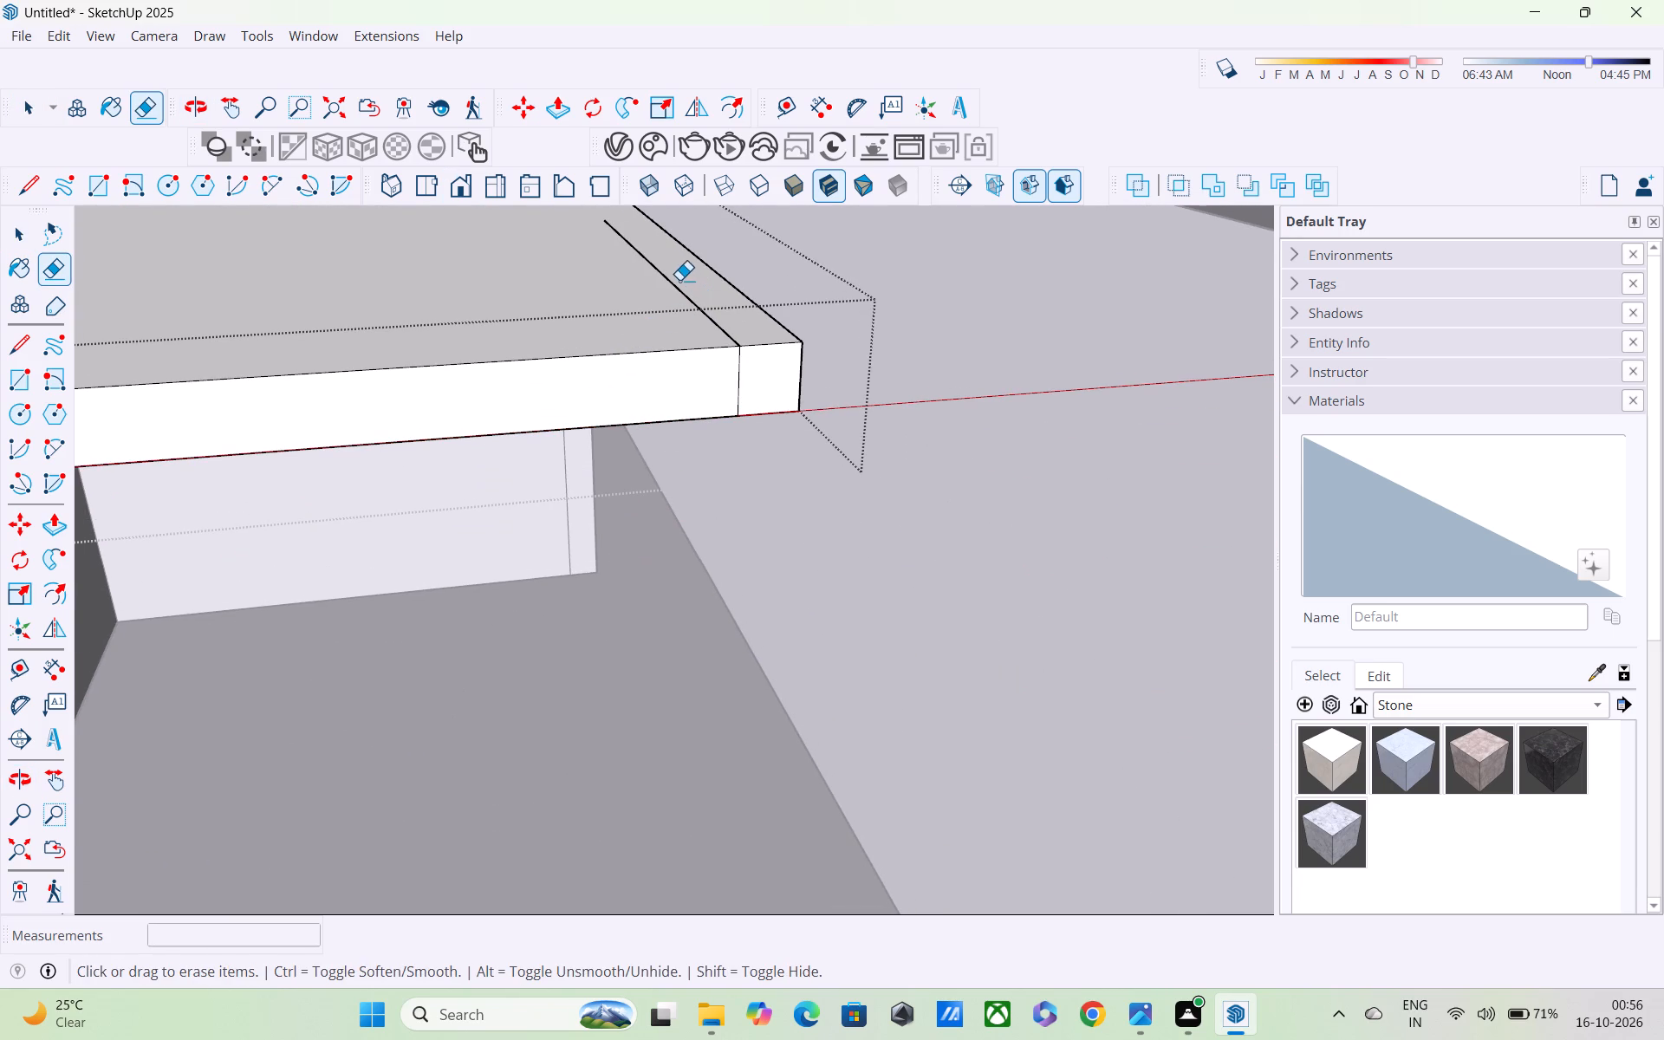
pyautogui.click(655, 271)
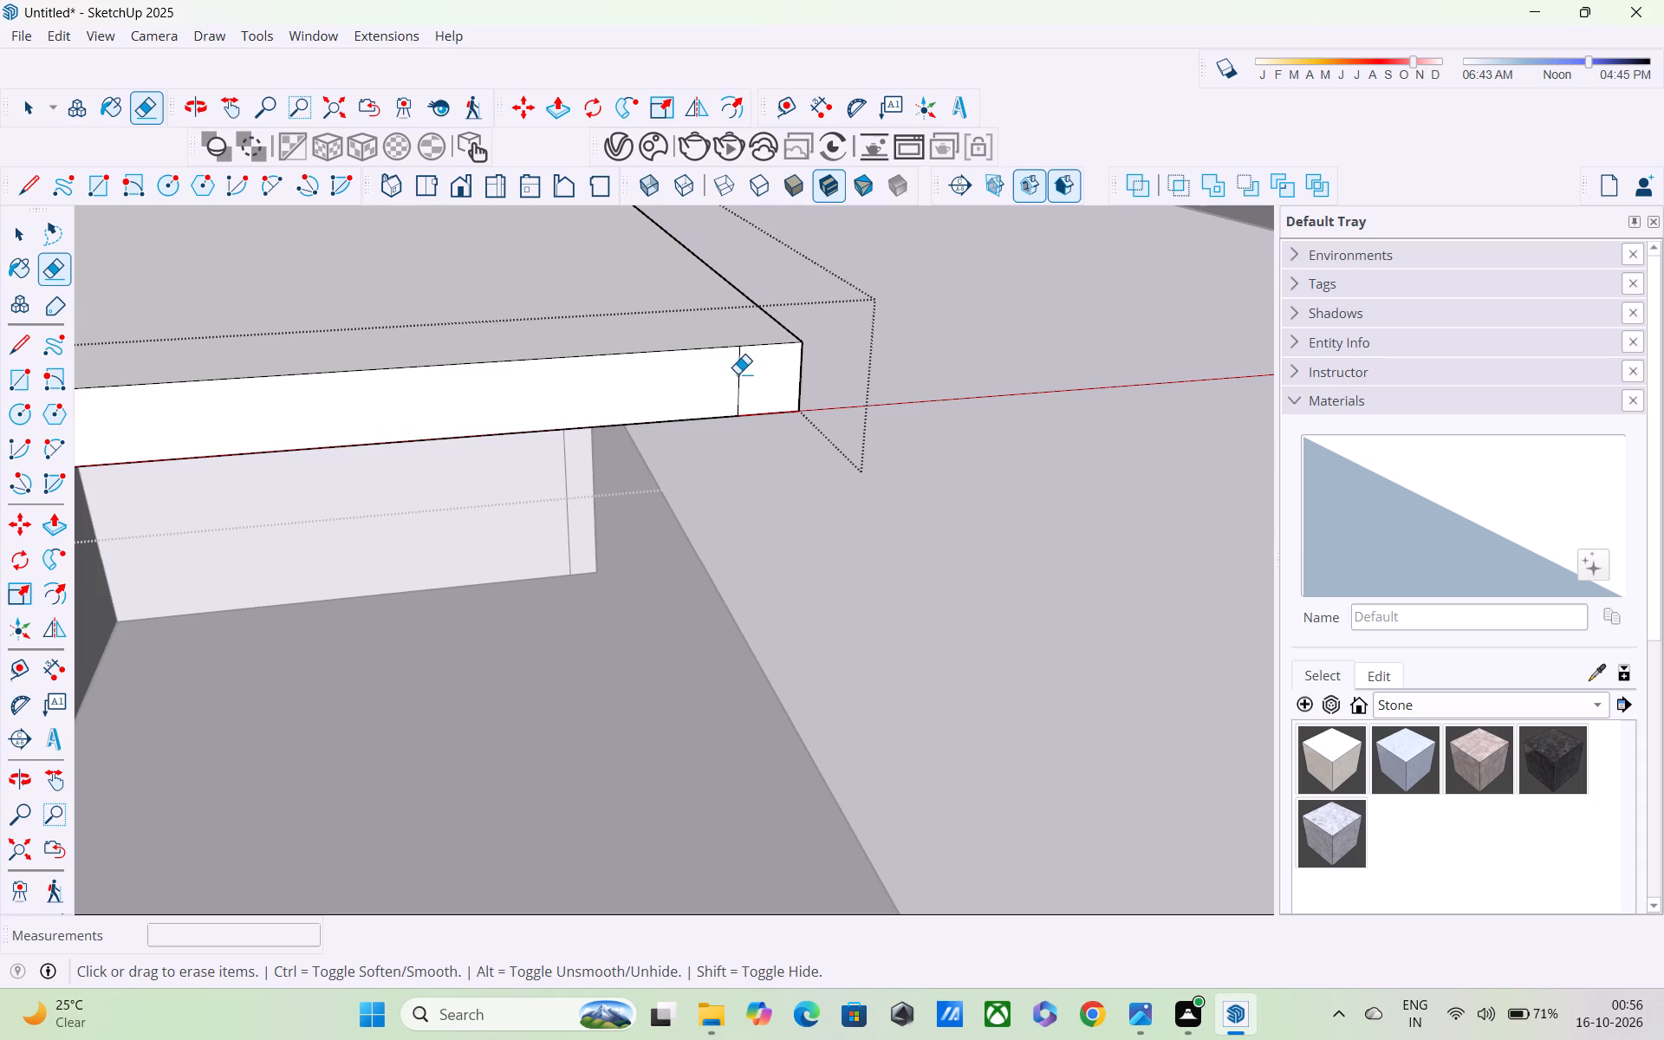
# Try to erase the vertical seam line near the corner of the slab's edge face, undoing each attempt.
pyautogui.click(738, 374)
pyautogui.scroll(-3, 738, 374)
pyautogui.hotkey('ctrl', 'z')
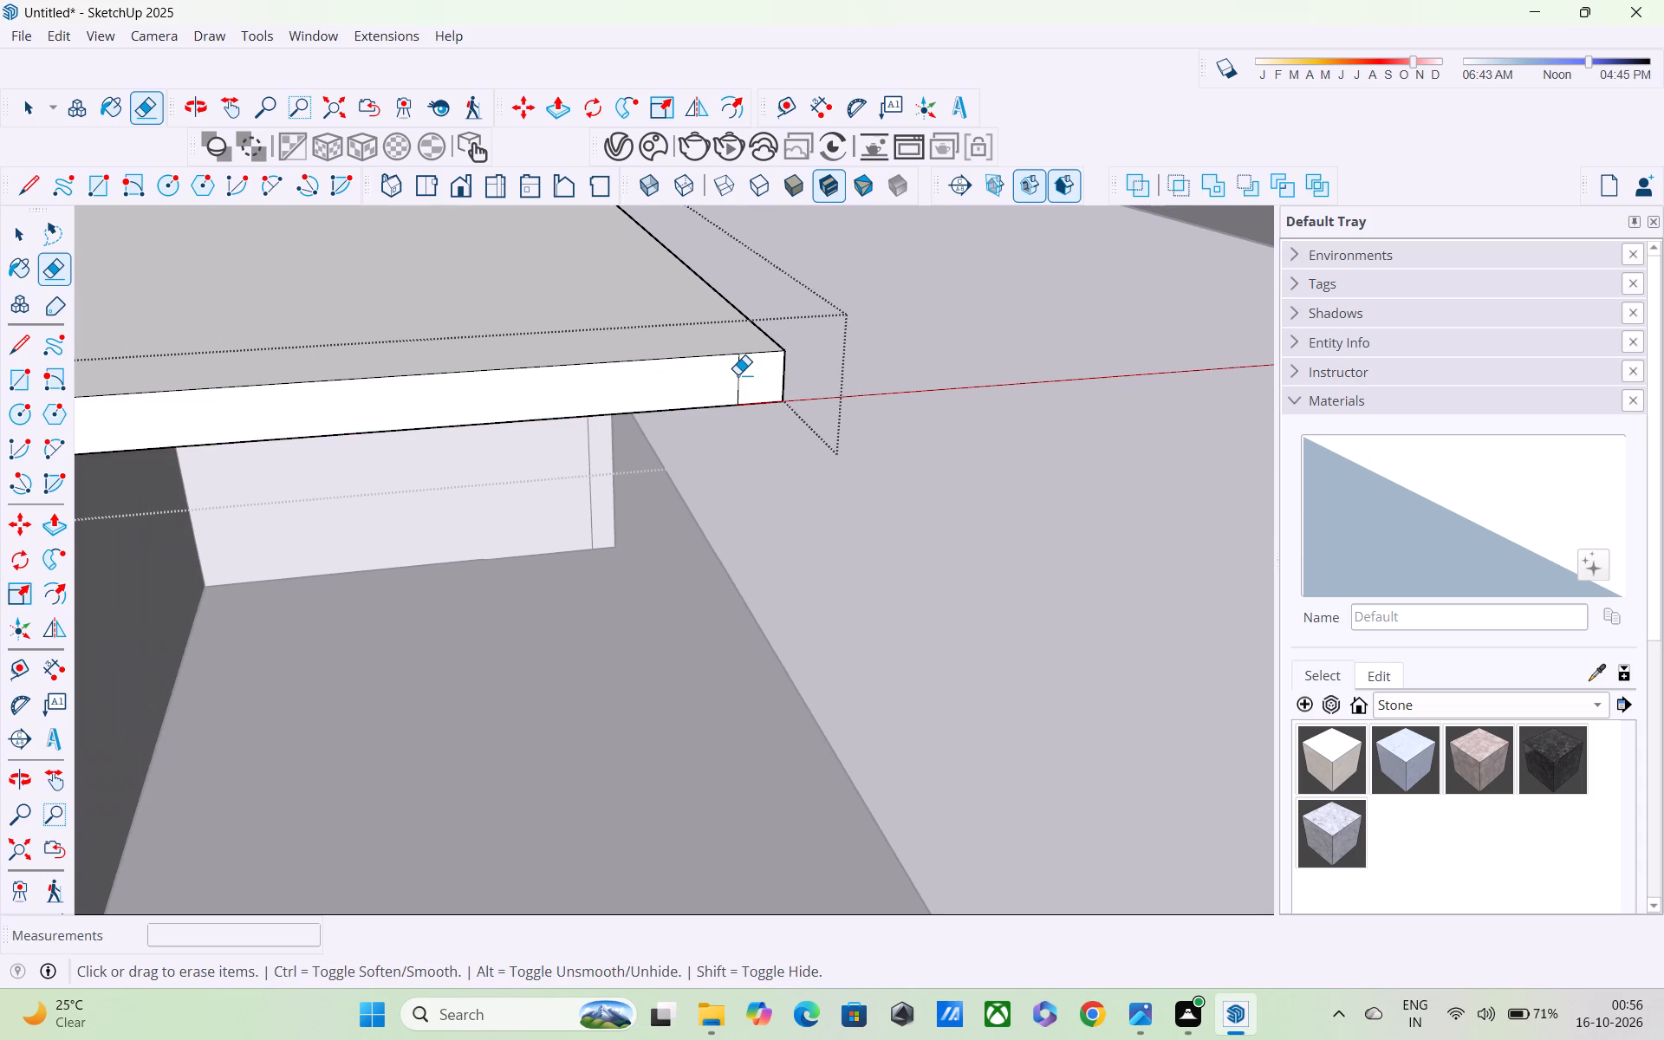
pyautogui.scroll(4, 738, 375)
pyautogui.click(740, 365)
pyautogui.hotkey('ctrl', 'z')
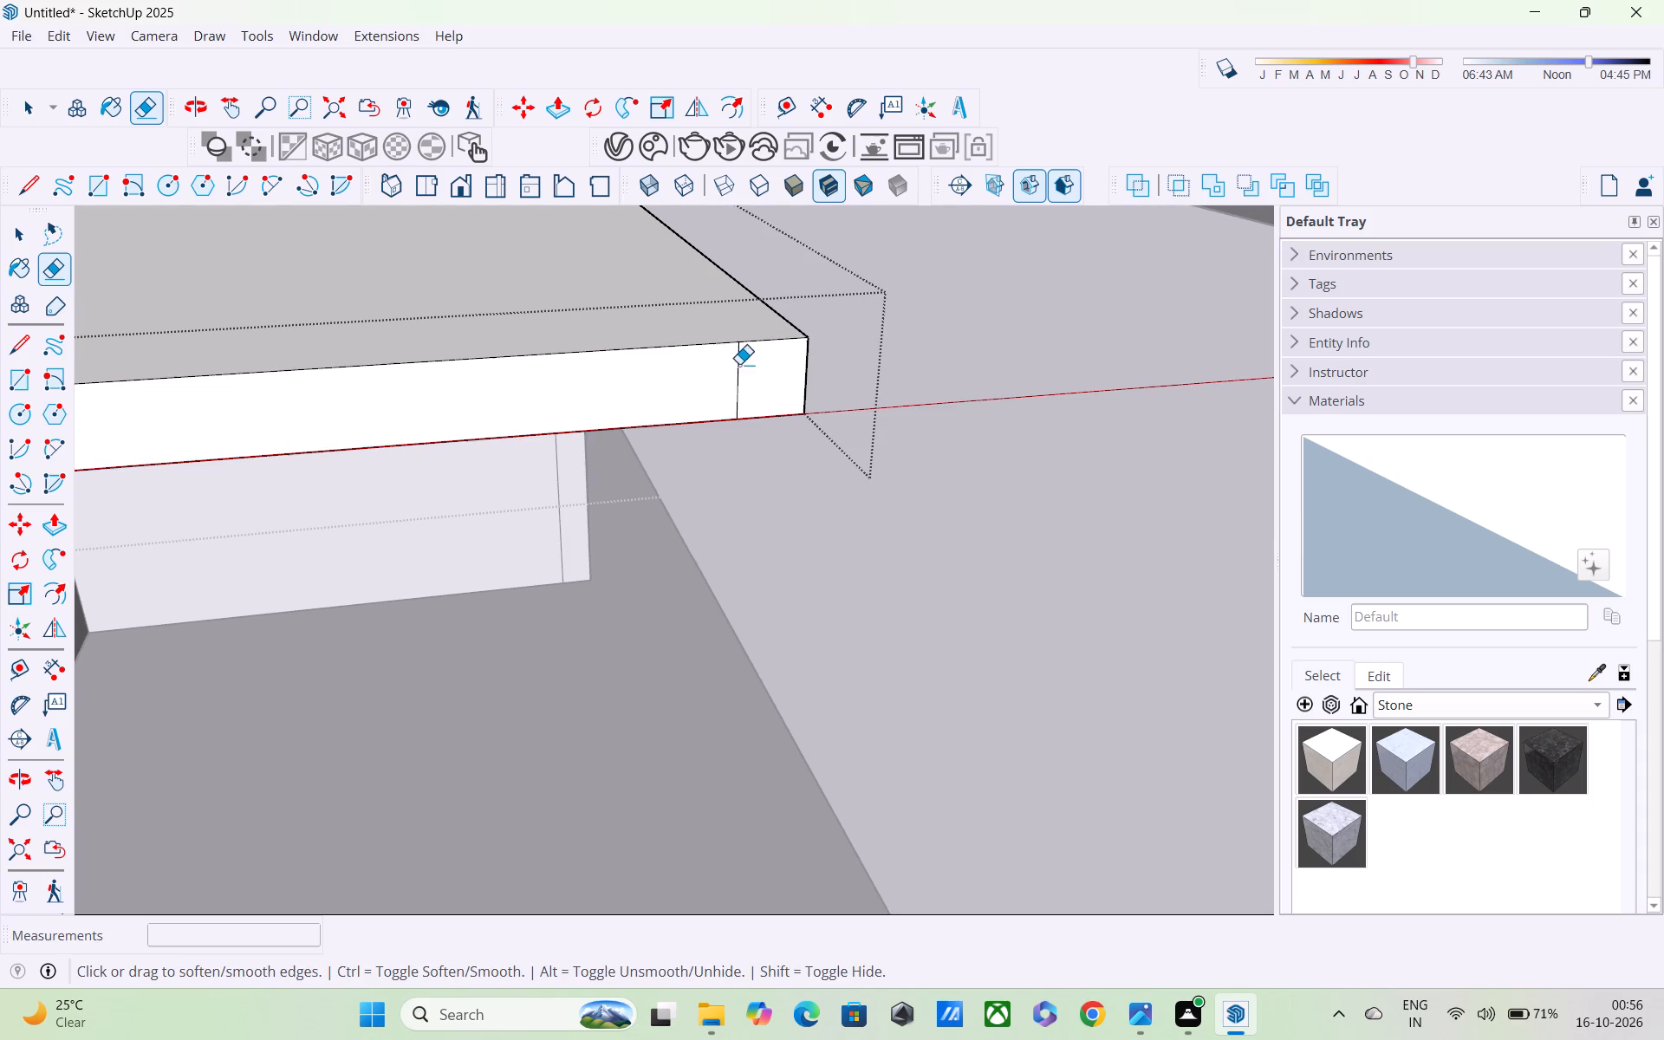
# Erase the segments of the long seam line on the roof slab's underside, up to the wall.
pyautogui.moveTo(723, 425); pyautogui.dragTo(625, 335, button='middle')
pyautogui.scroll(-1, 630, 370)
pyautogui.keyDown('shift'); pyautogui.moveTo(631, 371); pyautogui.dragTo(689, 484, button='middle'); pyautogui.keyUp('shift')
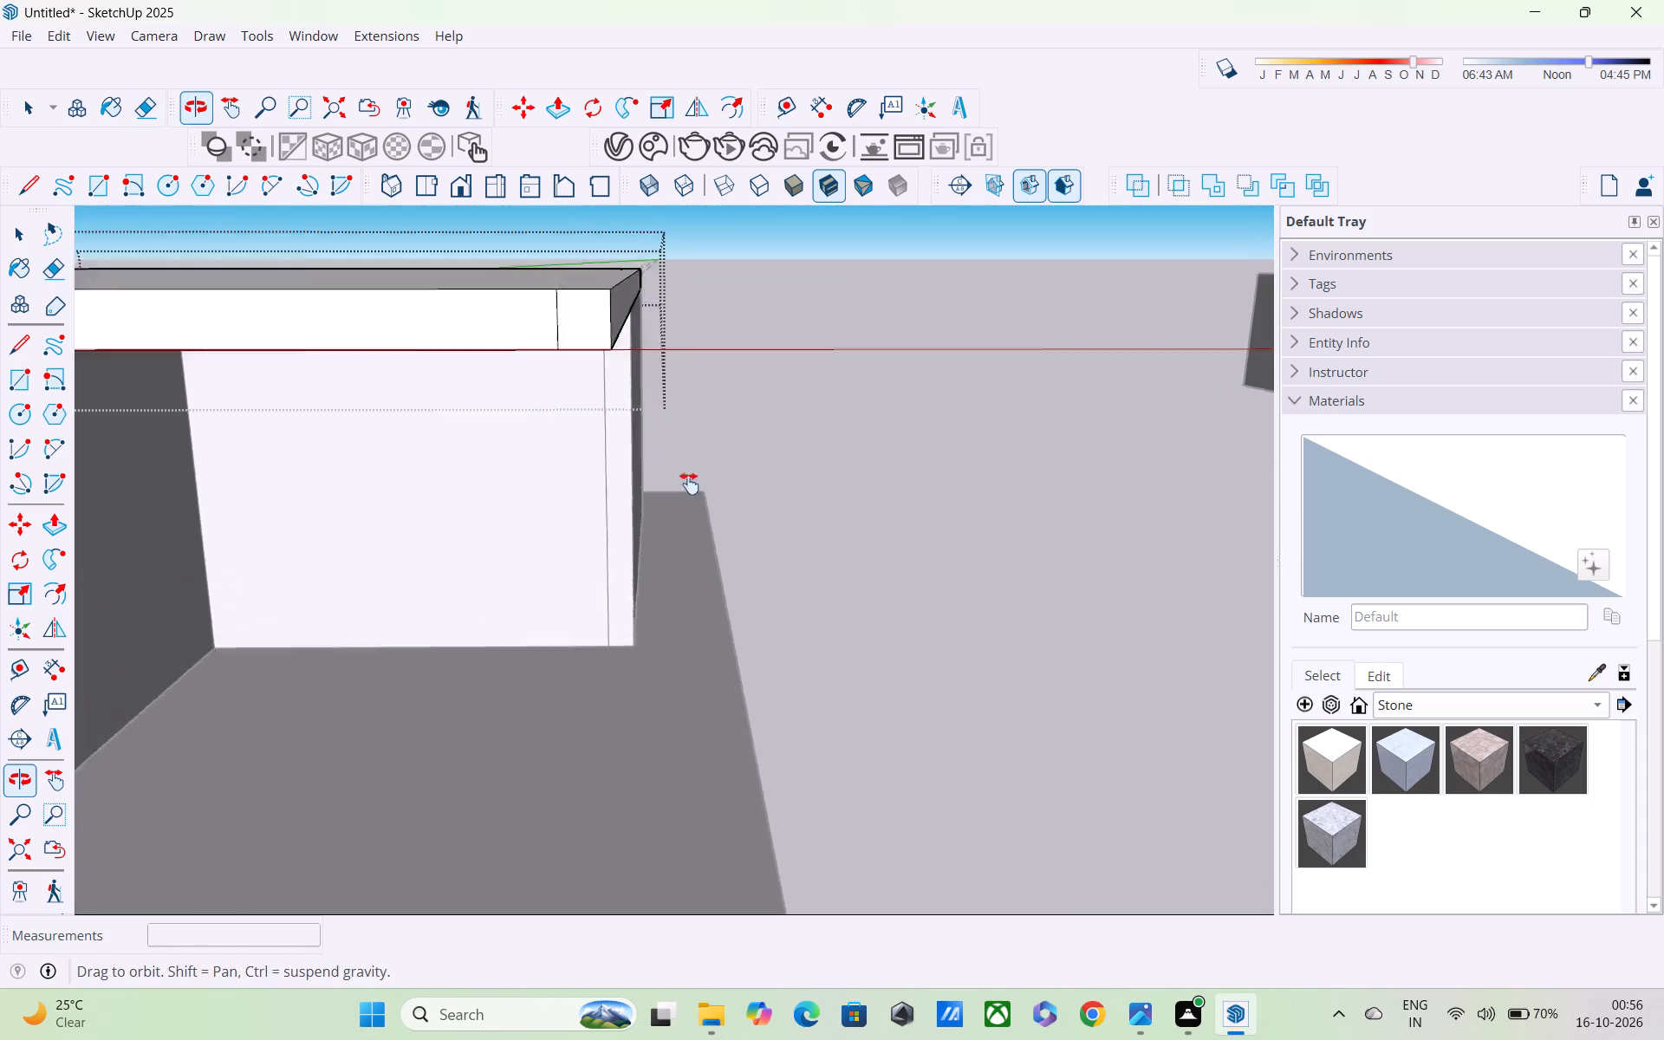
pyautogui.keyDown('shift'); pyautogui.moveTo(689, 484); pyautogui.dragTo(711, 535, button='middle'); pyautogui.keyUp('shift')
pyautogui.moveTo(712, 546); pyautogui.dragTo(559, 285, button='middle')
pyautogui.moveTo(753, 723); pyautogui.dragTo(739, 556, button='middle')
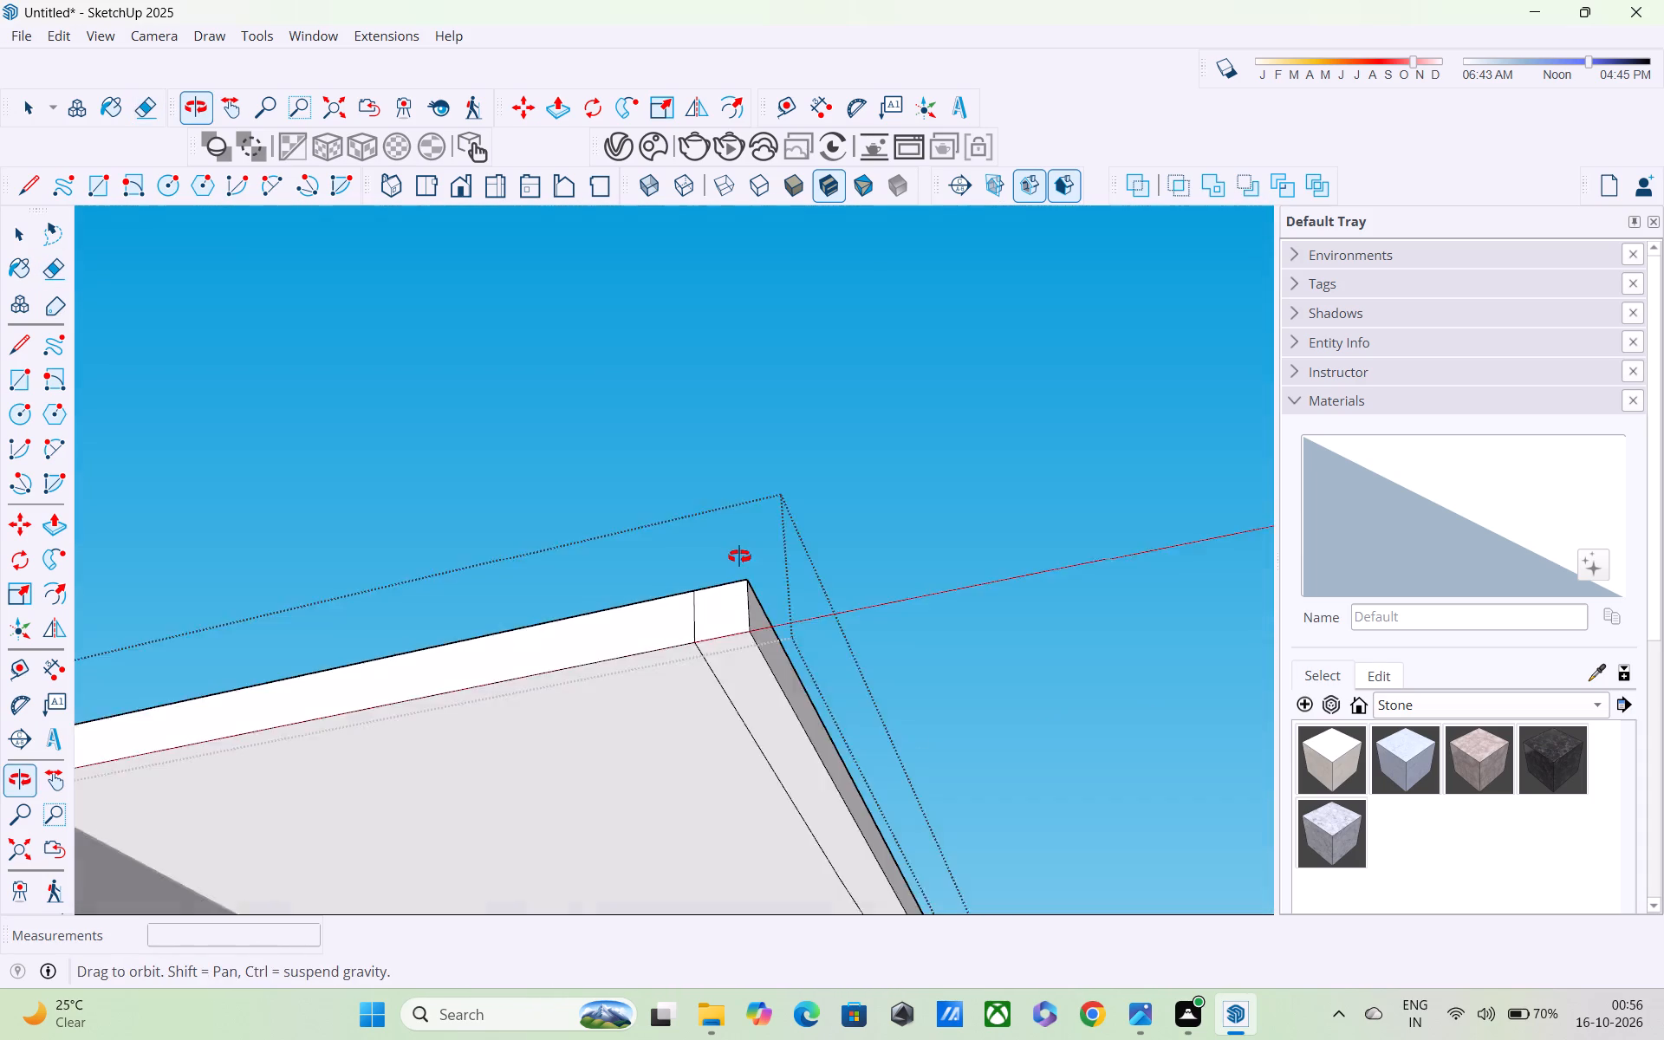
pyautogui.moveTo(739, 556); pyautogui.dragTo(737, 537, button='middle')
pyautogui.scroll(1, 737, 537)
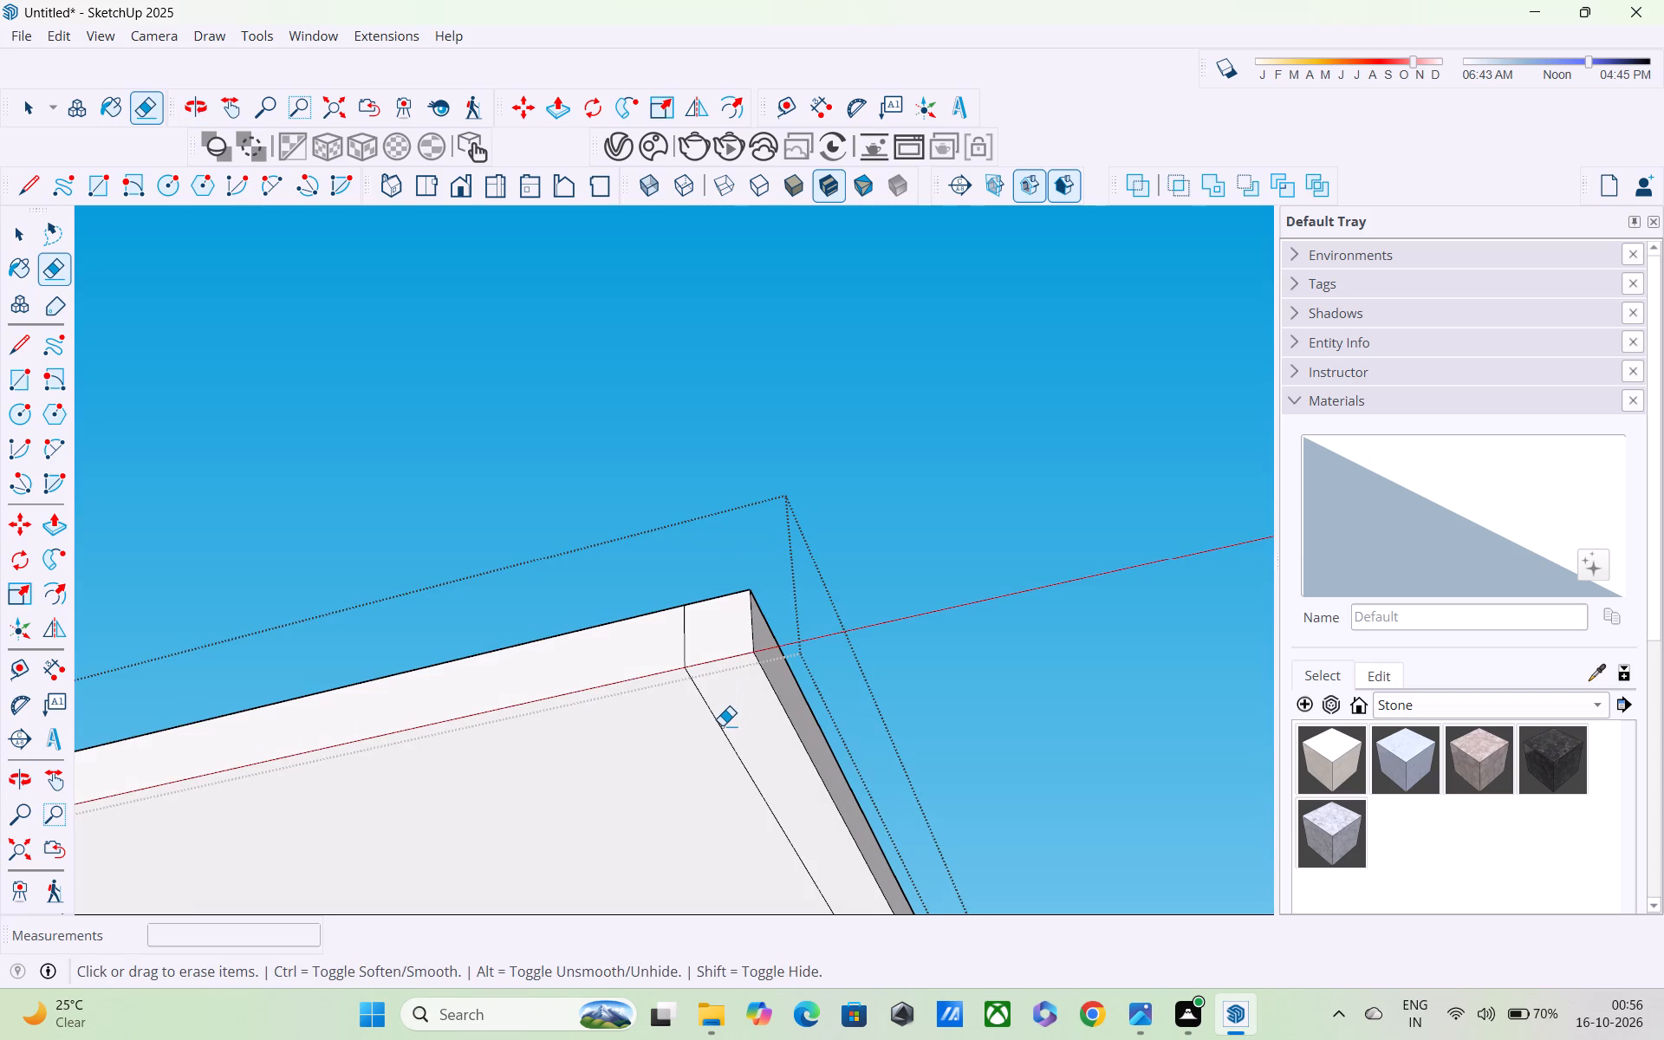
pyautogui.click(722, 725)
pyautogui.moveTo(699, 663); pyautogui.dragTo(731, 727, button='middle')
pyautogui.scroll(4, 707, 659)
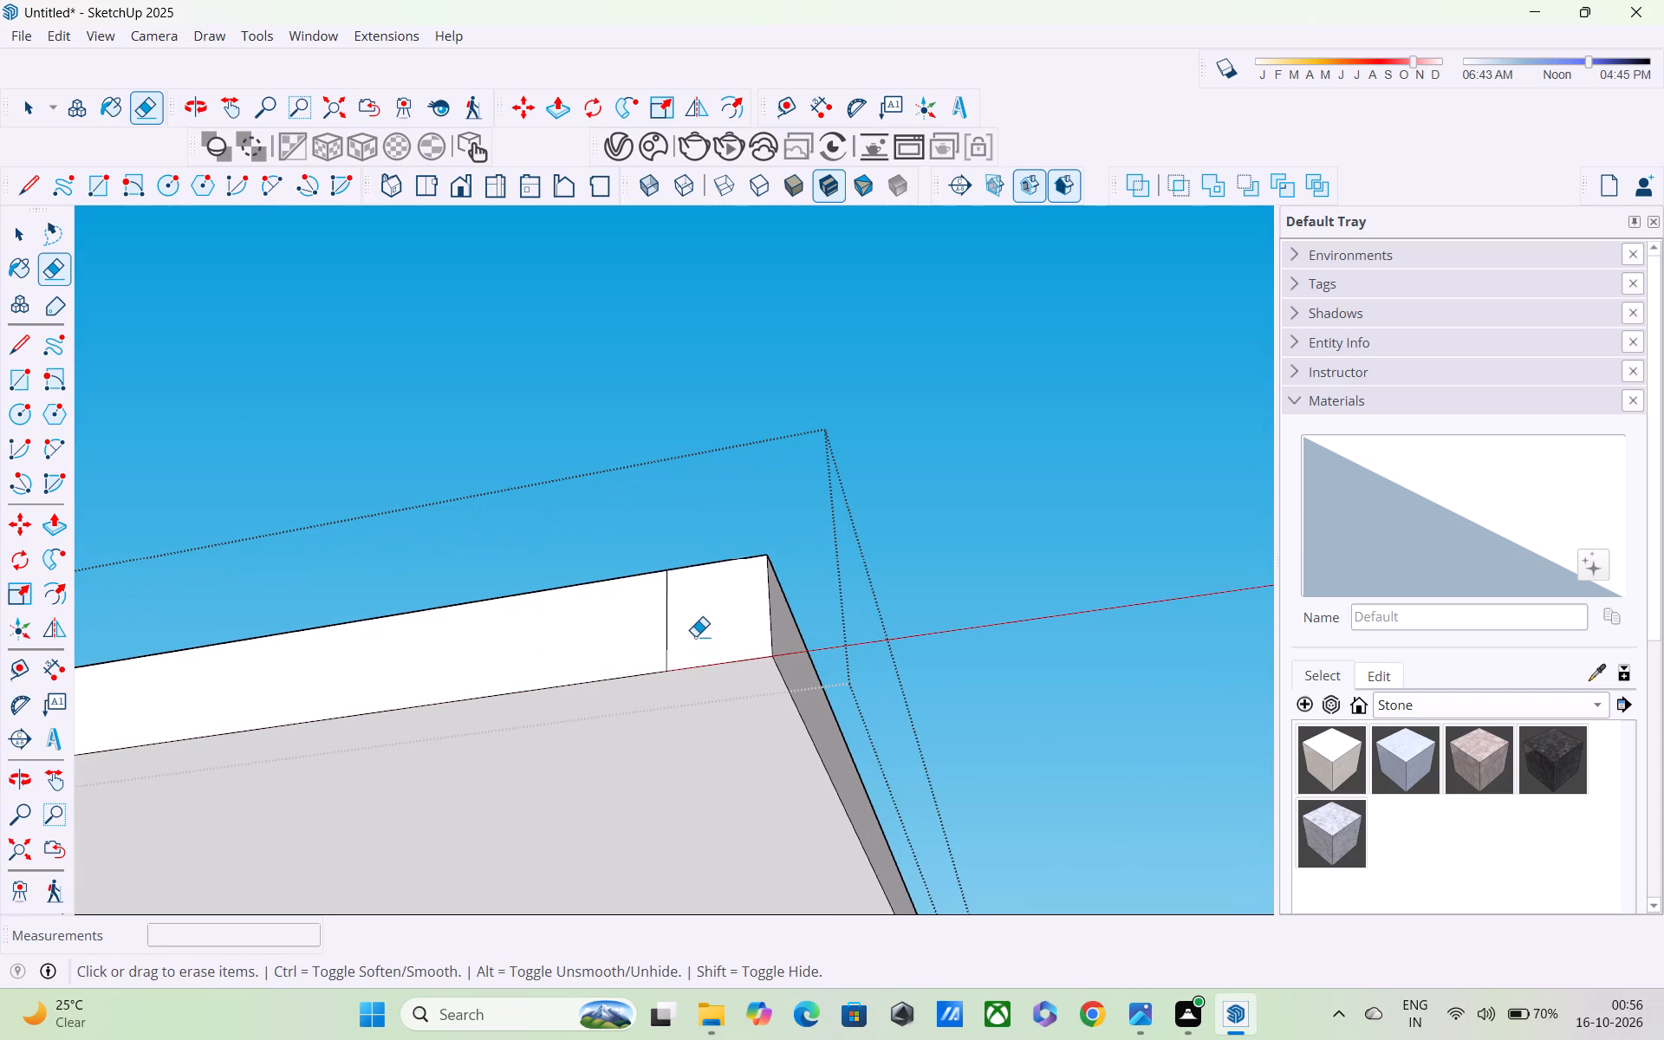
pyautogui.keyDown('shift'); pyautogui.moveTo(698, 666); pyautogui.dragTo(643, 543, button='middle'); pyautogui.keyUp('shift')
pyautogui.scroll(-6, 640, 537)
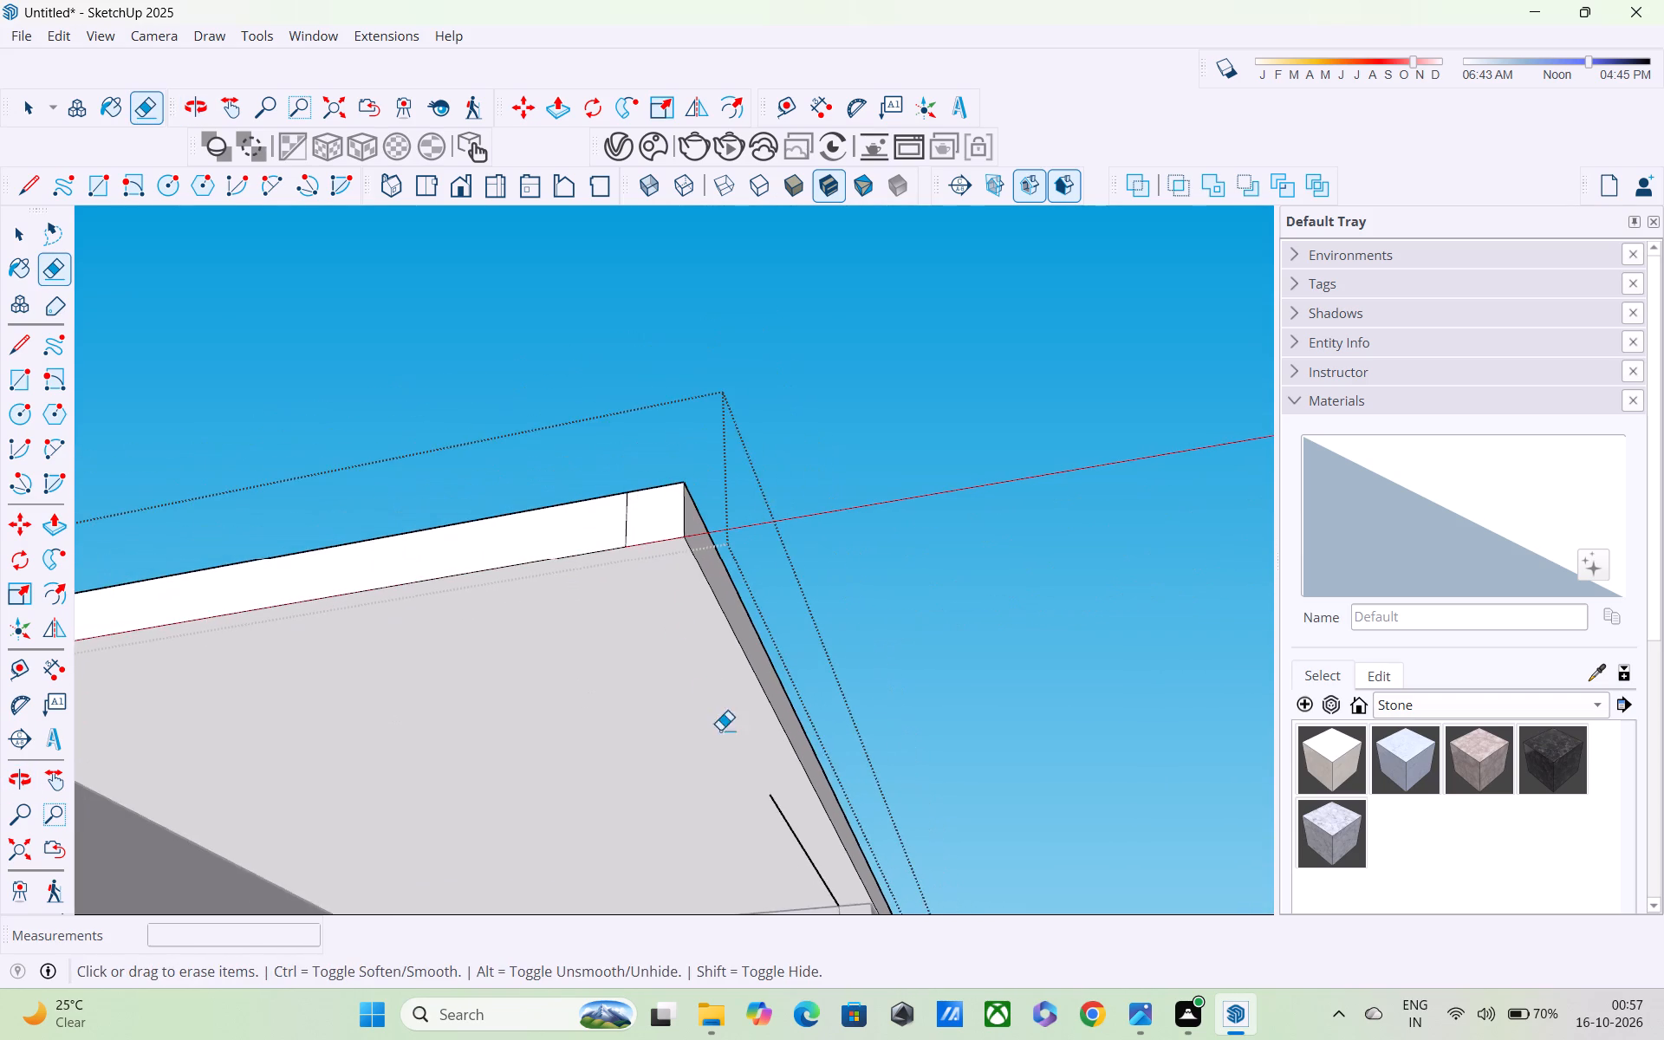
pyautogui.moveTo(728, 747); pyautogui.dragTo(651, 484, button='middle')
pyautogui.scroll(3, 710, 653)
pyautogui.moveTo(757, 682); pyautogui.dragTo(761, 669, button='middle')
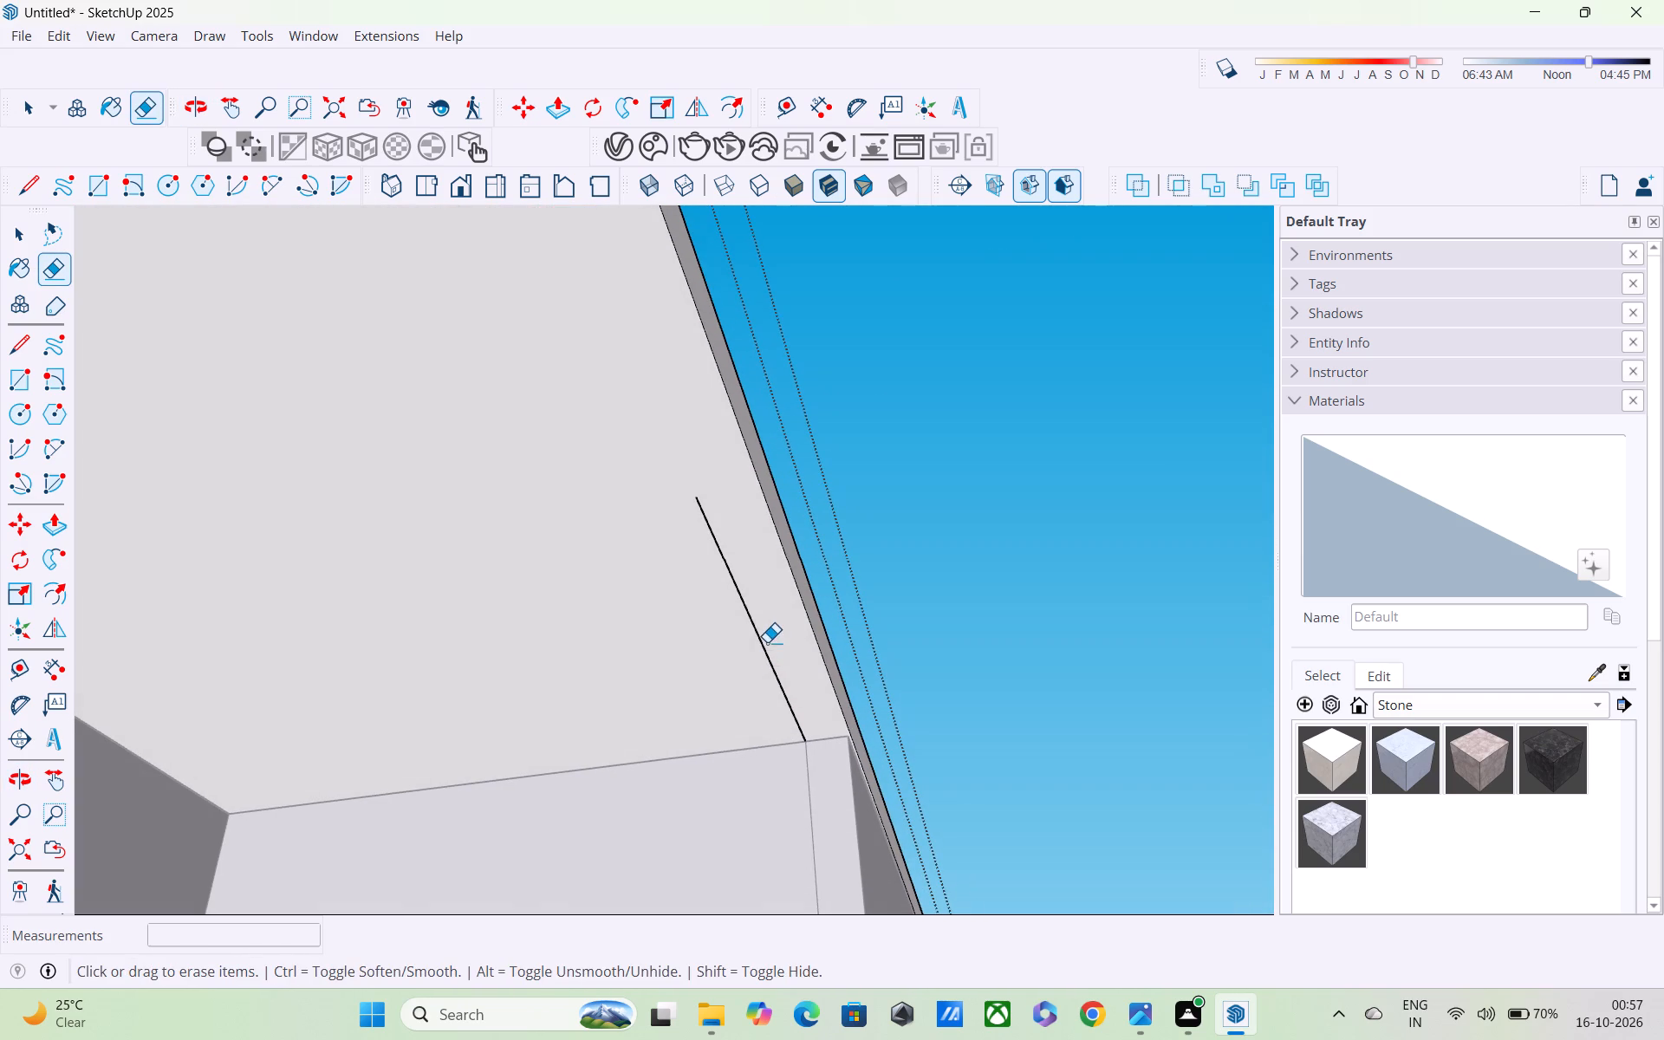
pyautogui.click(719, 547)
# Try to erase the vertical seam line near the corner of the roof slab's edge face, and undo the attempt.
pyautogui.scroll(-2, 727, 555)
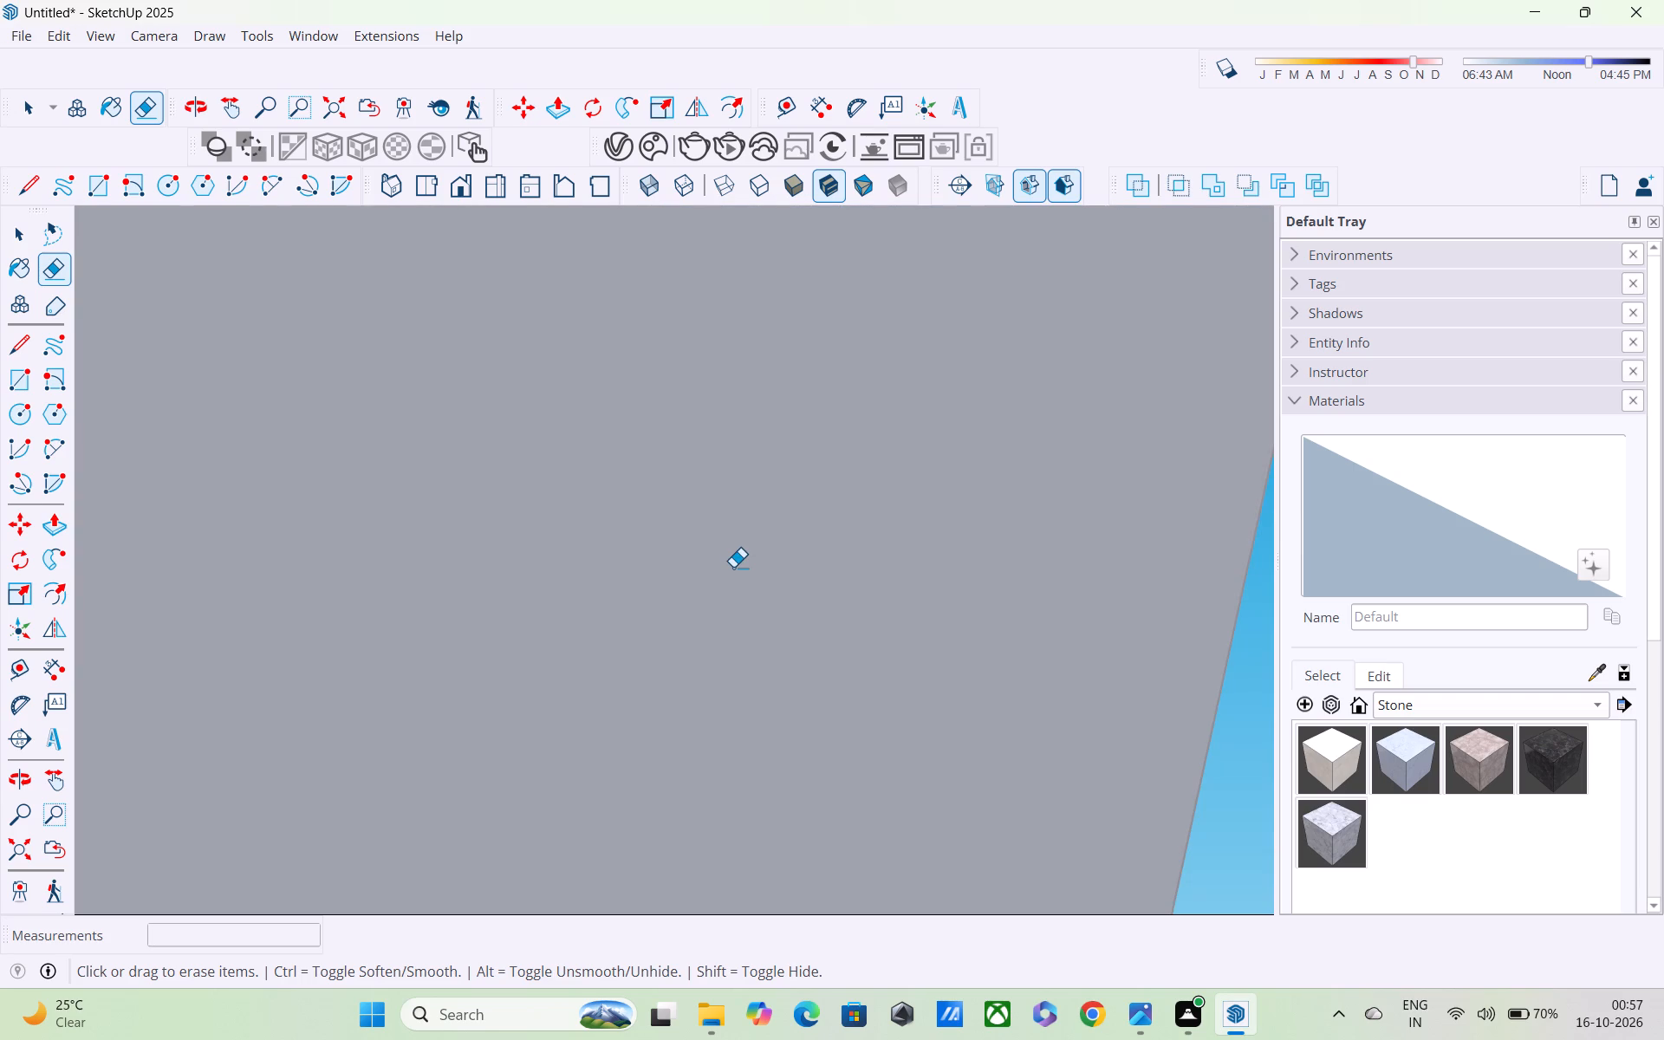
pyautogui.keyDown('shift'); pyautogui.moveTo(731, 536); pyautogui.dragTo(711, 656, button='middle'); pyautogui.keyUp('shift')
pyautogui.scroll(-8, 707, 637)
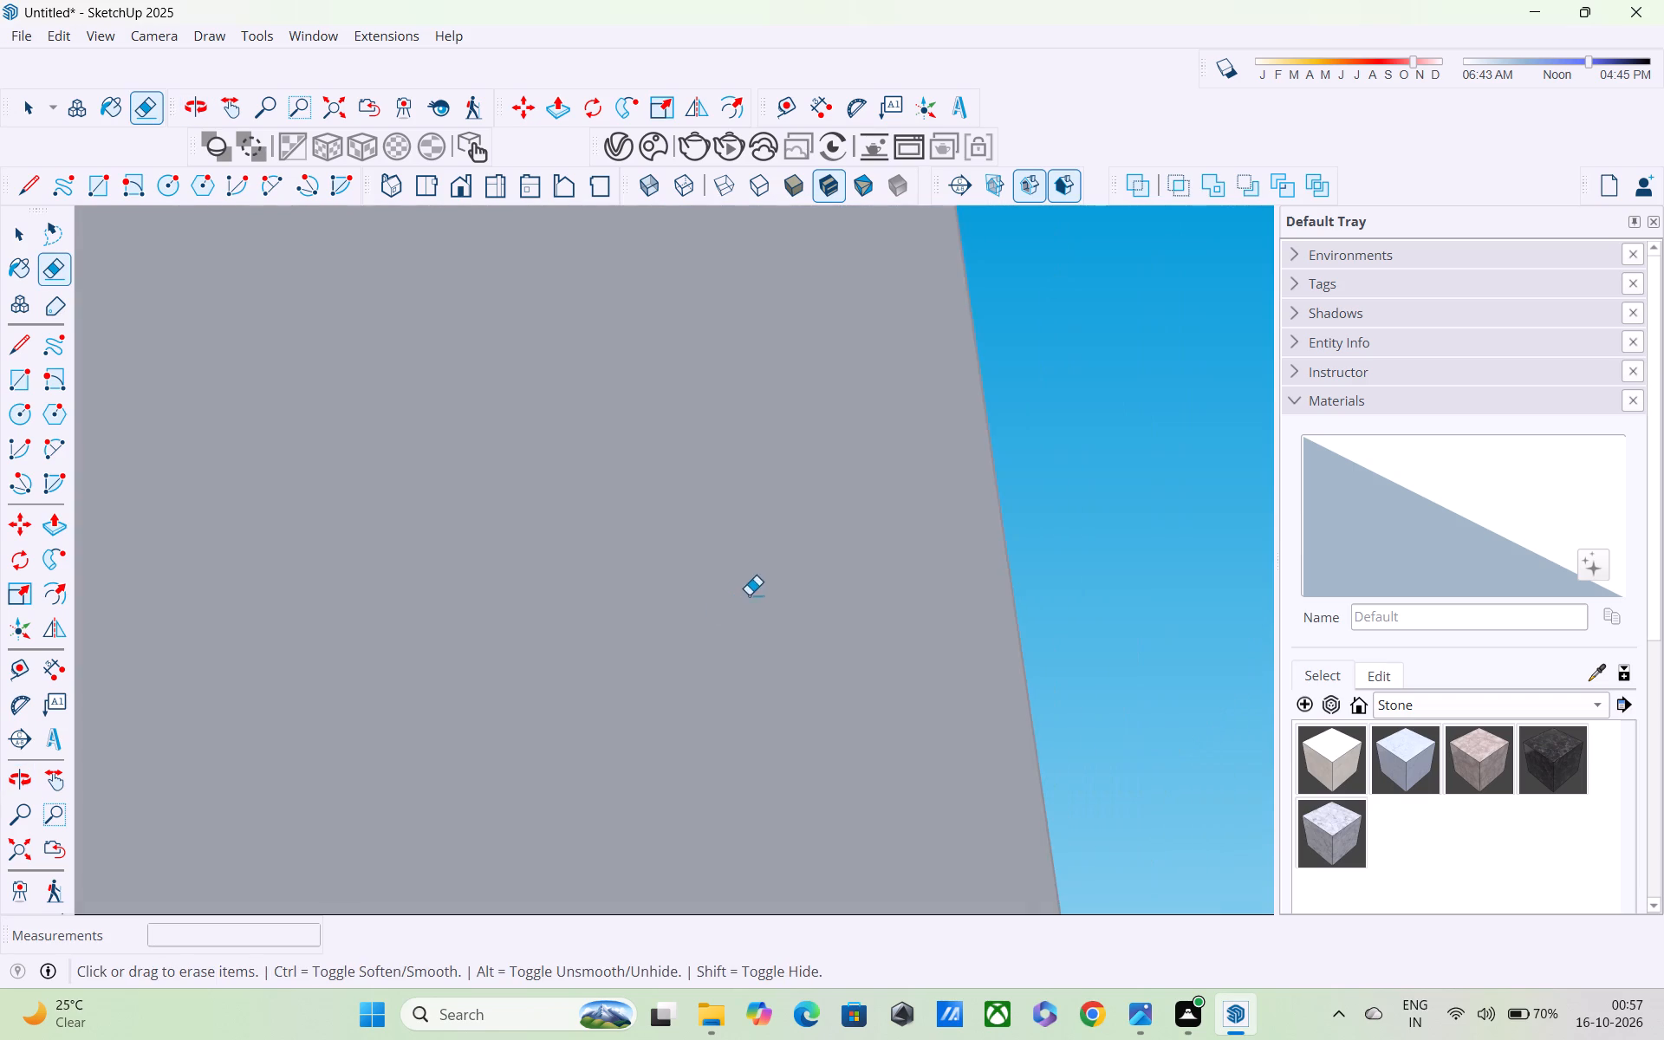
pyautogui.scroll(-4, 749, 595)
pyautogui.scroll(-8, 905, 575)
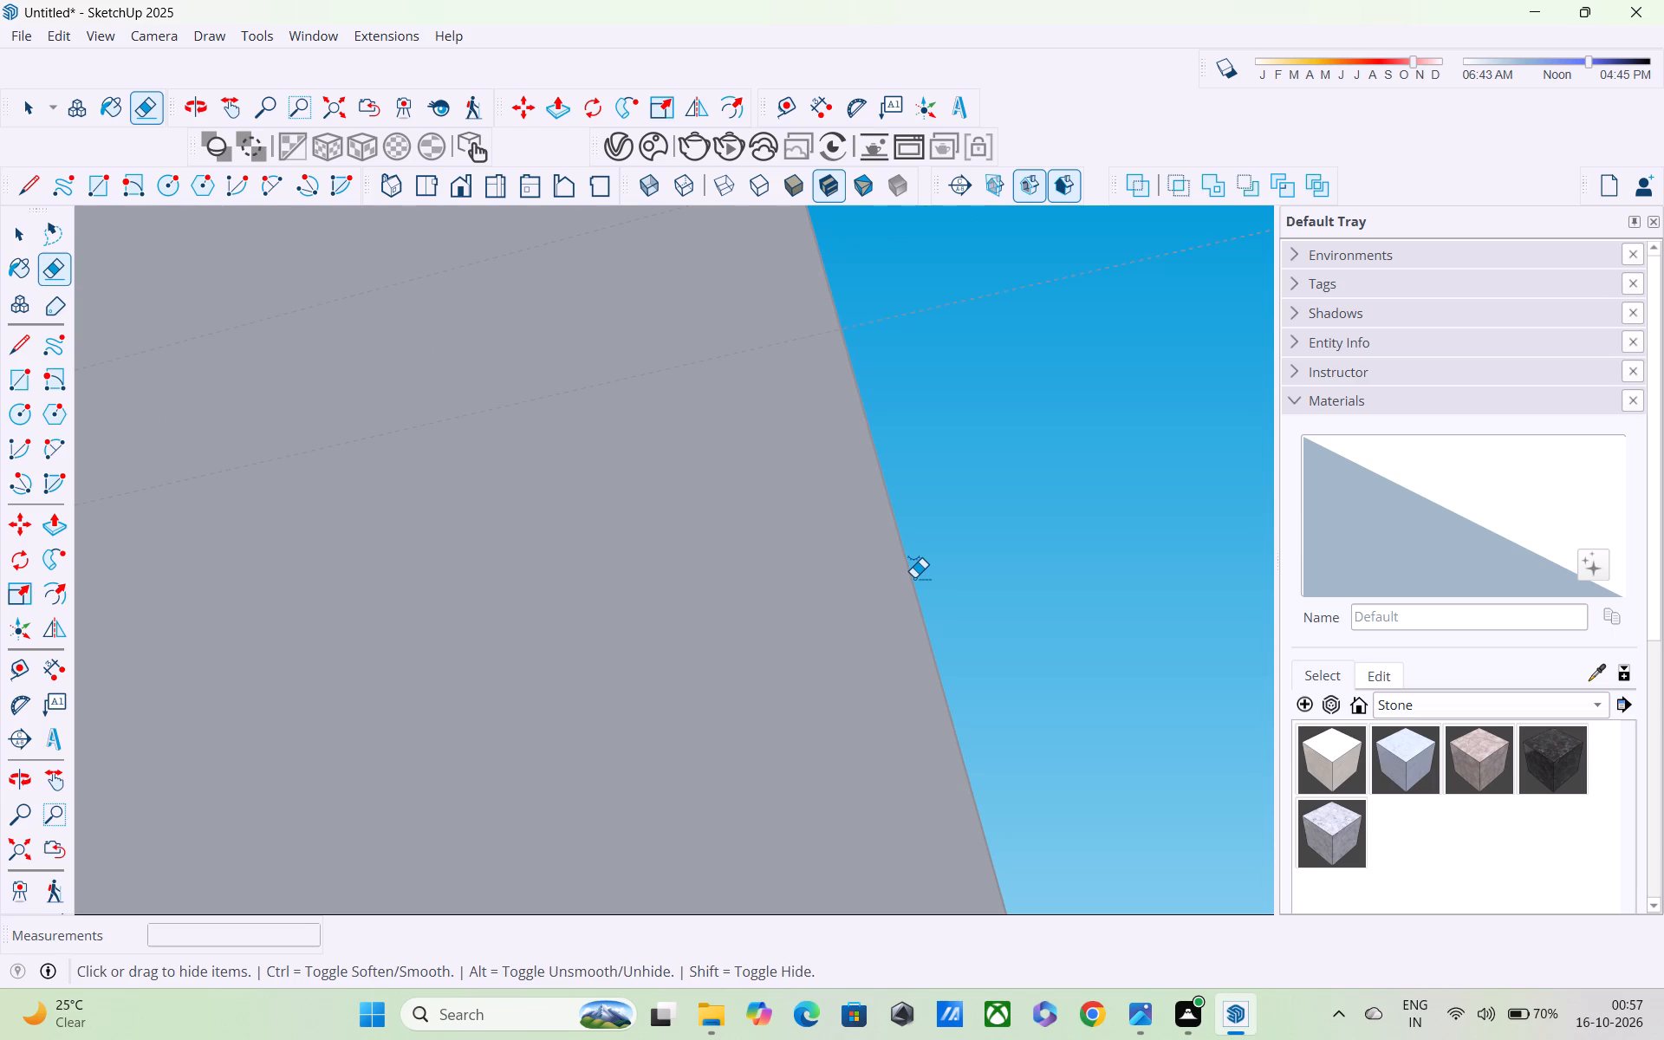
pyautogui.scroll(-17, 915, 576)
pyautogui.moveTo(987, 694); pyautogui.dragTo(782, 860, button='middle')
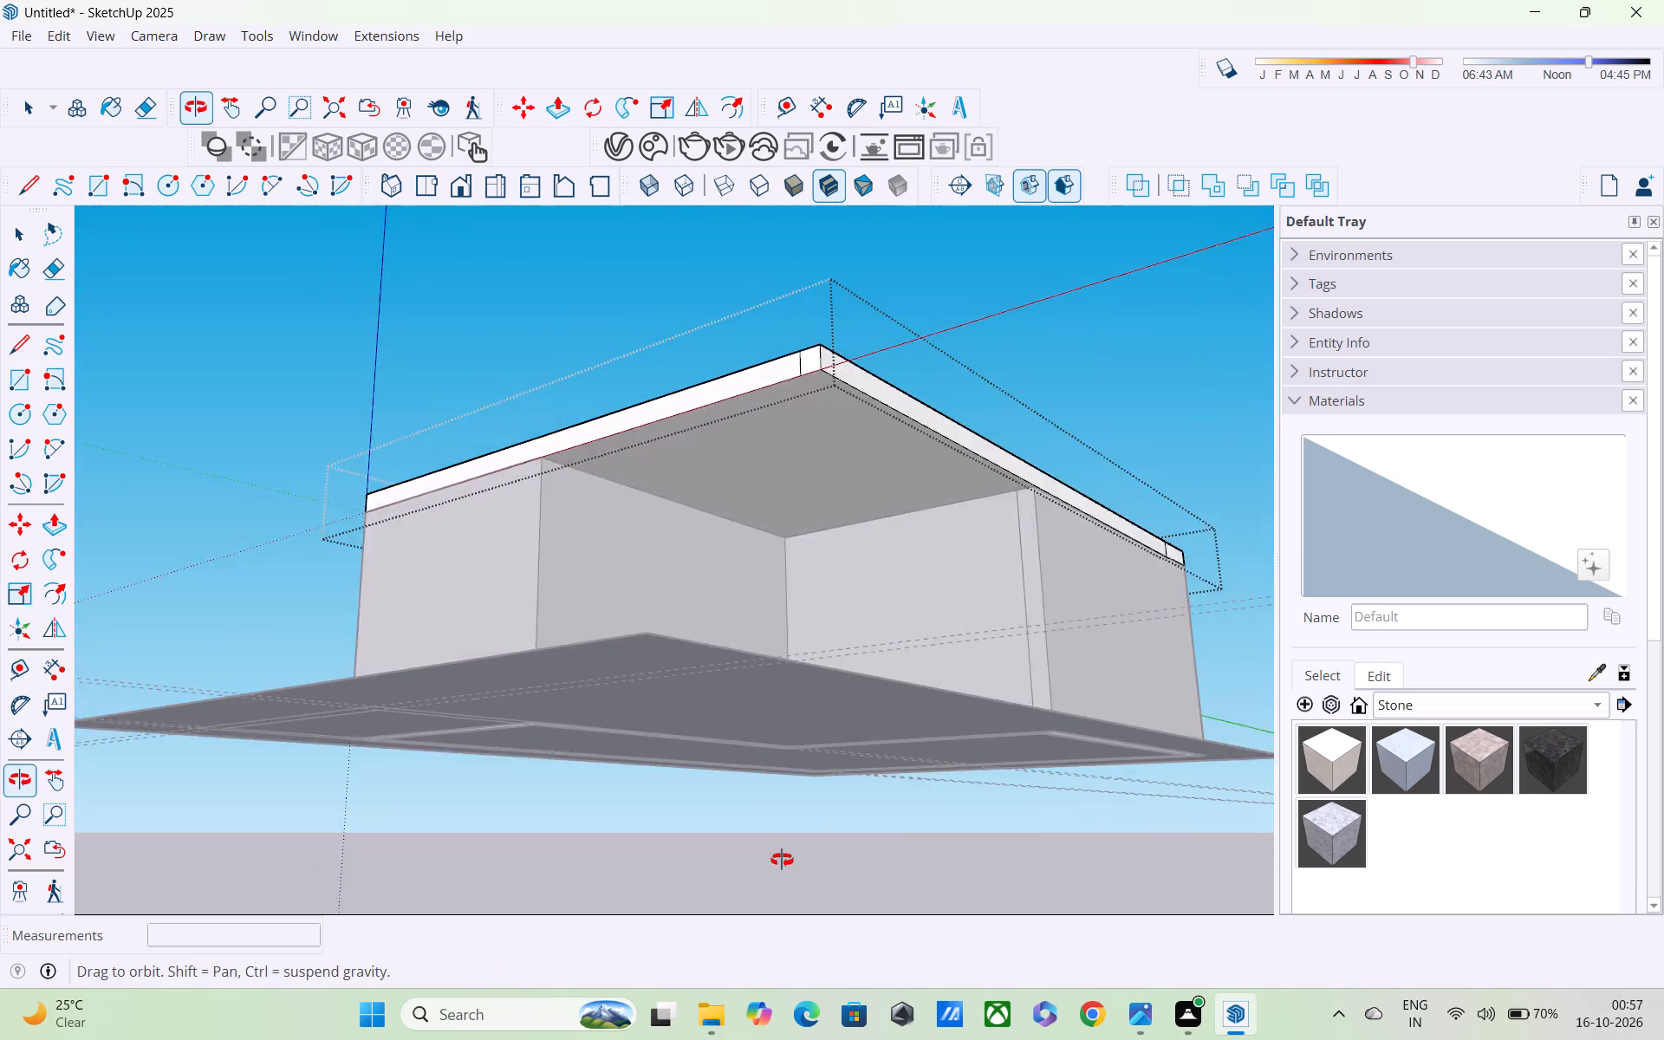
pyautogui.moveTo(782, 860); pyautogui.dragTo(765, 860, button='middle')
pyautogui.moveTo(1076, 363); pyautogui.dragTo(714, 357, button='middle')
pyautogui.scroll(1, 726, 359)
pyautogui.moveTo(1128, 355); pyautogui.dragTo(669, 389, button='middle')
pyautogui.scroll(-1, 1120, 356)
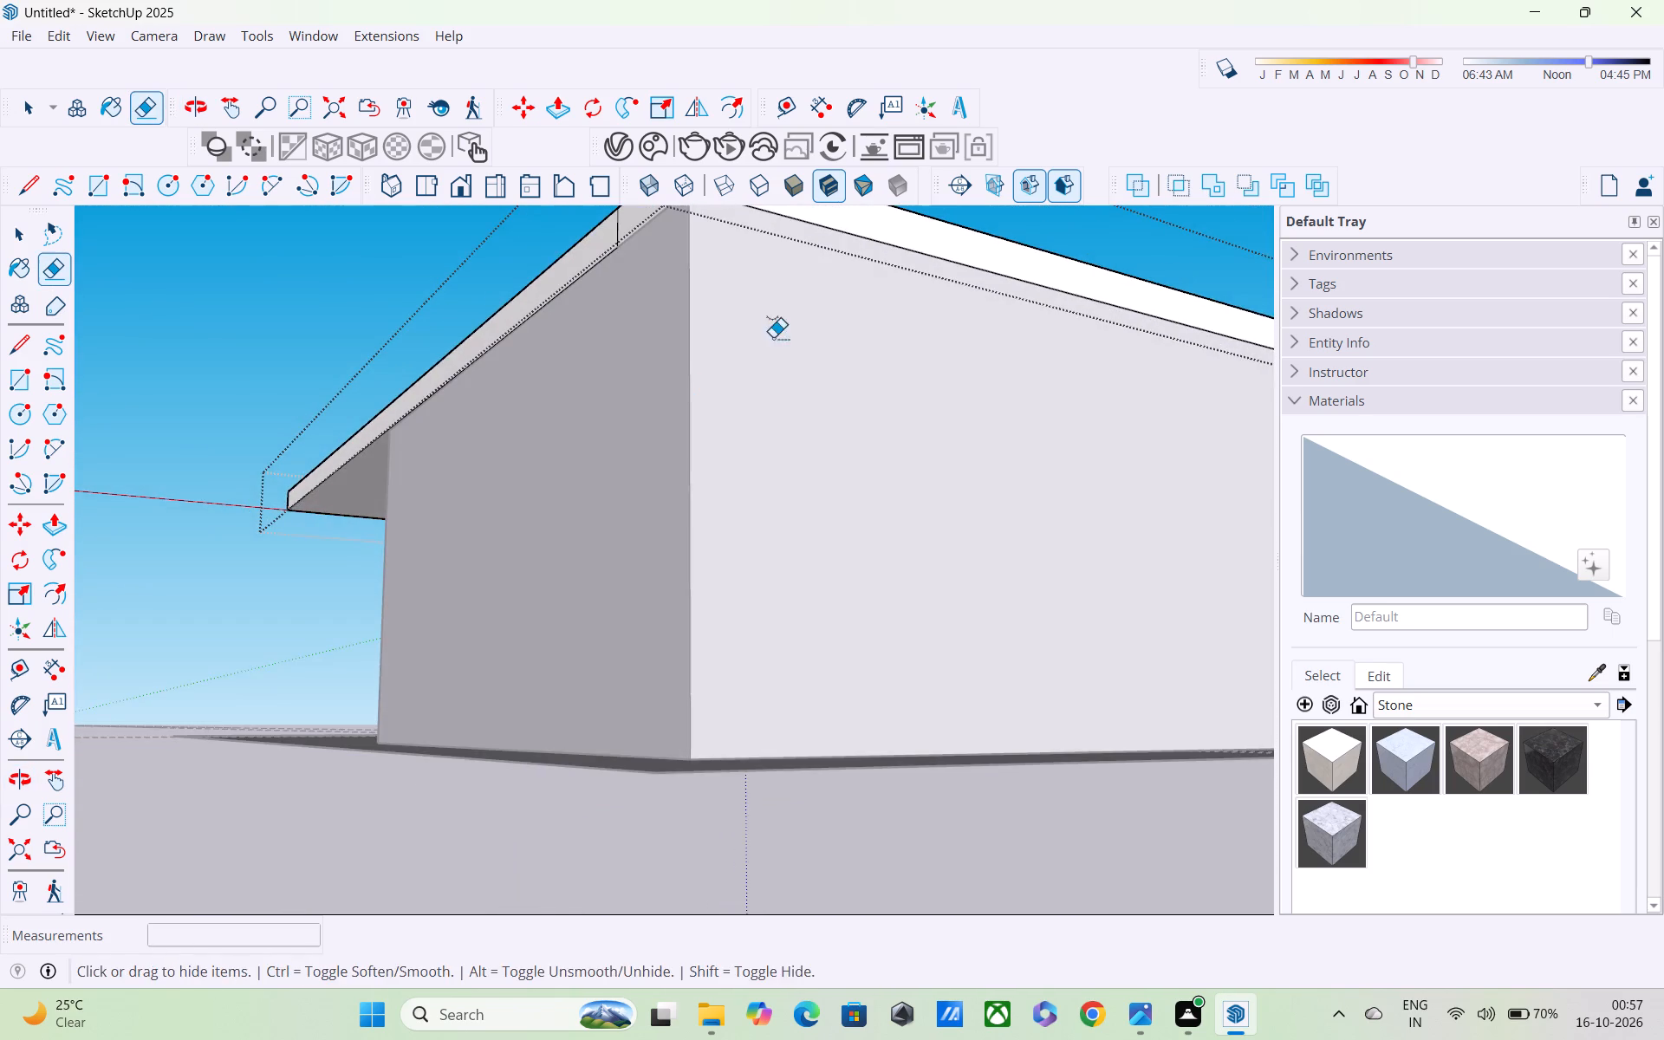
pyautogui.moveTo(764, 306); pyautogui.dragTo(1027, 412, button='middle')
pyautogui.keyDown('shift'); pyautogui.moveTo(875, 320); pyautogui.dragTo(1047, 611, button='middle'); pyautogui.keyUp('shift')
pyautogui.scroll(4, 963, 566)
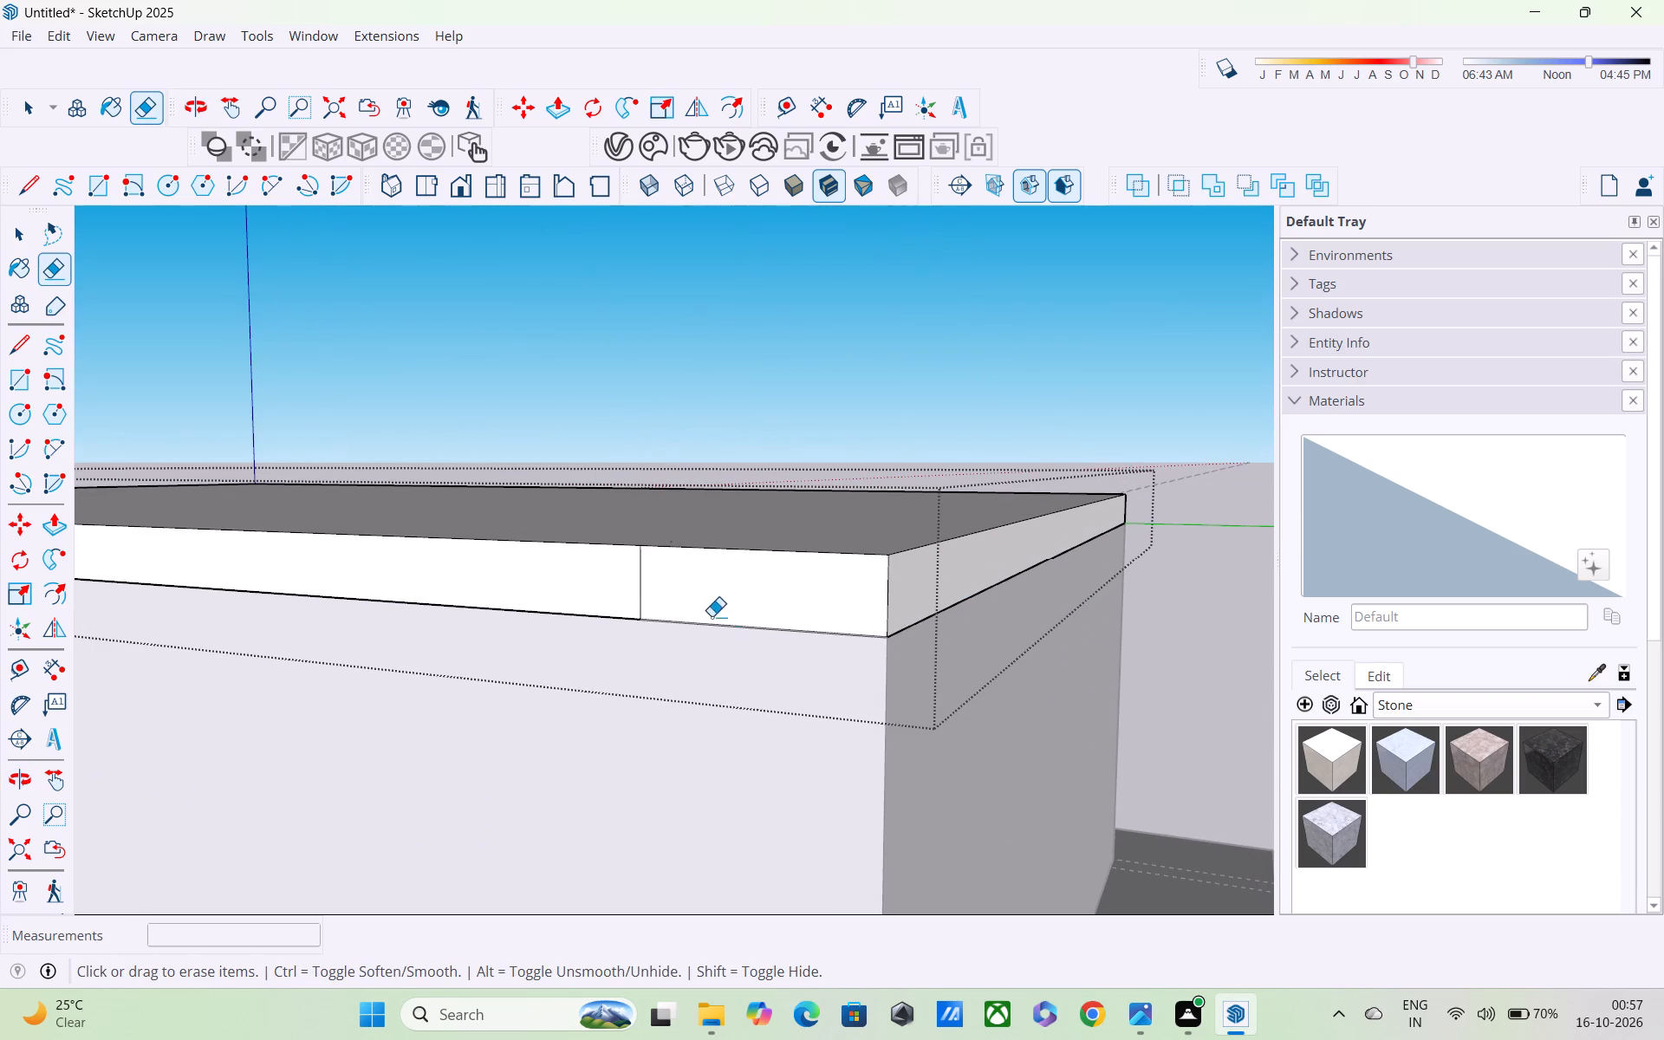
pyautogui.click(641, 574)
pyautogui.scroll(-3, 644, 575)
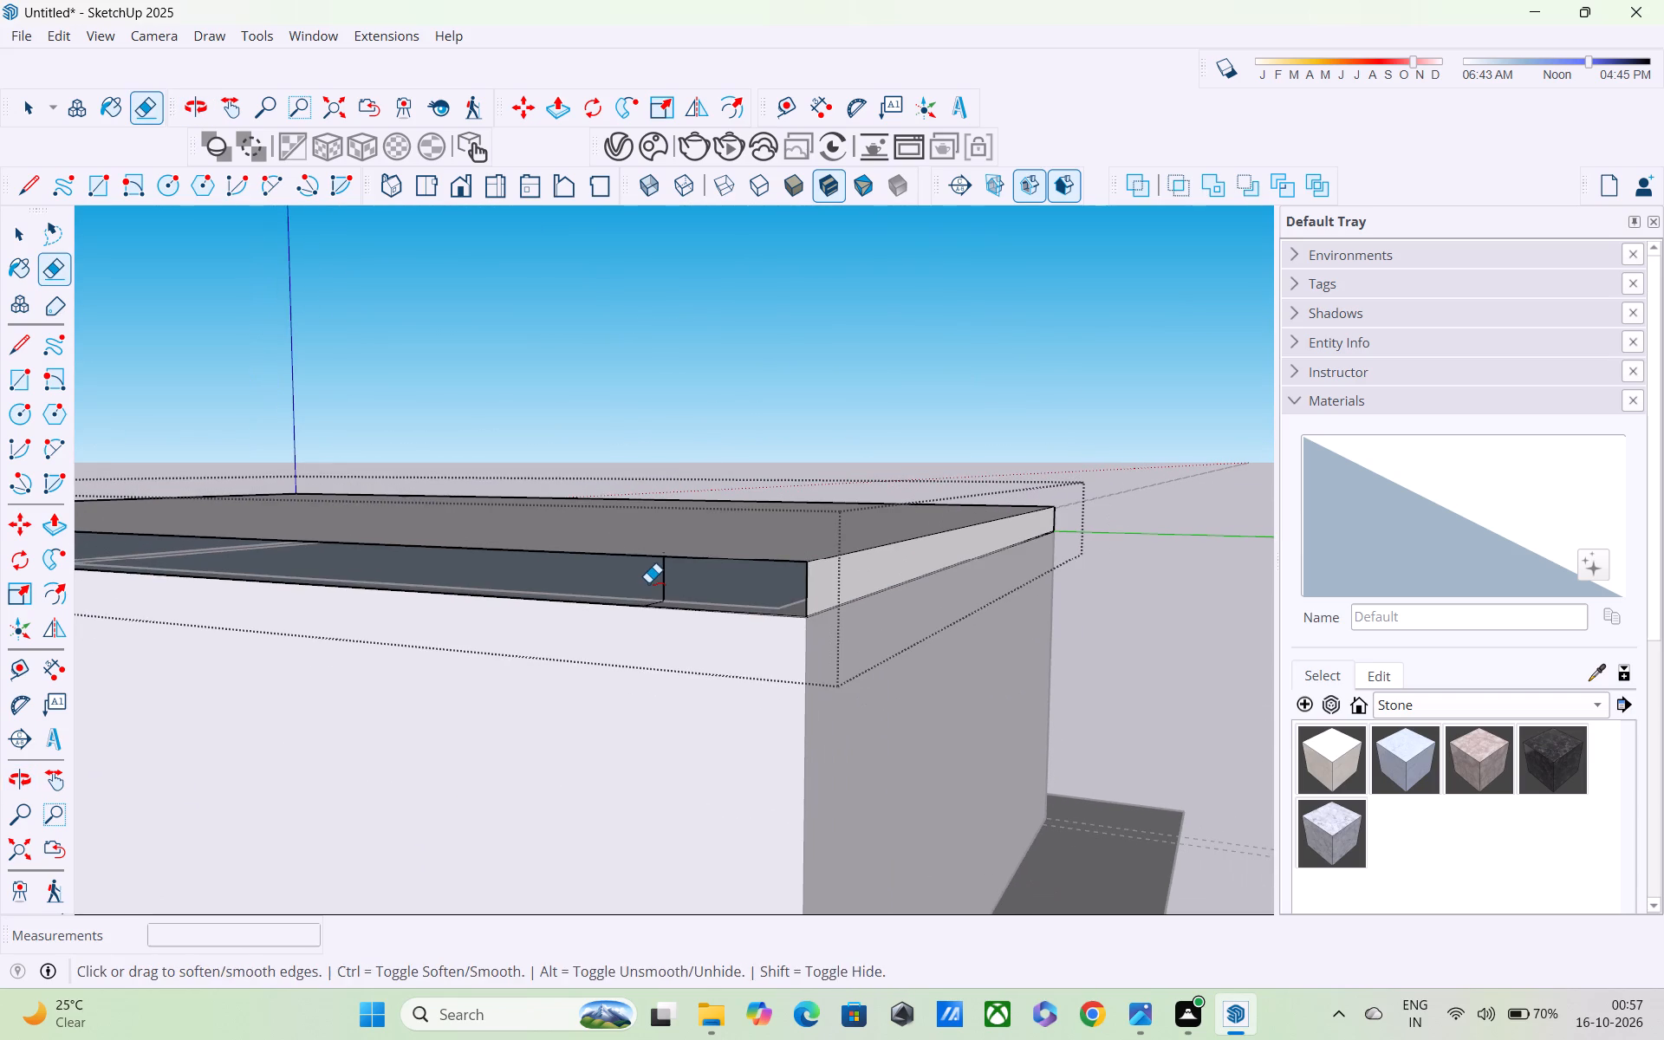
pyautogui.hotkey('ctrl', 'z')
# Examine the roof slab's edge faces, corners and underside from all around for leftover seam lines.
pyautogui.moveTo(653, 598); pyautogui.dragTo(1148, 620, button='middle')
pyautogui.scroll(1, 1148, 620)
pyautogui.scroll(-5, 622, 592)
pyautogui.scroll(-1, 548, 619)
pyautogui.keyDown('shift'); pyautogui.moveTo(562, 627); pyautogui.dragTo(744, 633, button='middle'); pyautogui.keyUp('shift')
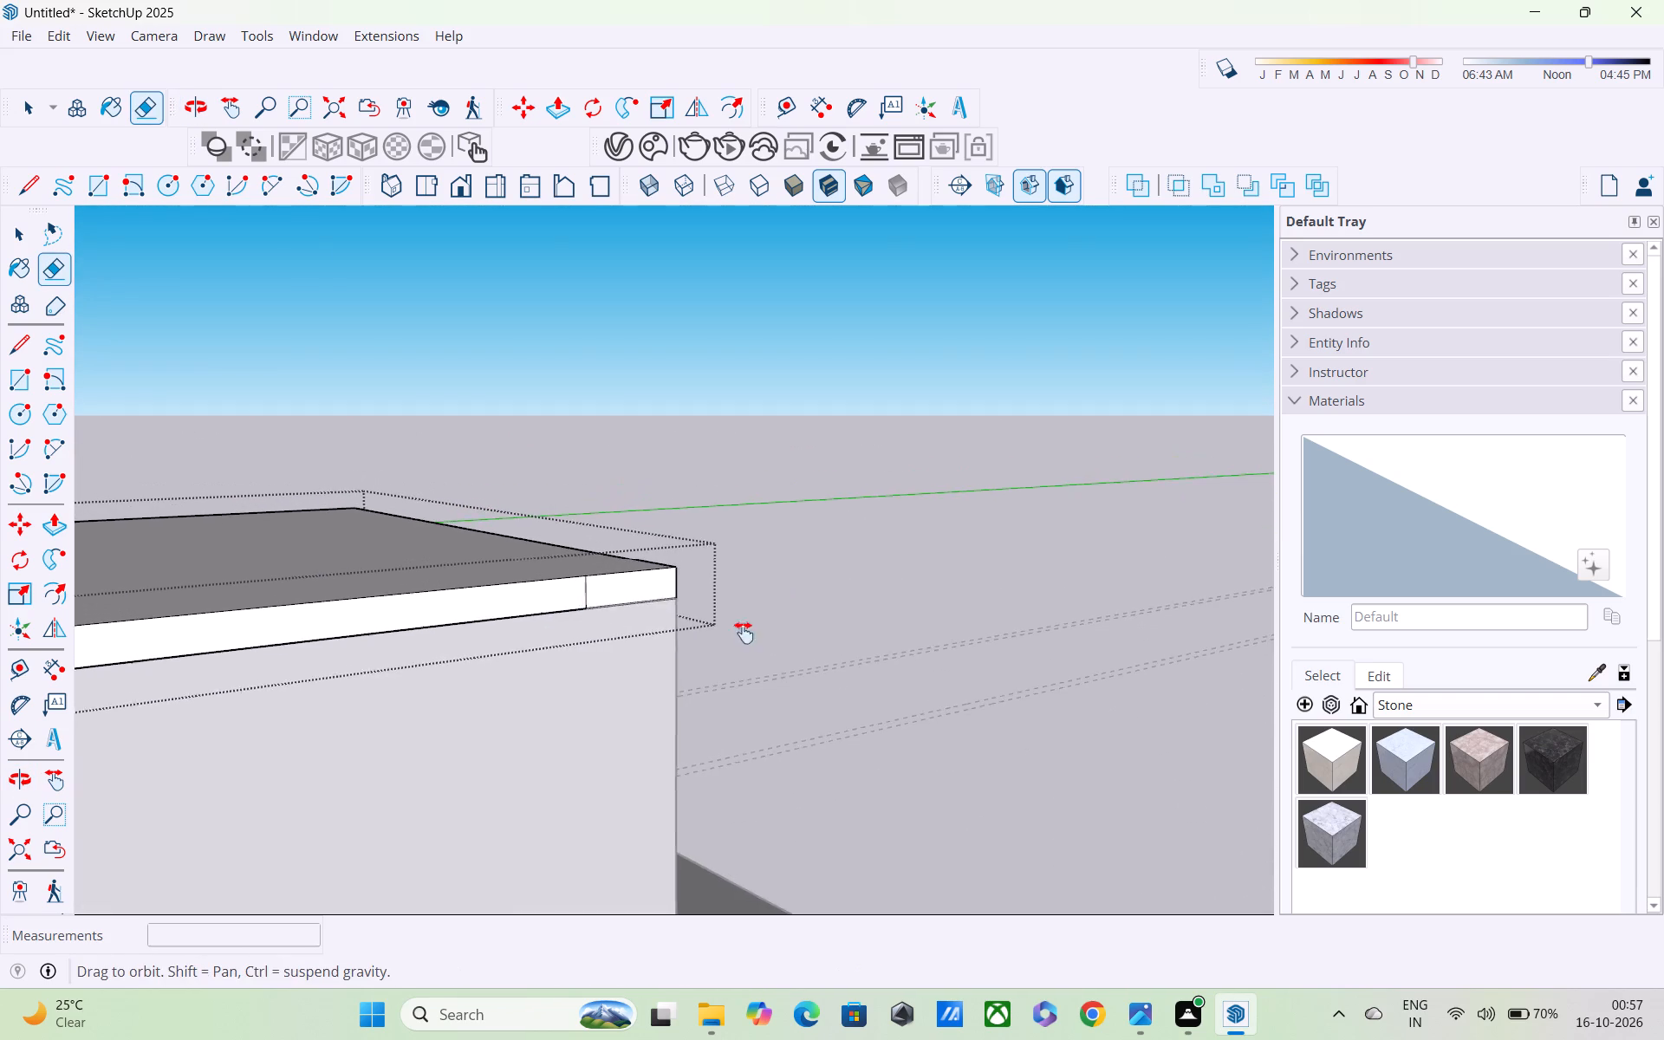
pyautogui.keyDown('shift'); pyautogui.moveTo(744, 633); pyautogui.dragTo(1258, 544, button='middle'); pyautogui.keyUp('shift')
pyautogui.scroll(1, 1258, 542)
pyautogui.scroll(-5, 1039, 561)
pyautogui.scroll(1, 633, 661)
pyautogui.moveTo(555, 669); pyautogui.dragTo(1212, 553, button='middle')
pyautogui.moveTo(1157, 561); pyautogui.dragTo(874, 596, button='middle')
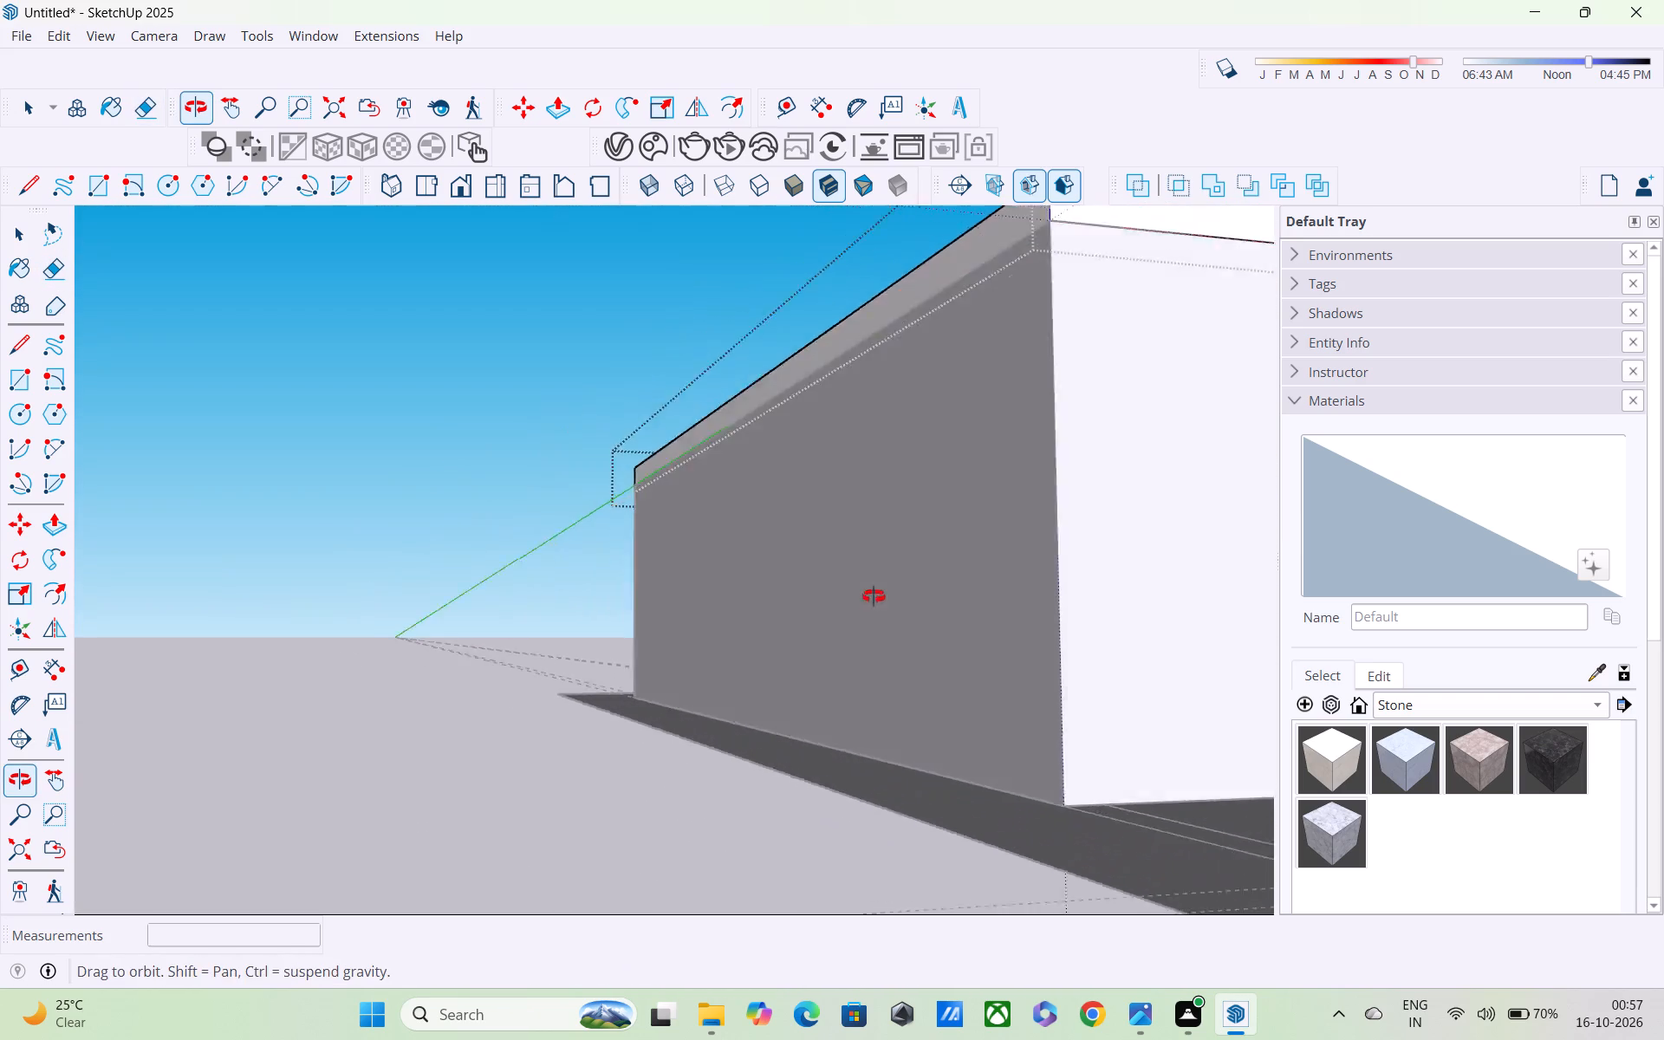
pyautogui.moveTo(874, 596); pyautogui.dragTo(868, 597, button='middle')
pyautogui.scroll(-5, 875, 586)
pyautogui.keyDown('shift'); pyautogui.moveTo(926, 588); pyautogui.dragTo(620, 512, button='middle'); pyautogui.keyUp('shift')
pyautogui.keyDown('shift'); pyautogui.scroll(1, 620, 512); pyautogui.keyUp('shift')
pyautogui.scroll(-1, 1346, 366)
pyautogui.moveTo(1342, 370); pyautogui.dragTo(1174, 426, button='middle')
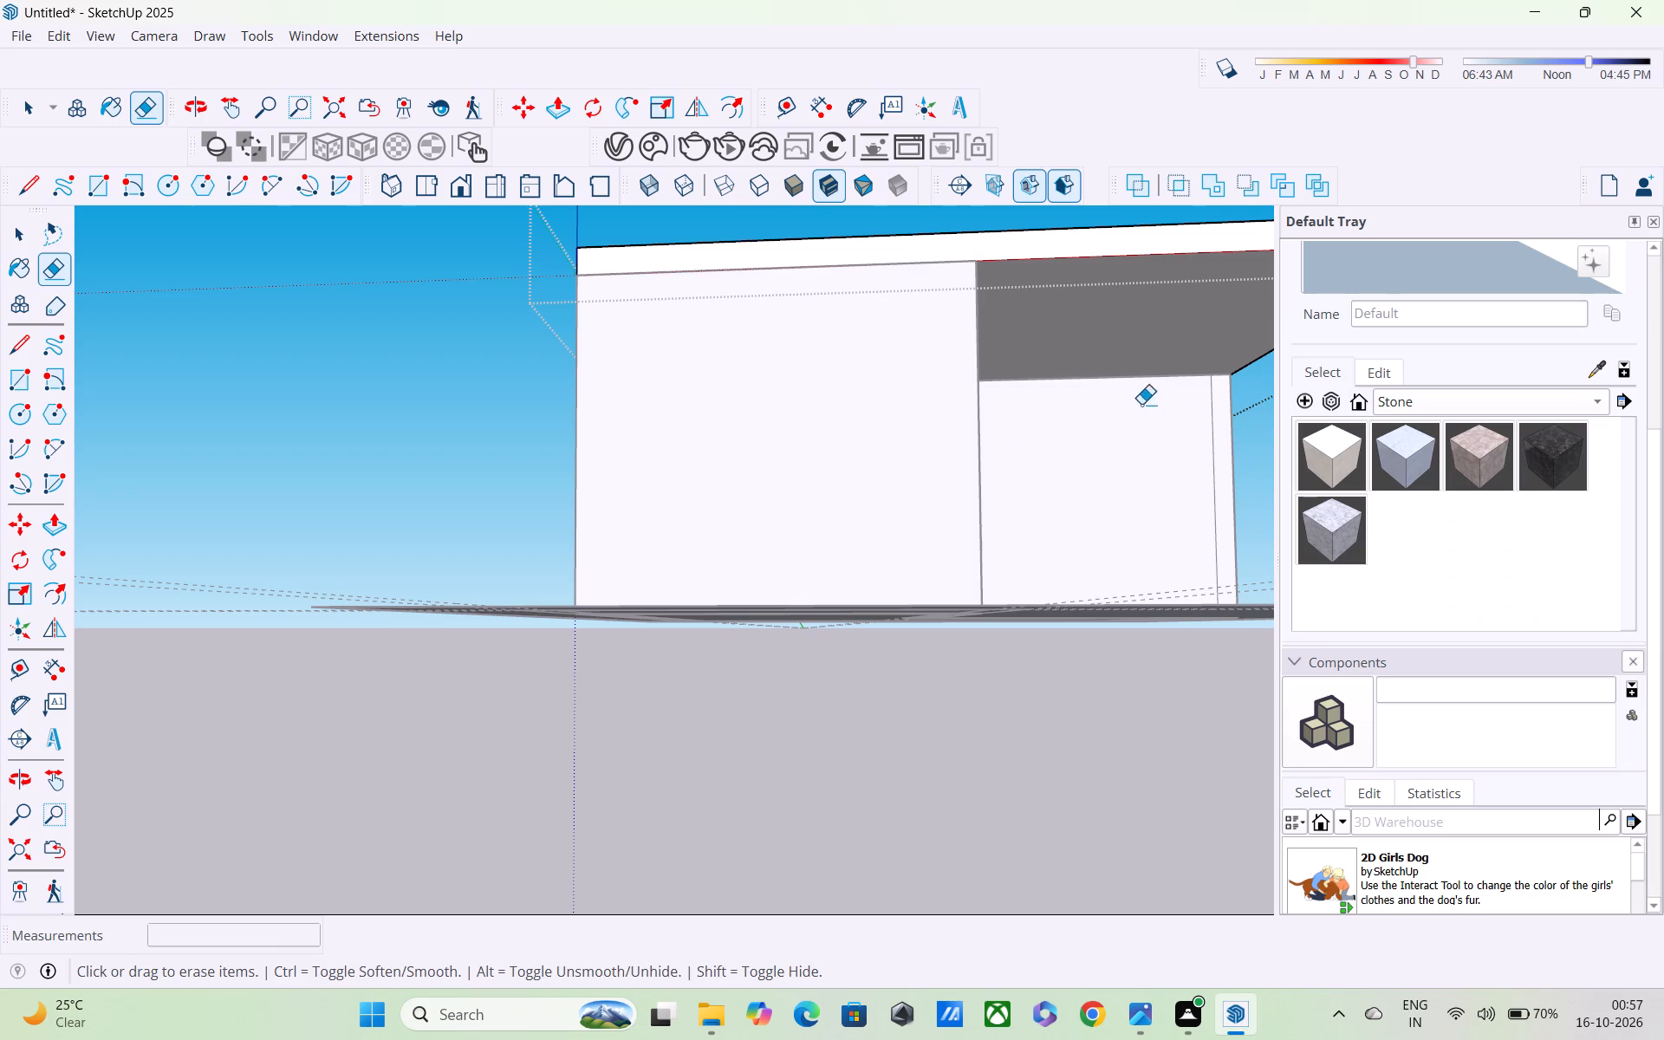
pyautogui.moveTo(1137, 393); pyautogui.dragTo(721, 544, button='middle')
pyautogui.scroll(3, 758, 511)
pyautogui.scroll(2, 806, 437)
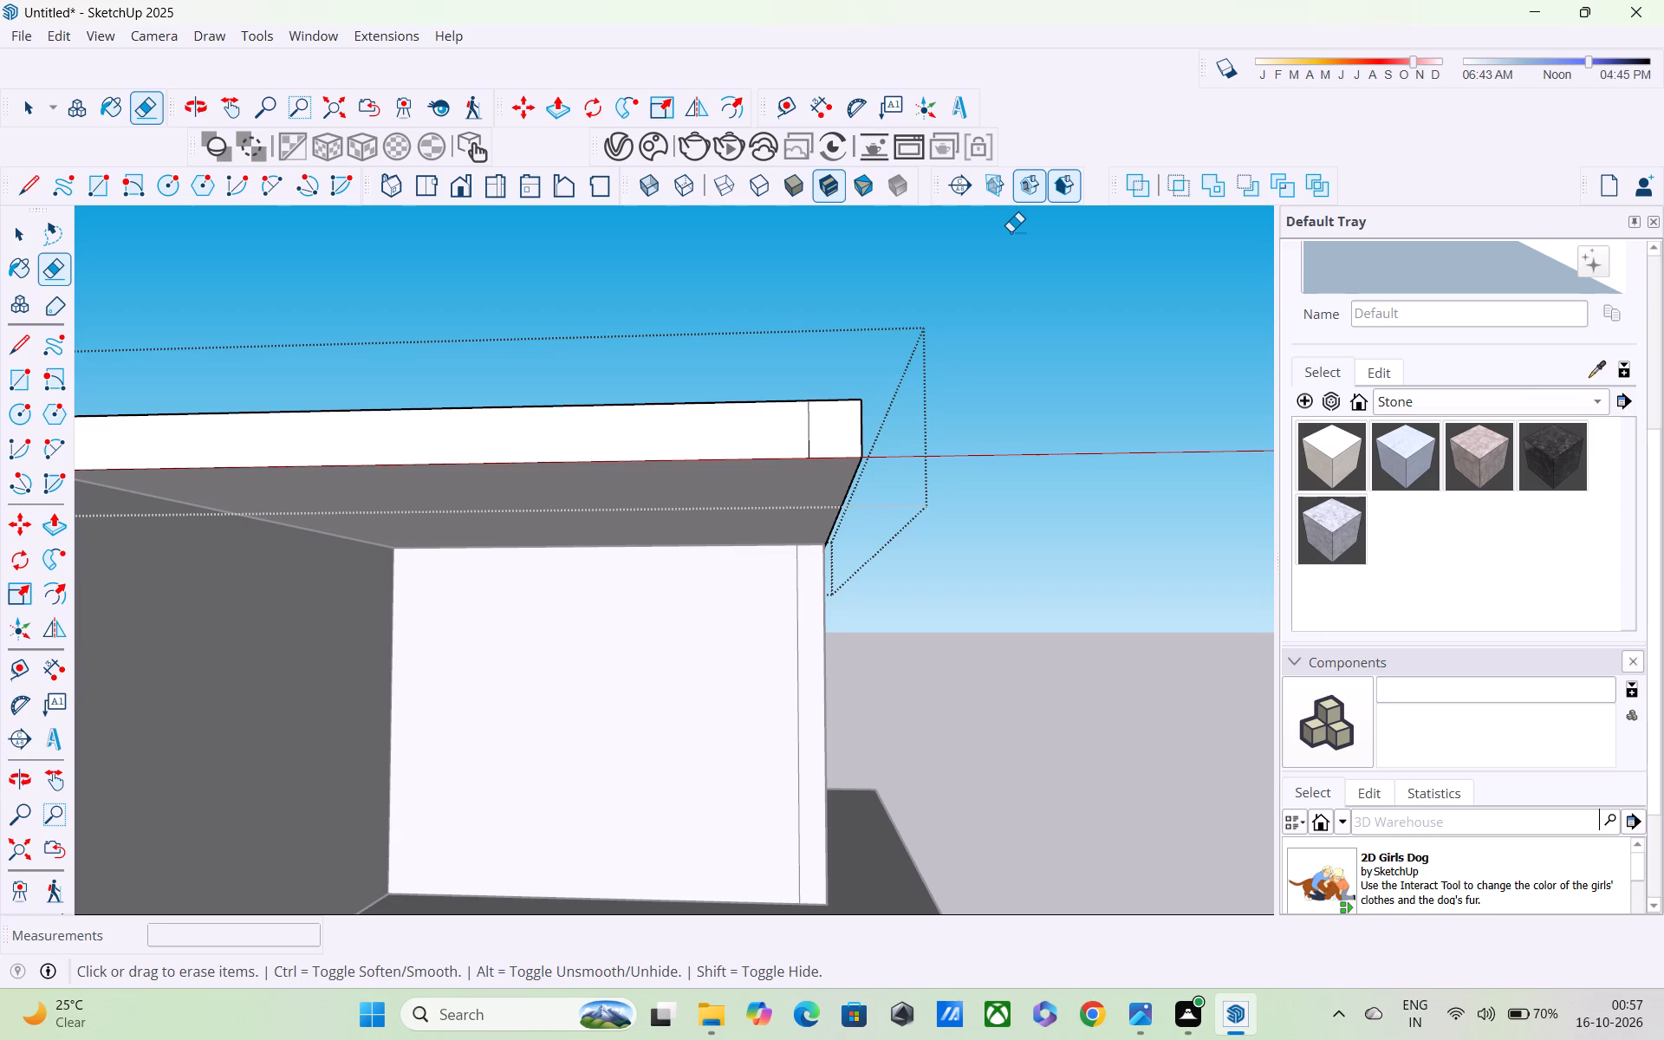
pyautogui.keyDown('shift'); pyautogui.moveTo(1011, 231); pyautogui.dragTo(1170, 302, button='middle'); pyautogui.keyUp('shift')
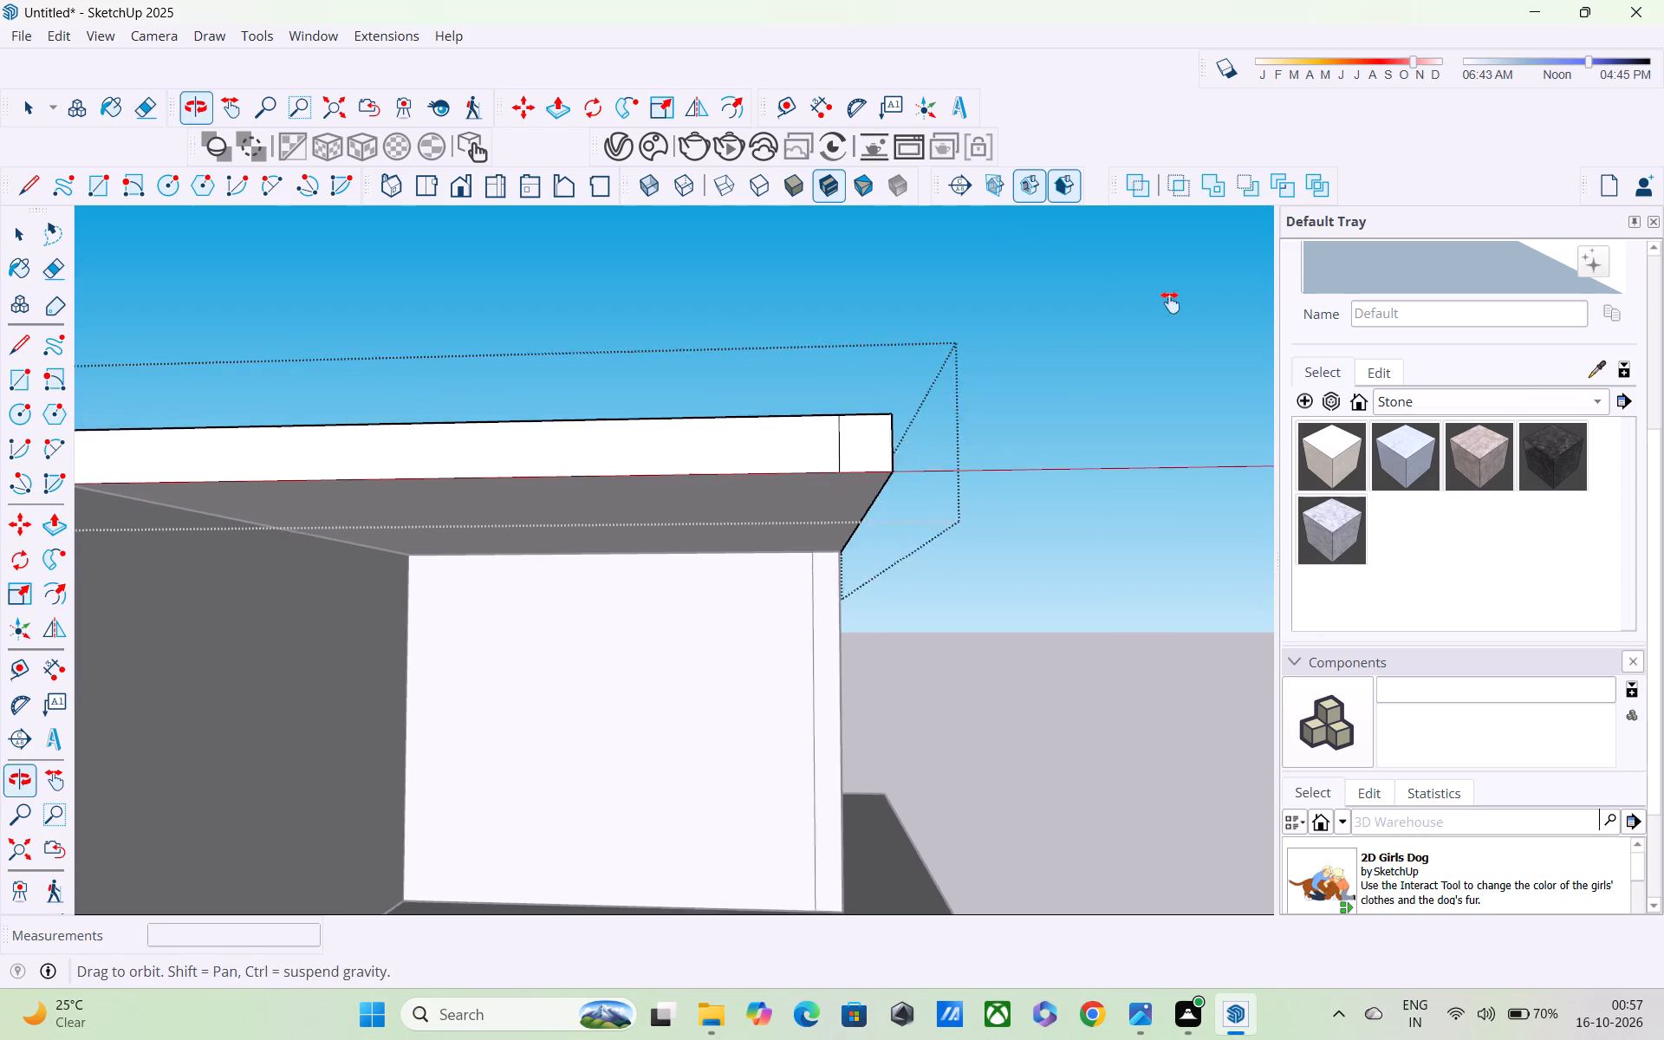
pyautogui.keyDown('shift'); pyautogui.moveTo(1170, 302); pyautogui.dragTo(1191, 320, button='middle'); pyautogui.keyUp('shift')
pyautogui.scroll(-5, 663, 341)
pyautogui.moveTo(627, 419); pyautogui.dragTo(770, 542, button='middle')
pyautogui.moveTo(607, 580); pyautogui.dragTo(683, 740, button='middle')
pyautogui.moveTo(640, 716); pyautogui.dragTo(647, 441, button='middle')
pyautogui.scroll(-4, 647, 441)
pyautogui.moveTo(644, 464); pyautogui.dragTo(657, 634, button='middle')
pyautogui.scroll(2, 657, 634)
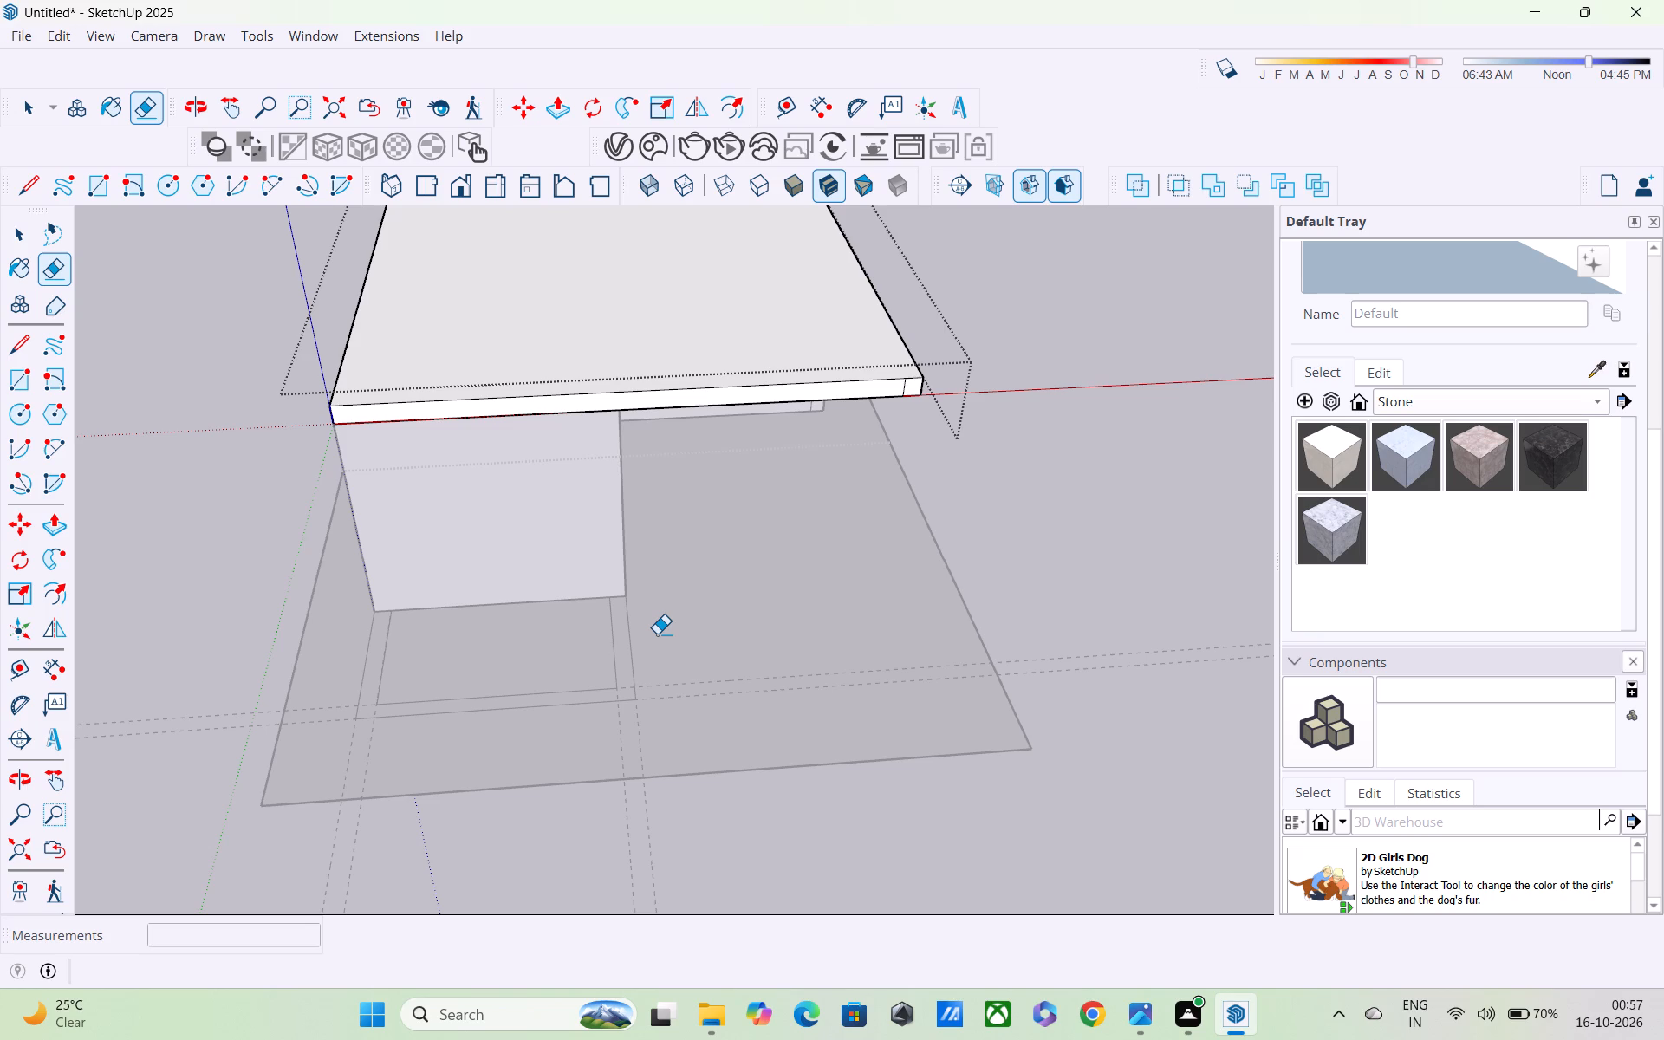
# Exit editing of the roof slab group.
pyautogui.press('Escape')
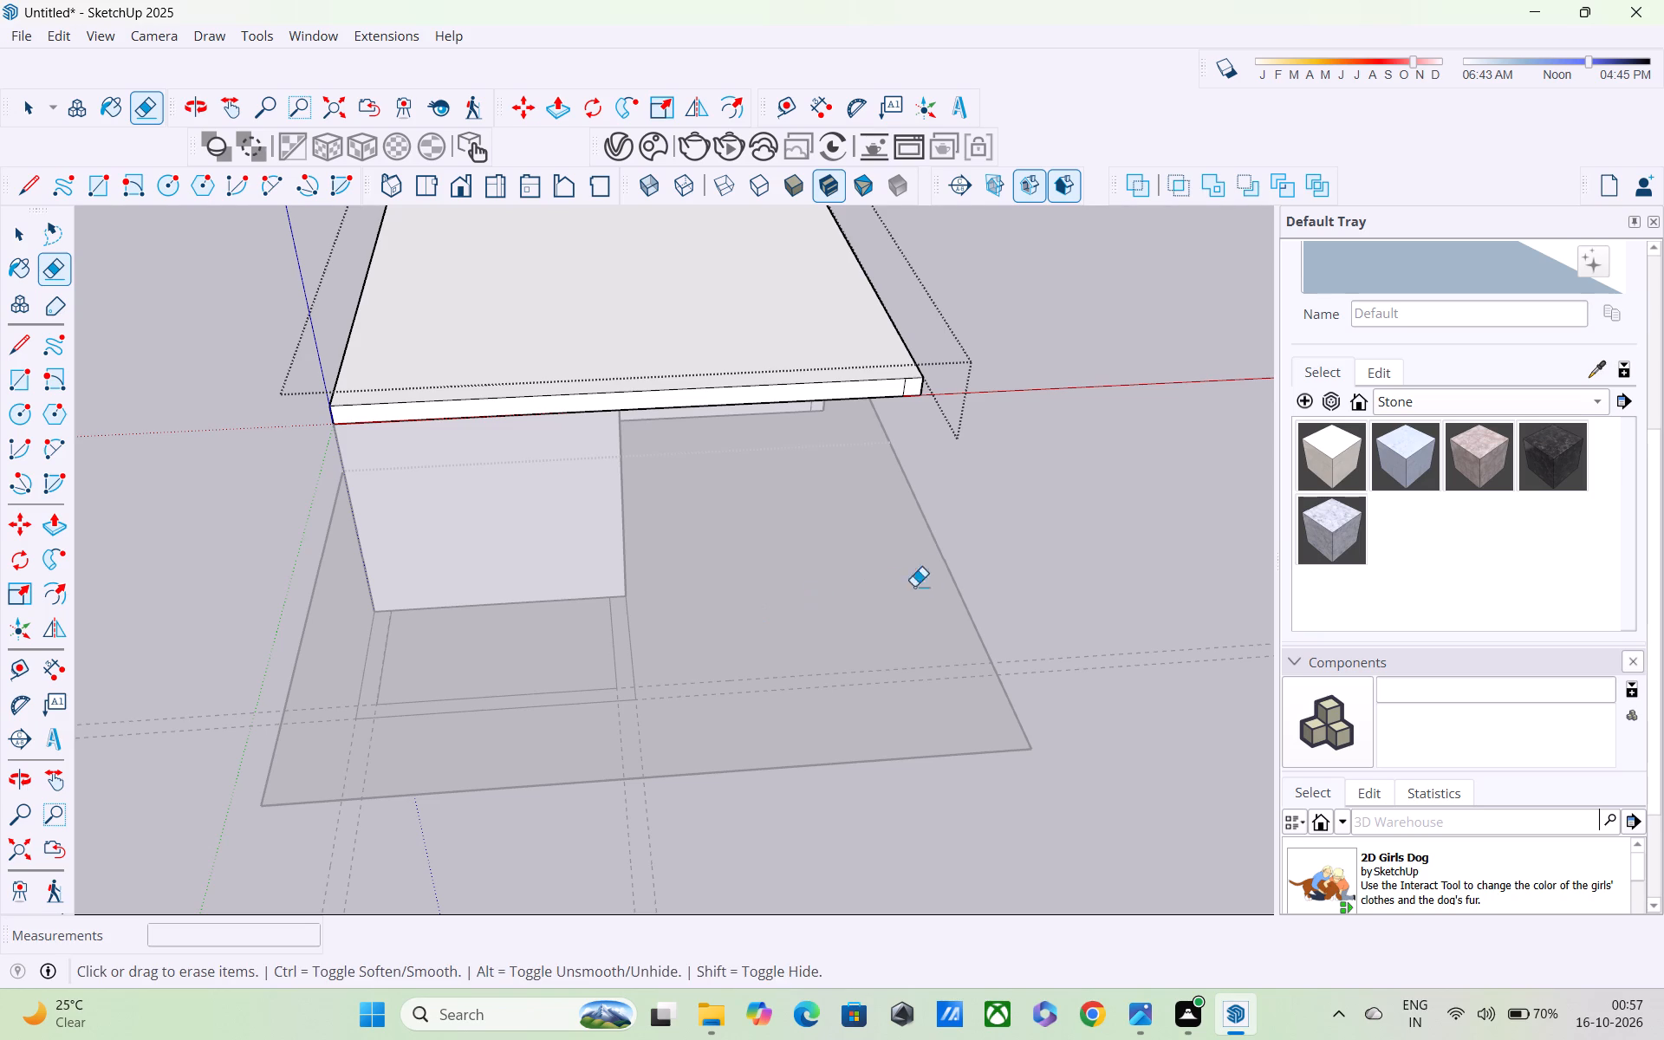
pyautogui.press('space')
pyautogui.click(1046, 528)
# Move the separate modified wall copy onto the roof slab, snapping its bottom front corner to the slab's matching top corner.
pyautogui.moveTo(974, 528); pyautogui.dragTo(927, 332, button='middle')
pyautogui.scroll(4, 728, 471)
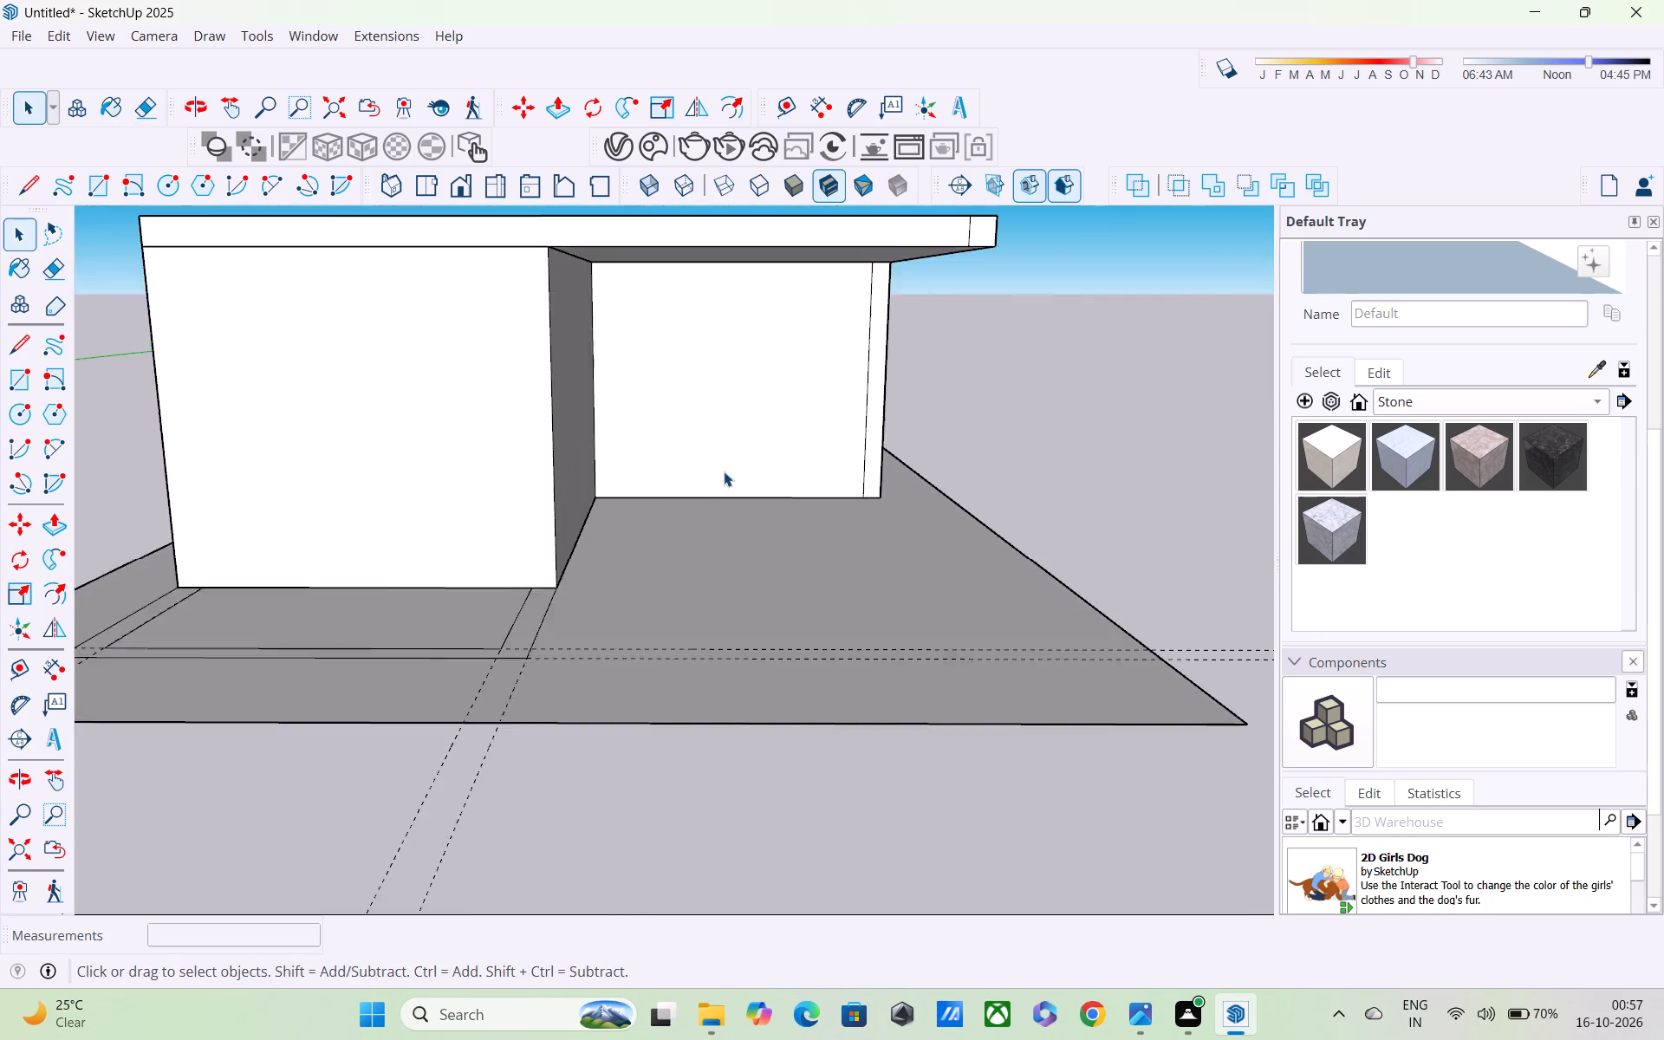
pyautogui.moveTo(720, 484); pyautogui.dragTo(745, 626, button='middle')
pyautogui.scroll(-5, 745, 599)
pyautogui.keyDown('shift'); pyautogui.moveTo(742, 594); pyautogui.dragTo(300, 604, button='middle'); pyautogui.keyUp('shift')
pyautogui.scroll(-4, 603, 567)
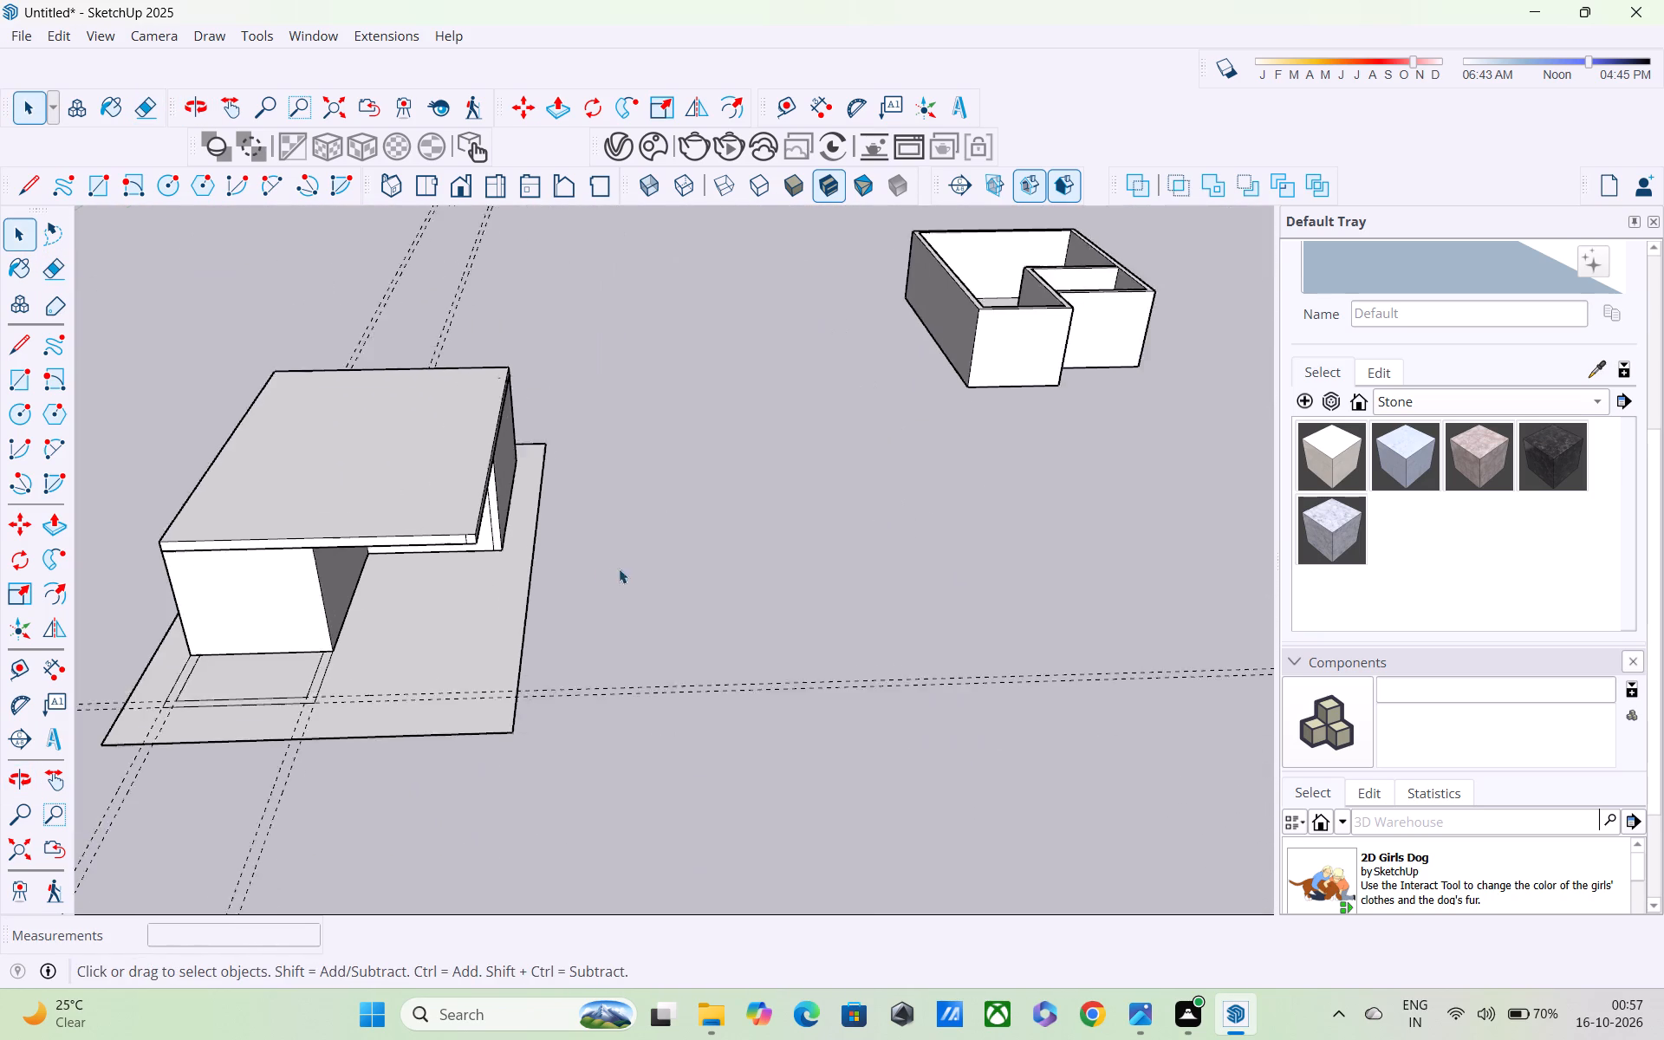
pyautogui.scroll(-2, 619, 569)
pyautogui.keyDown('shift'); pyautogui.moveTo(891, 493); pyautogui.dragTo(847, 549, button='middle'); pyautogui.keyUp('shift')
pyautogui.scroll(4, 939, 469)
pyautogui.click(888, 429)
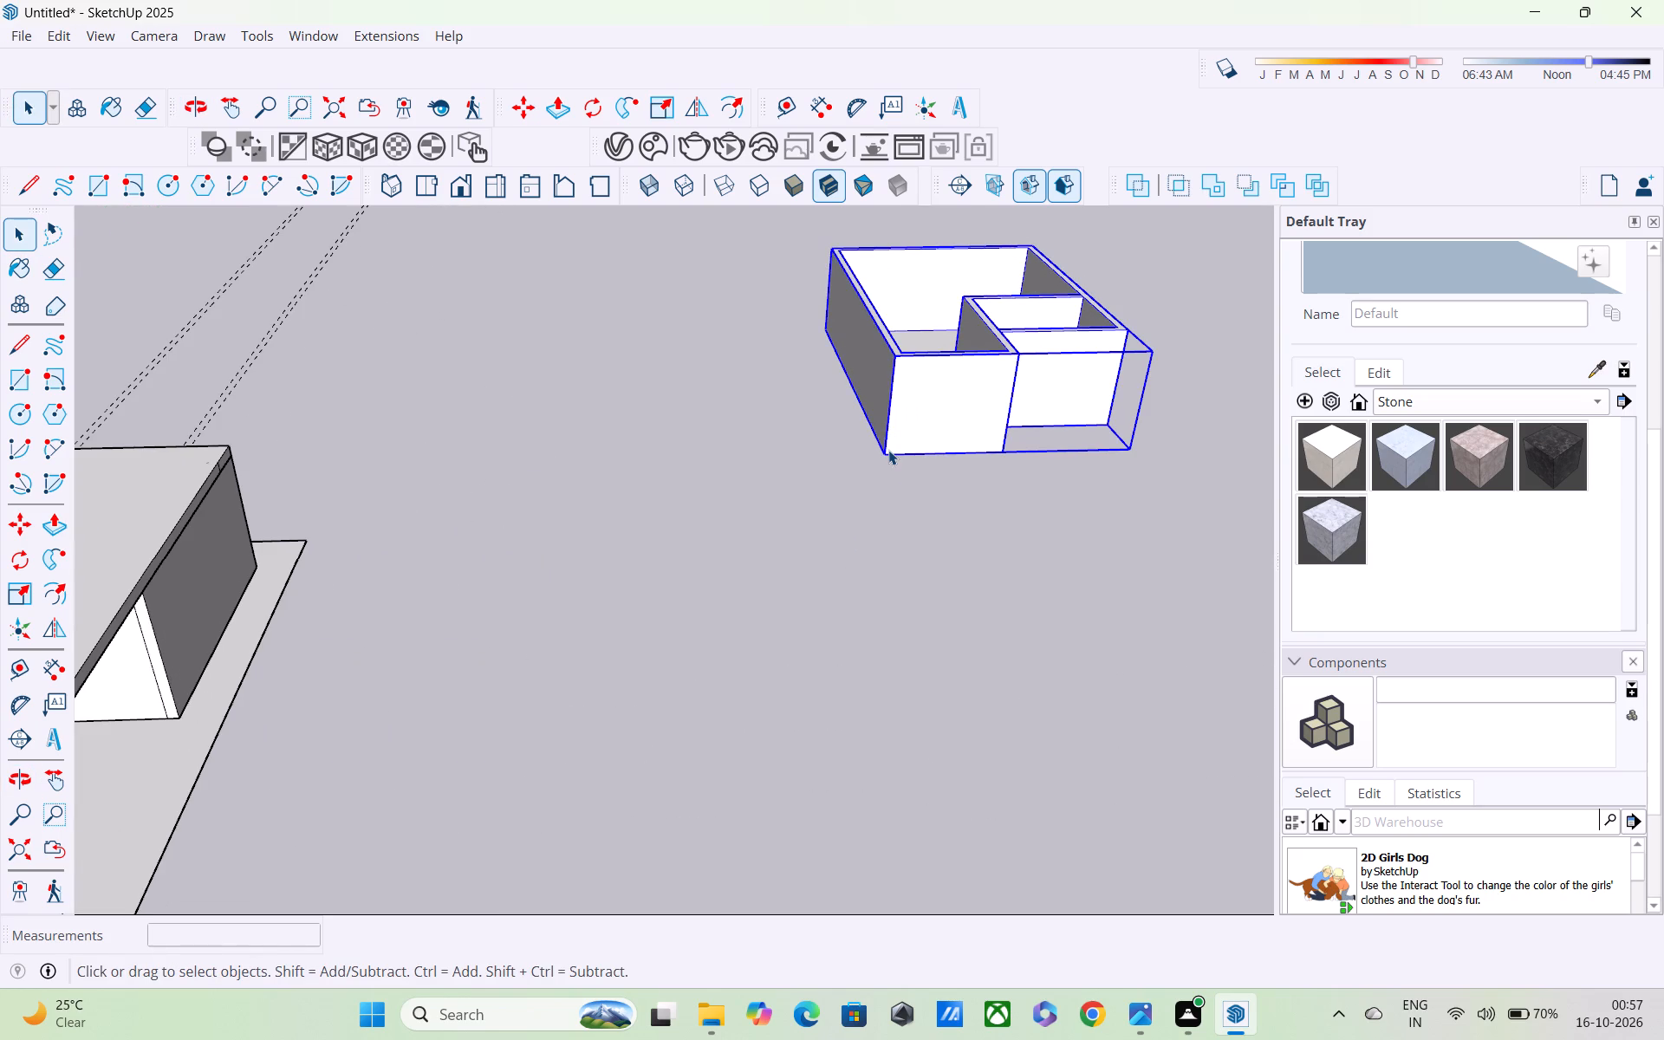
pyautogui.press('m')
pyautogui.click(888, 452)
pyautogui.scroll(-4, 636, 458)
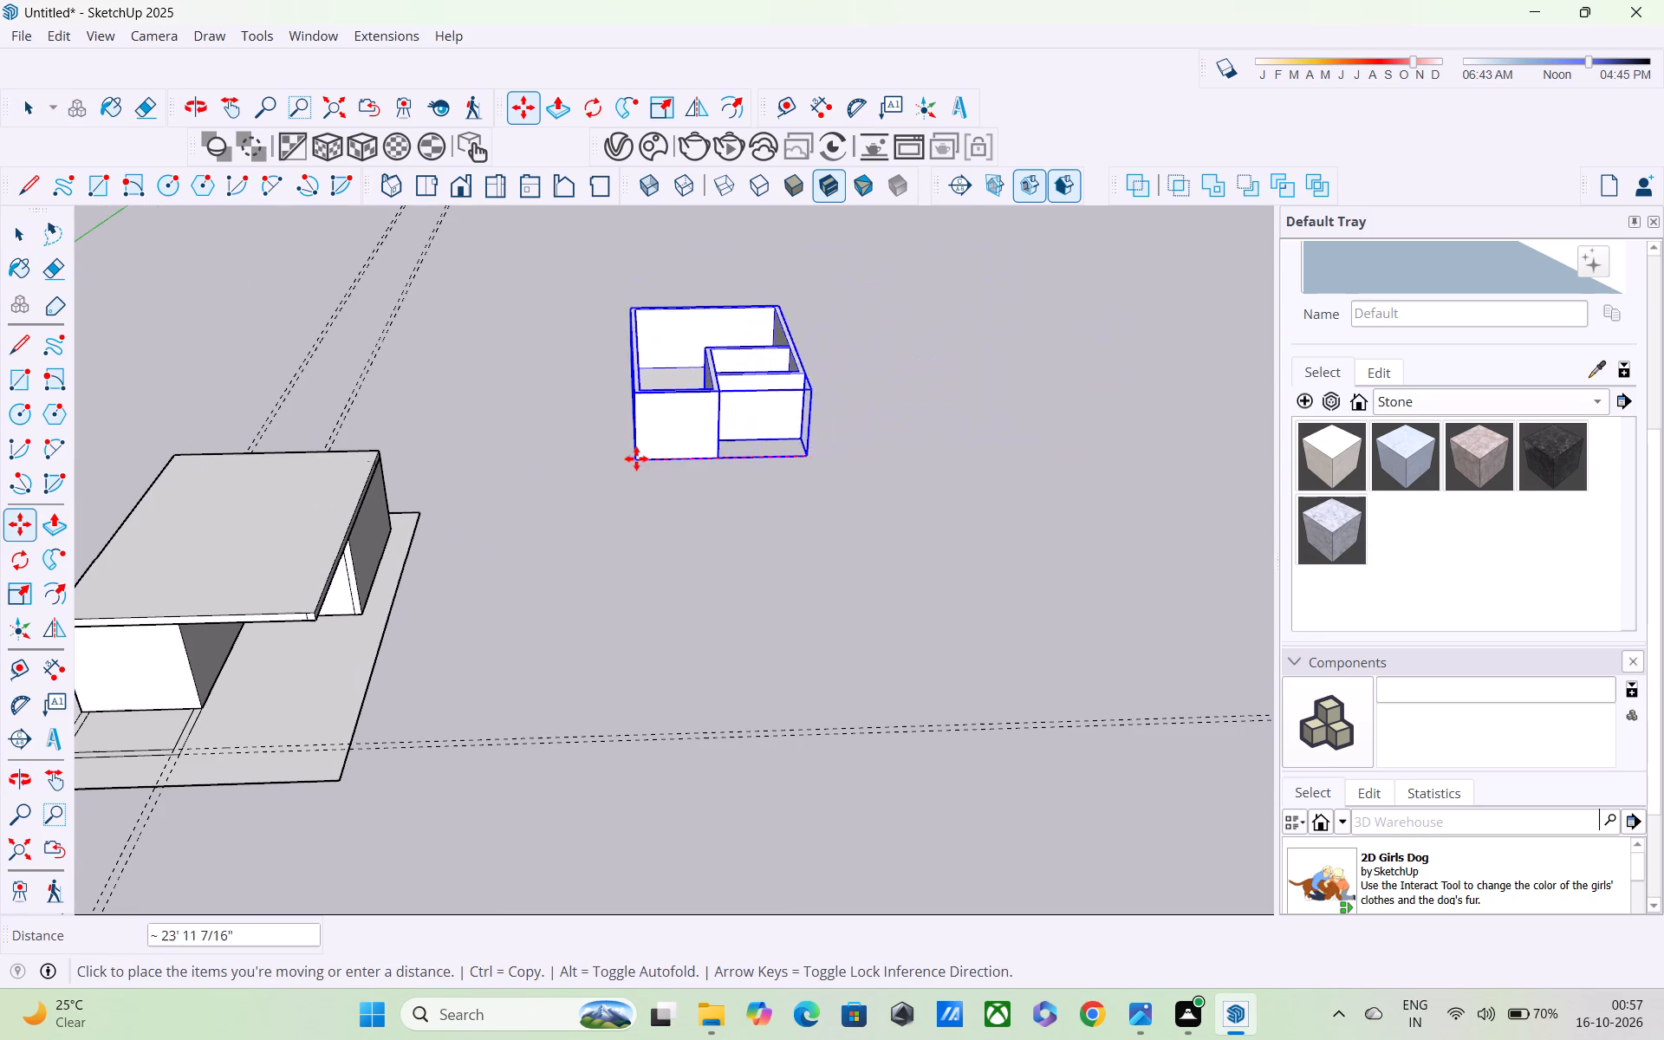
pyautogui.keyDown('shift'); pyautogui.moveTo(395, 488); pyautogui.dragTo(800, 456, button='middle'); pyautogui.keyUp('shift')
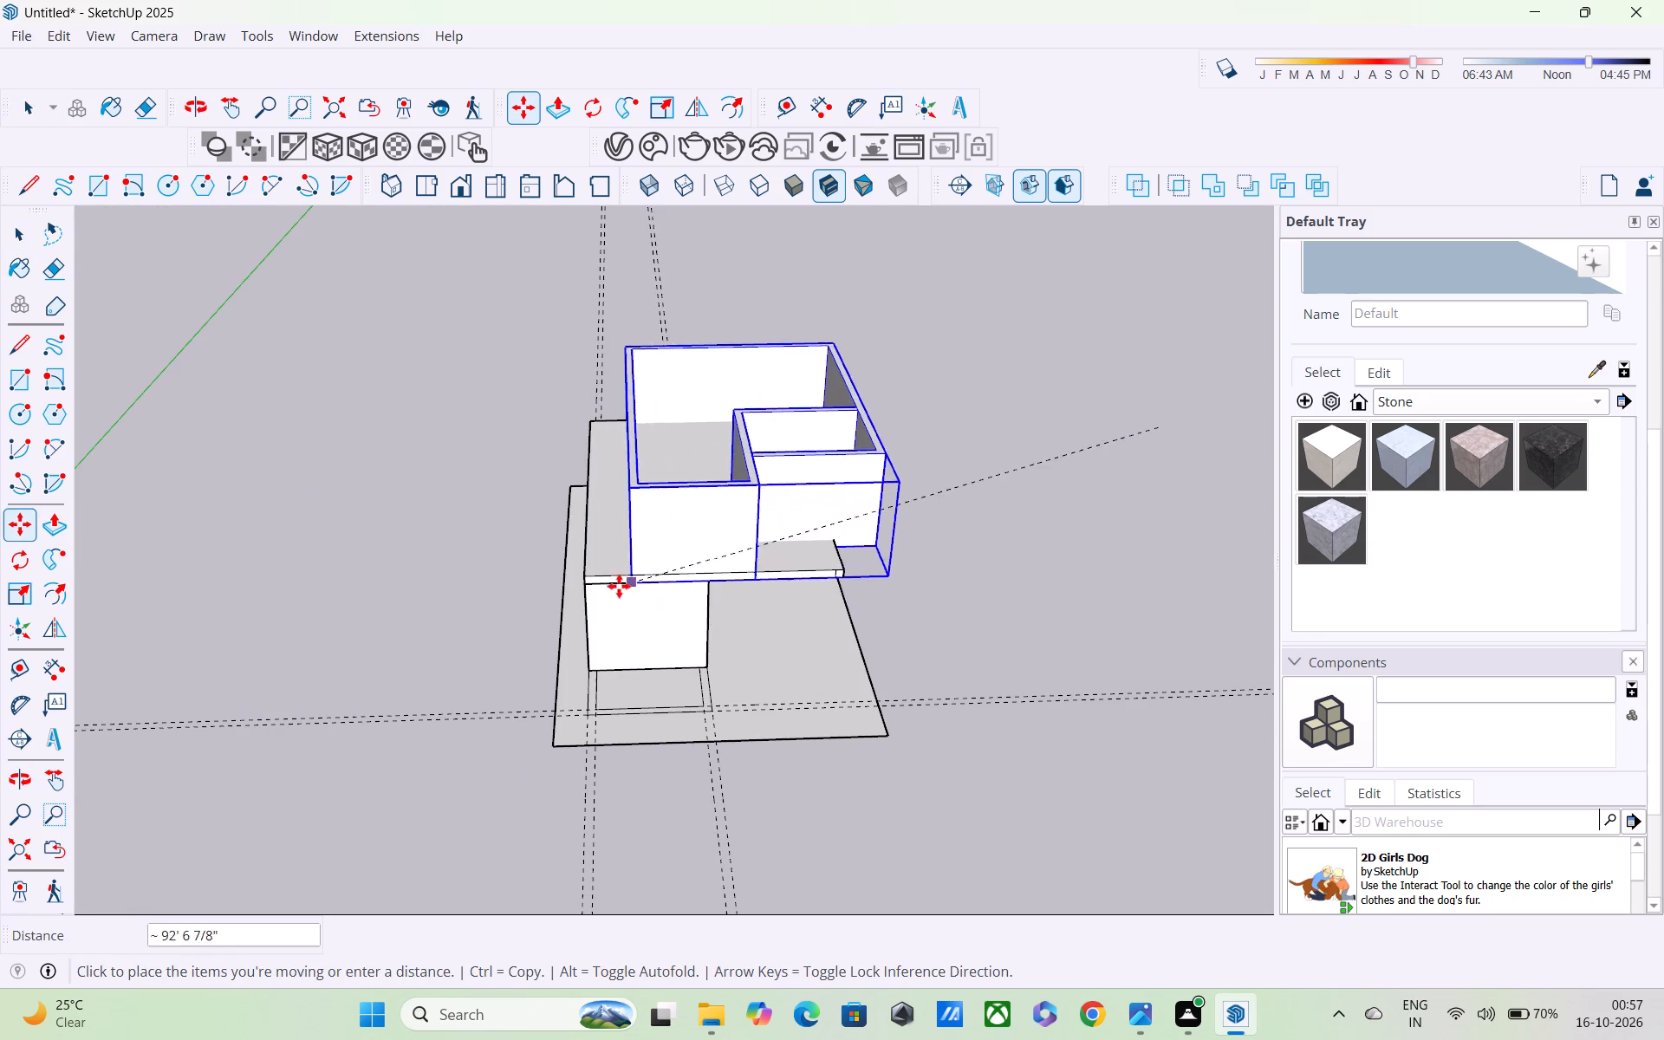
pyautogui.click(582, 579)
pyautogui.moveTo(674, 588); pyautogui.dragTo(680, 511, button='middle')
pyautogui.scroll(-5, 689, 541)
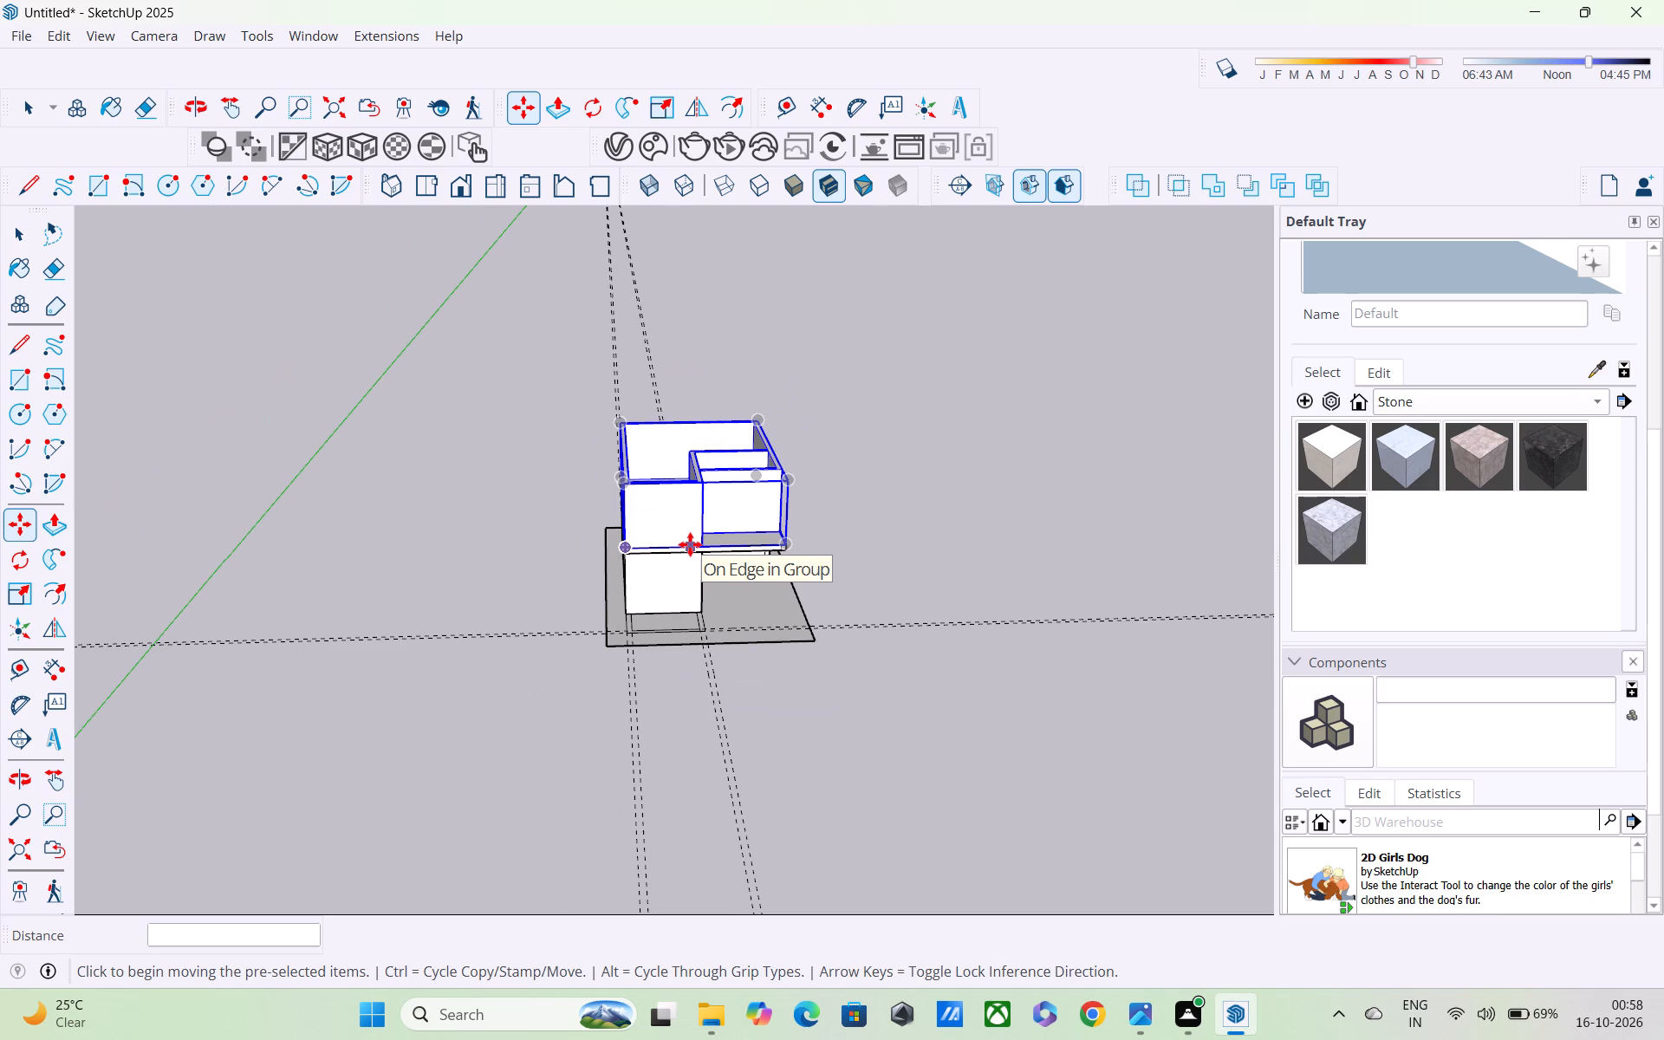
# Copy the roof slab up onto the upper-floor walls, snapping its bottom front corner to the top corner of the walls.
pyautogui.scroll(2, 767, 565)
pyautogui.press('space')
pyautogui.scroll(1, 774, 555)
pyautogui.moveTo(745, 536); pyautogui.dragTo(729, 519, button='middle')
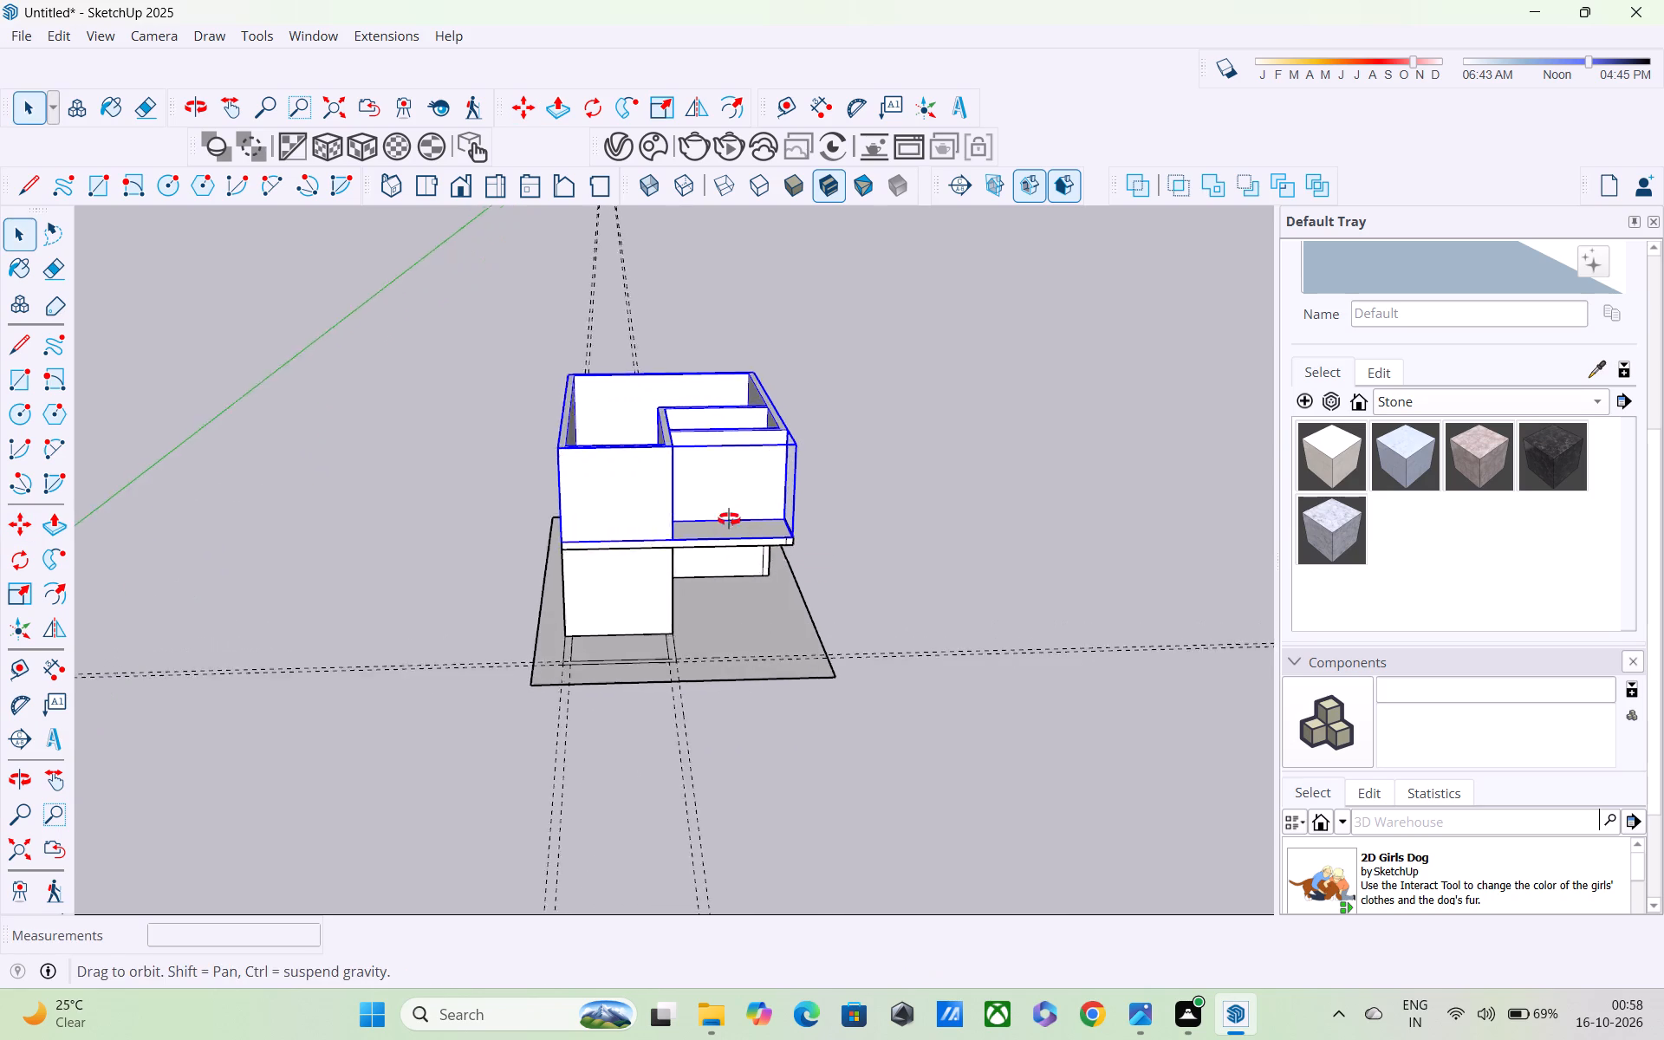
pyautogui.moveTo(729, 519); pyautogui.dragTo(707, 466, button='middle')
pyautogui.scroll(2, 707, 466)
pyautogui.click(762, 537)
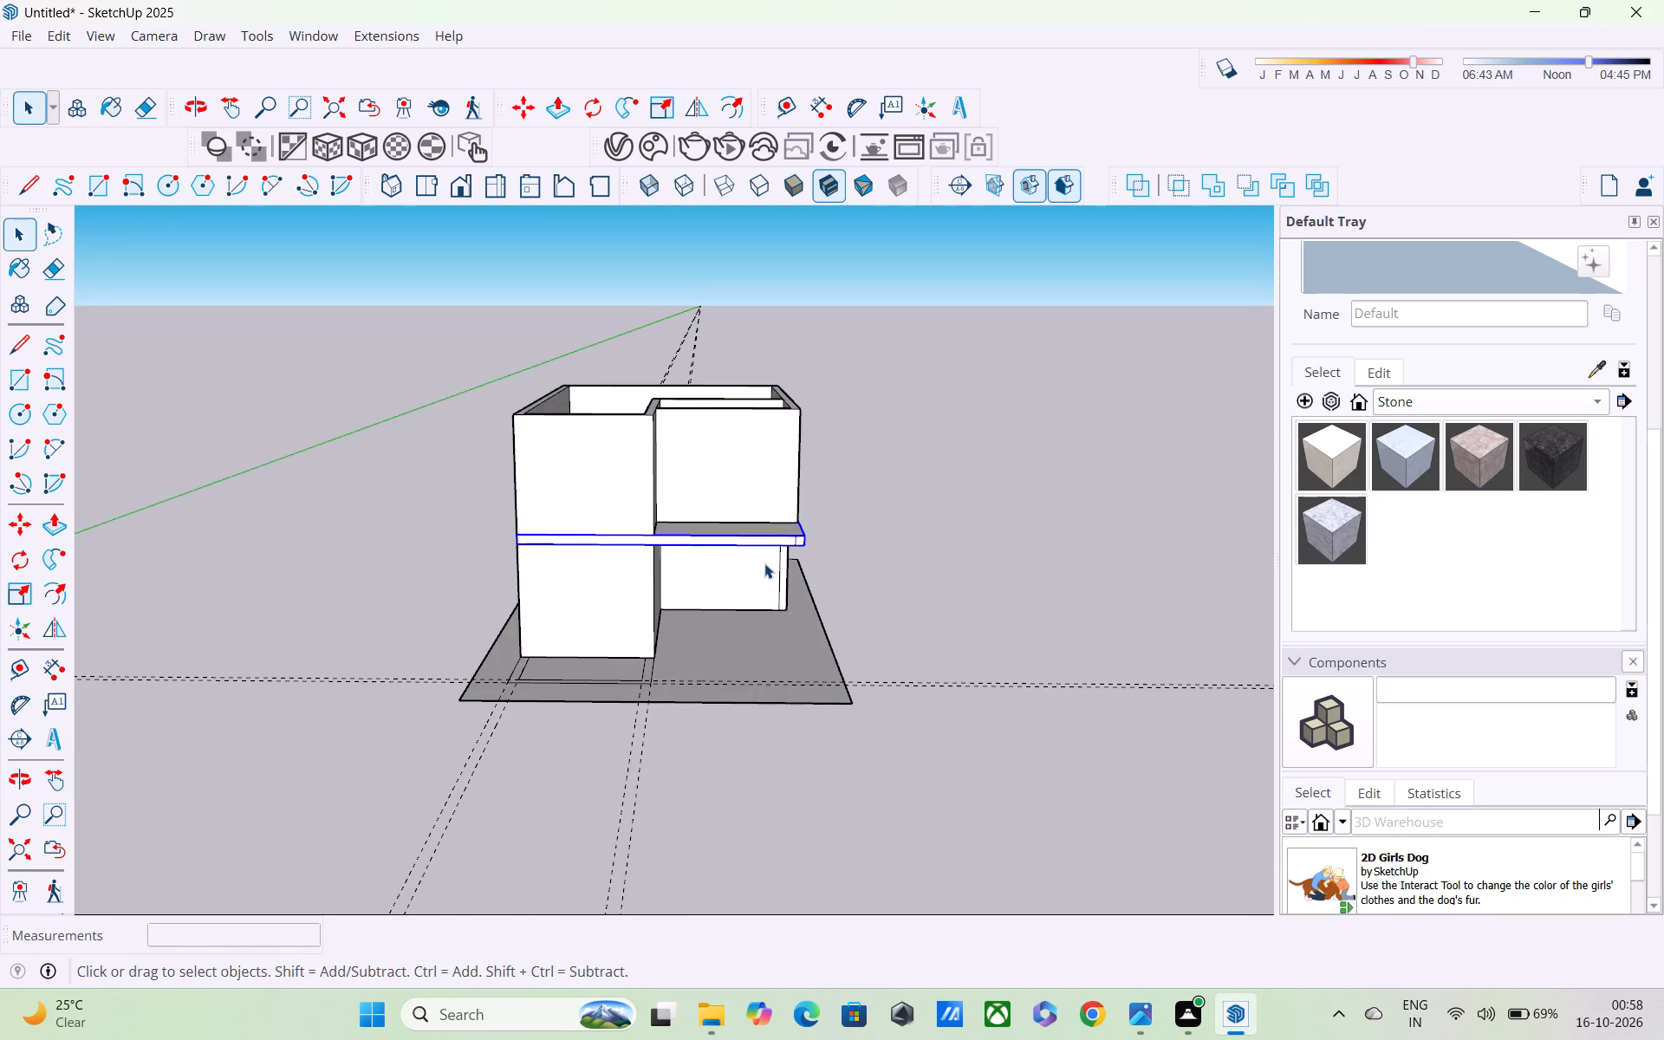
pyautogui.press('m')
pyautogui.scroll(5, 459, 586)
pyautogui.click(561, 510)
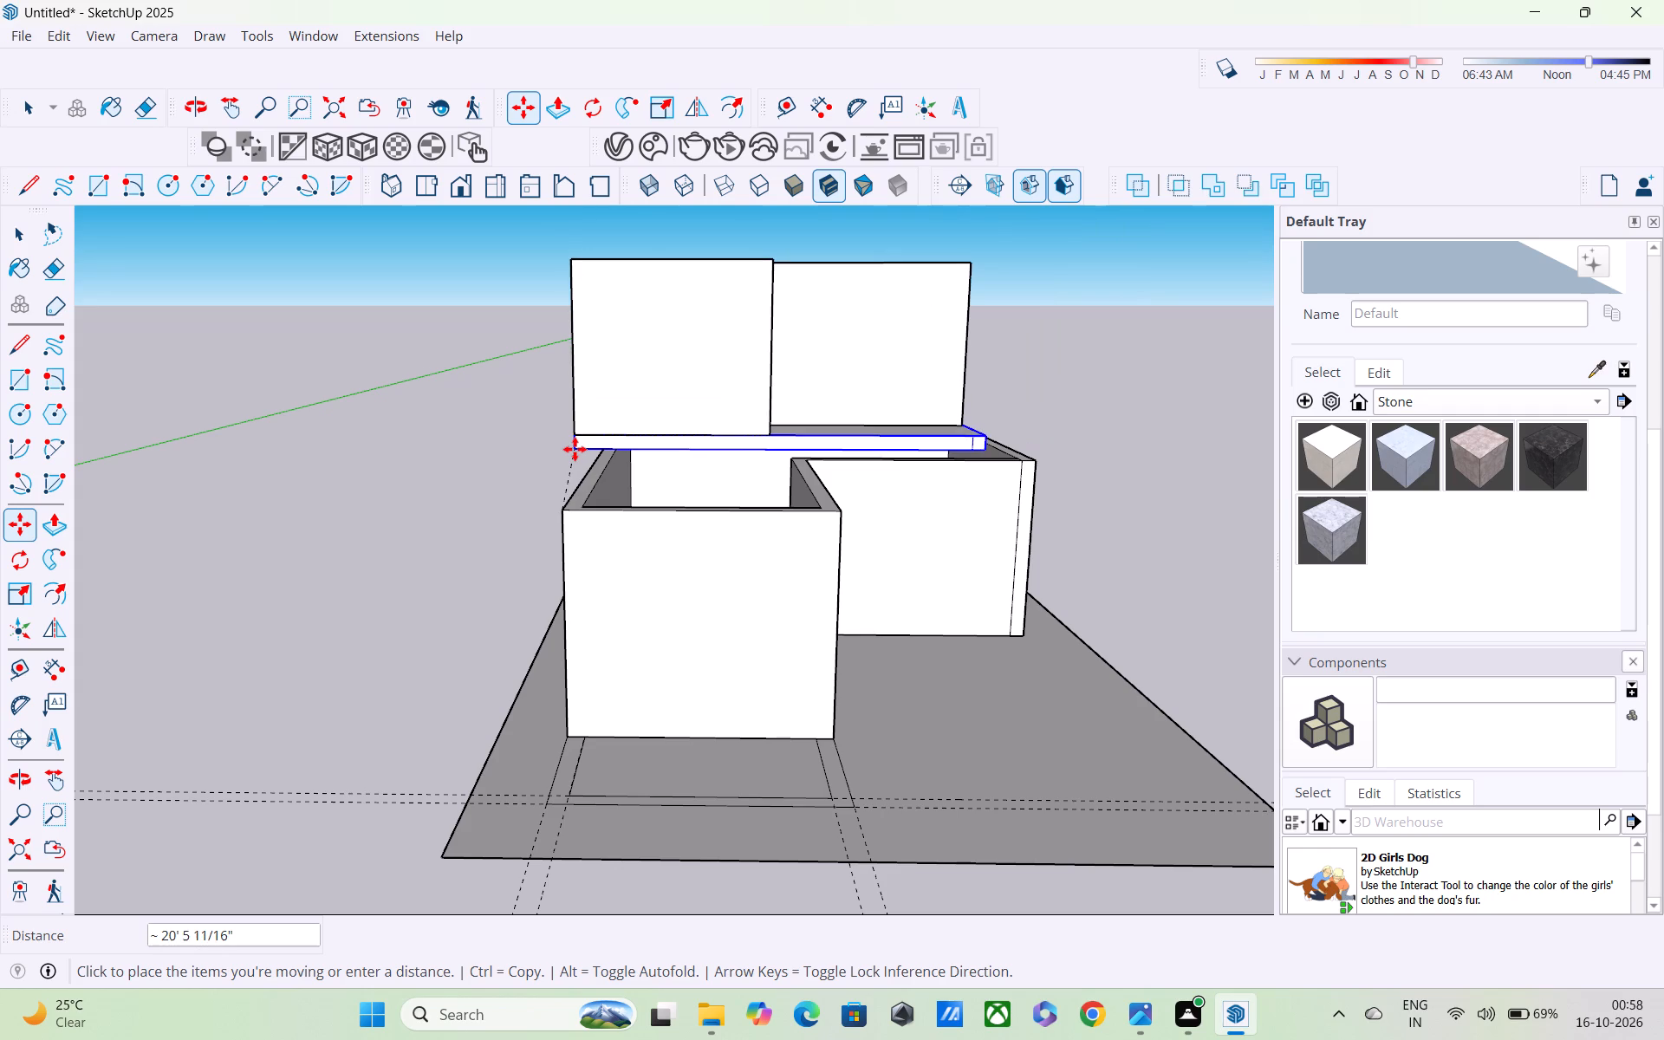
pyautogui.press('Escape')
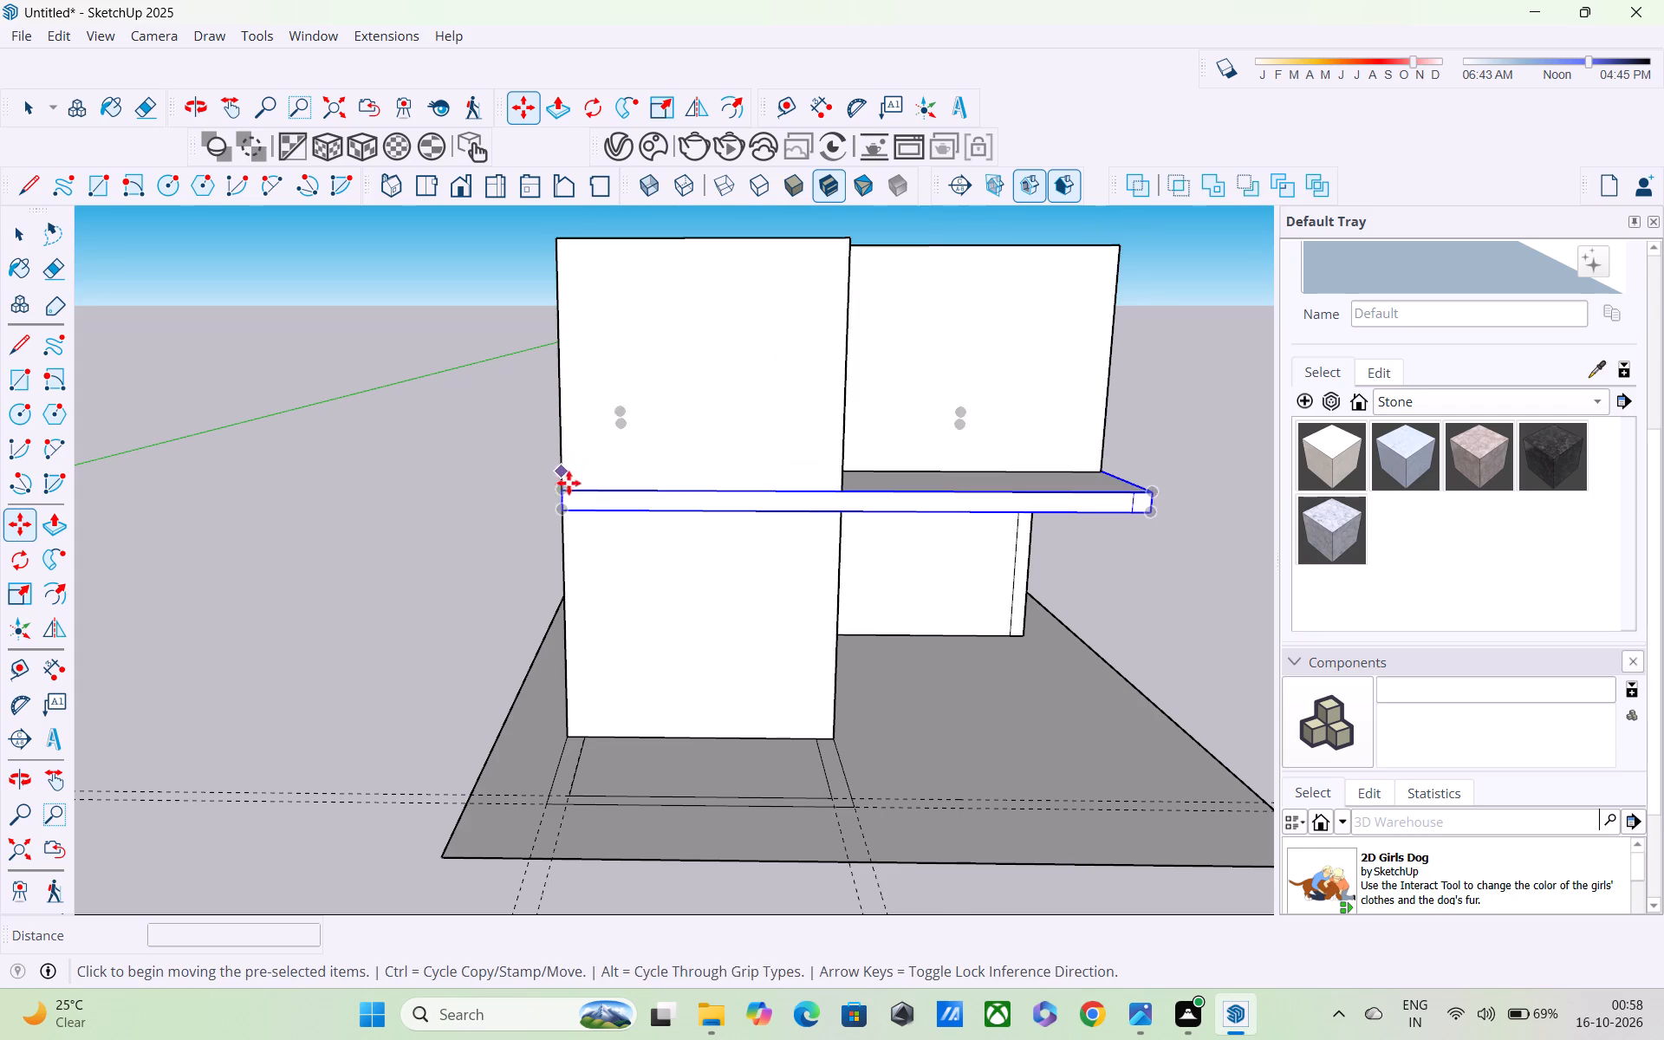
pyautogui.click(562, 511)
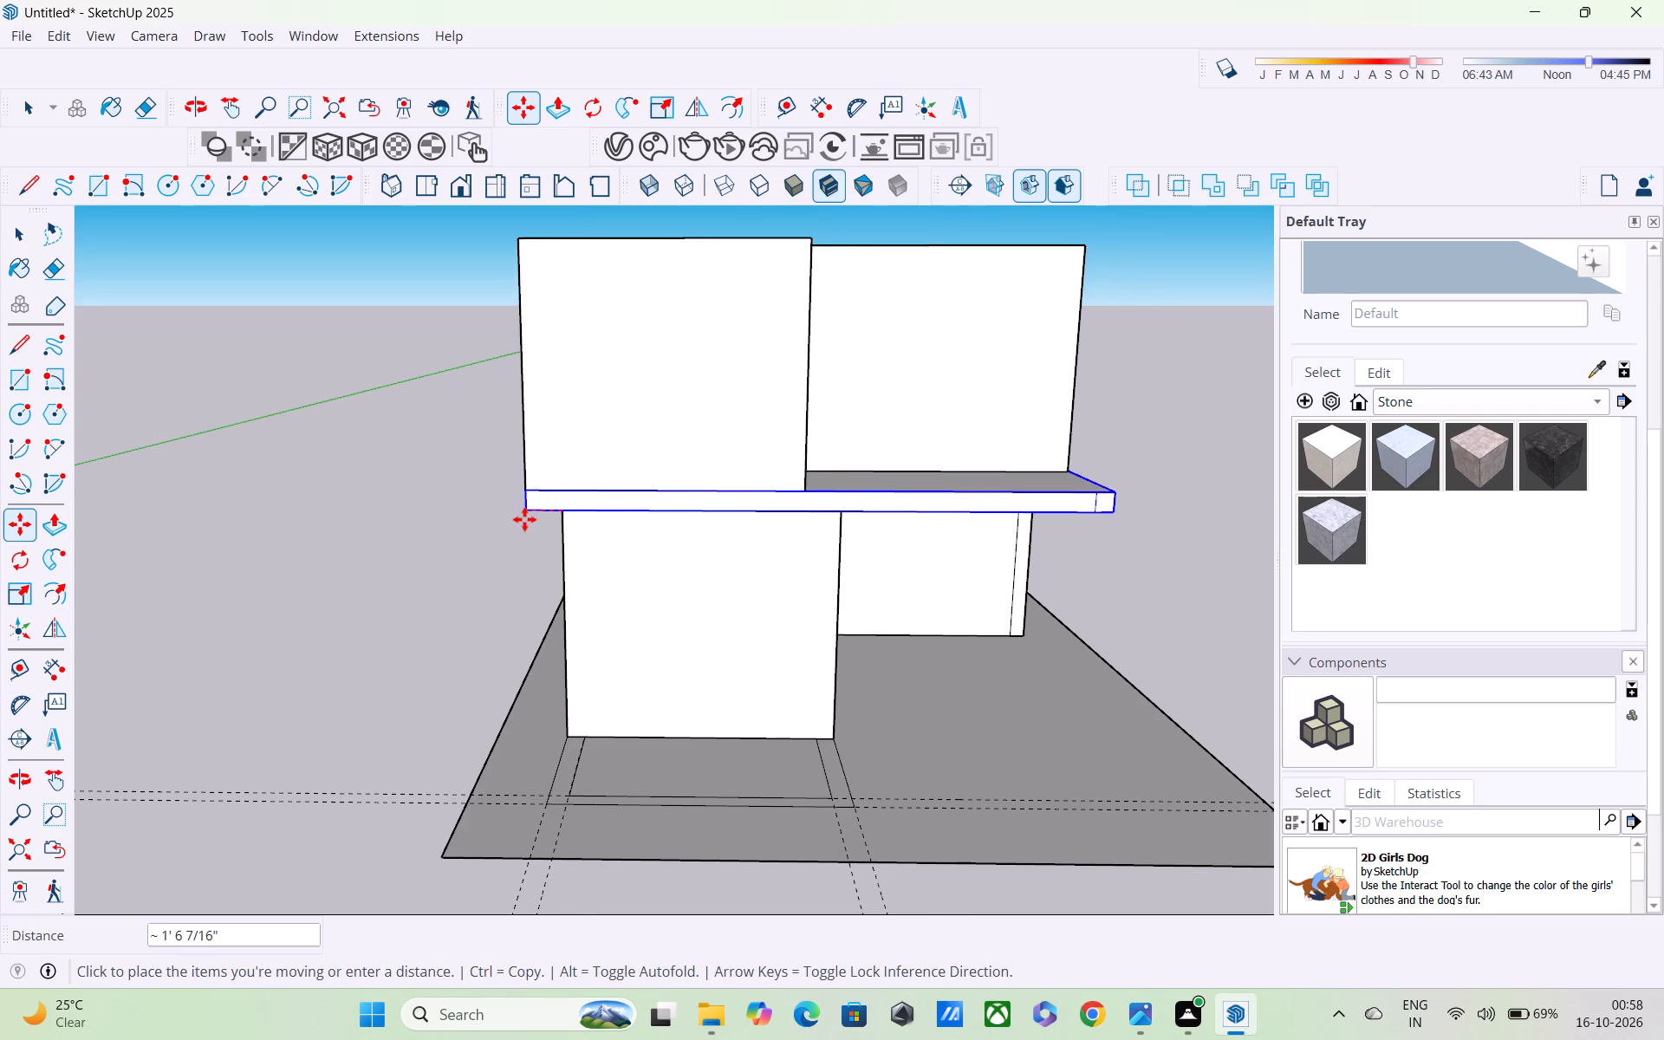
pyautogui.scroll(-4, 367, 392)
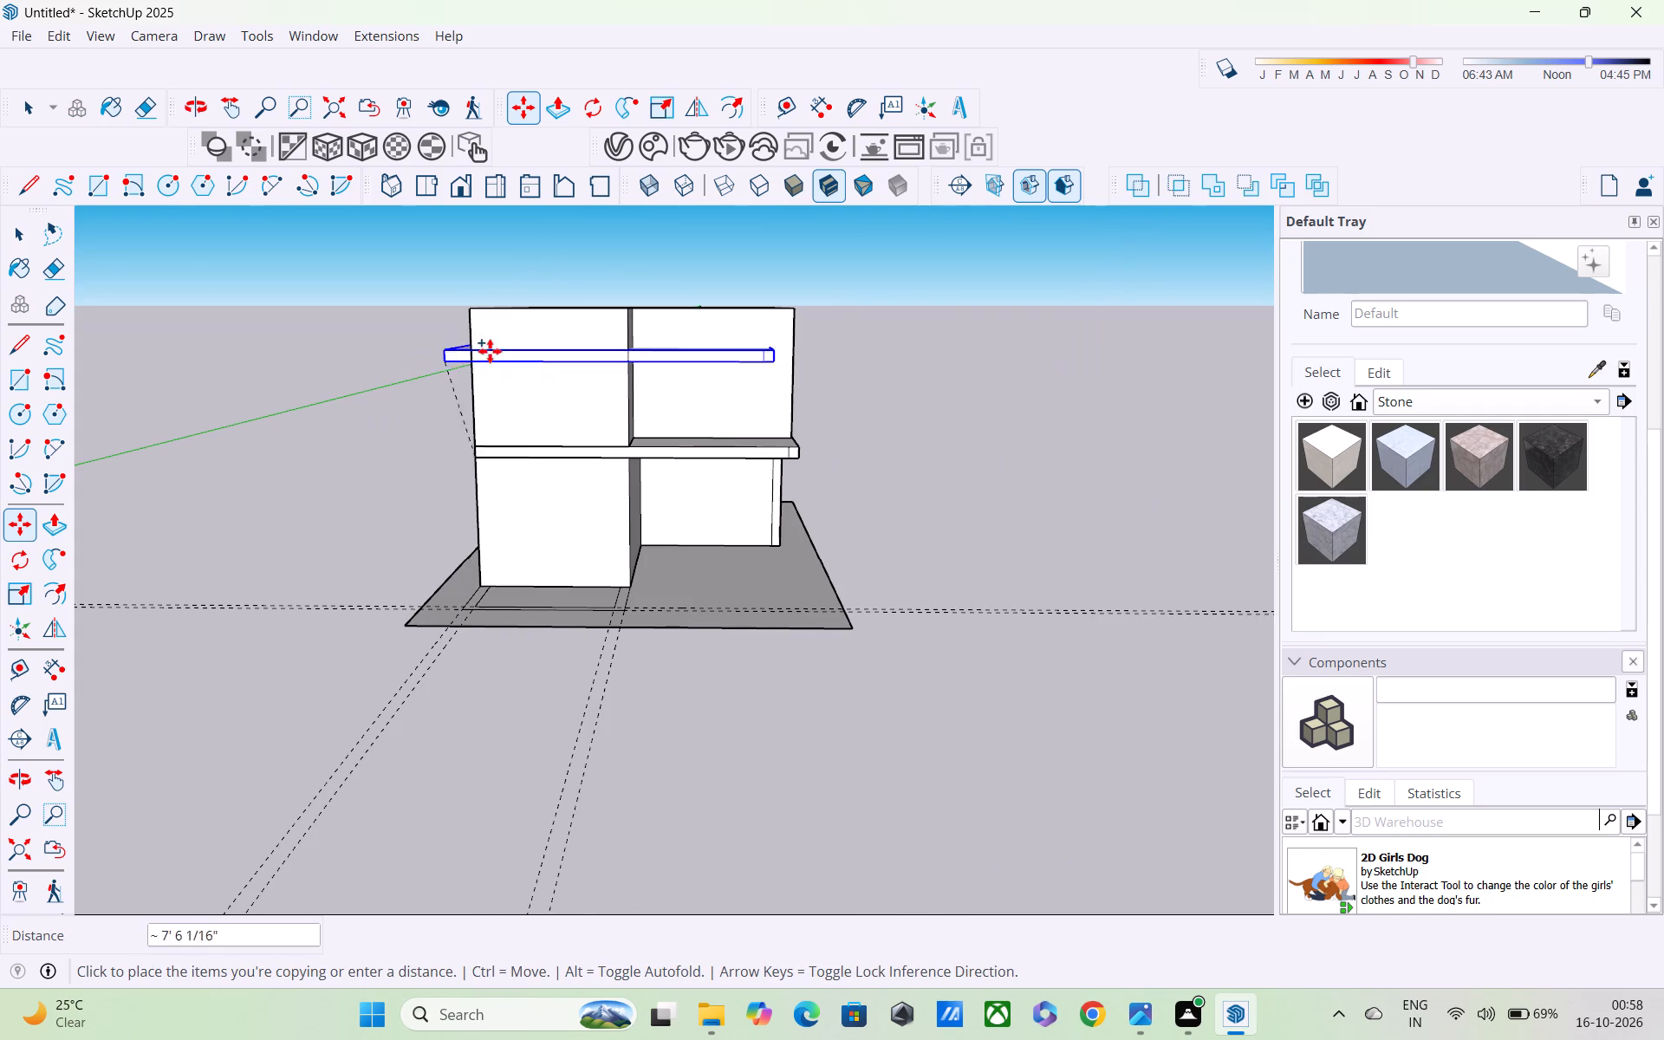
pyautogui.moveTo(483, 333); pyautogui.dragTo(541, 443, button='middle')
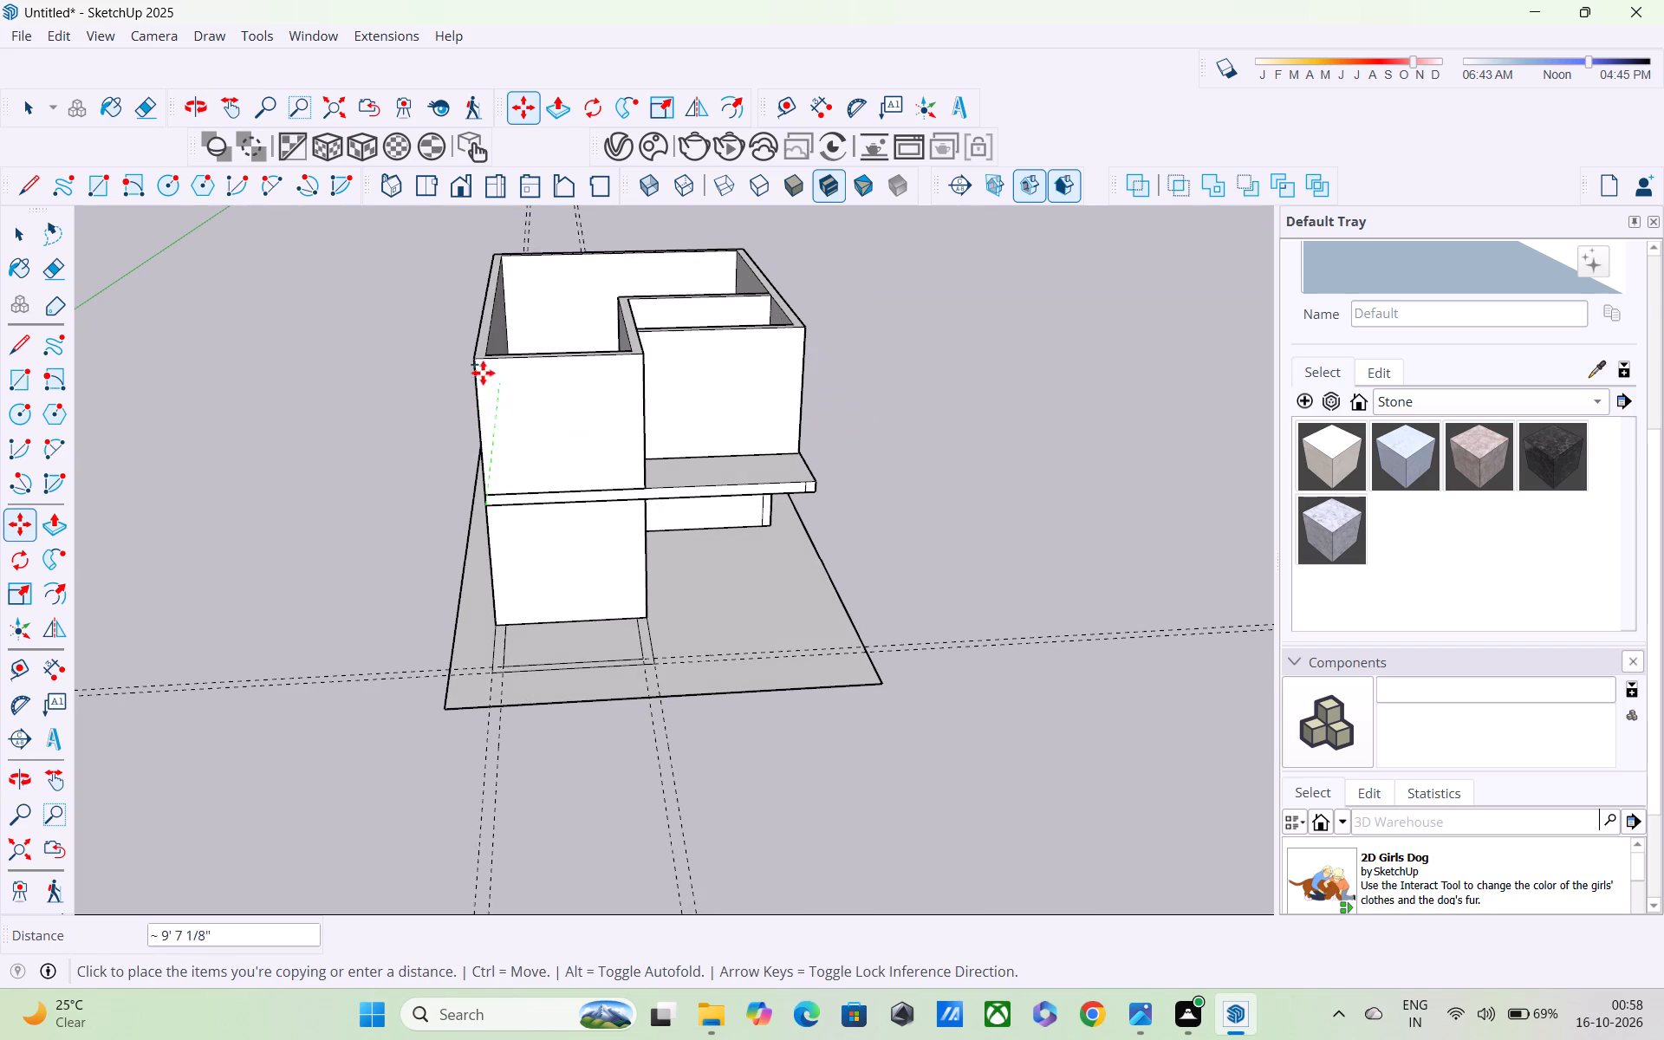
pyautogui.scroll(1, 479, 365)
pyautogui.click(479, 365)
pyautogui.scroll(-1, 675, 440)
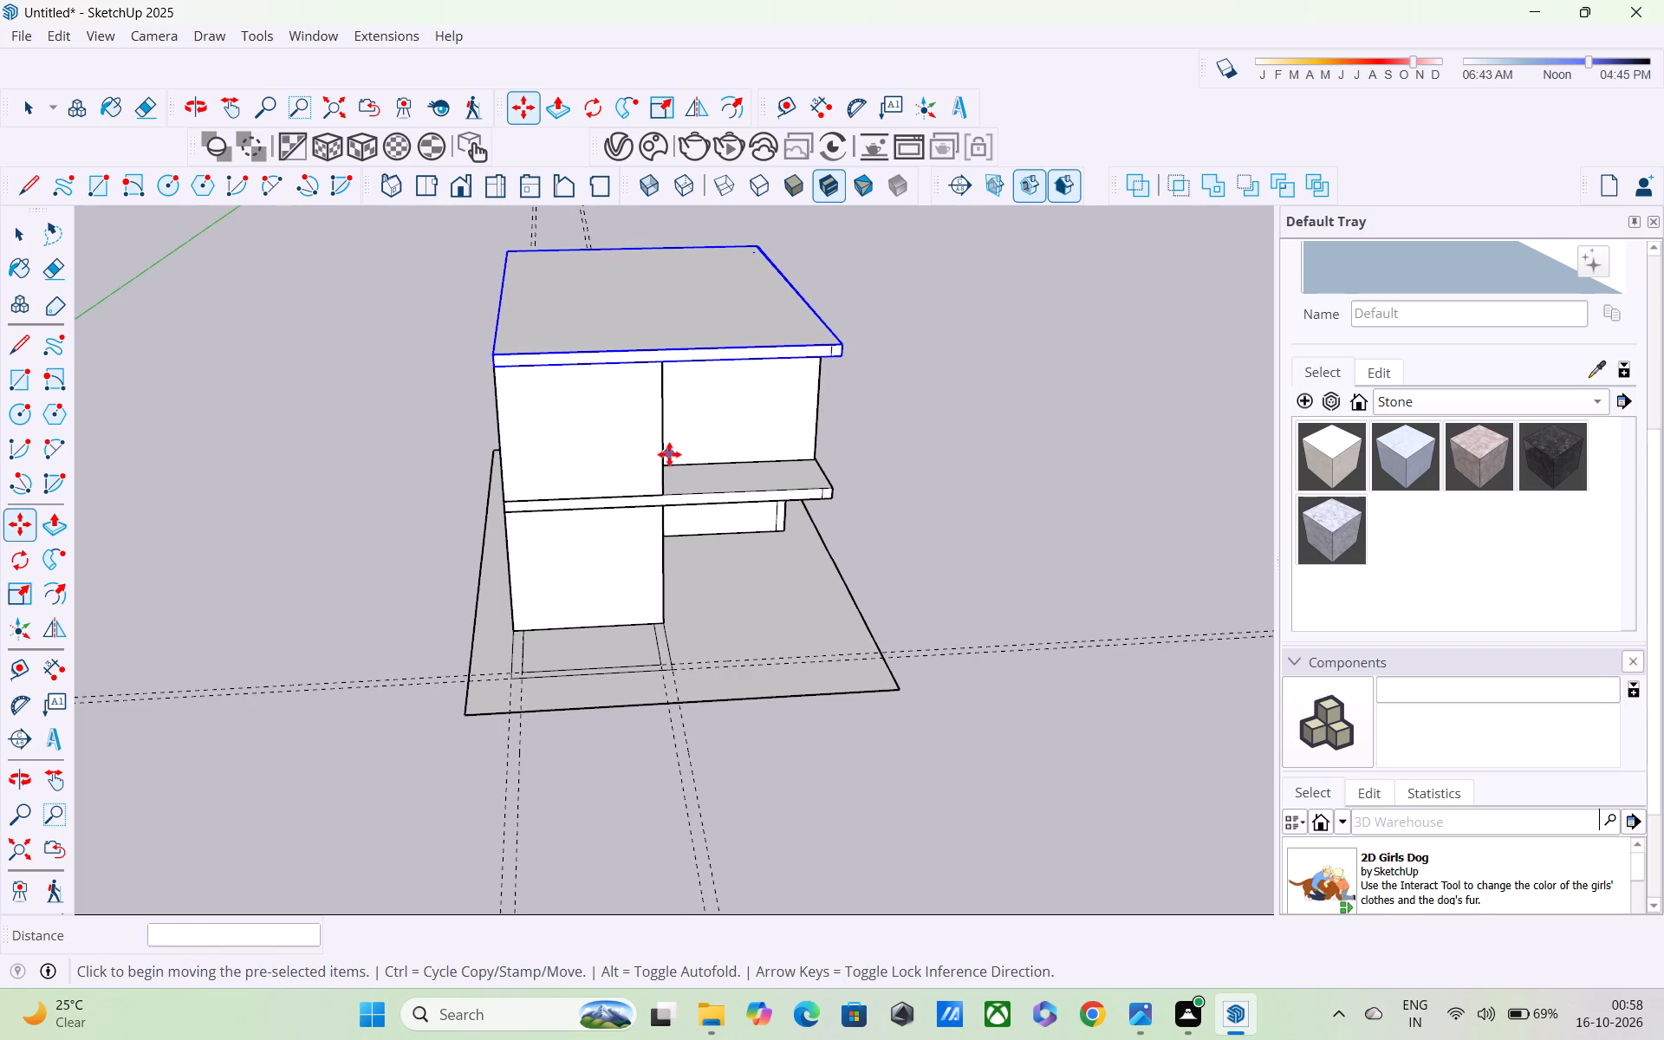
pyautogui.scroll(-3, 669, 454)
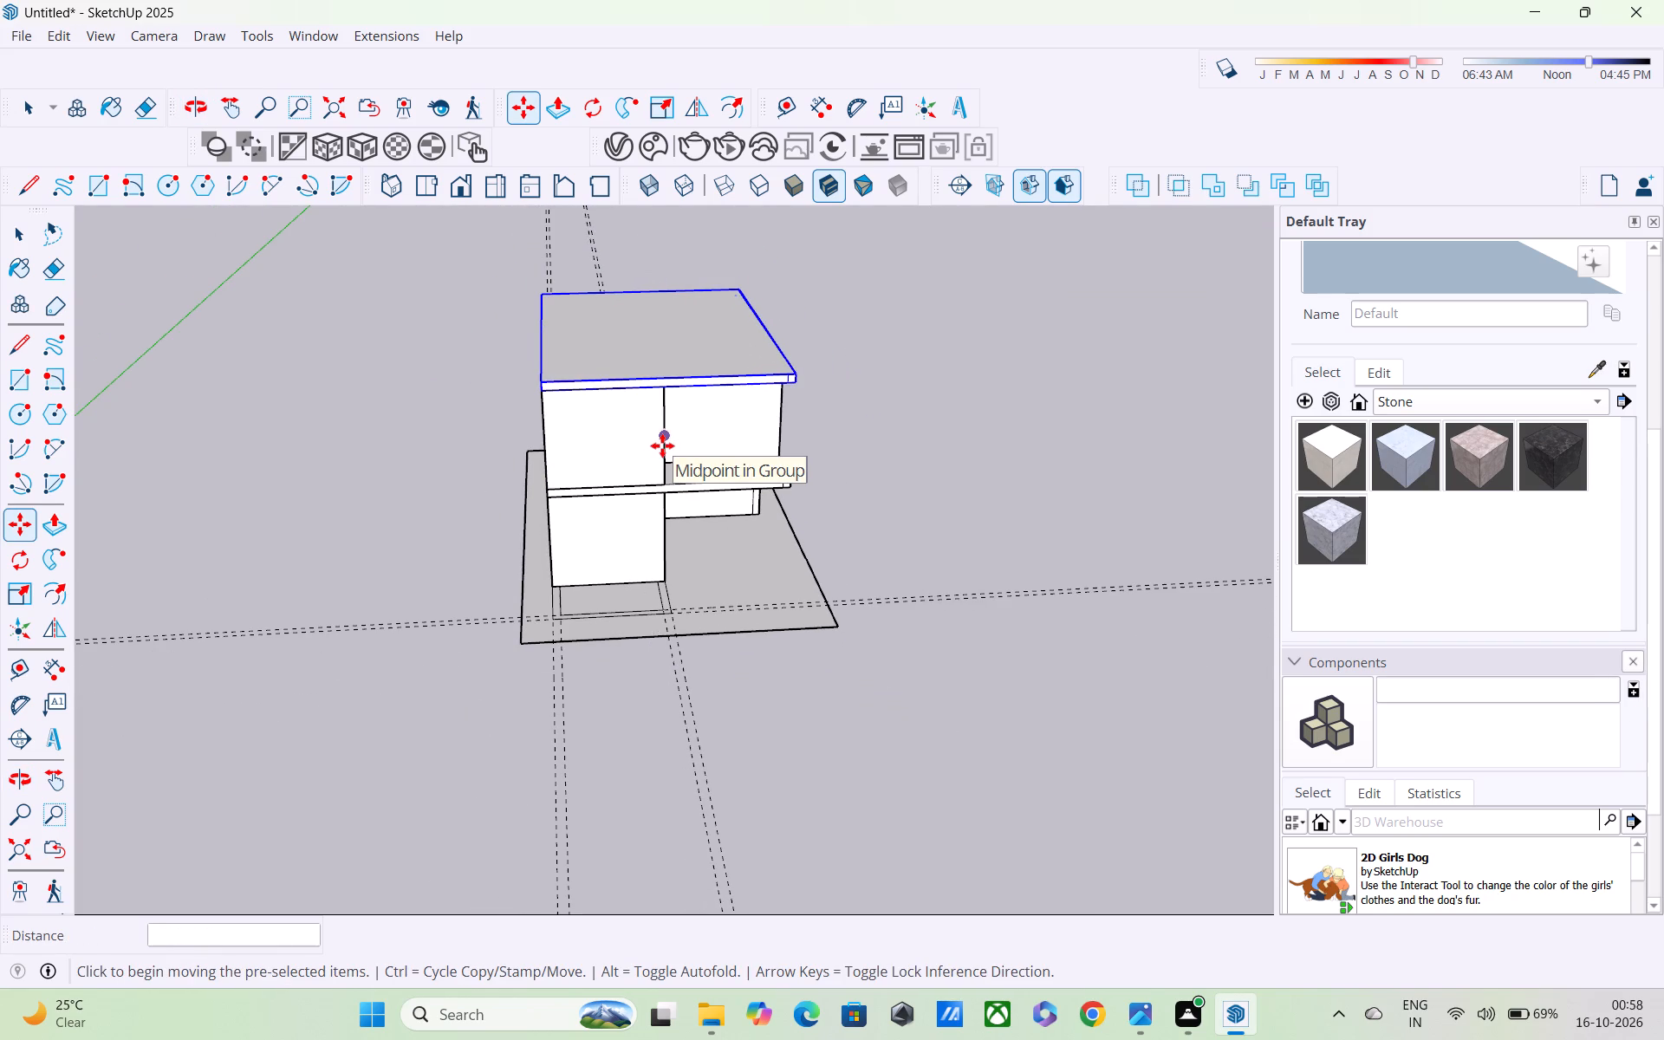
# Copy the upper-floor walls onto the new top slab, aligning their bottom front corner with the slab's top corner.
pyautogui.keyDown('shift'); pyautogui.moveTo(664, 490); pyautogui.dragTo(678, 563, button='middle'); pyautogui.keyUp('shift')
pyautogui.scroll(4, 615, 520)
pyautogui.press('space')
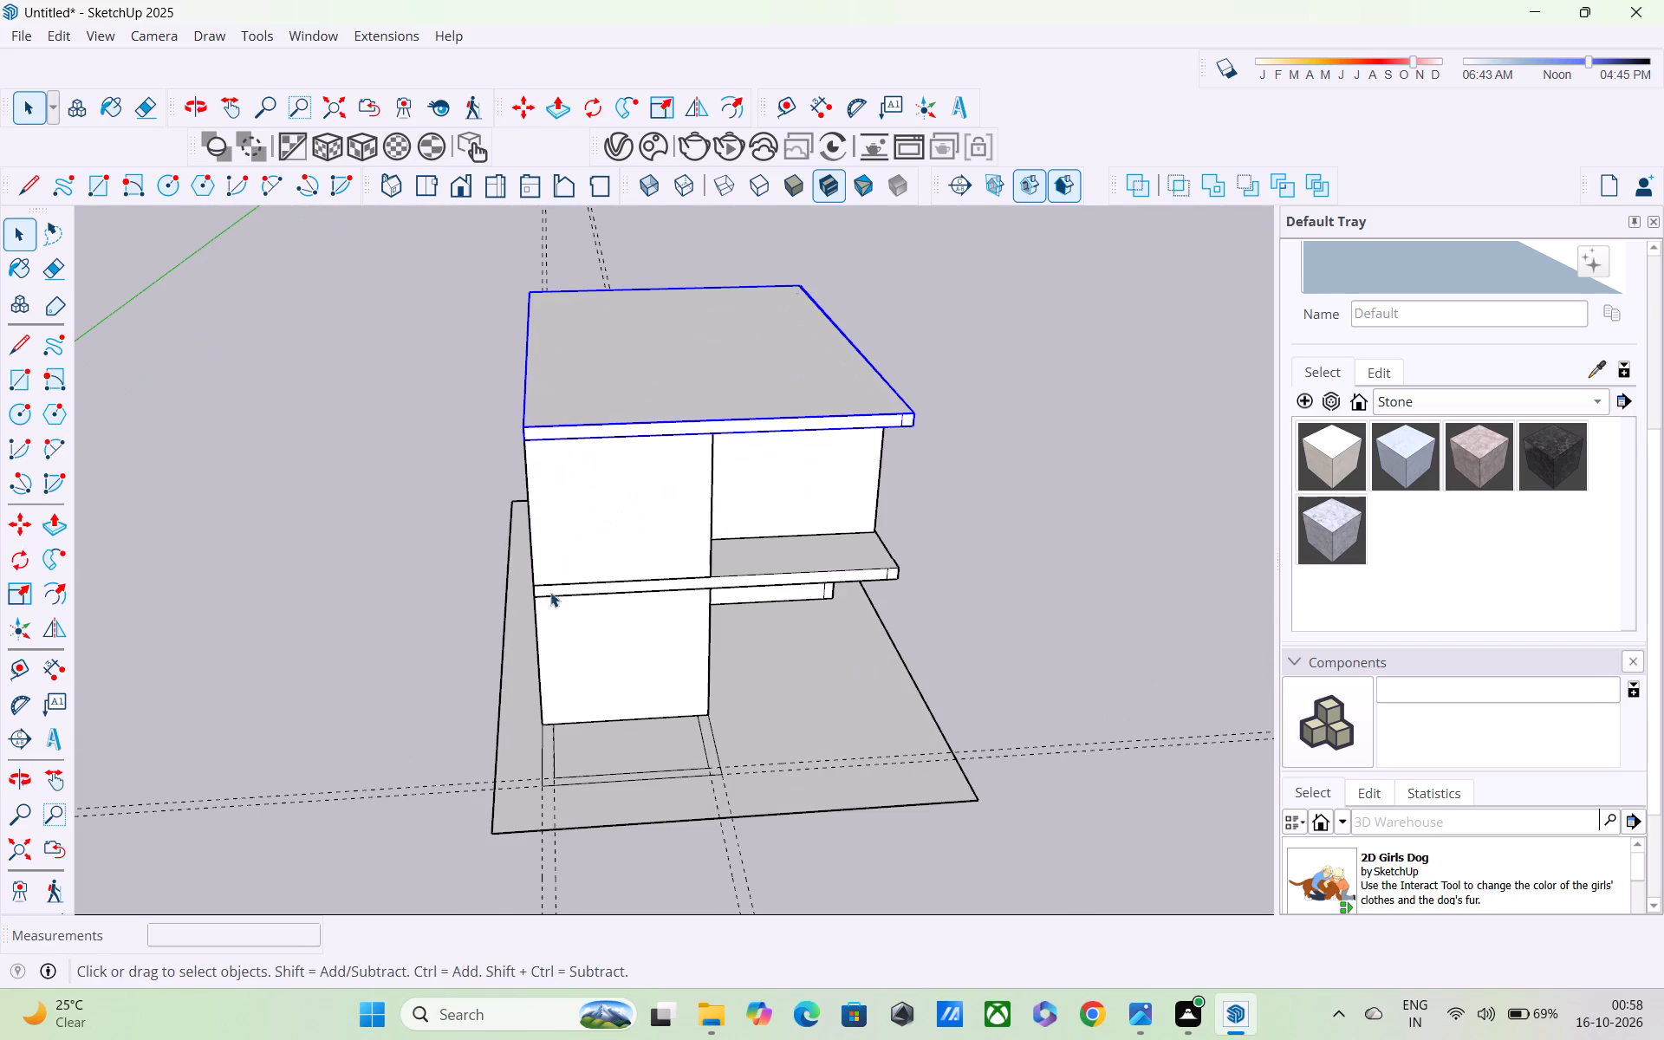
pyautogui.click(543, 557)
pyautogui.press('m')
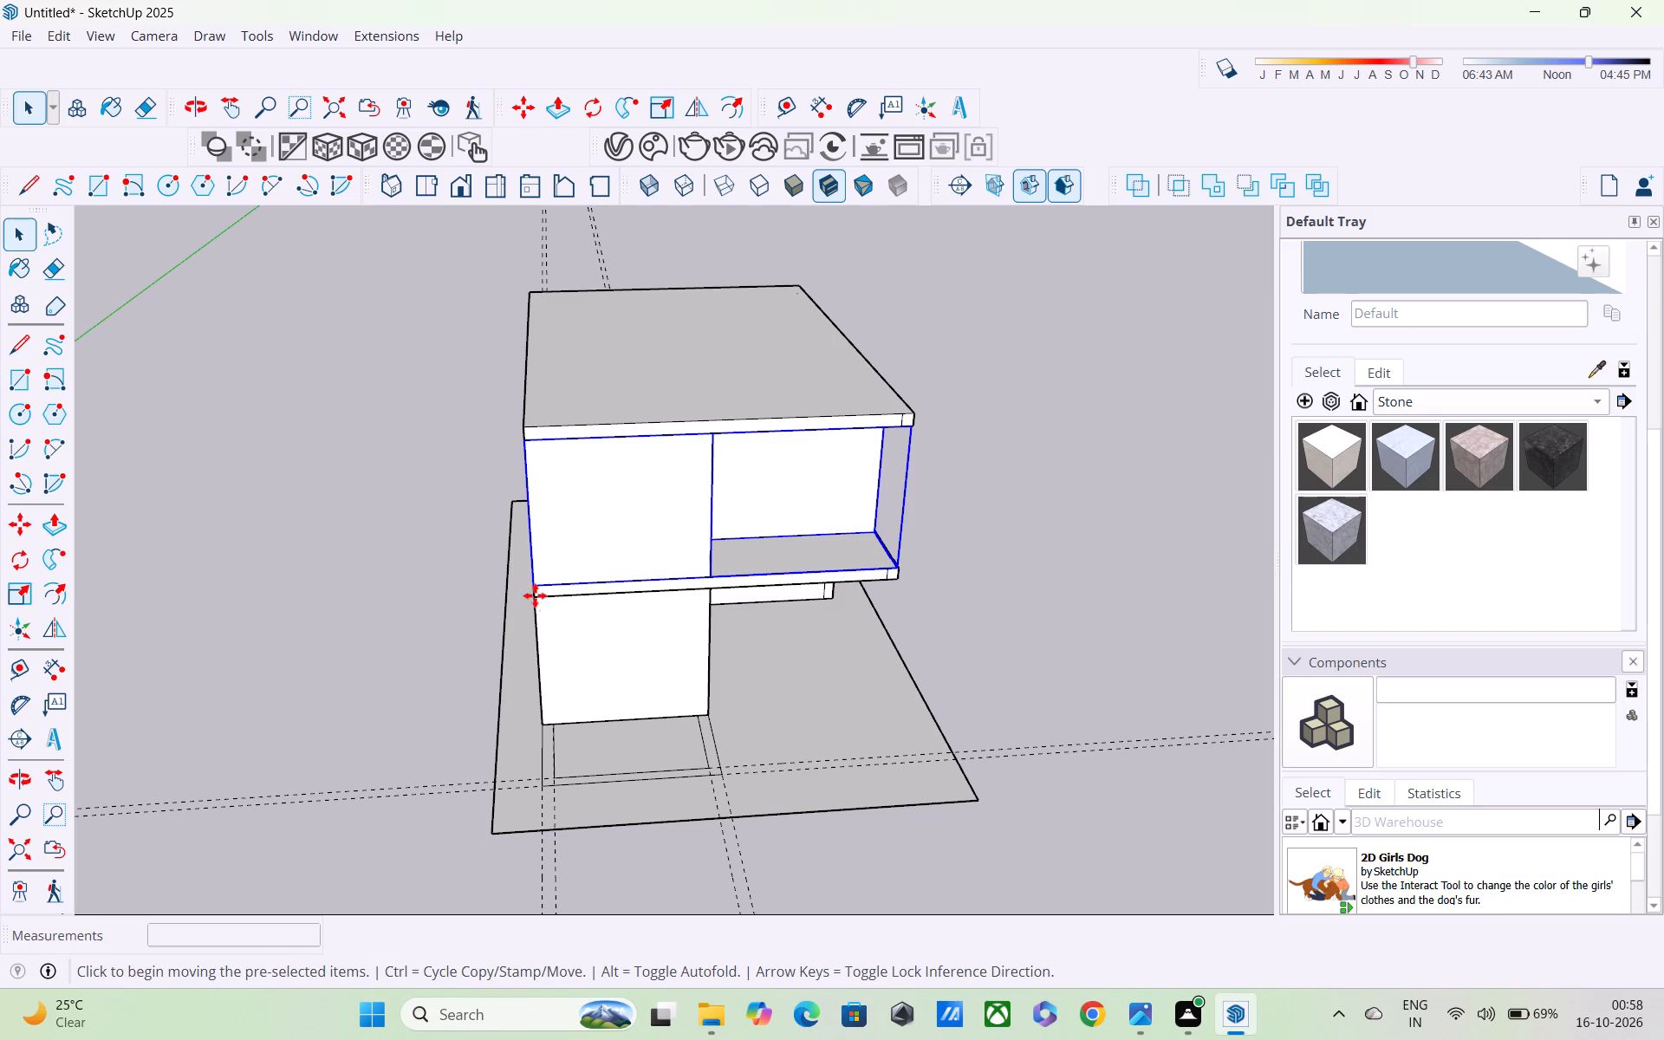
pyautogui.click(537, 585)
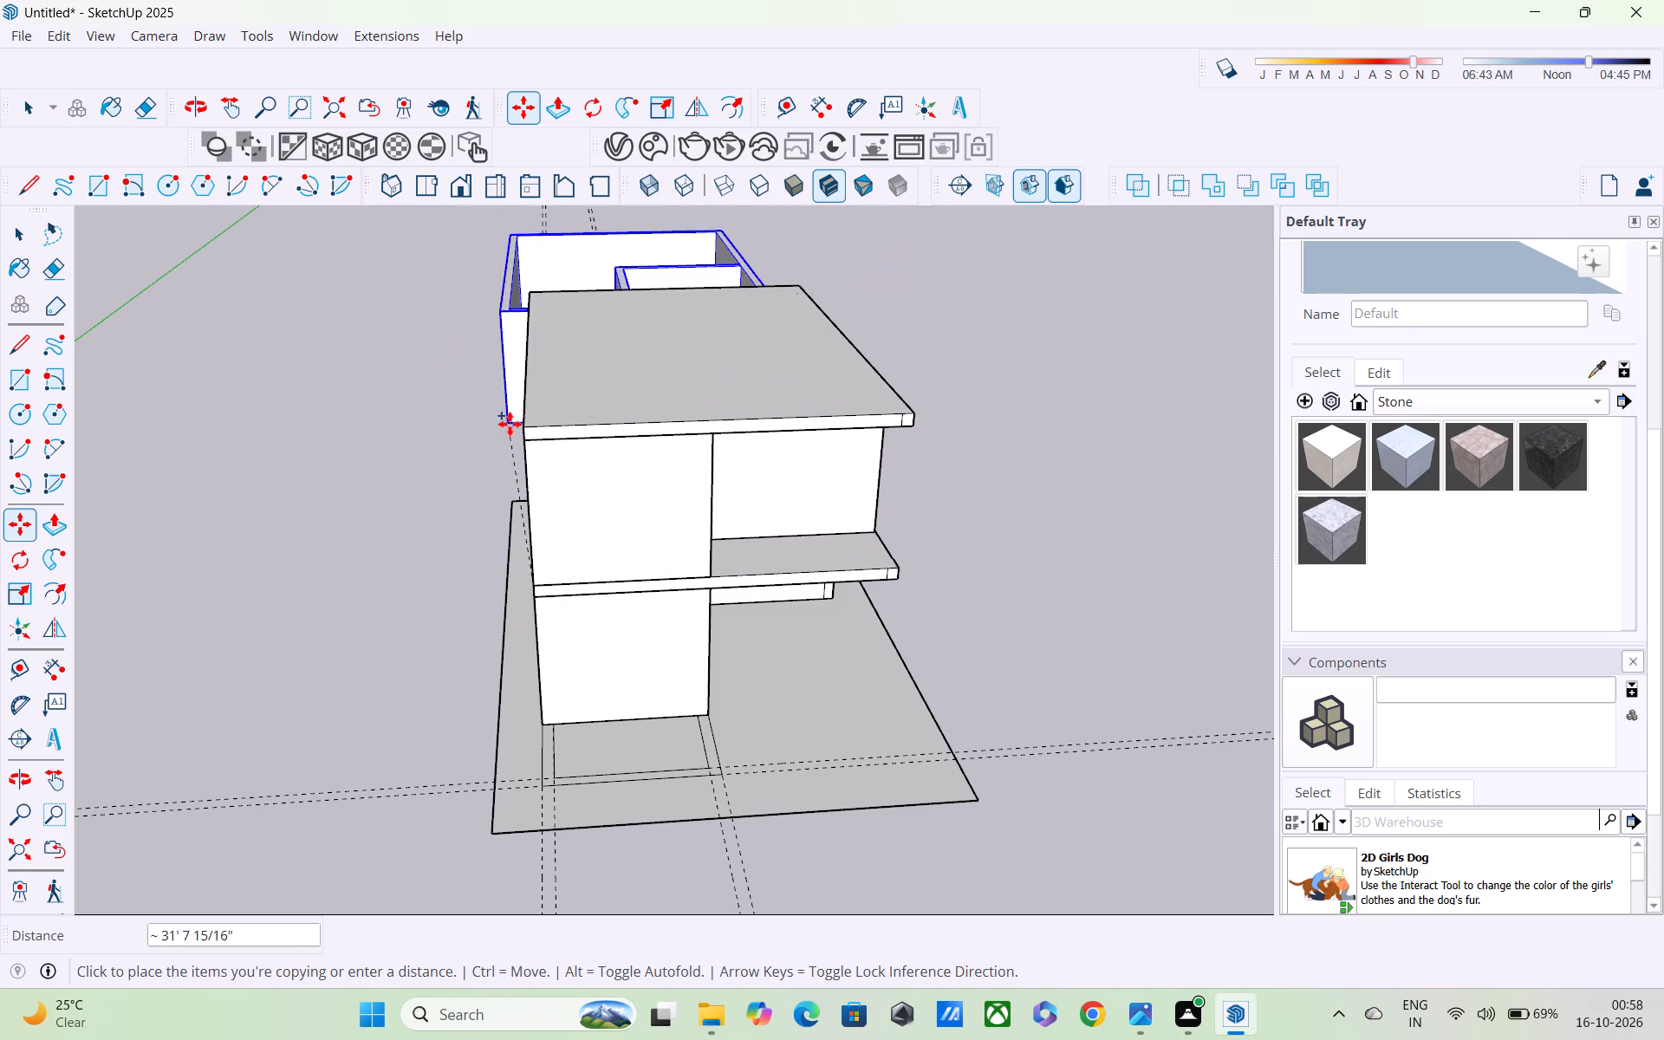
pyautogui.click(521, 426)
pyautogui.scroll(-2, 559, 434)
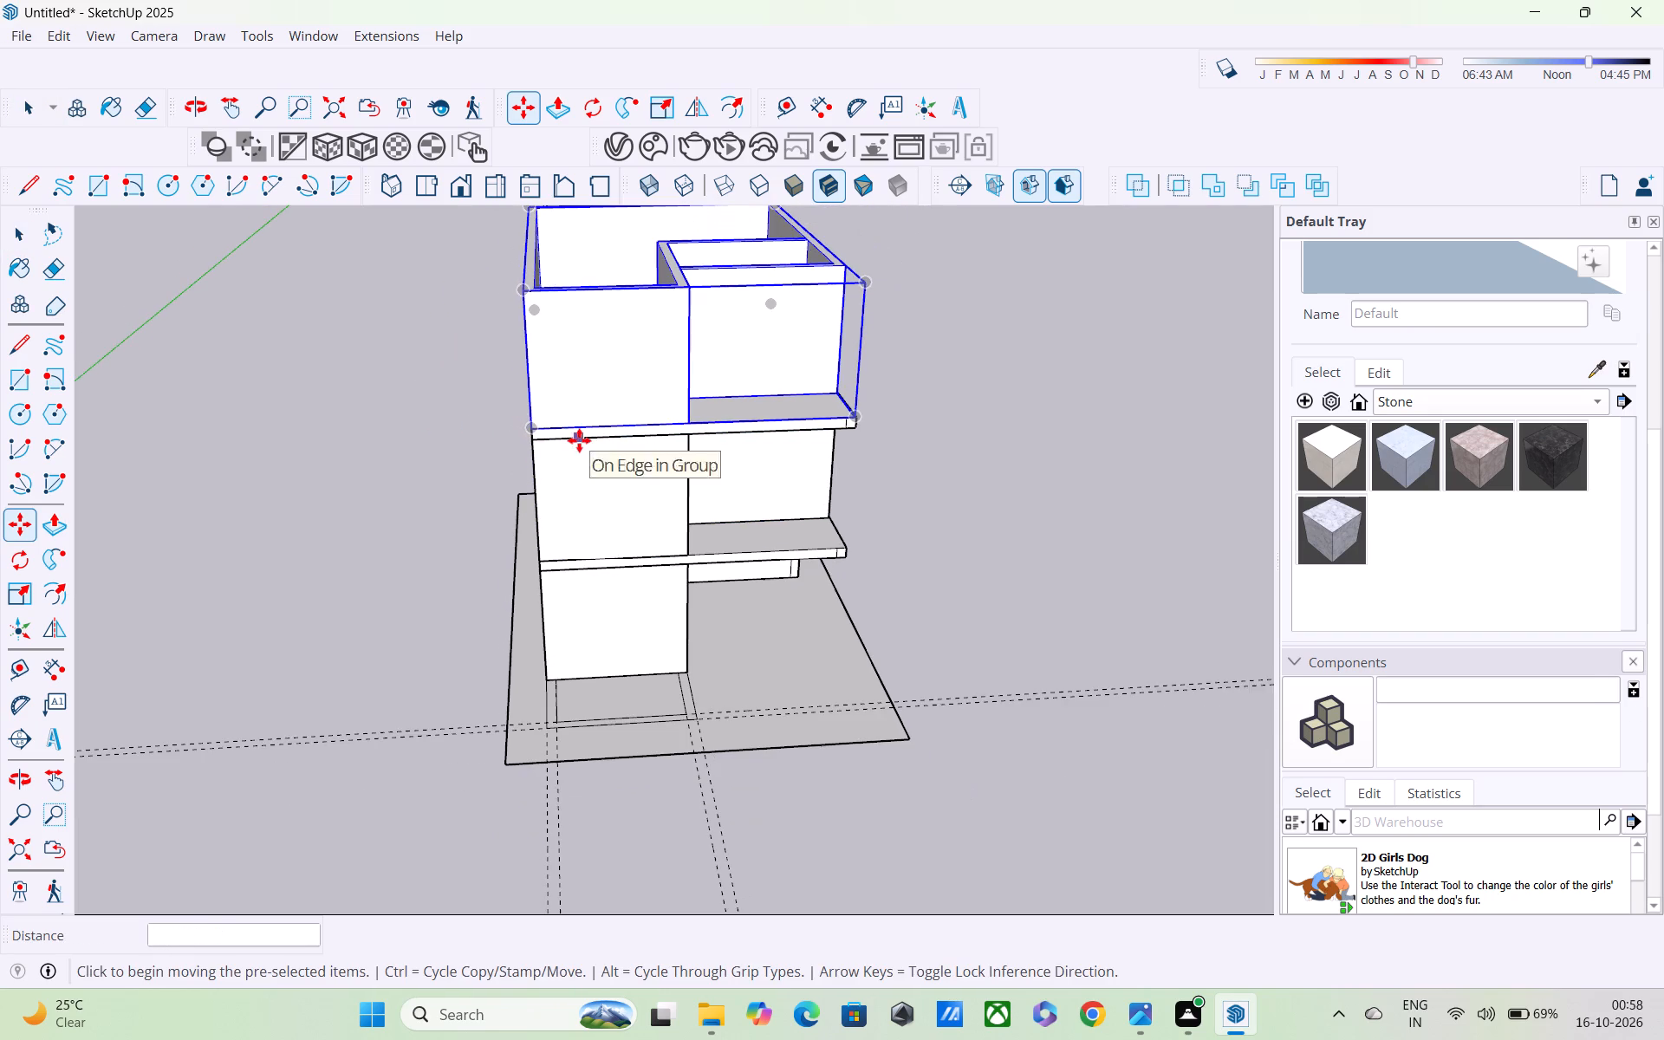
pyautogui.keyDown('shift'); pyautogui.moveTo(579, 440); pyautogui.dragTo(498, 625, button='middle'); pyautogui.keyUp('shift')
pyautogui.scroll(-3, 660, 506)
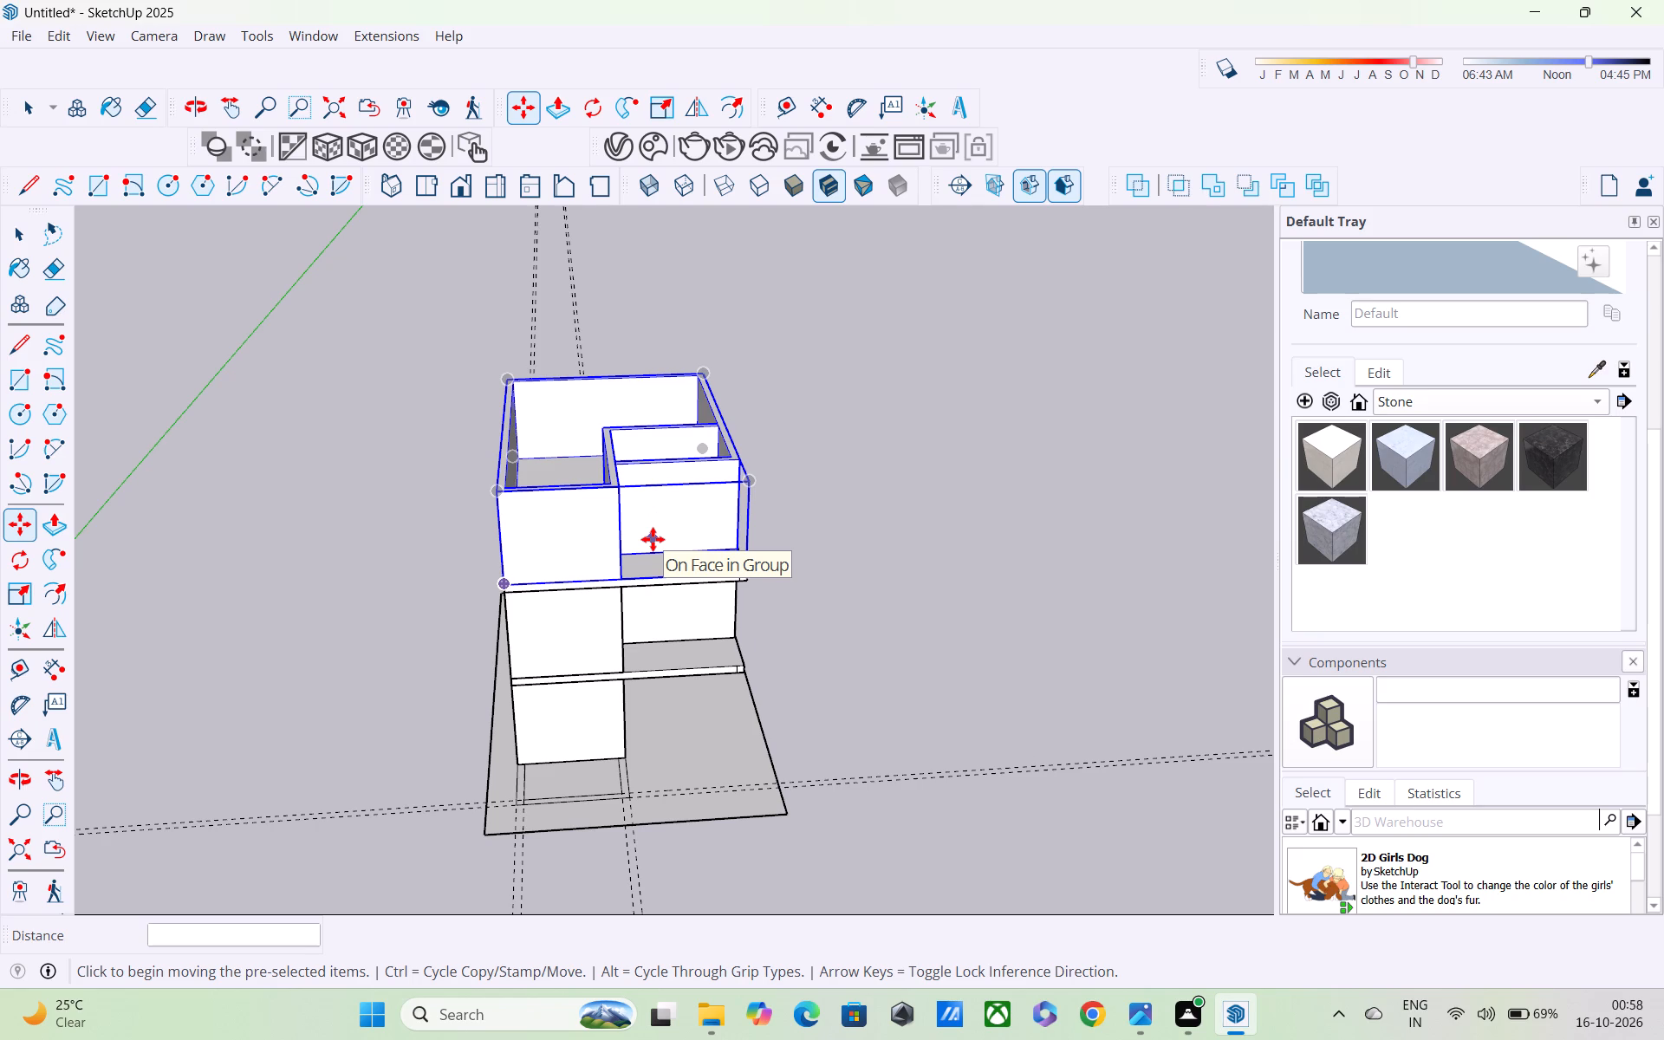
pyautogui.scroll(6, 530, 699)
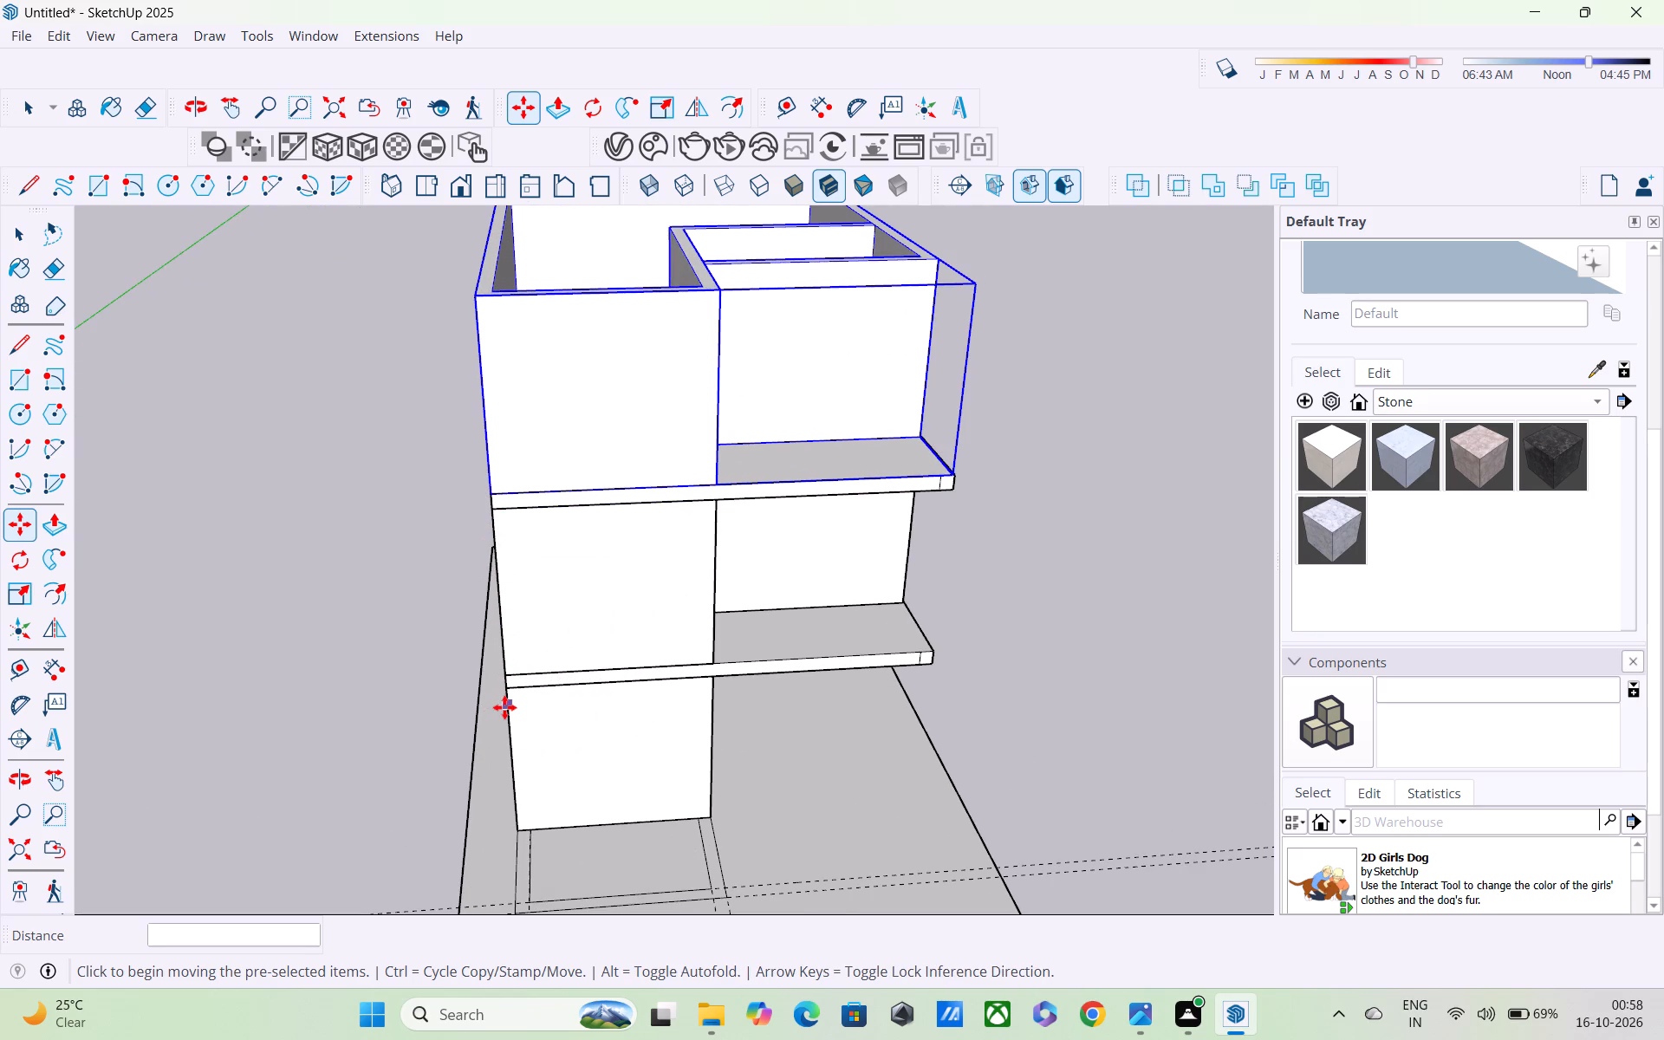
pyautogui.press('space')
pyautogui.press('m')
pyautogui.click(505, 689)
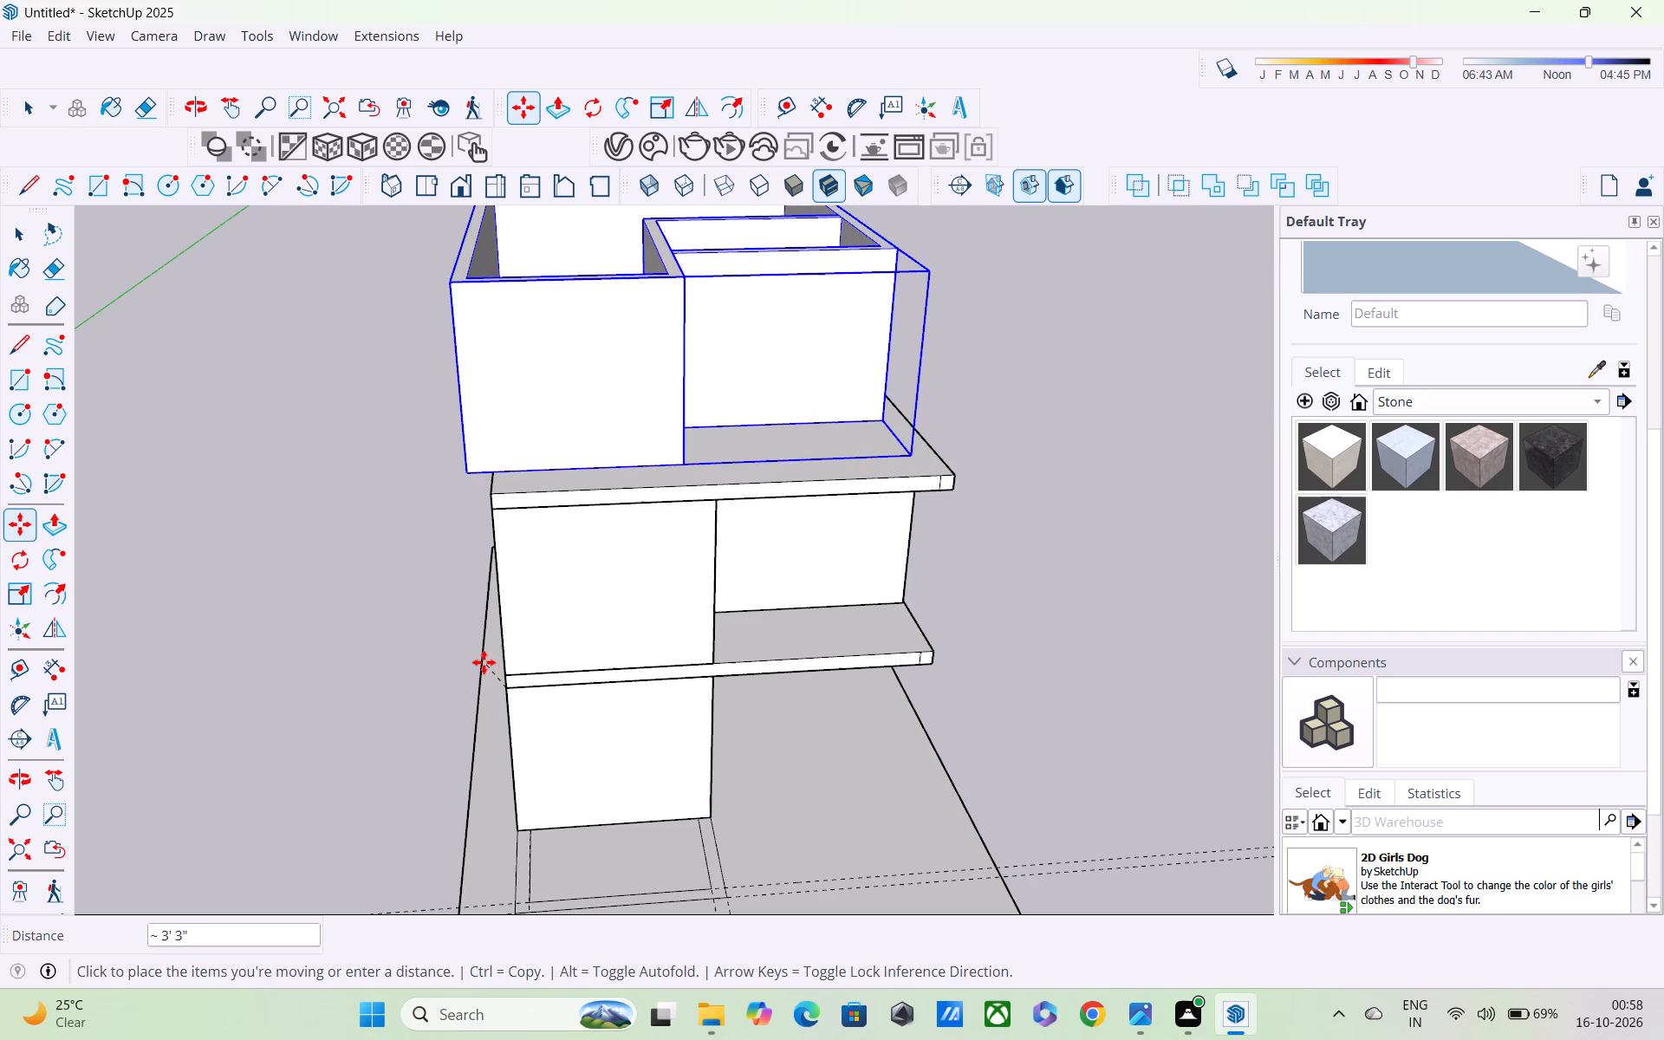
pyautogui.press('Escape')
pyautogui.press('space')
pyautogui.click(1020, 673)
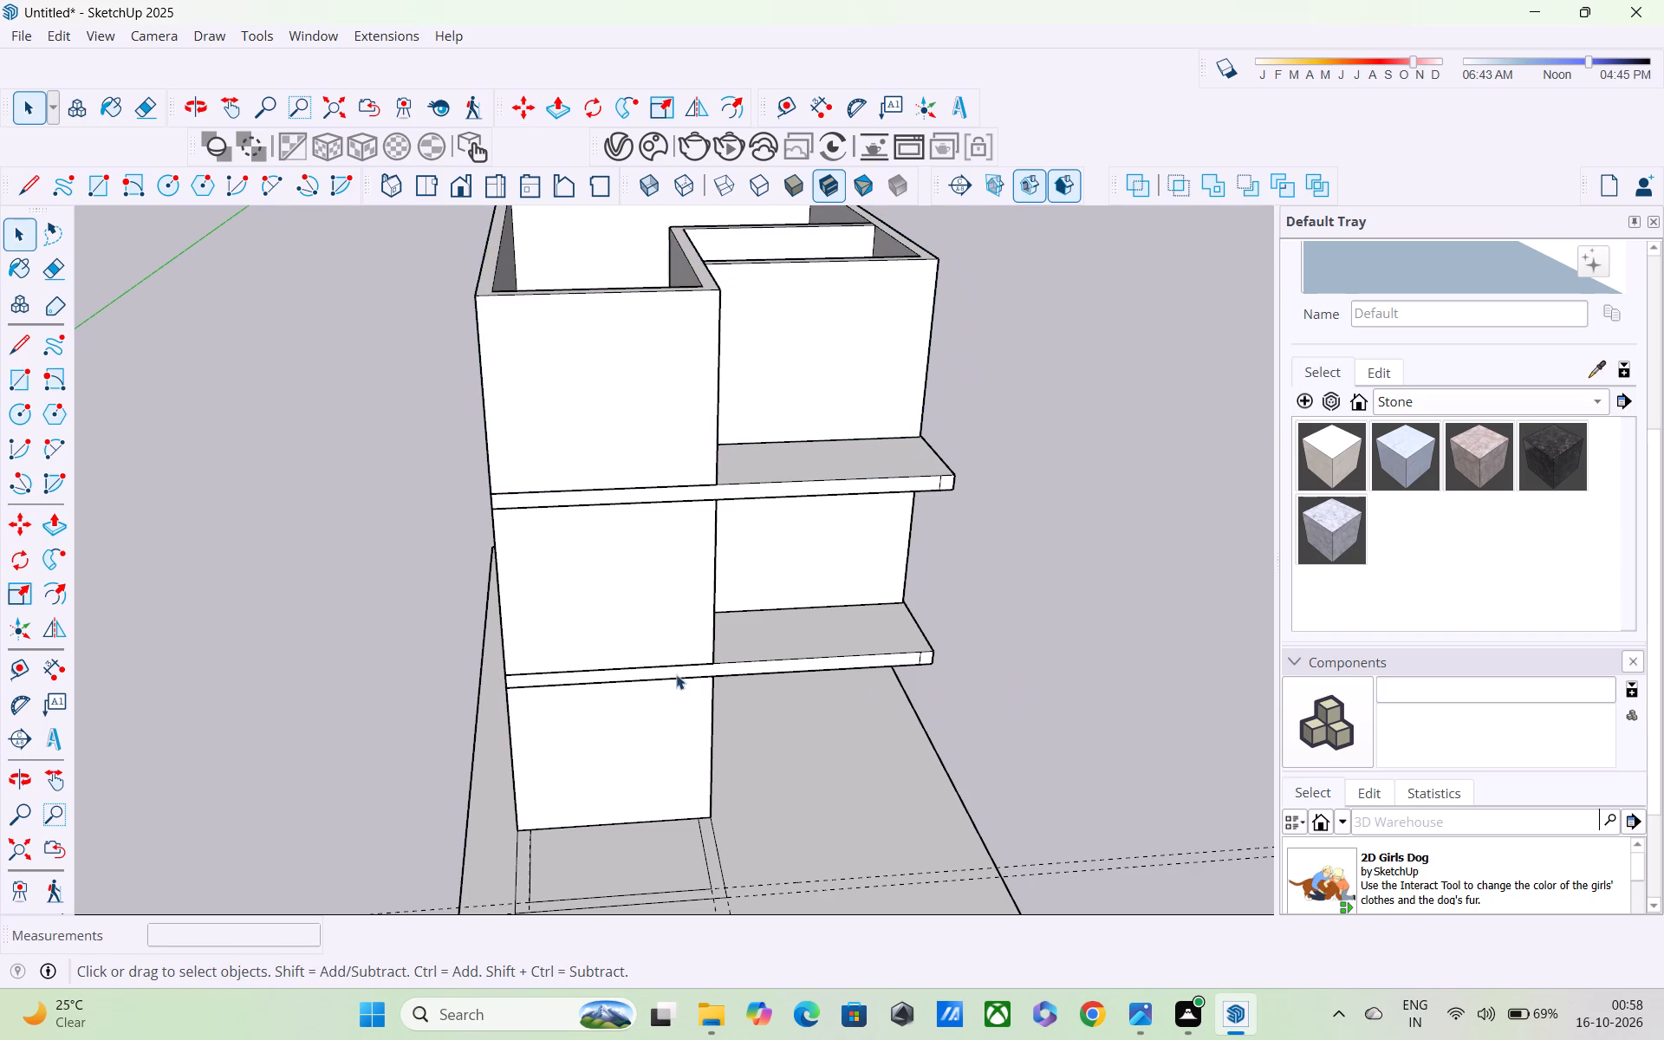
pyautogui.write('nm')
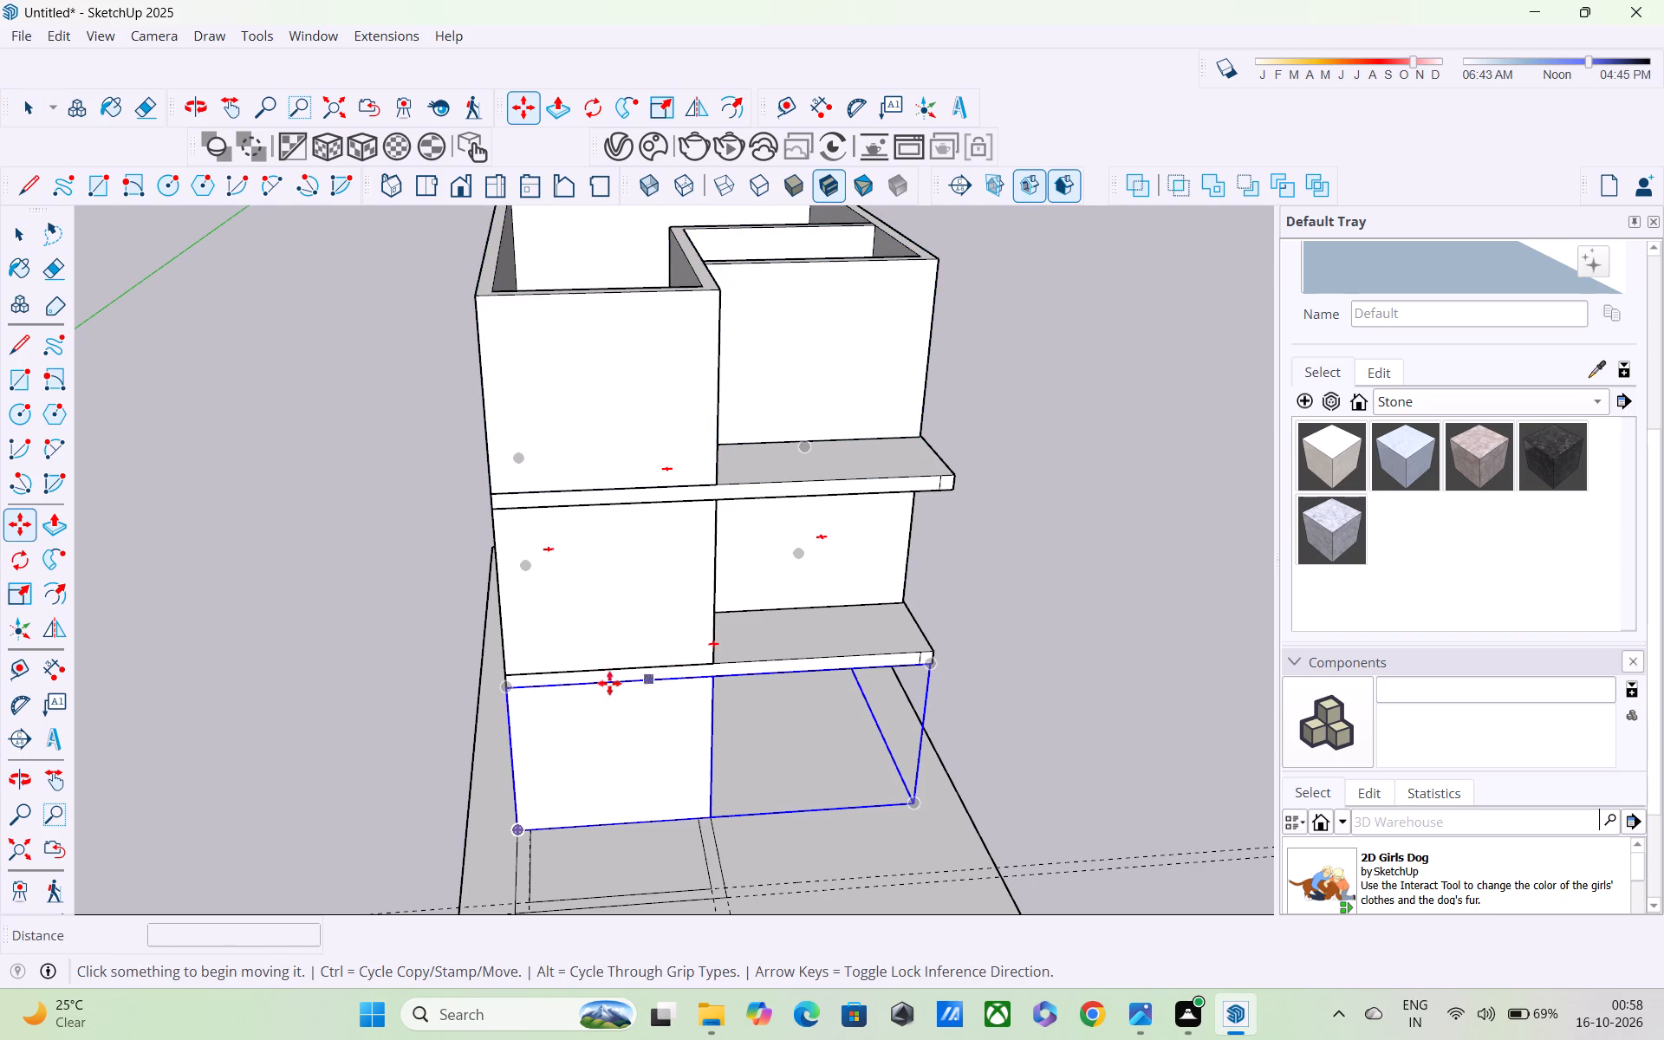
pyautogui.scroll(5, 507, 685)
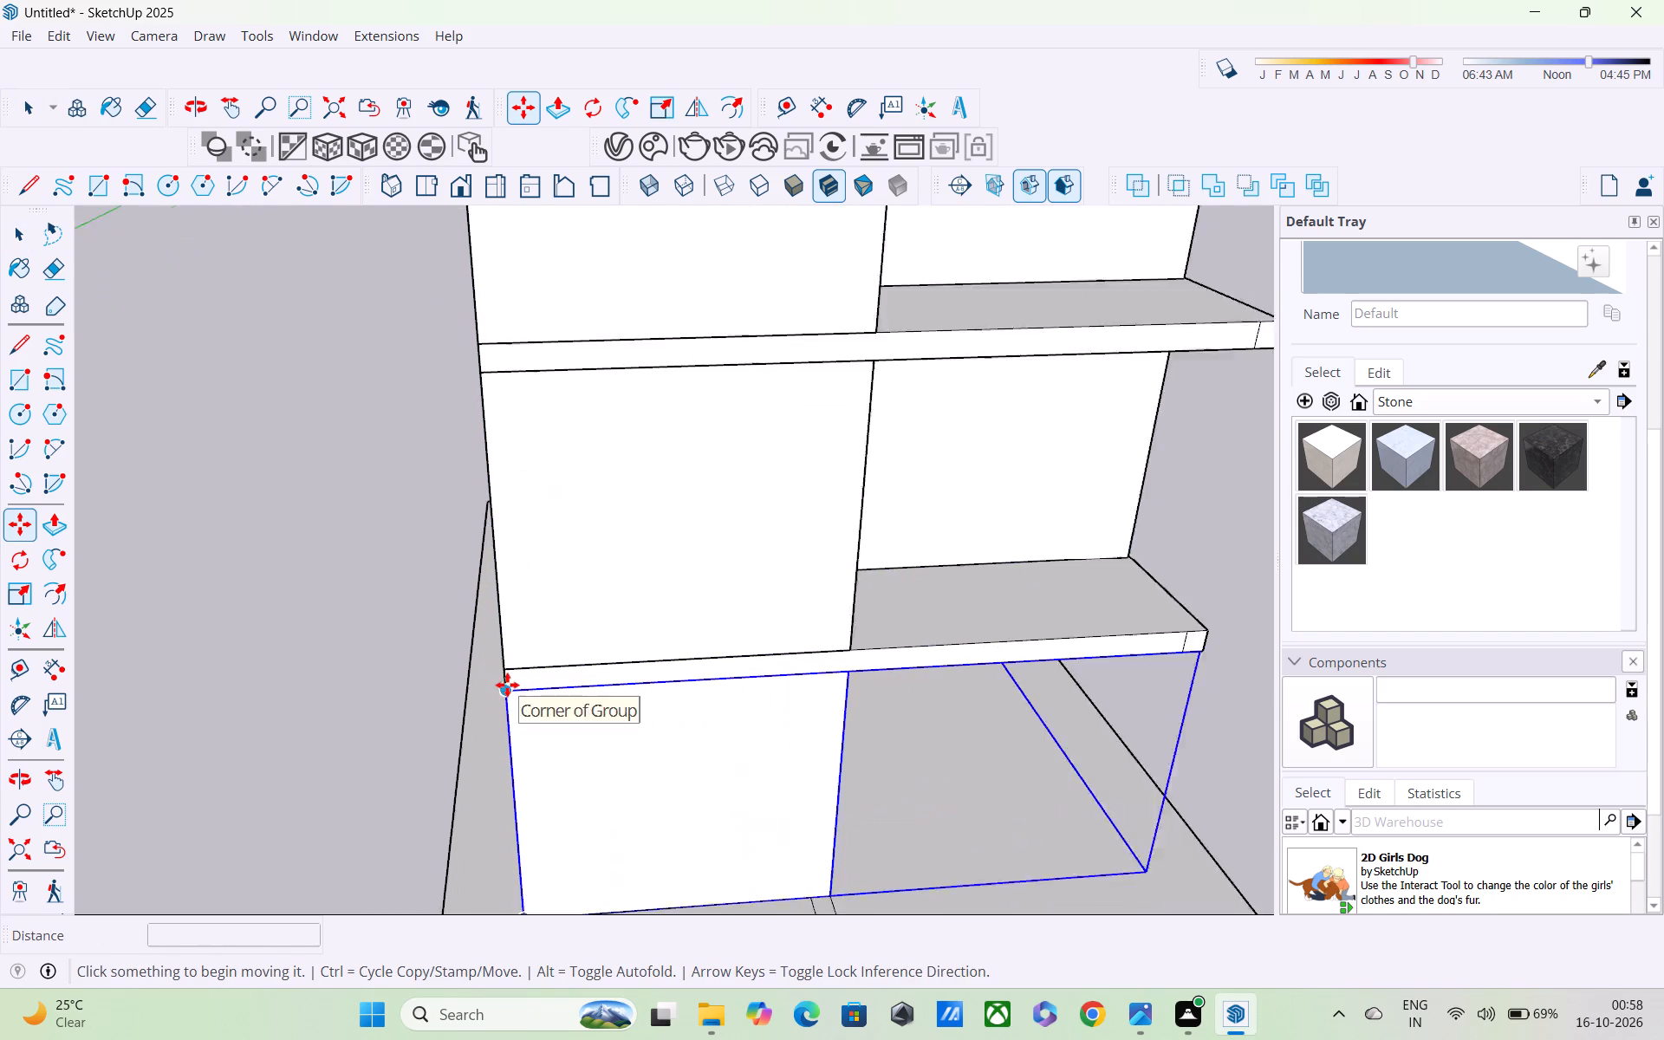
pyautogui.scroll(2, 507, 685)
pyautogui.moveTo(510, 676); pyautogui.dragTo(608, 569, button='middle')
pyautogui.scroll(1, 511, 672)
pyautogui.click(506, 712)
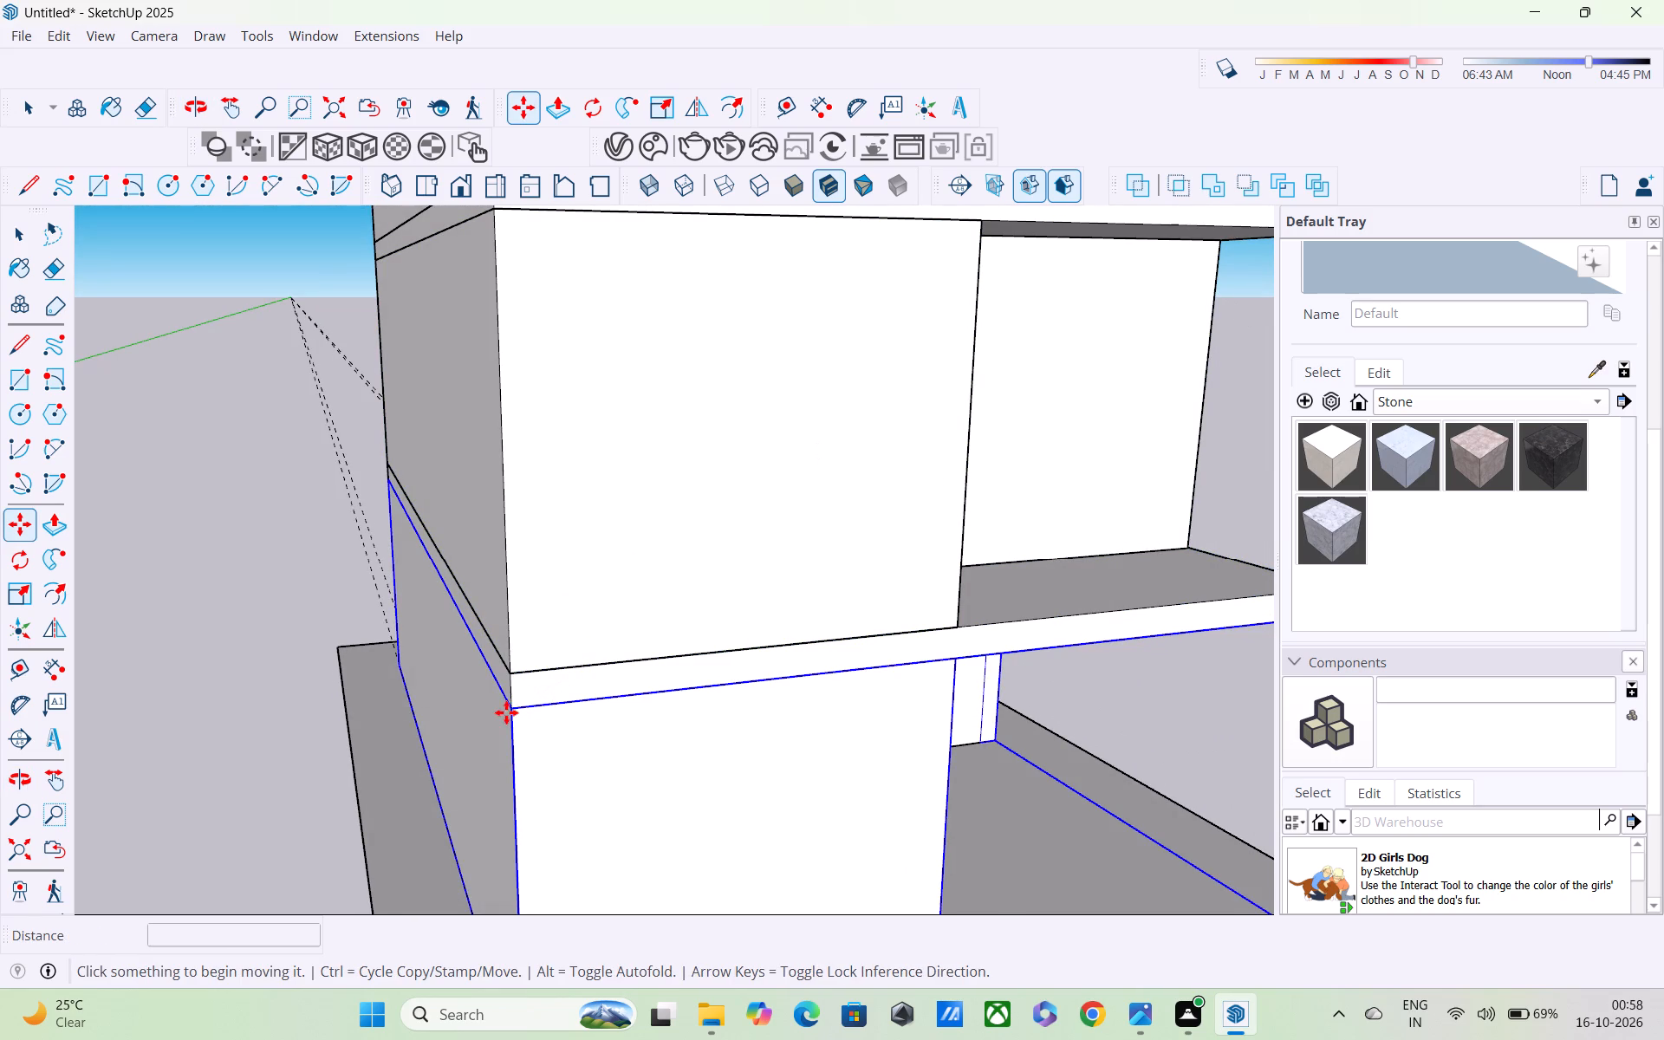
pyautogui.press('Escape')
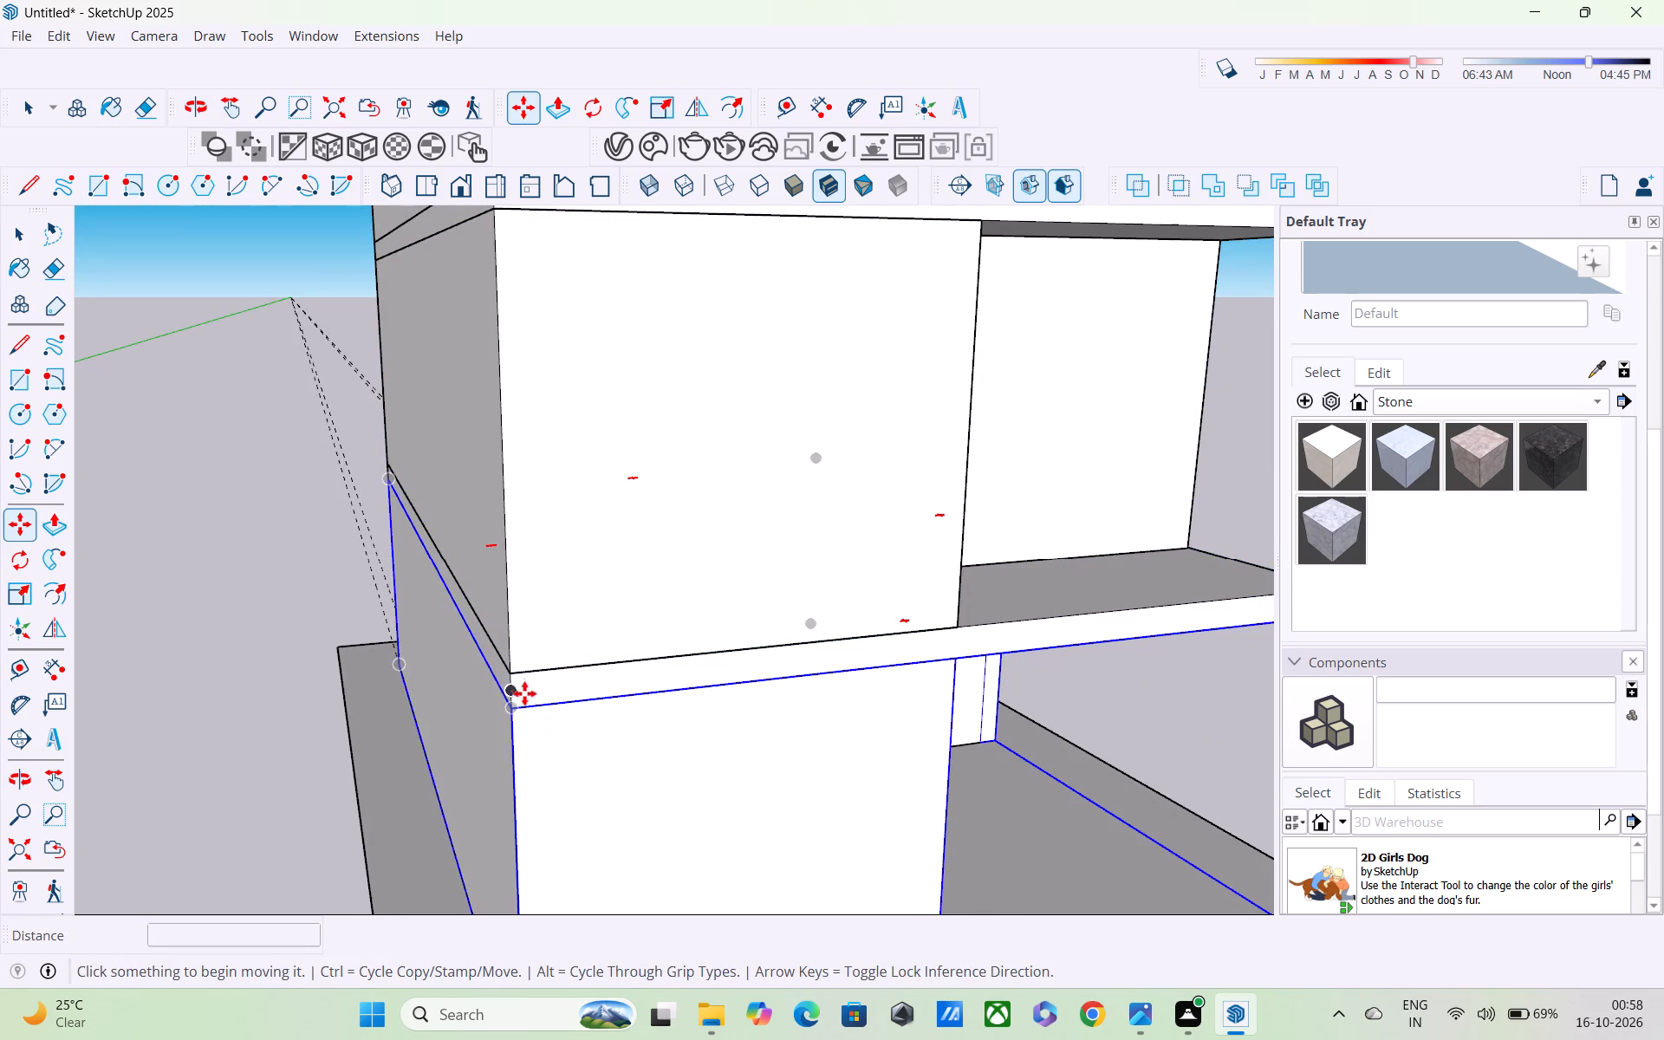
# Copy the lowest roof slab up 21' 8" onto the top-floor walls, snapping its bottom front corner to the walls' top corner.
pyautogui.press('space')
pyautogui.click(526, 689)
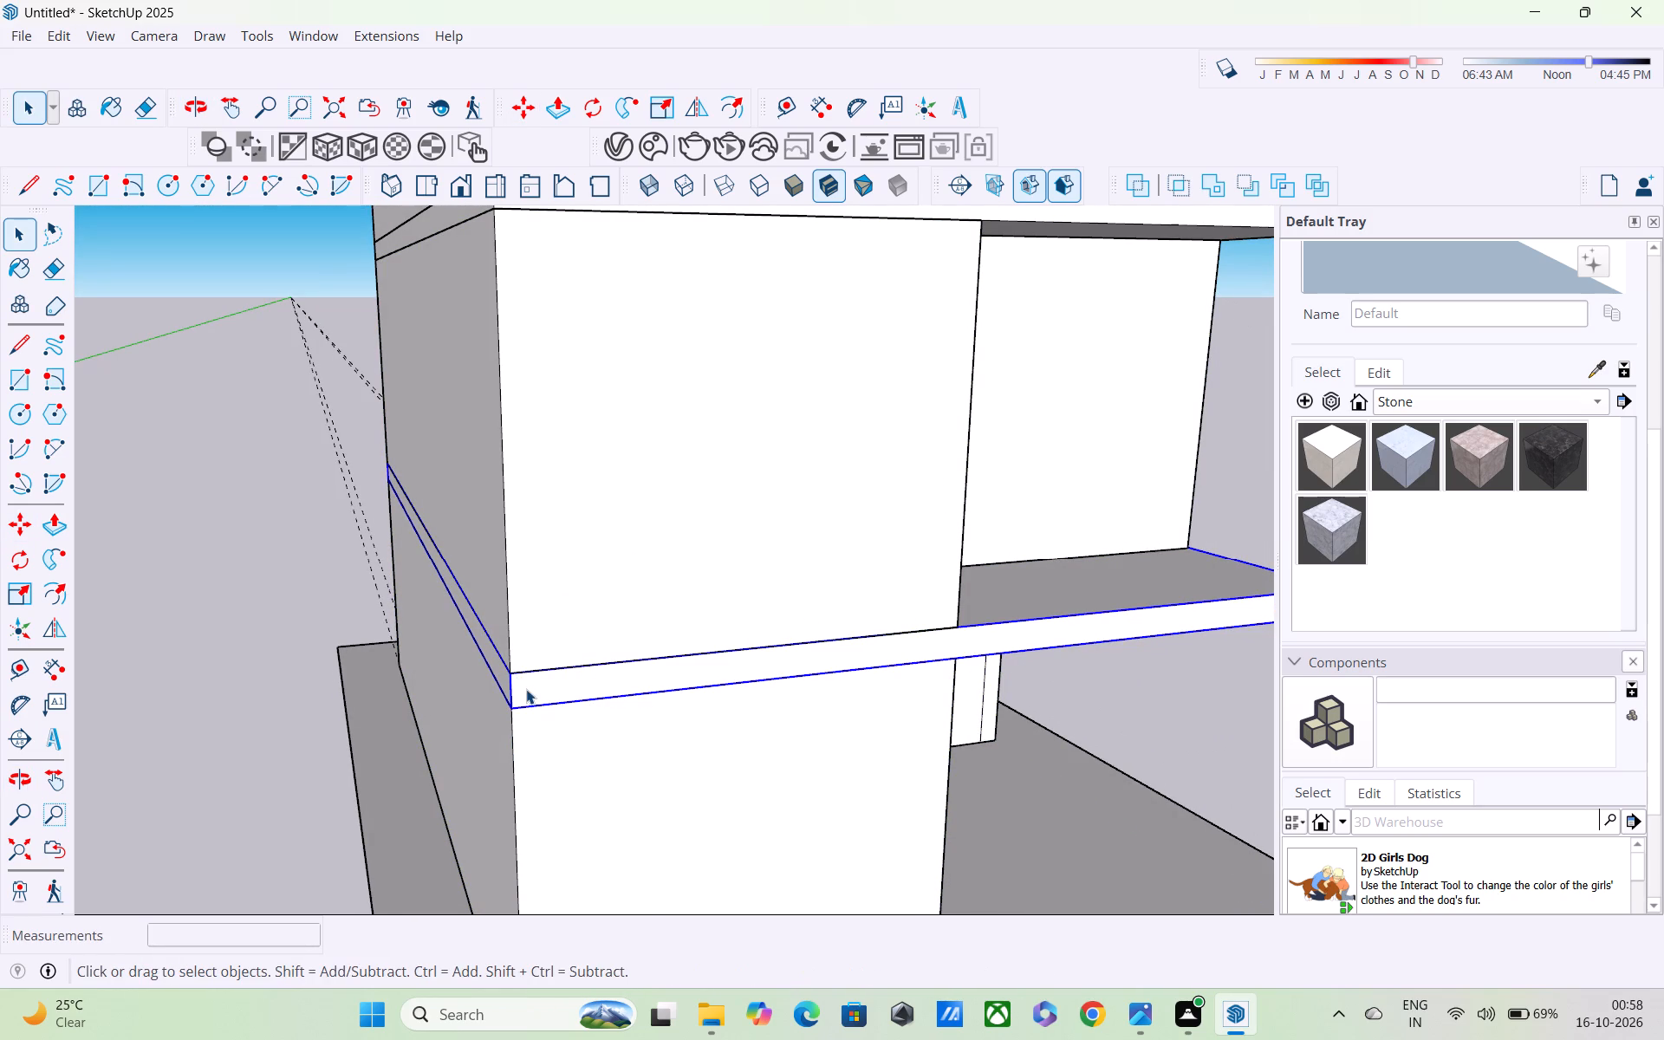
pyautogui.press('m')
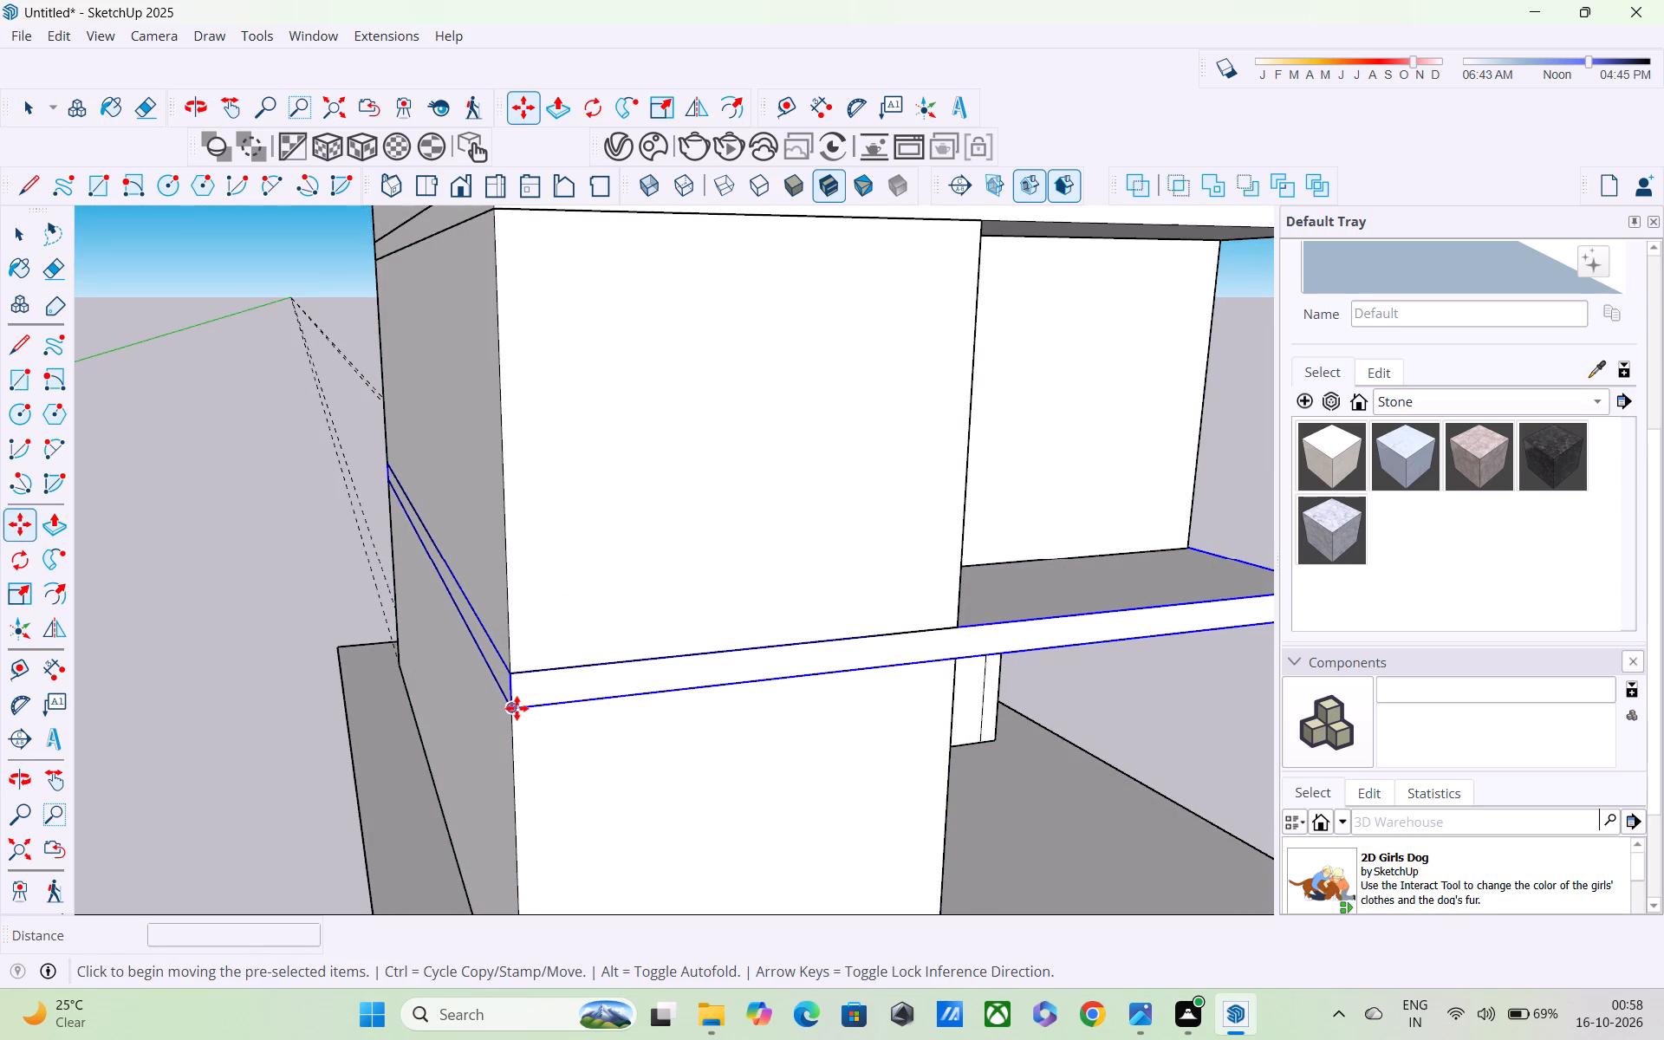
pyautogui.click(510, 711)
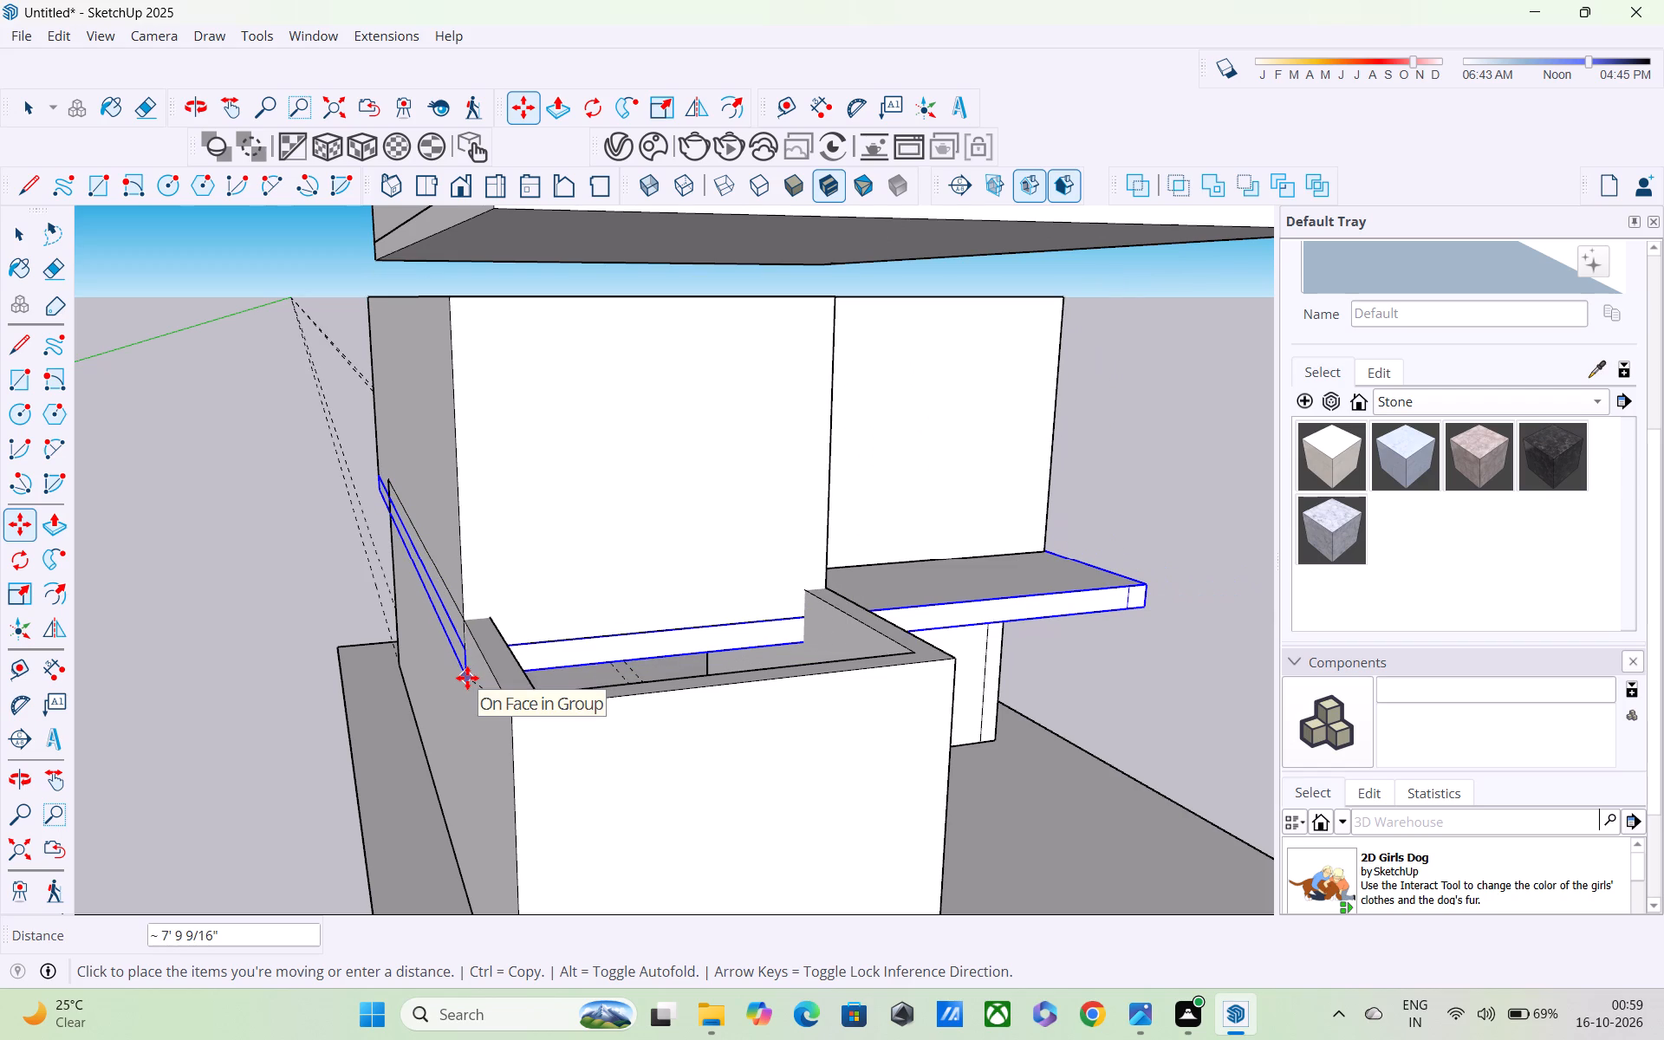
pyautogui.scroll(-6, 420, 575)
pyautogui.scroll(-6, 525, 460)
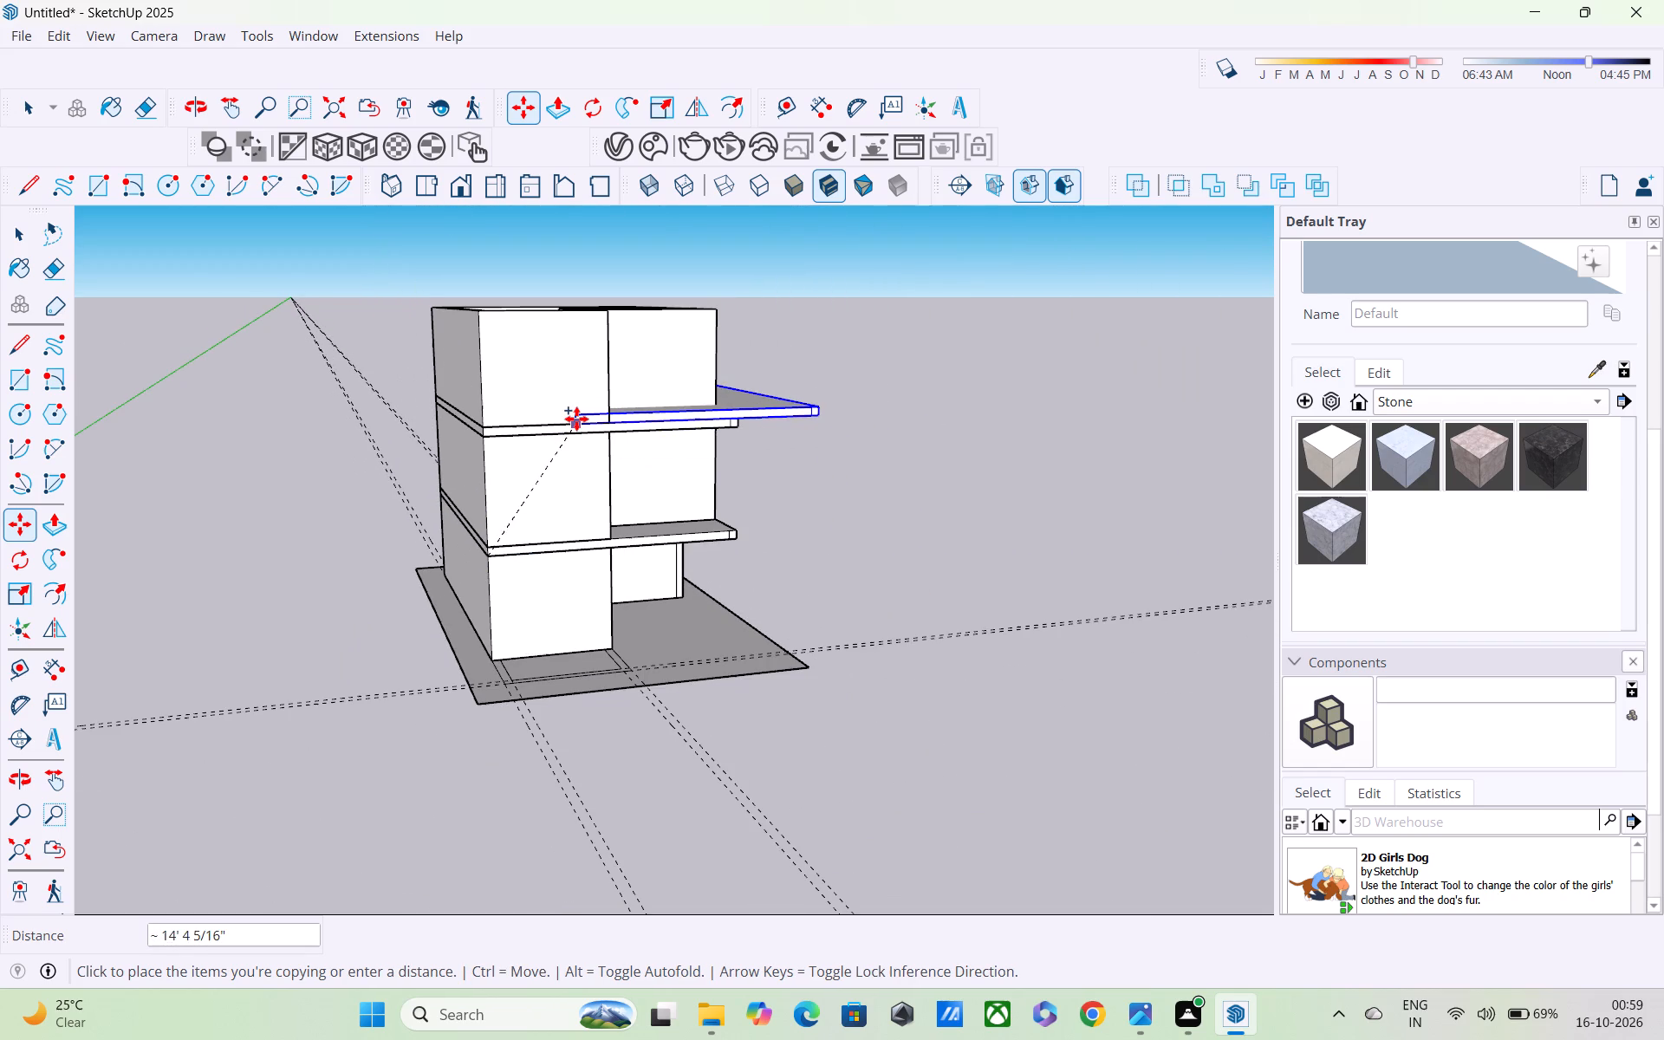
pyautogui.keyDown('shift'); pyautogui.moveTo(576, 419); pyautogui.dragTo(569, 660, button='middle'); pyautogui.keyUp('shift')
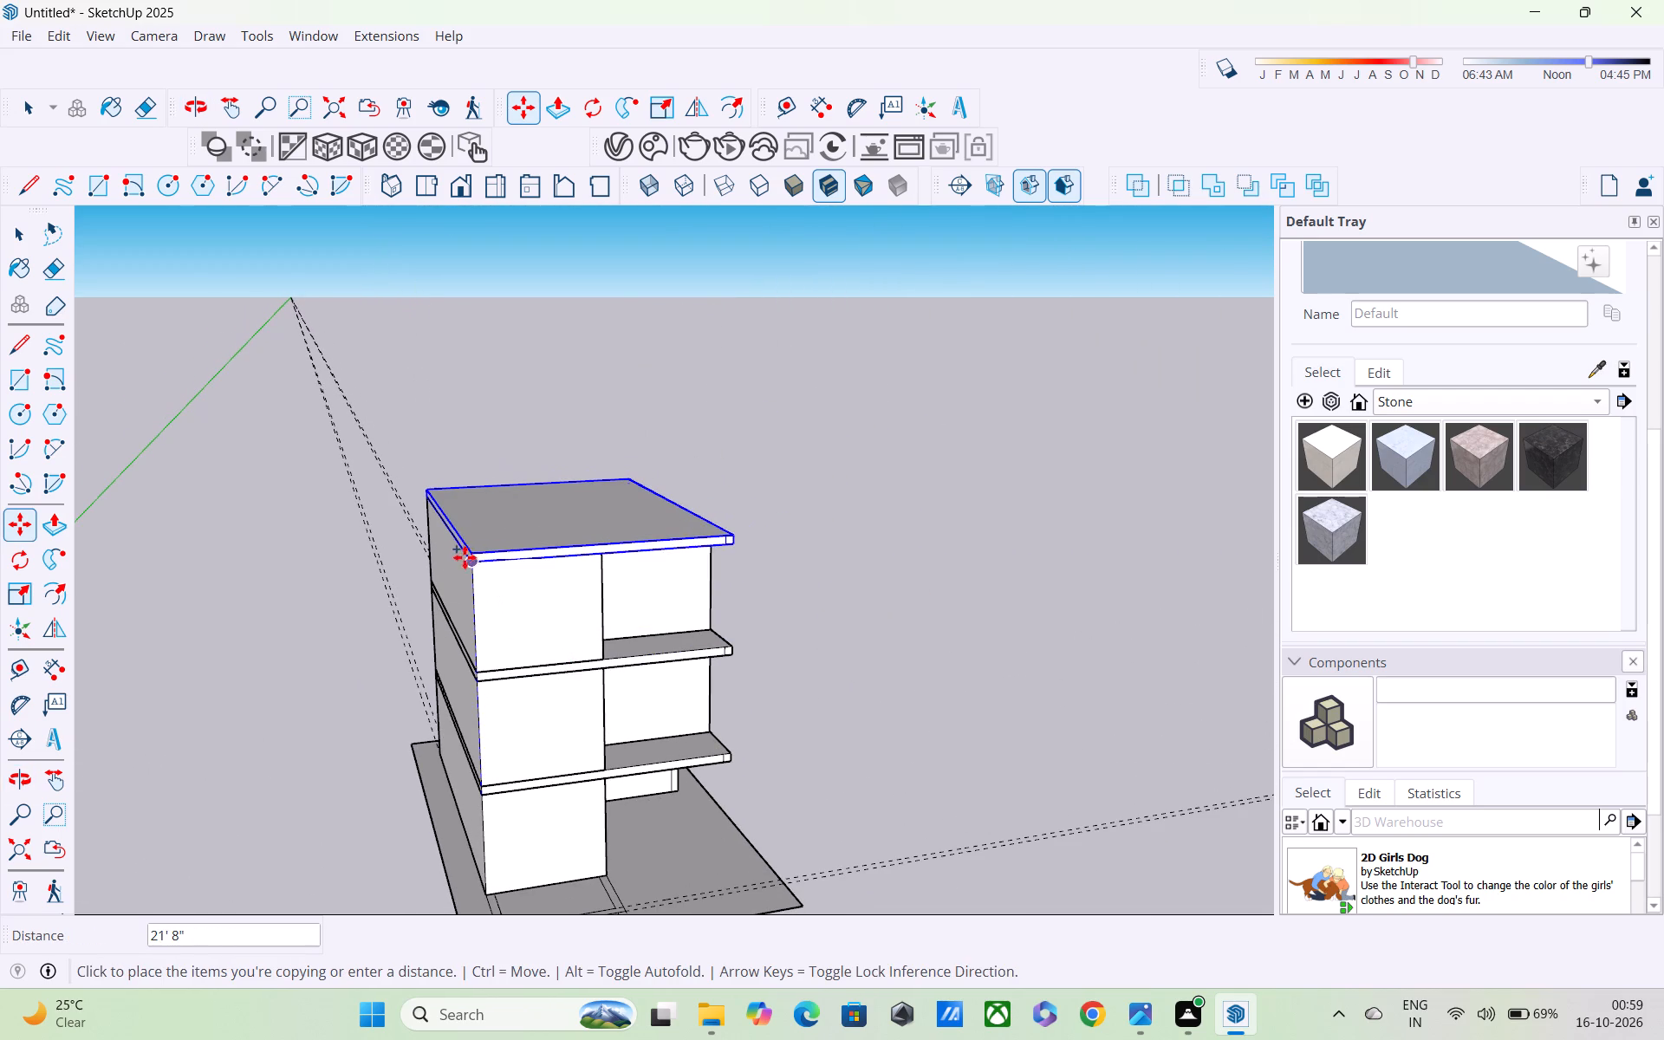
pyautogui.click(484, 563)
# Examine the stacked storeys and slabs from the front and side, including the wall outline on the plot in front.
pyautogui.moveTo(480, 653); pyautogui.dragTo(310, 595, button='middle')
pyautogui.scroll(-5, 331, 682)
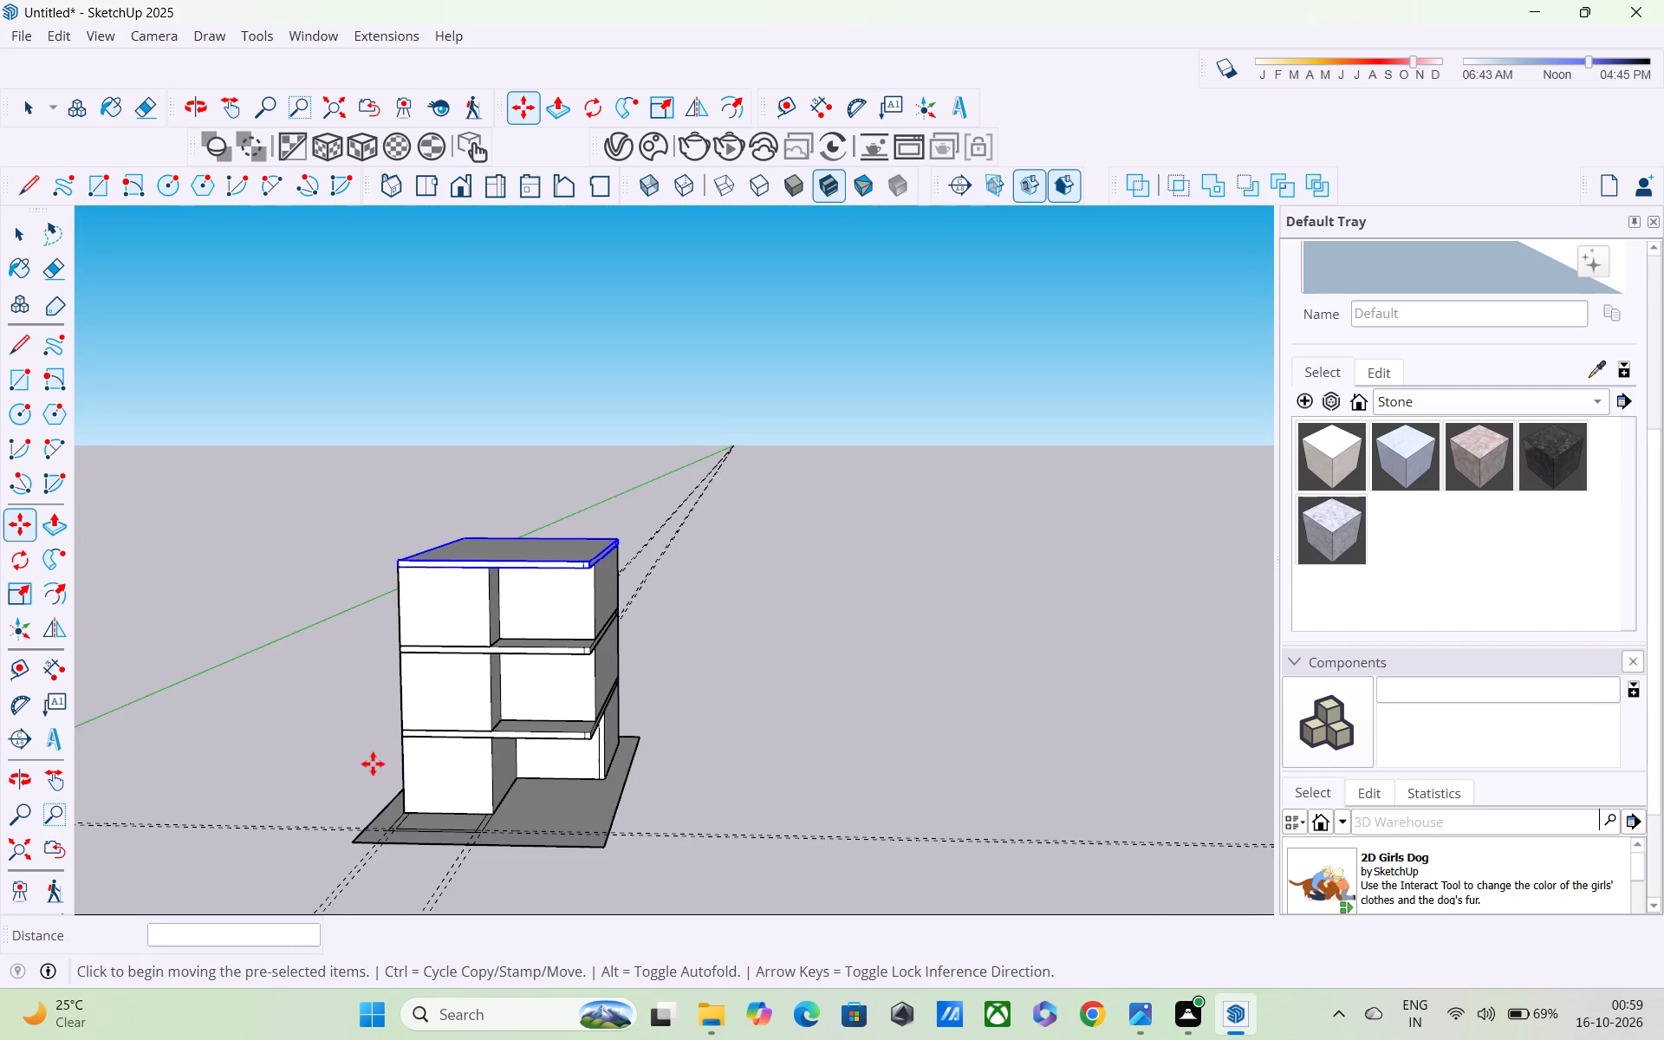
pyautogui.scroll(1, 374, 761)
pyautogui.moveTo(374, 744); pyautogui.dragTo(411, 798, button='middle')
pyautogui.scroll(4, 455, 760)
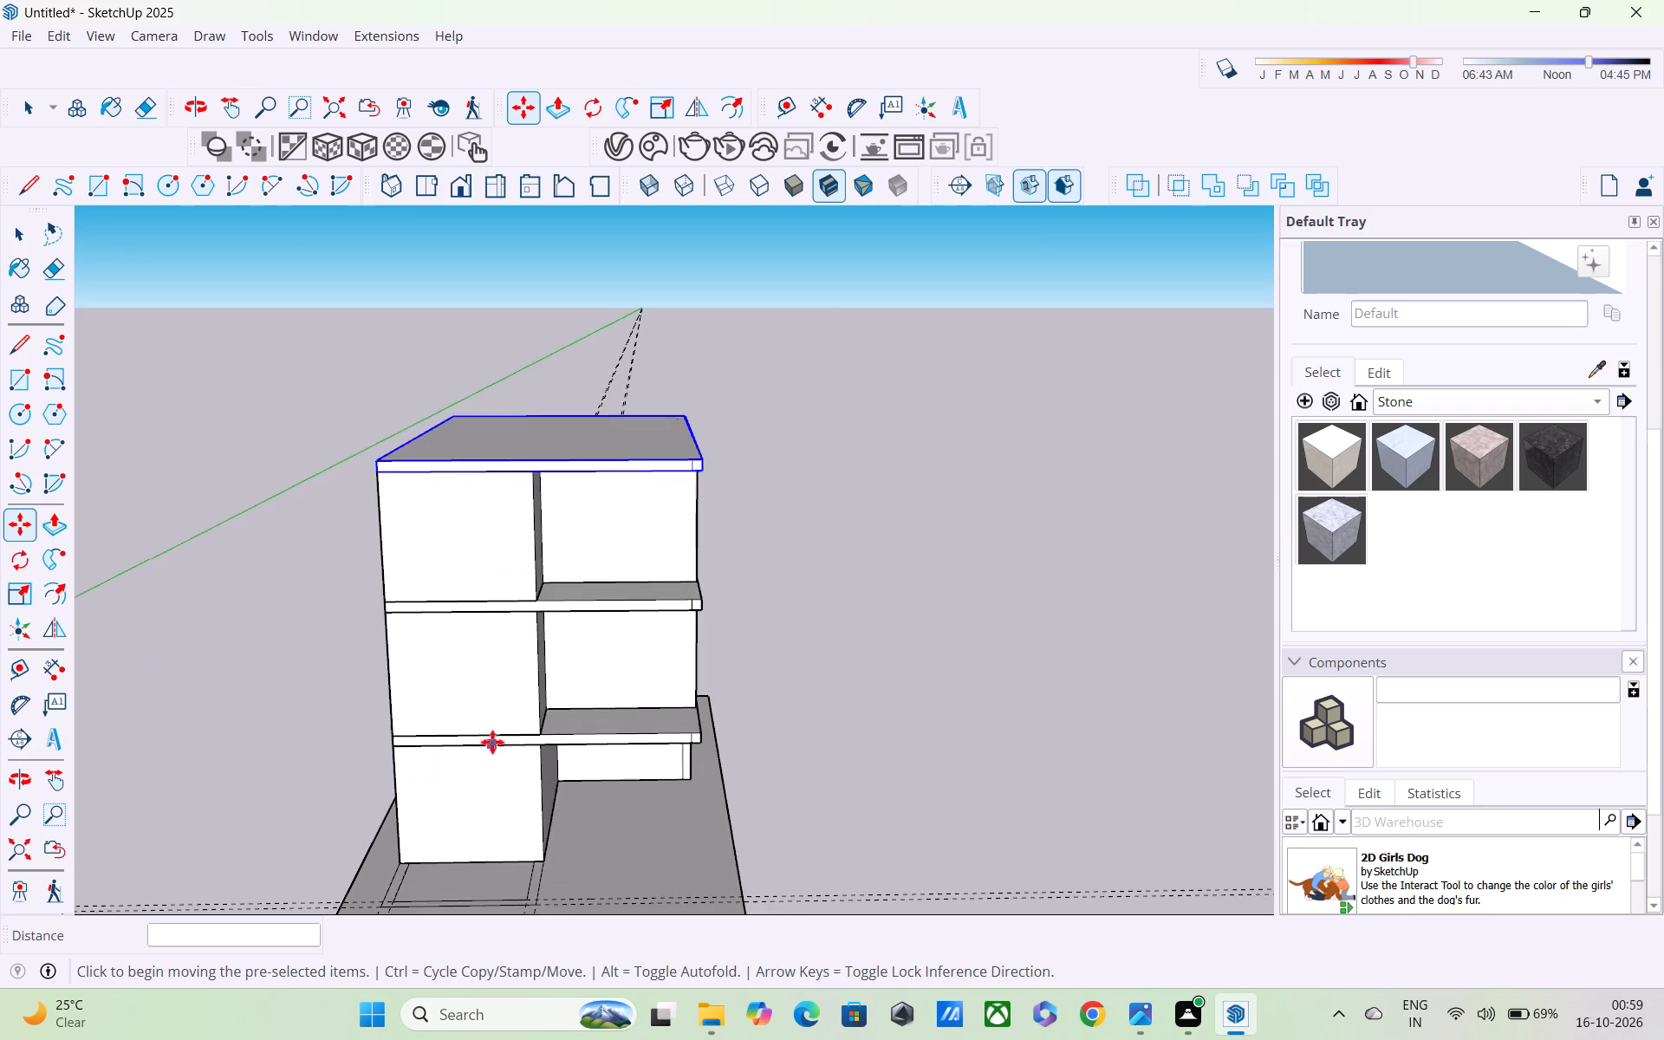
pyautogui.moveTo(491, 719); pyautogui.dragTo(494, 619, button='middle')
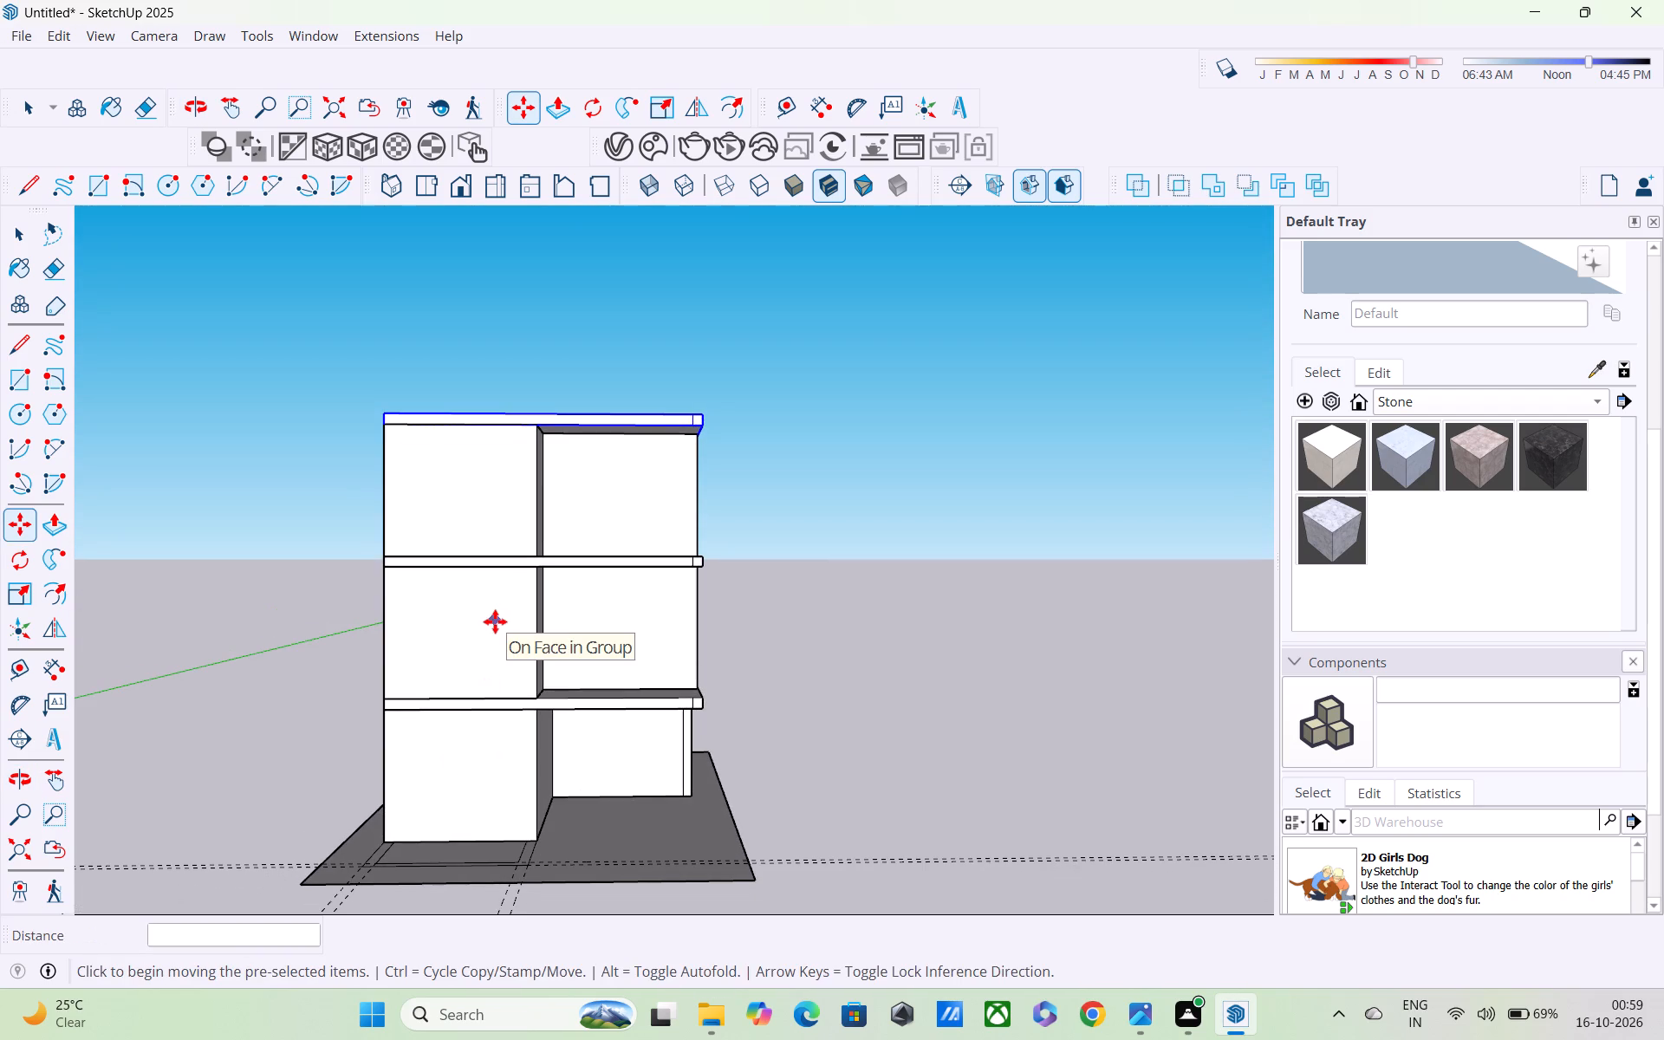
pyautogui.scroll(3, 494, 621)
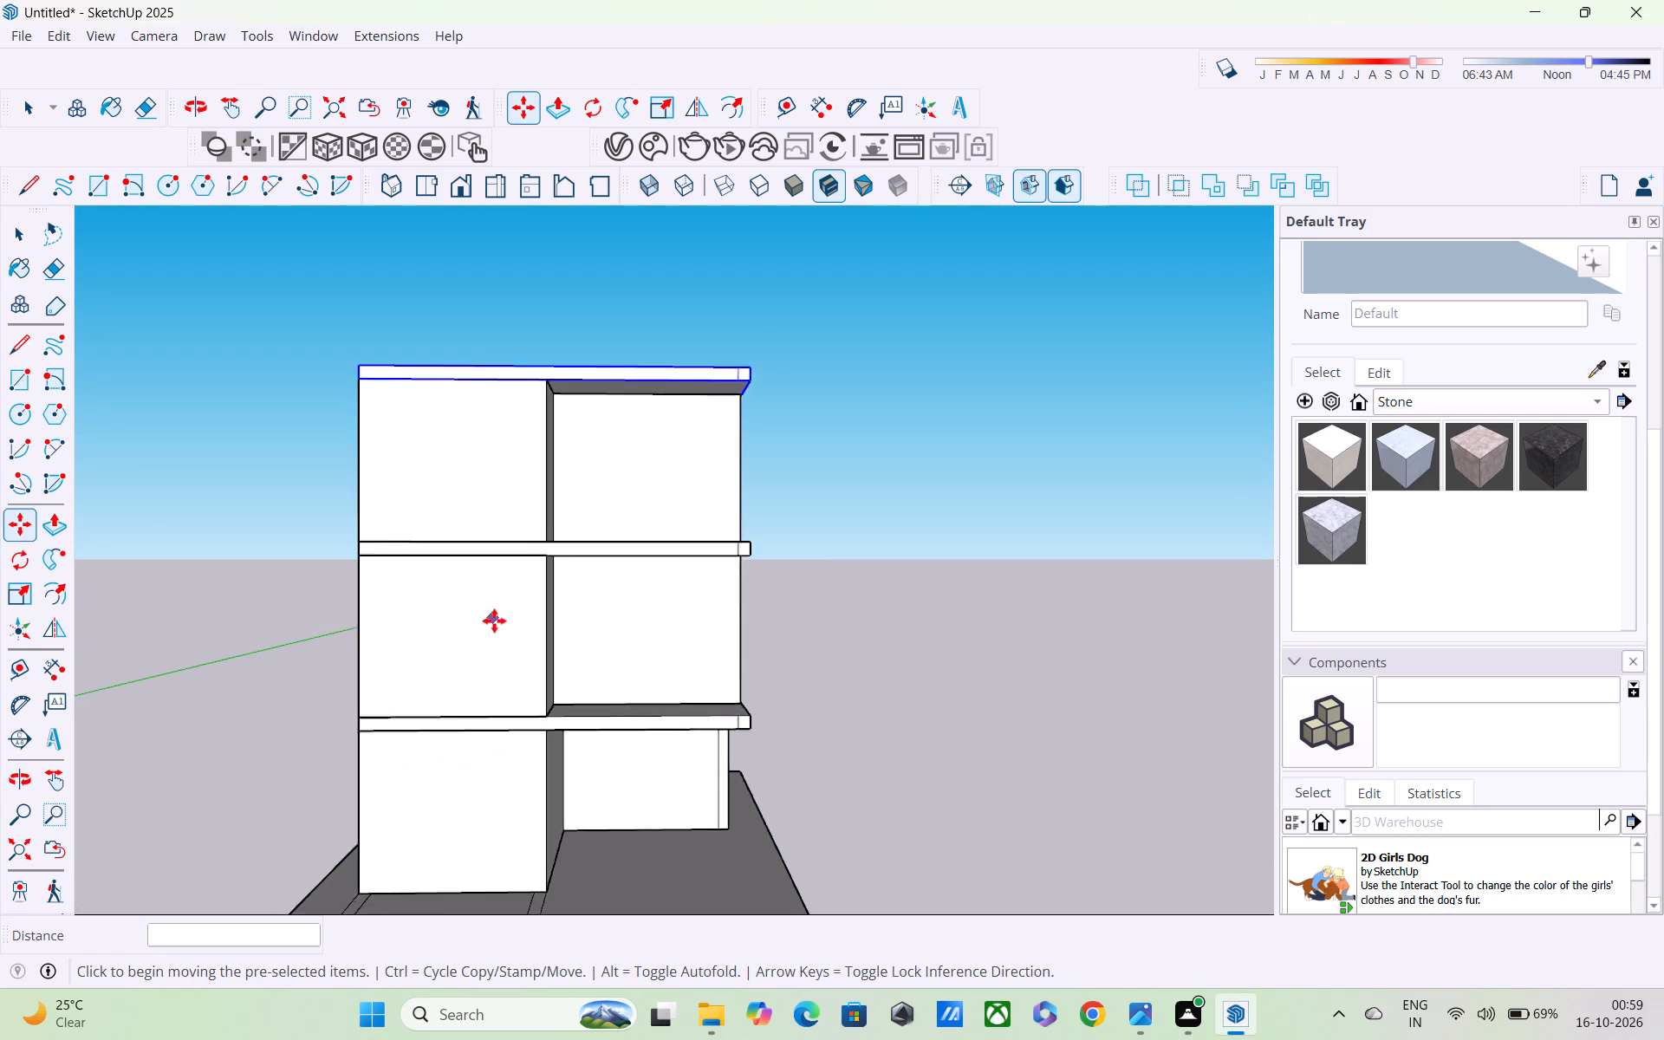
pyautogui.moveTo(490, 620); pyautogui.dragTo(556, 698, button='middle')
pyautogui.scroll(4, 428, 630)
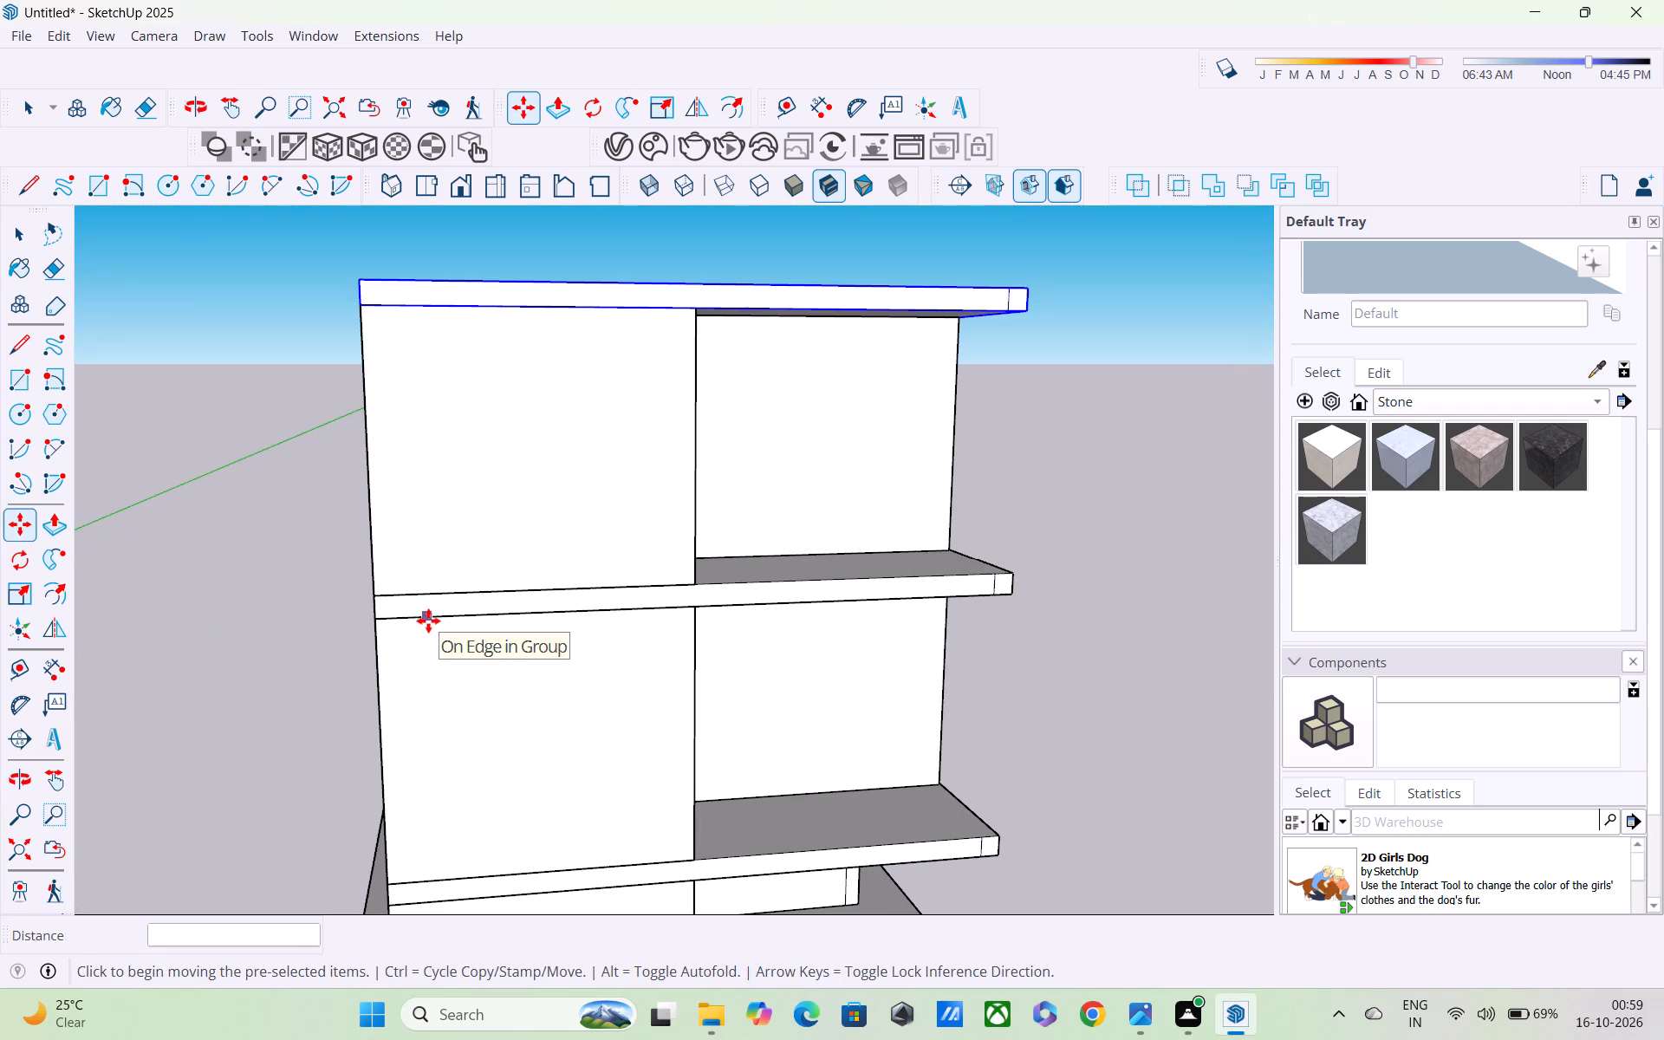
pyautogui.scroll(-6, 495, 686)
pyautogui.scroll(-4, 588, 753)
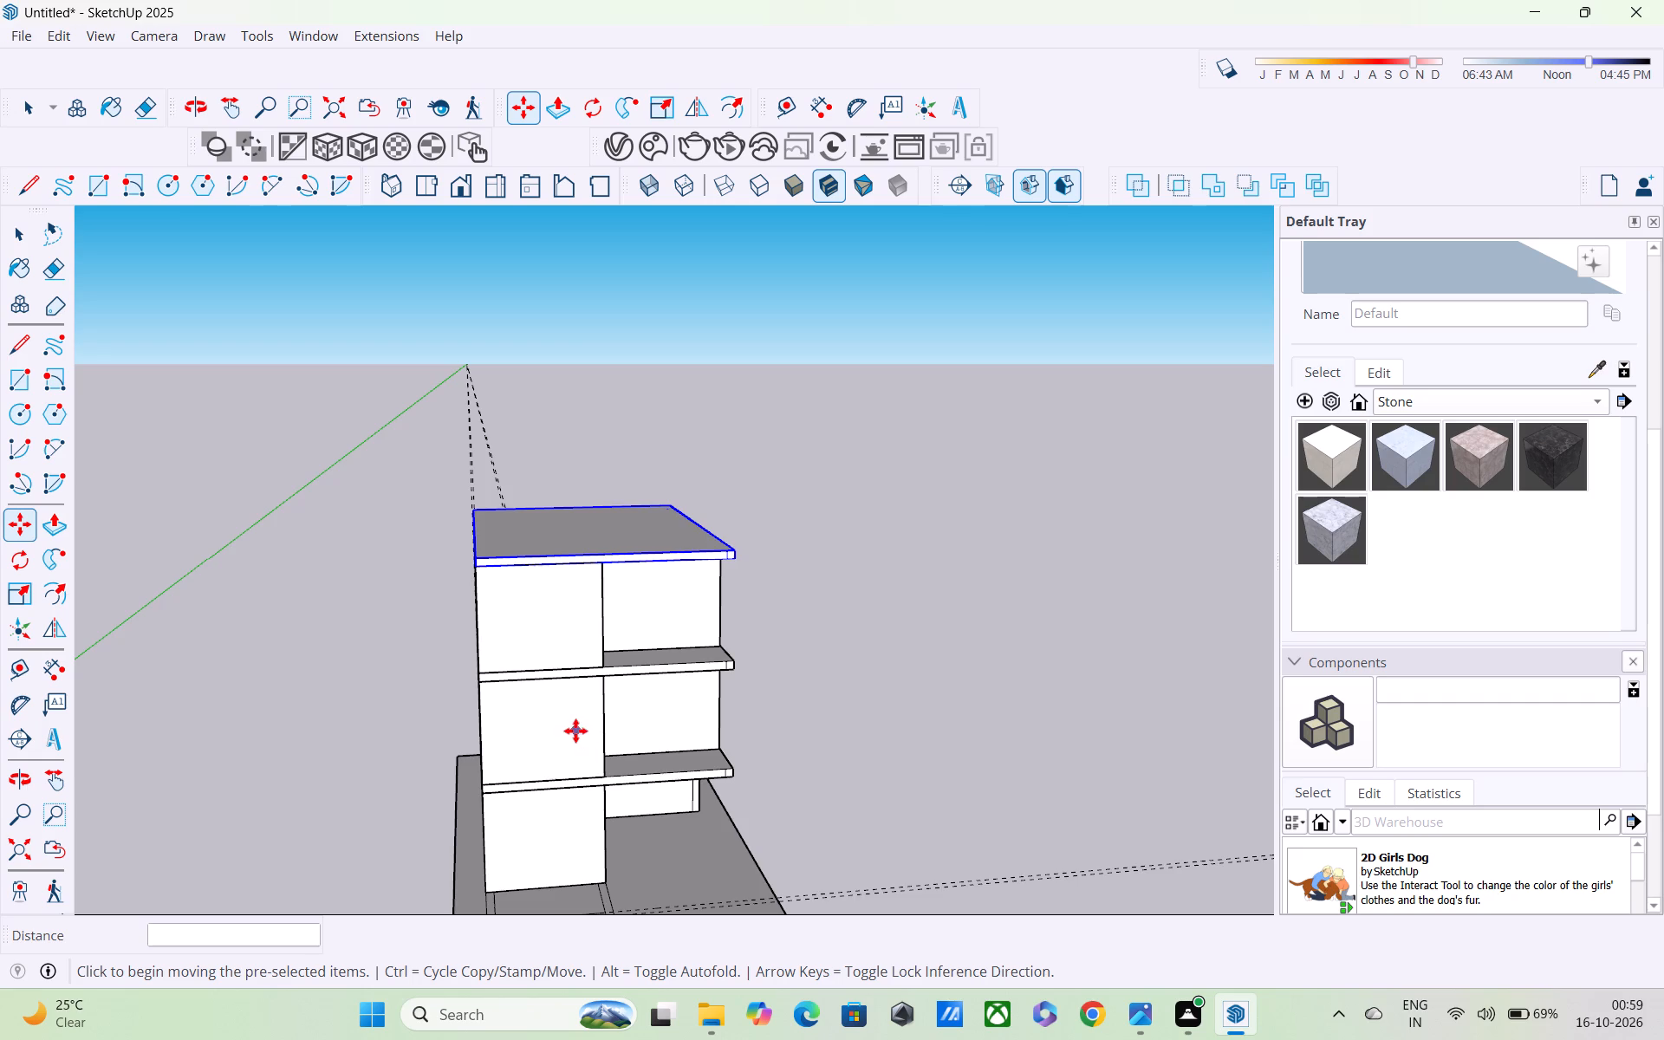
pyautogui.scroll(-5, 575, 731)
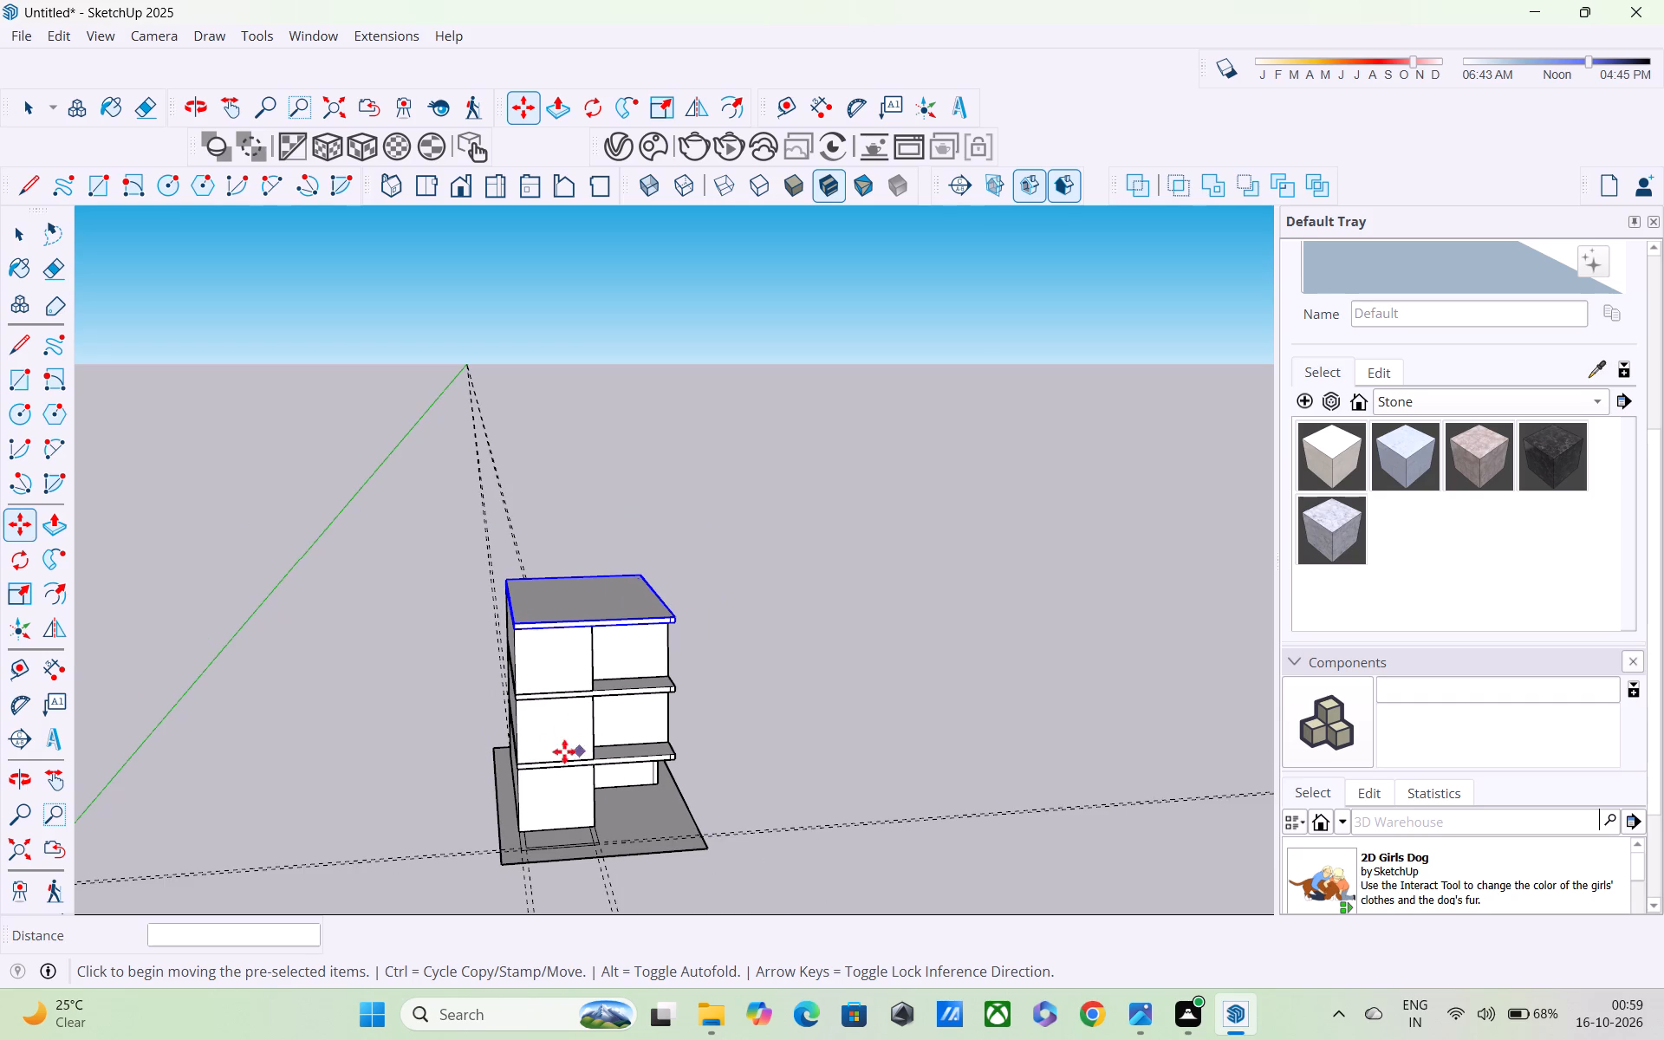
pyautogui.scroll(-4, 525, 733)
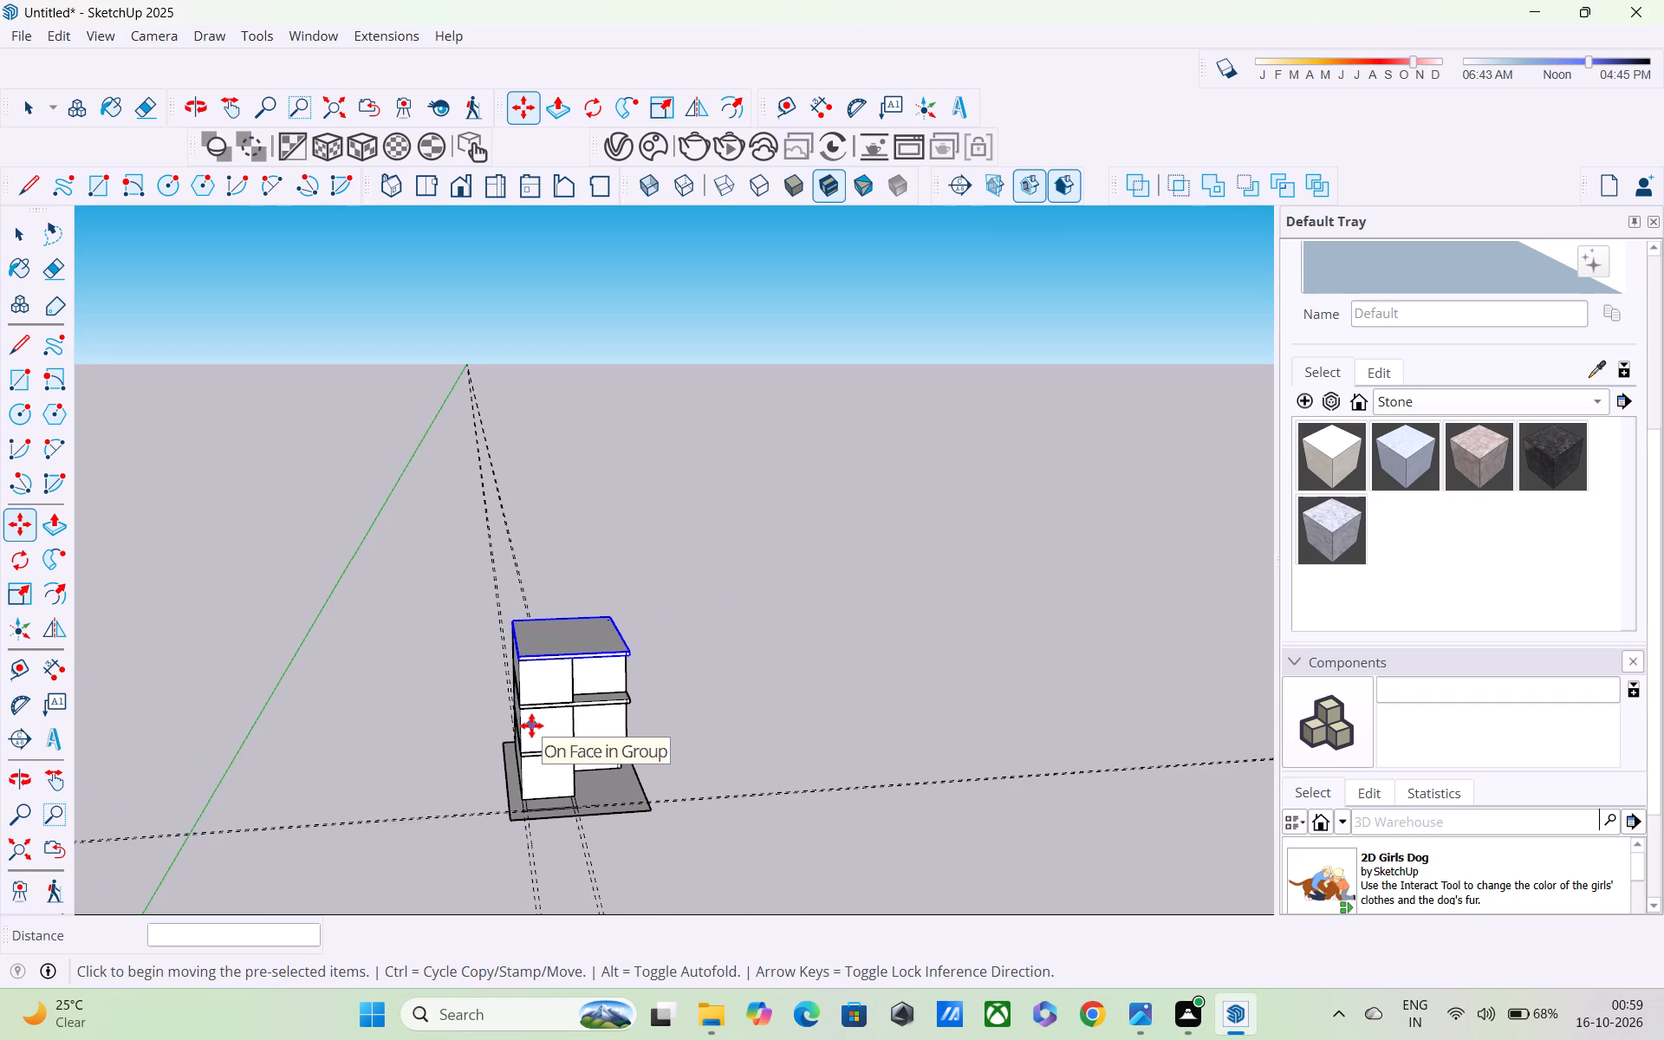
pyautogui.moveTo(531, 725); pyautogui.dragTo(75, 801, button='middle')
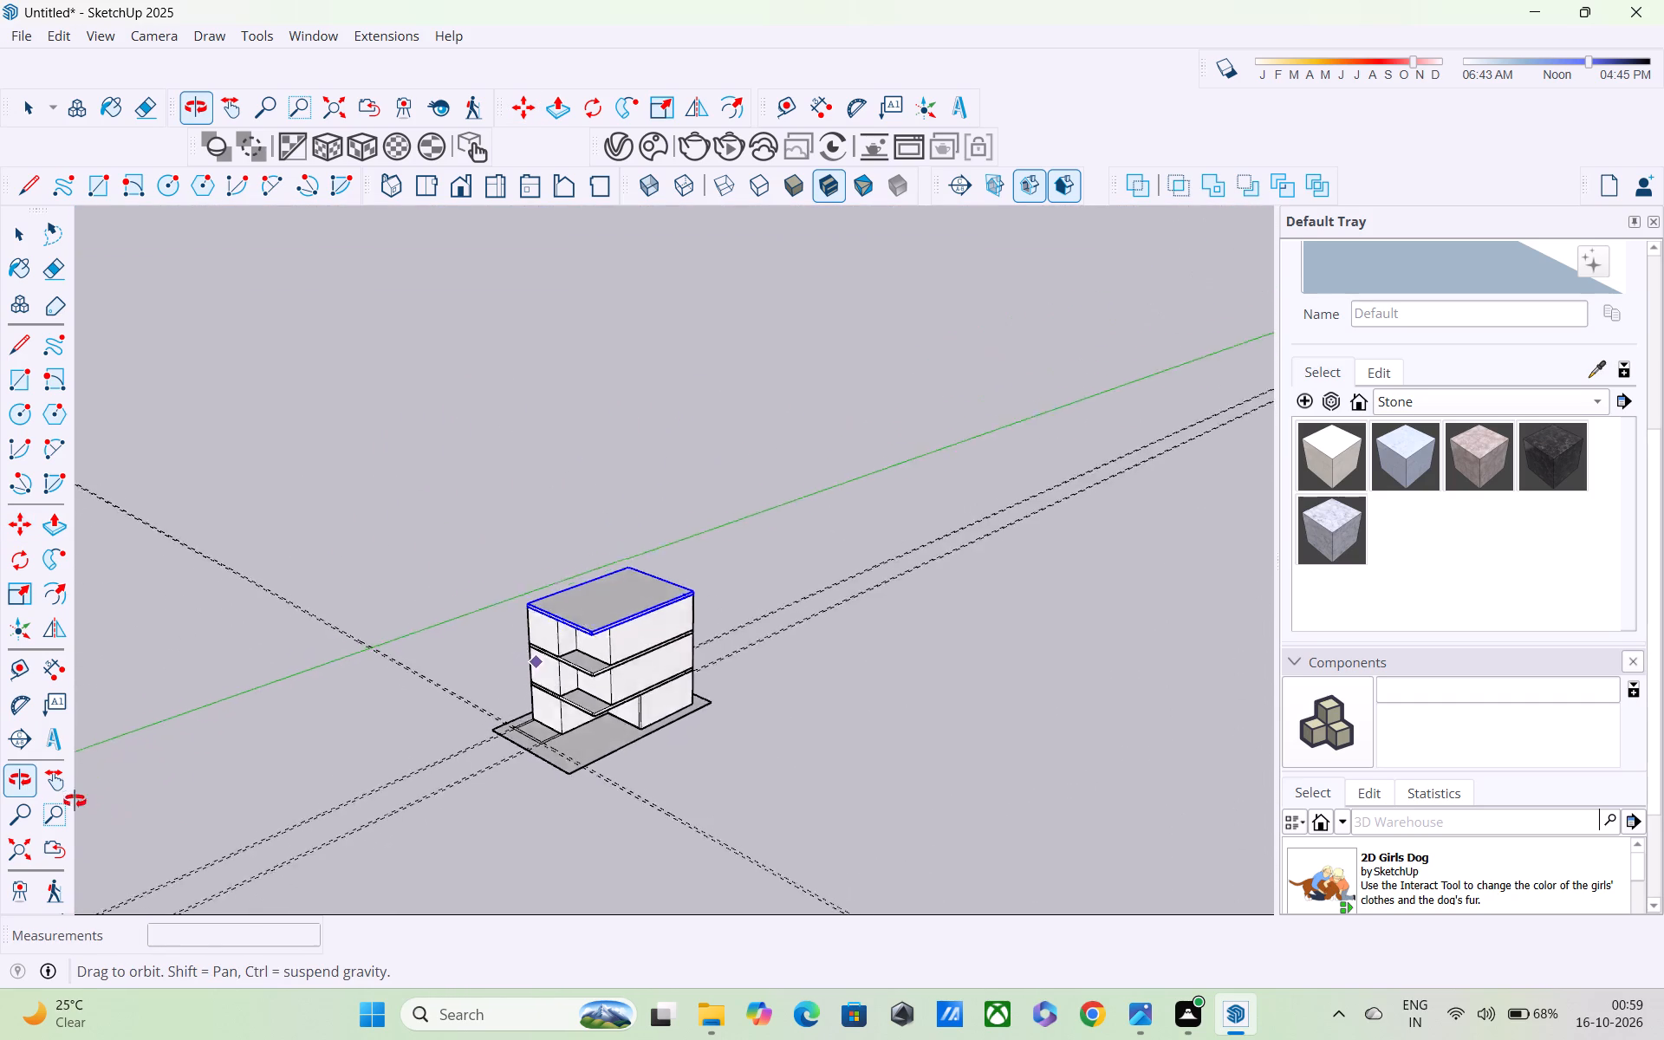
pyautogui.moveTo(75, 801); pyautogui.dragTo(23, 776, button='middle')
pyautogui.scroll(3, 627, 731)
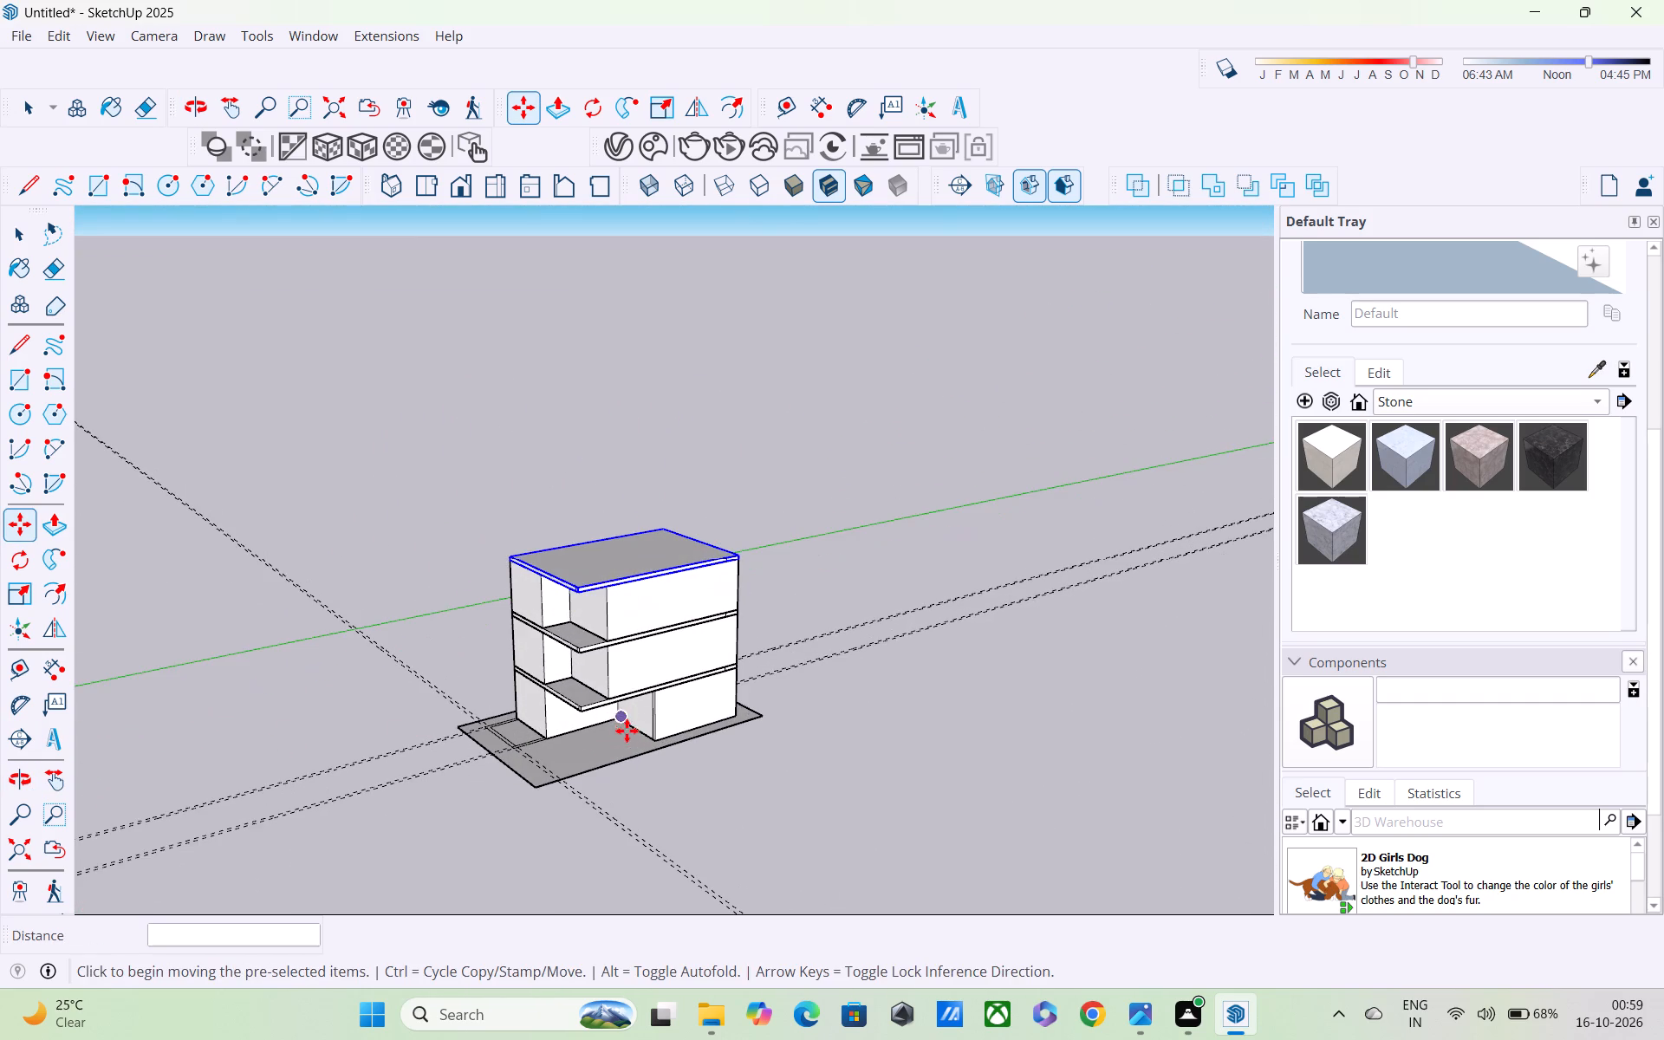
pyautogui.moveTo(614, 706); pyautogui.dragTo(621, 625, button='middle')
pyautogui.scroll(7, 567, 642)
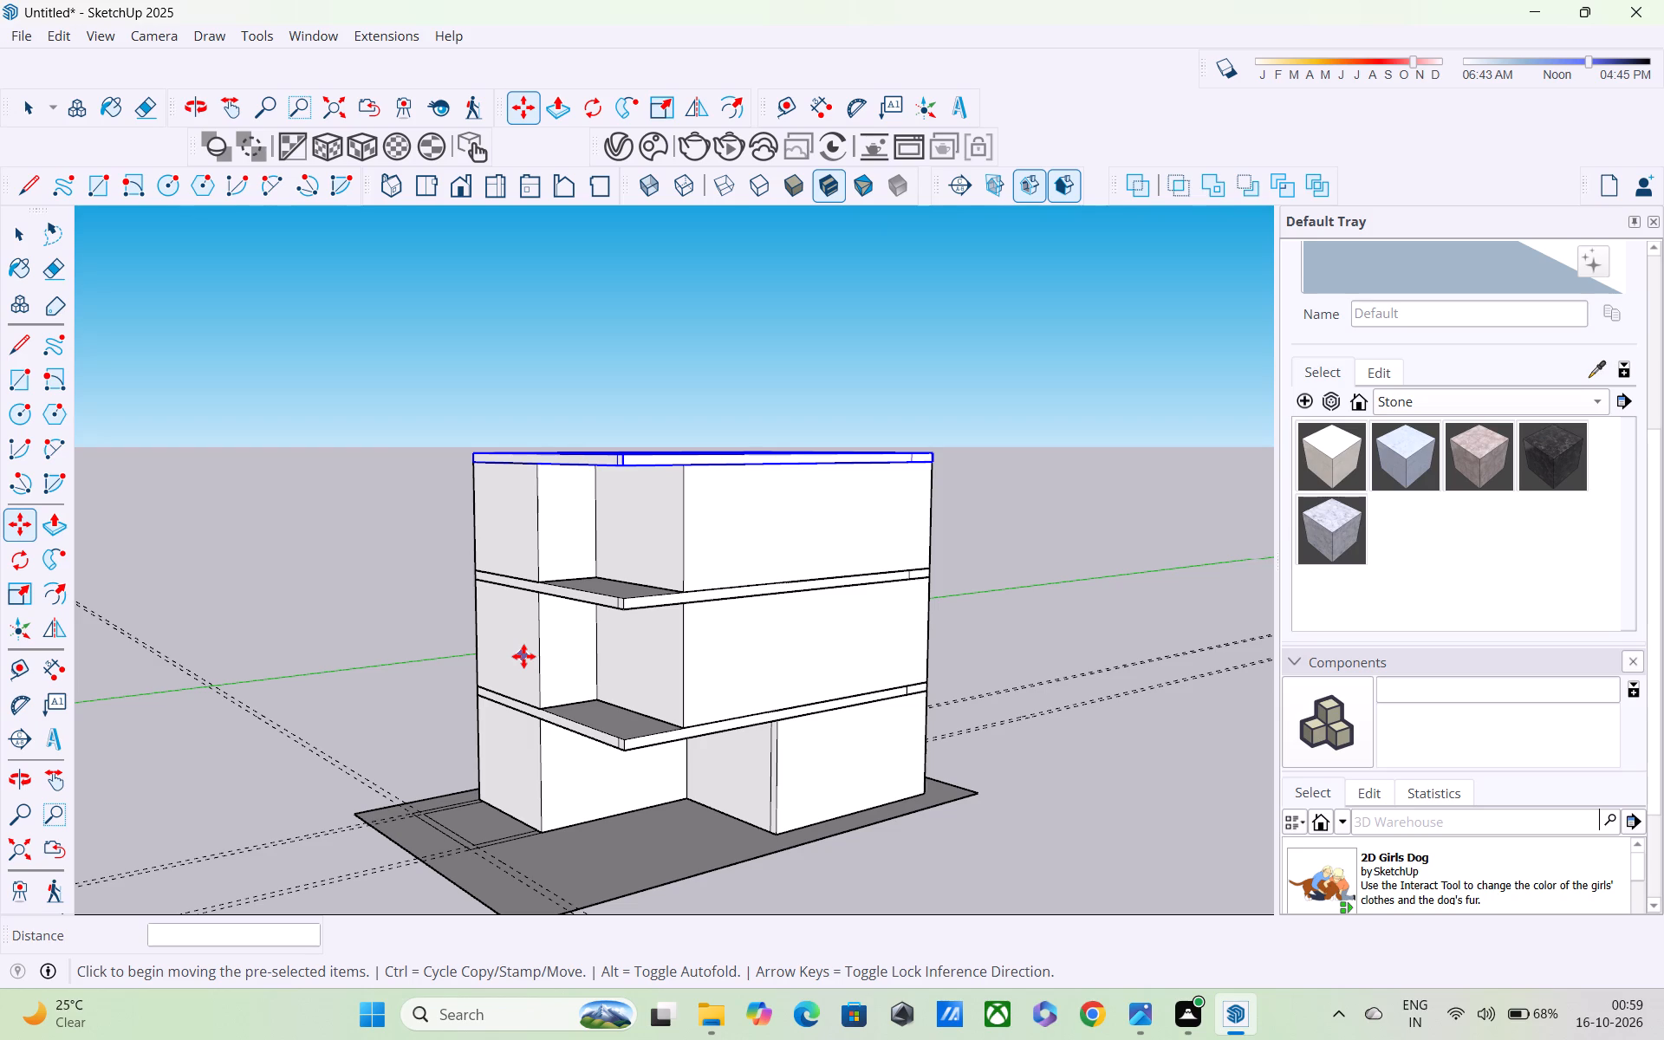
pyautogui.moveTo(523, 656); pyautogui.dragTo(672, 796, button='middle')
pyautogui.scroll(-1, 608, 763)
pyautogui.scroll(1, 672, 796)
pyautogui.moveTo(508, 771); pyautogui.dragTo(773, 647, button='middle')
pyautogui.scroll(1, 720, 797)
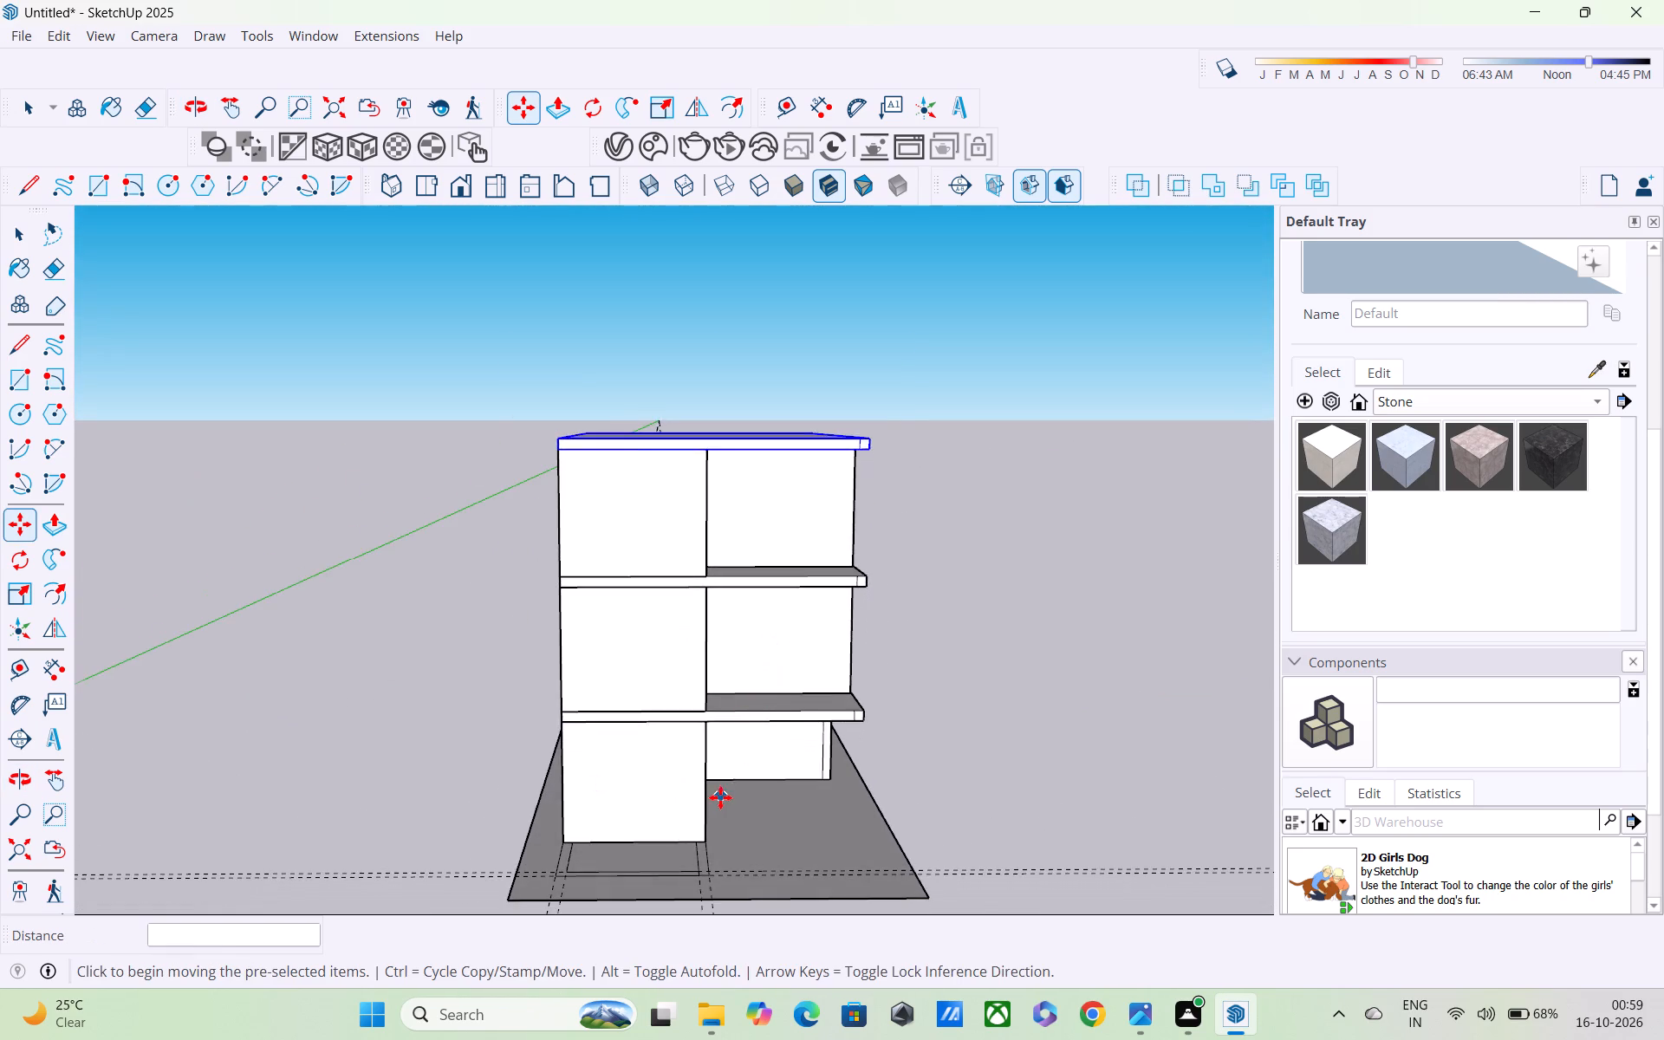
pyautogui.scroll(1, 720, 797)
pyautogui.scroll(-2, 720, 797)
pyautogui.moveTo(720, 797); pyautogui.dragTo(565, 809, button='middle')
pyautogui.scroll(3, 560, 871)
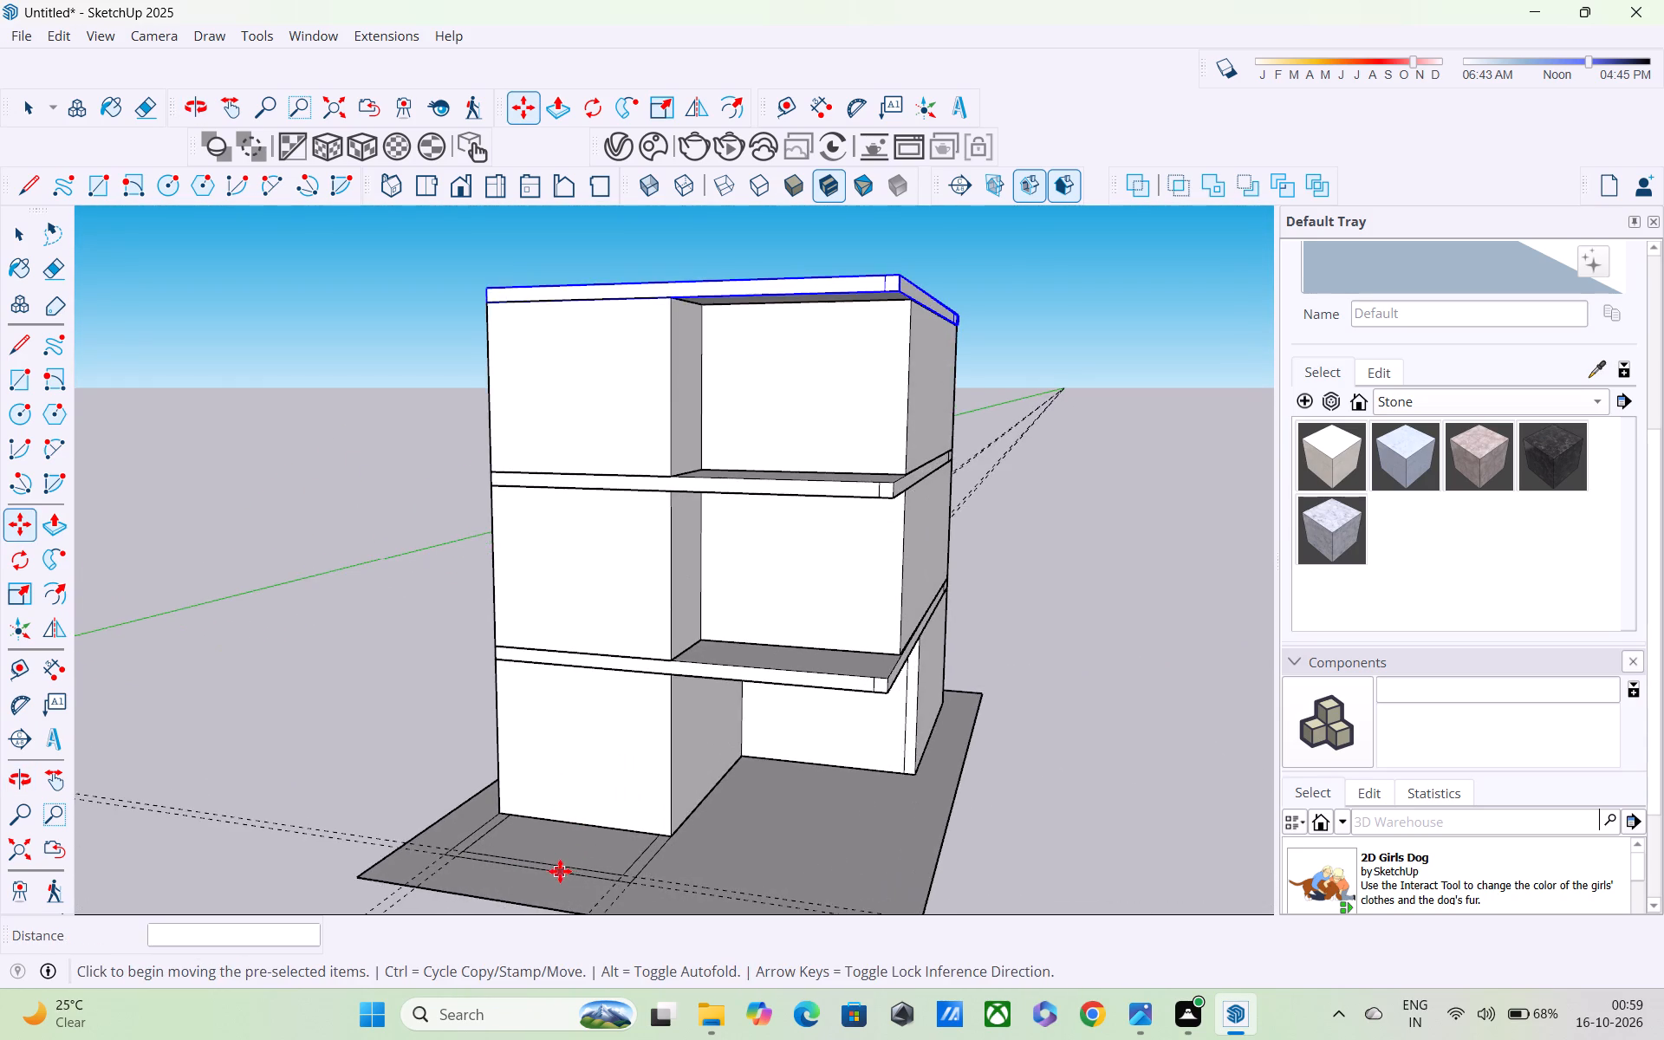
pyautogui.scroll(1, 549, 853)
pyautogui.moveTo(549, 853); pyautogui.dragTo(619, 935, button='middle')
# Push/Pull the U-shaped wall outline in front of the building up 32' 6", level with the top edge of the uppermost slab.
pyautogui.press('space')
pyautogui.moveTo(504, 830); pyautogui.dragTo(502, 799, button='middle')
pyautogui.scroll(-1, 502, 799)
pyautogui.keyDown('shift'); pyautogui.moveTo(502, 799); pyautogui.dragTo(517, 664, button='middle'); pyautogui.keyUp('shift')
pyautogui.scroll(3, 544, 730)
pyautogui.moveTo(545, 723); pyautogui.dragTo(540, 790, button='middle')
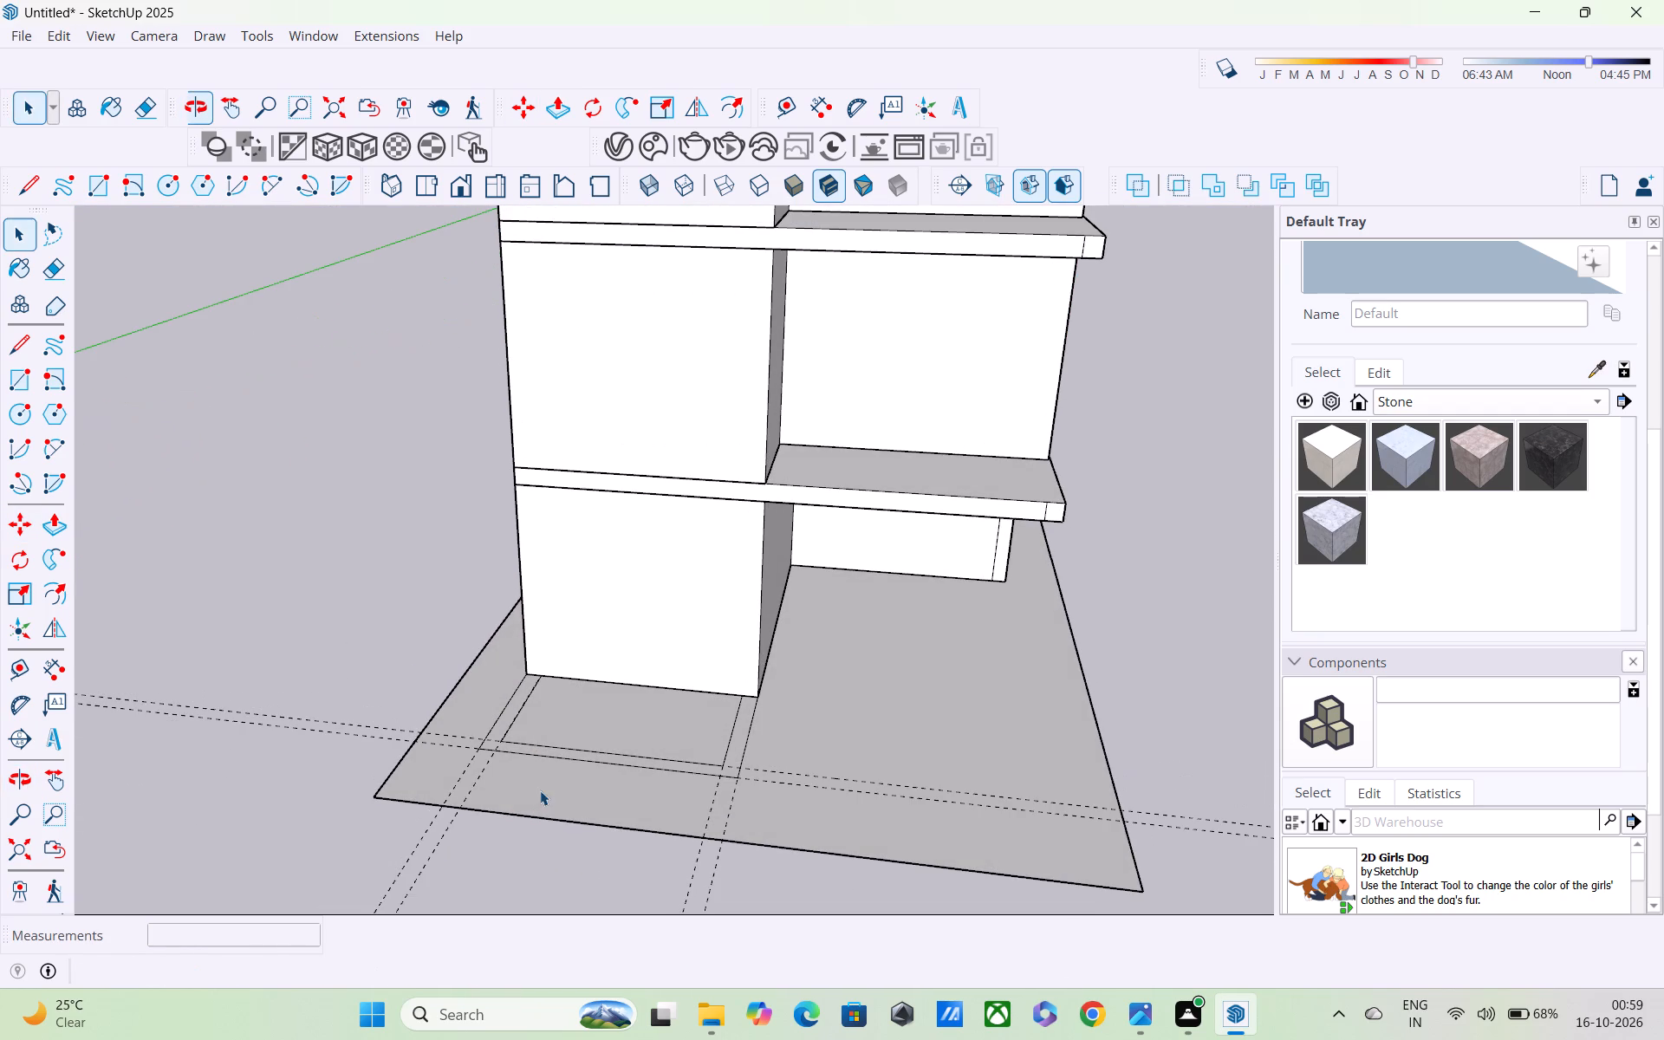
pyautogui.press('p')
pyautogui.scroll(2, 517, 742)
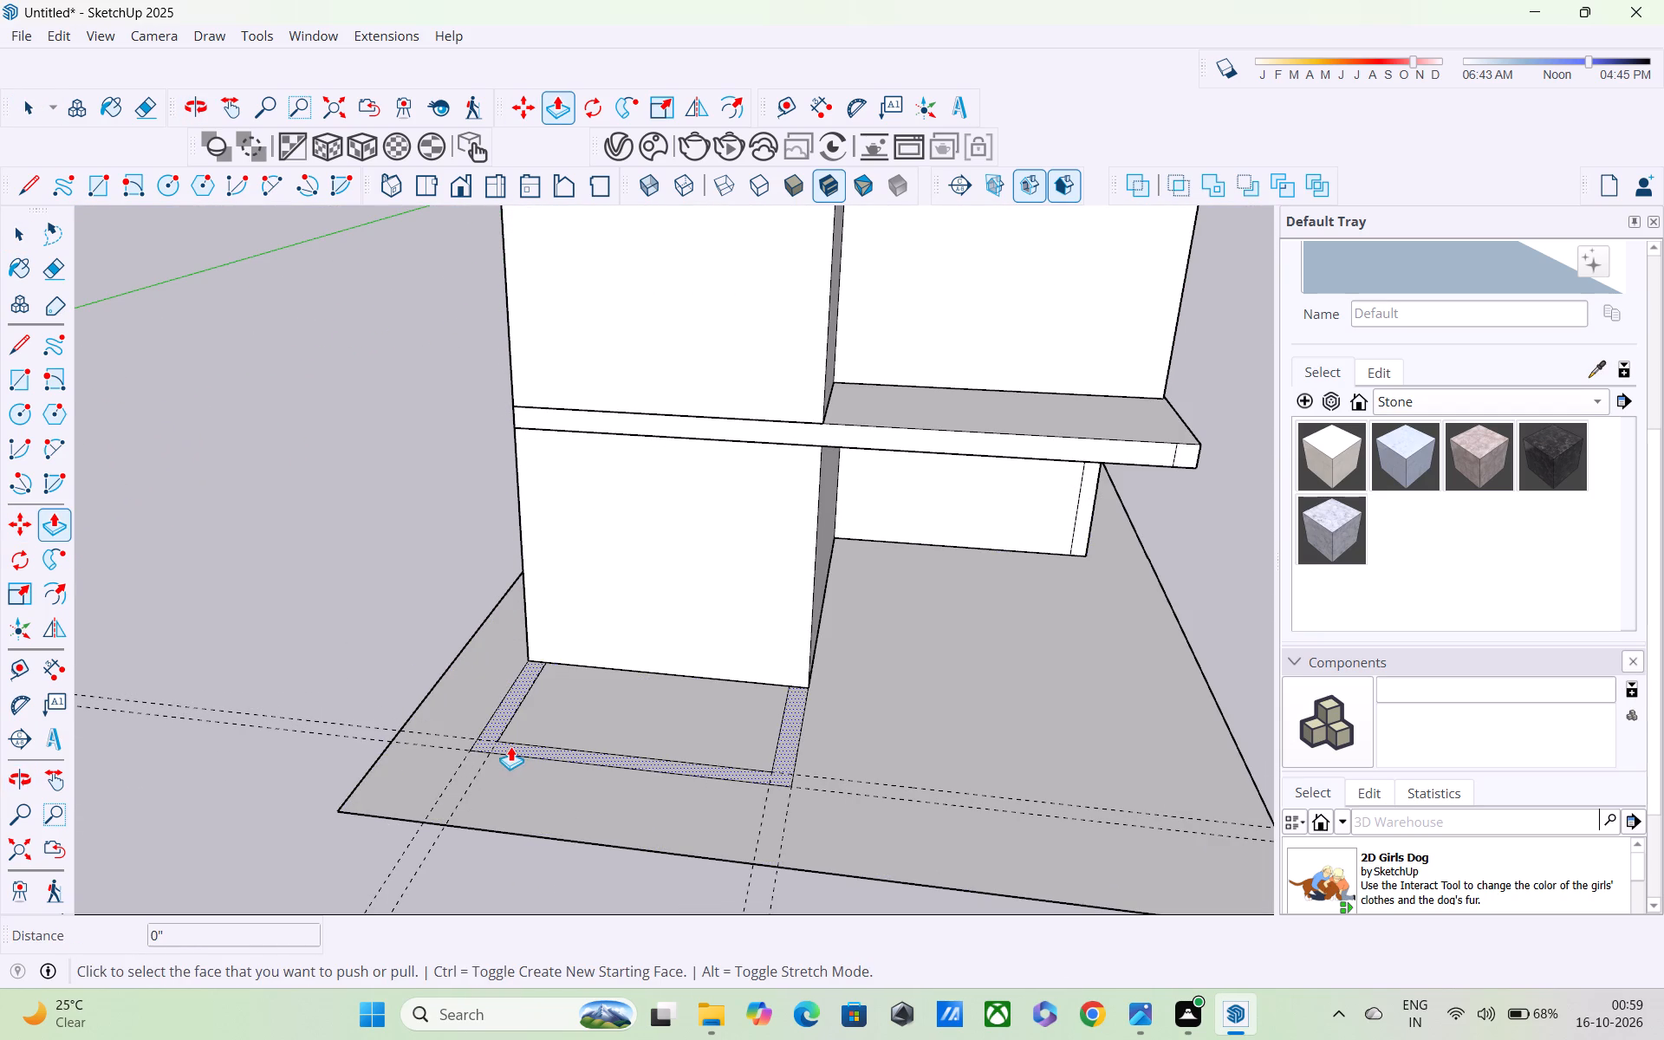
pyautogui.click(510, 746)
pyautogui.scroll(-4, 533, 547)
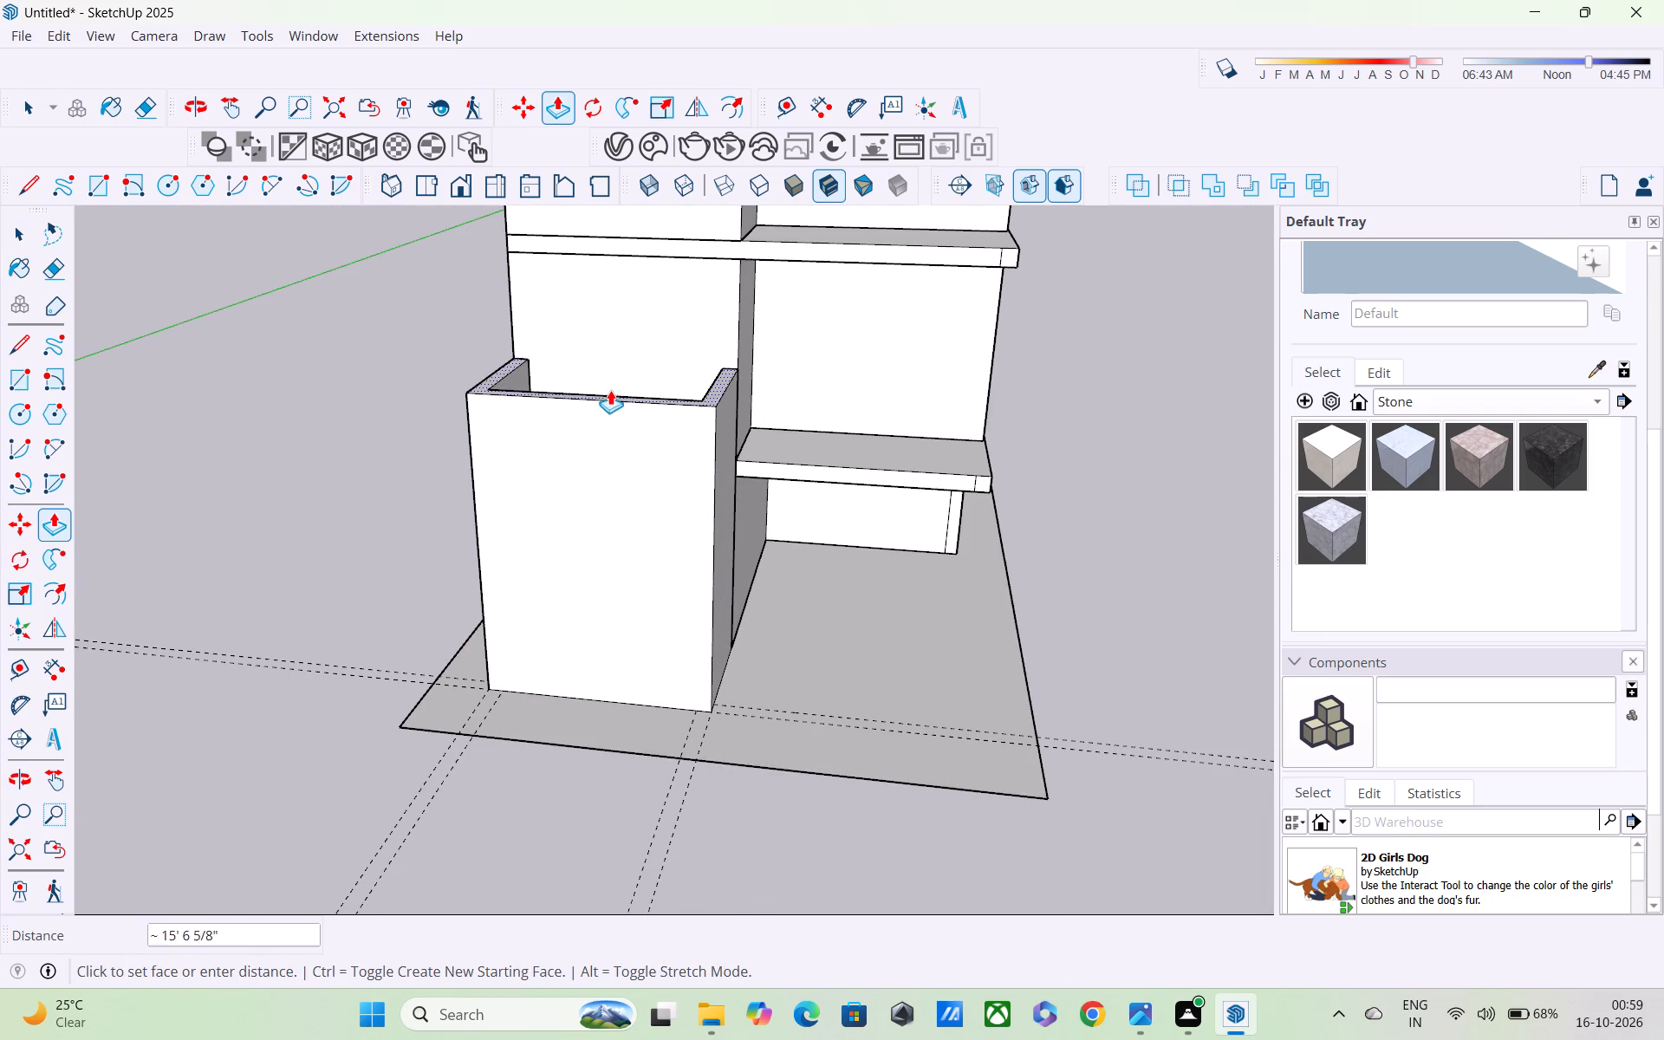
pyautogui.keyDown('shift'); pyautogui.moveTo(610, 390); pyautogui.dragTo(625, 753, button='middle'); pyautogui.keyUp('shift')
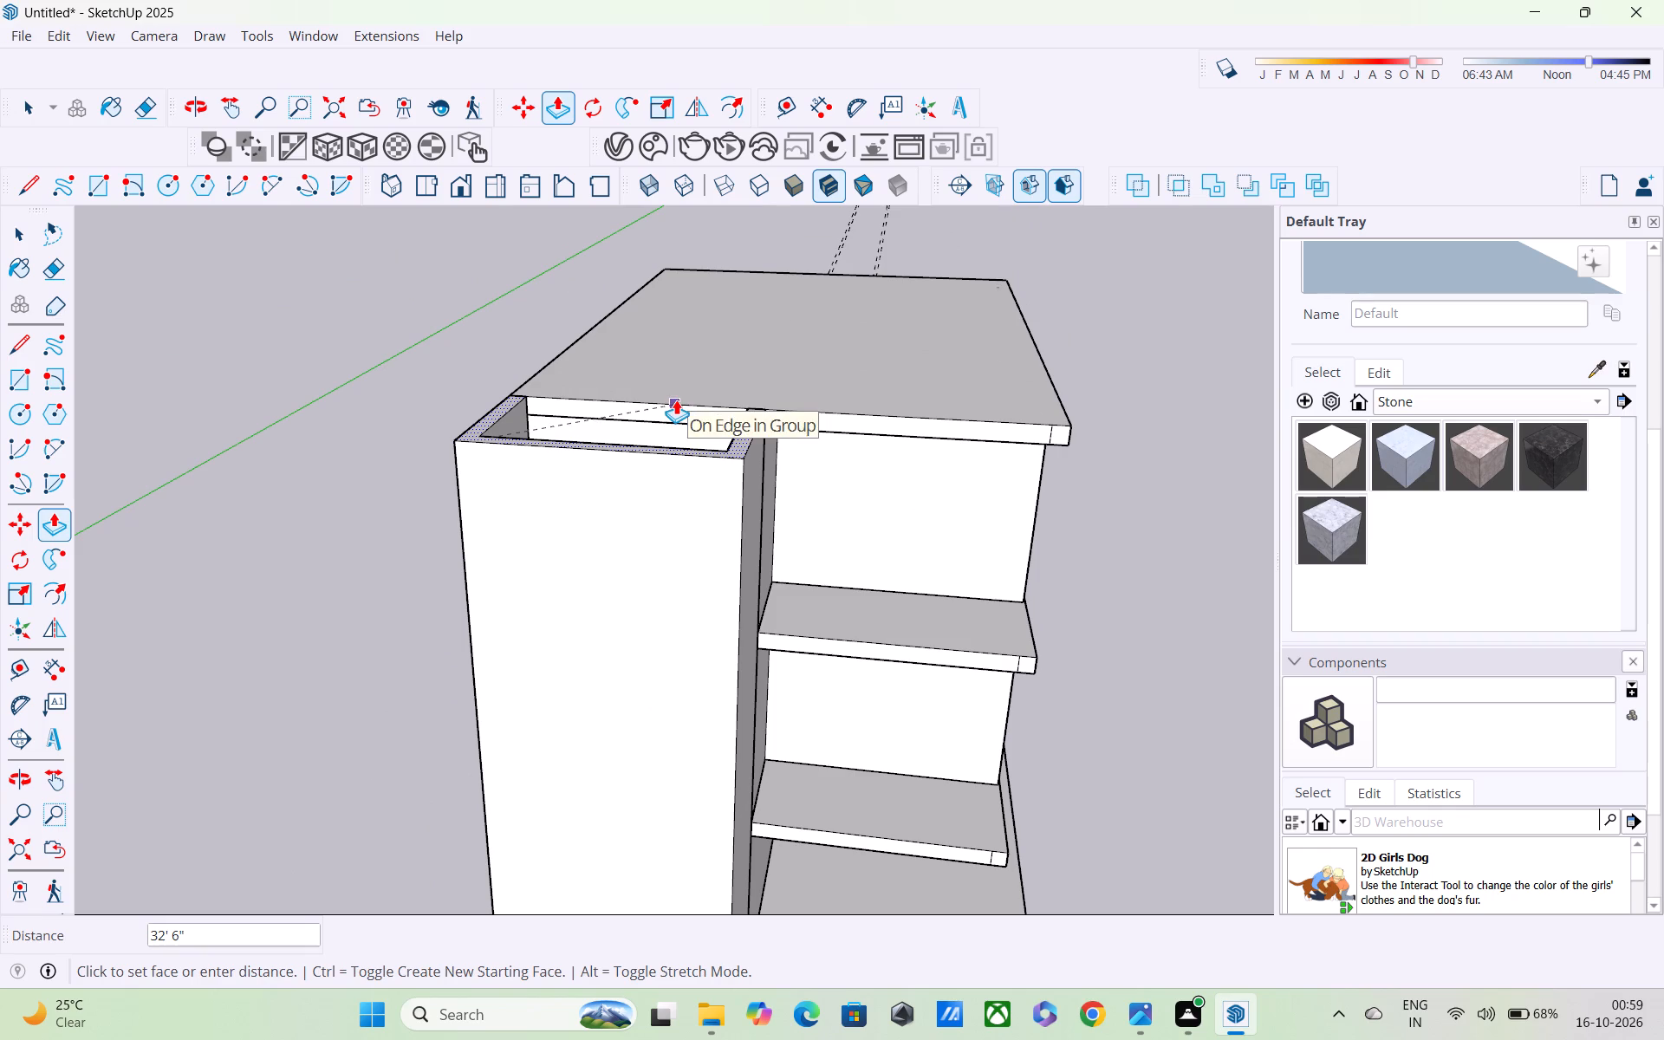
pyautogui.click(678, 399)
# Inspect the full-height front walls from several sides and check how they meet the building and top slab.
pyautogui.moveTo(697, 528); pyautogui.dragTo(720, 374, button='middle')
pyautogui.scroll(-5, 737, 425)
pyautogui.moveTo(765, 489); pyautogui.dragTo(800, 596, button='middle')
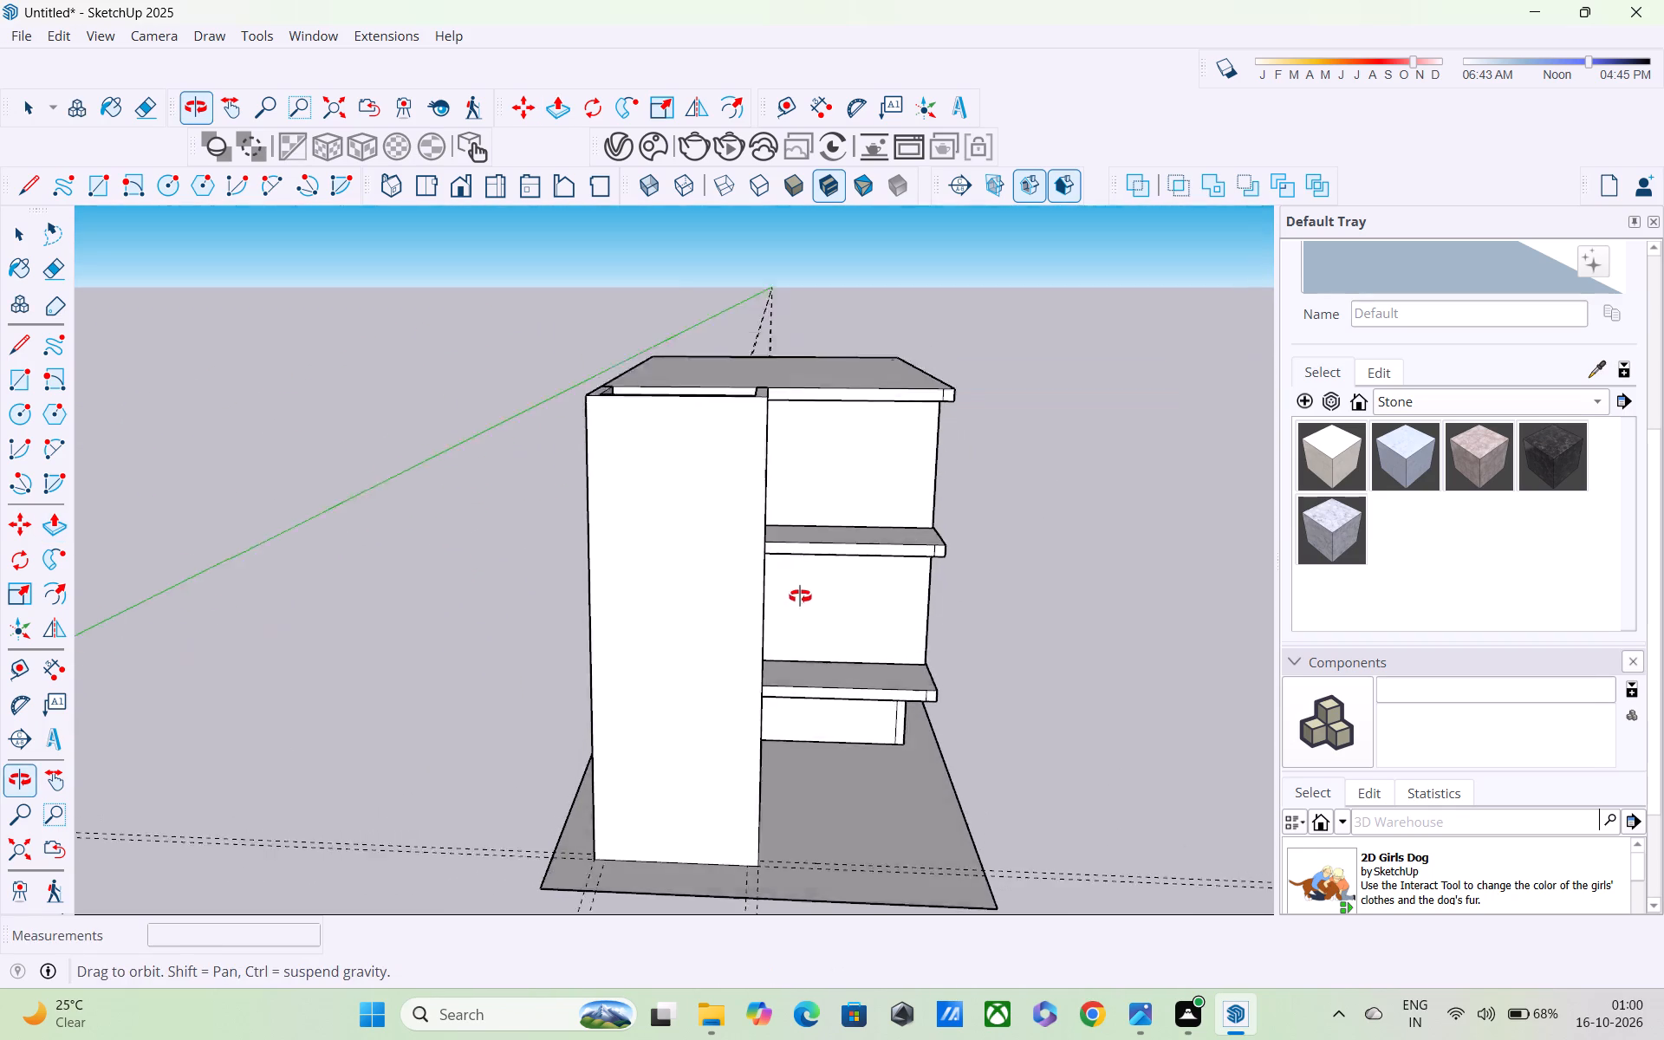
pyautogui.moveTo(800, 596); pyautogui.dragTo(802, 608, button='middle')
pyautogui.scroll(1, 802, 608)
pyautogui.moveTo(793, 593); pyautogui.dragTo(751, 590, button='middle')
pyautogui.scroll(-1, 793, 593)
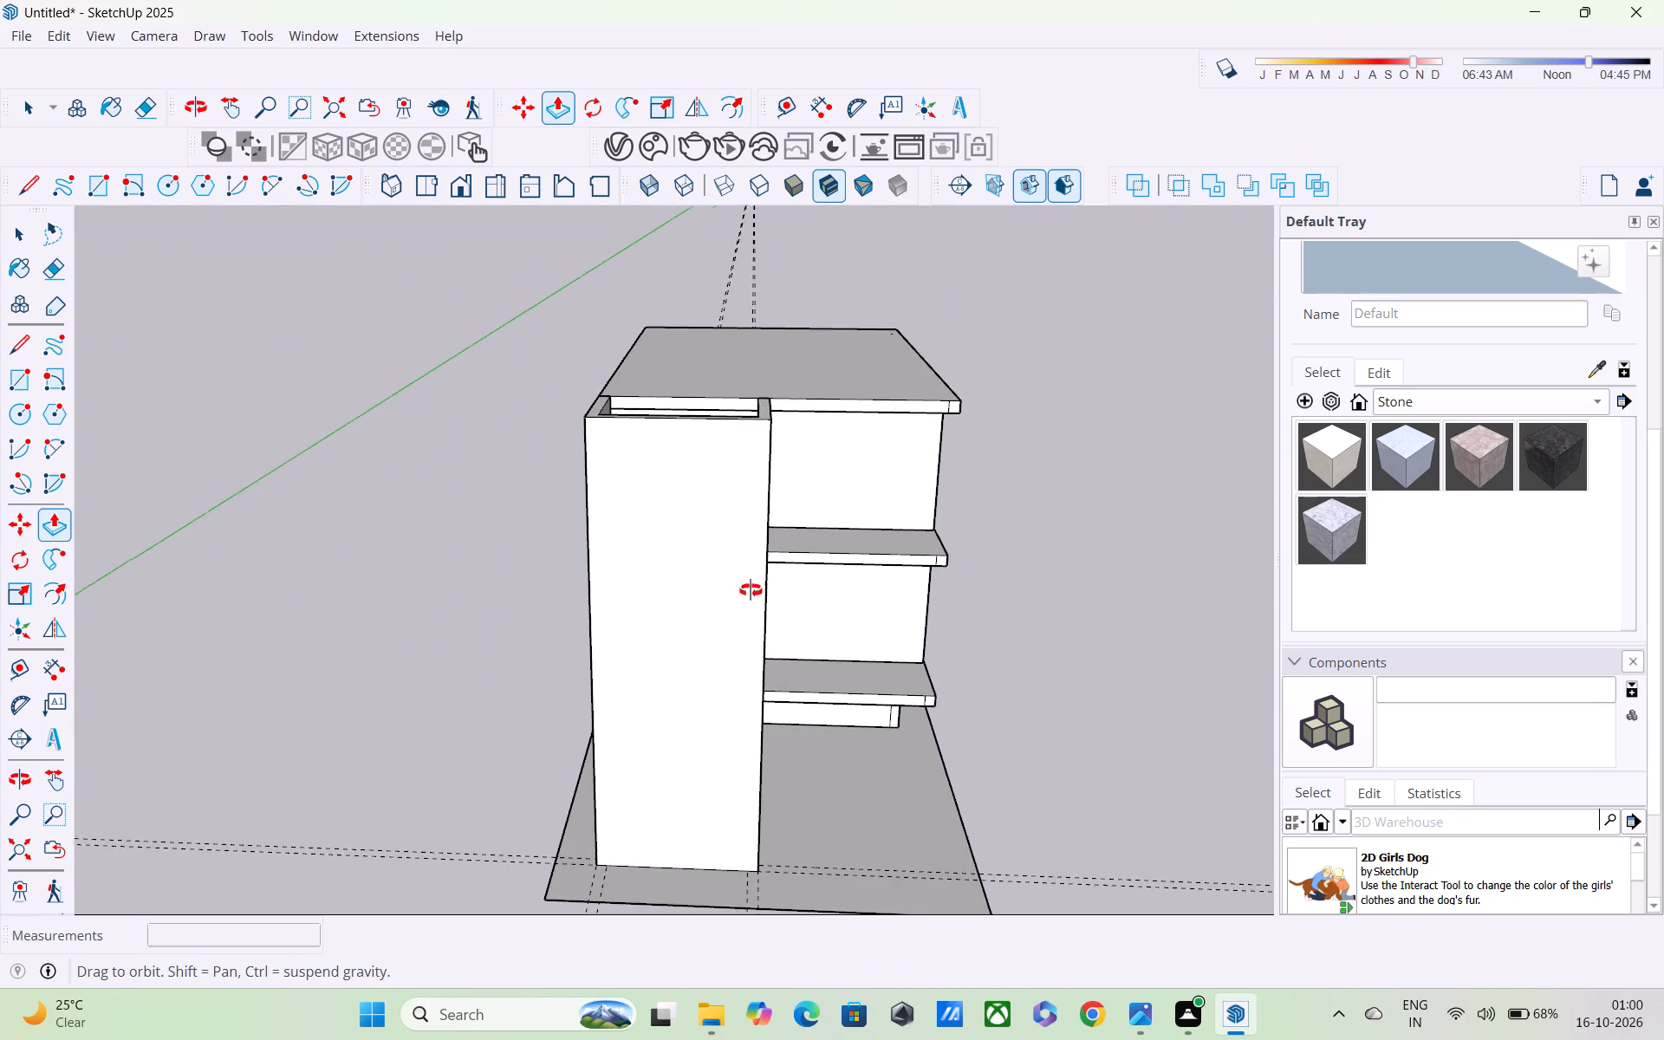
pyautogui.moveTo(751, 590); pyautogui.dragTo(602, 548, button='middle')
pyautogui.moveTo(754, 560); pyautogui.dragTo(597, 604, button='middle')
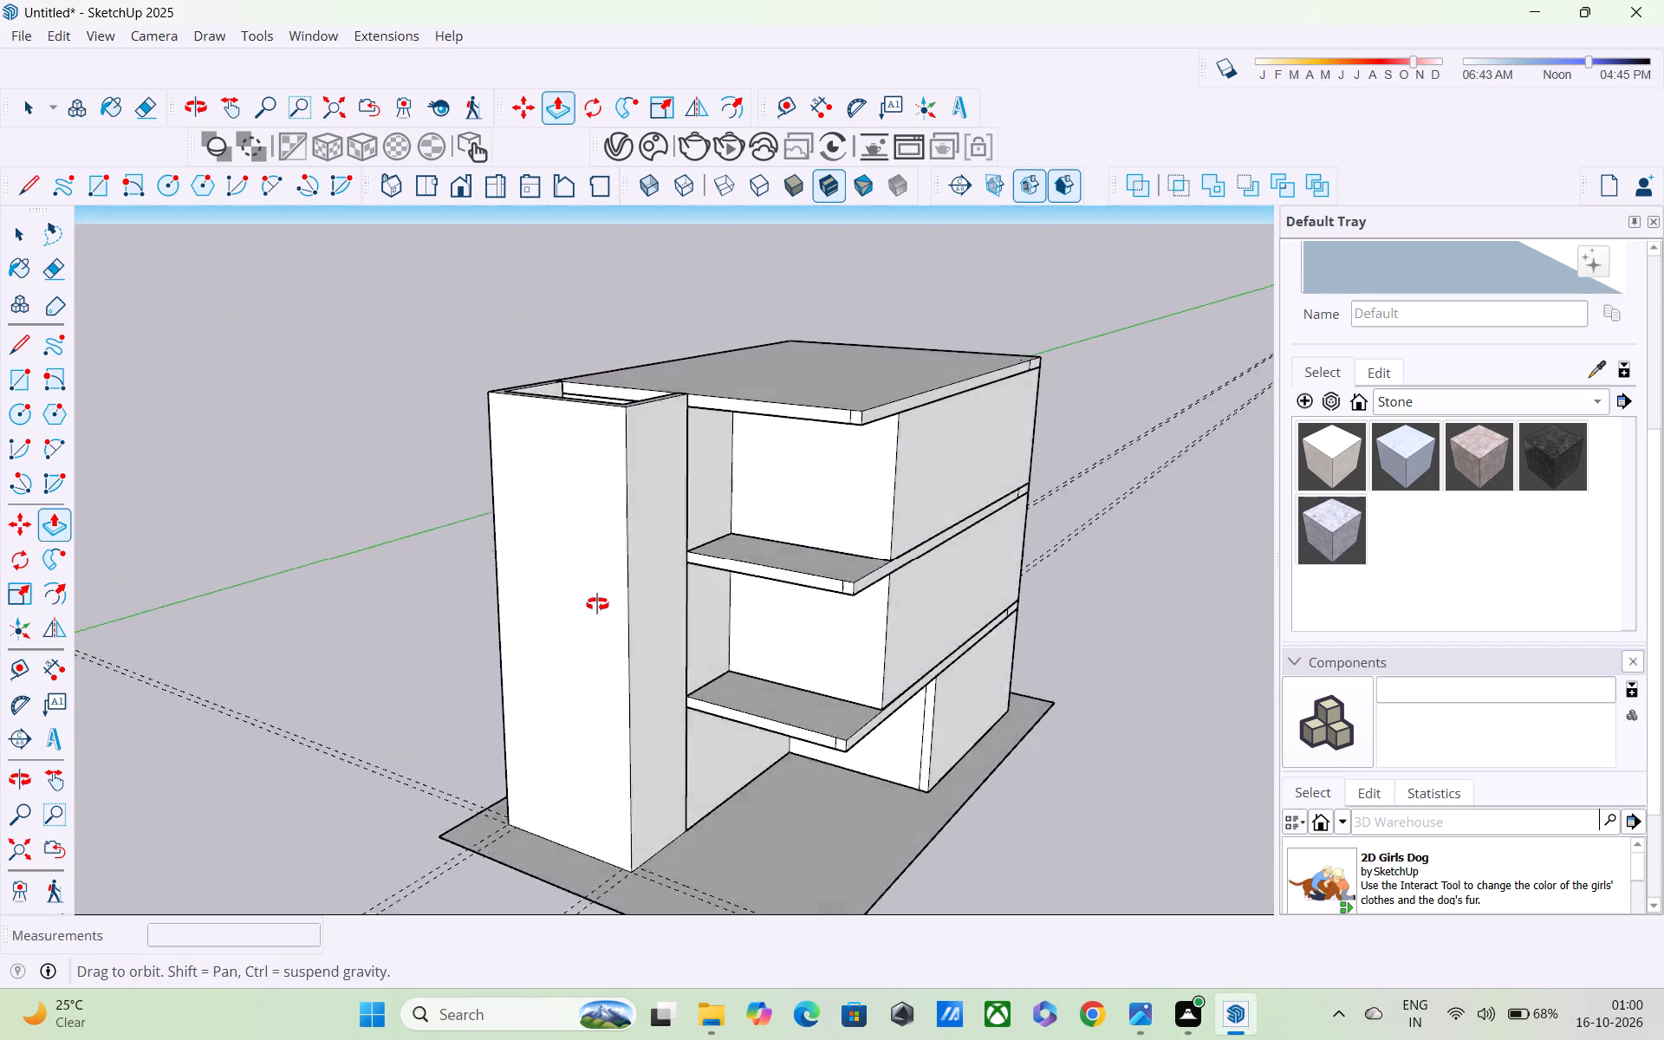
pyautogui.moveTo(597, 604); pyautogui.dragTo(545, 607, button='middle')
pyautogui.moveTo(690, 504); pyautogui.dragTo(257, 640, button='middle')
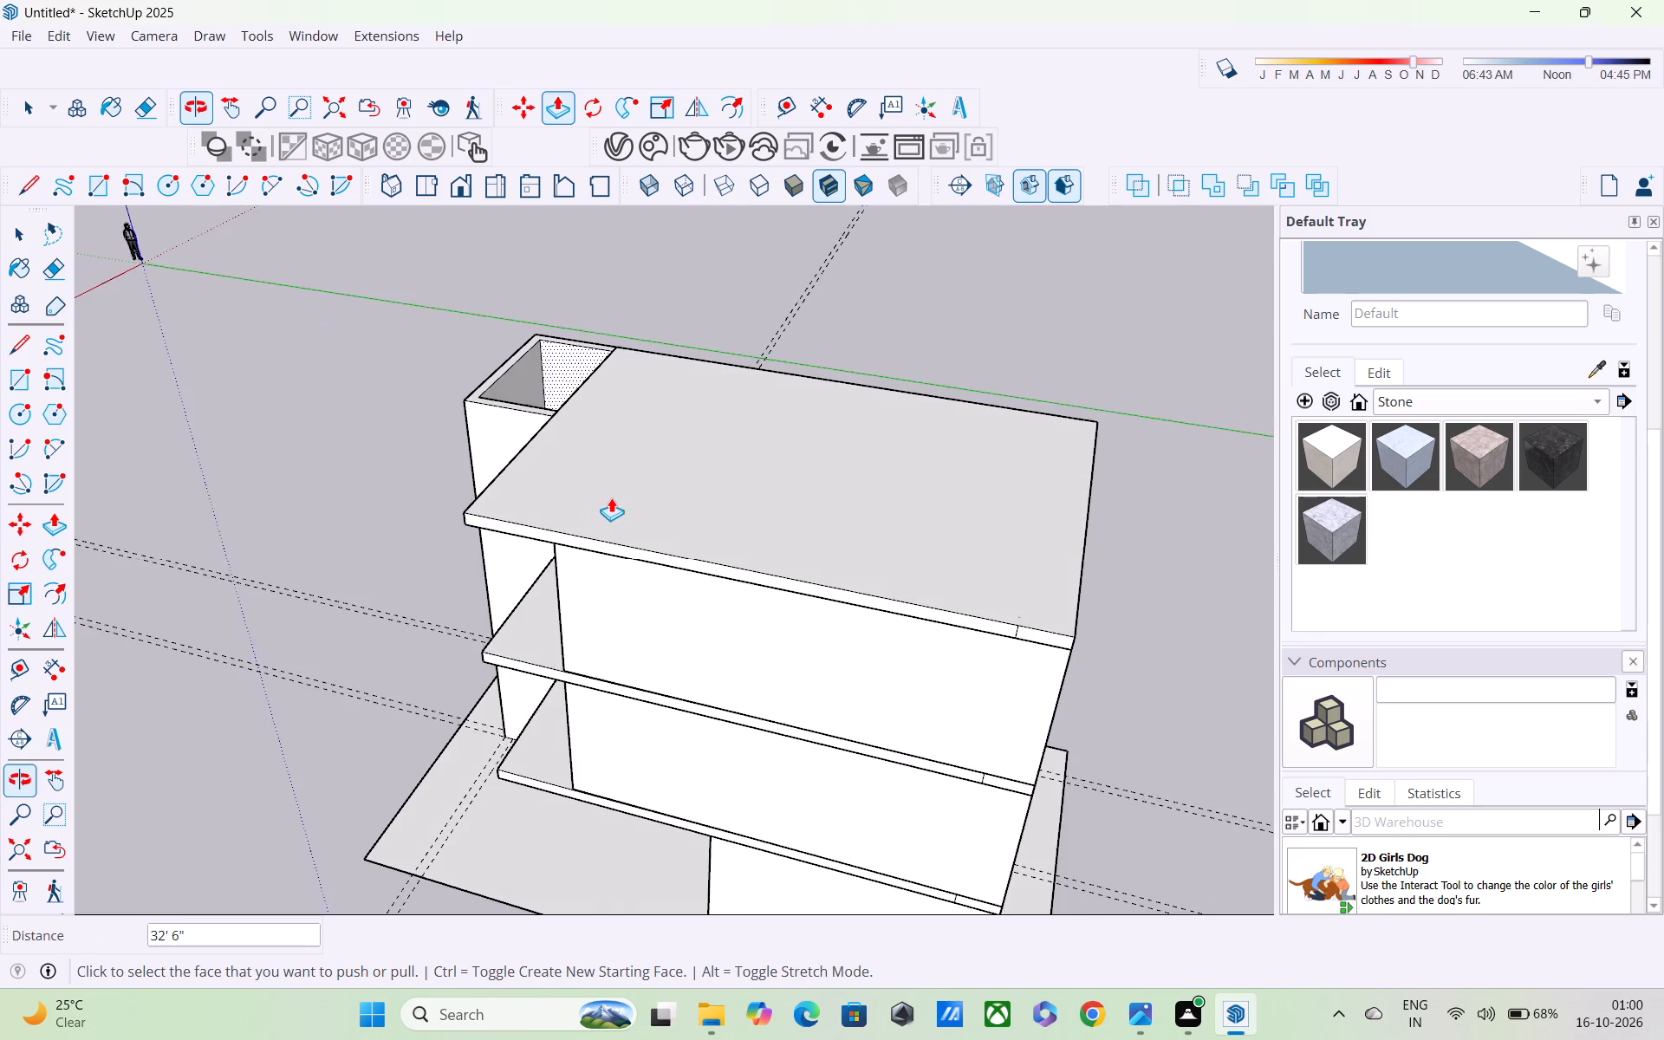
pyautogui.scroll(3, 614, 493)
pyautogui.moveTo(592, 510); pyautogui.dragTo(757, 323, button='middle')
pyautogui.scroll(6, 621, 438)
pyautogui.moveTo(586, 418); pyautogui.dragTo(1156, 518, button='middle')
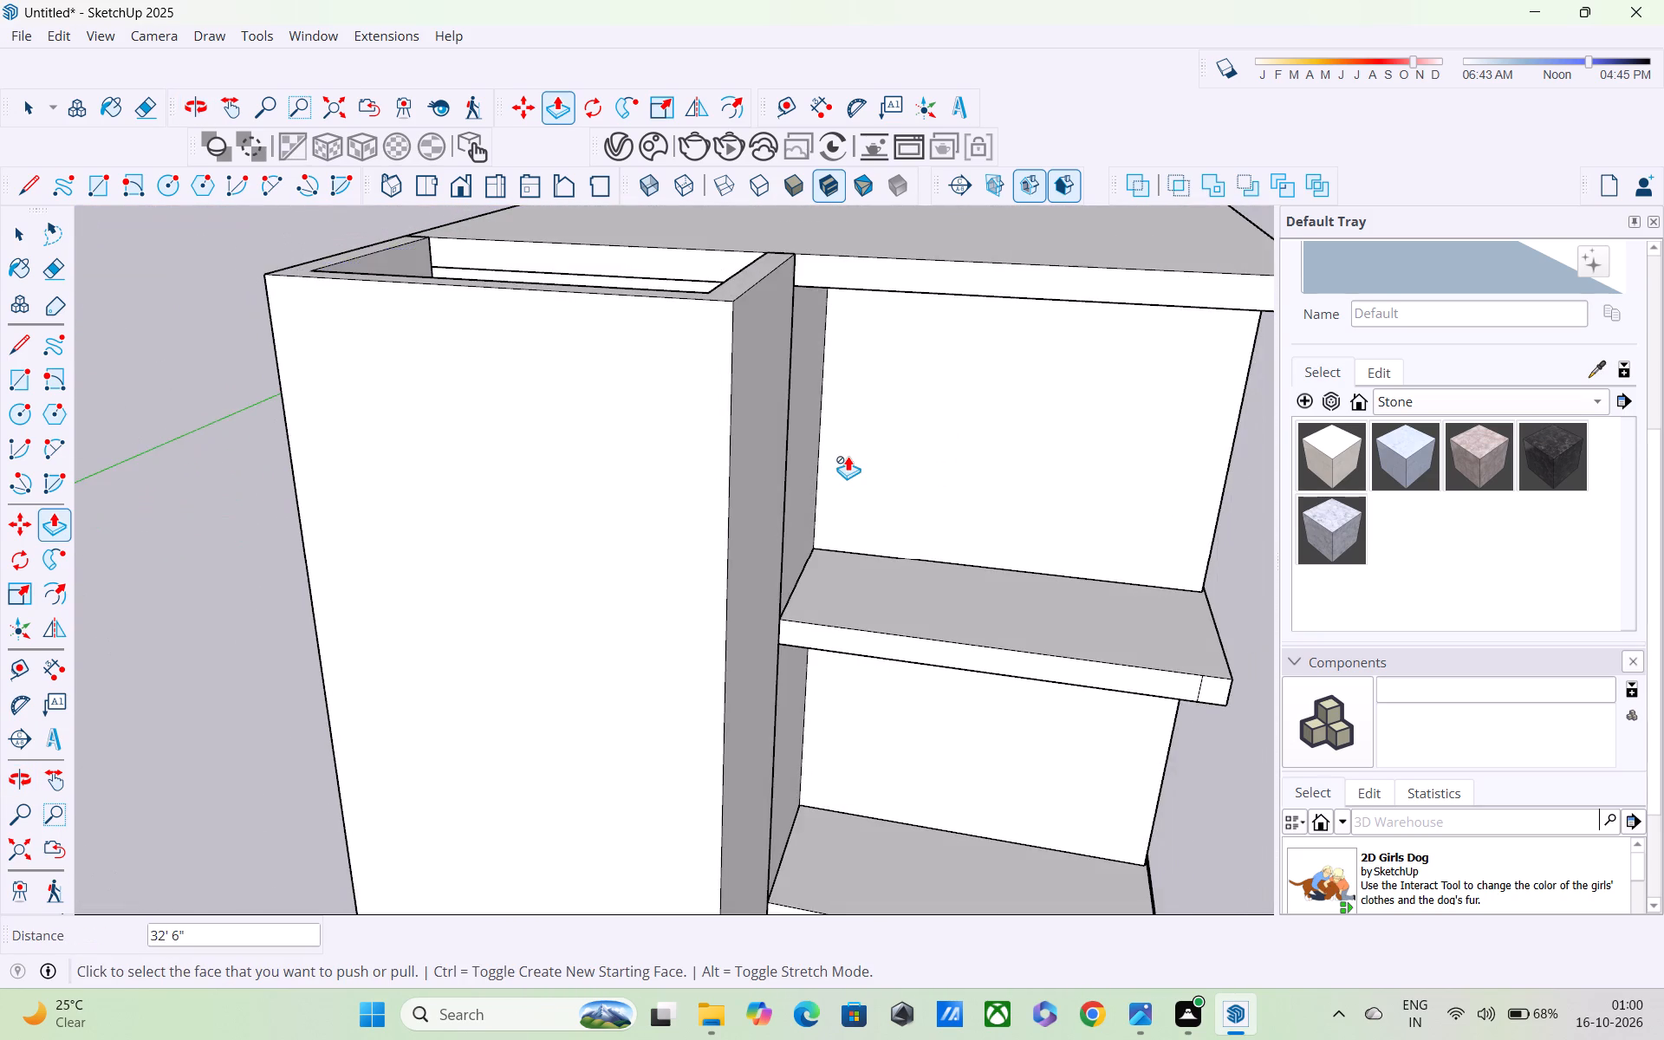
pyautogui.scroll(1, 848, 456)
pyautogui.scroll(-5, 848, 456)
pyautogui.press('space')
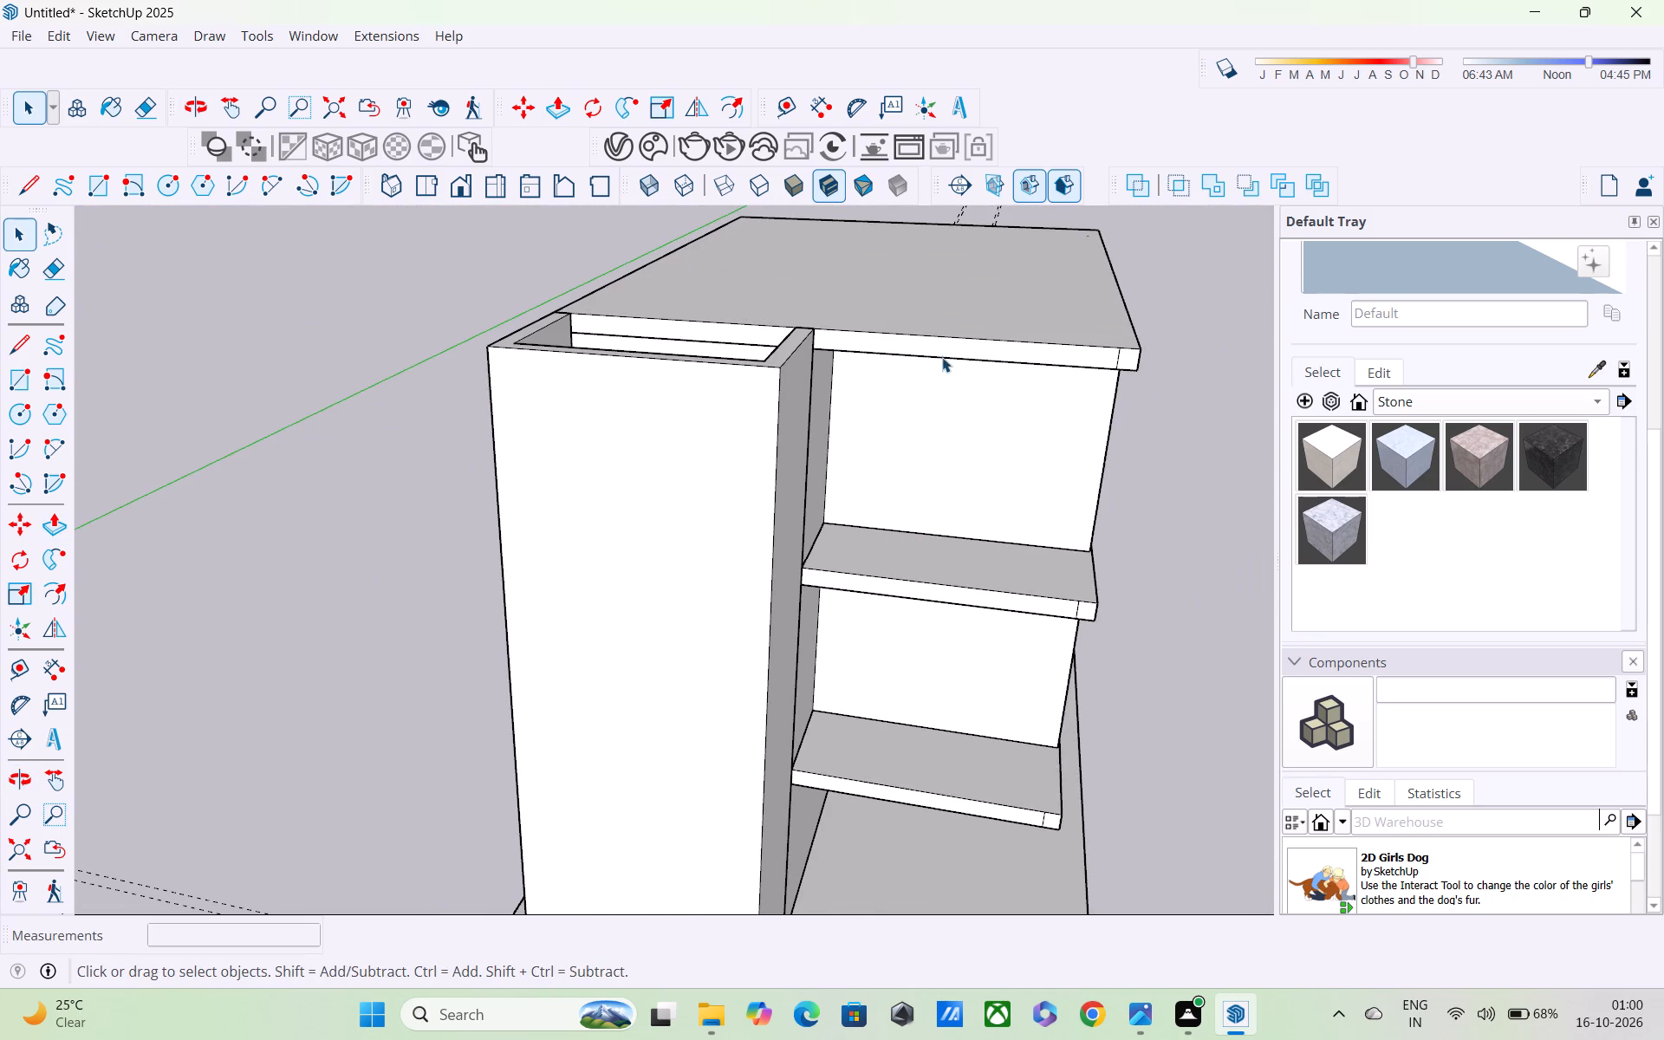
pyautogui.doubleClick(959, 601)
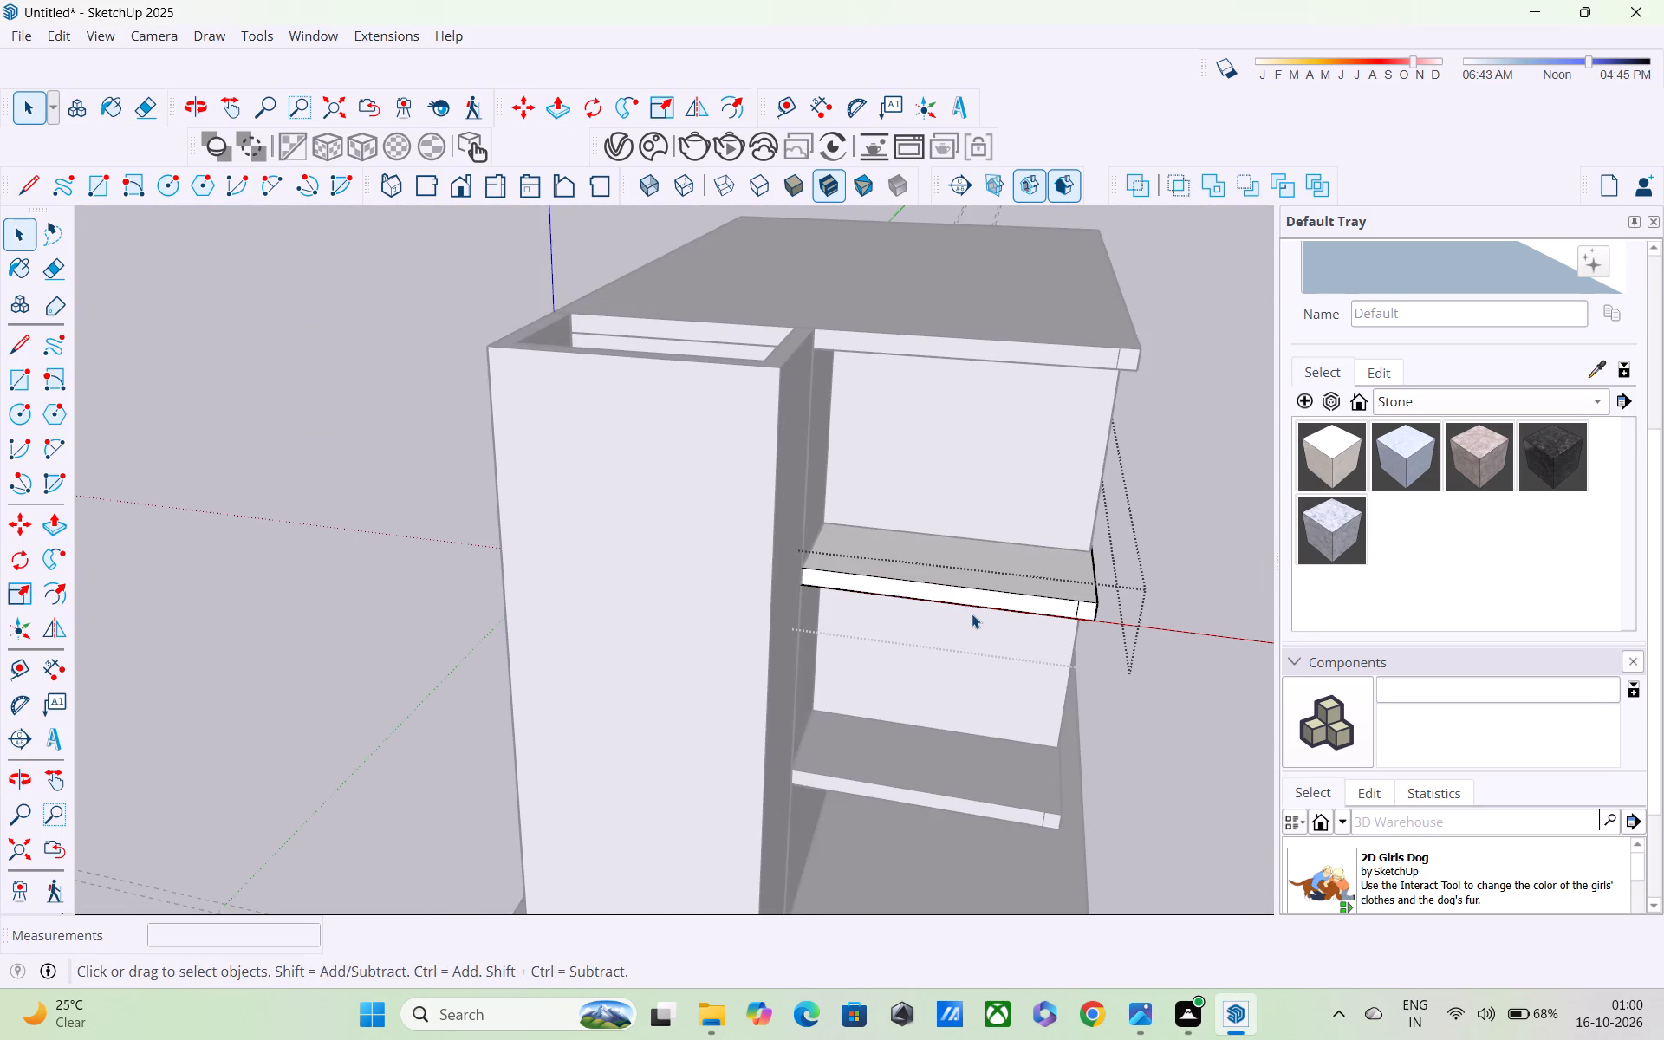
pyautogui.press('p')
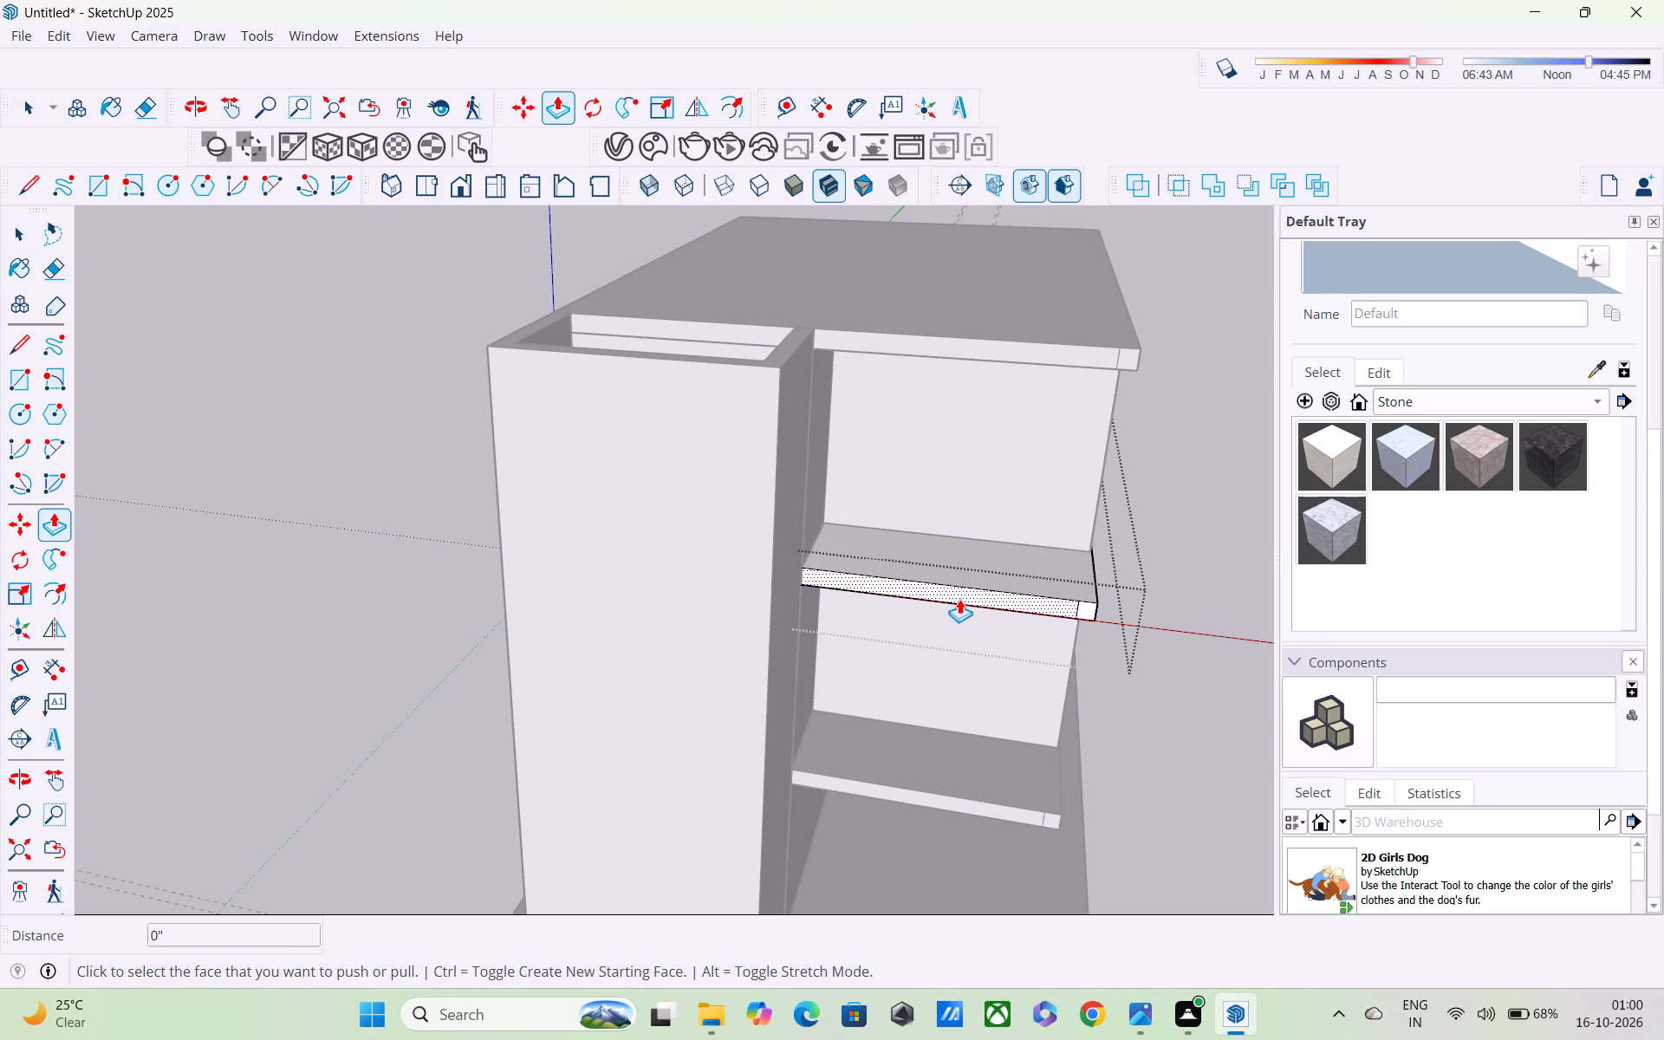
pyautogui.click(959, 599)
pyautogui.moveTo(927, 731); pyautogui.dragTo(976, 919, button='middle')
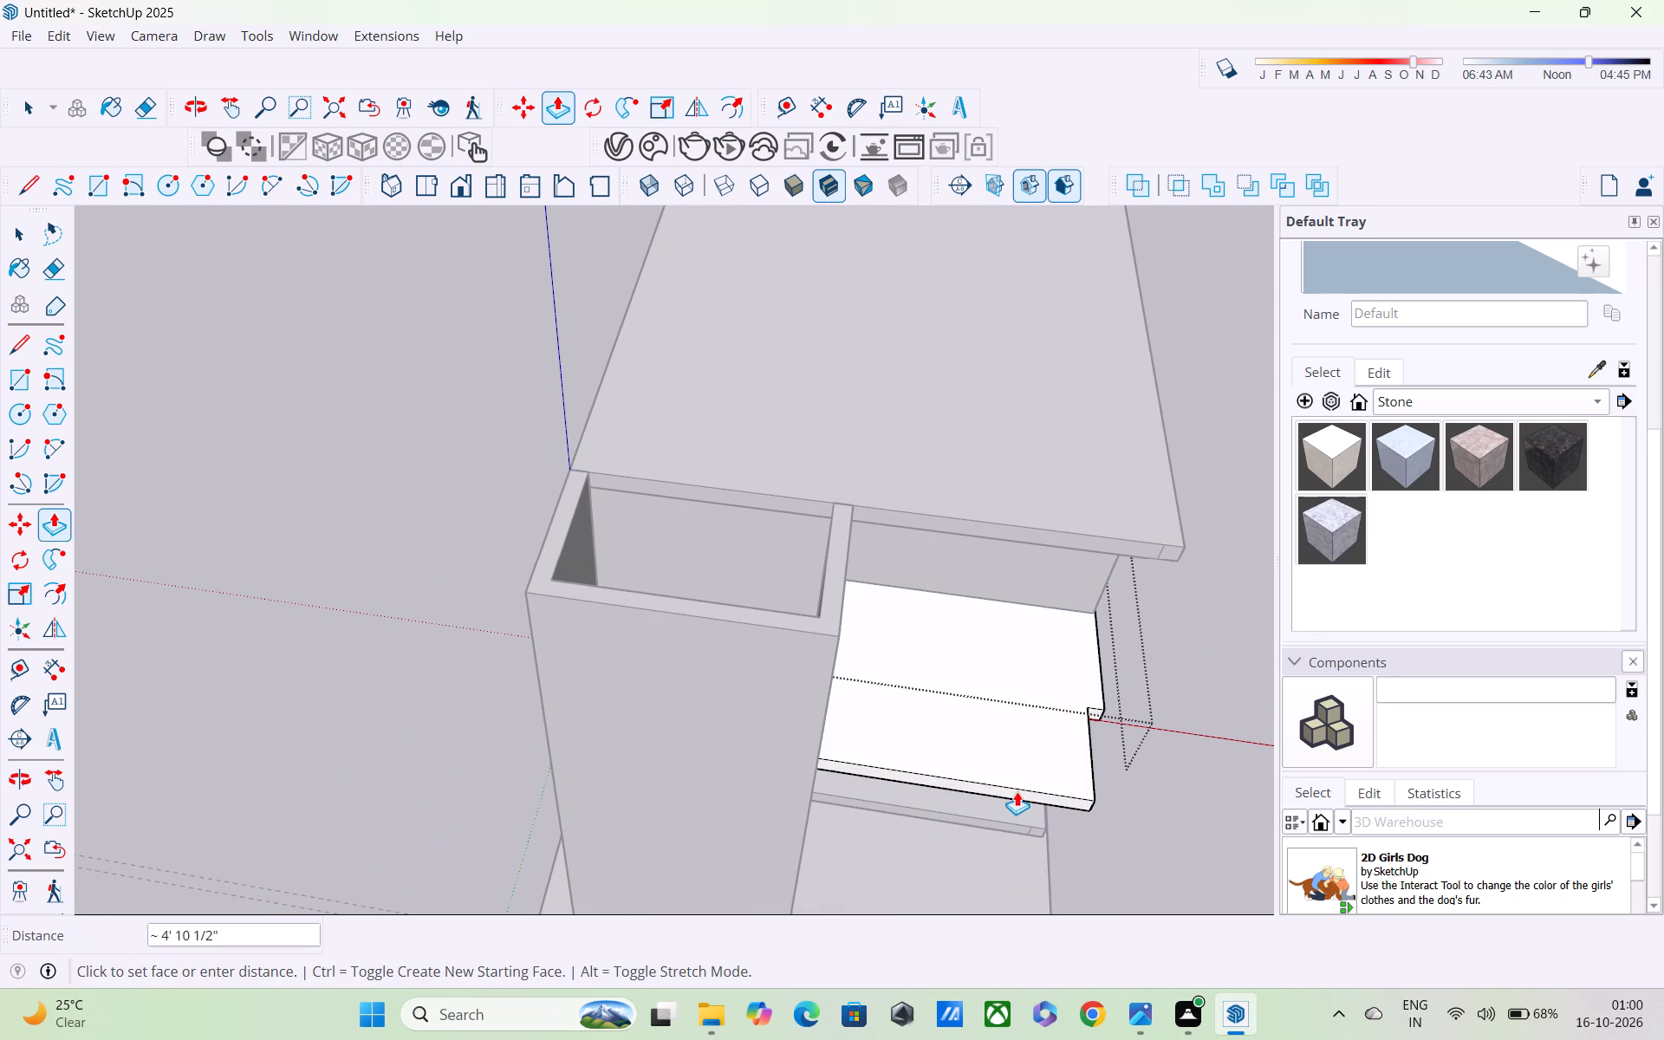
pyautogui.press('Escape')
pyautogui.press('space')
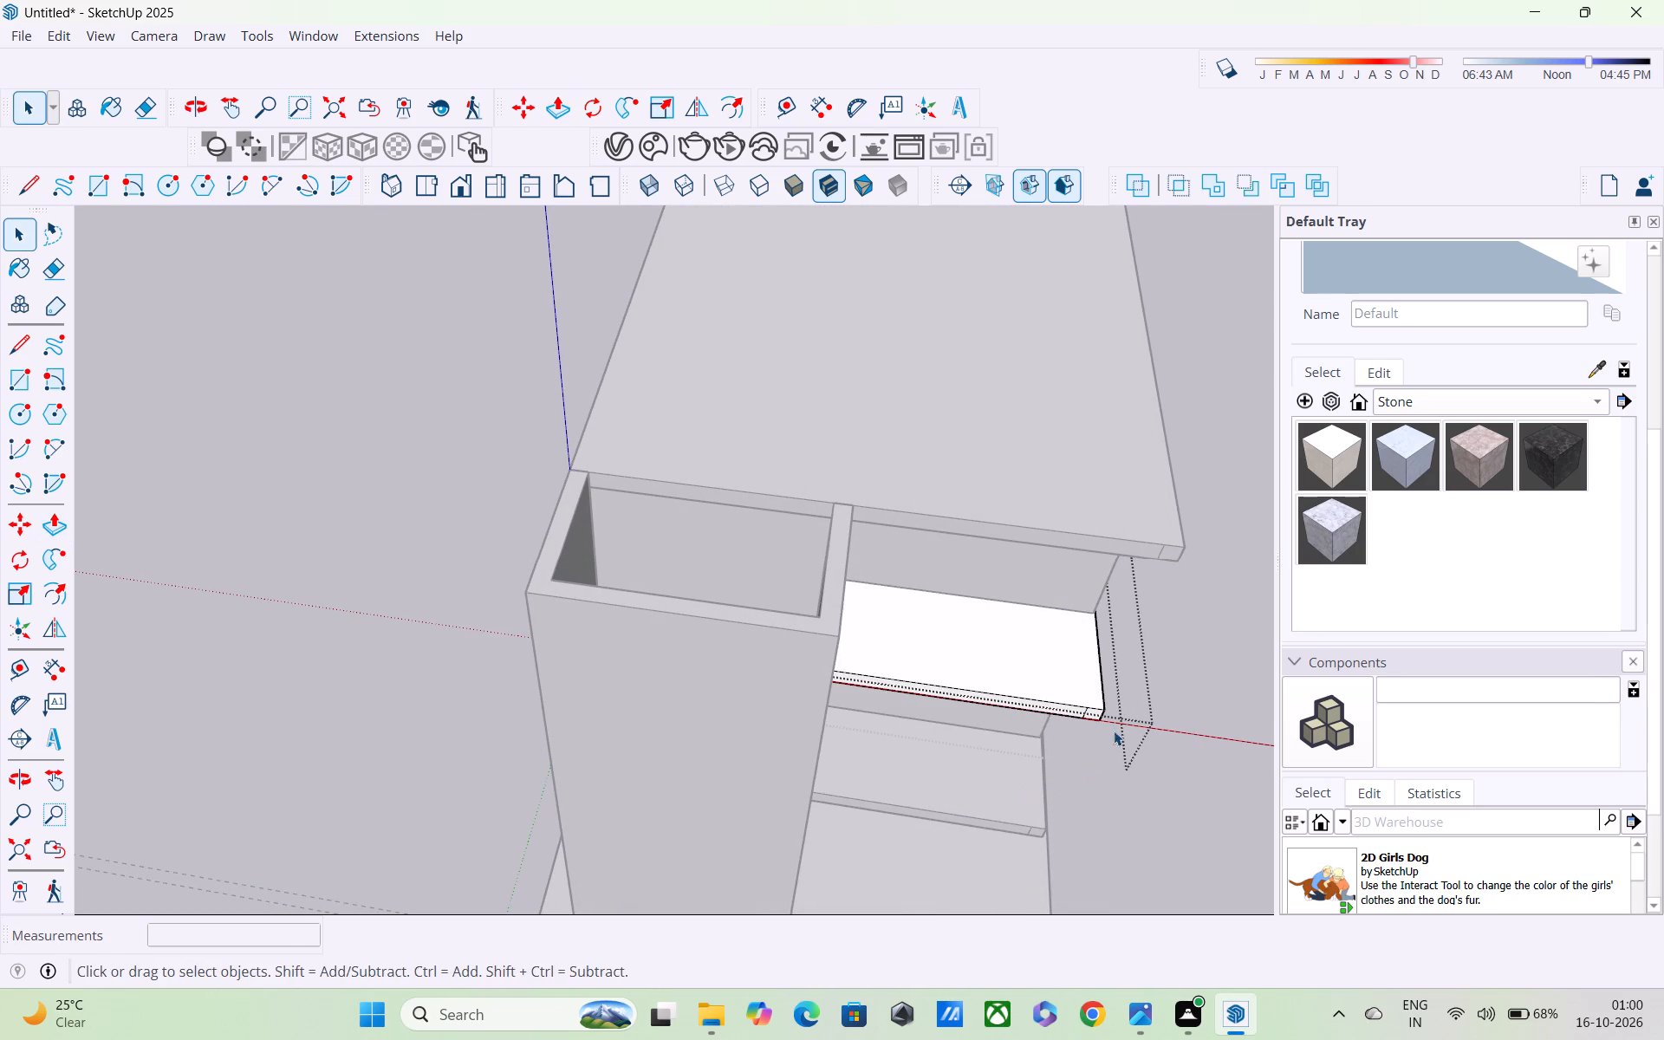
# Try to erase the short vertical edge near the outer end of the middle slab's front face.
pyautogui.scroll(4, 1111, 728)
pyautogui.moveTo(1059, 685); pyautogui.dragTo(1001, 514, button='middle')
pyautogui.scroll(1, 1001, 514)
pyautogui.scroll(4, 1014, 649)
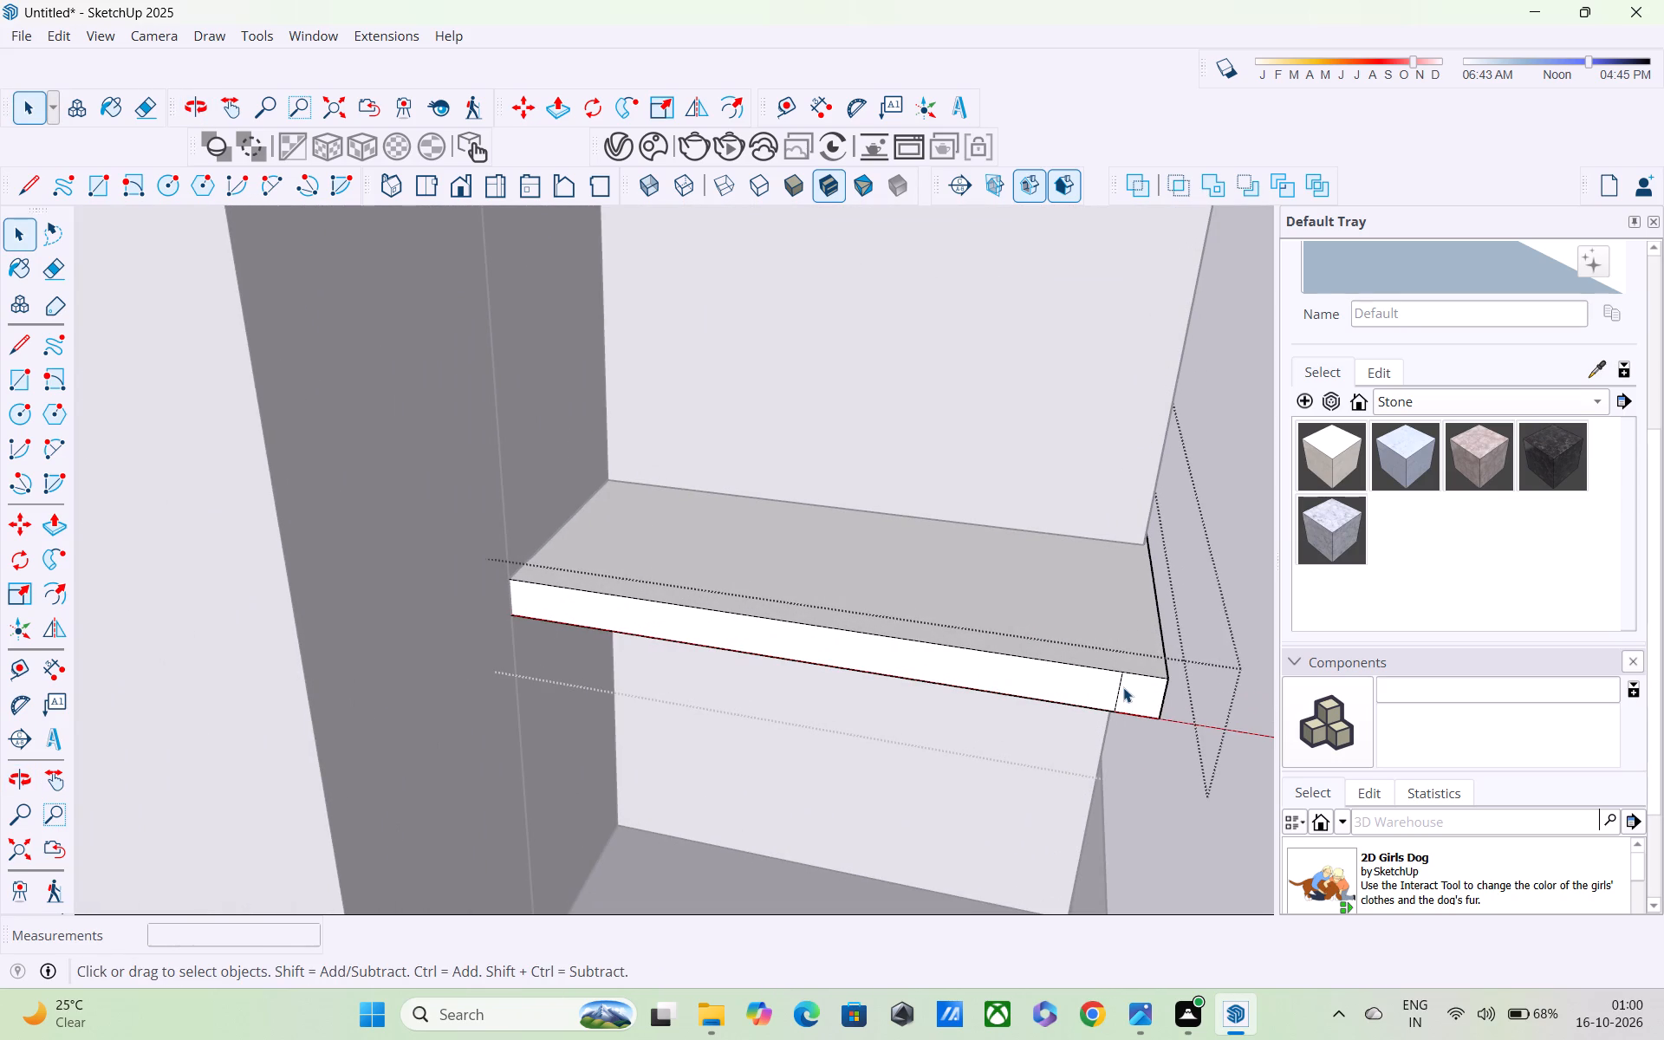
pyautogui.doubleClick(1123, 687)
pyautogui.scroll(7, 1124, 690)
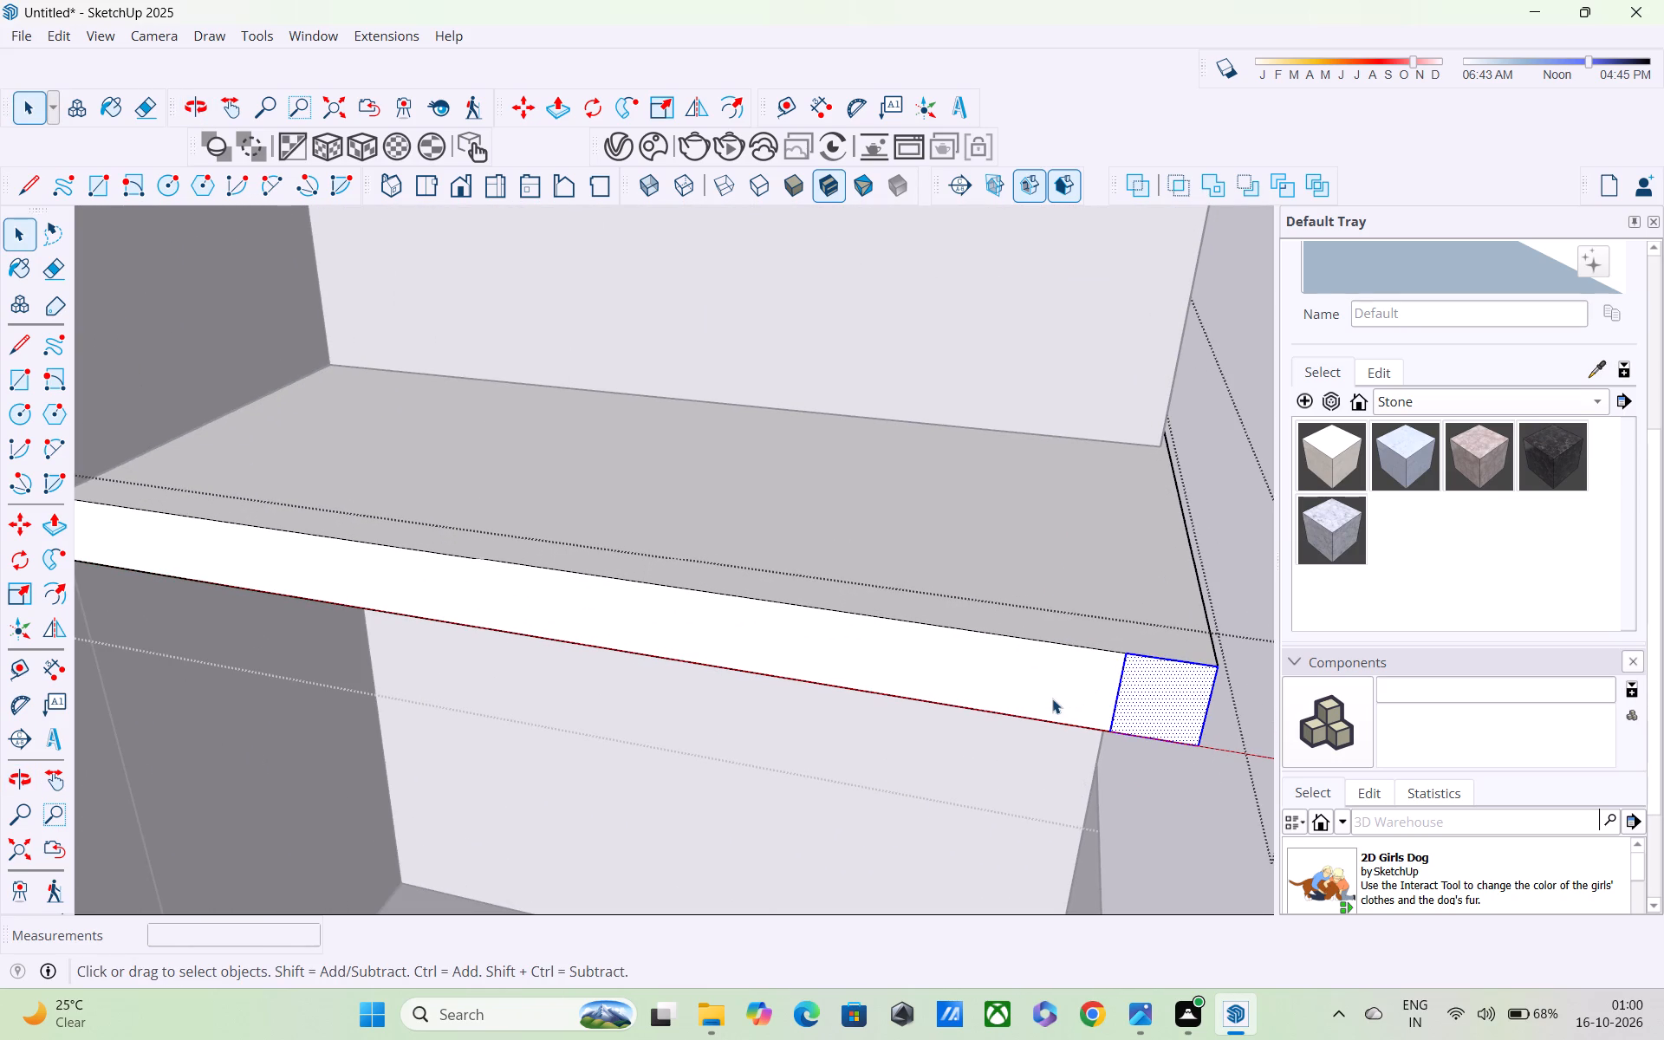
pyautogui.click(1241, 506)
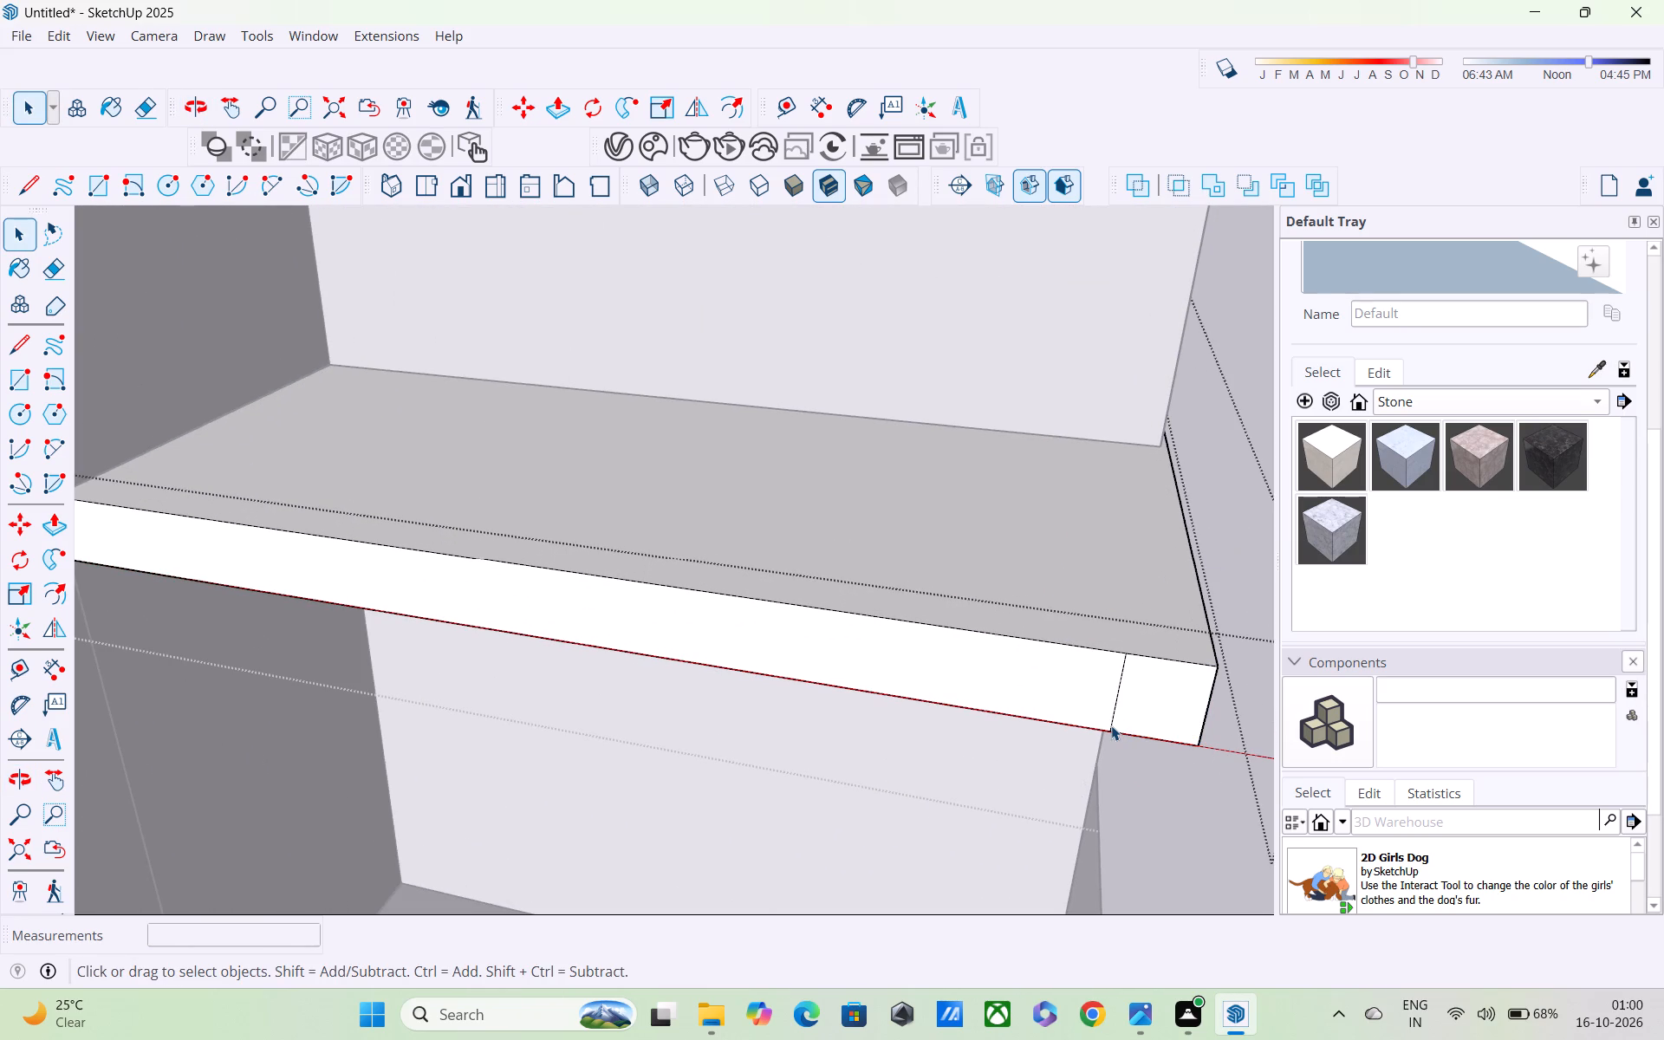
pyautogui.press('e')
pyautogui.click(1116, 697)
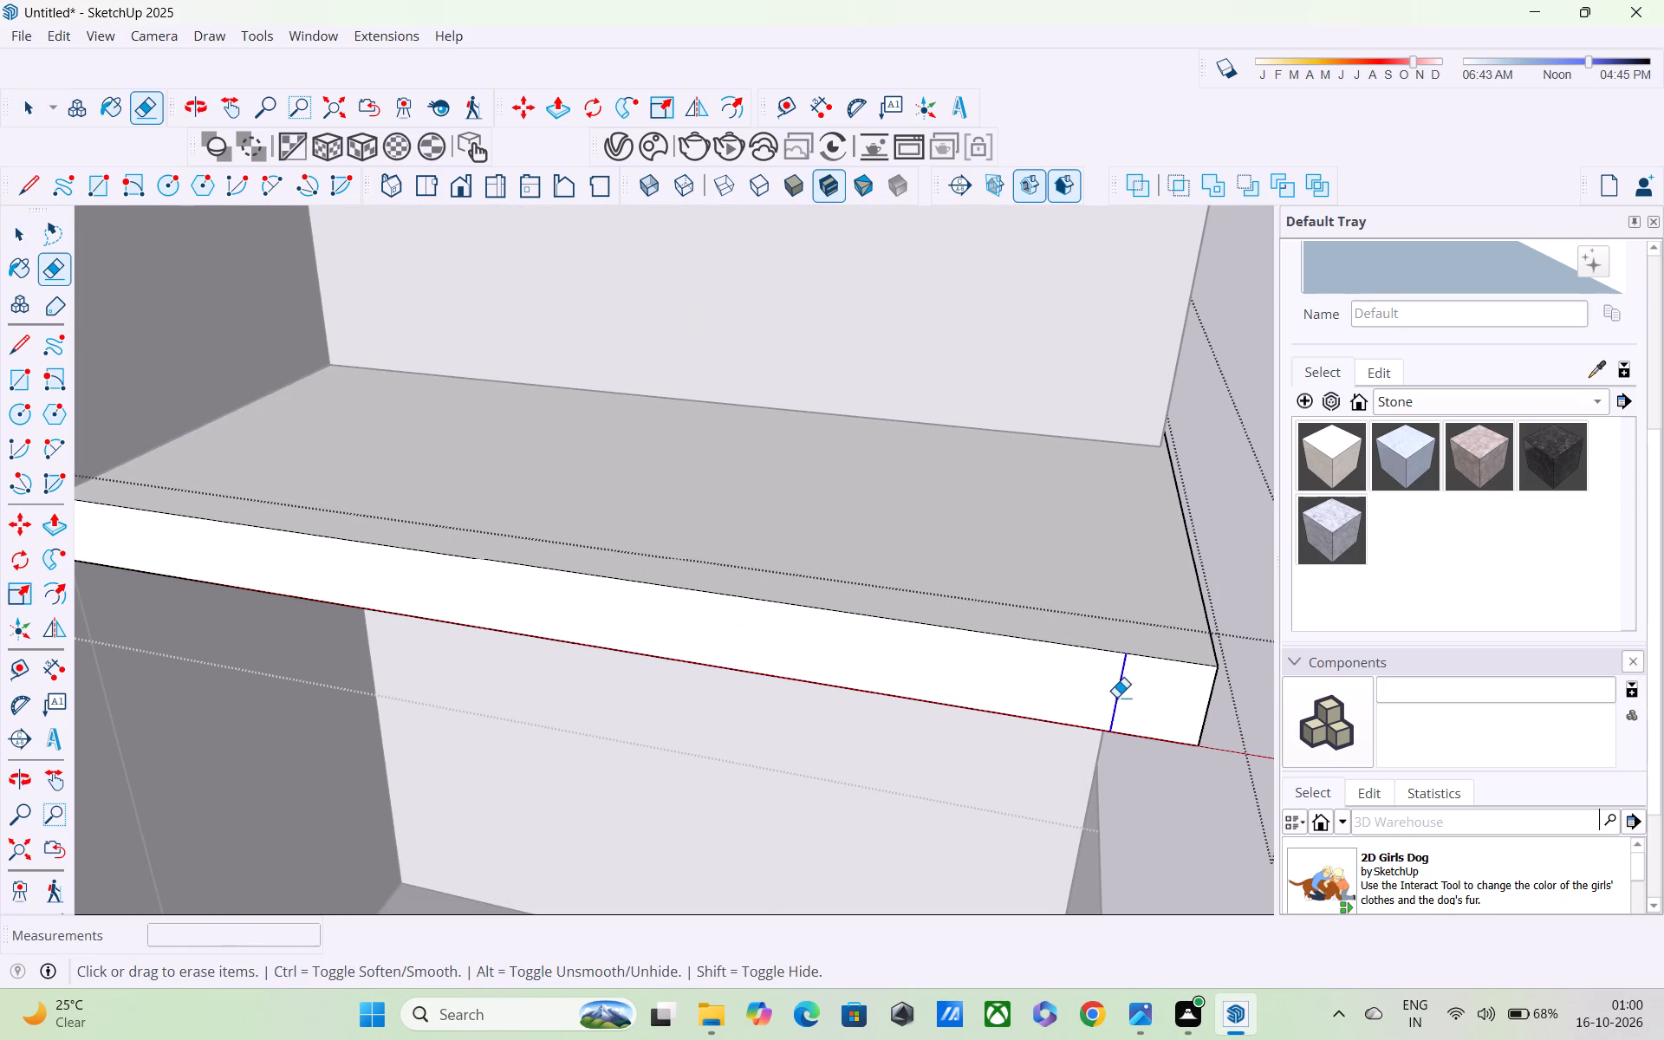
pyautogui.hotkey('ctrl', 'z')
# Examine the middle slab and the hollow front enclosure from above, and finish editing the slab group.
pyautogui.scroll(-3, 1115, 696)
pyautogui.scroll(1, 1113, 702)
pyautogui.moveTo(1027, 668); pyautogui.dragTo(1019, 663, button='middle')
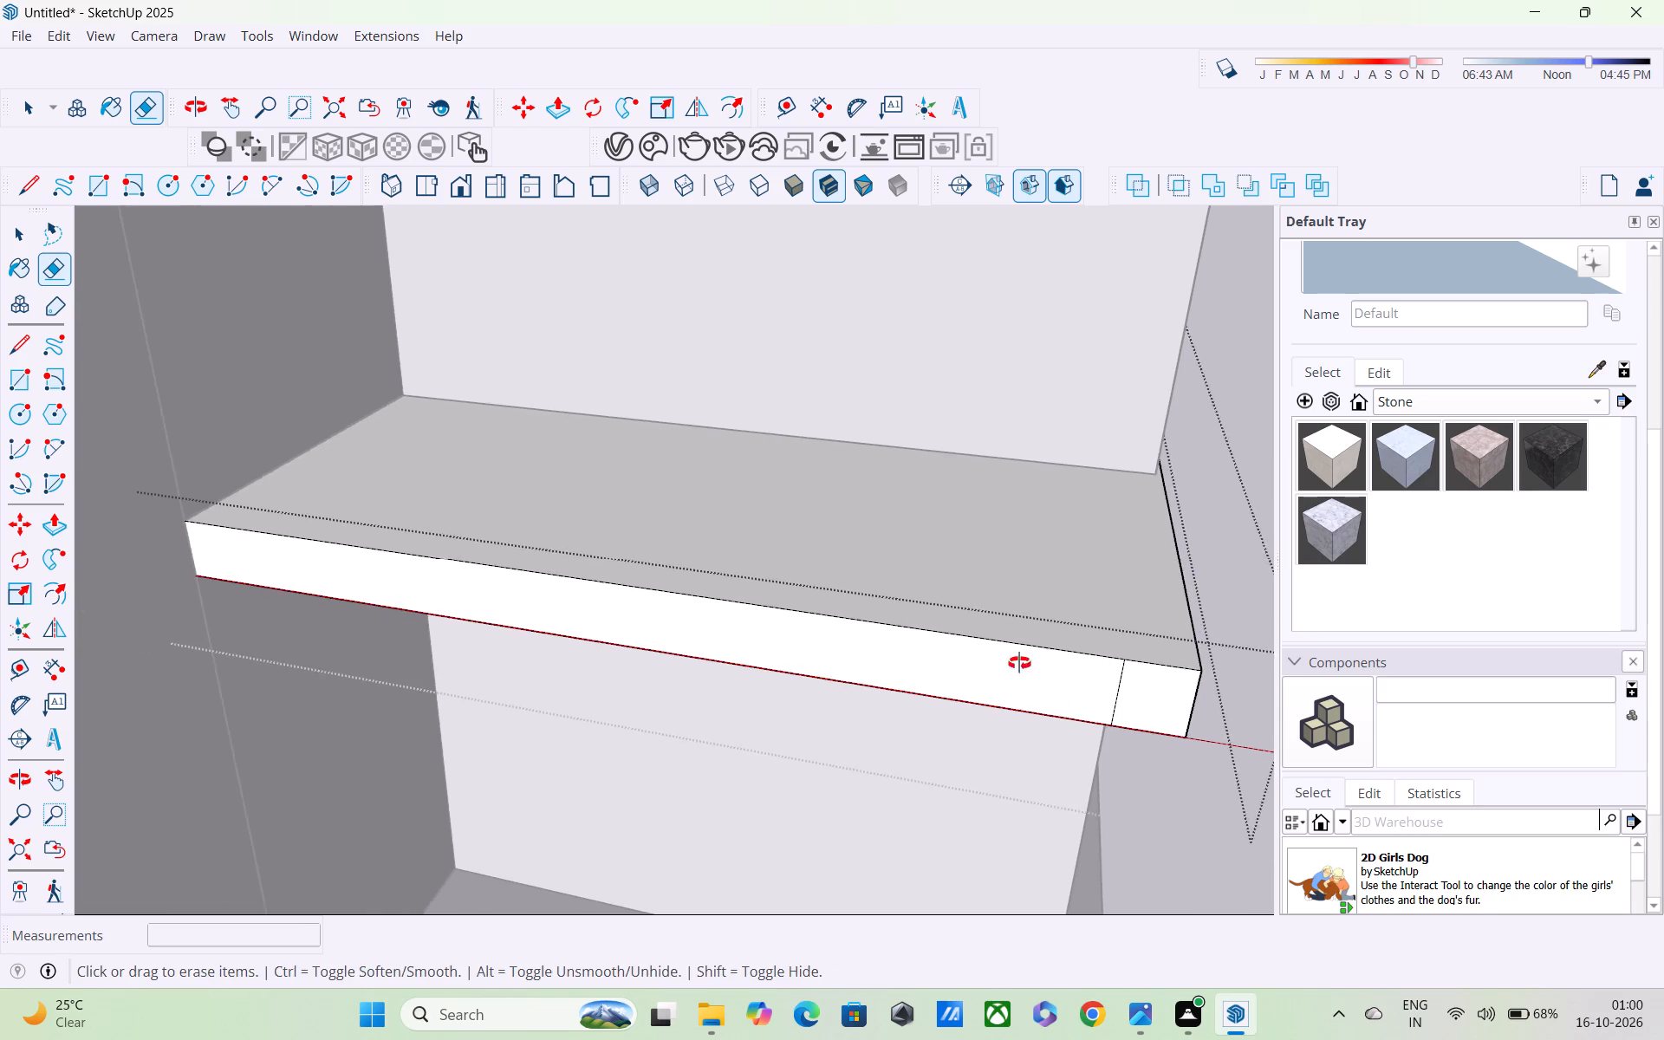
pyautogui.moveTo(1019, 663); pyautogui.dragTo(730, 656, button='middle')
pyautogui.scroll(-5, 702, 665)
pyautogui.moveTo(754, 783); pyautogui.dragTo(869, 921, button='middle')
pyautogui.scroll(-3, 876, 877)
pyautogui.moveTo(832, 794); pyautogui.dragTo(832, 795, button='middle')
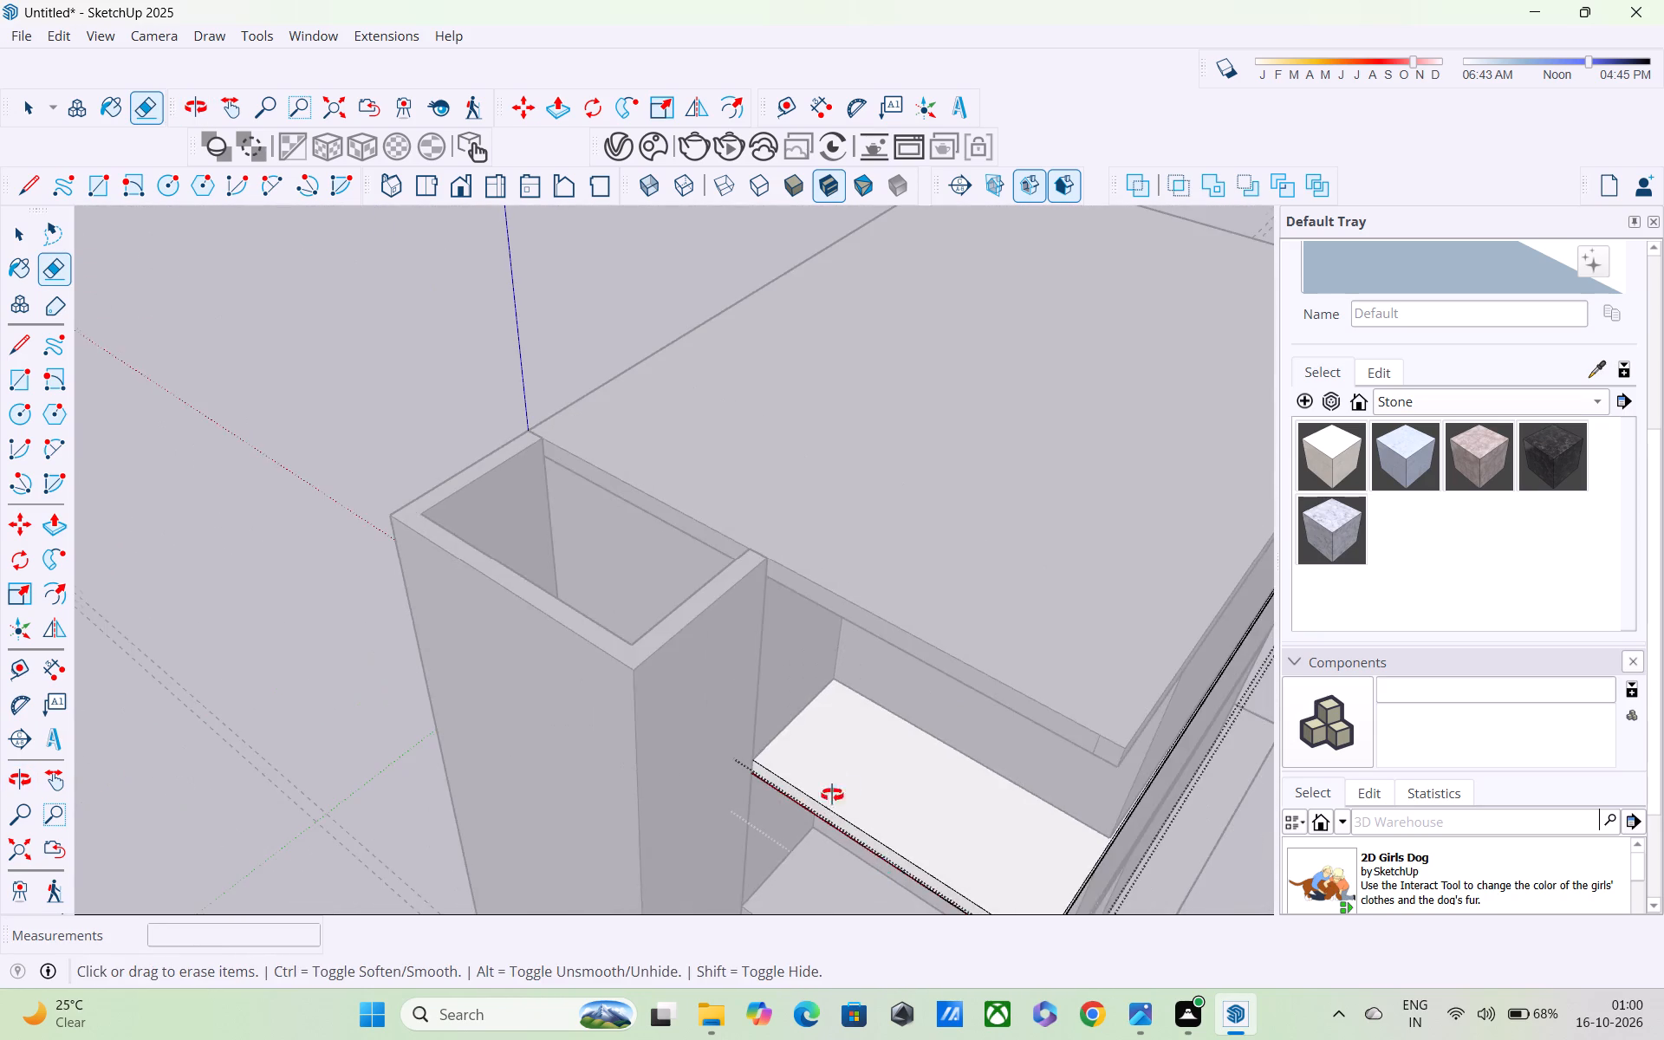
pyautogui.moveTo(832, 795); pyautogui.dragTo(976, 926, button='middle')
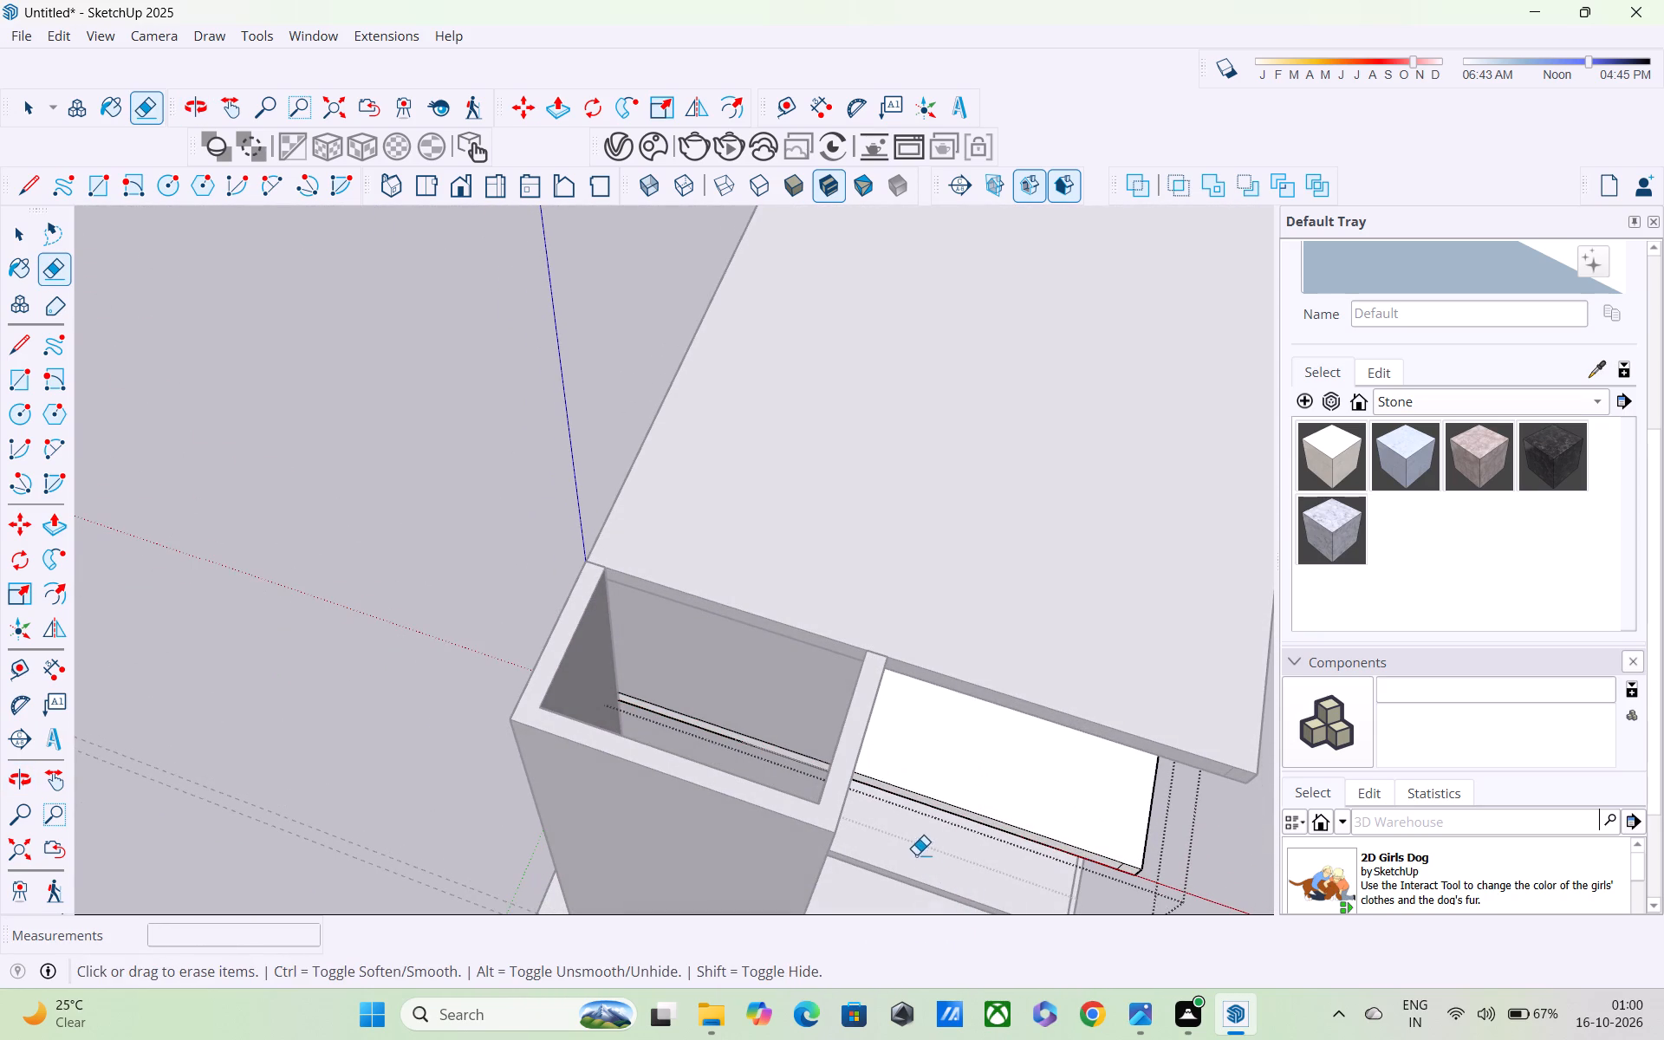
pyautogui.moveTo(896, 842); pyautogui.dragTo(850, 666, button='middle')
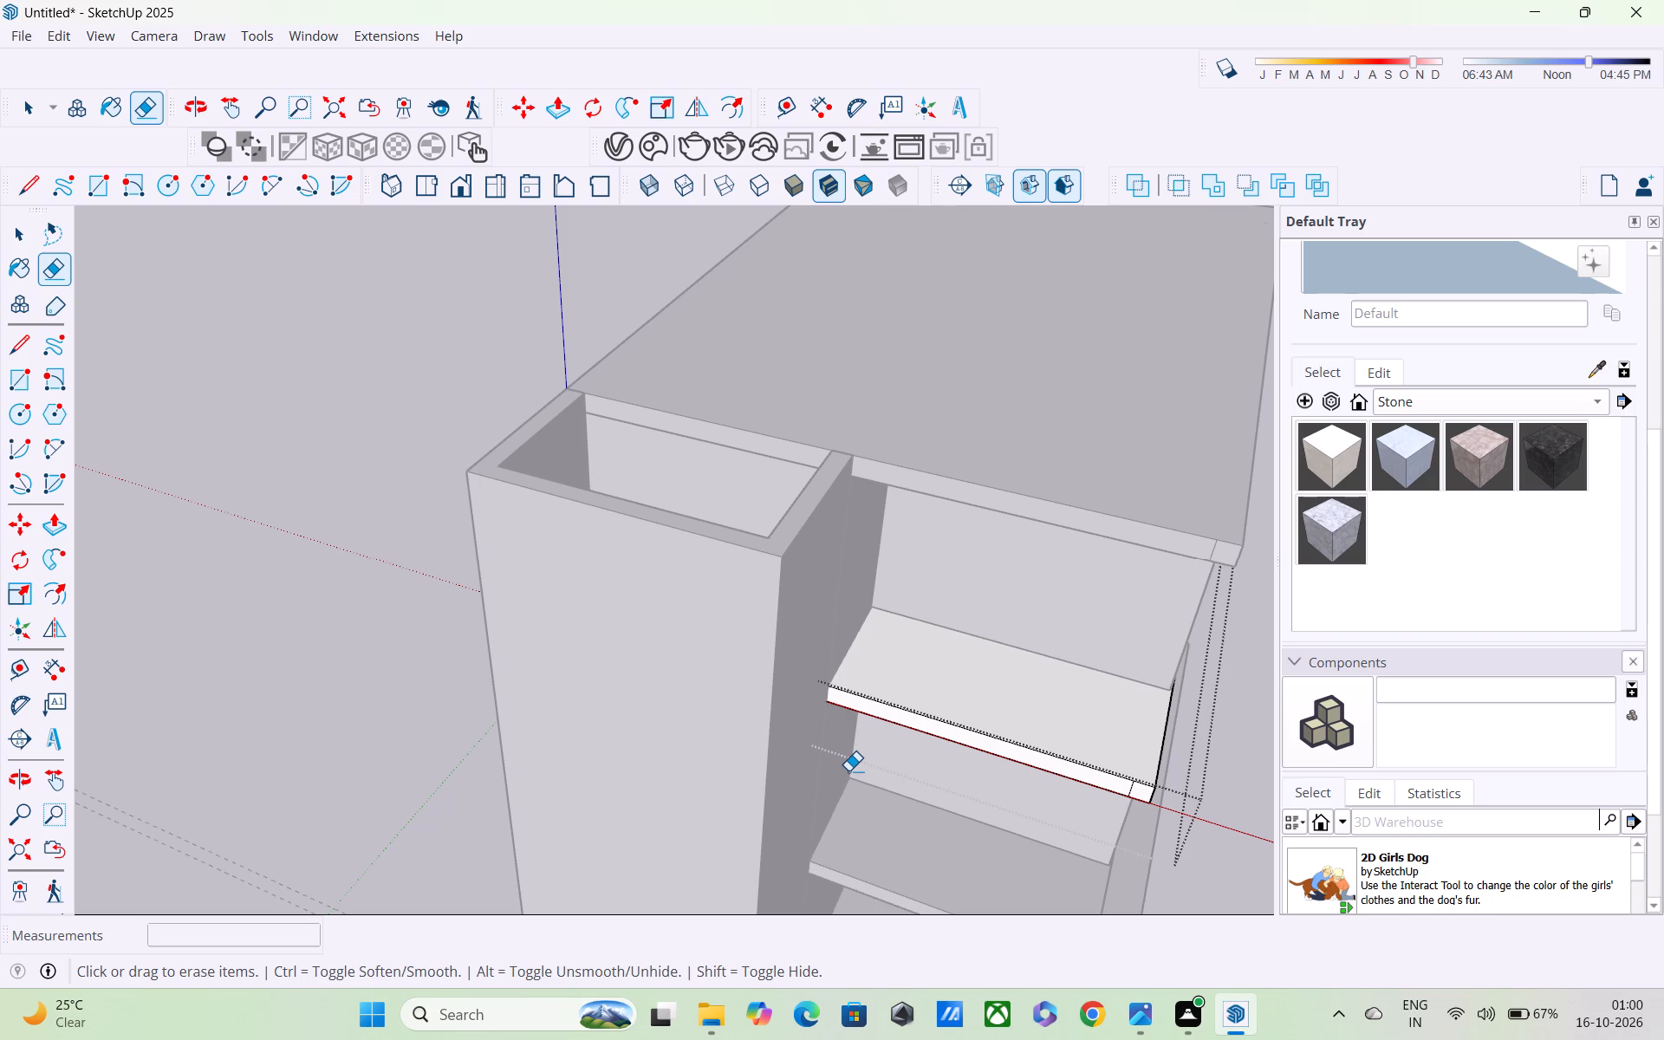
pyautogui.press('Escape')
pyautogui.press('space')
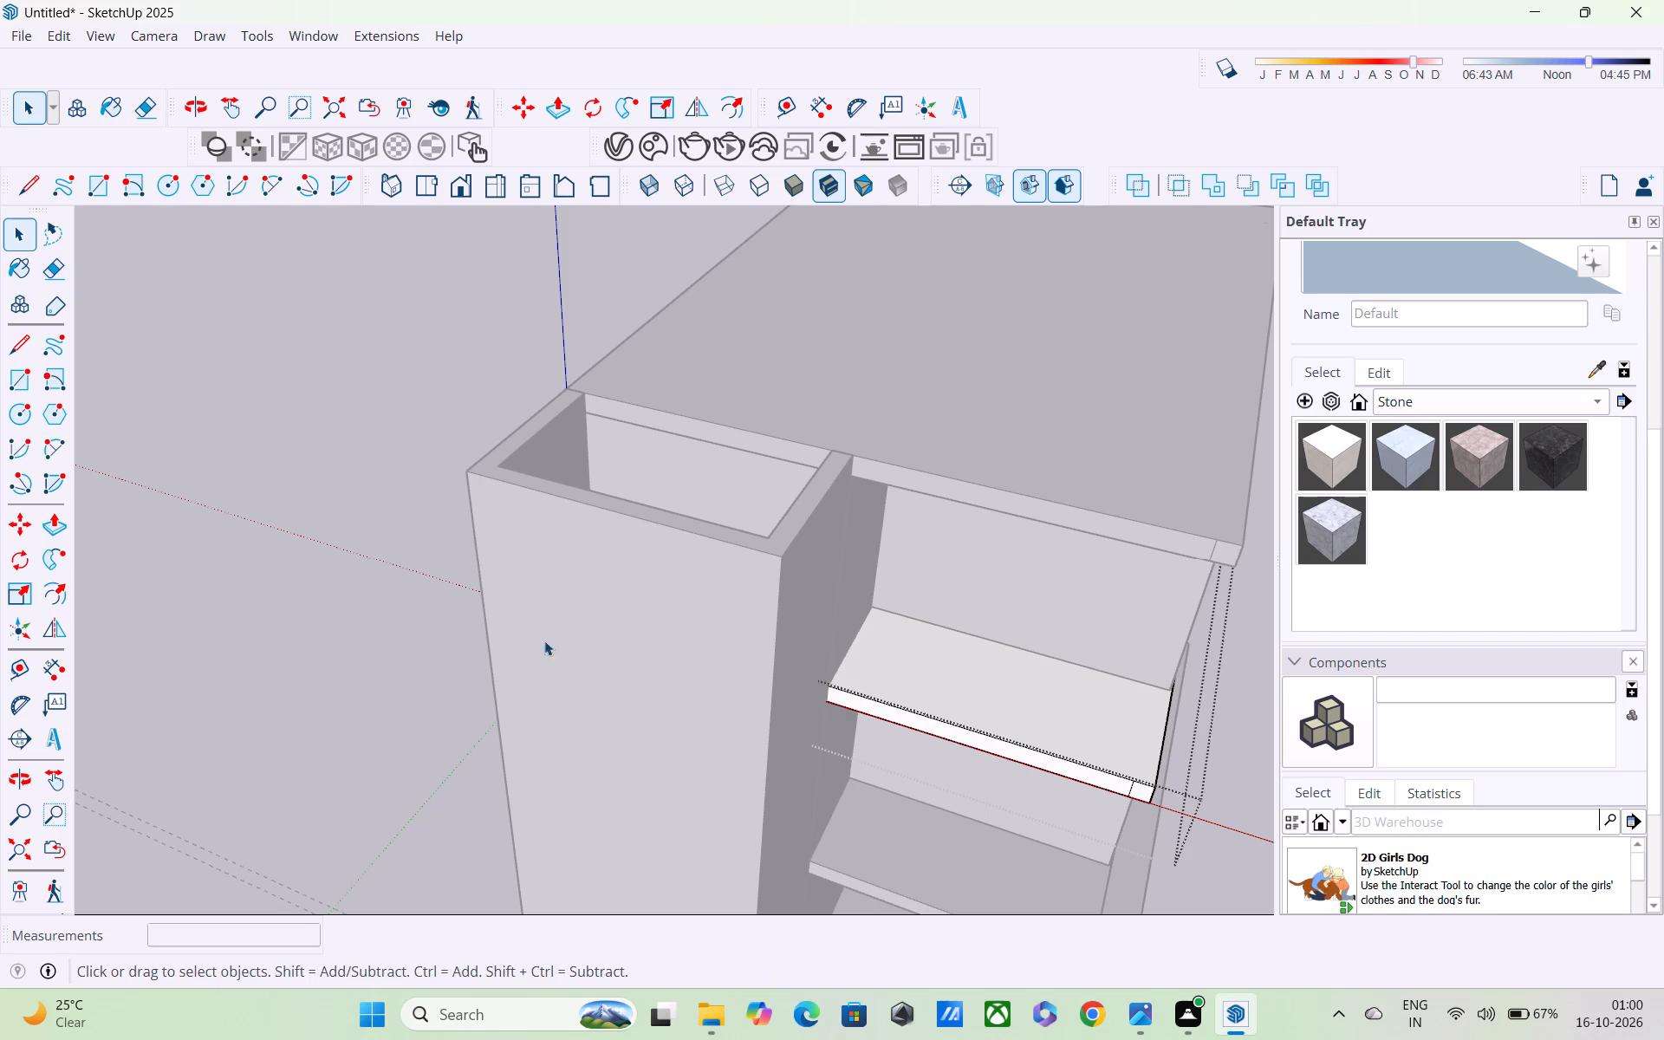
pyautogui.moveTo(478, 603); pyautogui.dragTo(638, 361, button='middle')
pyautogui.press('Escape')
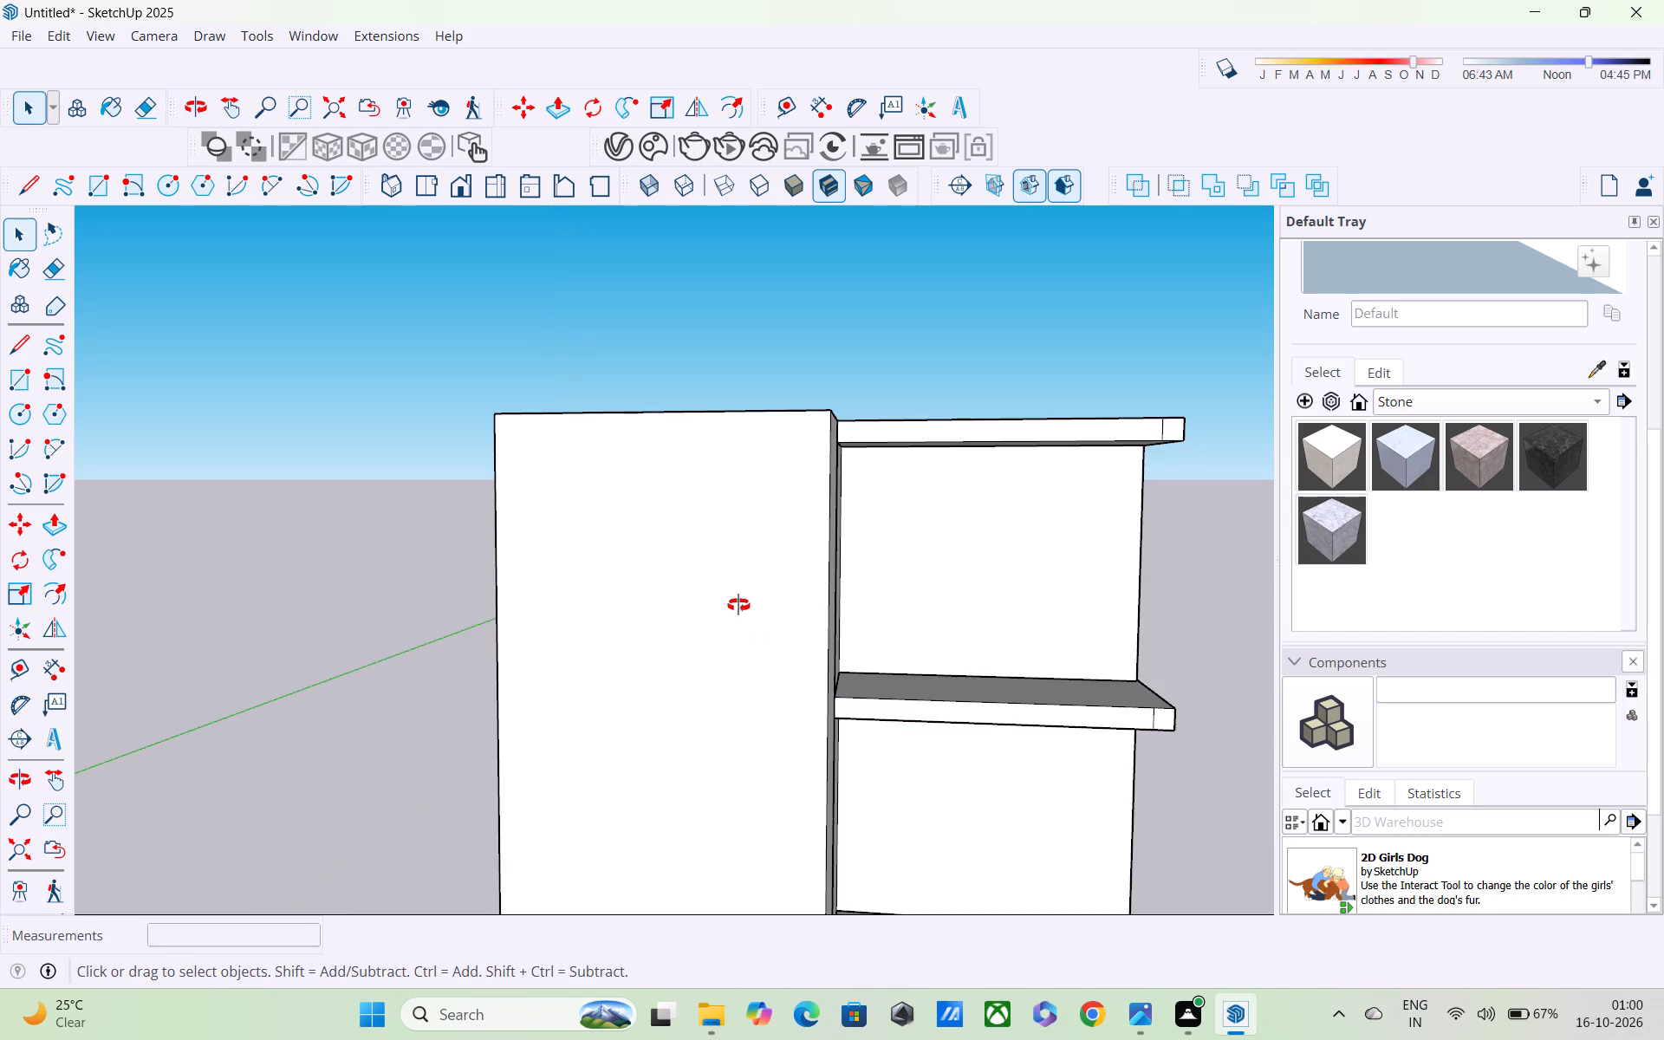
# Inspect up close how the full-height front walls meet the slabs and the building's side walls.
pyautogui.moveTo(733, 602); pyautogui.dragTo(308, 805, button='middle')
pyautogui.scroll(7, 660, 769)
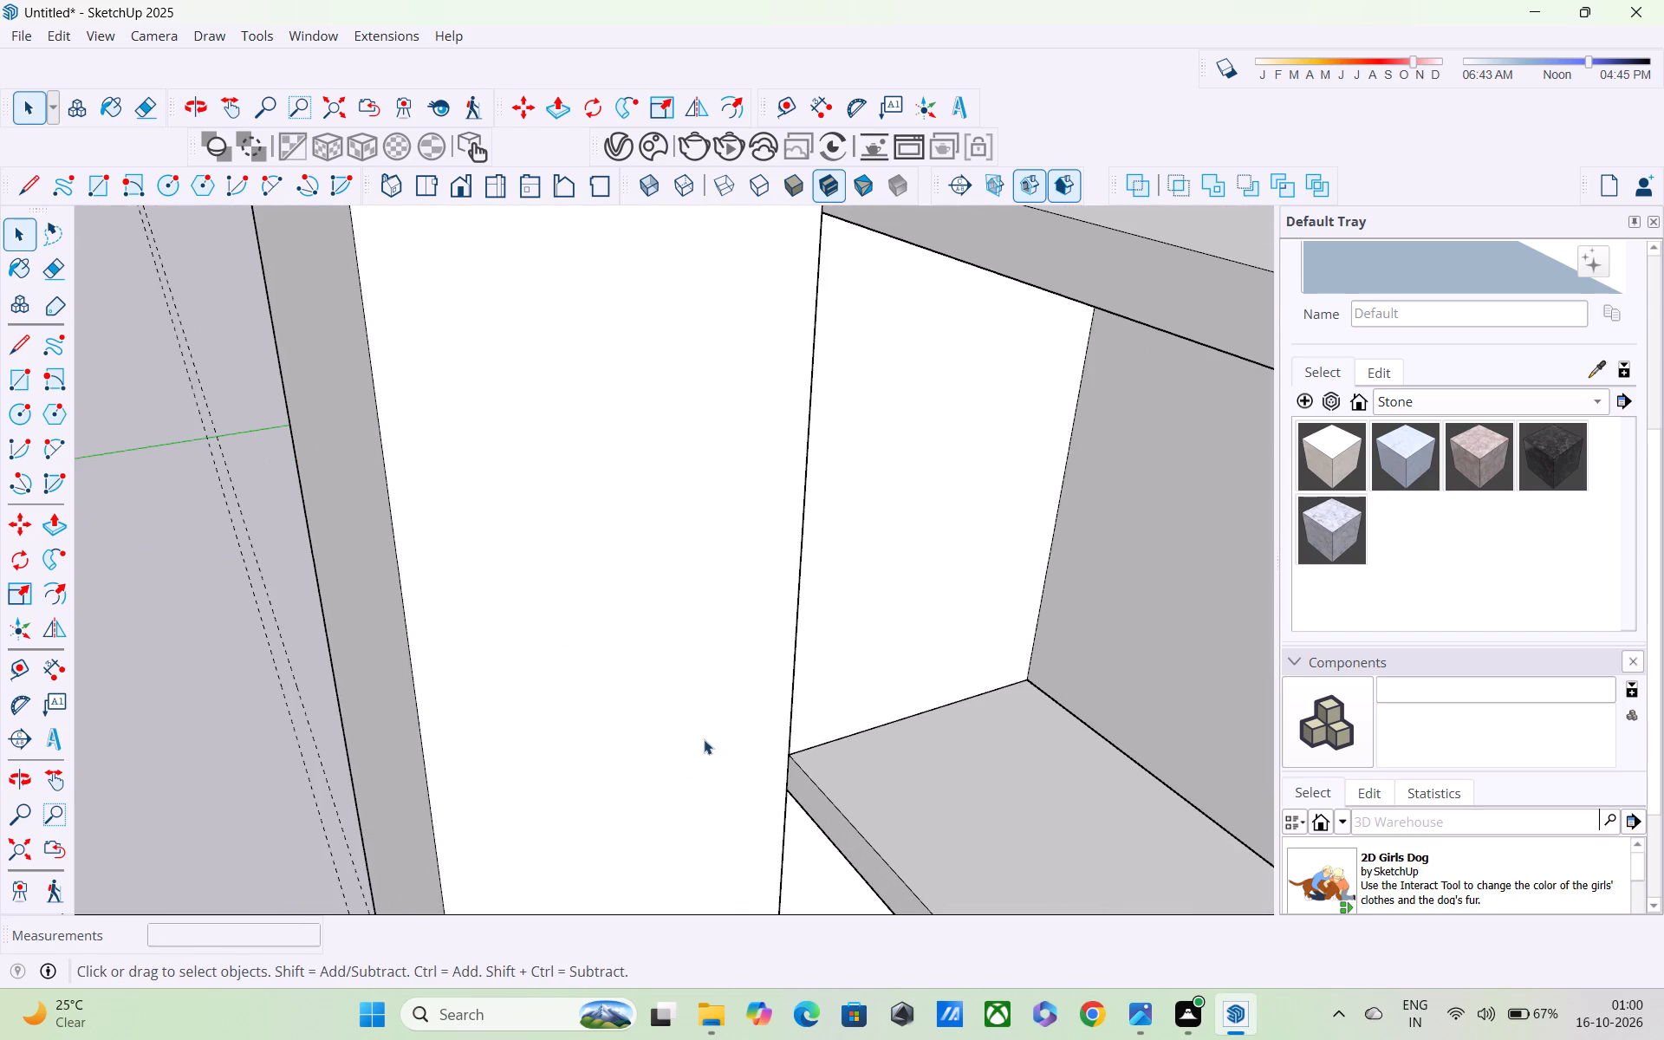
pyautogui.moveTo(640, 726); pyautogui.dragTo(406, 629, button='middle')
pyautogui.scroll(4, 406, 629)
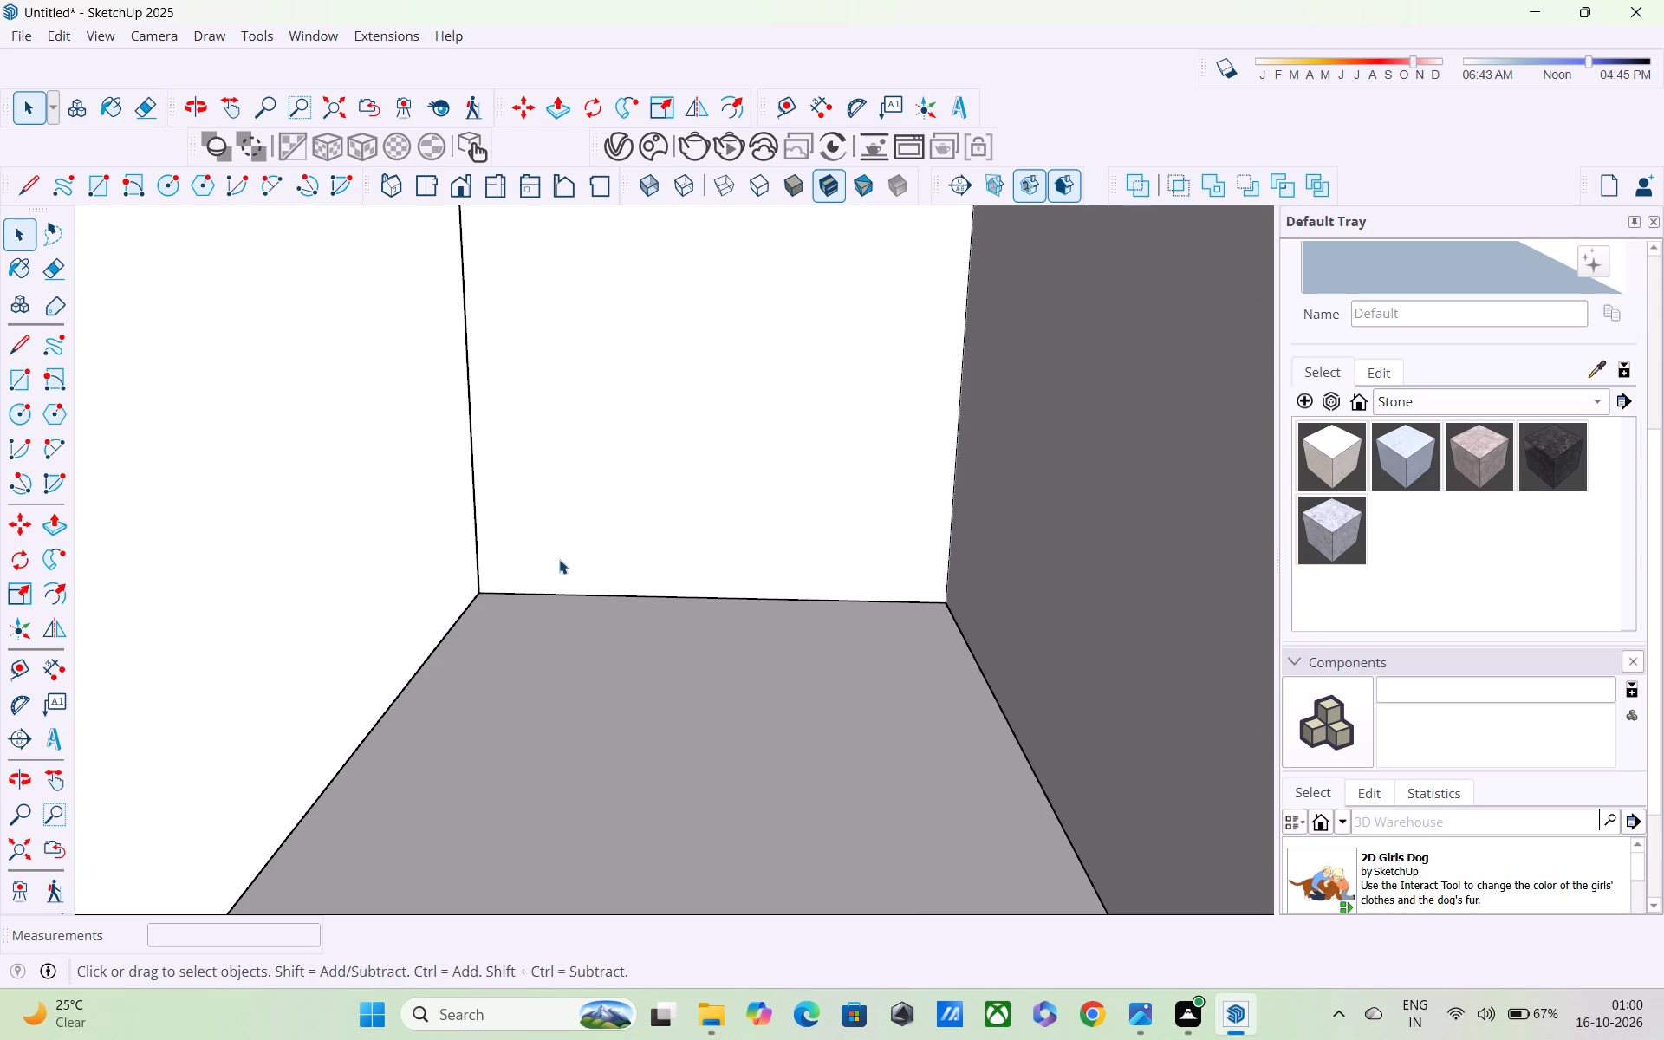
pyautogui.scroll(4, 560, 558)
pyautogui.moveTo(516, 558); pyautogui.dragTo(932, 517, button='middle')
pyautogui.scroll(1, 932, 517)
pyautogui.scroll(-8, 944, 506)
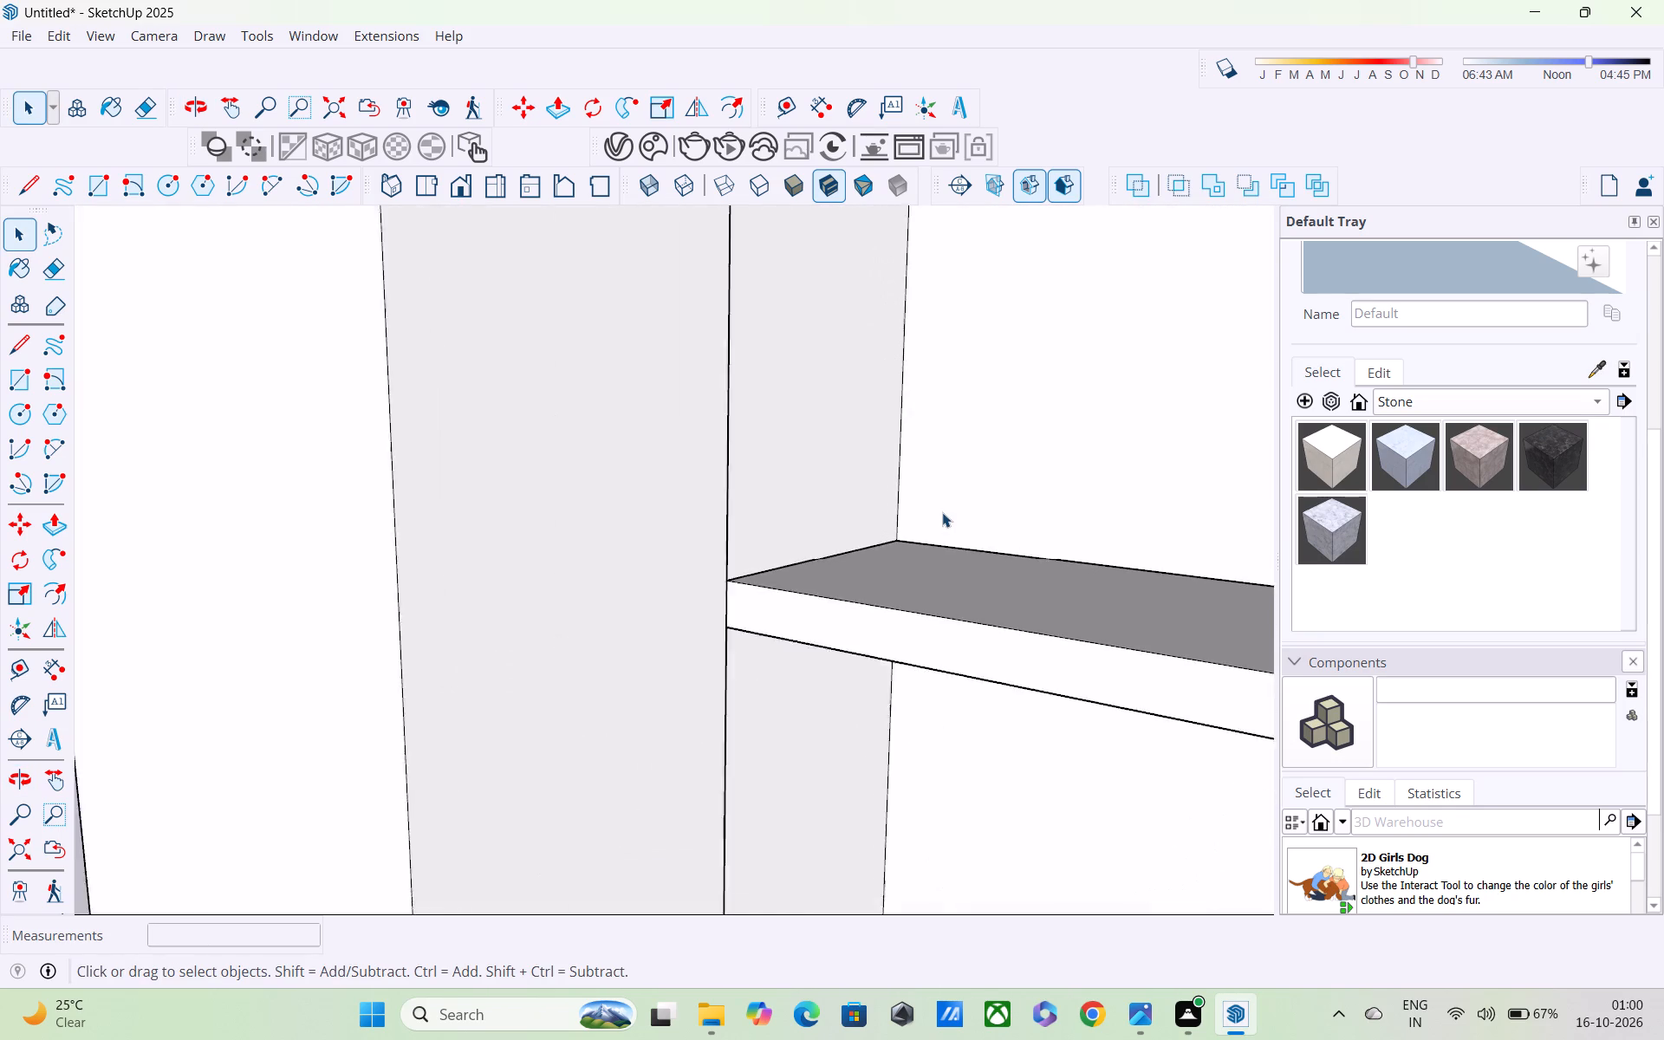
pyautogui.scroll(-16, 942, 512)
pyautogui.moveTo(930, 546); pyautogui.dragTo(1054, 709, button='middle')
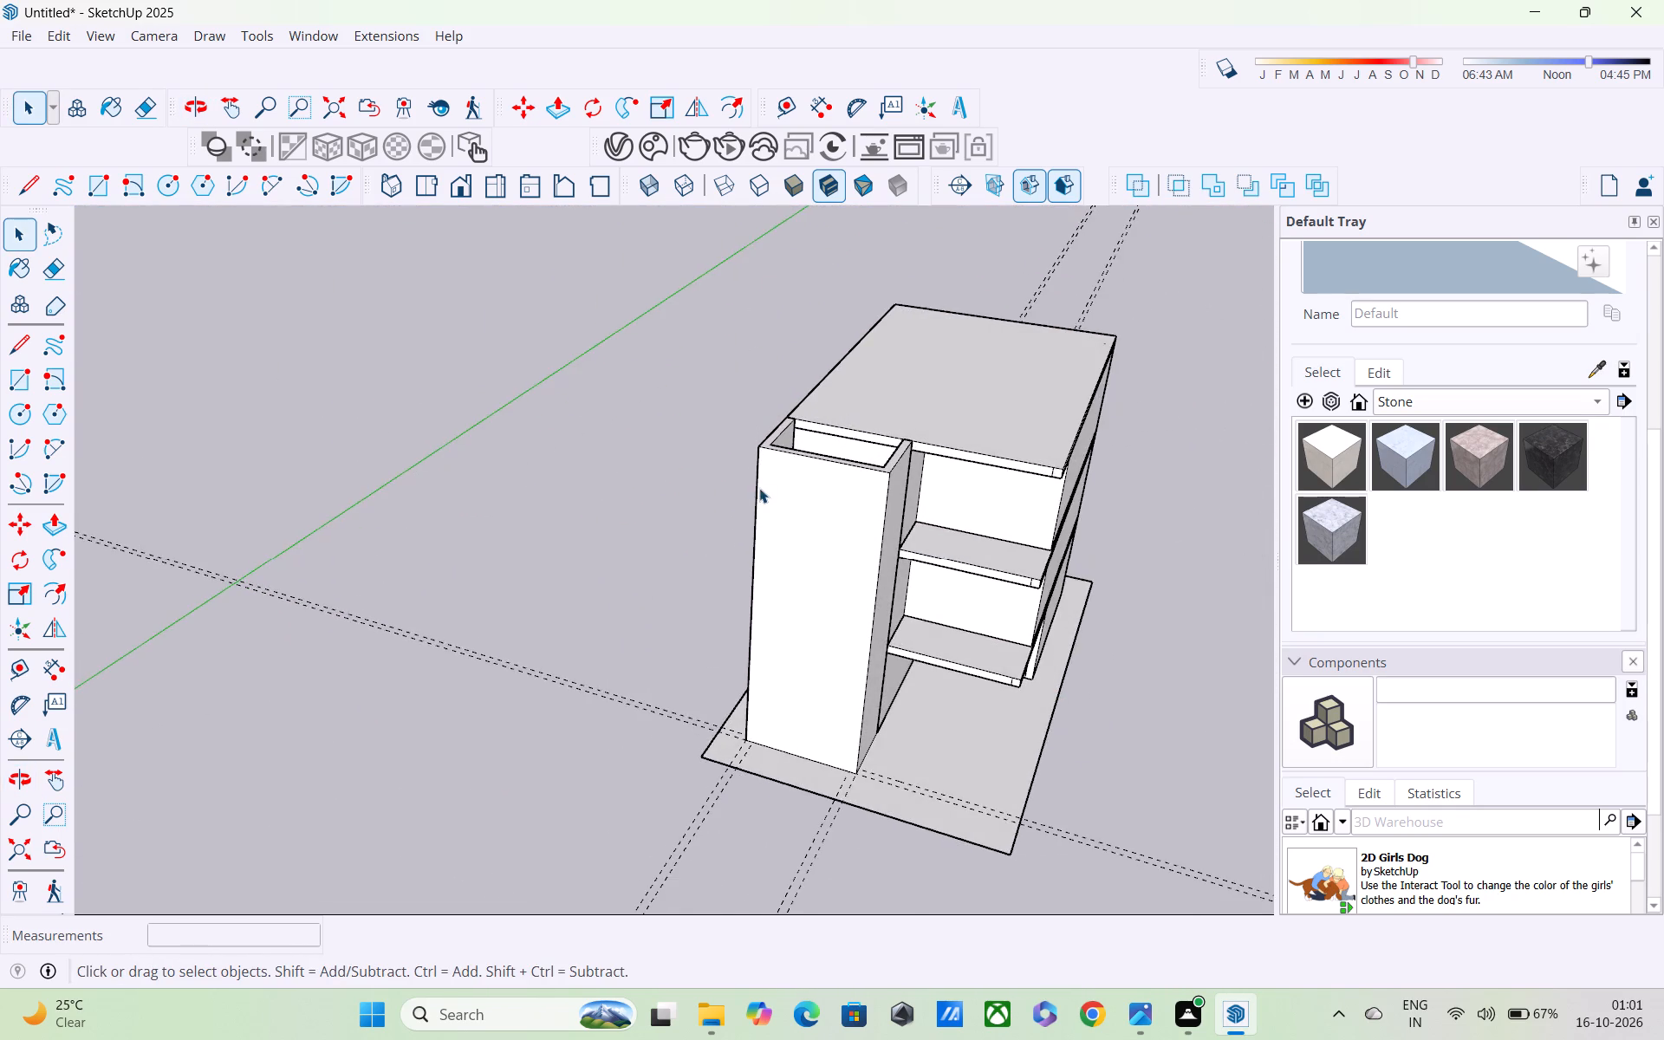
pyautogui.scroll(5, 759, 488)
pyautogui.scroll(9, 861, 483)
pyautogui.scroll(-6, 926, 503)
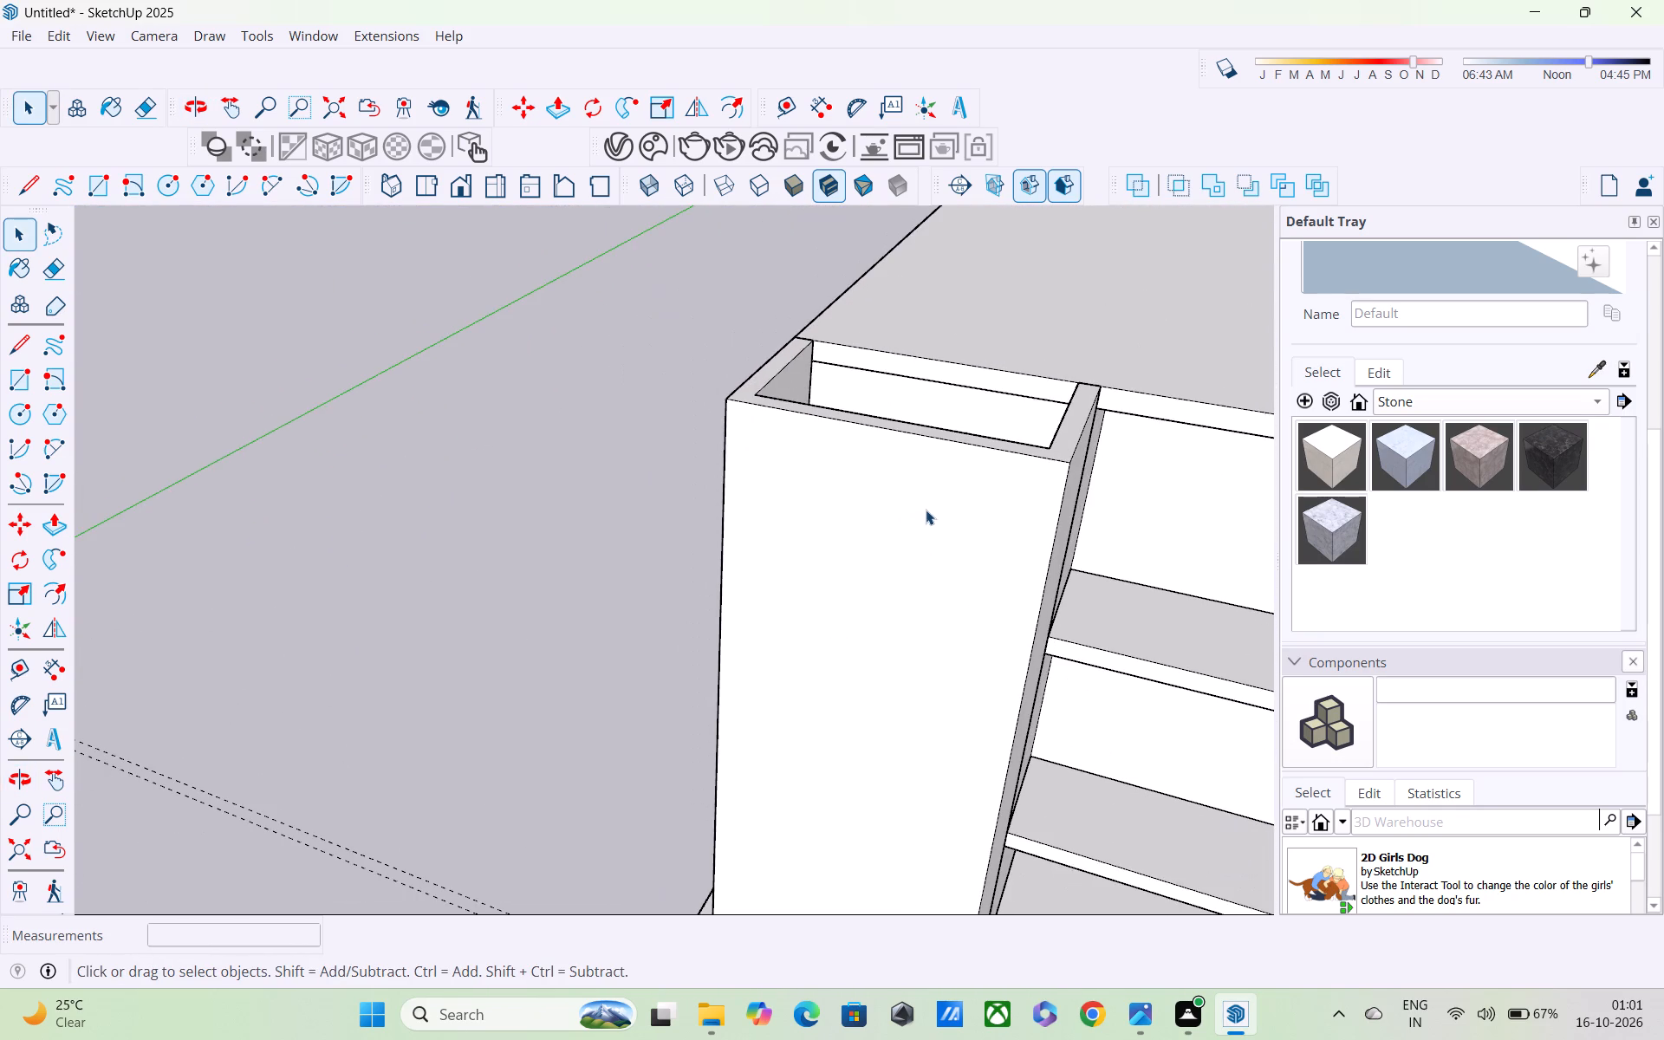
pyautogui.moveTo(926, 510); pyautogui.dragTo(661, 594, button='middle')
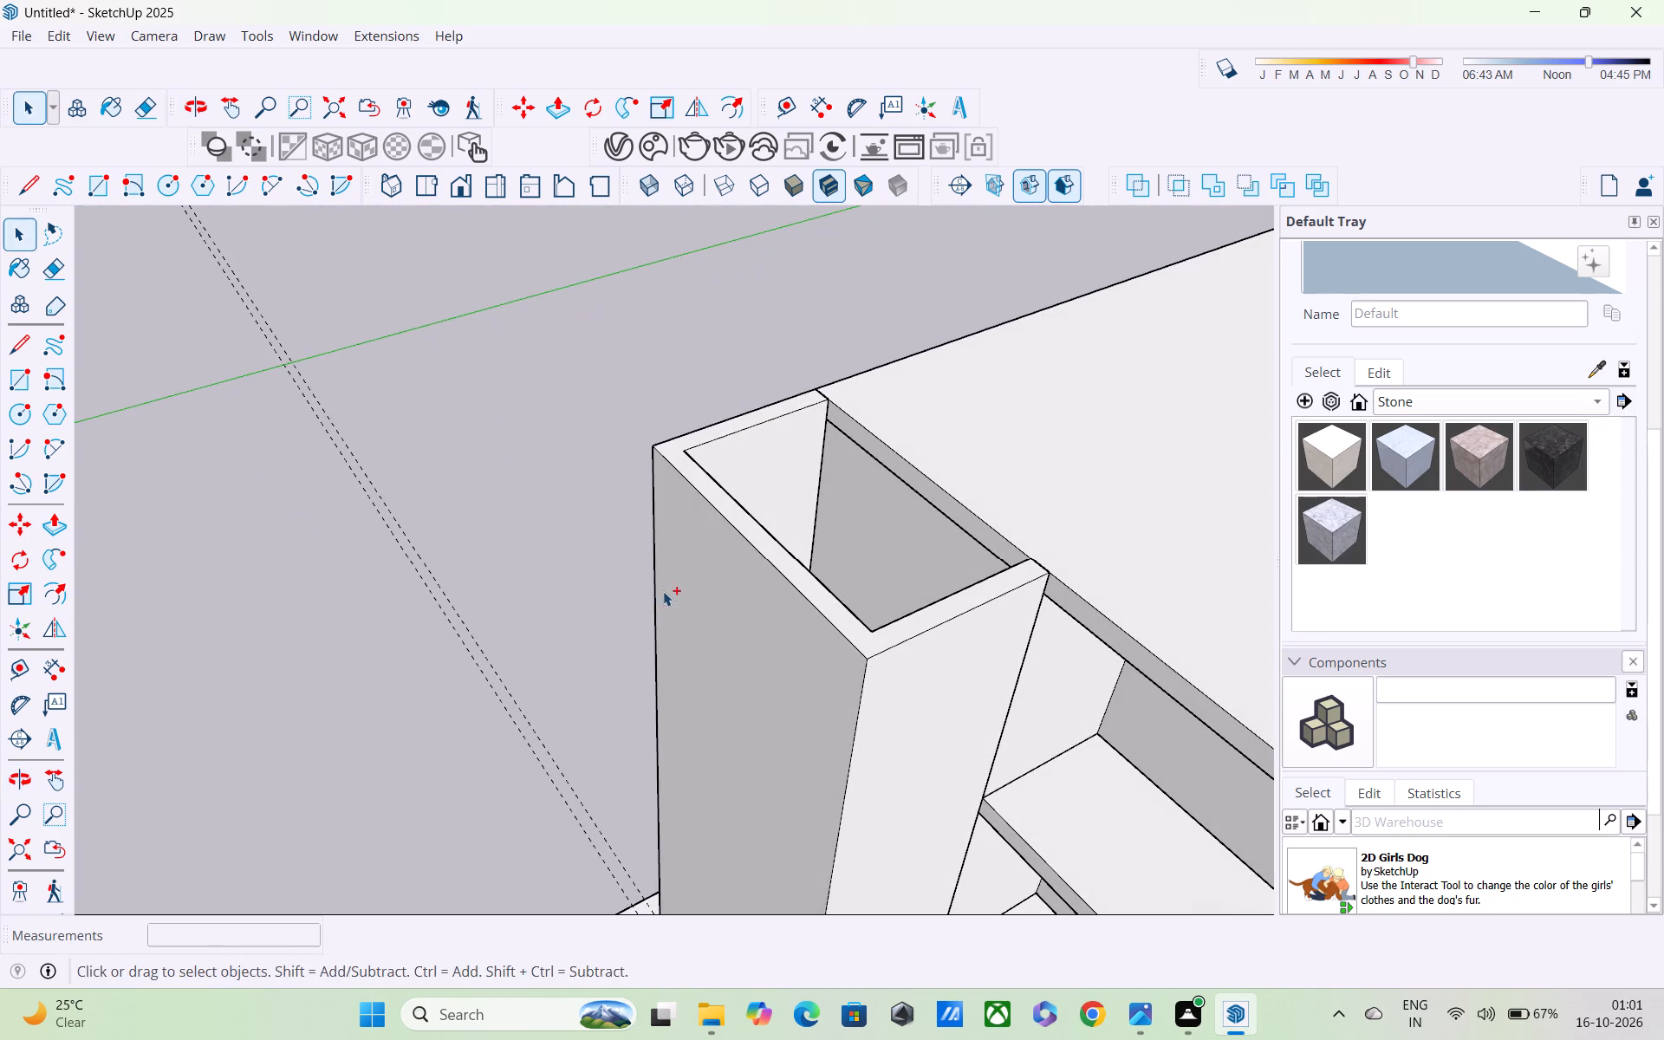
# Undo the full-height Push/Pull of the U-shaped front wall outline.
pyautogui.hotkey('ctrl', 'z')
pyautogui.hotkey('ctrl', 'z')
pyautogui.hotkey('ctrl', 'z')
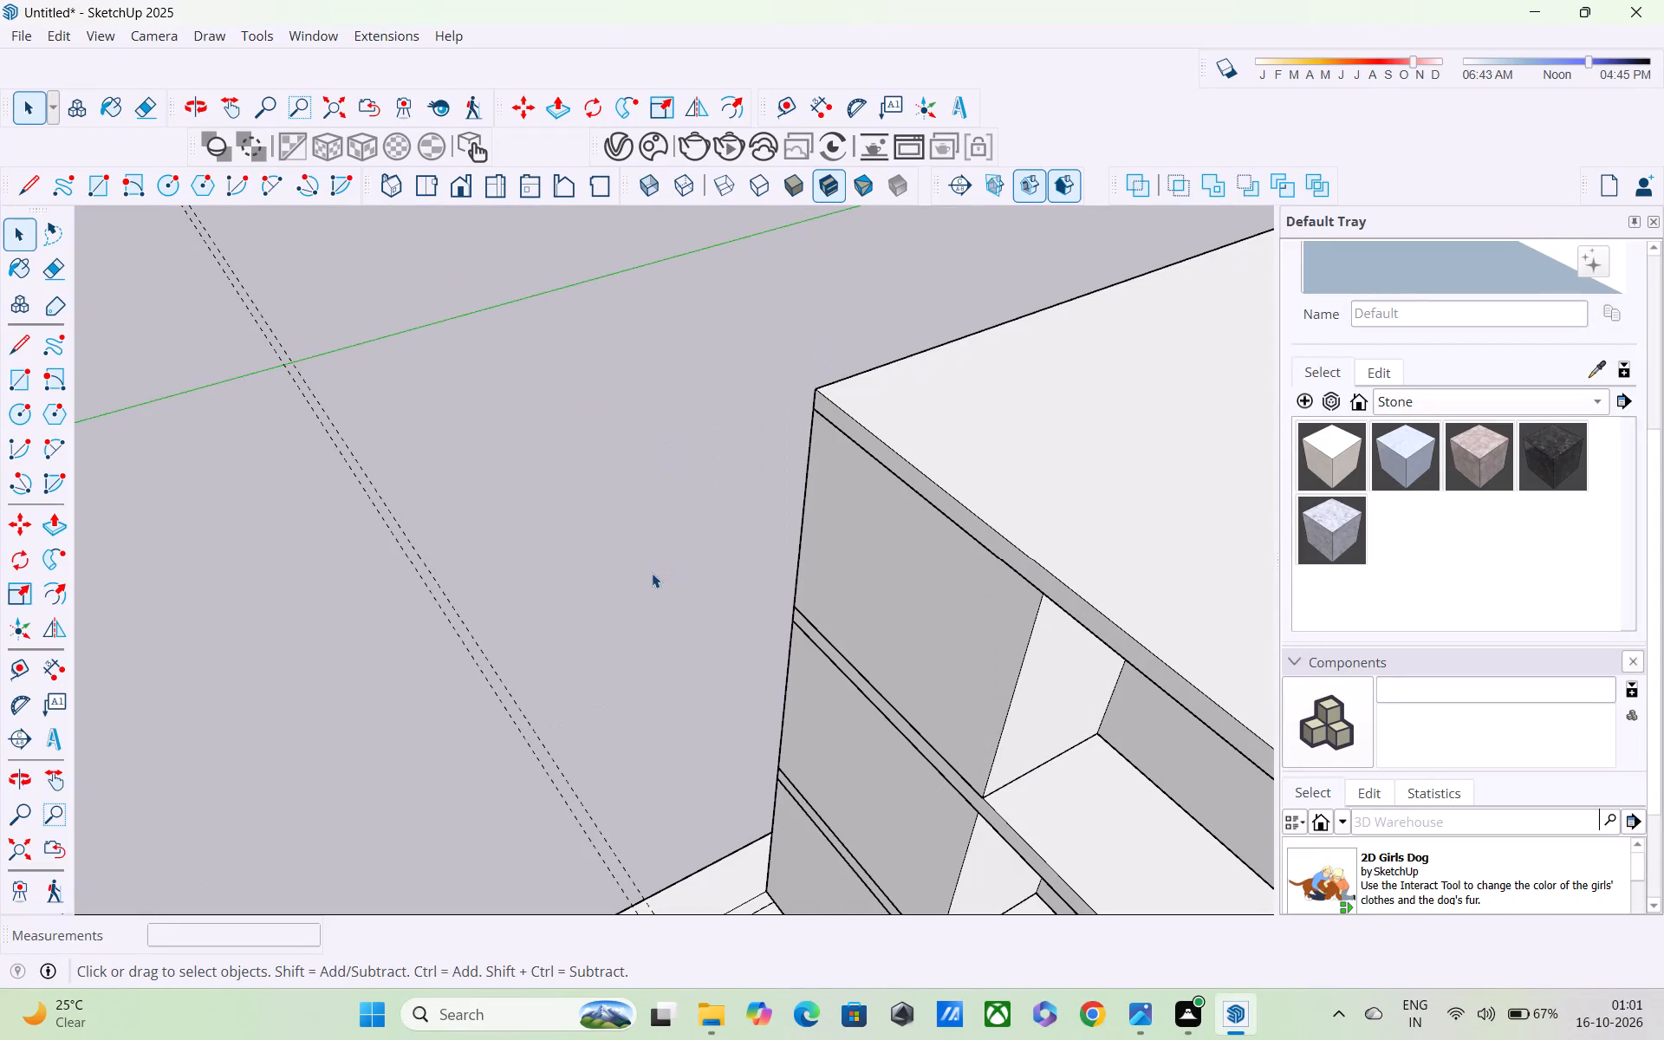
# Open the ground-floor wall group for editing at its front wall facing the outline on the plot.
pyautogui.moveTo(712, 582); pyautogui.dragTo(1087, 362, button='middle')
pyautogui.scroll(3, 1079, 433)
pyautogui.moveTo(1075, 468); pyautogui.dragTo(974, 445, button='middle')
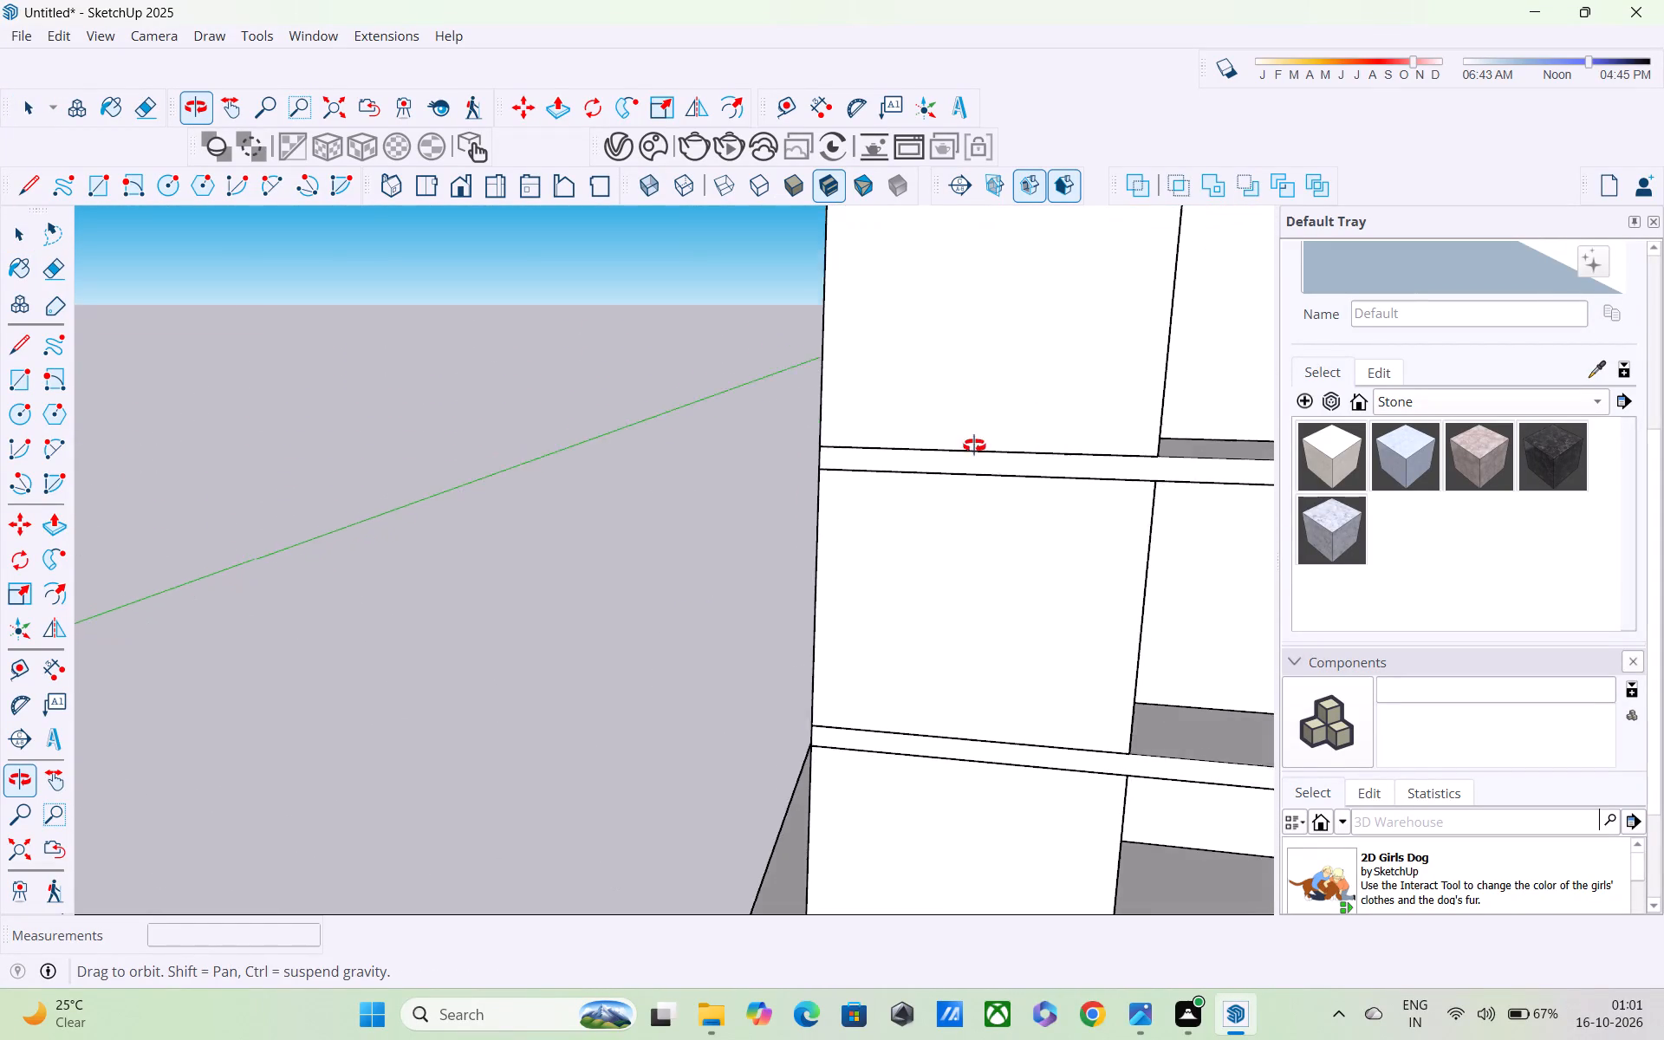
pyautogui.moveTo(974, 445); pyautogui.dragTo(916, 325, button='middle')
pyautogui.scroll(-3, 910, 347)
pyautogui.moveTo(901, 468); pyautogui.dragTo(901, 510, button='middle')
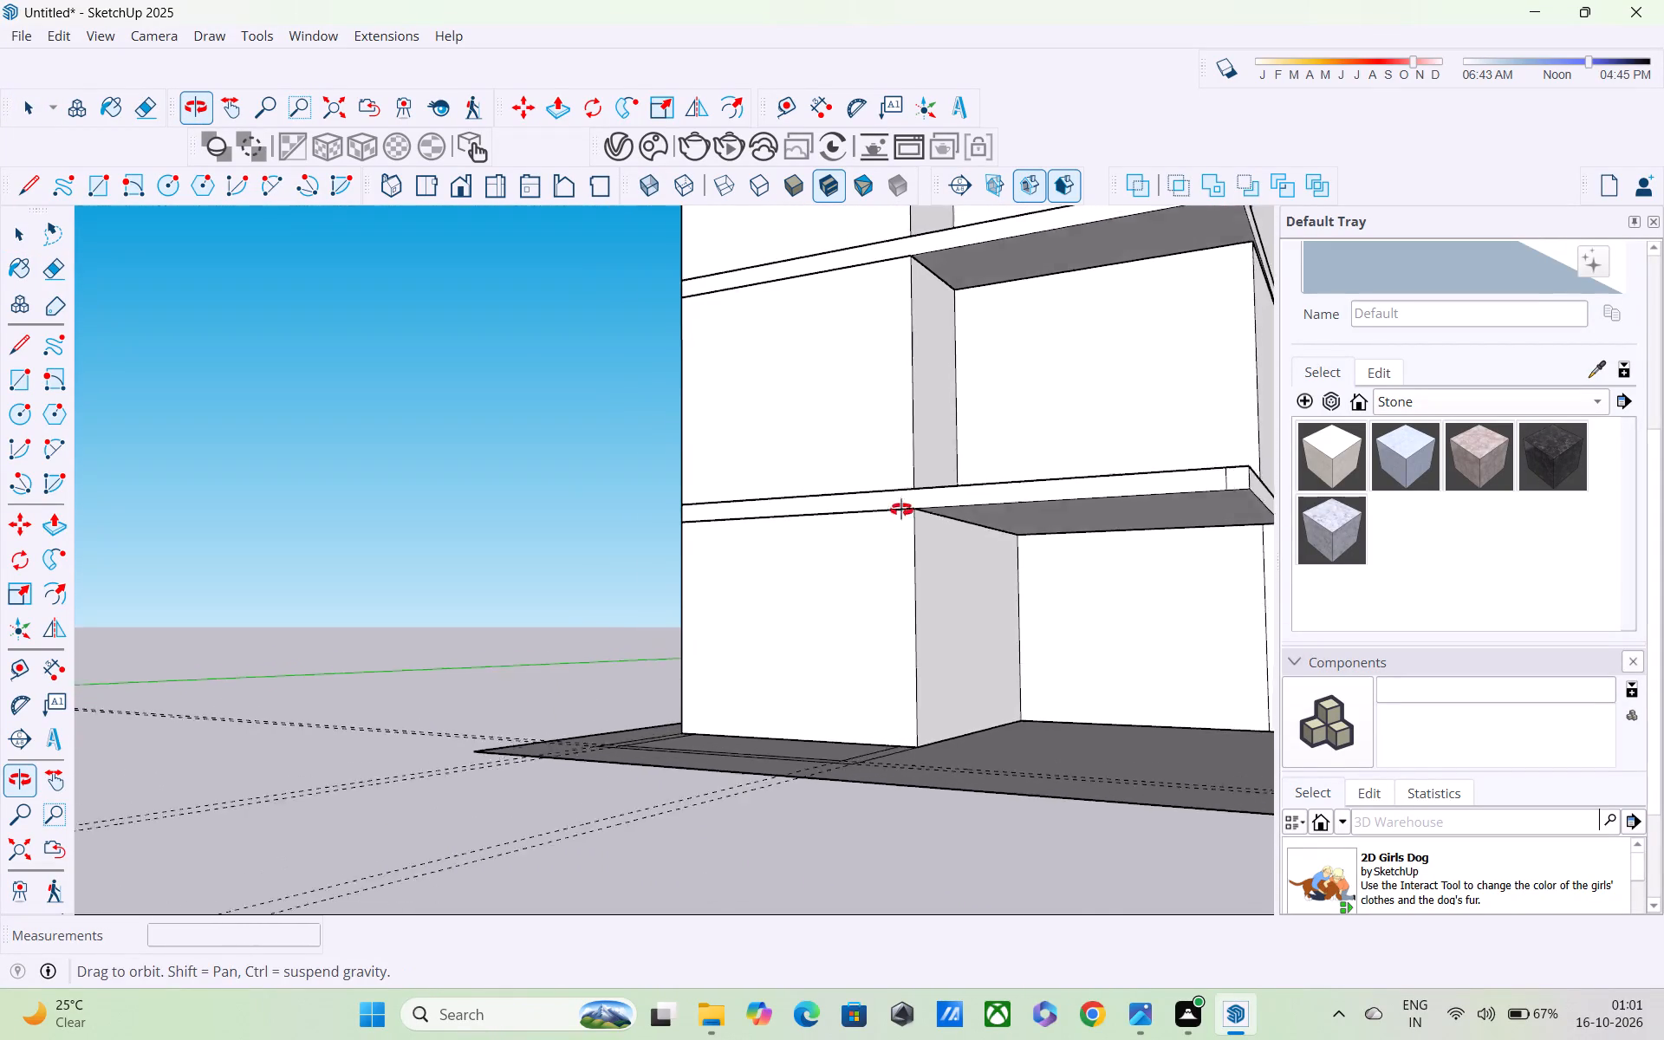
pyautogui.moveTo(901, 510); pyautogui.dragTo(901, 559, button='middle')
pyautogui.scroll(4, 894, 635)
pyautogui.moveTo(855, 751); pyautogui.dragTo(777, 758, button='middle')
pyautogui.scroll(5, 759, 743)
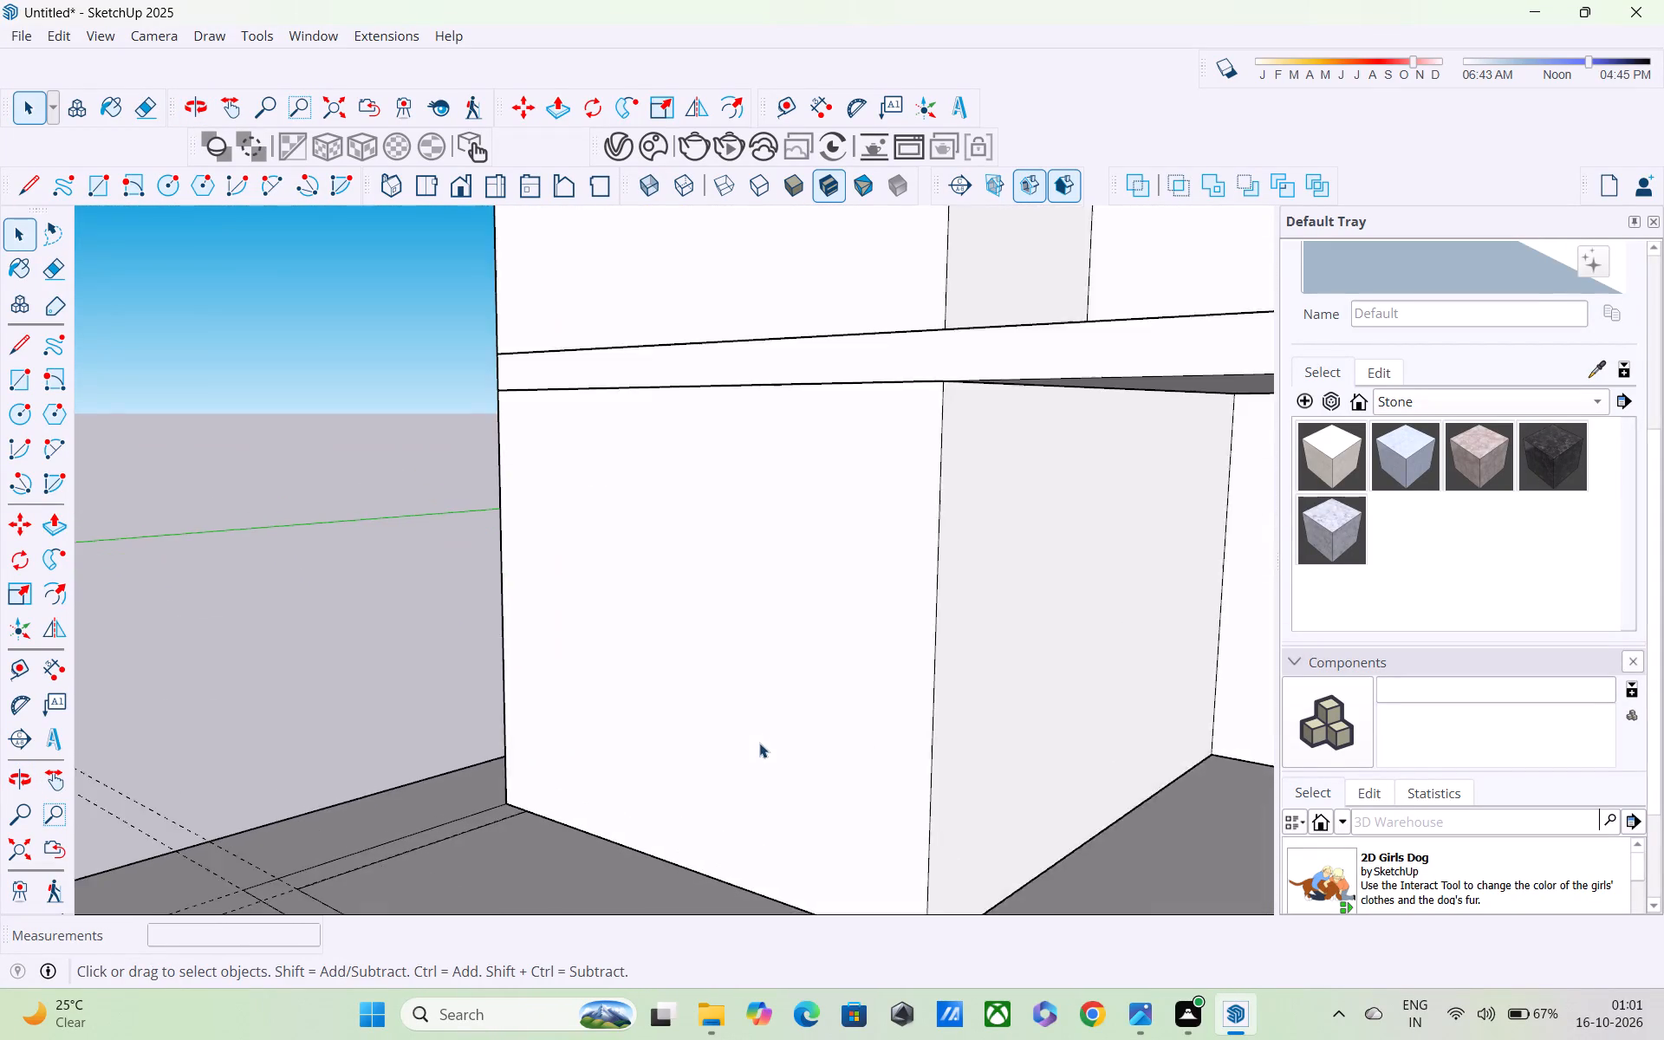
pyautogui.scroll(-4, 731, 796)
pyautogui.moveTo(665, 805); pyautogui.dragTo(736, 686, button='middle')
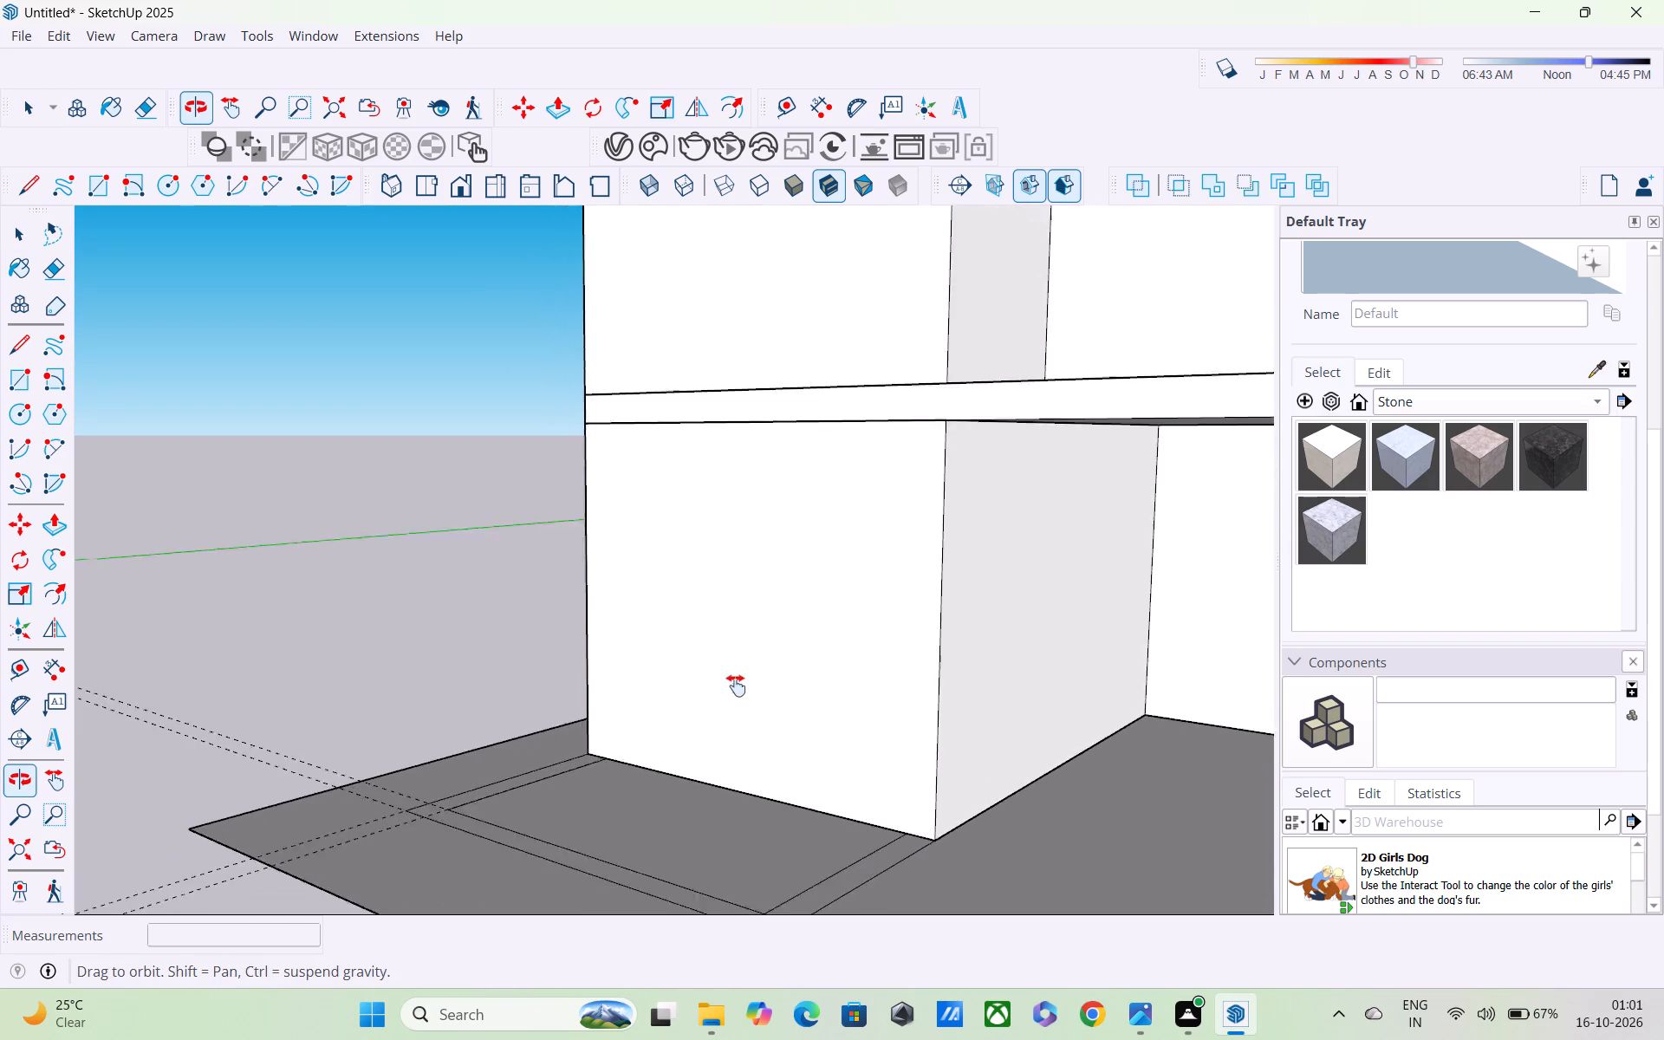
pyautogui.moveTo(736, 686); pyautogui.dragTo(749, 645, button='middle')
pyautogui.scroll(5, 751, 690)
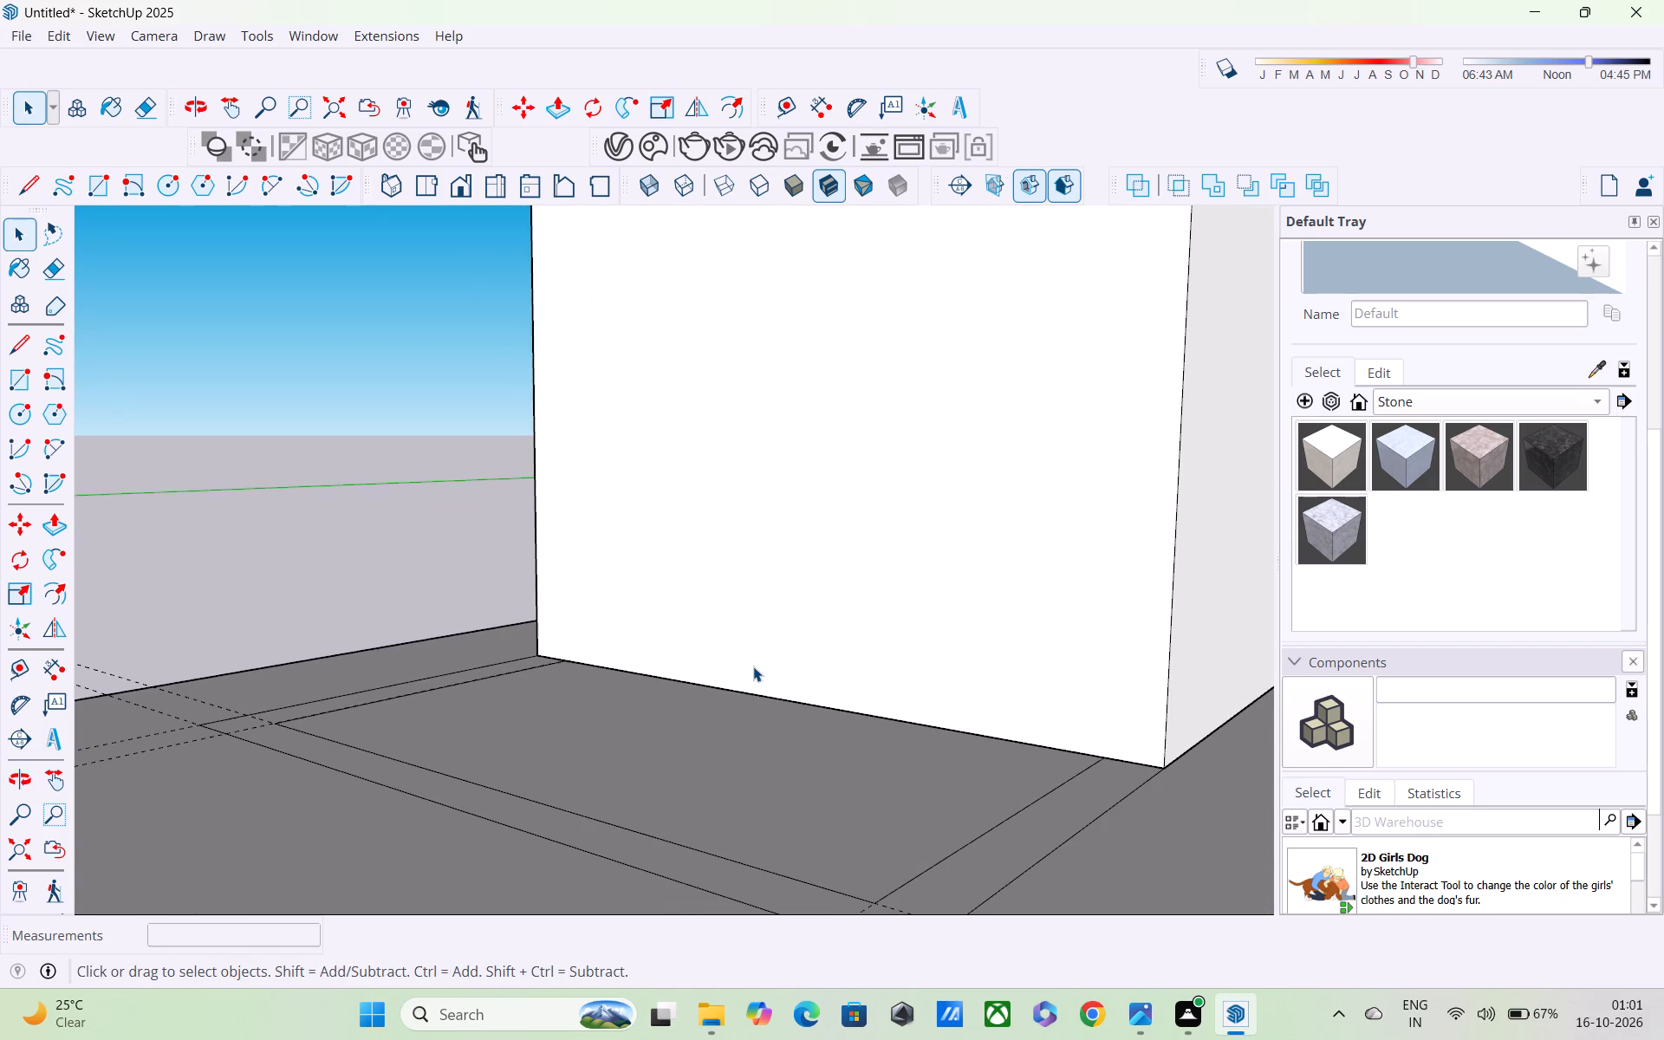
pyautogui.doubleClick(774, 568)
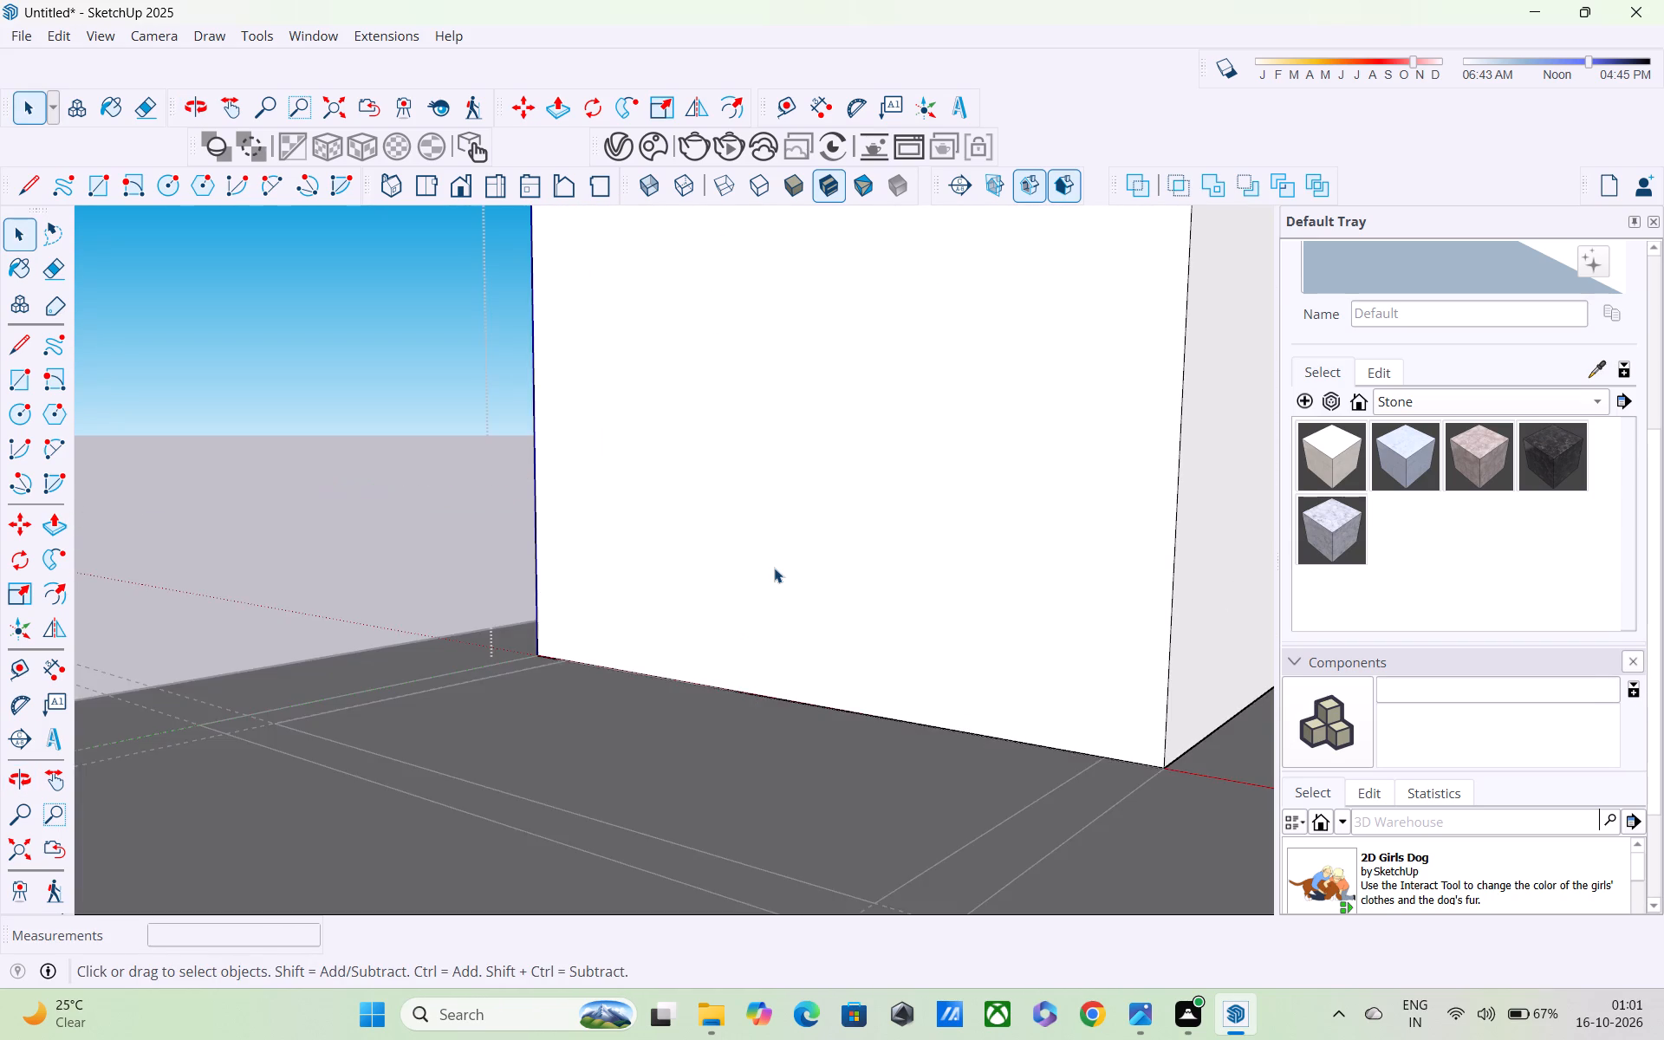
pyautogui.moveTo(775, 562); pyautogui.dragTo(917, 773, button='middle')
pyautogui.scroll(1, 917, 773)
pyautogui.scroll(-11, 916, 719)
pyautogui.moveTo(896, 650); pyautogui.dragTo(889, 616, button='middle')
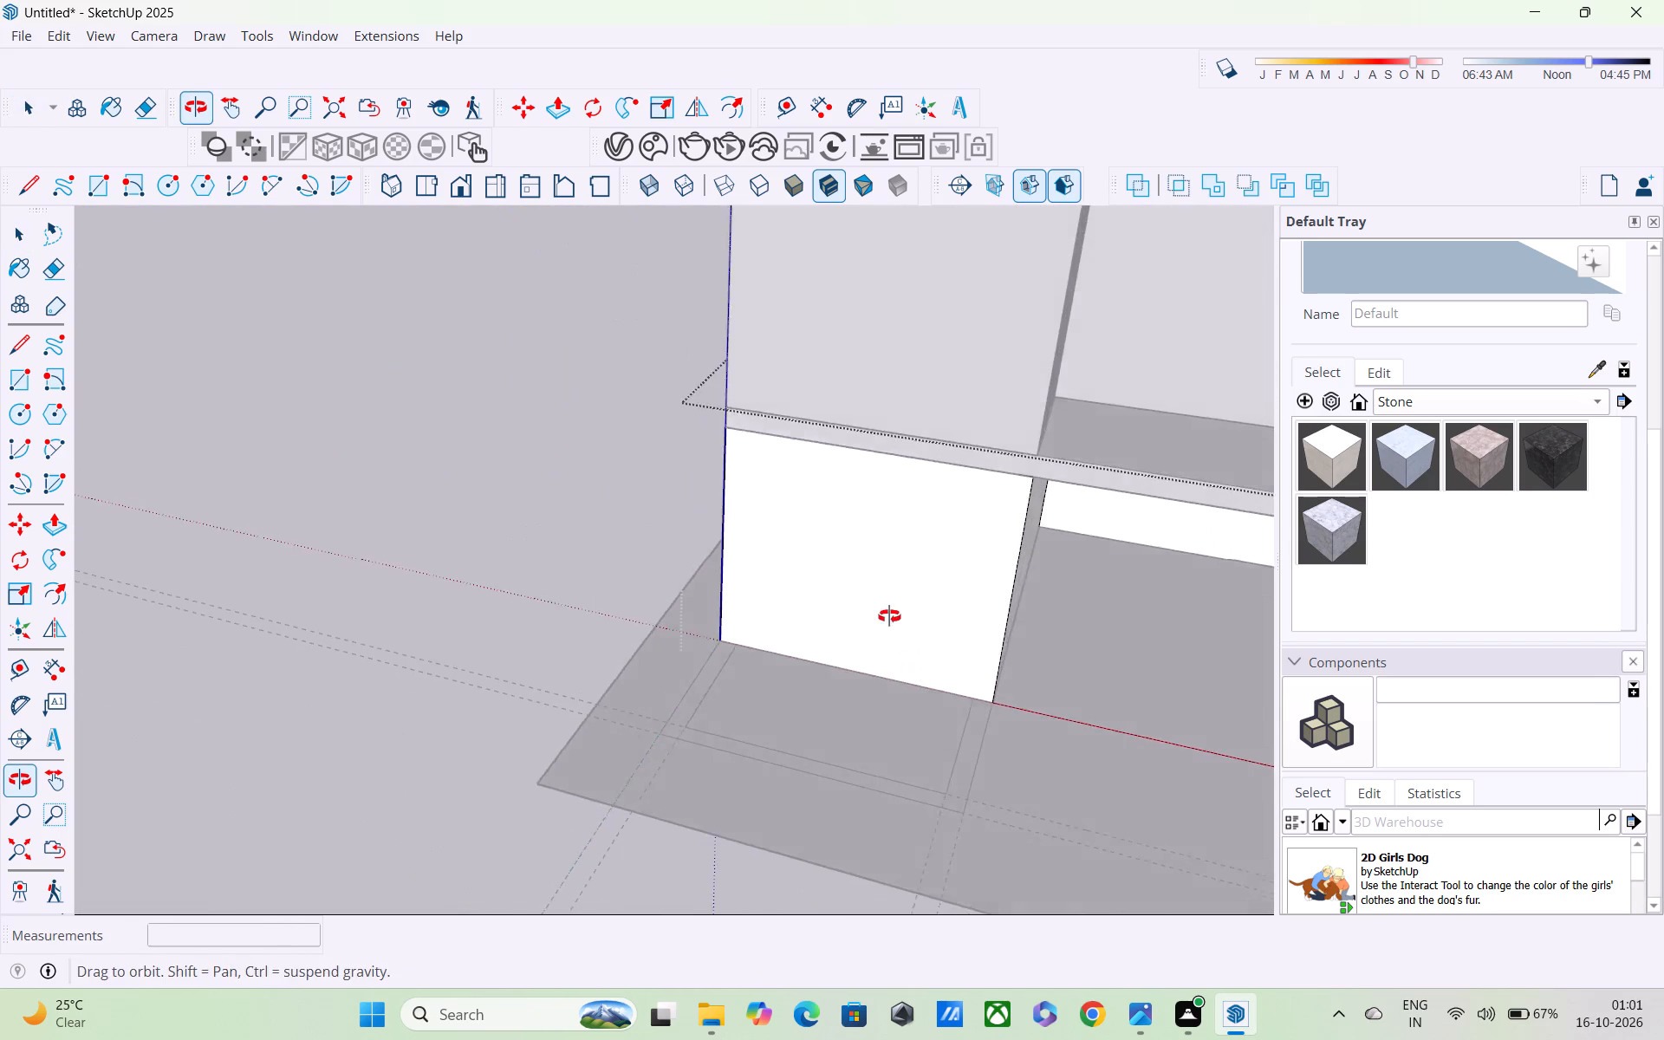
pyautogui.moveTo(889, 616); pyautogui.dragTo(889, 562, button='middle')
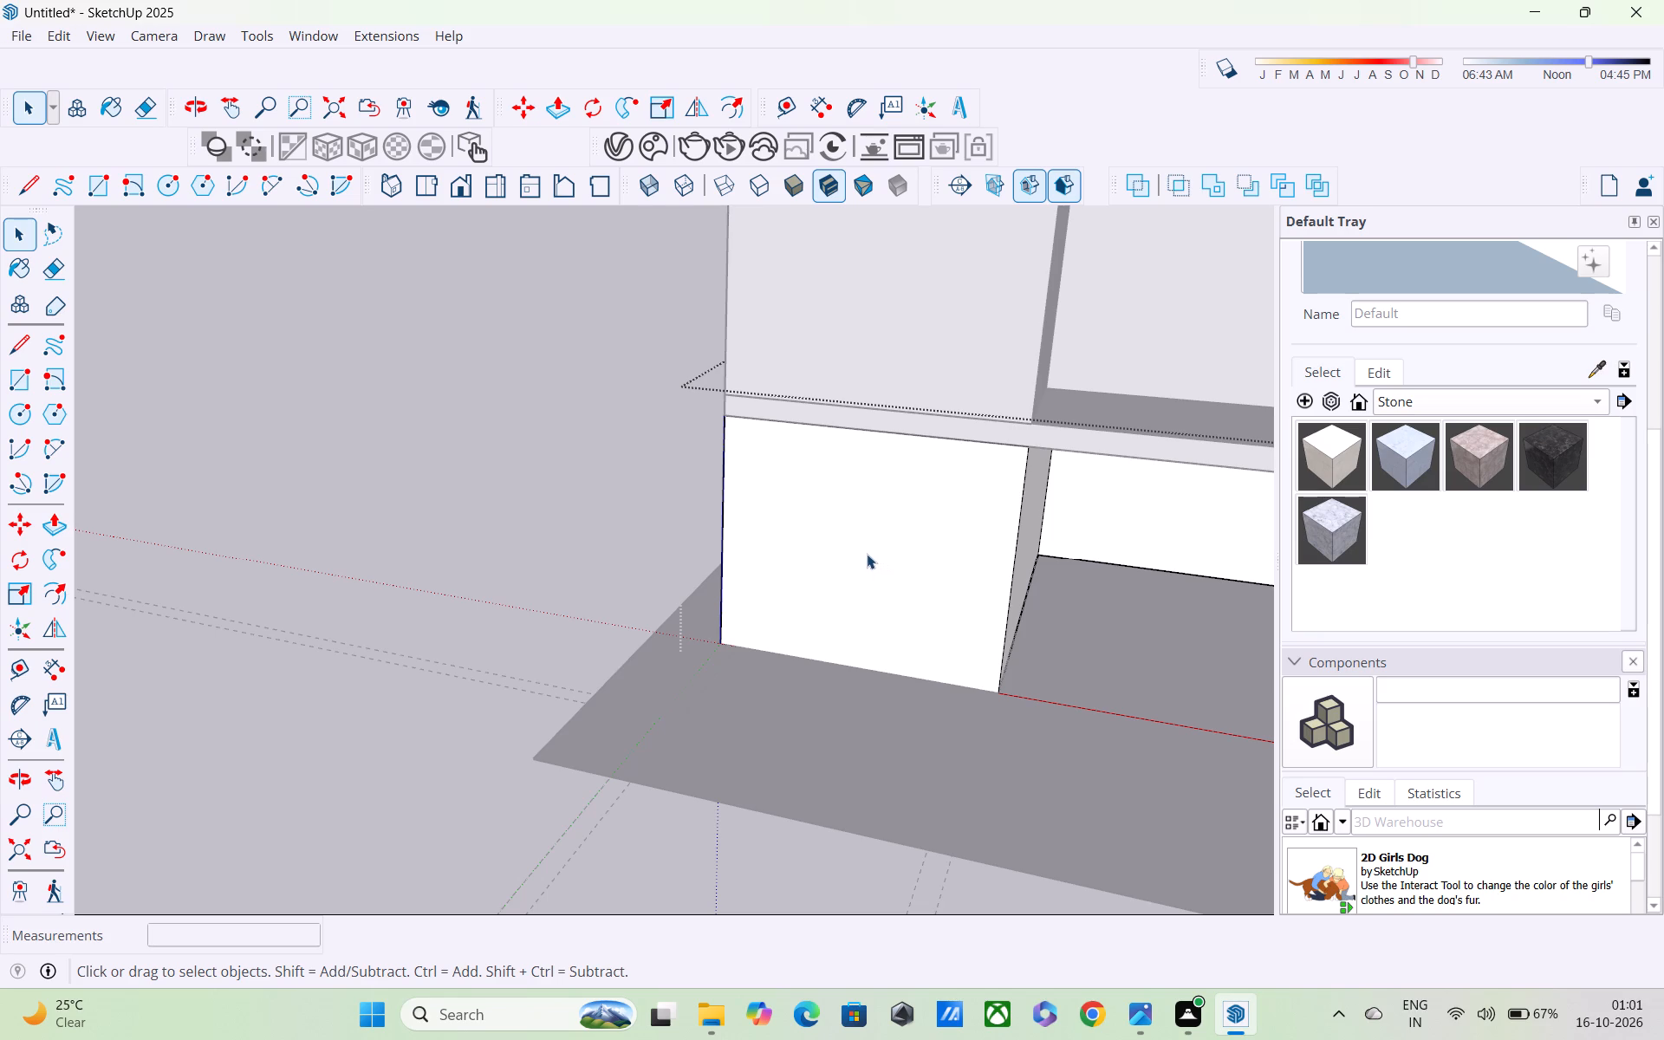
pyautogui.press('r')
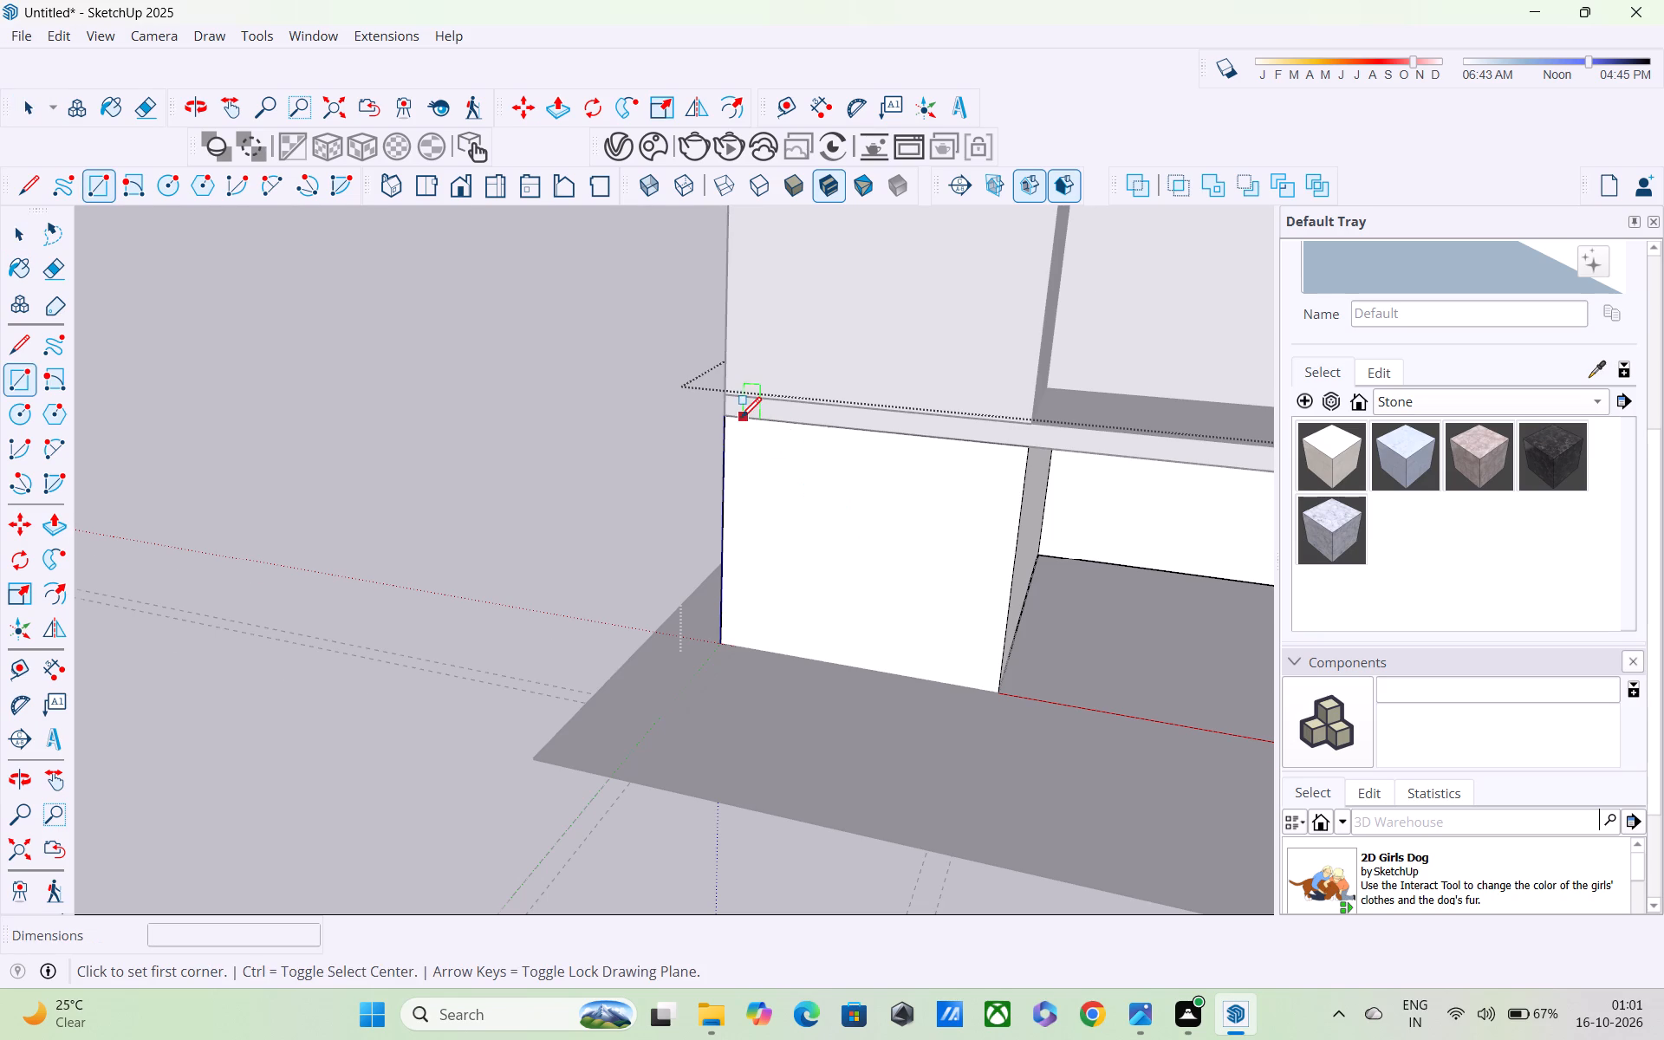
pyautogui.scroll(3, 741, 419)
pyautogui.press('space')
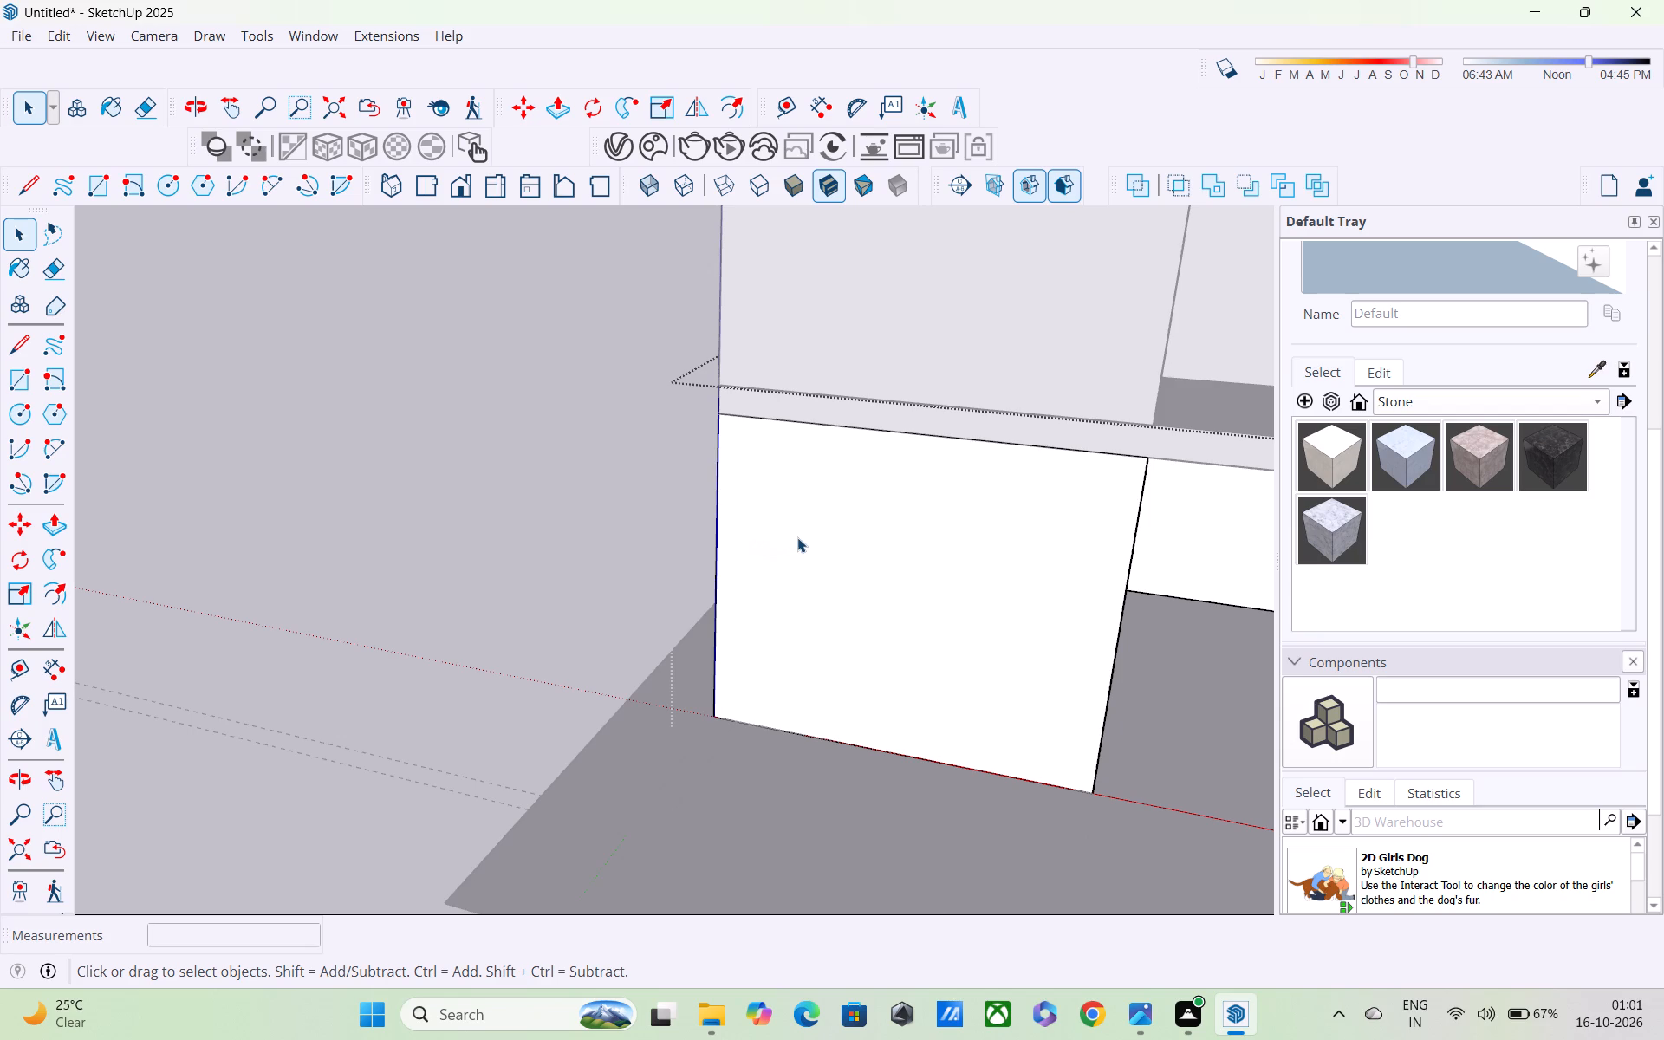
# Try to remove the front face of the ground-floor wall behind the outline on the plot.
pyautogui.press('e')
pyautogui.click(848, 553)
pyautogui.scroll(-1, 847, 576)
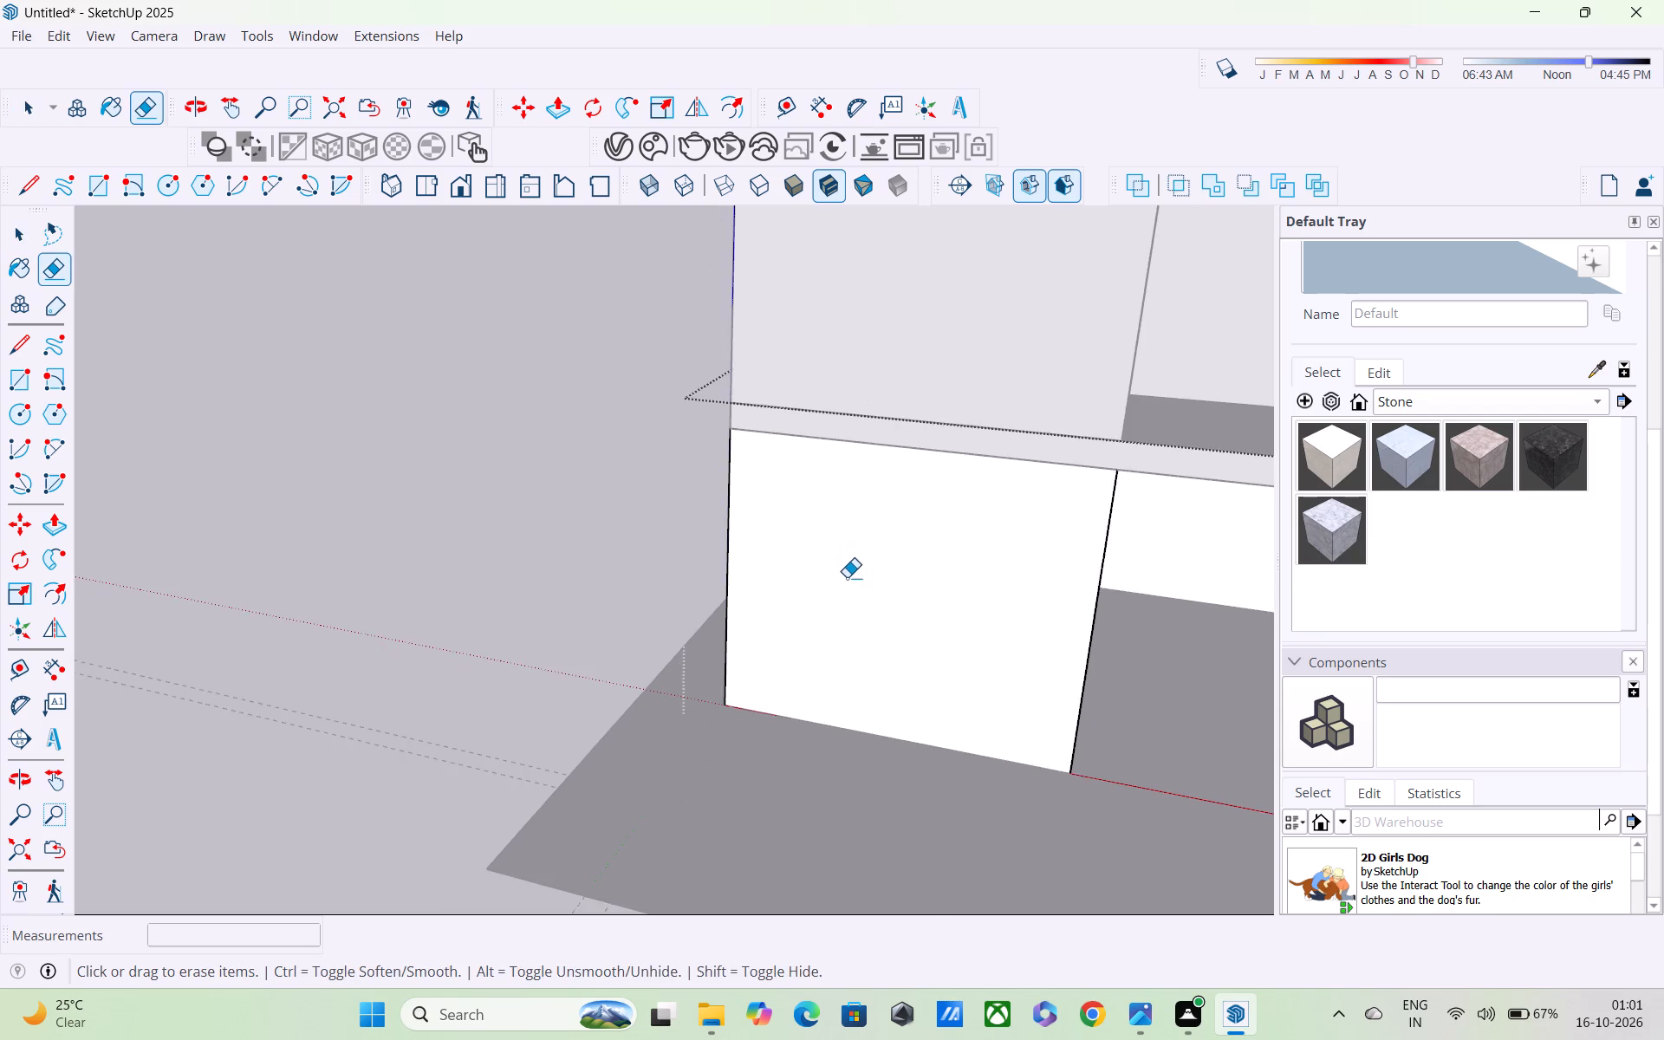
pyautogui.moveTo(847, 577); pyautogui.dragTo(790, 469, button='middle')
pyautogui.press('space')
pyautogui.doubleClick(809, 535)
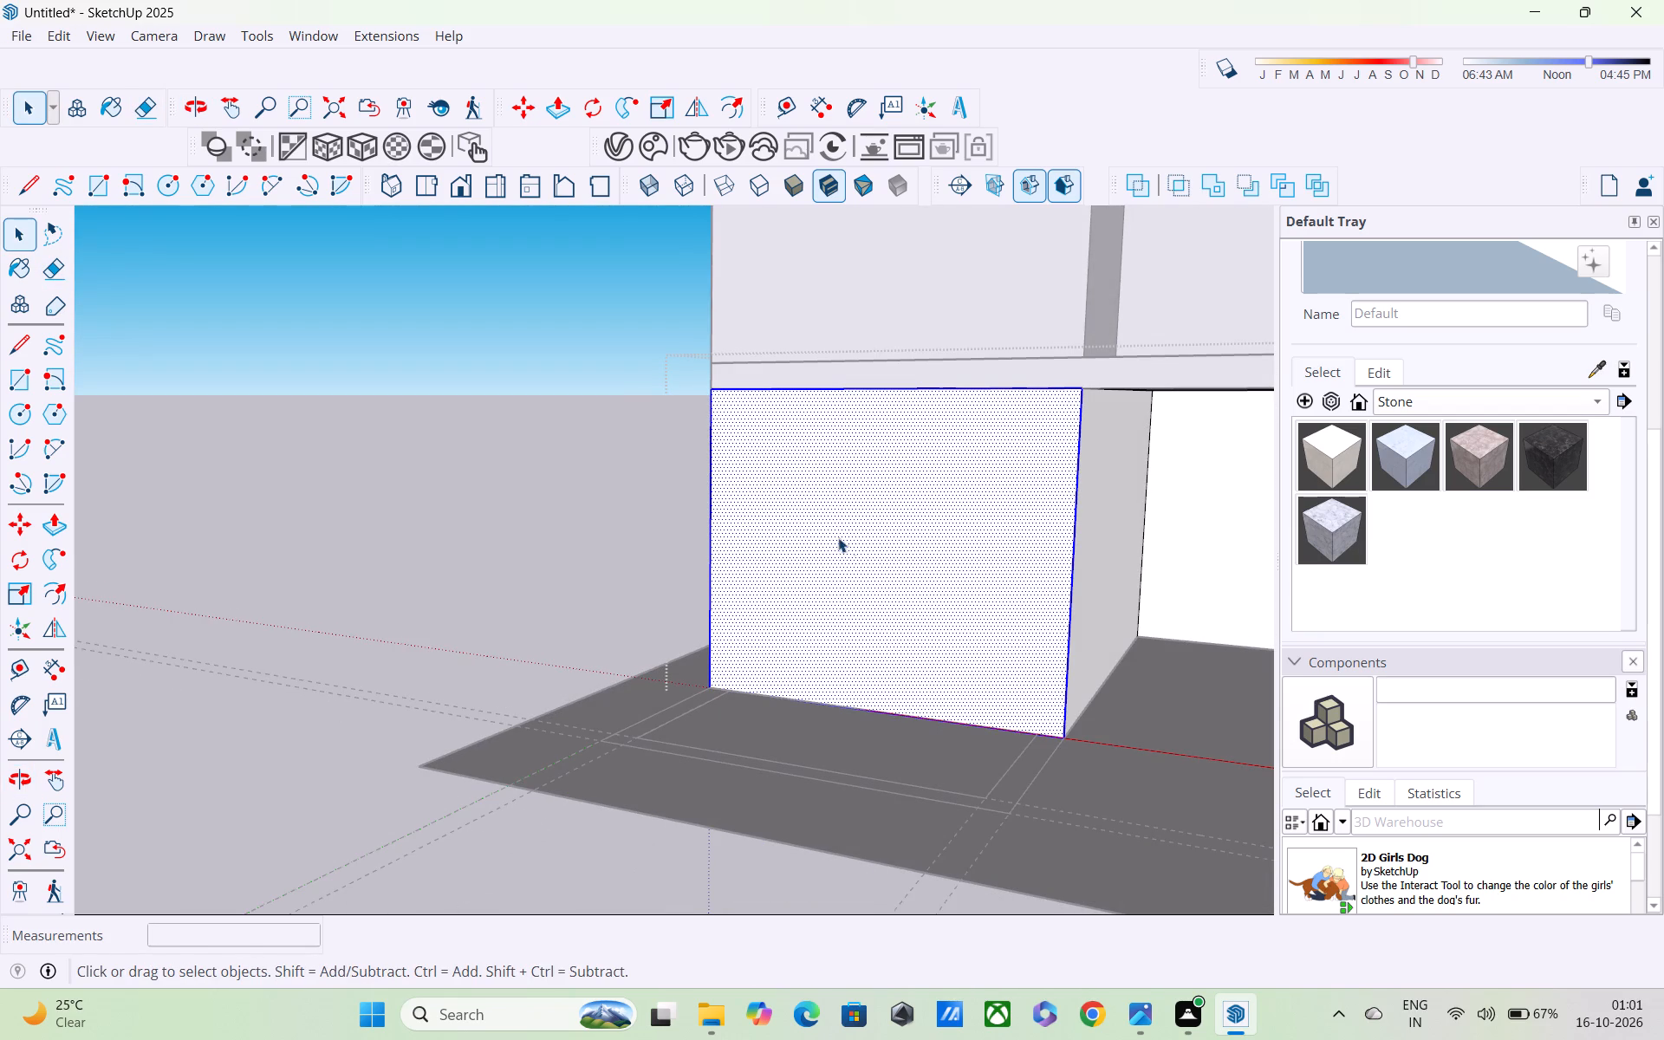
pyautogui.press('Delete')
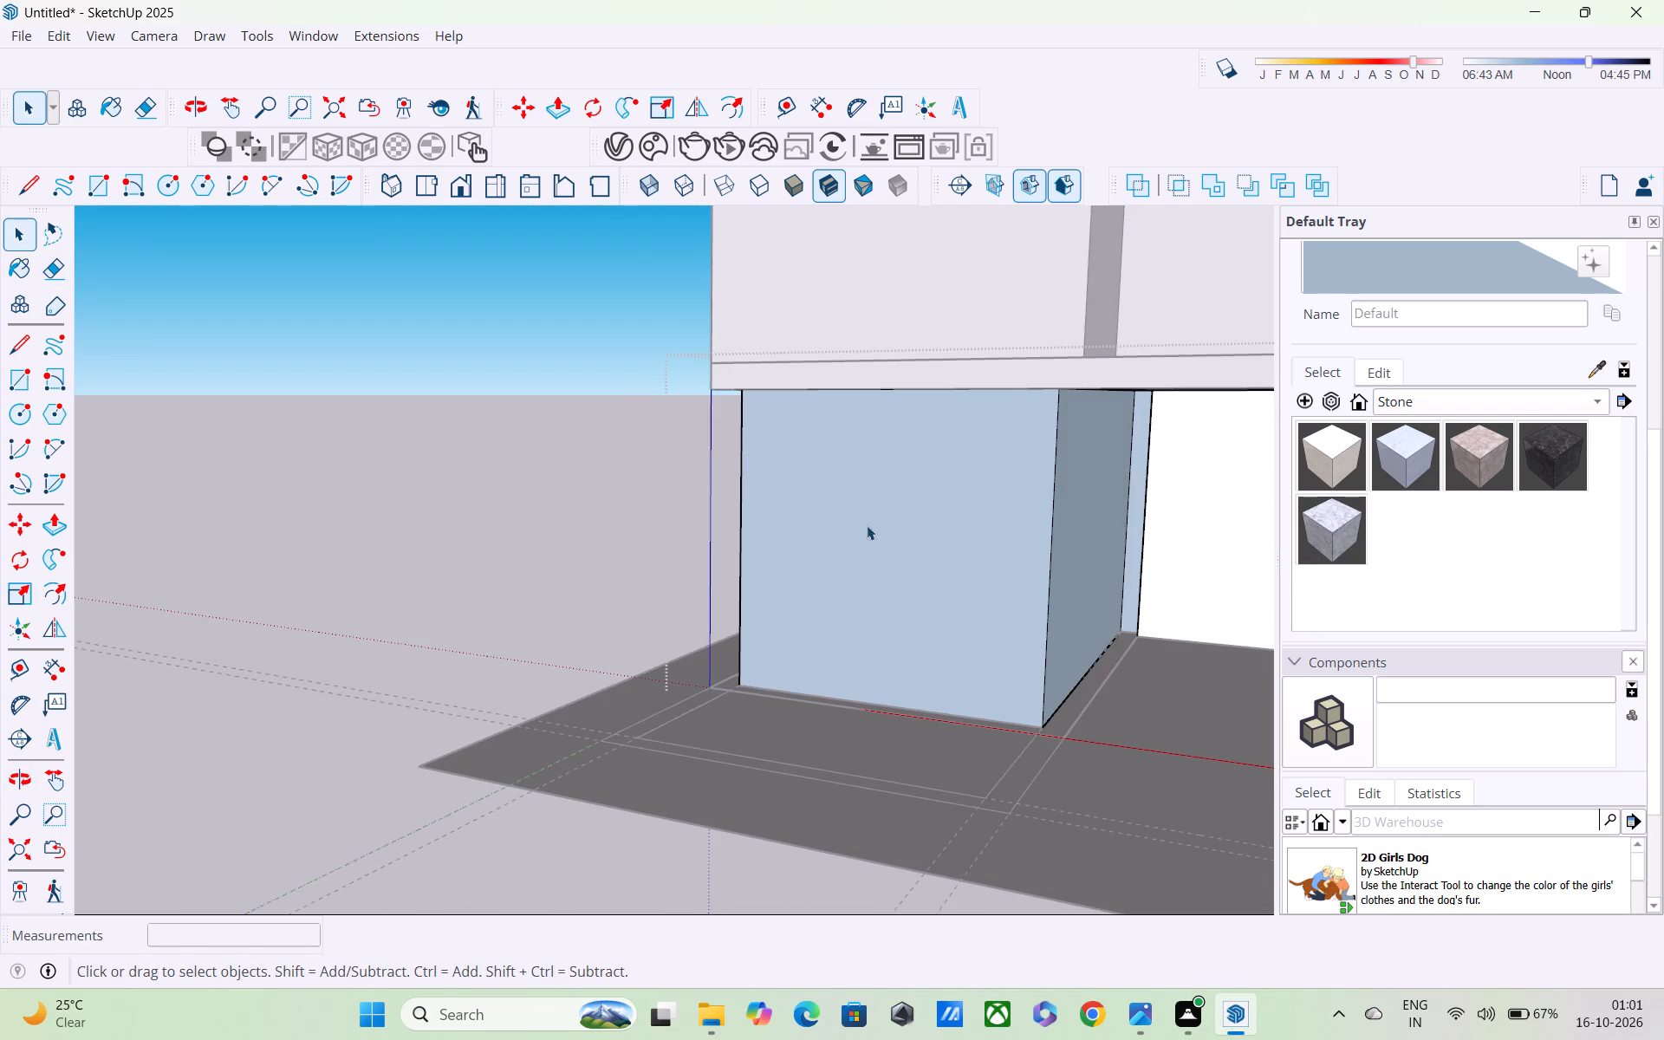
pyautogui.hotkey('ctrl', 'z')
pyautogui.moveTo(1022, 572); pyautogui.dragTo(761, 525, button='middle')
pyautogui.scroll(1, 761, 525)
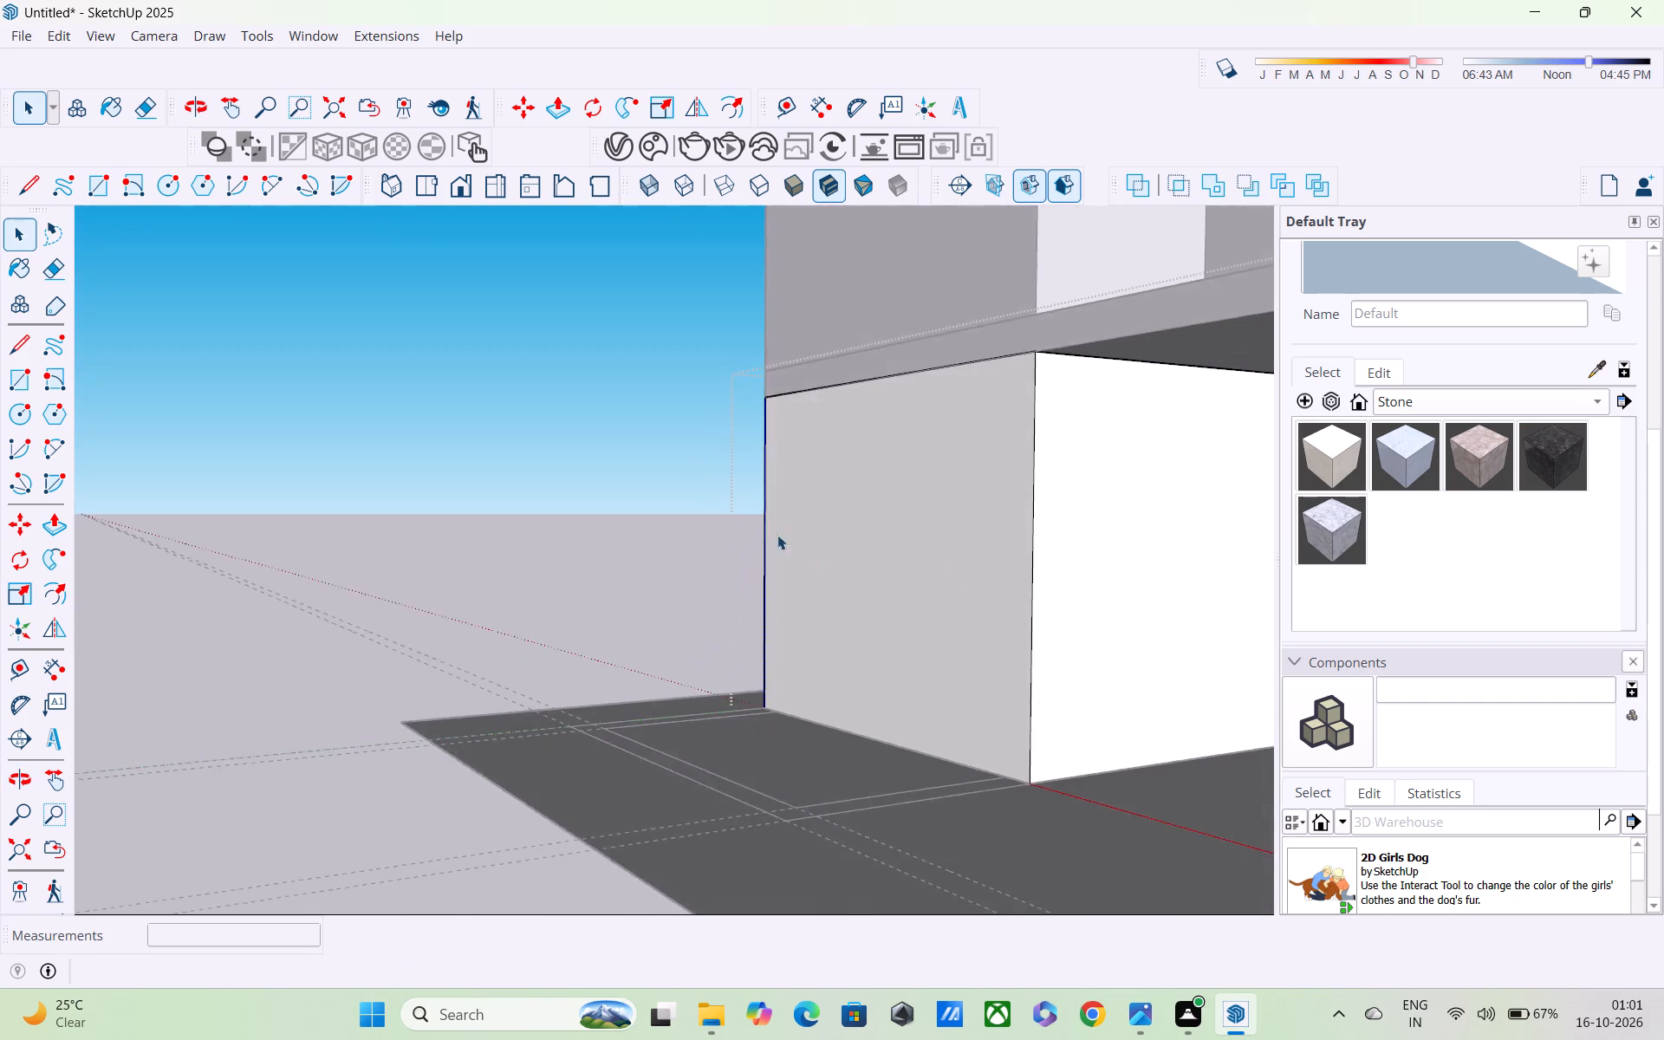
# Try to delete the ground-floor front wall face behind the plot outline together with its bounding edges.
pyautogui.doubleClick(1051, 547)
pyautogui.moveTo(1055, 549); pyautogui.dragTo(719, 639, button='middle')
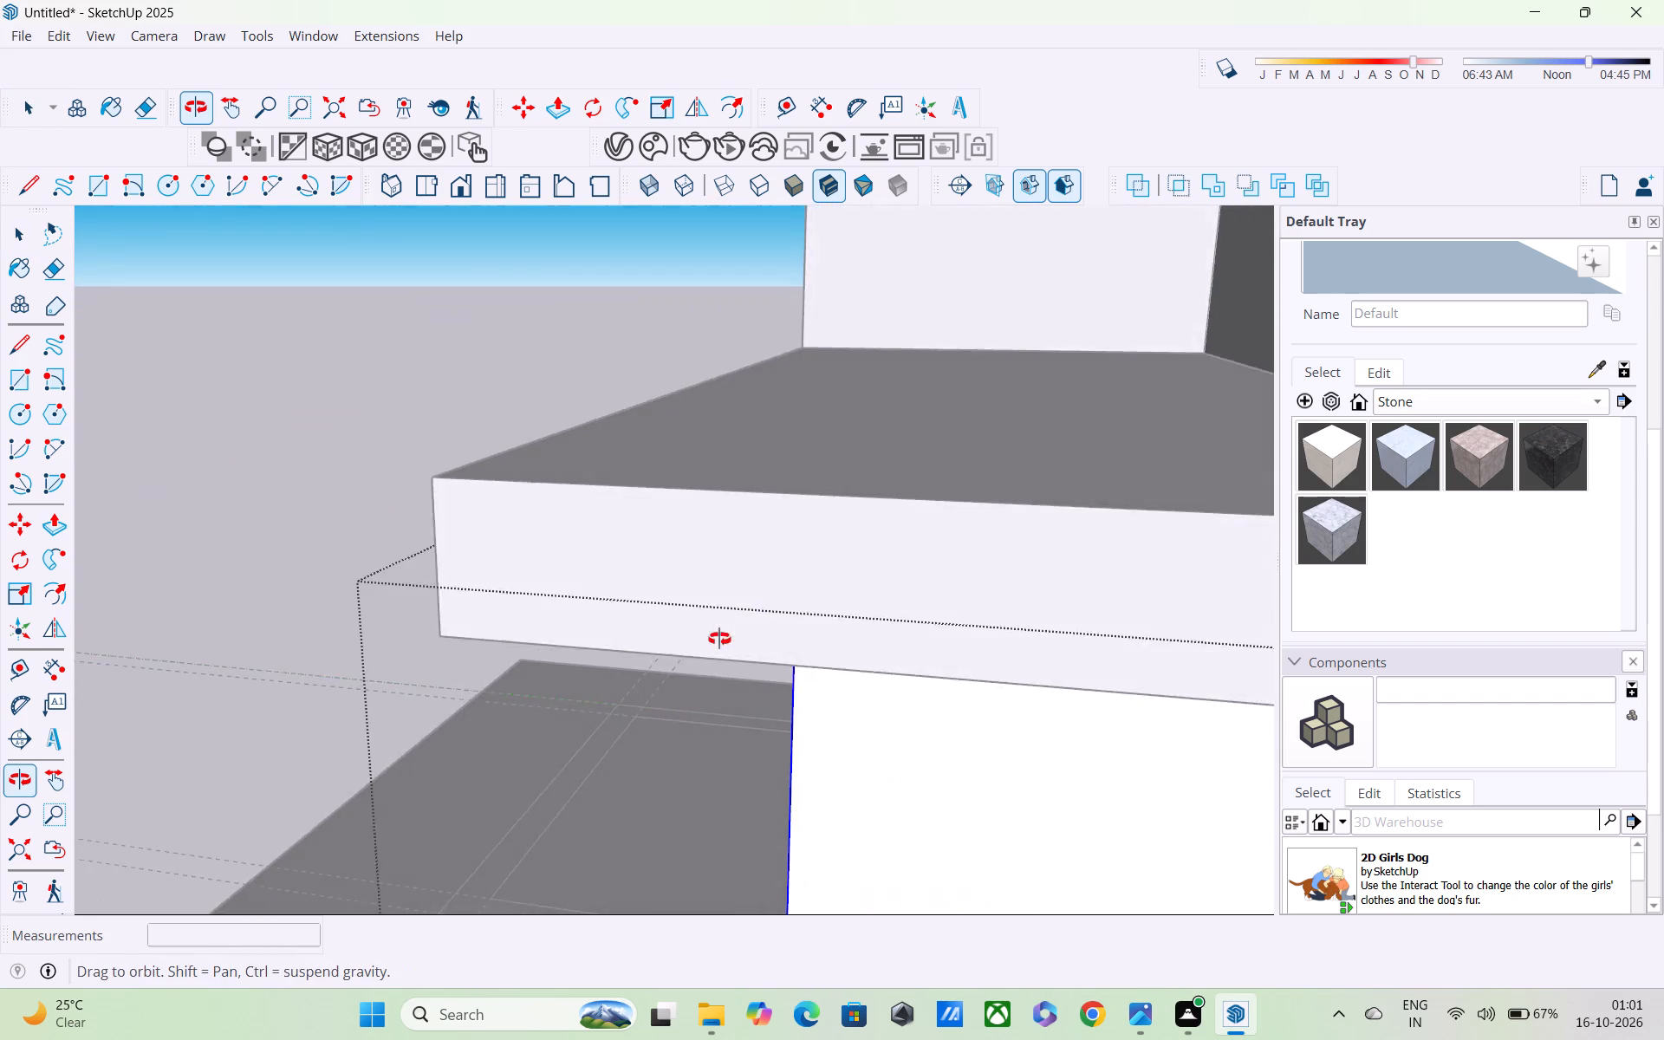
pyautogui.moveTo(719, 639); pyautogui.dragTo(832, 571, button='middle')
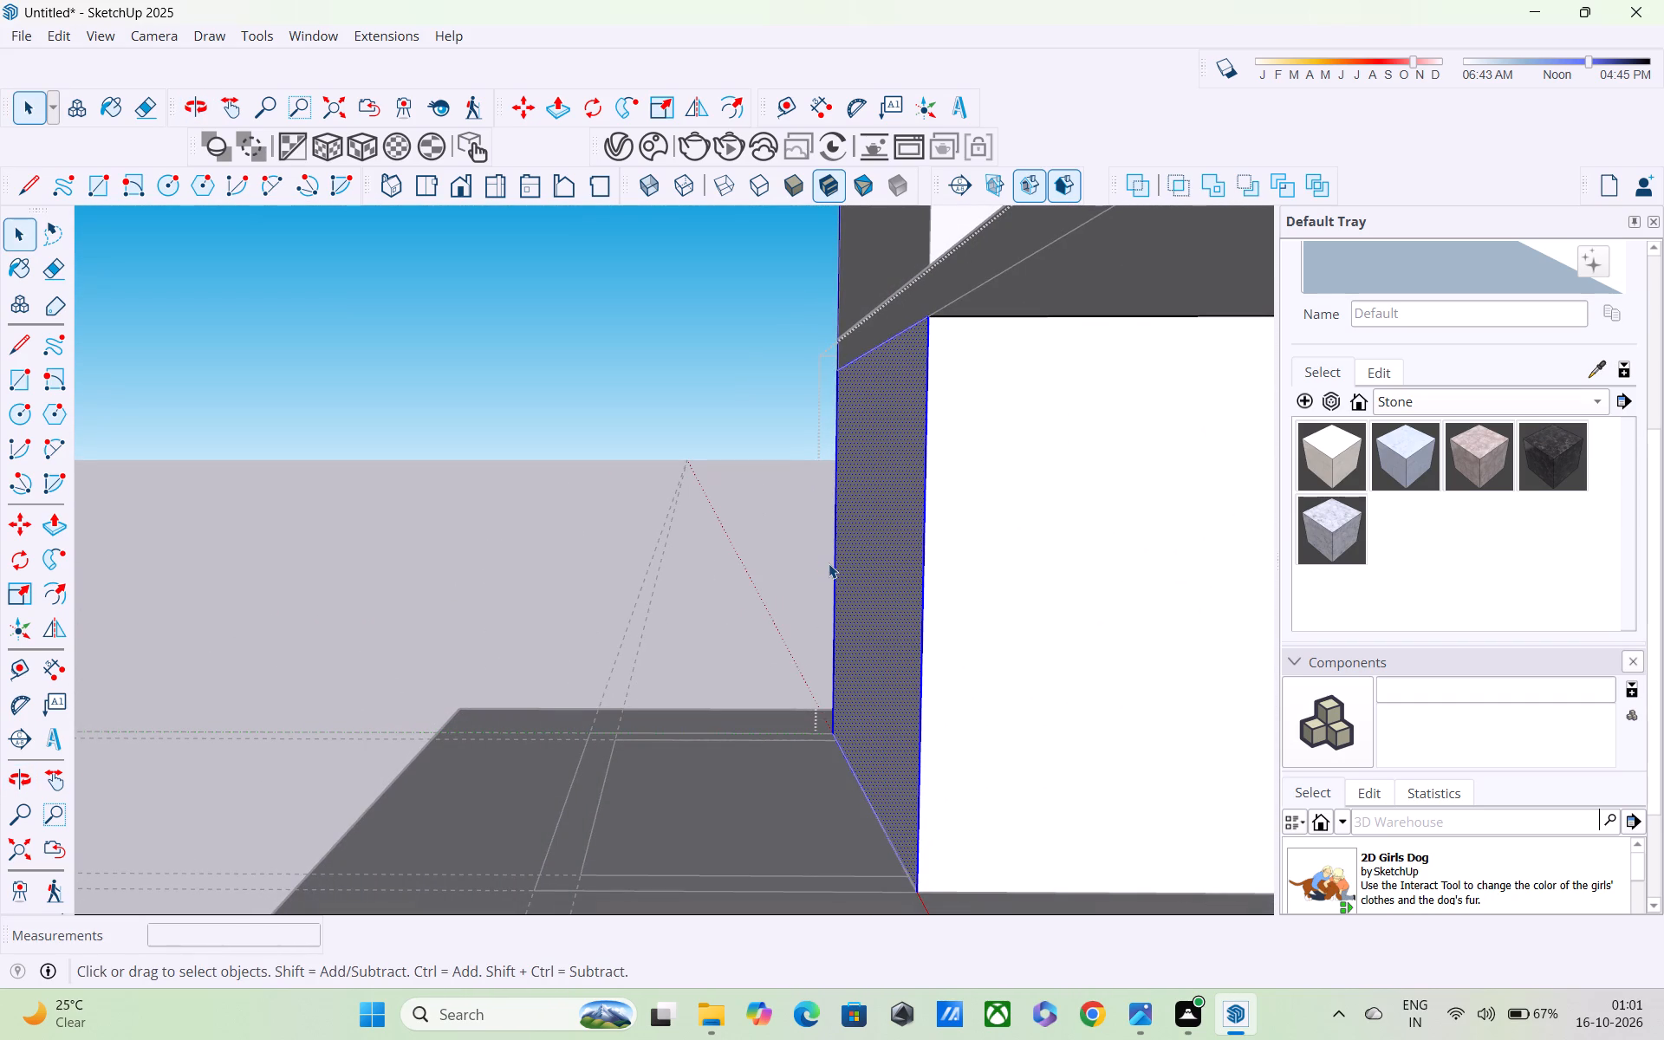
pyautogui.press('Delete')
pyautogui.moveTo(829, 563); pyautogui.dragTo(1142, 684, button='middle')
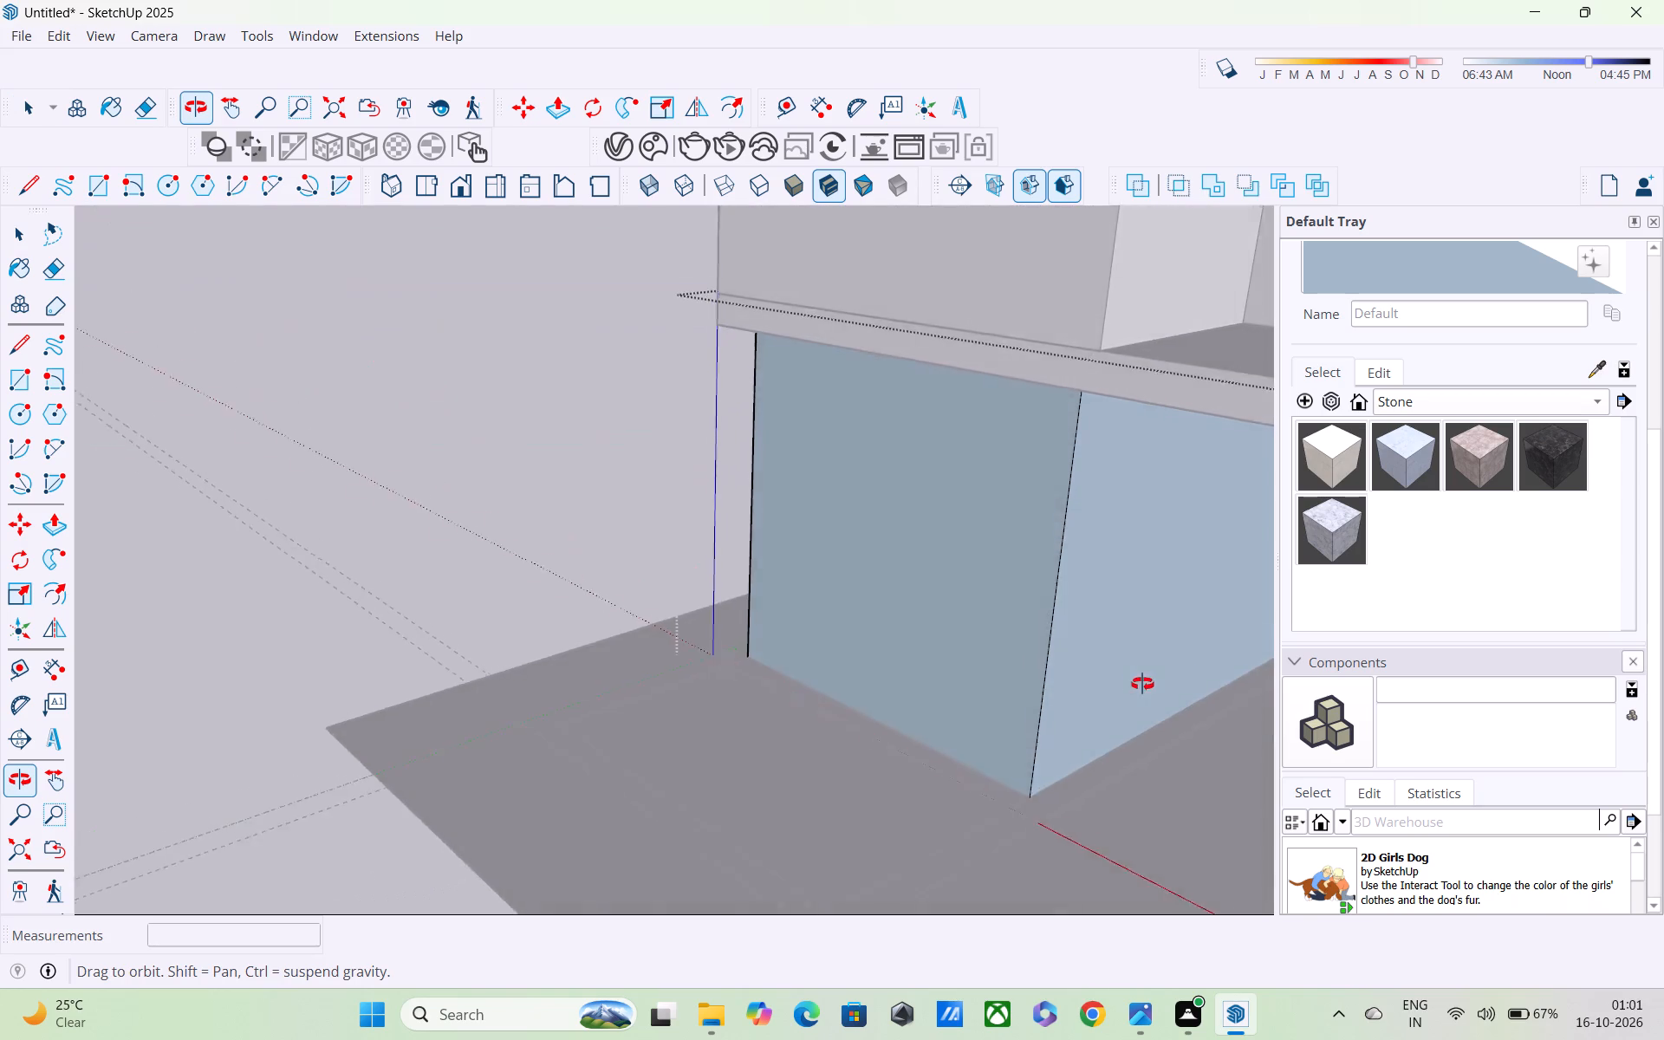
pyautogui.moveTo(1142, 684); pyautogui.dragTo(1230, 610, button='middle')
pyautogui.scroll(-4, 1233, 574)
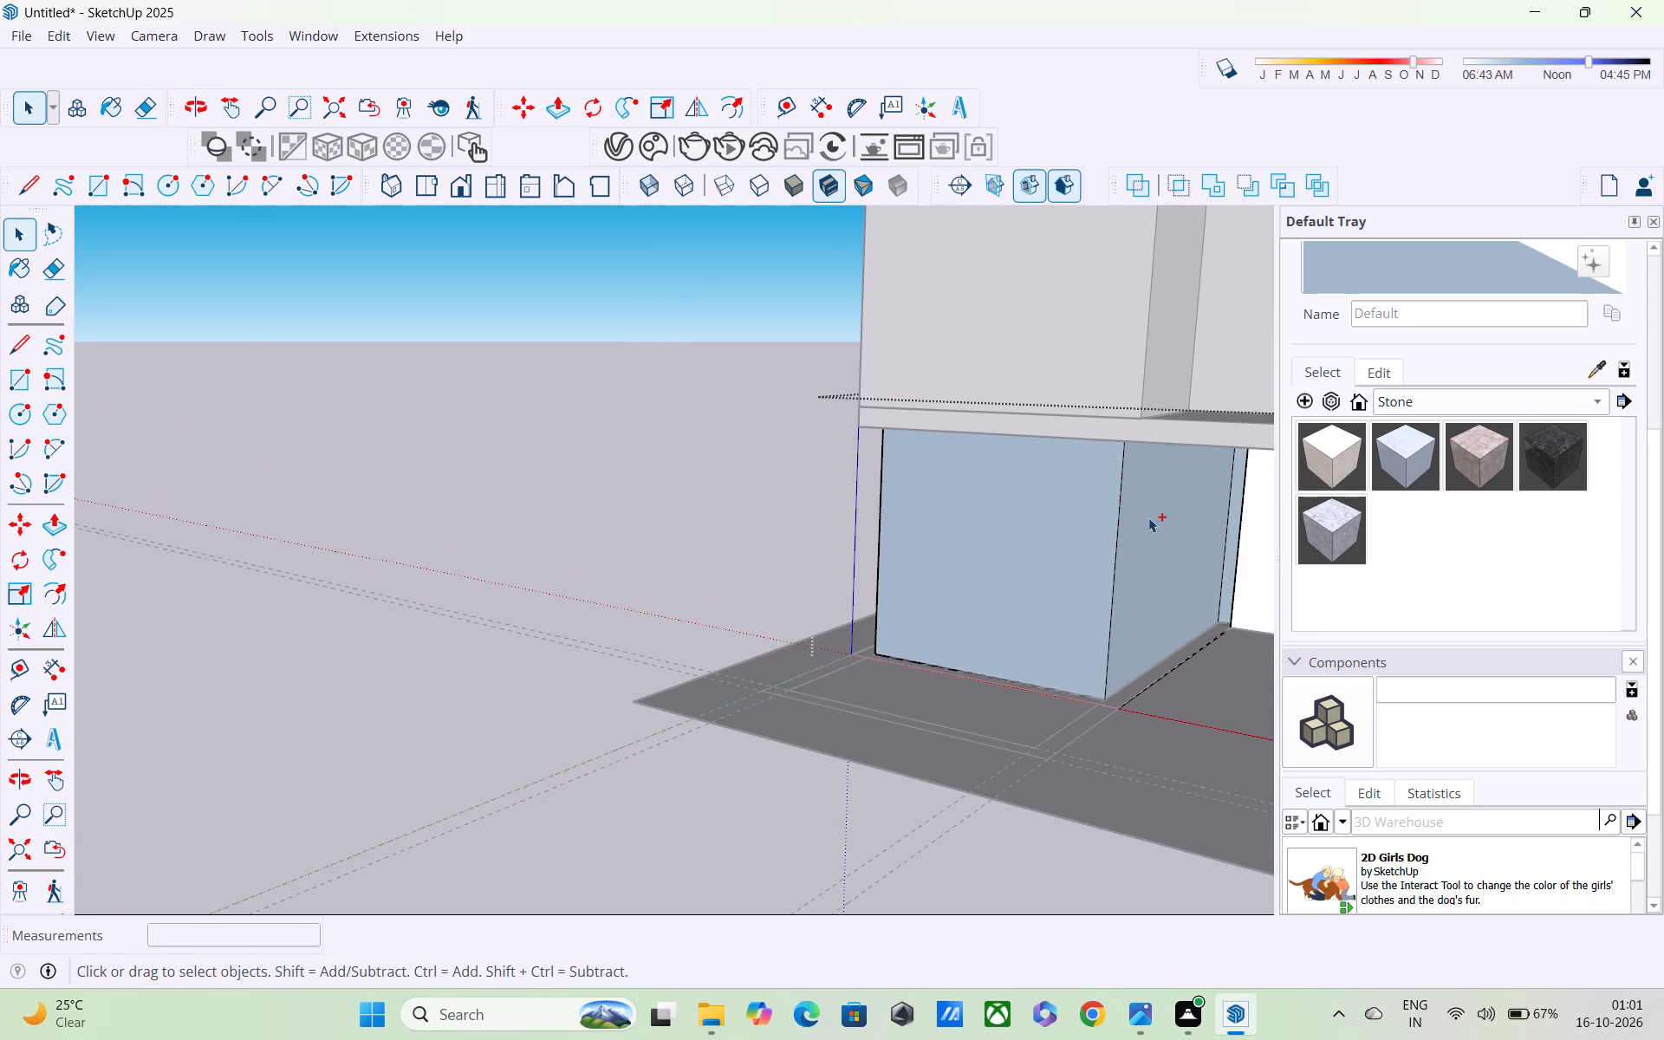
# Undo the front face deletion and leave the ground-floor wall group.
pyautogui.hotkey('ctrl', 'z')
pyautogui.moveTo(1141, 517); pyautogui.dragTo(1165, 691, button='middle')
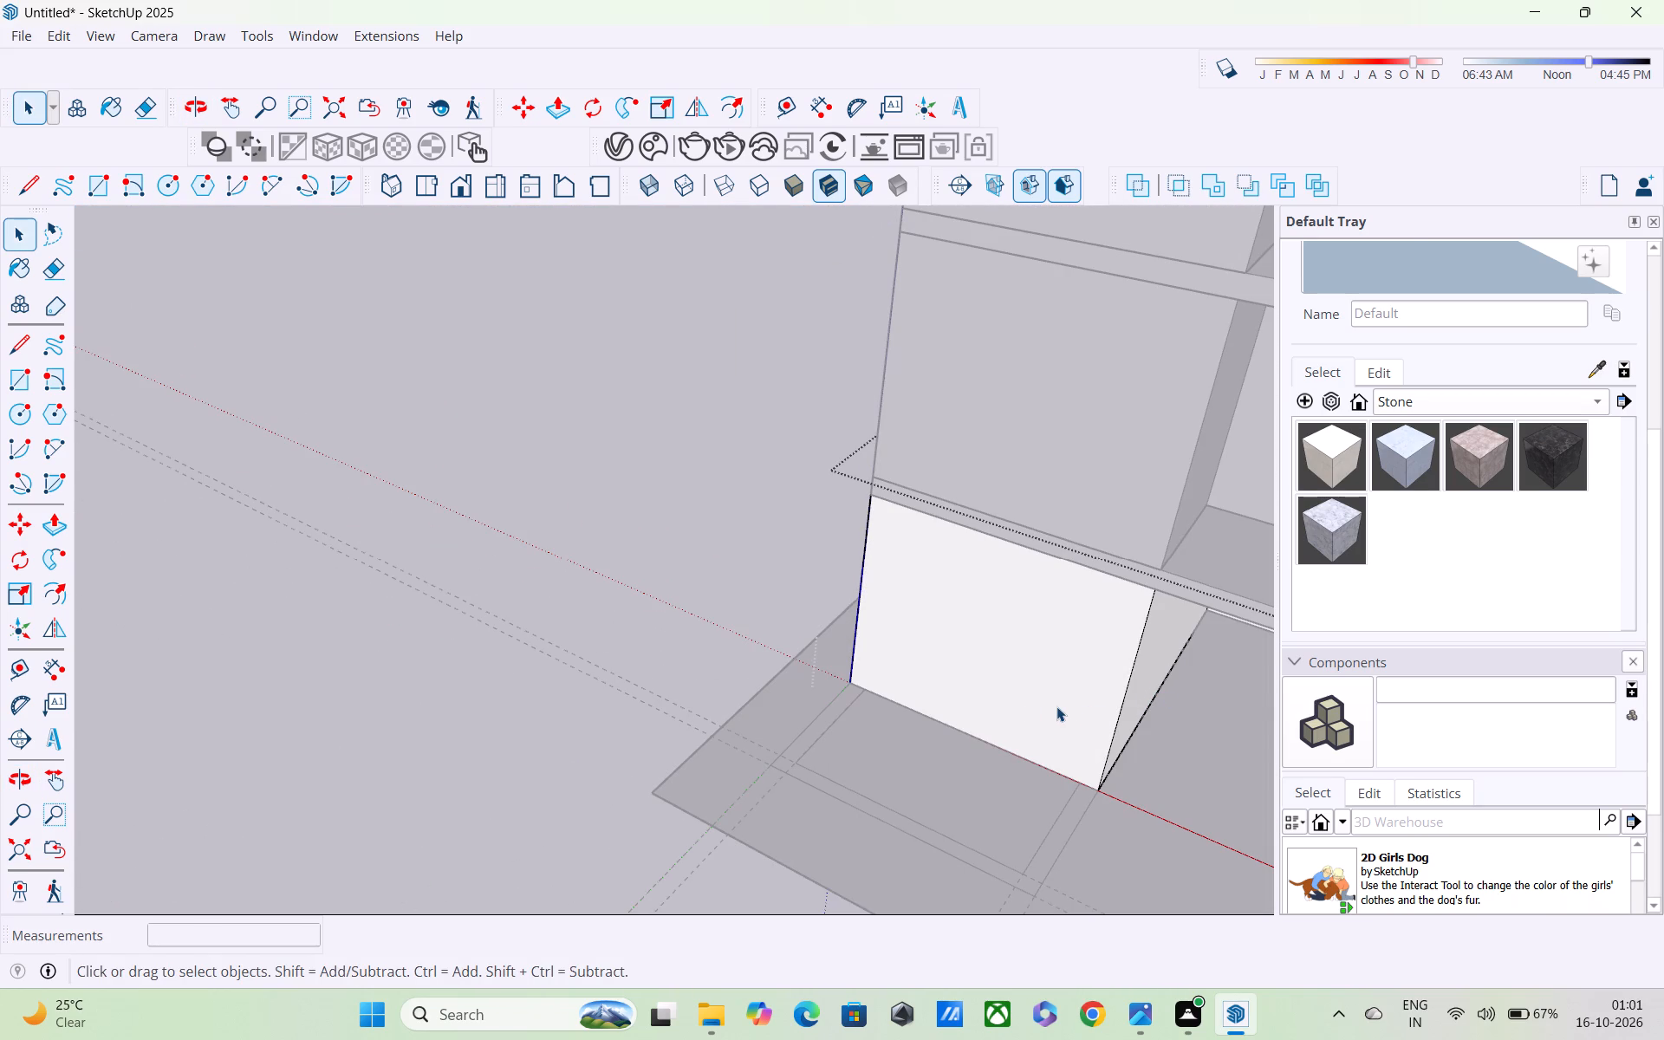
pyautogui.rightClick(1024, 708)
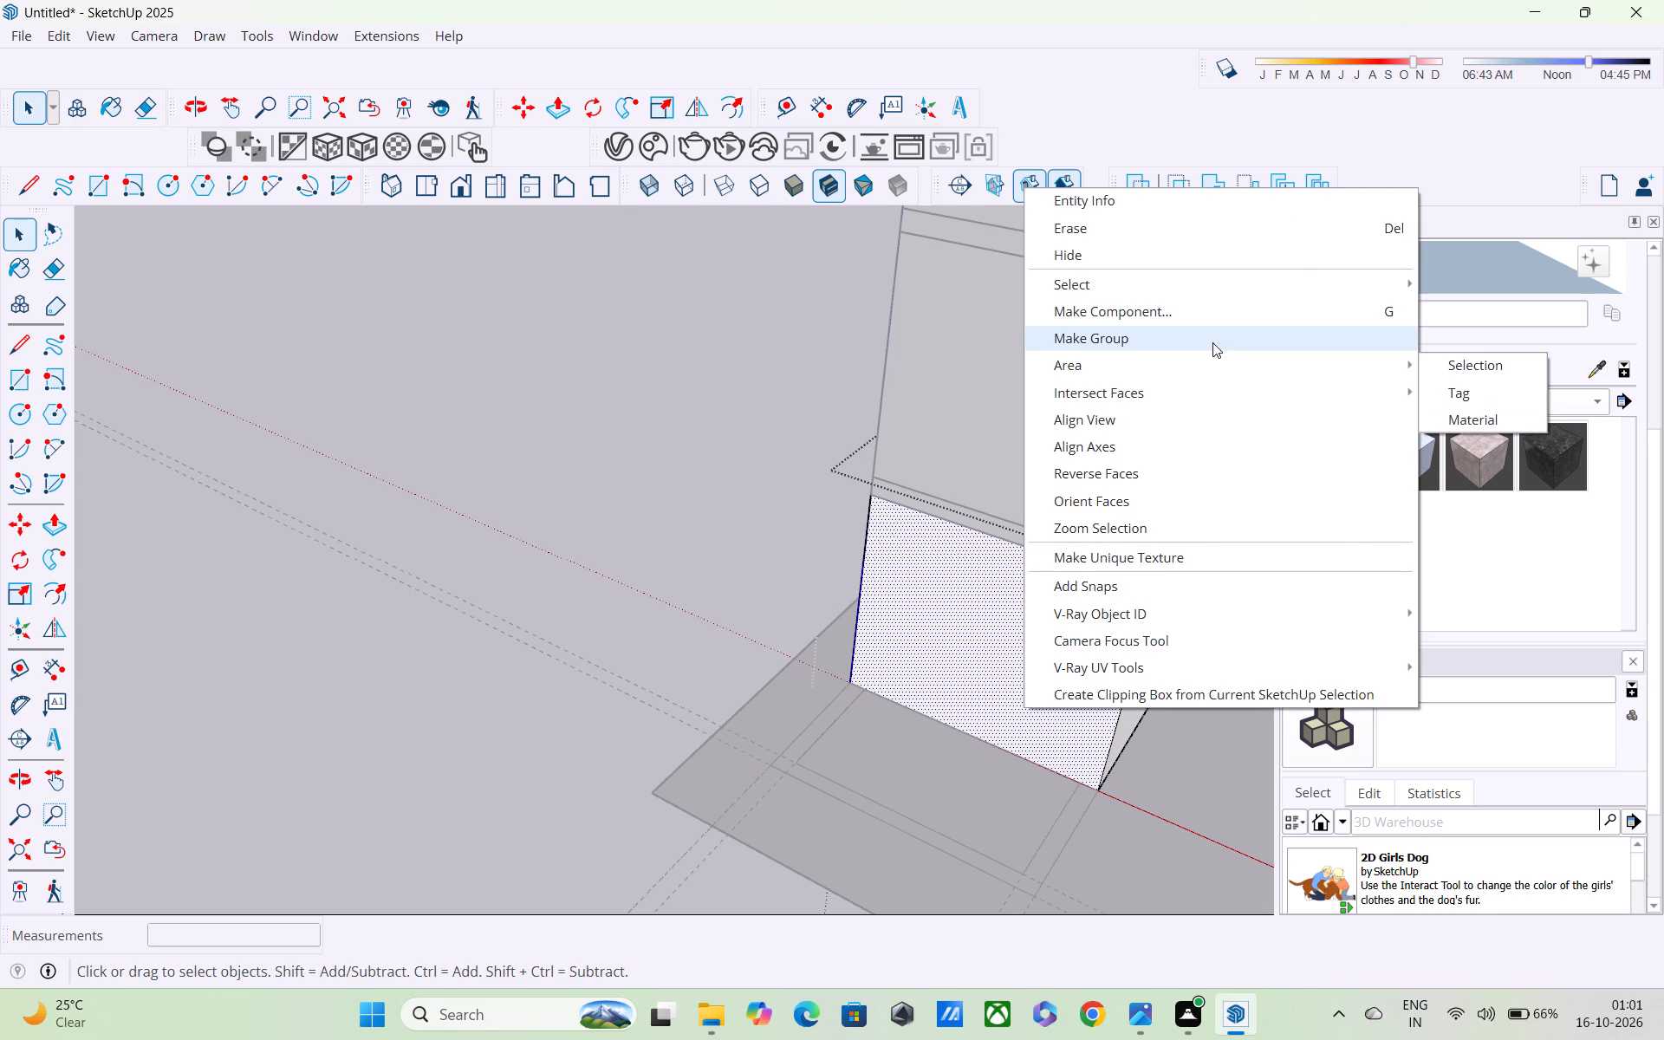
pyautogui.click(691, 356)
# Examine the ground-floor front corner, the slab overhang above it and the wall outline on the plot.
pyautogui.moveTo(789, 499); pyautogui.dragTo(970, 391, button='middle')
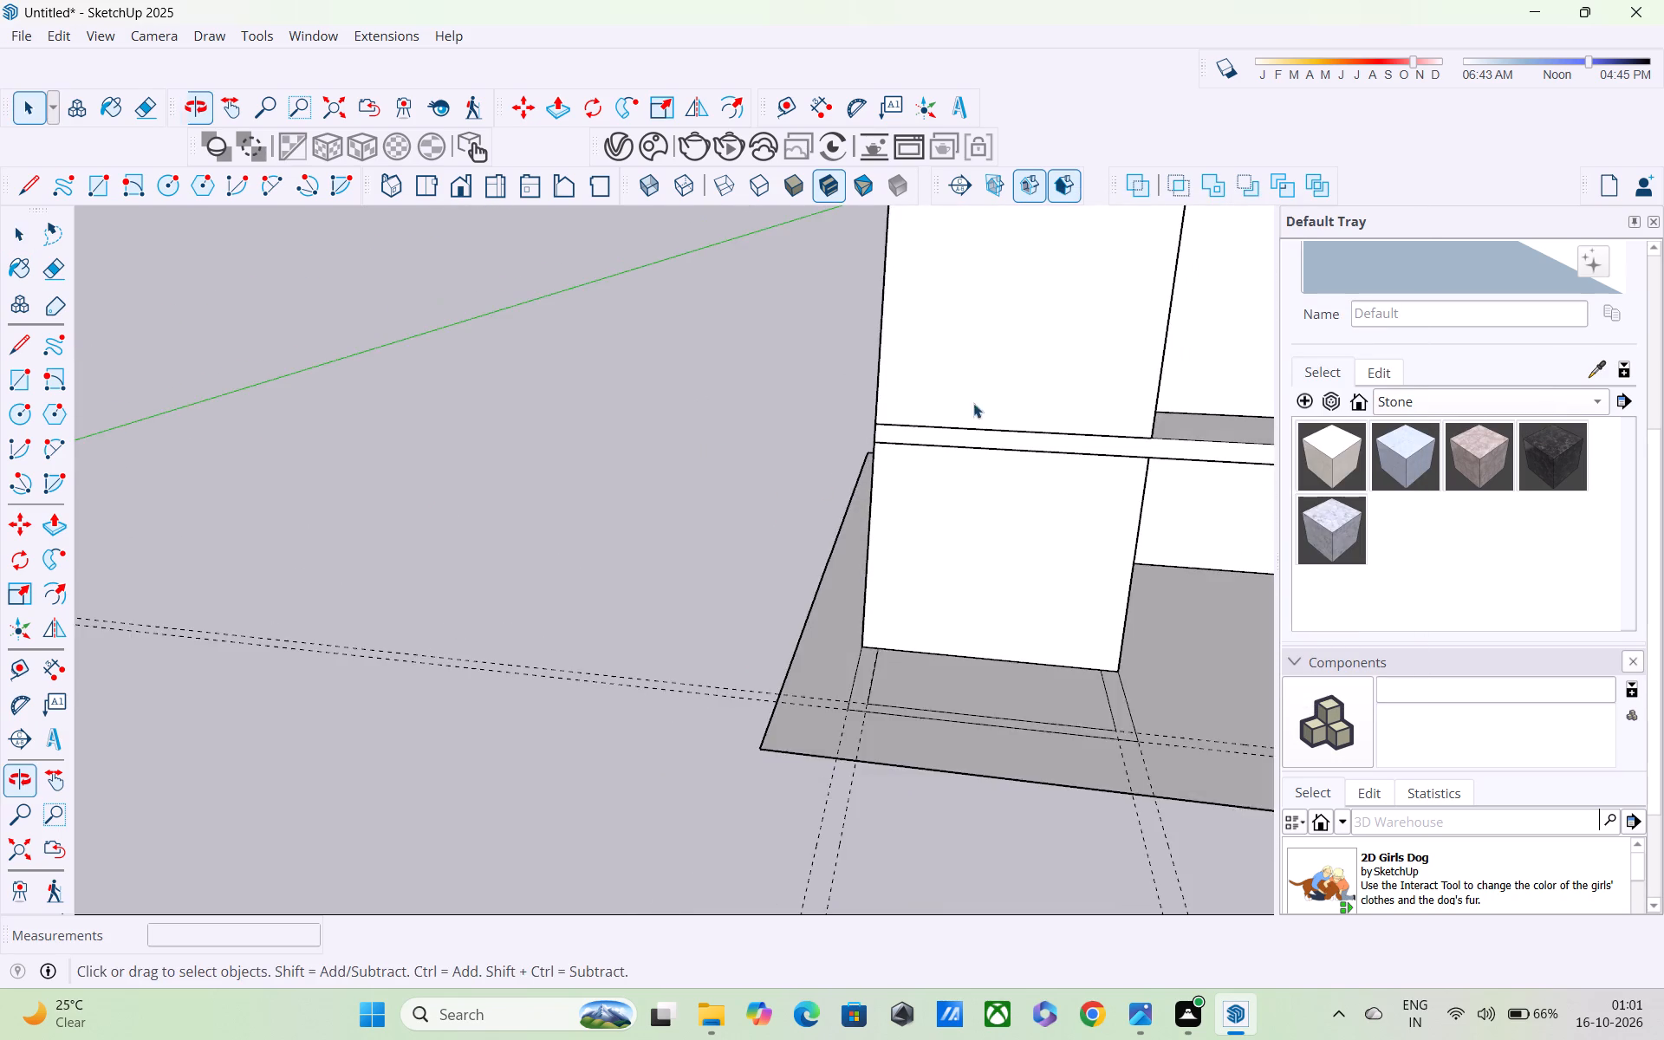
pyautogui.scroll(-3, 980, 426)
pyautogui.moveTo(962, 476); pyautogui.dragTo(551, 483, button='middle')
pyautogui.scroll(4, 575, 610)
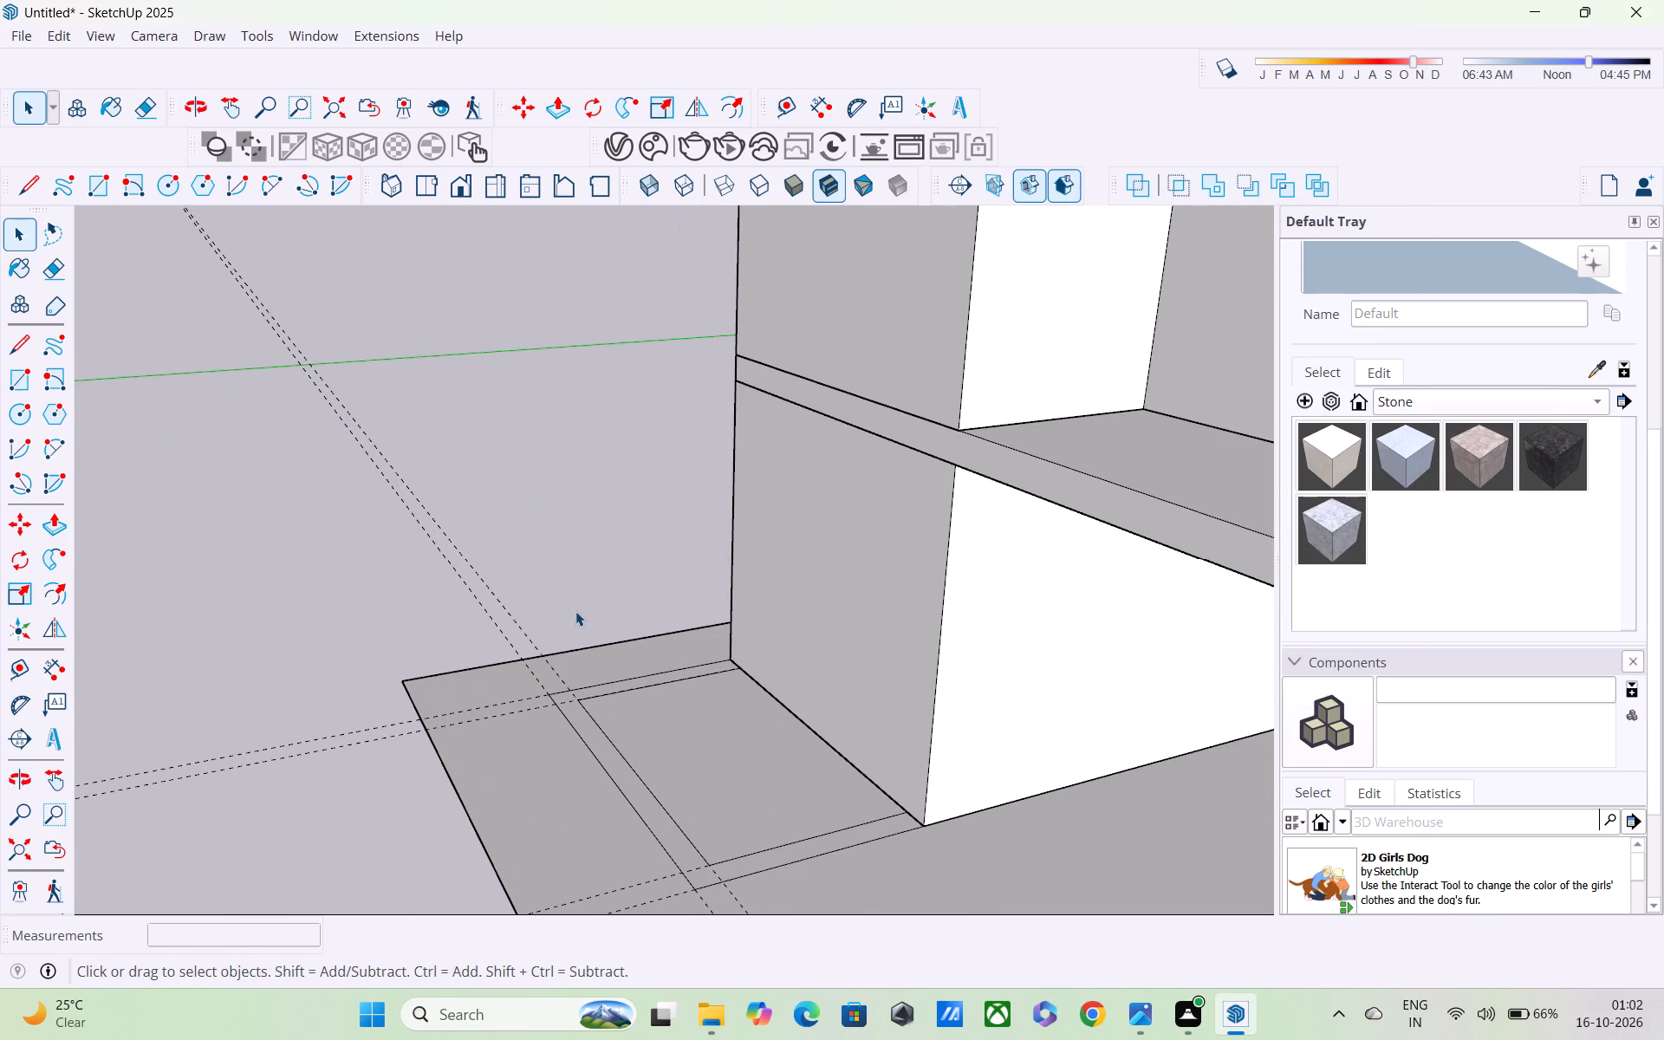
pyautogui.moveTo(575, 611); pyautogui.dragTo(401, 627, button='middle')
pyautogui.scroll(1, 400, 621)
pyautogui.scroll(-4, 400, 620)
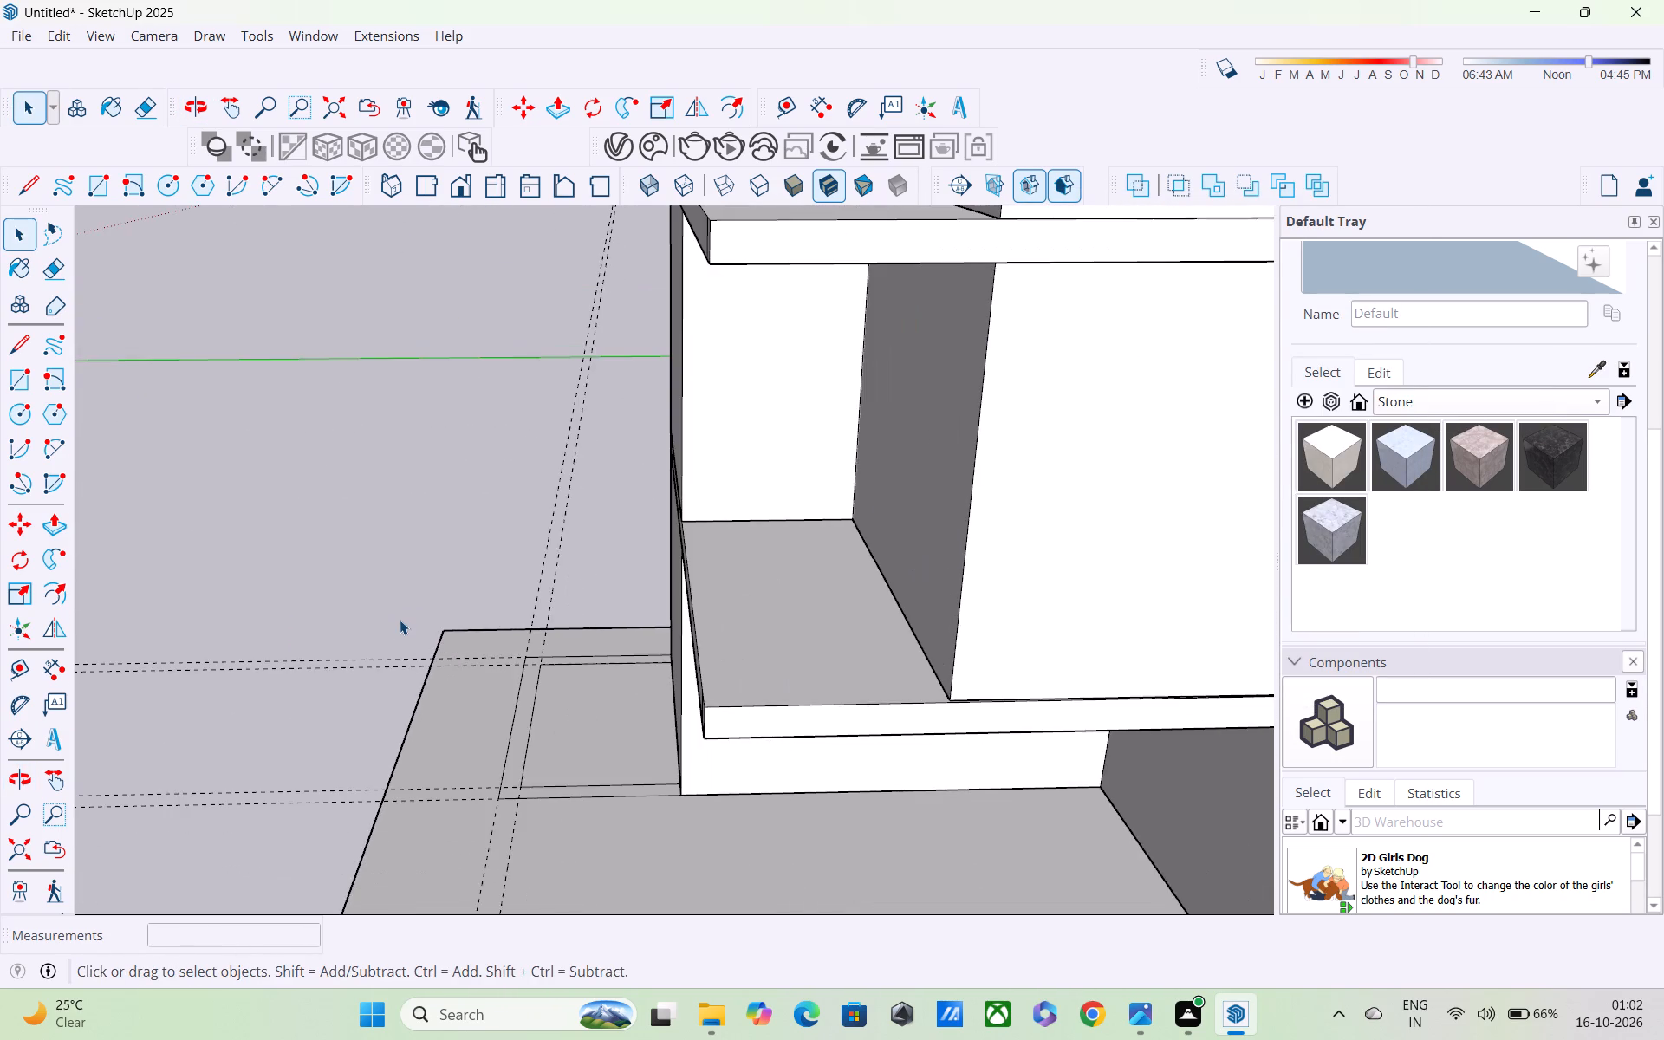
pyautogui.moveTo(401, 654); pyautogui.dragTo(683, 608, button='middle')
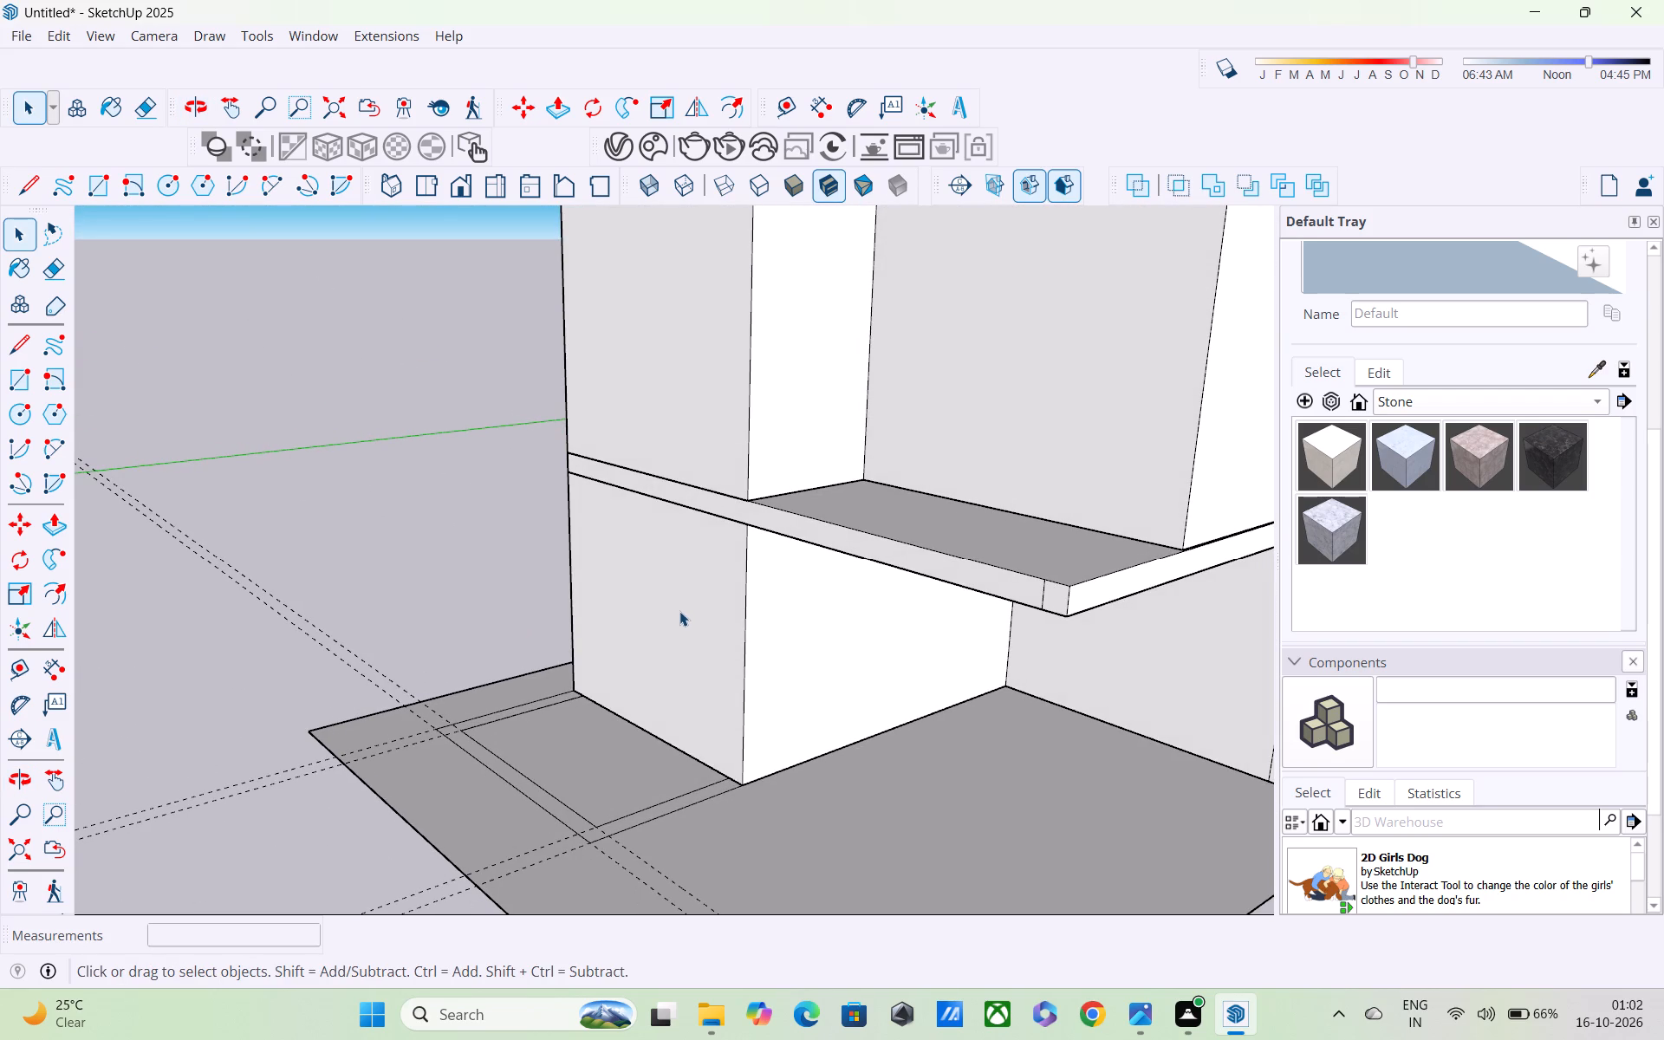
pyautogui.scroll(-1, 683, 616)
pyautogui.moveTo(916, 594); pyautogui.dragTo(673, 596, button='middle')
pyautogui.scroll(1, 672, 596)
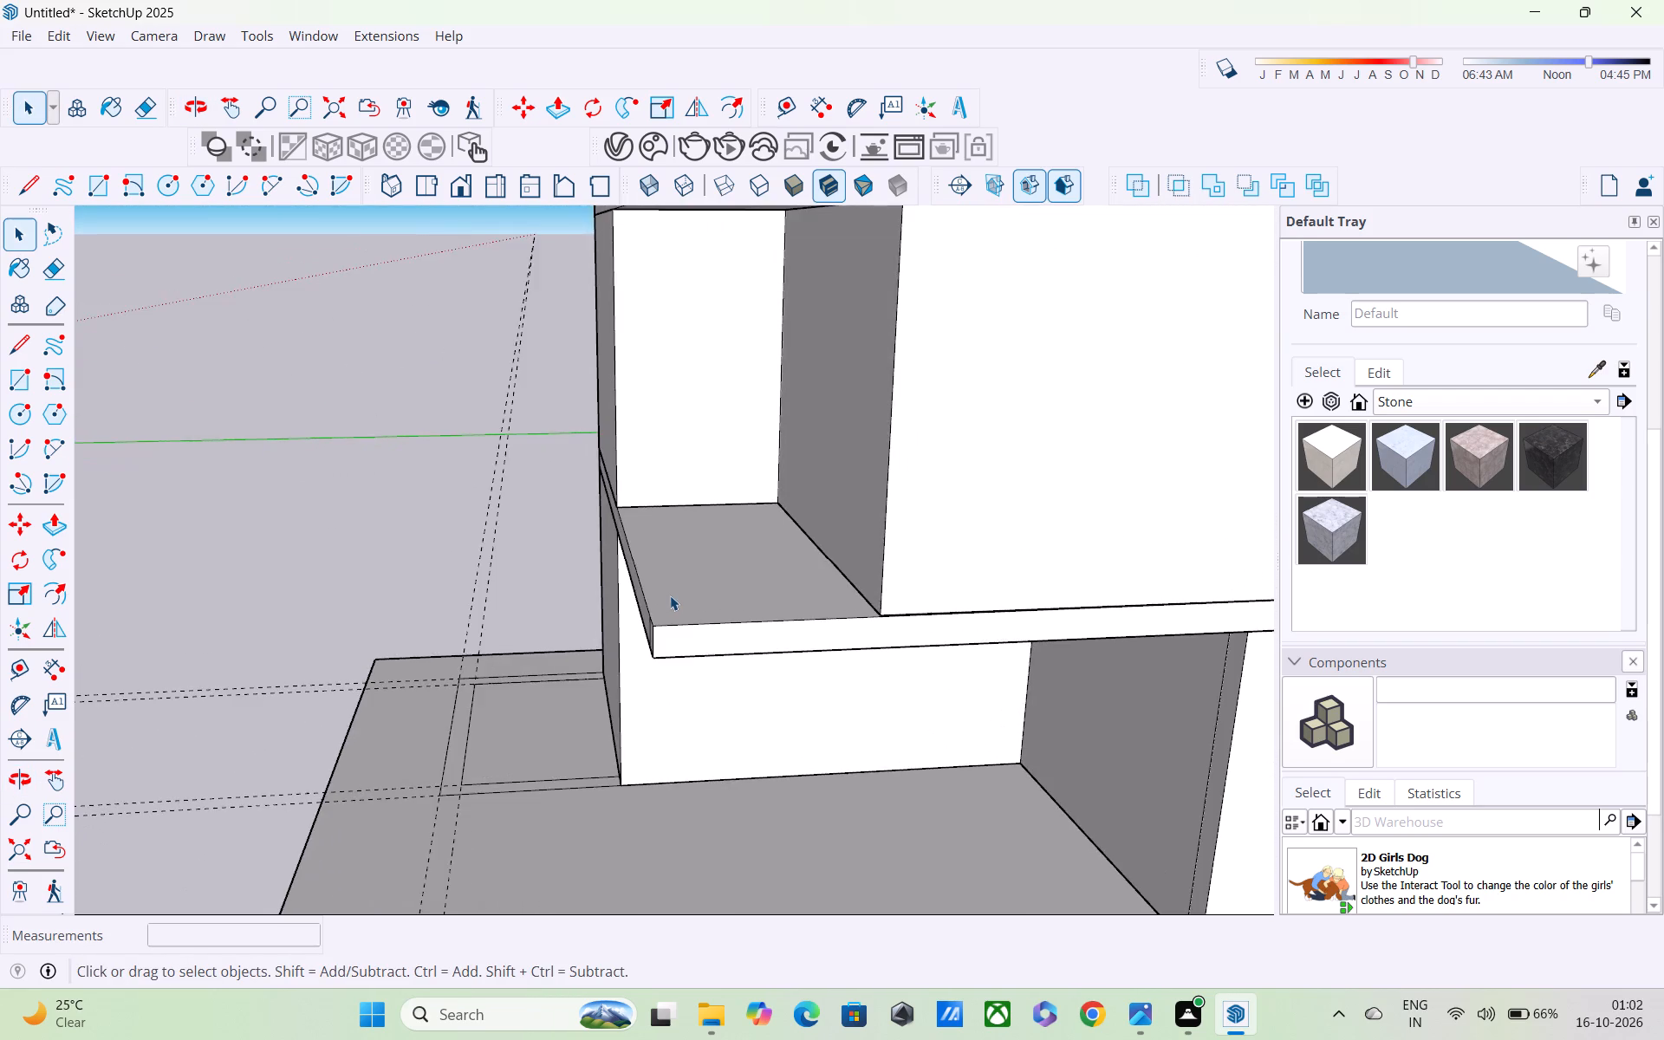
pyautogui.scroll(-7, 670, 595)
pyautogui.scroll(1, 650, 607)
pyautogui.moveTo(601, 613); pyautogui.dragTo(490, 624, button='middle')
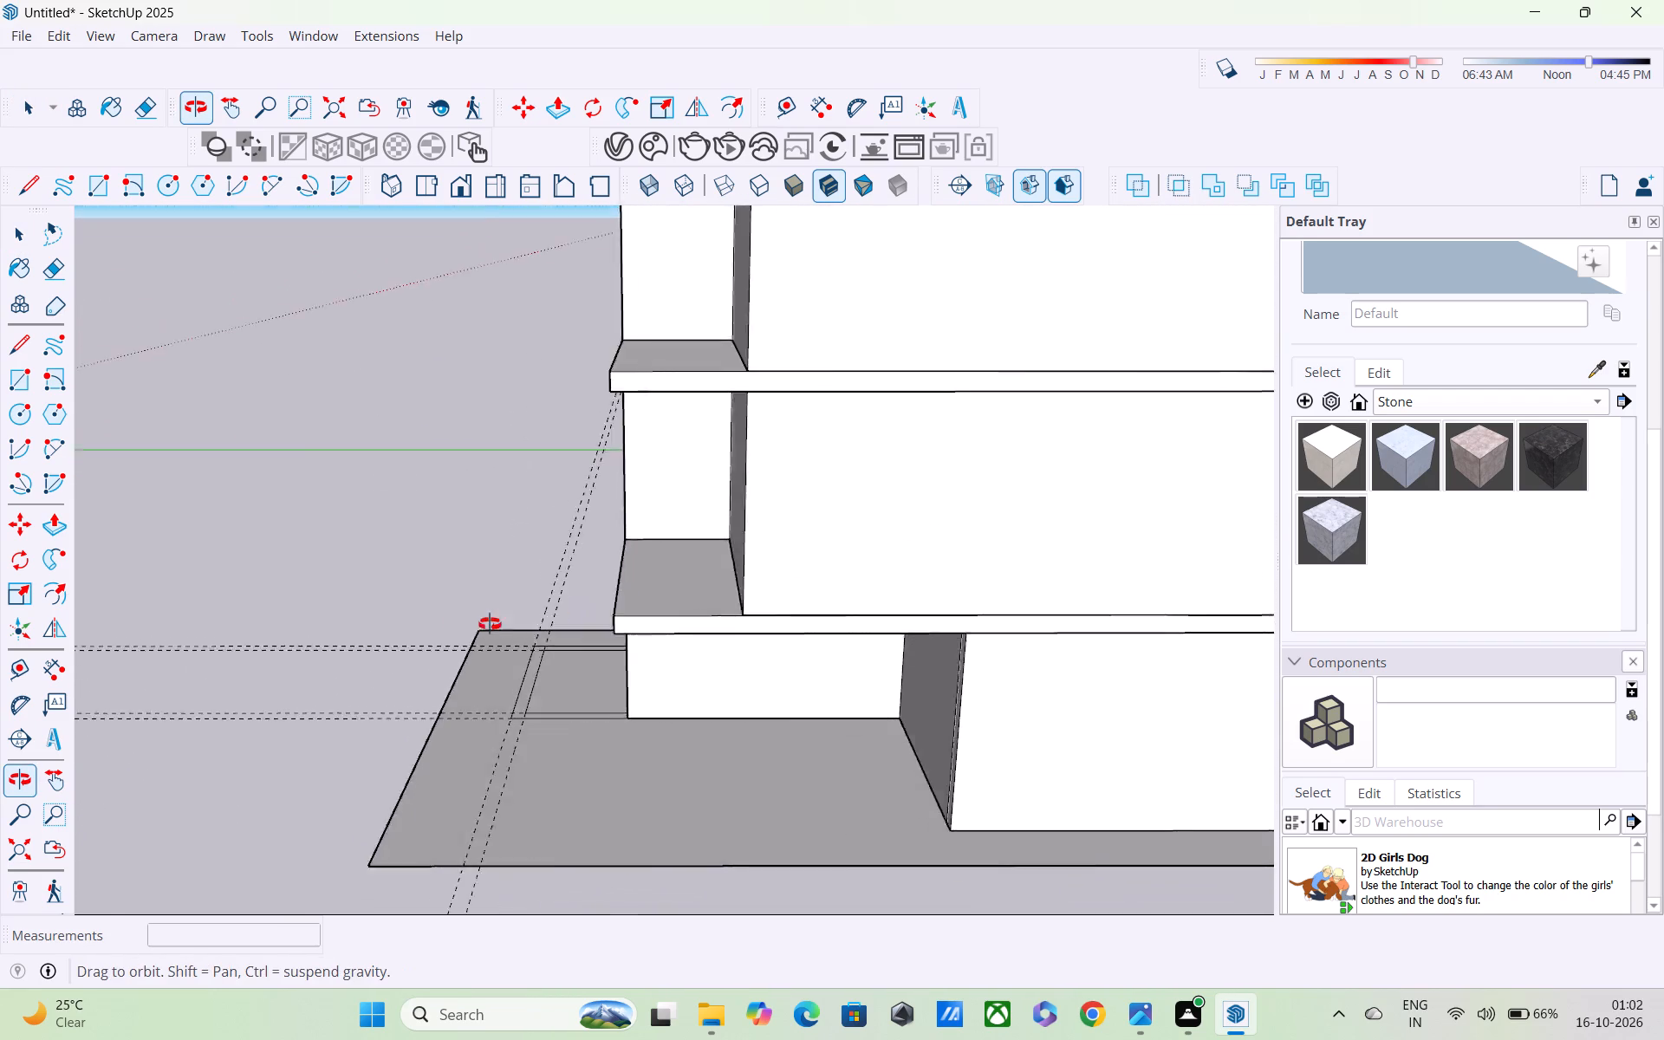
pyautogui.moveTo(490, 624); pyautogui.dragTo(441, 625, button='middle')
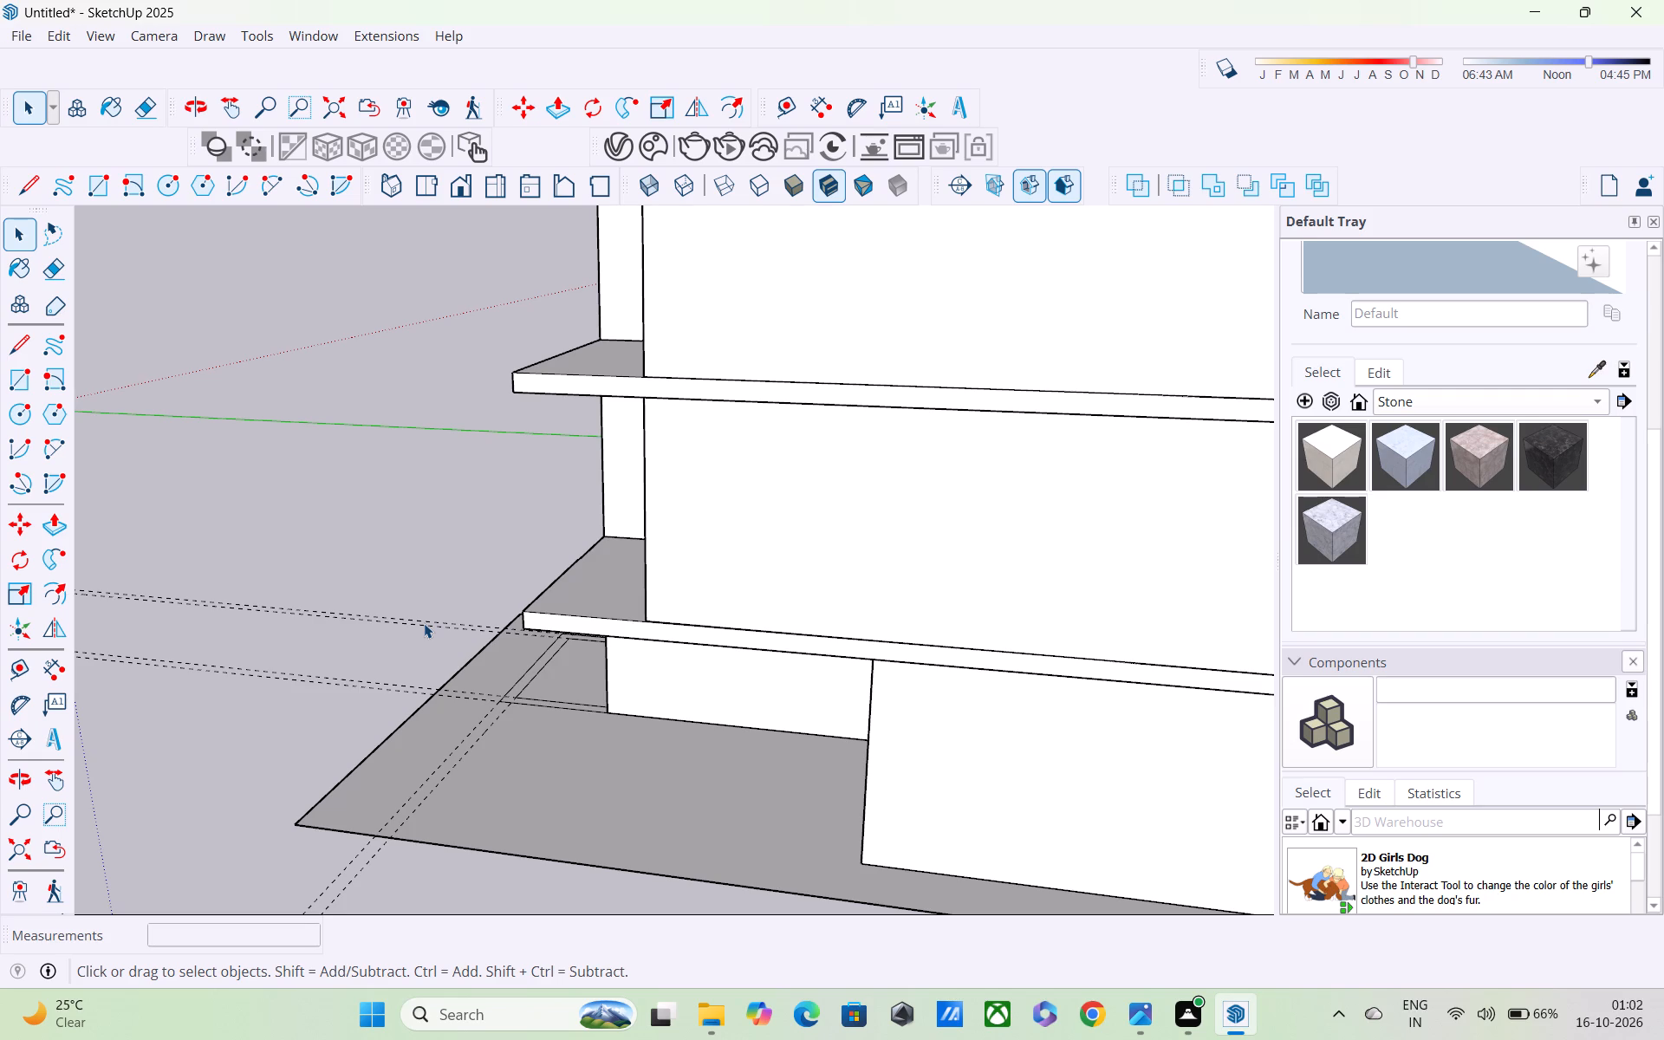
# Examine the recessed front walls and slab edges of all three storeys from the front and the side.
pyautogui.moveTo(808, 393); pyautogui.dragTo(1030, 440, button='middle')
pyautogui.moveTo(448, 250); pyautogui.dragTo(570, 367, button='middle')
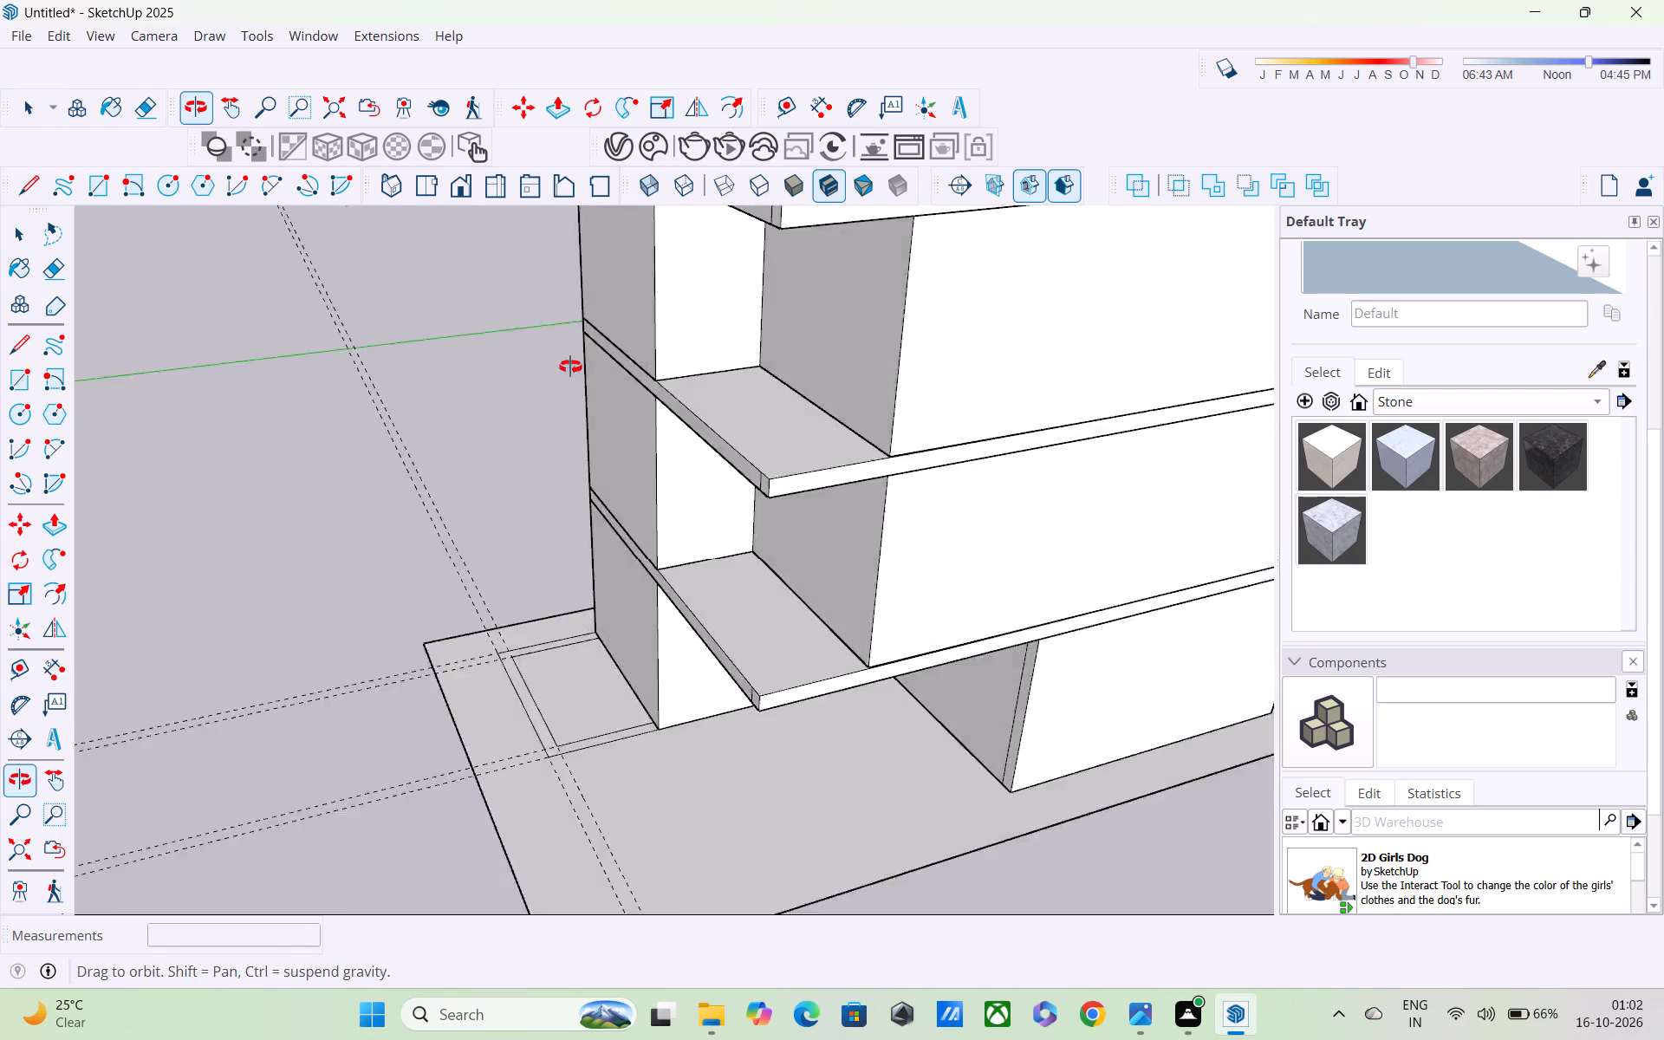
pyautogui.moveTo(570, 367); pyautogui.dragTo(801, 334, button='middle')
pyautogui.scroll(2, 801, 326)
pyautogui.moveTo(792, 328); pyautogui.dragTo(860, 439, button='middle')
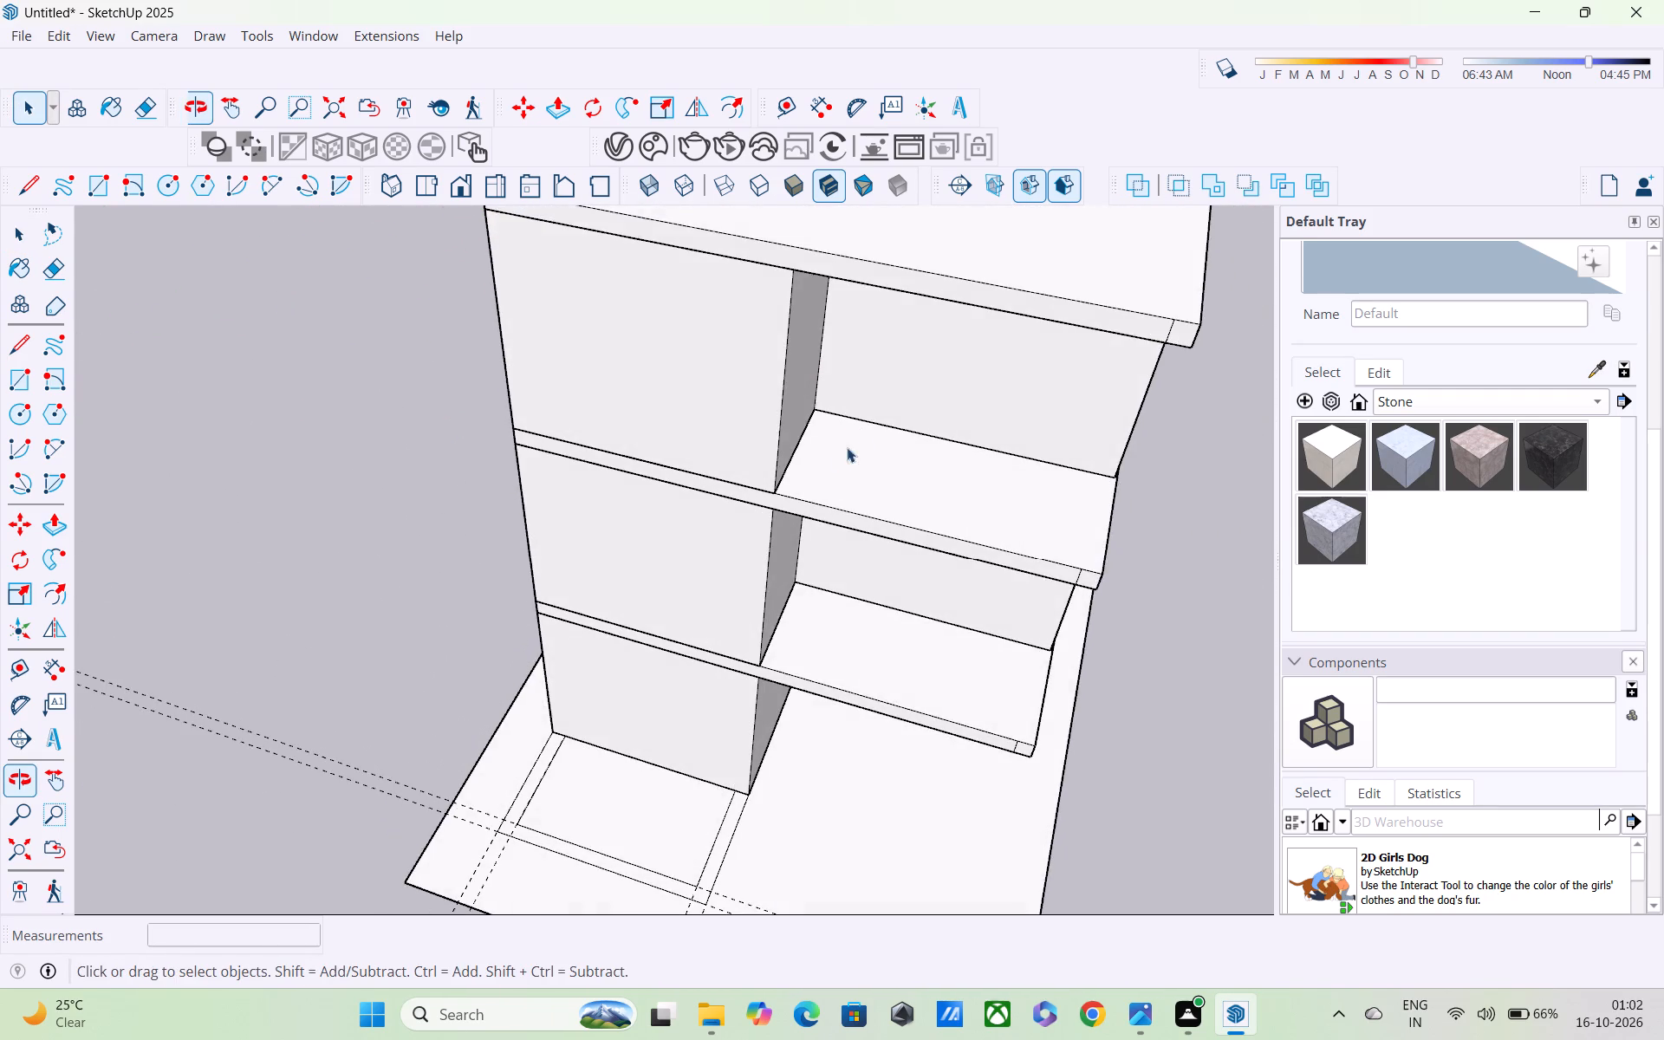
pyautogui.scroll(3, 828, 466)
pyautogui.moveTo(770, 507); pyautogui.dragTo(779, 374, button='middle')
pyautogui.scroll(4, 773, 398)
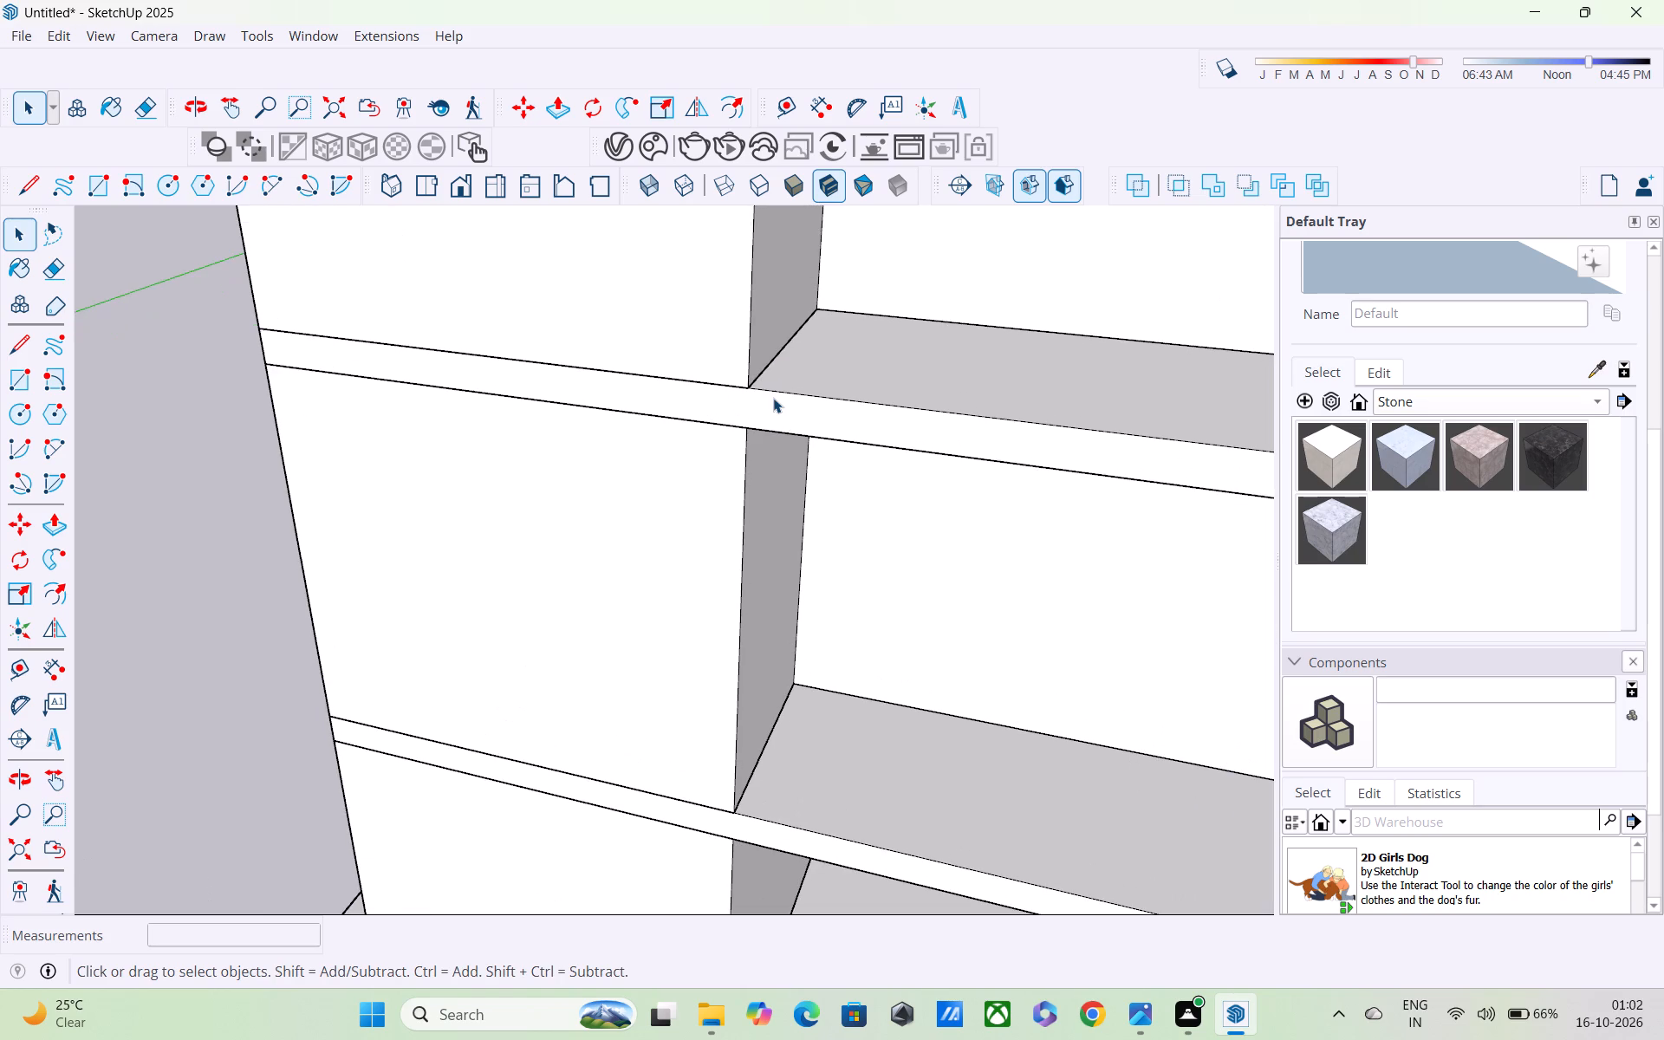
pyautogui.moveTo(767, 389); pyautogui.dragTo(759, 286, button='middle')
pyautogui.scroll(1, 758, 285)
pyautogui.scroll(-3, 758, 285)
pyautogui.moveTo(758, 285); pyautogui.dragTo(550, 381, button='middle')
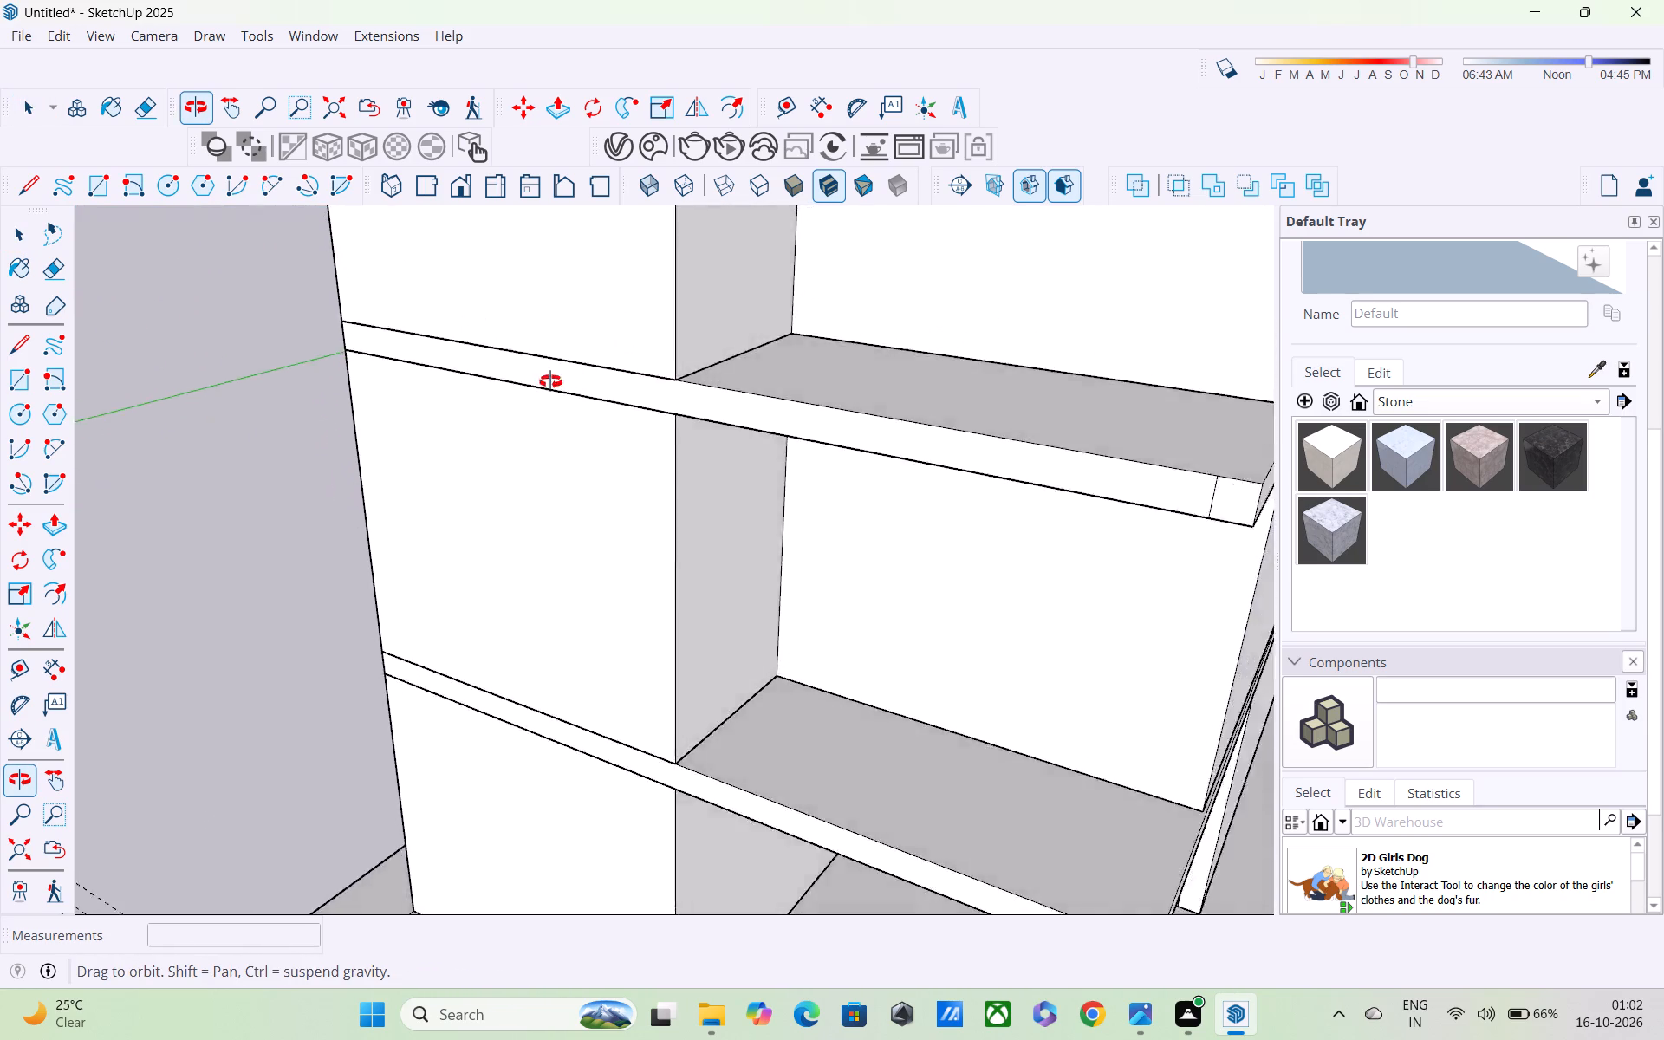
pyautogui.moveTo(550, 381); pyautogui.dragTo(292, 439, button='middle')
pyautogui.scroll(-4, 292, 439)
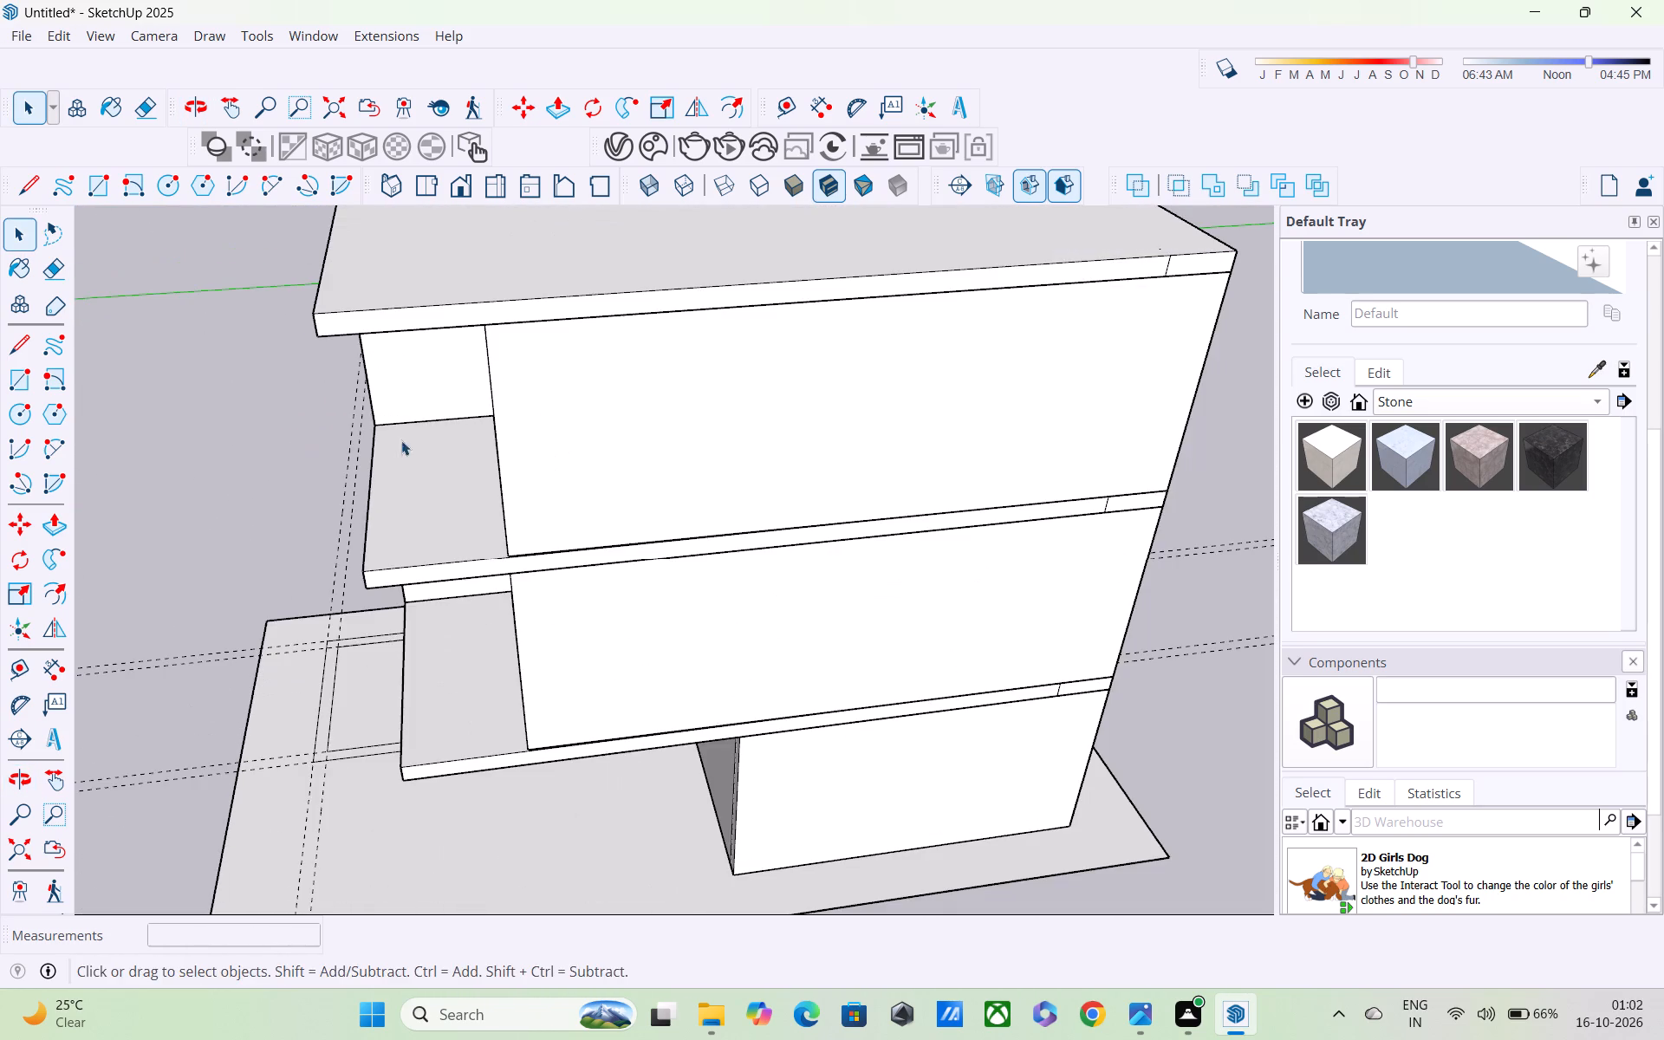
pyautogui.moveTo(426, 438); pyautogui.dragTo(549, 314, button='middle')
pyautogui.scroll(4, 549, 314)
pyautogui.scroll(-1, 517, 354)
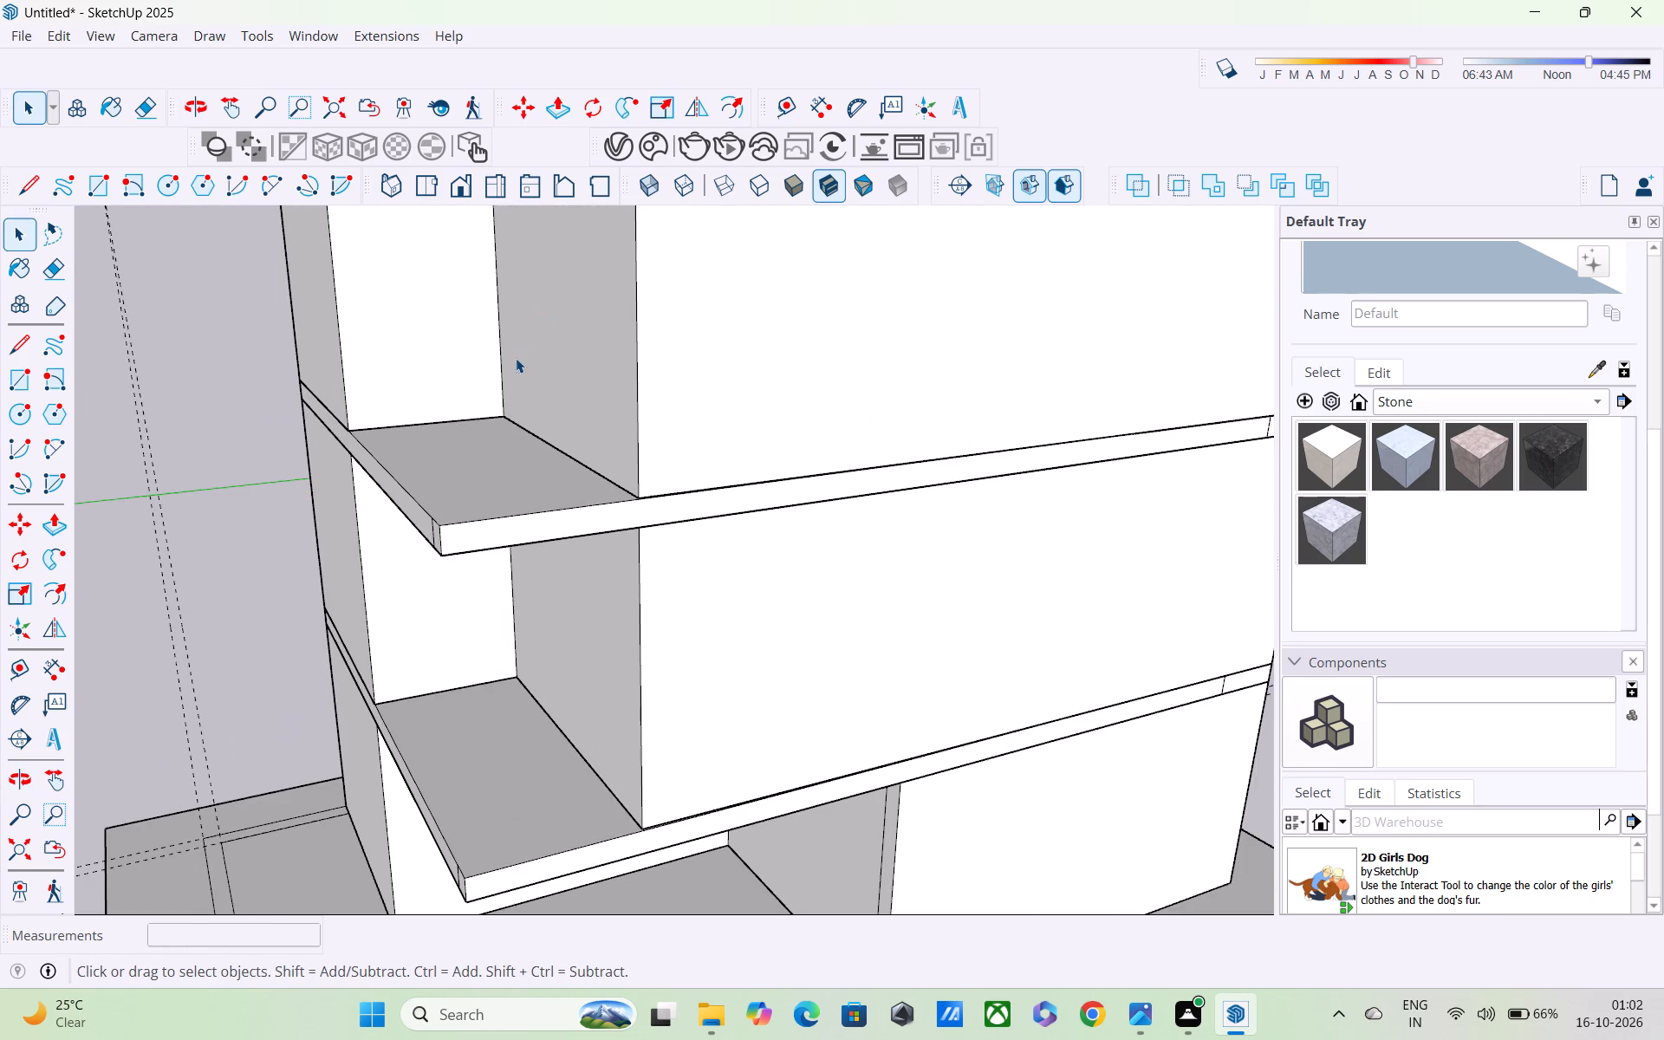
pyautogui.scroll(-5, 516, 358)
pyautogui.moveTo(505, 370); pyautogui.dragTo(746, 349, button='middle')
pyautogui.scroll(1, 667, 354)
pyautogui.scroll(-5, 642, 352)
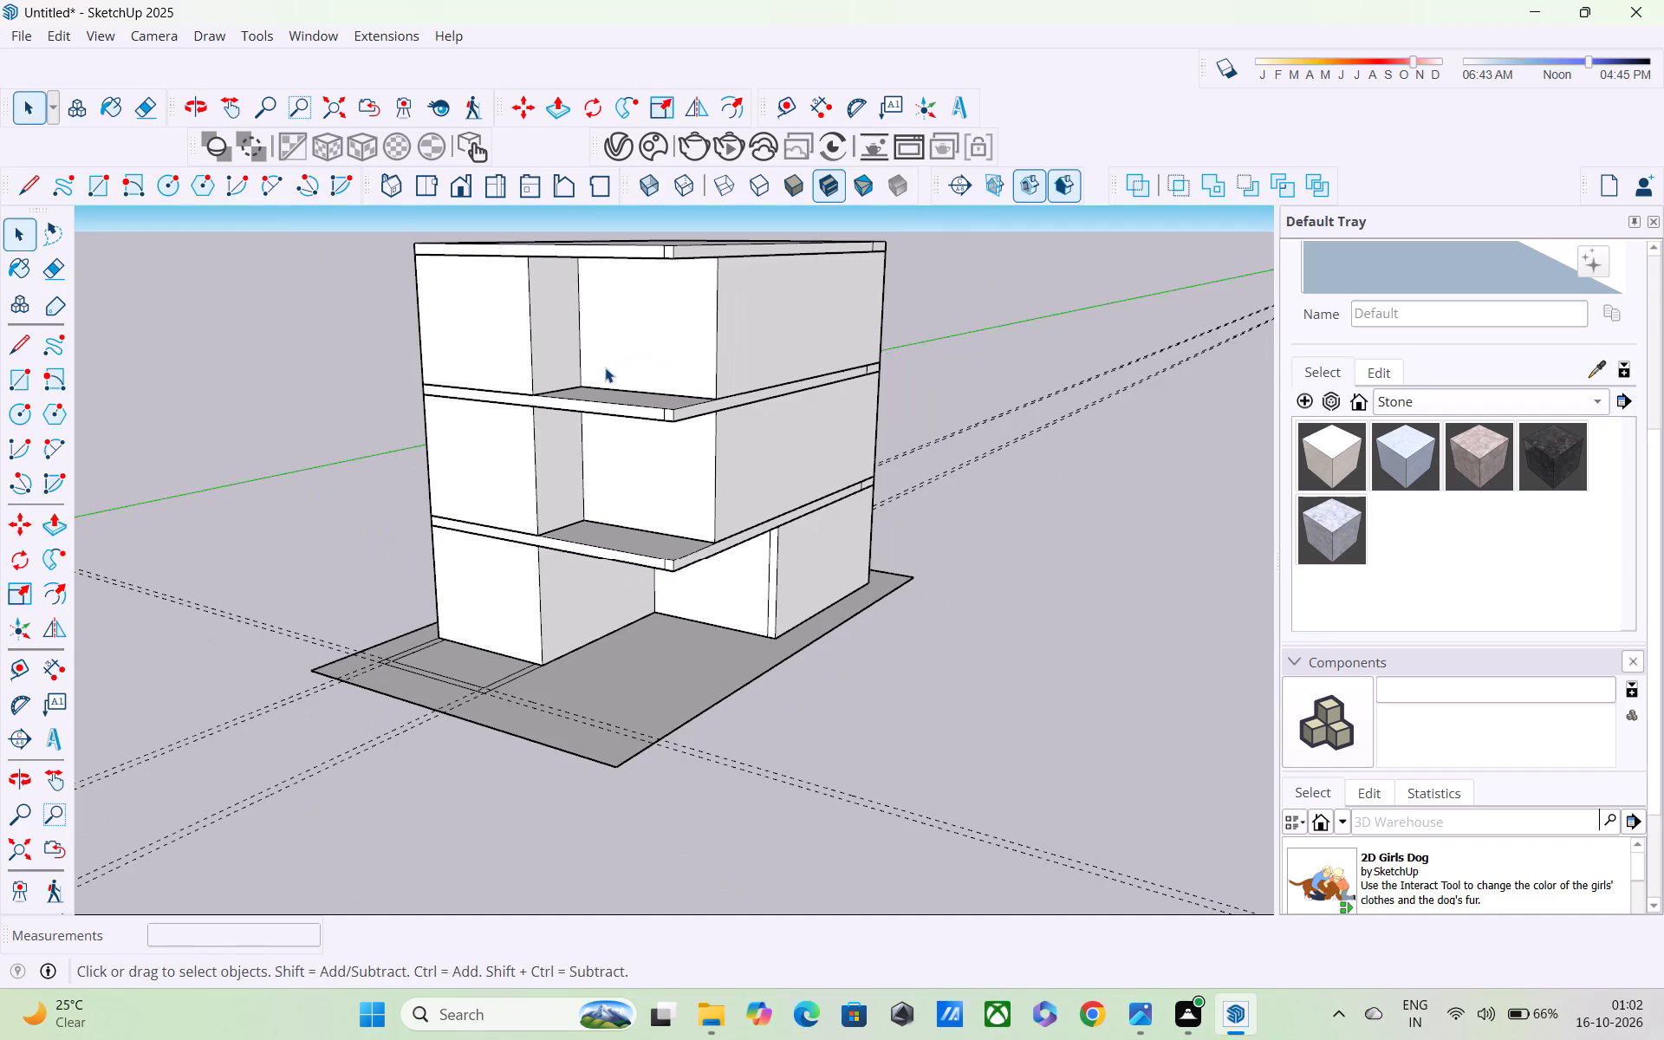
pyautogui.moveTo(605, 367); pyautogui.dragTo(840, 371, button='middle')
pyautogui.scroll(1, 840, 371)
pyautogui.scroll(3, 641, 549)
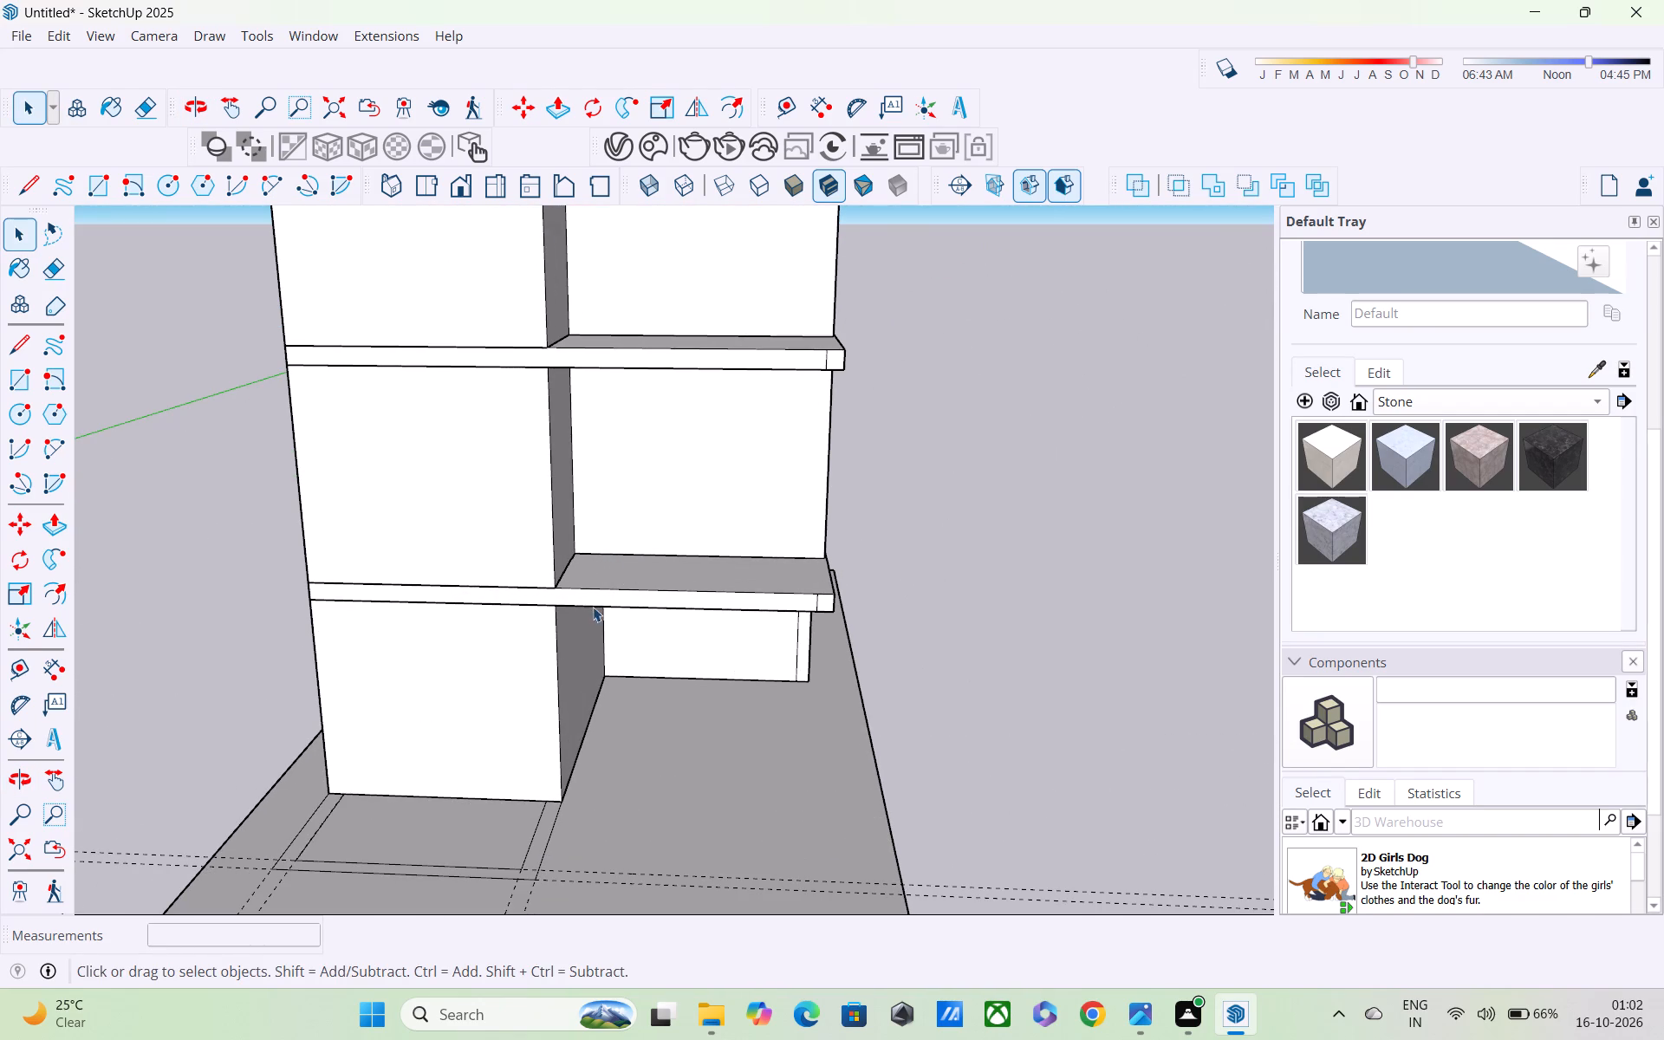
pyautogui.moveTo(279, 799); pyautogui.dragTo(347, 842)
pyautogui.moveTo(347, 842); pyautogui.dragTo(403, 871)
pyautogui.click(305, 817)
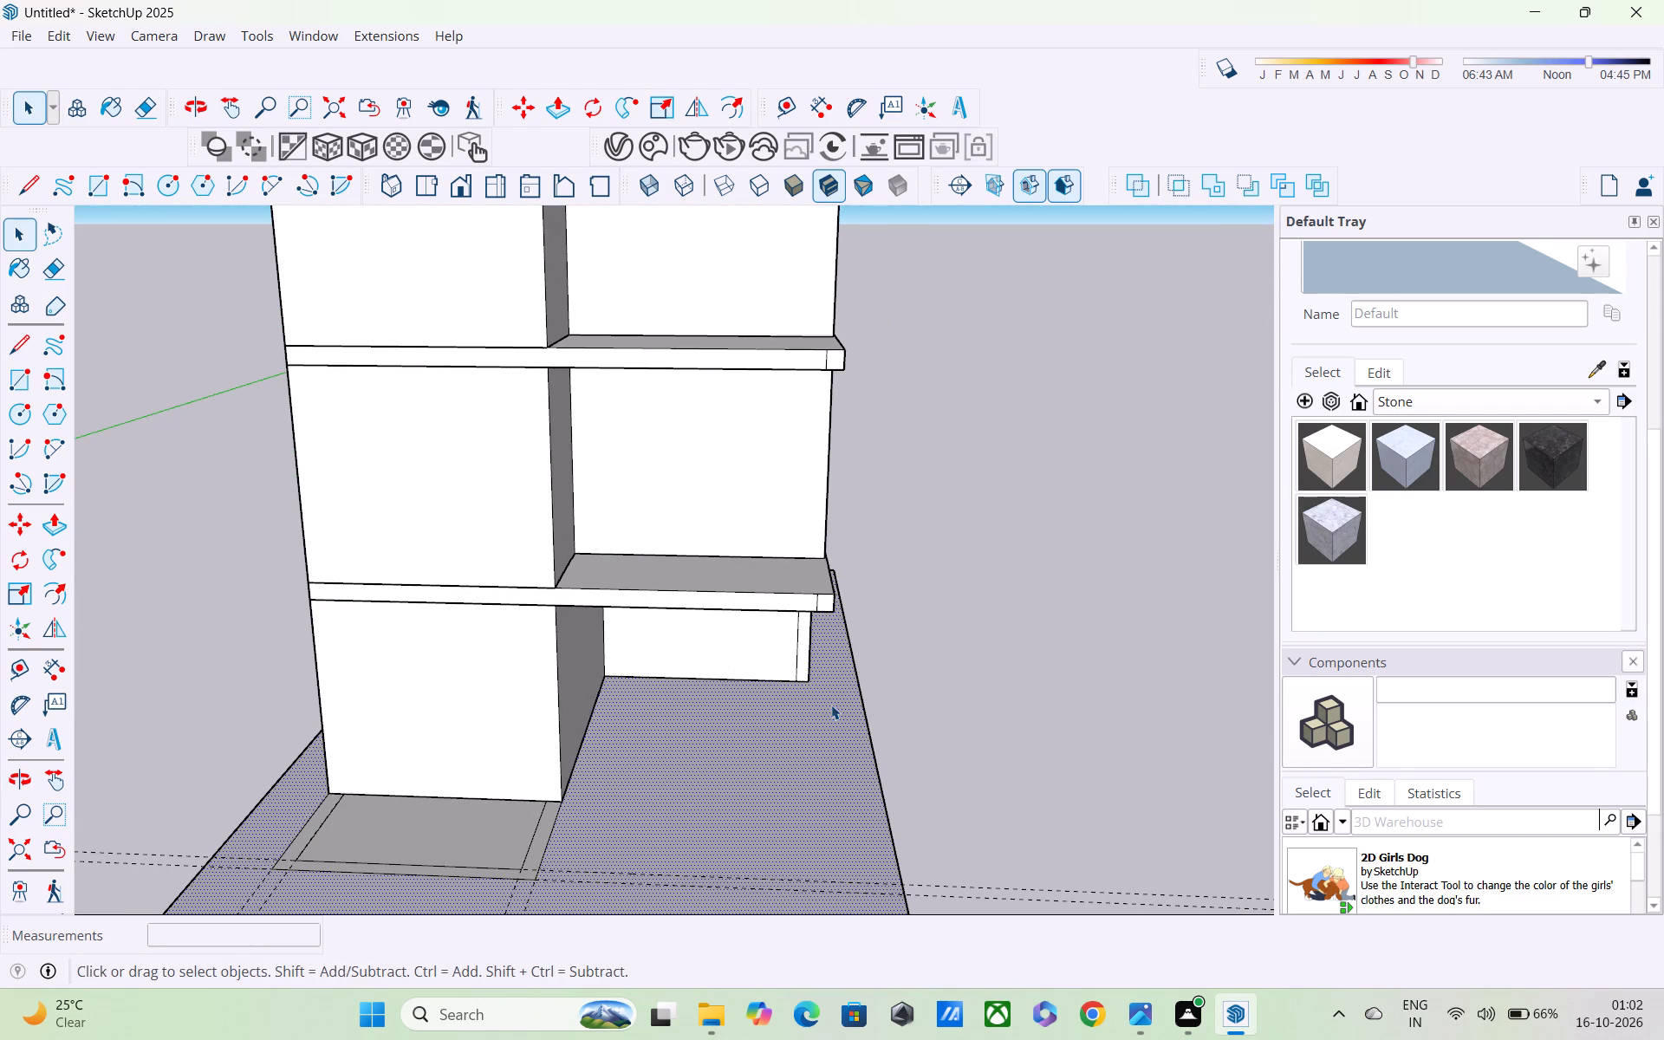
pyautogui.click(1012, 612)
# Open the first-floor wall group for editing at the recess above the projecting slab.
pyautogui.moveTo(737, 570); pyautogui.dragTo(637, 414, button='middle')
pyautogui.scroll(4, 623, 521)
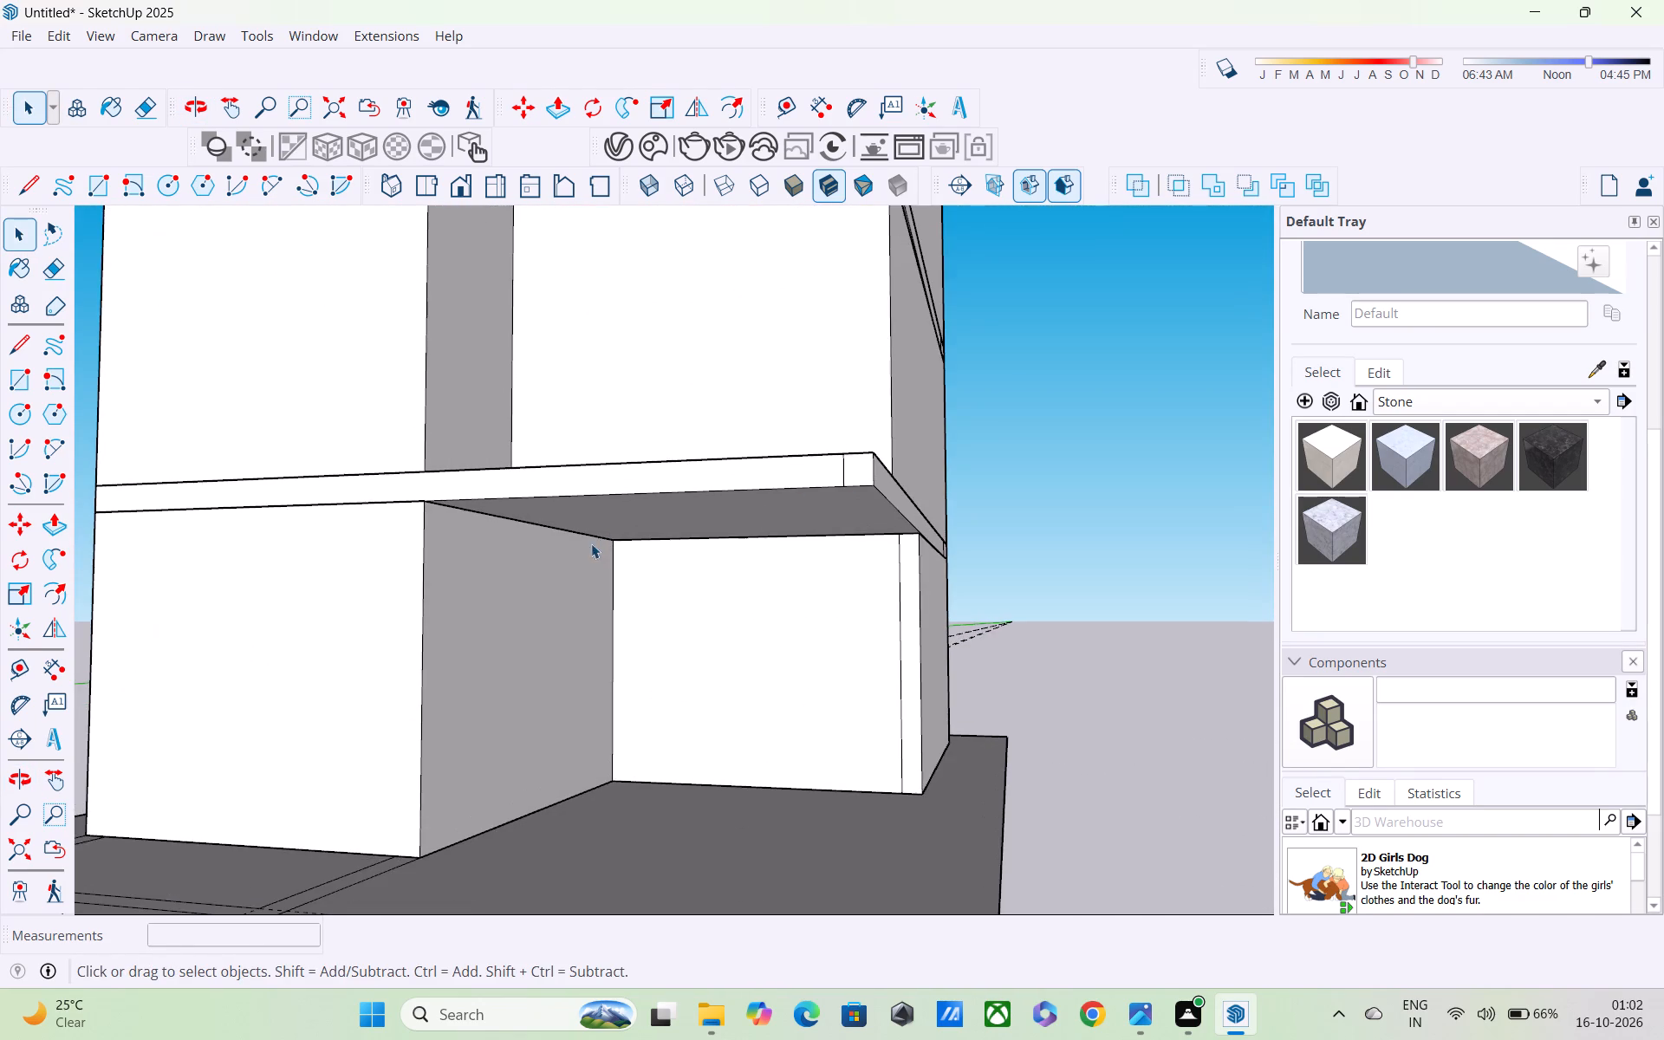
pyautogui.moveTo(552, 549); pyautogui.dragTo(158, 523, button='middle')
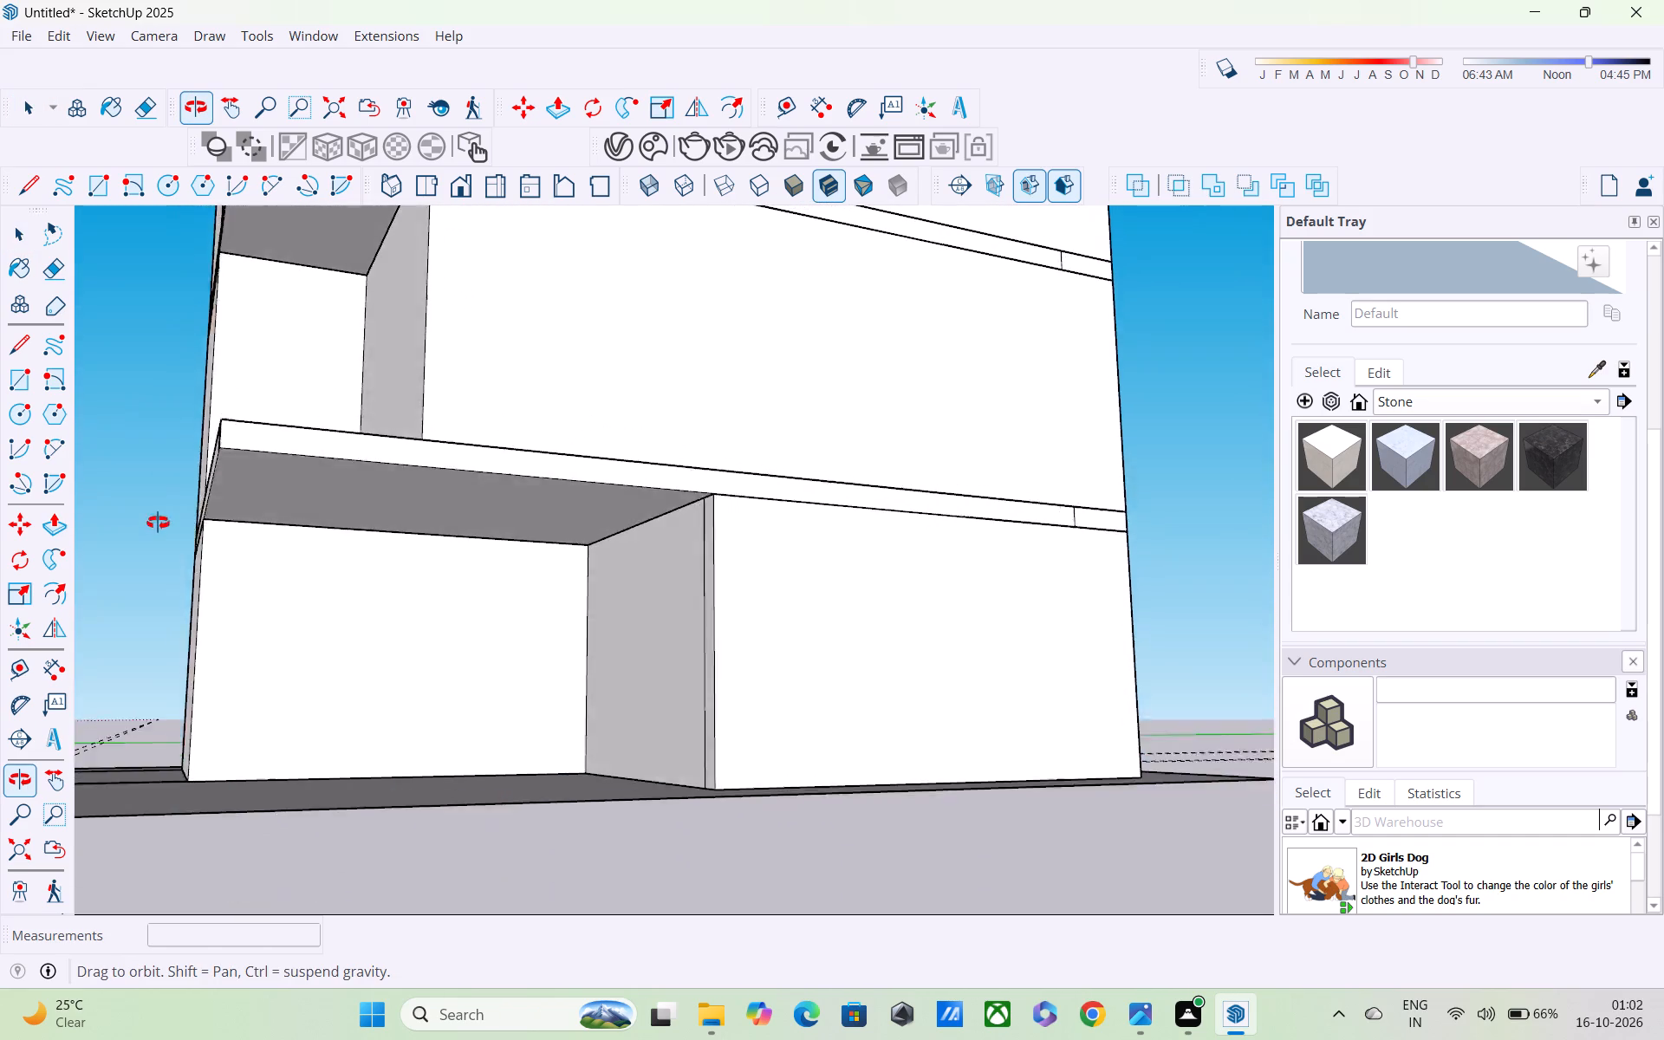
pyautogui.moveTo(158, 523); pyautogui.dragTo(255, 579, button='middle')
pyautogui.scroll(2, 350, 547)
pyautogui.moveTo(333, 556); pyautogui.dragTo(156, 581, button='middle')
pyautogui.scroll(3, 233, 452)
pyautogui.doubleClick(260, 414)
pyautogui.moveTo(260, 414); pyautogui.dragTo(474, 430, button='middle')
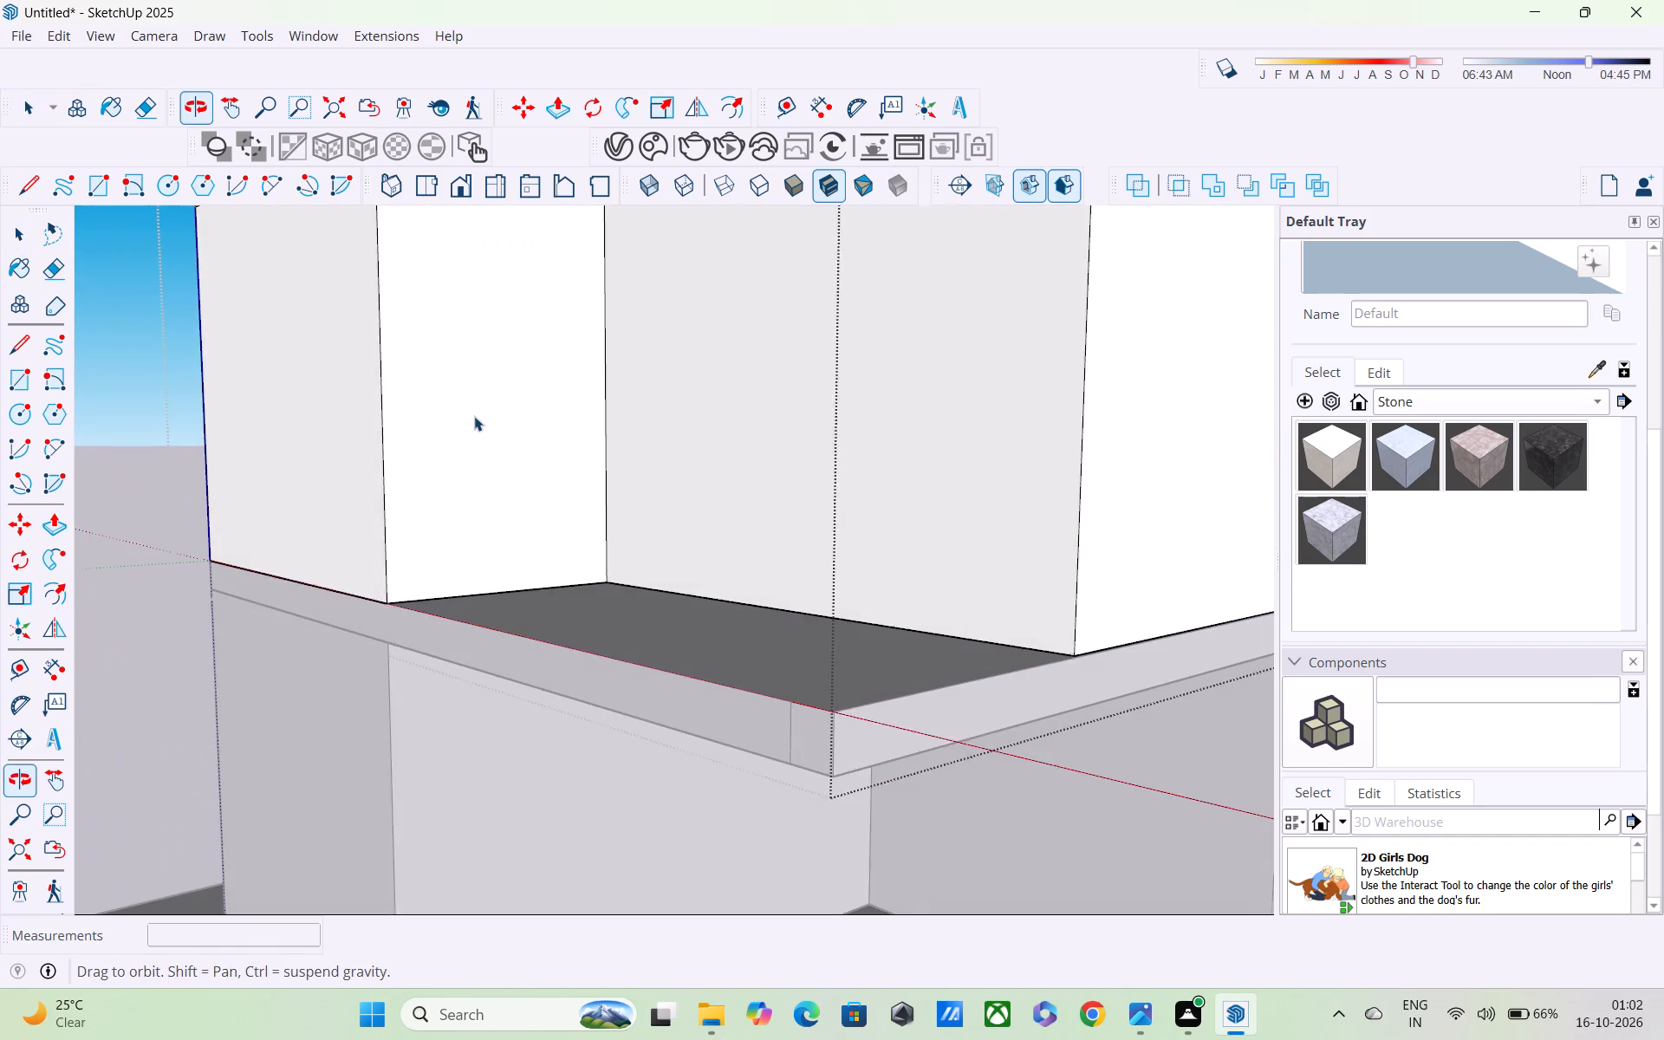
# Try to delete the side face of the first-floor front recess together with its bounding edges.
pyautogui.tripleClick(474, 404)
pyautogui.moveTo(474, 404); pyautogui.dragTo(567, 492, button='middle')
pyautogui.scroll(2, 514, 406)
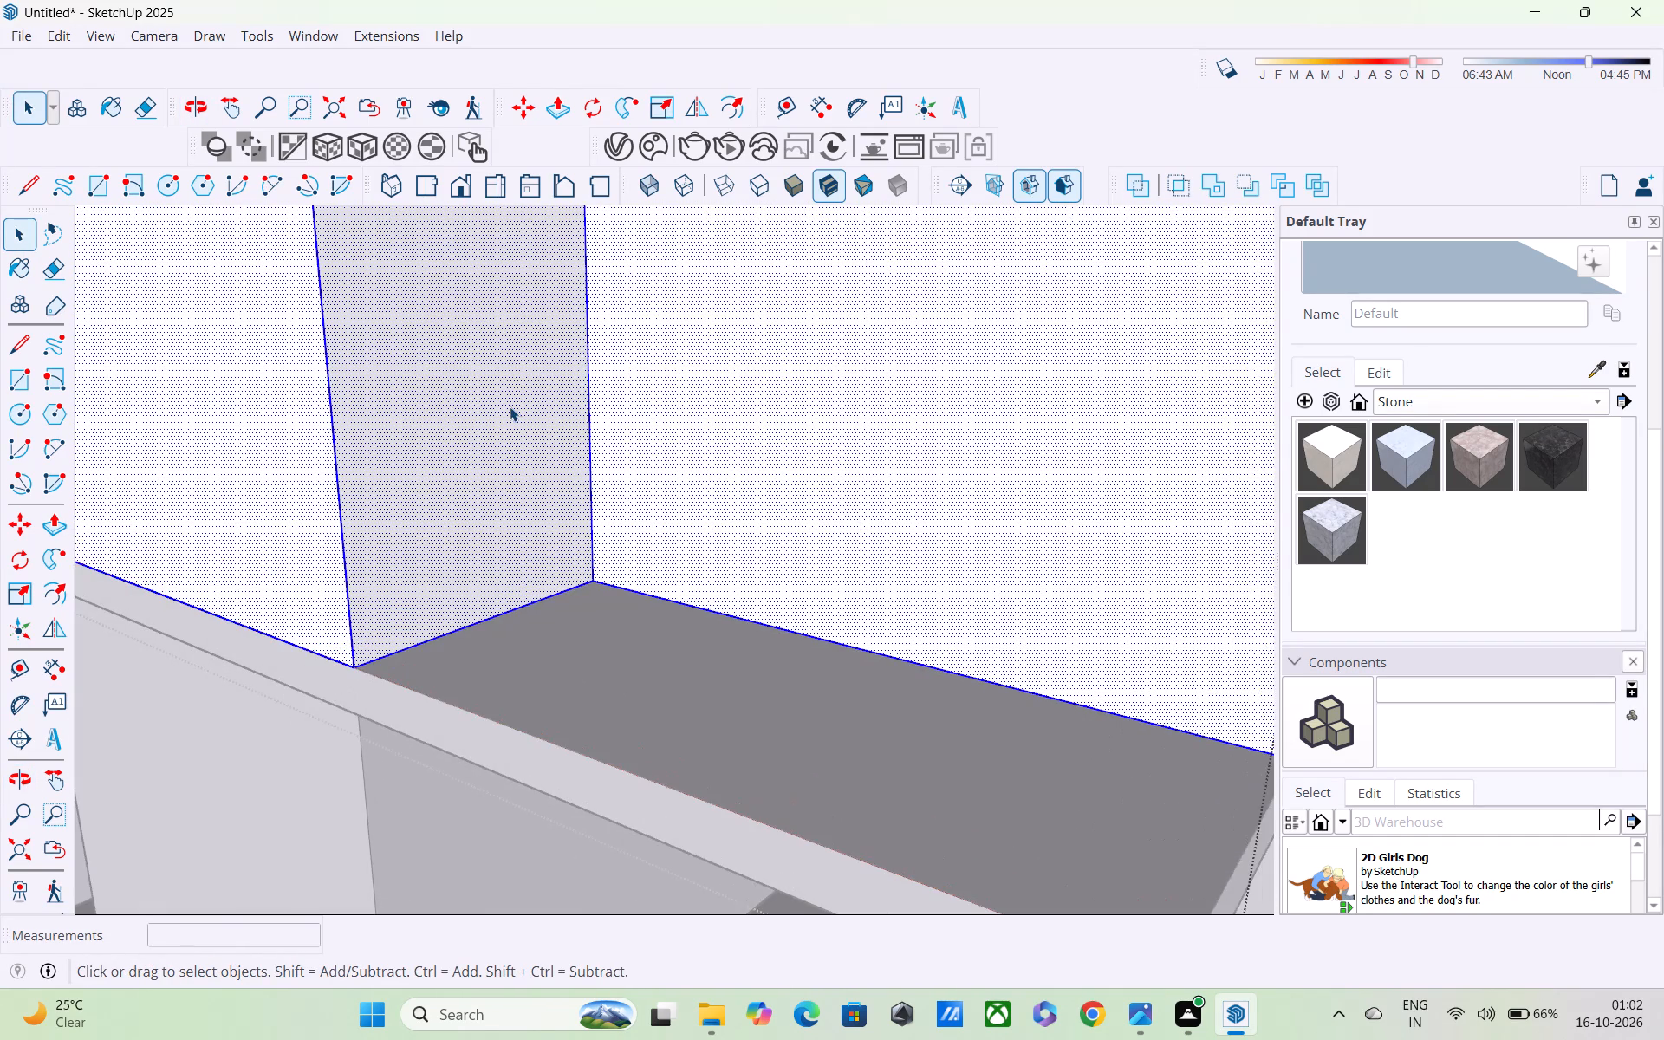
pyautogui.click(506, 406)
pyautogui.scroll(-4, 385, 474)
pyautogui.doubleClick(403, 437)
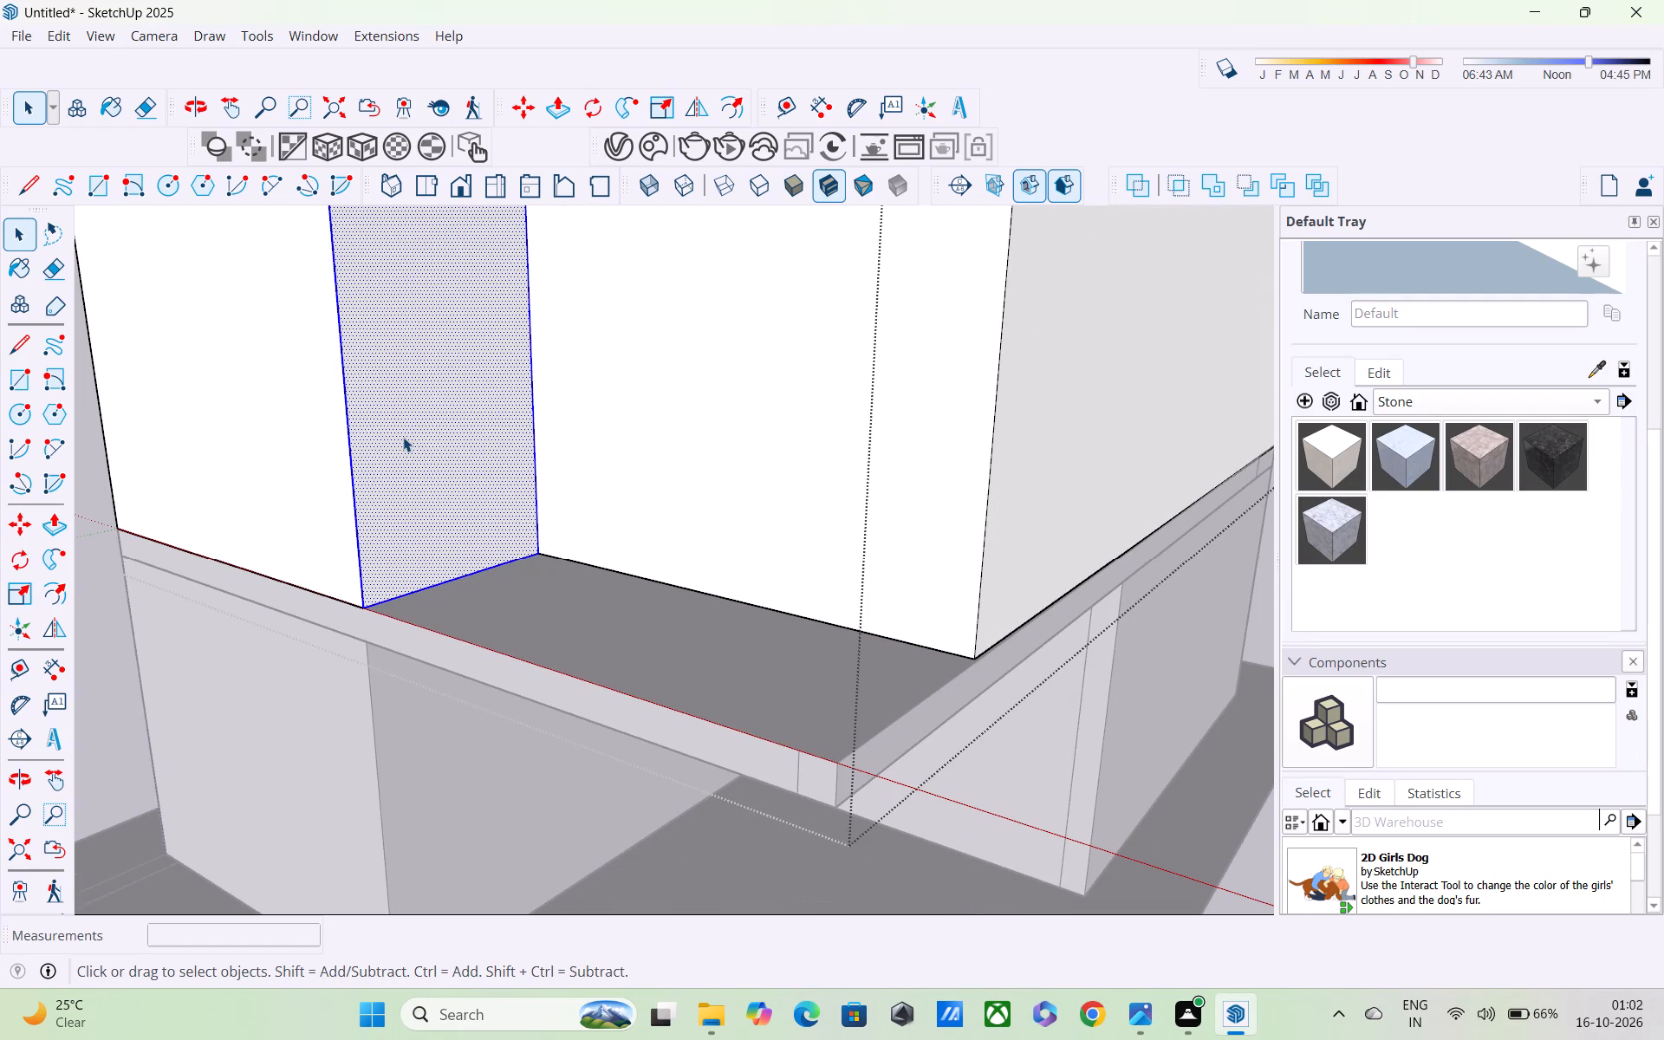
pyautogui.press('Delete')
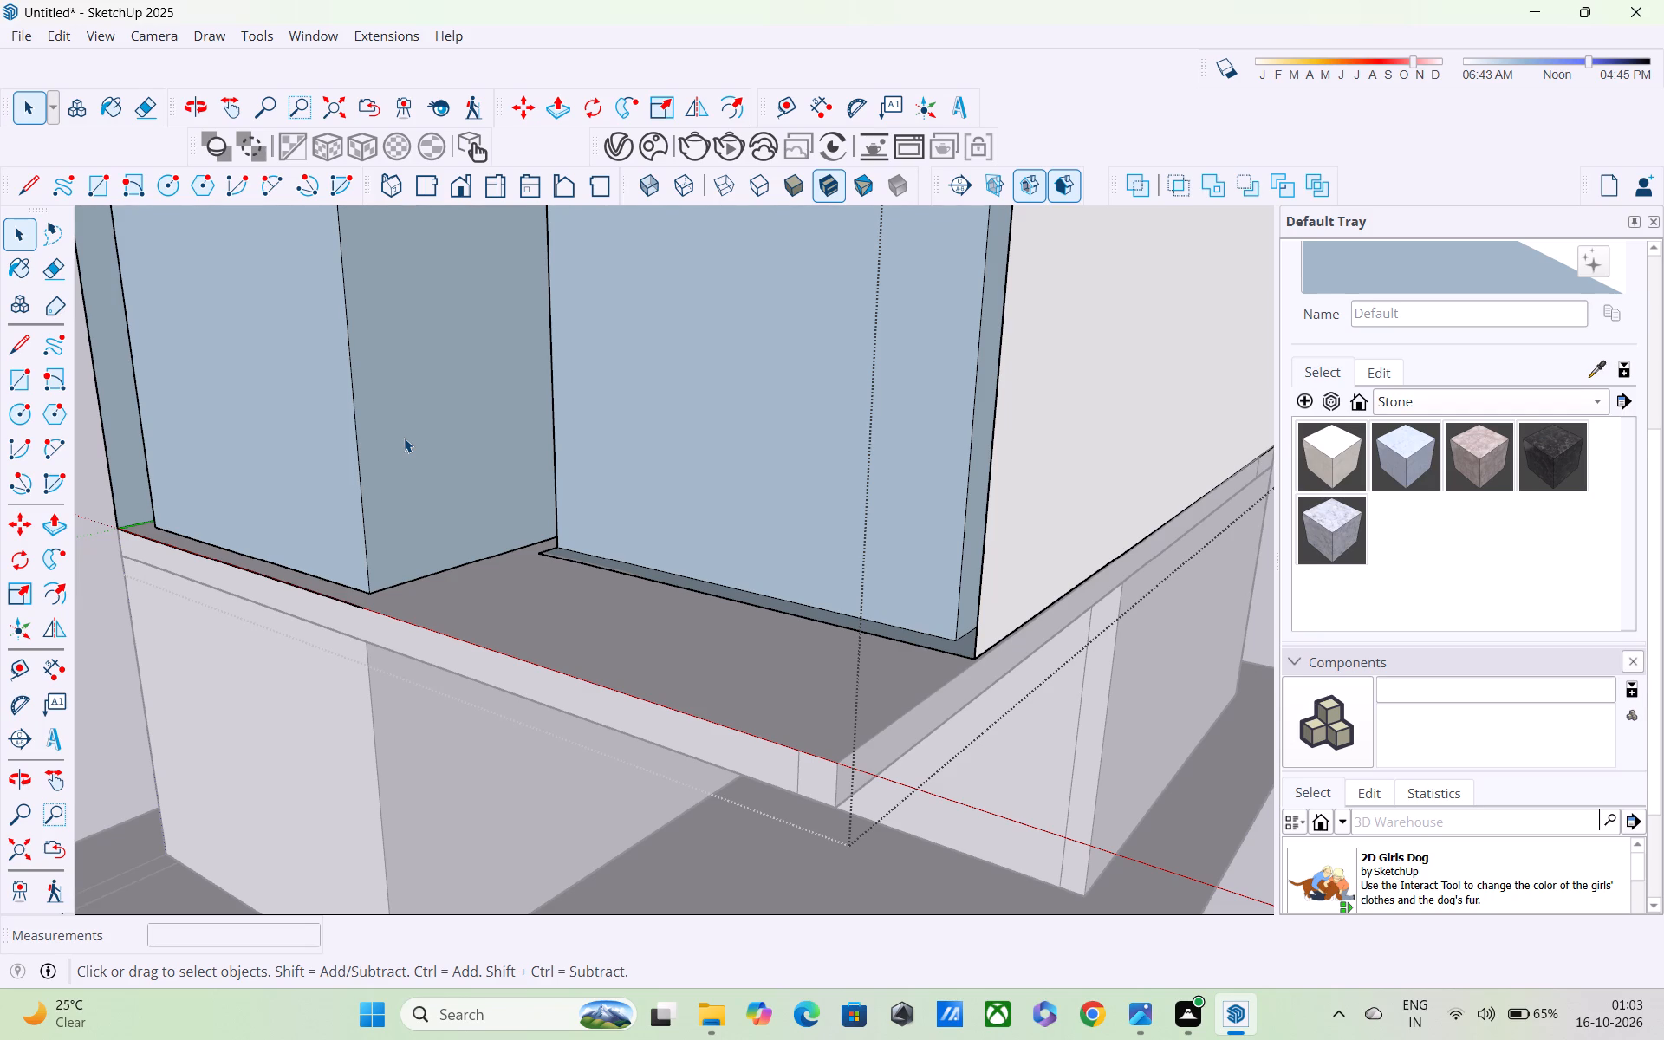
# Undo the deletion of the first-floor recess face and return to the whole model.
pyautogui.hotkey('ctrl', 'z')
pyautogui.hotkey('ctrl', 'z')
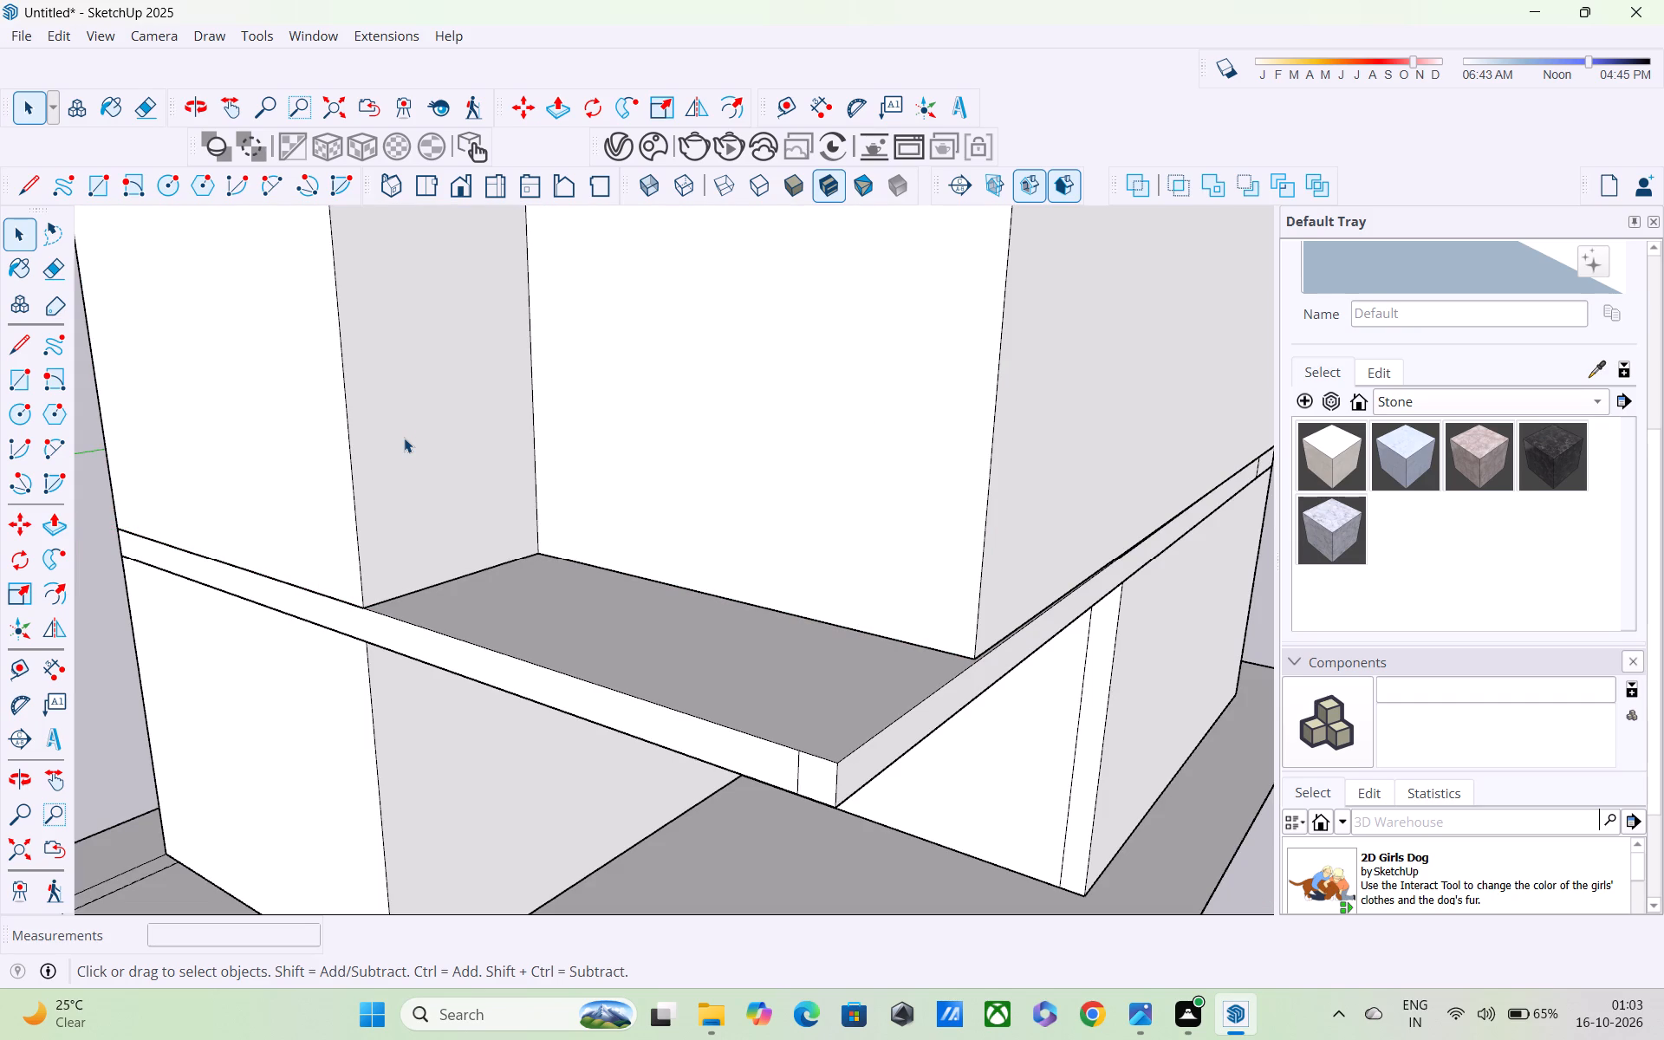
# Examine the recessed front corner, the projecting slab edges and the ground-floor wall lines from the front, side and below.
pyautogui.scroll(-5, 404, 438)
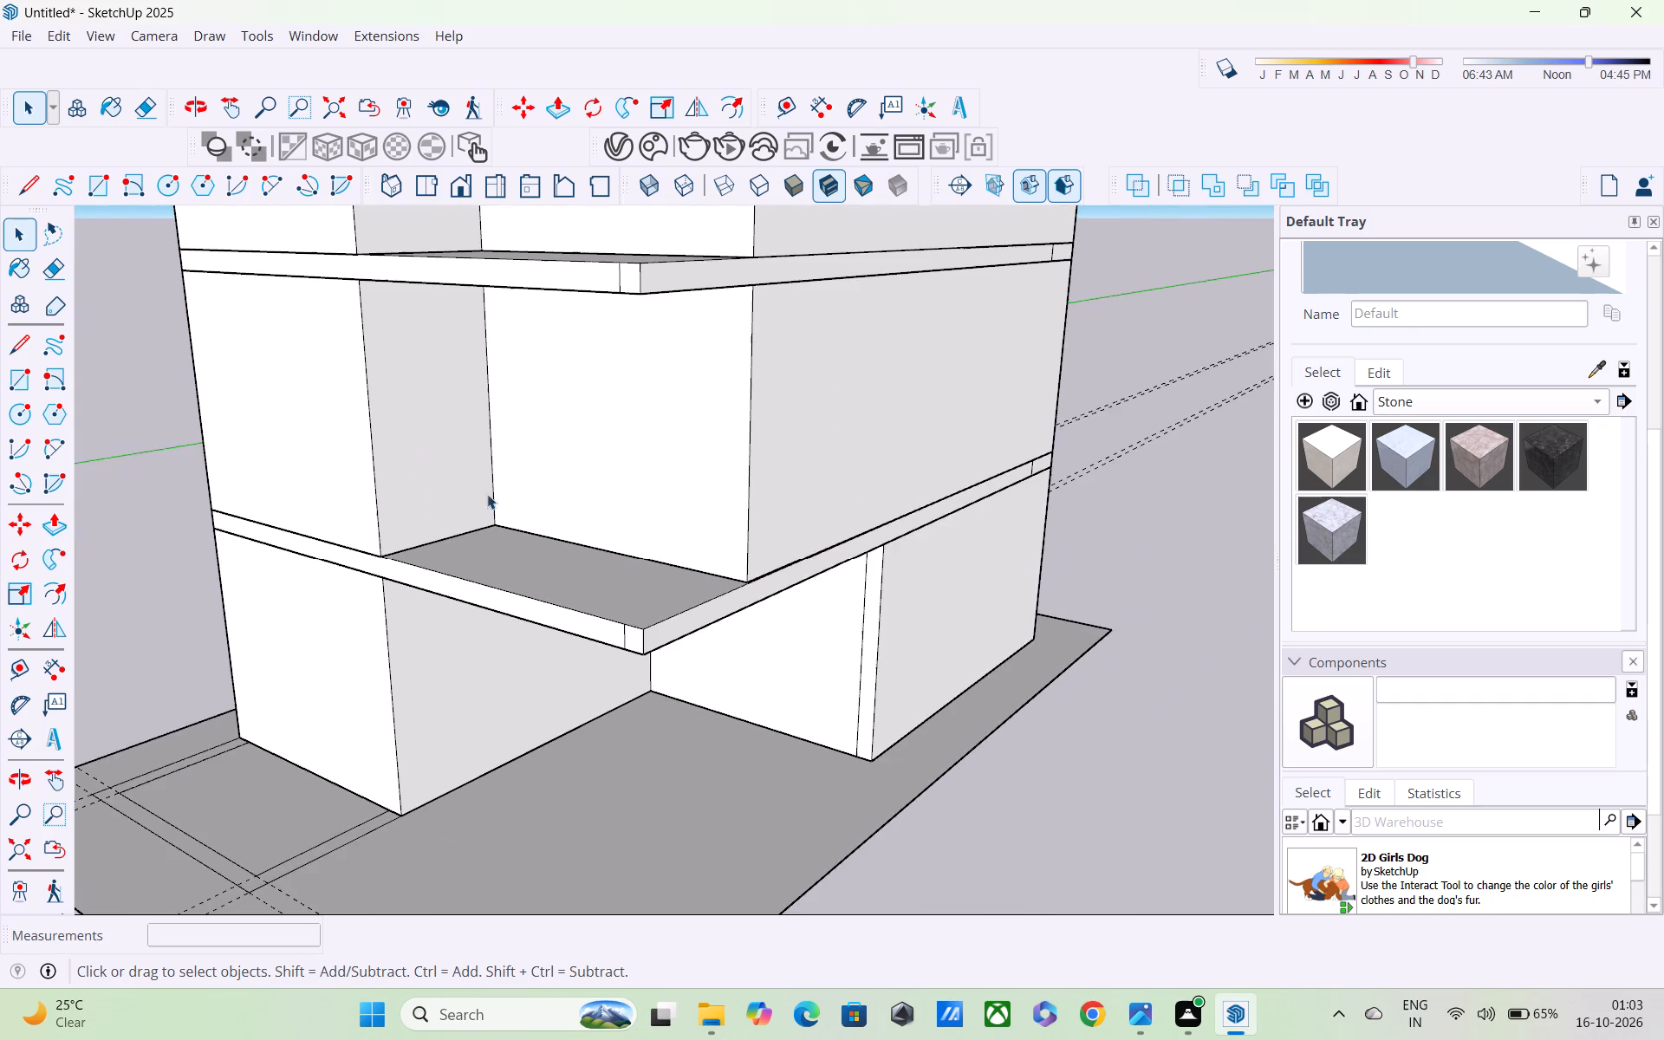
pyautogui.moveTo(575, 459); pyautogui.dragTo(350, 463, button='middle')
pyautogui.scroll(3, 358, 471)
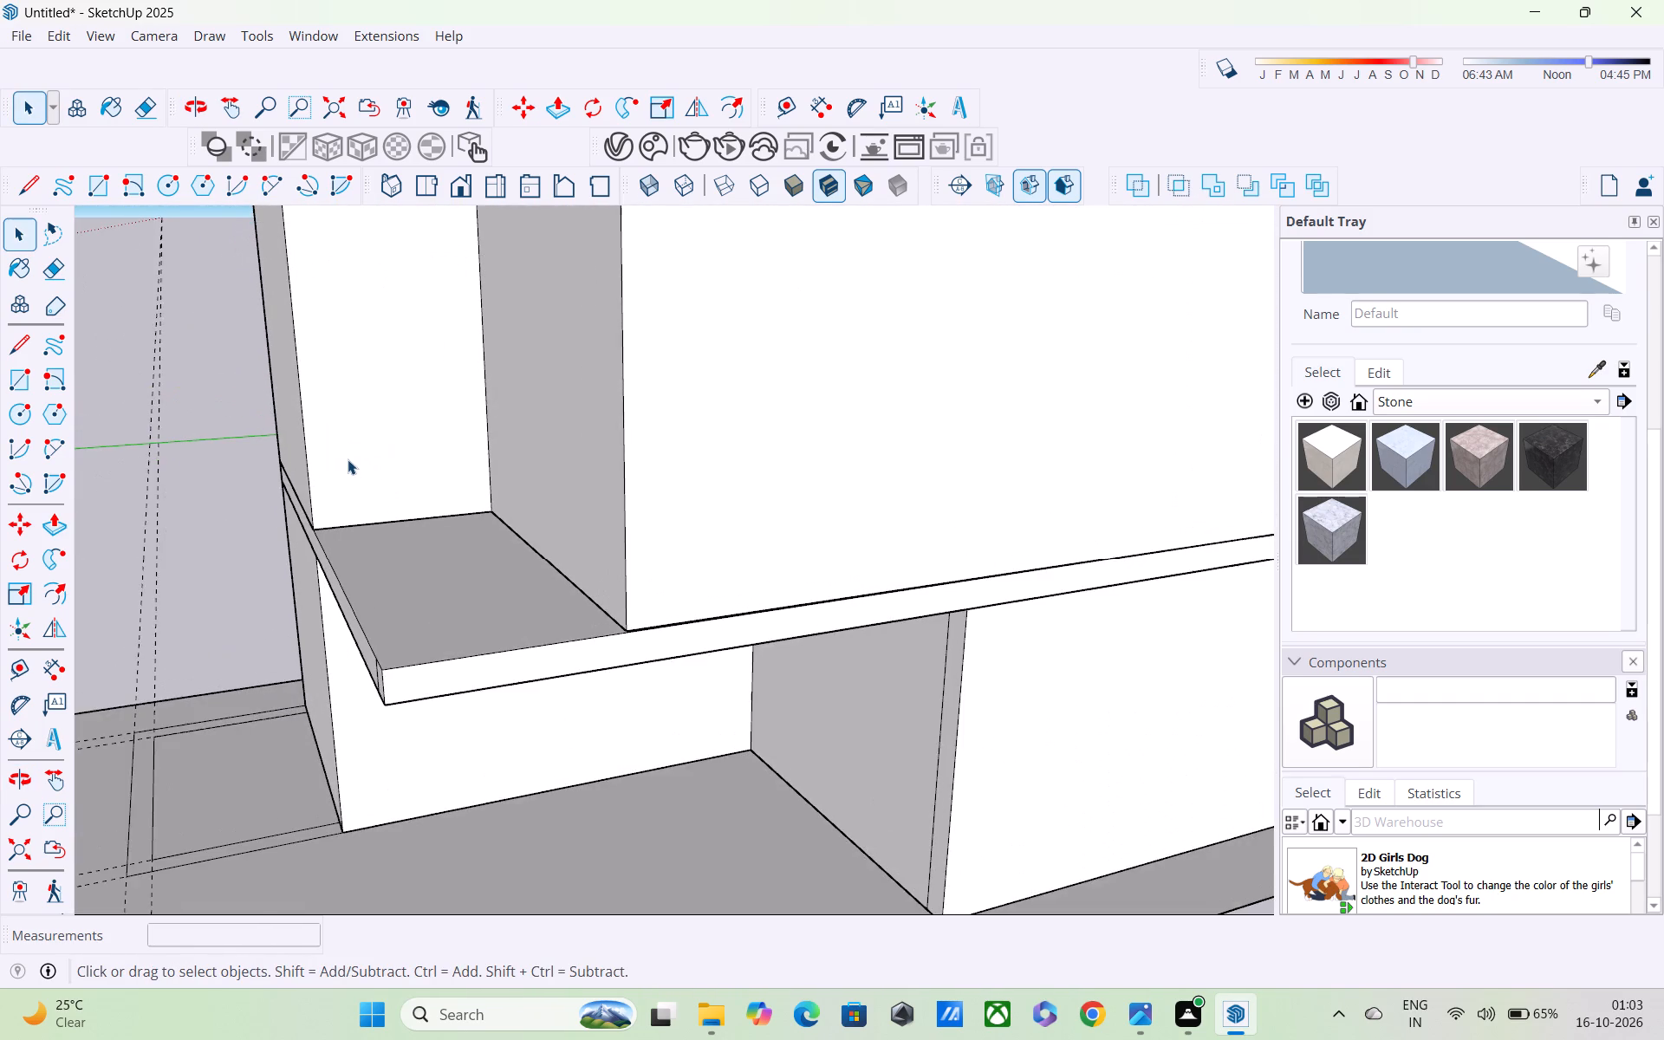
pyautogui.scroll(4, 348, 459)
pyautogui.moveTo(333, 435); pyautogui.dragTo(357, 362, button='middle')
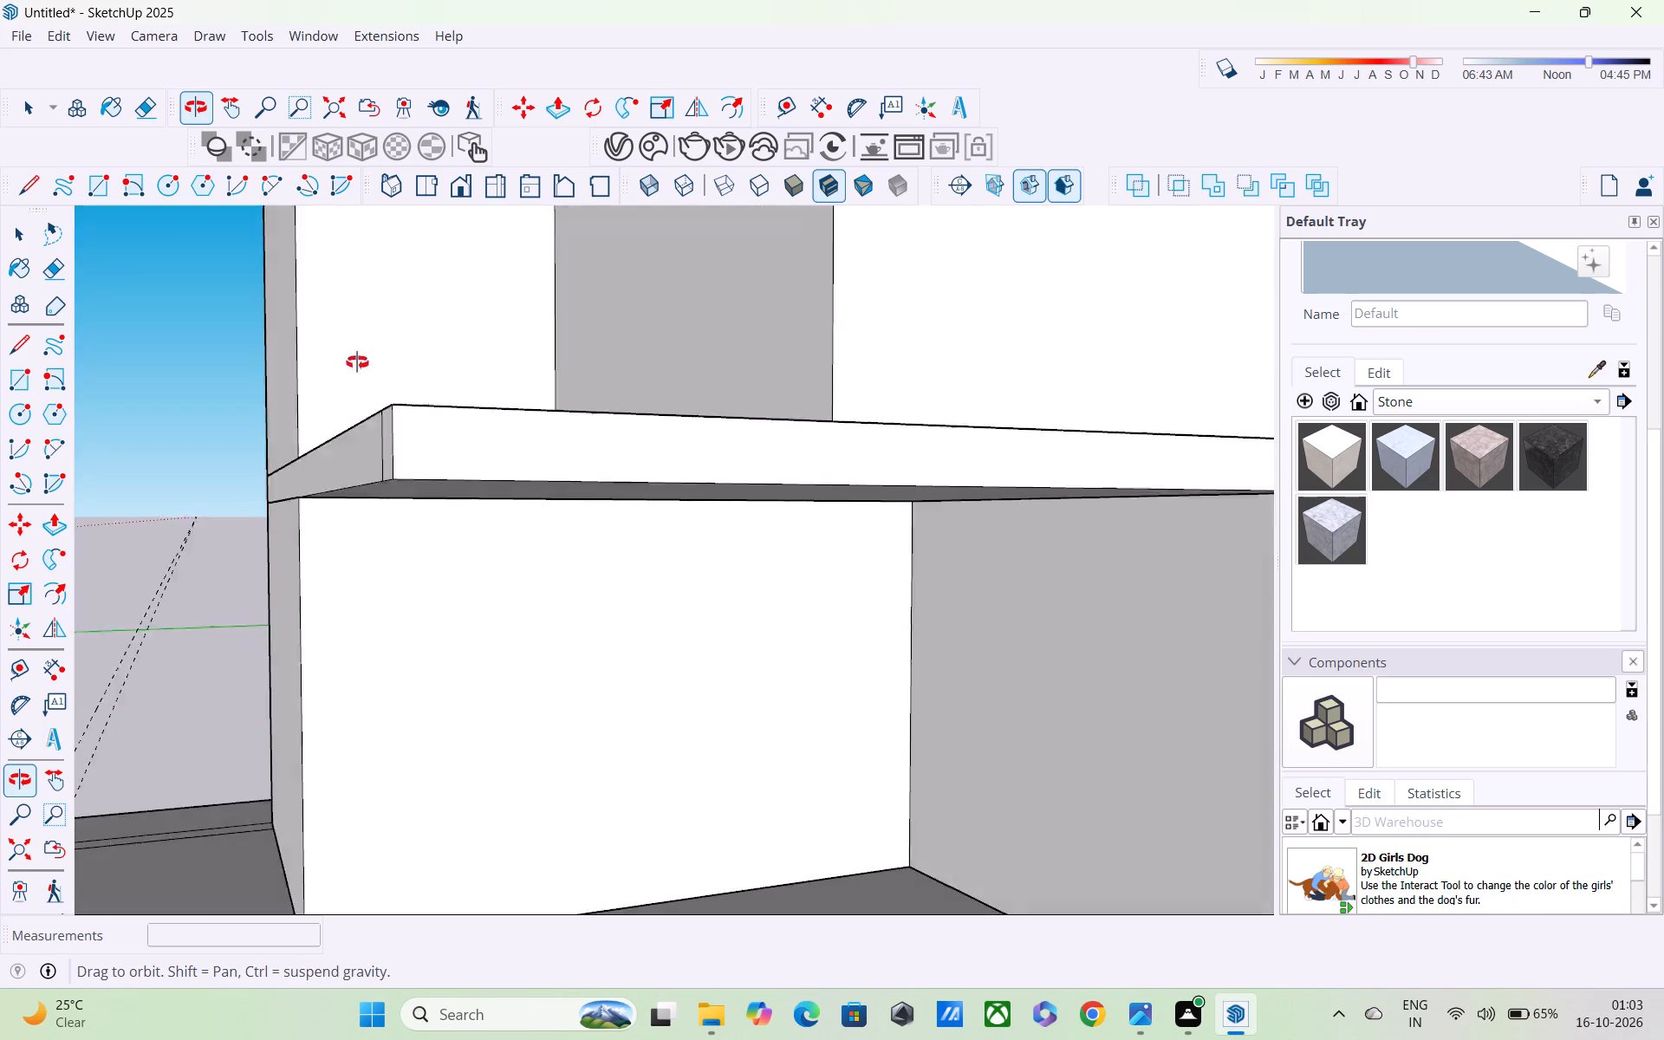
pyautogui.moveTo(357, 362); pyautogui.dragTo(601, 440, button='middle')
pyautogui.scroll(-3, 602, 439)
pyautogui.moveTo(600, 486); pyautogui.dragTo(517, 487, button='middle')
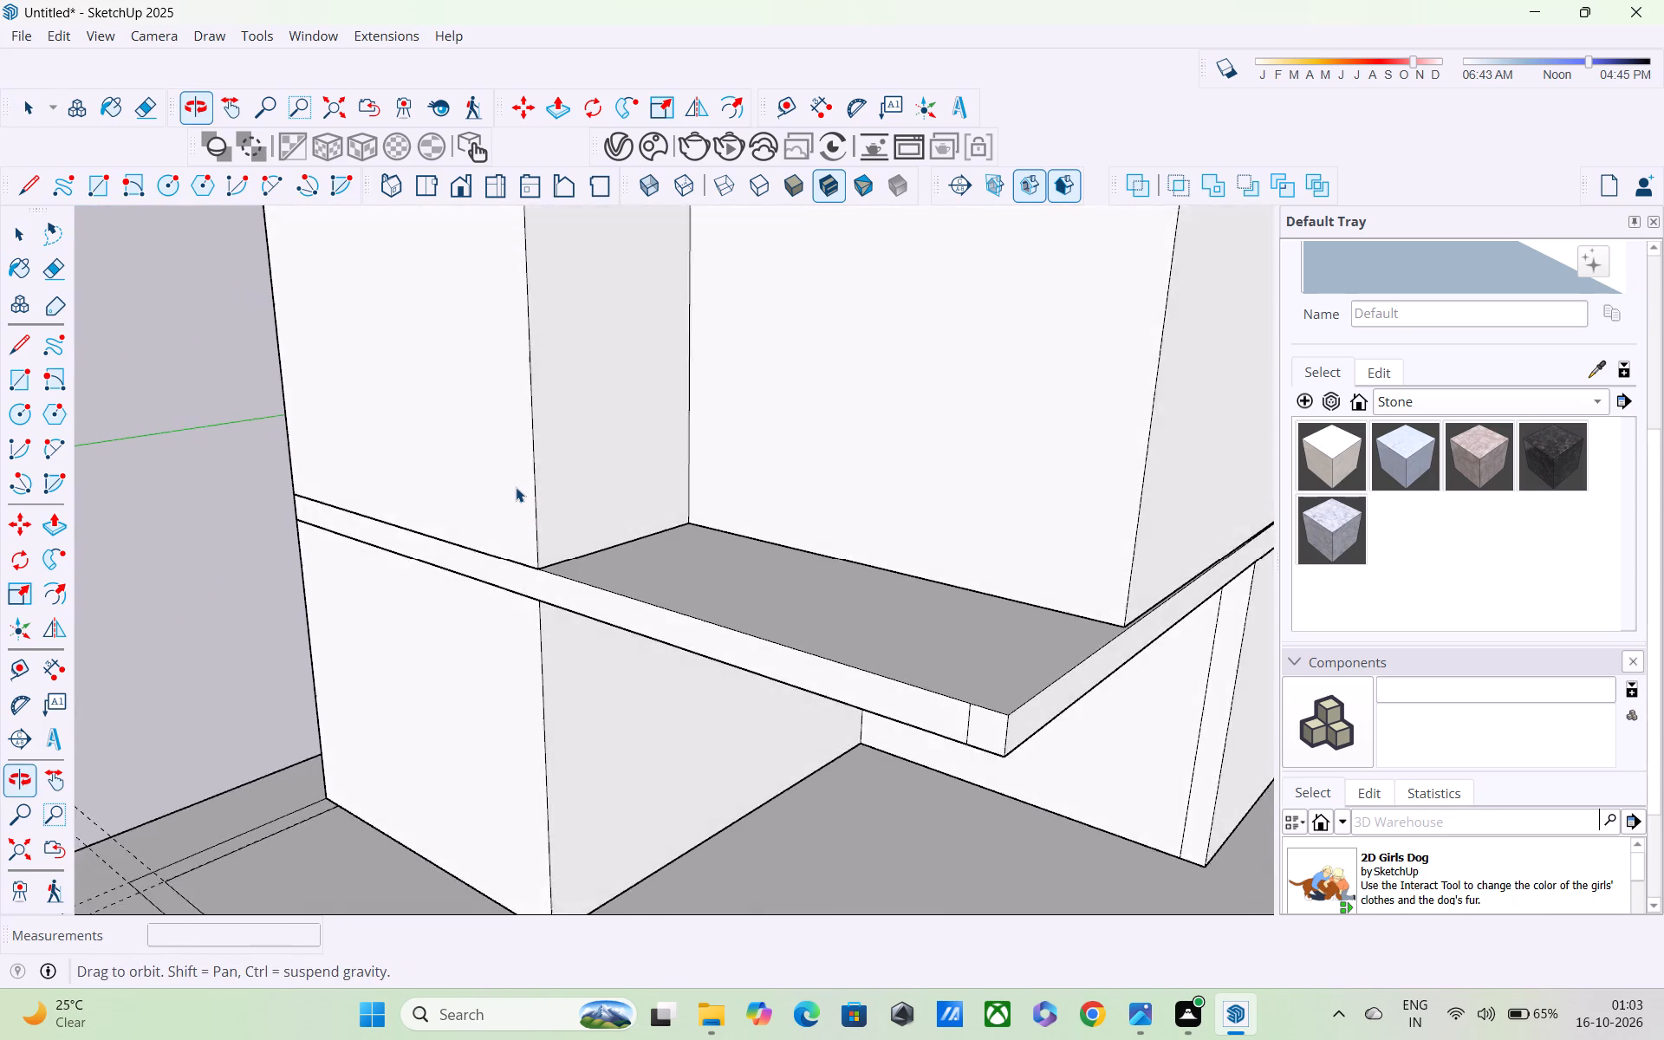
pyautogui.scroll(1, 516, 487)
pyautogui.scroll(-12, 516, 487)
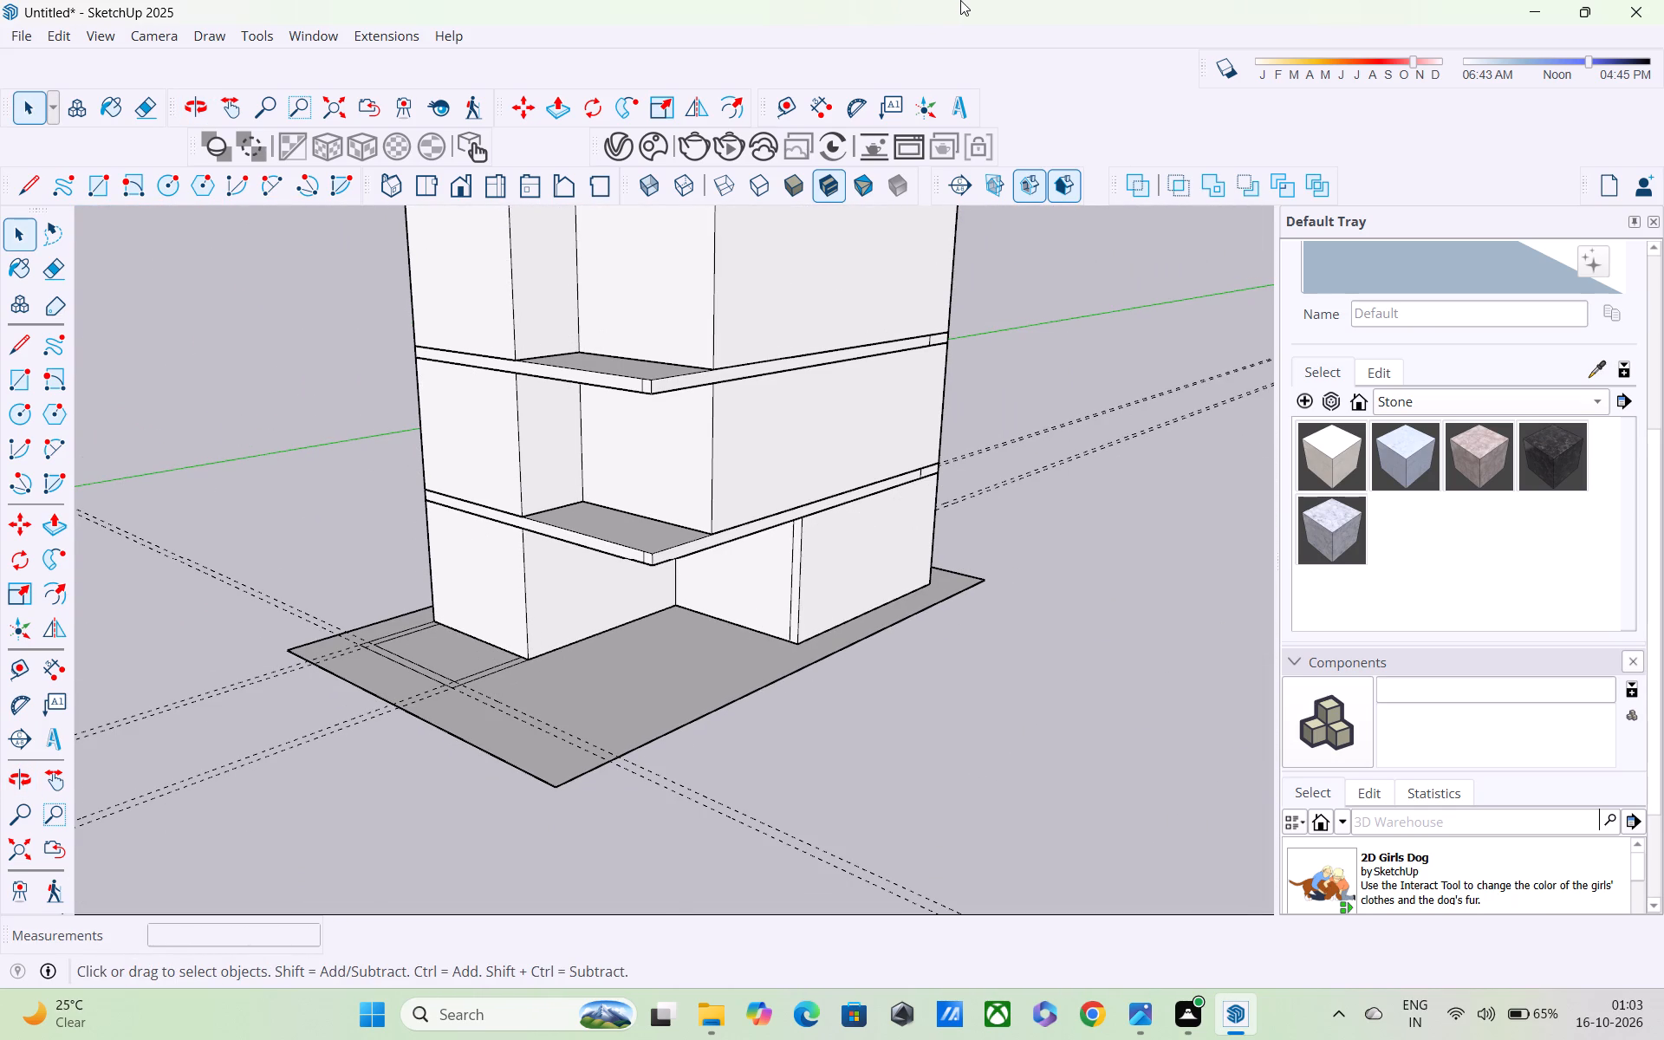
pyautogui.scroll(1, 960, 0)
pyautogui.scroll(-1, 909, 0)
pyautogui.moveTo(897, 10); pyautogui.dragTo(1052, 176, button='middle')
pyautogui.moveTo(476, 558); pyautogui.dragTo(752, 623, button='middle')
pyautogui.scroll(3, 702, 668)
pyautogui.moveTo(602, 746); pyautogui.dragTo(723, 774, button='middle')
pyautogui.scroll(2, 686, 803)
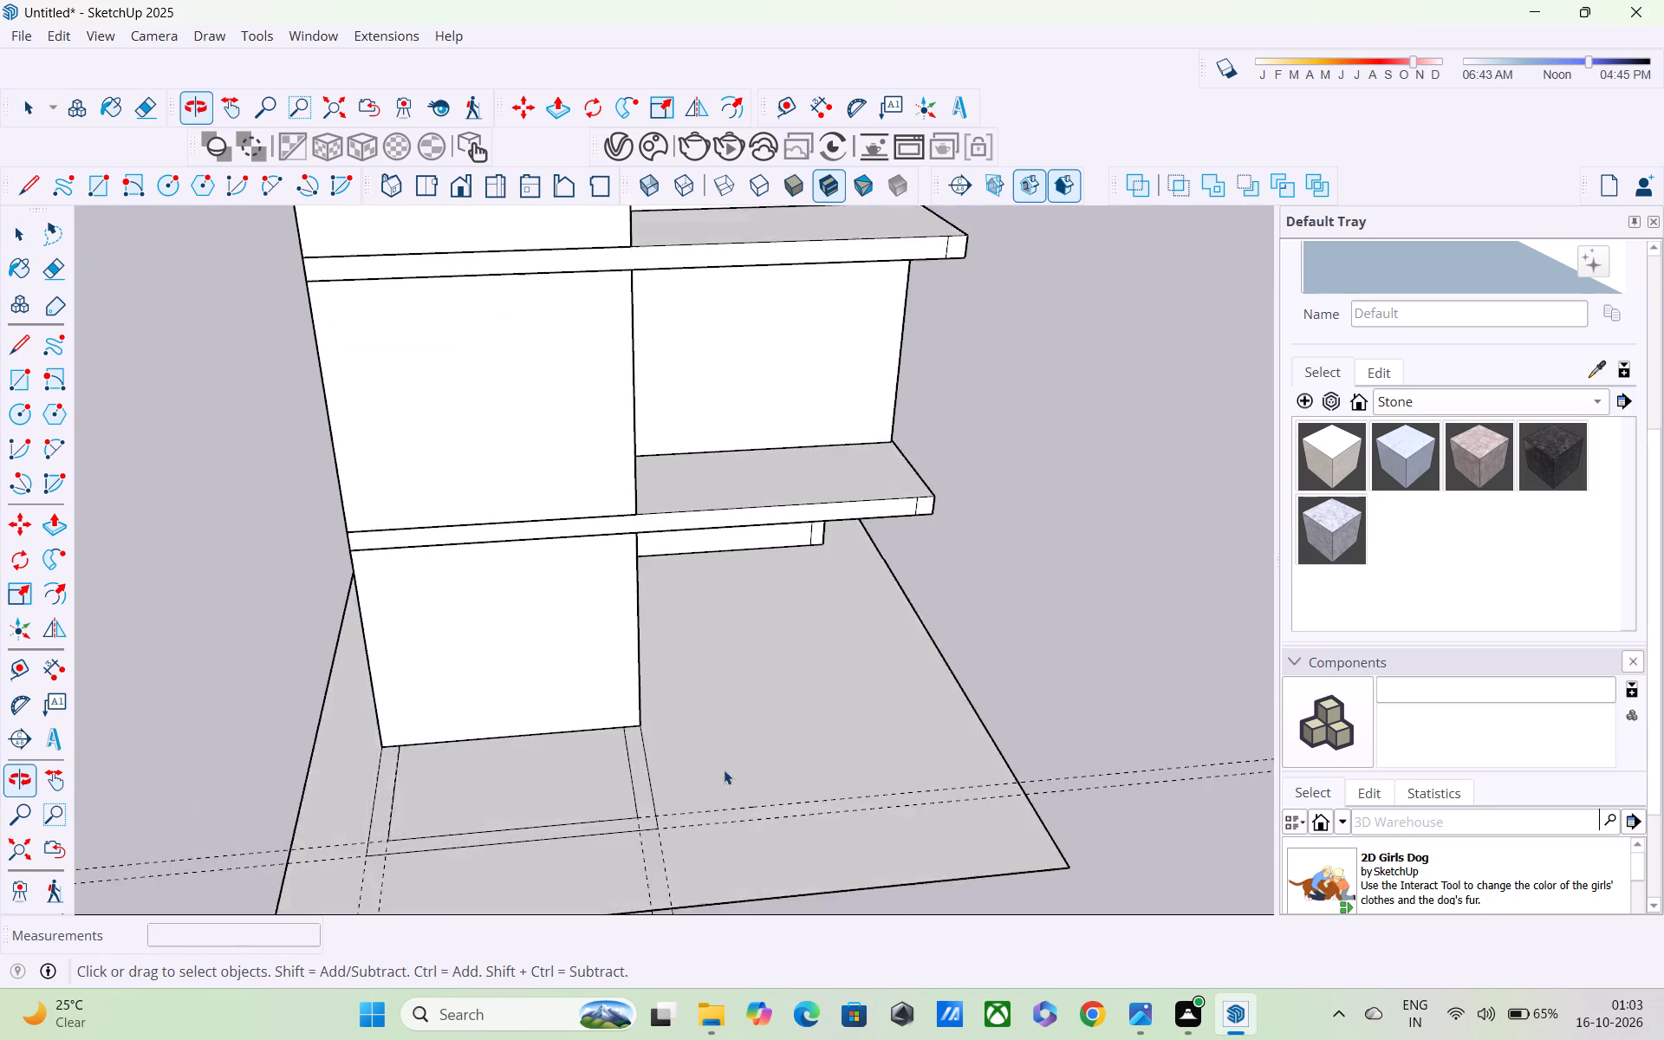
pyautogui.scroll(1, 724, 770)
pyautogui.scroll(4, 633, 760)
pyautogui.scroll(-3, 525, 738)
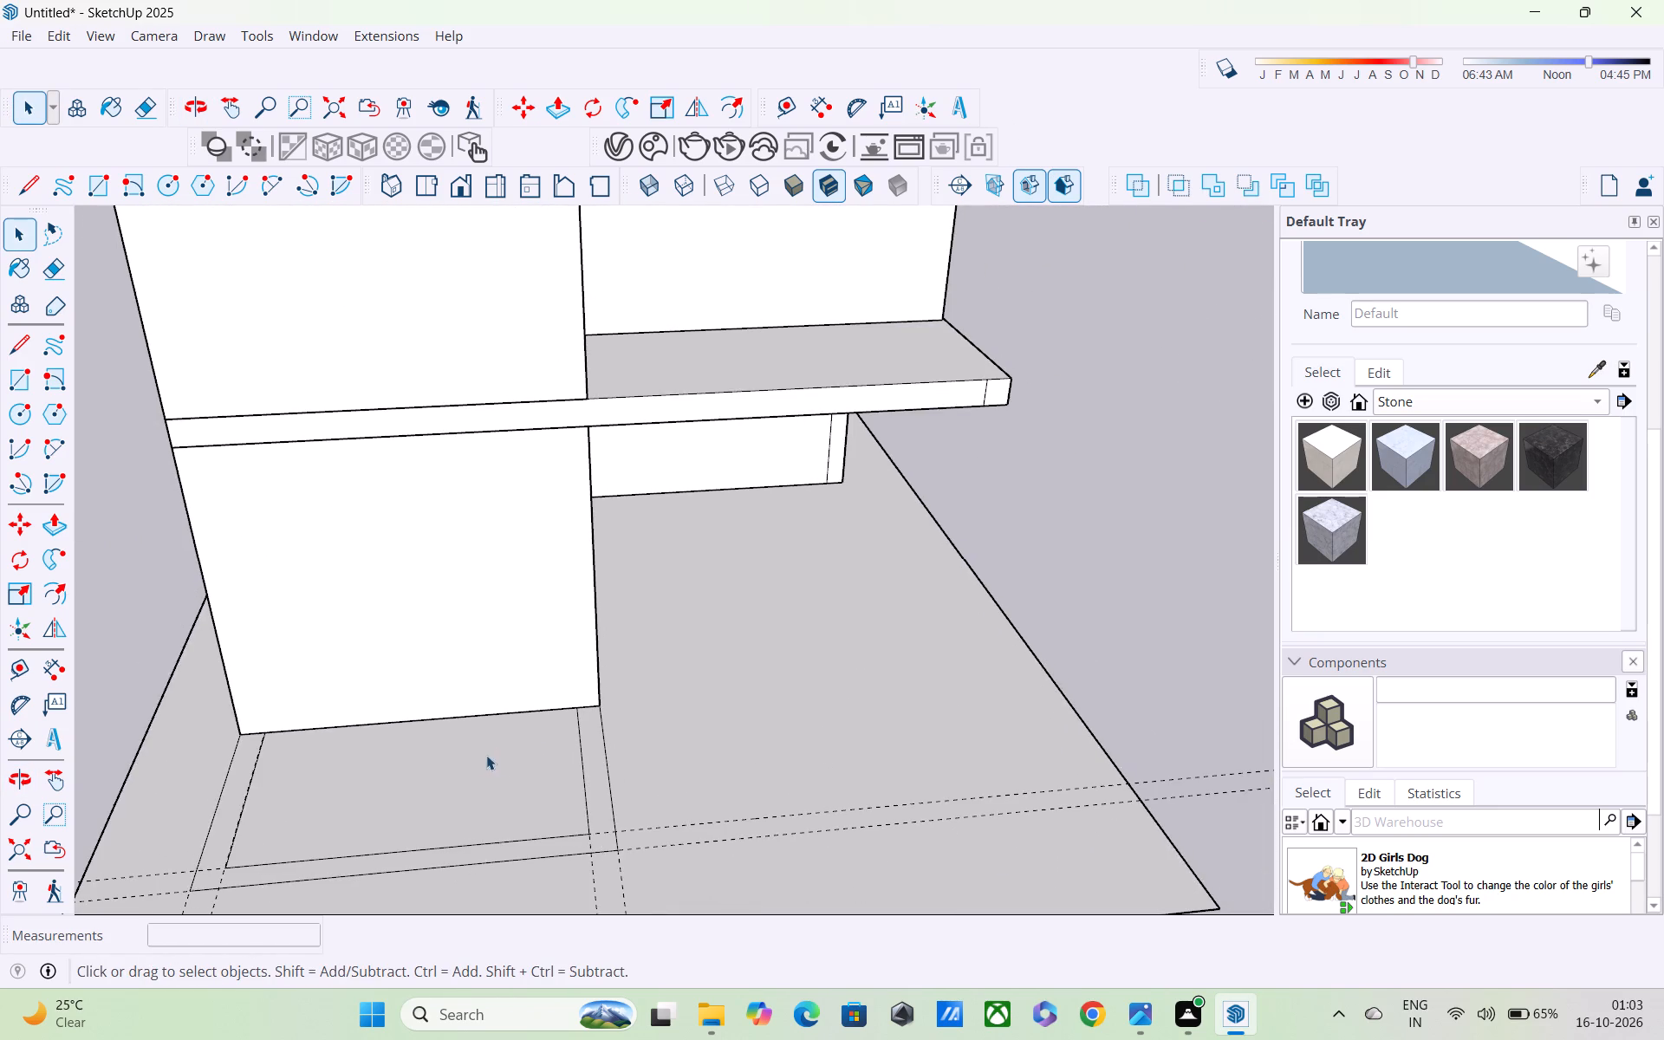
pyautogui.moveTo(487, 758); pyautogui.dragTo(785, 750, button='middle')
pyautogui.scroll(4, 792, 733)
pyautogui.moveTo(720, 778); pyautogui.dragTo(705, 608, button='middle')
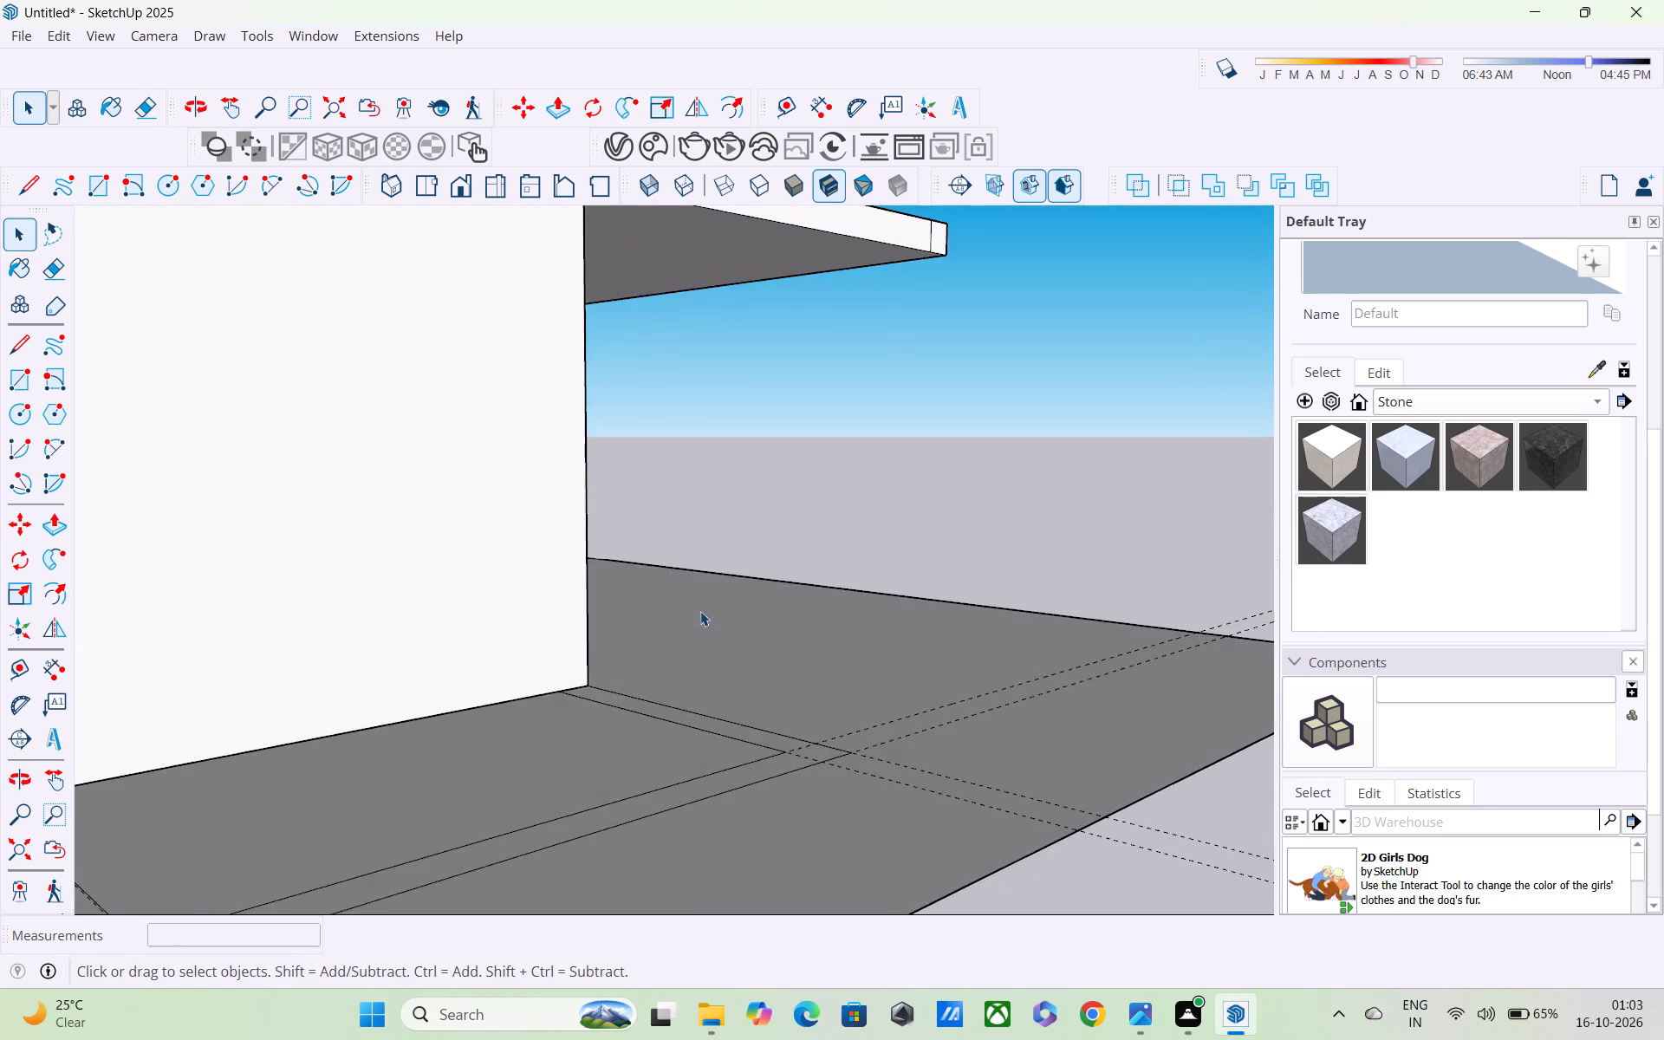
pyautogui.scroll(-5, 699, 612)
pyautogui.moveTo(693, 640); pyautogui.dragTo(430, 718, button='middle')
pyautogui.scroll(1, 677, 660)
pyautogui.scroll(1, 430, 718)
pyautogui.scroll(-5, 427, 718)
pyautogui.moveTo(432, 723); pyautogui.dragTo(411, 774, button='middle')
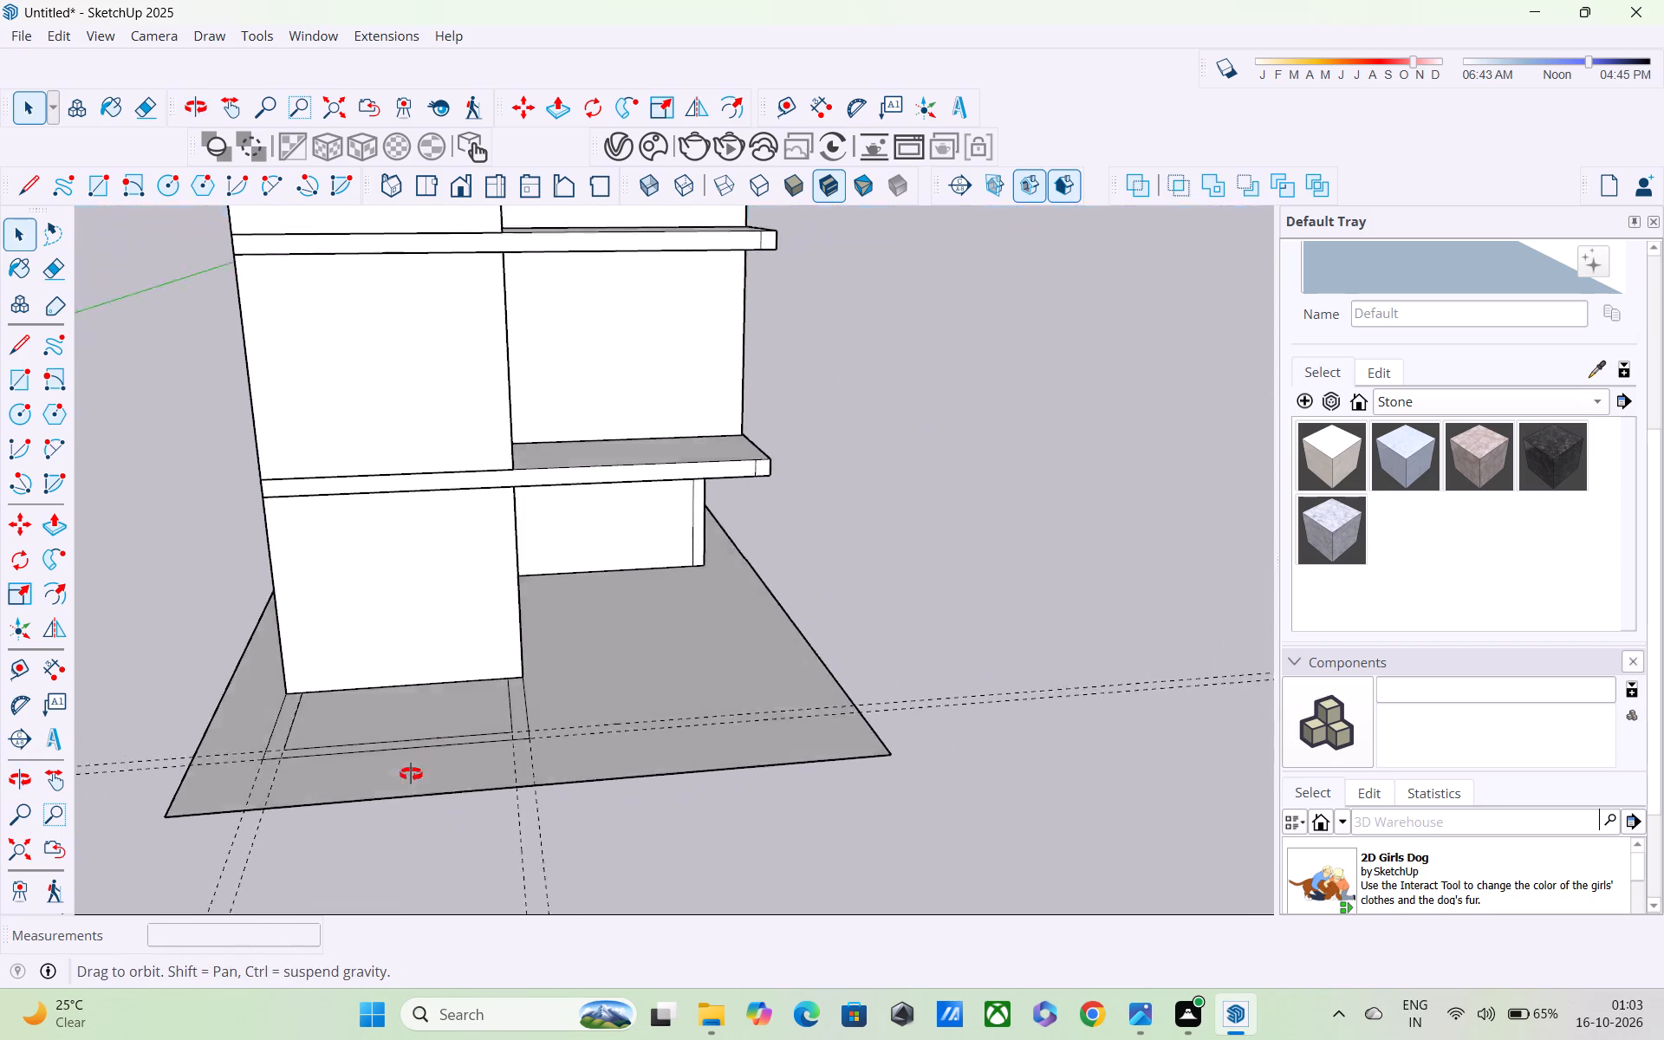
pyautogui.moveTo(411, 774); pyautogui.dragTo(46, 722, button='middle')
pyautogui.scroll(5, 647, 435)
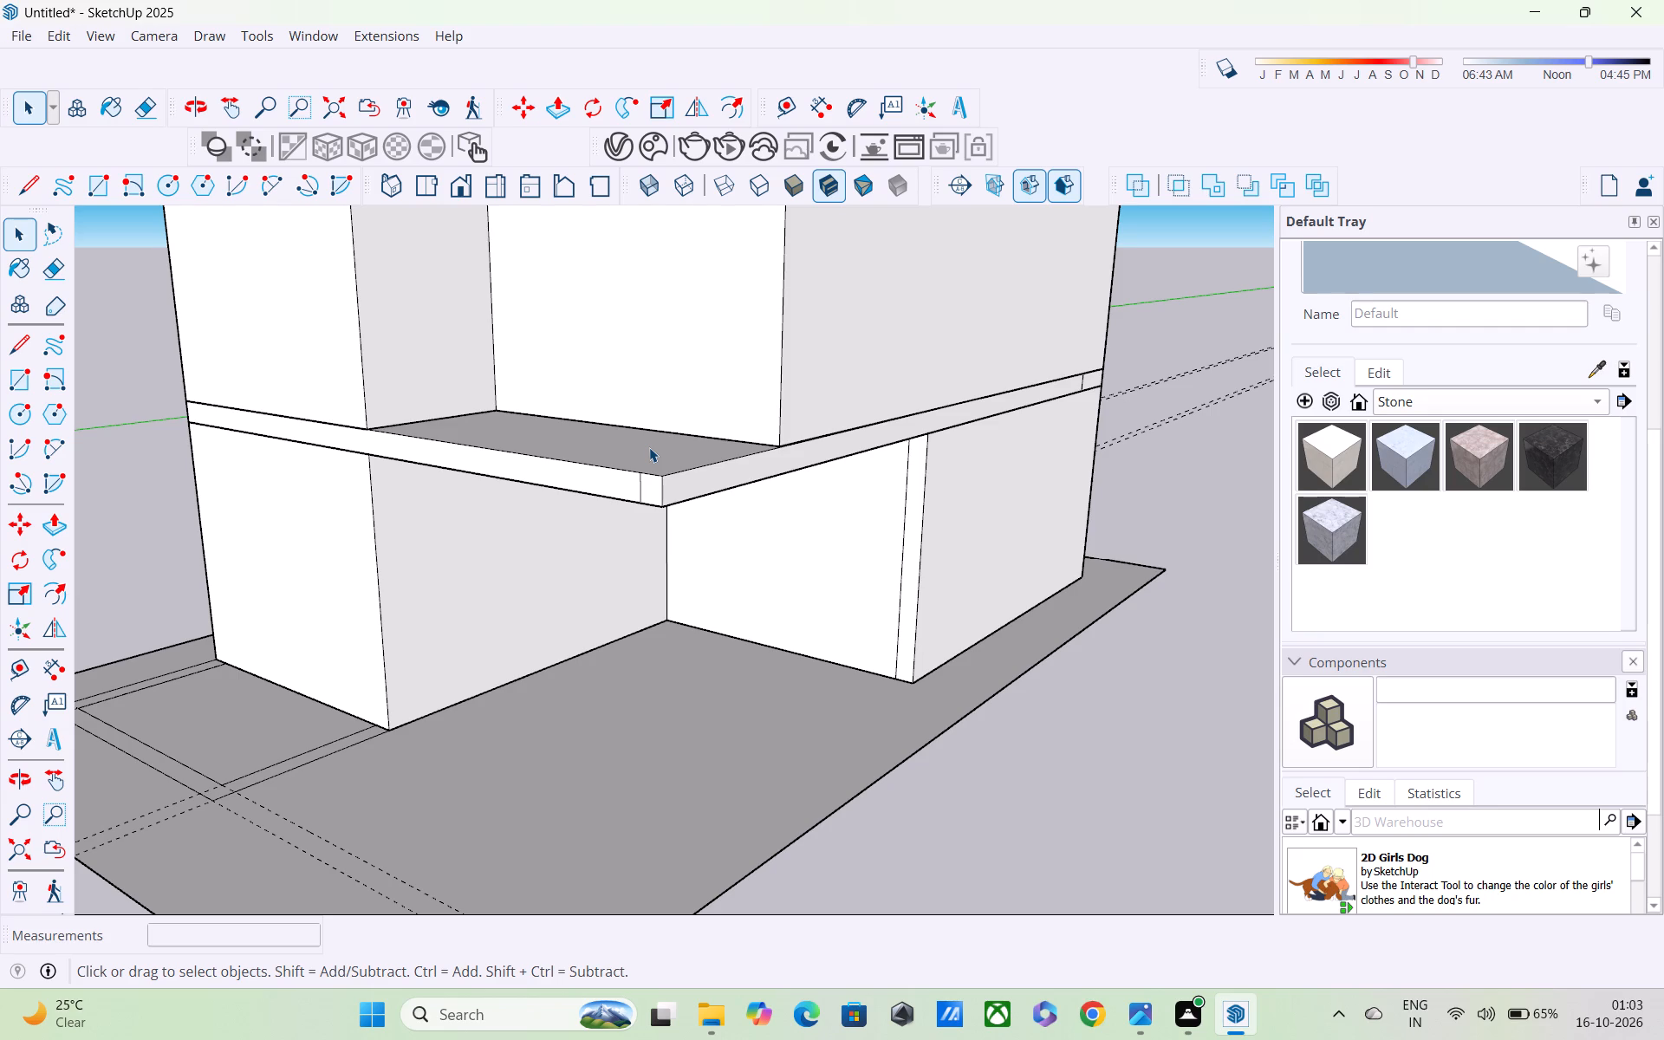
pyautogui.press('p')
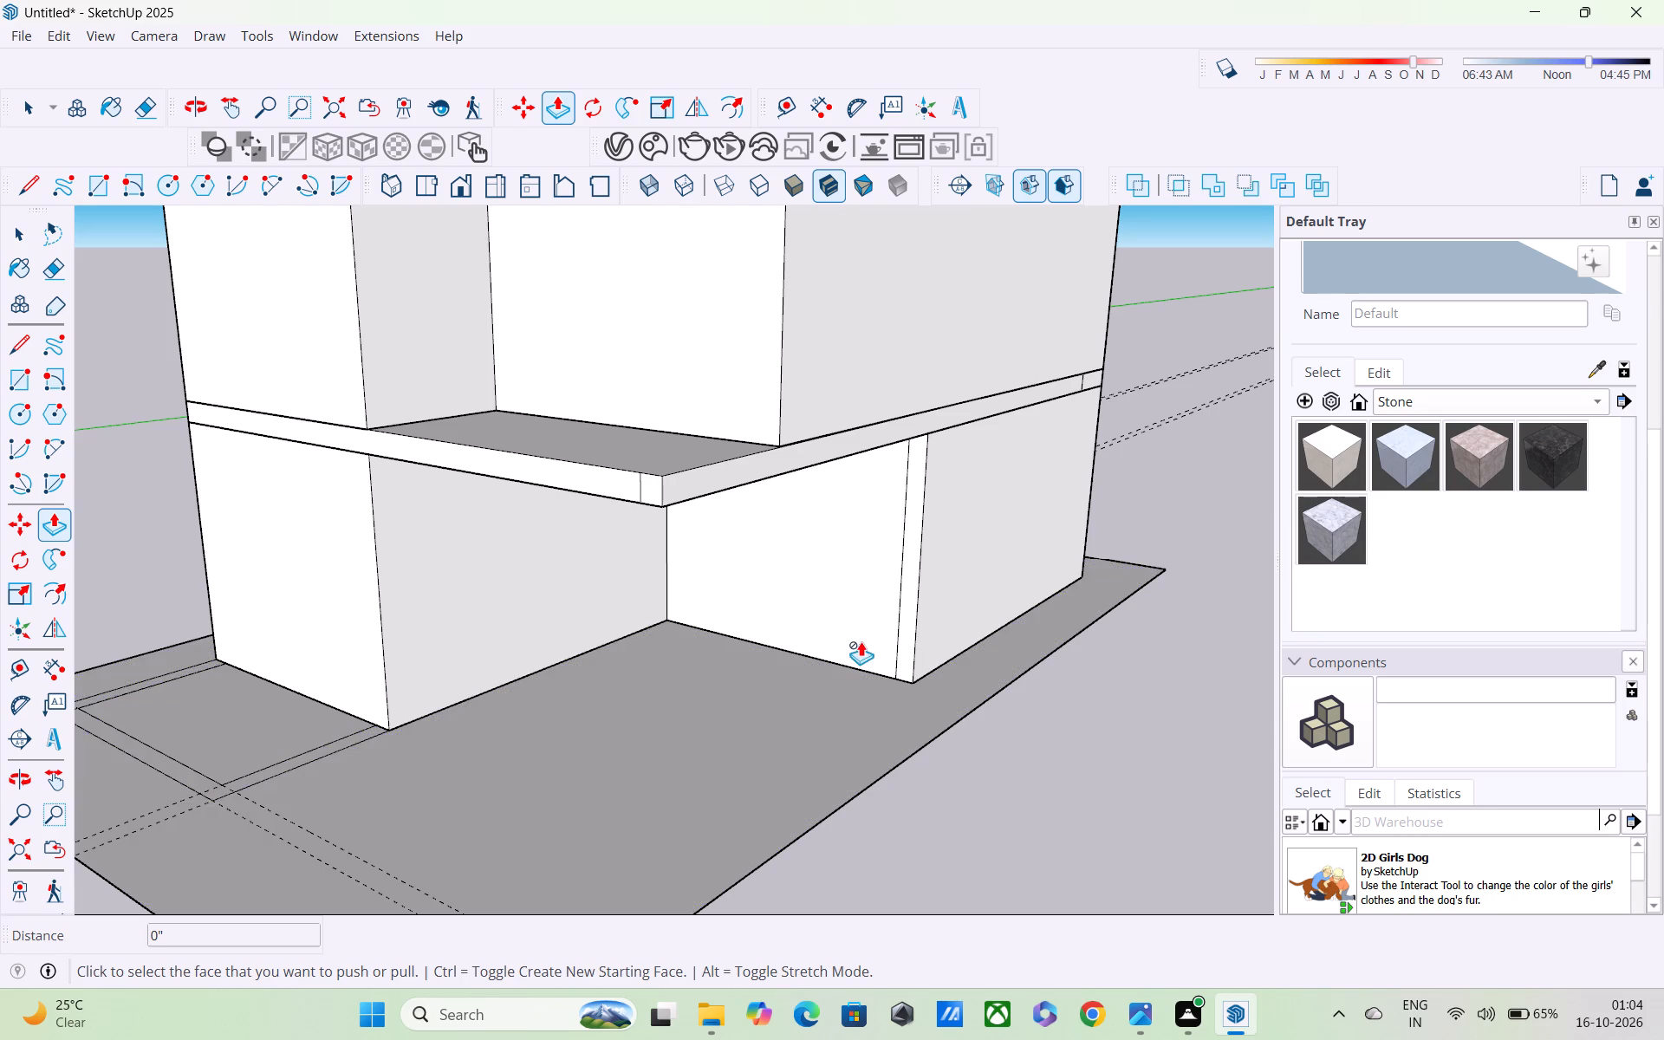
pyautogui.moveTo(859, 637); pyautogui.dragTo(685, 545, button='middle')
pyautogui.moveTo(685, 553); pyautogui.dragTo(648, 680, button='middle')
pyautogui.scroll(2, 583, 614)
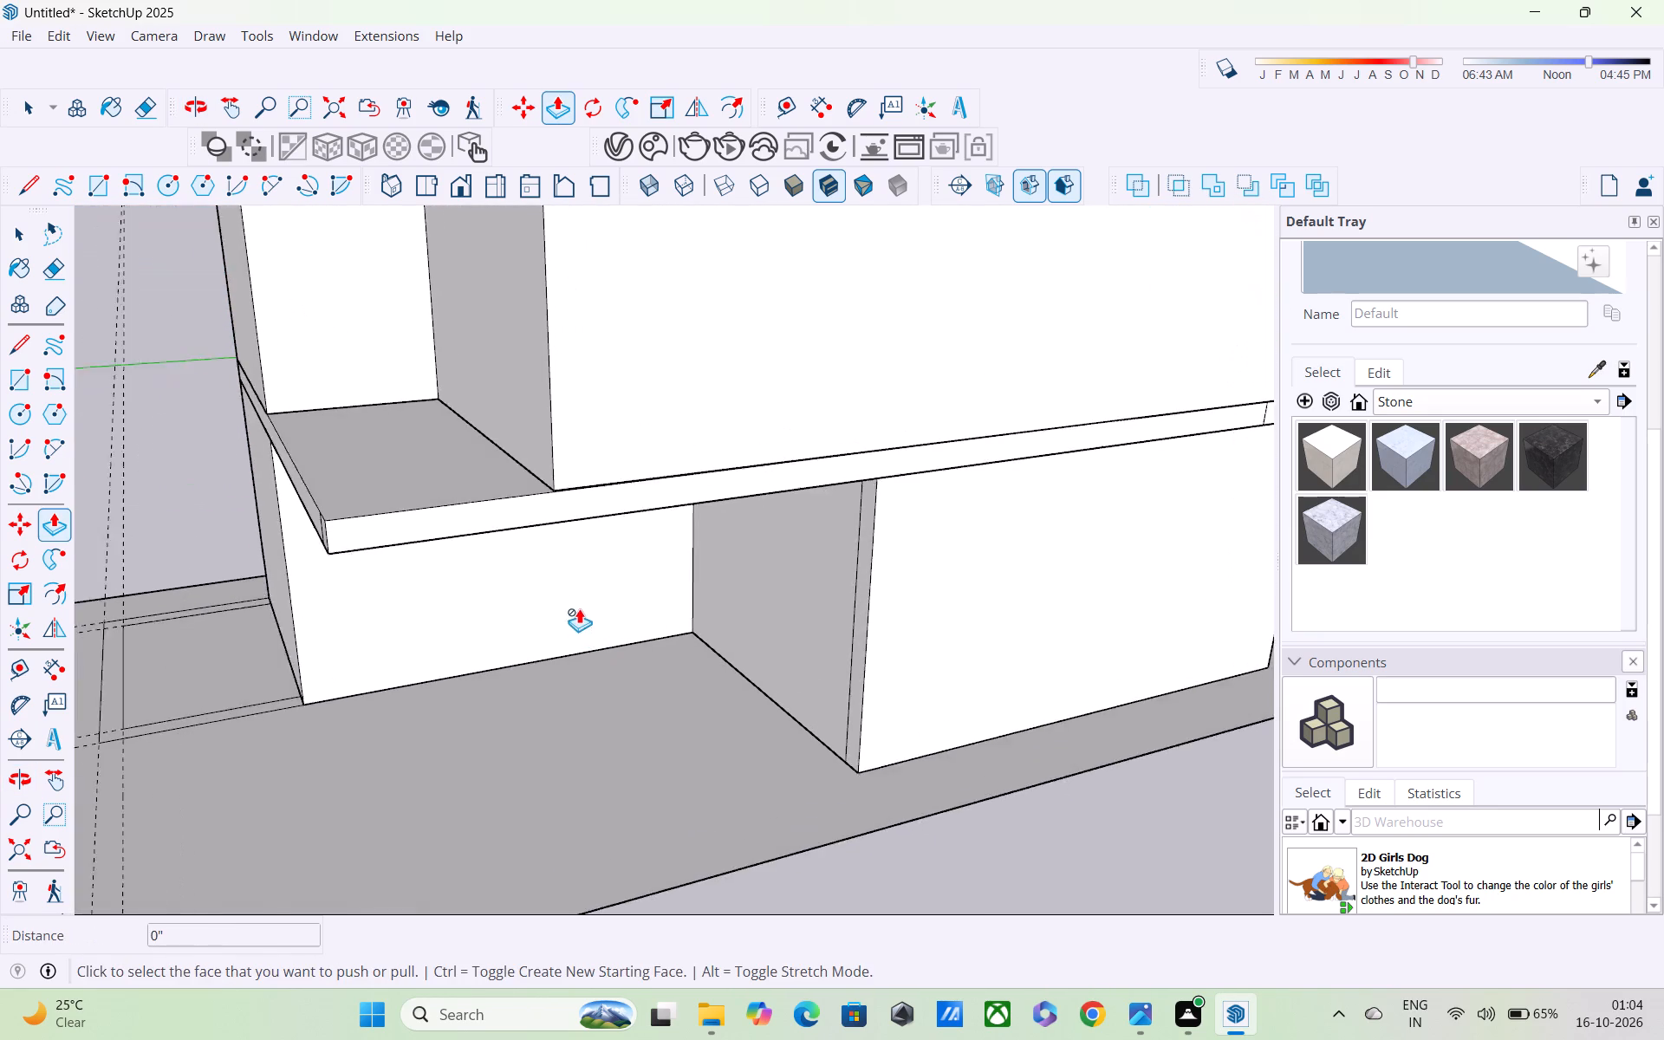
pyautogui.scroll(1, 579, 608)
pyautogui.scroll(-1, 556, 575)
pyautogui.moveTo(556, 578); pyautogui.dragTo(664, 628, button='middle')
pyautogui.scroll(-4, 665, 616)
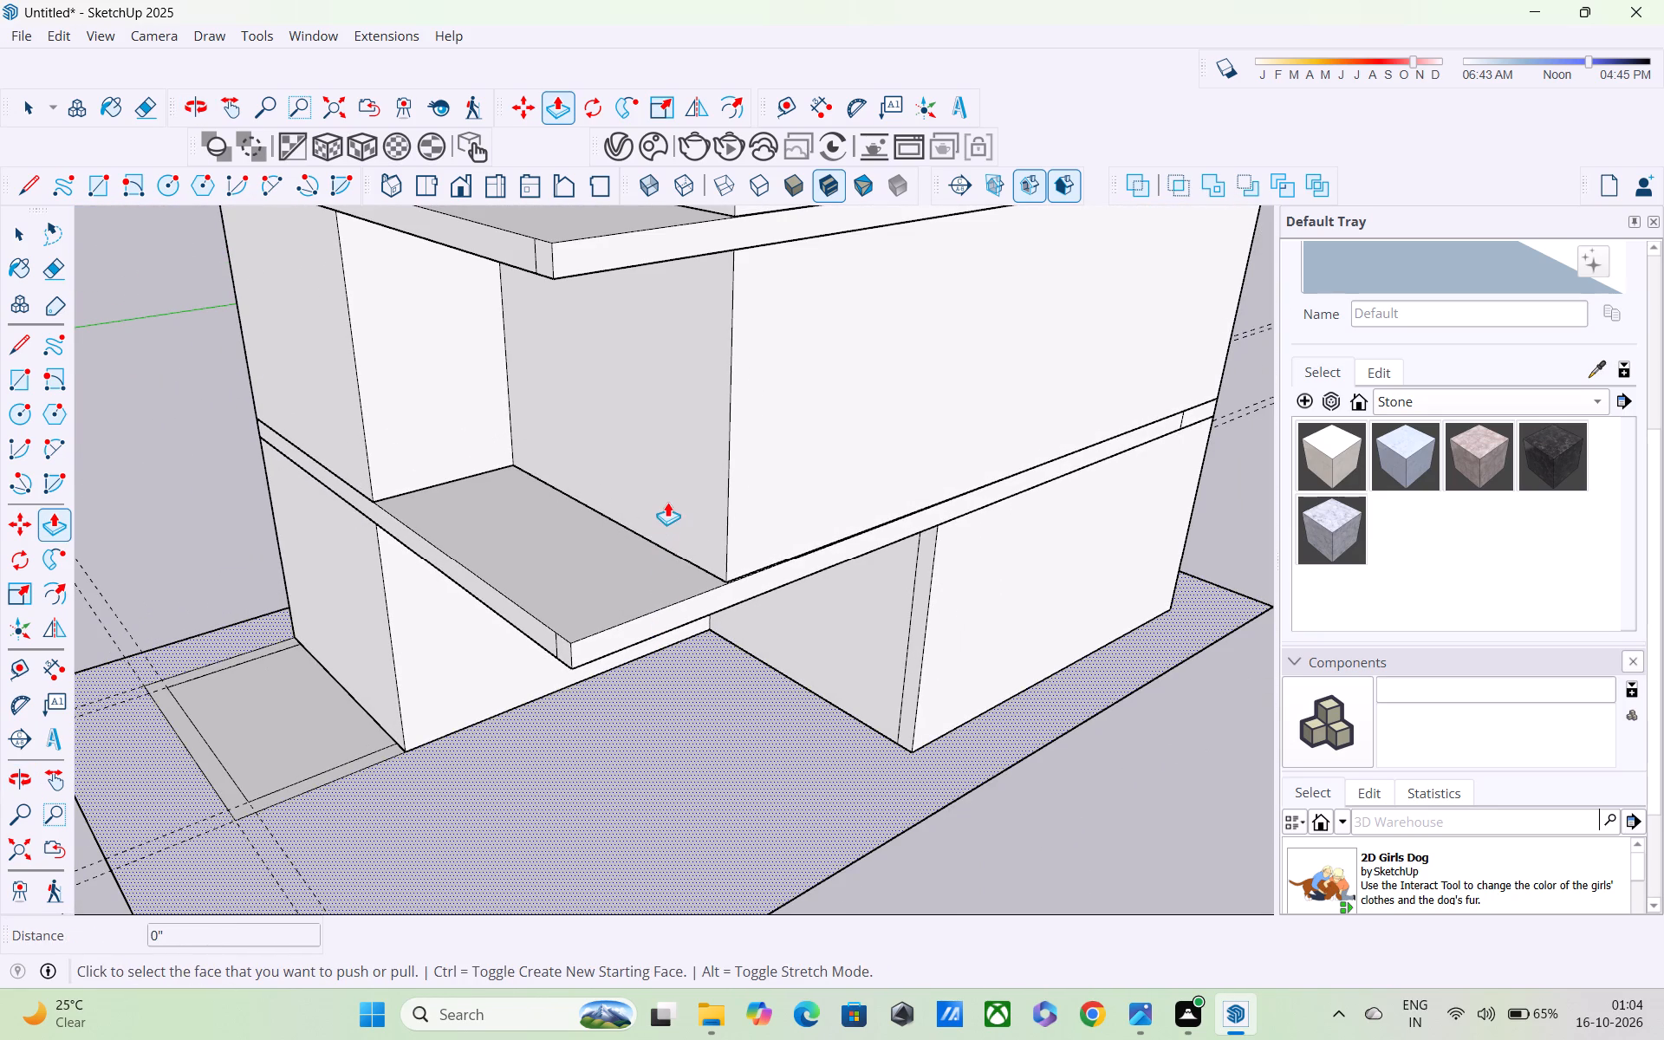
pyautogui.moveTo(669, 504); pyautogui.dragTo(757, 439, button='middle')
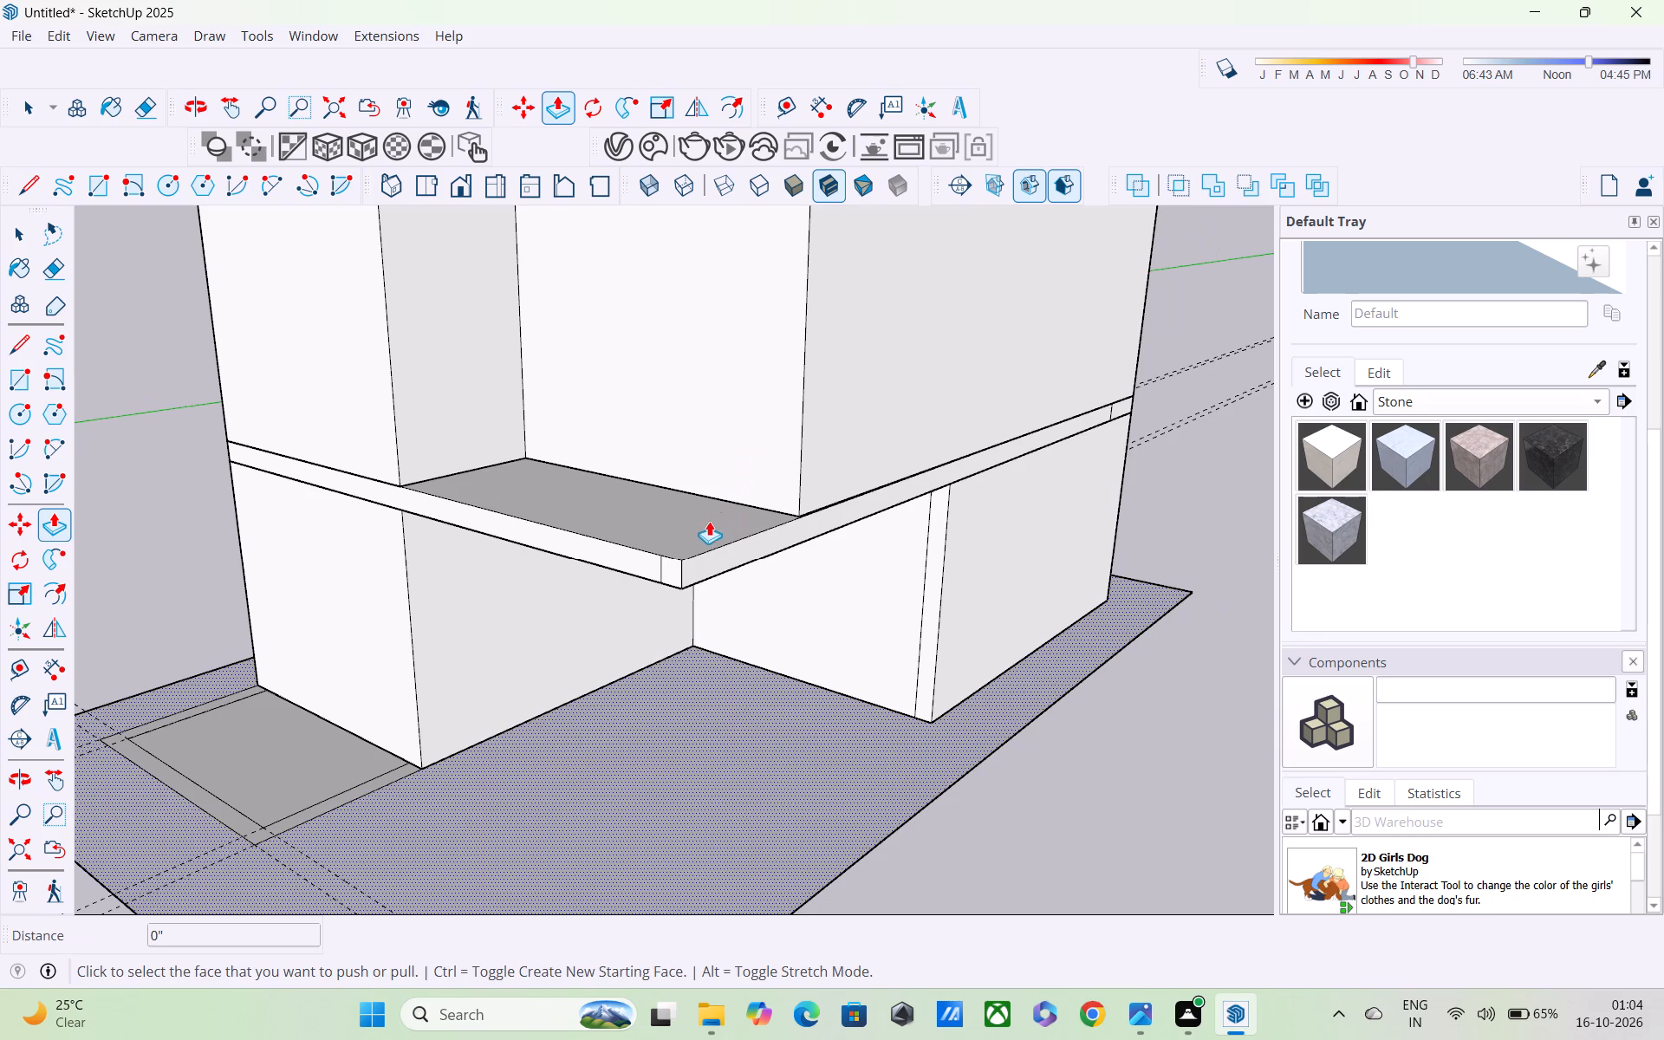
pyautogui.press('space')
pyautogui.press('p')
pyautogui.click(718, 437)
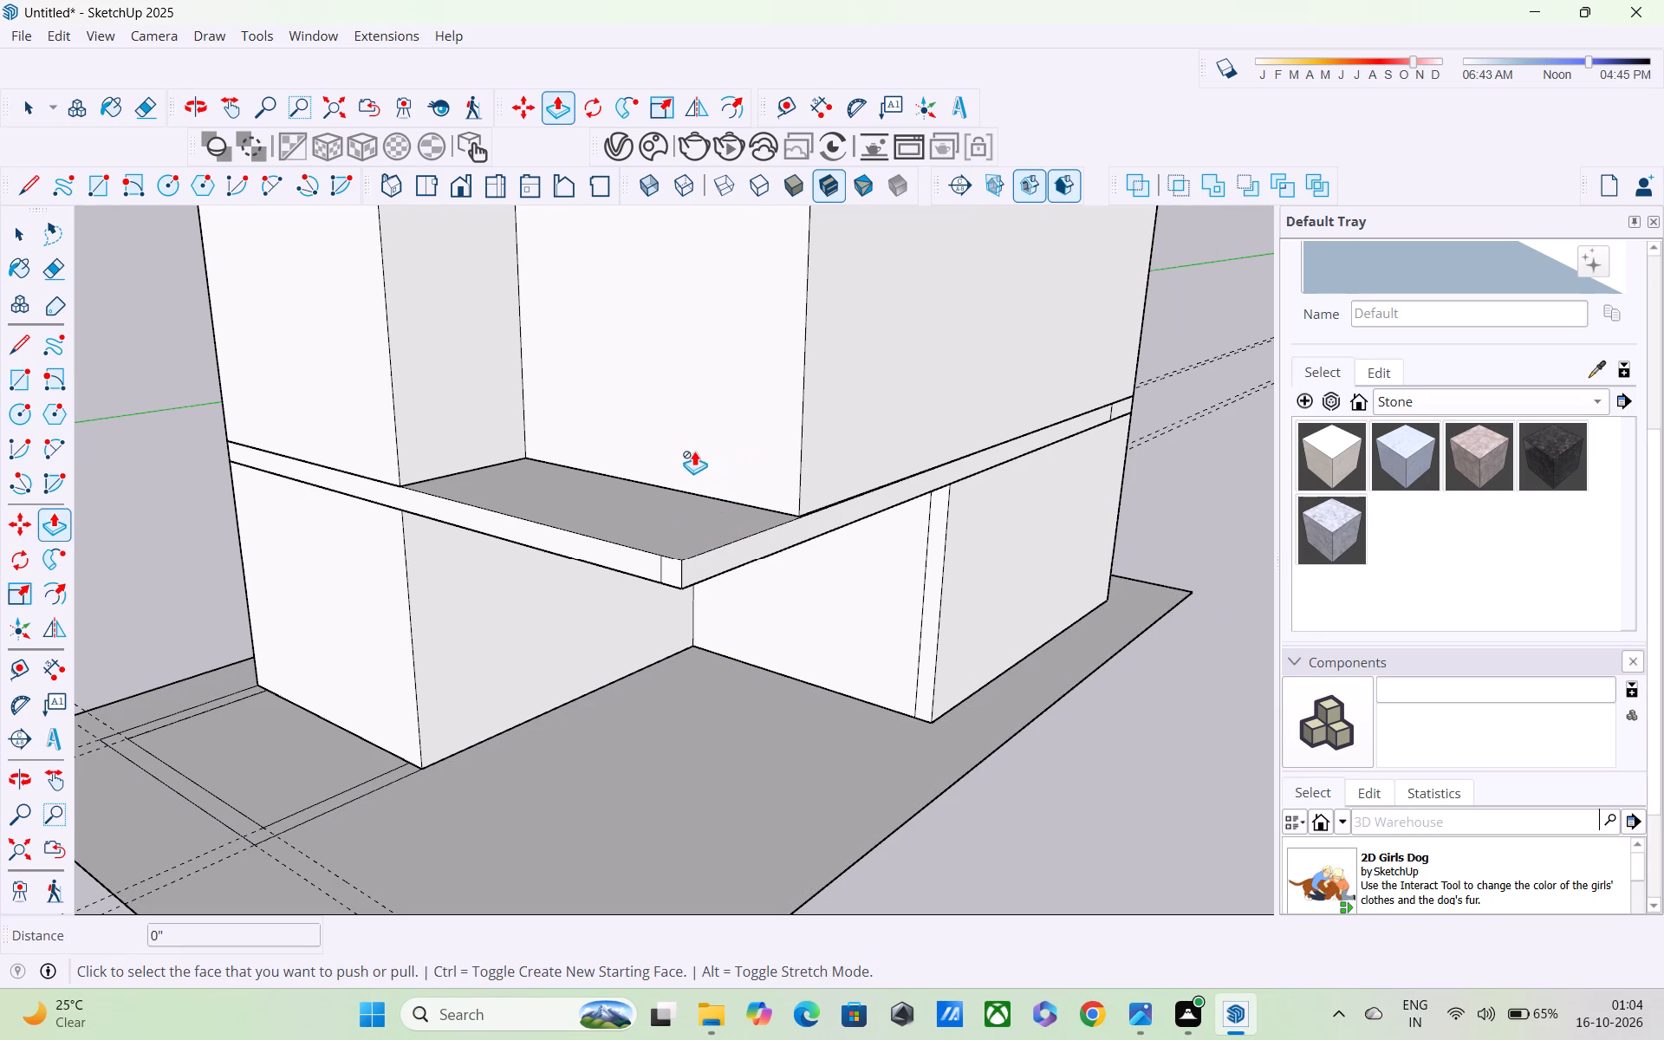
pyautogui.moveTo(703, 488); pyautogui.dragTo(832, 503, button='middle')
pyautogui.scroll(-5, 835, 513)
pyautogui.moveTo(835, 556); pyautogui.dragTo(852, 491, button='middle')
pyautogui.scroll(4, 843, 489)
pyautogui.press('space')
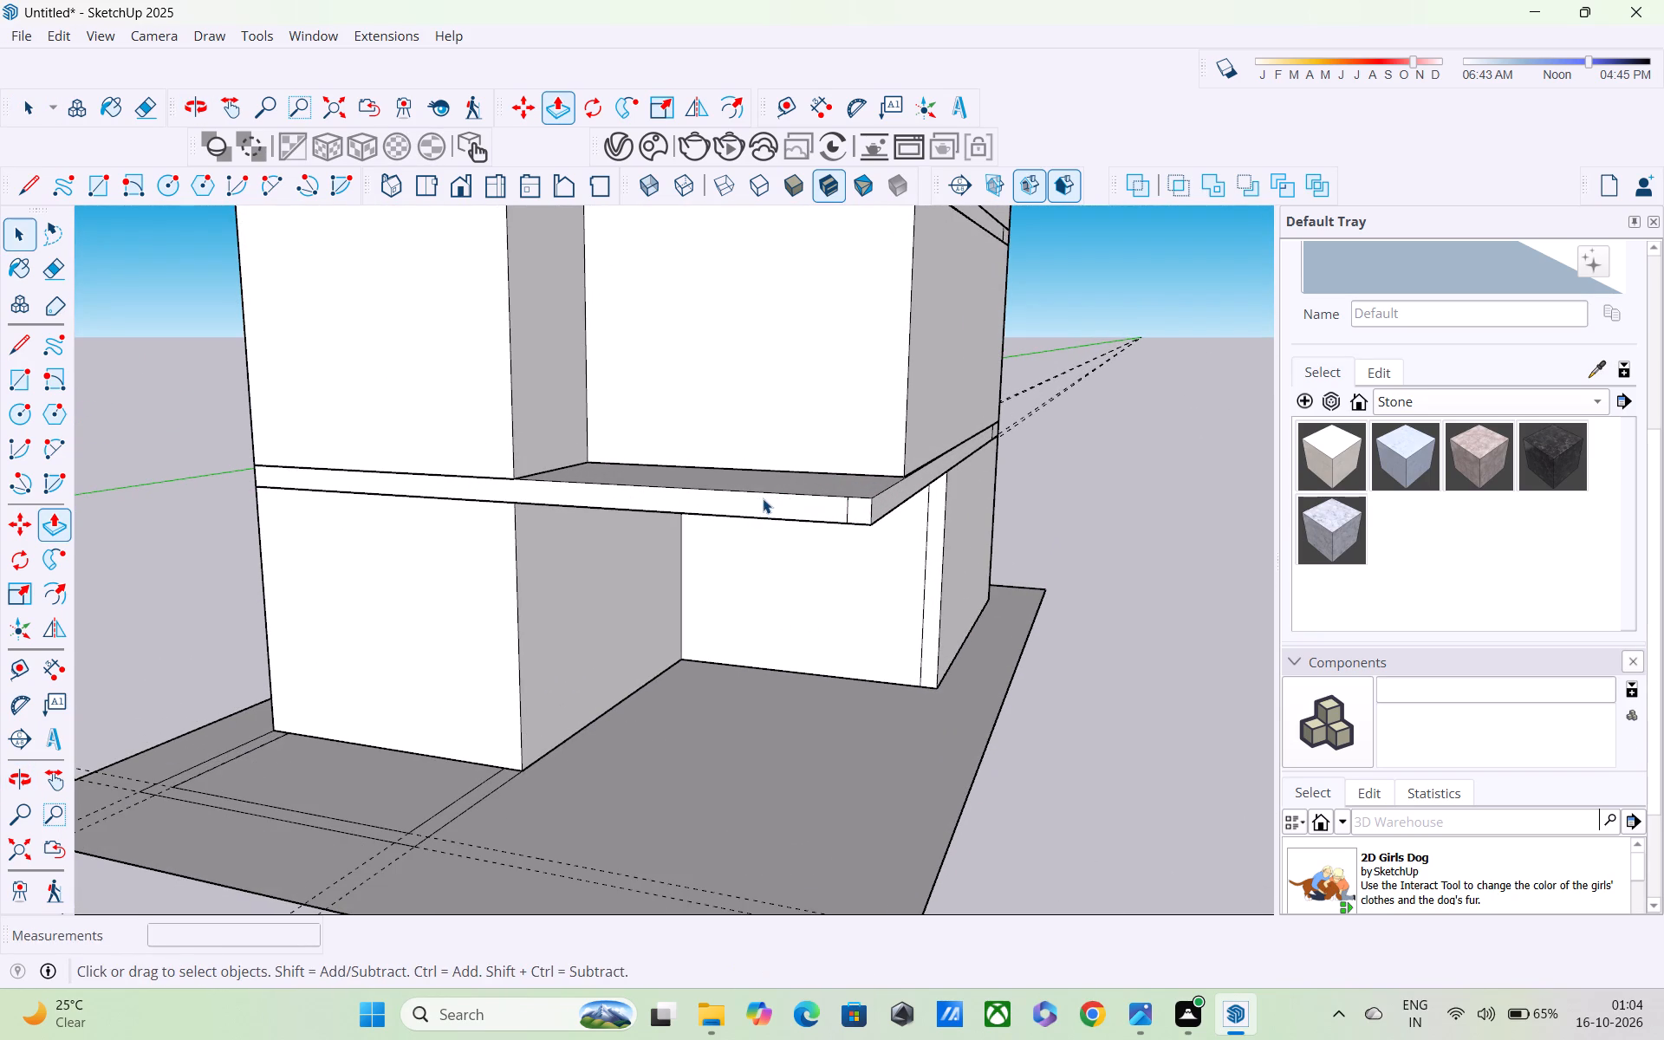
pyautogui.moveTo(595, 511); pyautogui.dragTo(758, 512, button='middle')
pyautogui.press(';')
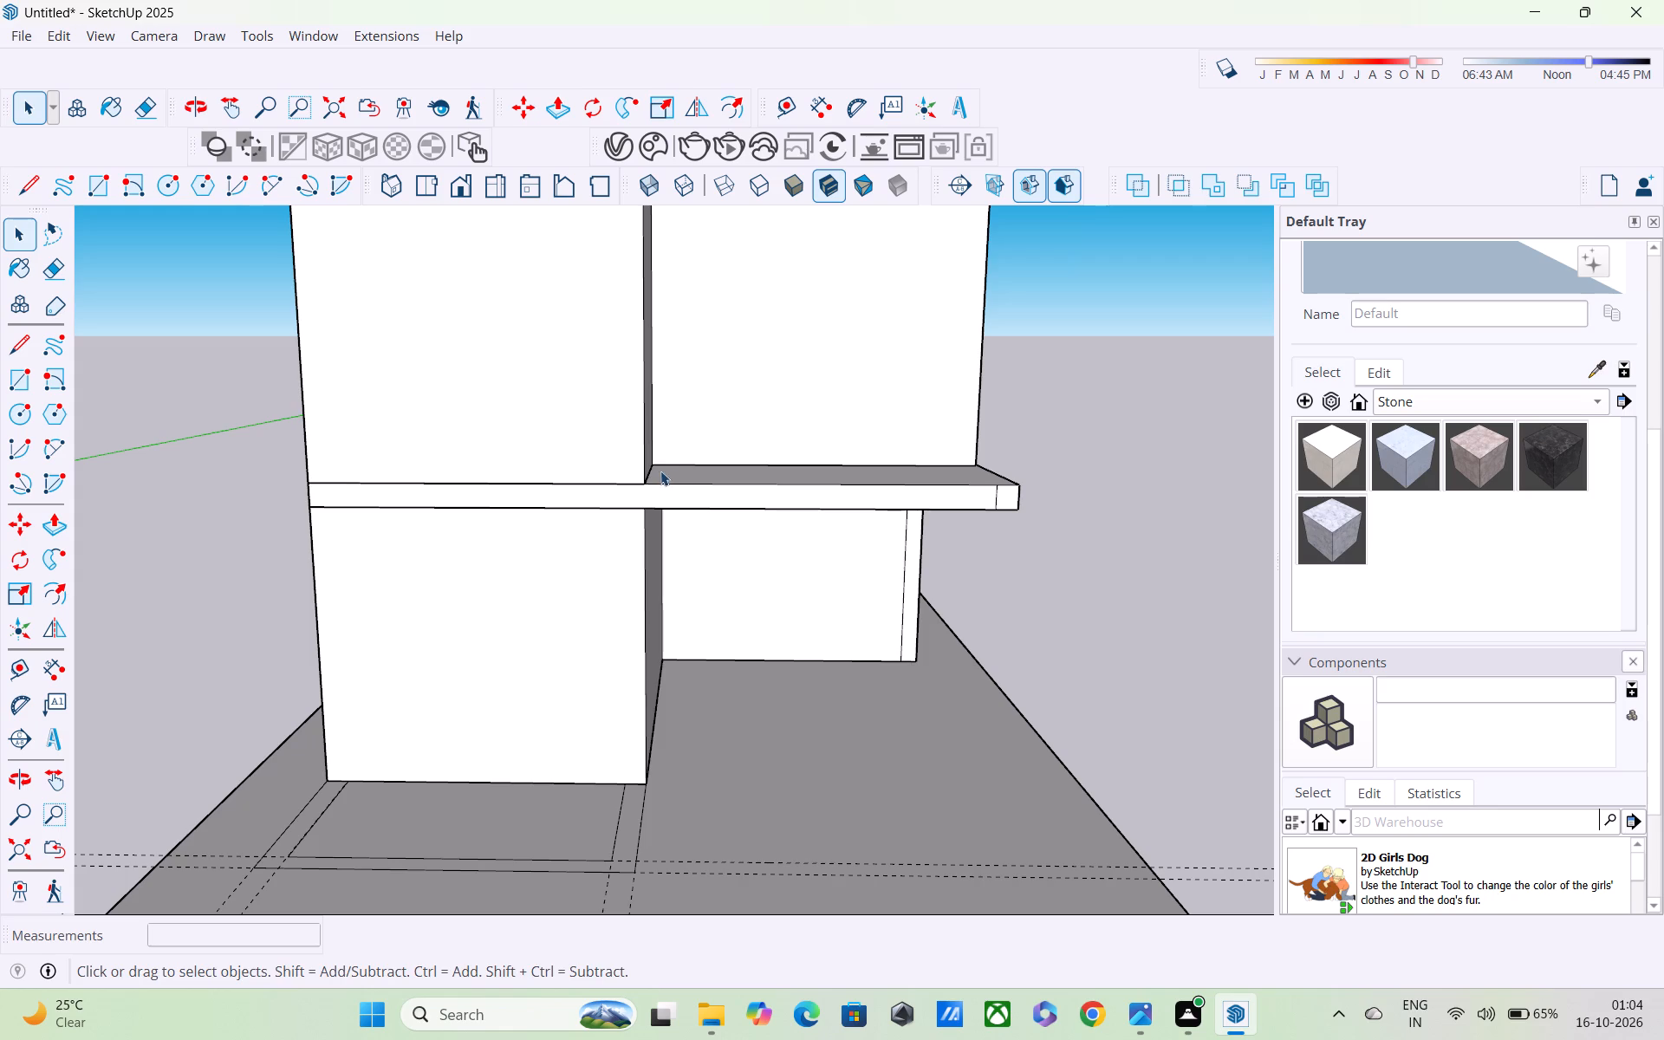
# Draw a vertical line across the front edge of the slab above the ground floor, at the corner where the recess begins.
pyautogui.press('l')
pyautogui.scroll(3, 635, 491)
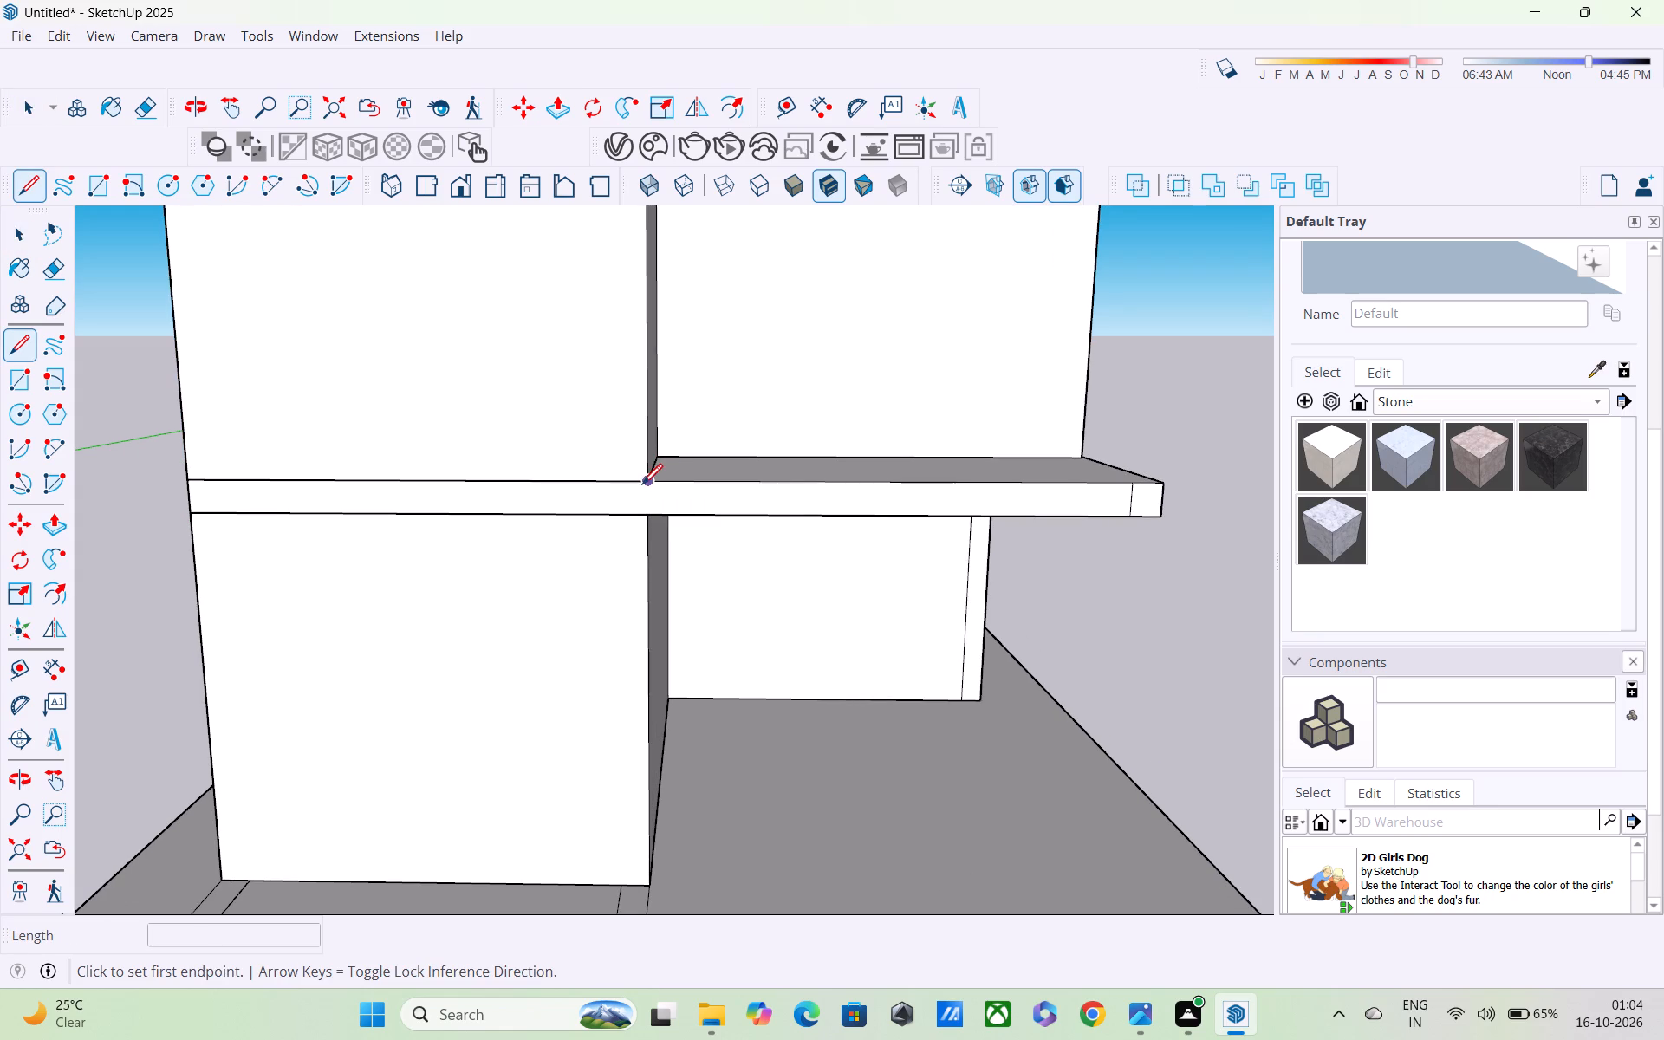
pyautogui.click(642, 486)
pyautogui.click(640, 520)
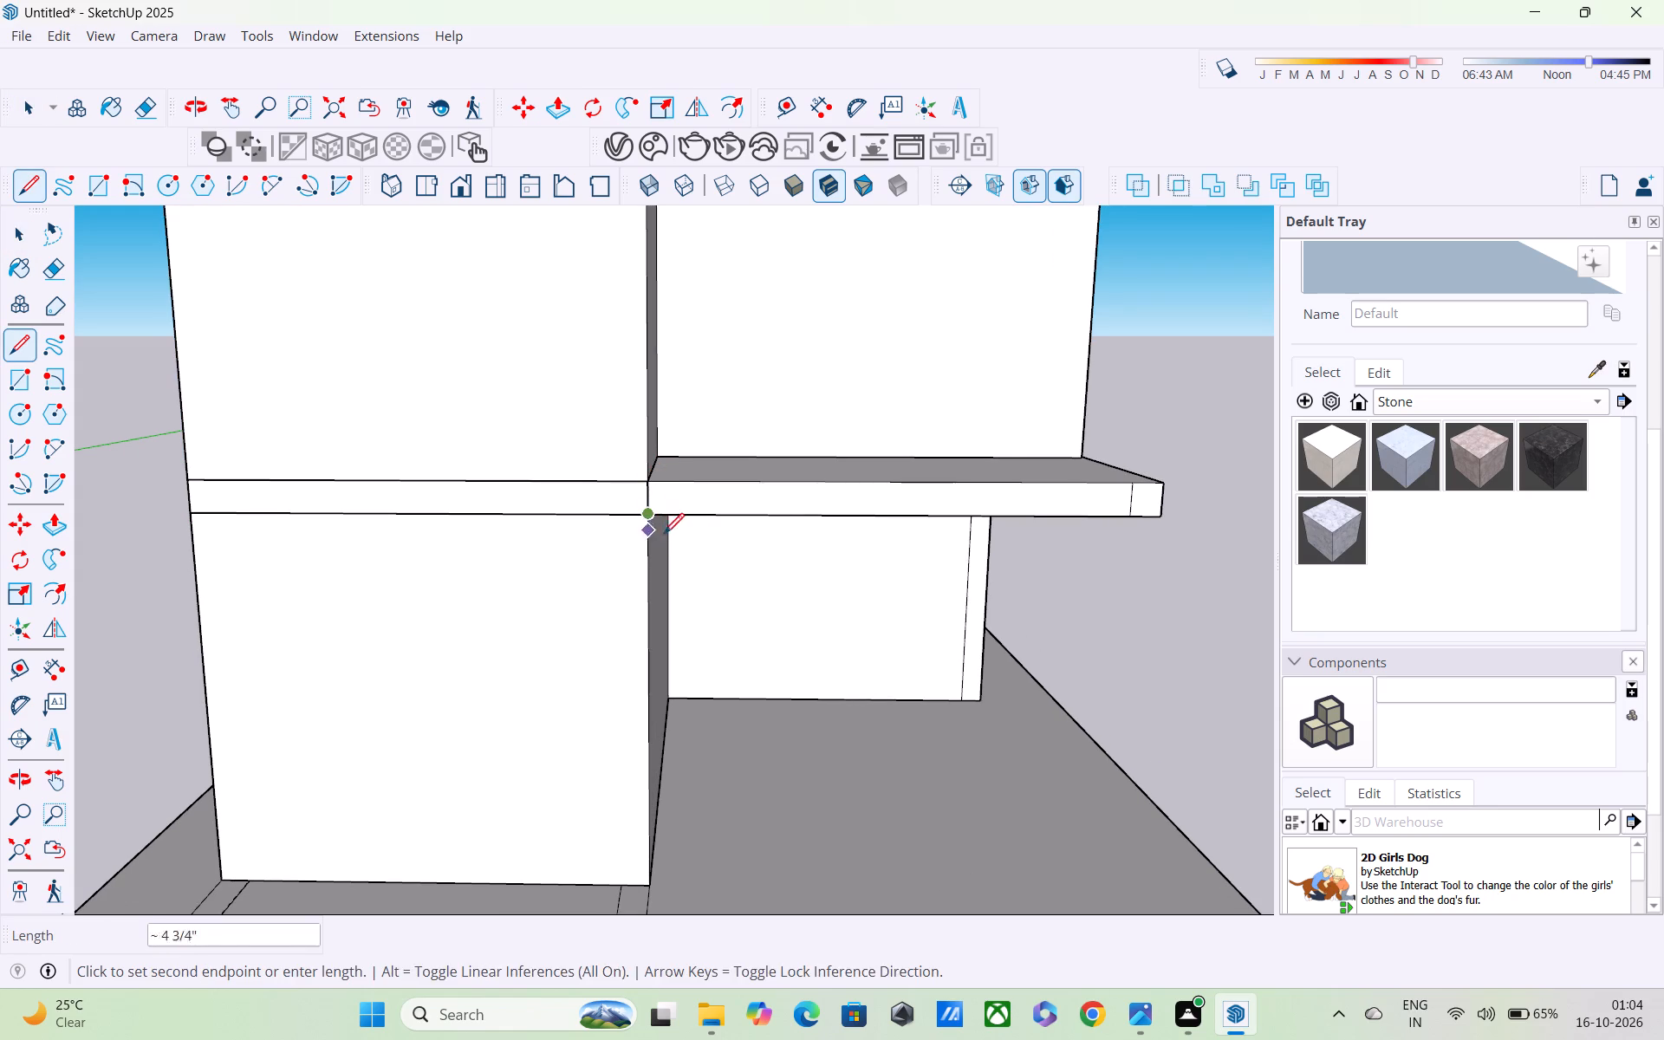
pyautogui.moveTo(671, 543); pyautogui.dragTo(462, 540, button='middle')
pyautogui.scroll(-2, 480, 557)
pyautogui.press('space')
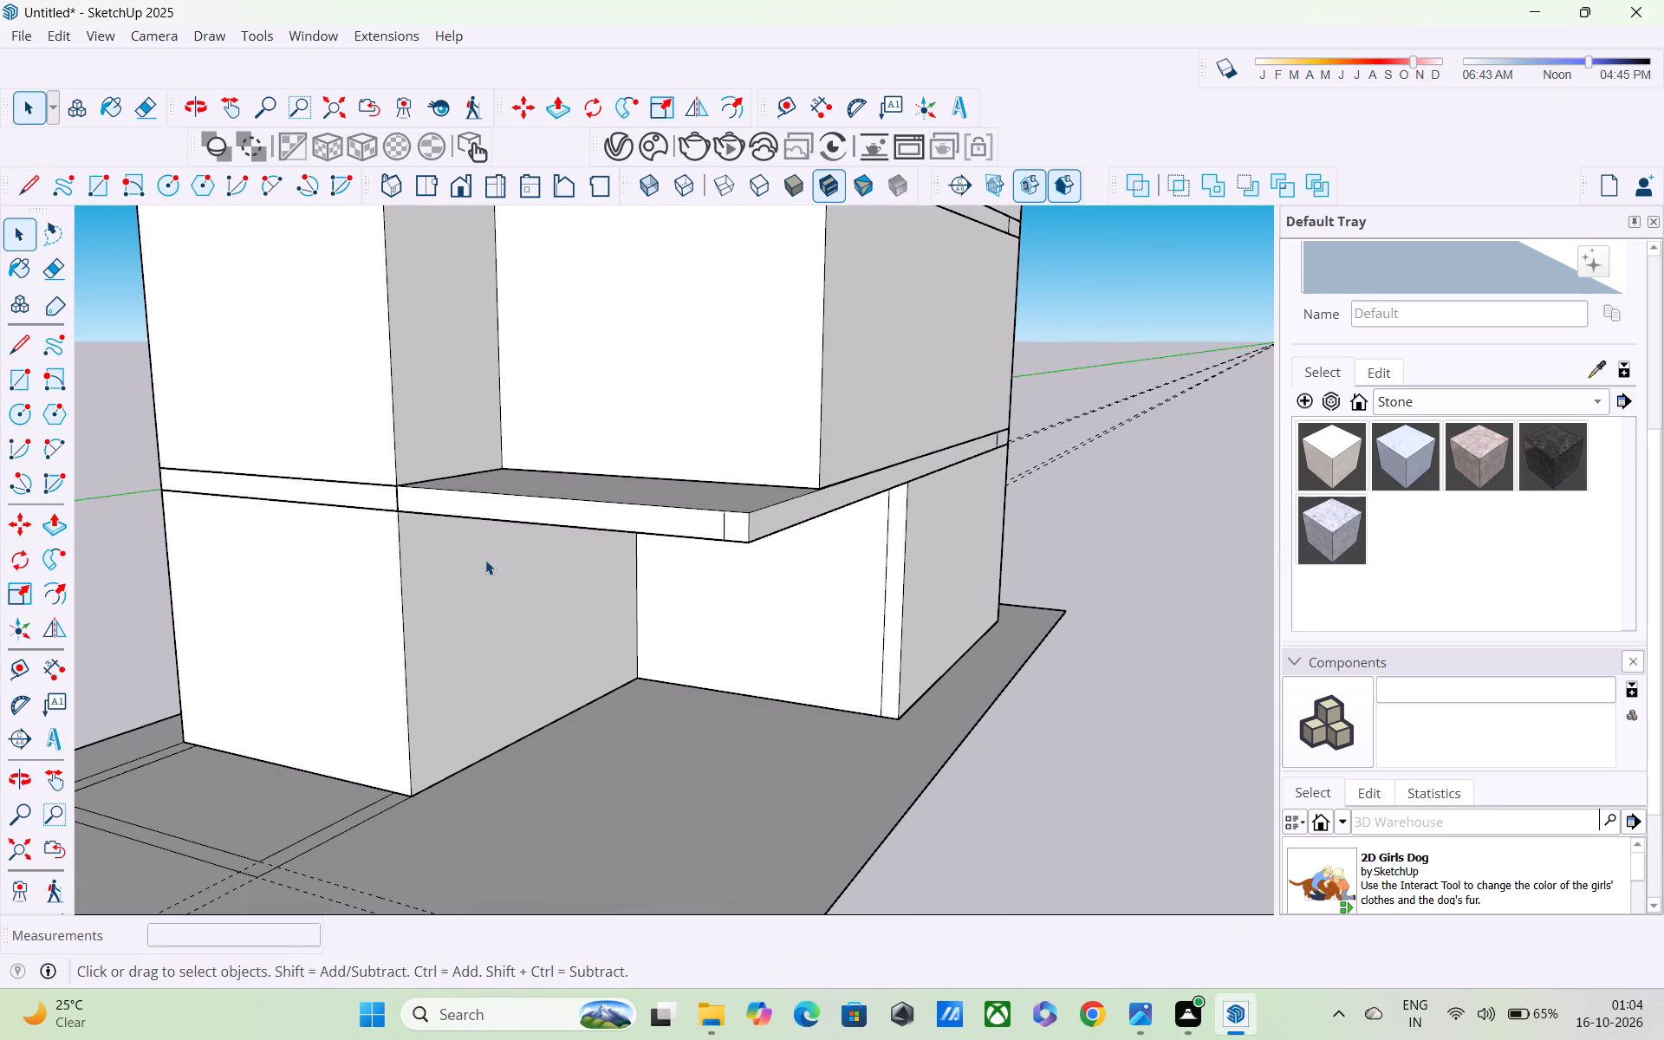
pyautogui.press('space')
# Open the slab group above the ground floor and split its front edge face with a 10" vertical line at the recess corner.
pyautogui.doubleClick(555, 509)
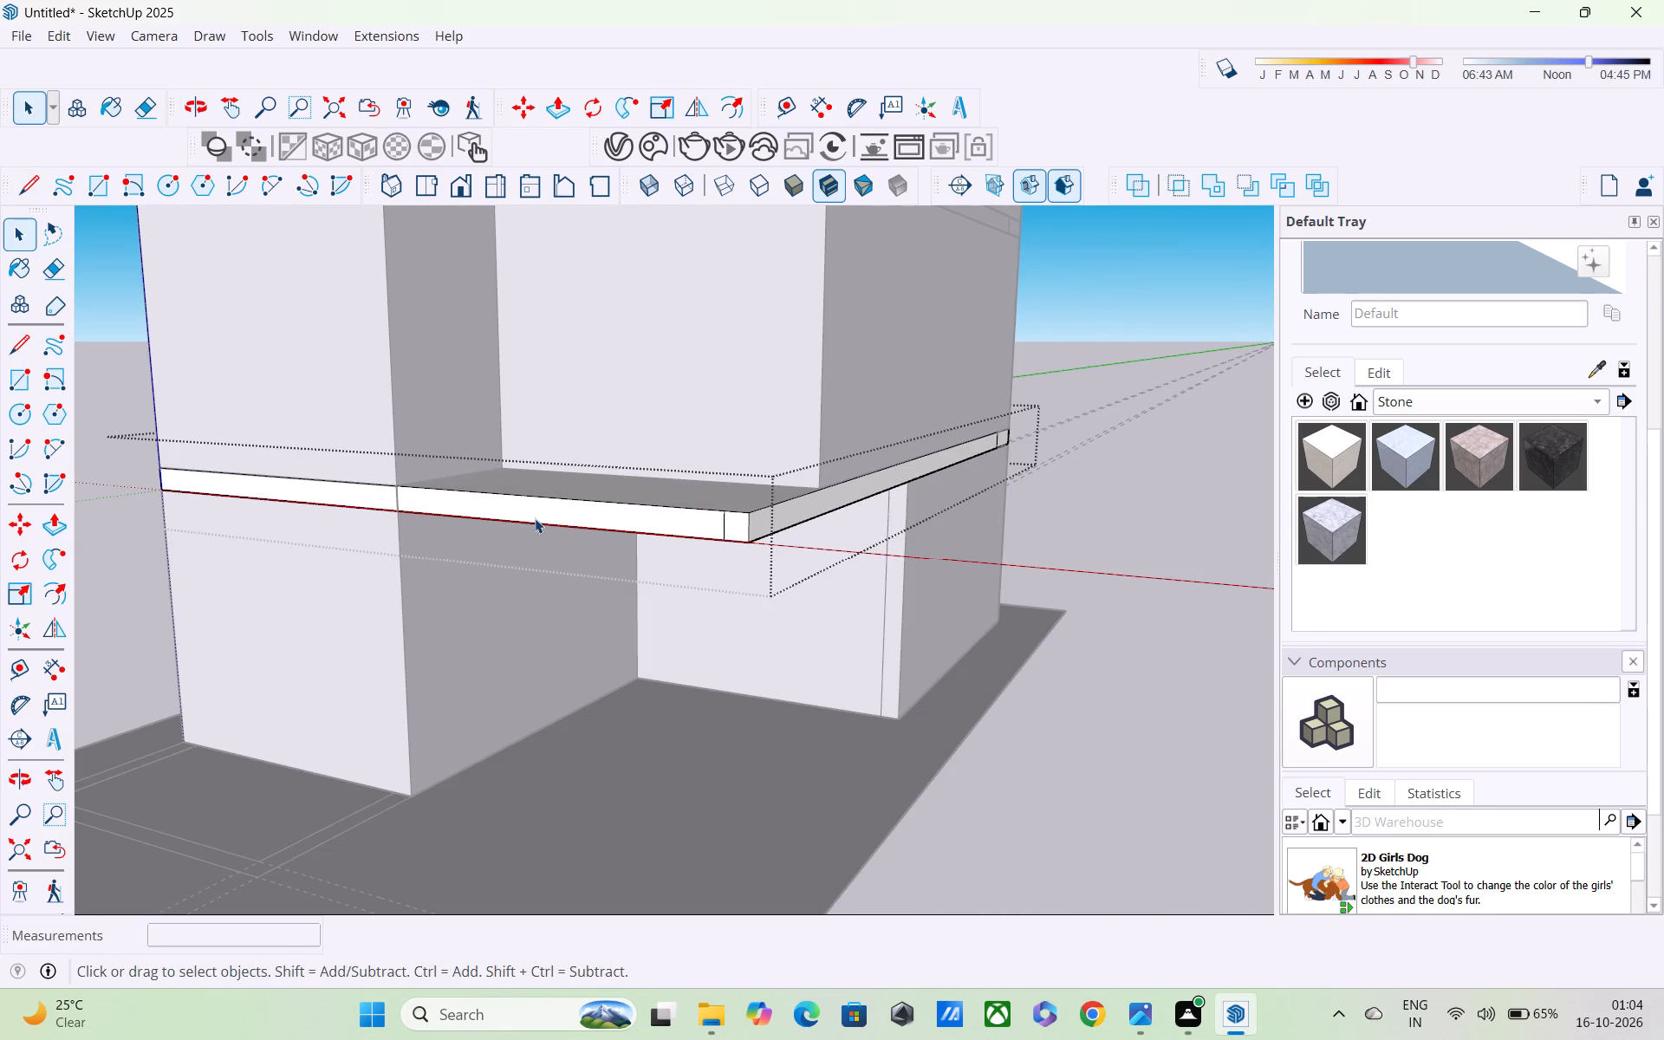
pyautogui.press('l')
pyautogui.scroll(3, 427, 510)
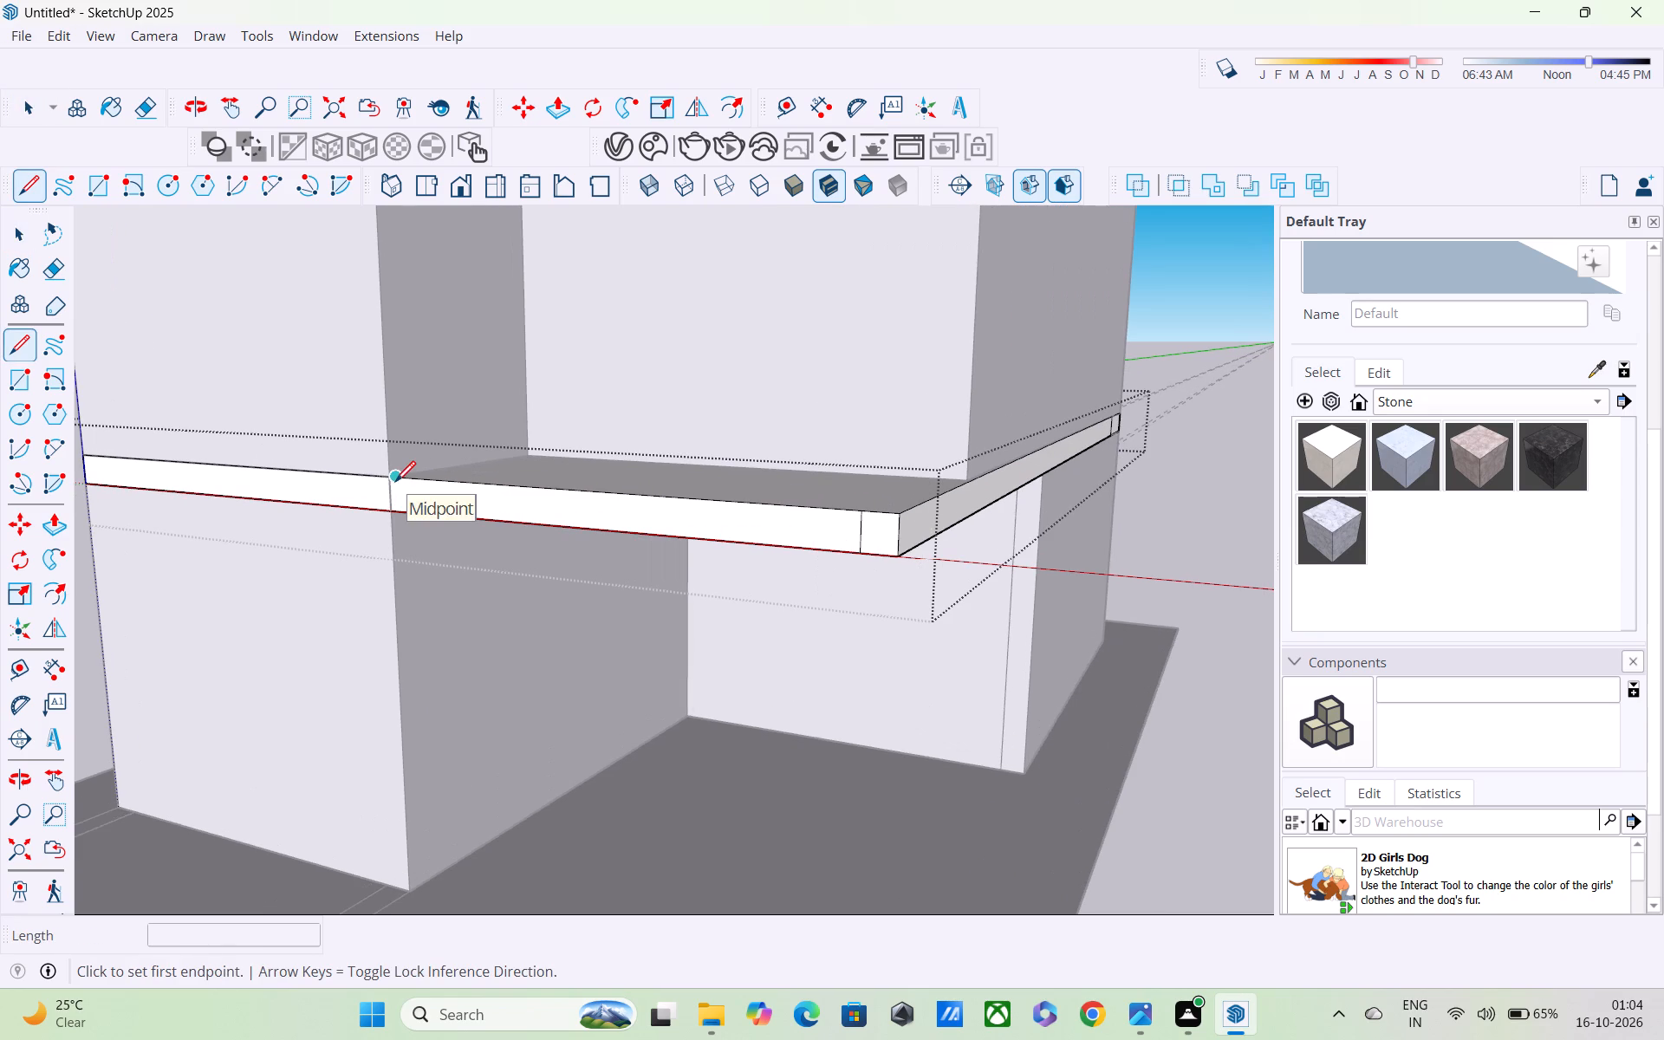
pyautogui.click(394, 483)
pyautogui.click(392, 508)
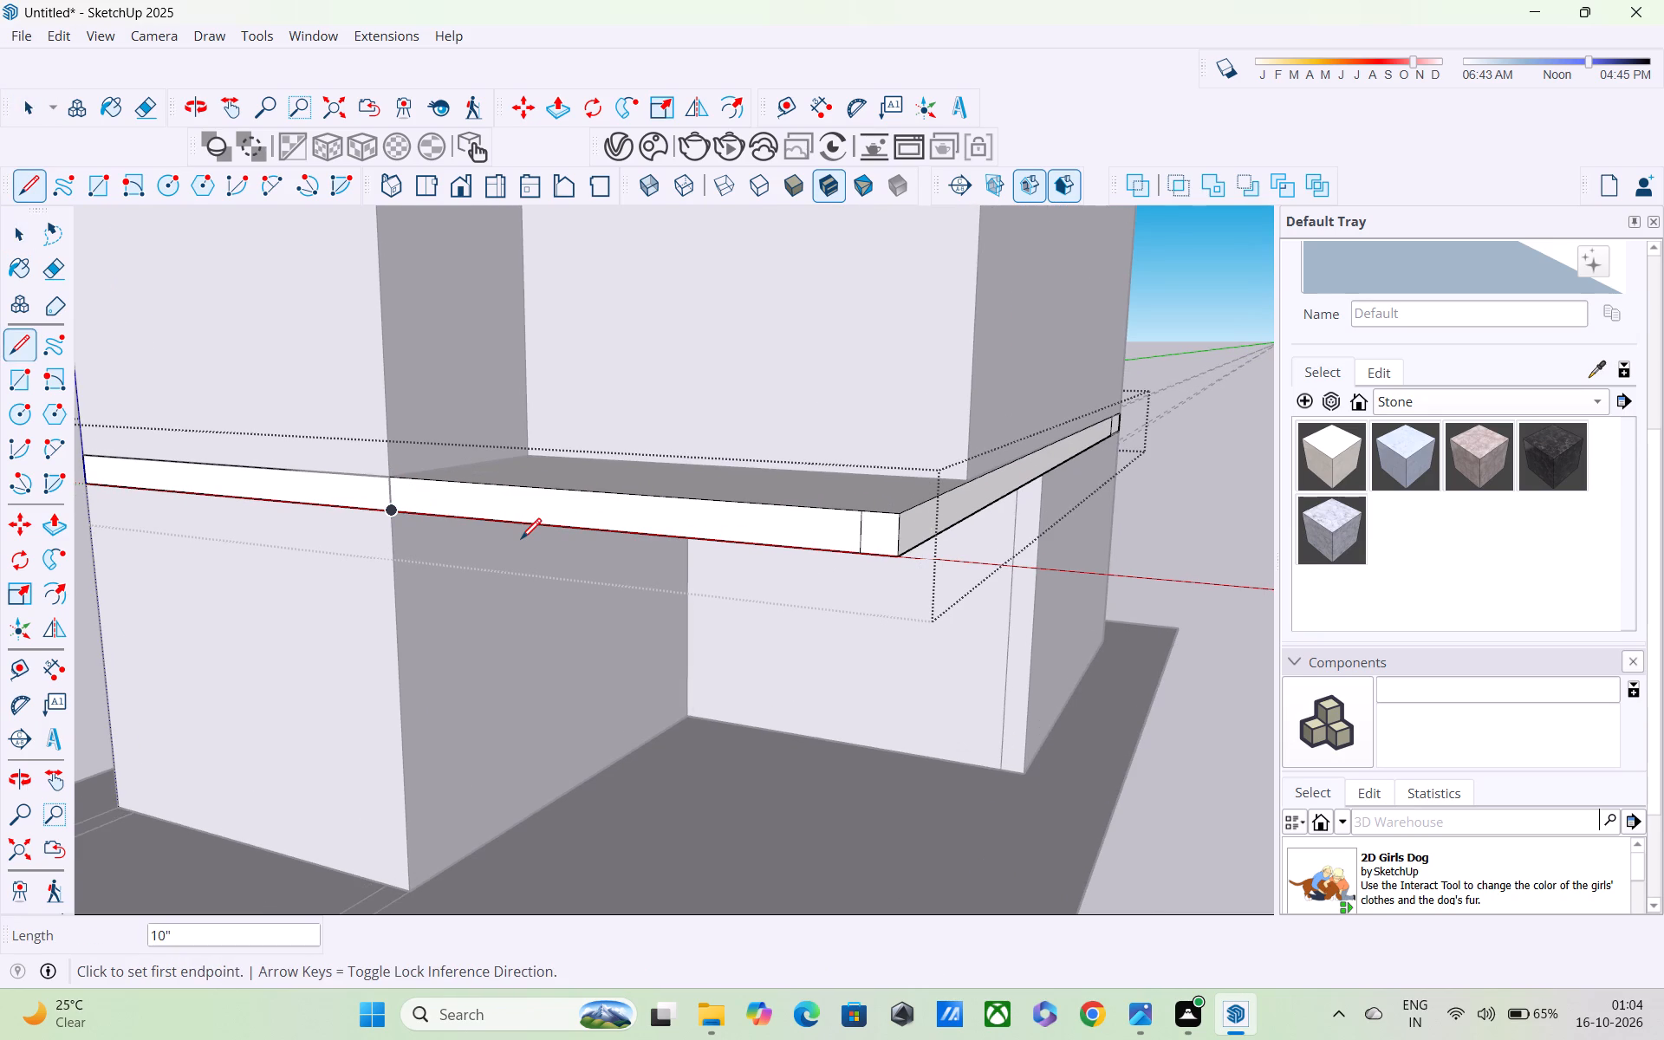
# Push/Pull the slab's front edge face beside the recess 6' 9" outward to the guide intersection on the plot.
pyautogui.press('p')
pyautogui.click(521, 508)
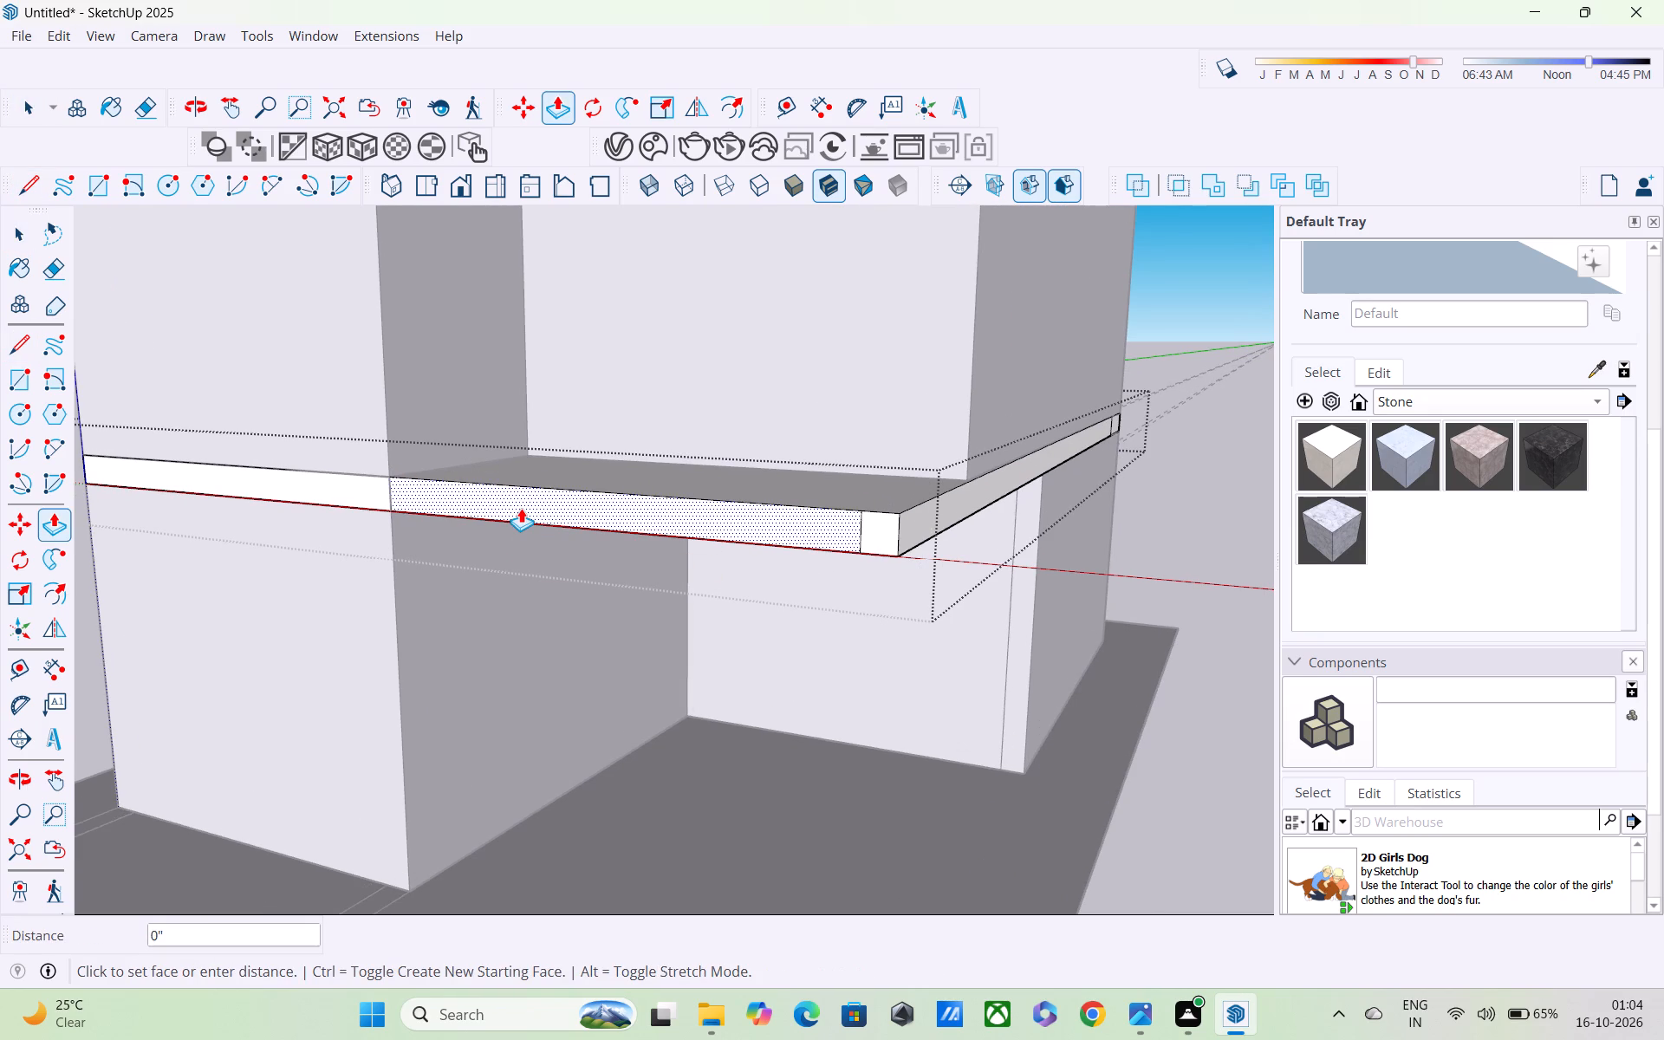
pyautogui.scroll(-5, 482, 549)
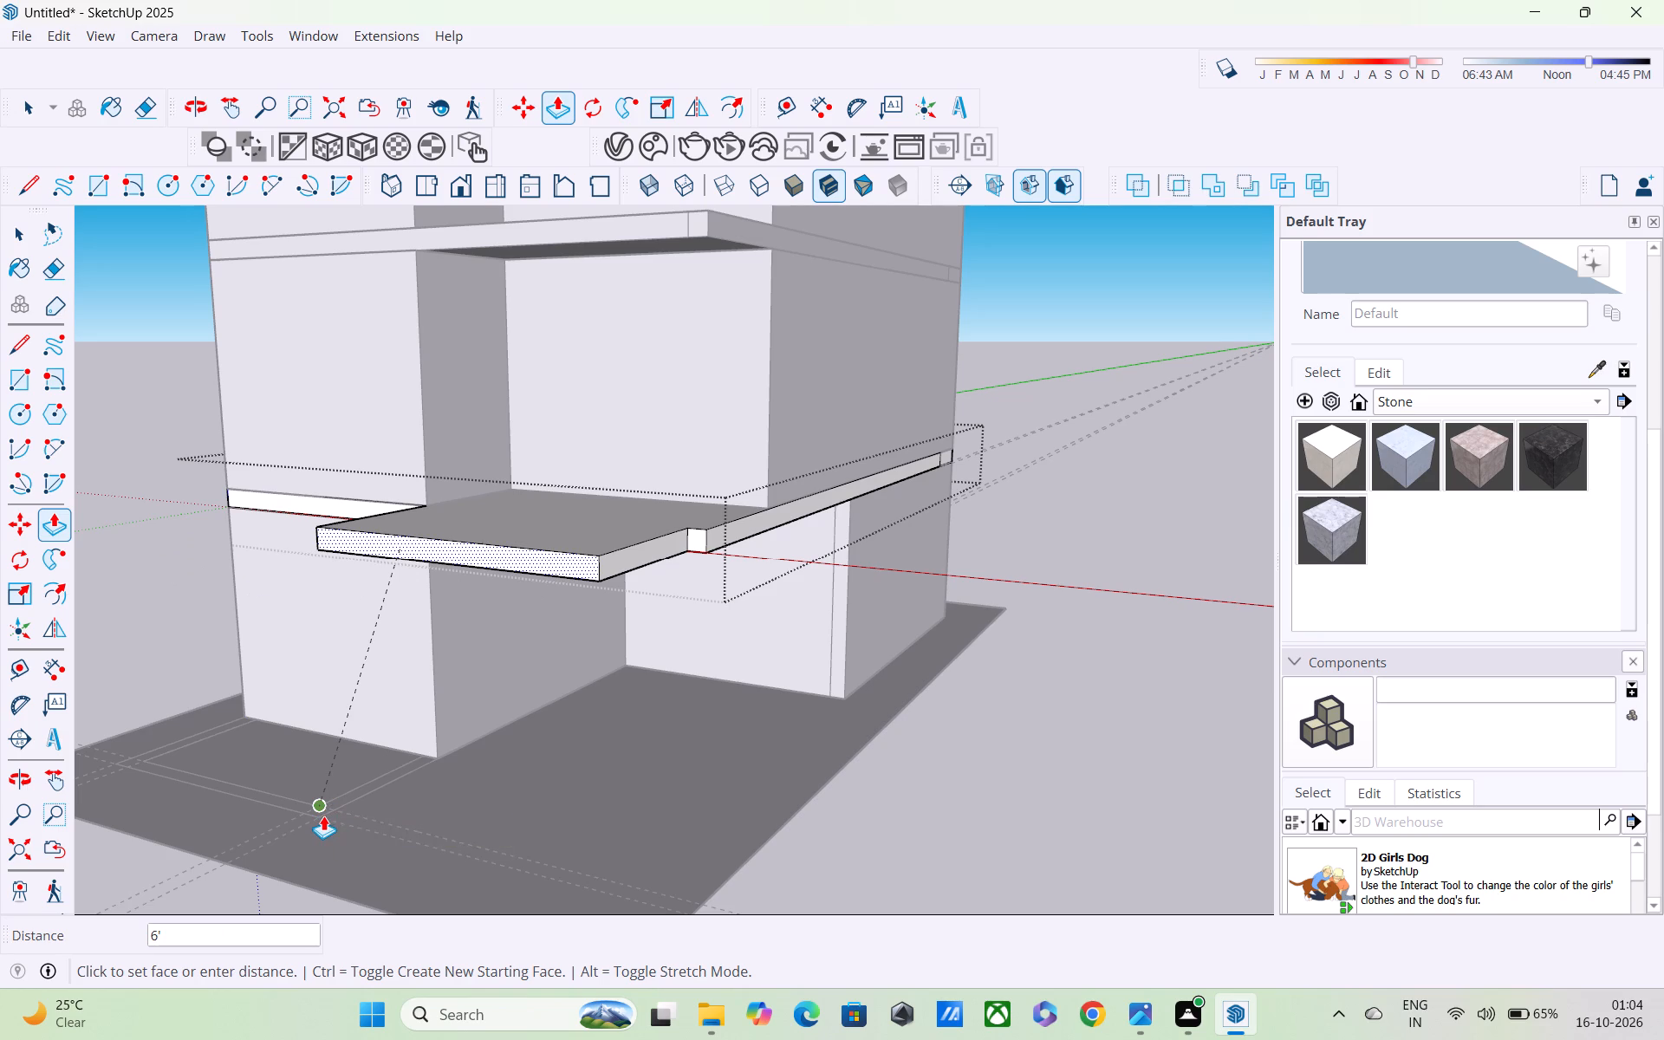
pyautogui.scroll(6, 323, 816)
pyautogui.click(320, 820)
# Push/Pull the small leftover face at the slab's outer corner forward, flush with the extended front edge.
pyautogui.moveTo(413, 770); pyautogui.dragTo(511, 986, button='middle')
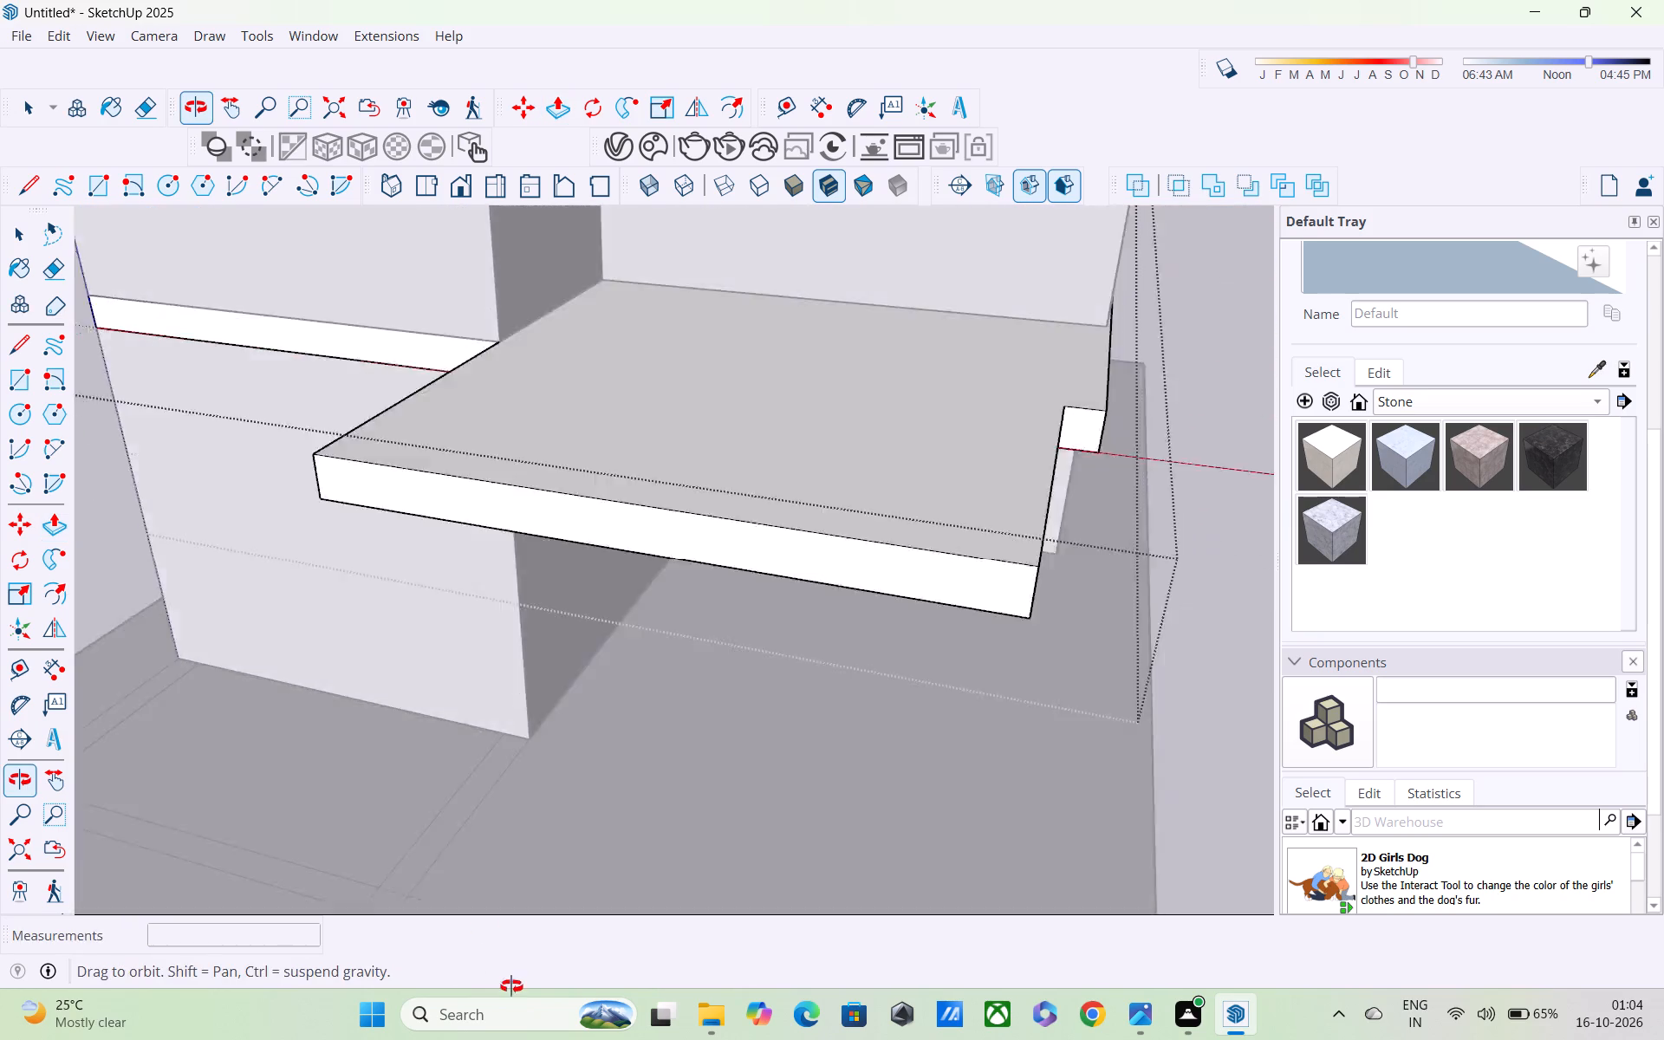
pyautogui.moveTo(511, 986); pyautogui.dragTo(514, 985, button='middle')
pyautogui.scroll(-6, 536, 874)
pyautogui.moveTo(770, 731); pyautogui.dragTo(695, 640, button='middle')
pyautogui.scroll(5, 792, 644)
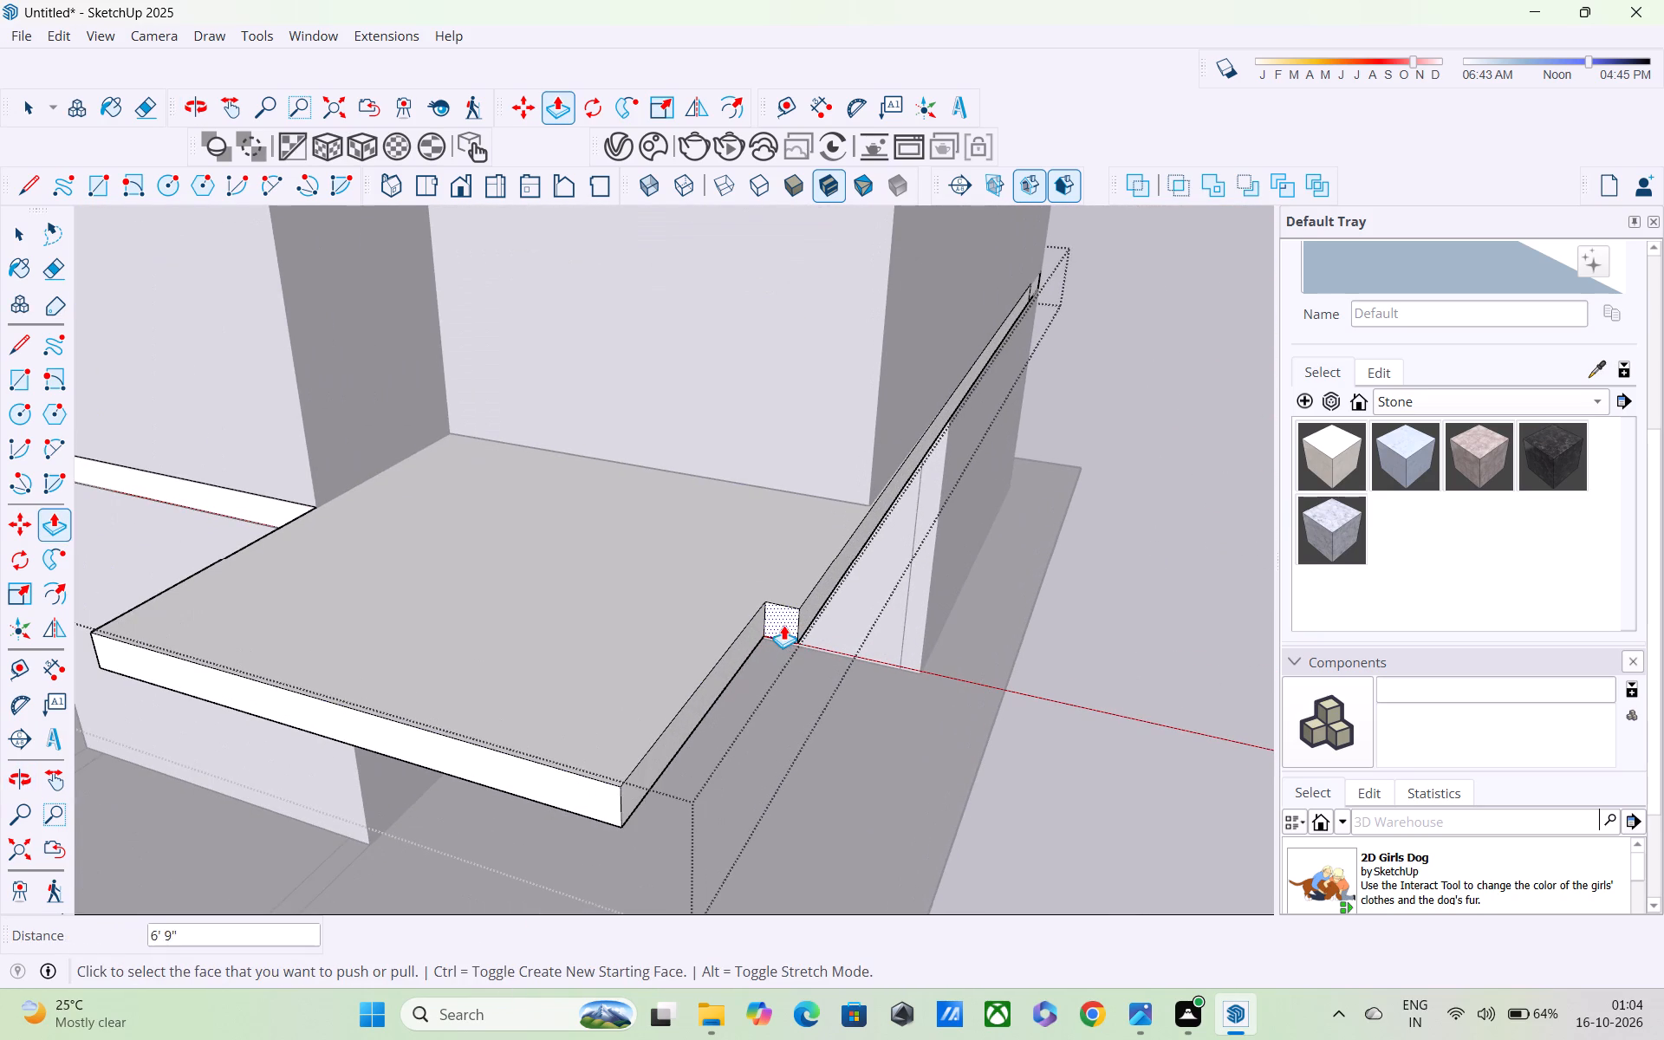
pyautogui.click(783, 624)
pyautogui.click(624, 790)
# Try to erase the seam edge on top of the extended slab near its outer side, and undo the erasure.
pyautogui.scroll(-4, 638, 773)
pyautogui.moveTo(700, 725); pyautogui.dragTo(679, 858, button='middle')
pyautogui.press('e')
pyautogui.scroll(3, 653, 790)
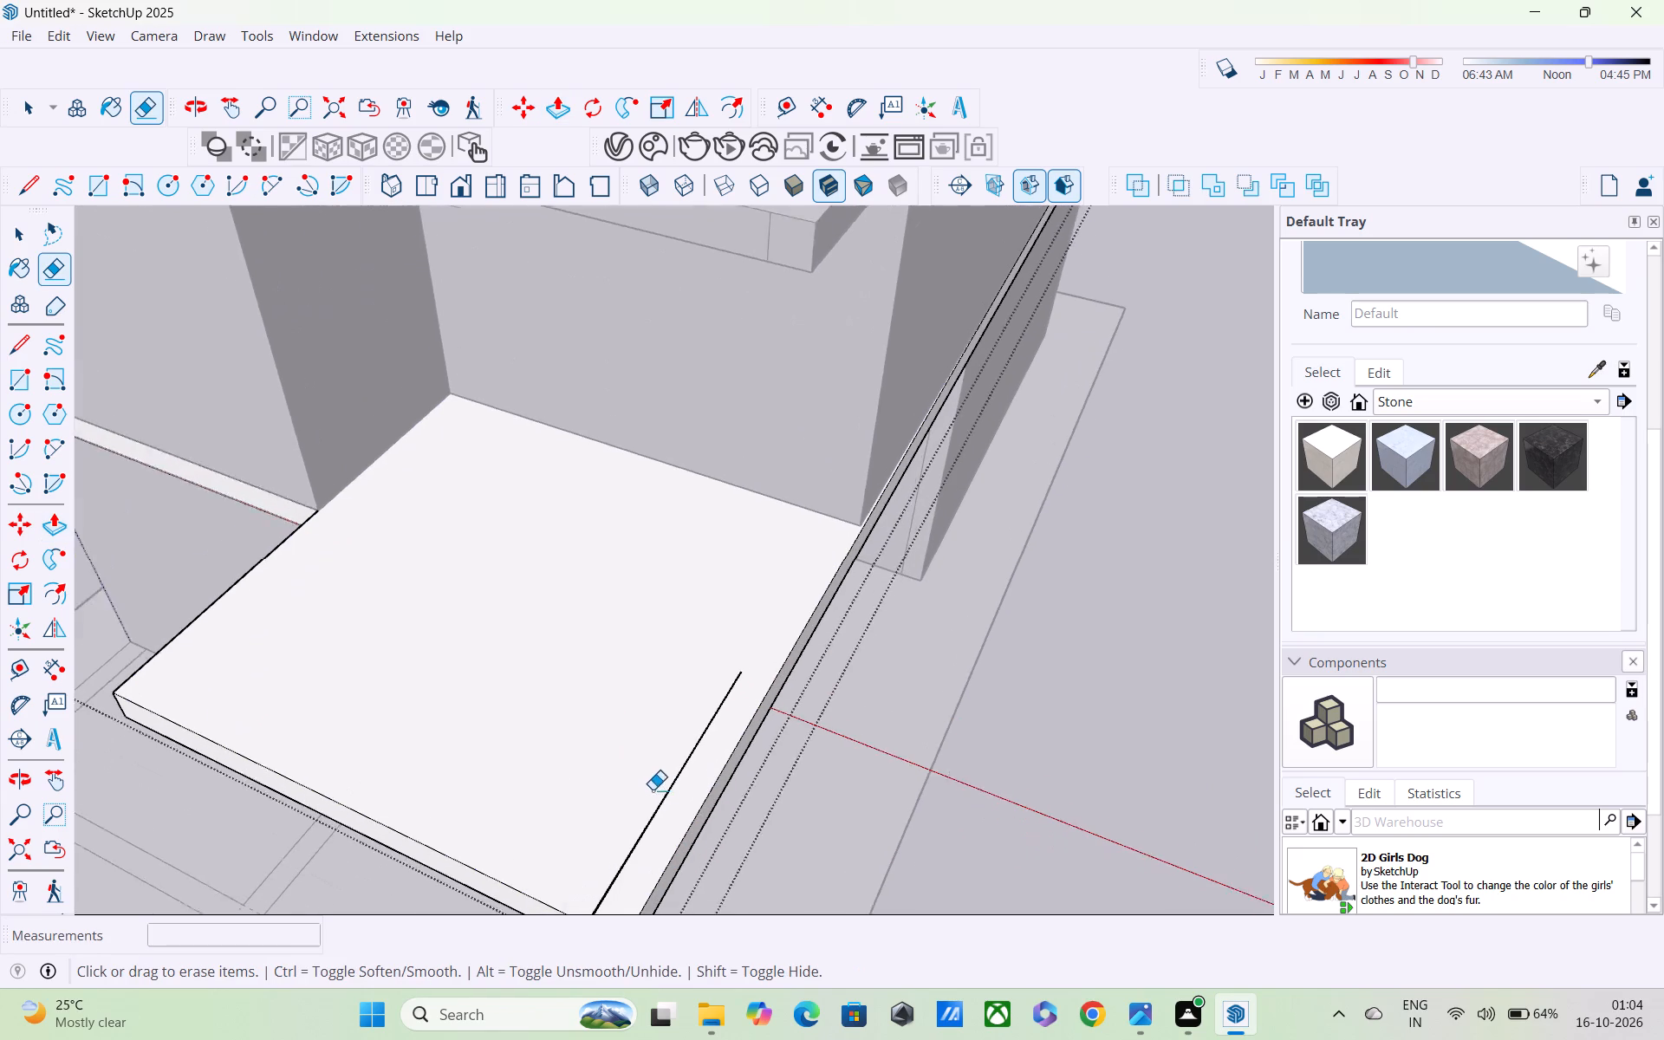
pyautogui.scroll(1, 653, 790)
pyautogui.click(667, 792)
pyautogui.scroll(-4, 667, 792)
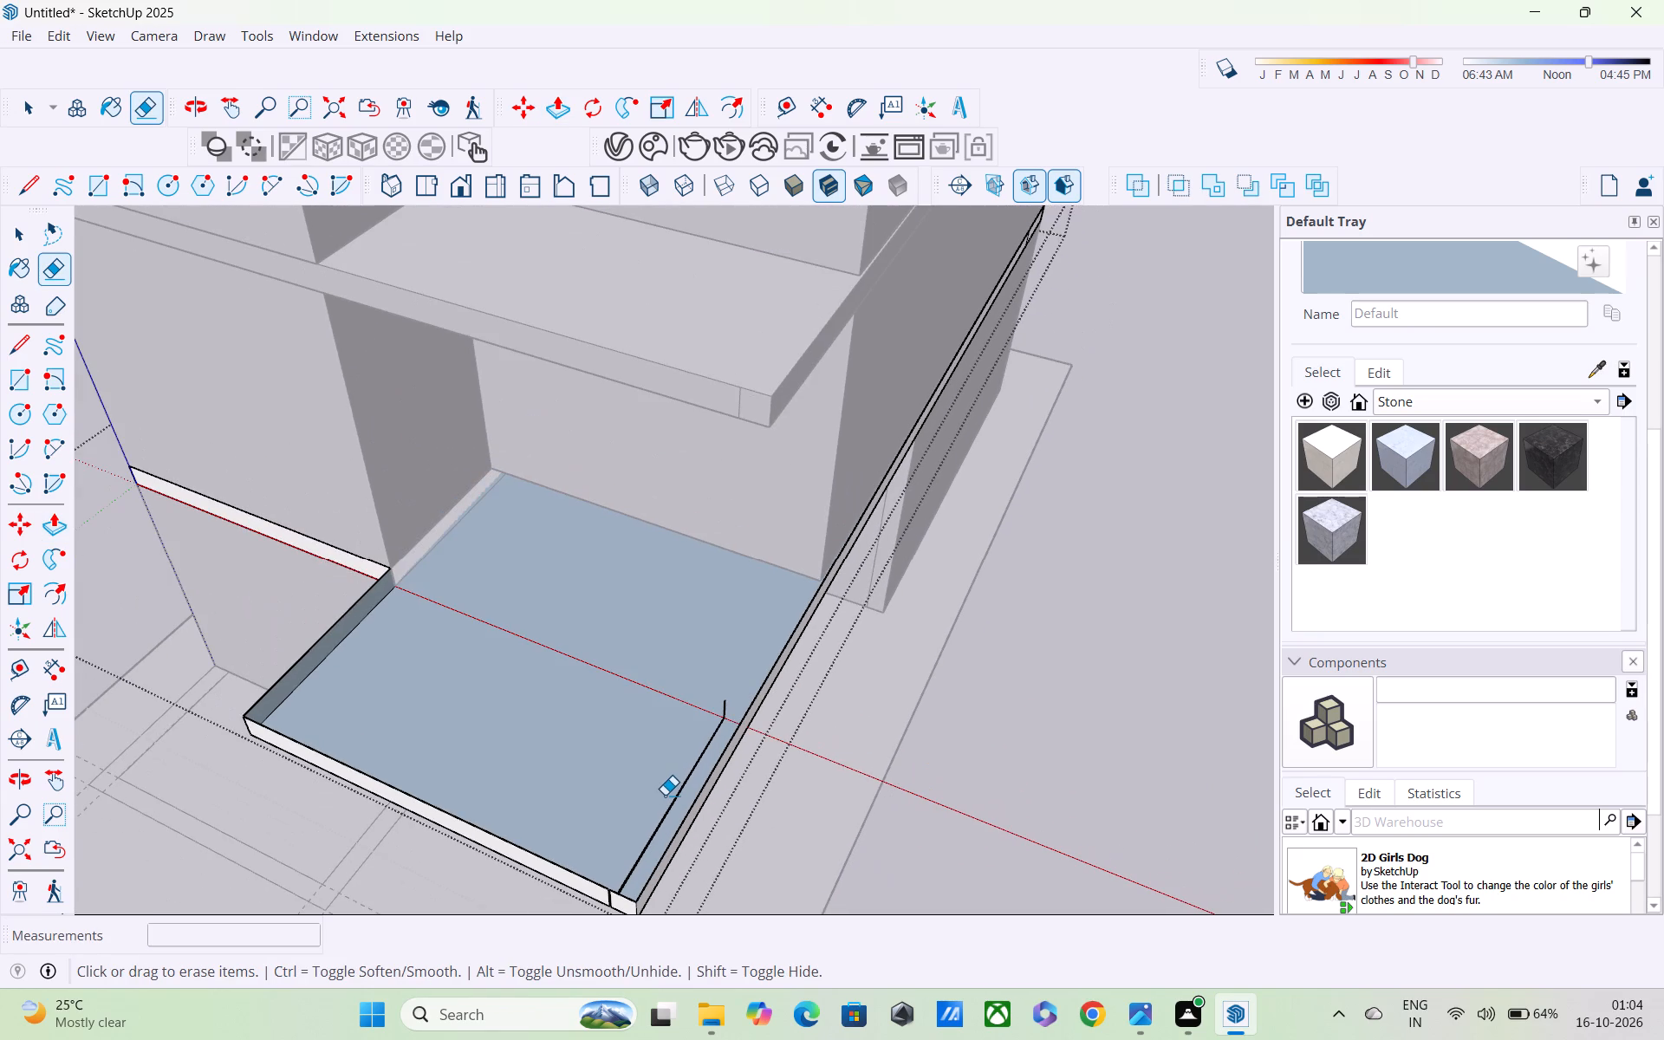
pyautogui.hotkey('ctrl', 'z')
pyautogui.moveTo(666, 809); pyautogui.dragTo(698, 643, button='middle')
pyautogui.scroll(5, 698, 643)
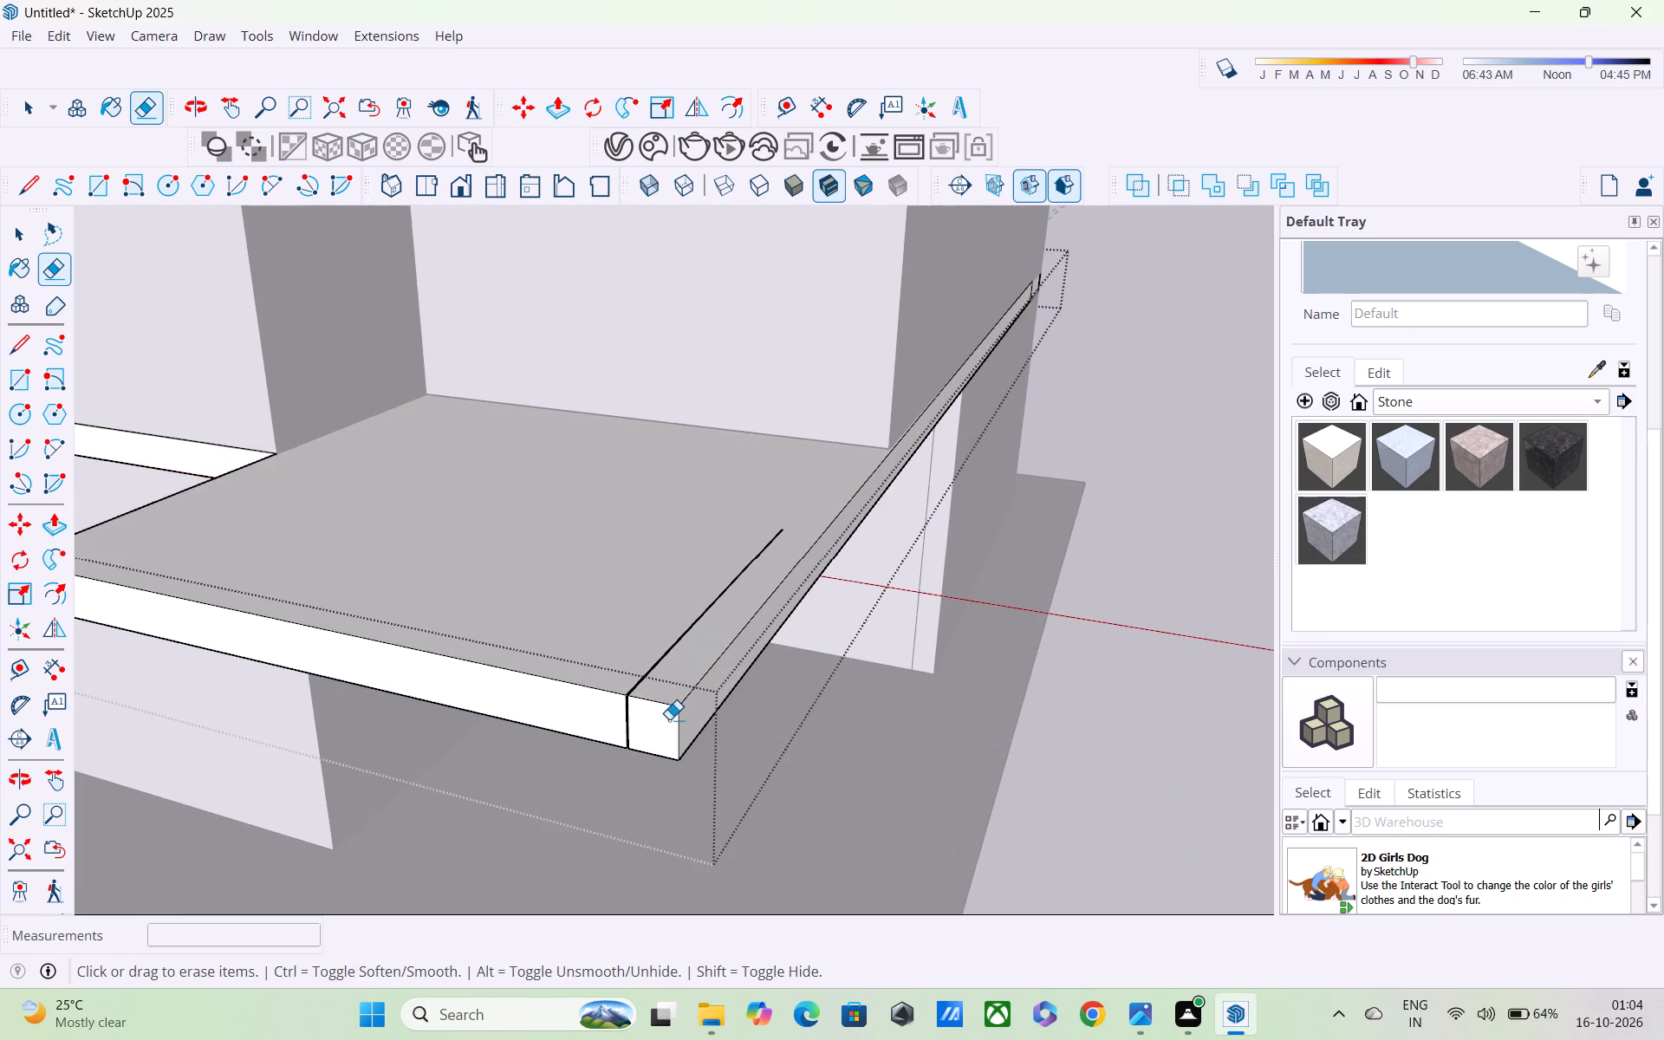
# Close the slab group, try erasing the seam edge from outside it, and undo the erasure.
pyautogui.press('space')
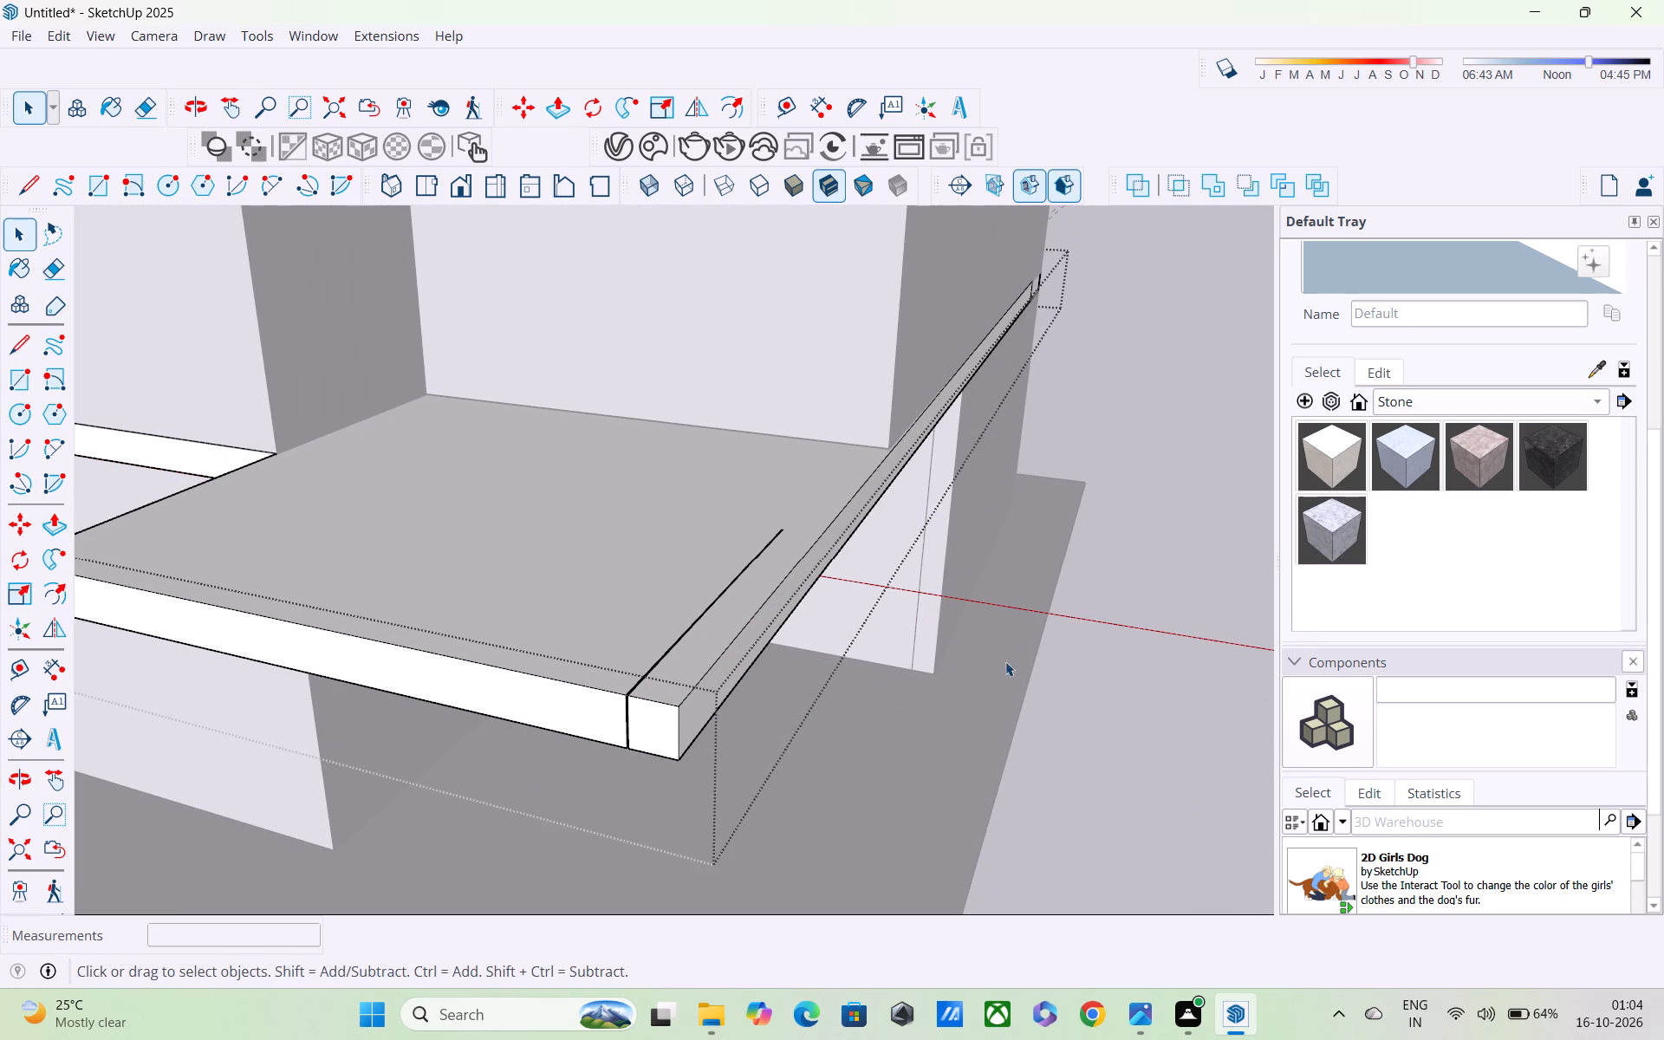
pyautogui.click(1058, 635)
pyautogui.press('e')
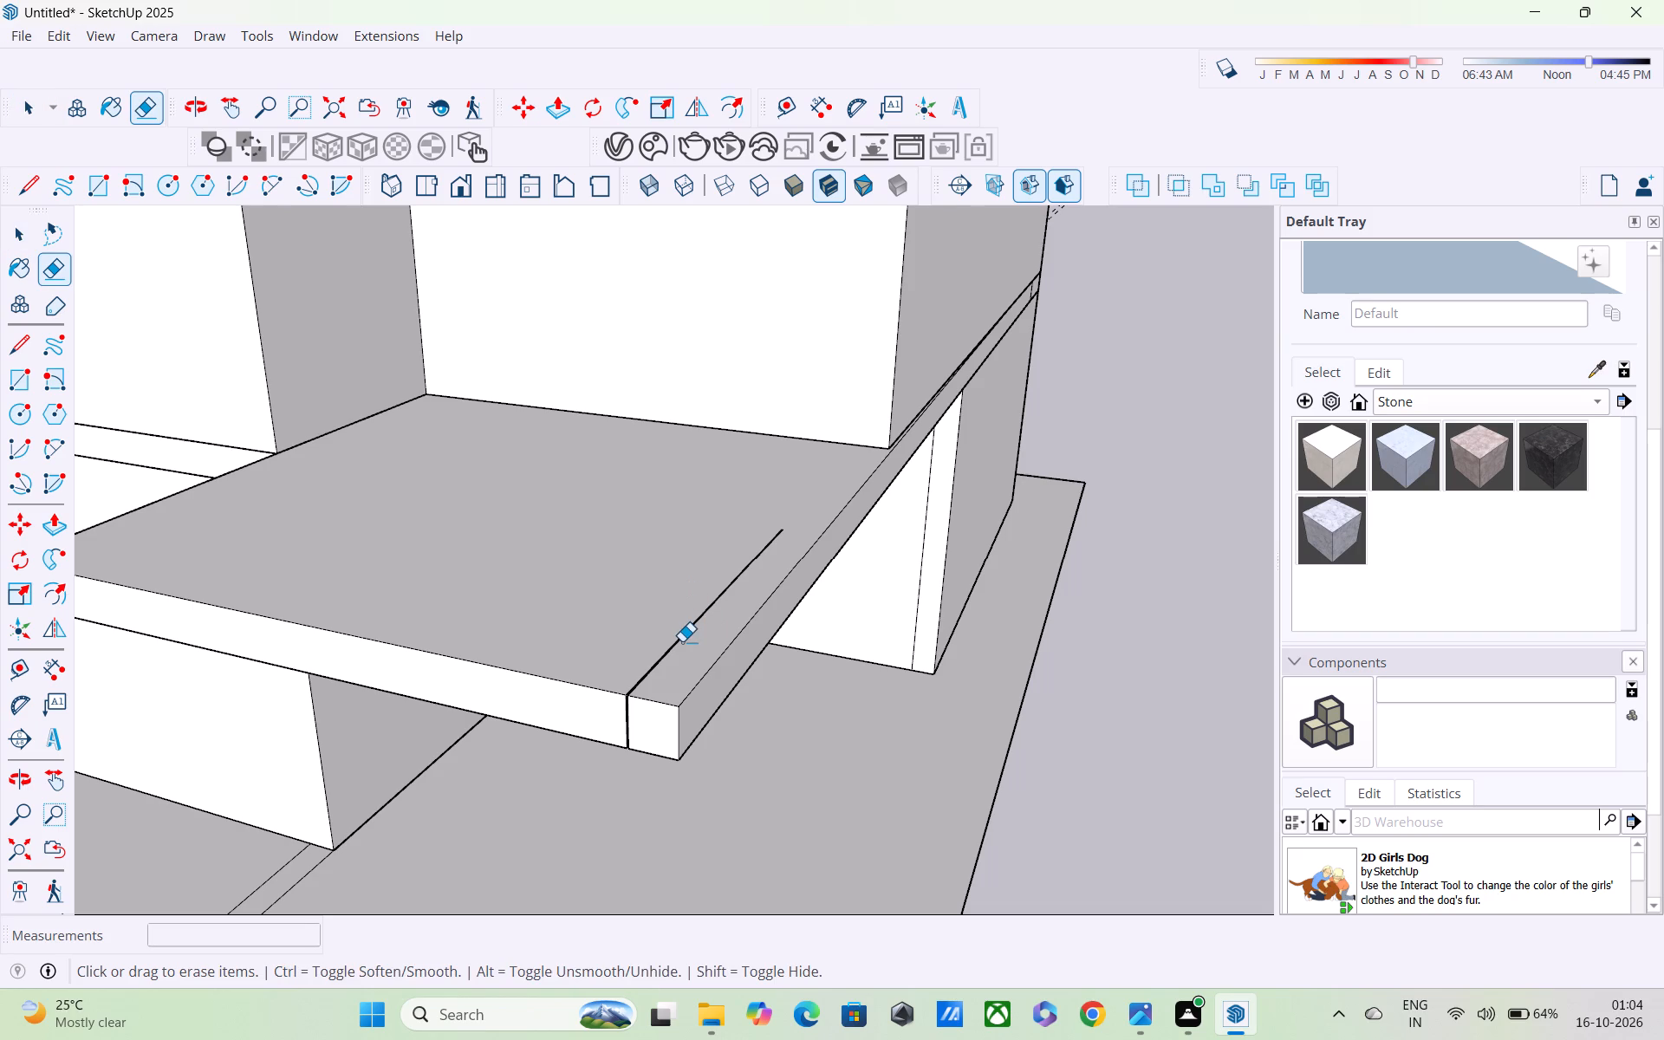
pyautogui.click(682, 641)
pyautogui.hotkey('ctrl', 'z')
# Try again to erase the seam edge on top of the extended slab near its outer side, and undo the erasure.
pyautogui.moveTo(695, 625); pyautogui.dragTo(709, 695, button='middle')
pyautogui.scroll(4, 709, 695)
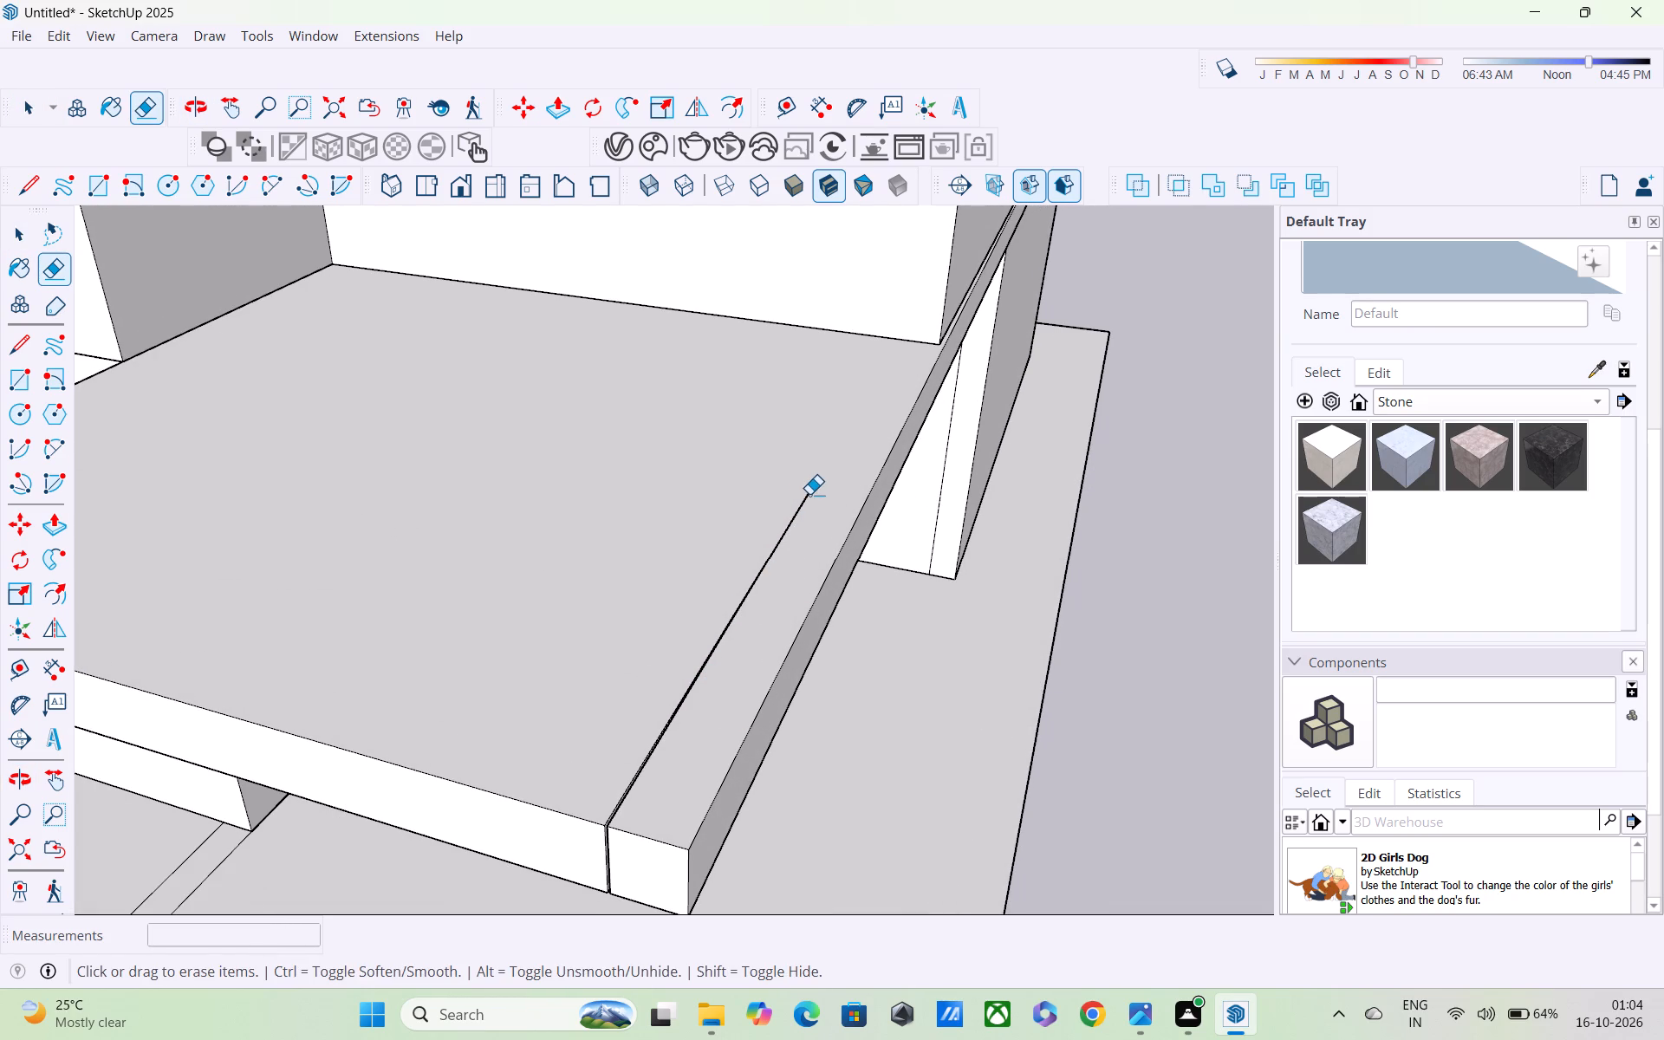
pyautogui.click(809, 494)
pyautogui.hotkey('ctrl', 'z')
# Examine the extended lower slab and the two slabs above it from around the front of the house.
pyautogui.scroll(-4, 809, 499)
pyautogui.scroll(1, 797, 532)
pyautogui.moveTo(796, 544); pyautogui.dragTo(1005, 617, button='middle')
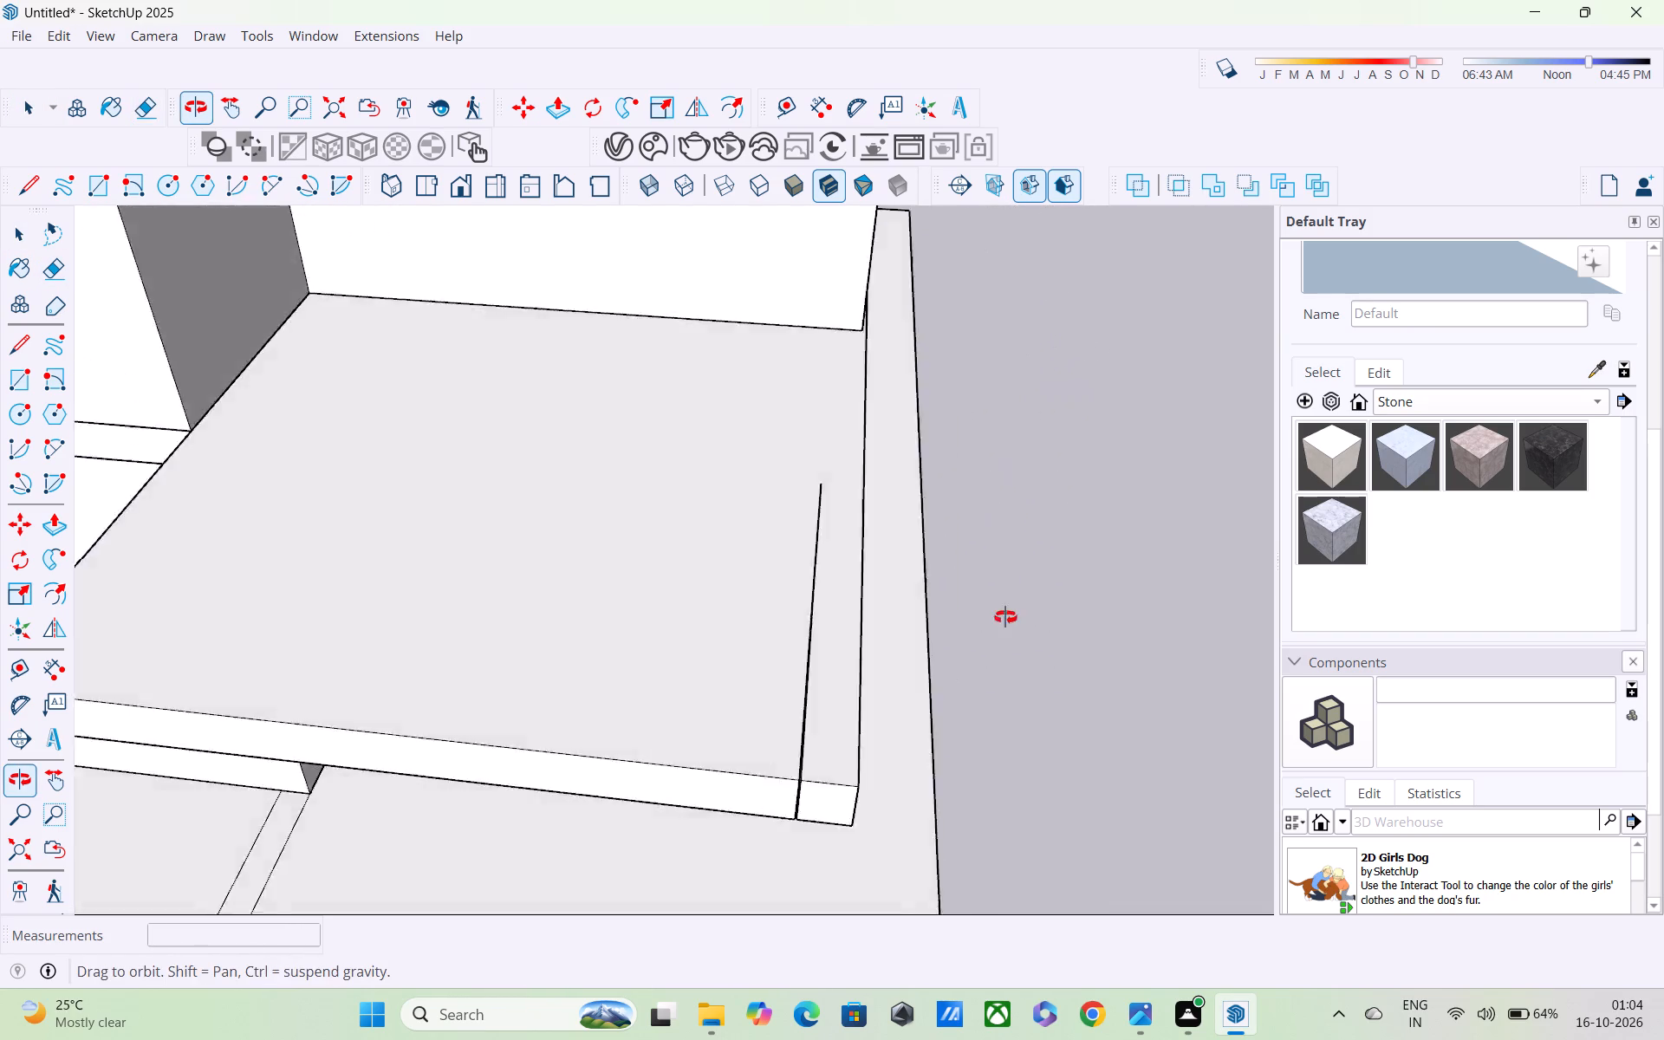
pyautogui.moveTo(1005, 617); pyautogui.dragTo(1011, 617, button='middle')
pyautogui.scroll(1, 1011, 615)
pyautogui.scroll(-7, 978, 589)
pyautogui.scroll(-2, 553, 616)
pyautogui.moveTo(543, 634); pyautogui.dragTo(548, 563, button='middle')
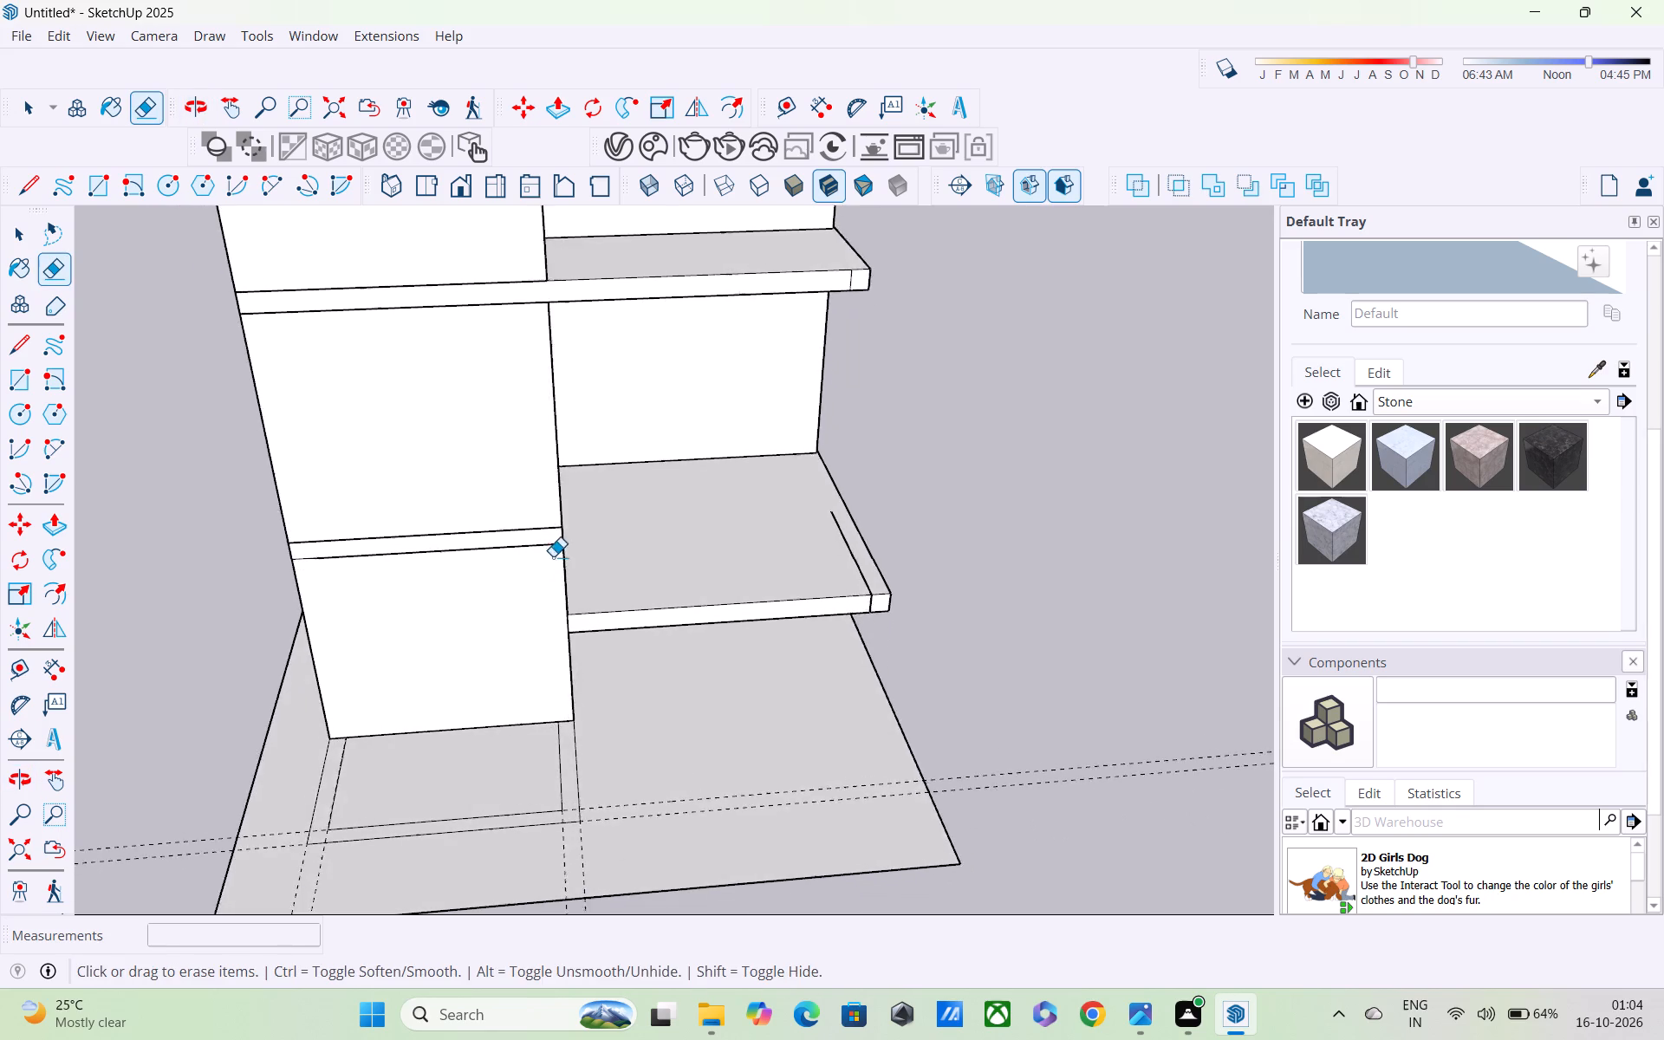
pyautogui.scroll(-5, 553, 556)
pyautogui.moveTo(627, 535); pyautogui.dragTo(244, 470, button='middle')
pyautogui.scroll(4, 779, 402)
pyautogui.moveTo(693, 453); pyautogui.dragTo(606, 458, button='middle')
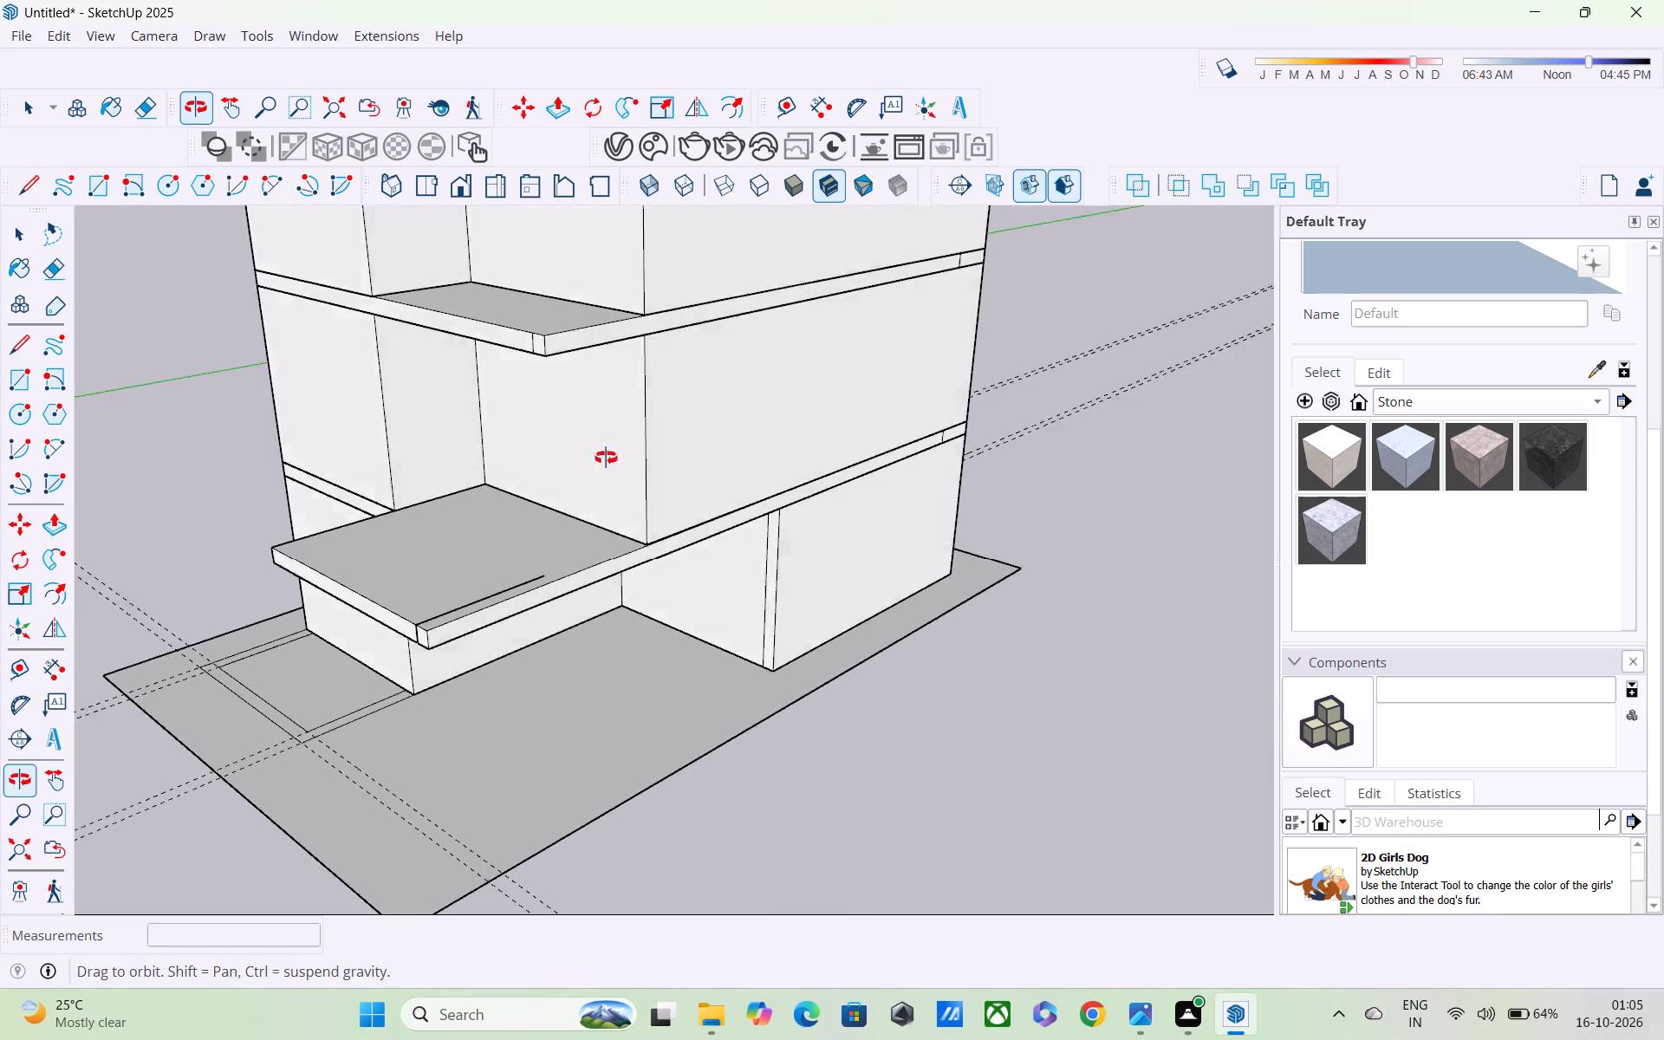
pyautogui.moveTo(606, 458); pyautogui.dragTo(600, 427, button='middle')
pyautogui.scroll(1, 600, 427)
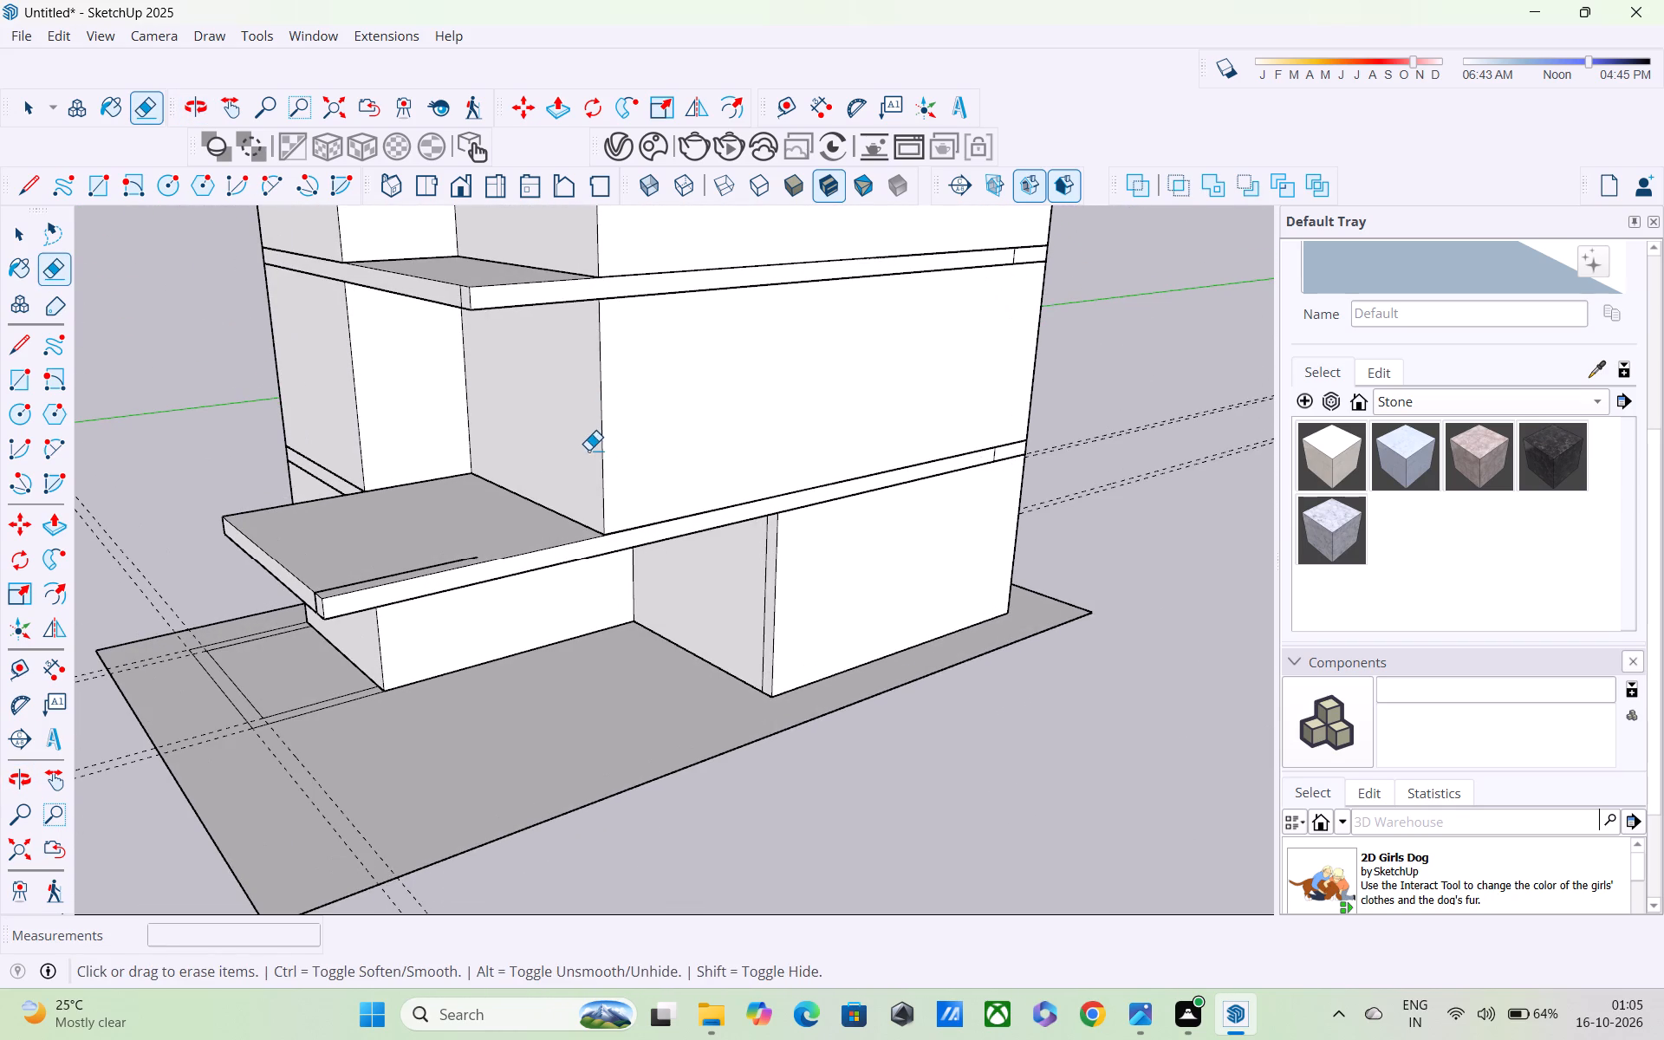
pyautogui.press('space')
pyautogui.moveTo(608, 473); pyautogui.dragTo(808, 492, button='middle')
pyautogui.scroll(3, 766, 426)
pyautogui.moveTo(763, 421); pyautogui.dragTo(845, 525, button='middle')
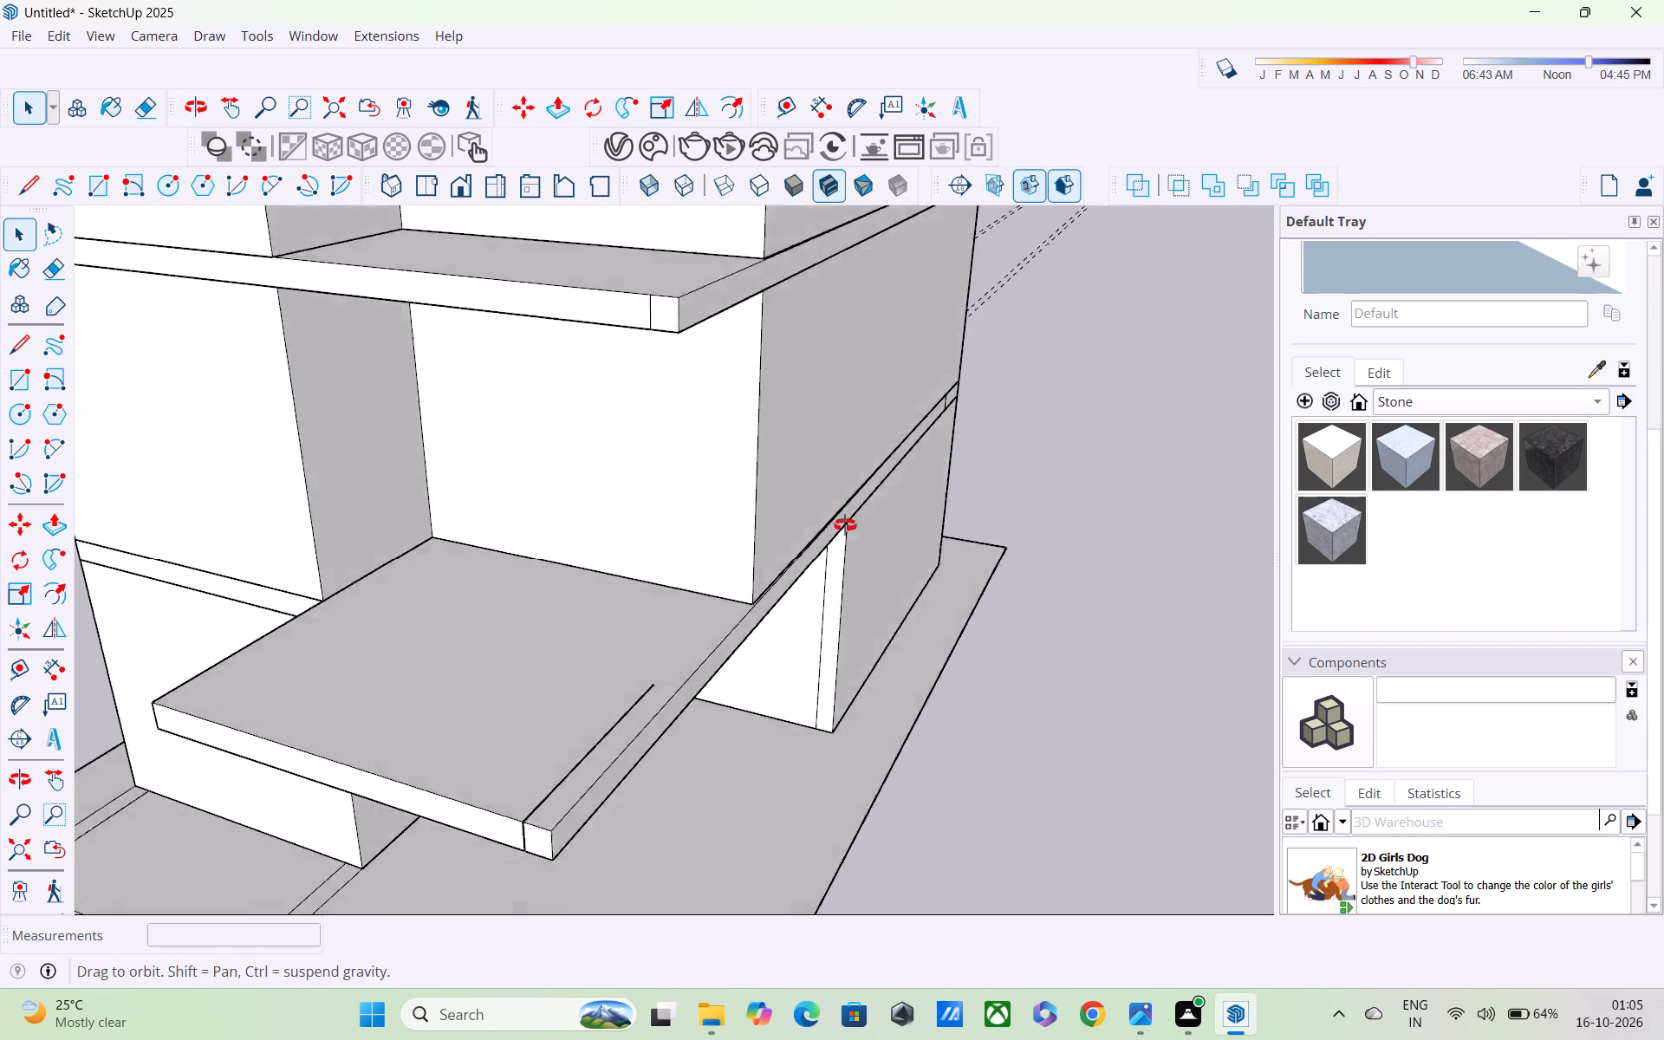
pyautogui.moveTo(845, 525); pyautogui.dragTo(871, 546, button='middle')
pyautogui.scroll(1, 871, 546)
pyautogui.scroll(-1, 871, 534)
pyautogui.keyDown('shift'); pyautogui.moveTo(865, 525); pyautogui.dragTo(879, 660, button='middle'); pyautogui.keyUp('shift')
pyautogui.scroll(-3, 820, 646)
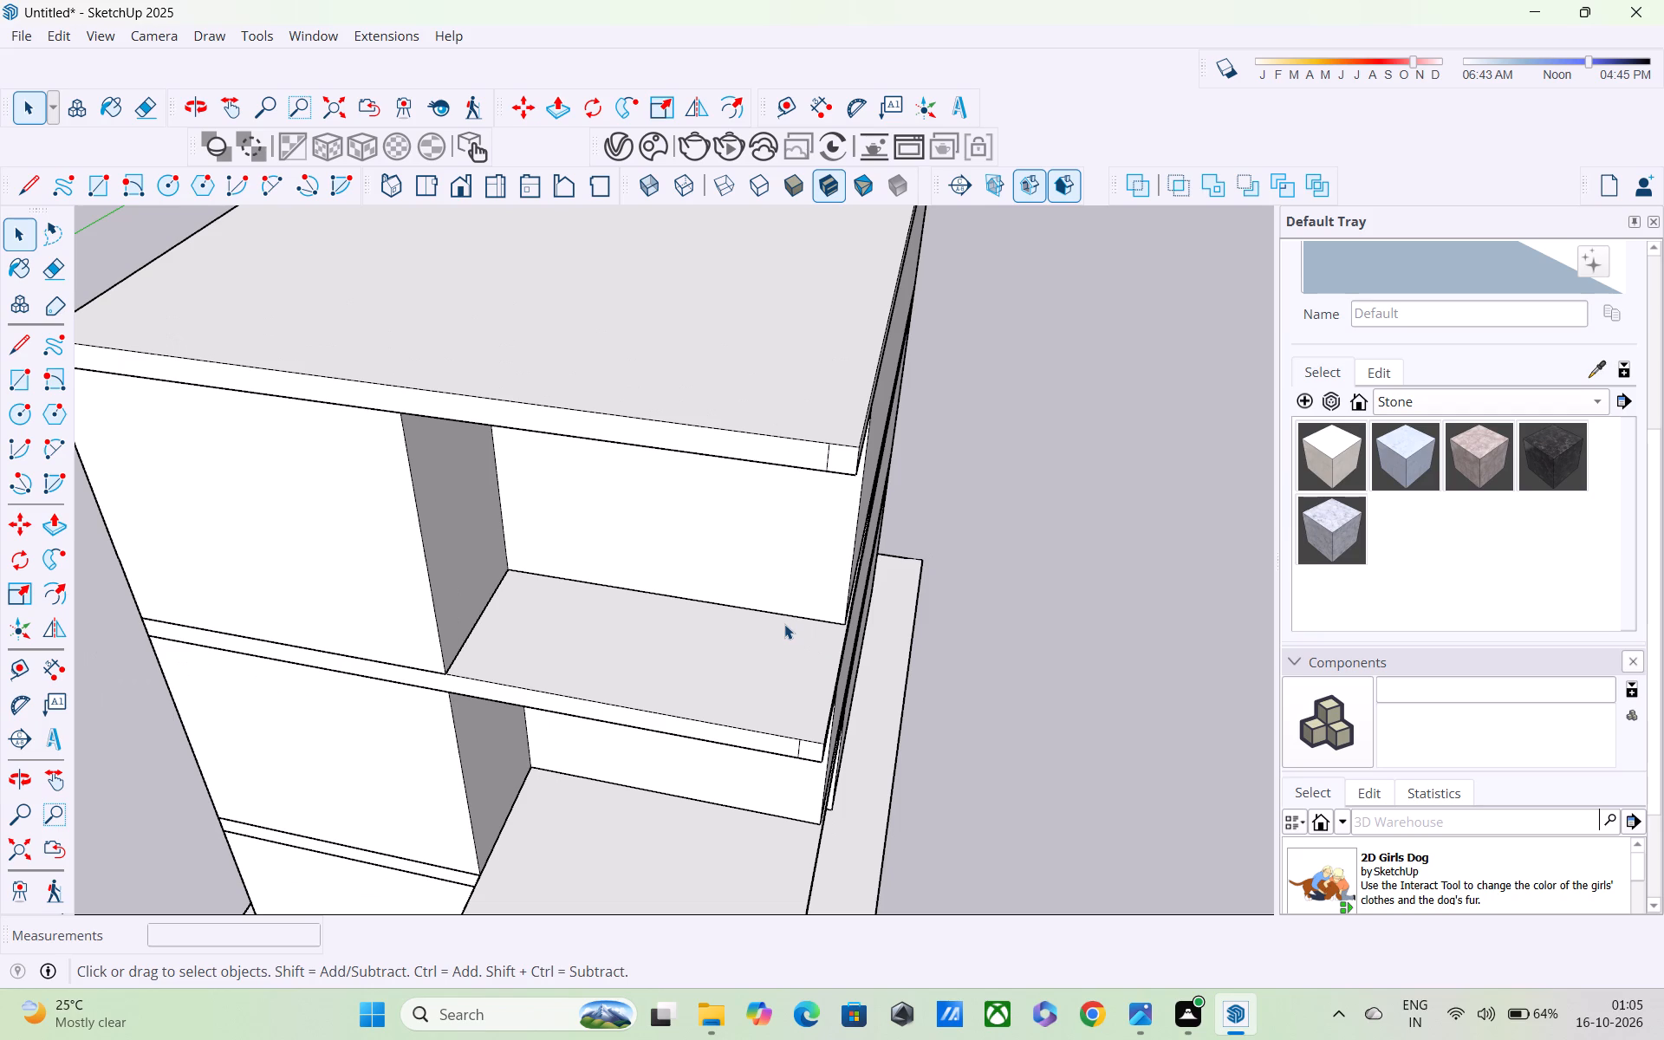
# Open the middle slab group and draw a vertical line across its front edge face at the recess wall corner.
pyautogui.press('p')
pyautogui.scroll(1, 671, 699)
pyautogui.press('space')
pyautogui.doubleClick(637, 717)
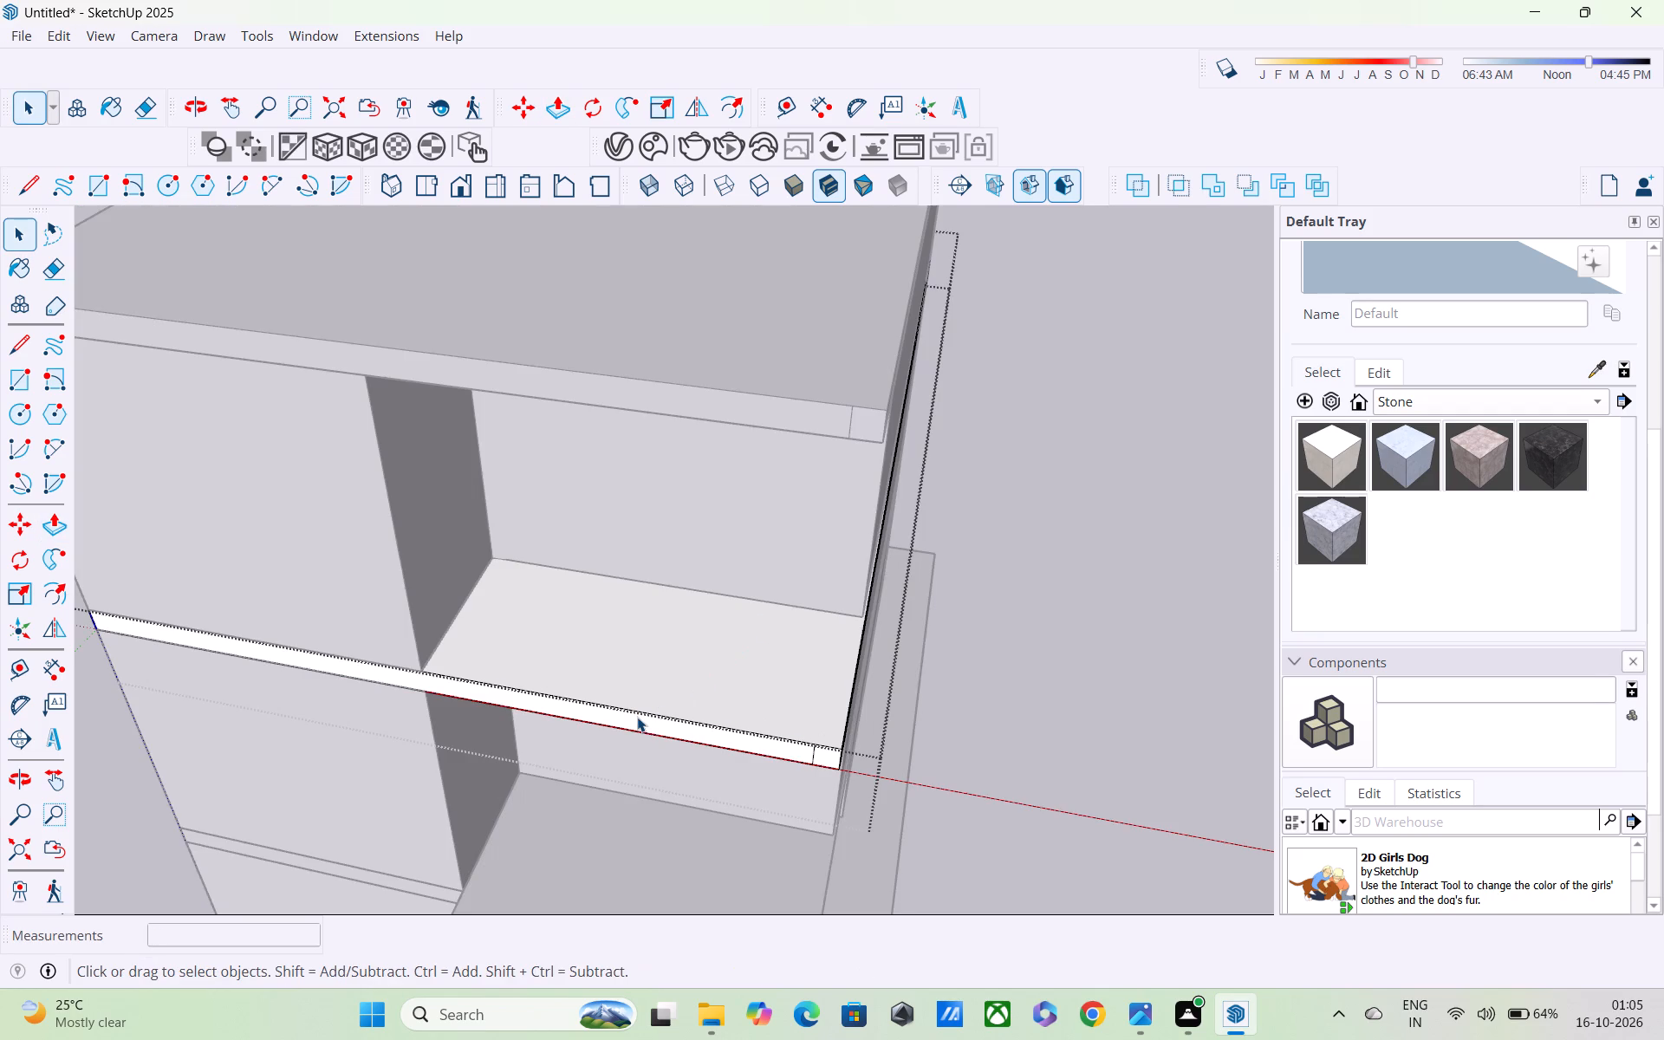
pyautogui.press('l')
pyautogui.scroll(1, 401, 686)
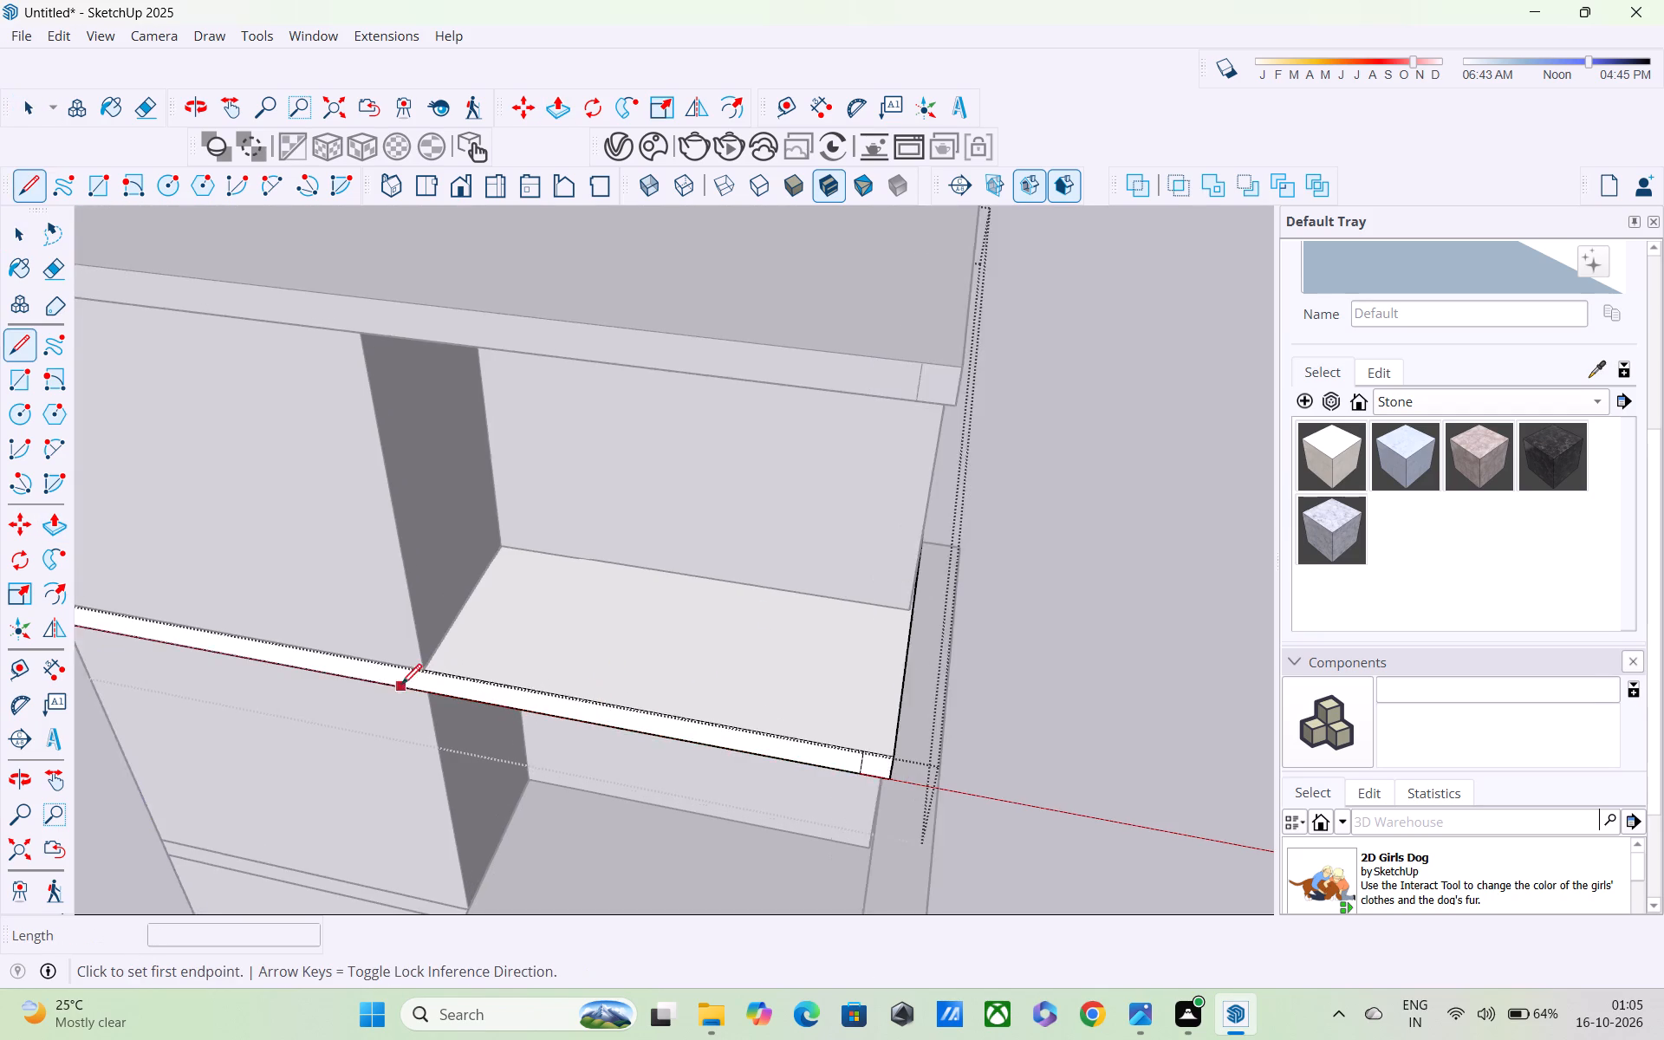
pyautogui.moveTo(401, 686); pyautogui.dragTo(596, 577, button='middle')
pyautogui.scroll(3, 618, 595)
pyautogui.click(647, 566)
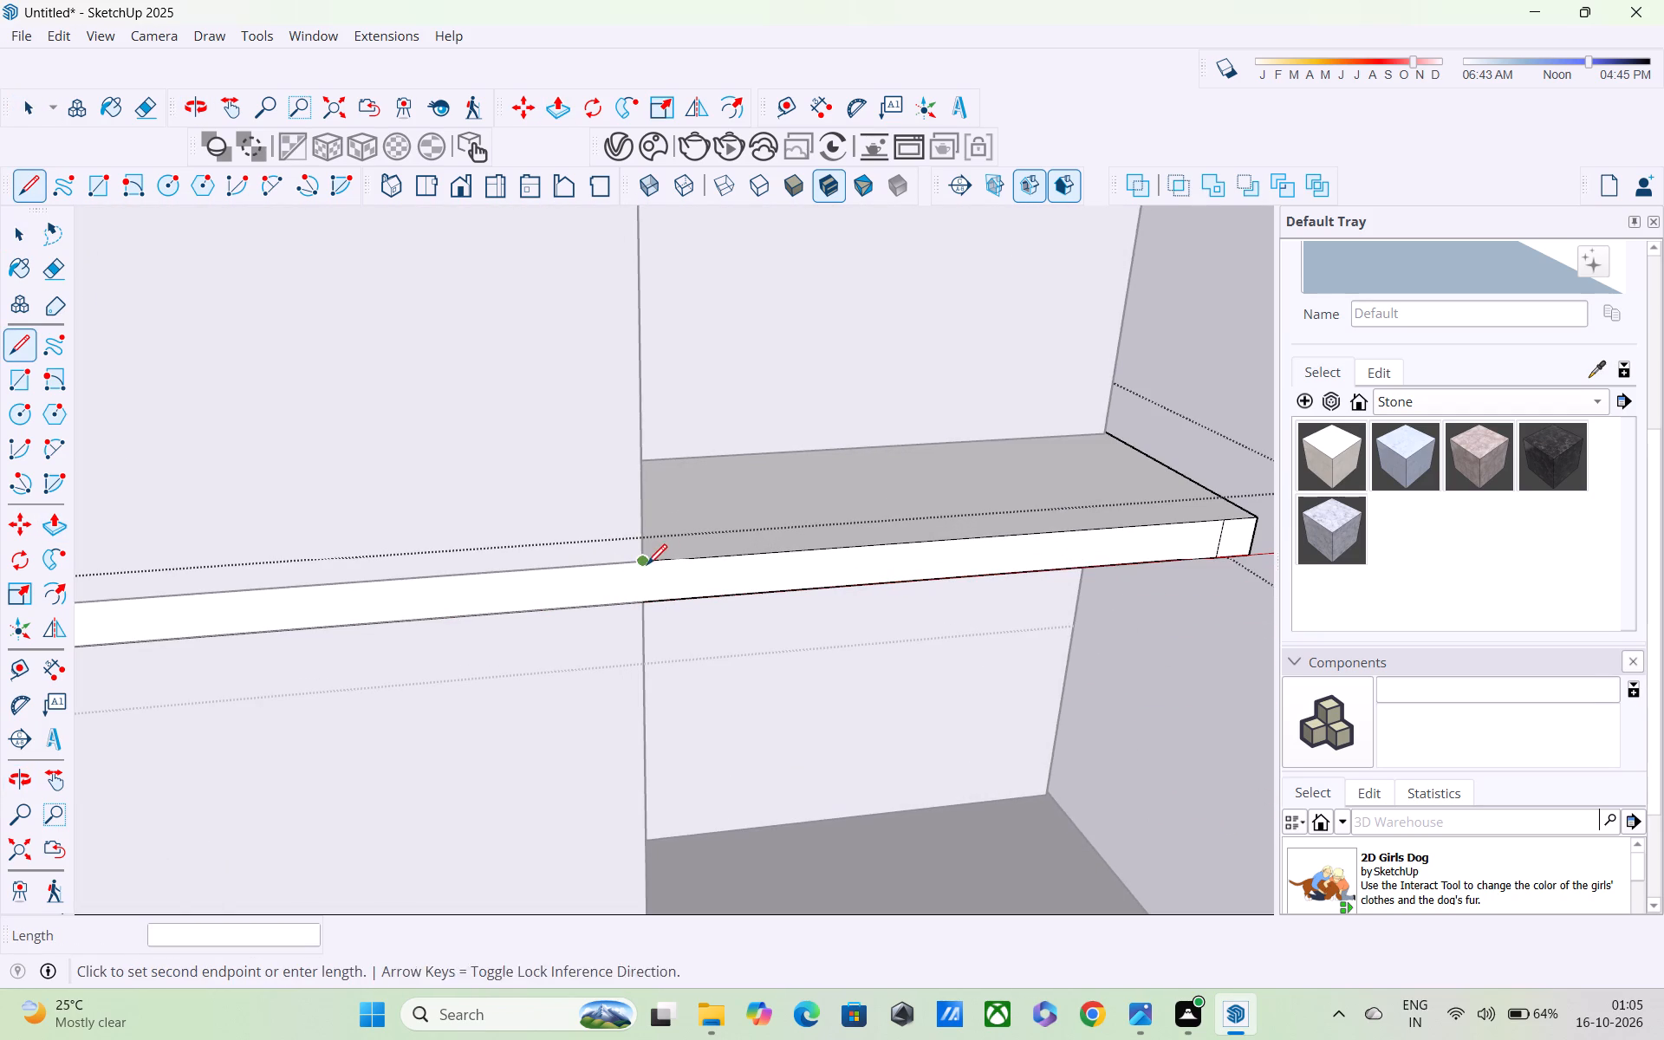
pyautogui.click(643, 605)
# Push/Pull the middle slab's front edge face beside the recess 6' 9" outward, level with the extended slab below.
pyautogui.moveTo(683, 616); pyautogui.dragTo(455, 596, button='middle')
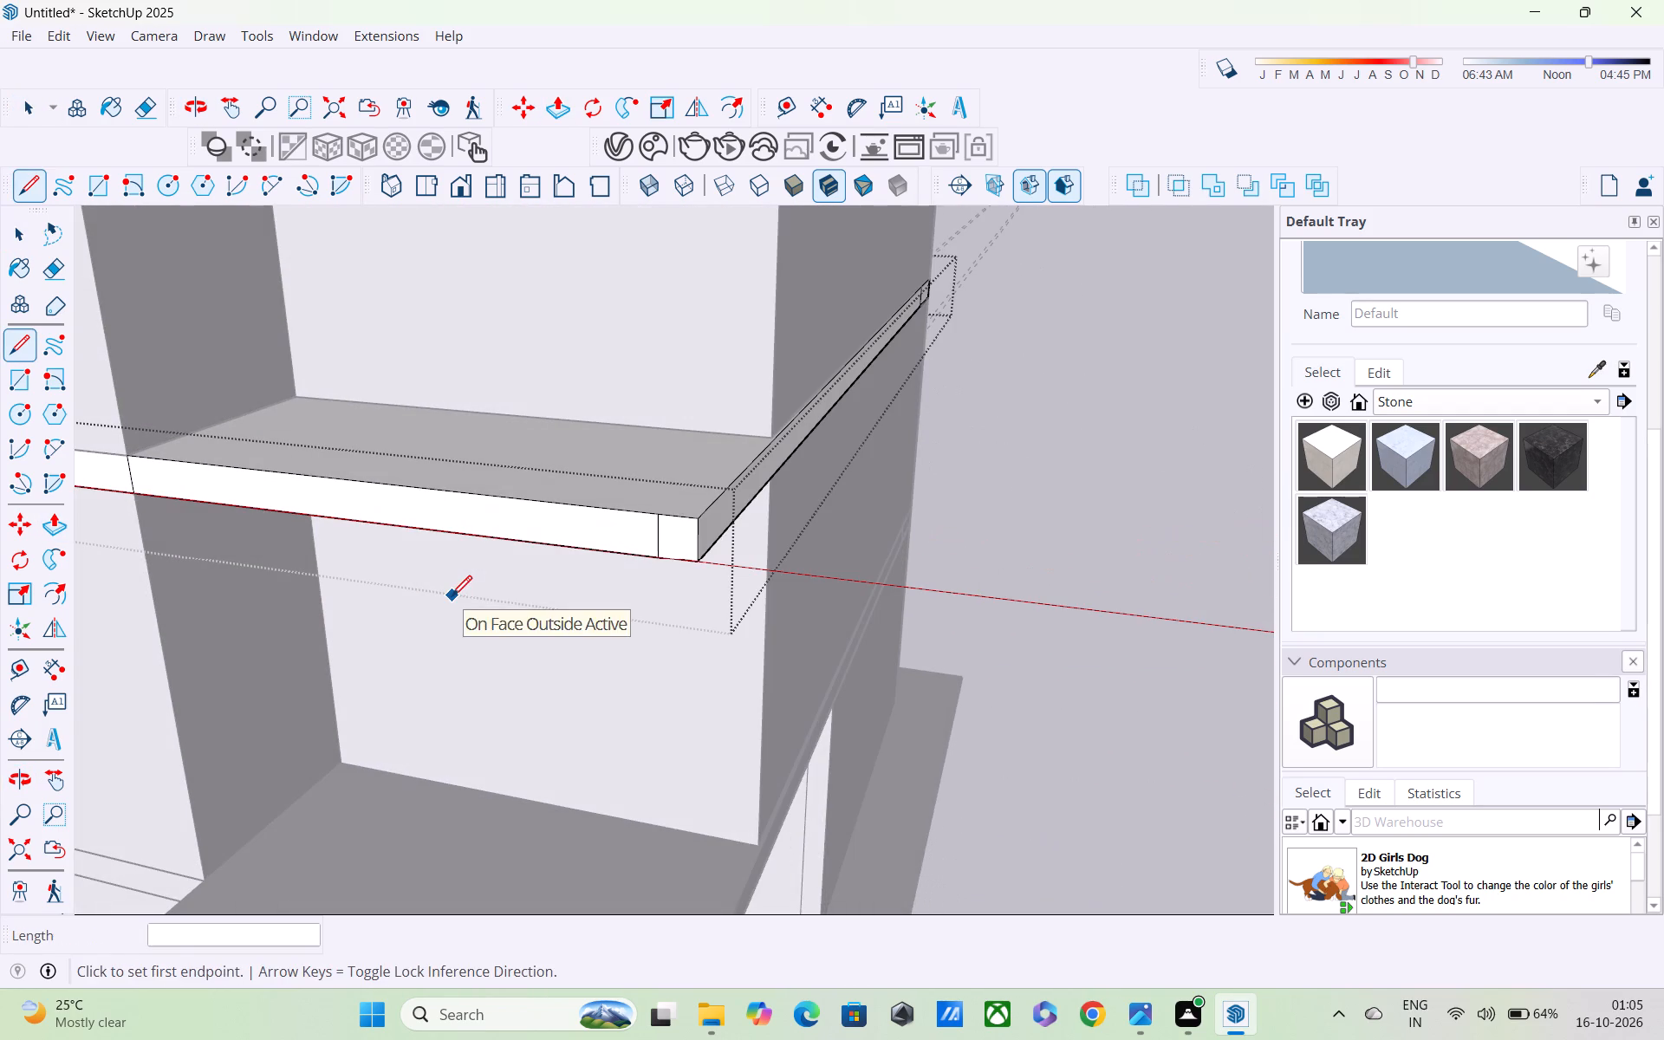
pyautogui.press('p')
pyautogui.click(465, 510)
pyautogui.scroll(-1, 435, 604)
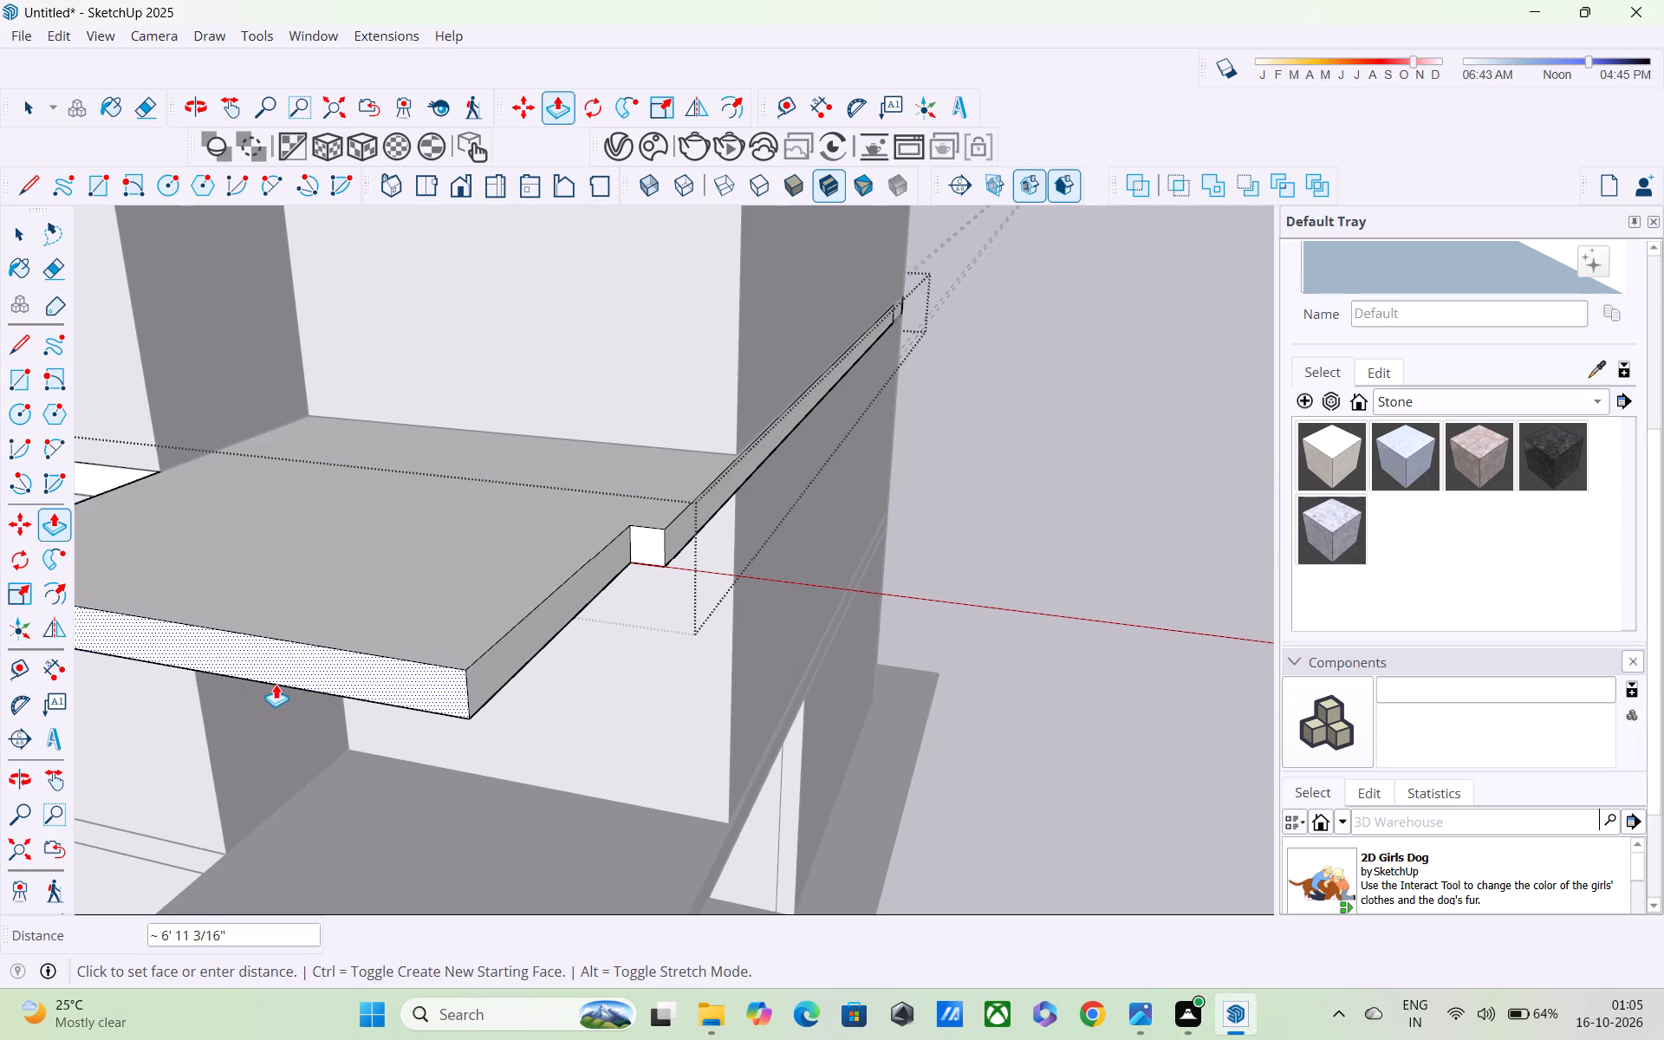
pyautogui.keyDown('shift'); pyautogui.moveTo(280, 686); pyautogui.dragTo(527, 411, button='middle'); pyautogui.keyUp('shift')
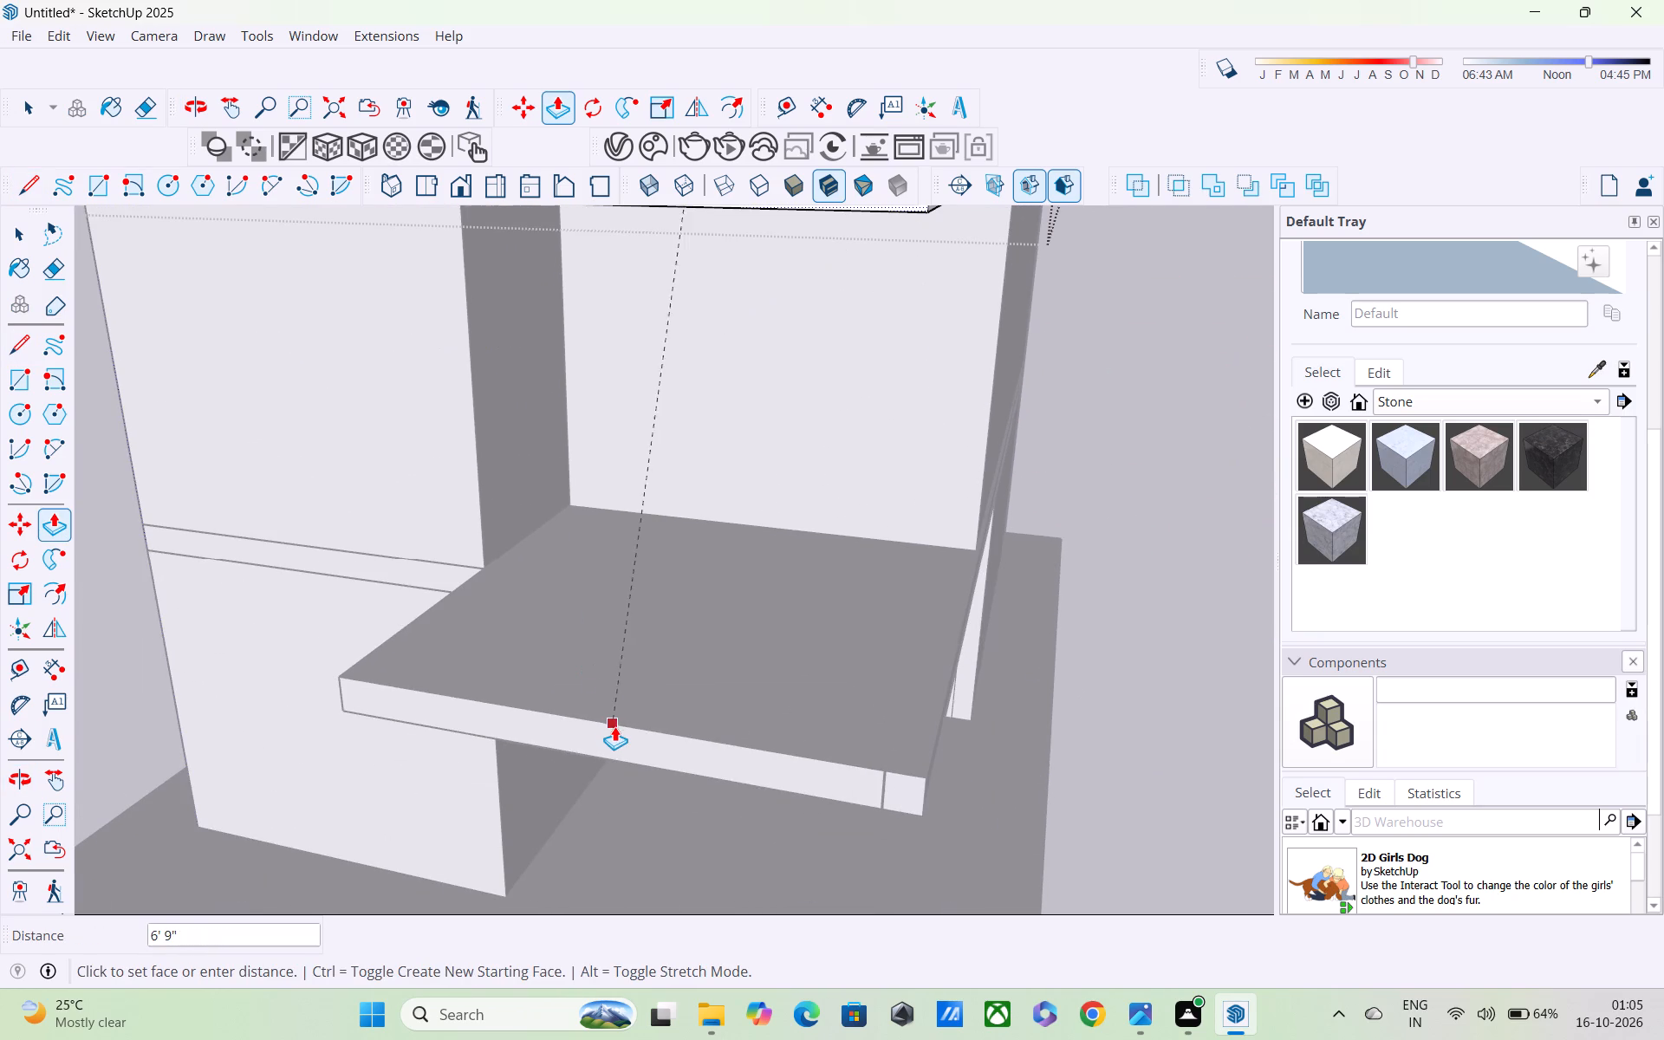
pyautogui.click(616, 730)
# Push/Pull the small leftover face at the middle slab's outer corner forward about 6' 9", to the extended front edge.
pyautogui.scroll(-4, 644, 710)
pyautogui.scroll(1, 739, 660)
pyautogui.moveTo(739, 658); pyautogui.dragTo(490, 705, button='middle')
pyautogui.scroll(3, 691, 444)
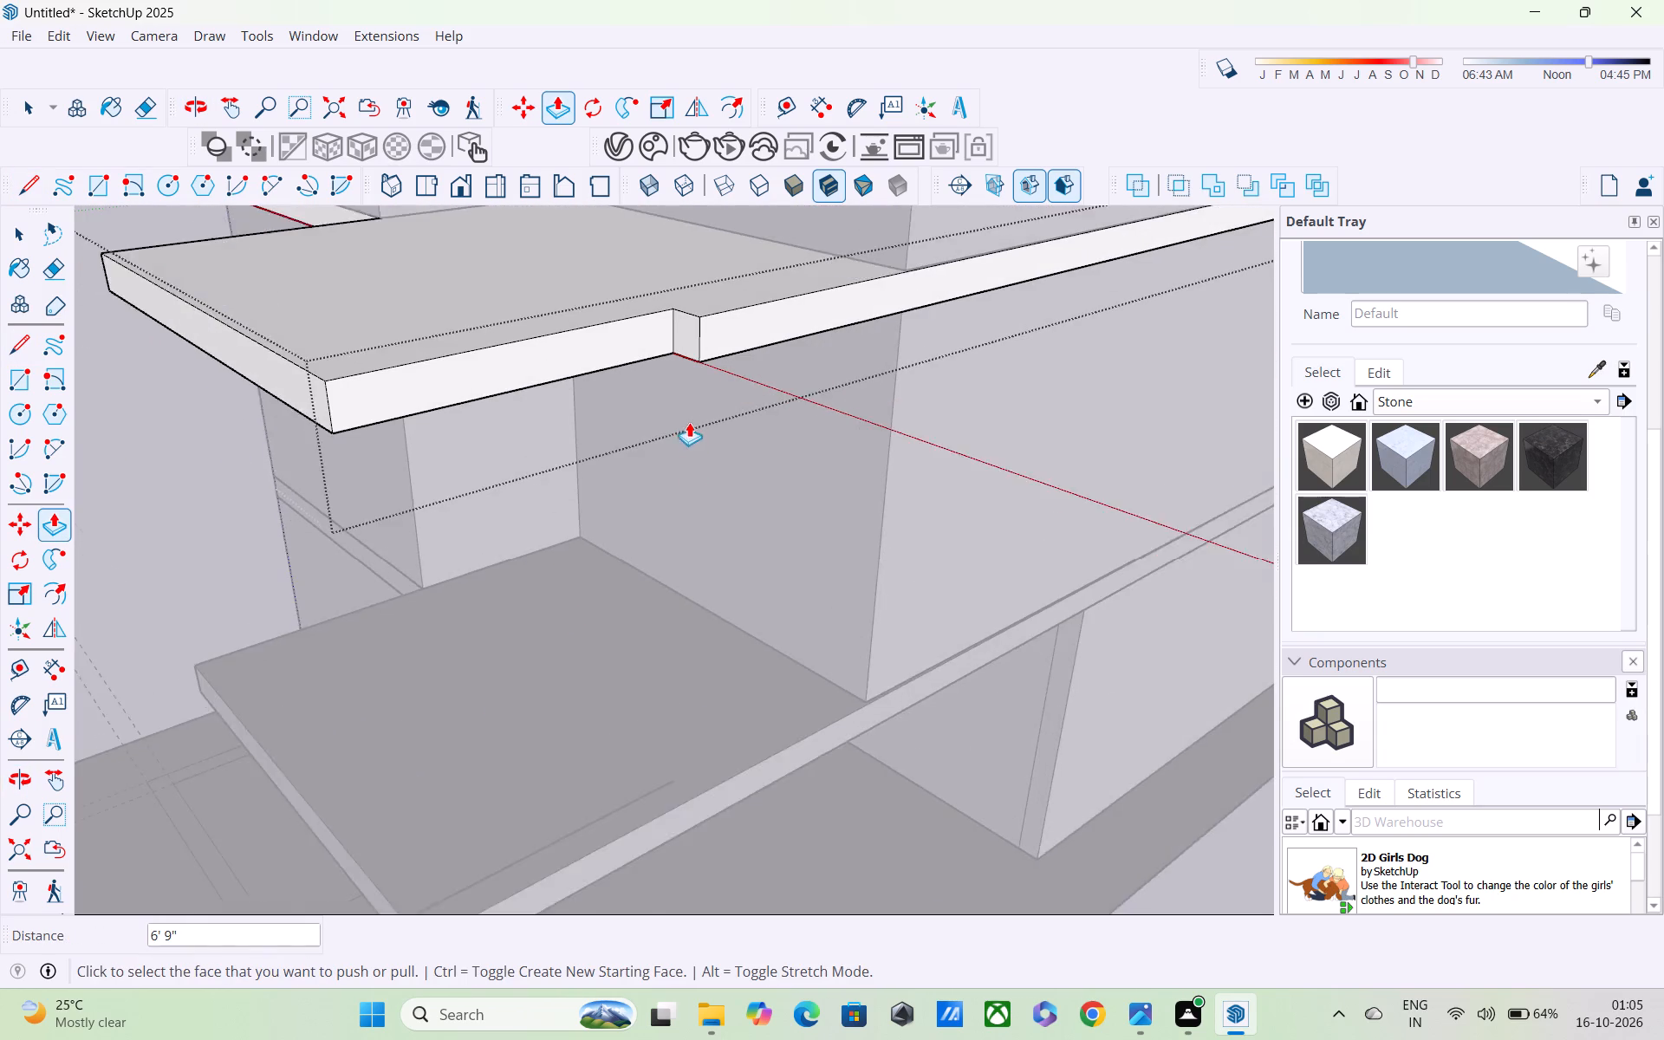
pyautogui.click(682, 314)
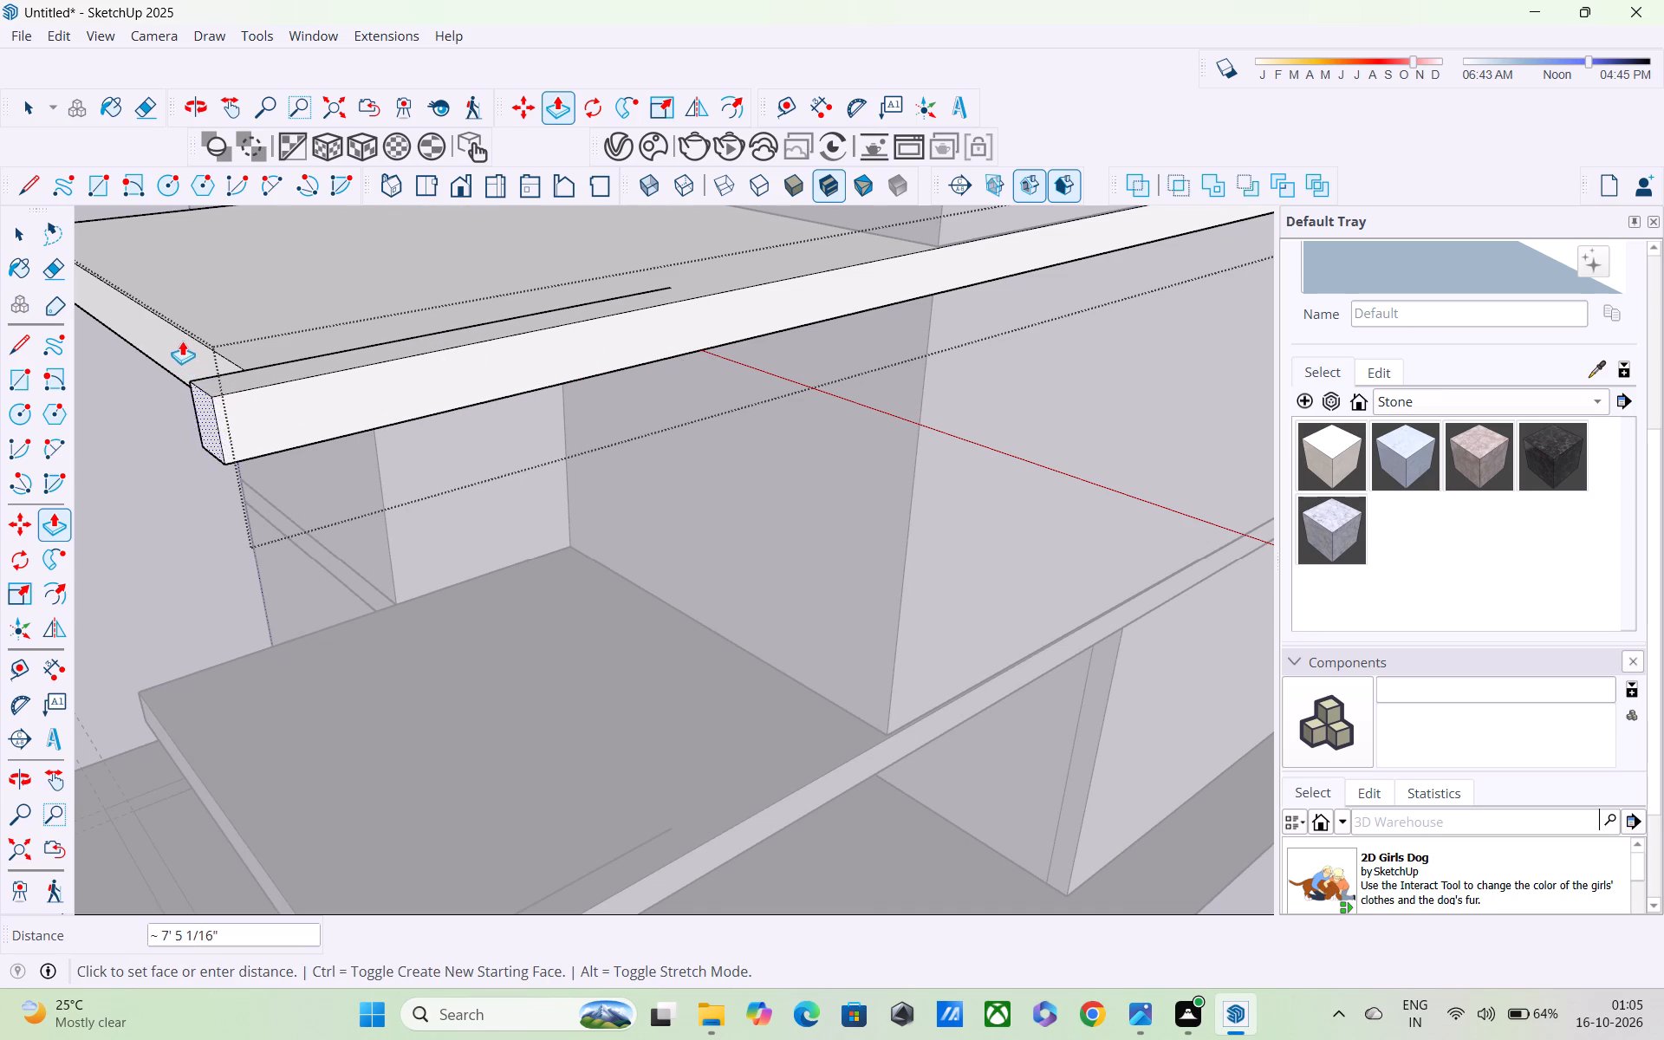
pyautogui.click(182, 335)
# Examine the extended middle slab from above, the side and the front against the other slabs.
pyautogui.scroll(-1, 324, 389)
pyautogui.moveTo(407, 437); pyautogui.dragTo(789, 644, button='middle')
pyautogui.scroll(1, 800, 635)
pyautogui.scroll(-6, 814, 608)
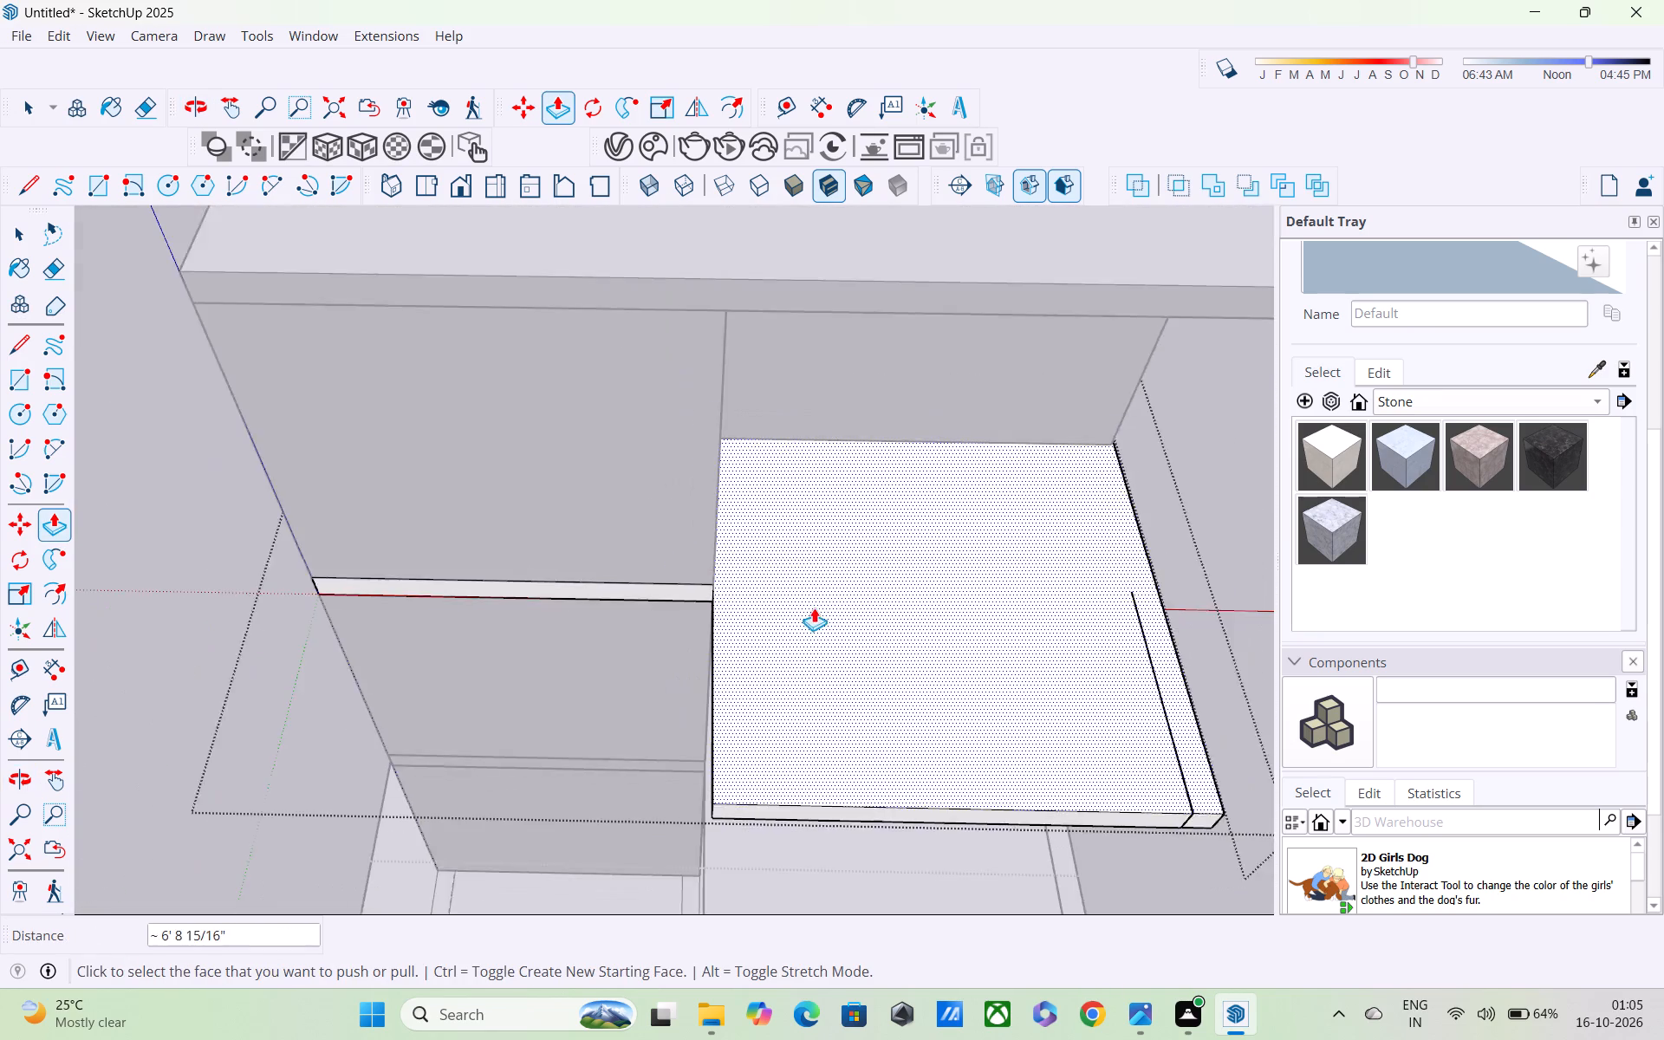
pyautogui.moveTo(918, 607); pyautogui.dragTo(490, 523, button='middle')
pyautogui.scroll(1, 484, 518)
pyautogui.moveTo(777, 541); pyautogui.dragTo(794, 479, button='middle')
pyautogui.scroll(-1, 783, 507)
pyautogui.scroll(1, 795, 478)
pyautogui.scroll(-5, 795, 478)
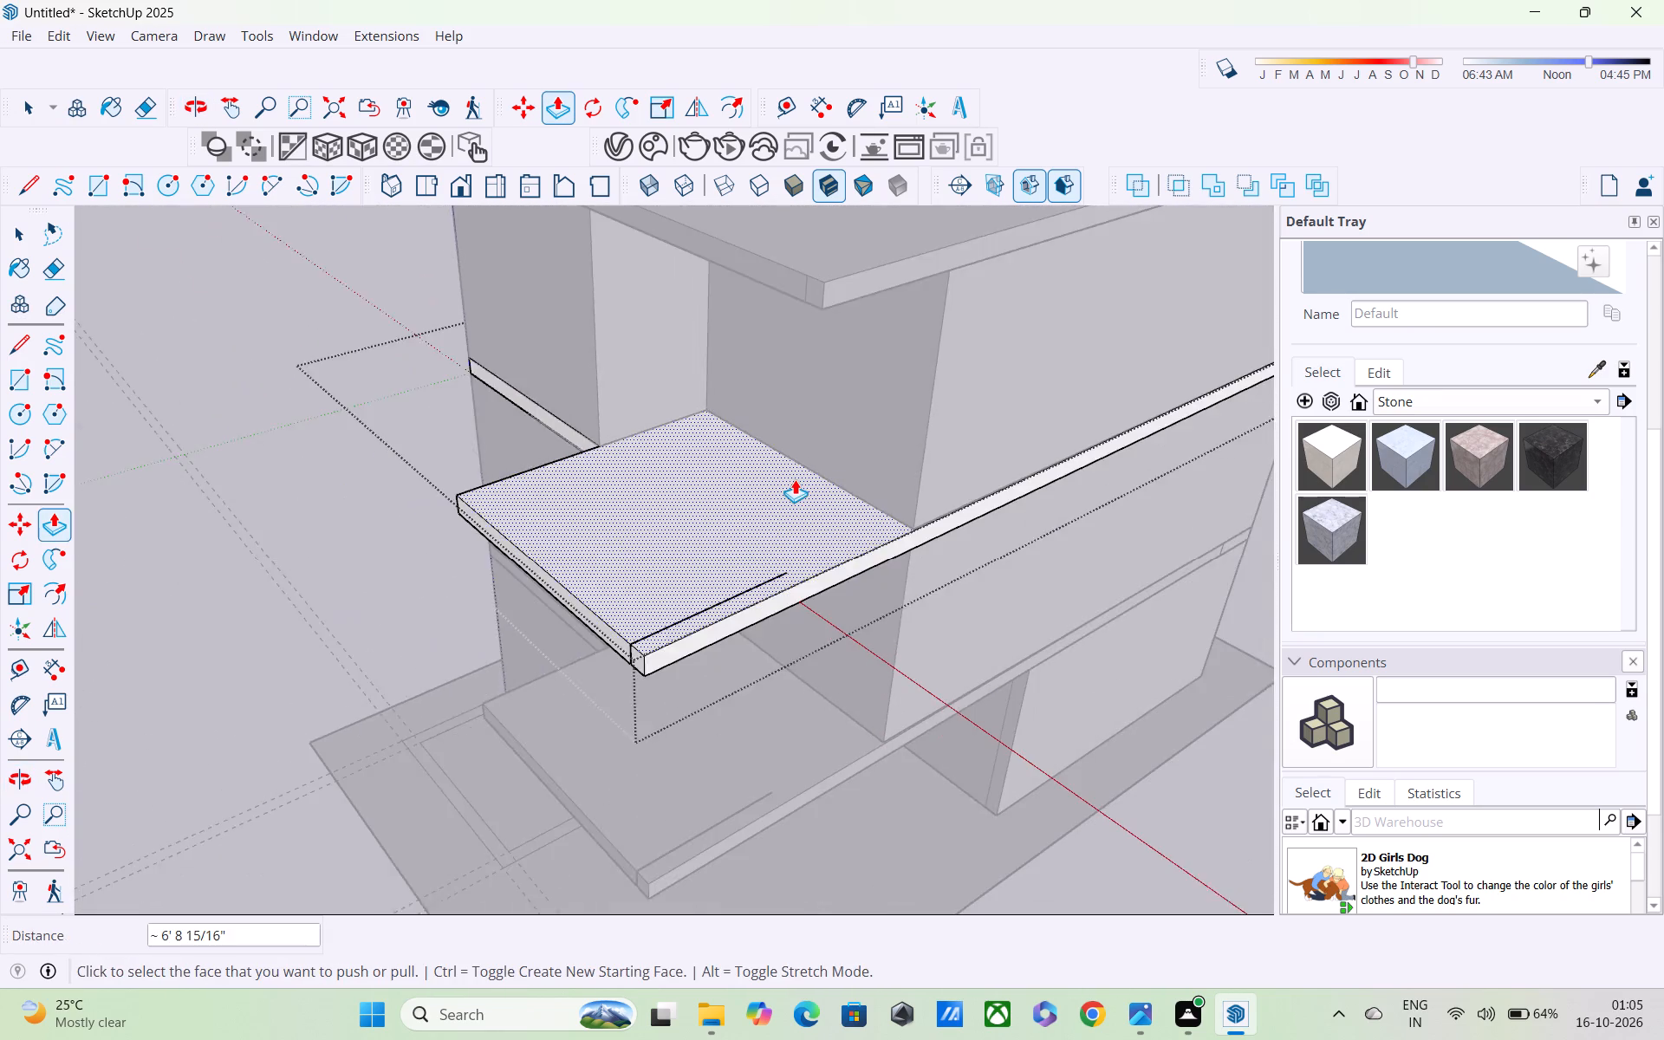
pyautogui.keyDown('shift'); pyautogui.scroll(-1, 811, 507); pyautogui.keyUp('shift')
pyautogui.keyDown('shift'); pyautogui.moveTo(812, 510); pyautogui.dragTo(963, 708, button='middle'); pyautogui.keyUp('shift')
pyautogui.keyDown('shift'); pyautogui.scroll(1, 963, 705); pyautogui.keyUp('shift')
pyautogui.scroll(-4, 949, 664)
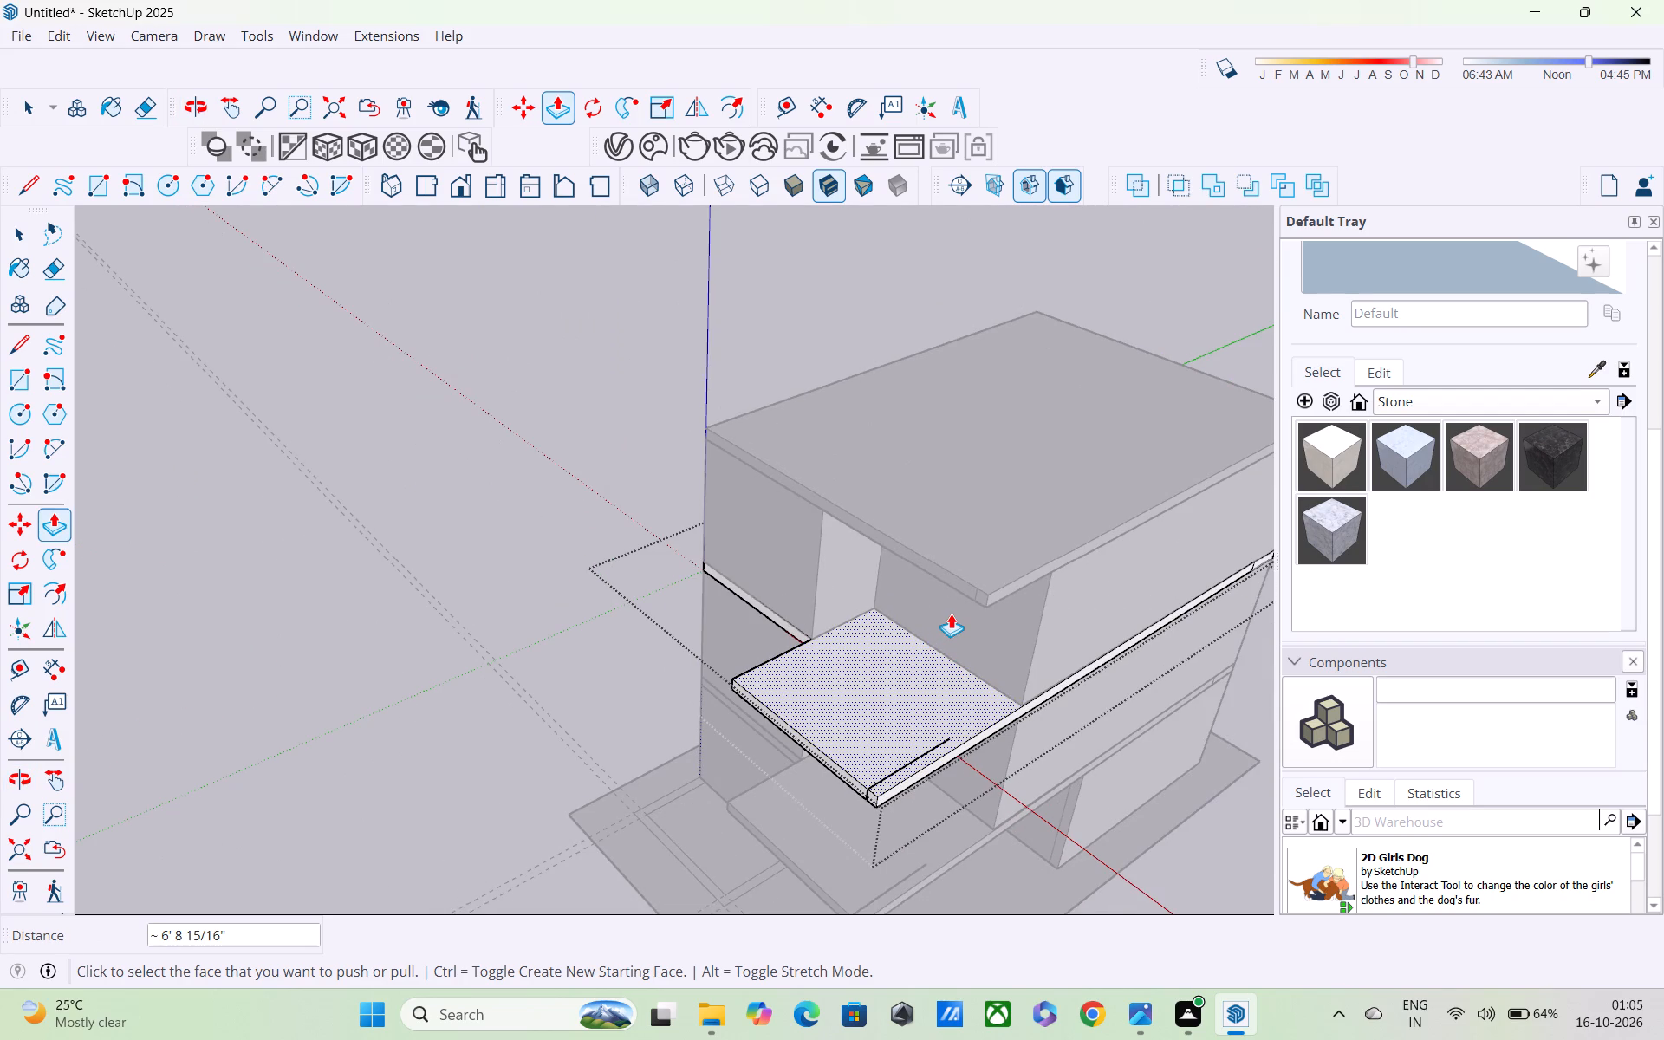
pyautogui.moveTo(902, 574); pyautogui.dragTo(1015, 519, button='middle')
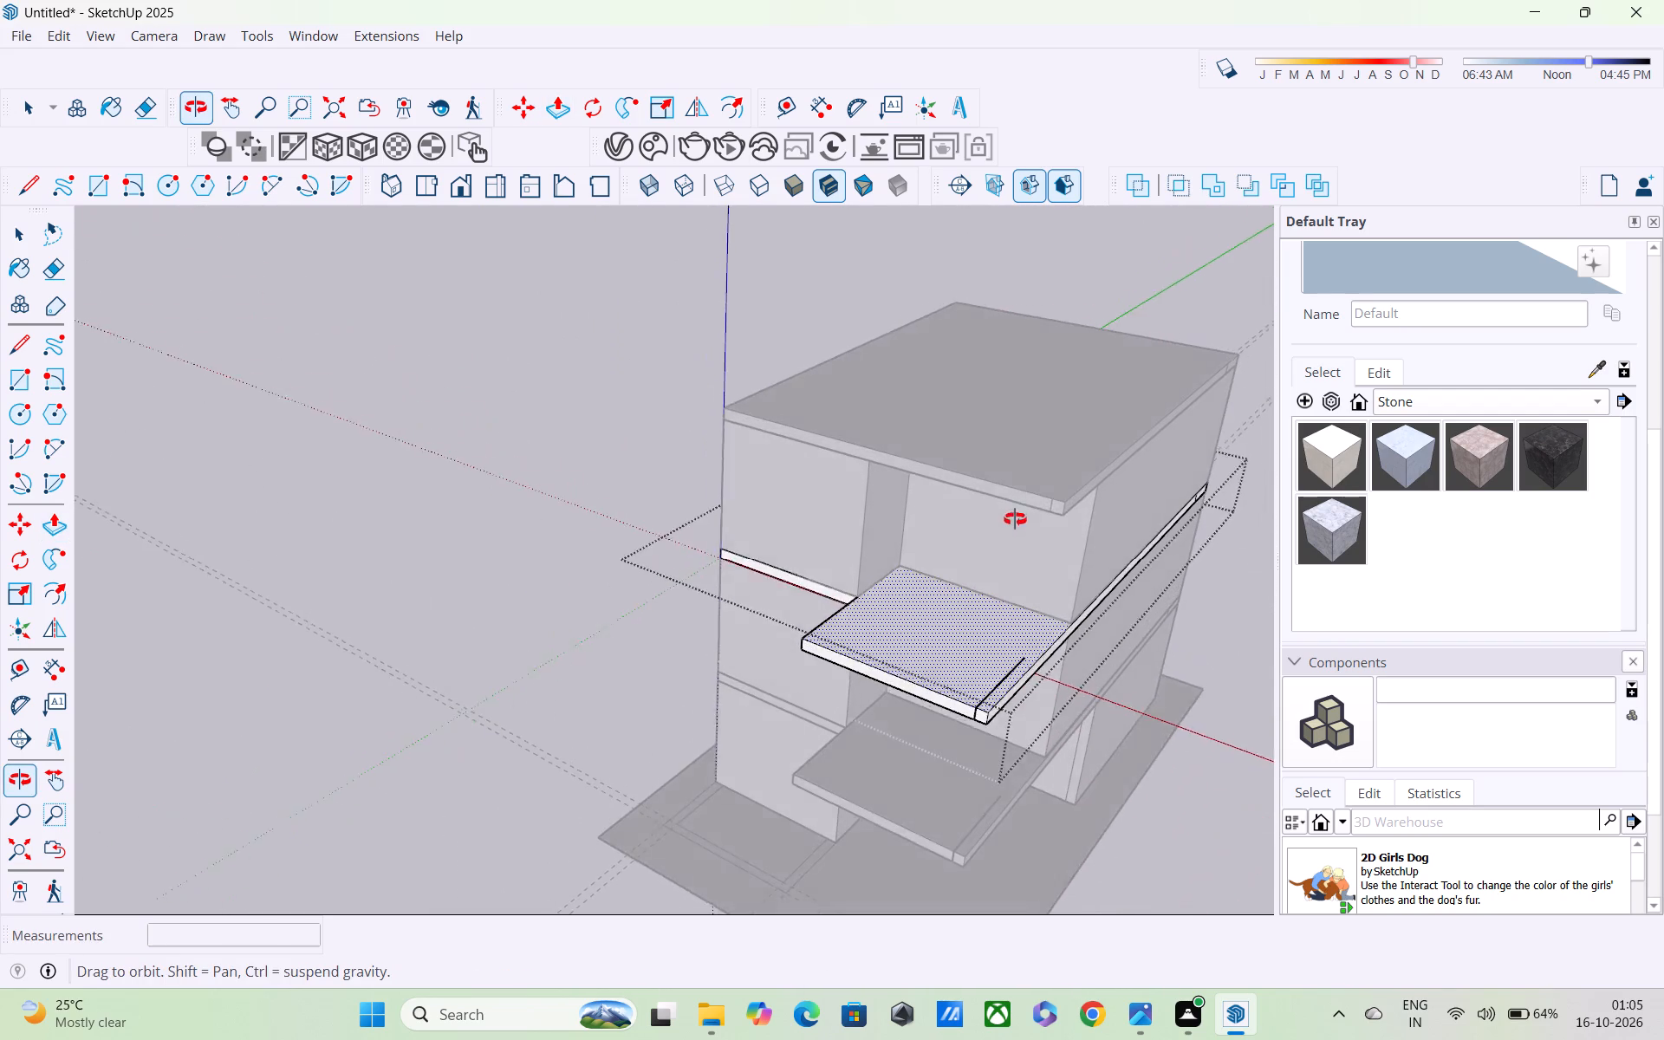
pyautogui.moveTo(1015, 519); pyautogui.dragTo(1015, 518, button='middle')
pyautogui.scroll(4, 1032, 490)
pyautogui.moveTo(1028, 478); pyautogui.dragTo(1061, 289, button='middle')
pyautogui.moveTo(1058, 419); pyautogui.dragTo(1037, 407, button='middle')
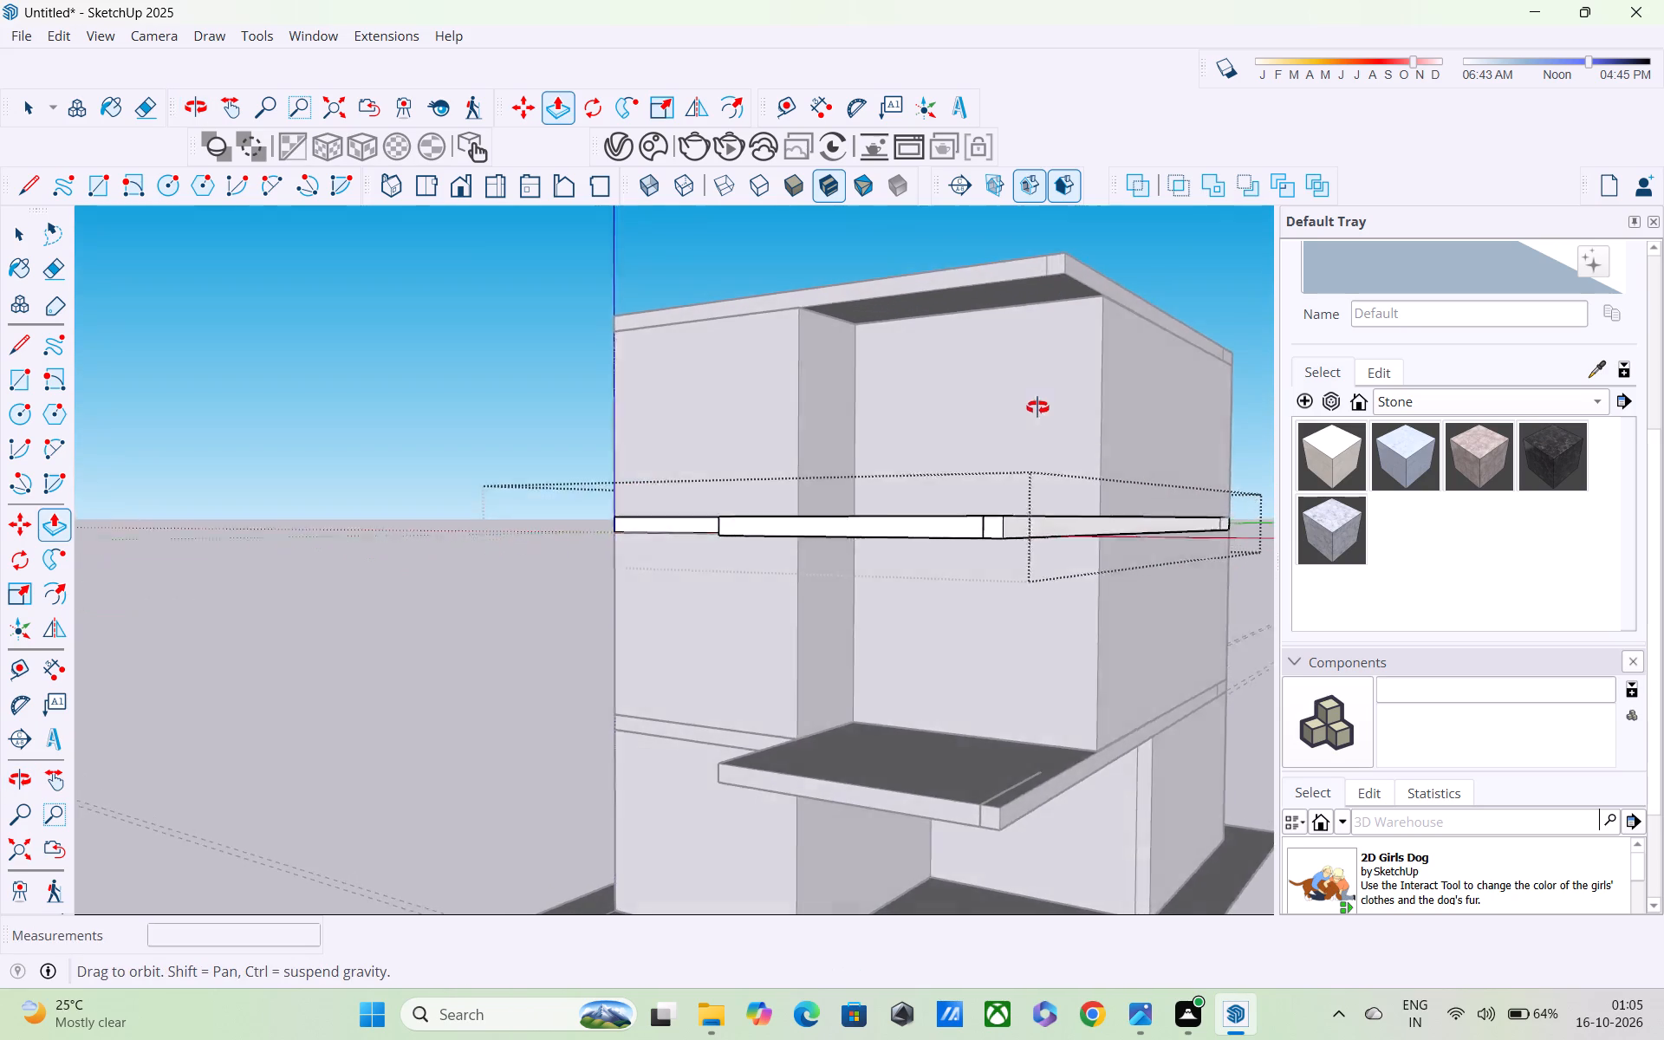
pyautogui.moveTo(1037, 407); pyautogui.dragTo(716, 361, button='middle')
pyautogui.moveTo(720, 687); pyautogui.dragTo(770, 679, button='middle')
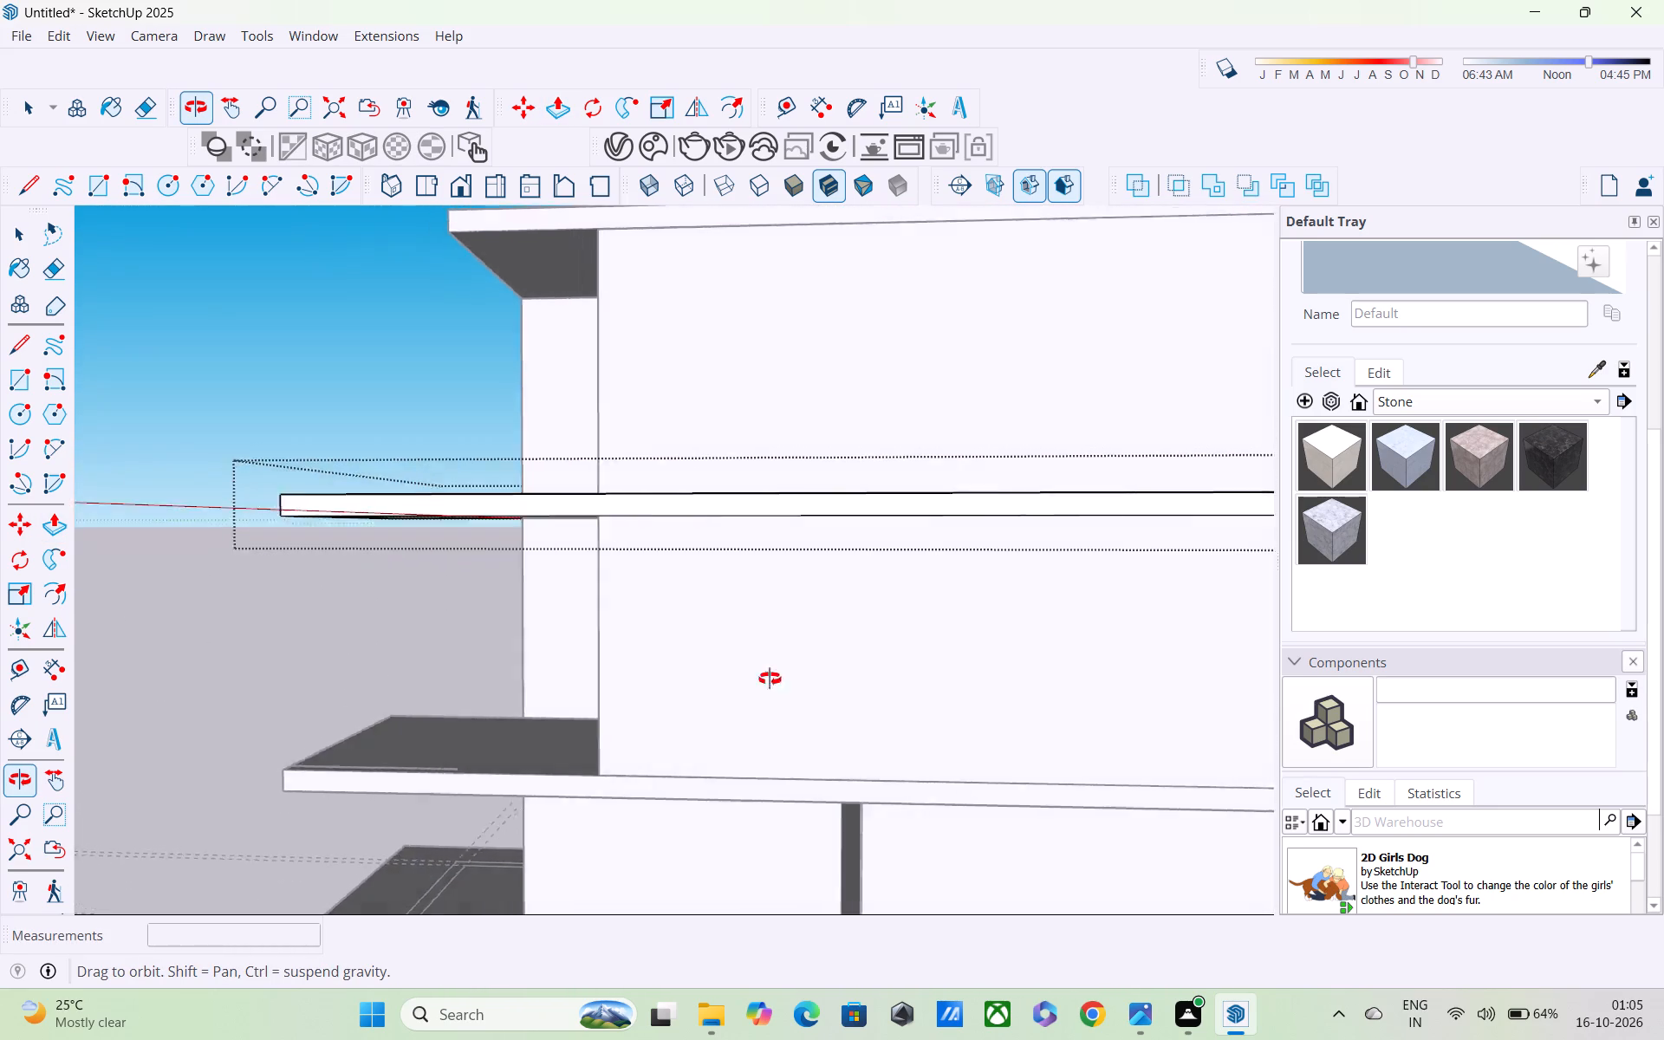
pyautogui.moveTo(770, 679); pyautogui.dragTo(842, 604, button='middle')
pyautogui.scroll(-6, 868, 654)
pyautogui.moveTo(925, 712); pyautogui.dragTo(868, 816, button='middle')
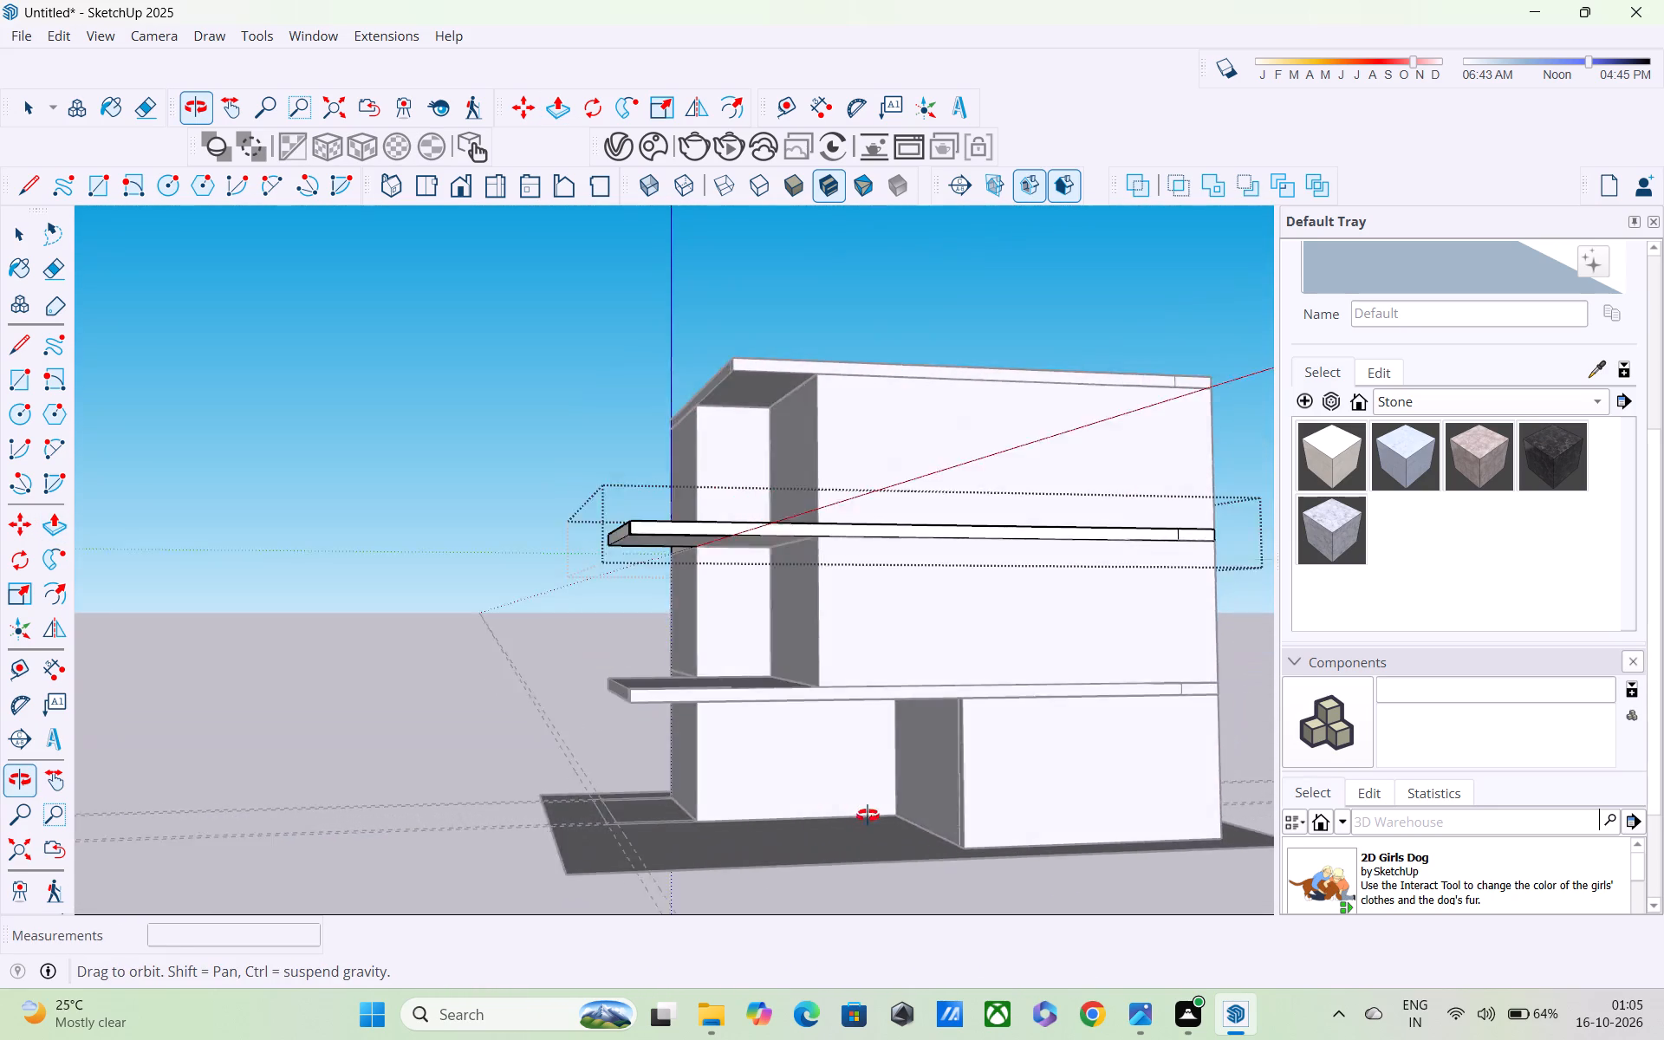
pyautogui.moveTo(868, 816); pyautogui.dragTo(974, 827, button='middle')
pyautogui.moveTo(895, 652); pyautogui.dragTo(1145, 832, button='middle')
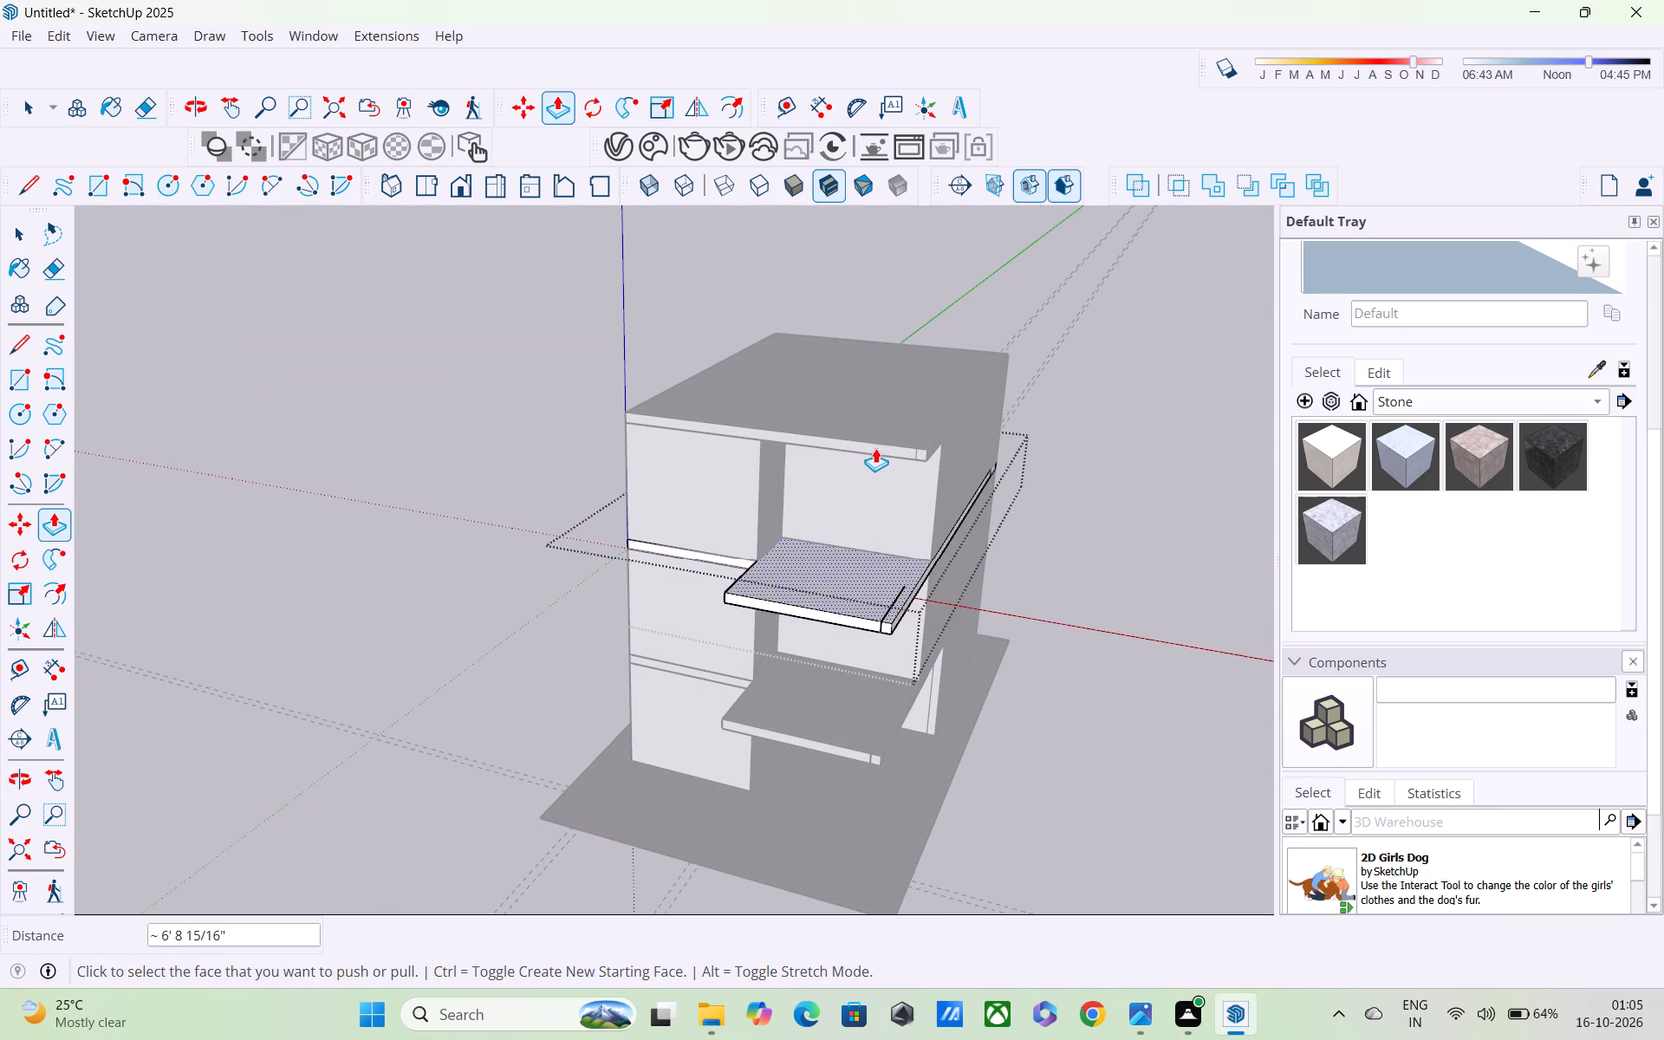
# Close the middle slab group, open the top roof slab group and draw a 10" vertical line across its front face at the recess corner.
pyautogui.press('space')
pyautogui.click(1088, 456)
pyautogui.doubleClick(856, 445)
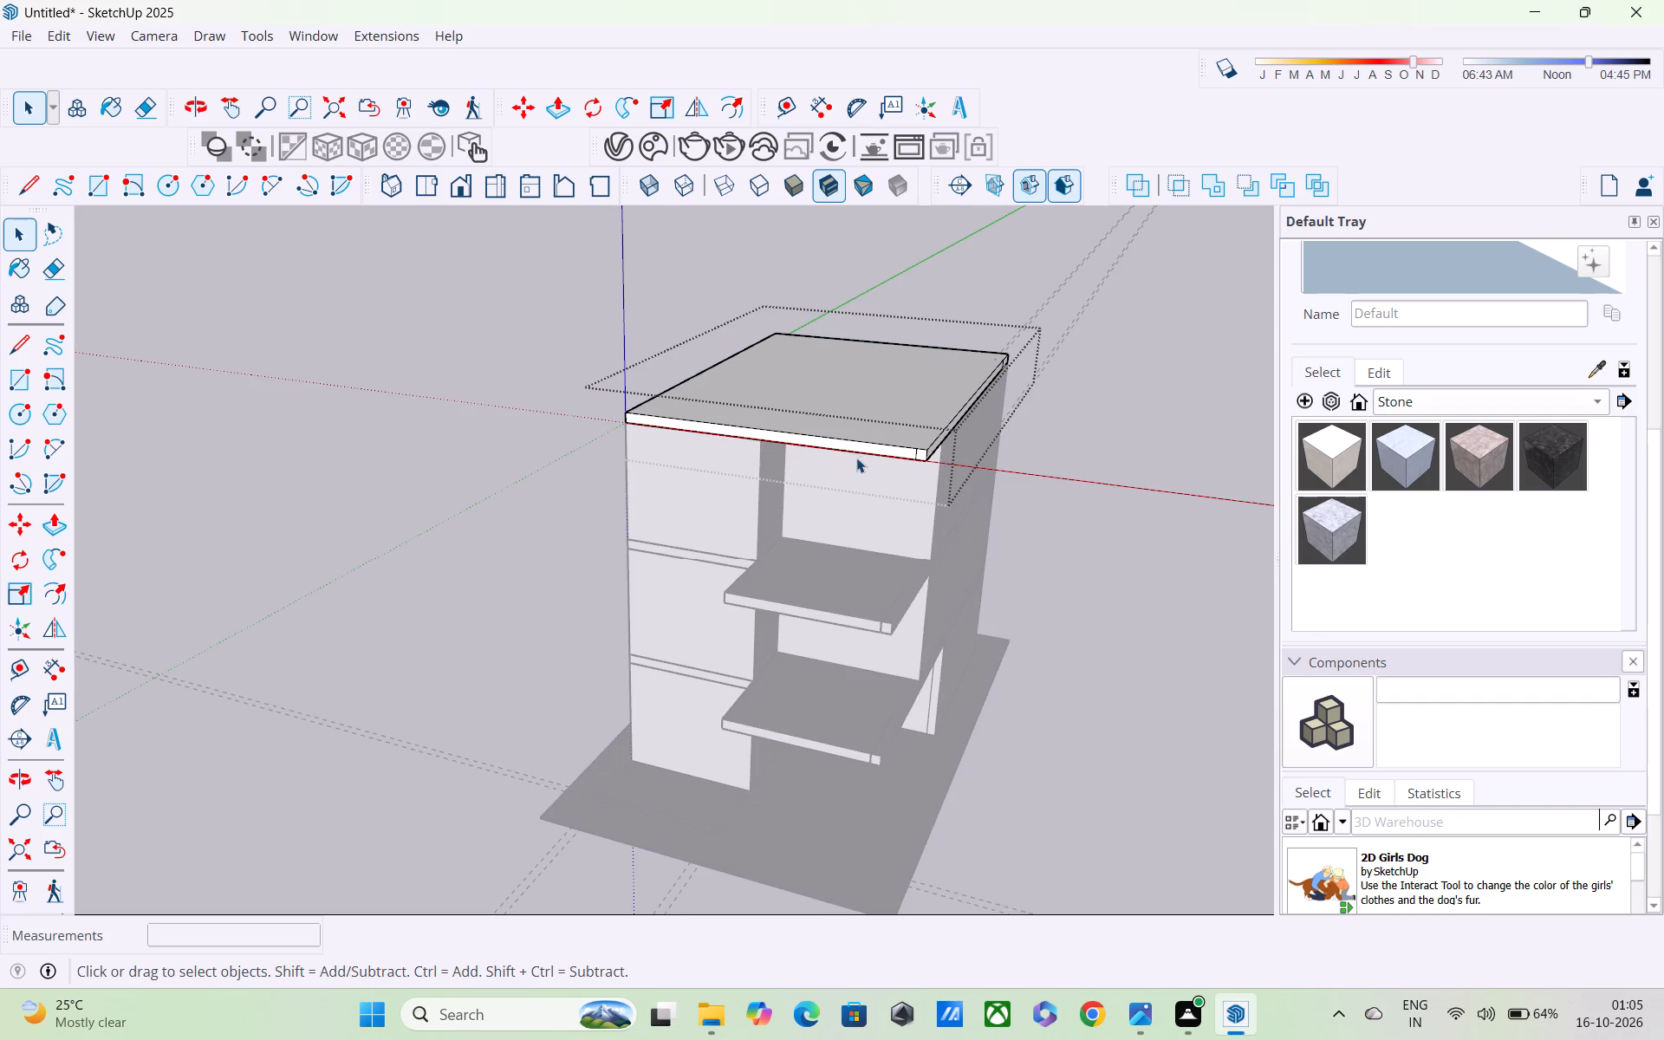
pyautogui.press('l')
pyautogui.scroll(4, 816, 474)
pyautogui.scroll(4, 718, 439)
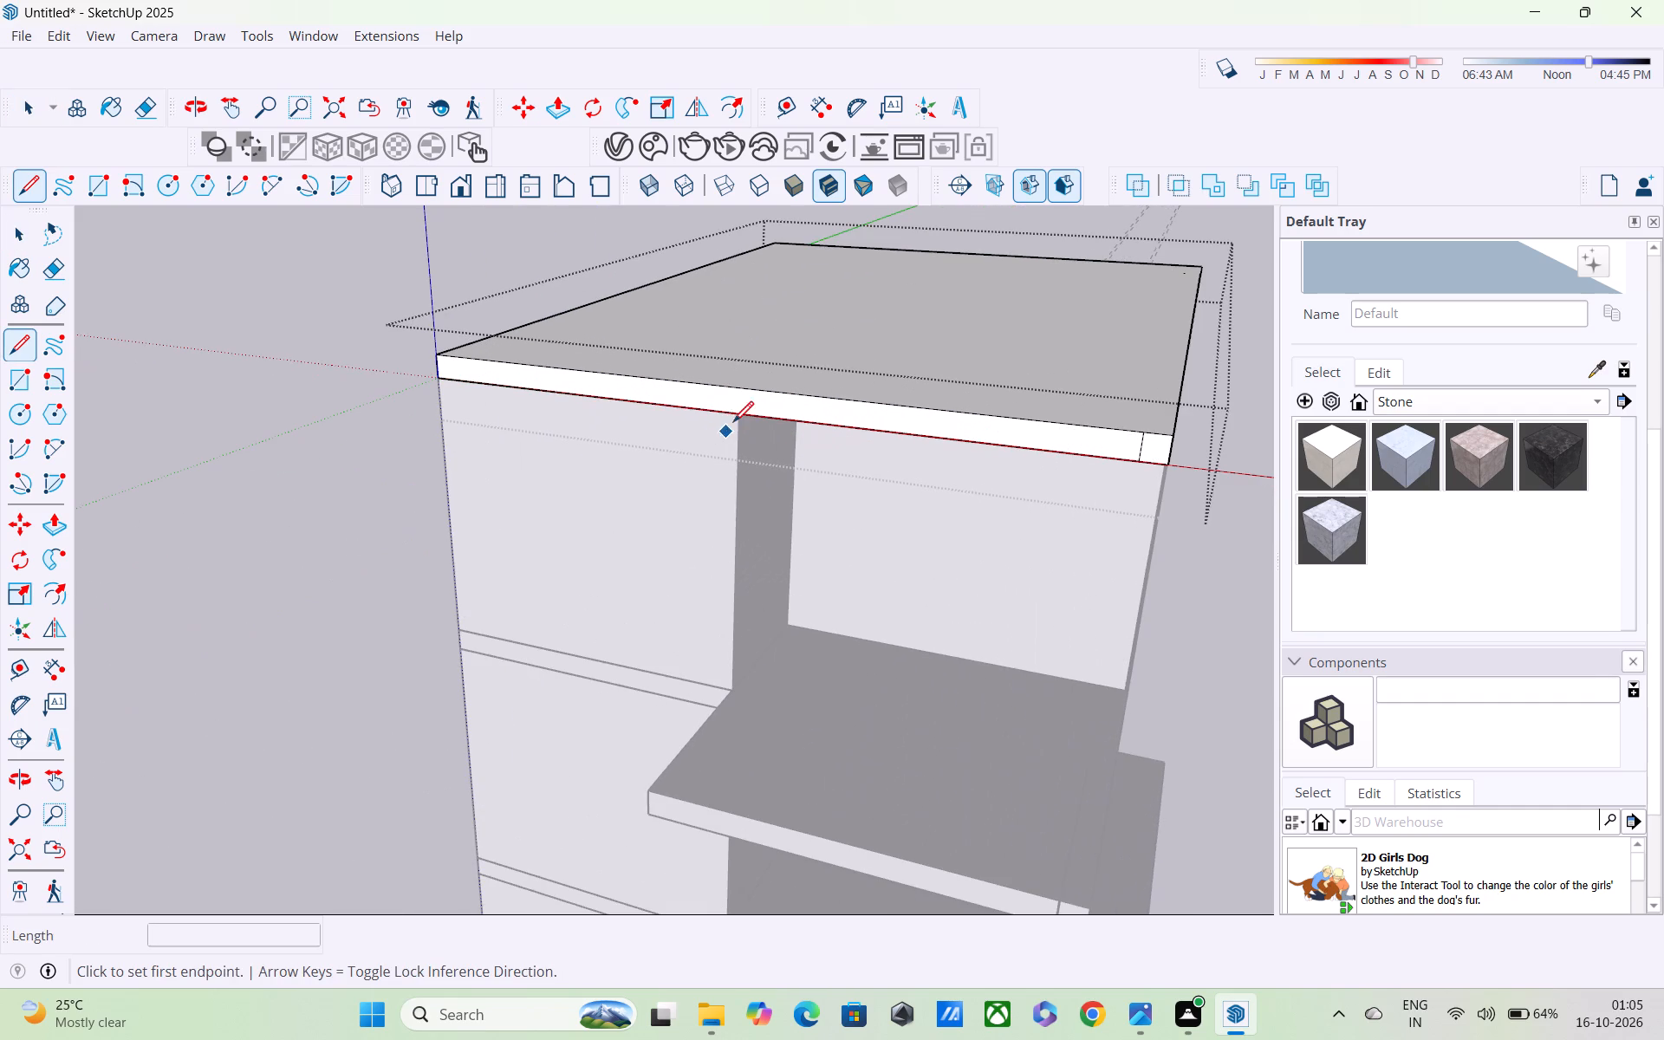
pyautogui.click(743, 414)
pyautogui.click(746, 393)
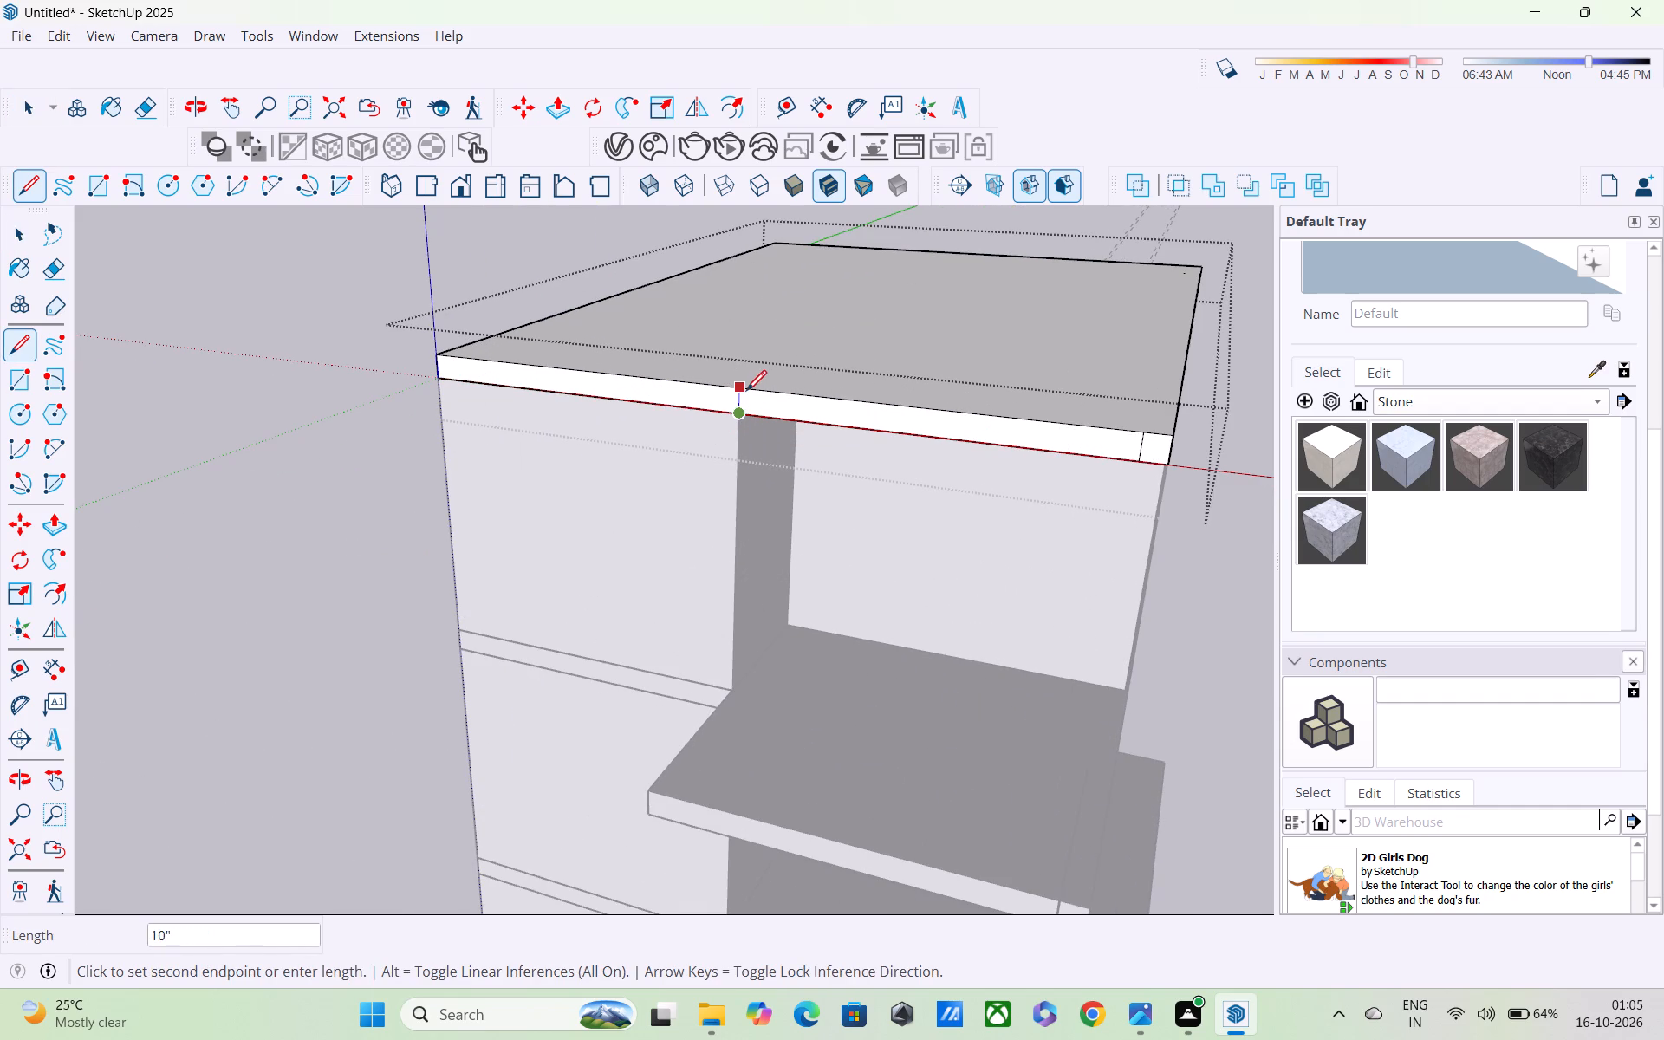
# Push/Pull the top roof slab's front edge face beside the recess 6' 9" outward, level with the slab below.
pyautogui.press('p')
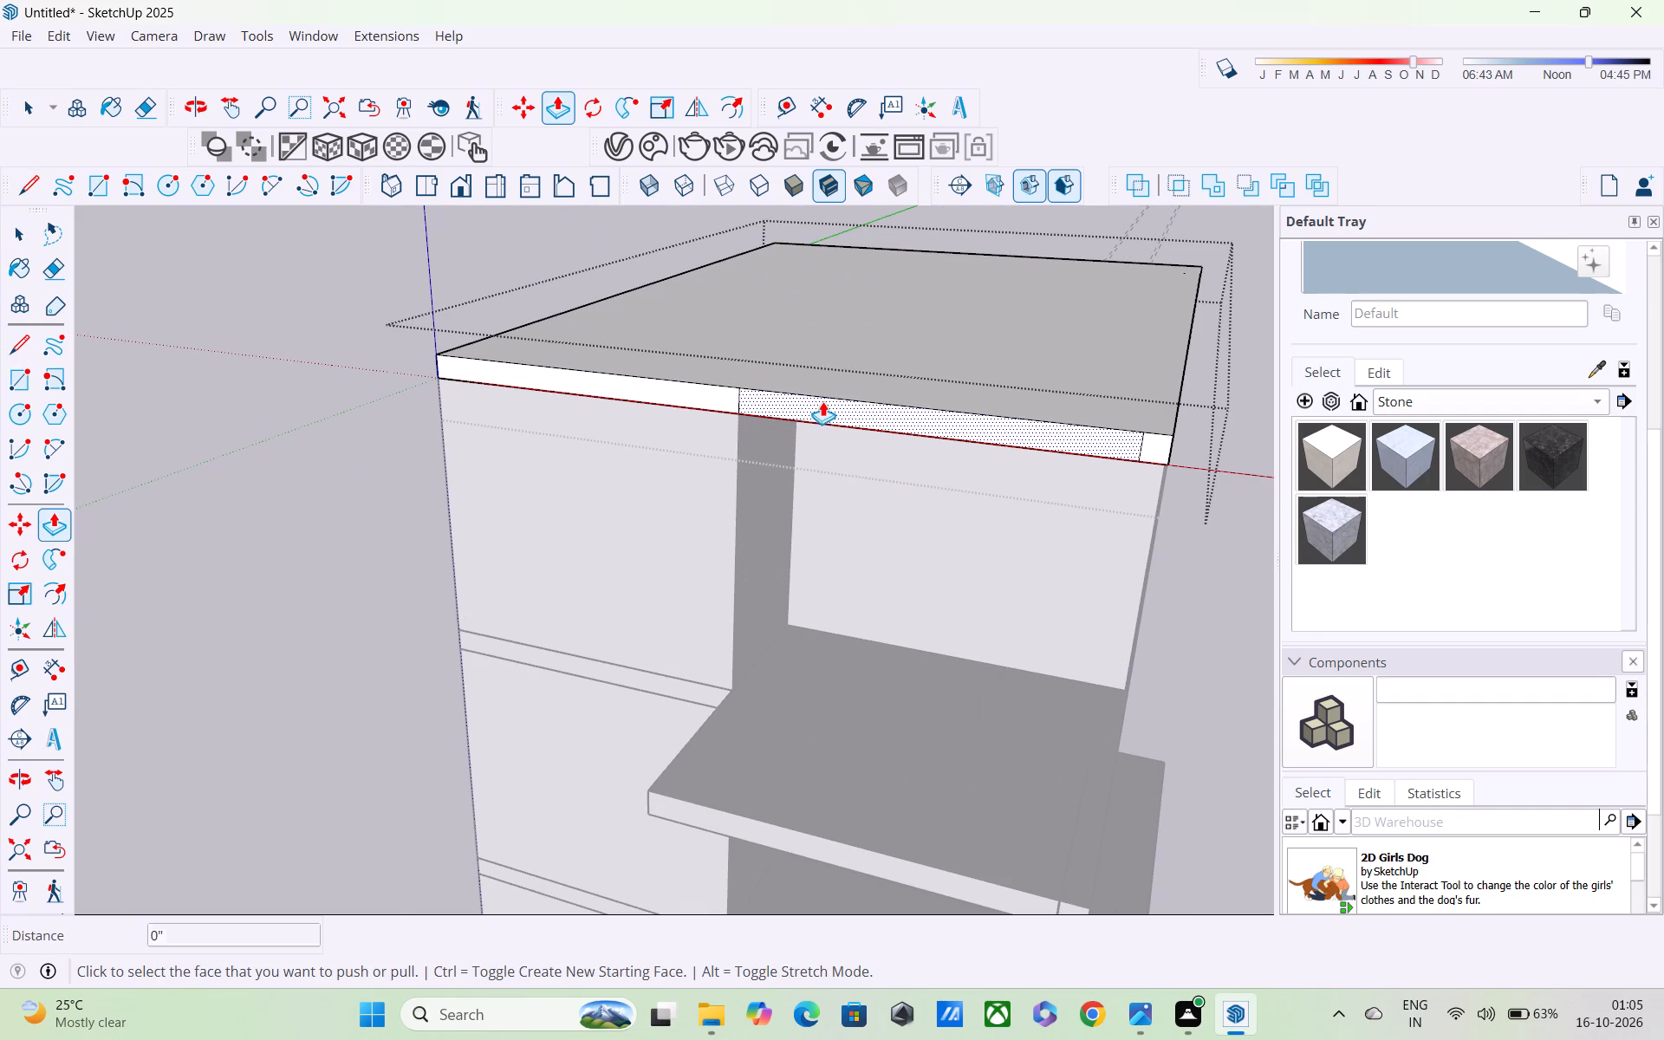
pyautogui.click(822, 401)
pyautogui.scroll(-3, 795, 466)
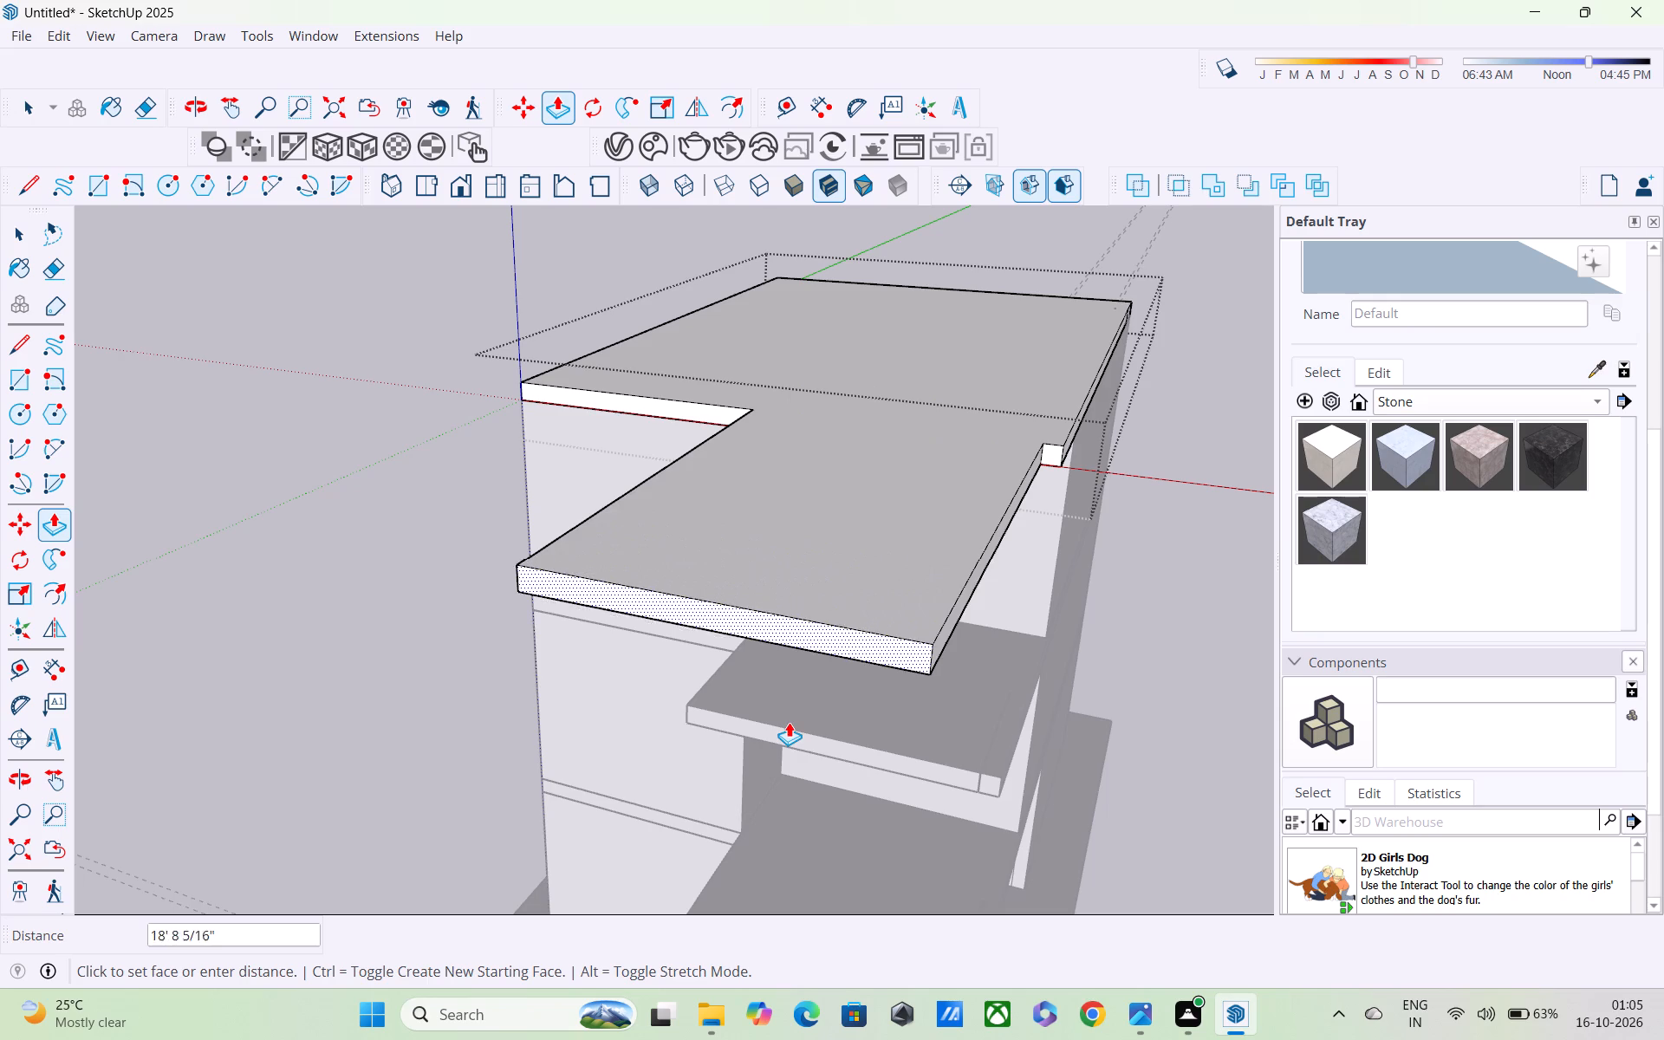
pyautogui.click(788, 731)
# Push/Pull the small leftover face at the roof slab's outer corner forward 6' 9", flush with the extended front edge.
pyautogui.scroll(4, 1069, 446)
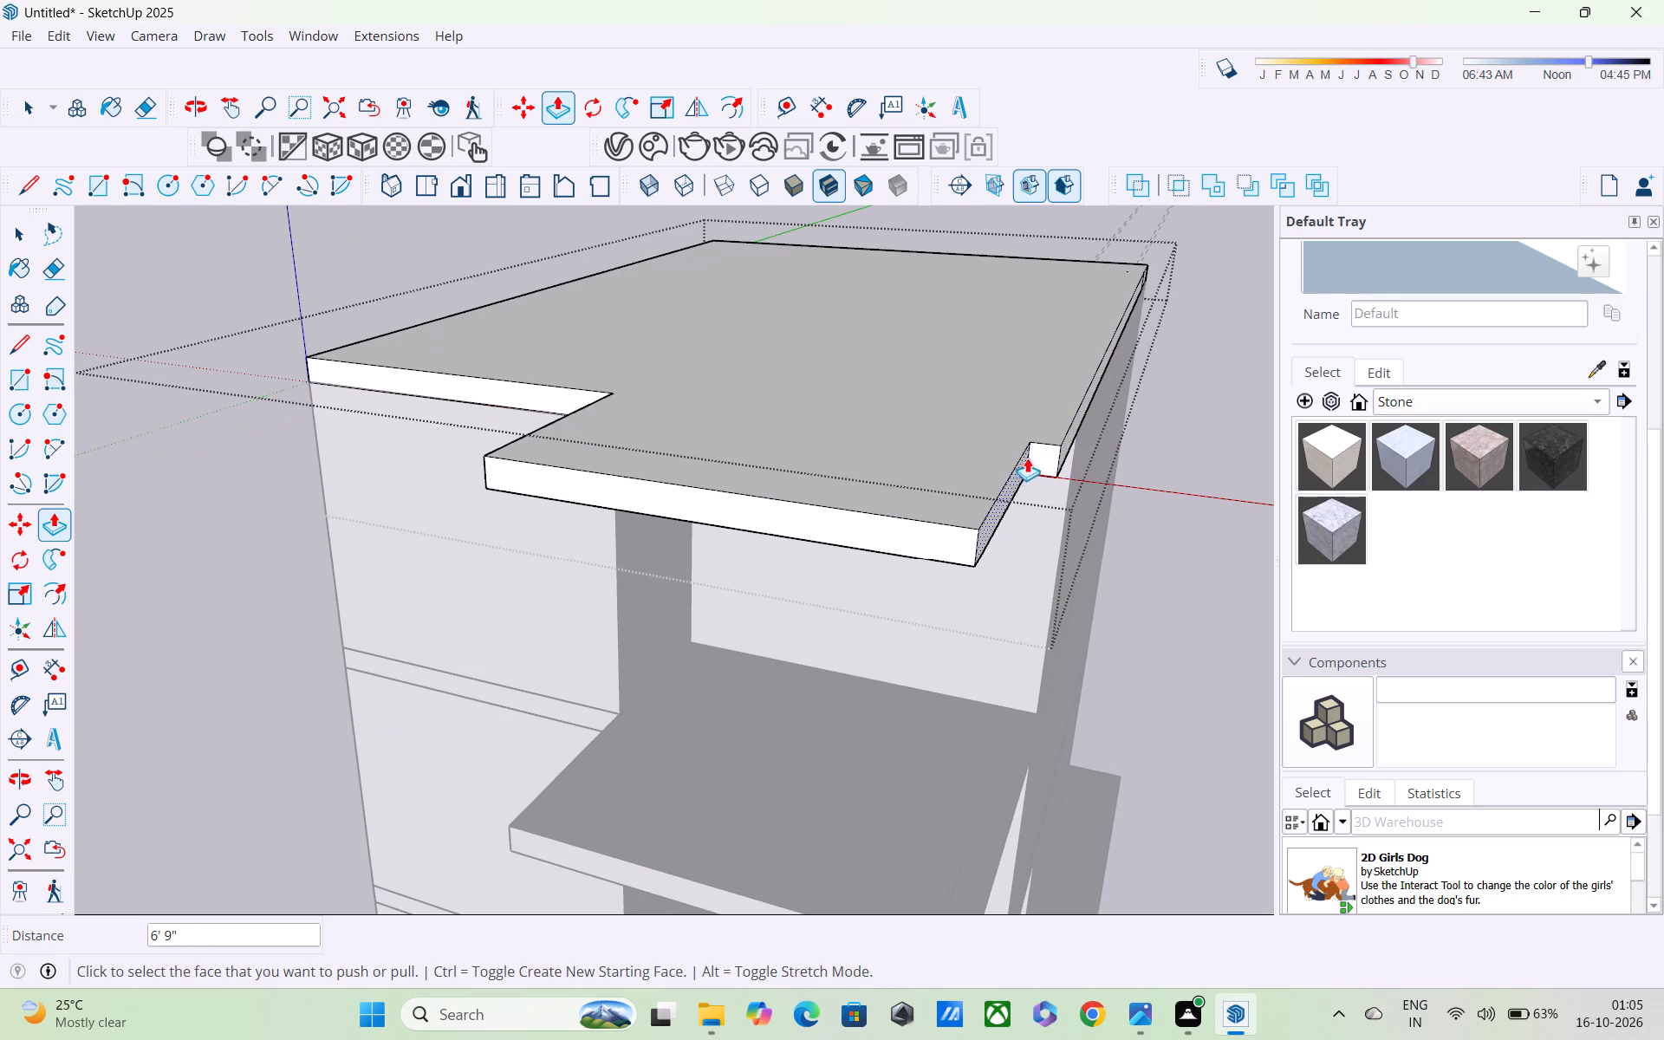
pyautogui.click(1039, 454)
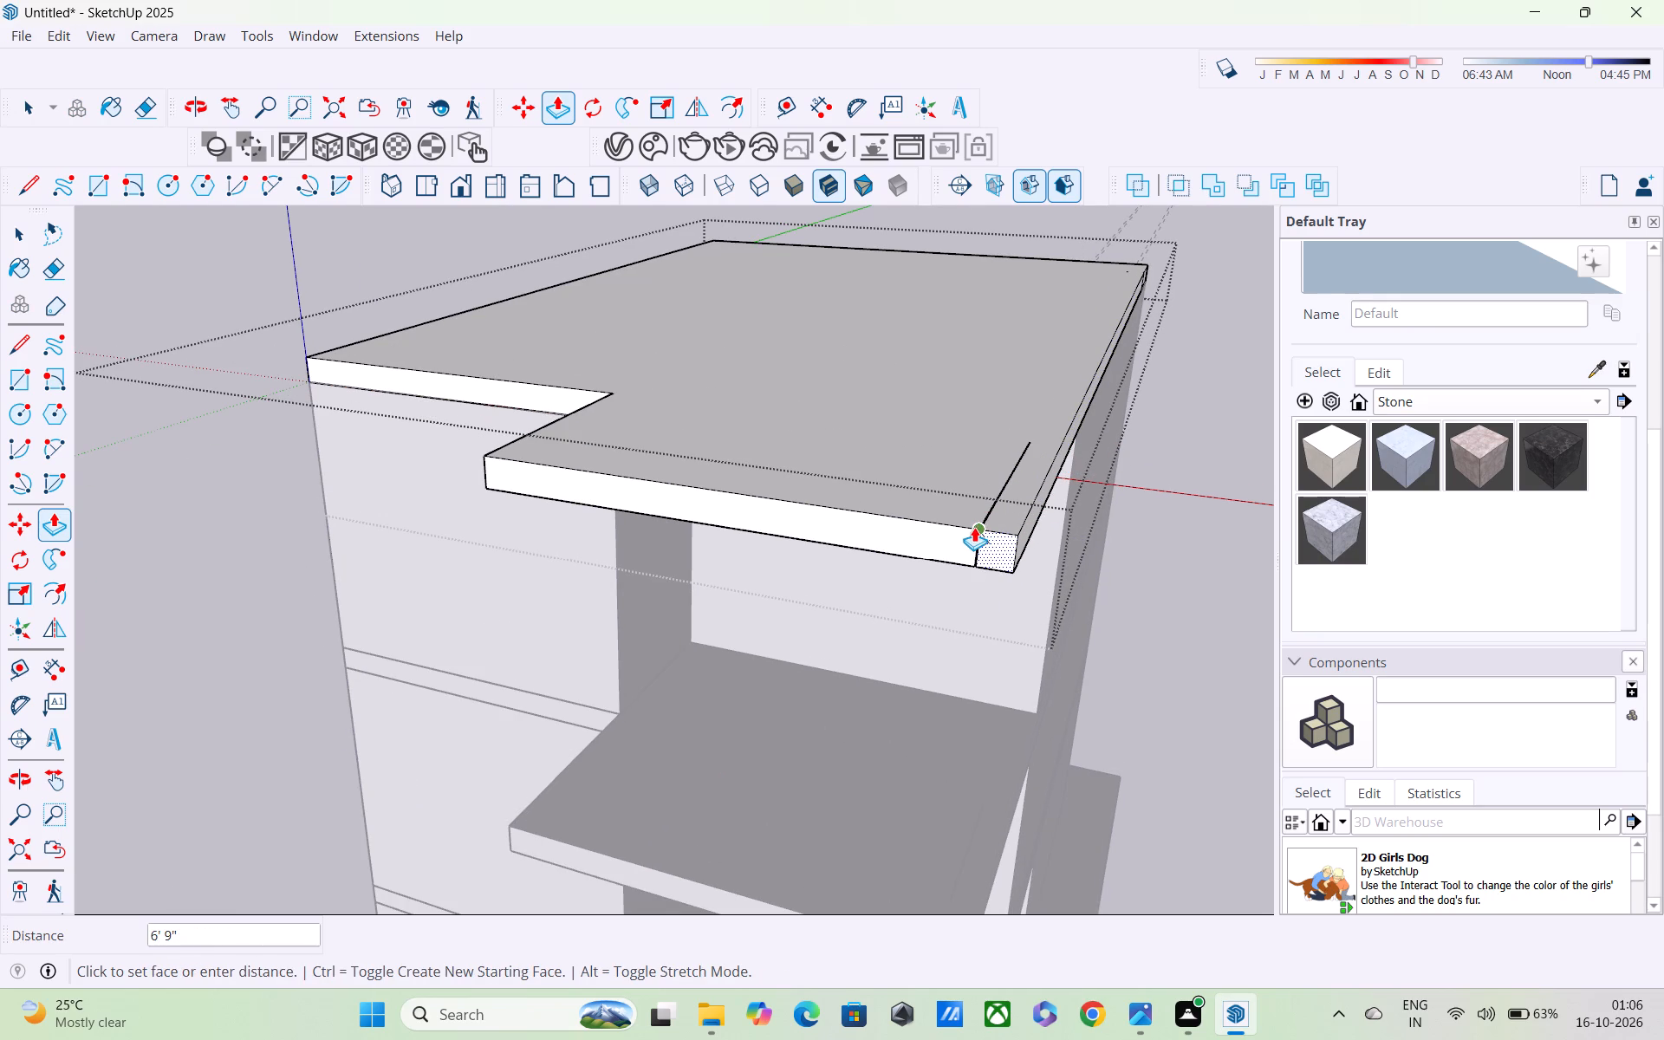
pyautogui.click(974, 527)
# Examine the three extended front slabs from the front and side of the house.
pyautogui.moveTo(952, 582); pyautogui.dragTo(1186, 588, button='middle')
pyautogui.scroll(-6, 1129, 600)
pyautogui.moveTo(1069, 689); pyautogui.dragTo(987, 548, button='middle')
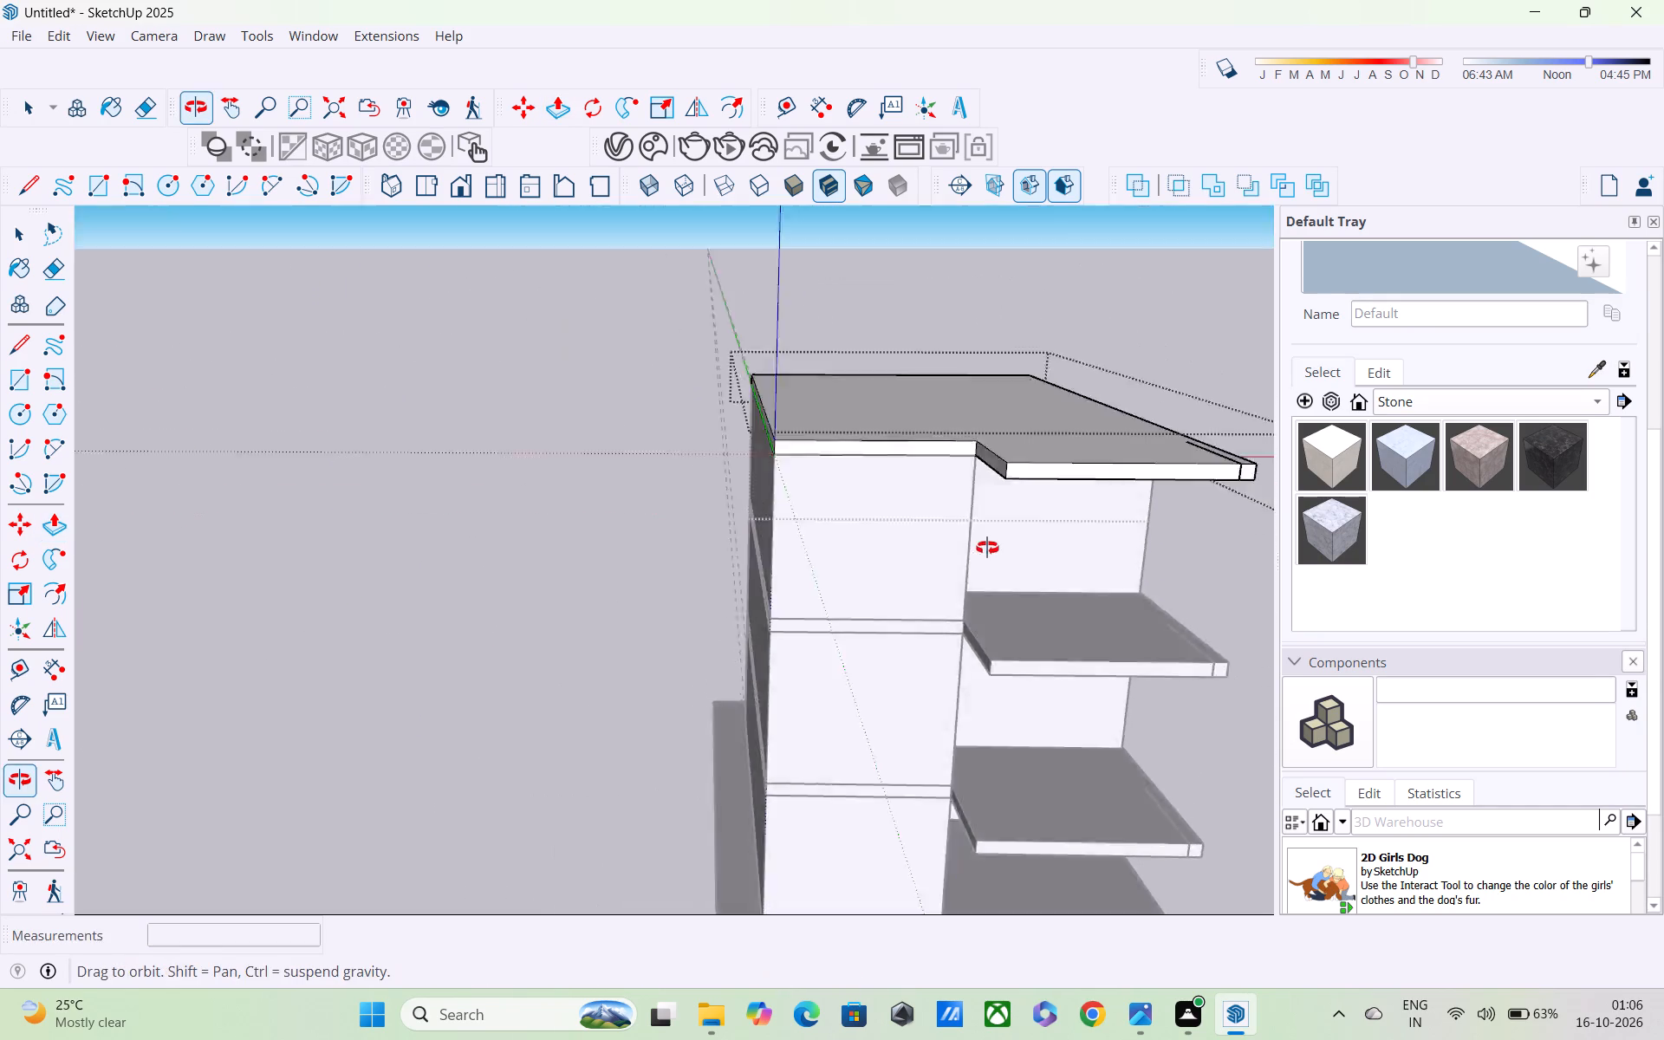
pyautogui.moveTo(987, 548); pyautogui.dragTo(985, 543, button='middle')
pyautogui.scroll(1, 984, 543)
pyautogui.scroll(-8, 984, 543)
pyautogui.moveTo(991, 578); pyautogui.dragTo(1008, 699, button='middle')
pyautogui.scroll(-5, 1008, 699)
pyautogui.moveTo(985, 716); pyautogui.dragTo(929, 699, button='middle')
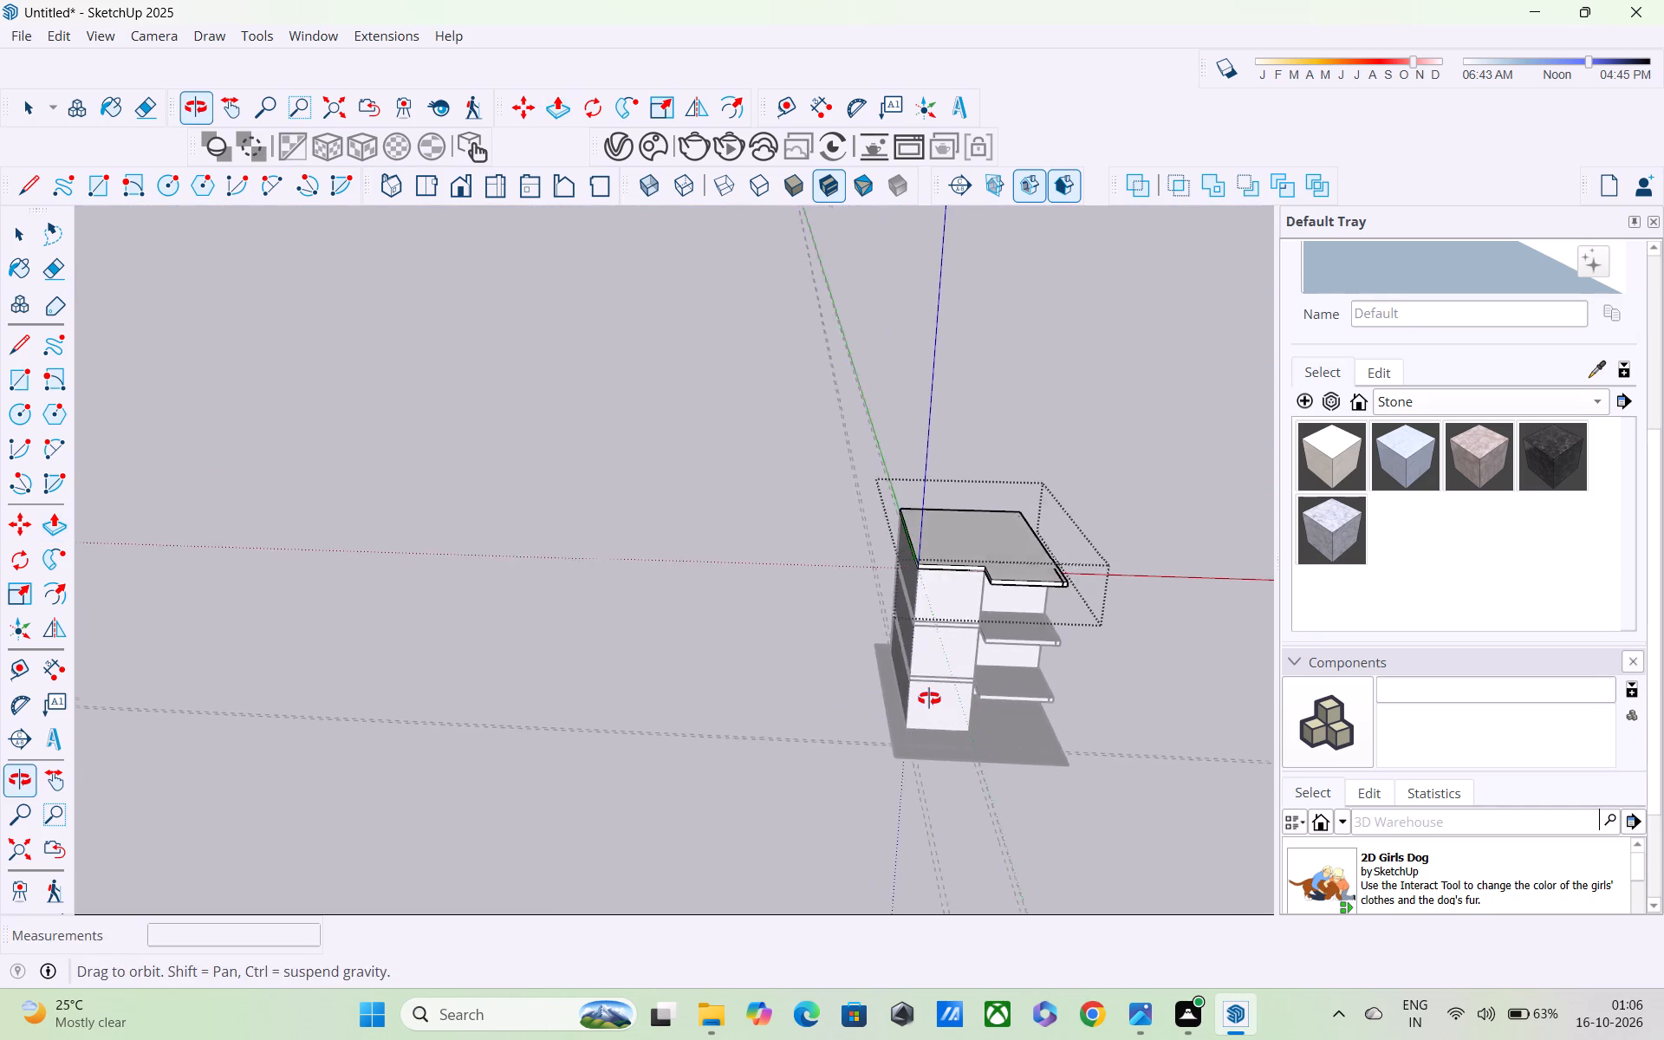
pyautogui.moveTo(929, 699); pyautogui.dragTo(914, 699, button='middle')
pyautogui.scroll(1, 914, 699)
# Close the roof slab group and Push/Pull the wall outline strip on the plot before the front bay up 32' 6" to roof level.
pyautogui.press('space')
pyautogui.click(810, 629)
pyautogui.moveTo(1009, 741); pyautogui.dragTo(978, 655, button='middle')
pyautogui.scroll(4, 964, 719)
pyautogui.moveTo(969, 764); pyautogui.dragTo(976, 829, button='middle')
pyautogui.scroll(1, 976, 829)
pyautogui.press('p')
pyautogui.scroll(3, 972, 783)
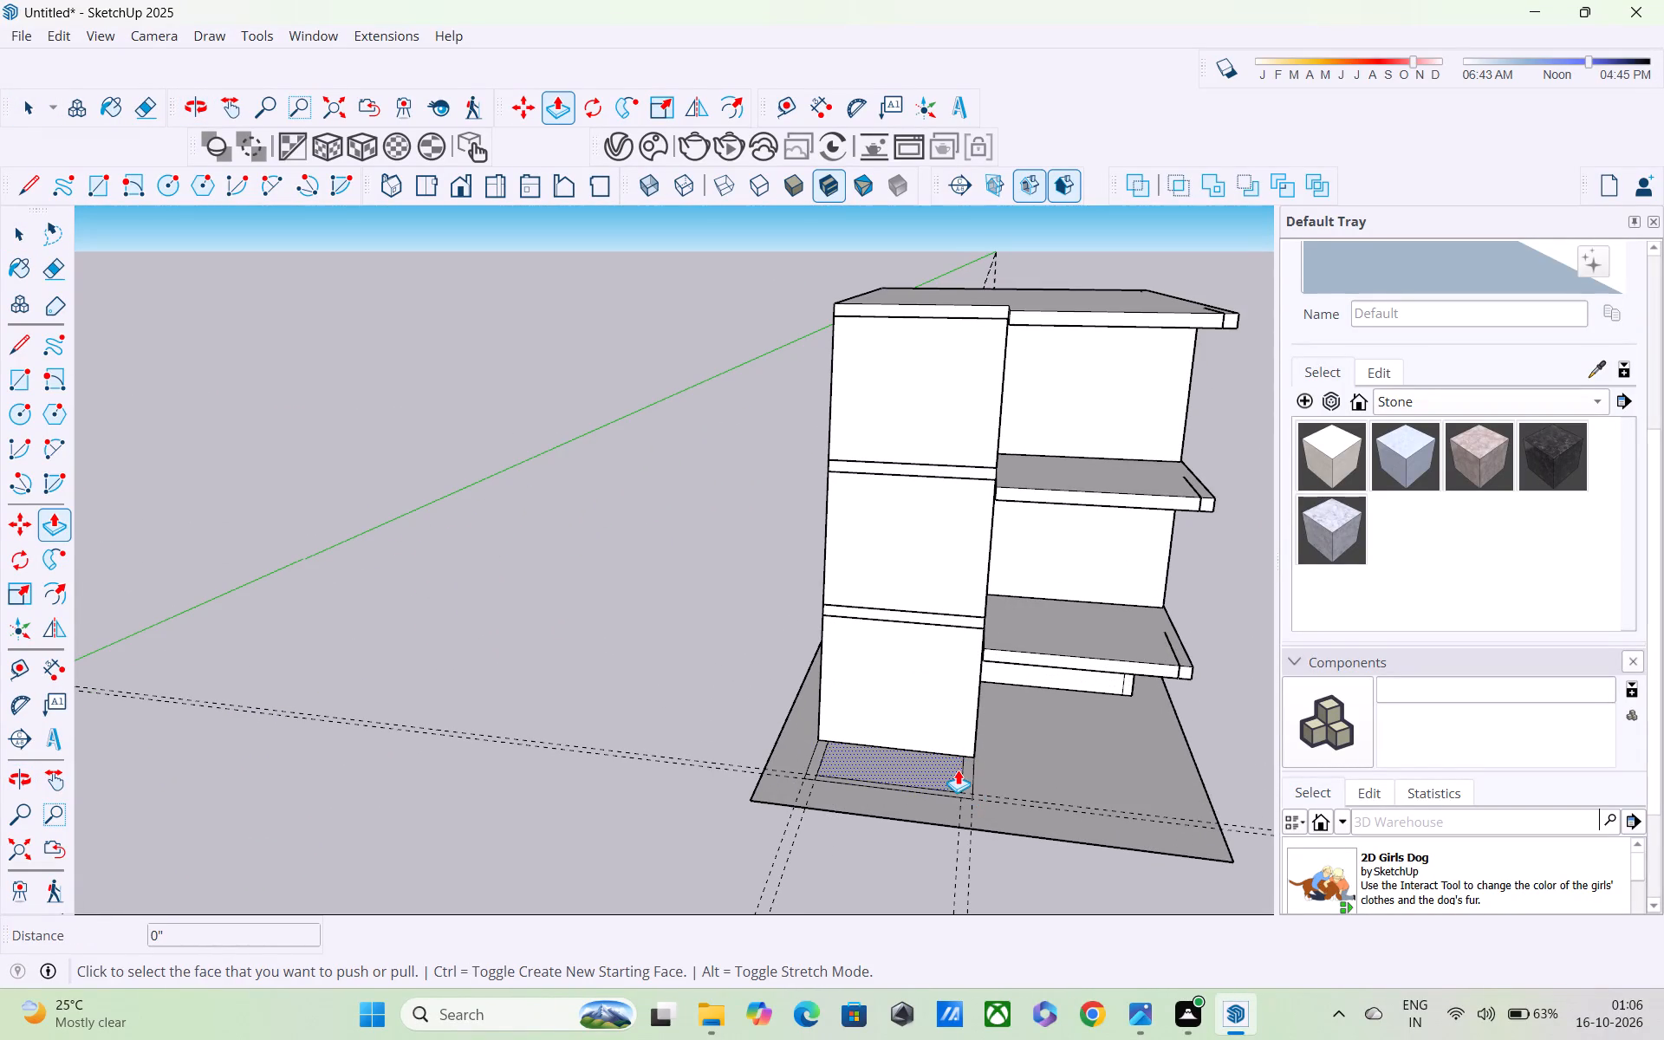
pyautogui.click(965, 782)
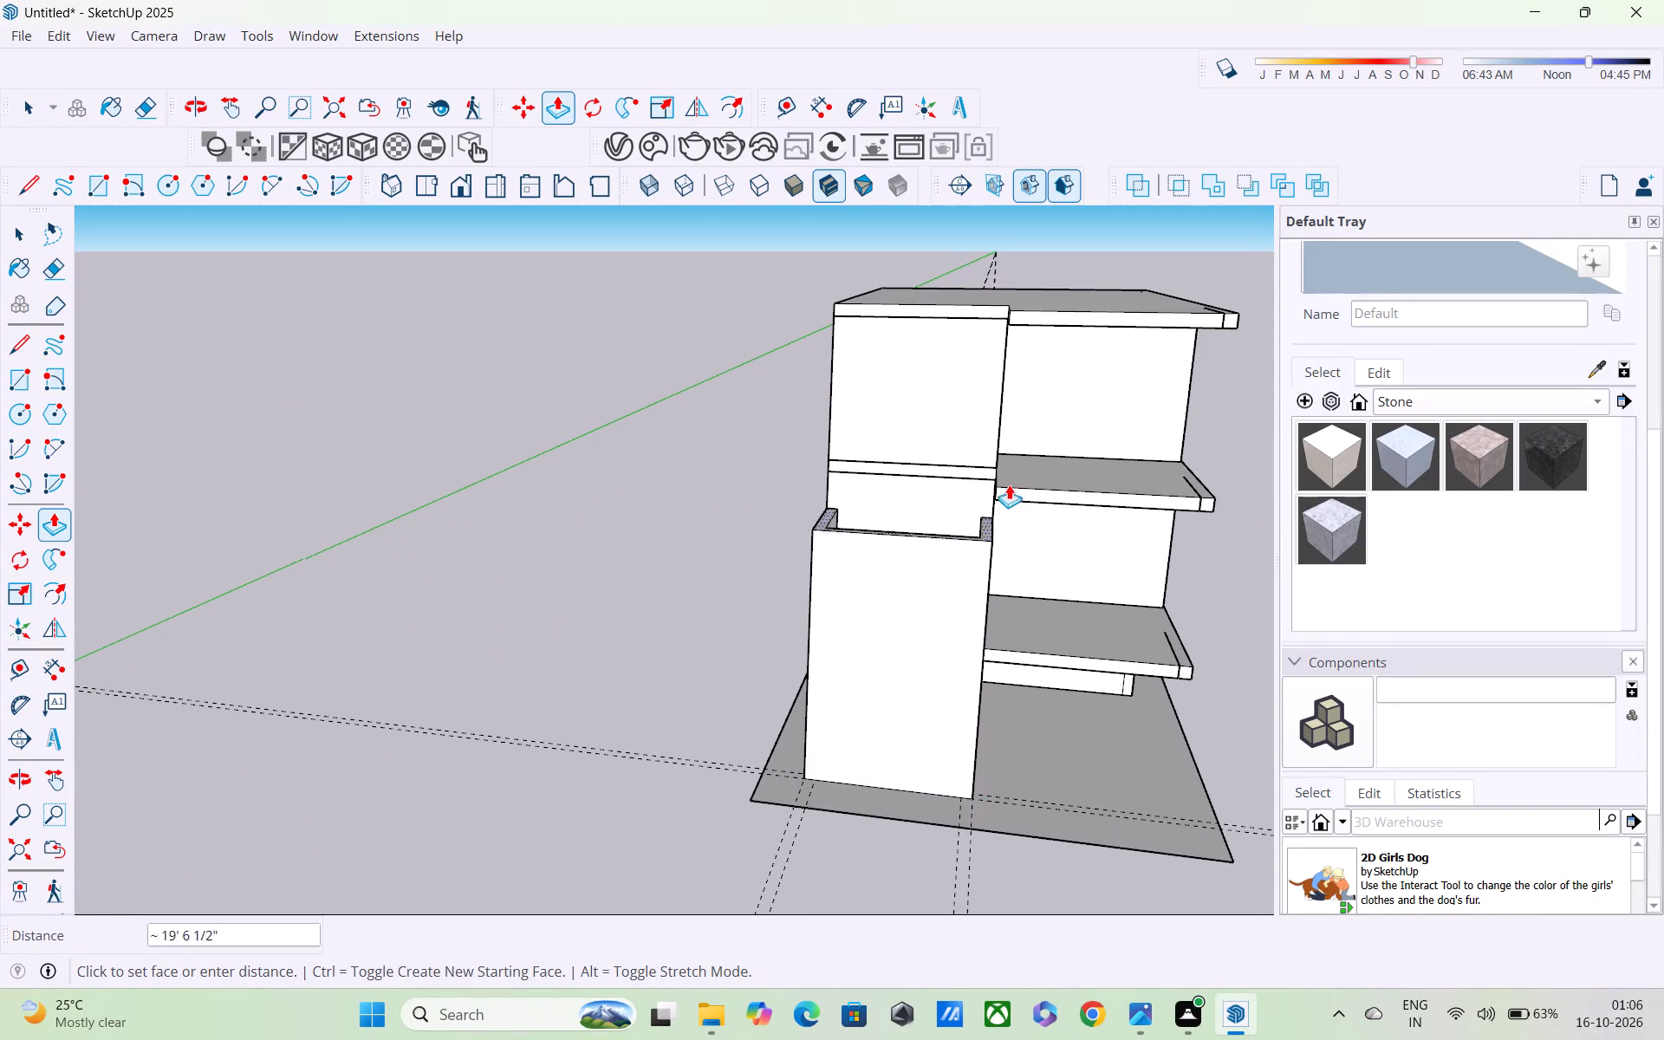
pyautogui.click(1023, 307)
pyautogui.moveTo(1065, 412); pyautogui.dragTo(1065, 413, button='middle')
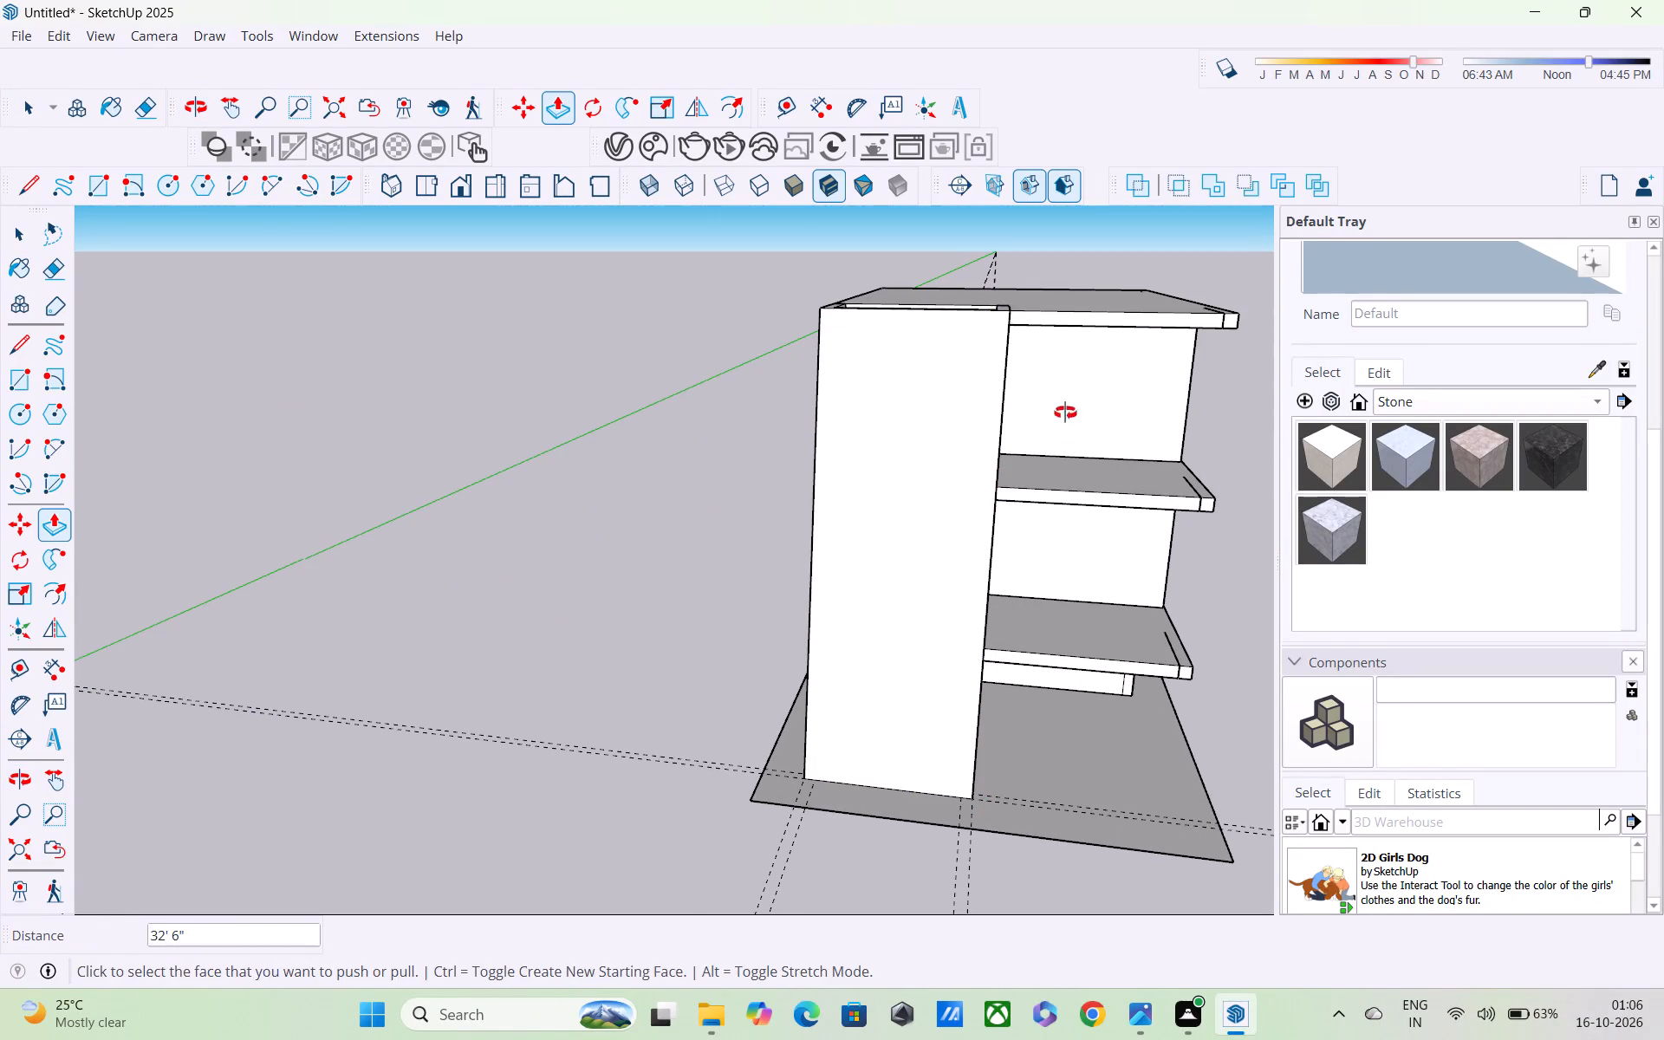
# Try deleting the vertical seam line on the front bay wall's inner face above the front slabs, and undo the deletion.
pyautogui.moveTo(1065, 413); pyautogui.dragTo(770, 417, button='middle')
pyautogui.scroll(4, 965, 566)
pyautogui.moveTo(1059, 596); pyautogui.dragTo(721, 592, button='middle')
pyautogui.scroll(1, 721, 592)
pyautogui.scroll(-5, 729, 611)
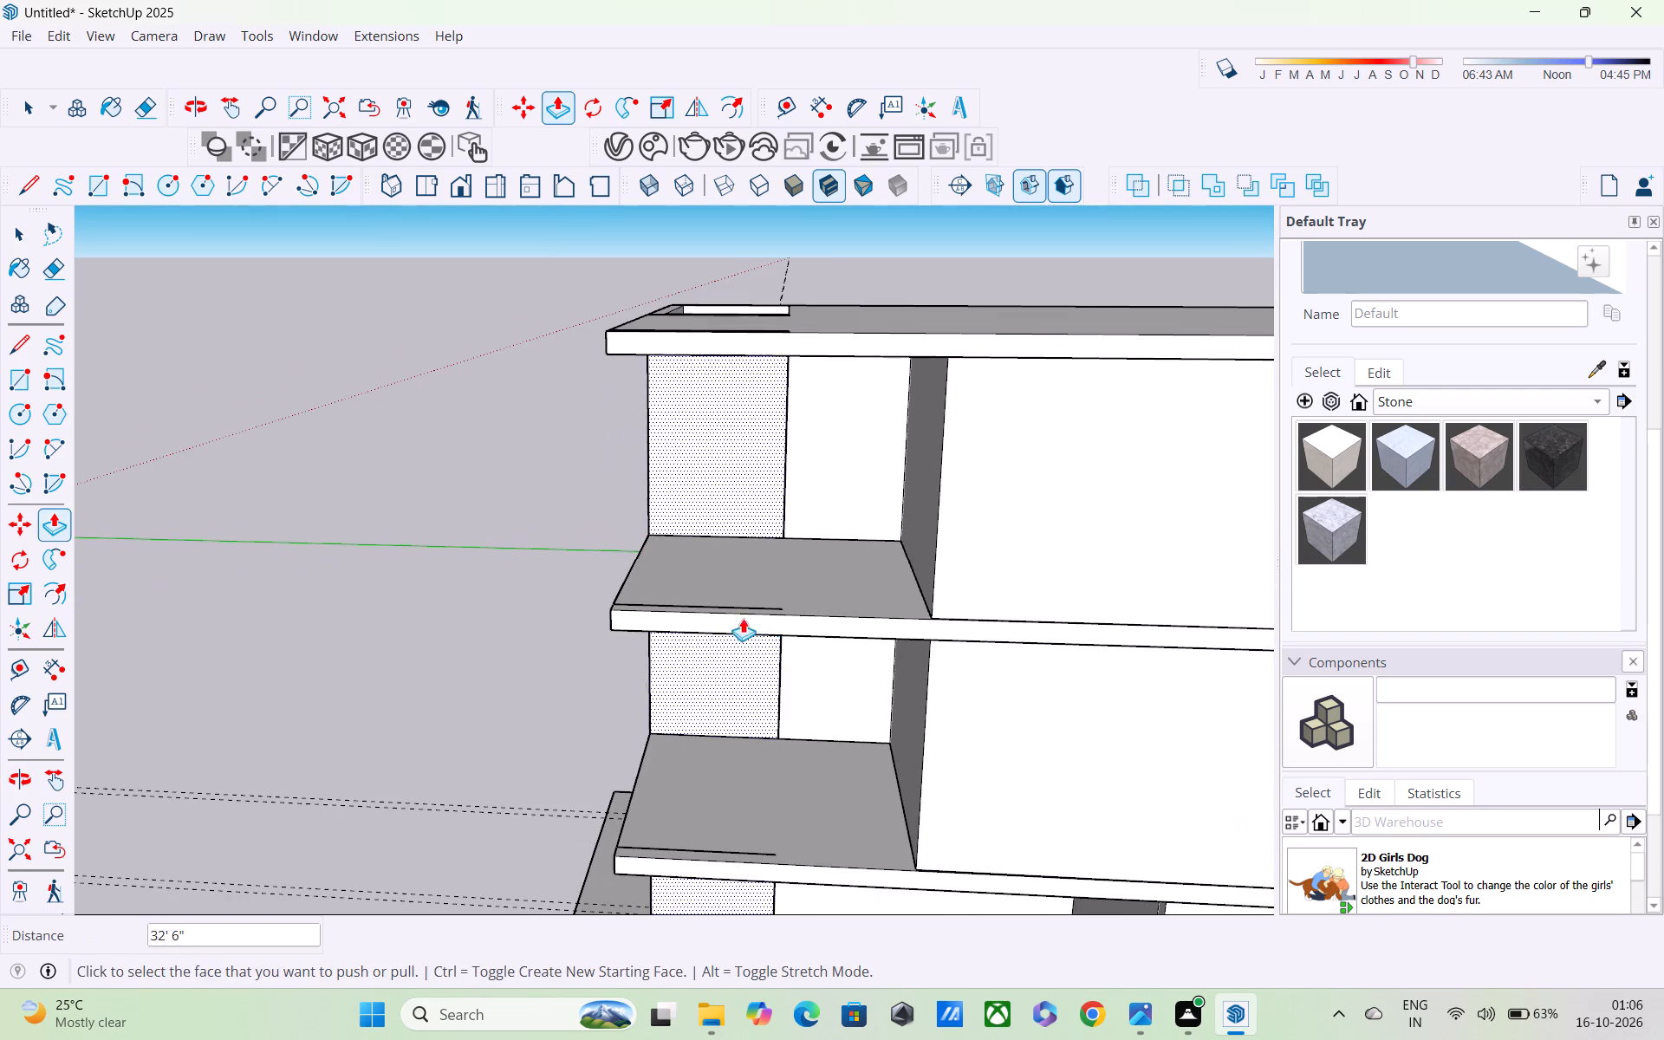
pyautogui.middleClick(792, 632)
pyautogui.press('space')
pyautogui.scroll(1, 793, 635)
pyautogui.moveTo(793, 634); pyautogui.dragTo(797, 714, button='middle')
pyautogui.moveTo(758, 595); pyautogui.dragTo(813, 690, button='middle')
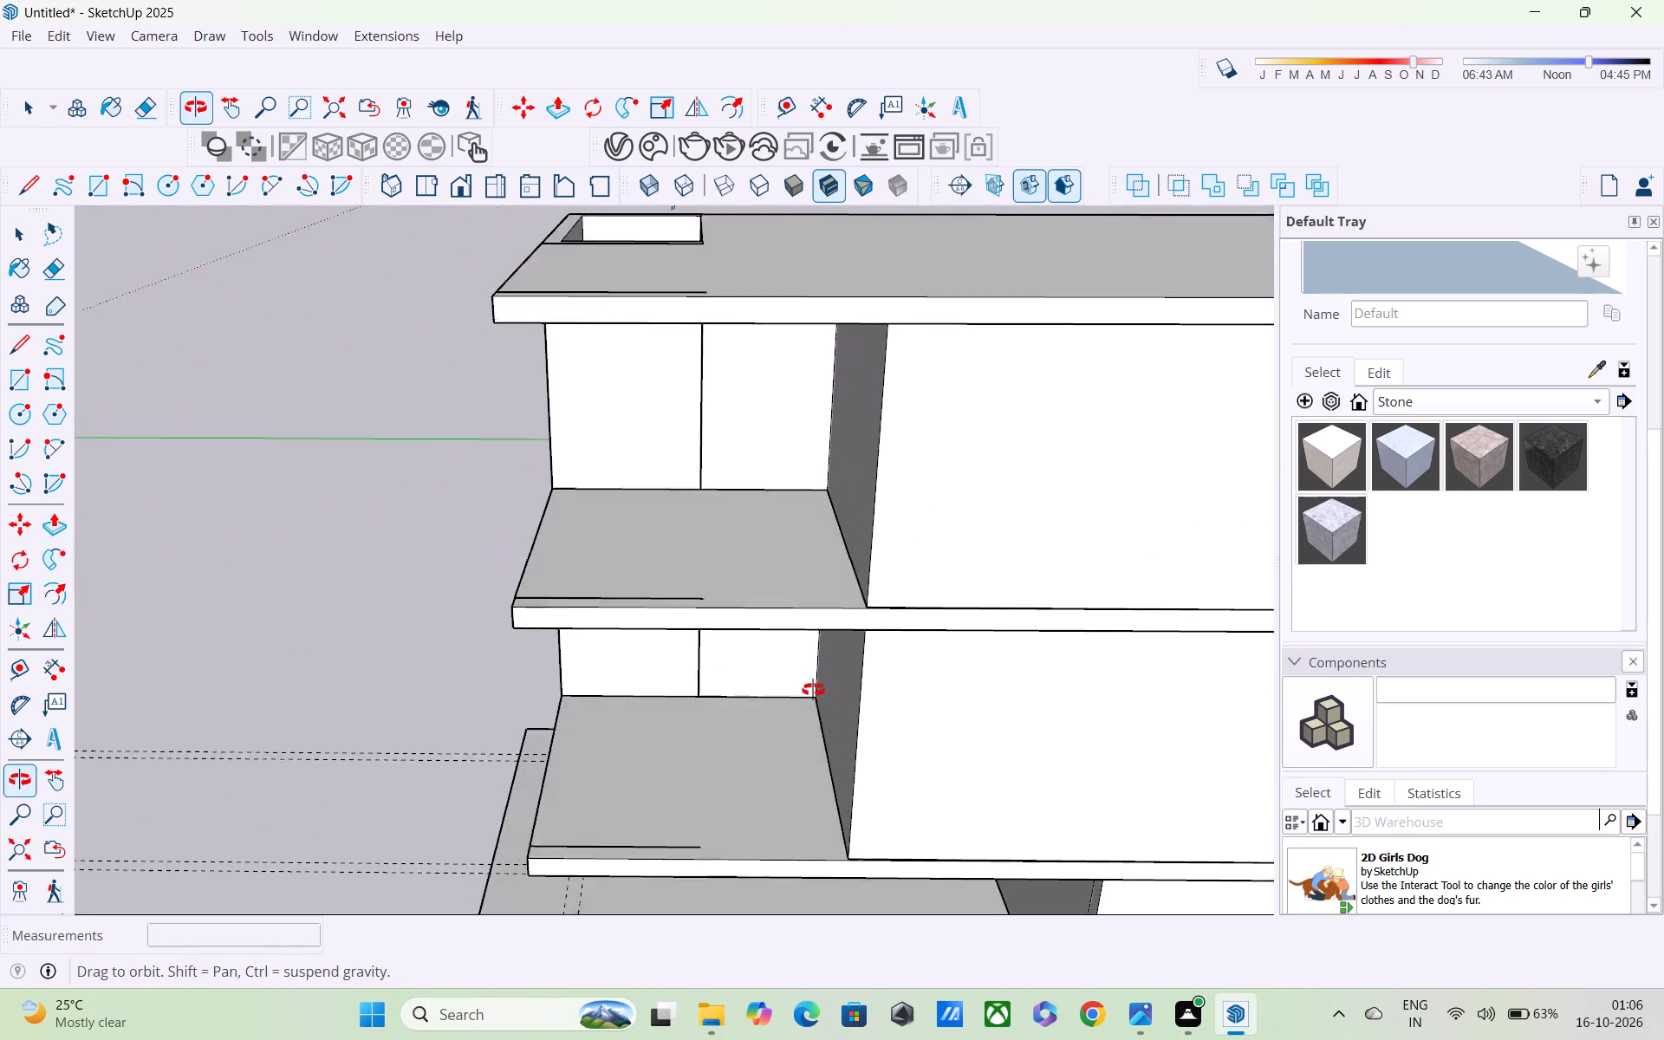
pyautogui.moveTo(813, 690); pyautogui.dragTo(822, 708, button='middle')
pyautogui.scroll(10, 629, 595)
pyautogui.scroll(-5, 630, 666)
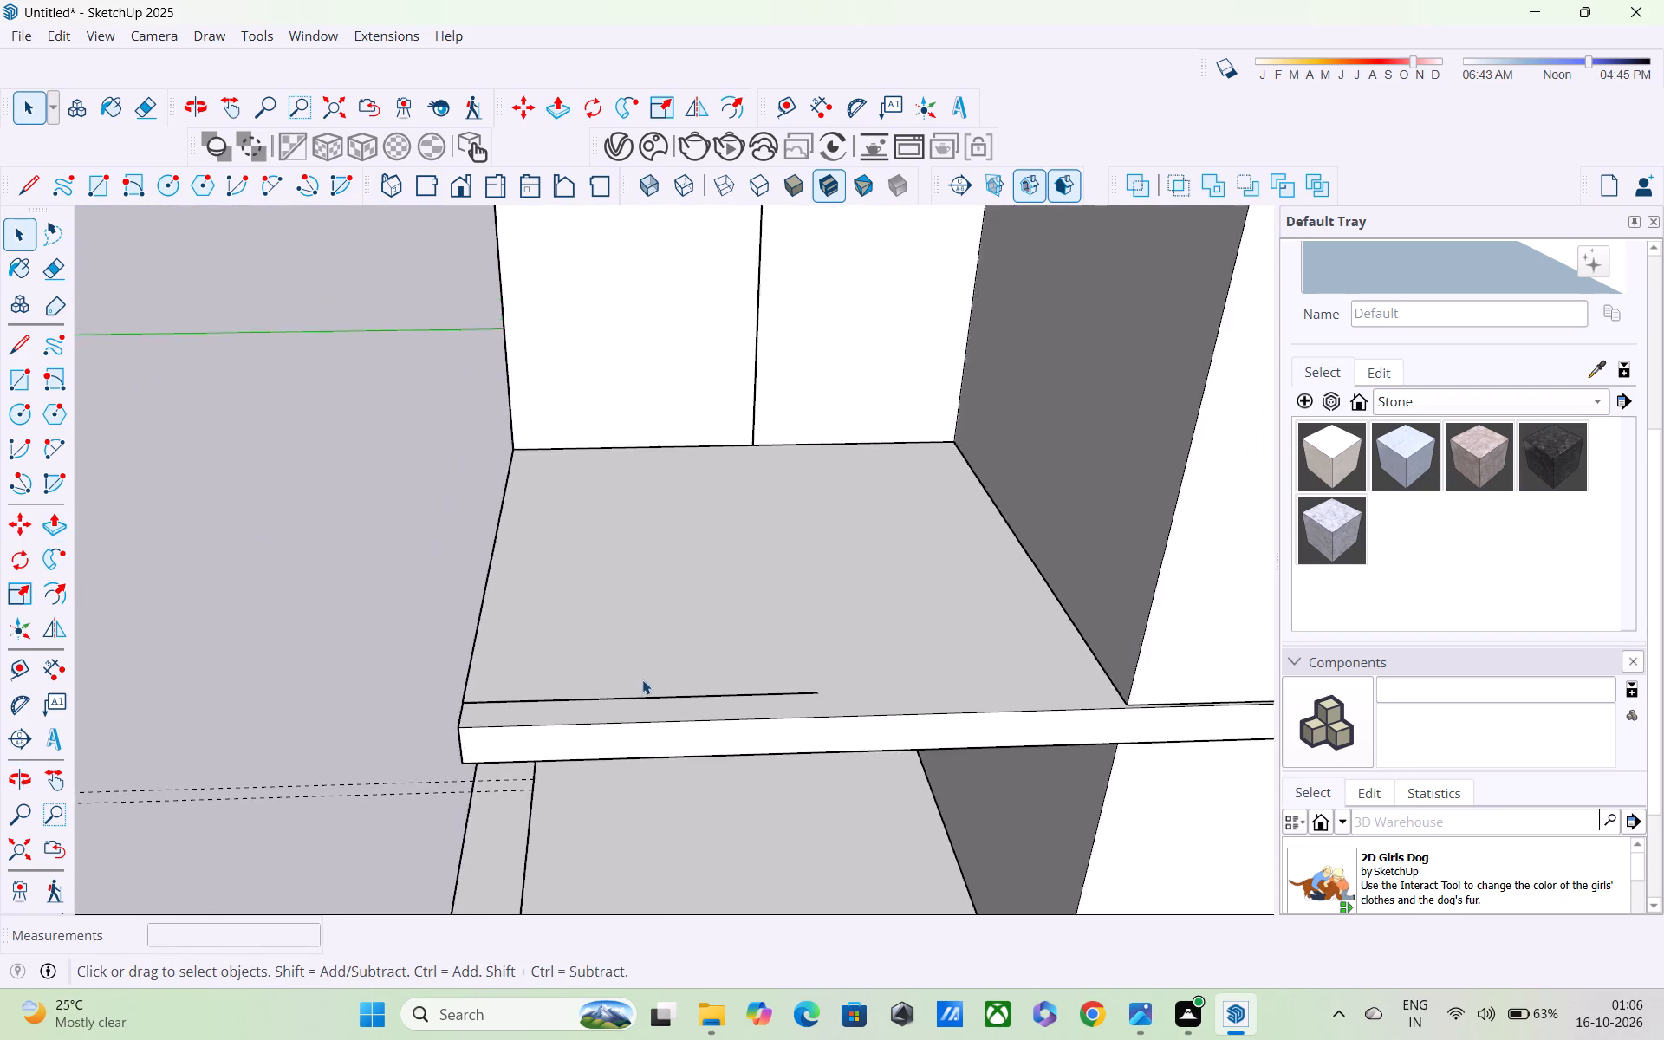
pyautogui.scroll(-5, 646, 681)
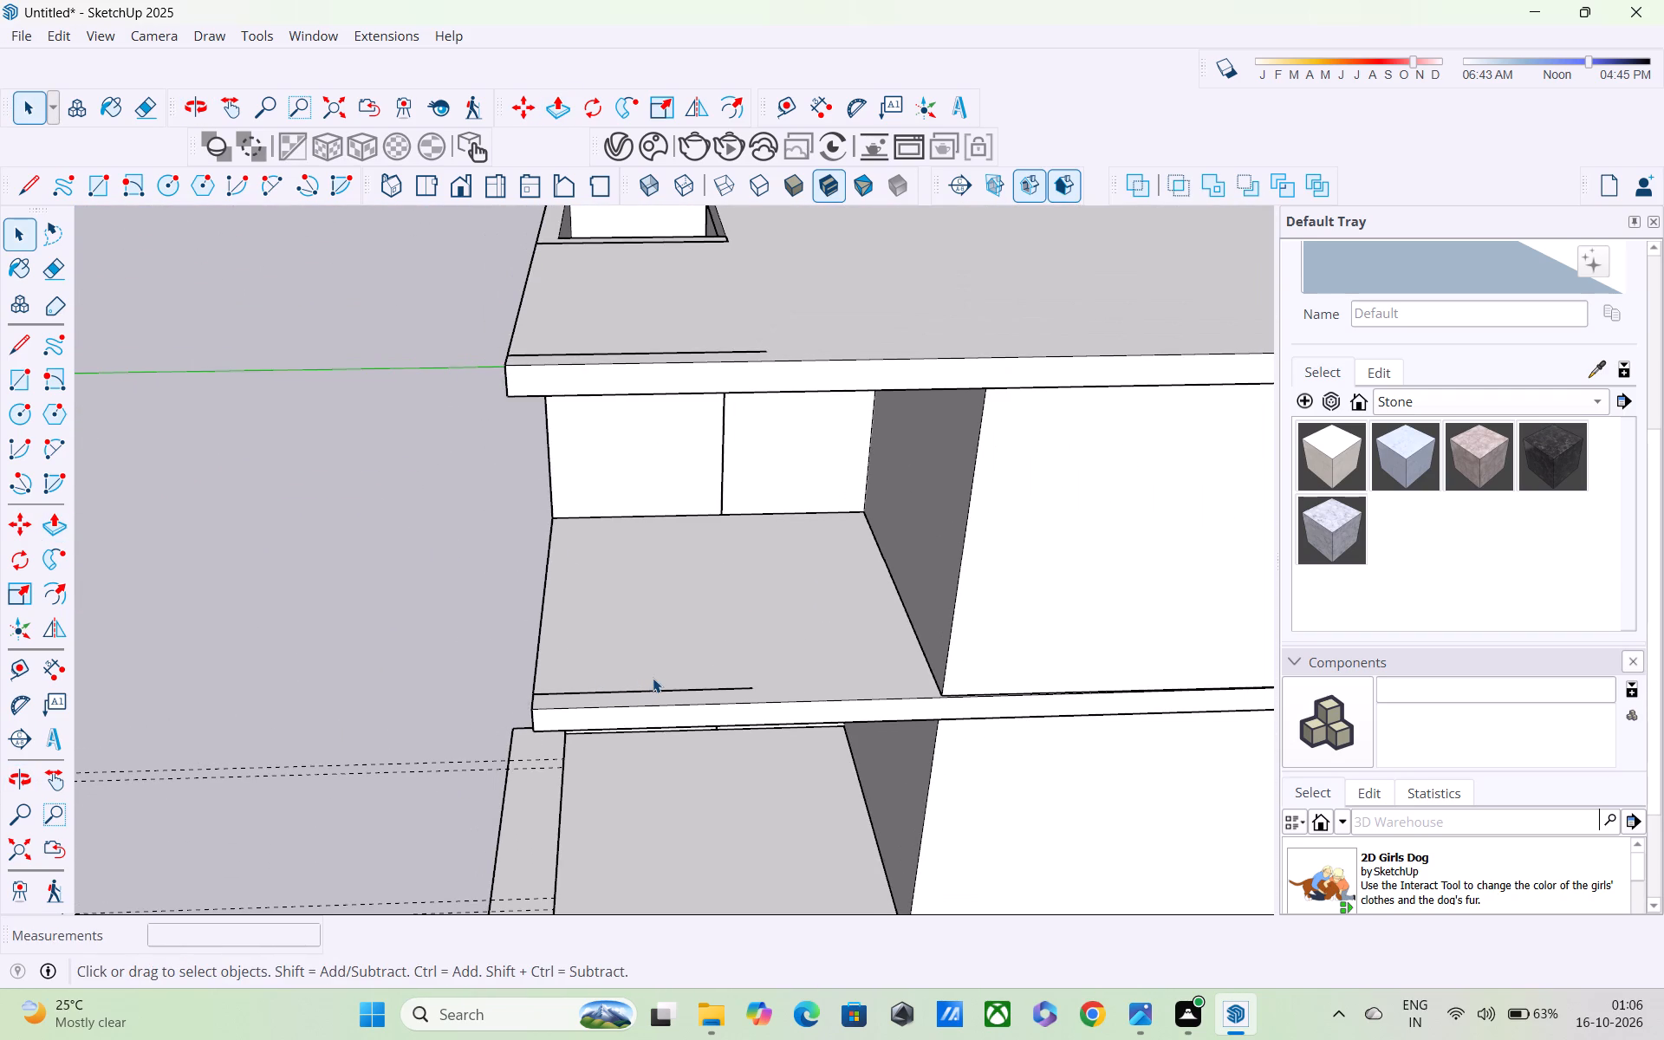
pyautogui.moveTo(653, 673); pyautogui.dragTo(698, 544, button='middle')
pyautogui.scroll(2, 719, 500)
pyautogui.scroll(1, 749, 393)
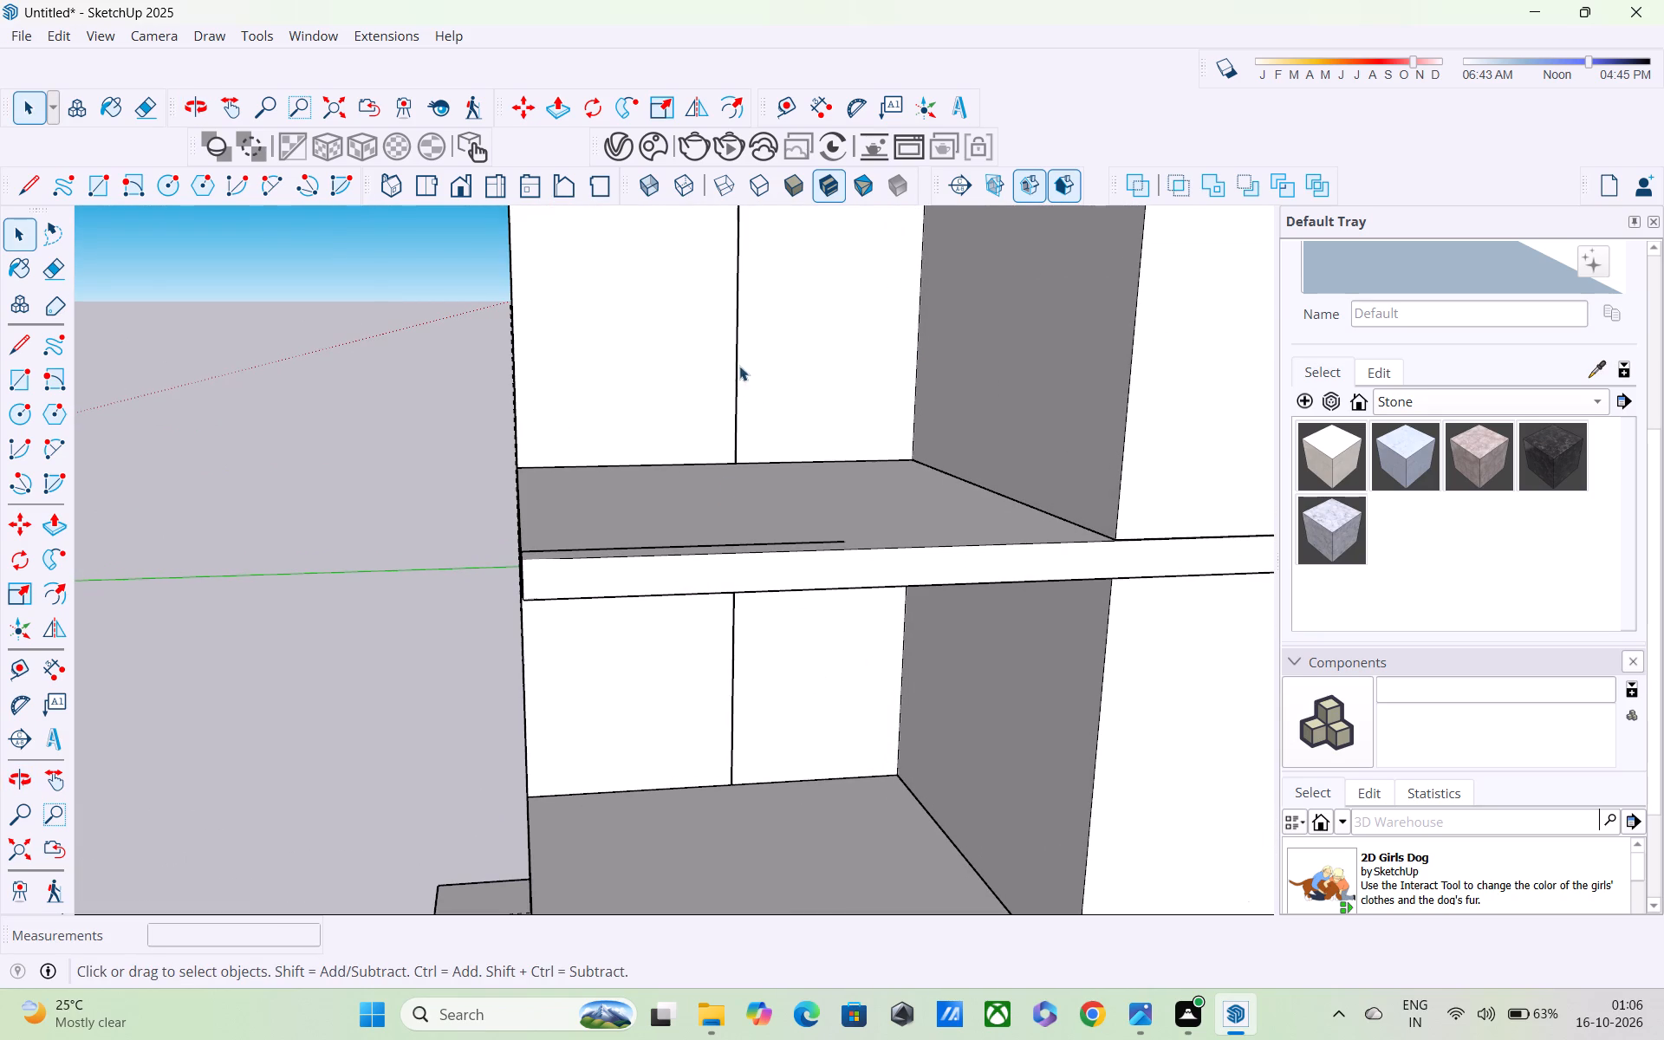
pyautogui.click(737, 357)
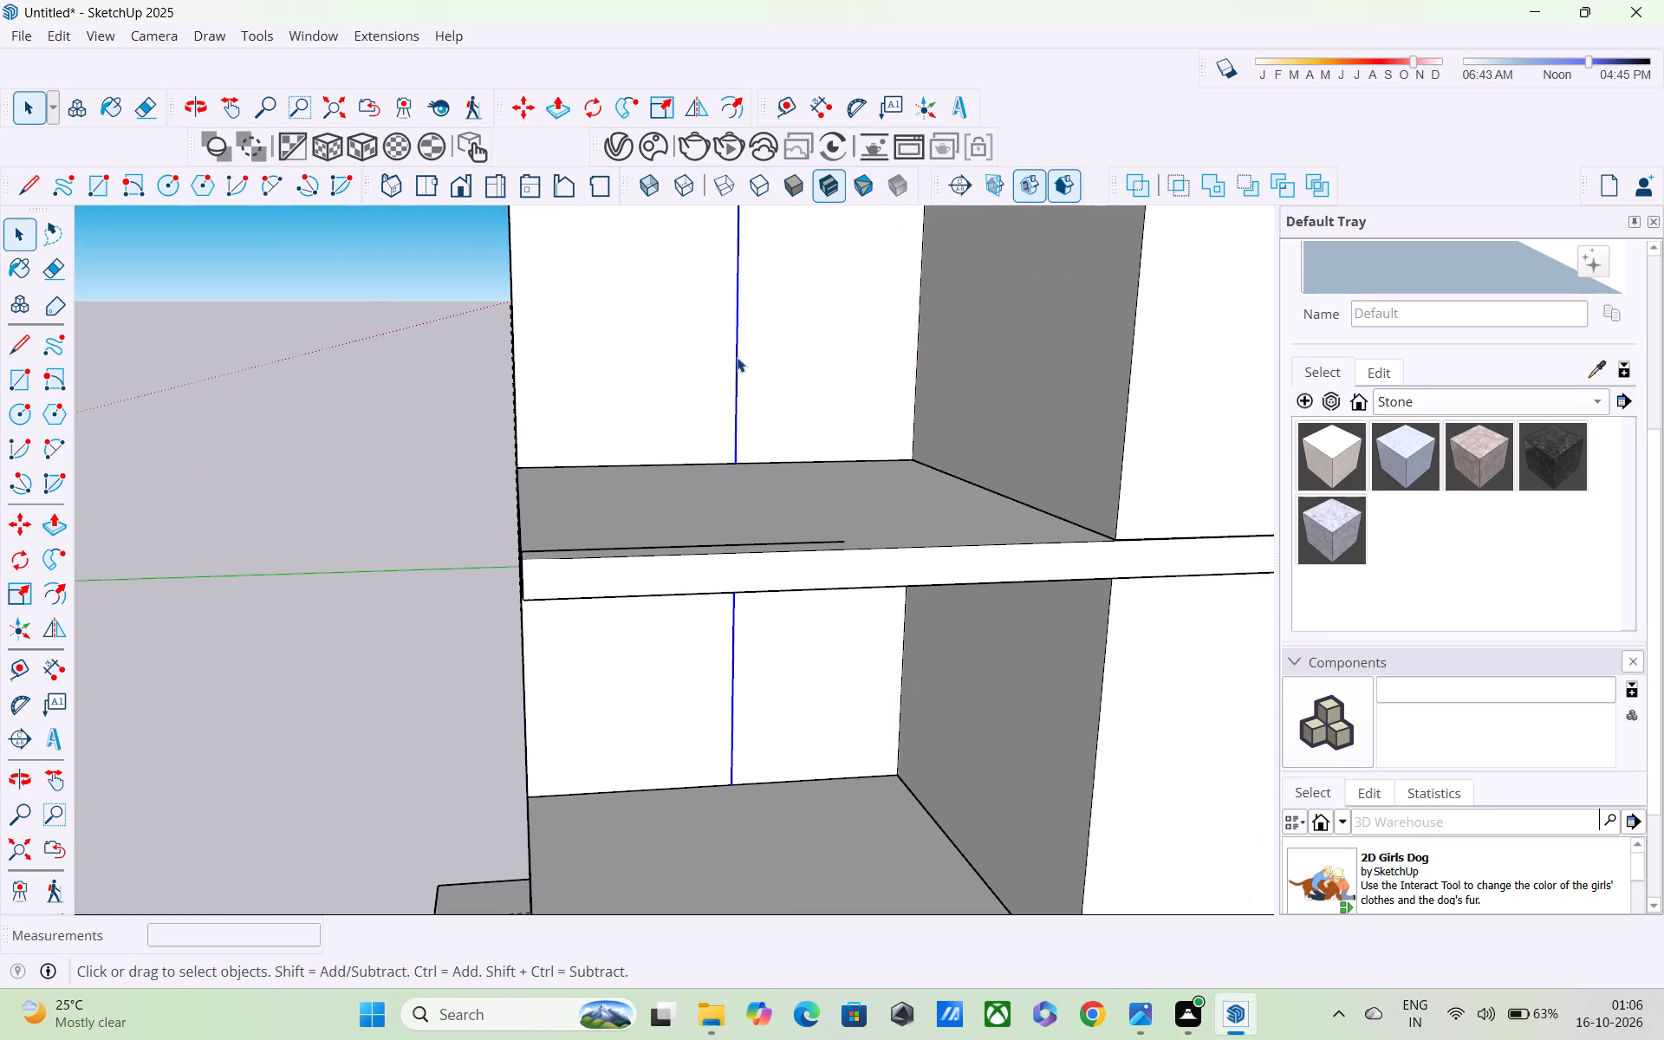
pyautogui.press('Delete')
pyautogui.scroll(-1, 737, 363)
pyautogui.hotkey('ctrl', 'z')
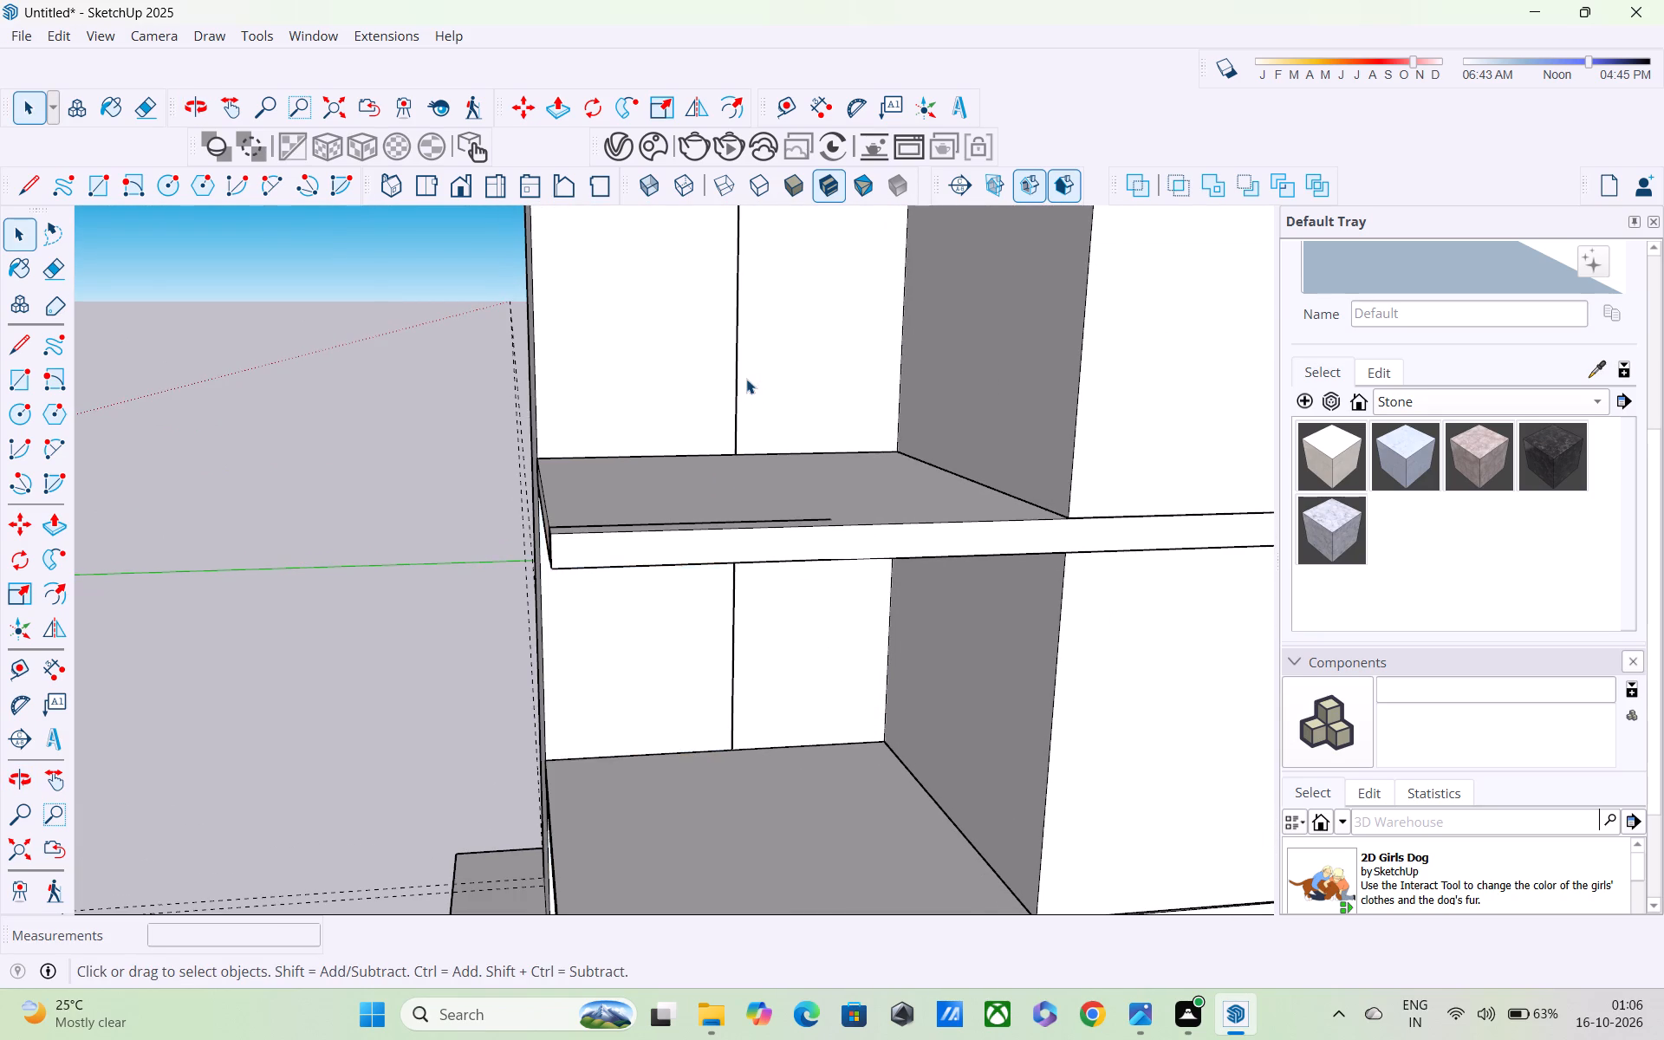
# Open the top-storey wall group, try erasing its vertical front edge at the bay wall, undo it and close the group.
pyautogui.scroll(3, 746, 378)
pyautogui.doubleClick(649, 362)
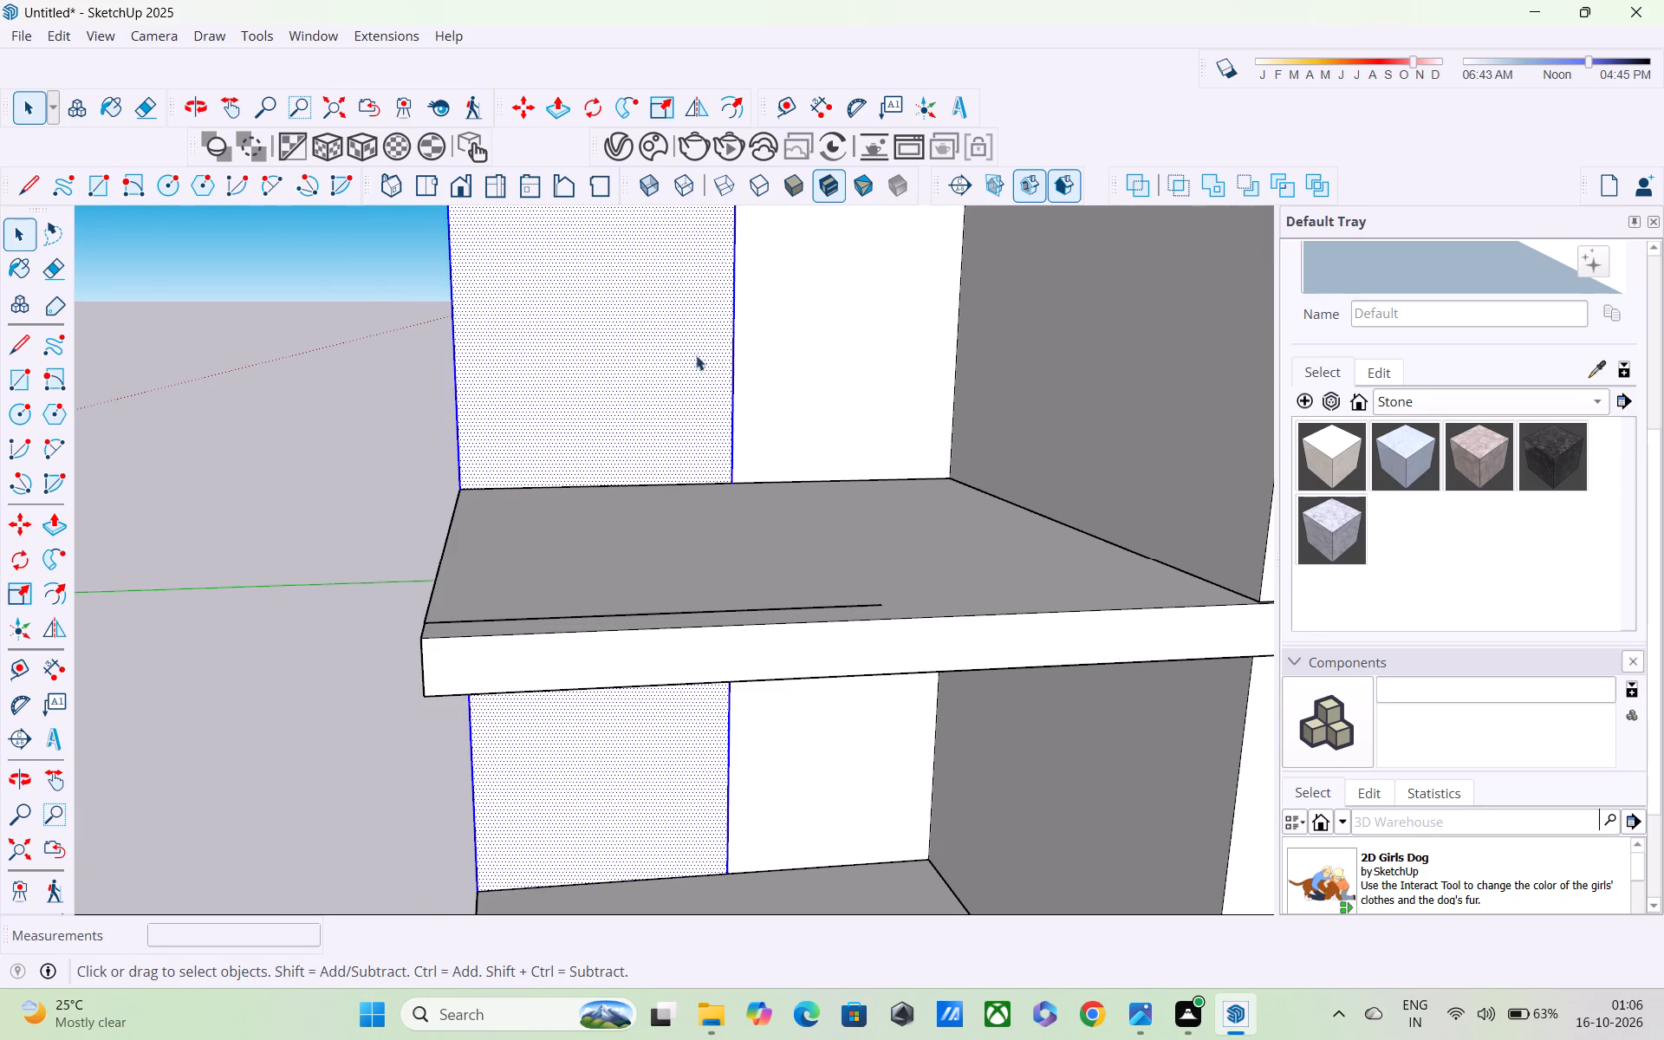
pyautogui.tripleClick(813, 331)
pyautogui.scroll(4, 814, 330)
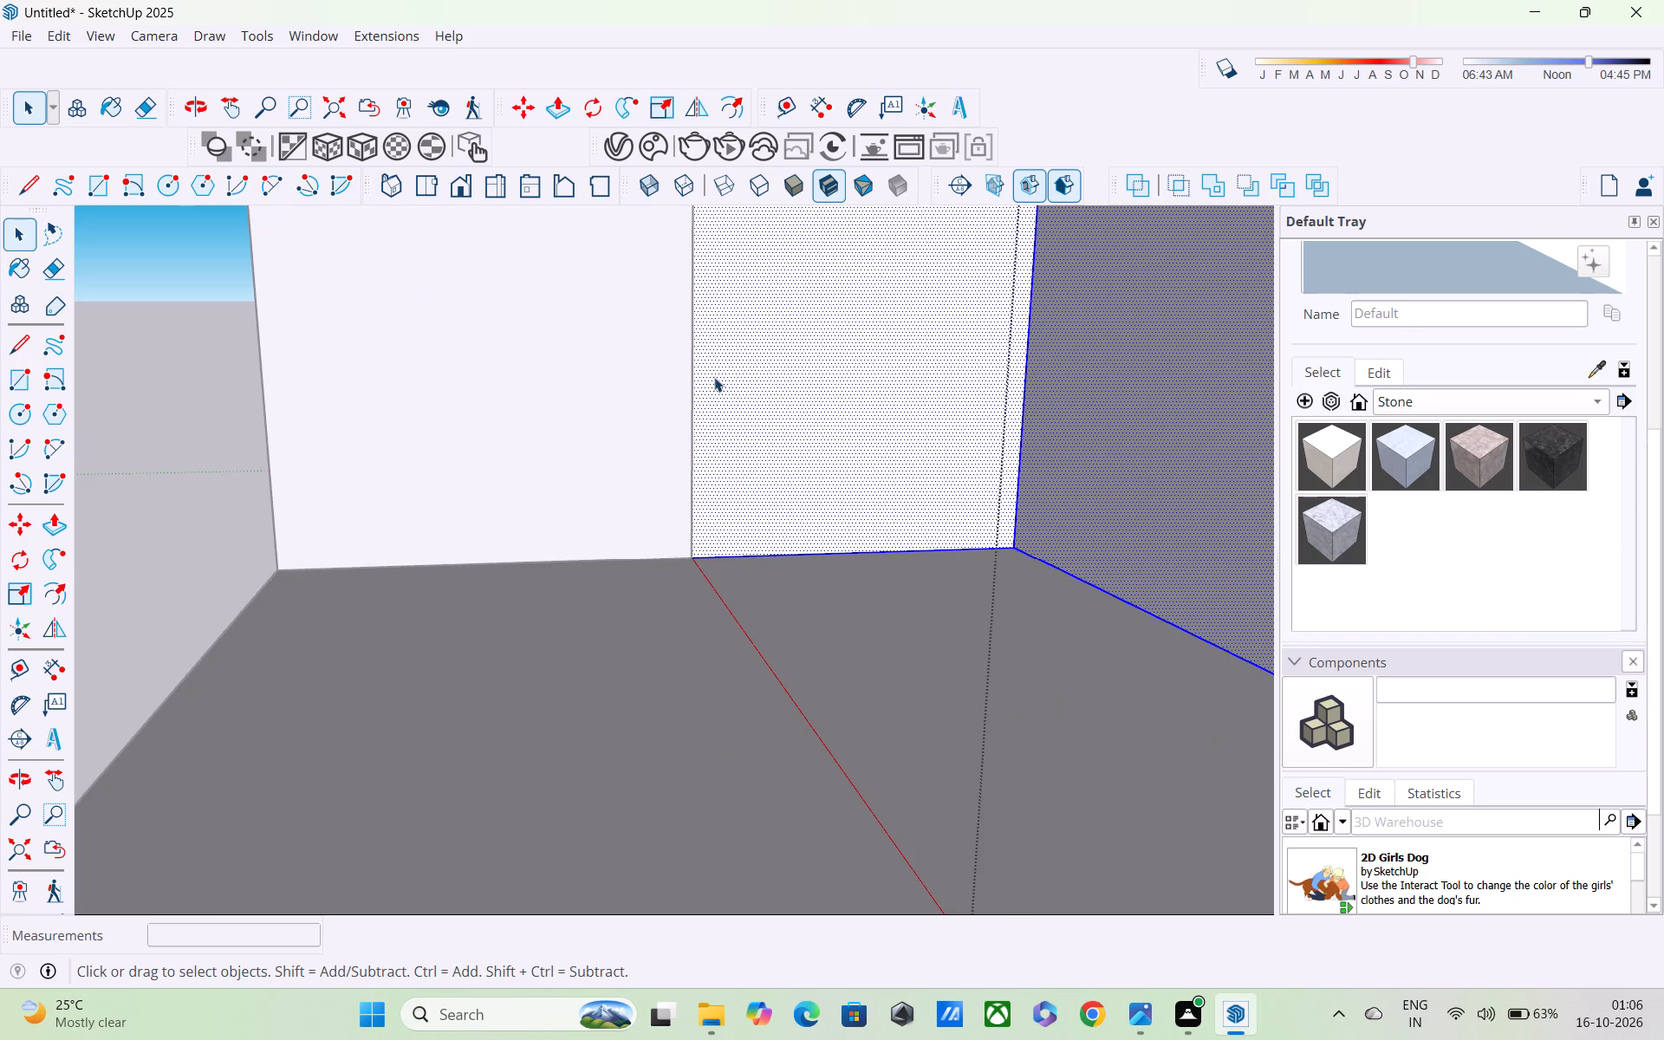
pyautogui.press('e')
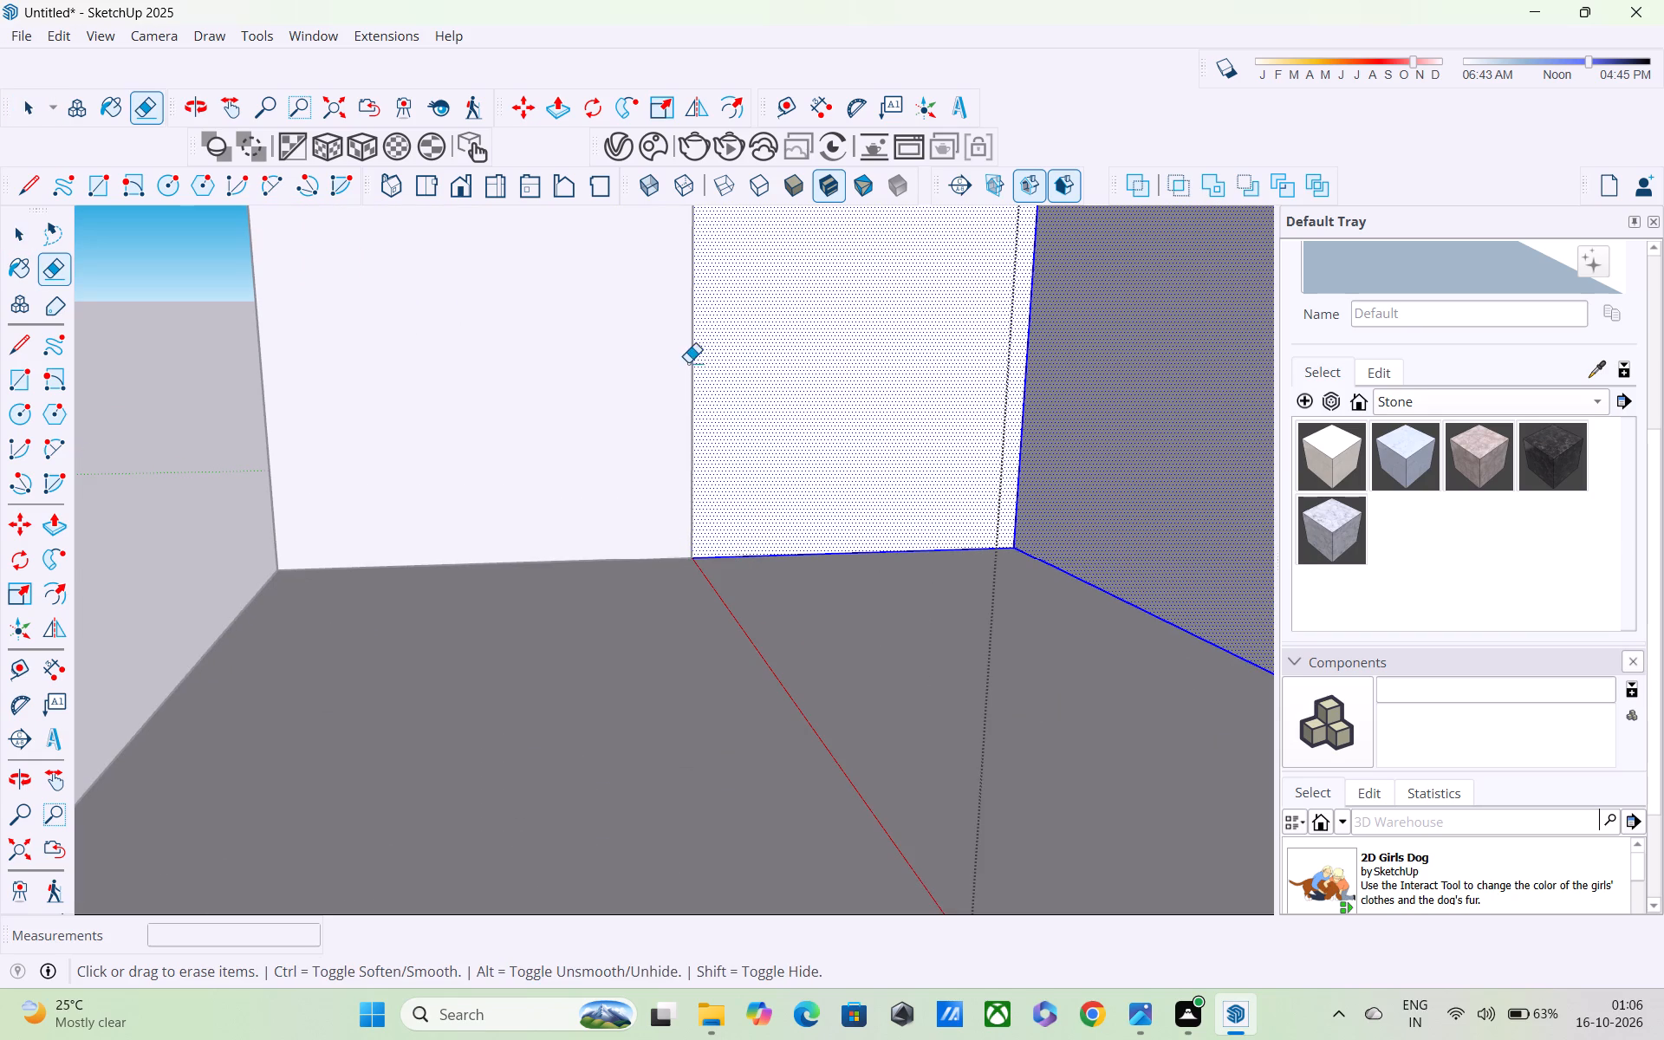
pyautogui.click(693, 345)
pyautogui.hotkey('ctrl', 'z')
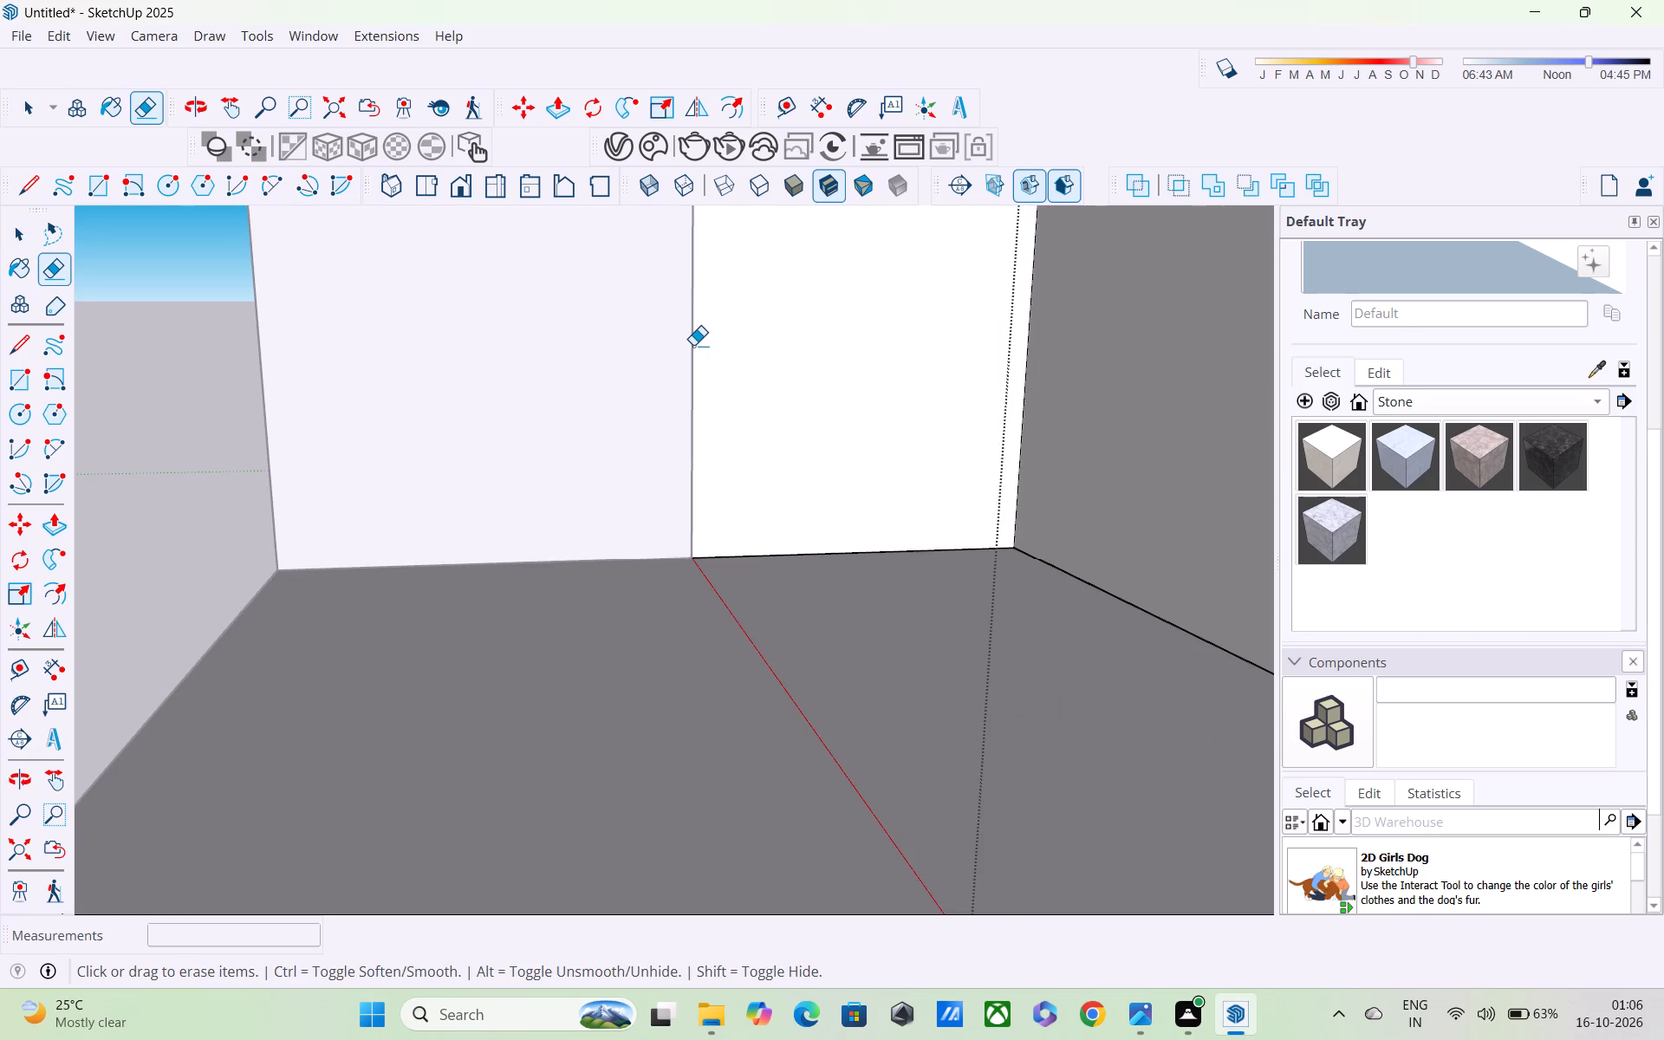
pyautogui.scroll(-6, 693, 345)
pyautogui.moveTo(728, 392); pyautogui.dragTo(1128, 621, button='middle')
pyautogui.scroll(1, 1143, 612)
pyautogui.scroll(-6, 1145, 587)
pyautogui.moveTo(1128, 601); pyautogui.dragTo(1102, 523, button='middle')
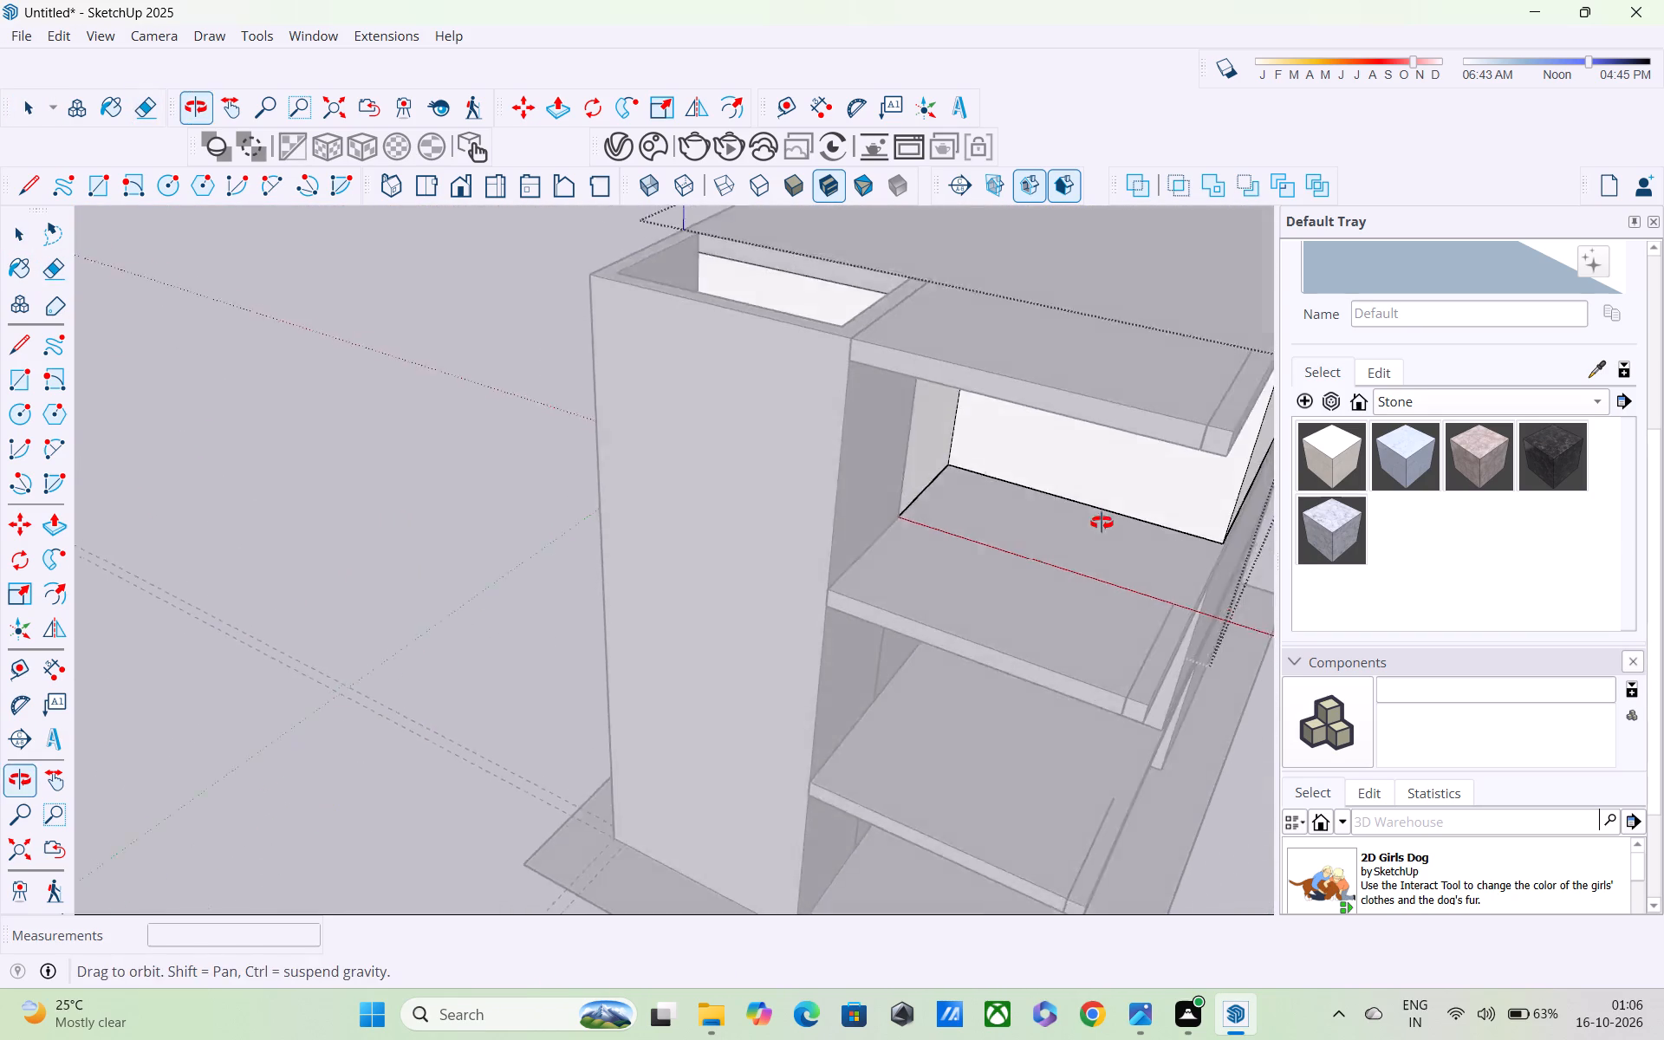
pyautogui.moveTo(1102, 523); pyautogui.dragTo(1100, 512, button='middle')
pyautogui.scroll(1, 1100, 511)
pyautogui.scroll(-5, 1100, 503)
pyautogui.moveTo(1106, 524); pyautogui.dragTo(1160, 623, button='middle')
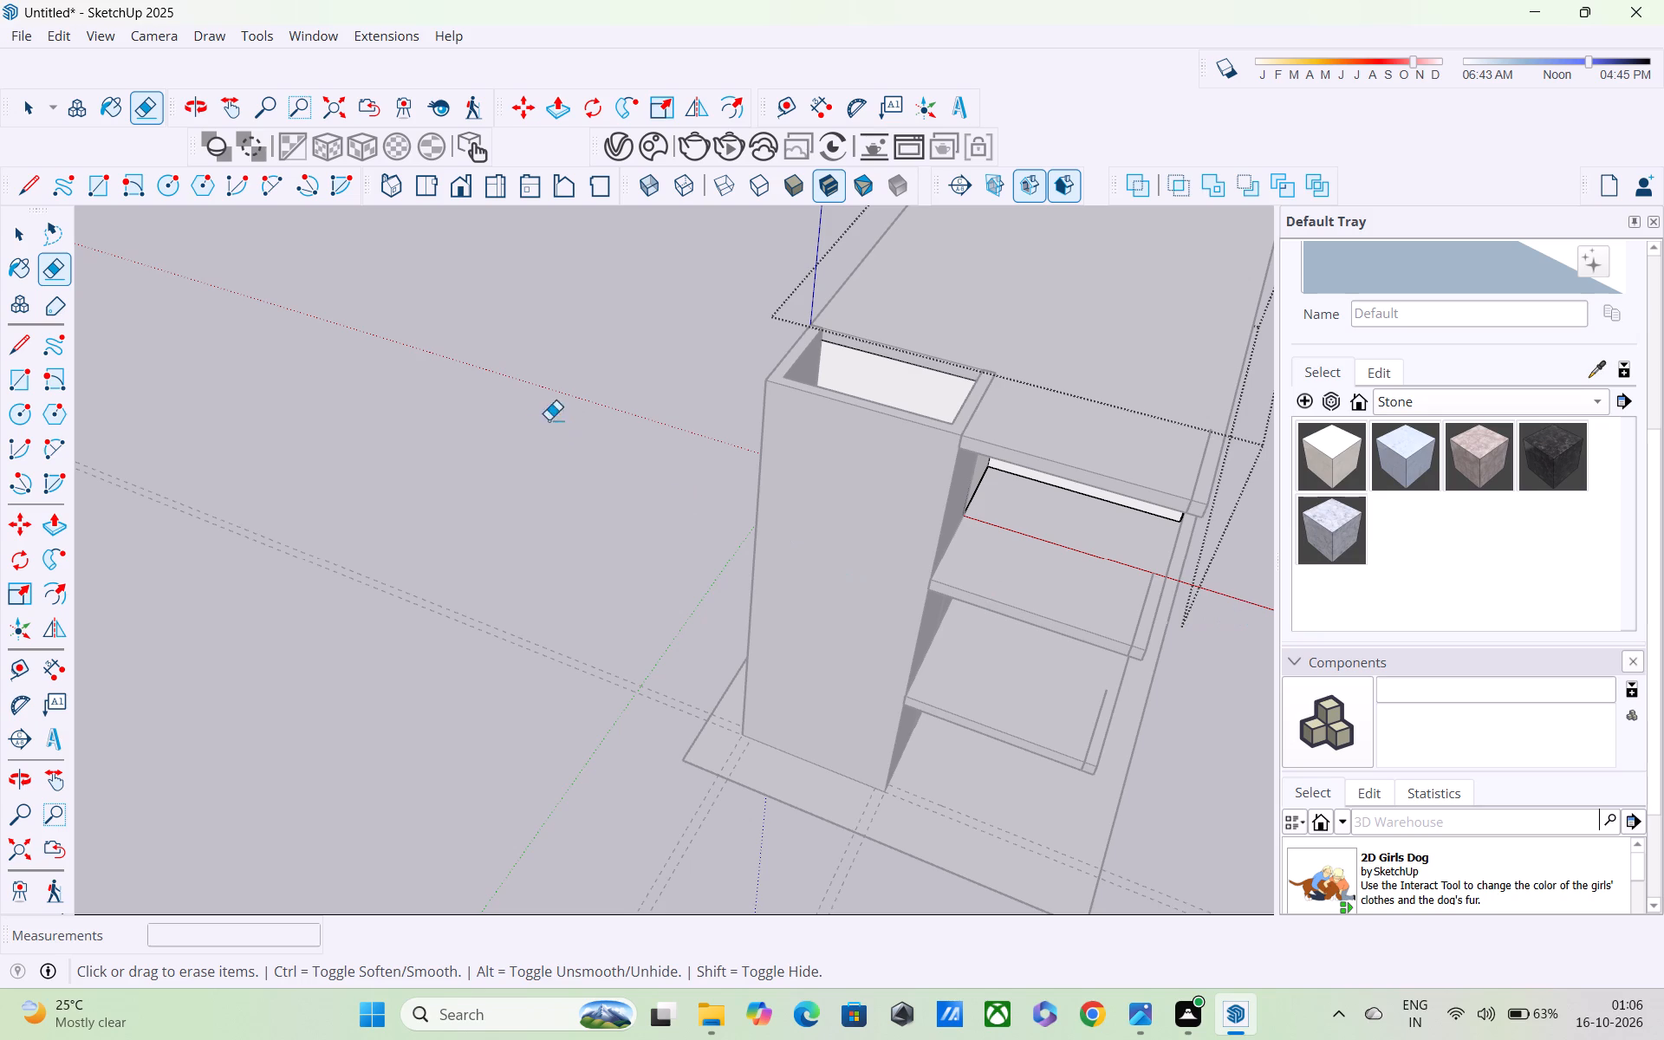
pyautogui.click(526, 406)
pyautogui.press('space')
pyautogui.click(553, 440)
# Examine the joints between the bay wall, the storey walls and the front slabs from above and below.
pyautogui.moveTo(675, 549); pyautogui.dragTo(675, 400, button='middle')
pyautogui.moveTo(1076, 524); pyautogui.dragTo(1074, 445, button='middle')
pyautogui.scroll(1, 1074, 444)
pyautogui.scroll(-2, 1084, 462)
pyautogui.moveTo(1095, 478); pyautogui.dragTo(1074, 522, button='middle')
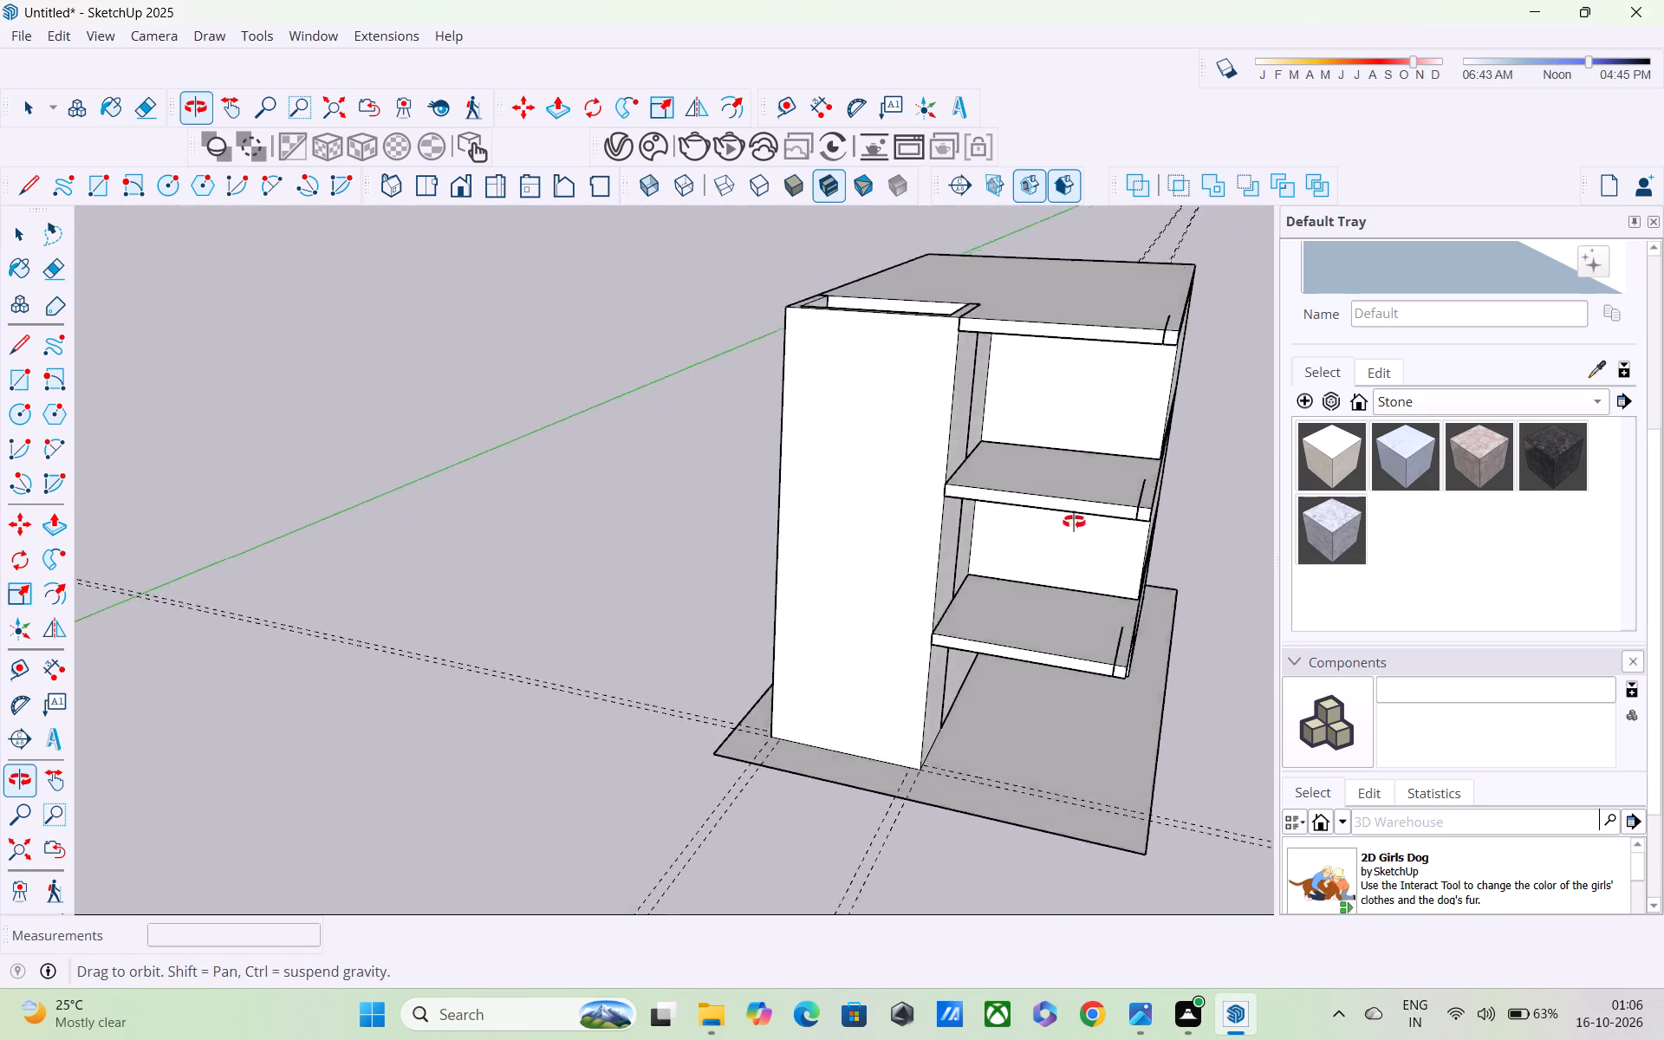
pyautogui.moveTo(1074, 522); pyautogui.dragTo(834, 448, button='middle')
pyautogui.scroll(4, 834, 448)
pyautogui.moveTo(990, 732); pyautogui.dragTo(885, 556, button='middle')
pyautogui.scroll(-3, 900, 590)
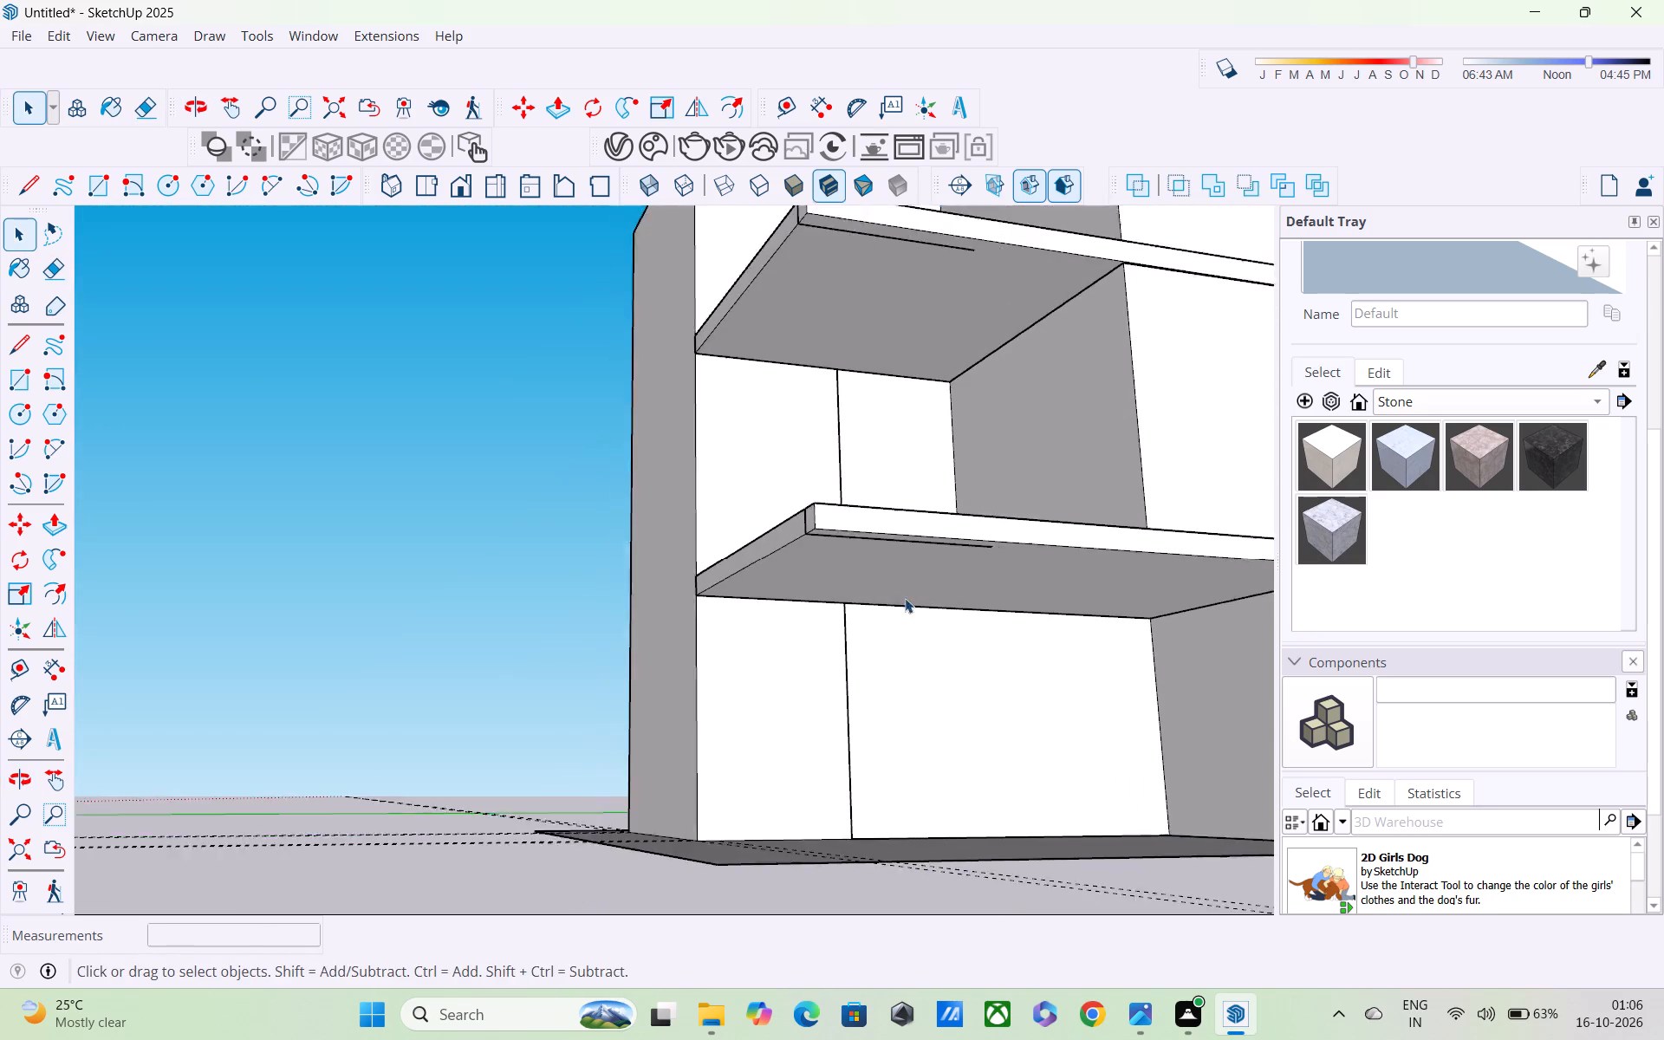
pyautogui.scroll(-1, 905, 598)
pyautogui.moveTo(1033, 672); pyautogui.dragTo(1352, 726, button='middle')
pyautogui.moveTo(1122, 736); pyautogui.dragTo(1254, 777, button='middle')
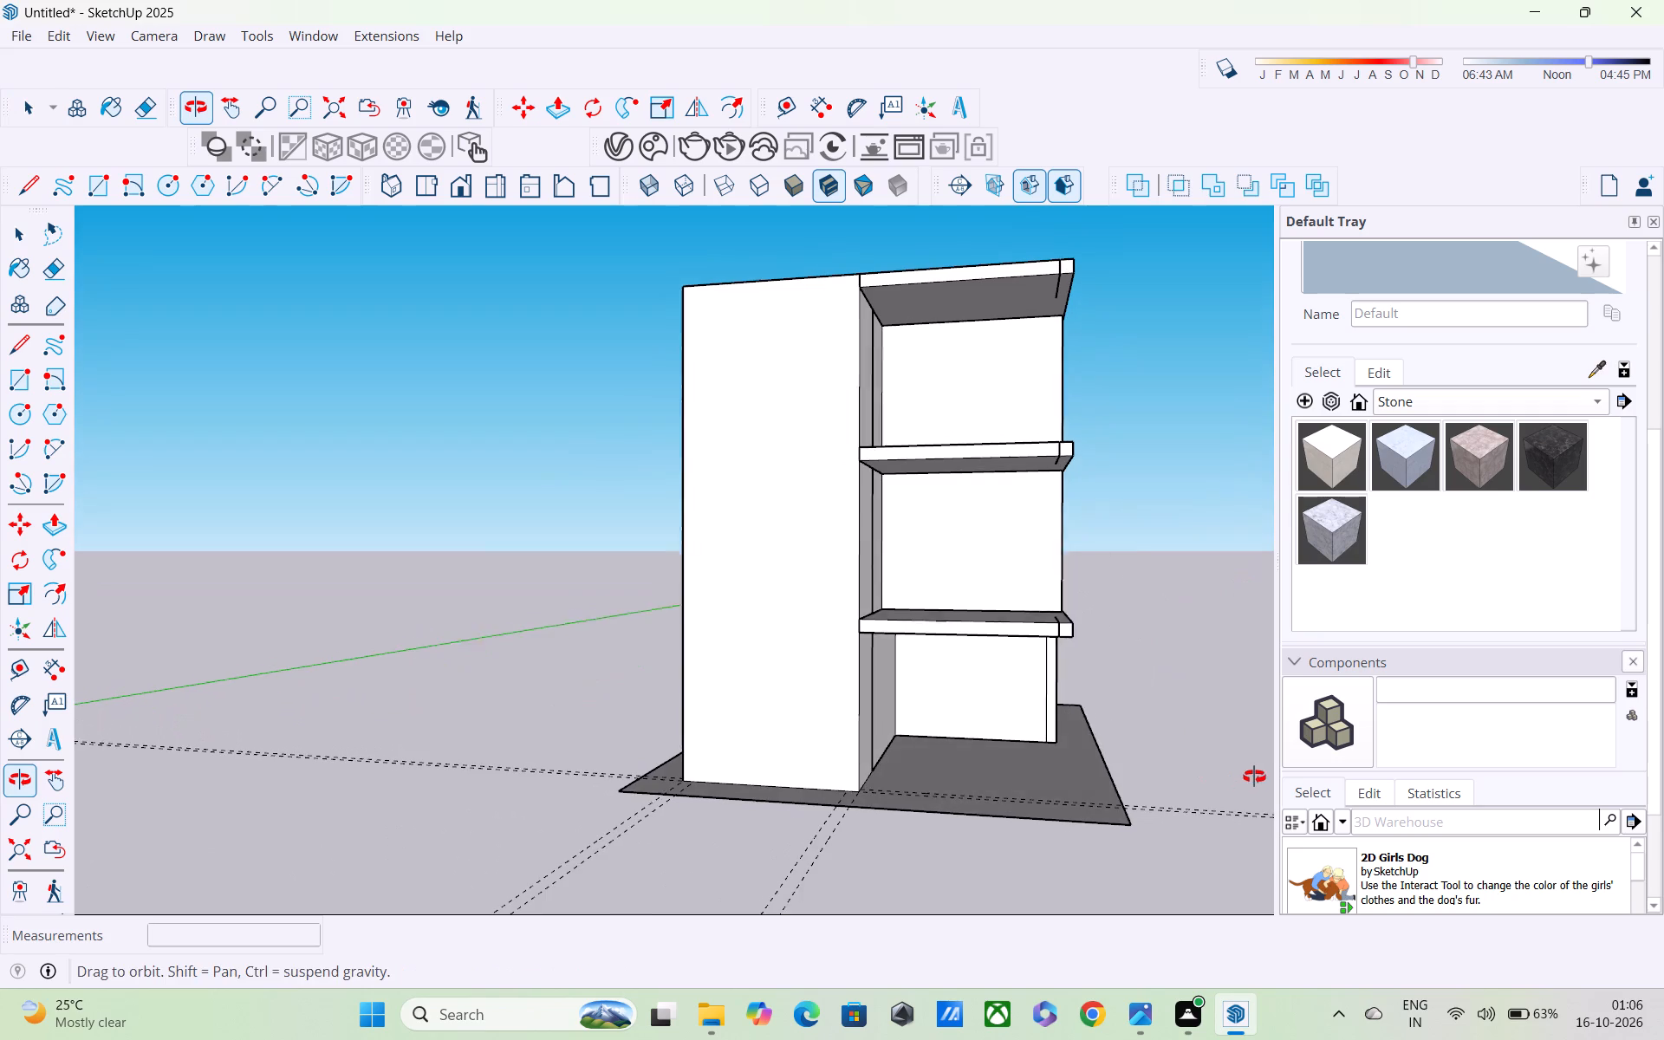
pyautogui.moveTo(1254, 777); pyautogui.dragTo(1255, 773, button='middle')
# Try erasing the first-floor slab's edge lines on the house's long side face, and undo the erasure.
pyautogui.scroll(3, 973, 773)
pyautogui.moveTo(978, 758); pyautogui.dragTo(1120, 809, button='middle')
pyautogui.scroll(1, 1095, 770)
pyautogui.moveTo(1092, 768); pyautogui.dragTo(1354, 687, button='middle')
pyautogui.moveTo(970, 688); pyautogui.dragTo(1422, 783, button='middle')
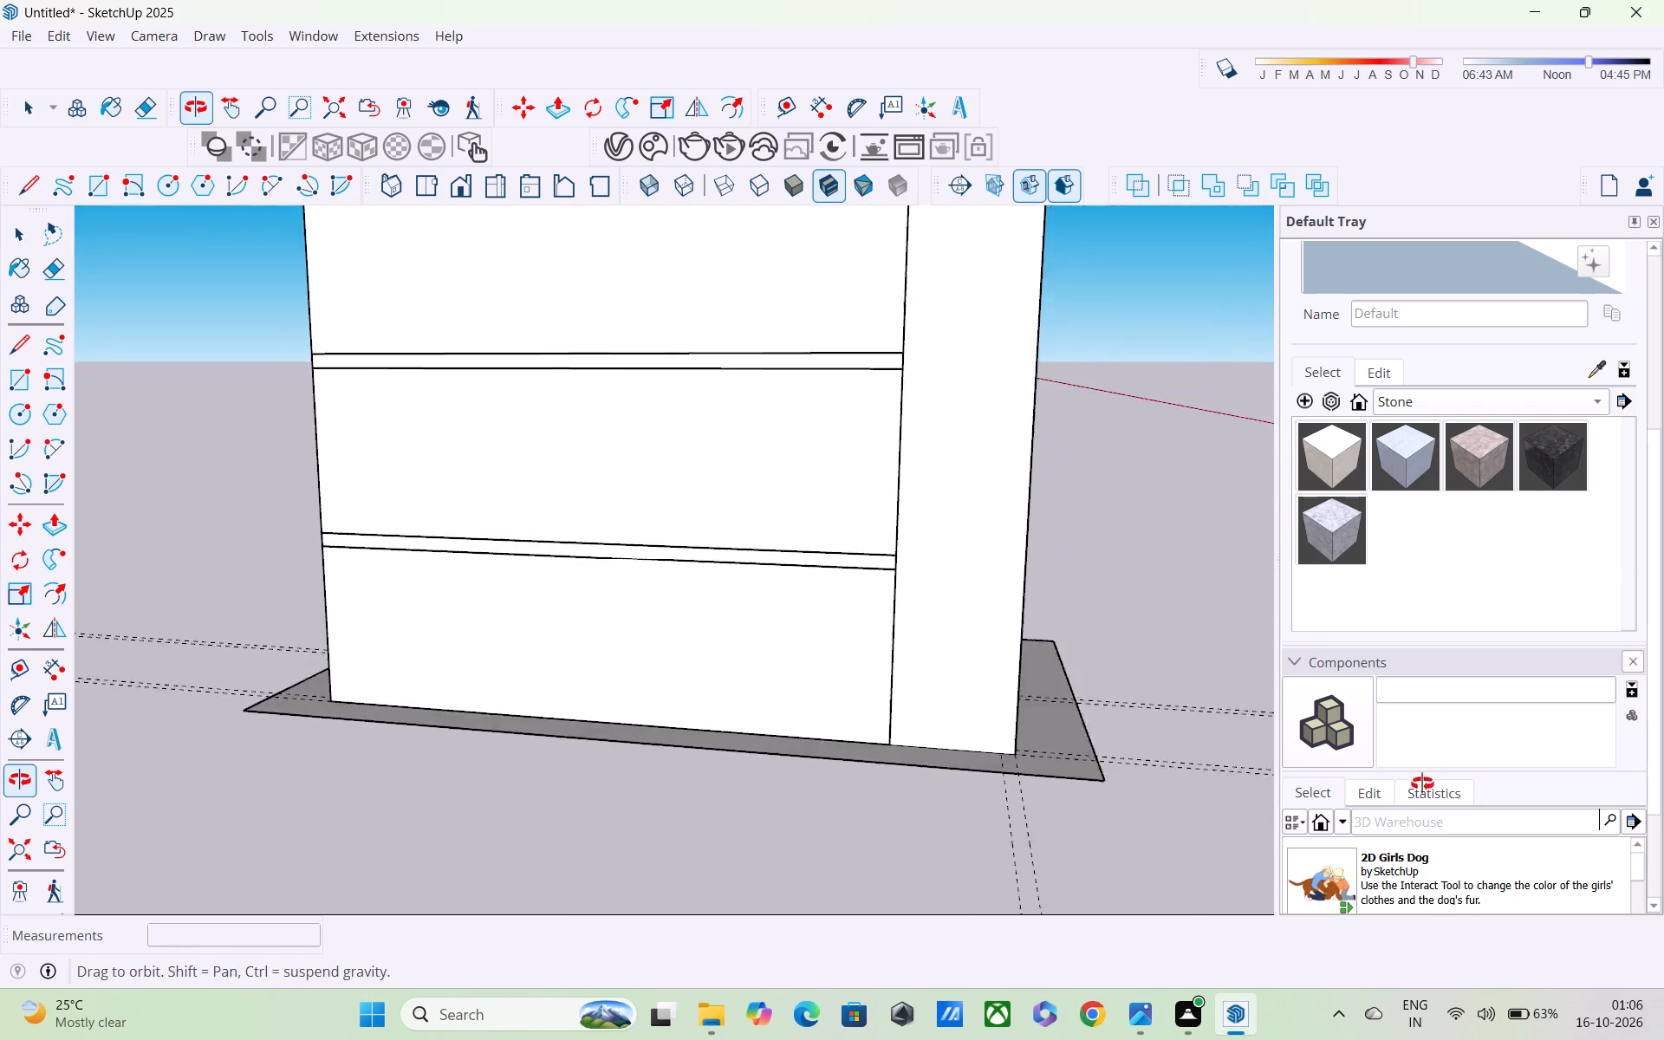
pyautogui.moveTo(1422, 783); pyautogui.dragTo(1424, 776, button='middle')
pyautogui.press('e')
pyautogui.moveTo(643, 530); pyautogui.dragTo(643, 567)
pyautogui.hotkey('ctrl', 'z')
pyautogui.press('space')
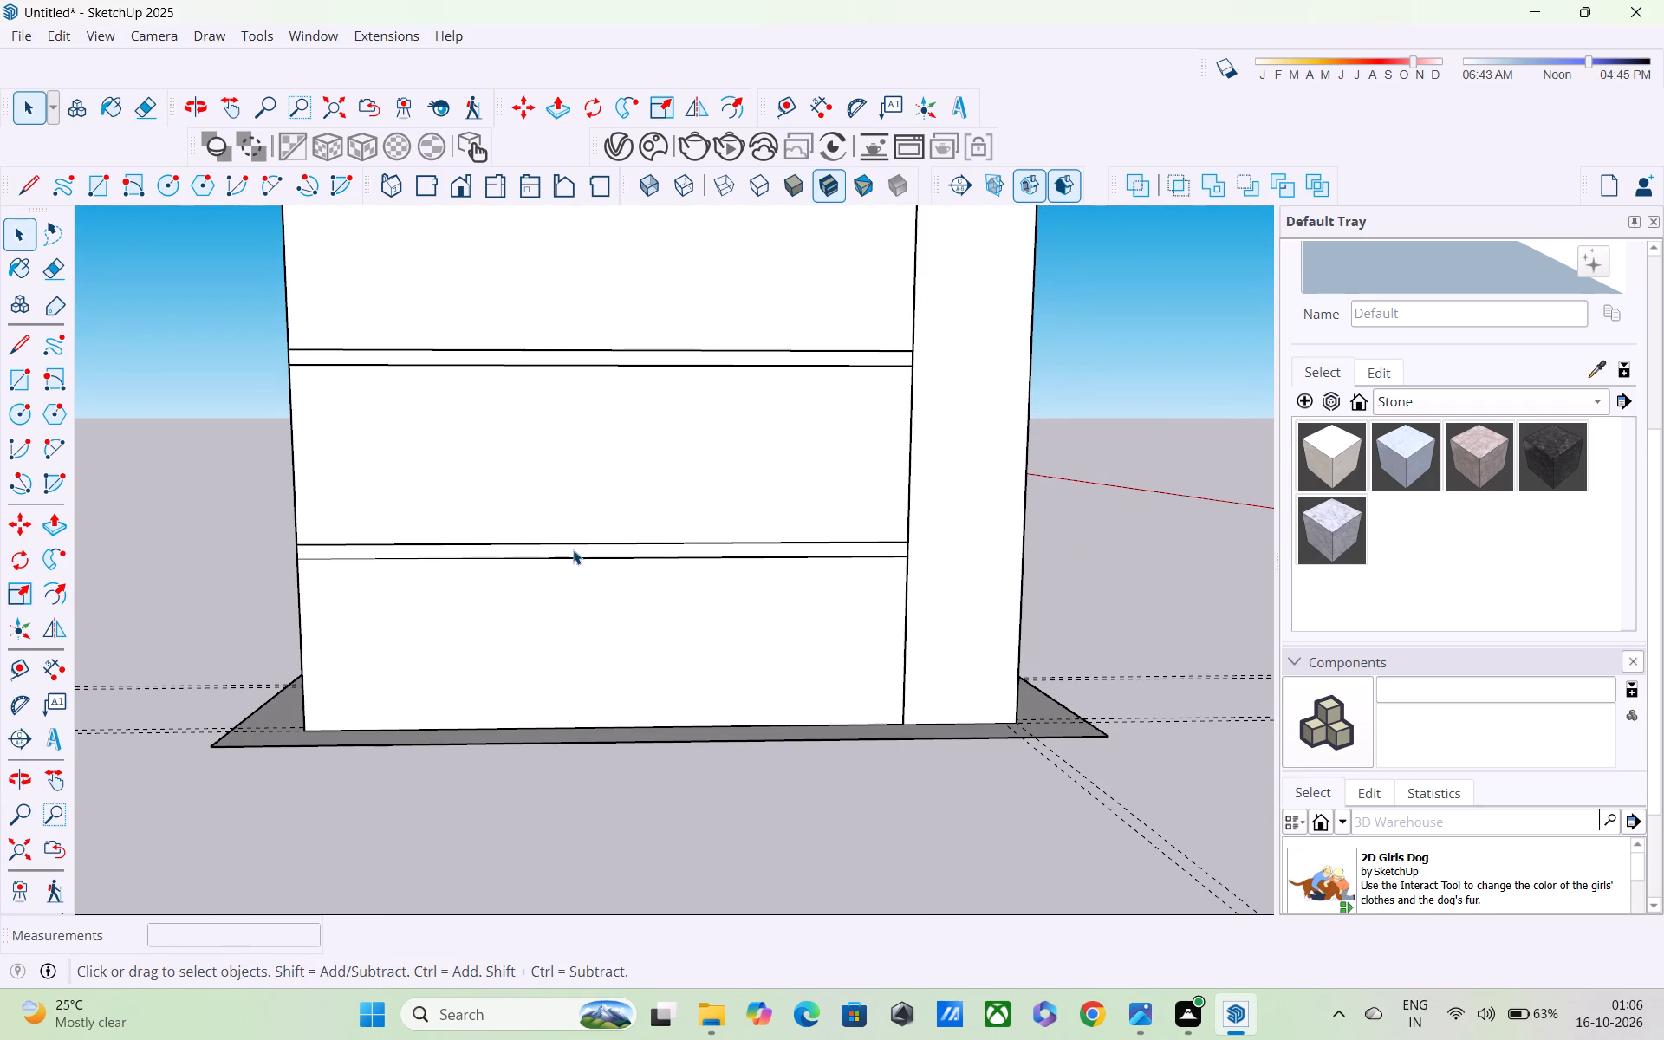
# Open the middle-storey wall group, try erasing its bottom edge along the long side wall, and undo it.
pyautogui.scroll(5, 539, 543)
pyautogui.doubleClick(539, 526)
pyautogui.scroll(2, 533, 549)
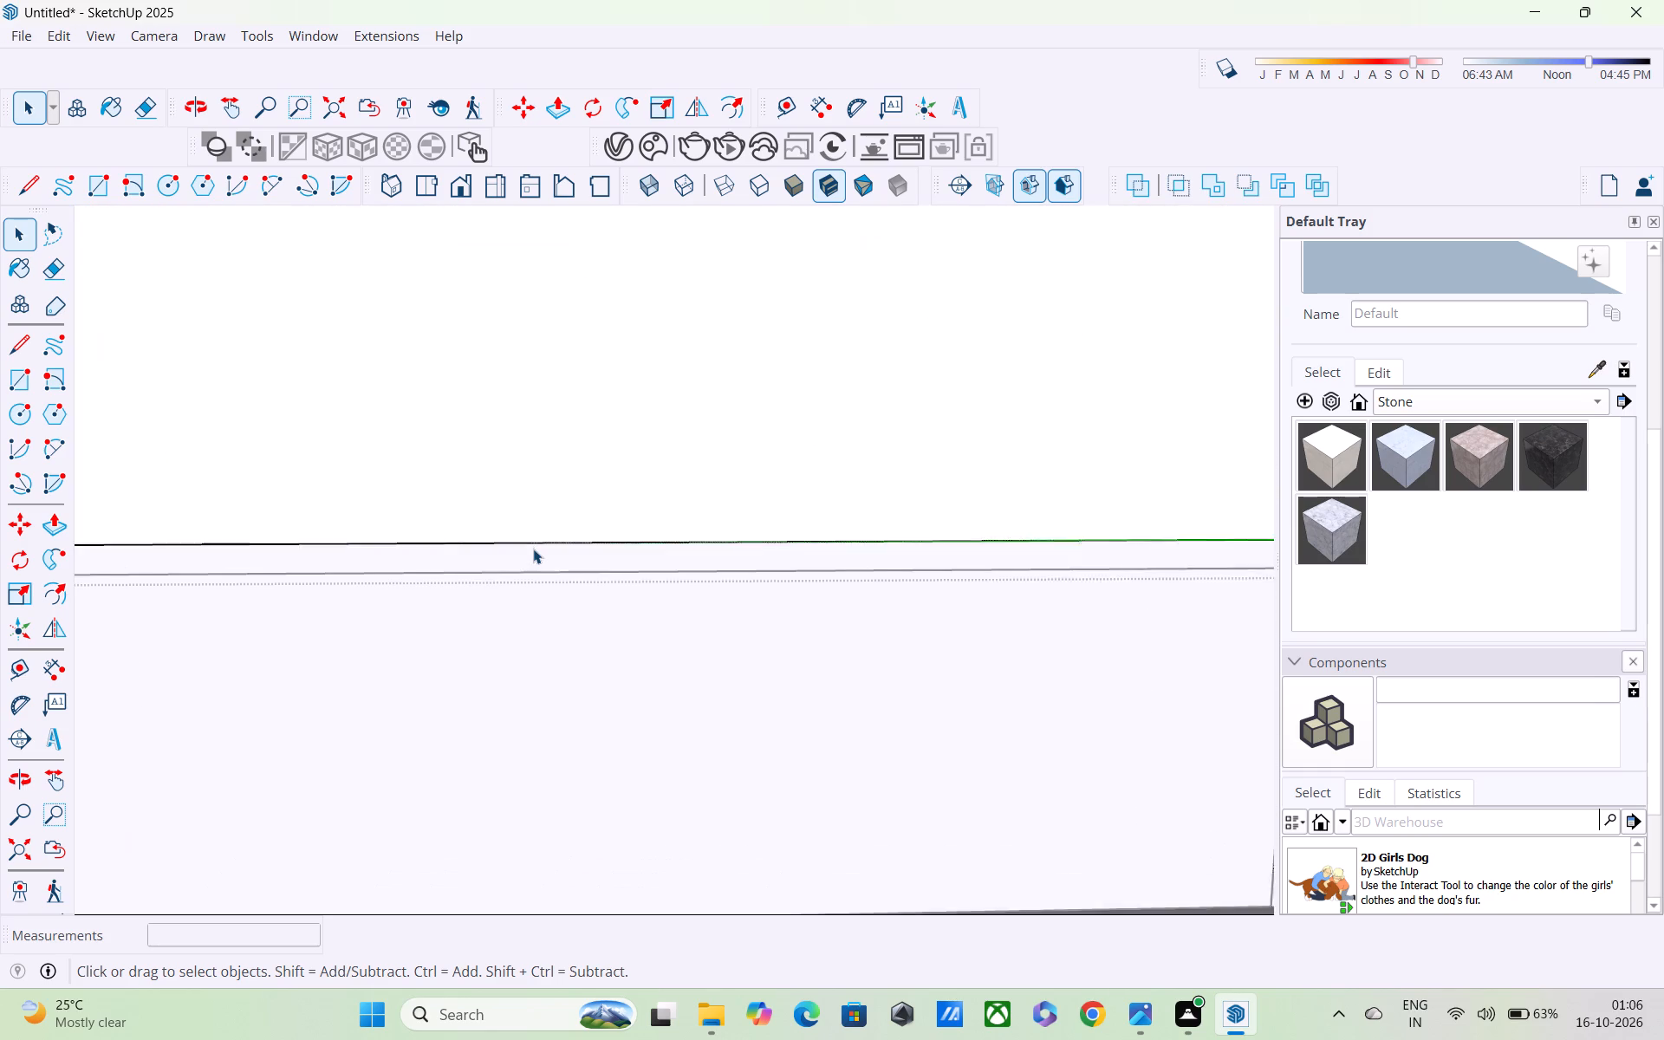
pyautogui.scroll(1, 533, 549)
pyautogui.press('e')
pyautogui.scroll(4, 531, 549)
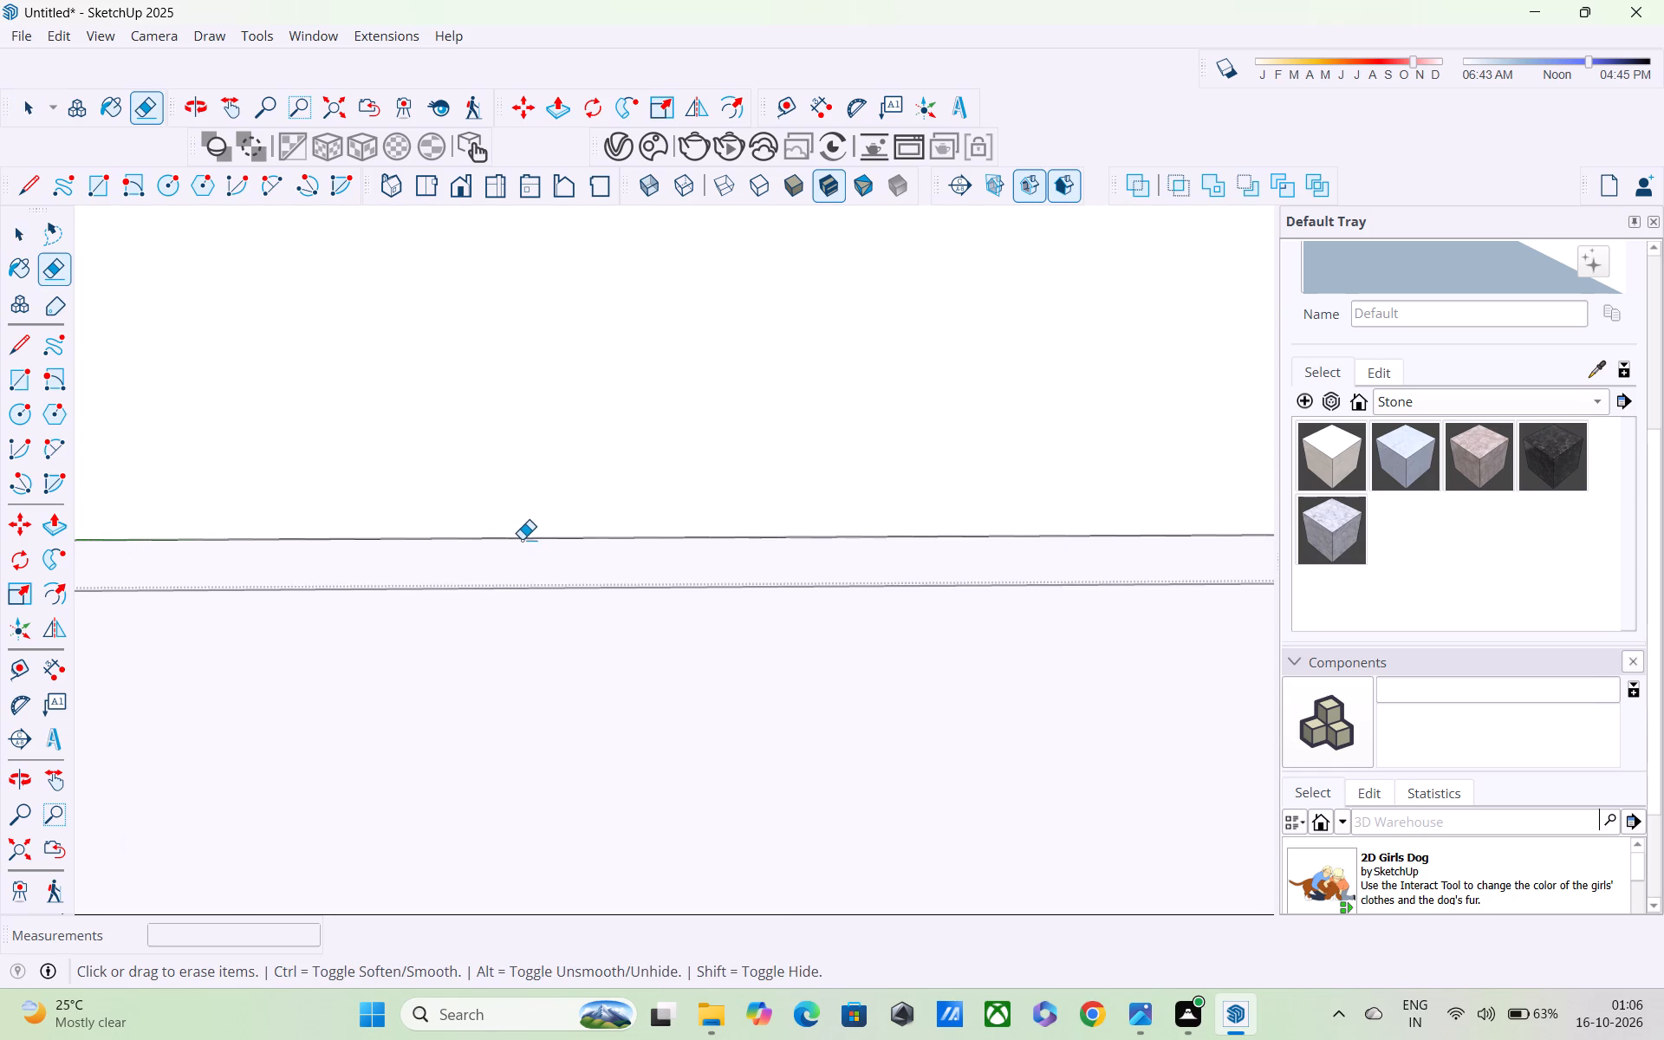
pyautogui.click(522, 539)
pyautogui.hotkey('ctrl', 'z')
# Examine the middle-storey wall's edges and its corner joint with the slabs and bay wall, and close the wall group.
pyautogui.moveTo(575, 560); pyautogui.dragTo(807, 591, button='middle')
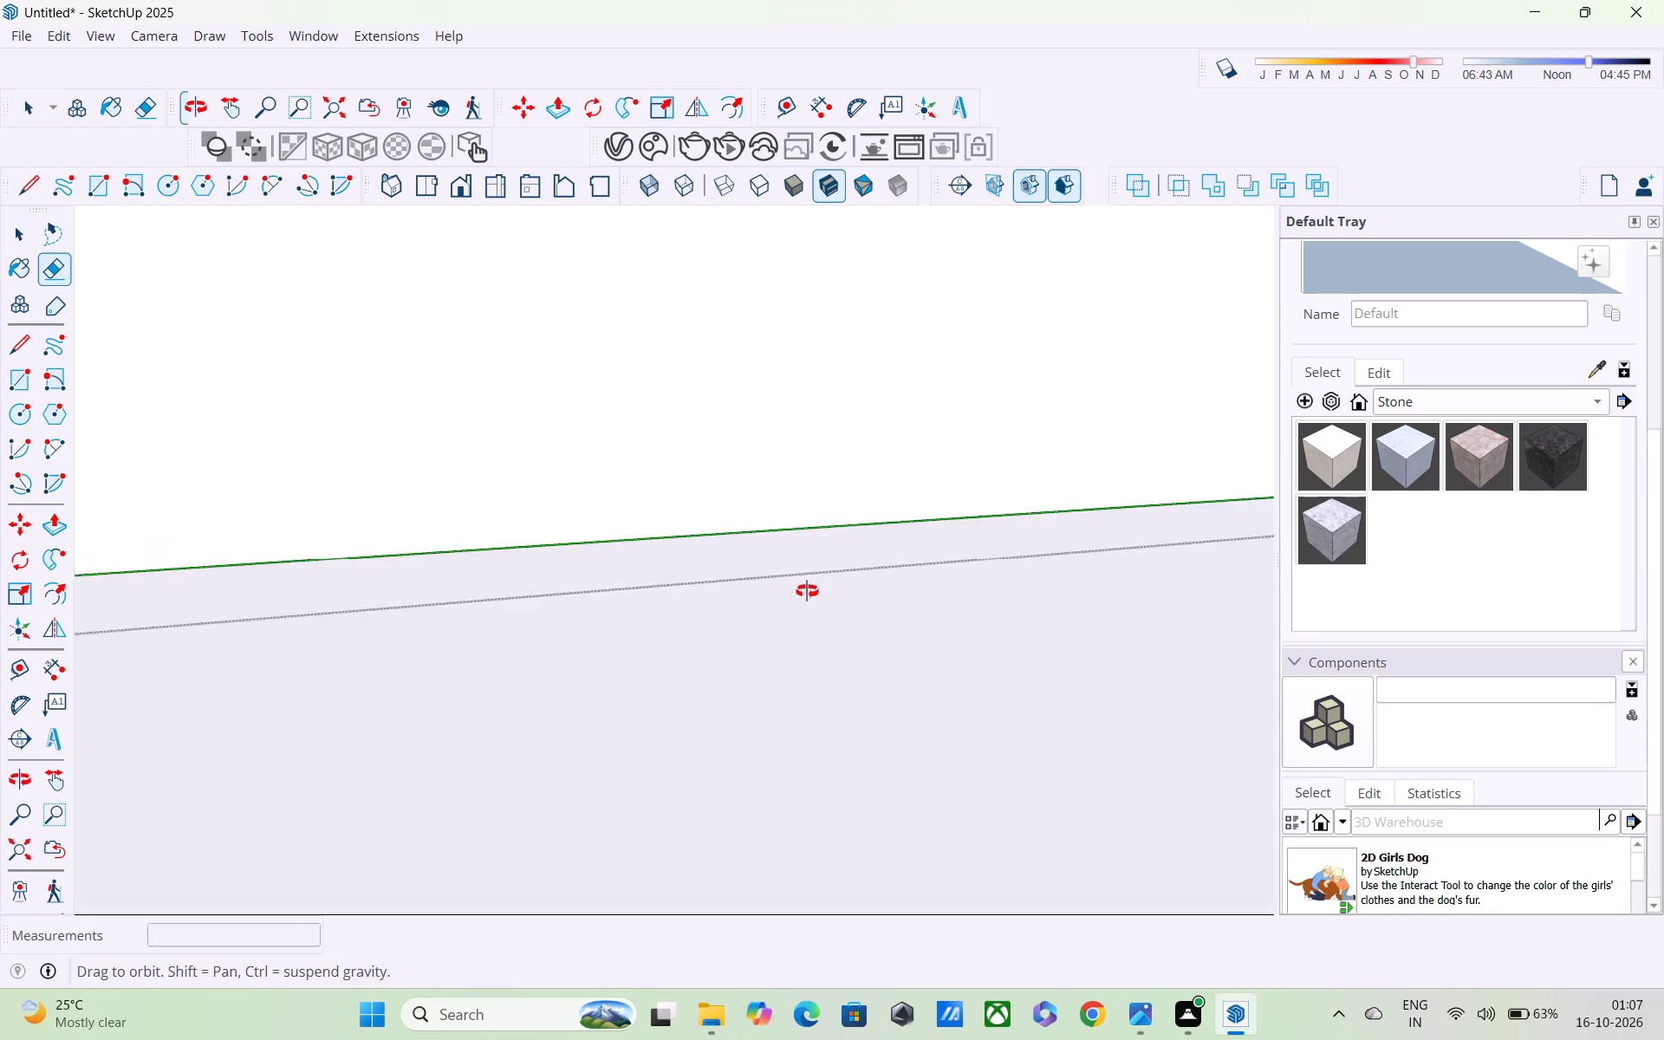
pyautogui.moveTo(807, 591); pyautogui.dragTo(925, 591, button='middle')
pyautogui.scroll(1, 905, 591)
pyautogui.scroll(-2, 533, 573)
pyautogui.moveTo(371, 620); pyautogui.dragTo(633, 600, button='middle')
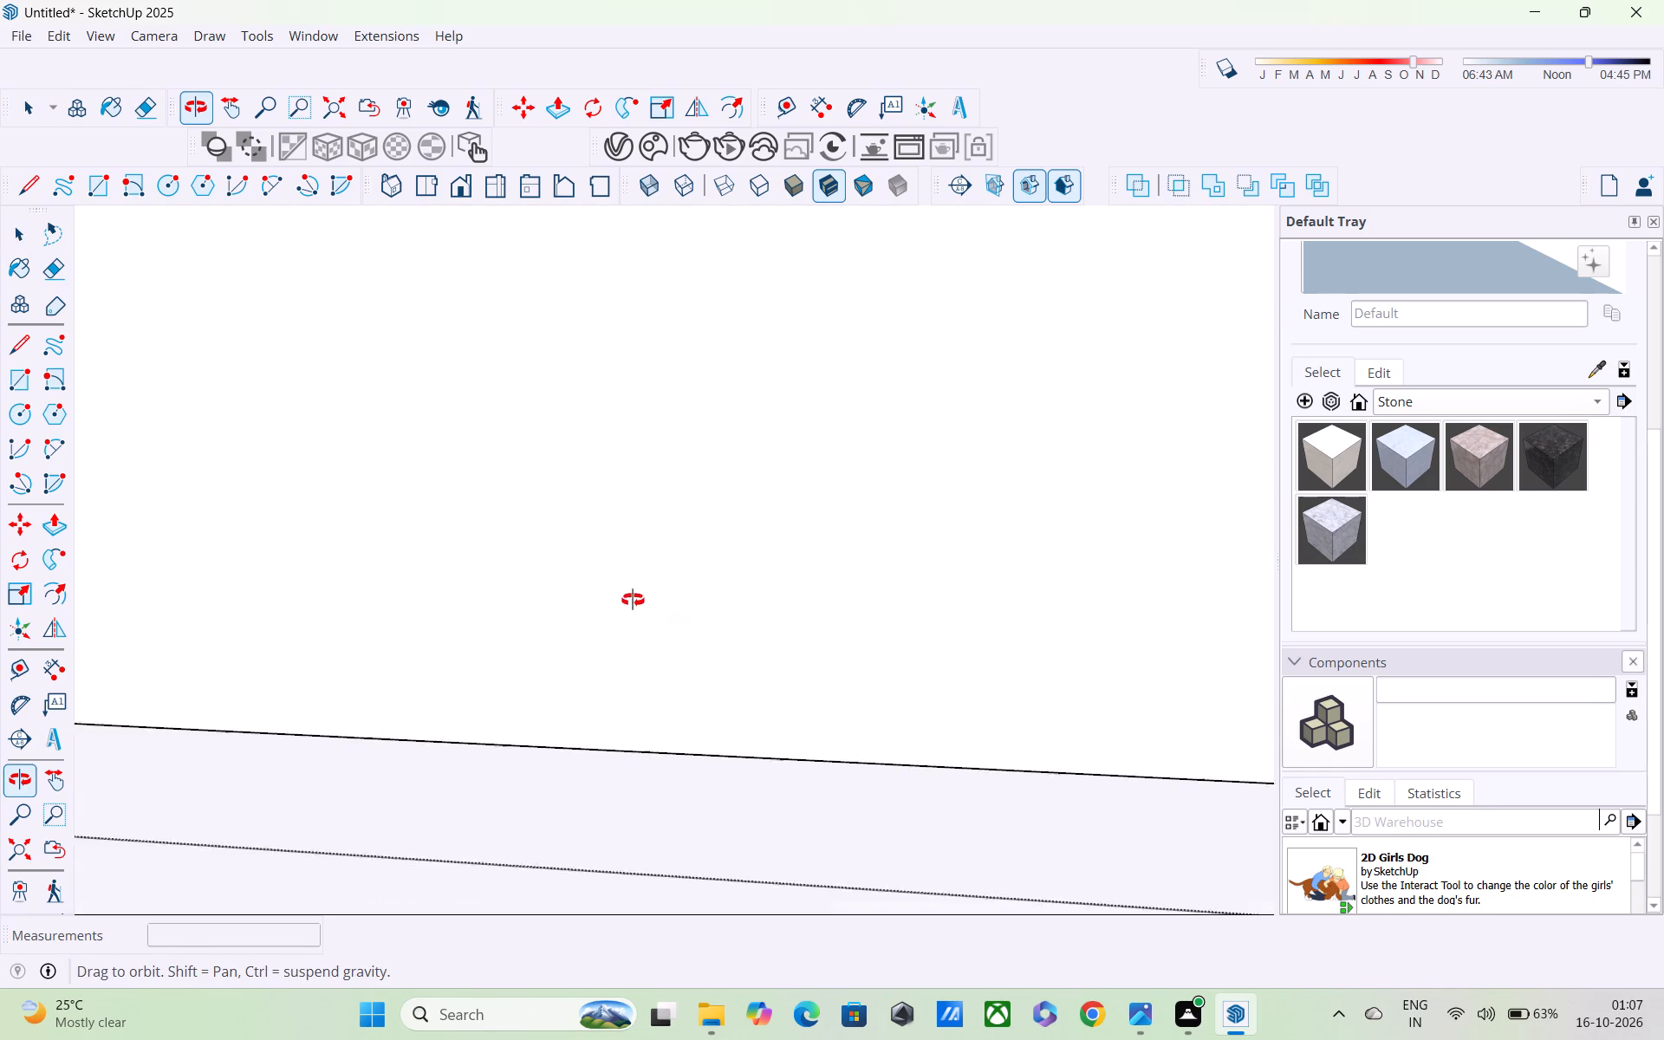
pyautogui.moveTo(633, 600); pyautogui.dragTo(605, 569, button='middle')
pyautogui.scroll(4, 770, 504)
pyautogui.scroll(4, 1050, 426)
pyautogui.moveTo(1092, 403); pyautogui.dragTo(1011, 432, button='middle')
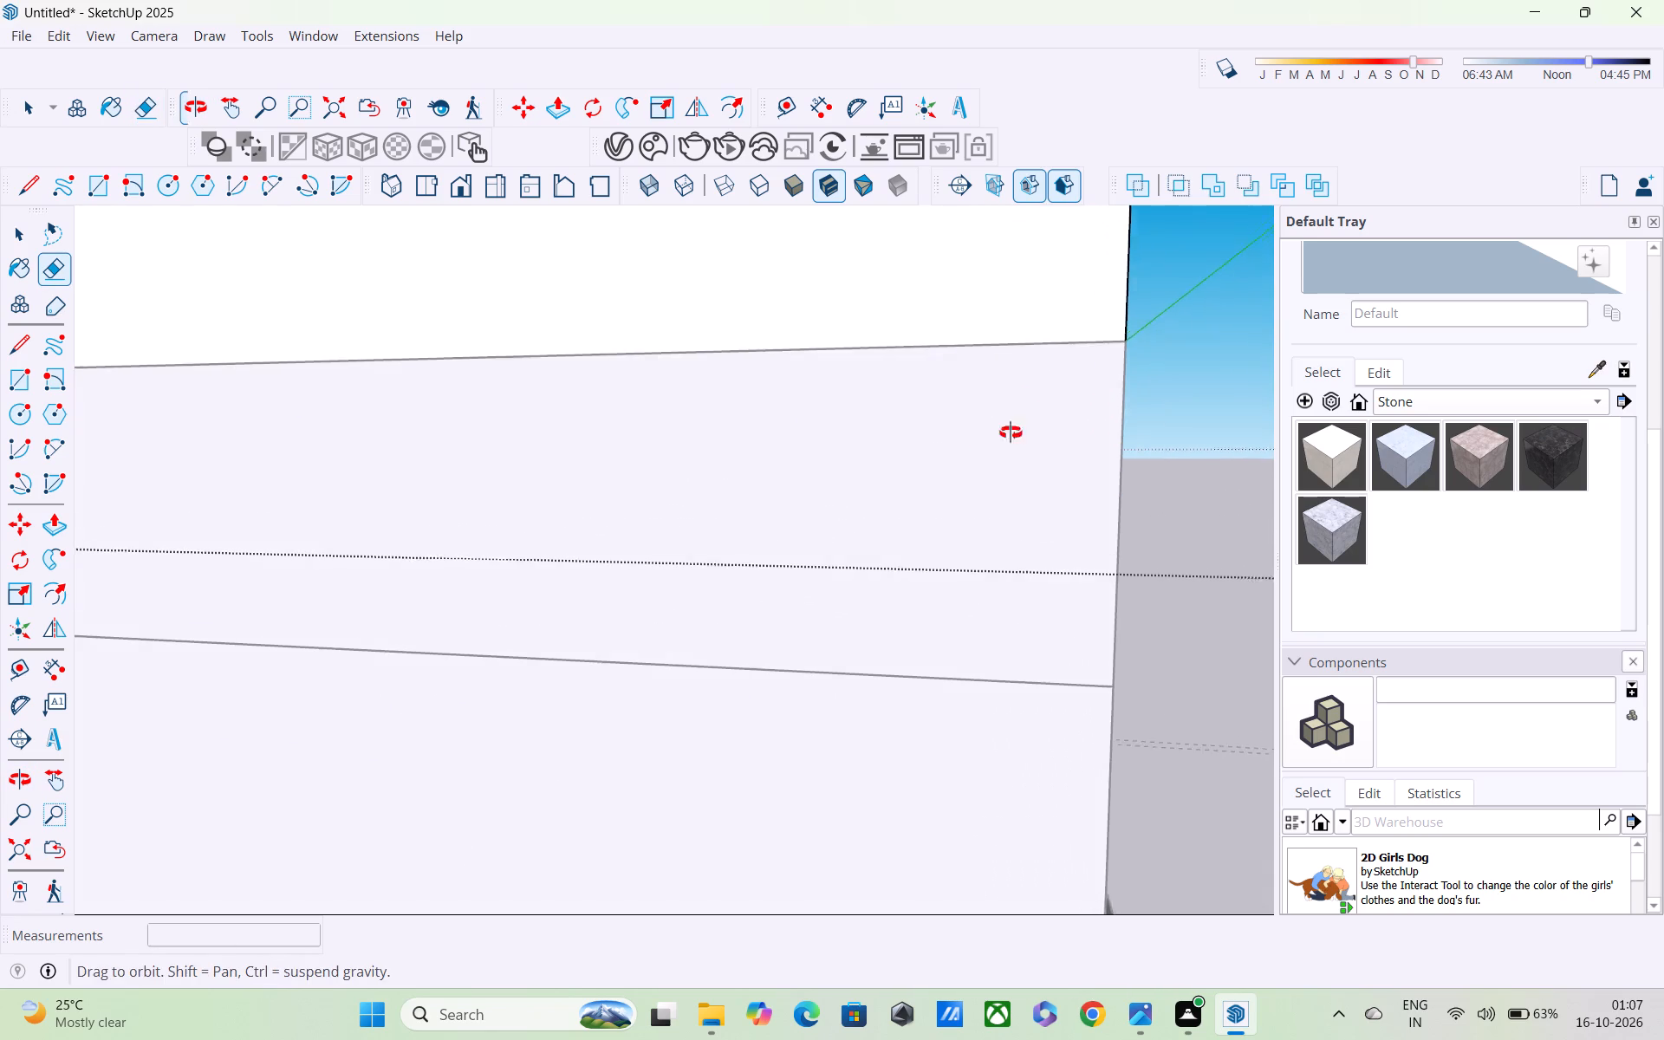
pyautogui.moveTo(1011, 432); pyautogui.dragTo(849, 460, button='middle')
pyautogui.scroll(4, 1326, 286)
pyautogui.scroll(8, 1233, 335)
pyautogui.scroll(17, 1130, 319)
pyautogui.scroll(-17, 1142, 332)
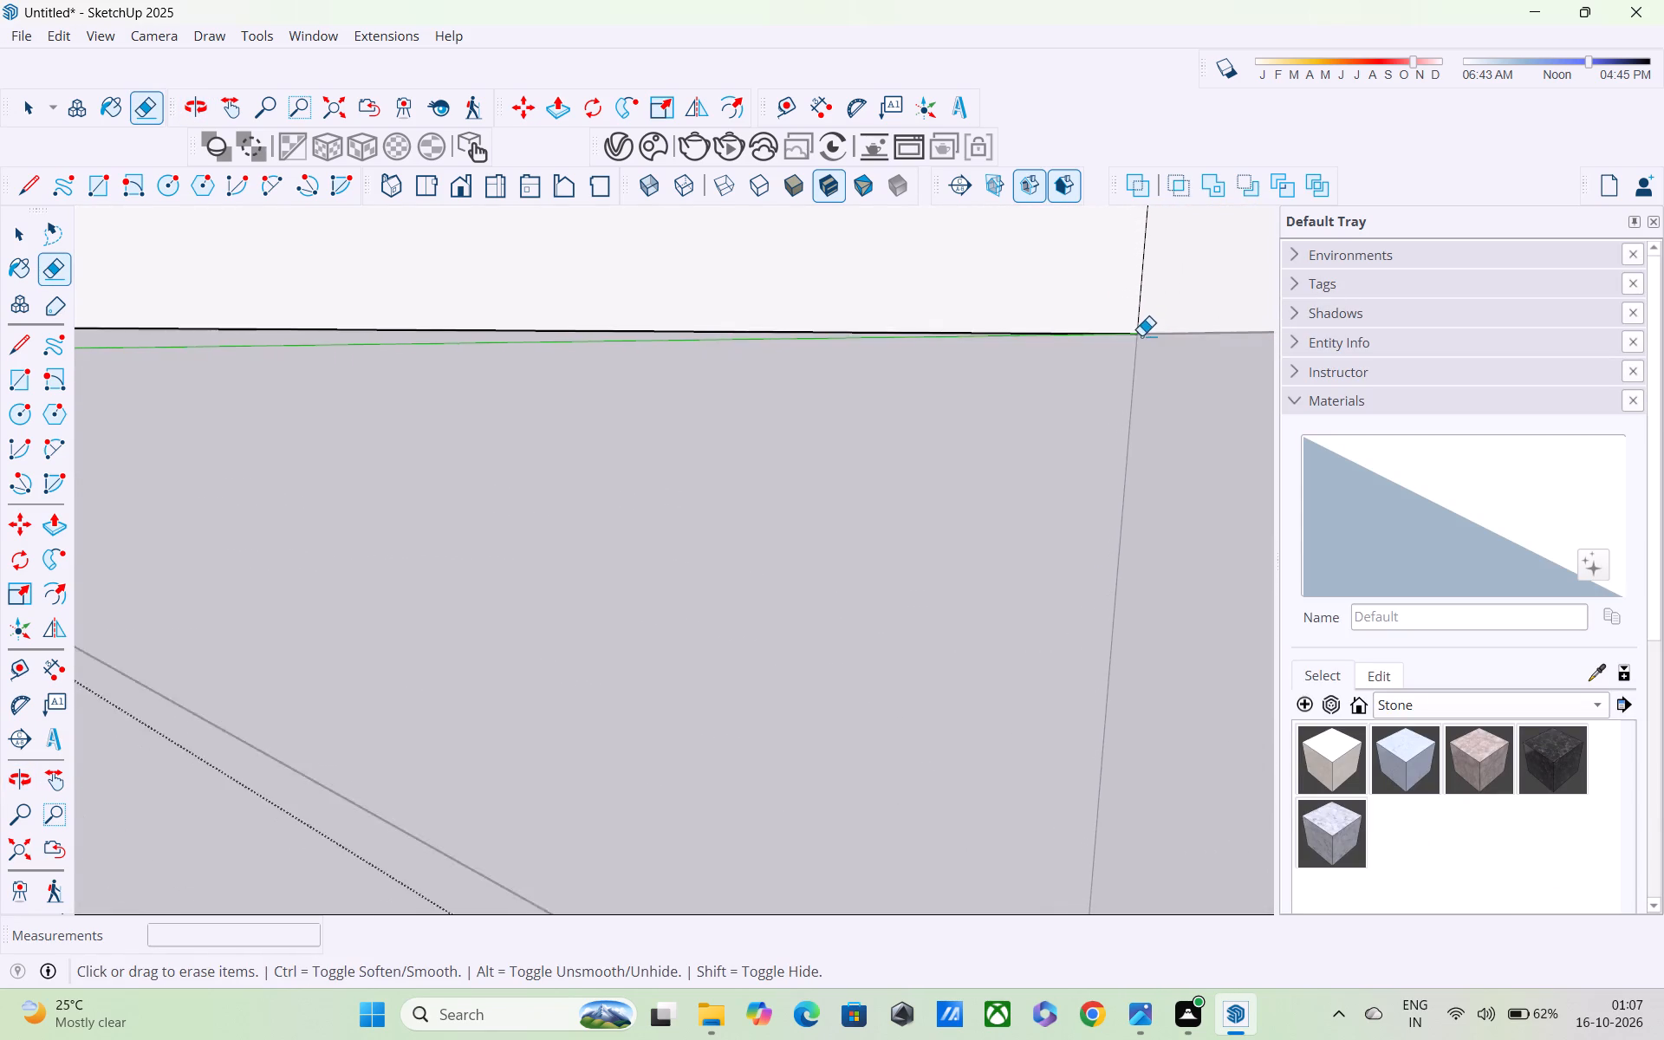
pyautogui.scroll(-17, 1141, 335)
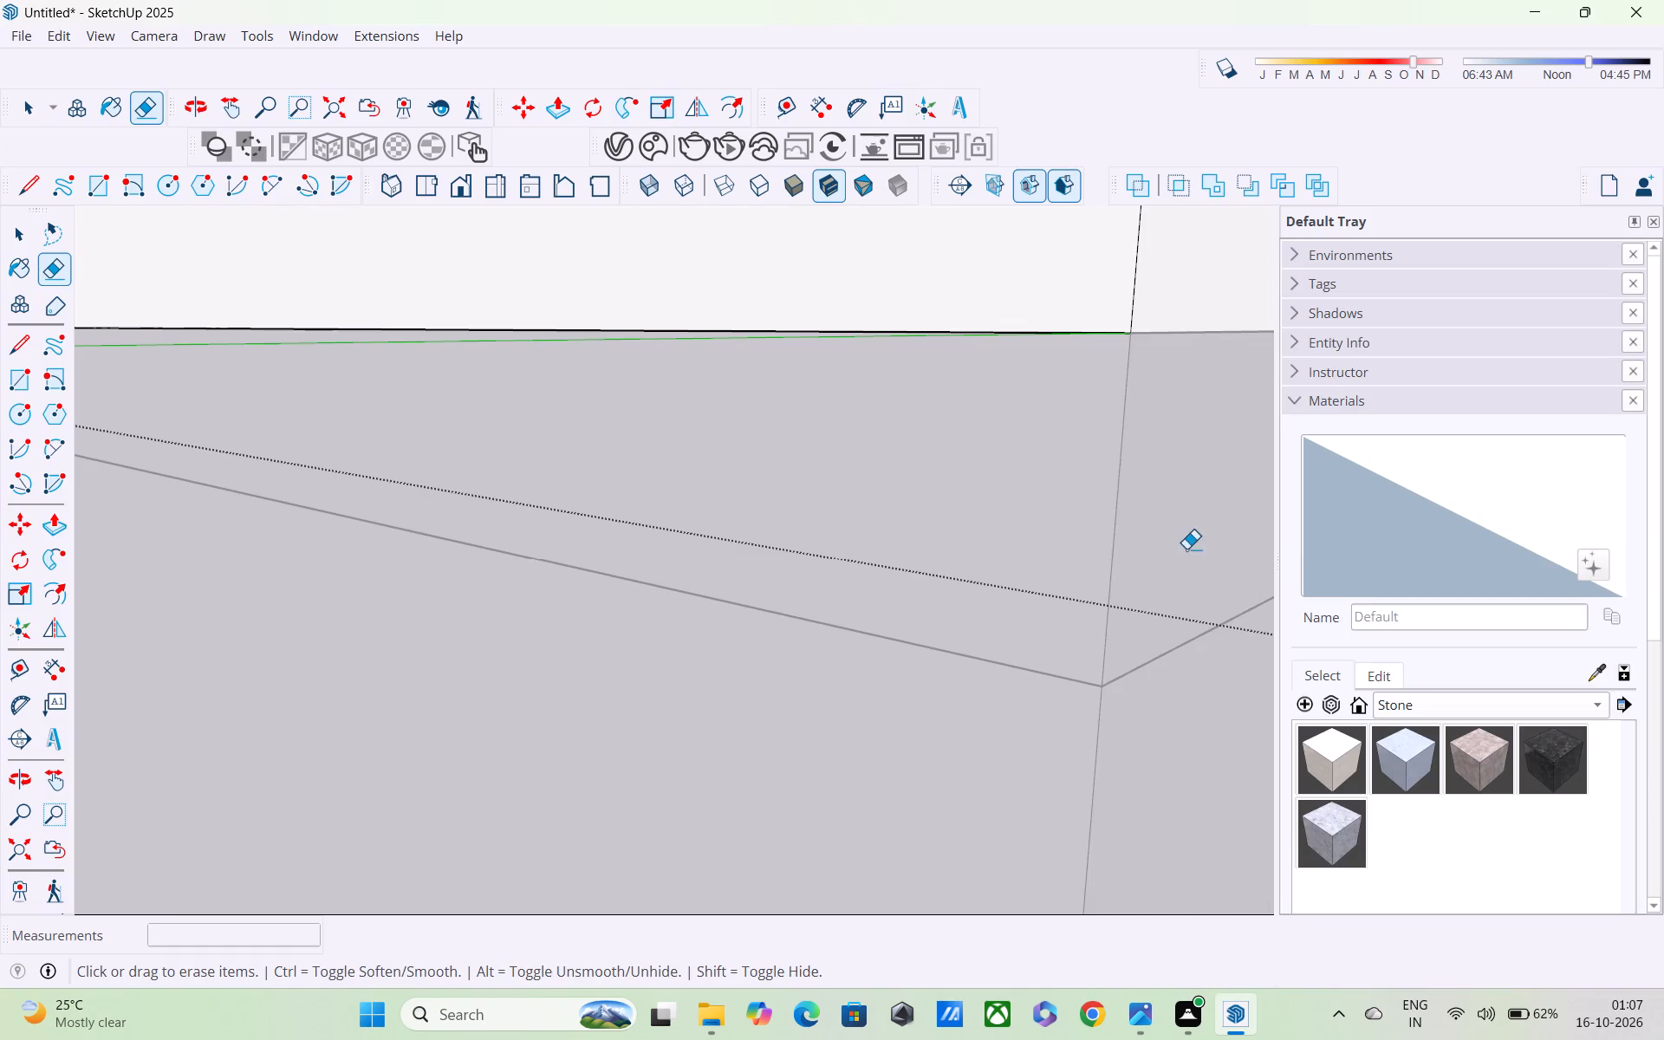
pyautogui.scroll(-20, 1177, 551)
pyautogui.scroll(-6, 1177, 551)
pyautogui.scroll(1, 874, 568)
pyautogui.scroll(-2, 873, 571)
pyautogui.keyDown('shift'); pyautogui.moveTo(913, 604); pyautogui.dragTo(439, 604, button='middle'); pyautogui.keyUp('shift')
pyautogui.scroll(1, 435, 600)
pyautogui.scroll(-13, 575, 581)
pyautogui.moveTo(859, 566); pyautogui.dragTo(525, 575, button='middle')
pyautogui.scroll(1, 521, 574)
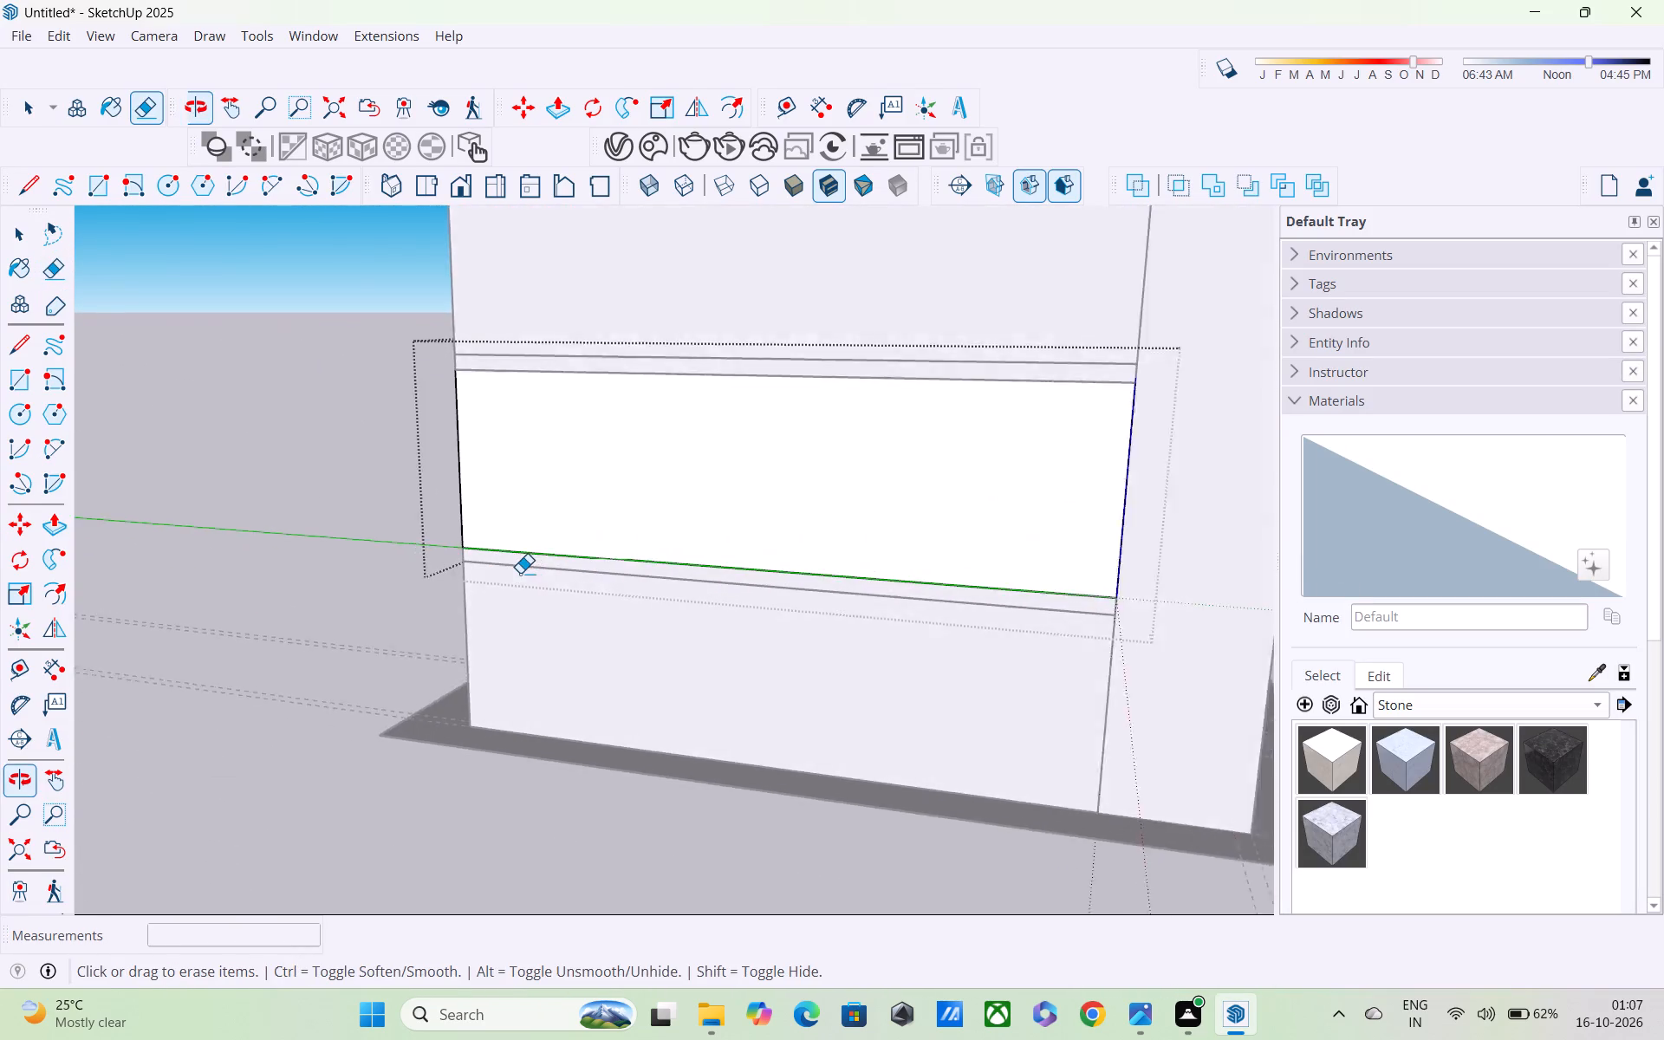
pyautogui.scroll(-6, 532, 573)
pyautogui.scroll(-1, 969, 554)
pyautogui.moveTo(963, 554); pyautogui.dragTo(597, 554, button='middle')
pyautogui.keyDown('shift'); pyautogui.scroll(-1, 1000, 548); pyautogui.keyUp('shift')
pyautogui.keyDown('shift'); pyautogui.moveTo(982, 547); pyautogui.dragTo(733, 541, button='middle'); pyautogui.keyUp('shift')
pyautogui.scroll(1, 732, 540)
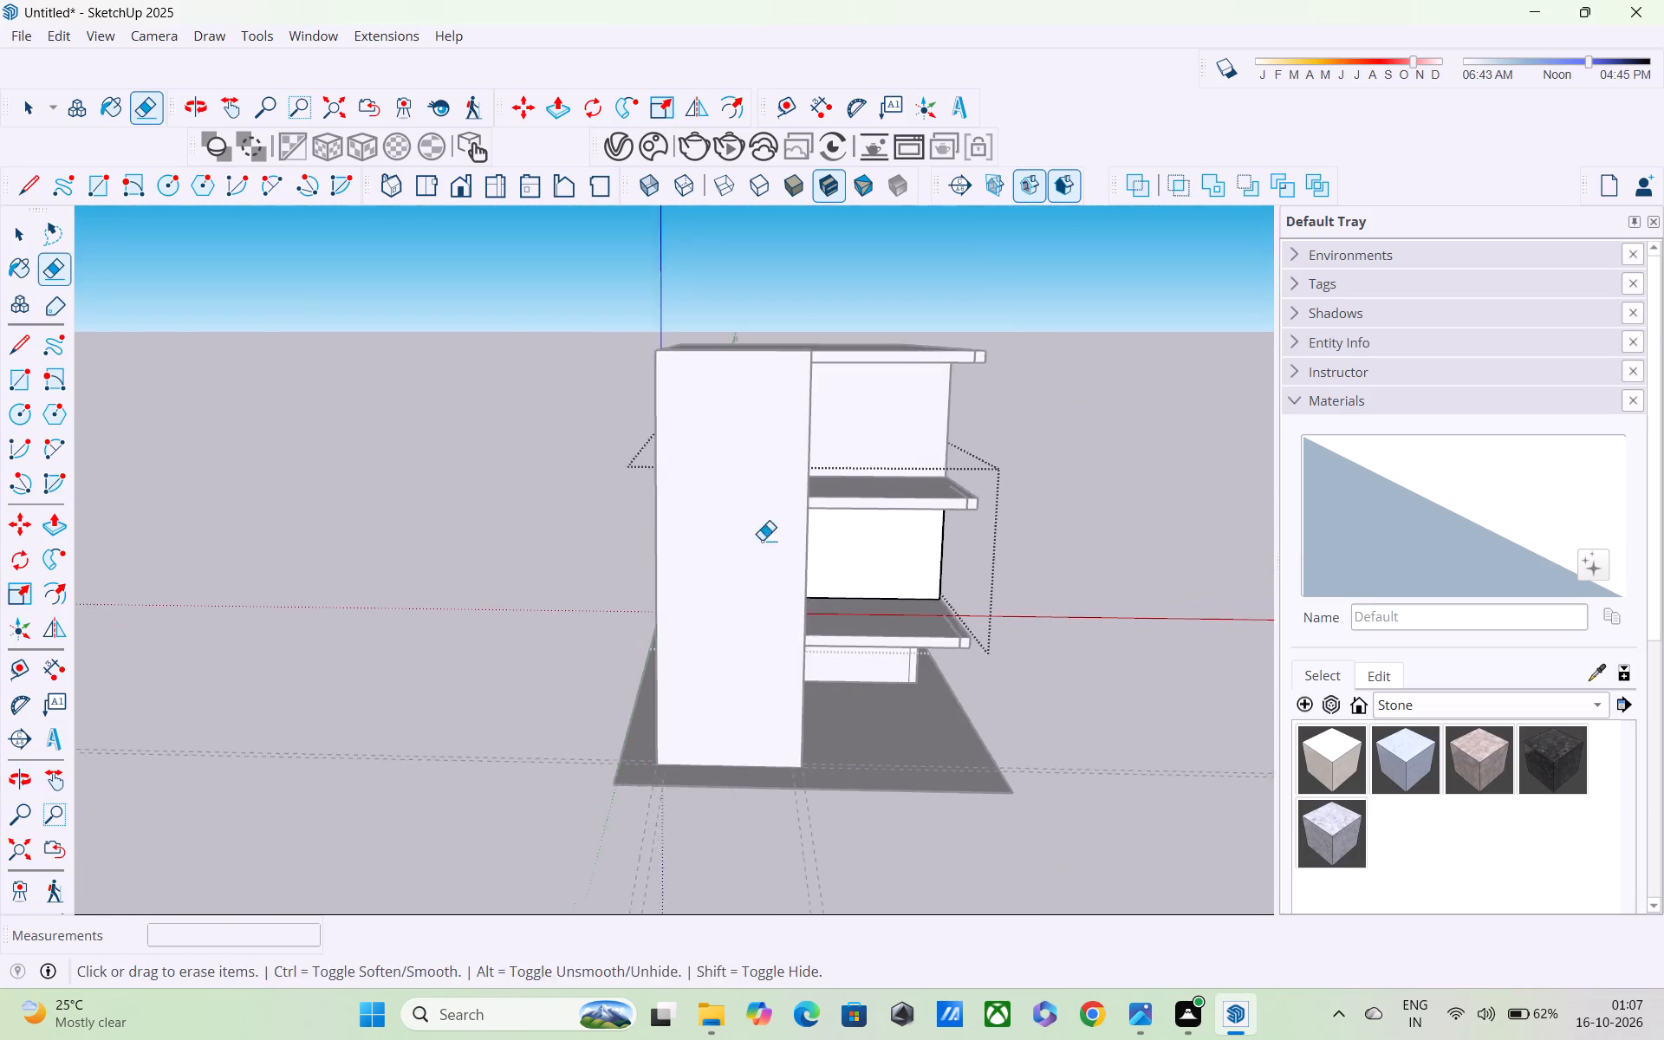
pyautogui.press('space')
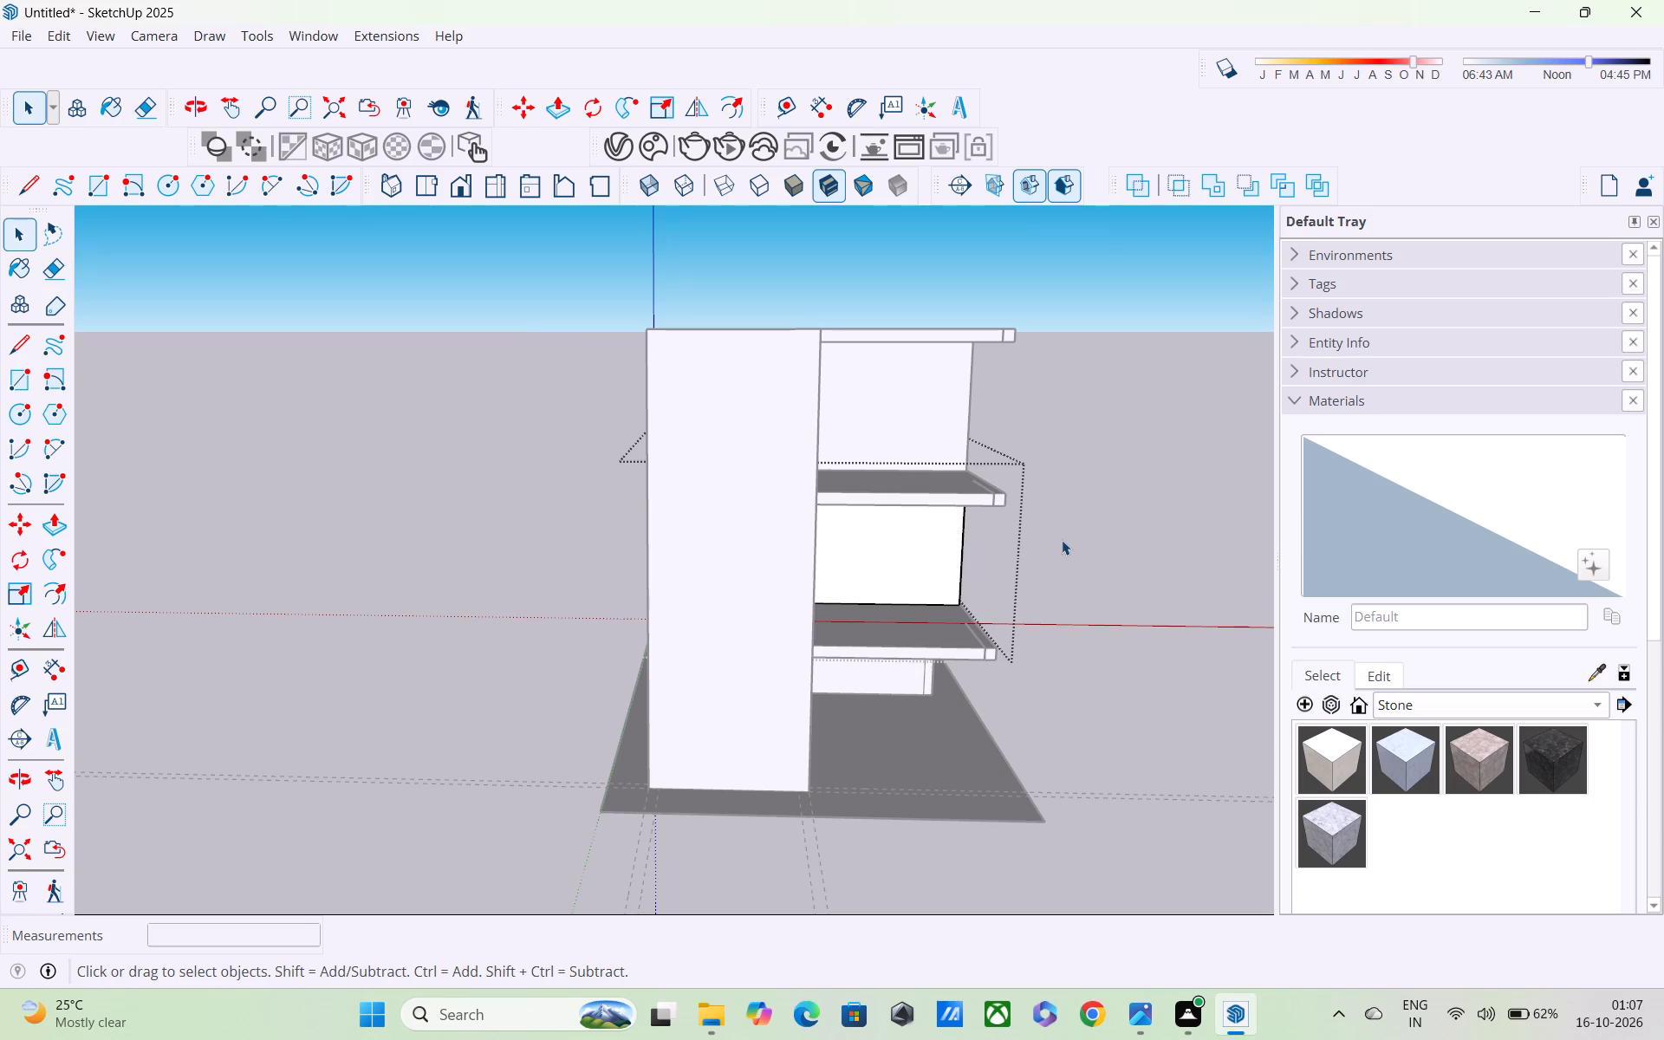
pyautogui.moveTo(1004, 514); pyautogui.dragTo(969, 618, button='middle')
pyautogui.scroll(-1, 967, 615)
pyautogui.scroll(4, 856, 447)
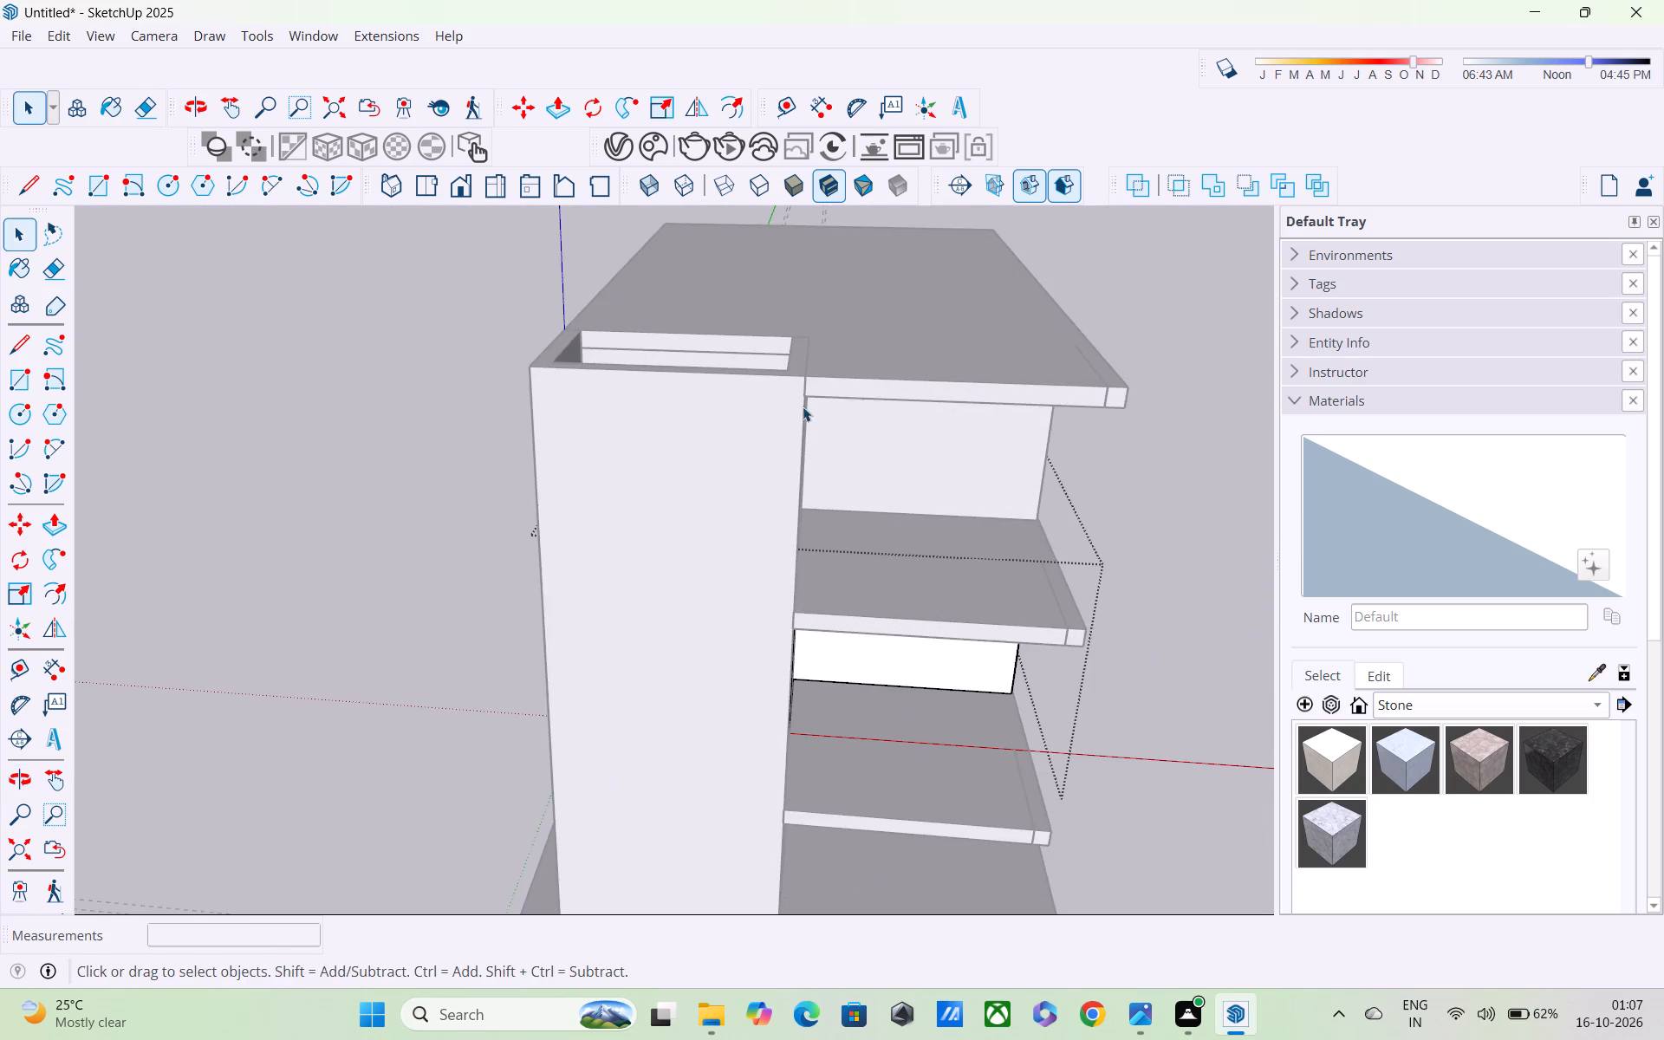
pyautogui.moveTo(803, 406); pyautogui.dragTo(816, 490, button='middle')
pyautogui.scroll(3, 790, 459)
pyautogui.press('space')
pyautogui.click(804, 428)
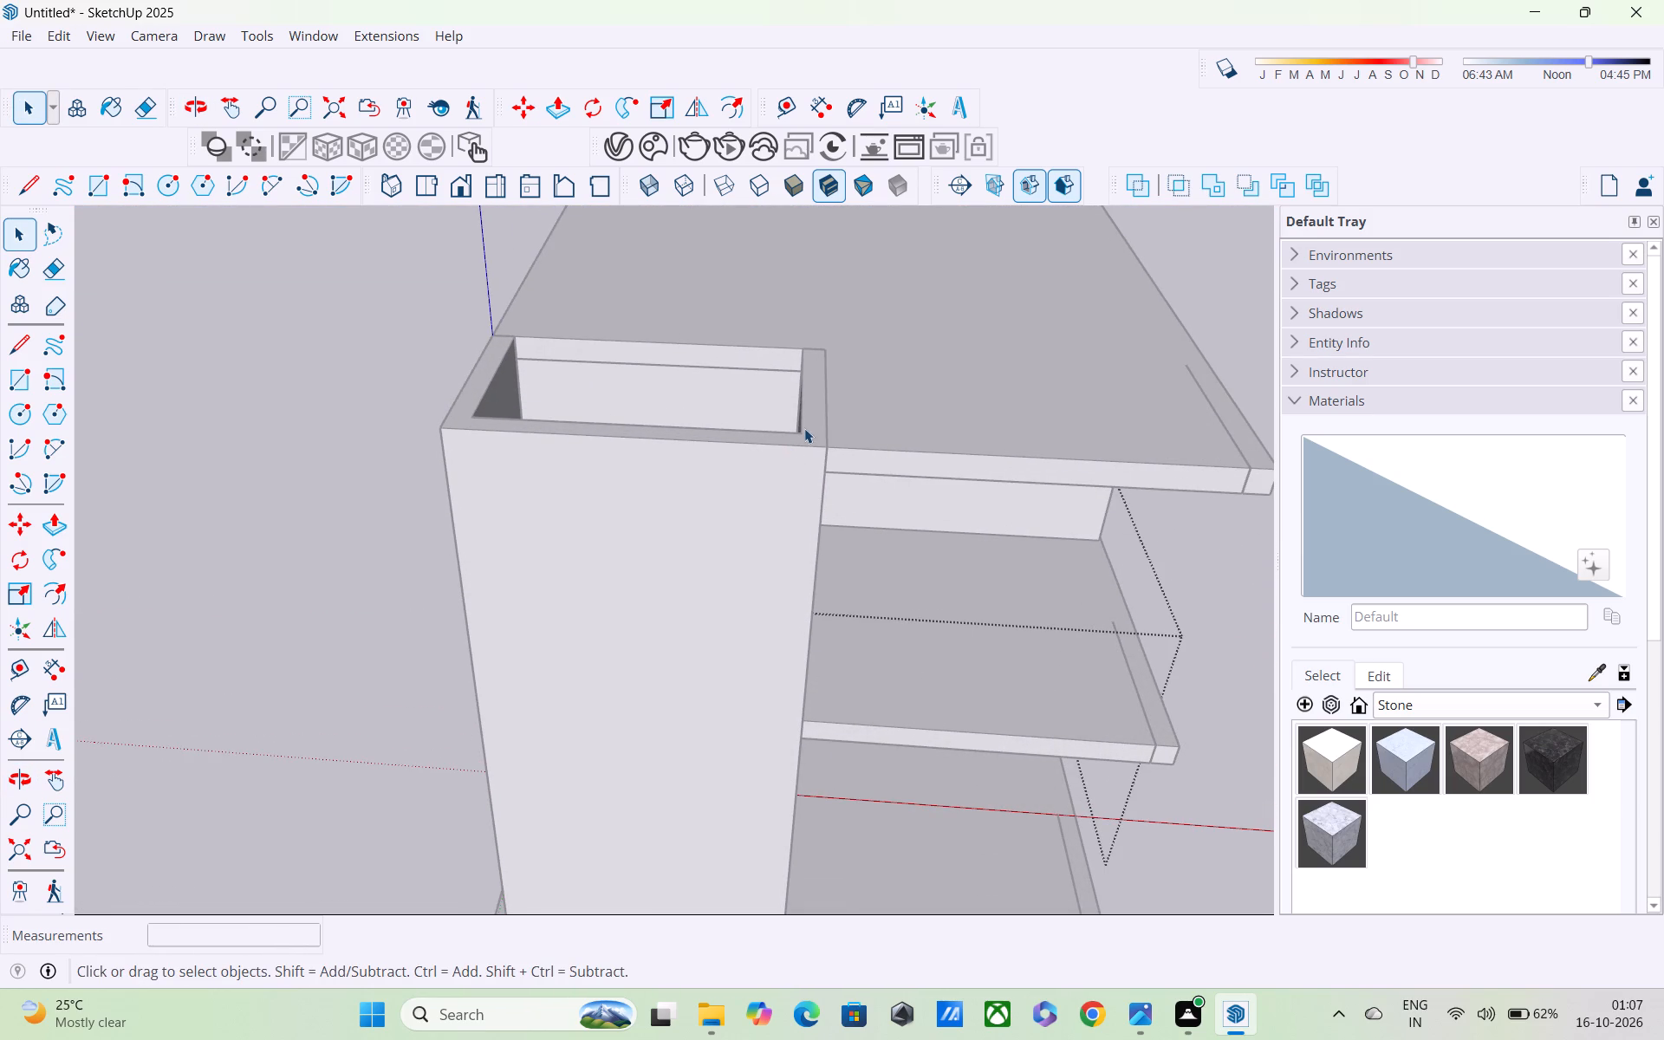
pyautogui.click(264, 443)
# Examine the bay wall and its slab-side face across the upper storeys from above and from the side.
pyautogui.moveTo(556, 601); pyautogui.dragTo(502, 444, button='middle')
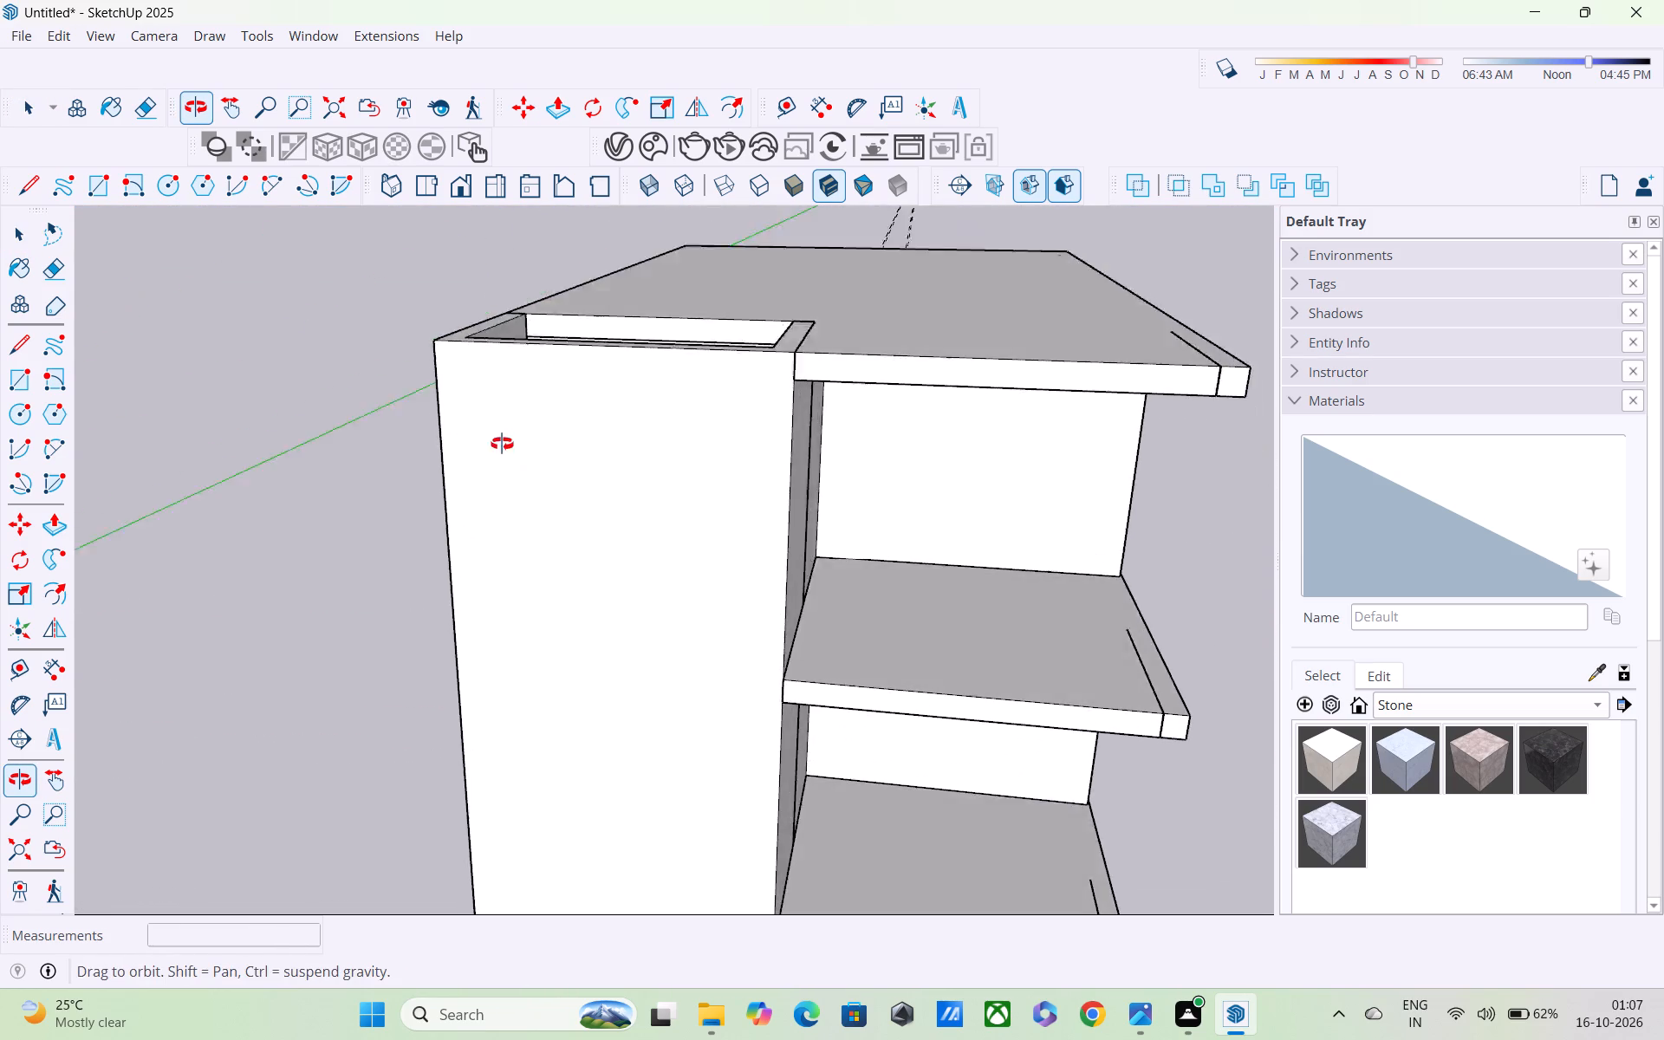
pyautogui.moveTo(502, 444); pyautogui.dragTo(500, 432, button='middle')
pyautogui.scroll(-1, 708, 555)
pyautogui.scroll(1, 731, 580)
pyautogui.moveTo(702, 556); pyautogui.dragTo(576, 462, button='middle')
pyautogui.scroll(3, 934, 609)
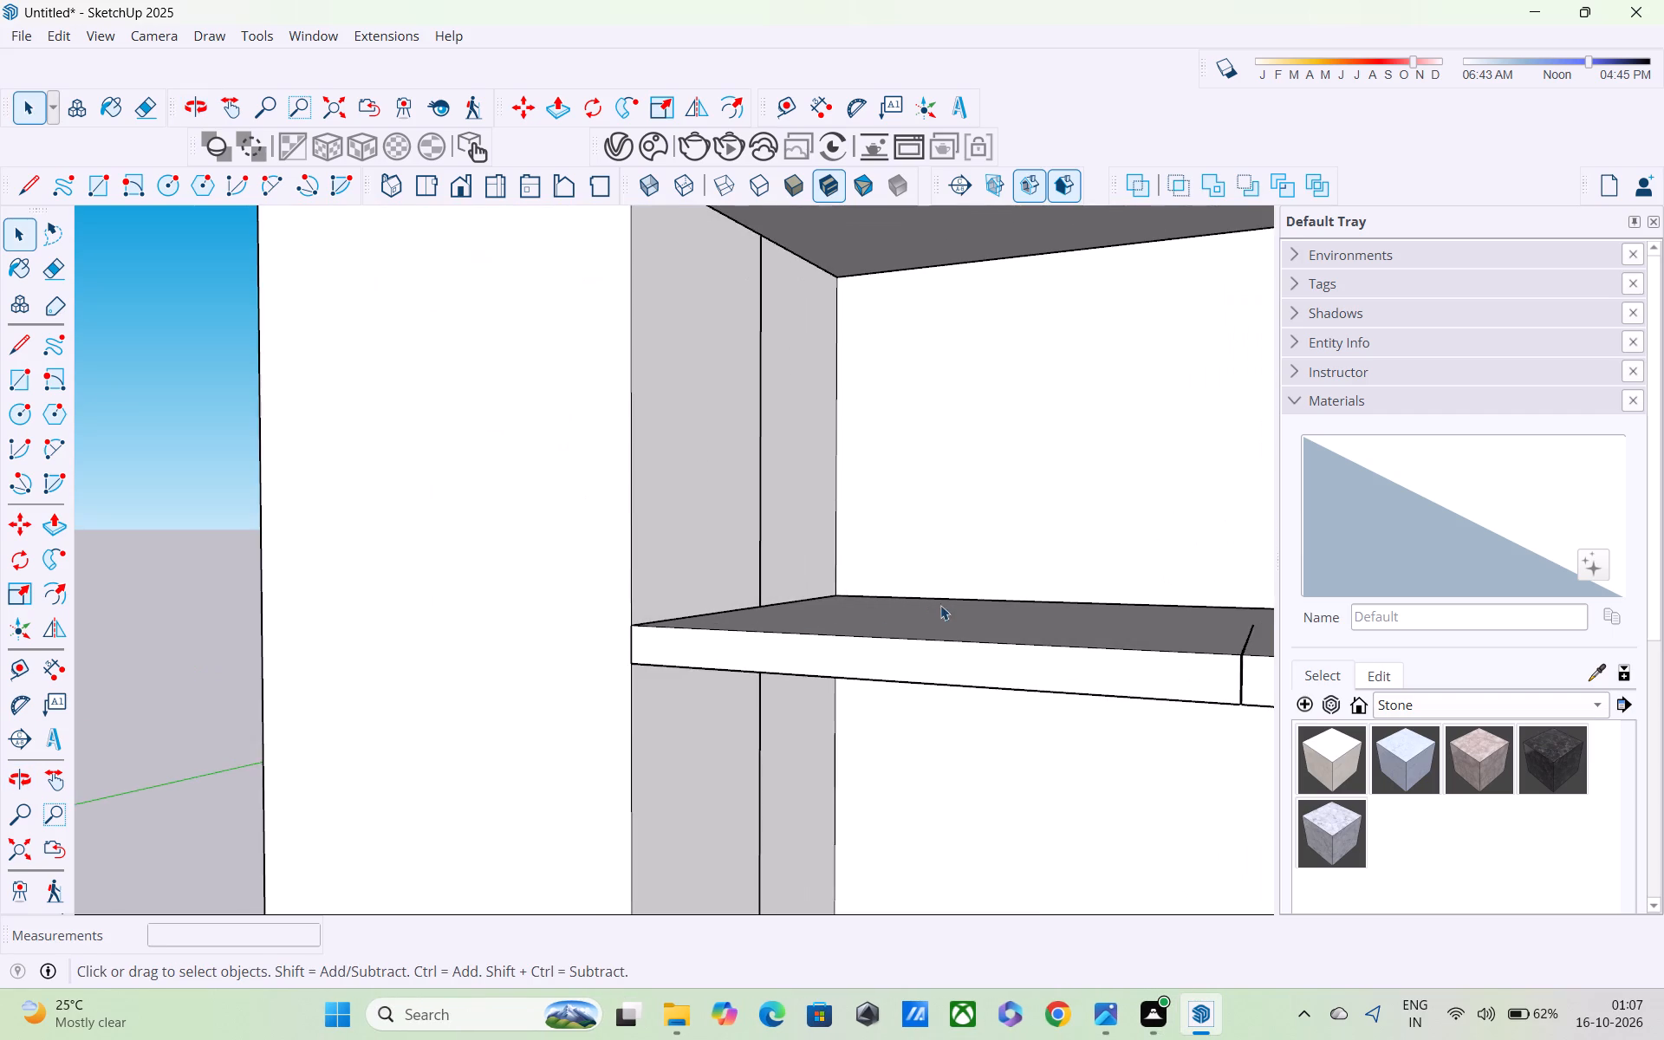
pyautogui.moveTo(940, 605); pyautogui.dragTo(542, 647, button='middle')
pyautogui.scroll(-2, 634, 504)
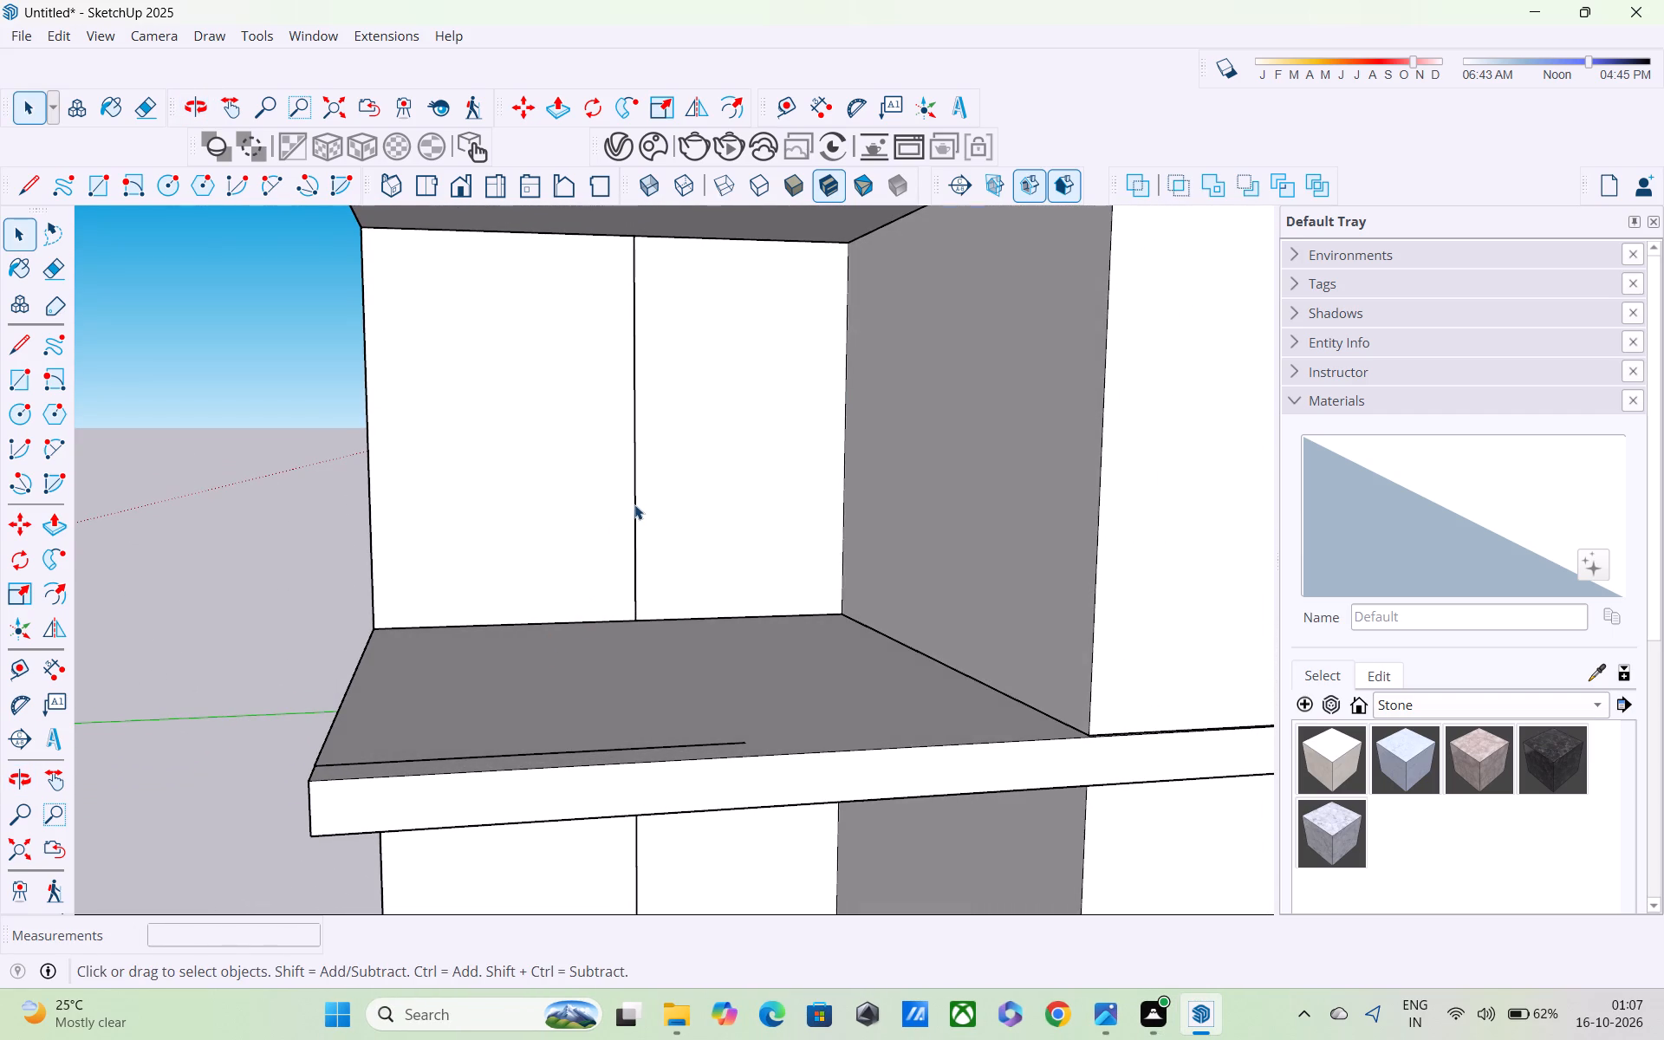
pyautogui.scroll(-3, 634, 504)
pyautogui.moveTo(641, 528); pyautogui.dragTo(603, 527, button='middle')
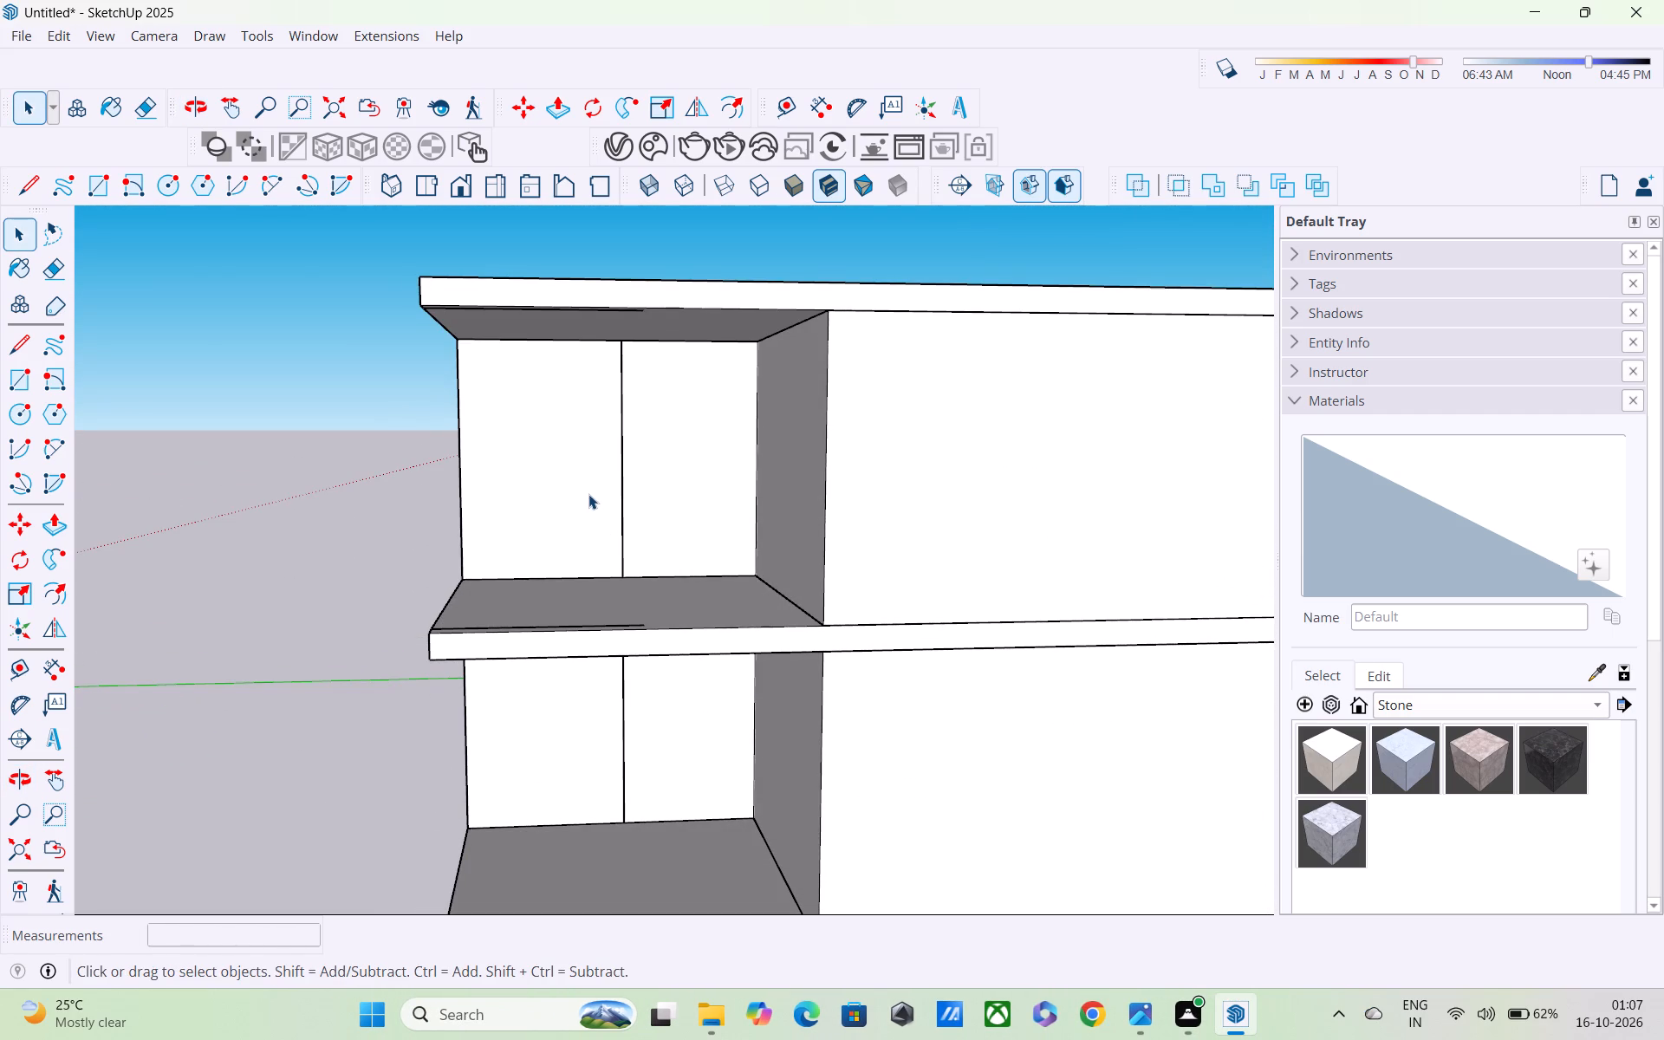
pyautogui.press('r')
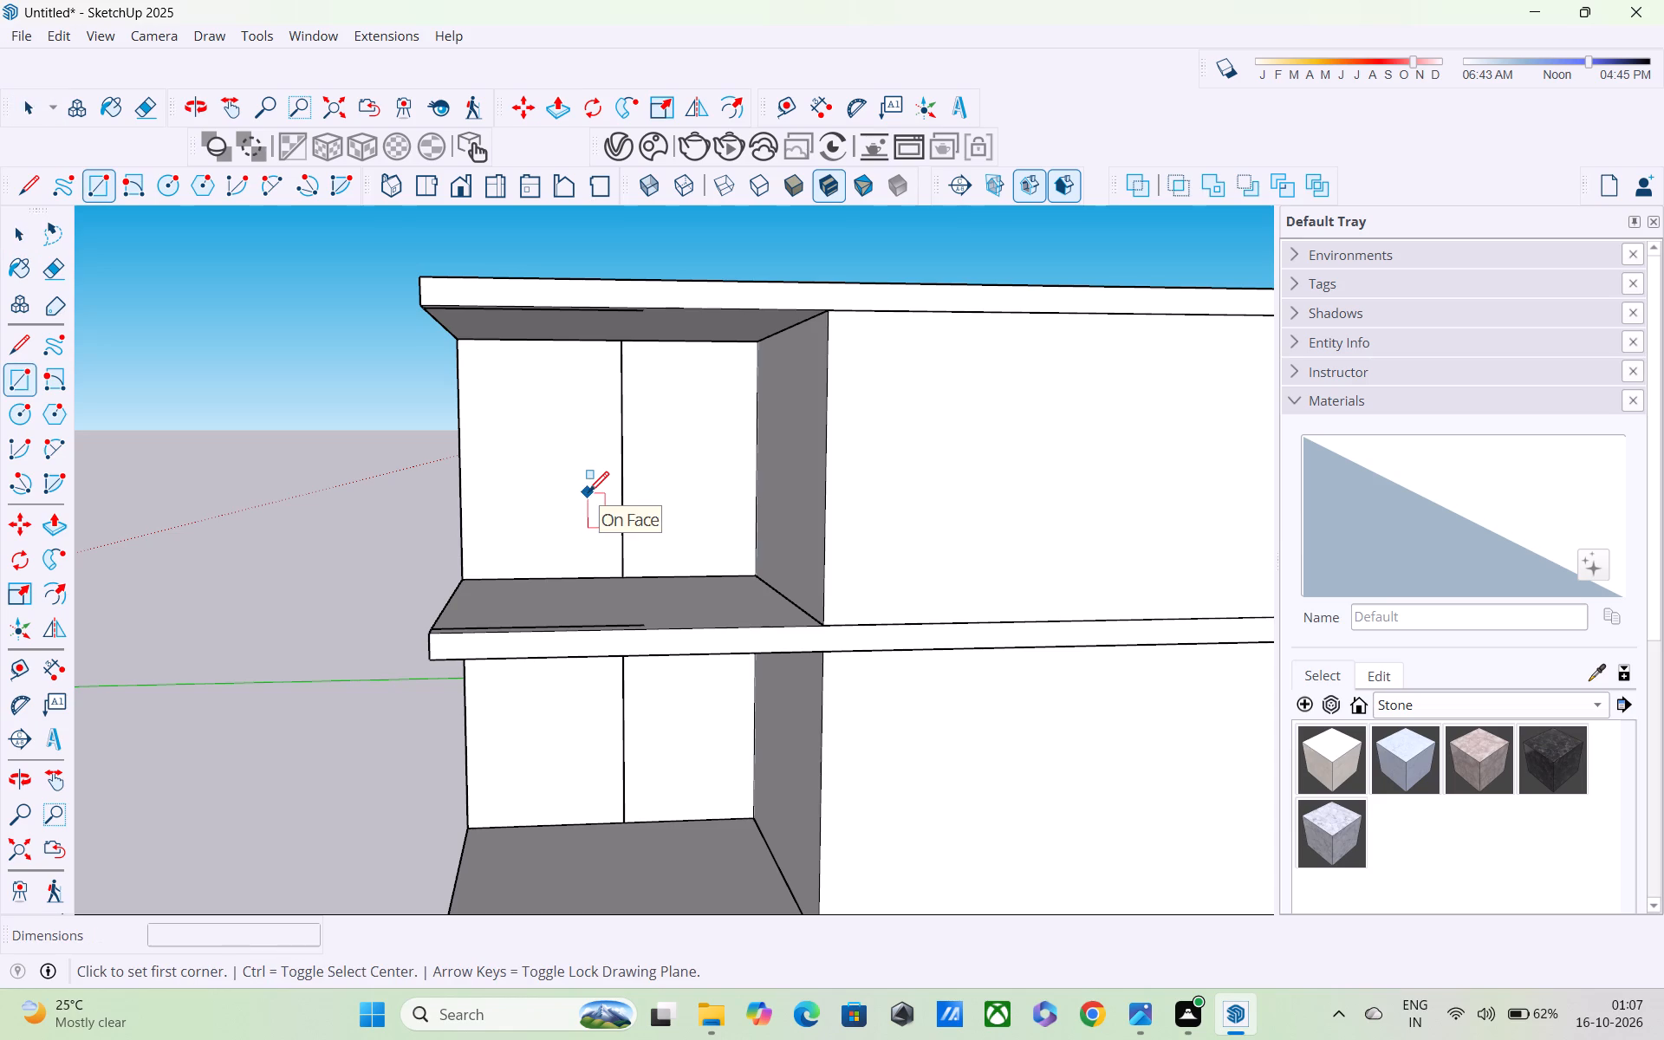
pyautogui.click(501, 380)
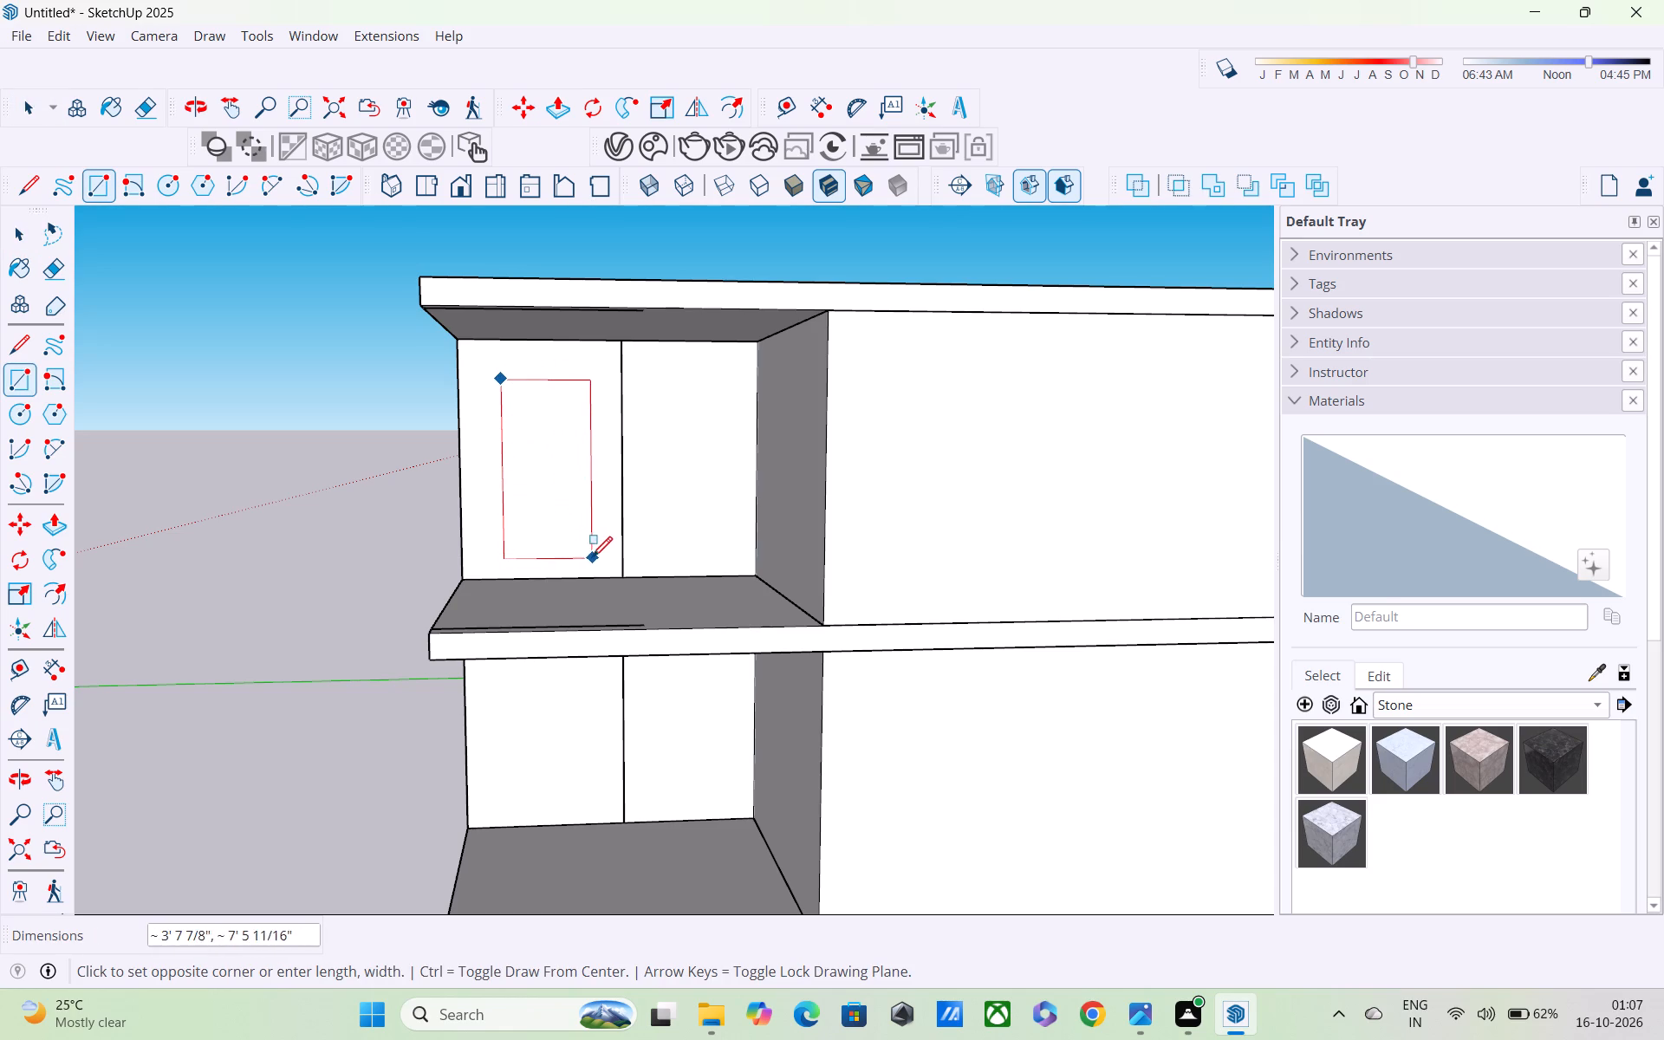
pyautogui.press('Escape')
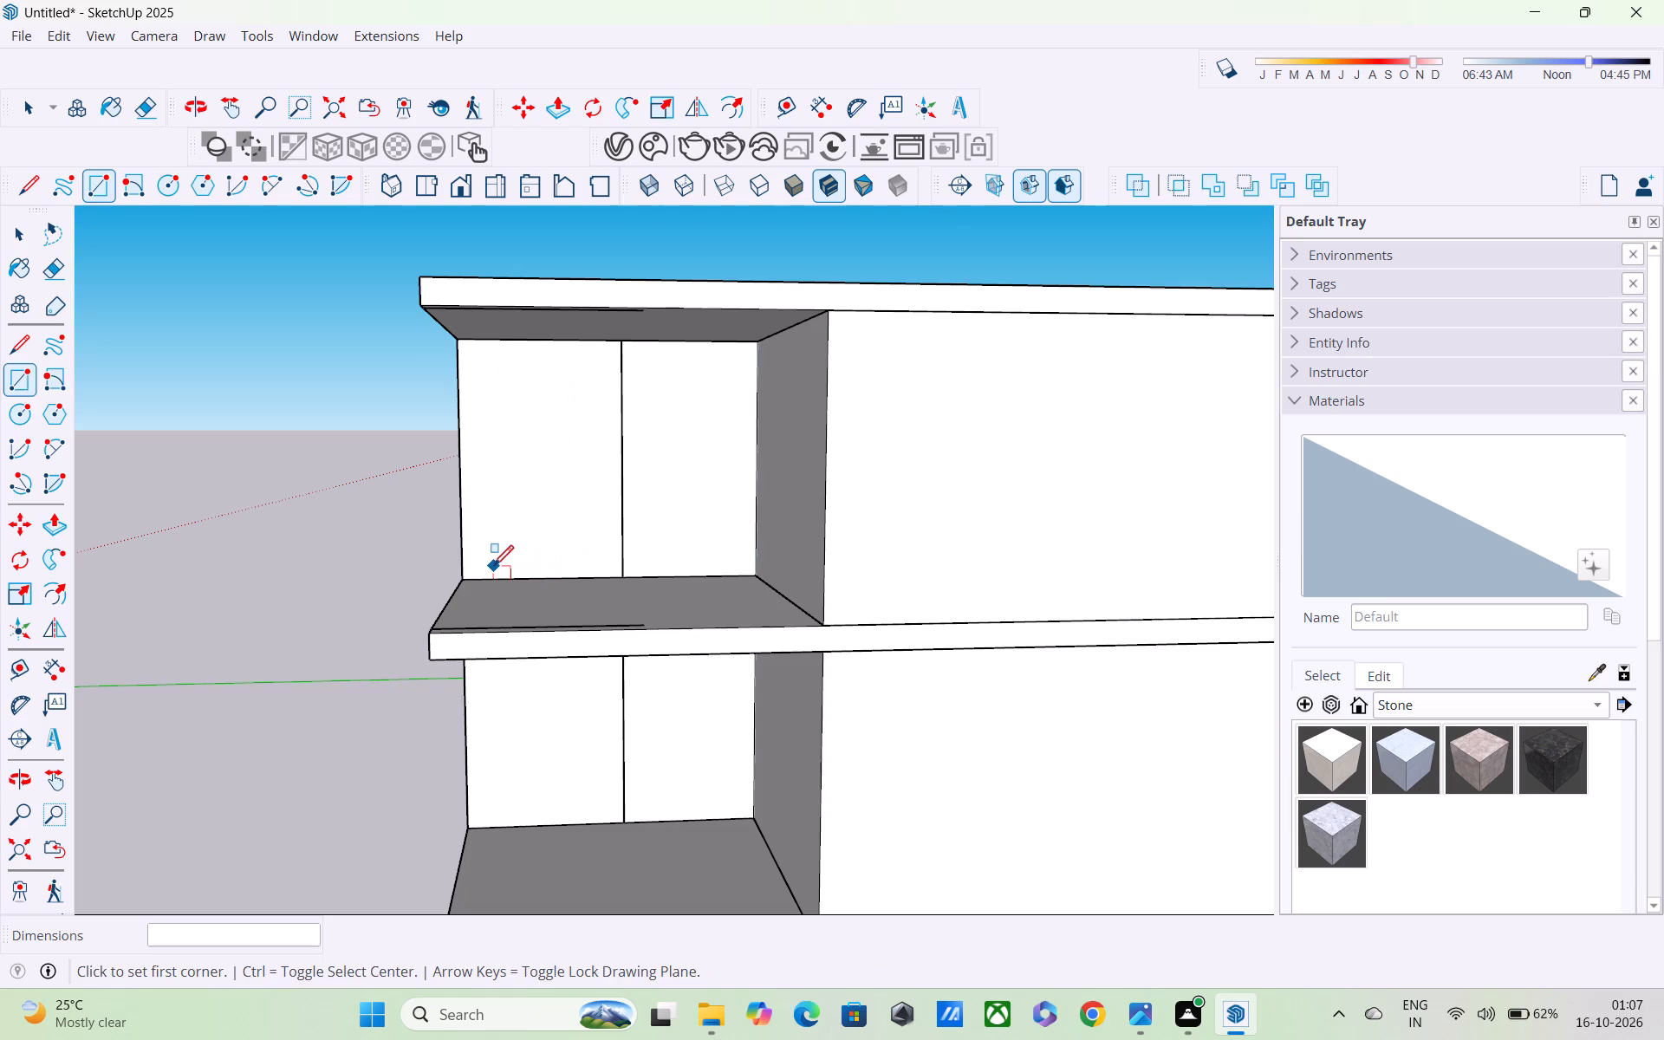
# Draw a rectangle about 4' 11" by 8' 10" on the bay wall's slab-side face in the top storey and push it 9" through.
pyautogui.press('r')
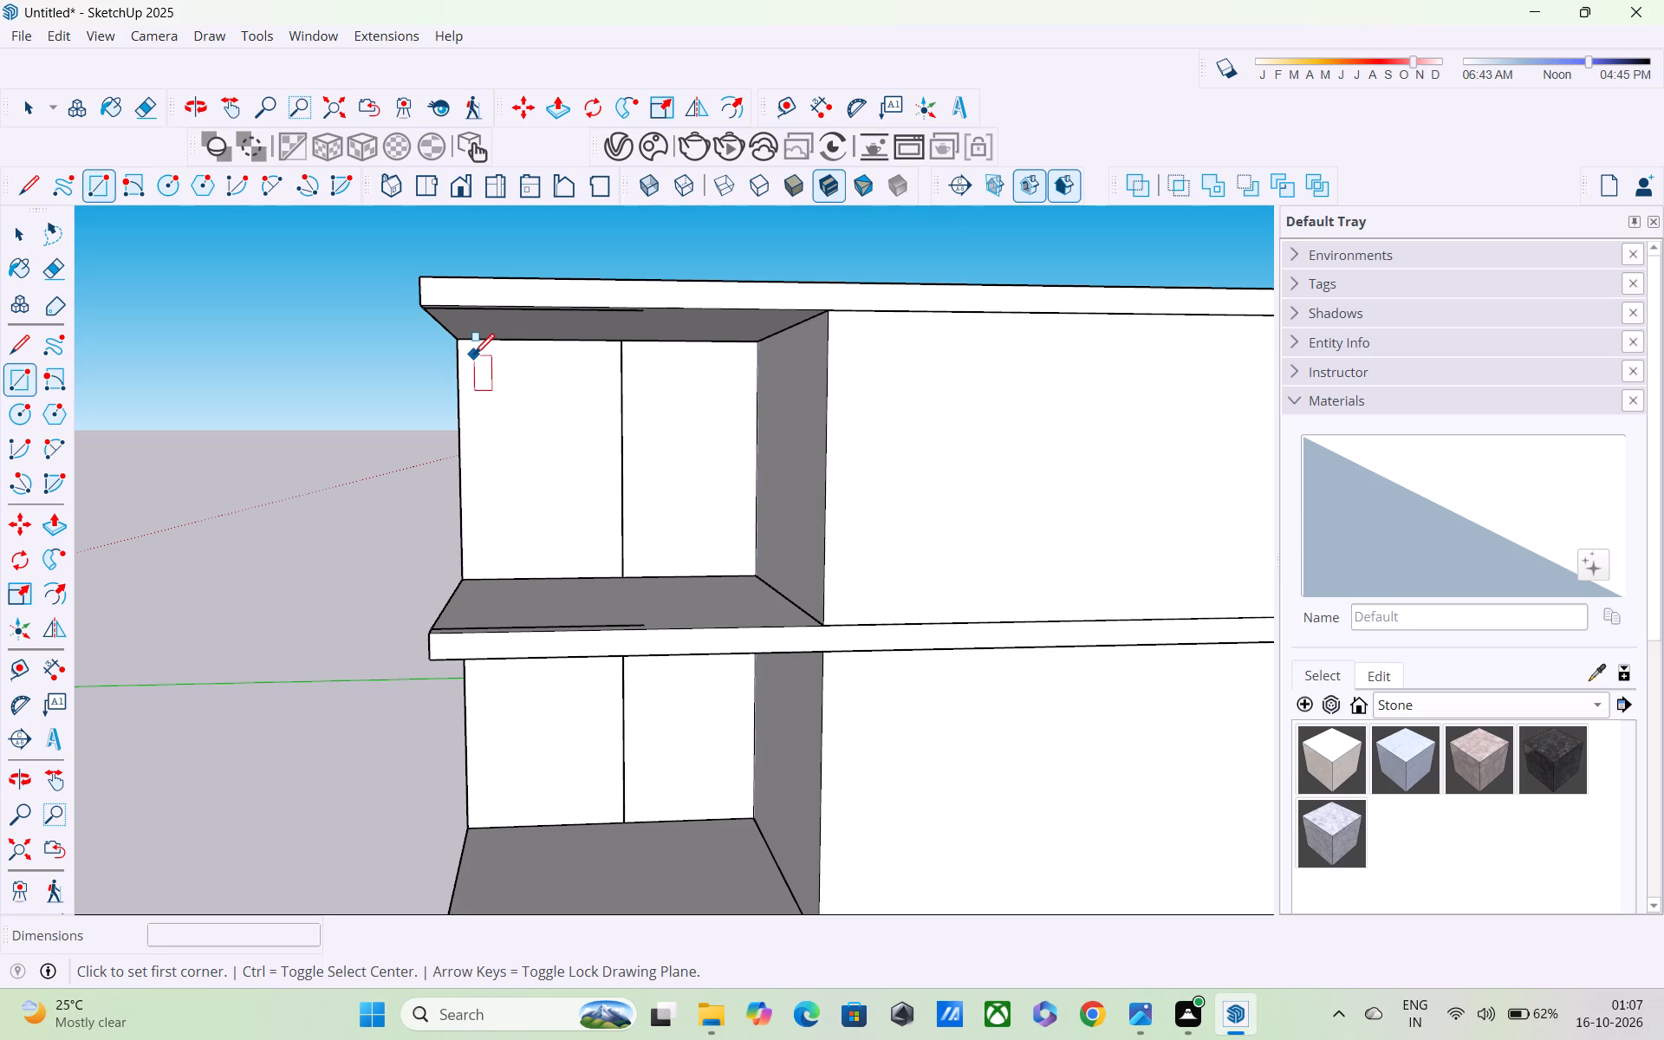
pyautogui.click(489, 359)
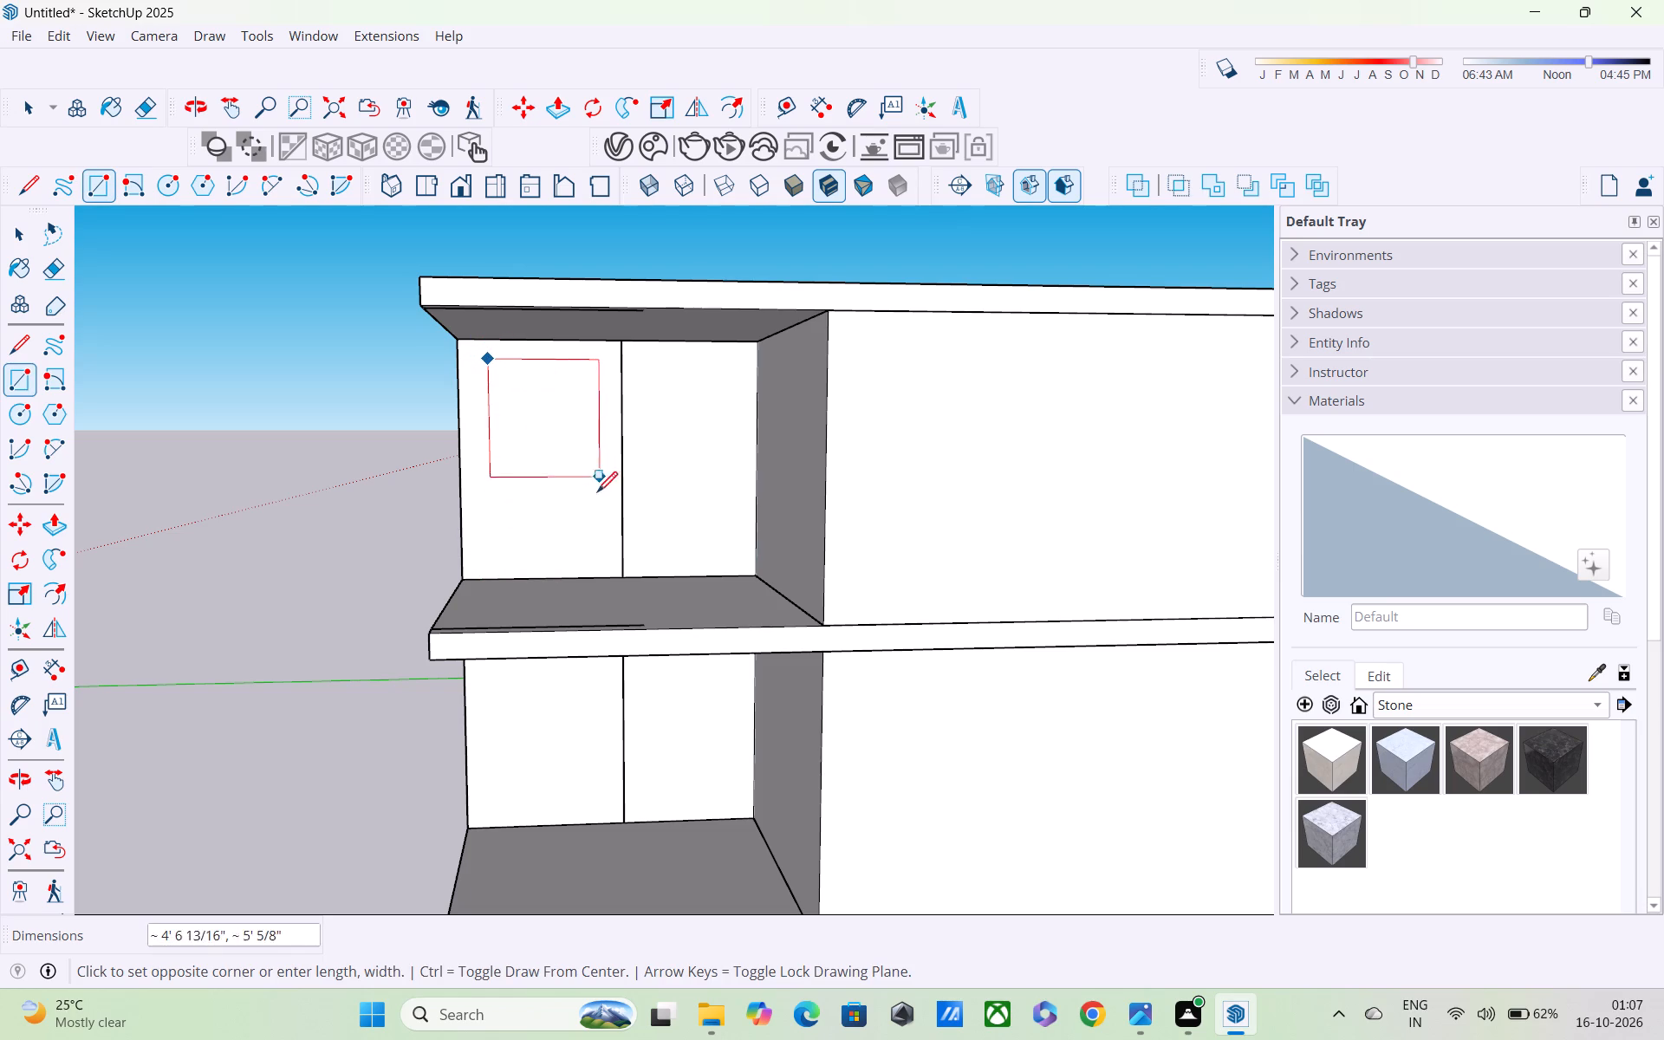
pyautogui.click(610, 569)
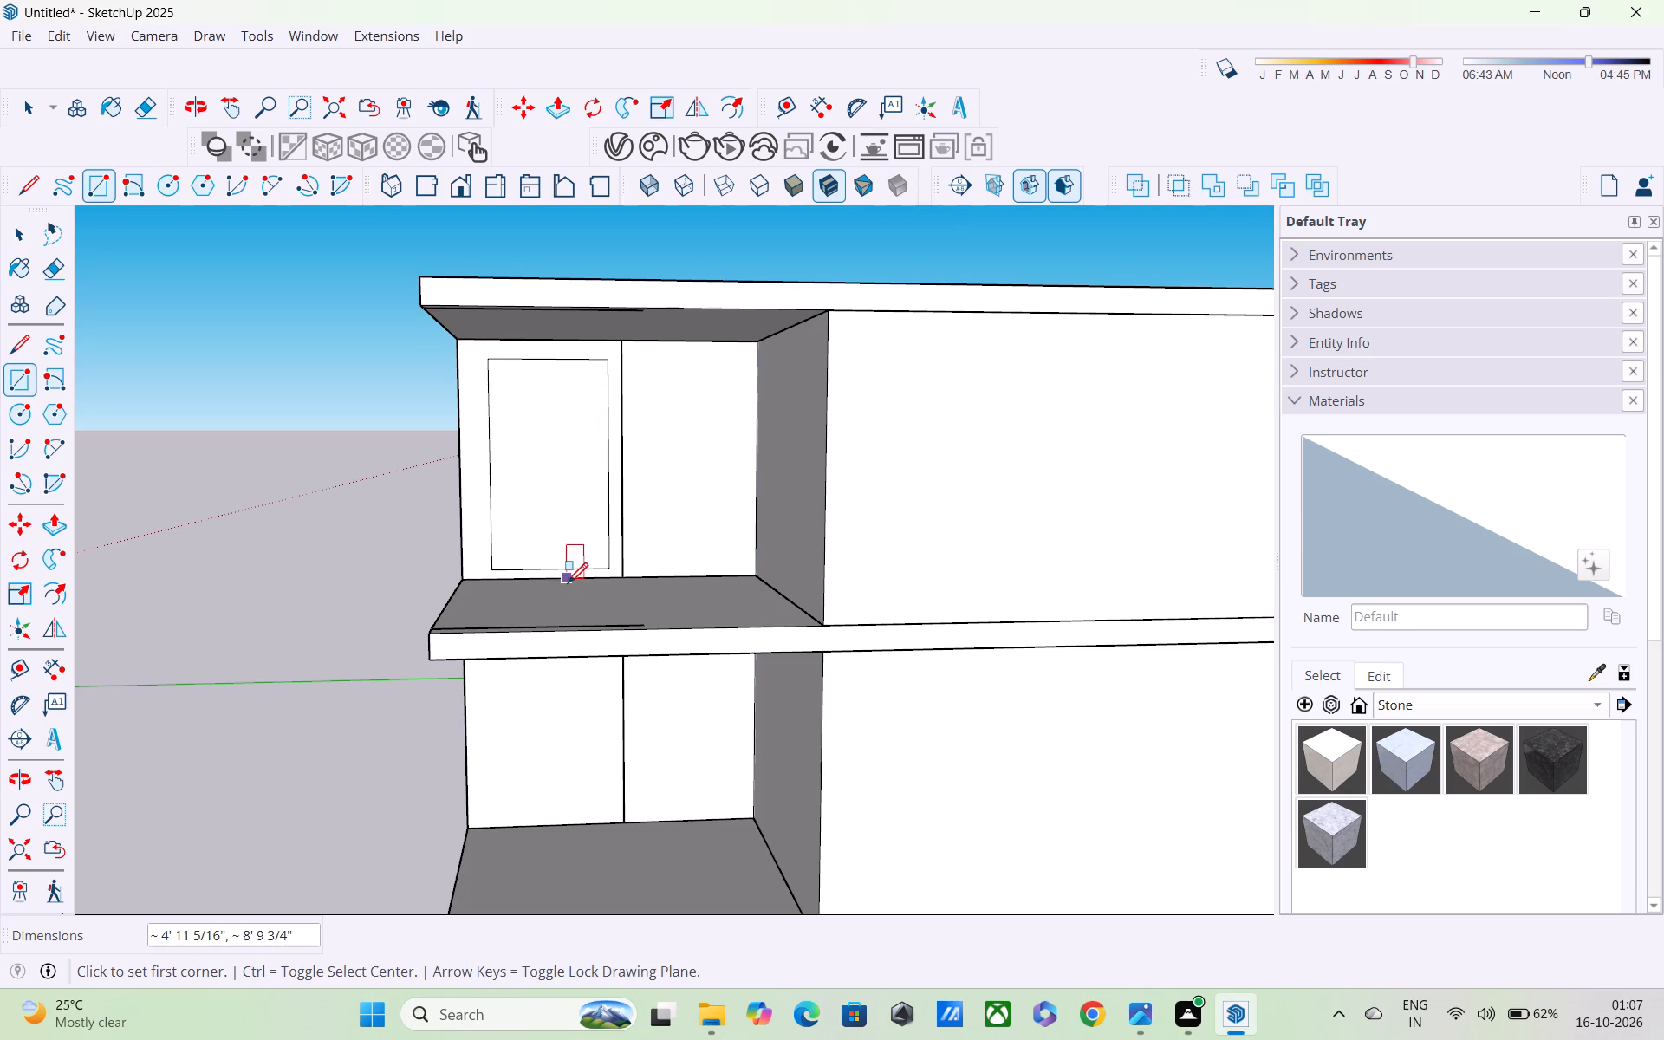
pyautogui.press('p')
pyautogui.click(579, 519)
pyautogui.click(555, 467)
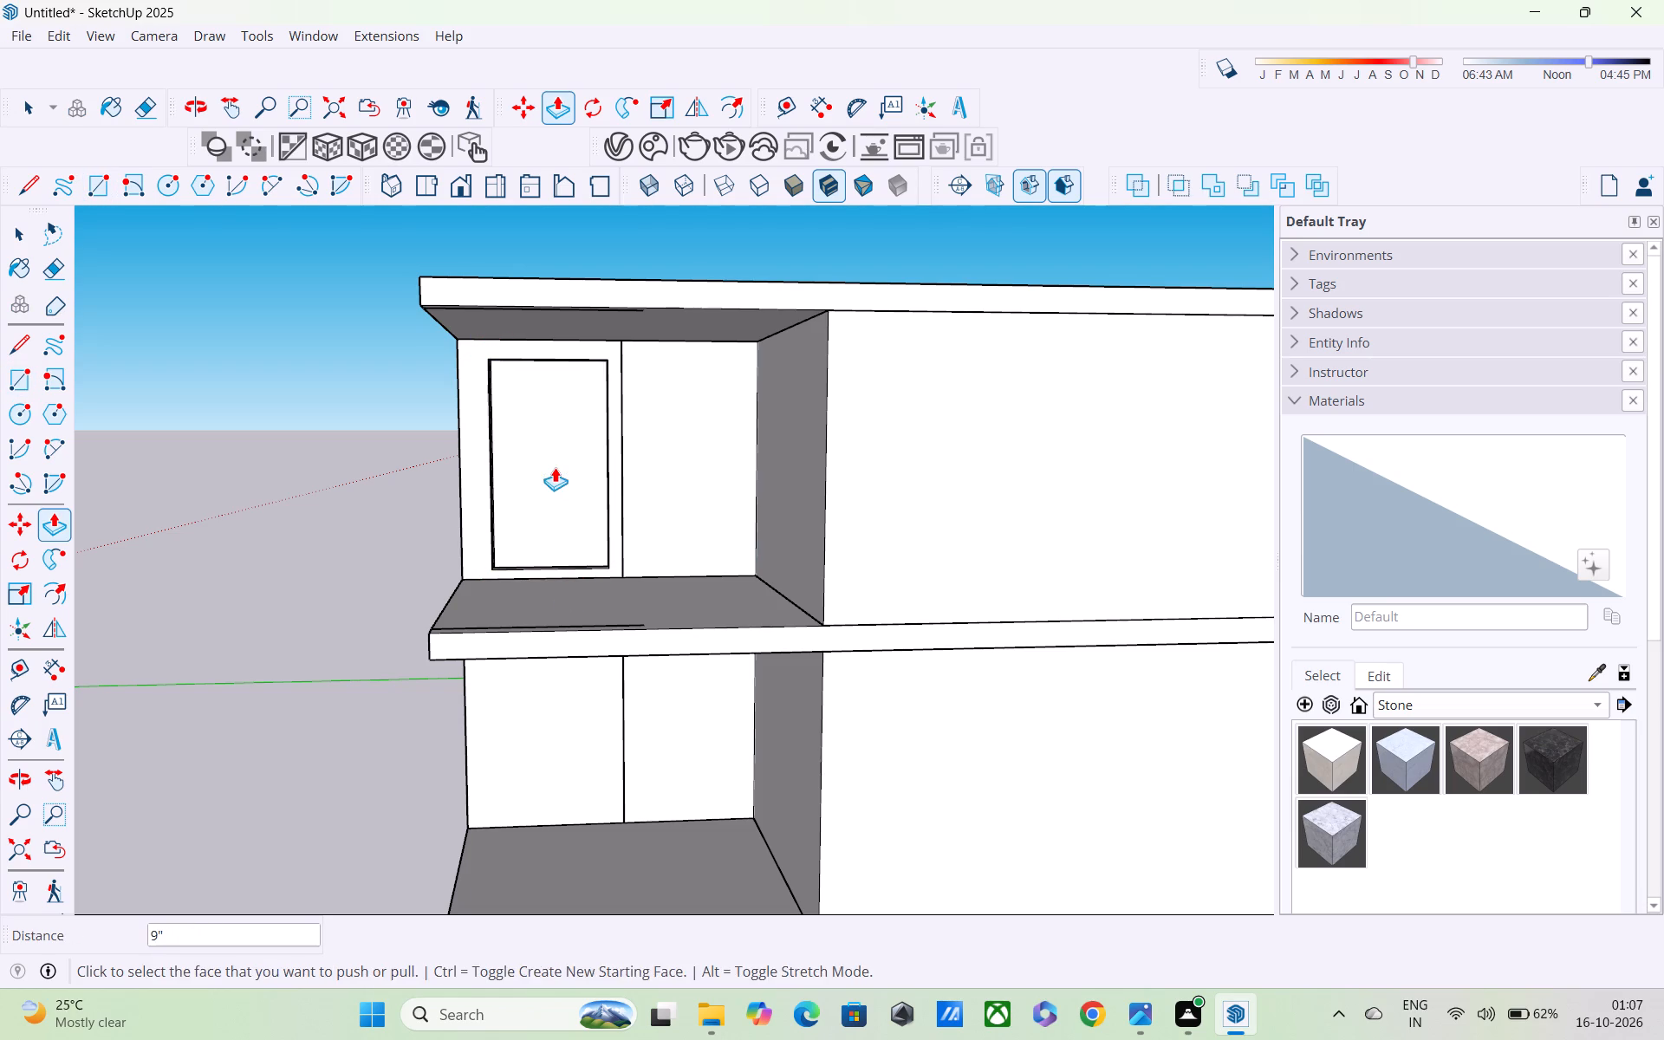
# Examine the top-storey opening from several sides, along with the bay wall's lower storeys.
pyautogui.moveTo(555, 481); pyautogui.dragTo(767, 589, button='middle')
pyautogui.scroll(1, 769, 586)
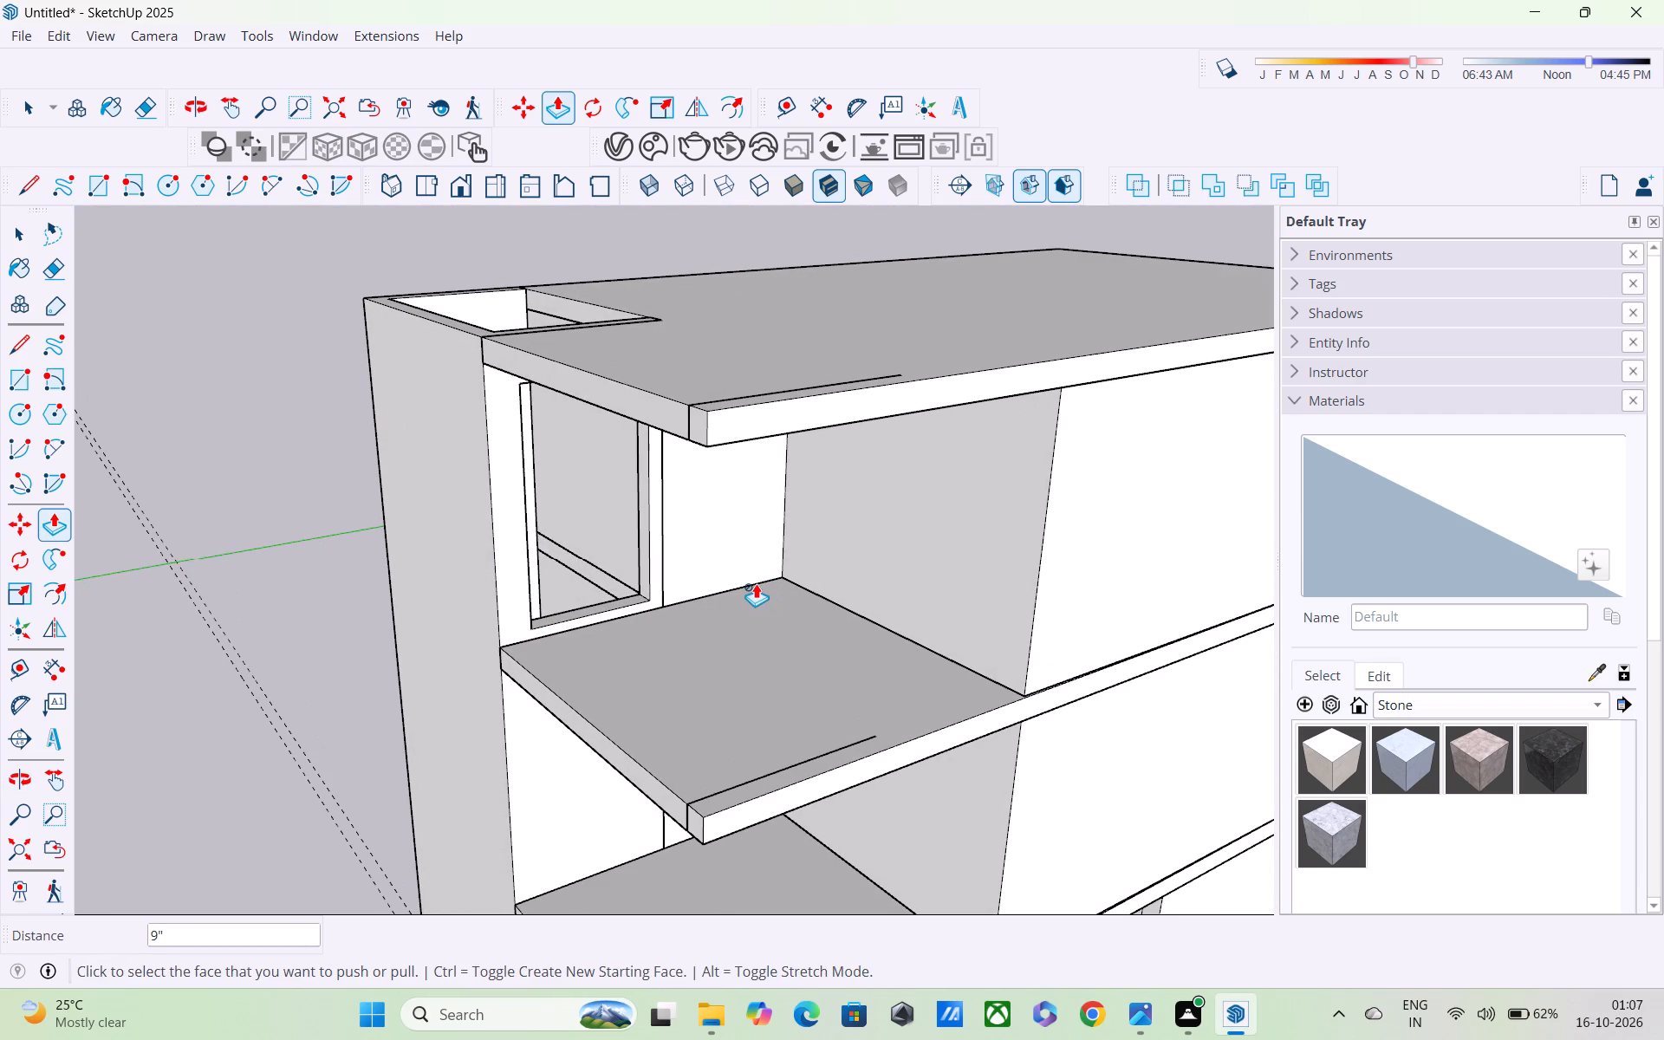
pyautogui.moveTo(754, 582); pyautogui.dragTo(835, 626, button='middle')
pyautogui.scroll(-1, 835, 624)
pyautogui.moveTo(789, 659); pyautogui.dragTo(712, 530, button='middle')
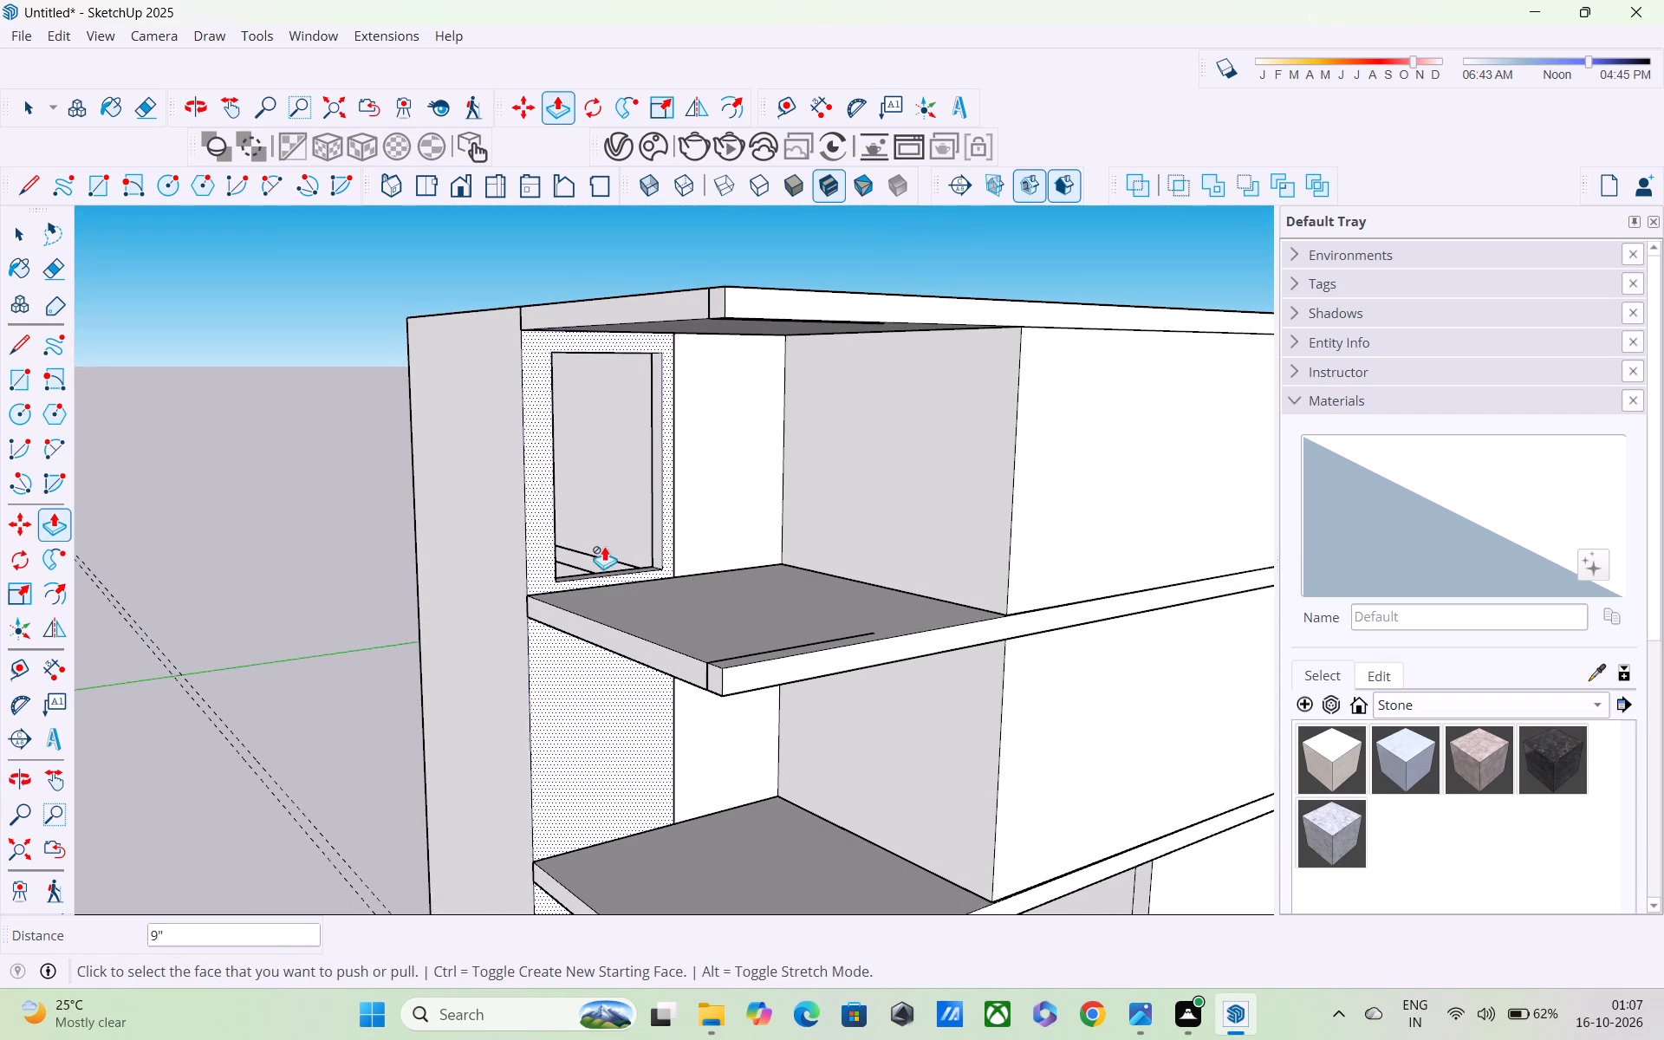
pyautogui.moveTo(602, 543); pyautogui.dragTo(998, 509, button='middle')
pyautogui.moveTo(912, 560); pyautogui.dragTo(393, 575, button='middle')
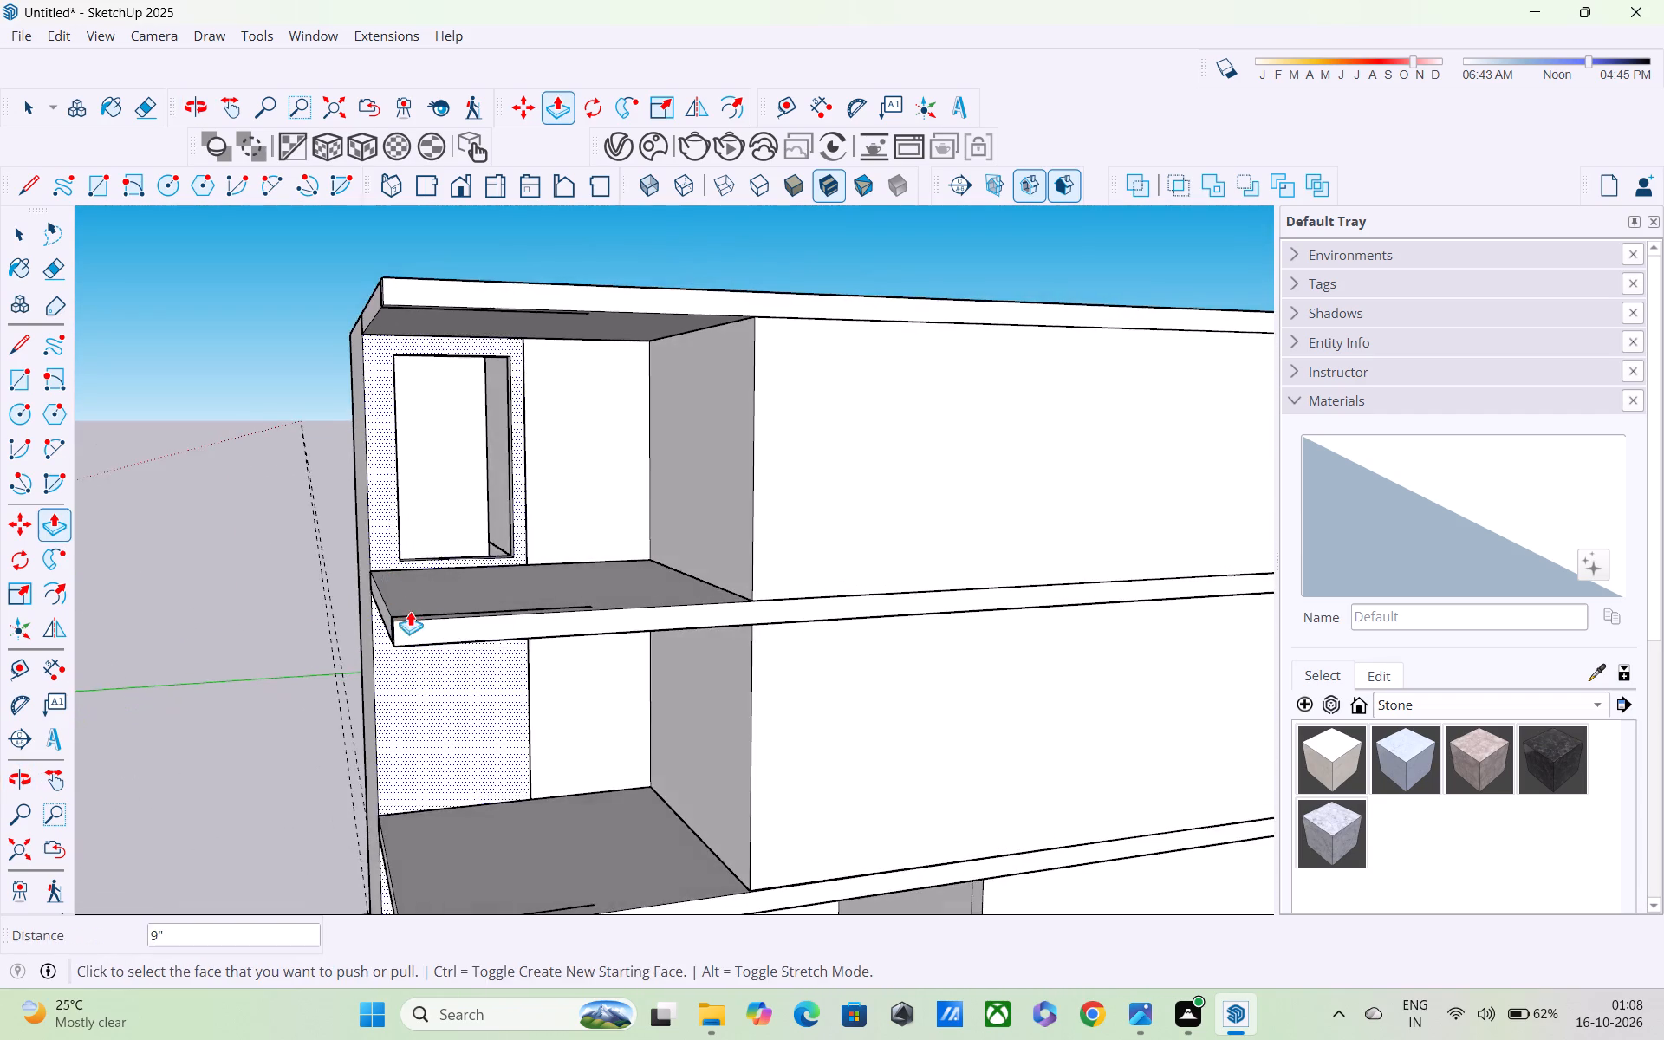
pyautogui.scroll(2, 441, 614)
pyautogui.moveTo(453, 566); pyautogui.dragTo(424, 461, button='middle')
pyautogui.scroll(1, 425, 459)
pyautogui.scroll(-5, 436, 483)
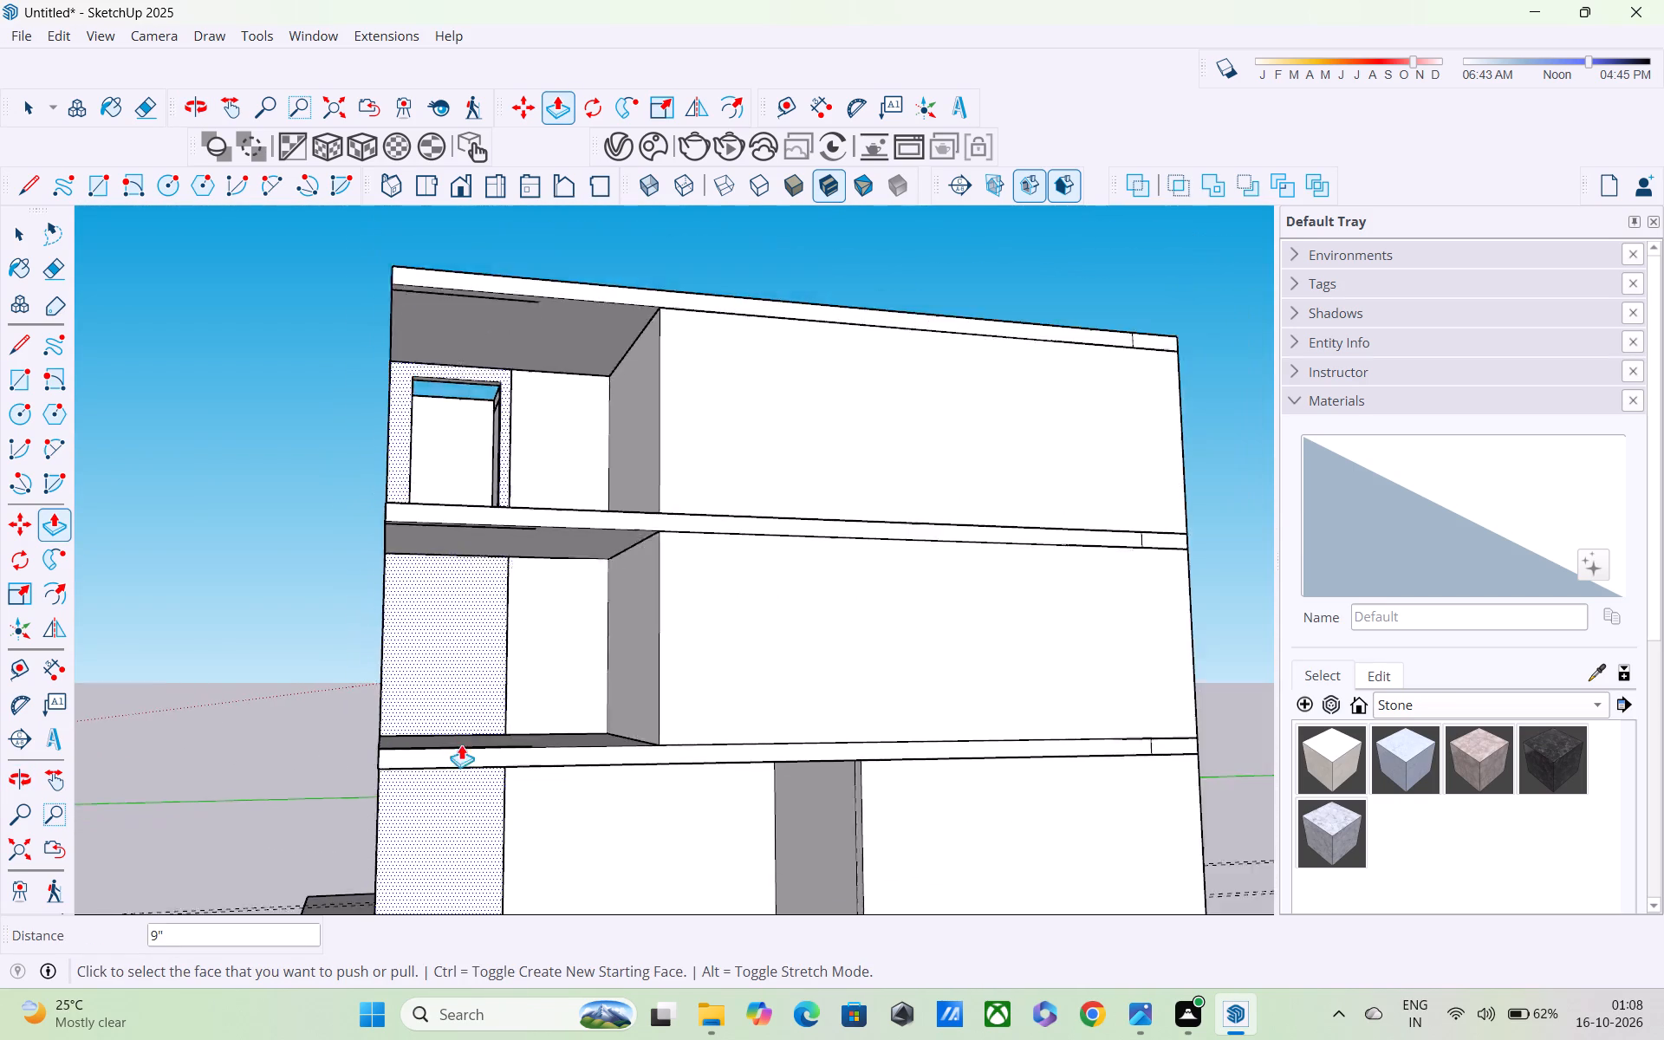
pyautogui.scroll(-3, 461, 744)
pyautogui.moveTo(462, 827); pyautogui.dragTo(418, 740, button='middle')
pyautogui.scroll(3, 598, 827)
pyautogui.scroll(-1, 600, 812)
pyautogui.moveTo(600, 812); pyautogui.dragTo(624, 822, button='middle')
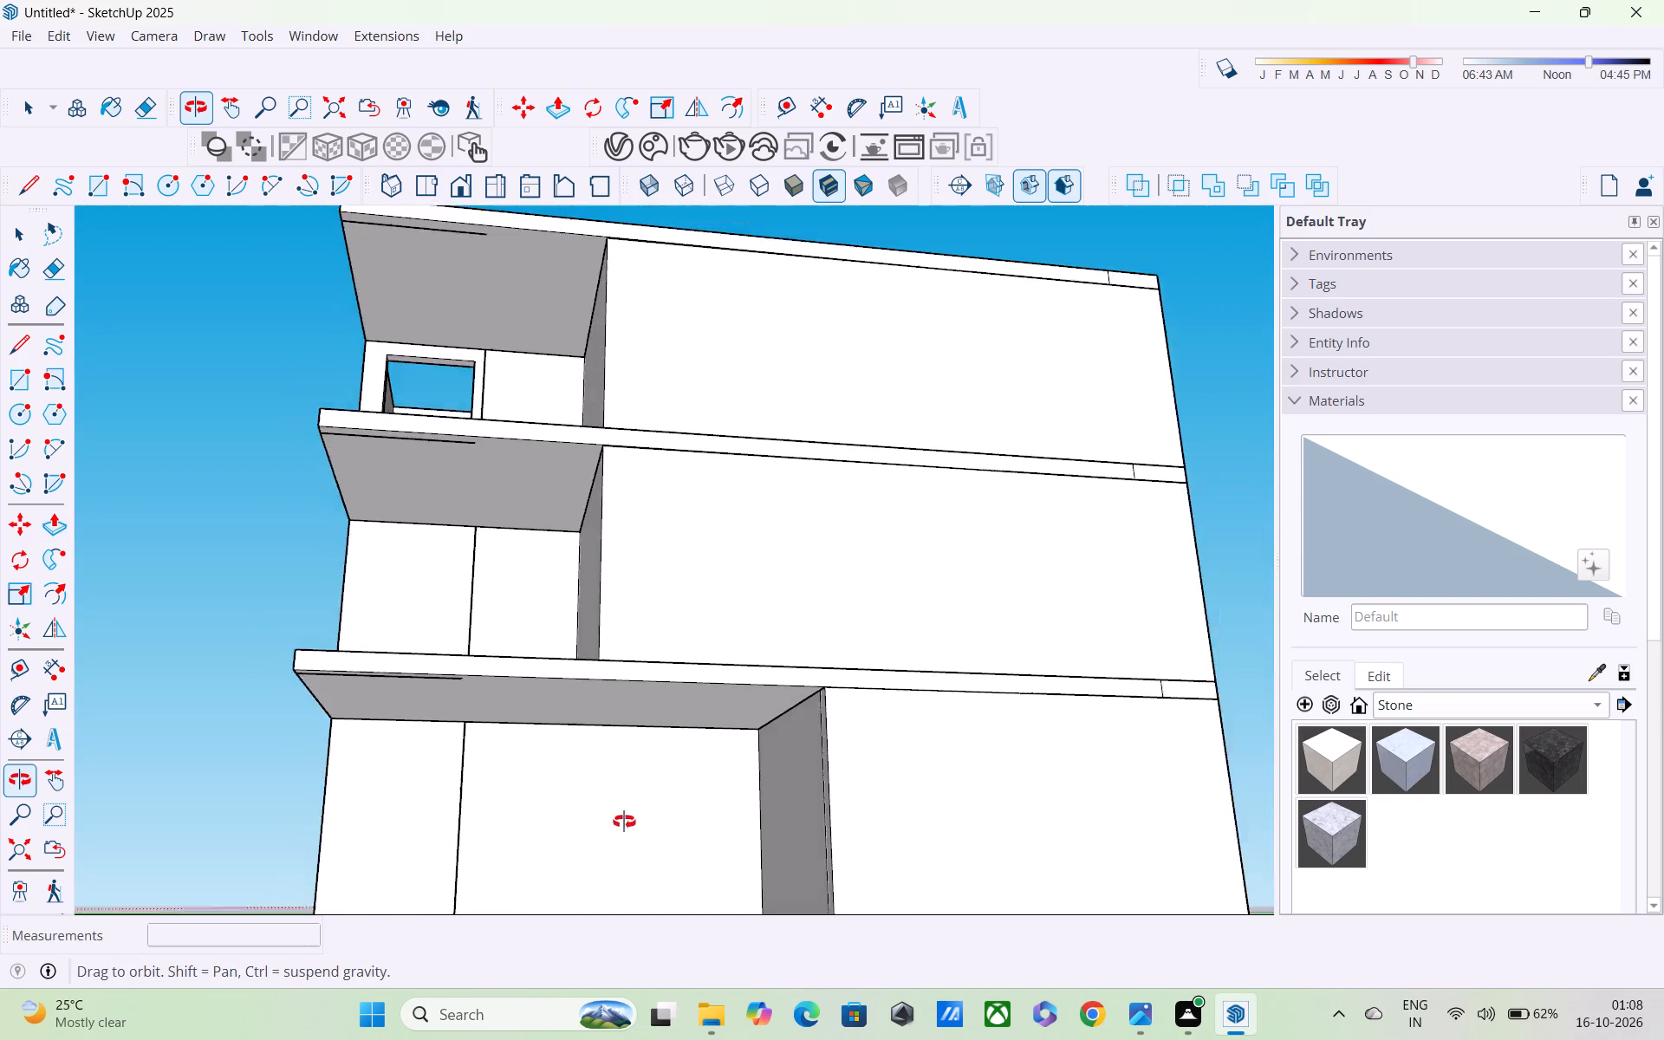
pyautogui.moveTo(624, 822); pyautogui.dragTo(636, 812, button='middle')
pyautogui.scroll(-2, 630, 817)
pyautogui.keyDown('shift'); pyautogui.moveTo(612, 808); pyautogui.dragTo(612, 790, button='middle'); pyautogui.keyUp('shift')
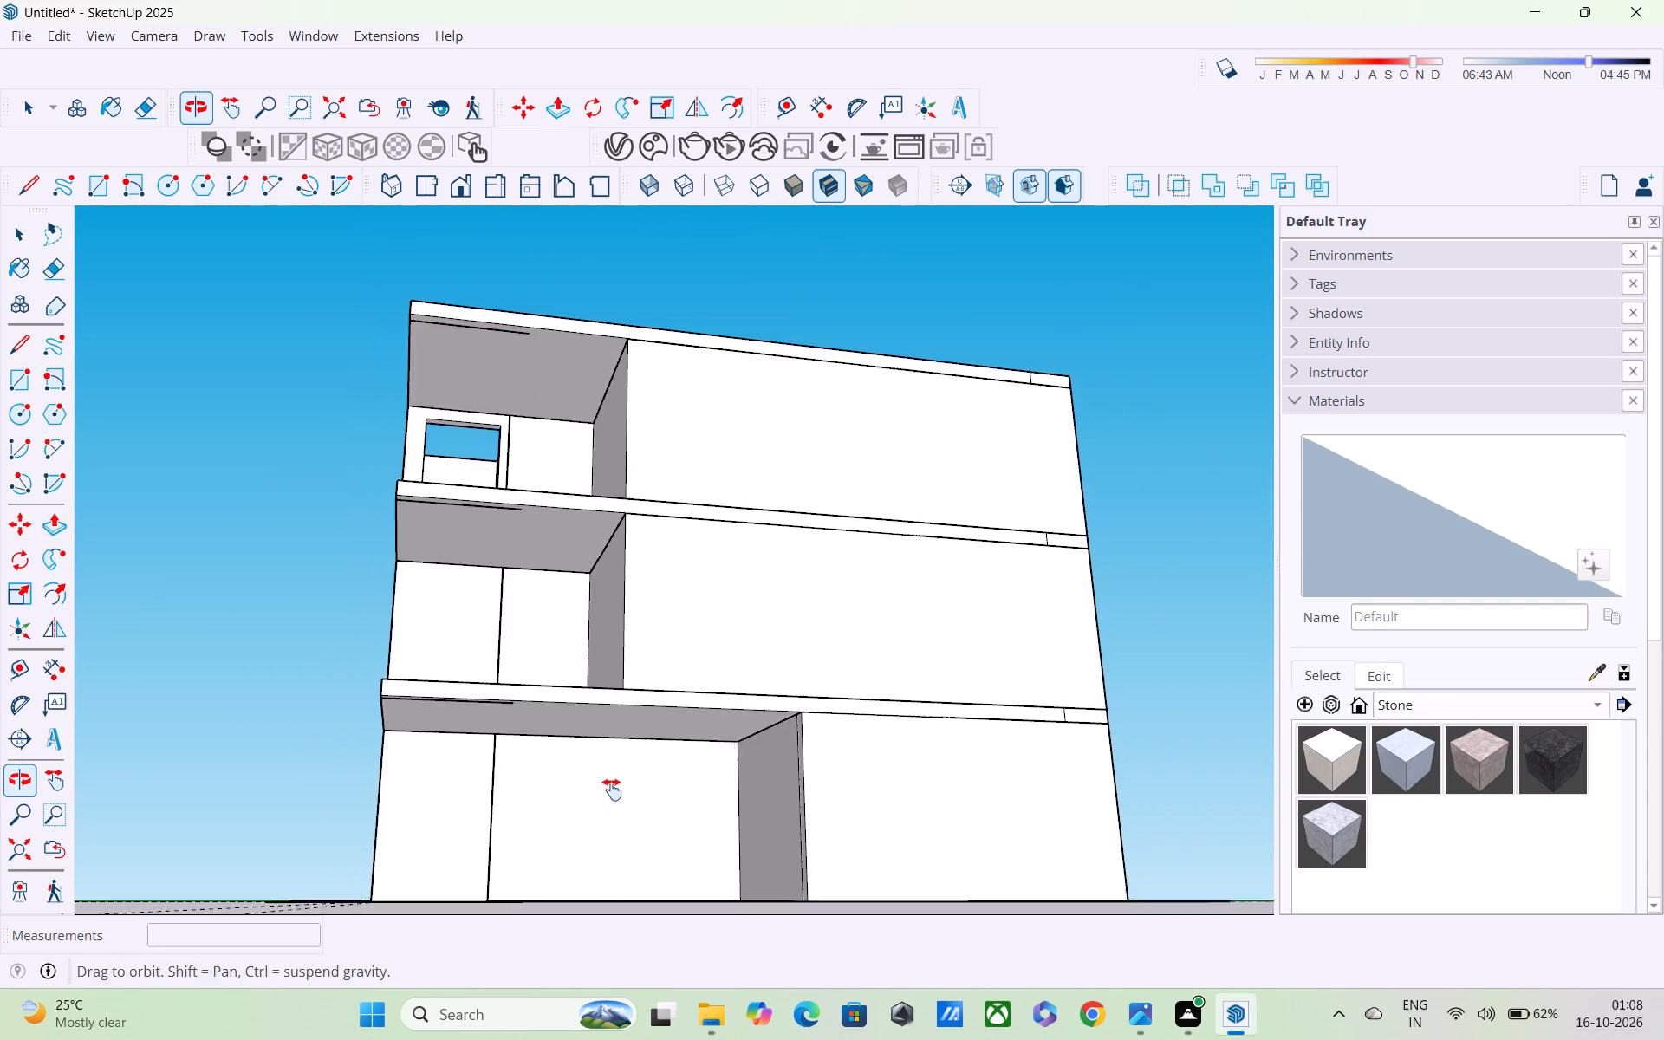
pyautogui.keyDown('shift'); pyautogui.moveTo(612, 790); pyautogui.dragTo(643, 672, button='middle'); pyautogui.keyUp('shift')
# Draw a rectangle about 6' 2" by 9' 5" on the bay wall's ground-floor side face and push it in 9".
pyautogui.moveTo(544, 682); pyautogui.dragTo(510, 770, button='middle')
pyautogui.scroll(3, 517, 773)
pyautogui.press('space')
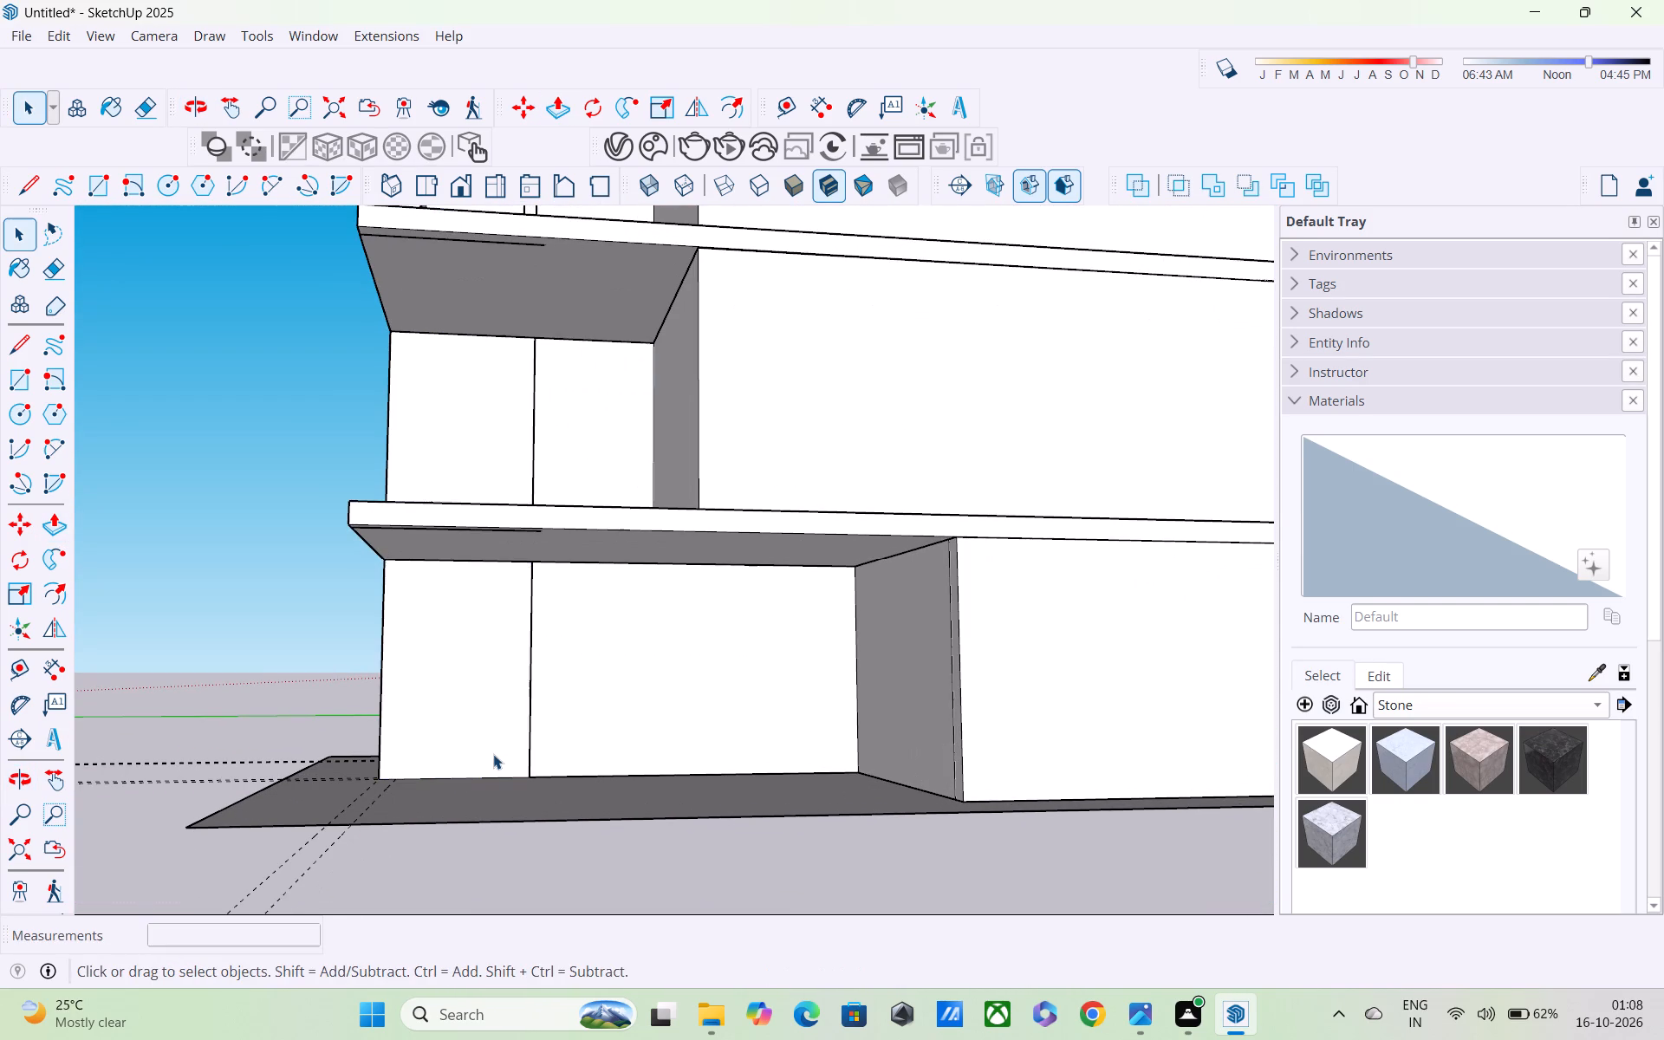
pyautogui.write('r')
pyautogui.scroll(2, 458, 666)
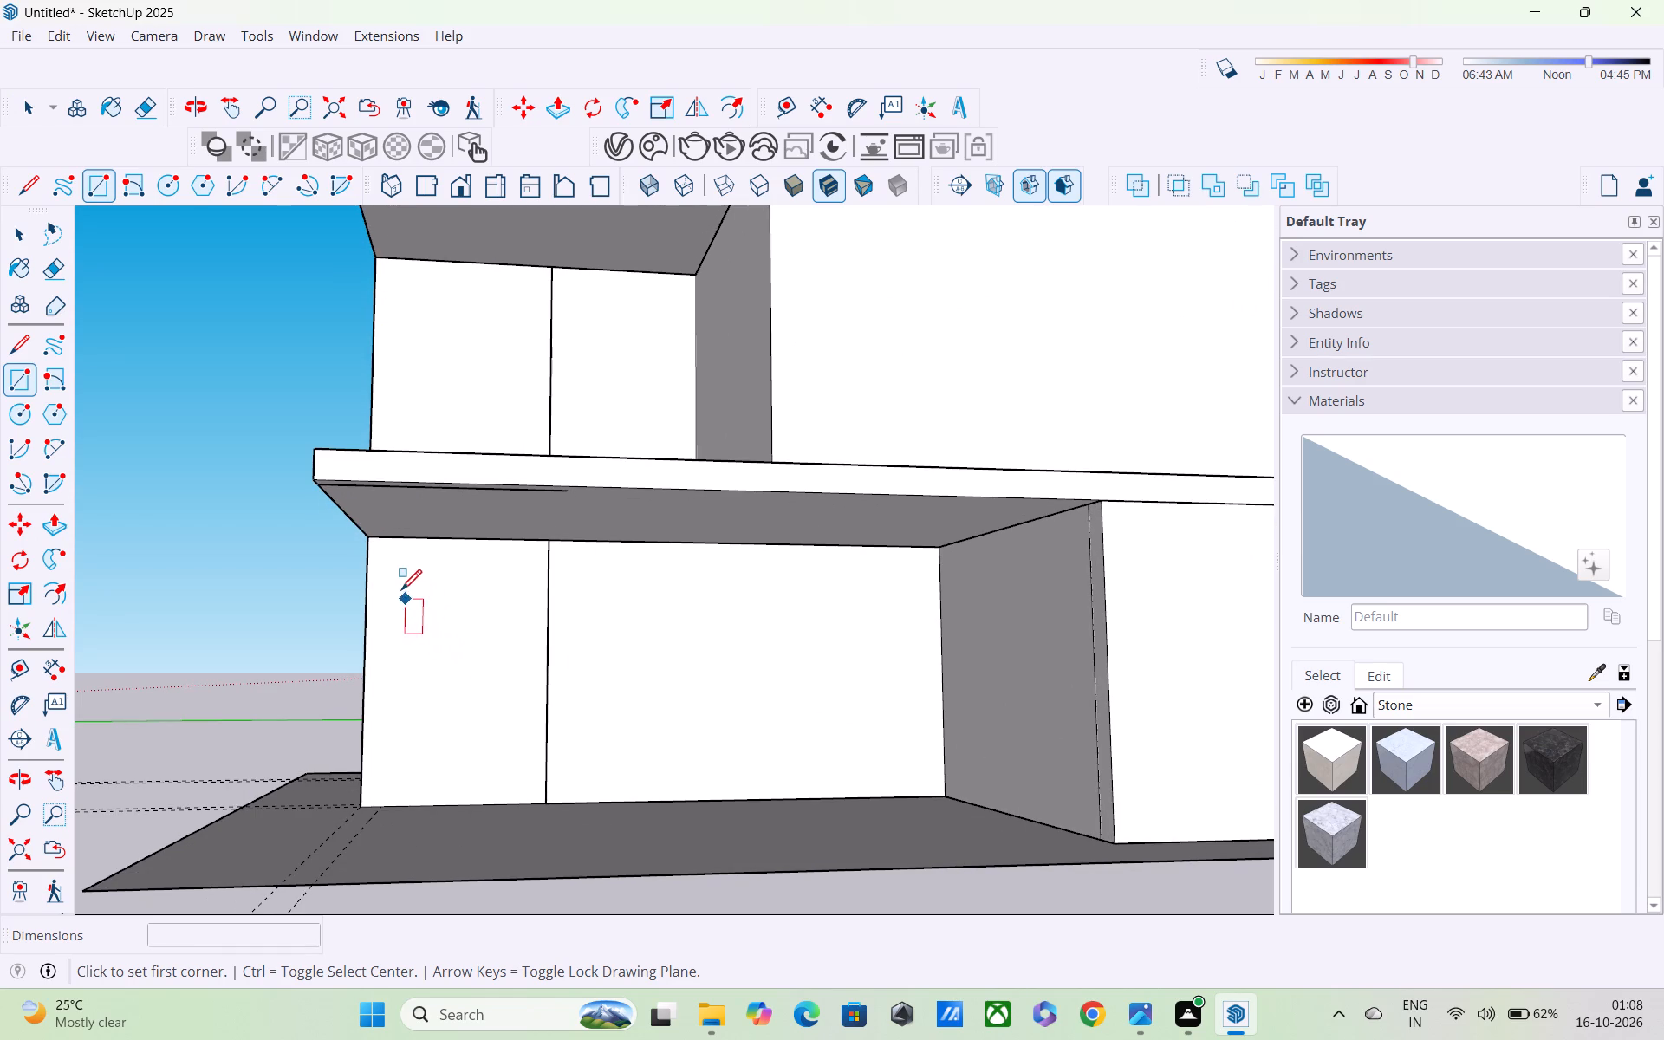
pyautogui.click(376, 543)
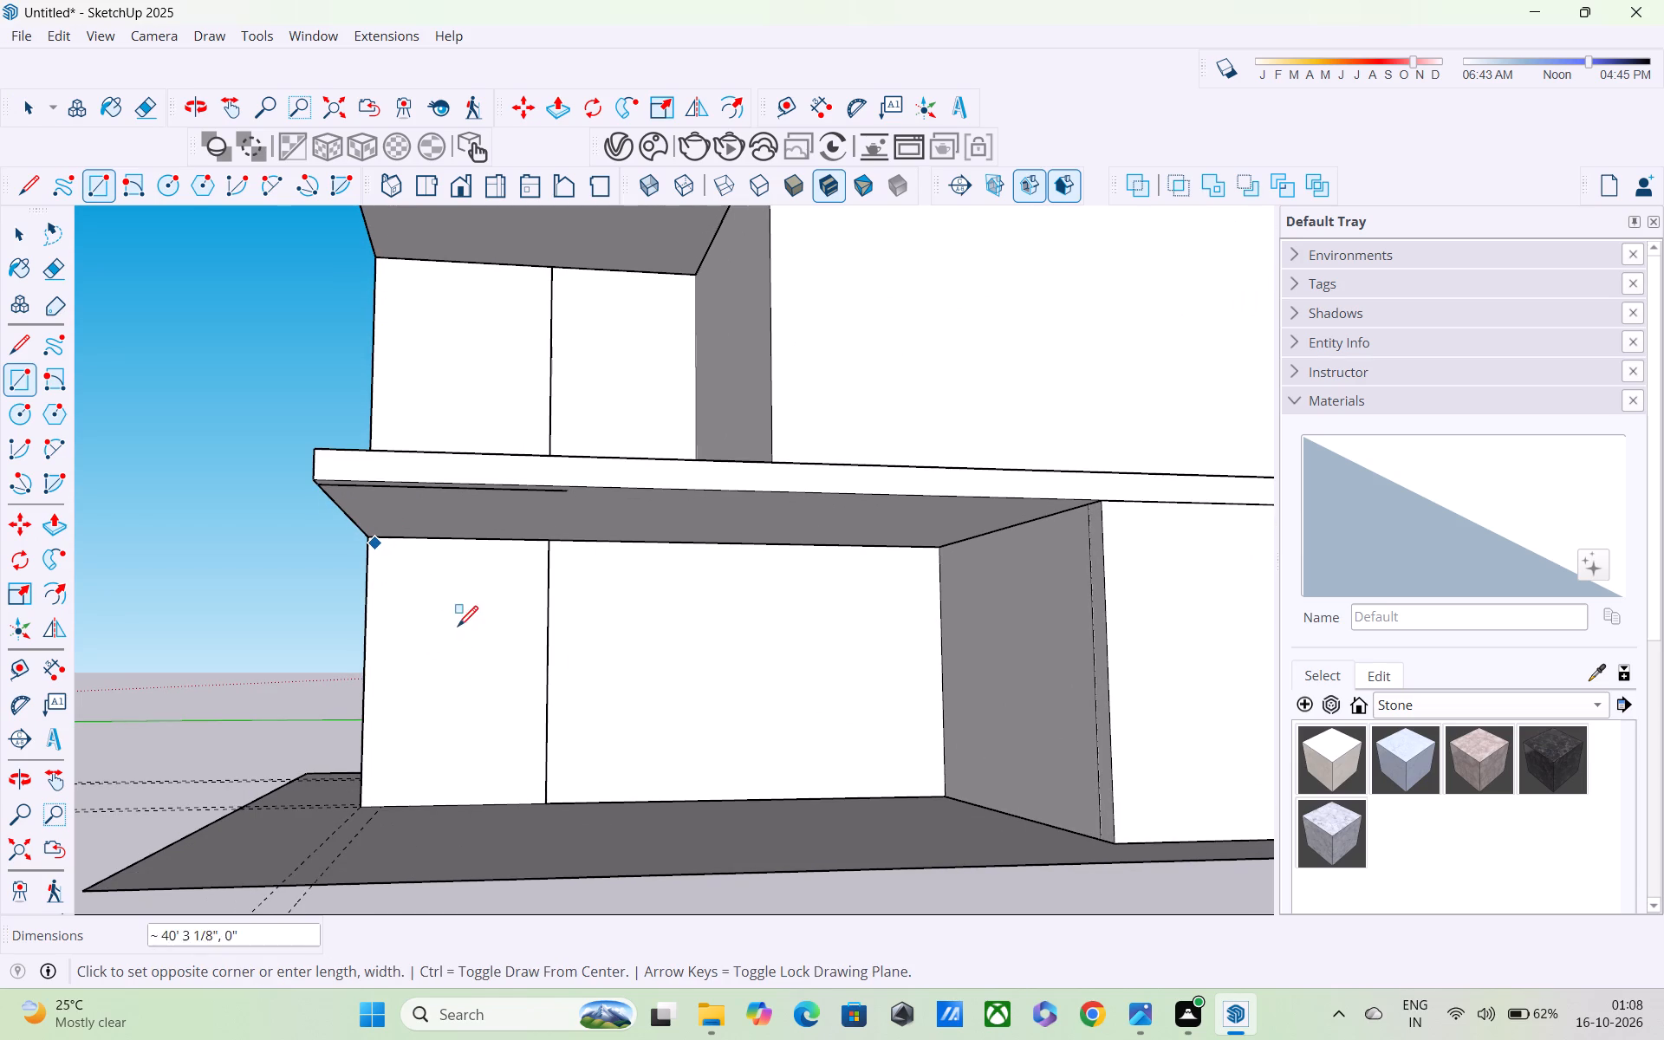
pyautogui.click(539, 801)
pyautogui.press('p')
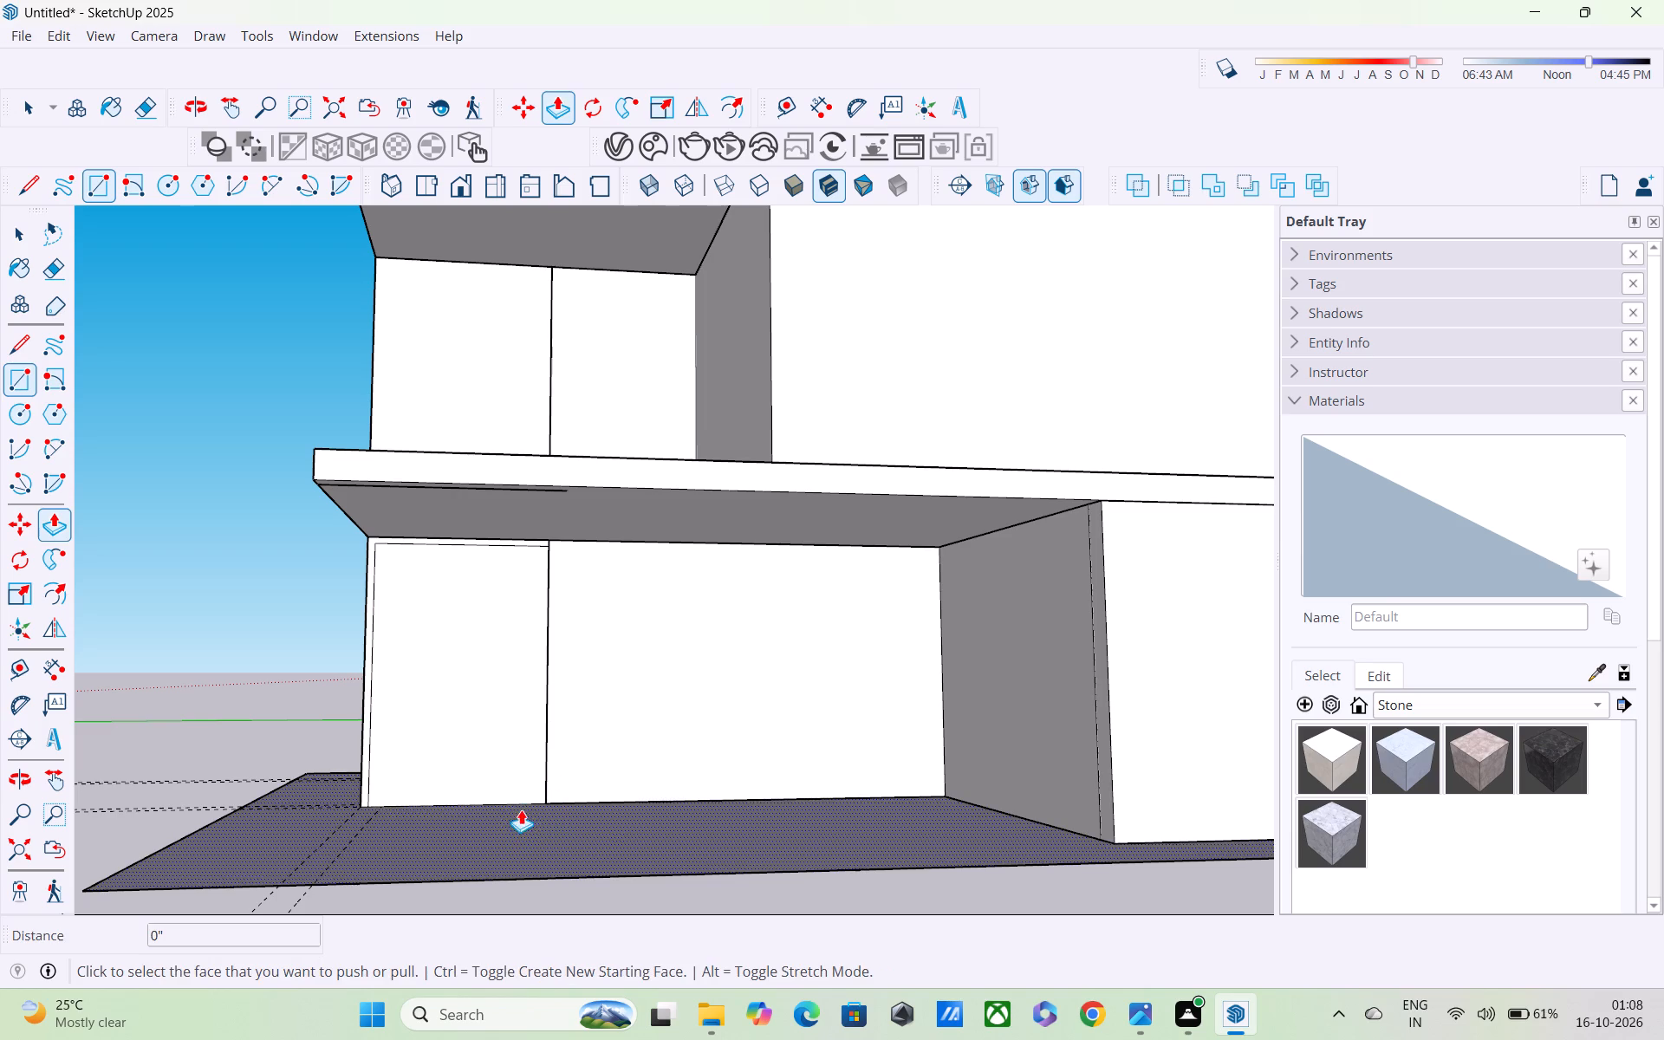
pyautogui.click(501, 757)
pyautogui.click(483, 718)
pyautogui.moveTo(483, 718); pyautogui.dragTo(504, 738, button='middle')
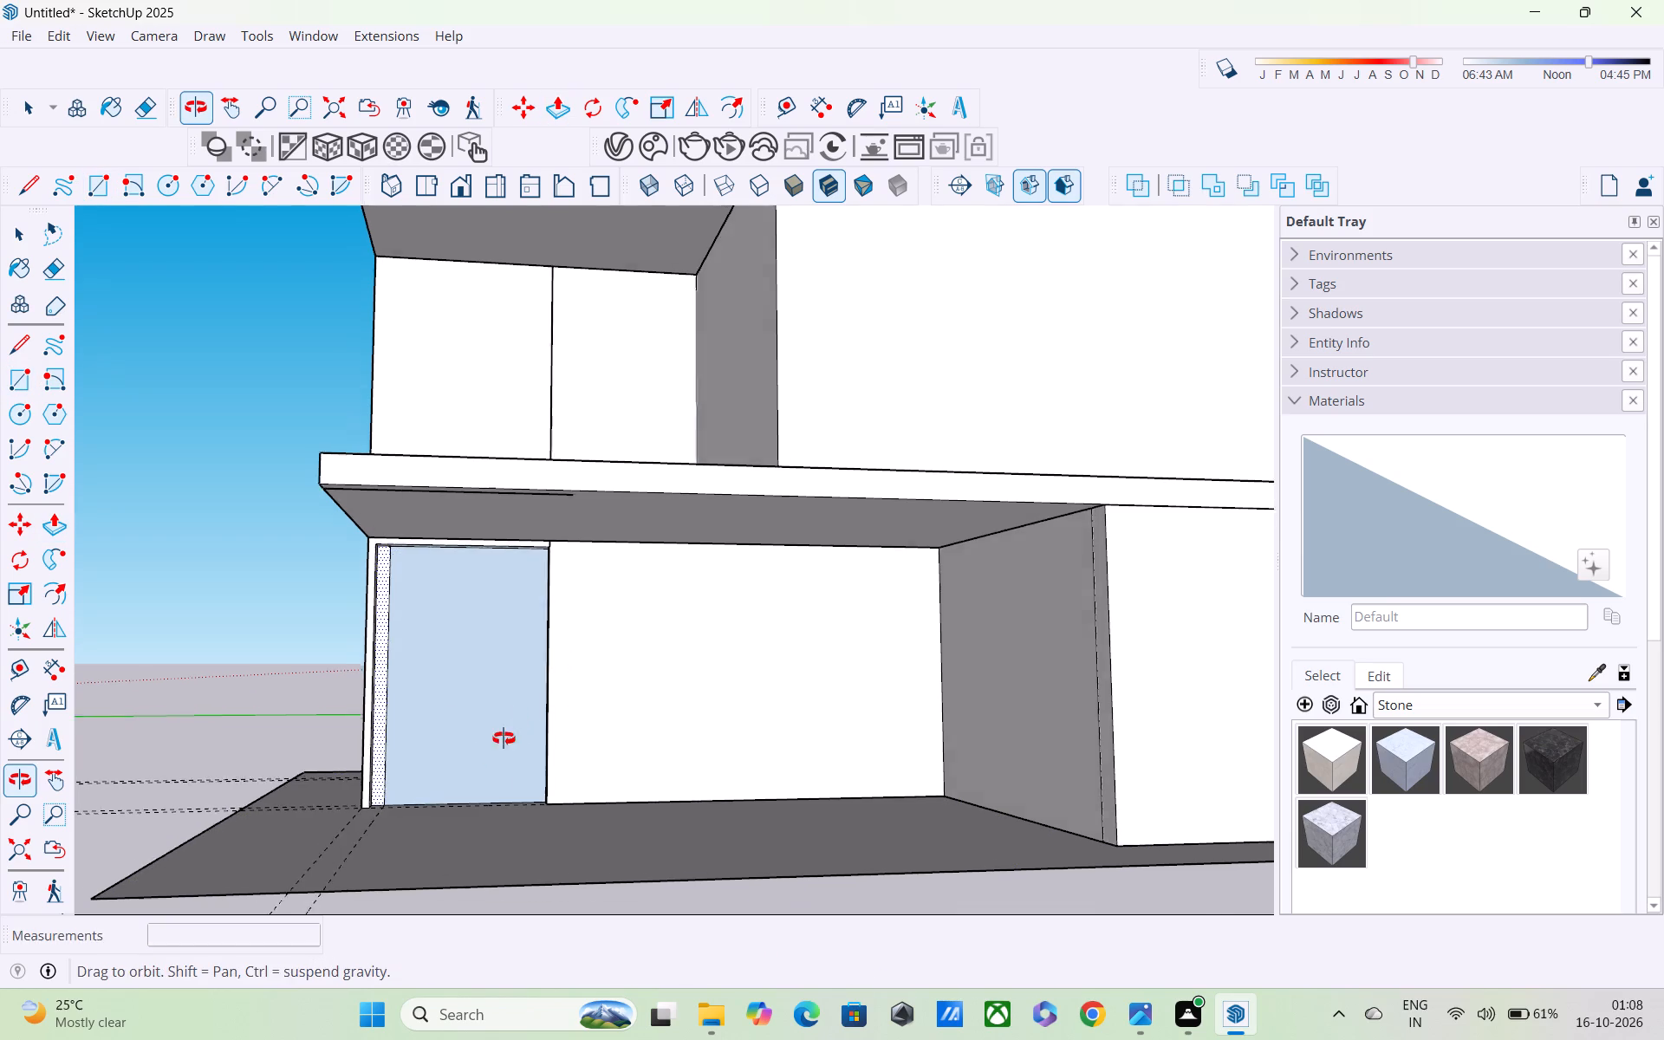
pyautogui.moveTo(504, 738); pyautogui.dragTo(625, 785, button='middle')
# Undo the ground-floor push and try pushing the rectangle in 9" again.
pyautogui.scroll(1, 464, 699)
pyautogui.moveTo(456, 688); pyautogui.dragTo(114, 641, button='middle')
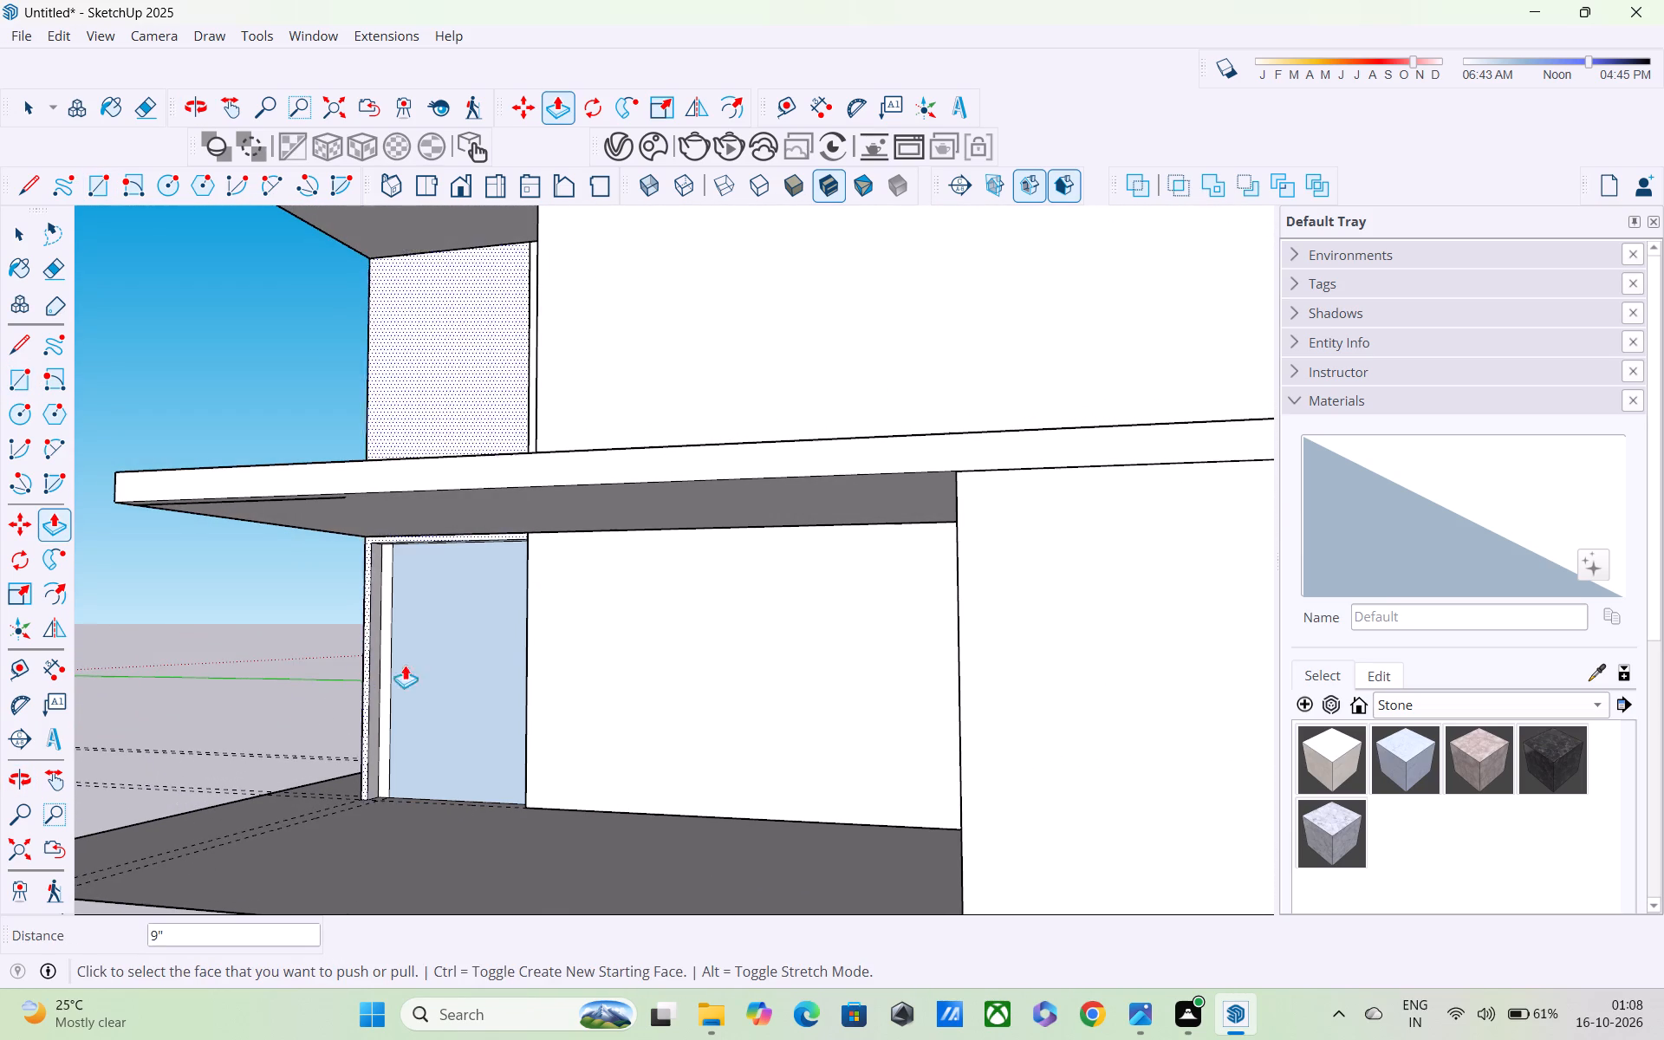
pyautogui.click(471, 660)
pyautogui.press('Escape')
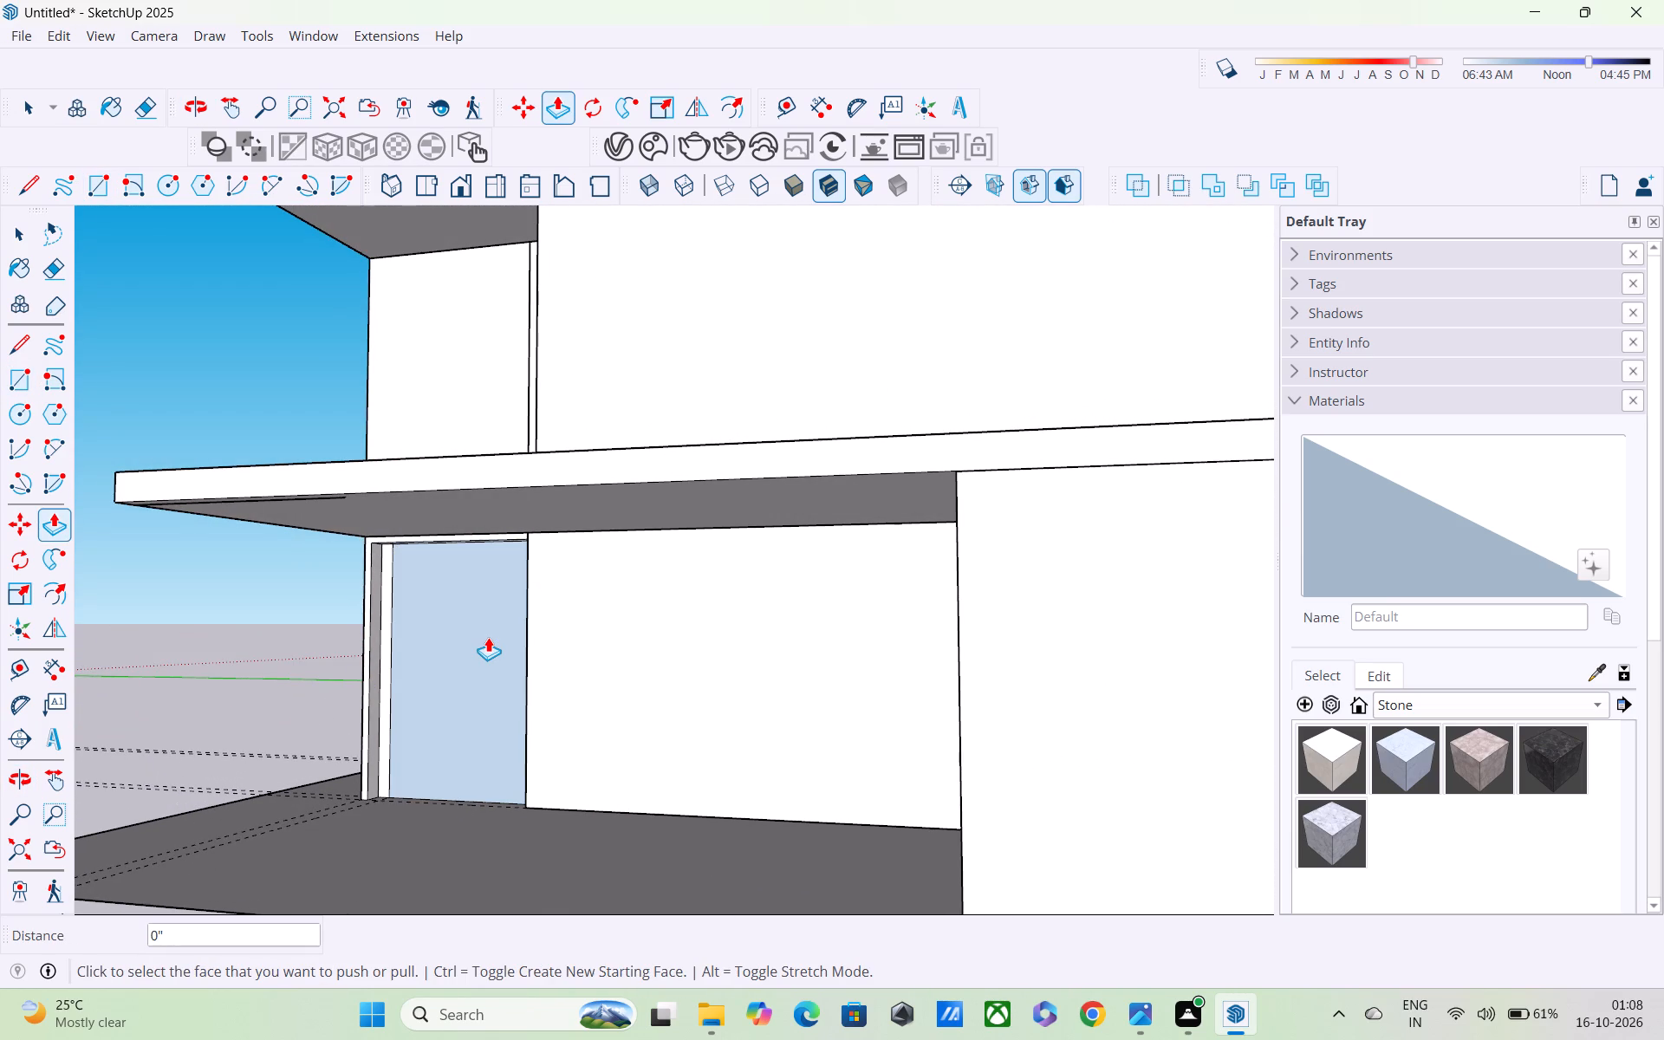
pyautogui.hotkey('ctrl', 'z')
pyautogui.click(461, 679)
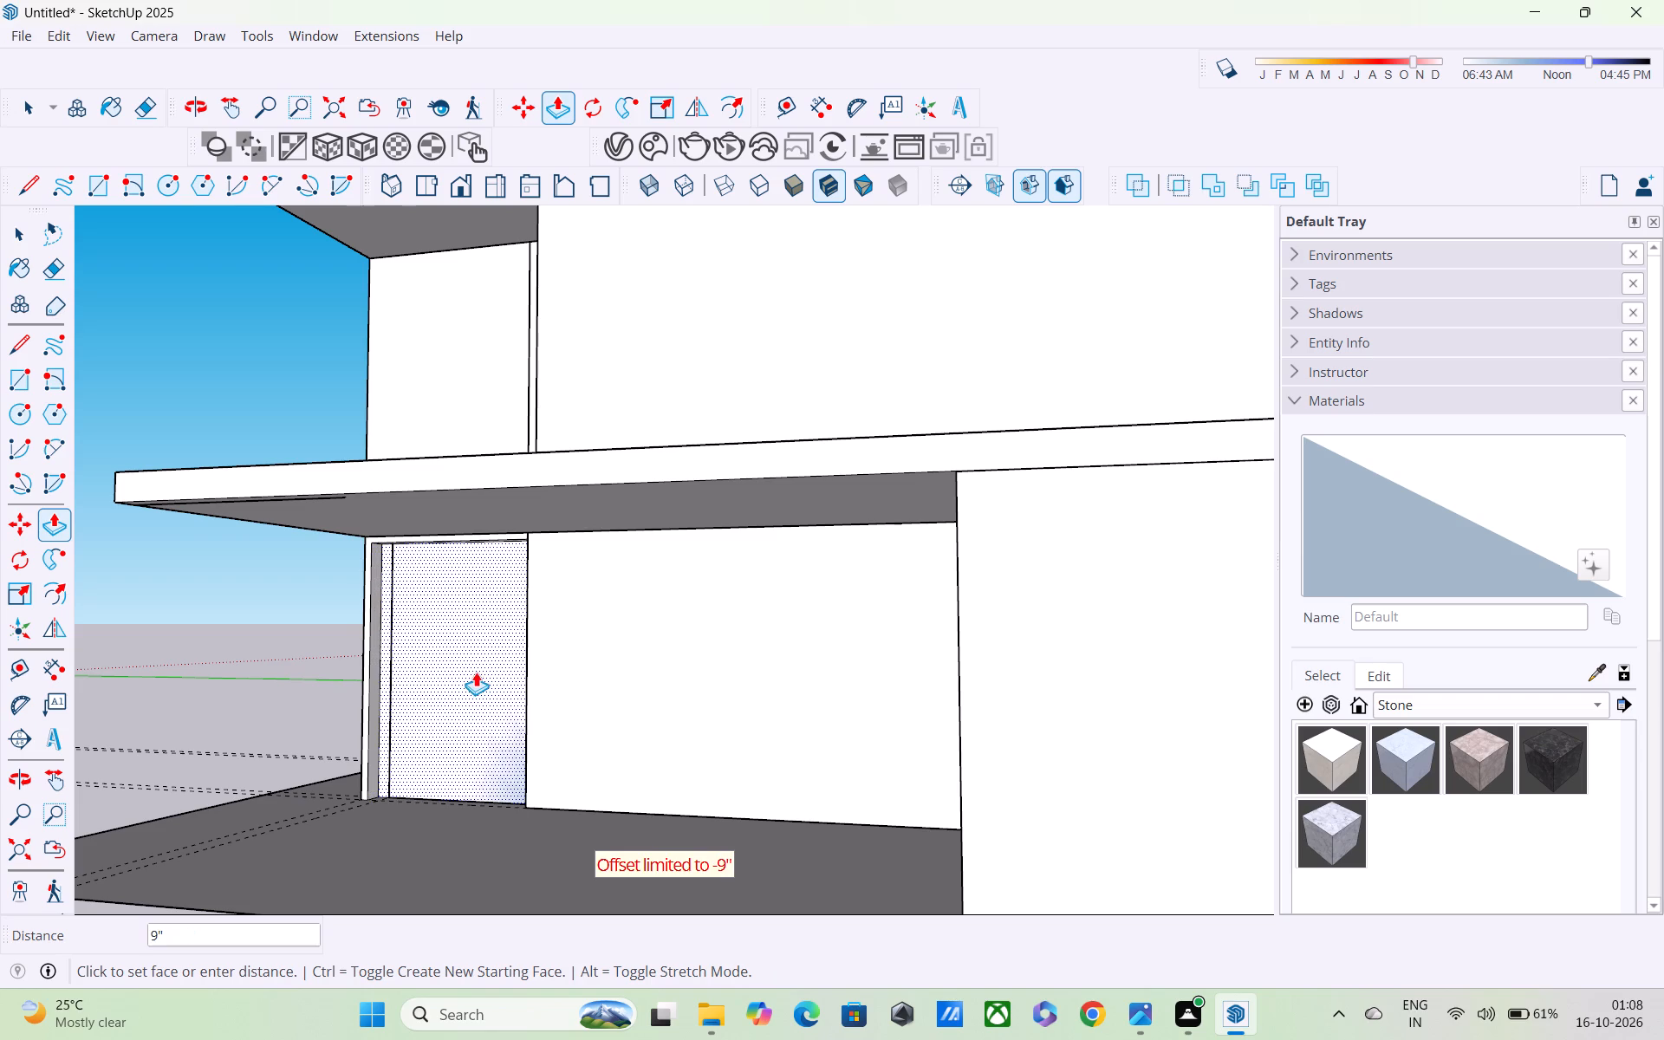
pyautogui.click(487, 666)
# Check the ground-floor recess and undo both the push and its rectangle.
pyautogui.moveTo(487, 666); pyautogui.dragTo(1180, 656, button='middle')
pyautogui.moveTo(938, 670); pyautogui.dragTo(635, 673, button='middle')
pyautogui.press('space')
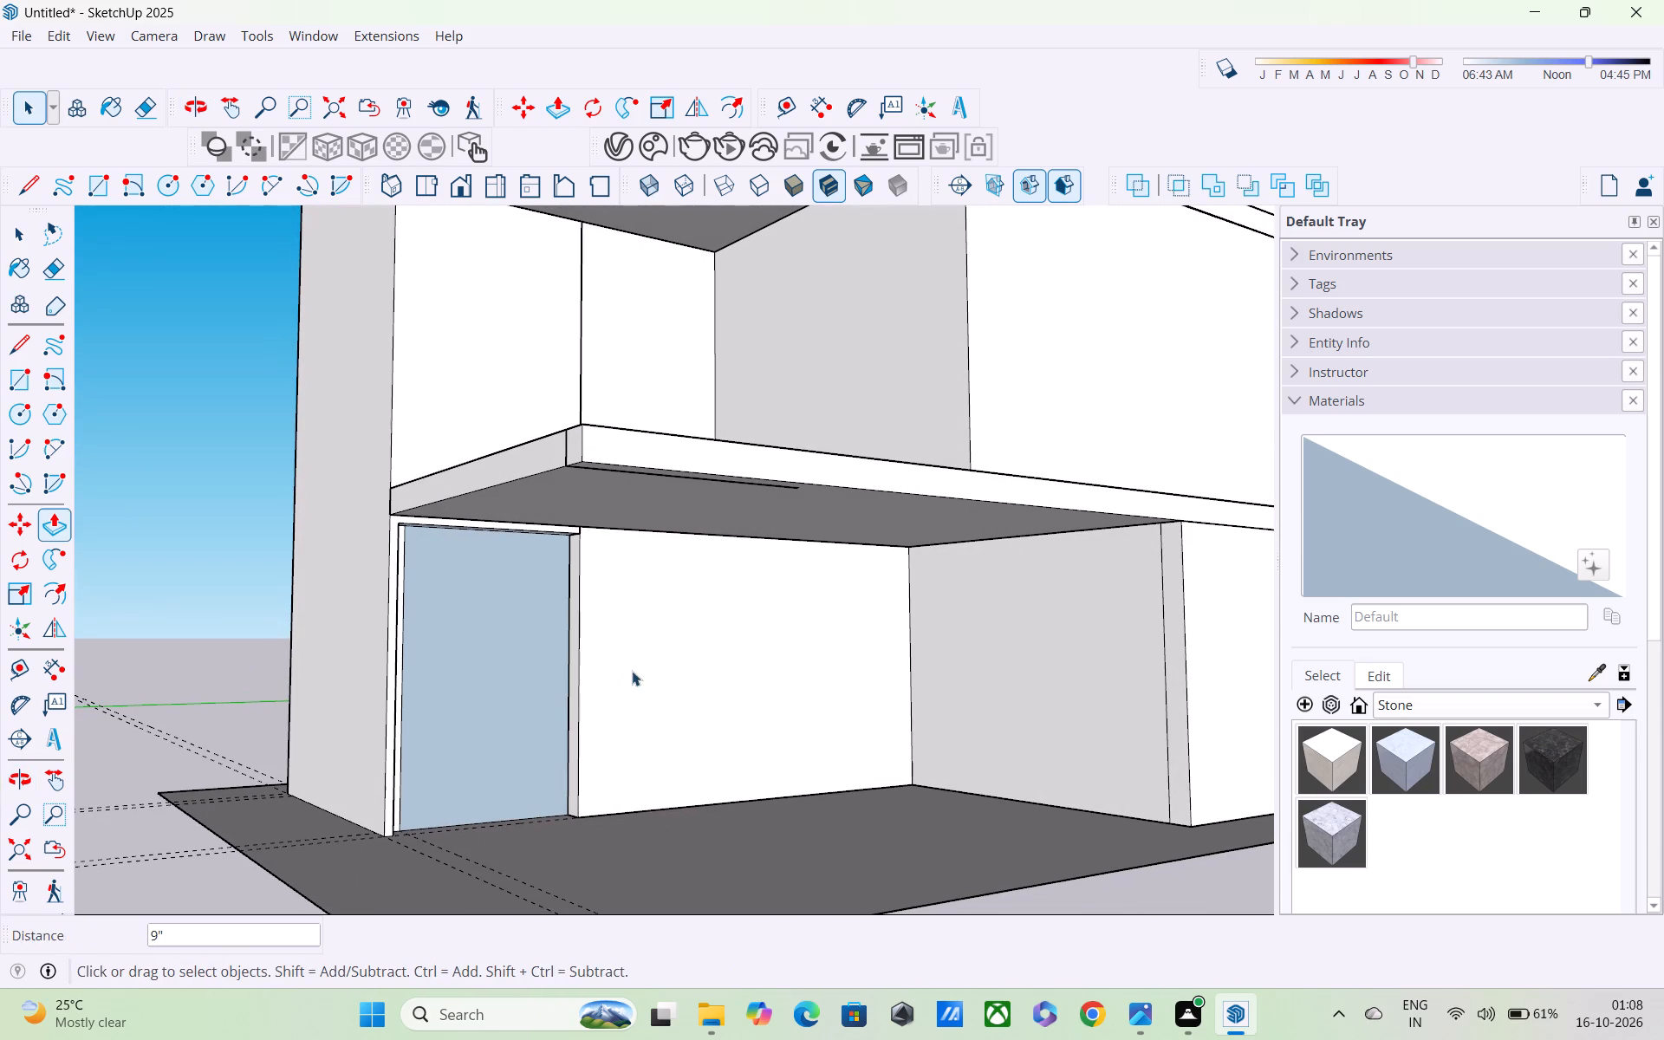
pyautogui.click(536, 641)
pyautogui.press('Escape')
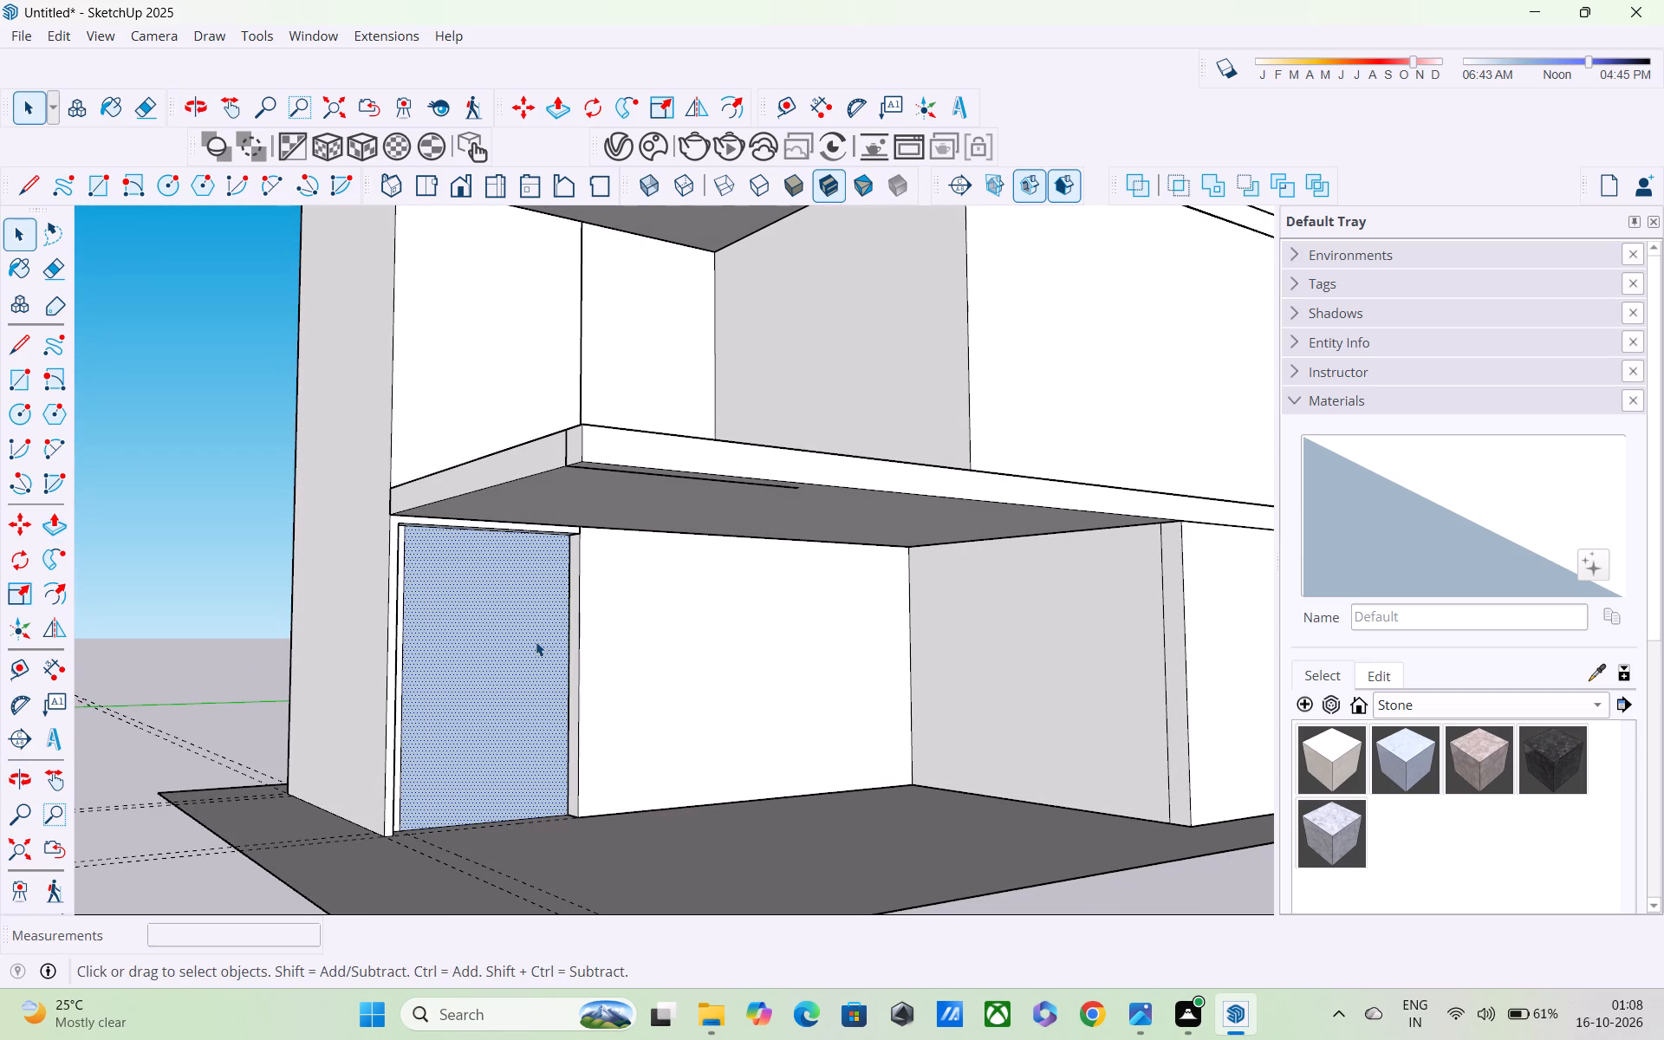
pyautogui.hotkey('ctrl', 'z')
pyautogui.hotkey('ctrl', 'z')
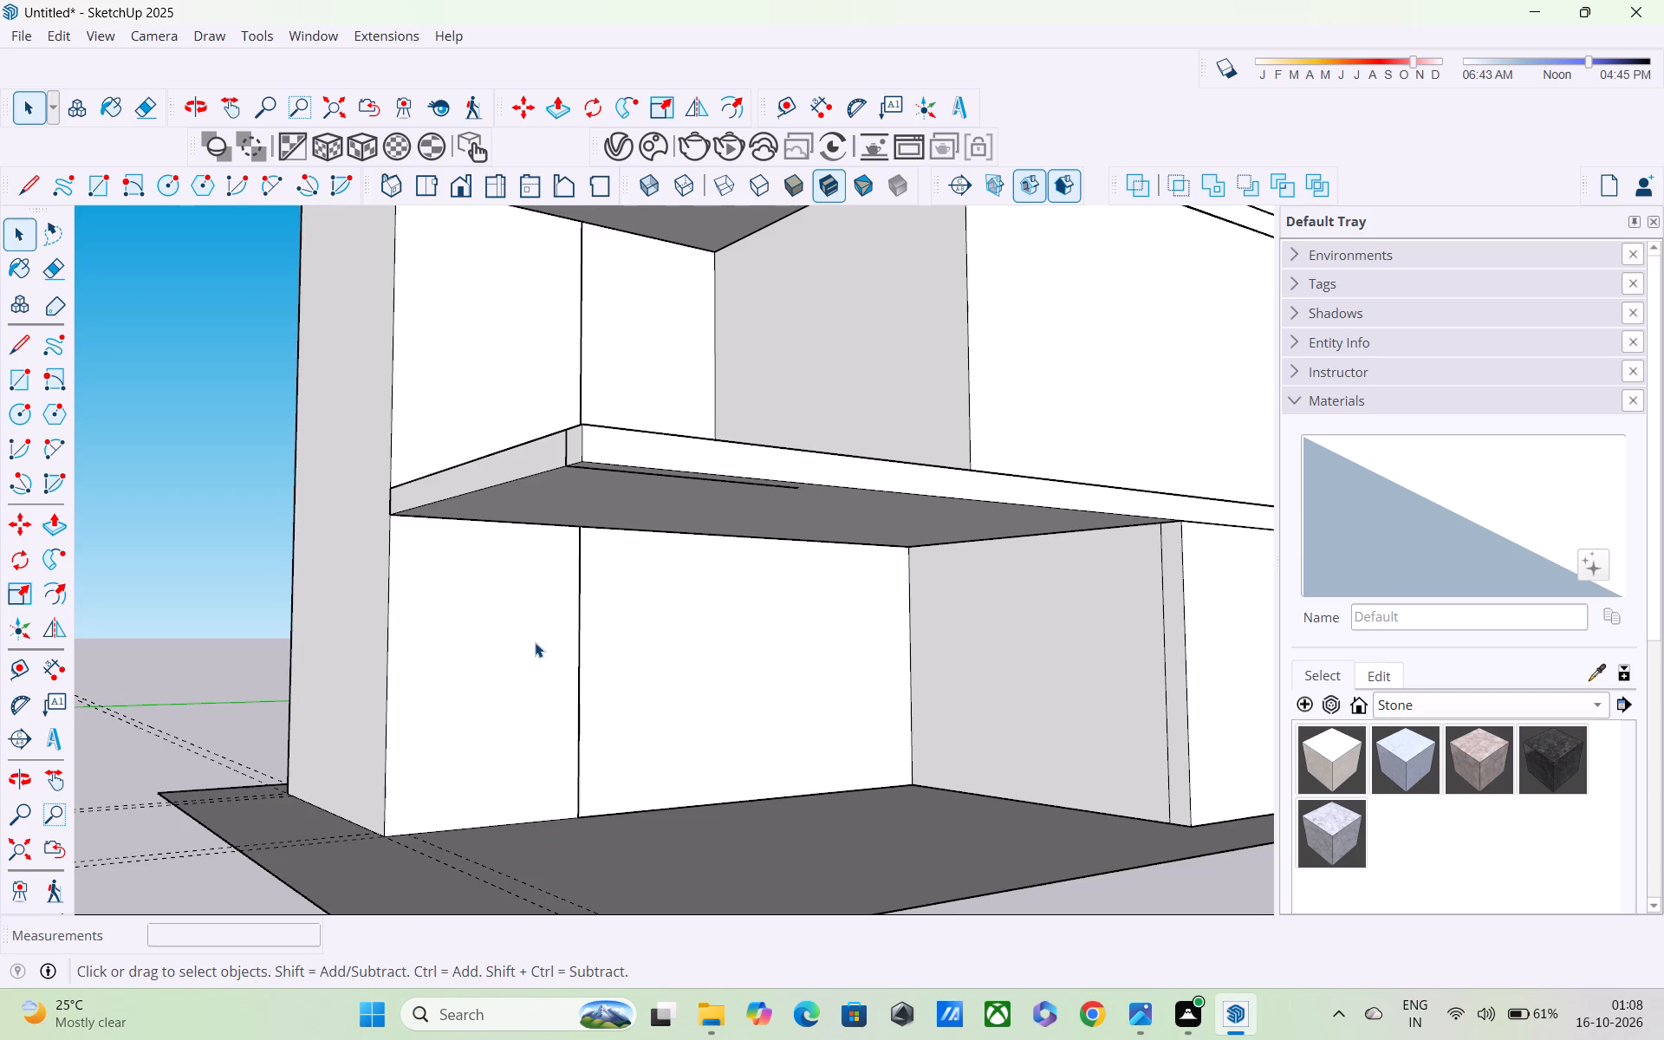
# Draw a smaller rectangle on the bay wall's ground-floor side face, inset from all of the face's edges.
pyautogui.moveTo(535, 642); pyautogui.dragTo(428, 636, button='middle')
pyautogui.scroll(-1, 535, 642)
pyautogui.press('r')
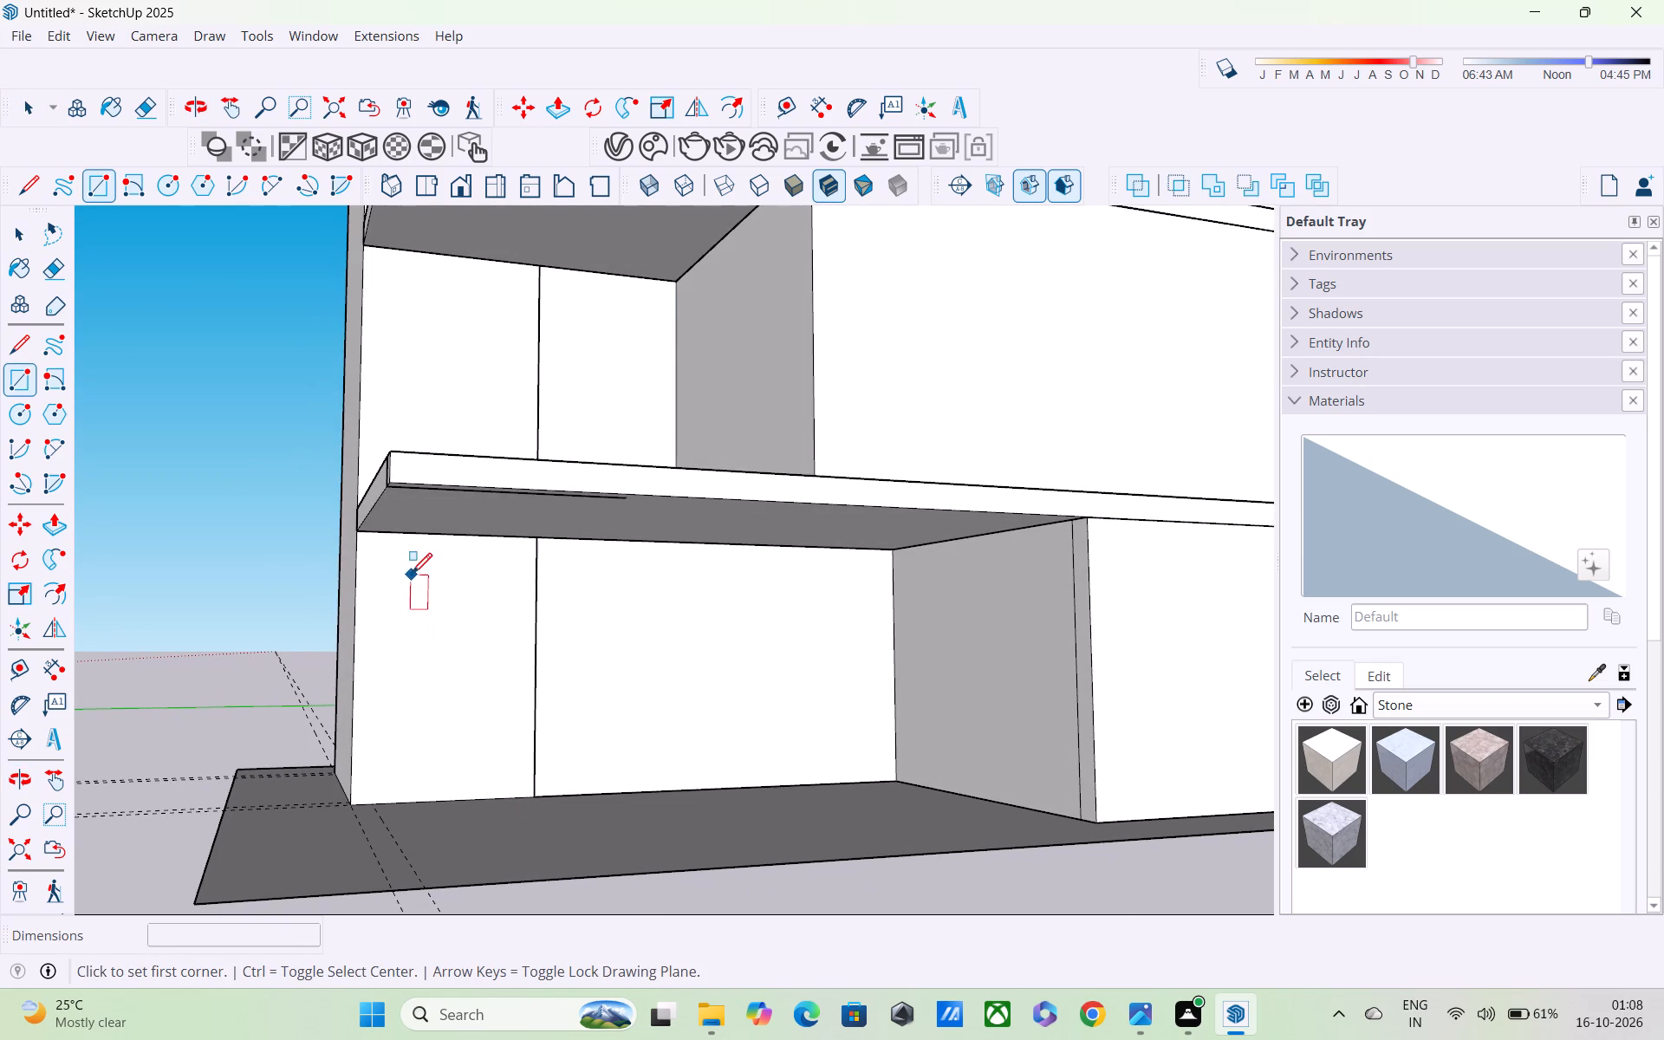
pyautogui.click(385, 563)
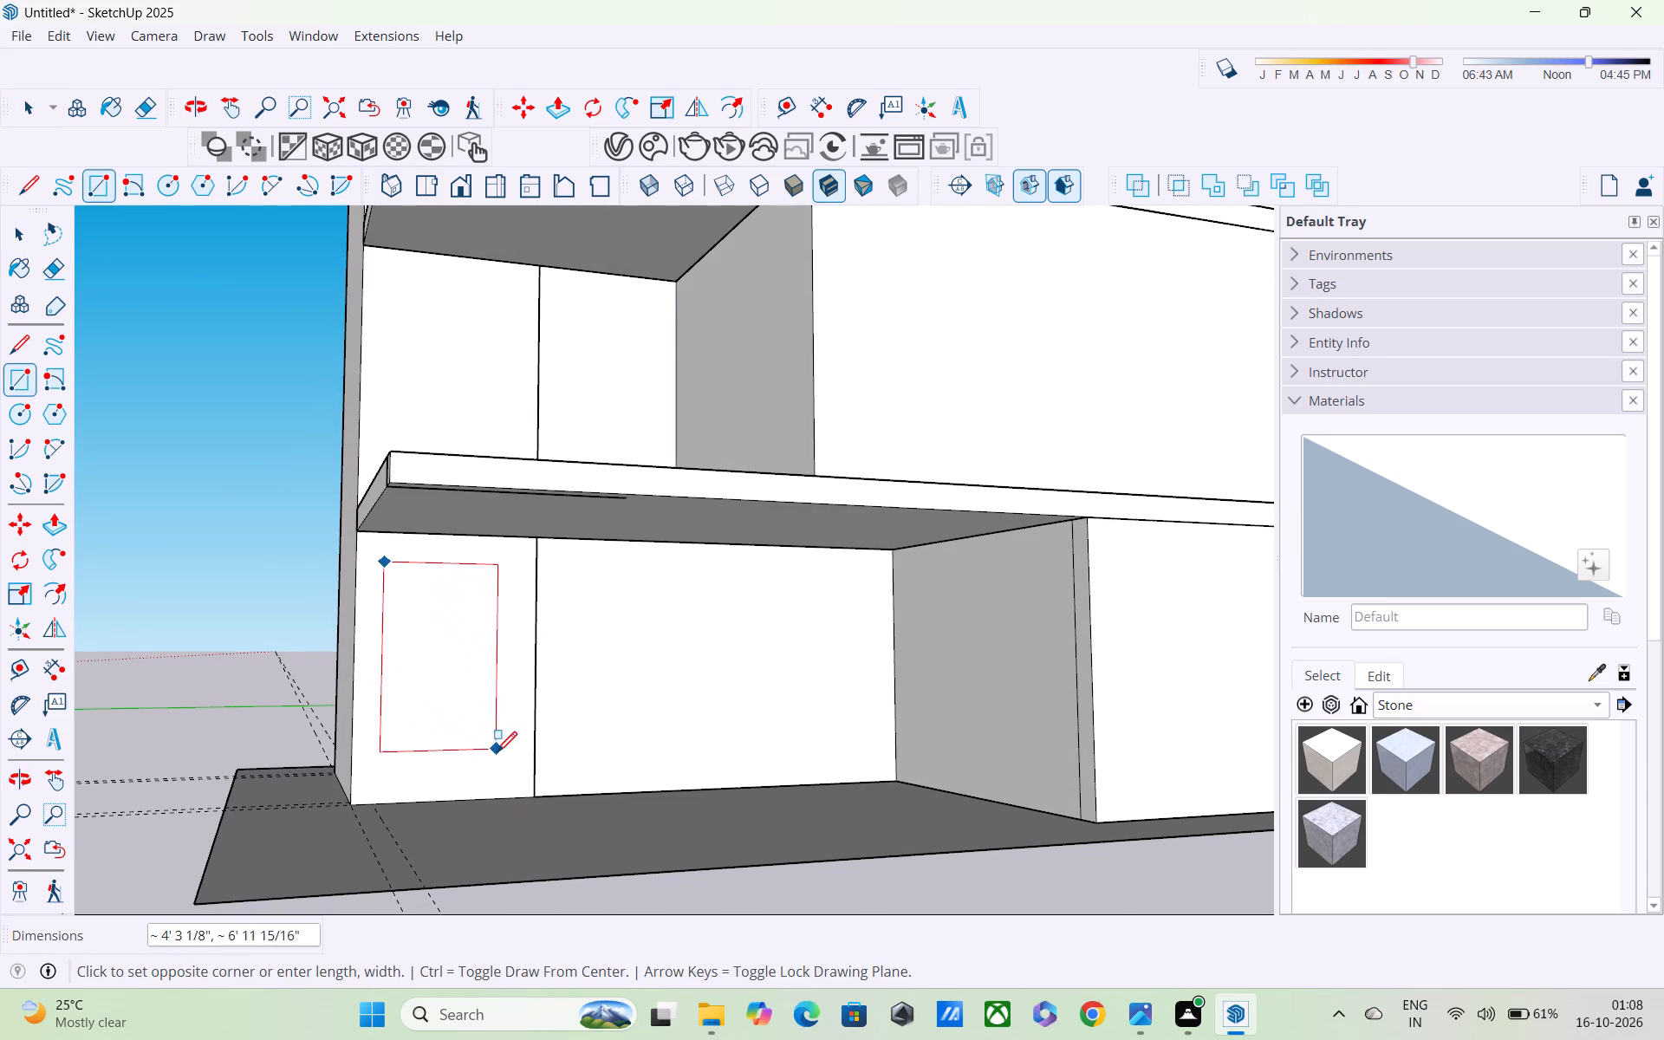
pyautogui.click(507, 778)
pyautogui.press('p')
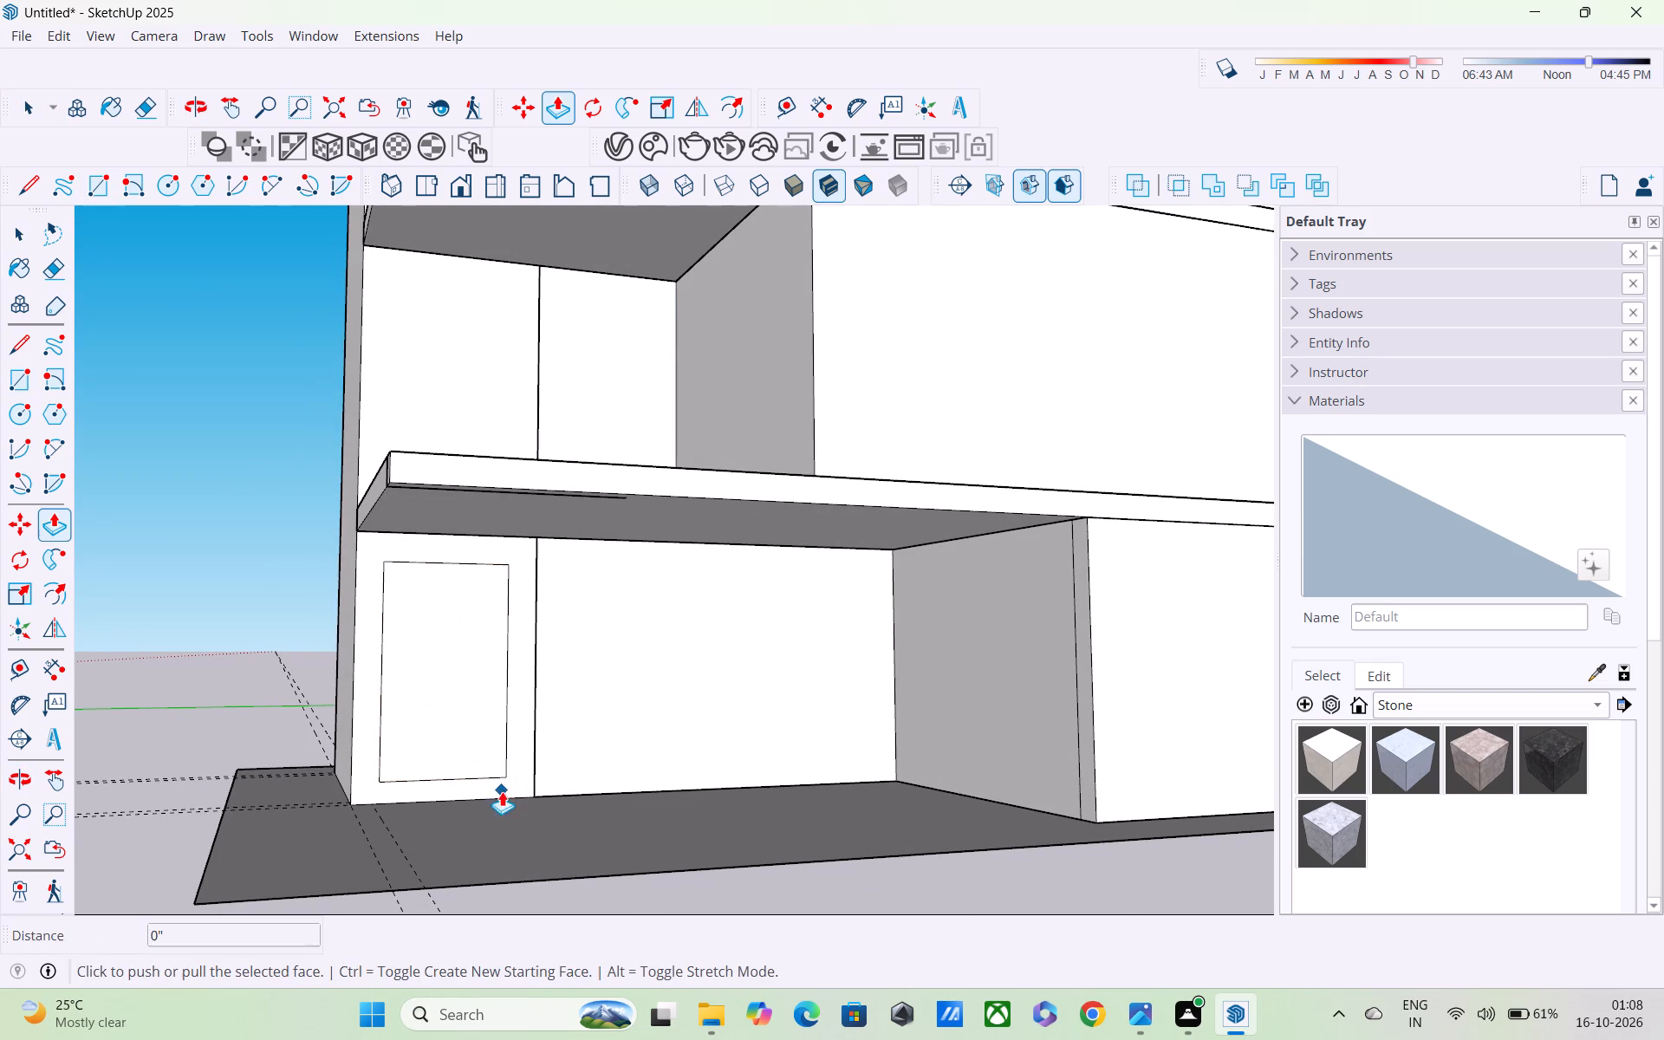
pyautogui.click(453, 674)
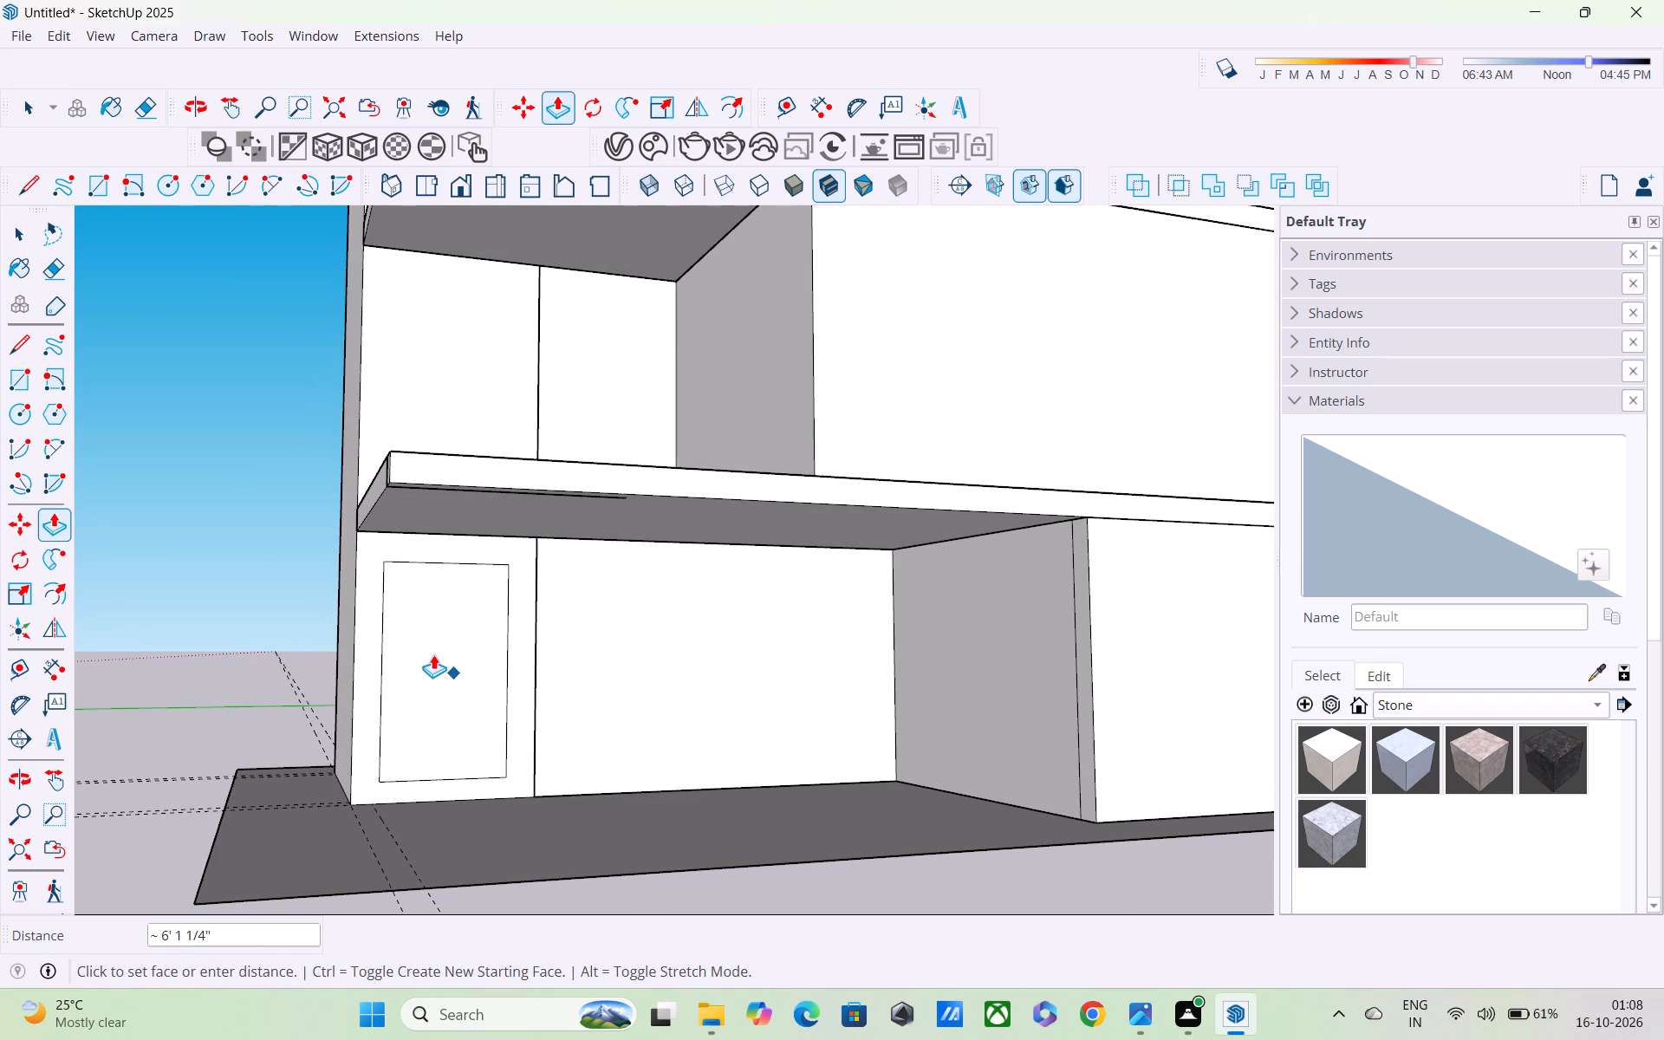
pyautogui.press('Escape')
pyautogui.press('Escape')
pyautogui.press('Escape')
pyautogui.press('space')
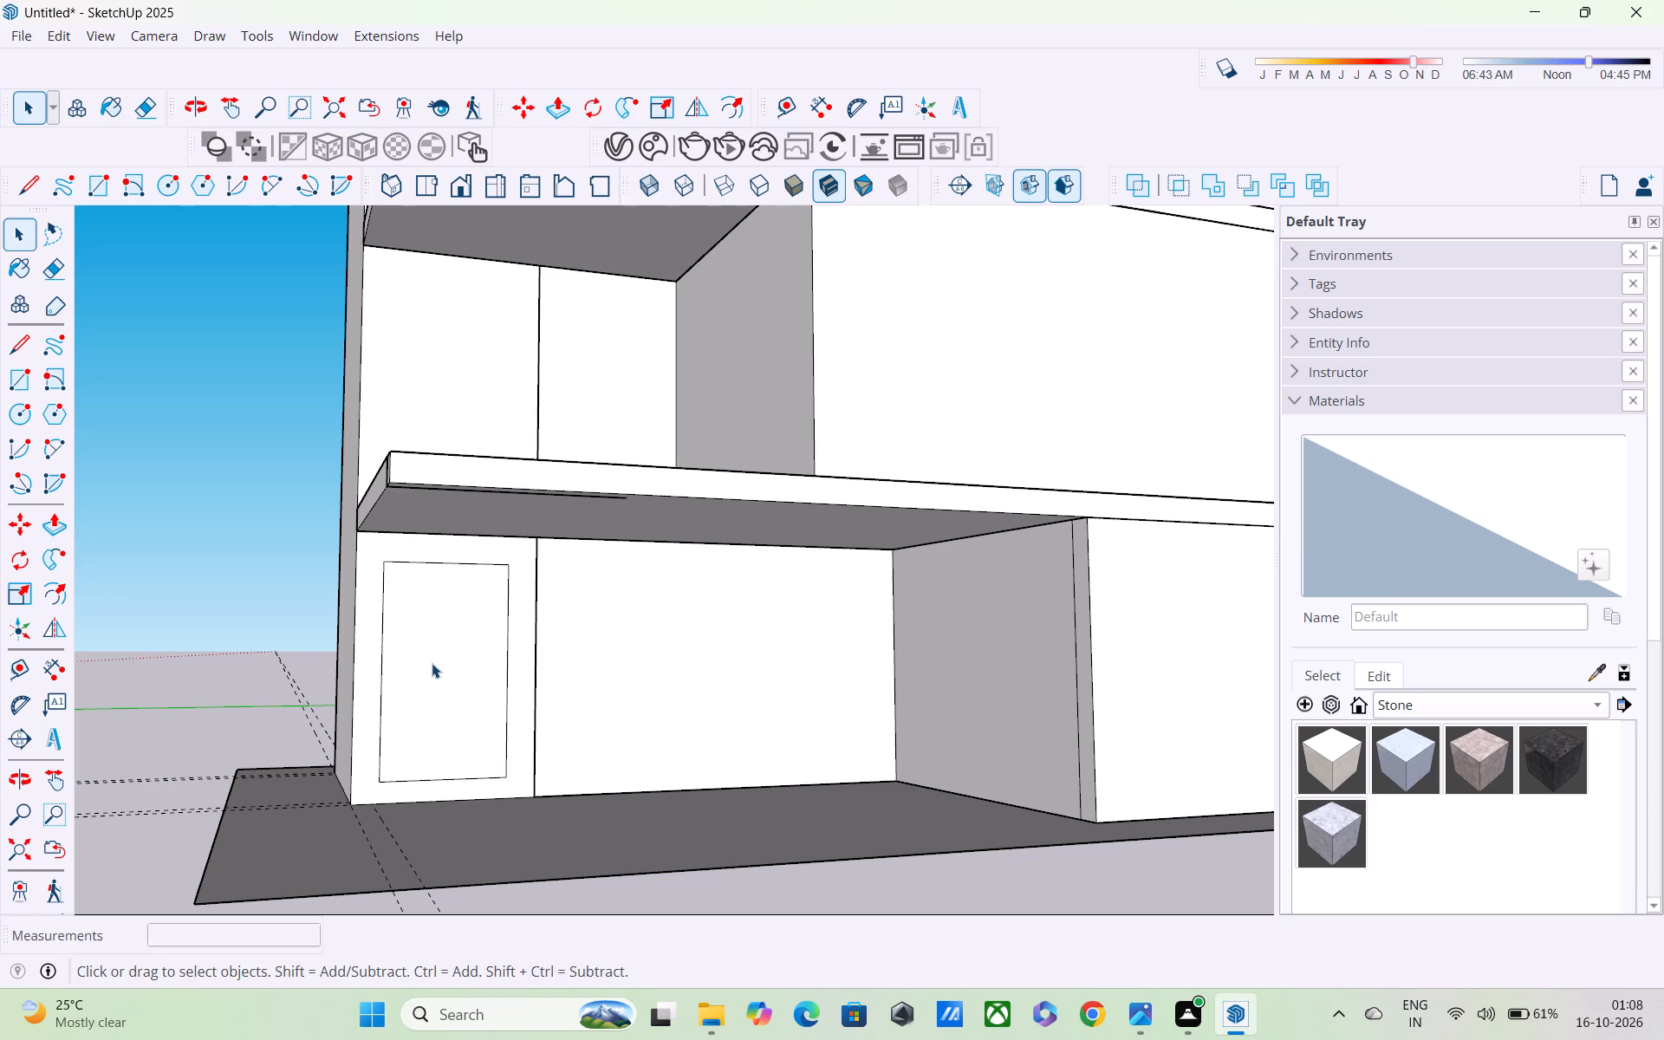
# Push the ground-floor rectangle through the bay wall to cut an opening.
pyautogui.press('p')
pyautogui.click(427, 674)
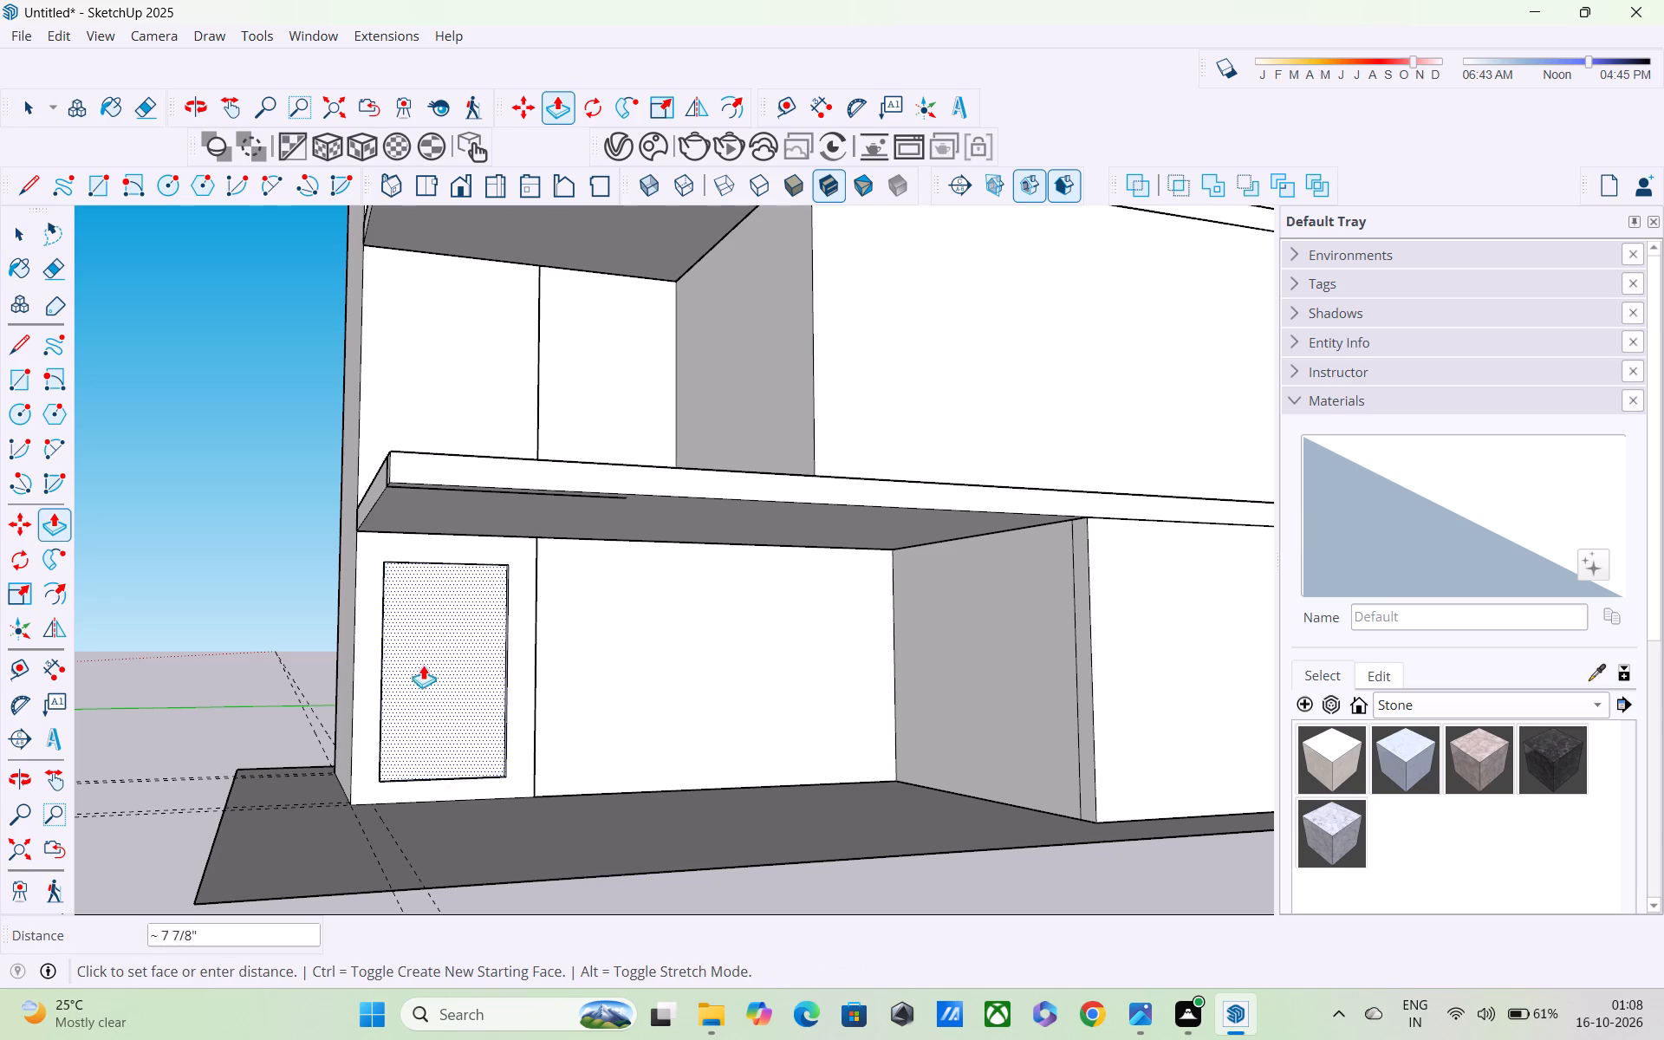
pyautogui.click(419, 656)
pyautogui.moveTo(428, 671); pyautogui.dragTo(650, 705, button='middle')
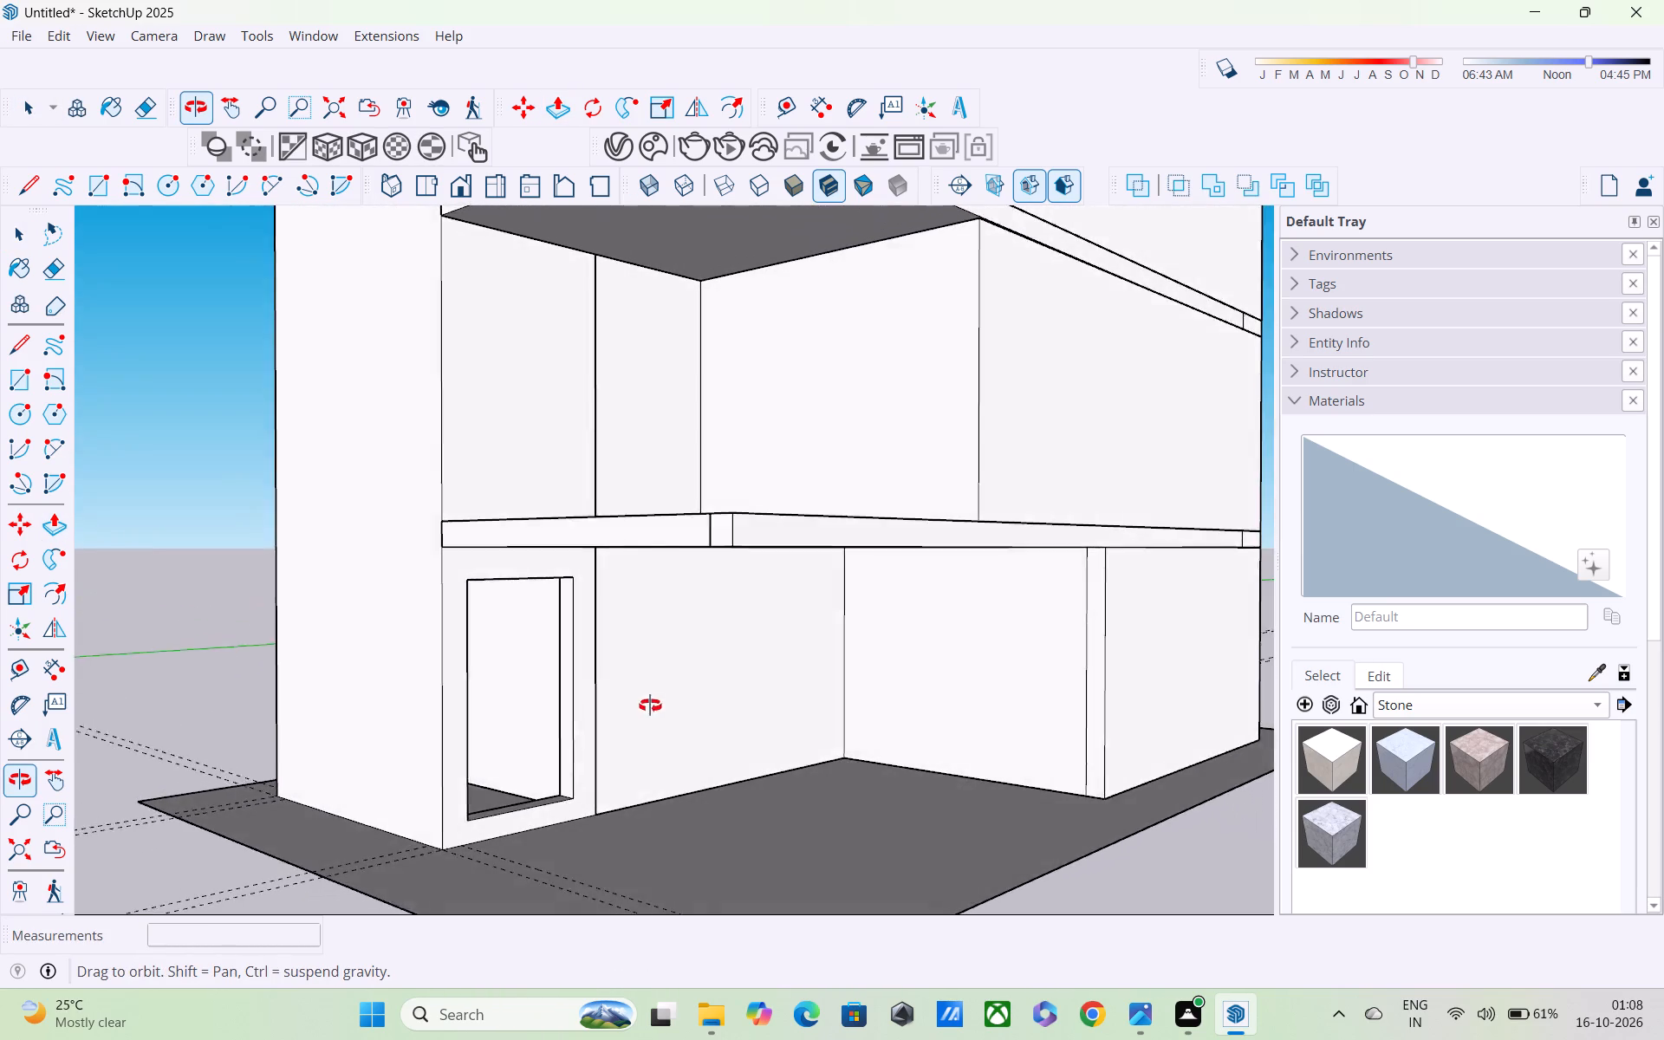
# Examine the front bay wall's side openings and the extended floor slabs from several angles.
pyautogui.moveTo(650, 705); pyautogui.dragTo(654, 704, button='middle')
pyautogui.scroll(2, 614, 714)
pyautogui.scroll(-2, 614, 714)
pyautogui.moveTo(614, 714); pyautogui.dragTo(923, 719, button='middle')
pyautogui.scroll(-4, 924, 718)
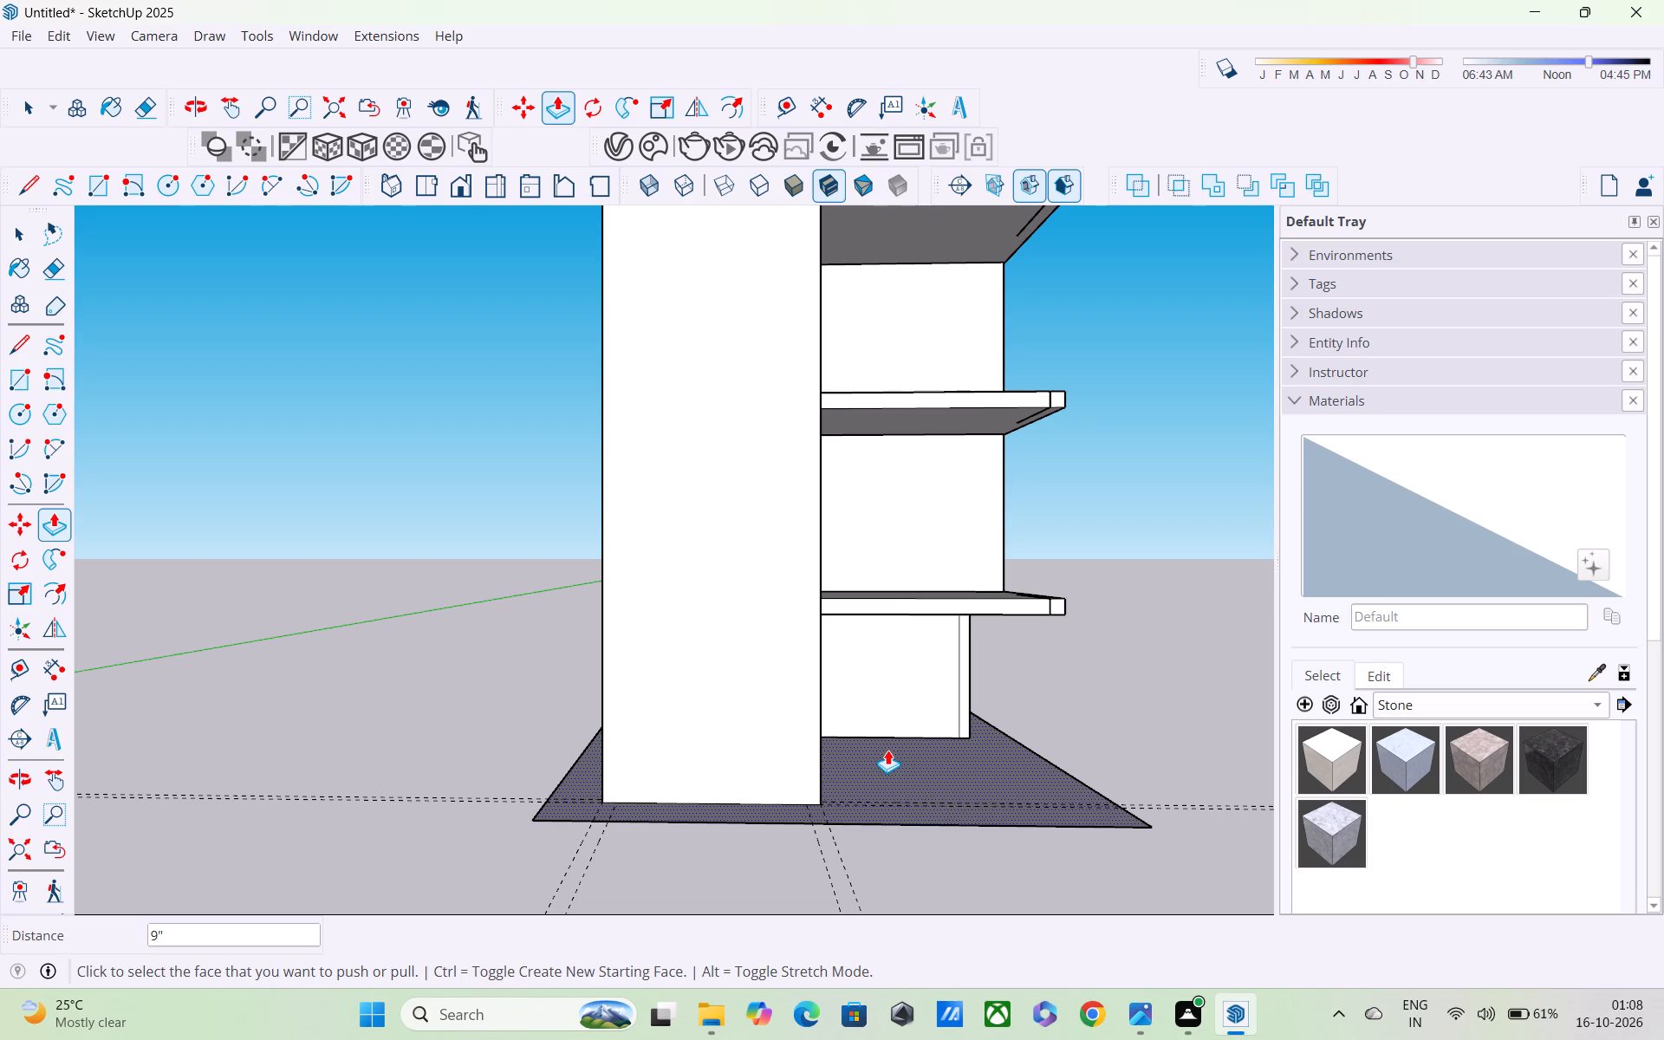
pyautogui.scroll(-1, 887, 750)
pyautogui.scroll(-1, 972, 747)
pyautogui.moveTo(973, 746); pyautogui.dragTo(660, 779, button='middle')
pyautogui.scroll(3, 851, 718)
pyautogui.moveTo(871, 655); pyautogui.dragTo(808, 691, button='middle')
pyautogui.scroll(2, 809, 699)
pyautogui.scroll(-4, 809, 699)
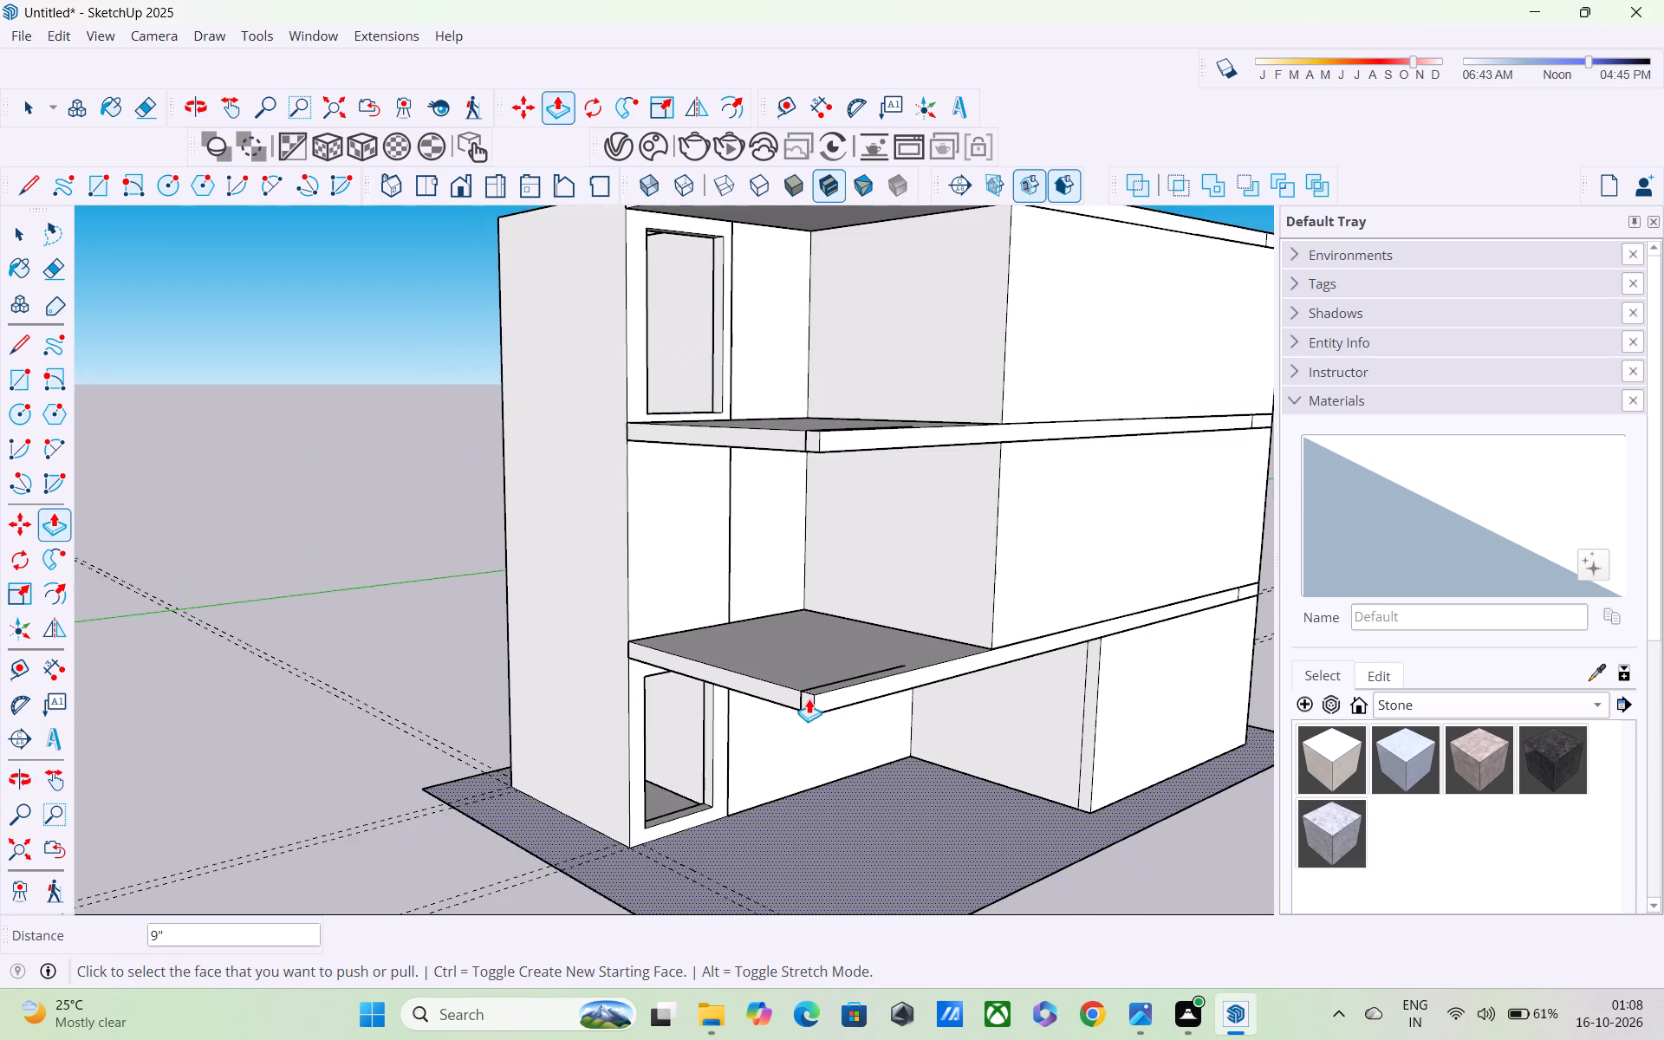
pyautogui.scroll(-2, 809, 699)
pyautogui.moveTo(809, 699); pyautogui.dragTo(1014, 731, button='middle')
pyautogui.scroll(-2, 1016, 727)
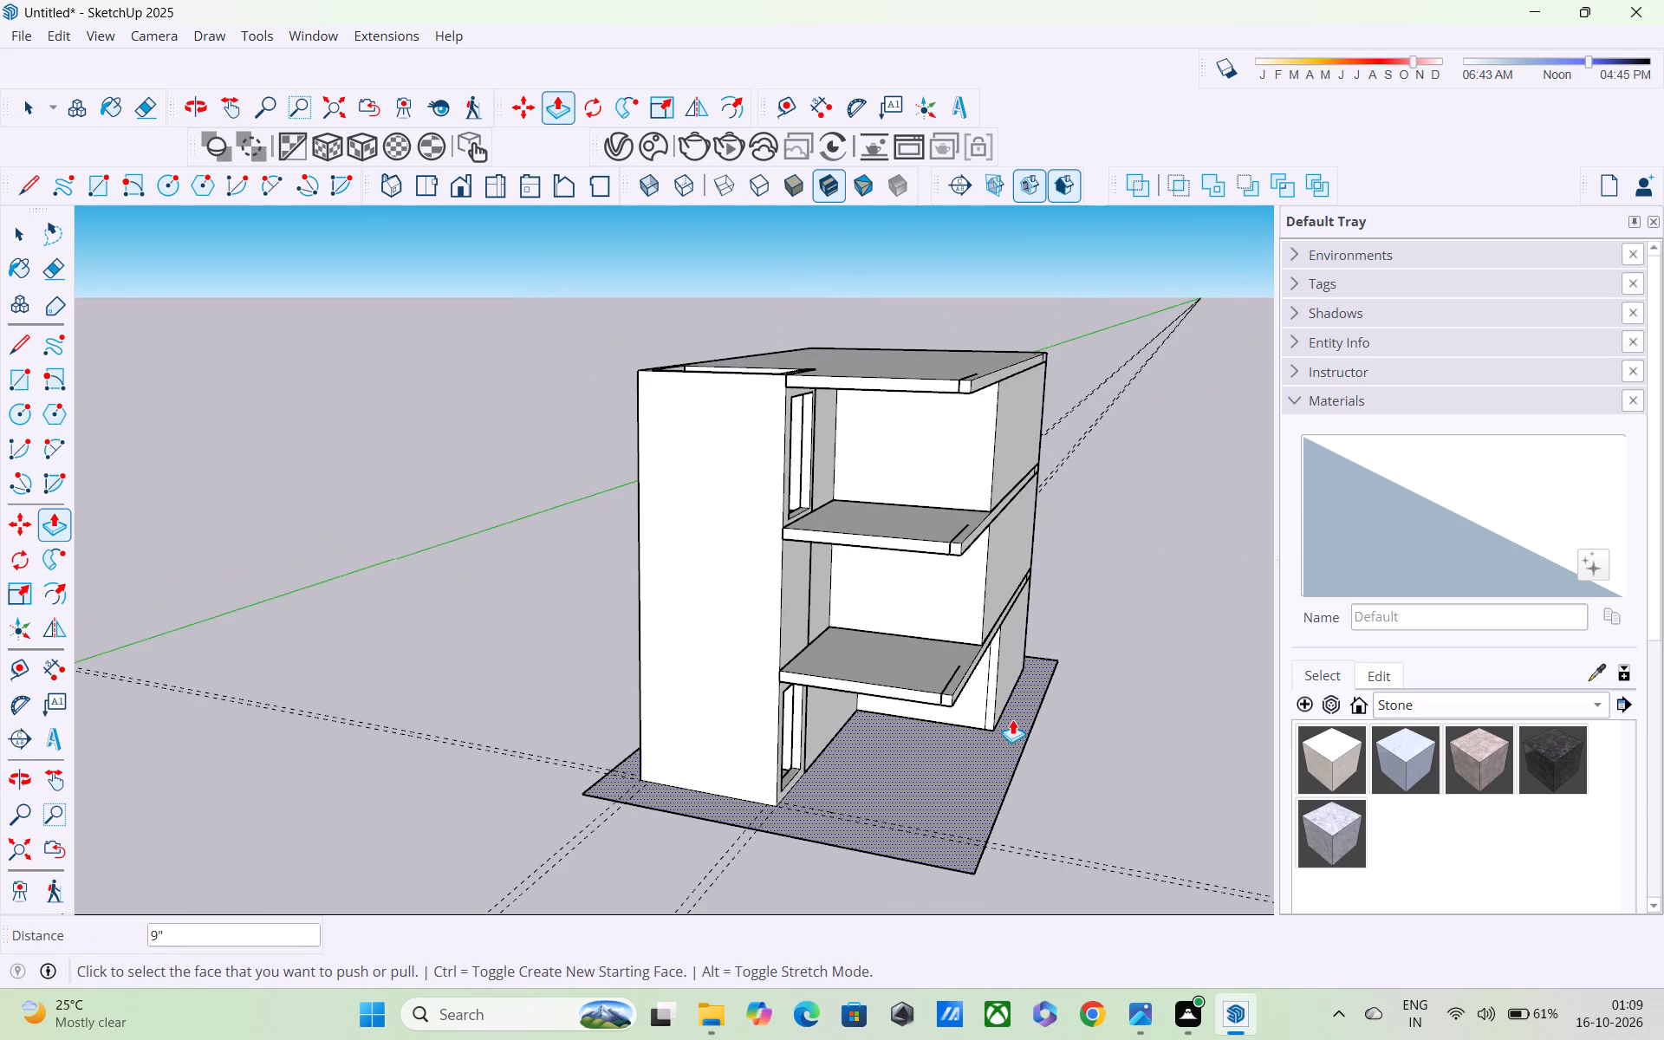
pyautogui.moveTo(1010, 716); pyautogui.dragTo(908, 666, button='middle')
pyautogui.scroll(-1, 907, 666)
pyautogui.scroll(7, 906, 666)
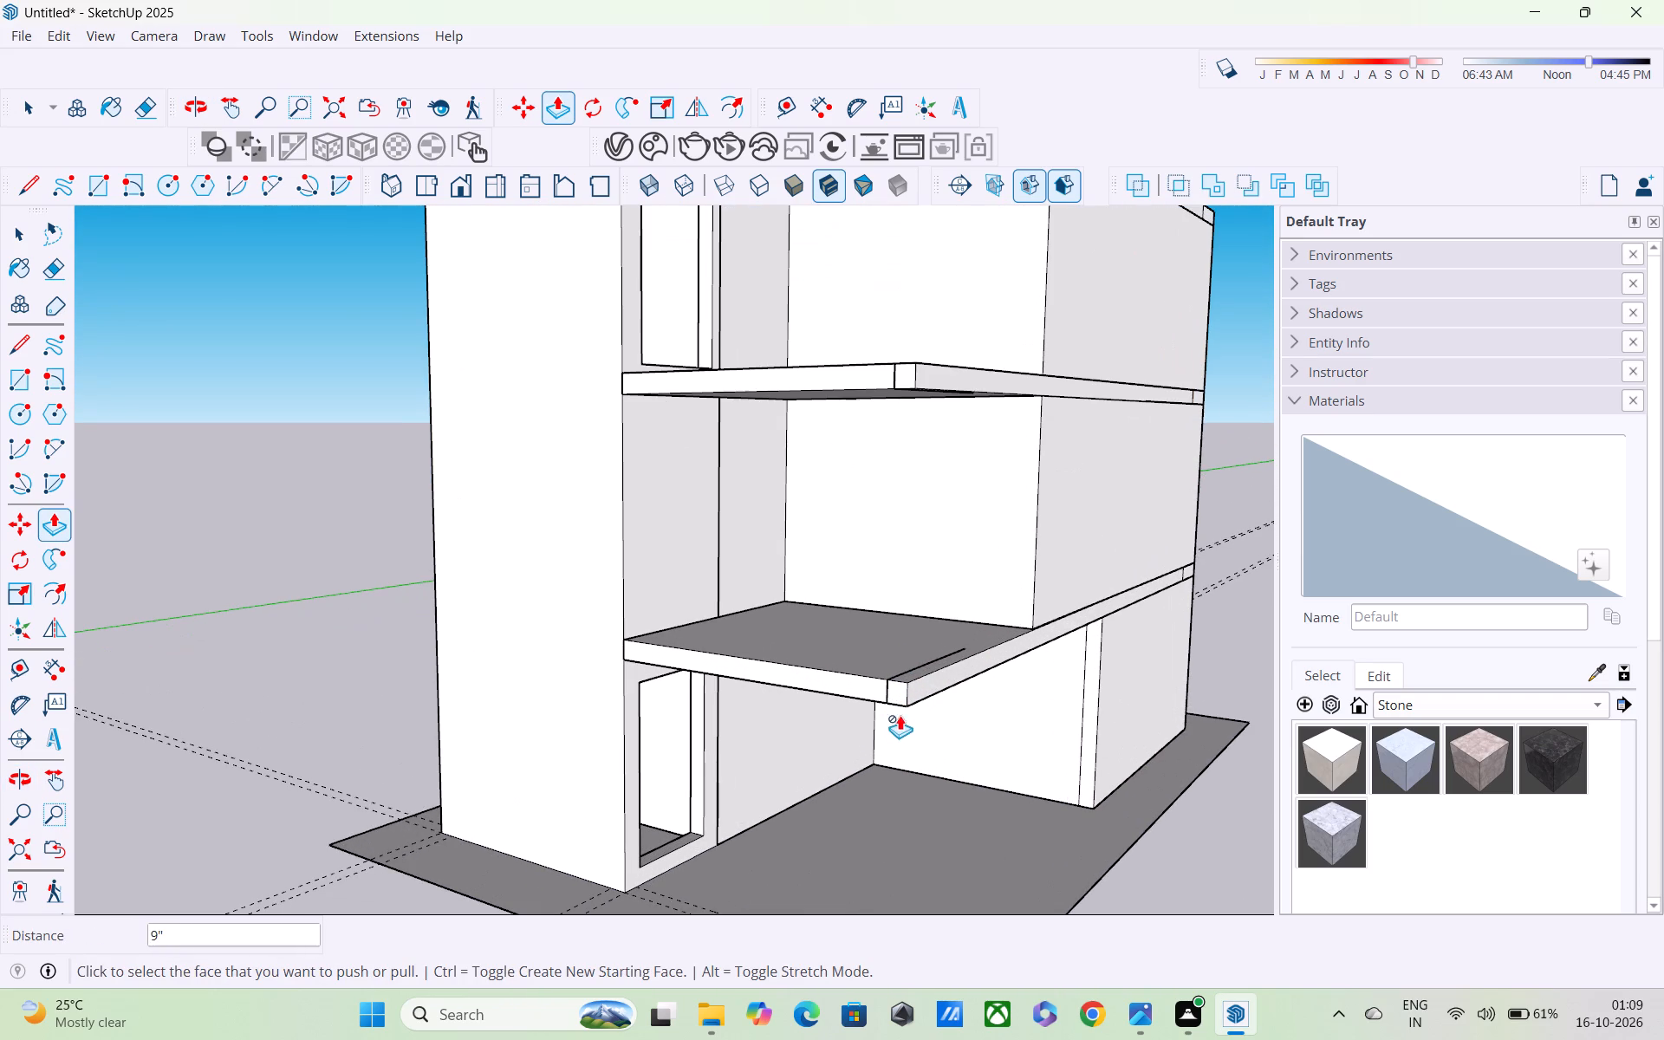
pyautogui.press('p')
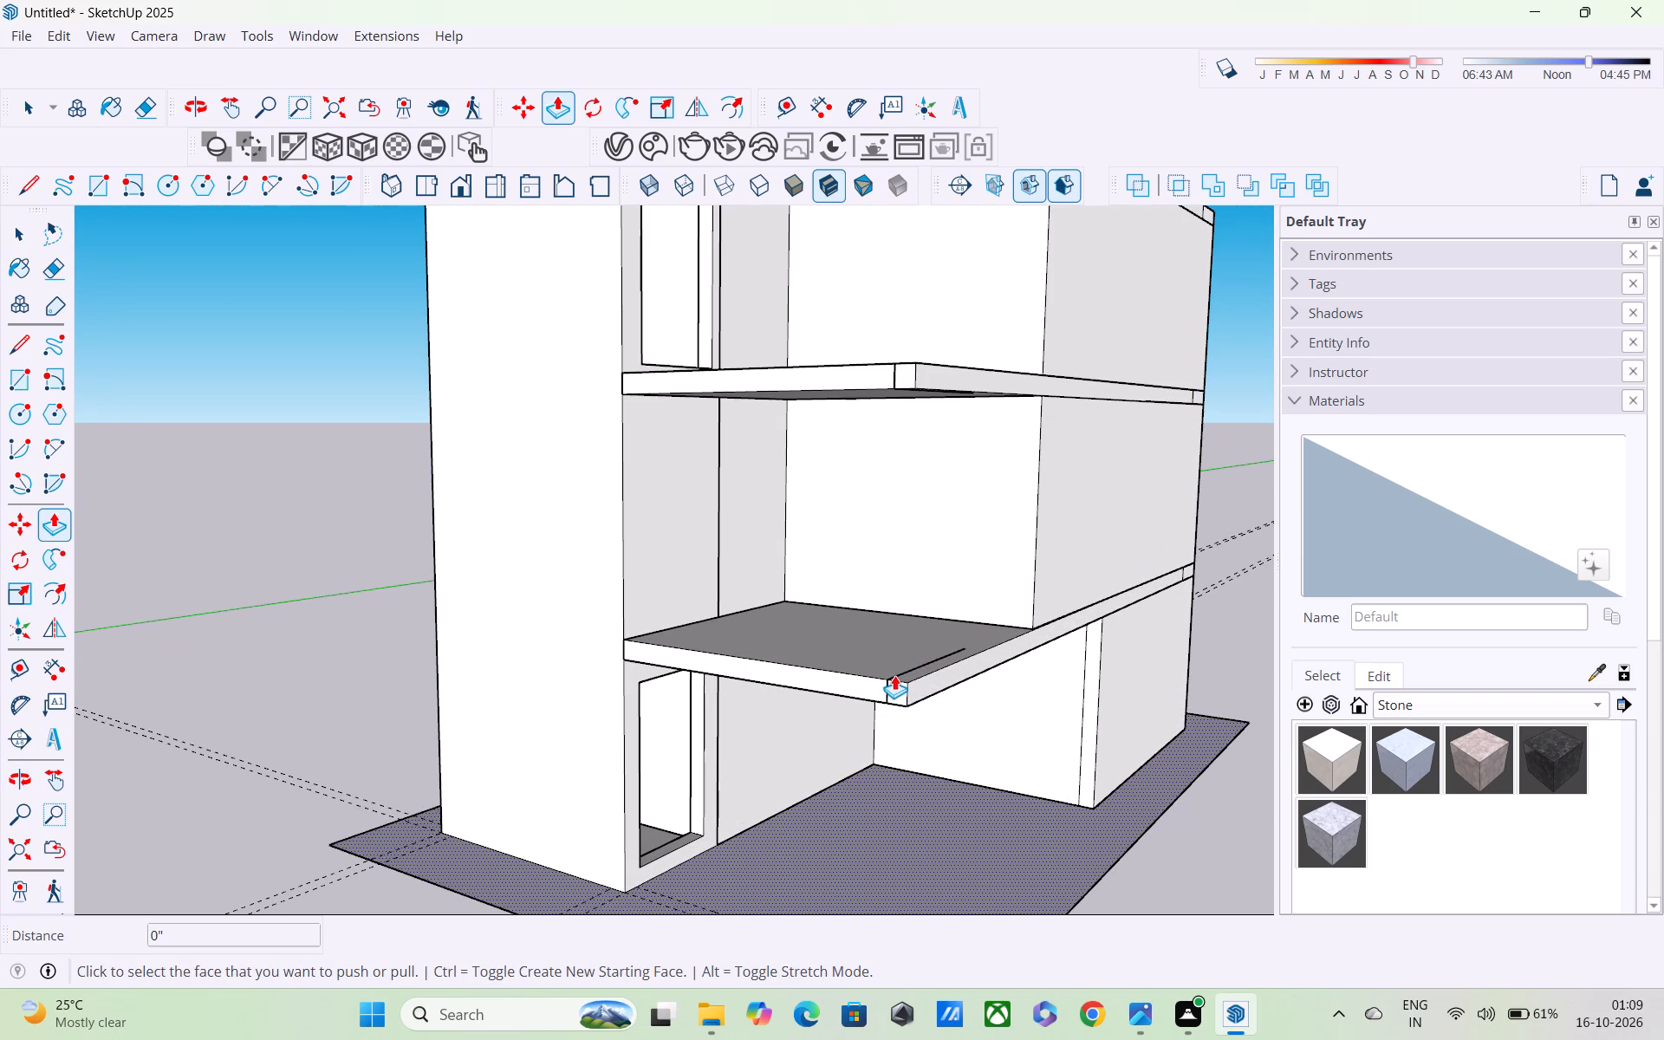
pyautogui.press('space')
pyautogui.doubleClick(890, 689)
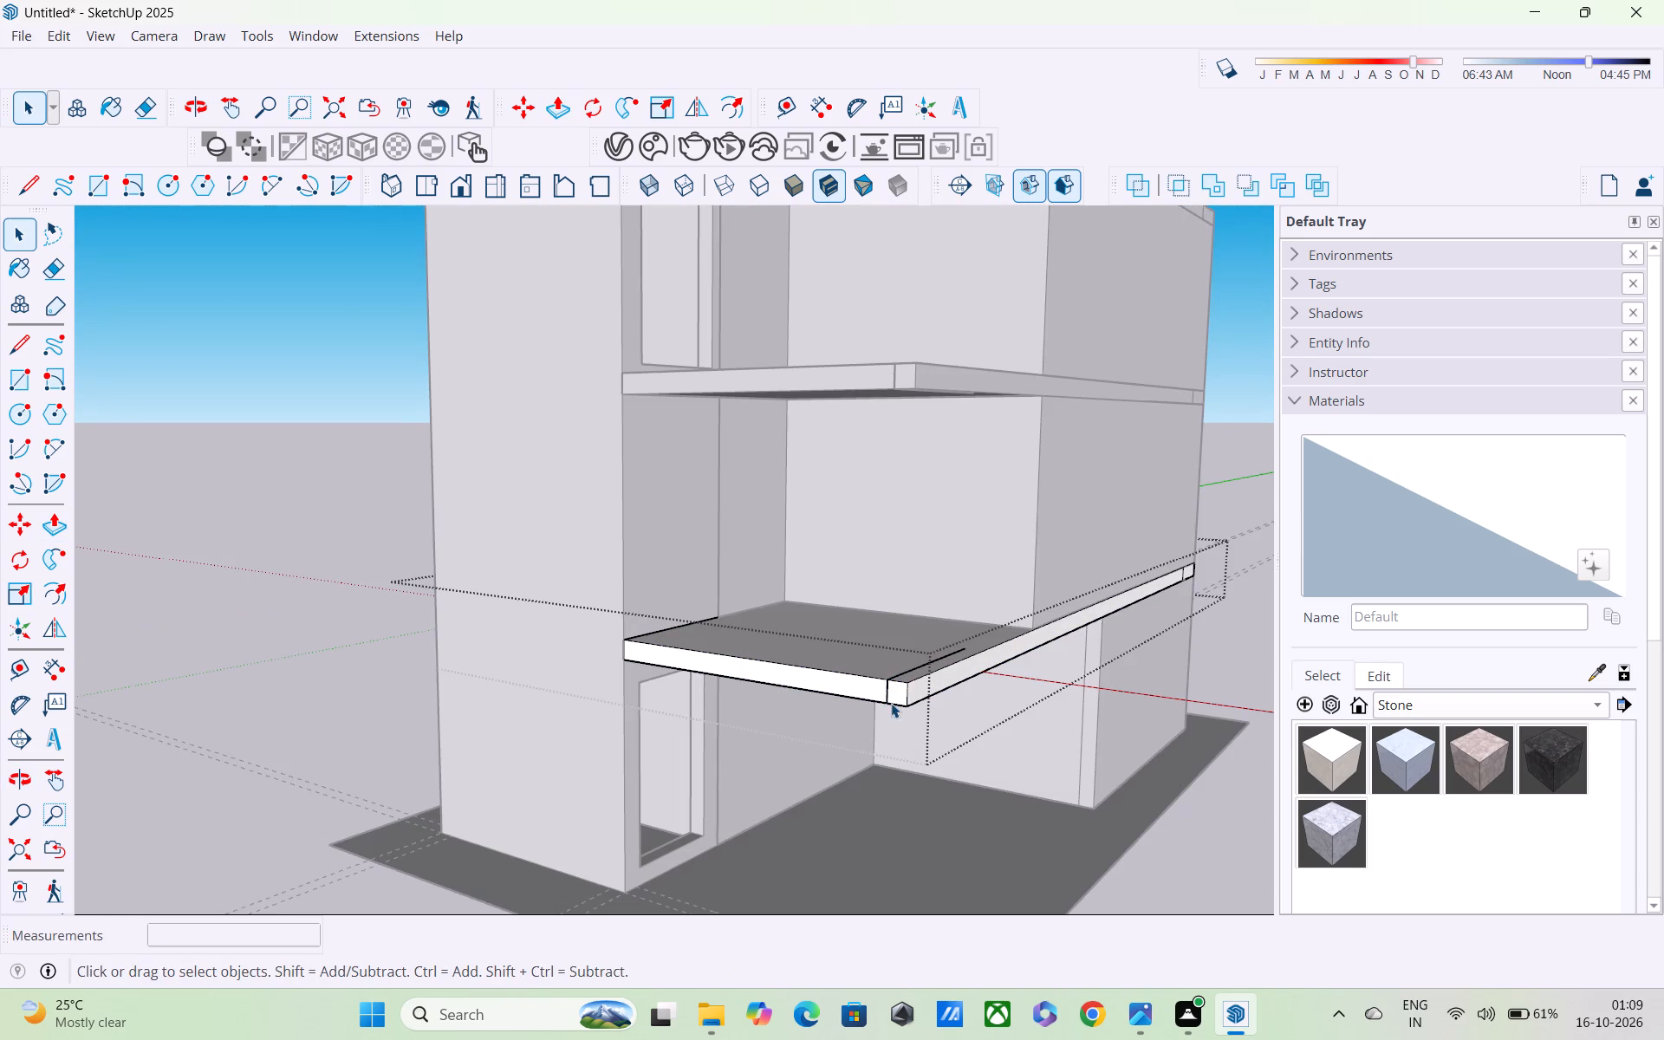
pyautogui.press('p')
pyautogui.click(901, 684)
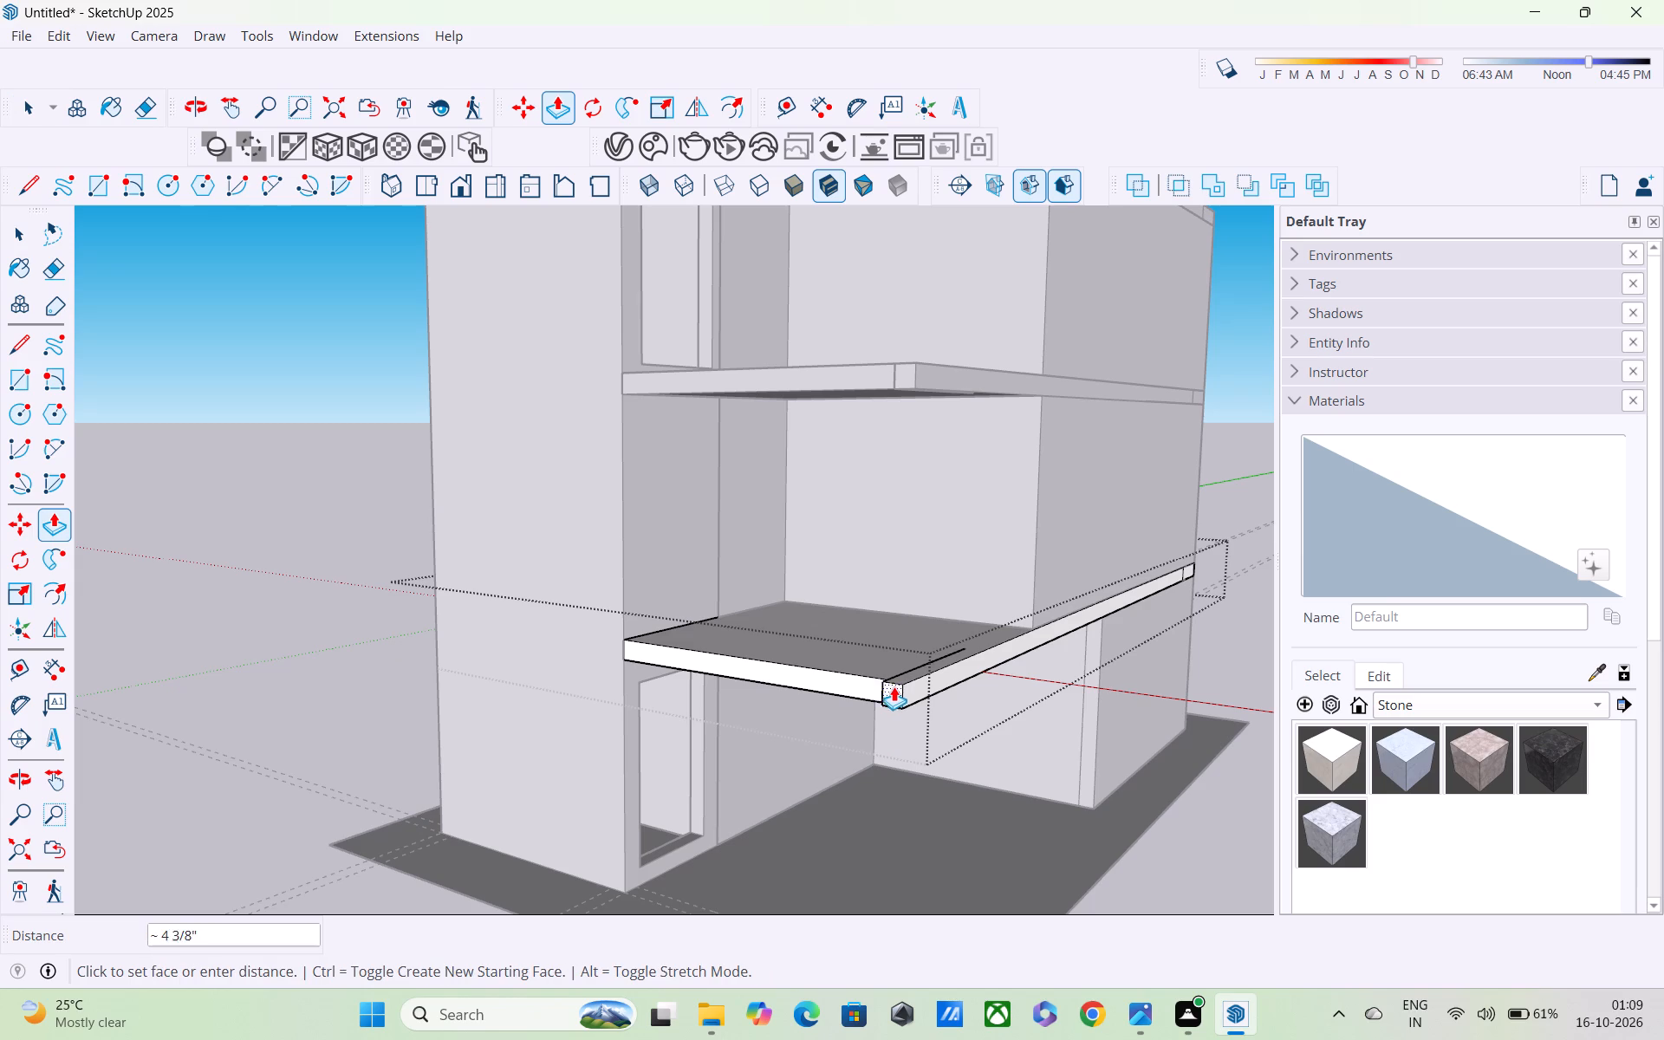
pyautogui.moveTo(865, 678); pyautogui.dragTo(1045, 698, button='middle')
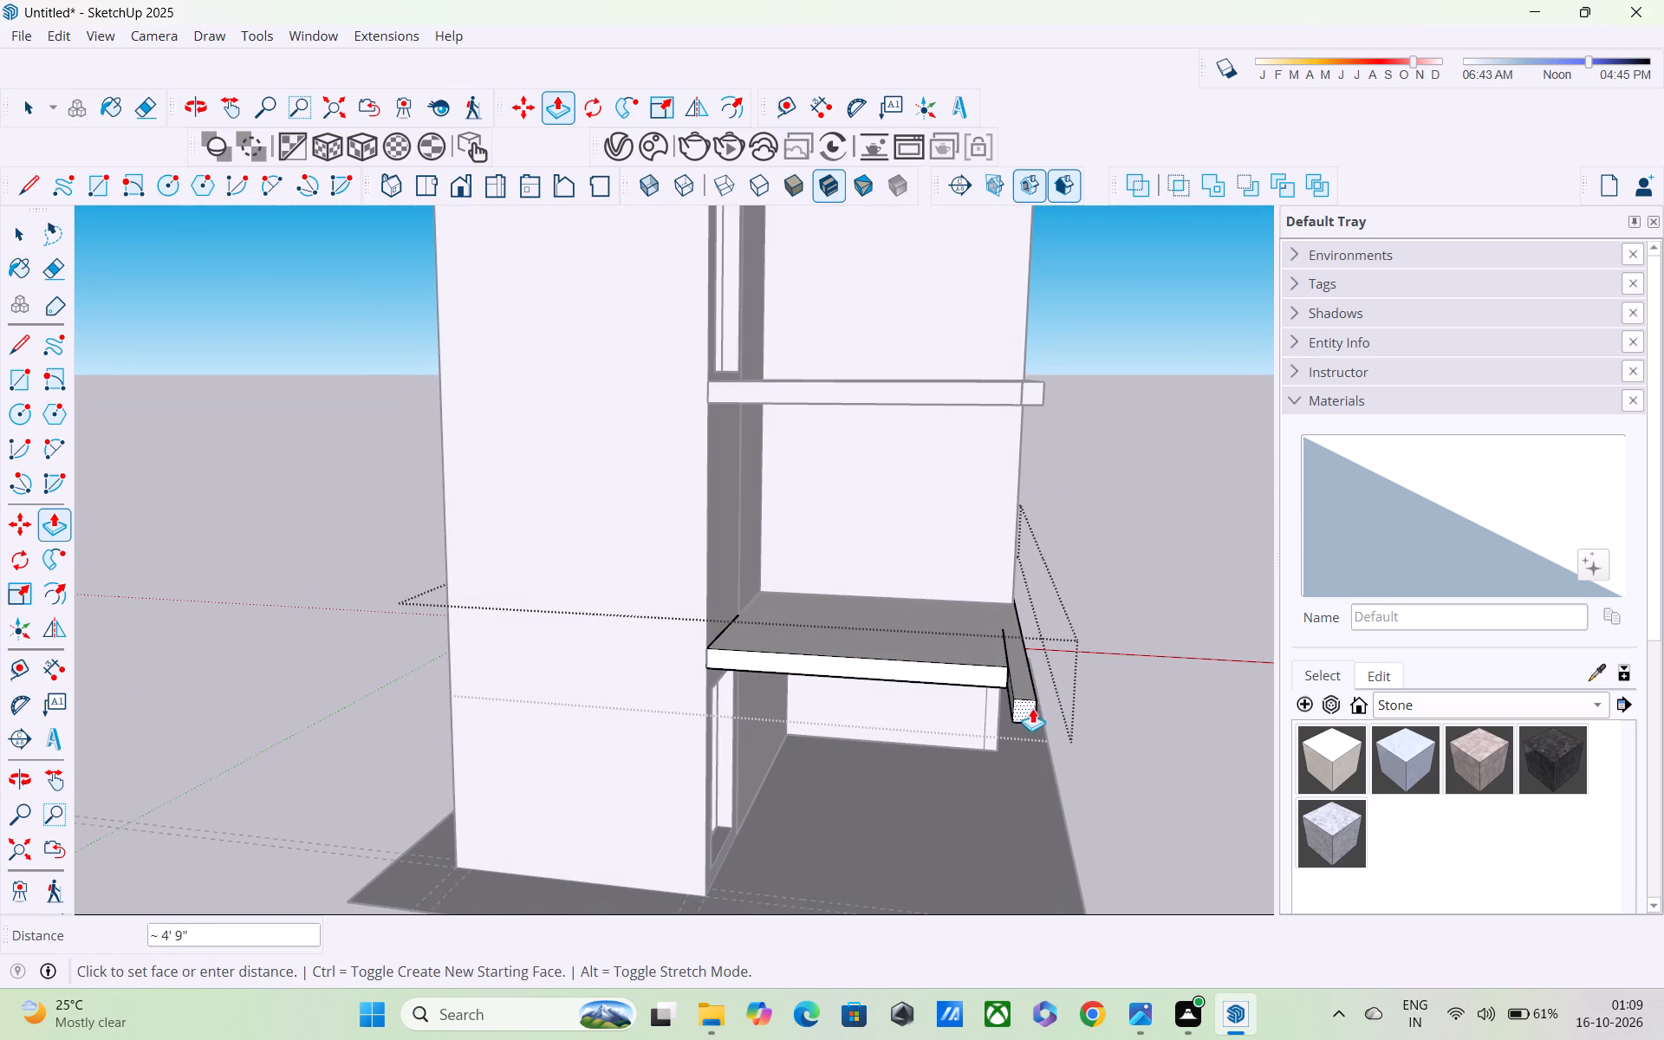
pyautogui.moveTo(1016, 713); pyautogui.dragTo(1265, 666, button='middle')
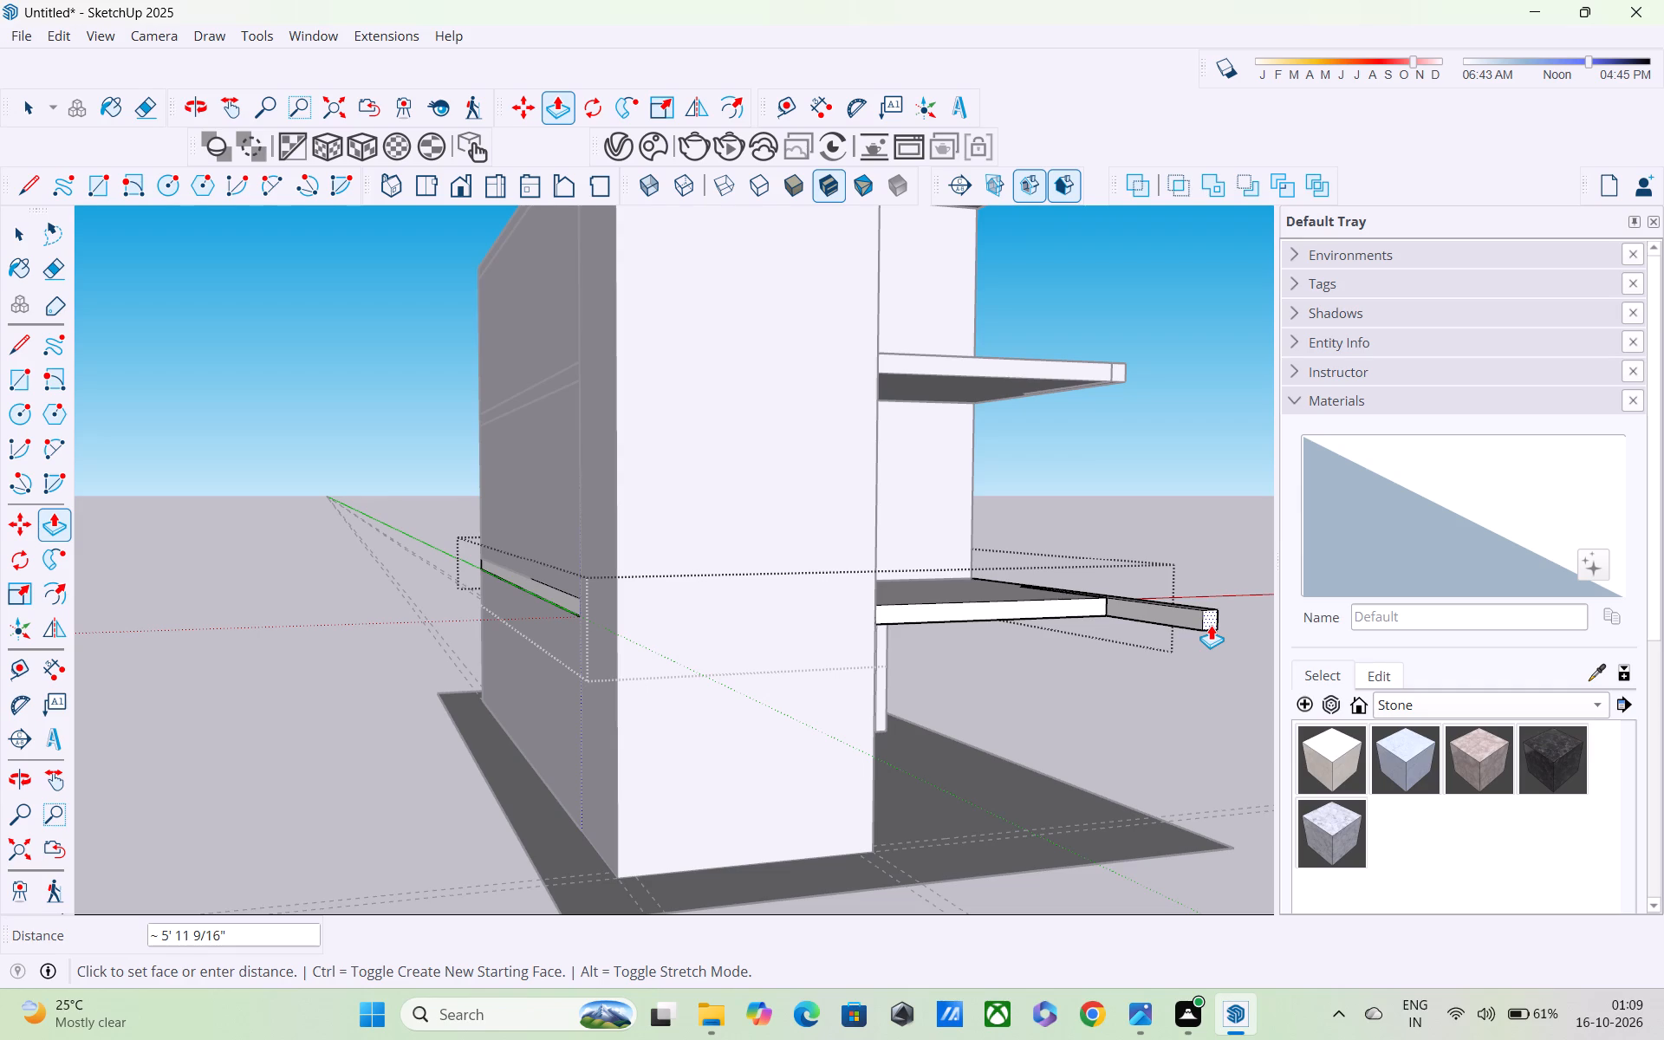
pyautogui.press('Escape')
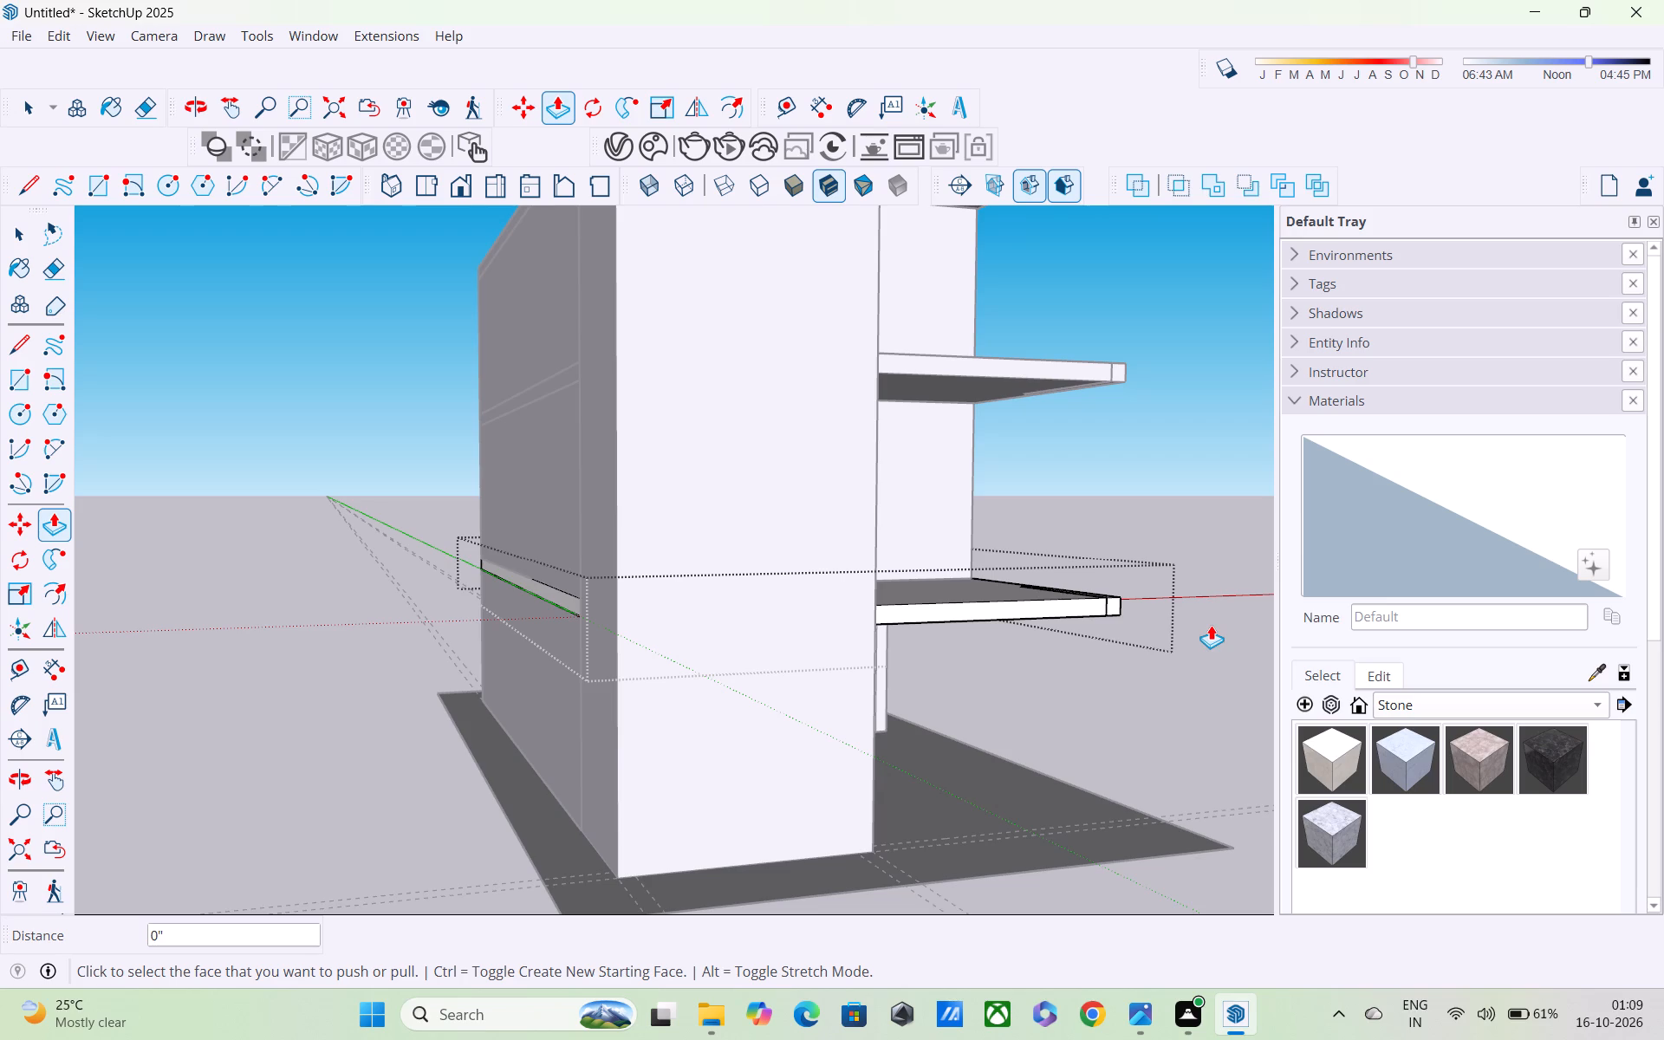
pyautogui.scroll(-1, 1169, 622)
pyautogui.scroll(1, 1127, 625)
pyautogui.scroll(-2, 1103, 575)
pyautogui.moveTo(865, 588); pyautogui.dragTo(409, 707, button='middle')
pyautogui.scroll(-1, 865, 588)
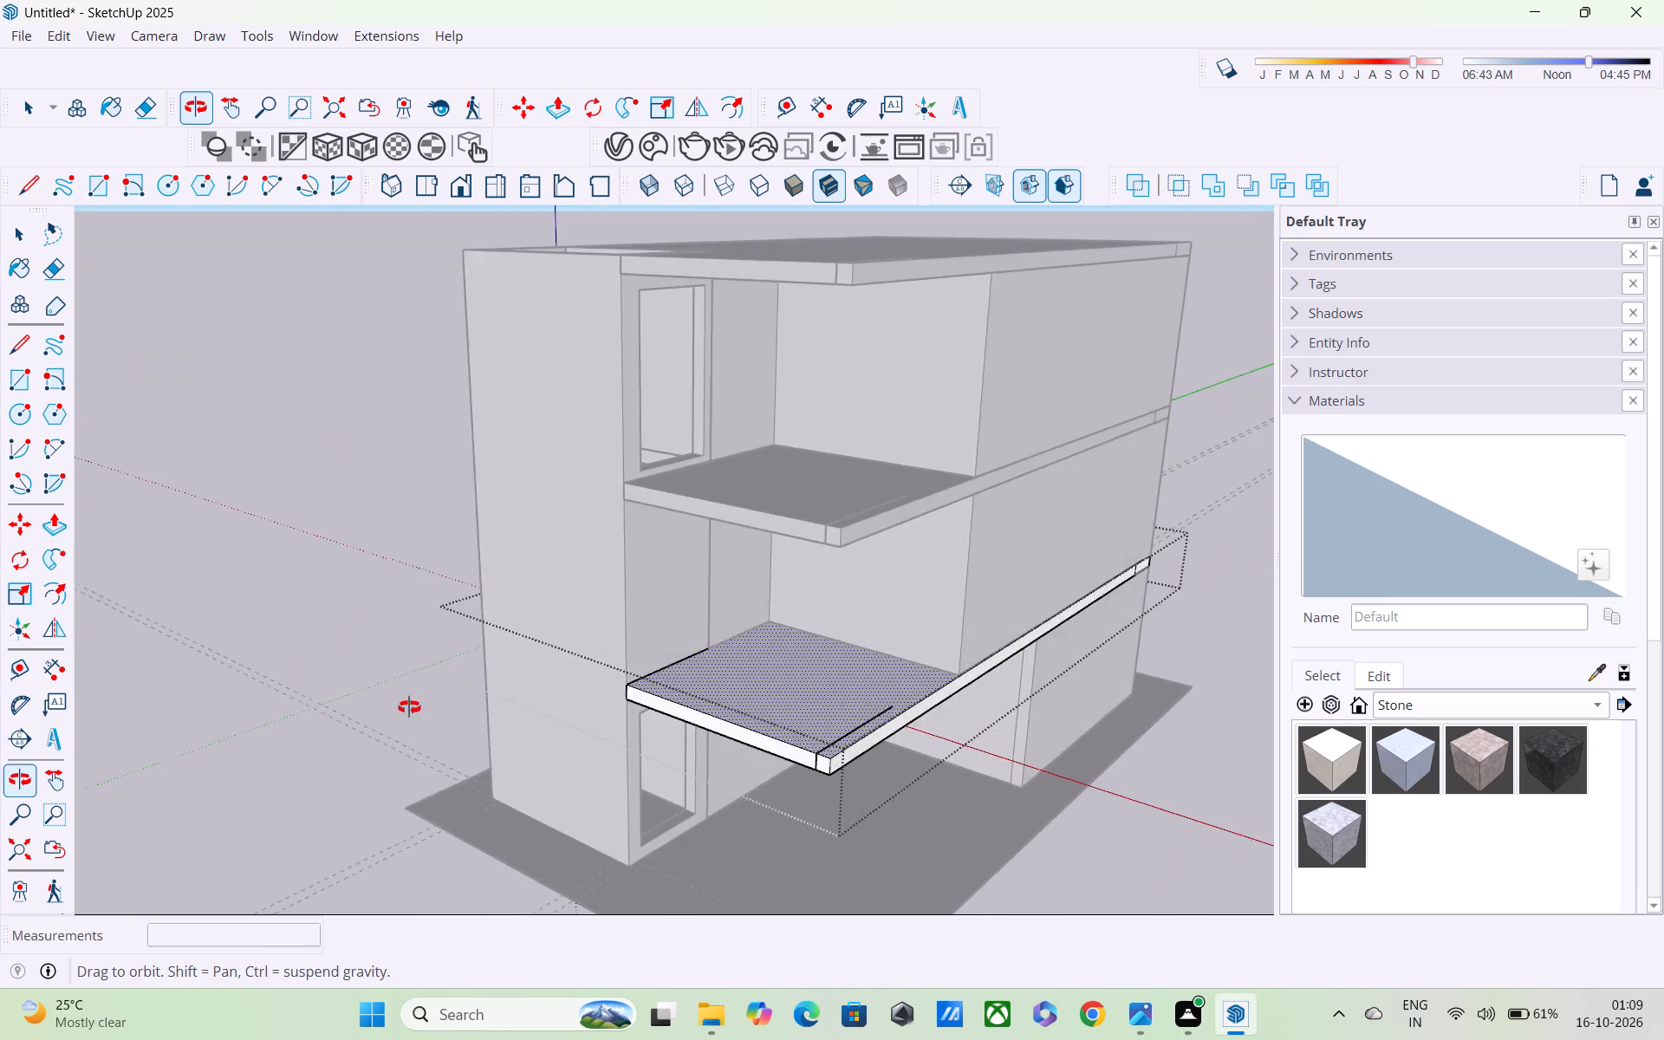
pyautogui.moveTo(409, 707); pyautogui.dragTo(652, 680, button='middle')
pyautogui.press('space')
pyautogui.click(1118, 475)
# Examine the full-height front face of the bay wall, from its base to its top.
pyautogui.moveTo(1109, 541); pyautogui.dragTo(1115, 452, button='middle')
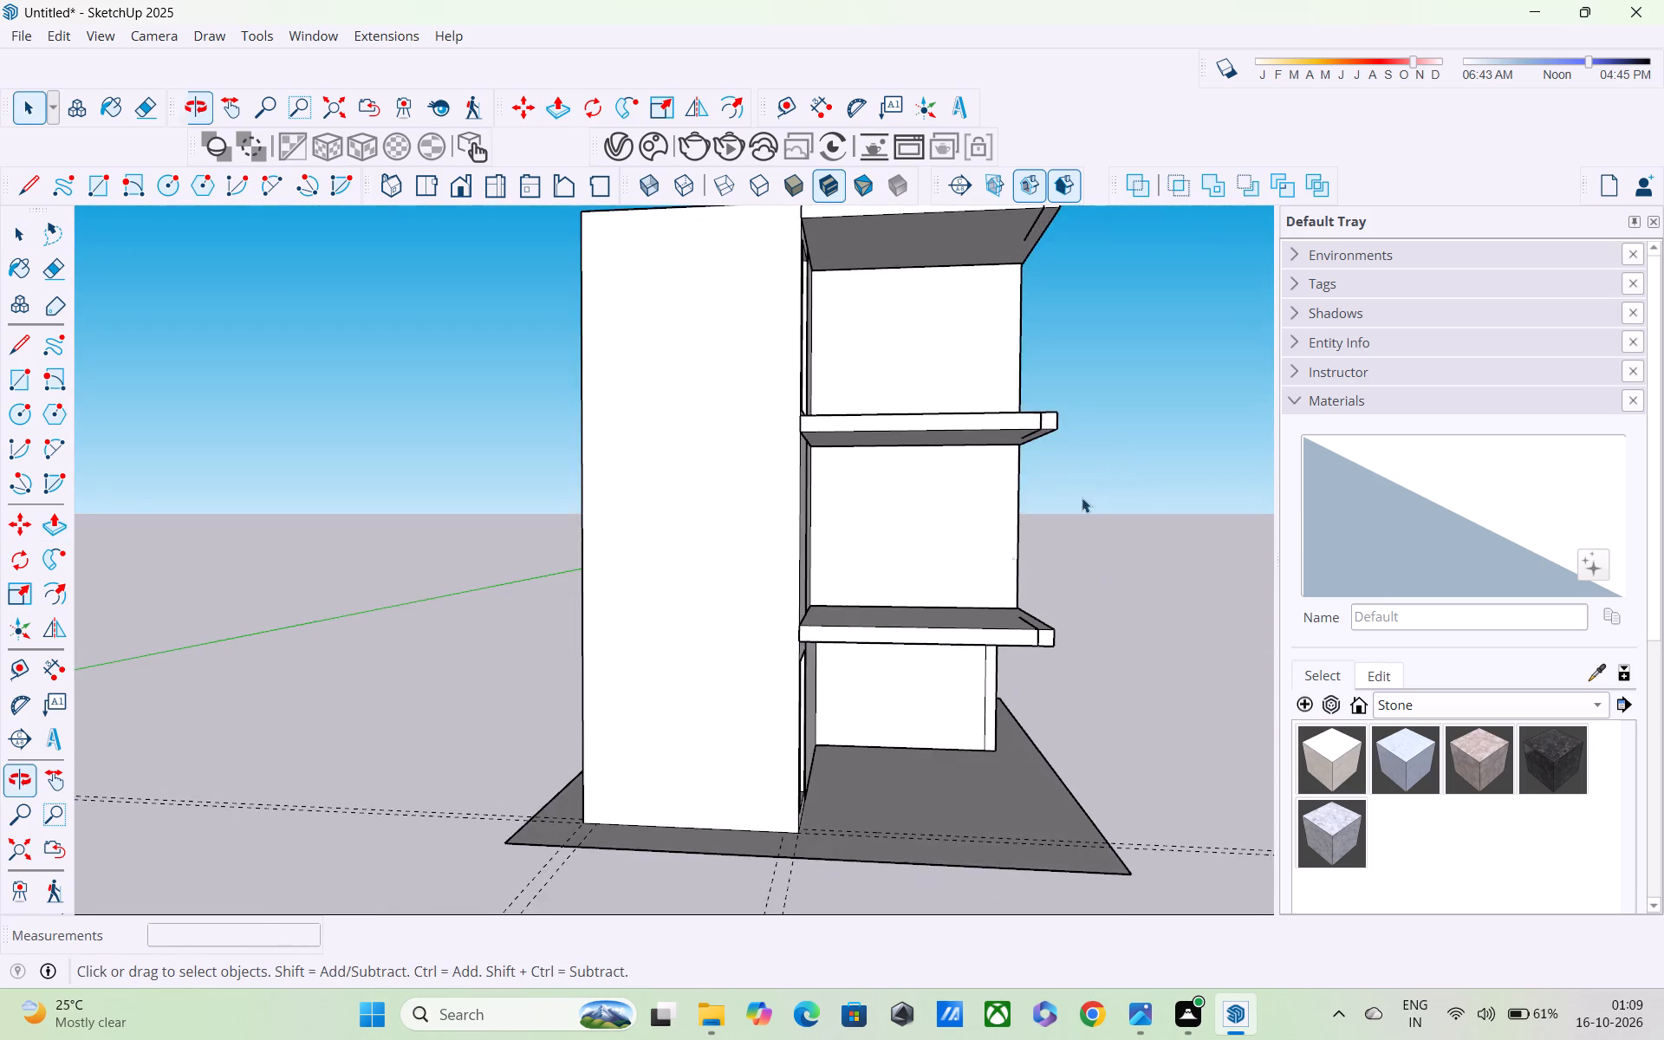
pyautogui.scroll(3, 894, 614)
pyautogui.scroll(-3, 894, 614)
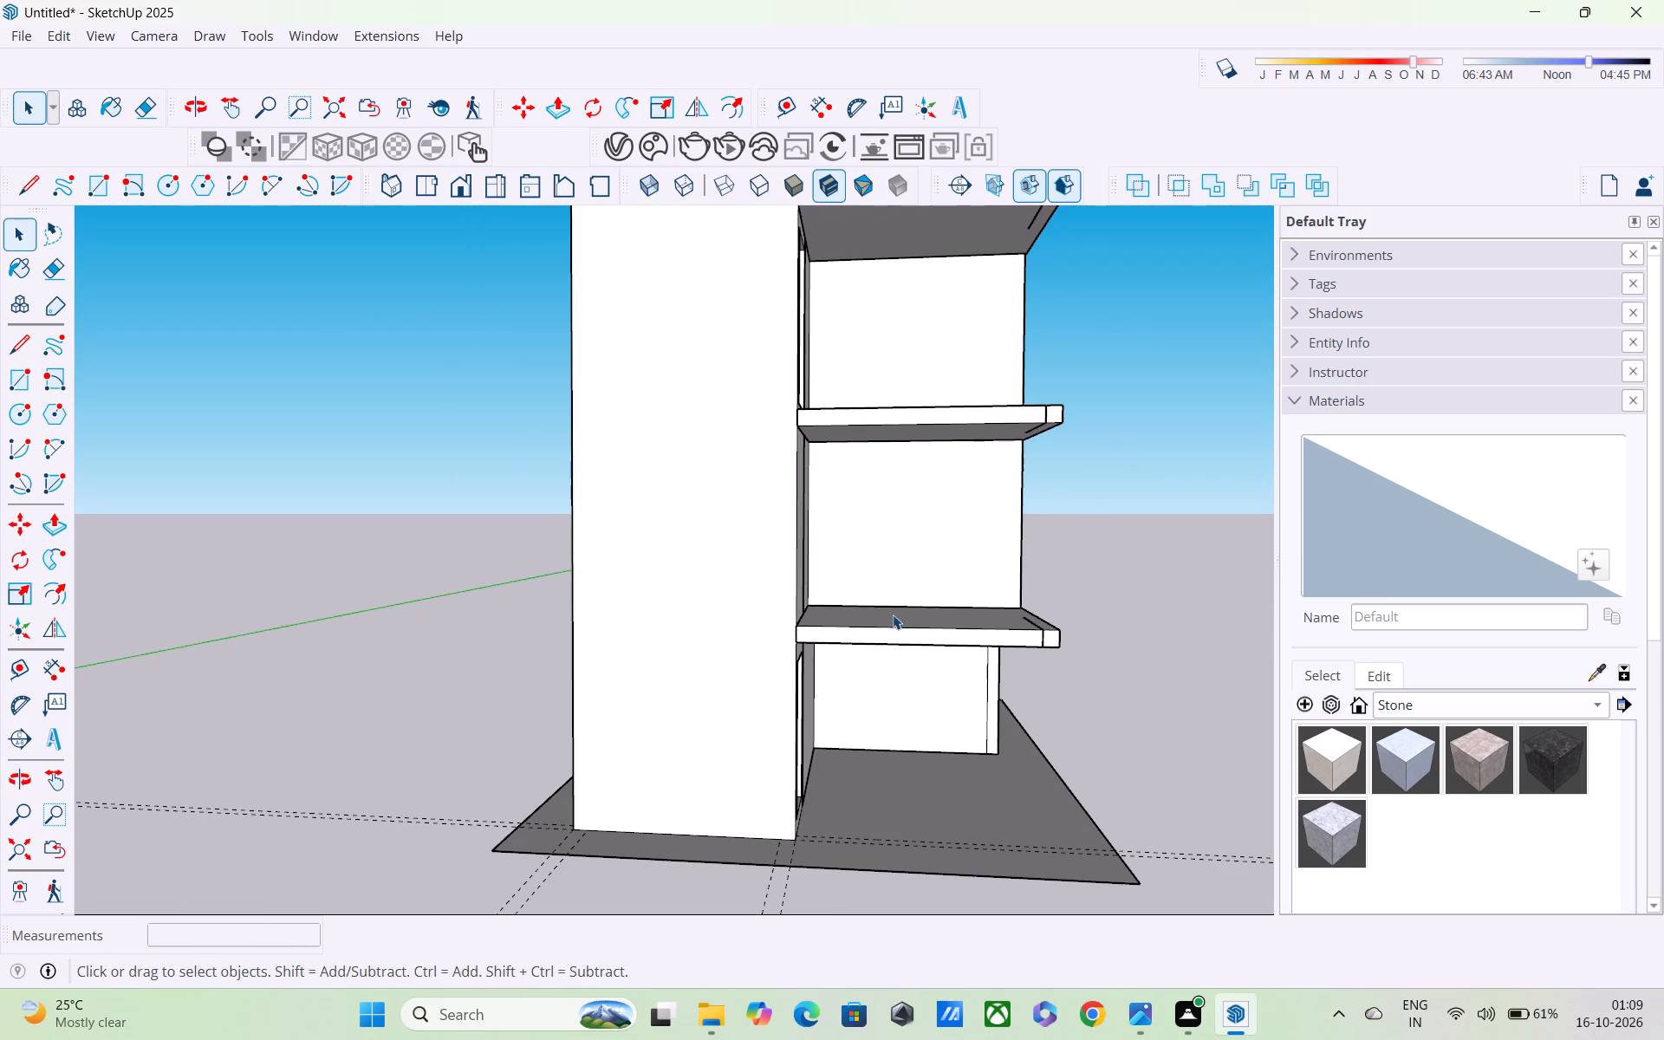
pyautogui.scroll(1, 893, 614)
pyautogui.click(641, 533)
pyautogui.moveTo(651, 540); pyautogui.dragTo(747, 568, button='middle')
pyautogui.scroll(-3, 748, 564)
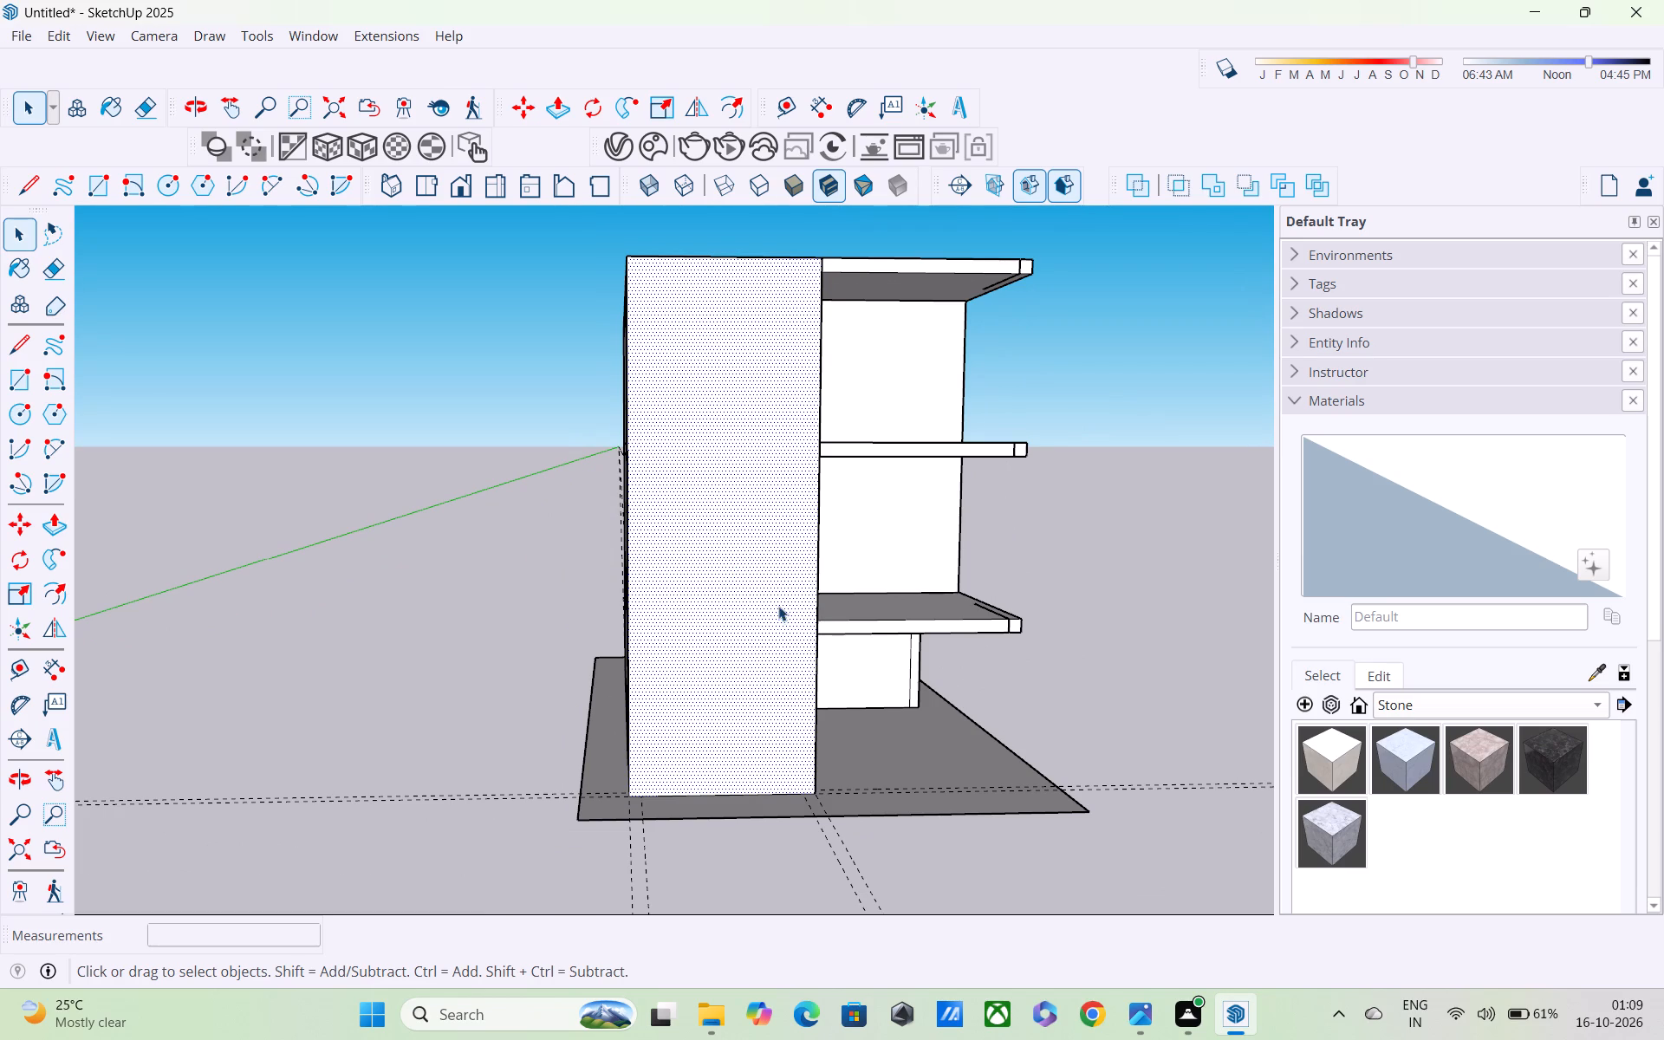
pyautogui.click(491, 616)
pyautogui.moveTo(671, 692); pyautogui.dragTo(660, 661, button='middle')
pyautogui.scroll(3, 670, 674)
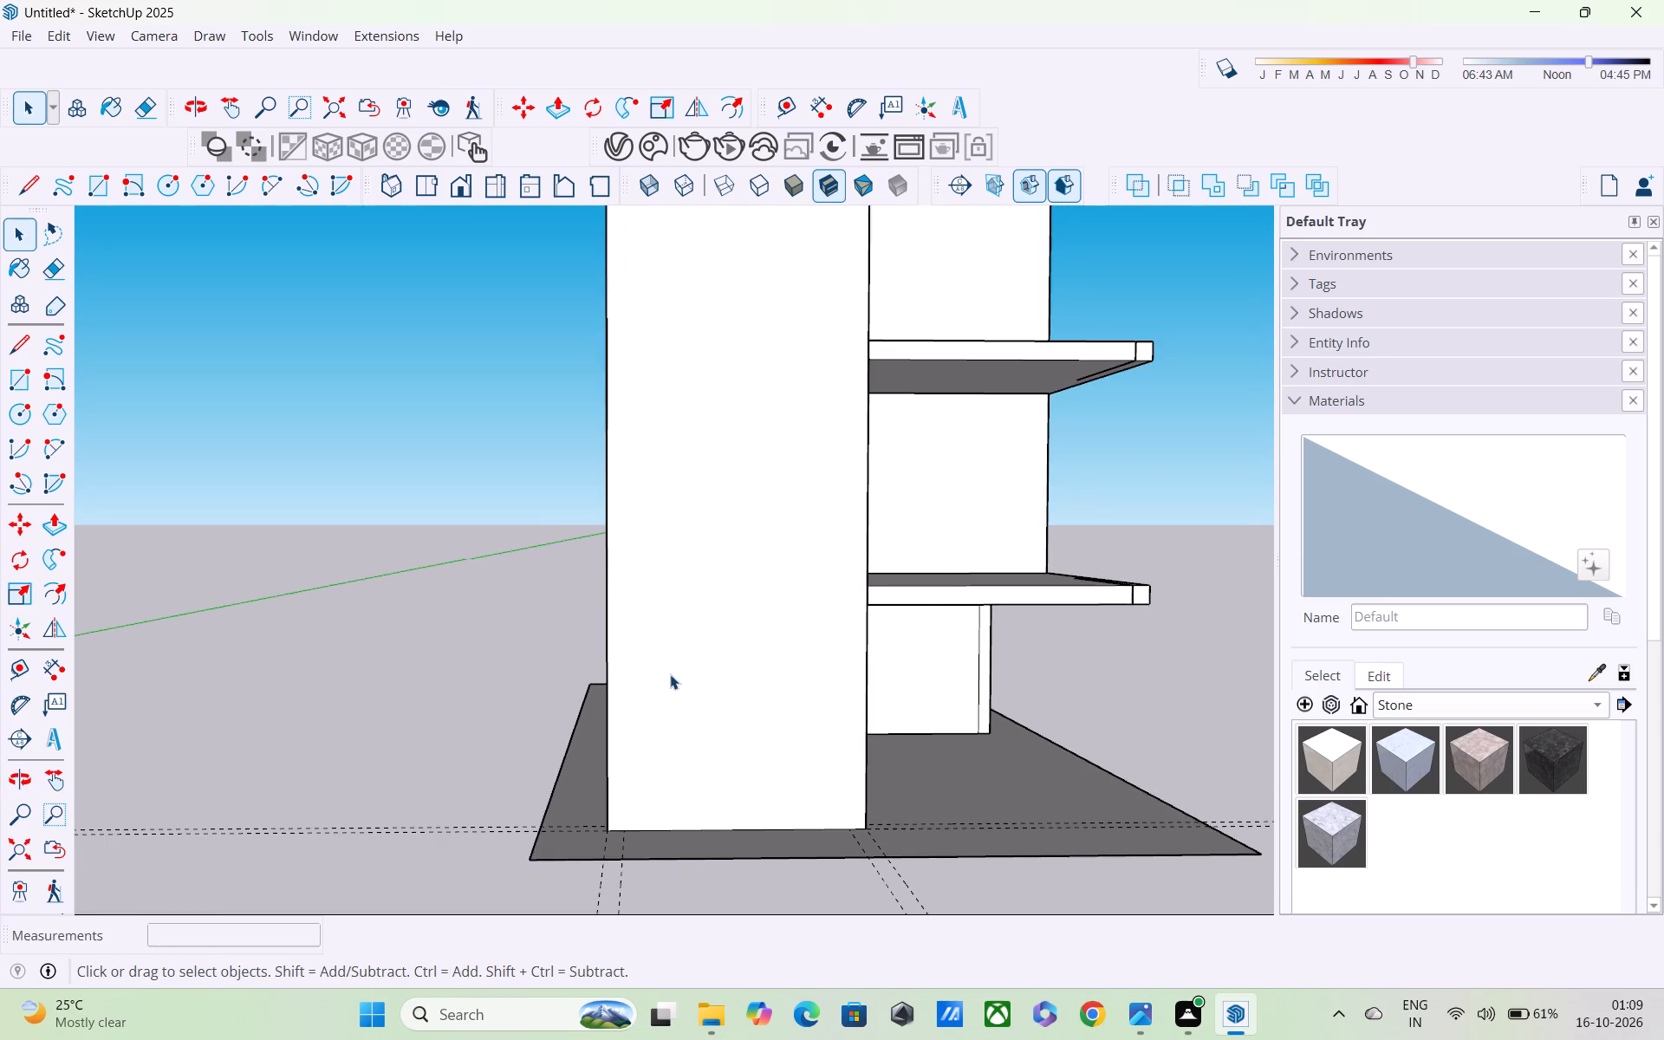
pyautogui.scroll(-2, 685, 695)
pyautogui.moveTo(693, 710); pyautogui.dragTo(686, 672, button='middle')
# Draw a 23' line along the base of the bay wall's front face, starting at its outer bottom corner.
pyautogui.press('l')
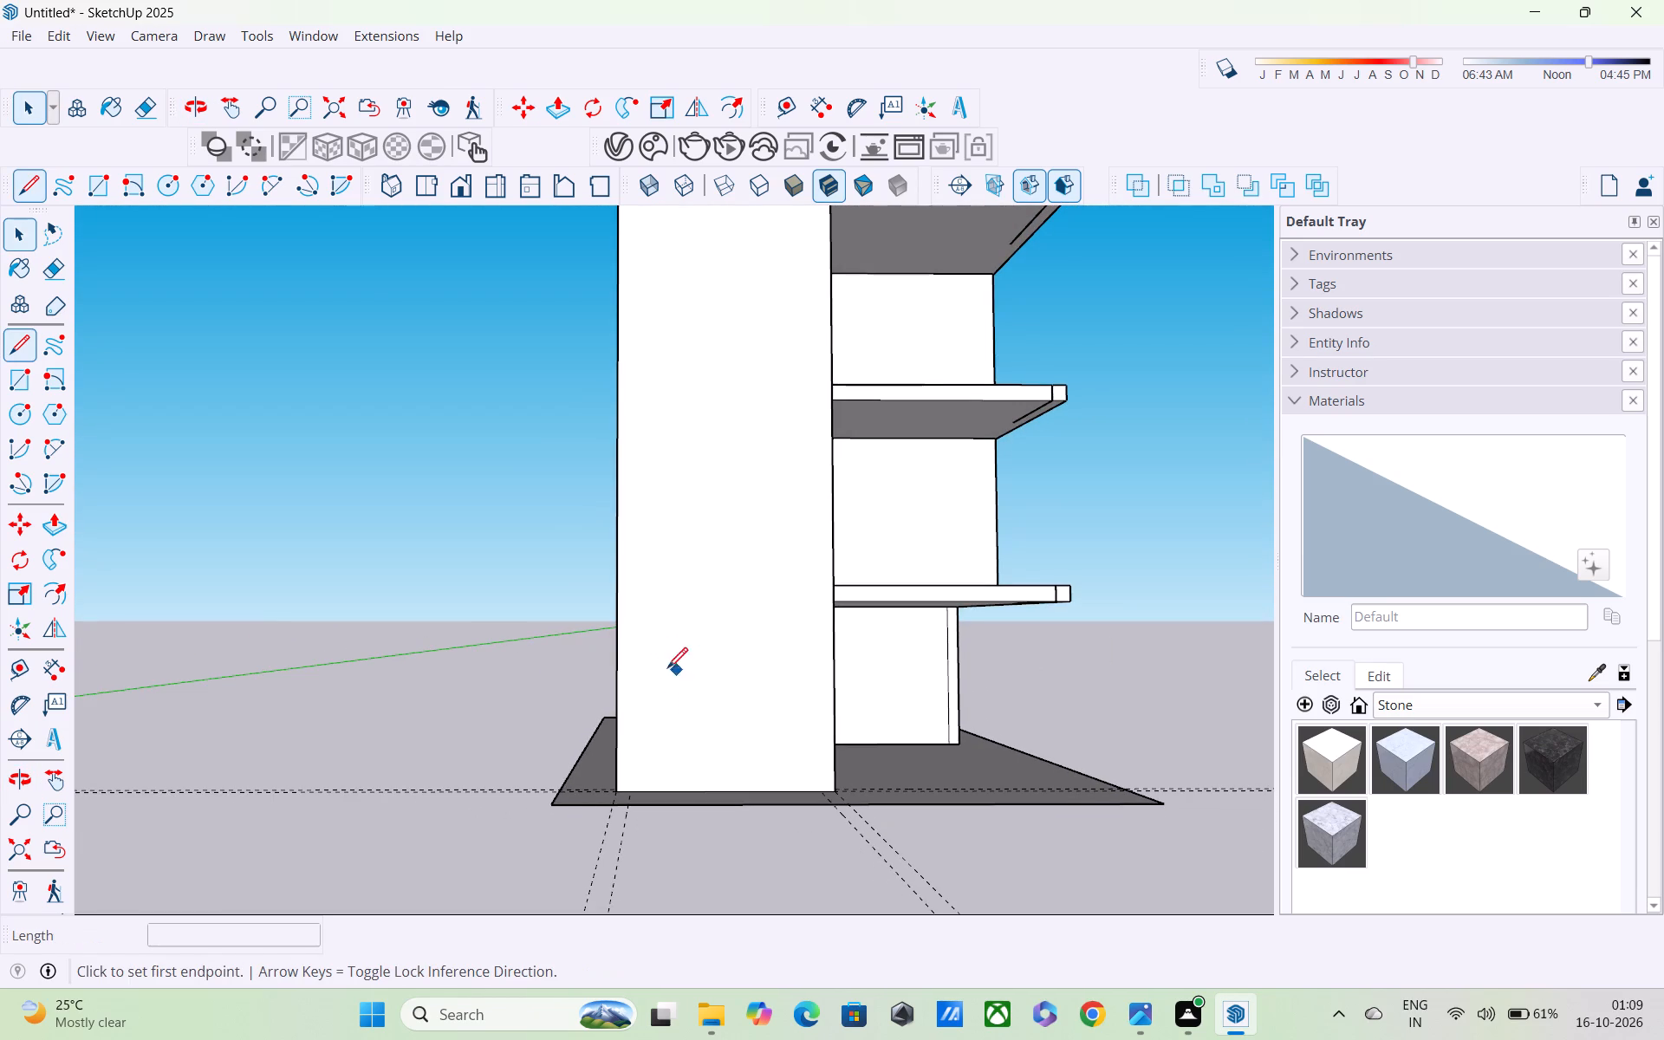
pyautogui.click(617, 790)
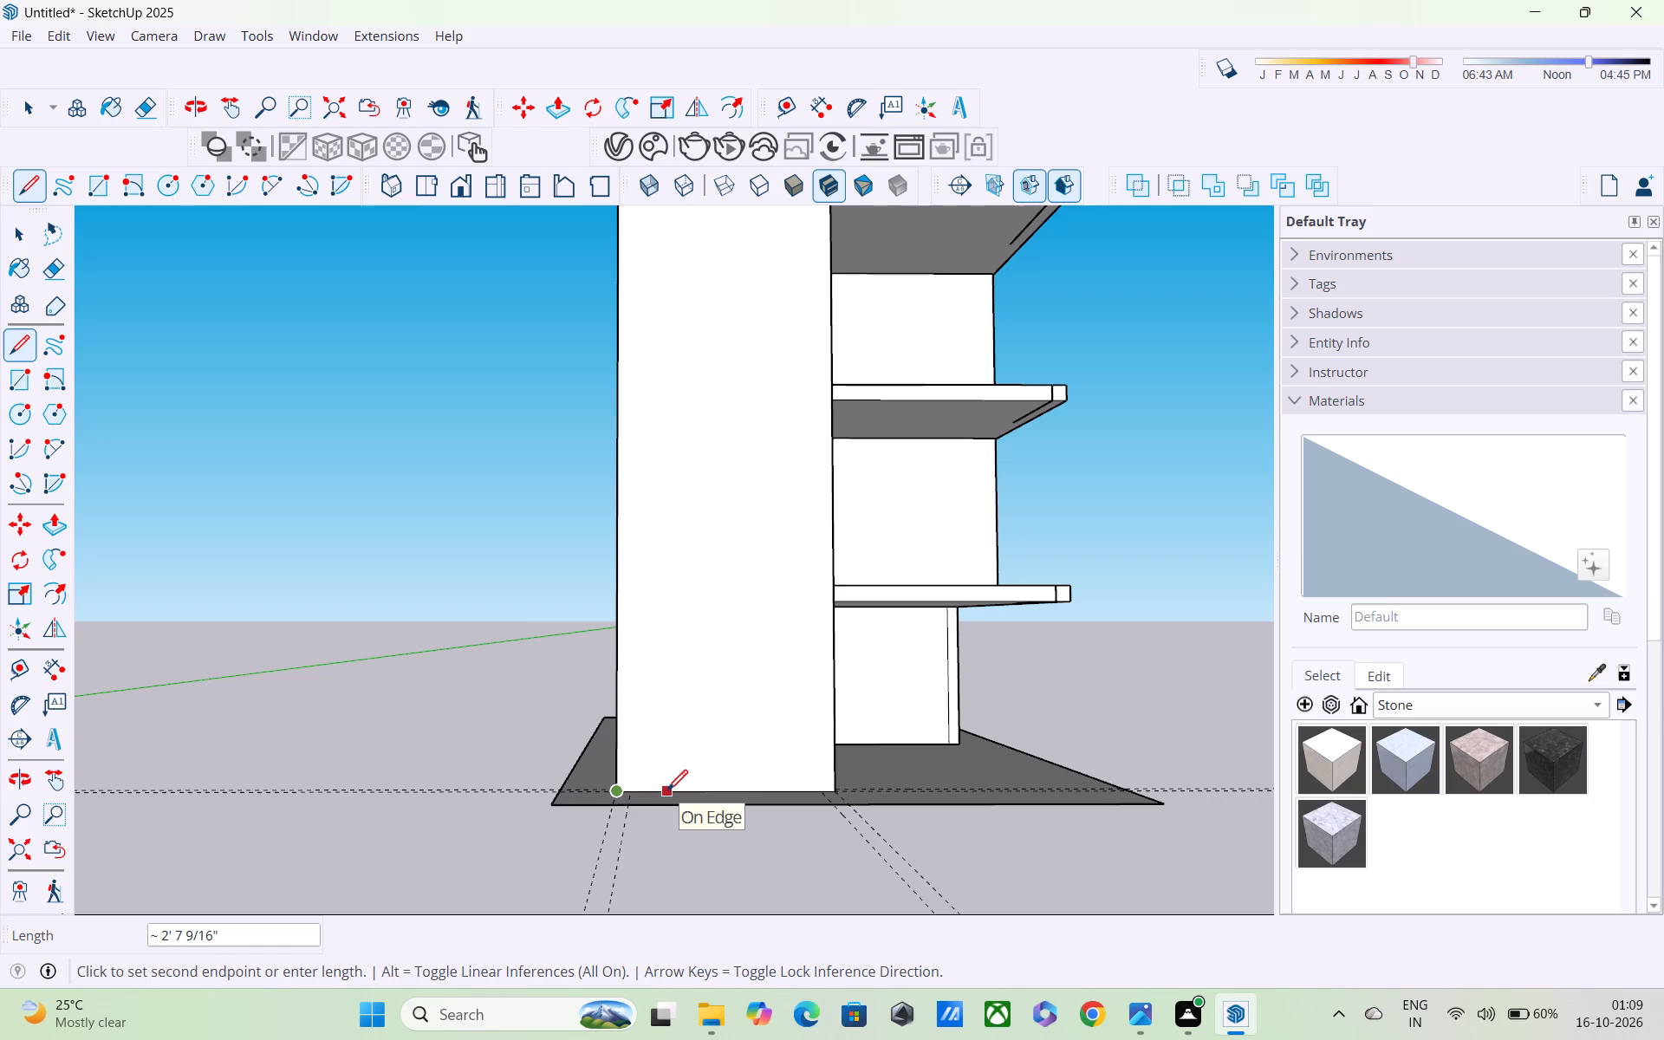
pyautogui.write("23'")
pyautogui.press('Return')
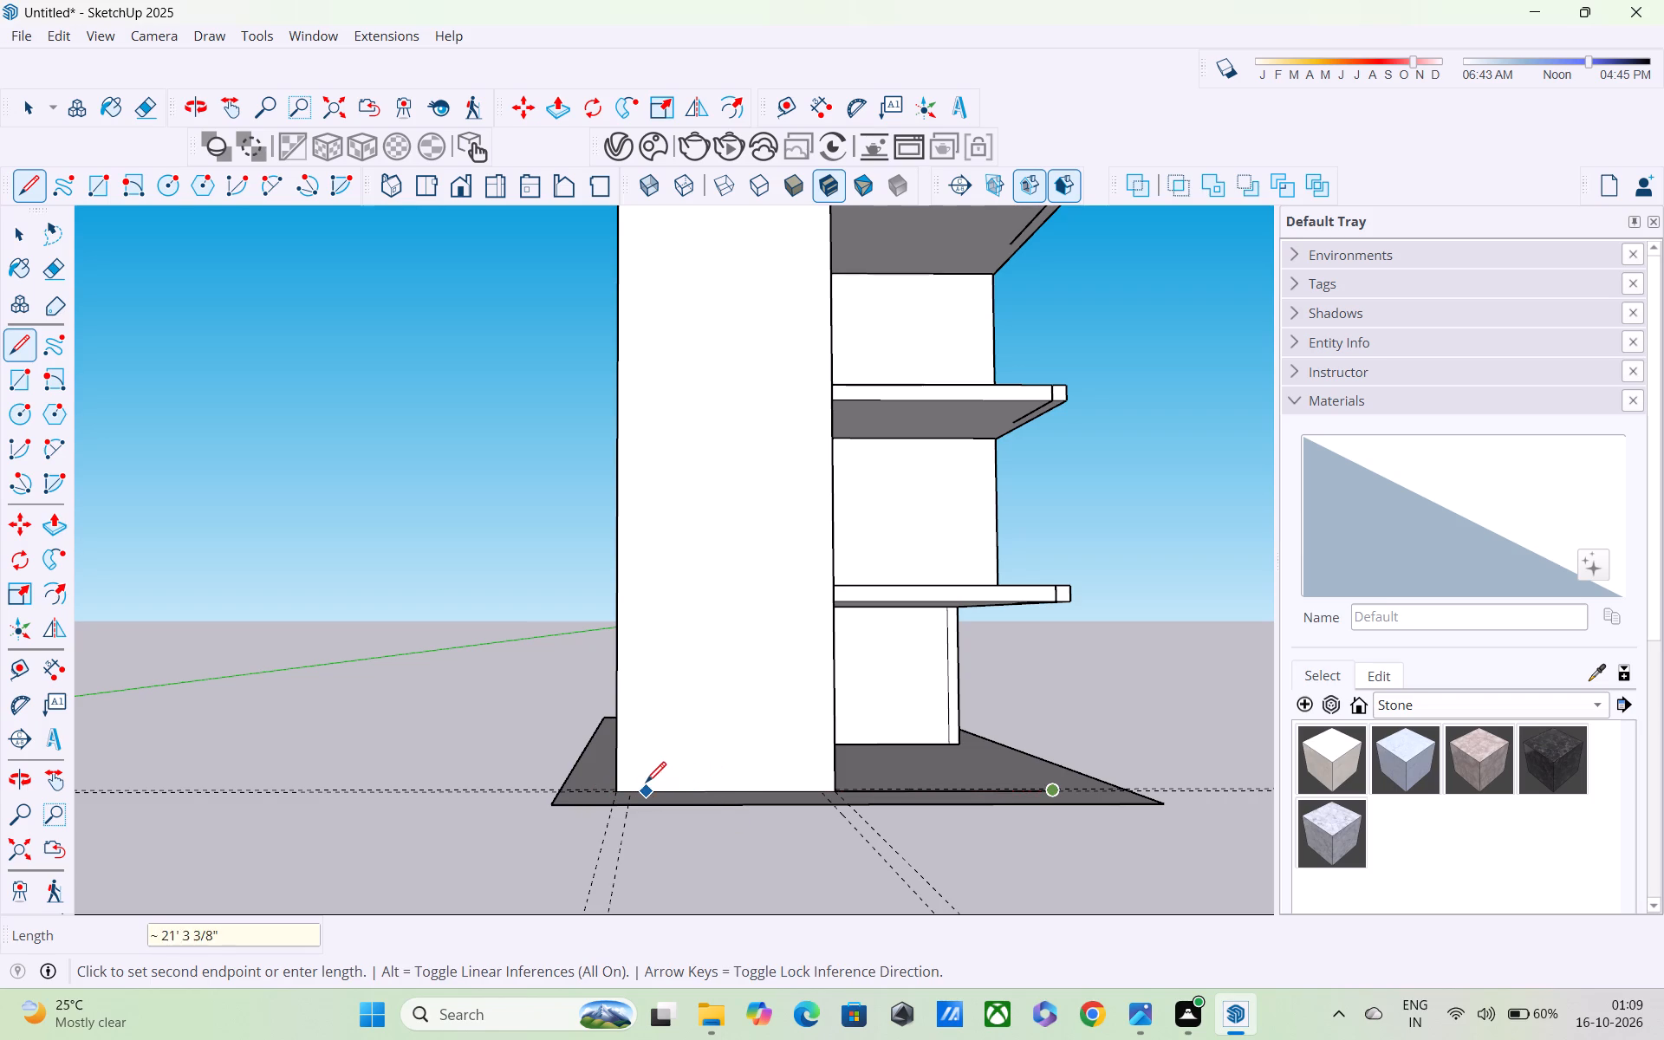
pyautogui.click(624, 789)
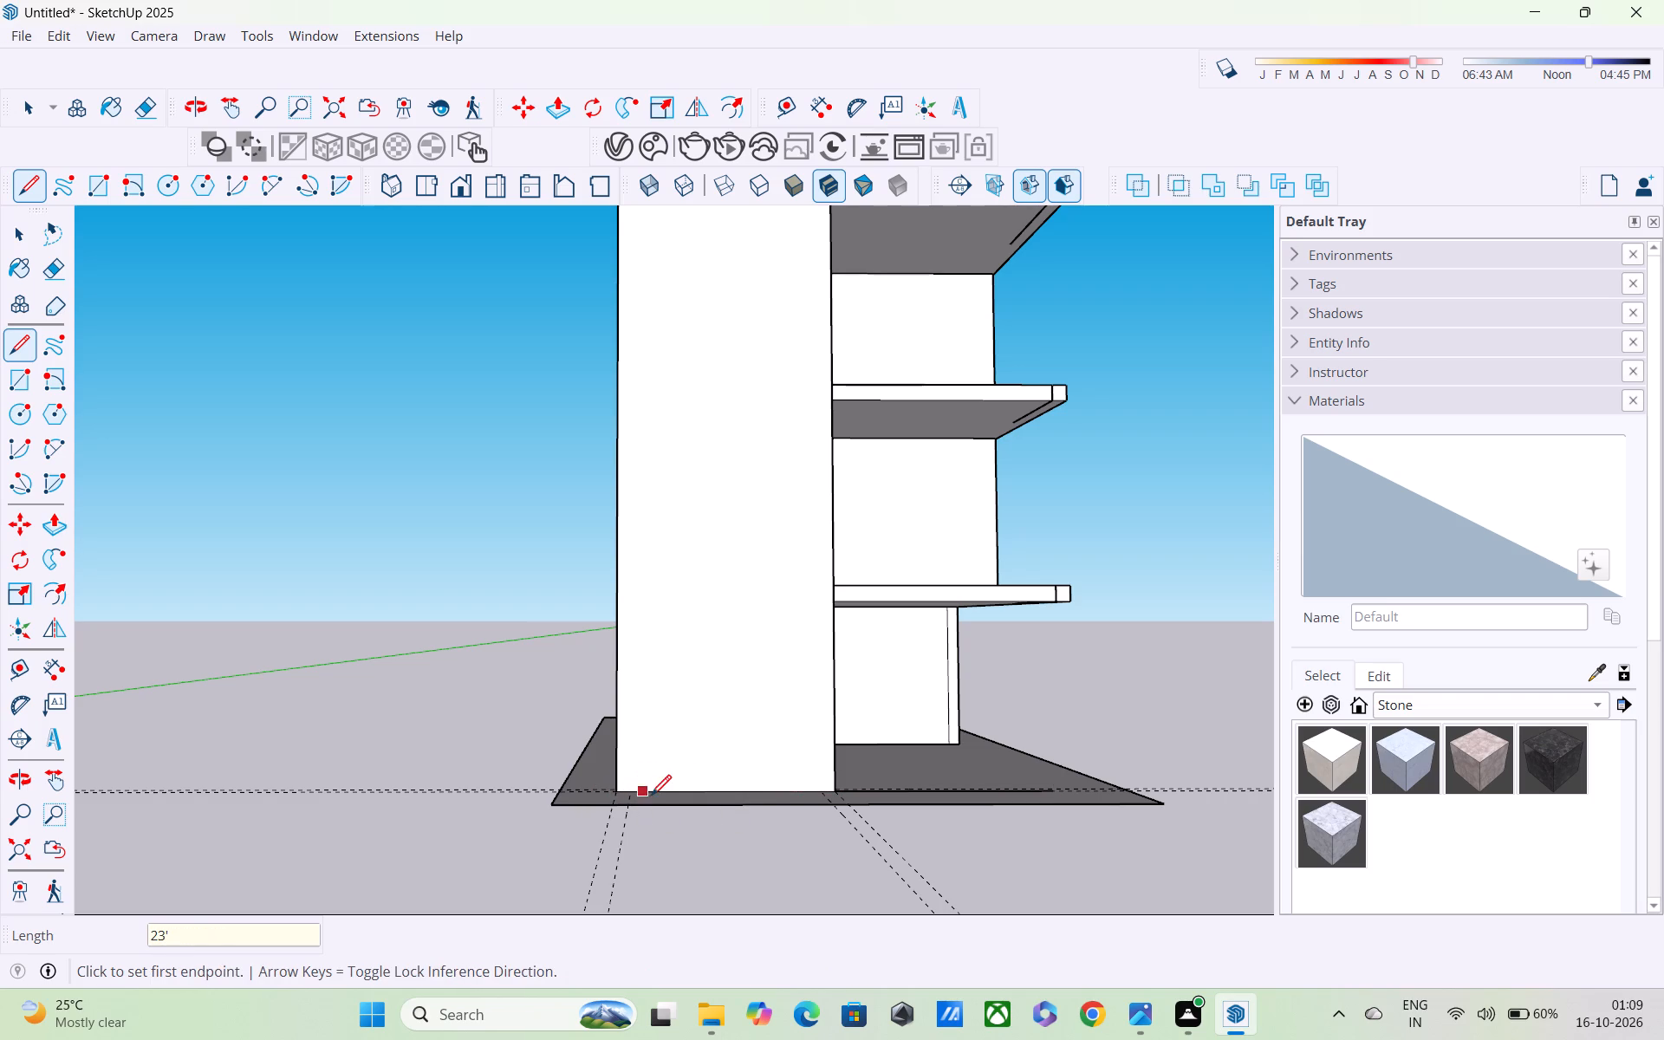
# Draw a 2' line along the front face's bottom edge from the bay wall's outer bottom corner.
pyautogui.moveTo(657, 799); pyautogui.dragTo(702, 926, button='middle')
pyautogui.scroll(5, 678, 878)
pyautogui.scroll(4, 638, 819)
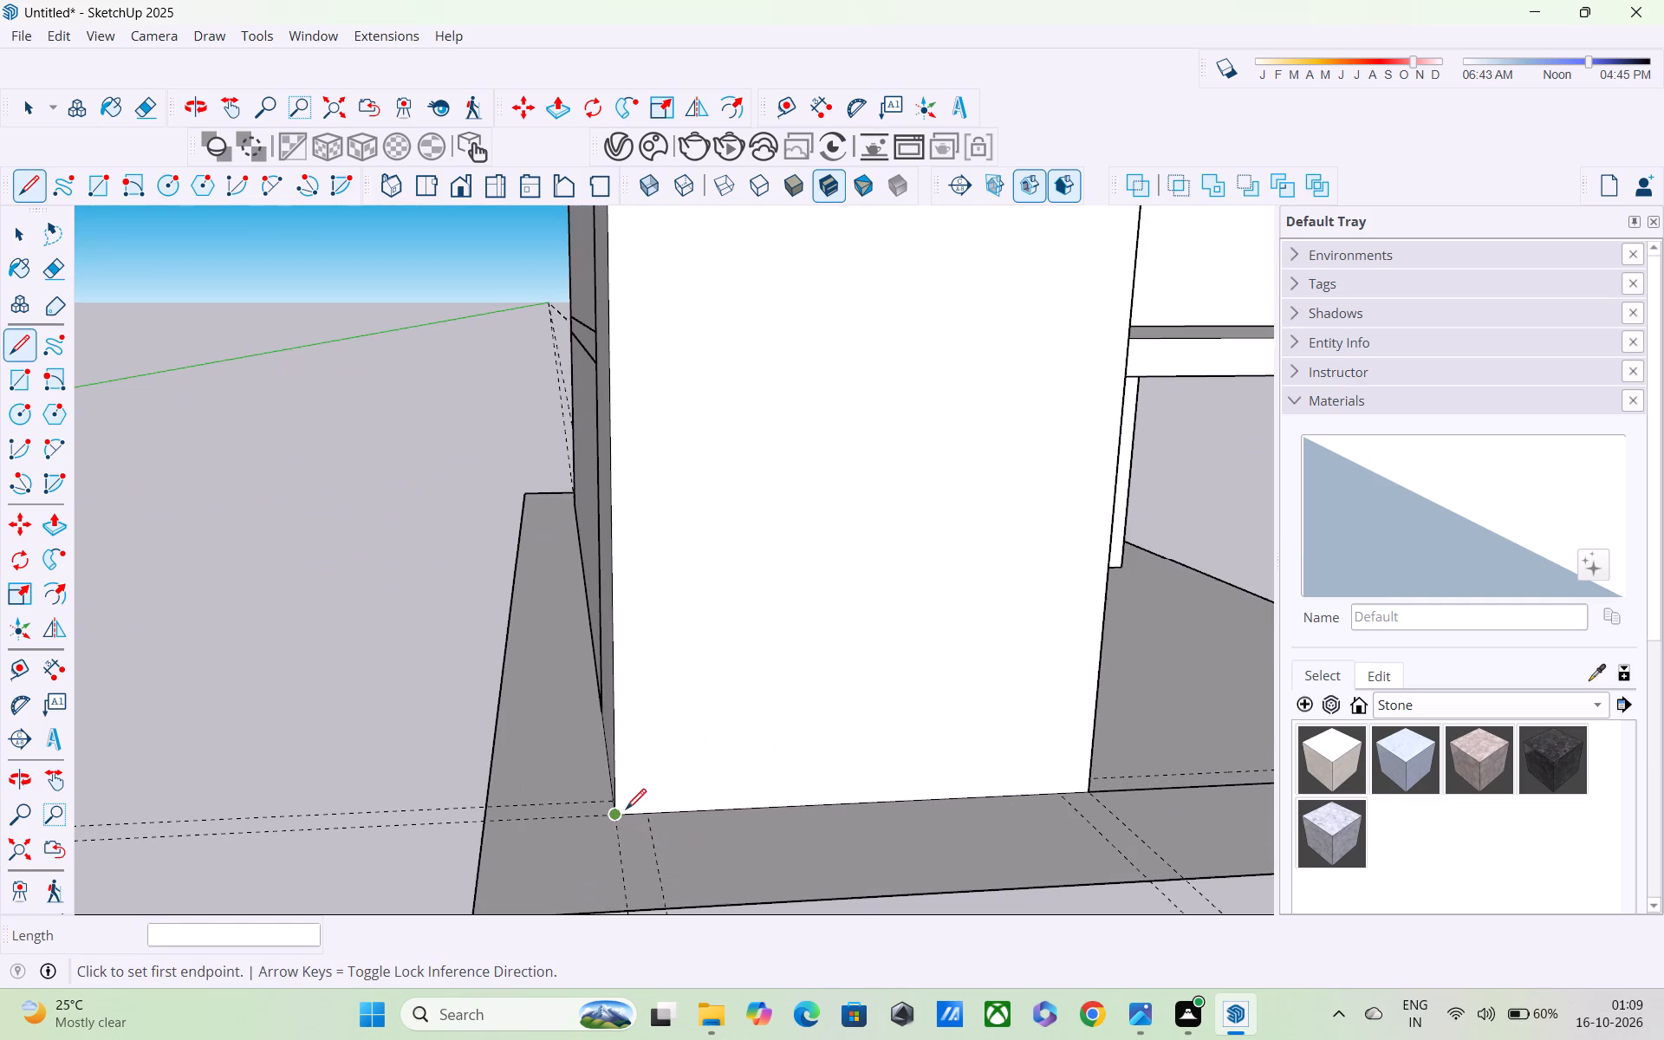
pyautogui.scroll(3, 622, 809)
pyautogui.click(621, 808)
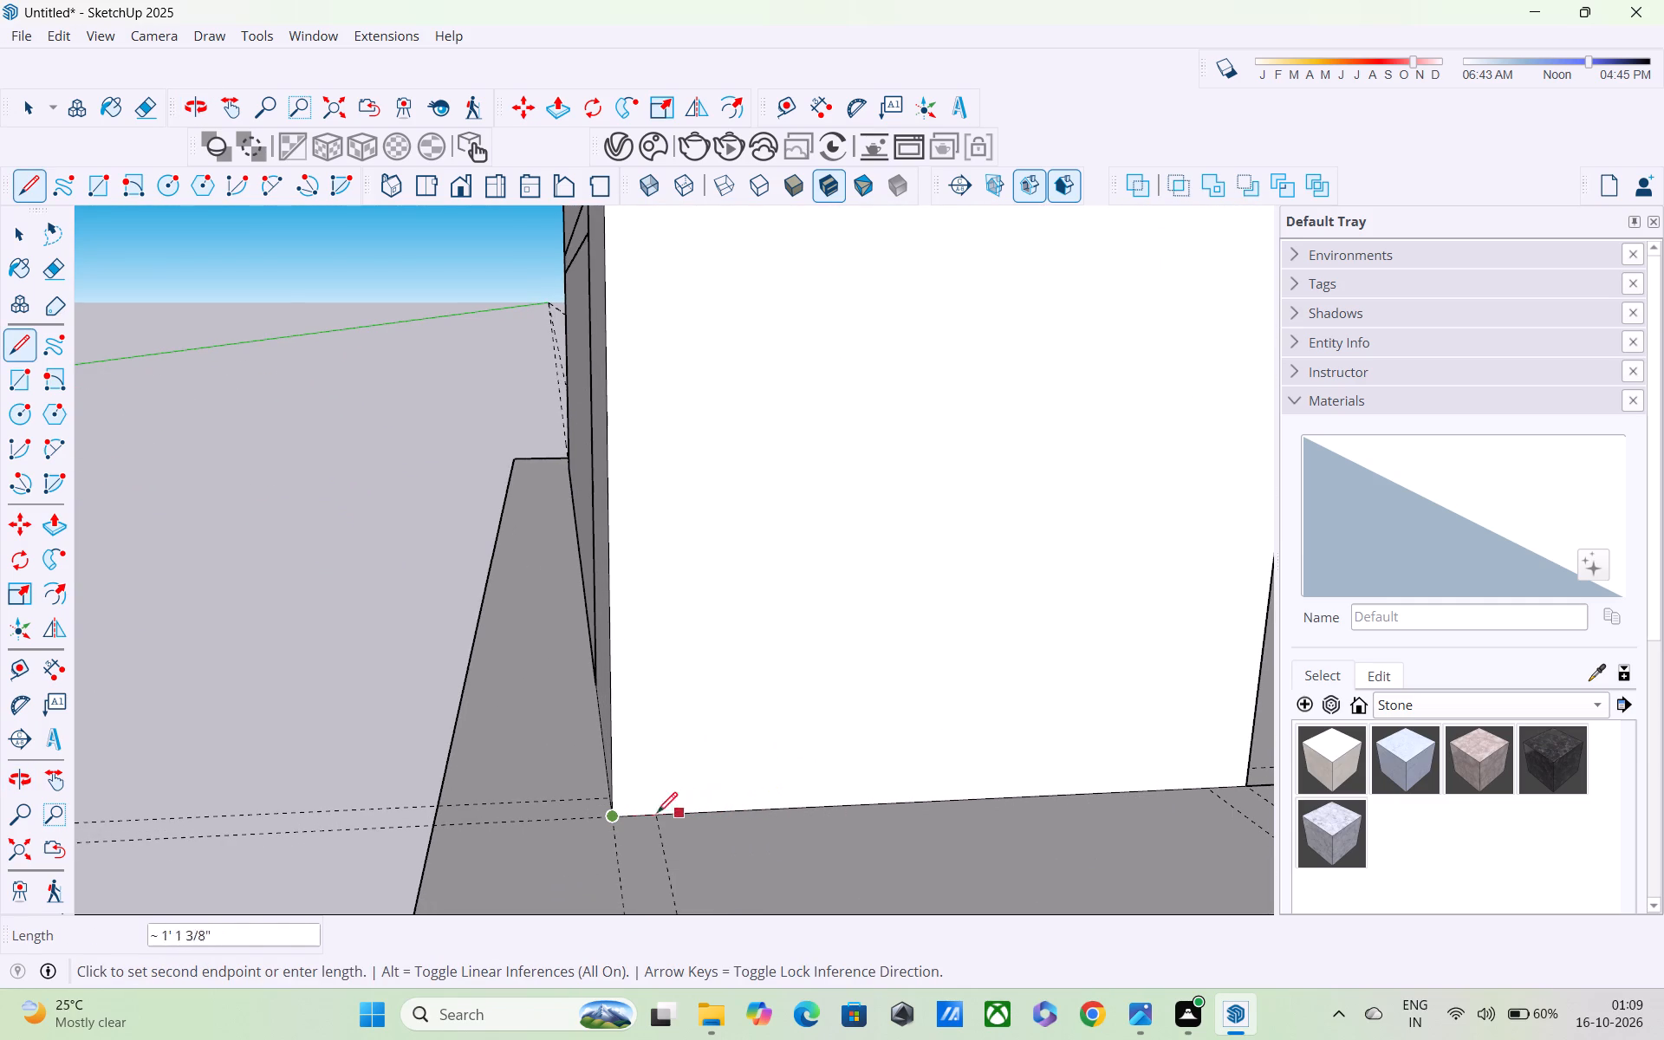
pyautogui.click(610, 820)
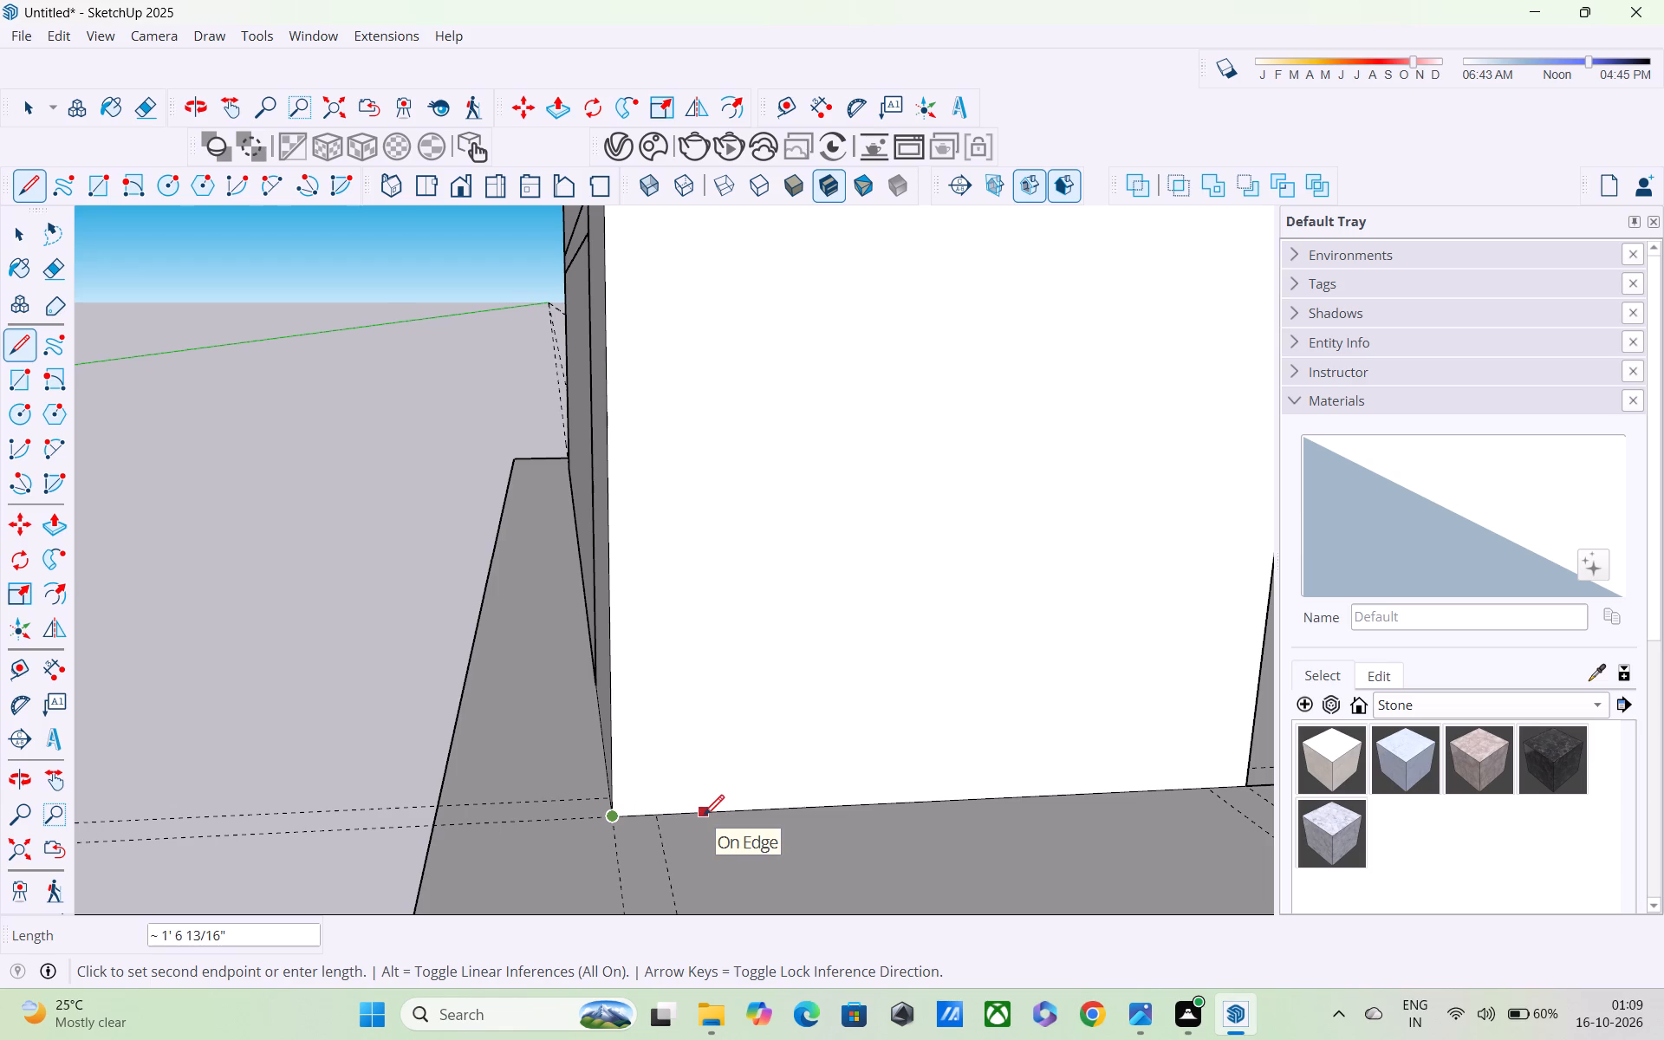
pyautogui.write("2'")
pyautogui.press('Return')
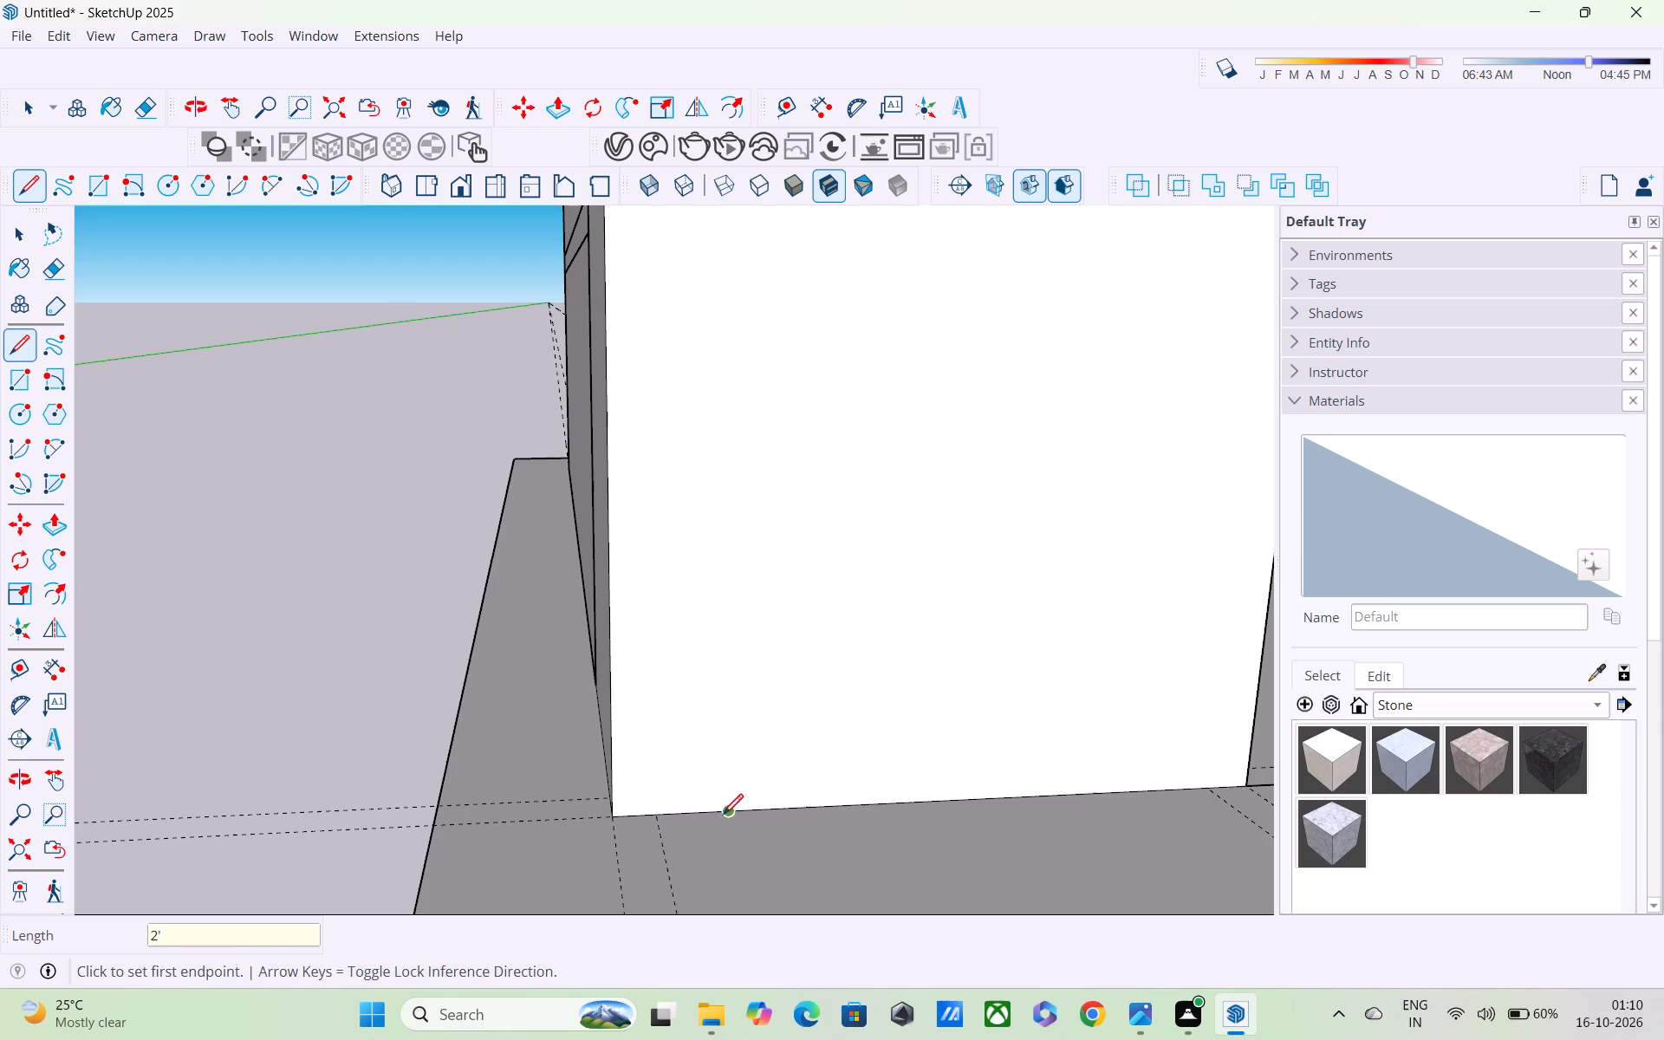
# Draw a vertical line up the bay wall's front face from the end of the 2' line towards the top edge.
pyautogui.click(733, 817)
pyautogui.scroll(-2, 732, 694)
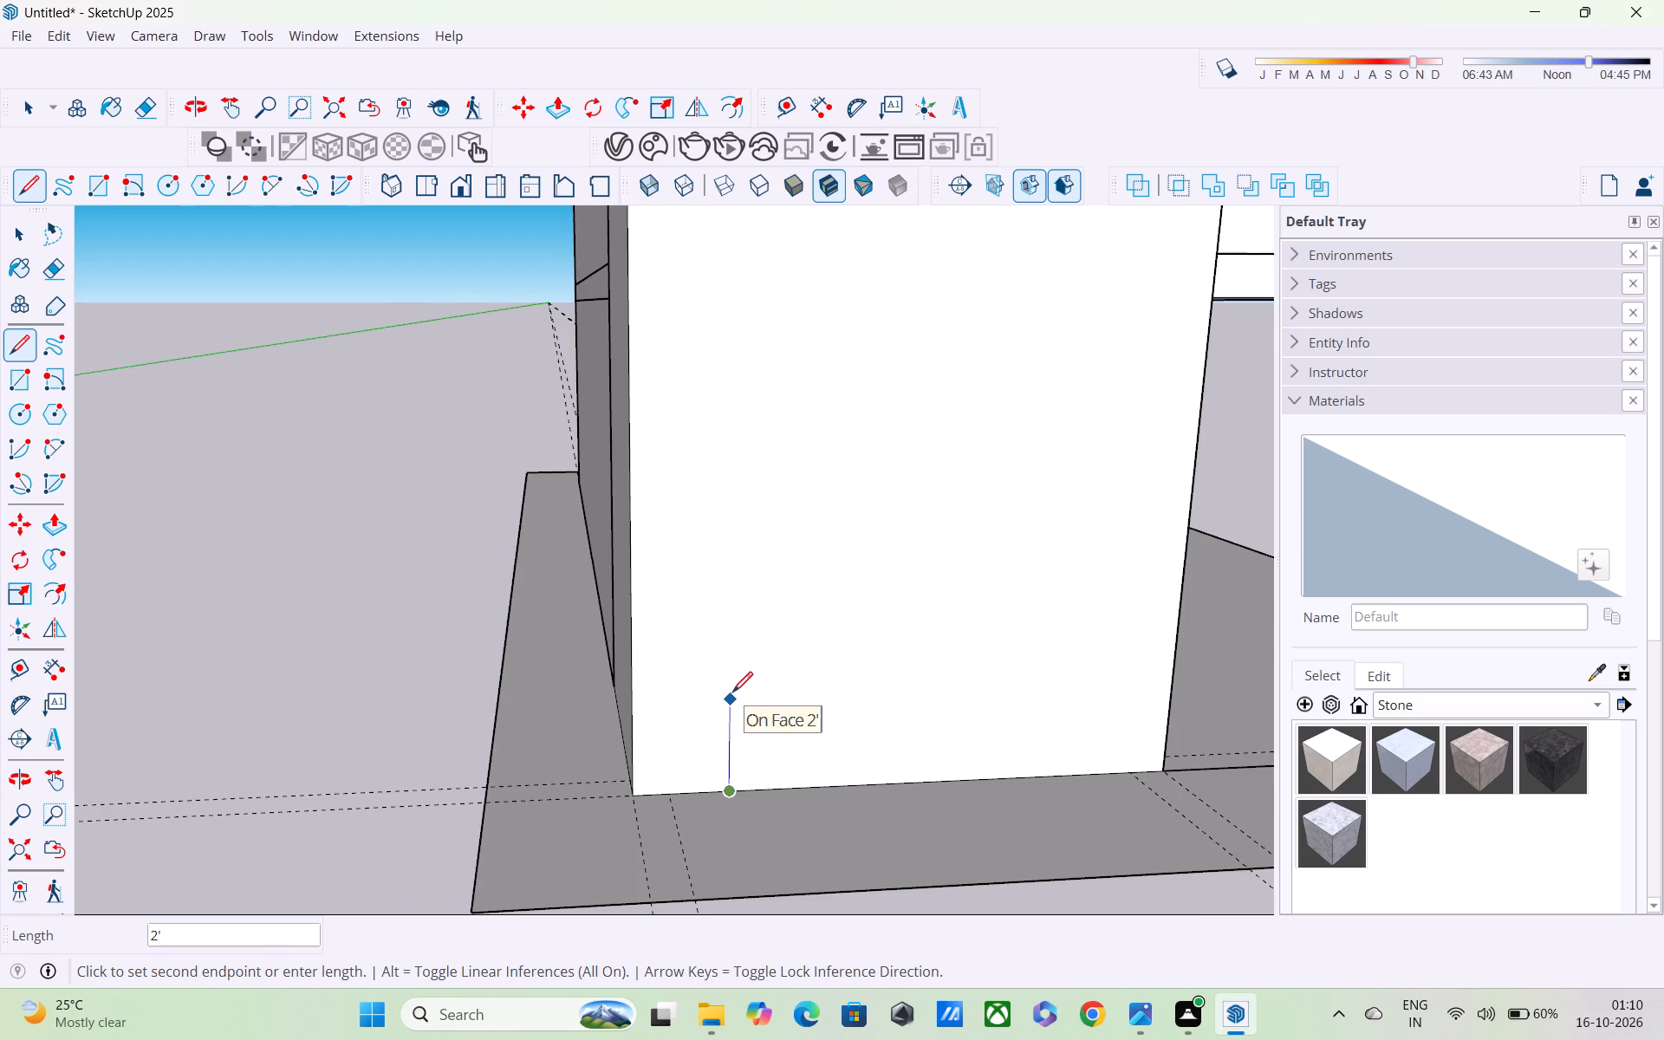
pyautogui.scroll(-4, 732, 693)
pyautogui.keyDown('shift'); pyautogui.moveTo(732, 692); pyautogui.dragTo(731, 957, button='middle'); pyautogui.keyUp('shift')
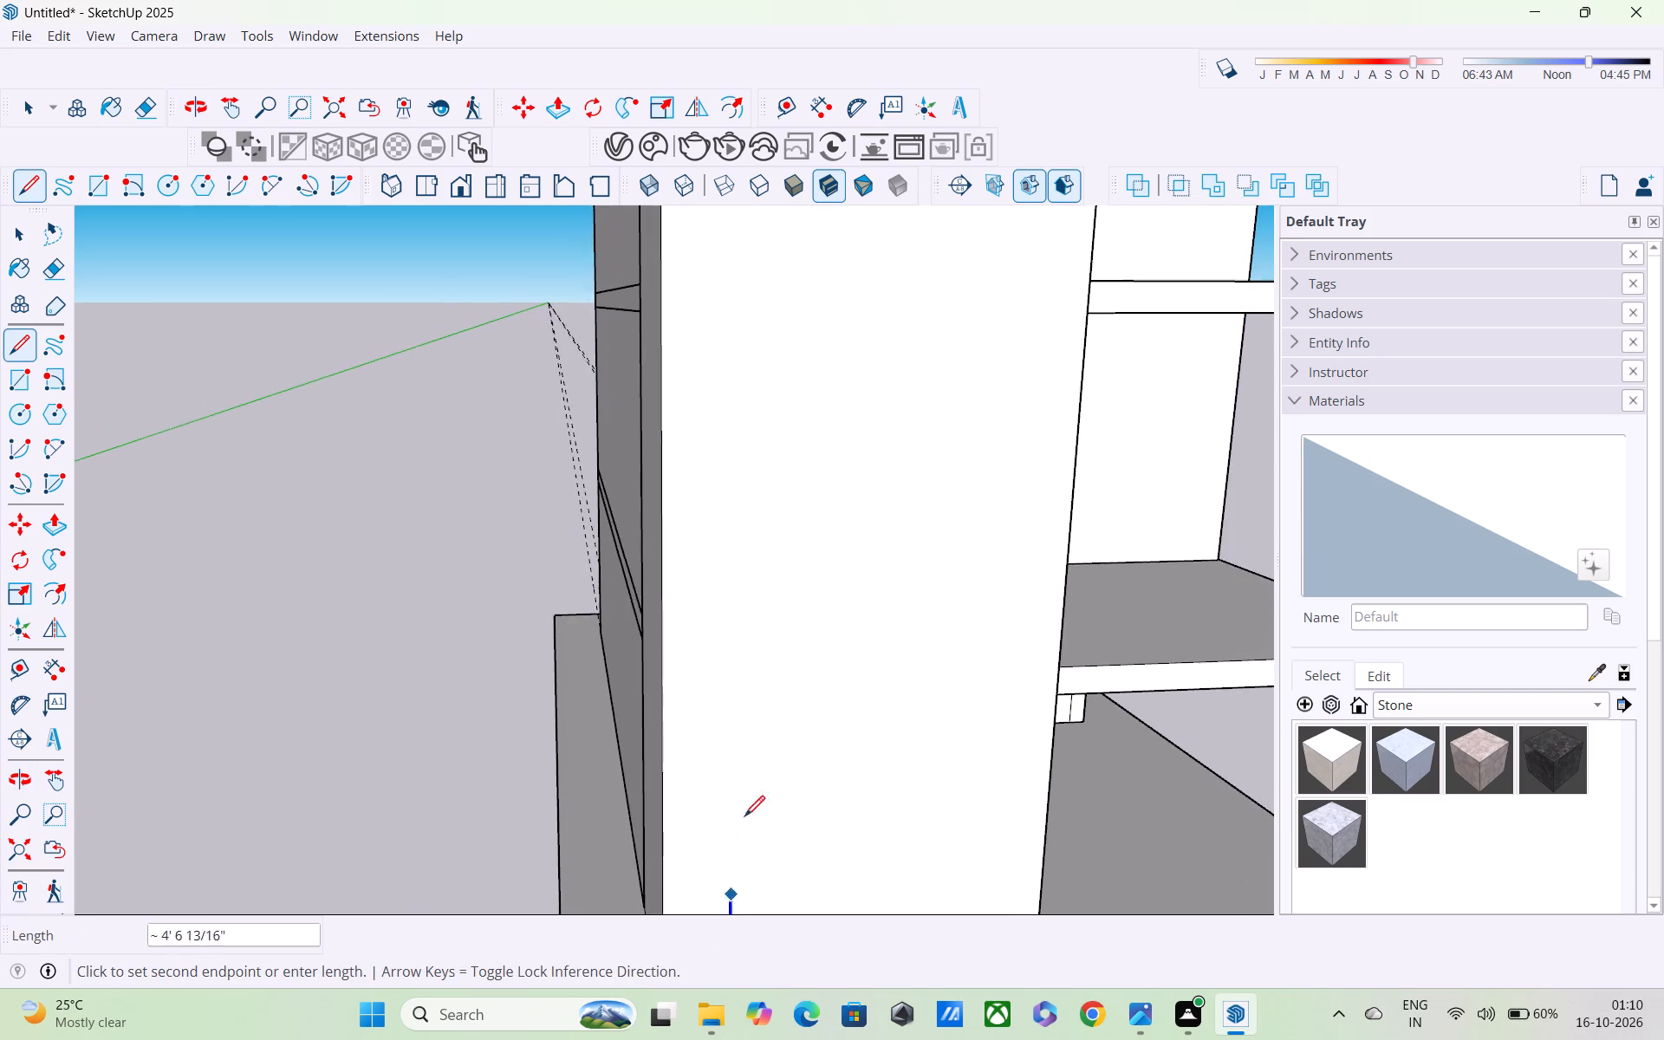
pyautogui.keyDown('shift'); pyautogui.scroll(-6, 747, 790); pyautogui.keyUp('shift')
pyautogui.moveTo(765, 595); pyautogui.dragTo(764, 797, button='middle')
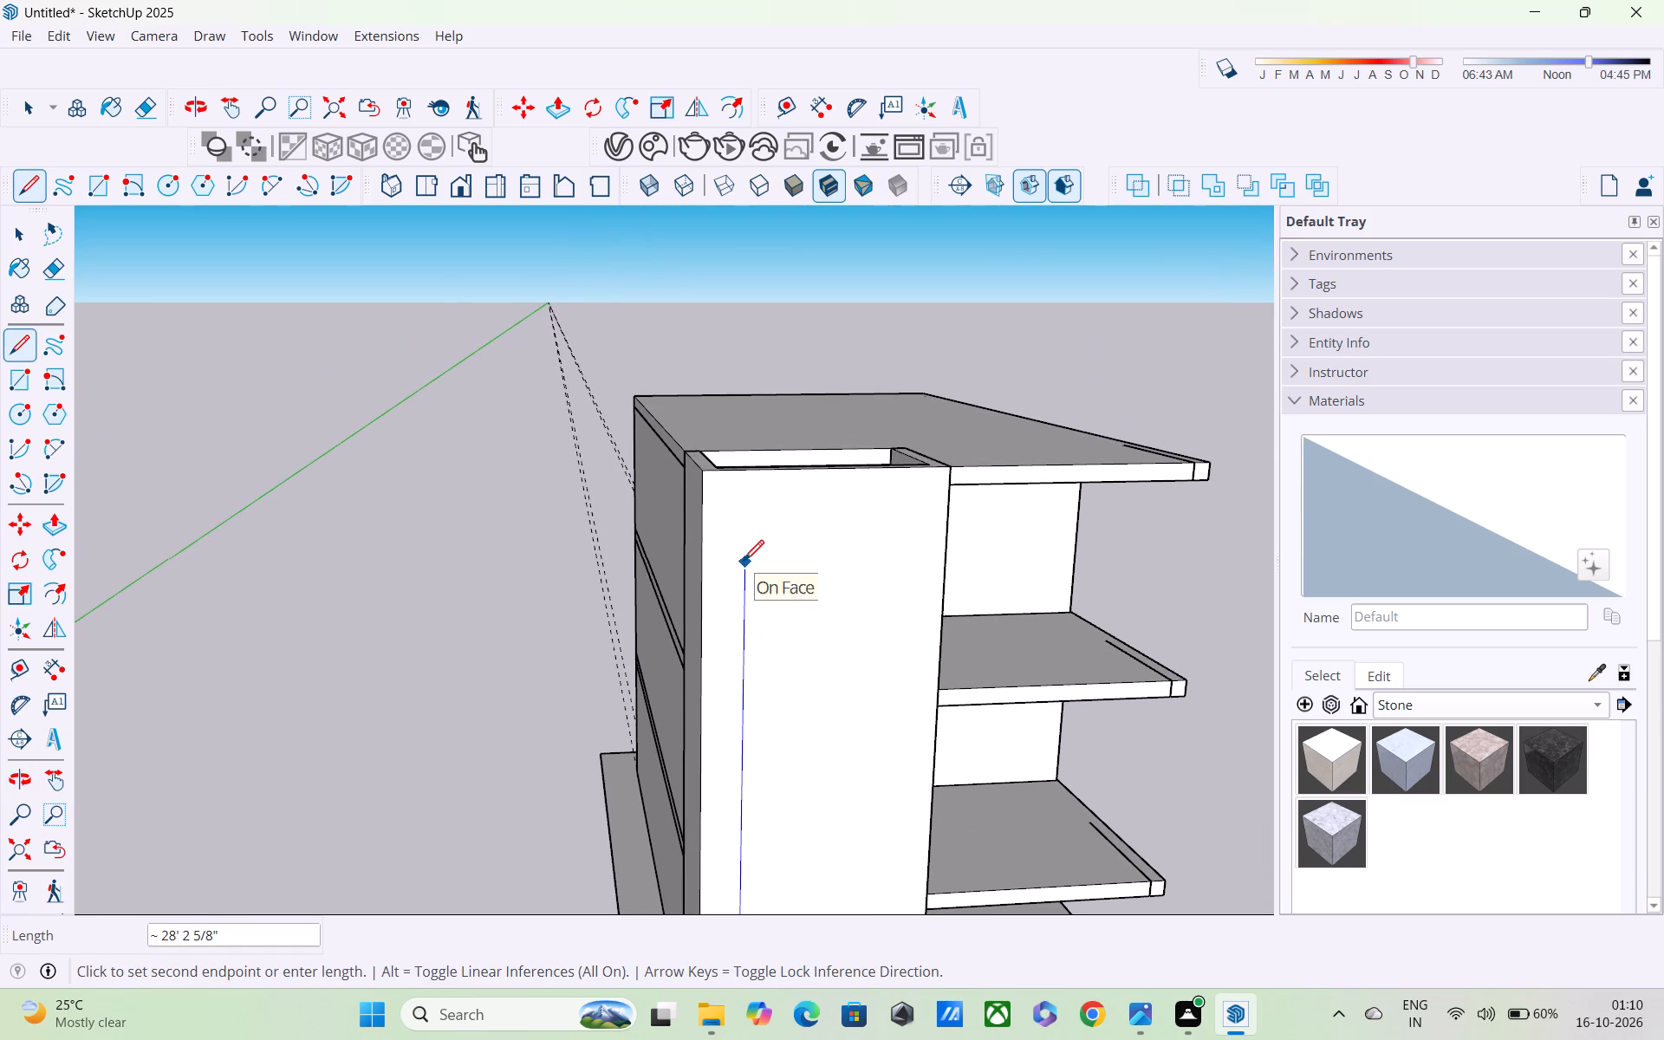
pyautogui.scroll(-2, 744, 561)
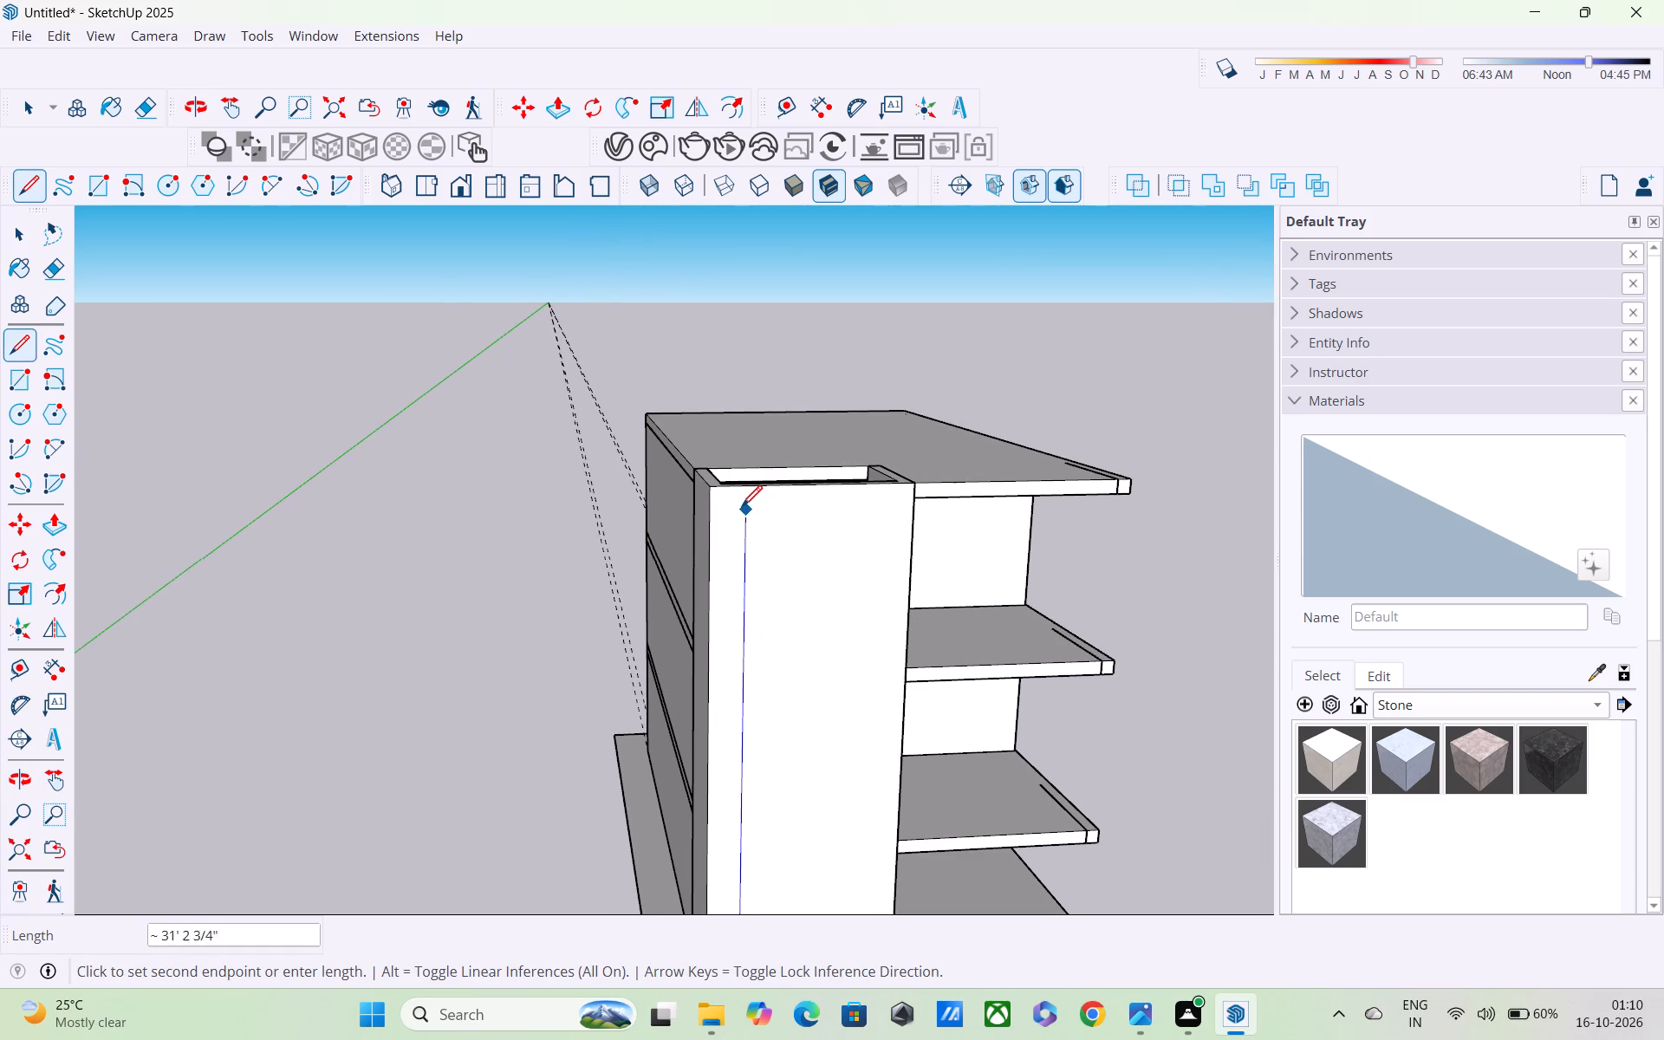
# Finish the vertical line about 31' 3" long on the tower's front face, ending just below its top edge.
pyautogui.click(742, 507)
pyautogui.moveTo(757, 543); pyautogui.dragTo(751, 673, button='middle')
pyautogui.scroll(1, 751, 673)
pyautogui.press('space')
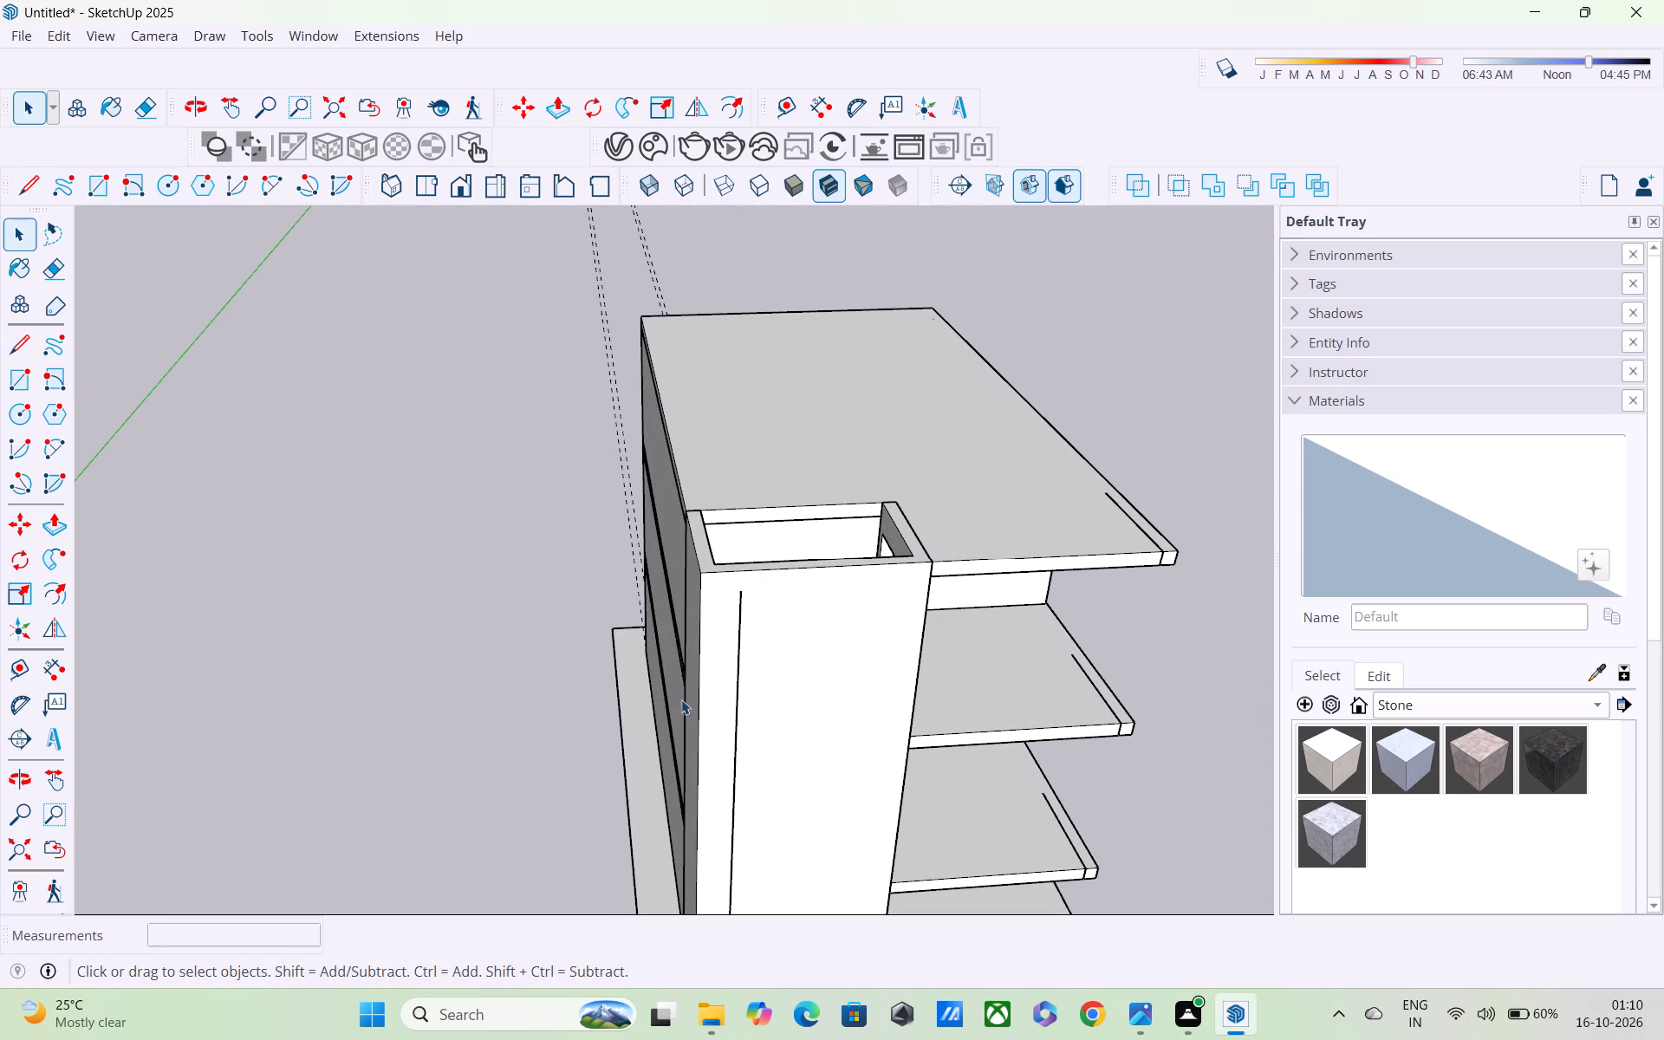
# Push/Pull the top face of the tower's walls upward by 2'.
pyautogui.press('p')
pyautogui.moveTo(738, 589); pyautogui.dragTo(757, 682, button='middle')
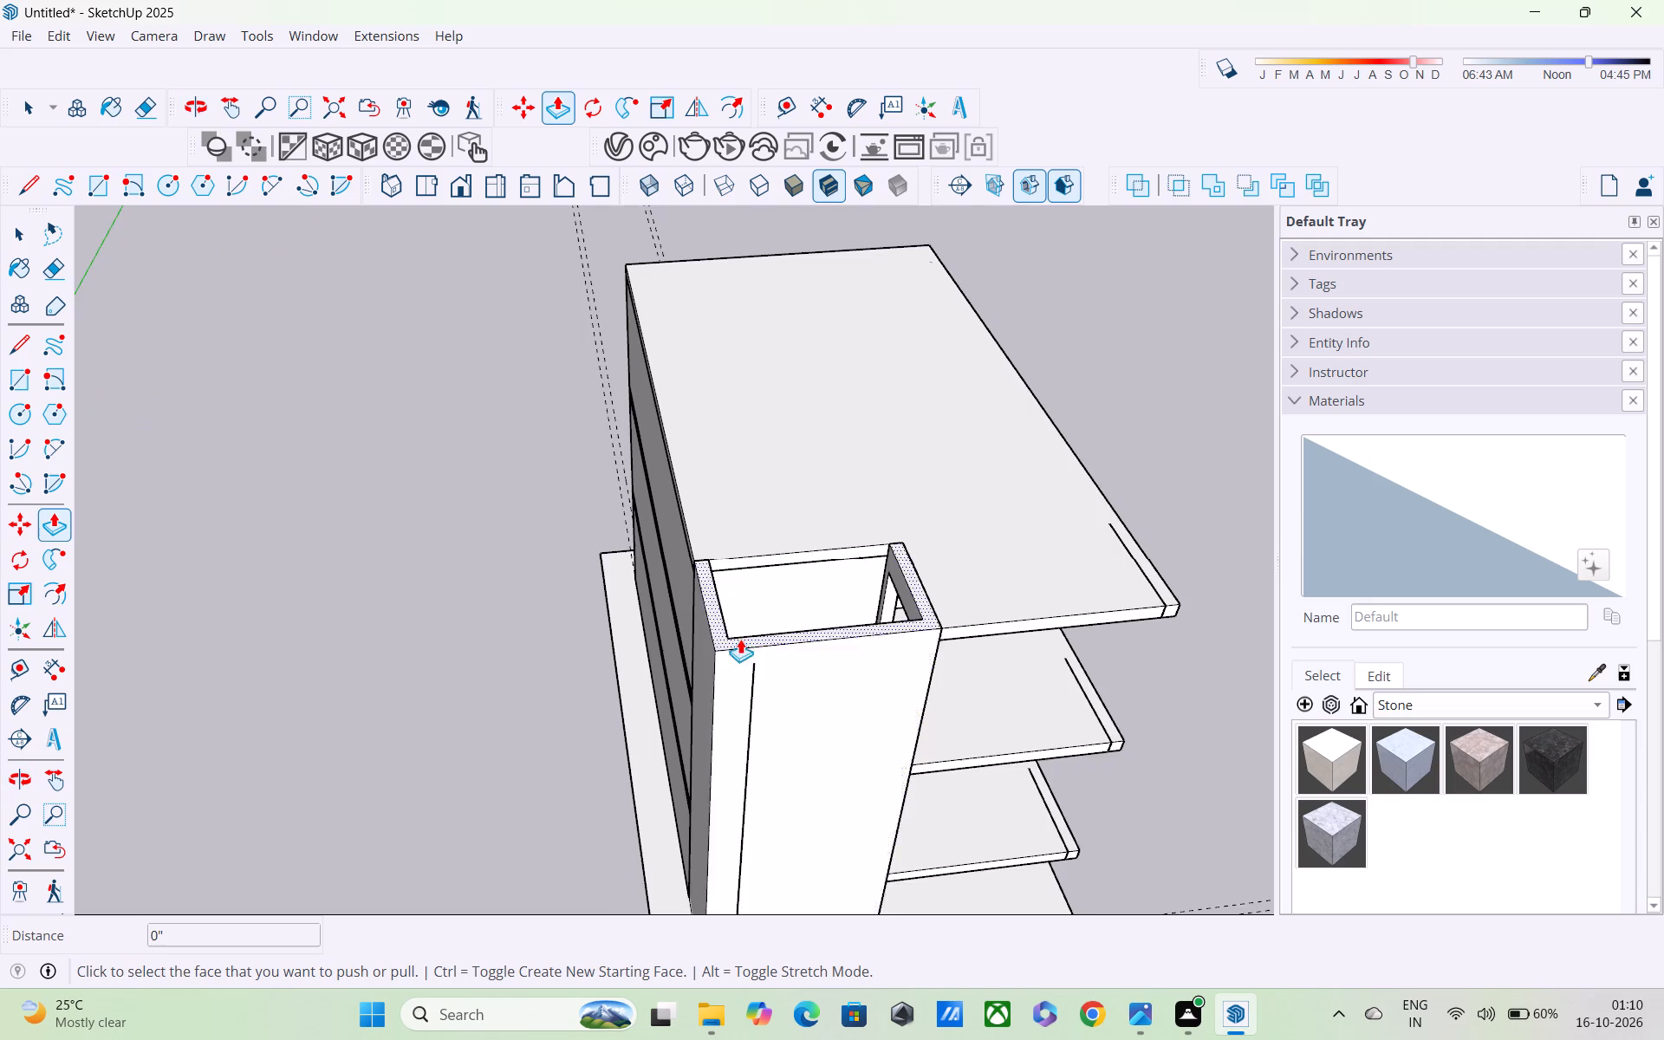
pyautogui.scroll(4, 740, 639)
pyautogui.click(712, 634)
pyautogui.scroll(-1, 712, 575)
pyautogui.moveTo(712, 572); pyautogui.dragTo(683, 477, button='middle')
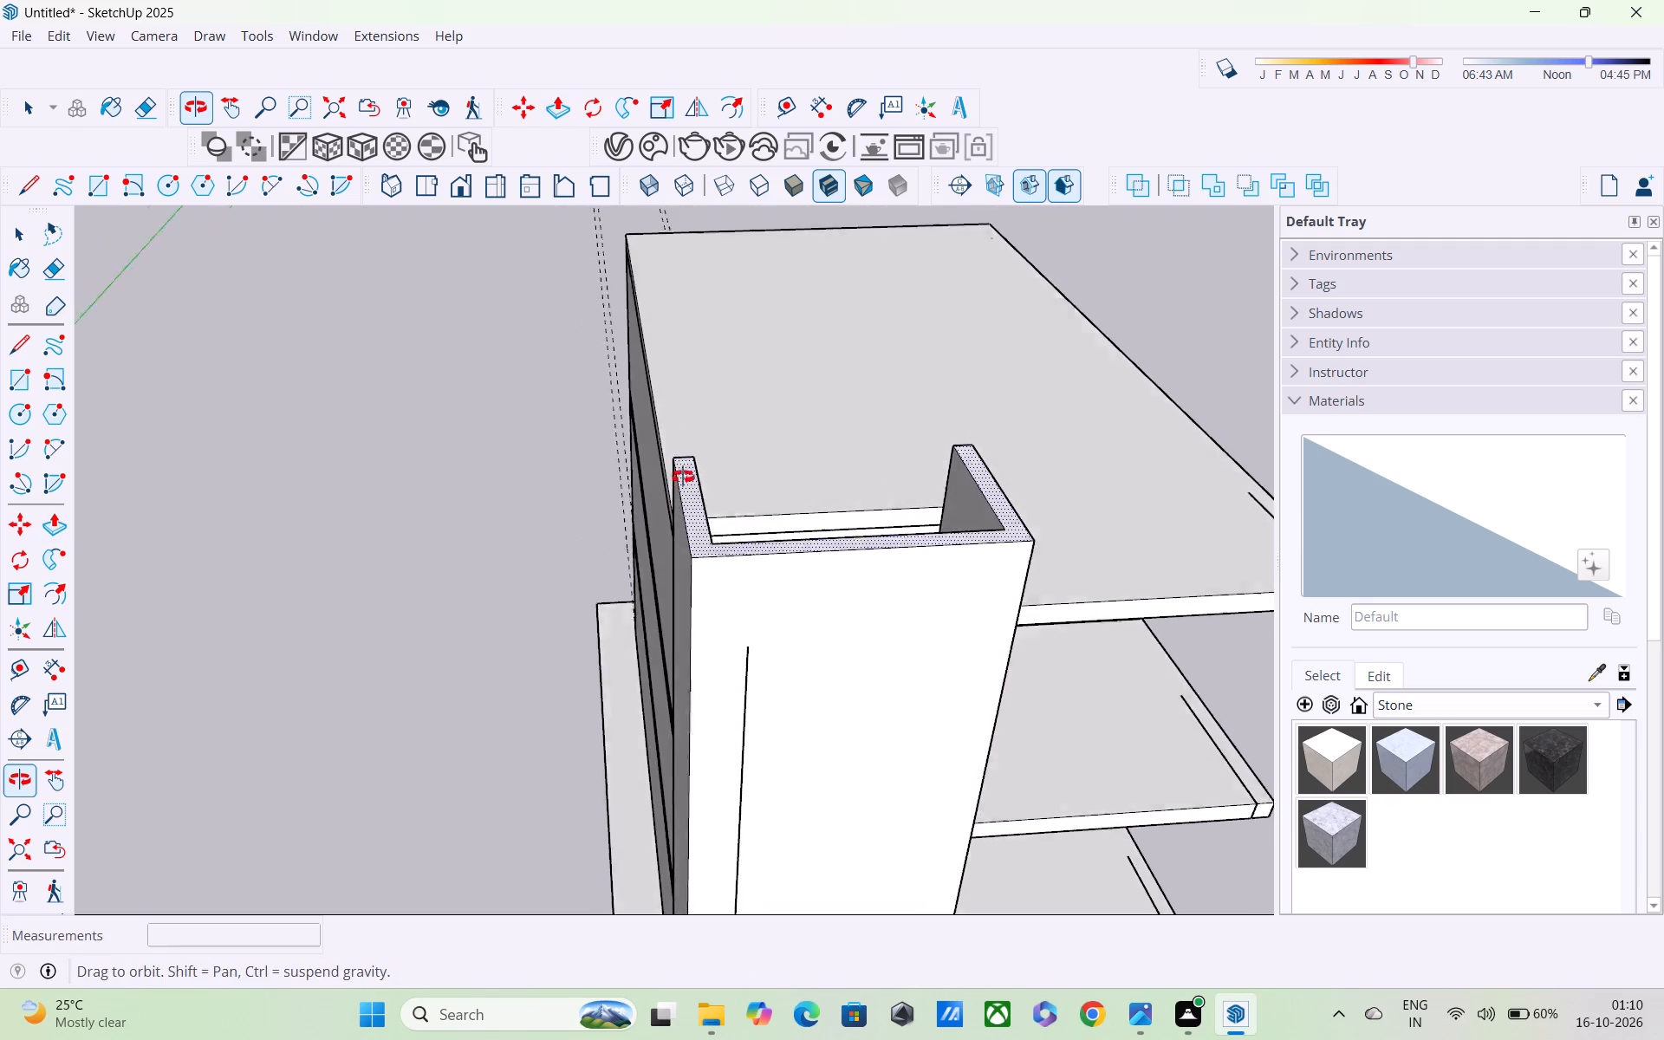
pyautogui.moveTo(683, 477); pyautogui.dragTo(681, 457, button='middle')
pyautogui.scroll(-1, 681, 458)
pyautogui.scroll(1, 681, 453)
pyautogui.scroll(-2, 683, 456)
pyautogui.moveTo(712, 473); pyautogui.dragTo(959, 356, button='middle')
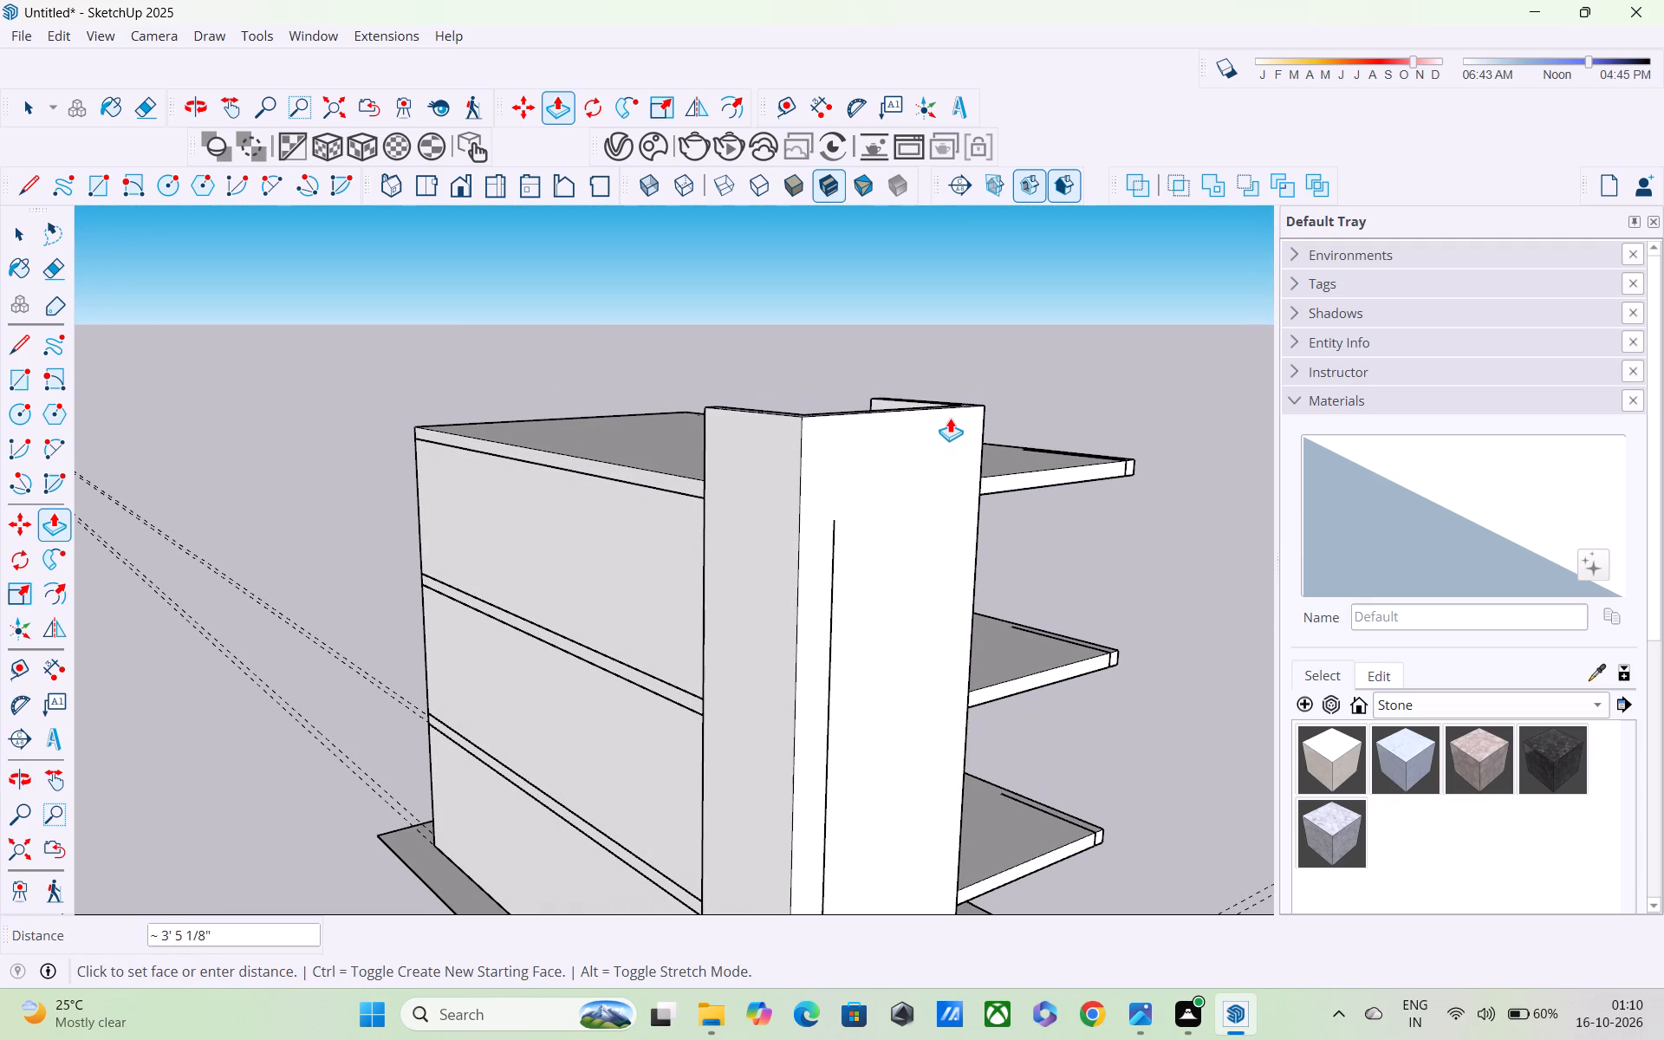
pyautogui.write("2'")
pyautogui.press('Return')
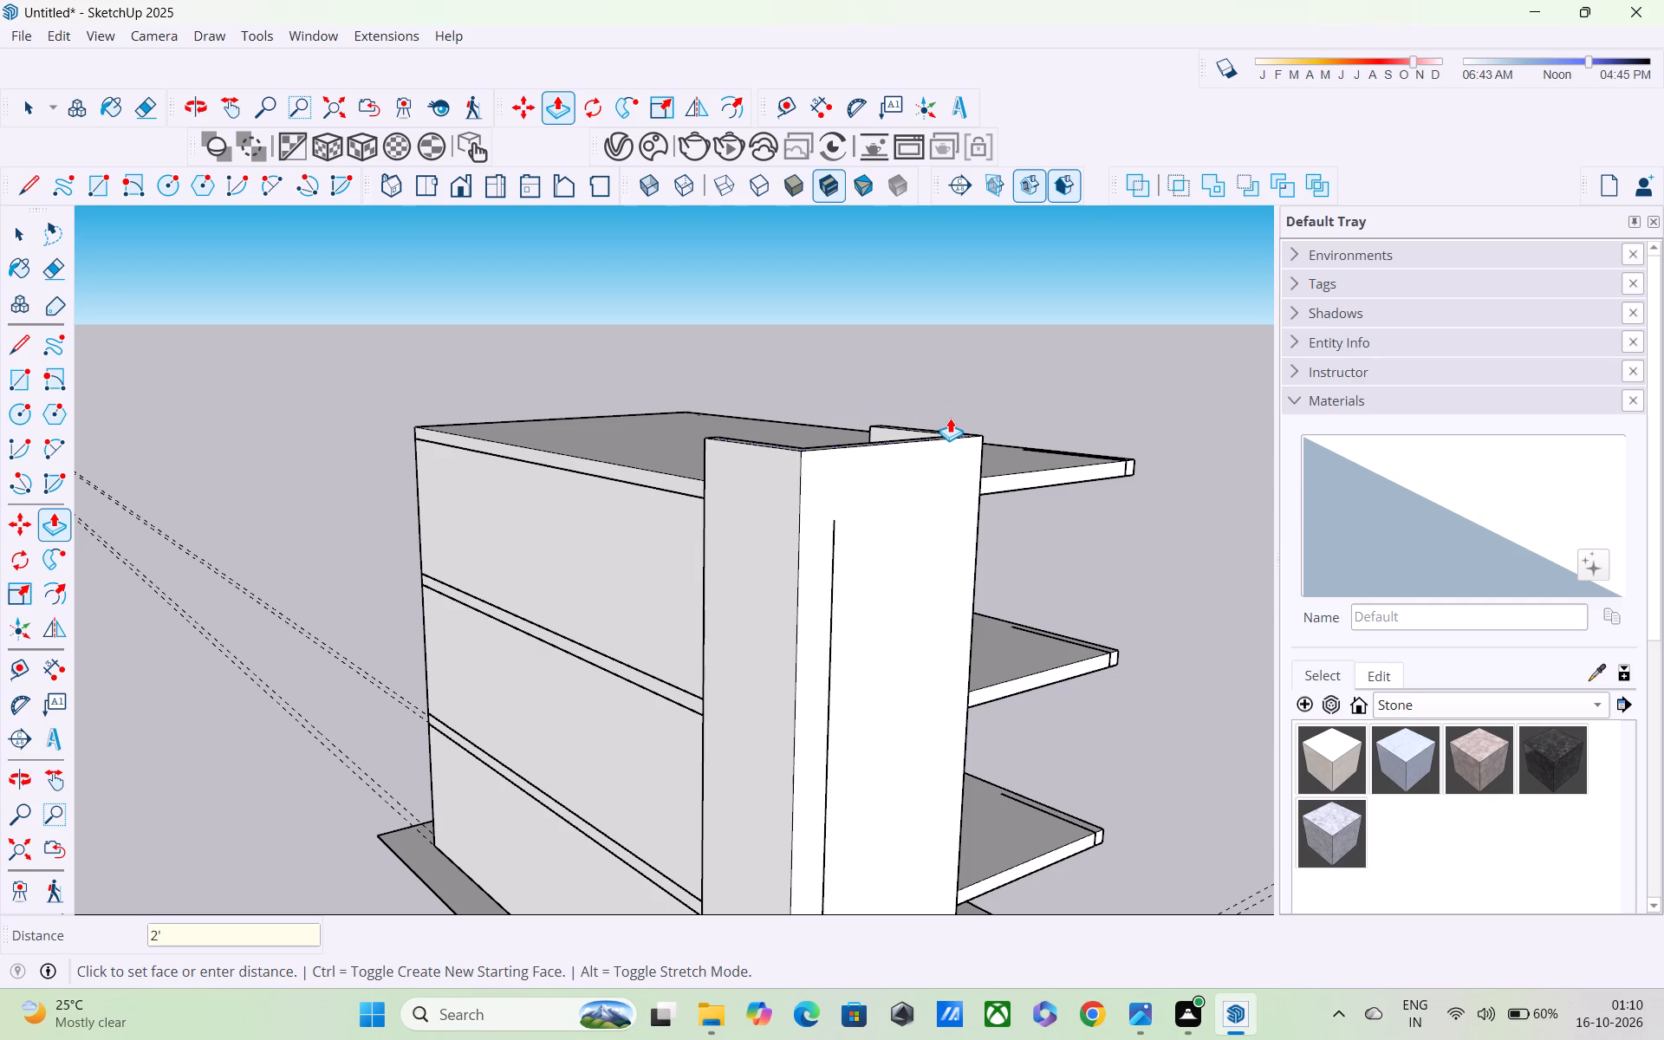
# Extend the vertical line on the tower's front face upward by 1' from its top endpoint.
pyautogui.moveTo(950, 418); pyautogui.dragTo(738, 421, button='middle')
pyautogui.scroll(-2, 737, 423)
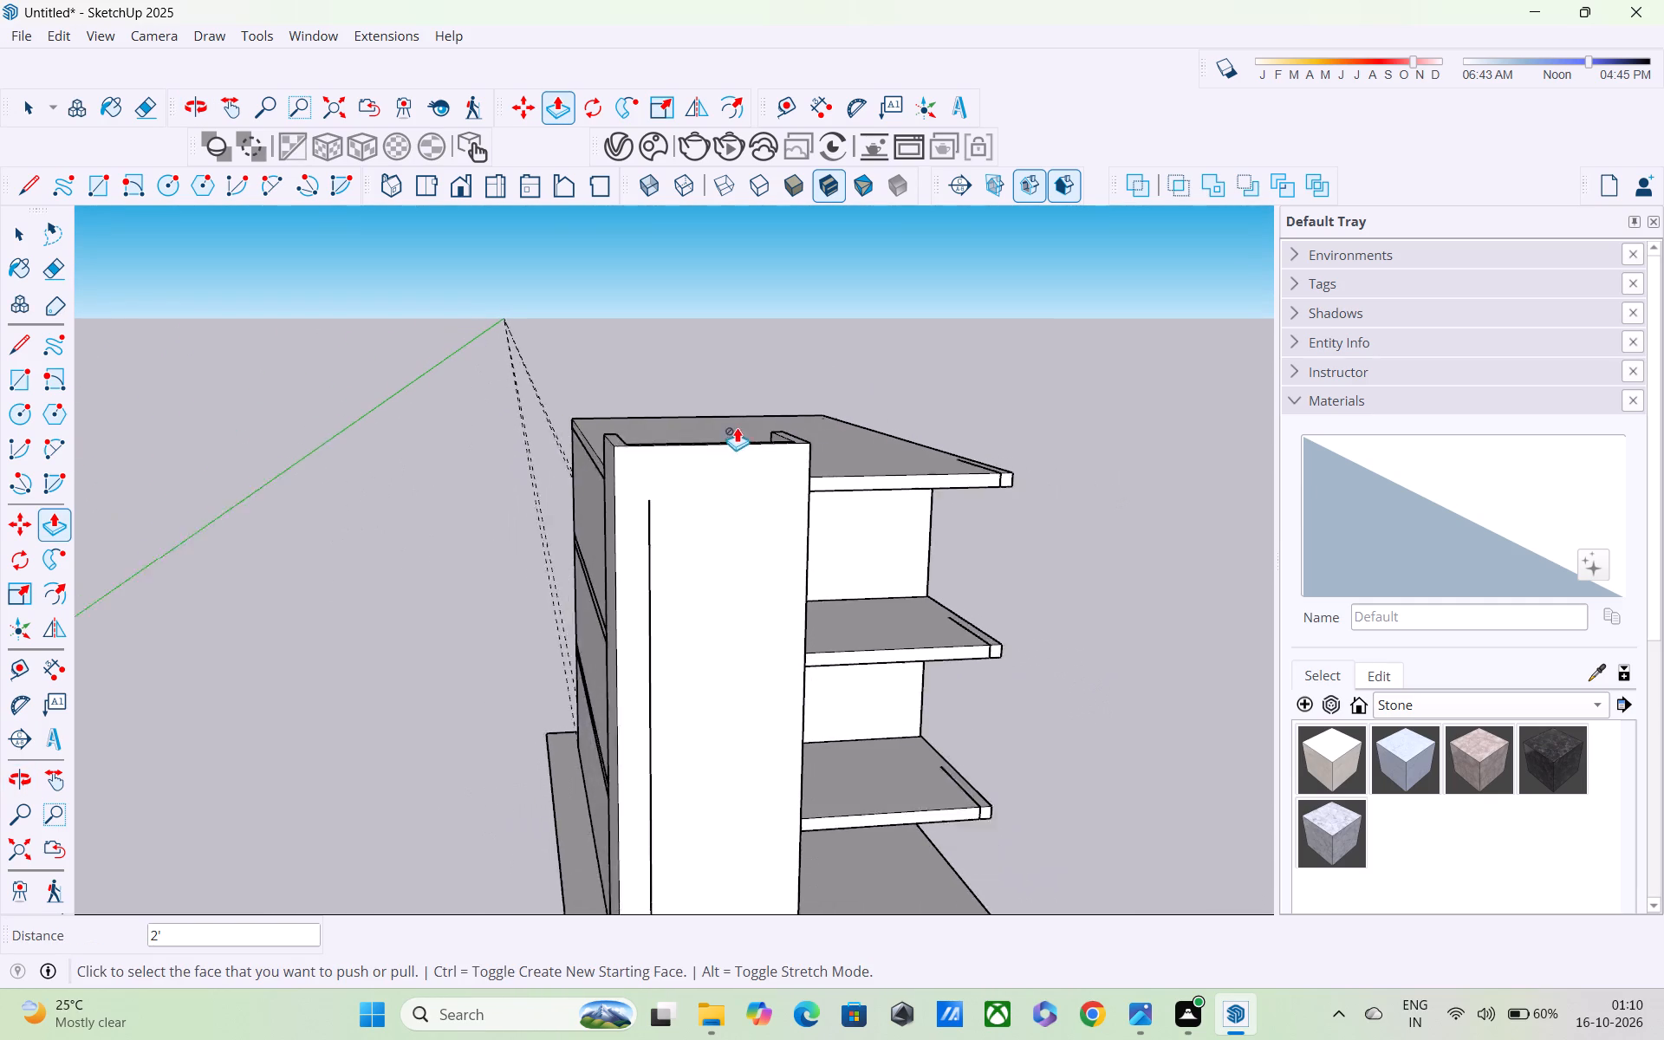
pyautogui.scroll(-1, 737, 427)
pyautogui.scroll(3, 666, 510)
pyautogui.scroll(-1, 665, 509)
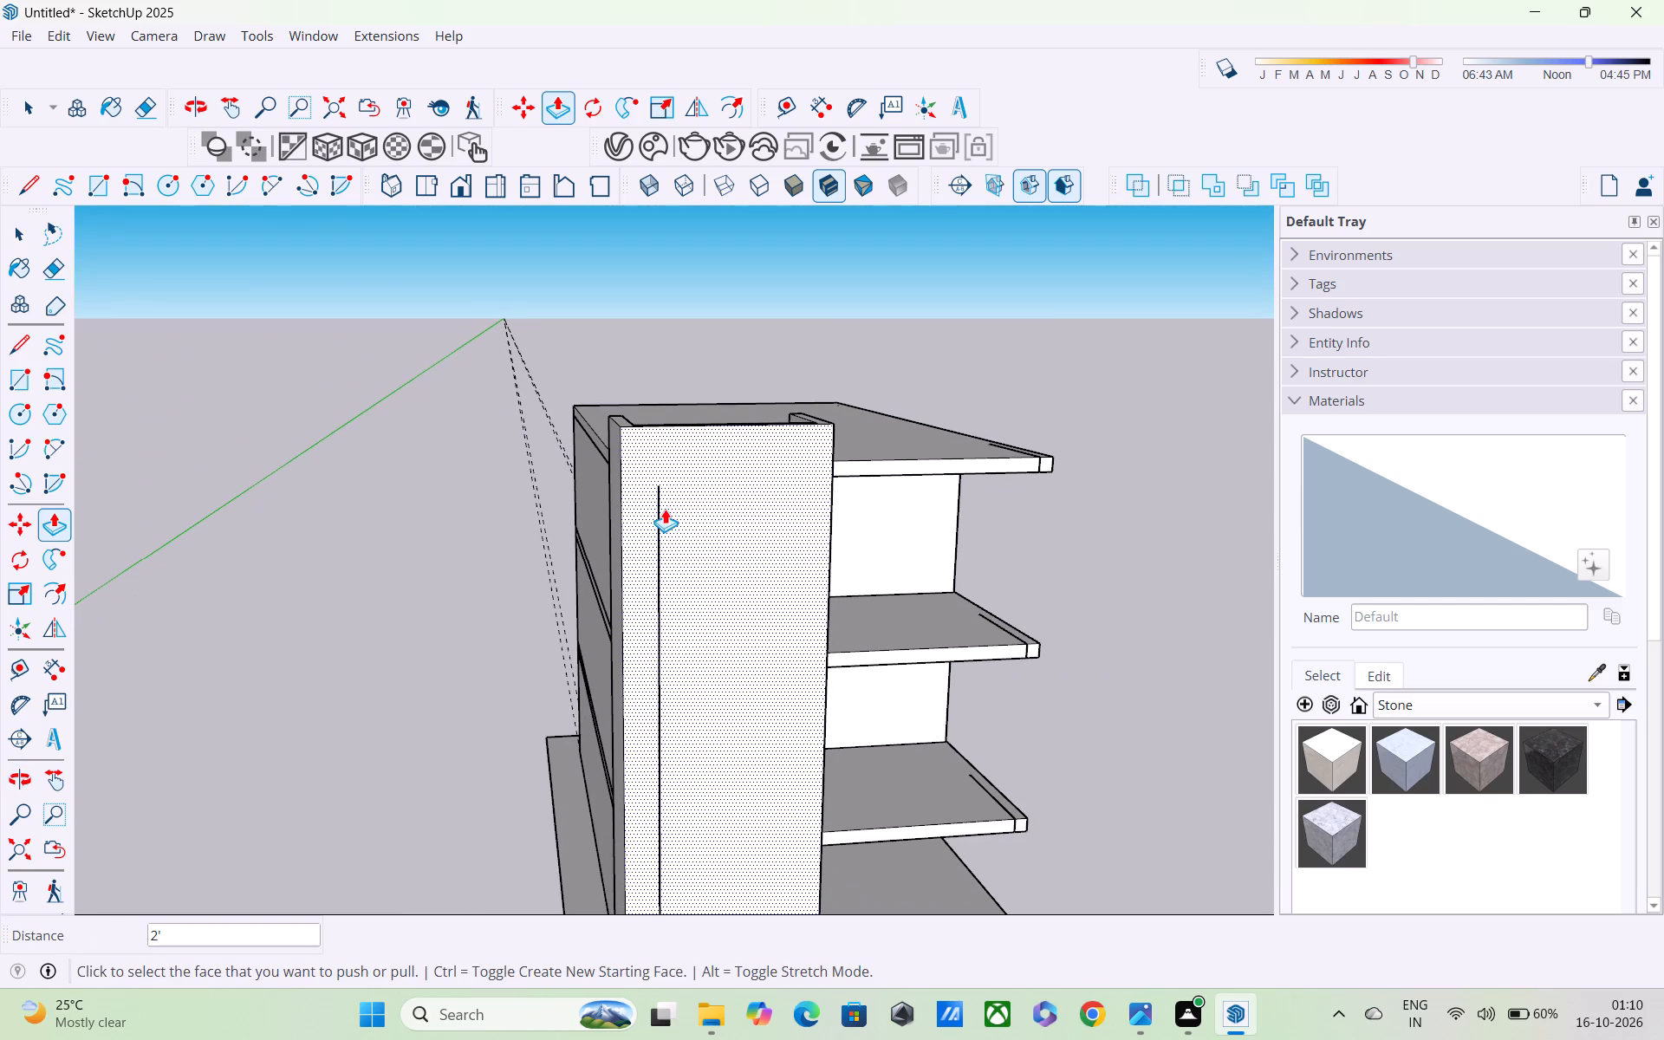
pyautogui.press('l')
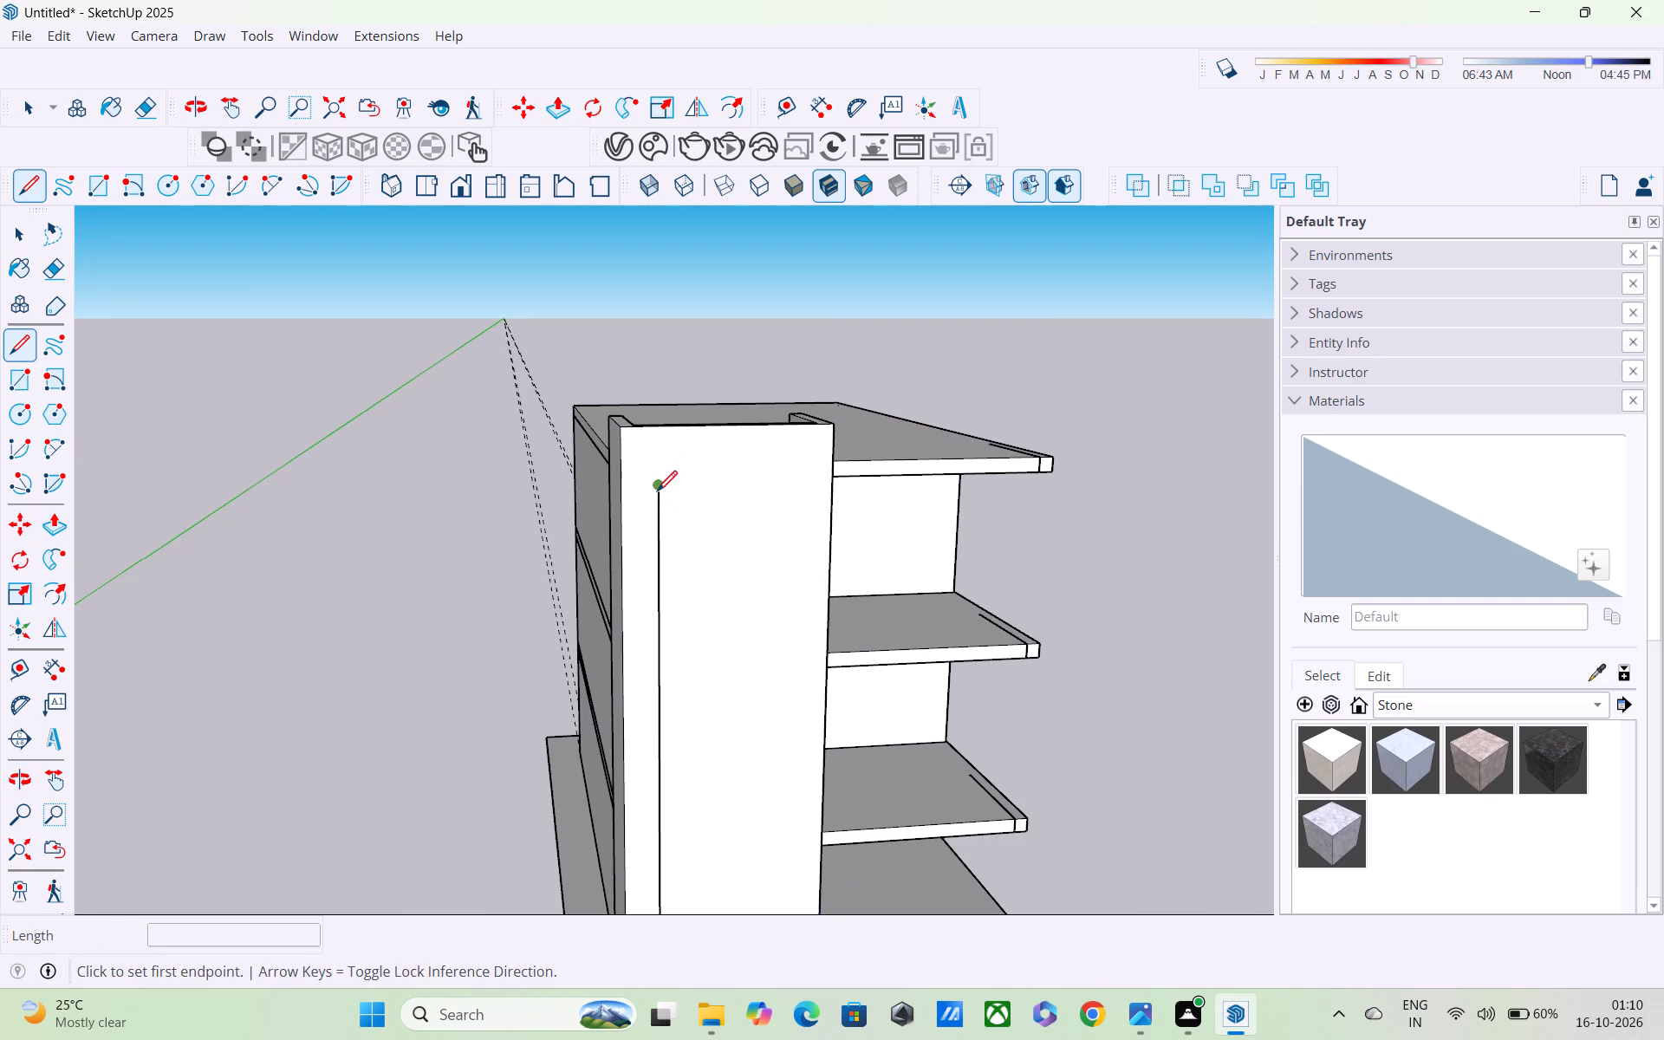
pyautogui.click(657, 493)
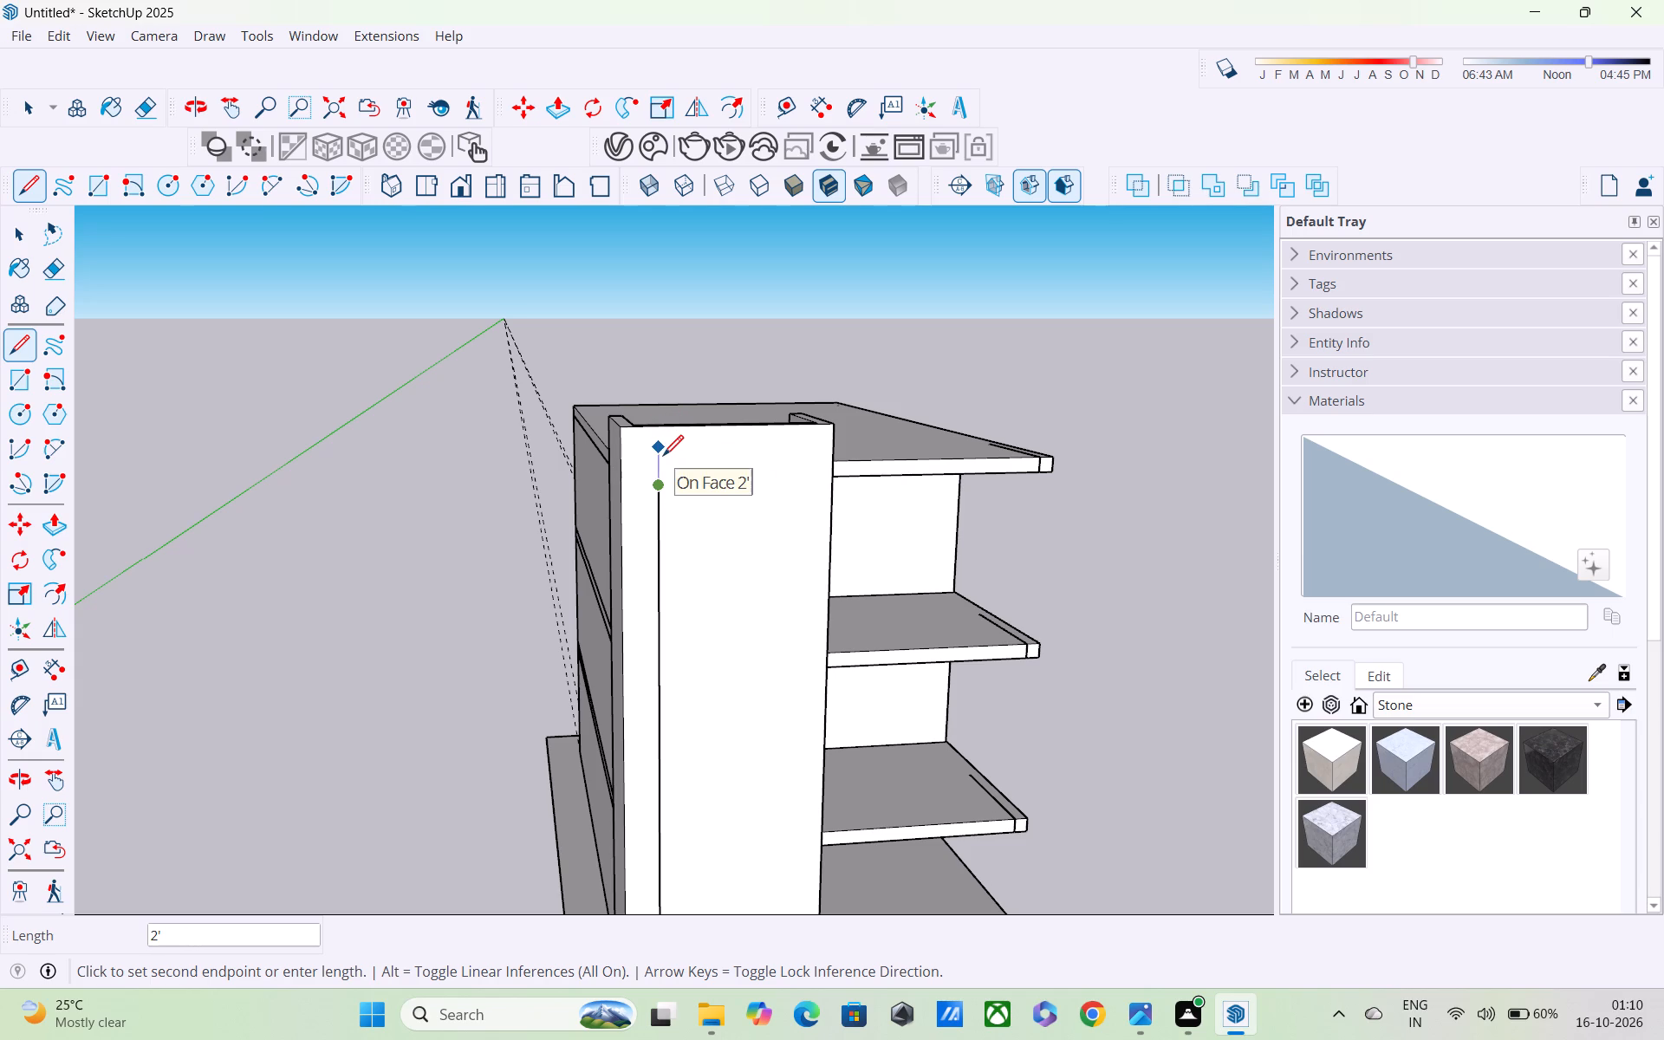
pyautogui.write("1'")
pyautogui.press('Return')
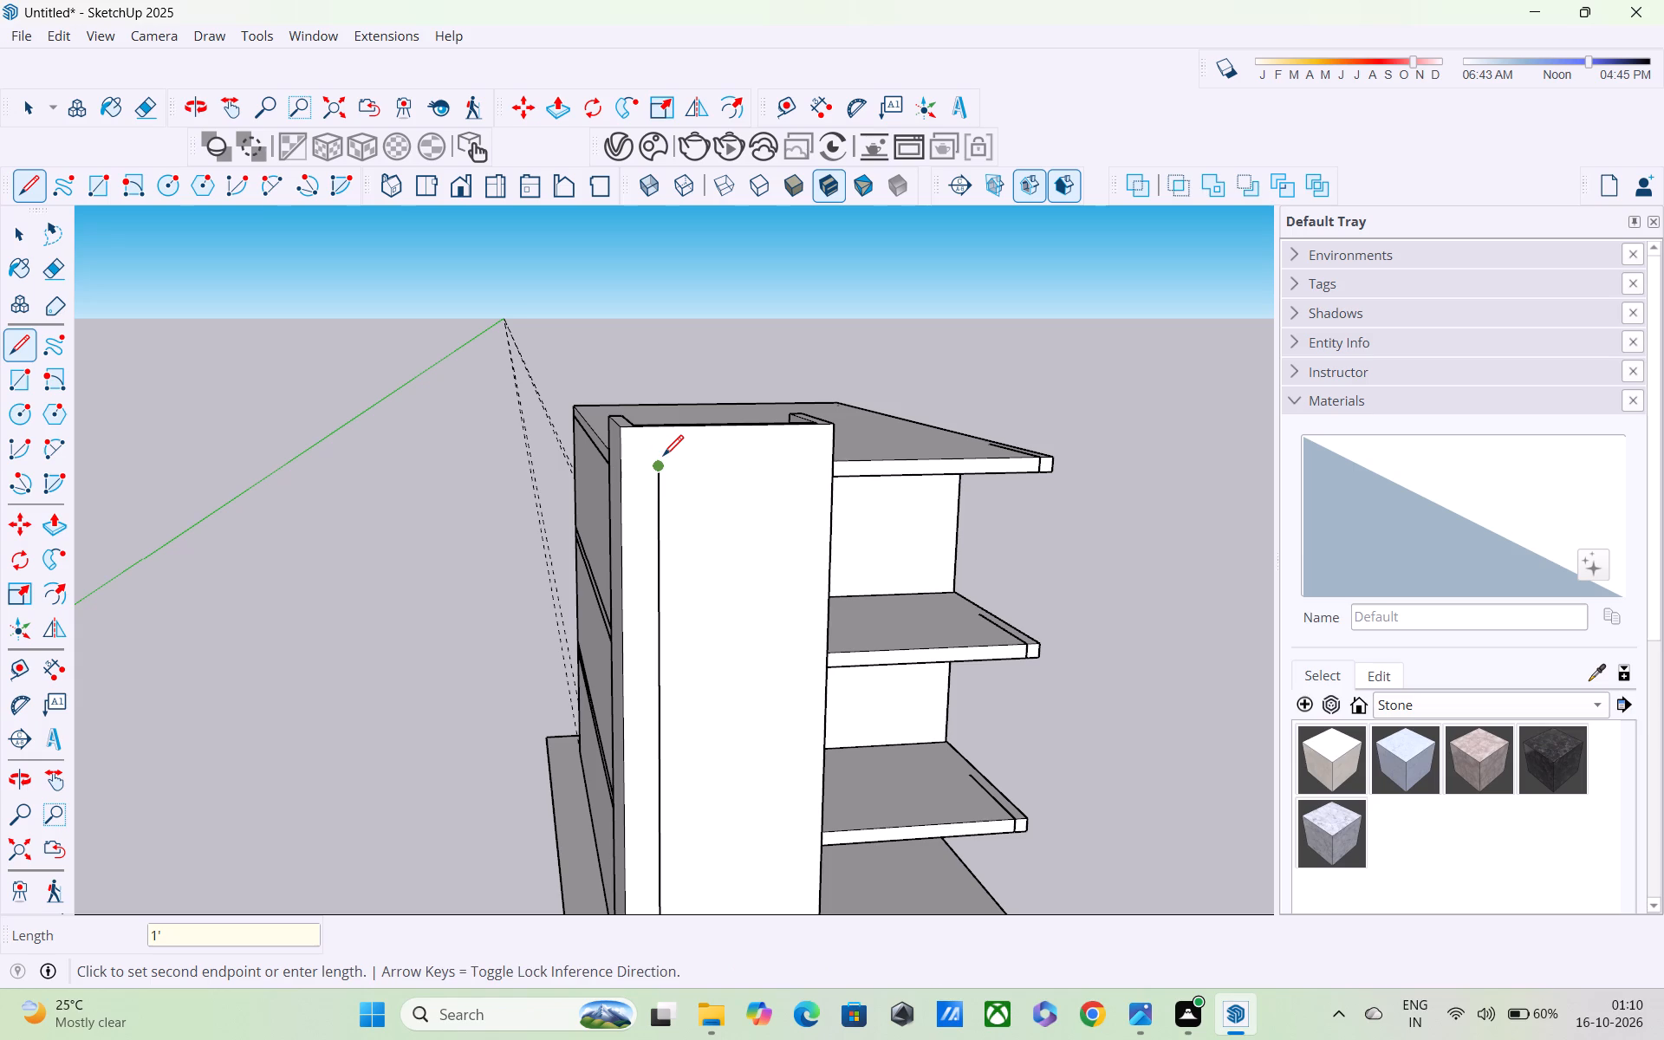
# Draw a horizontal line about 9' 6" long from the vertical line's top end to the tower's edge beside the roof slab.
pyautogui.click(658, 467)
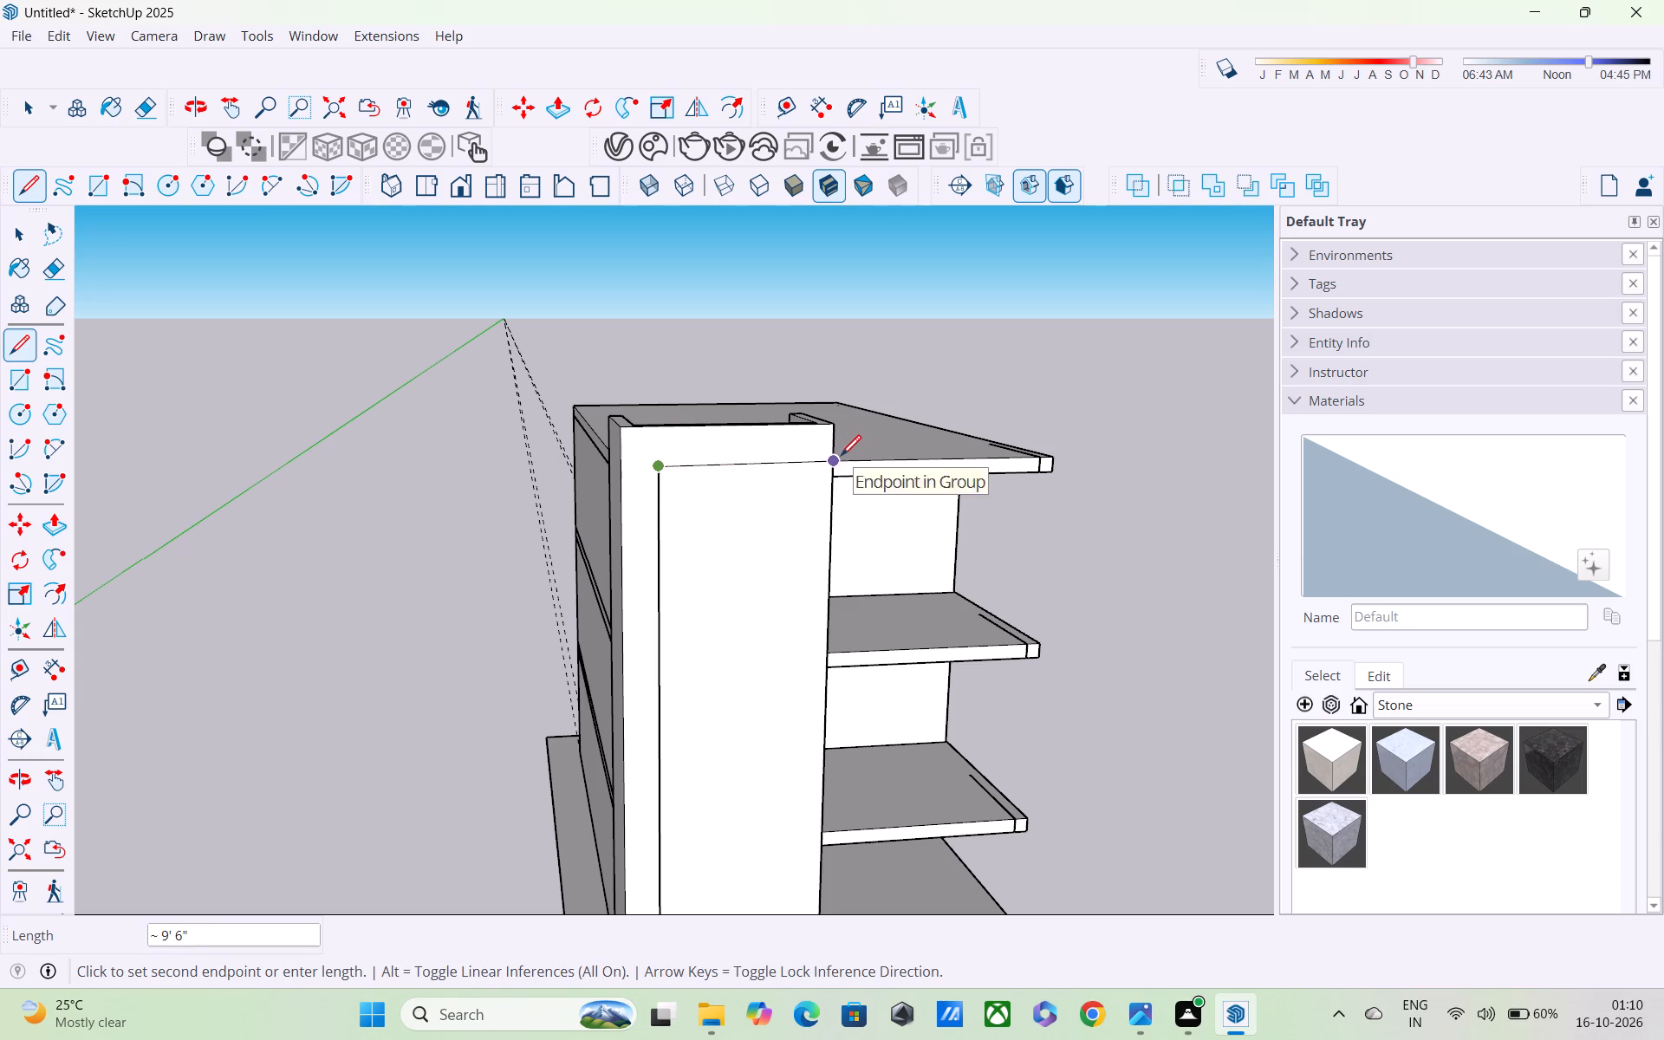
pyautogui.scroll(4, 829, 471)
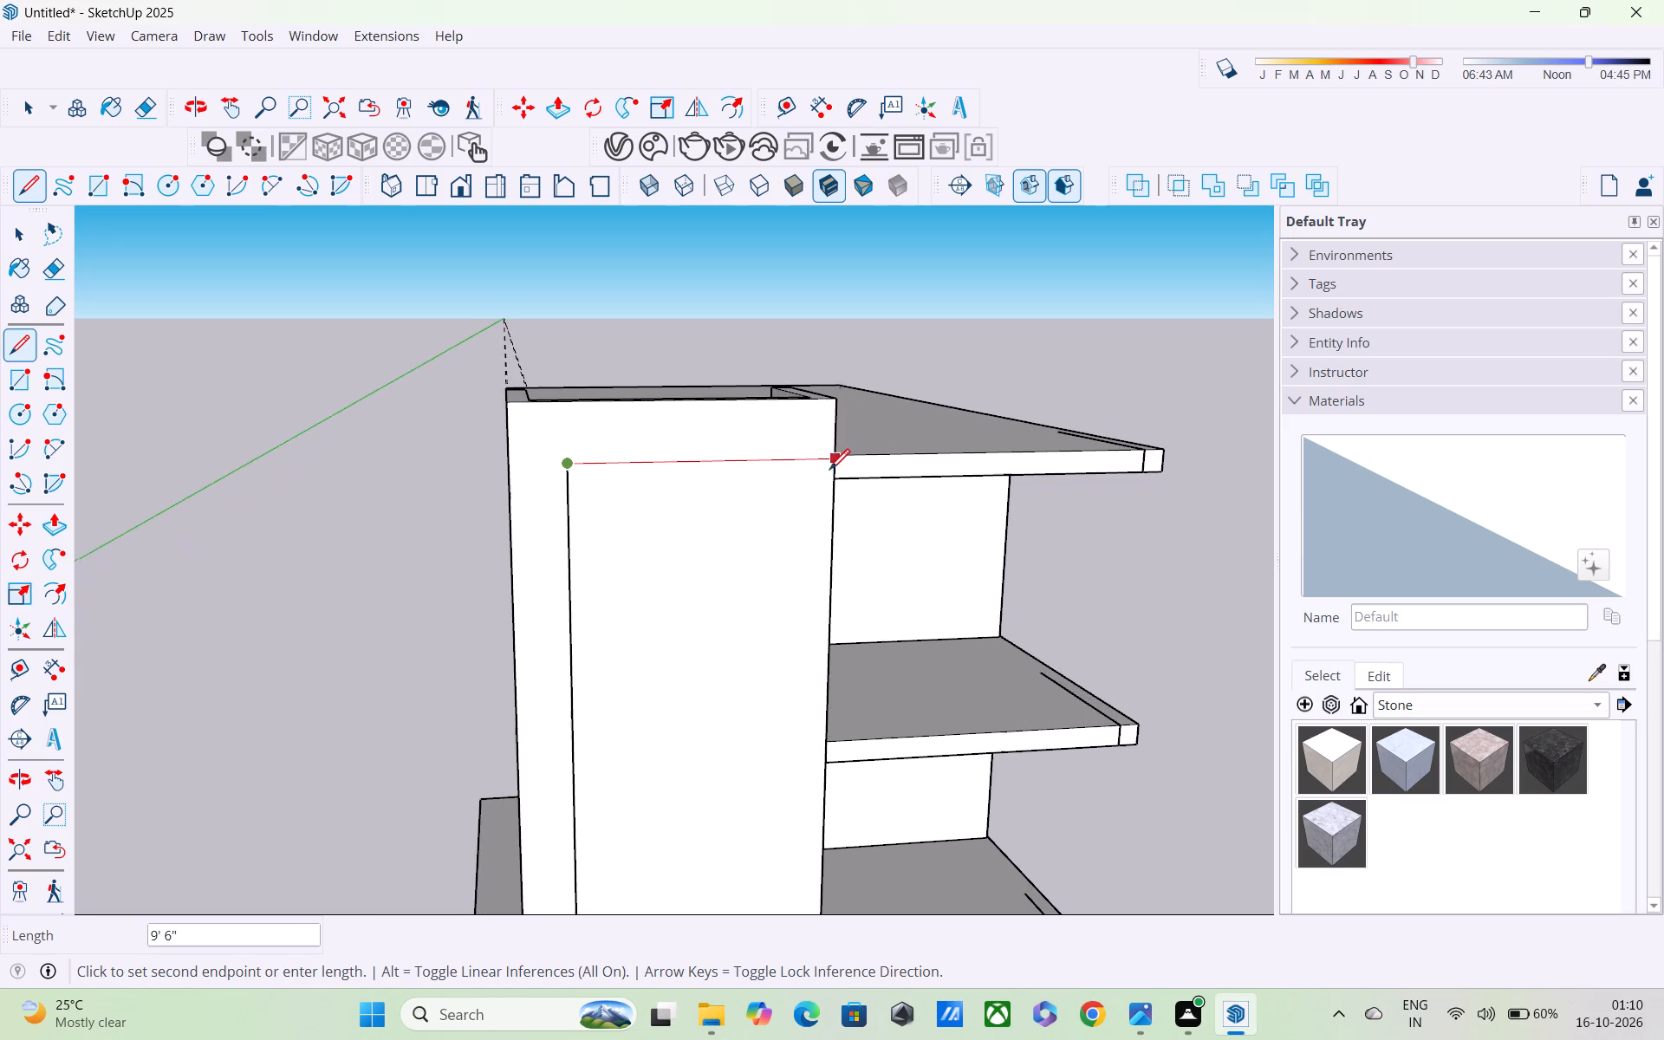
pyautogui.moveTo(829, 471); pyautogui.dragTo(604, 503, button='middle')
pyautogui.scroll(3, 725, 489)
pyautogui.moveTo(754, 451); pyautogui.dragTo(666, 465, button='middle')
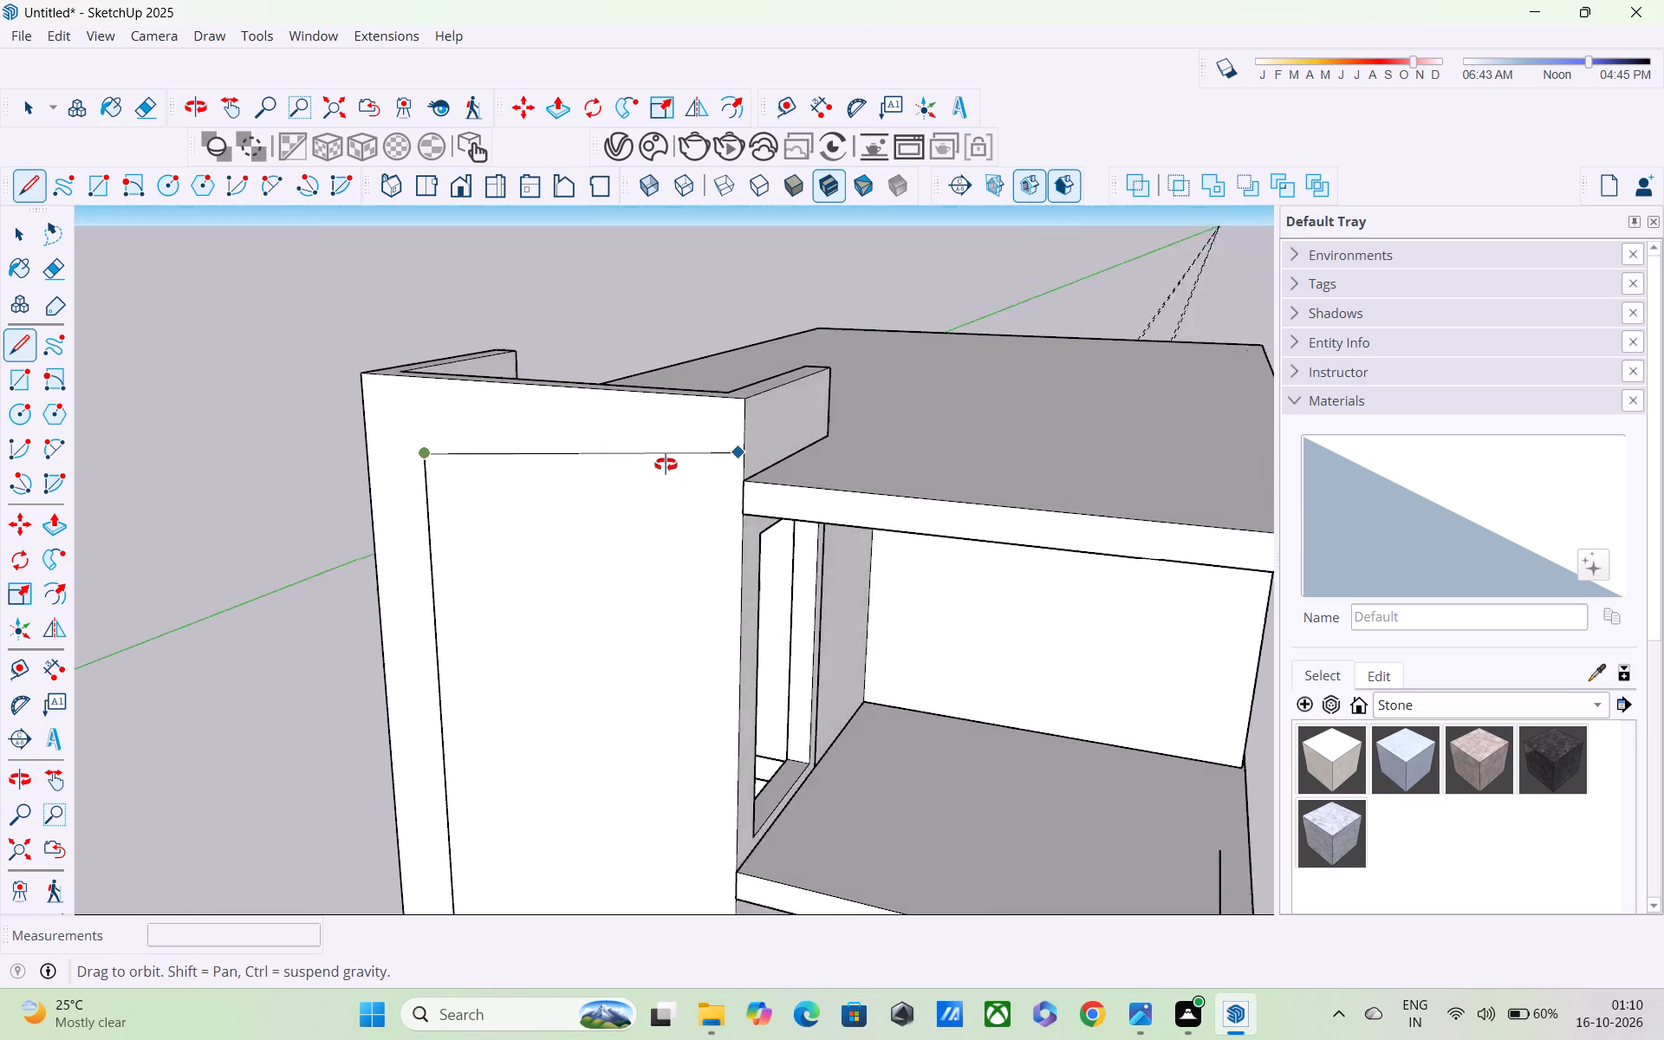
pyautogui.moveTo(666, 465); pyautogui.dragTo(587, 474, button='middle')
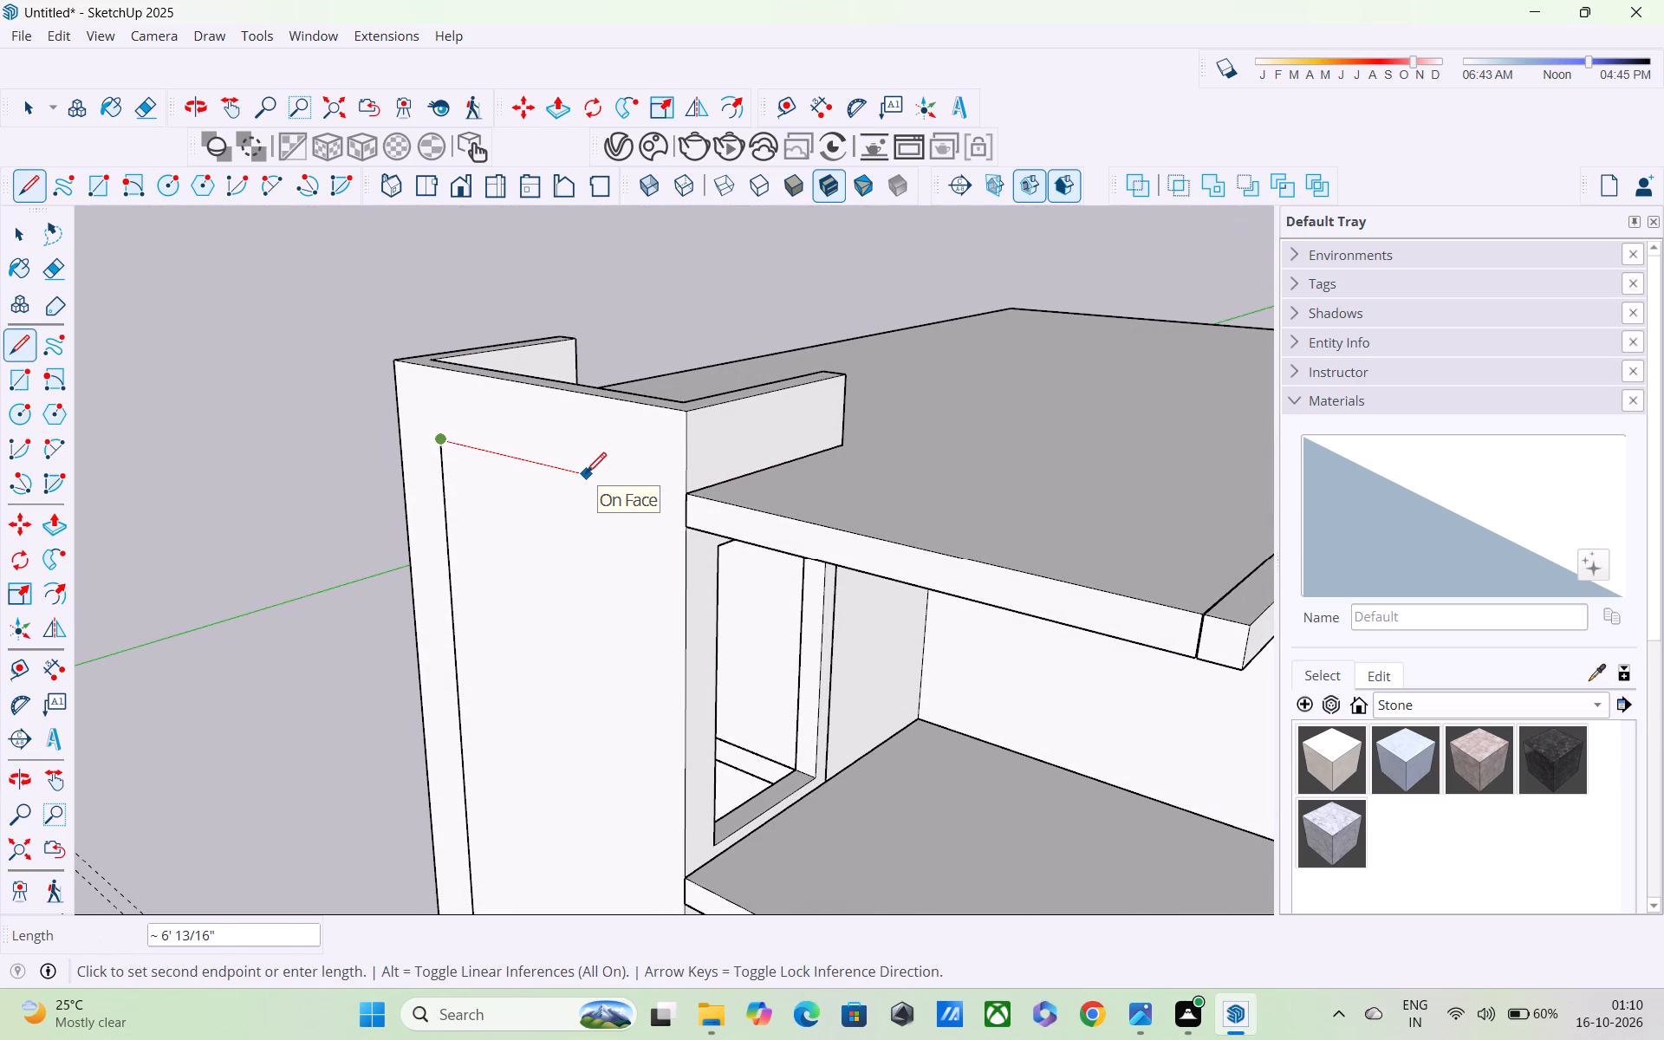
pyautogui.moveTo(583, 475); pyautogui.dragTo(462, 504, button='middle')
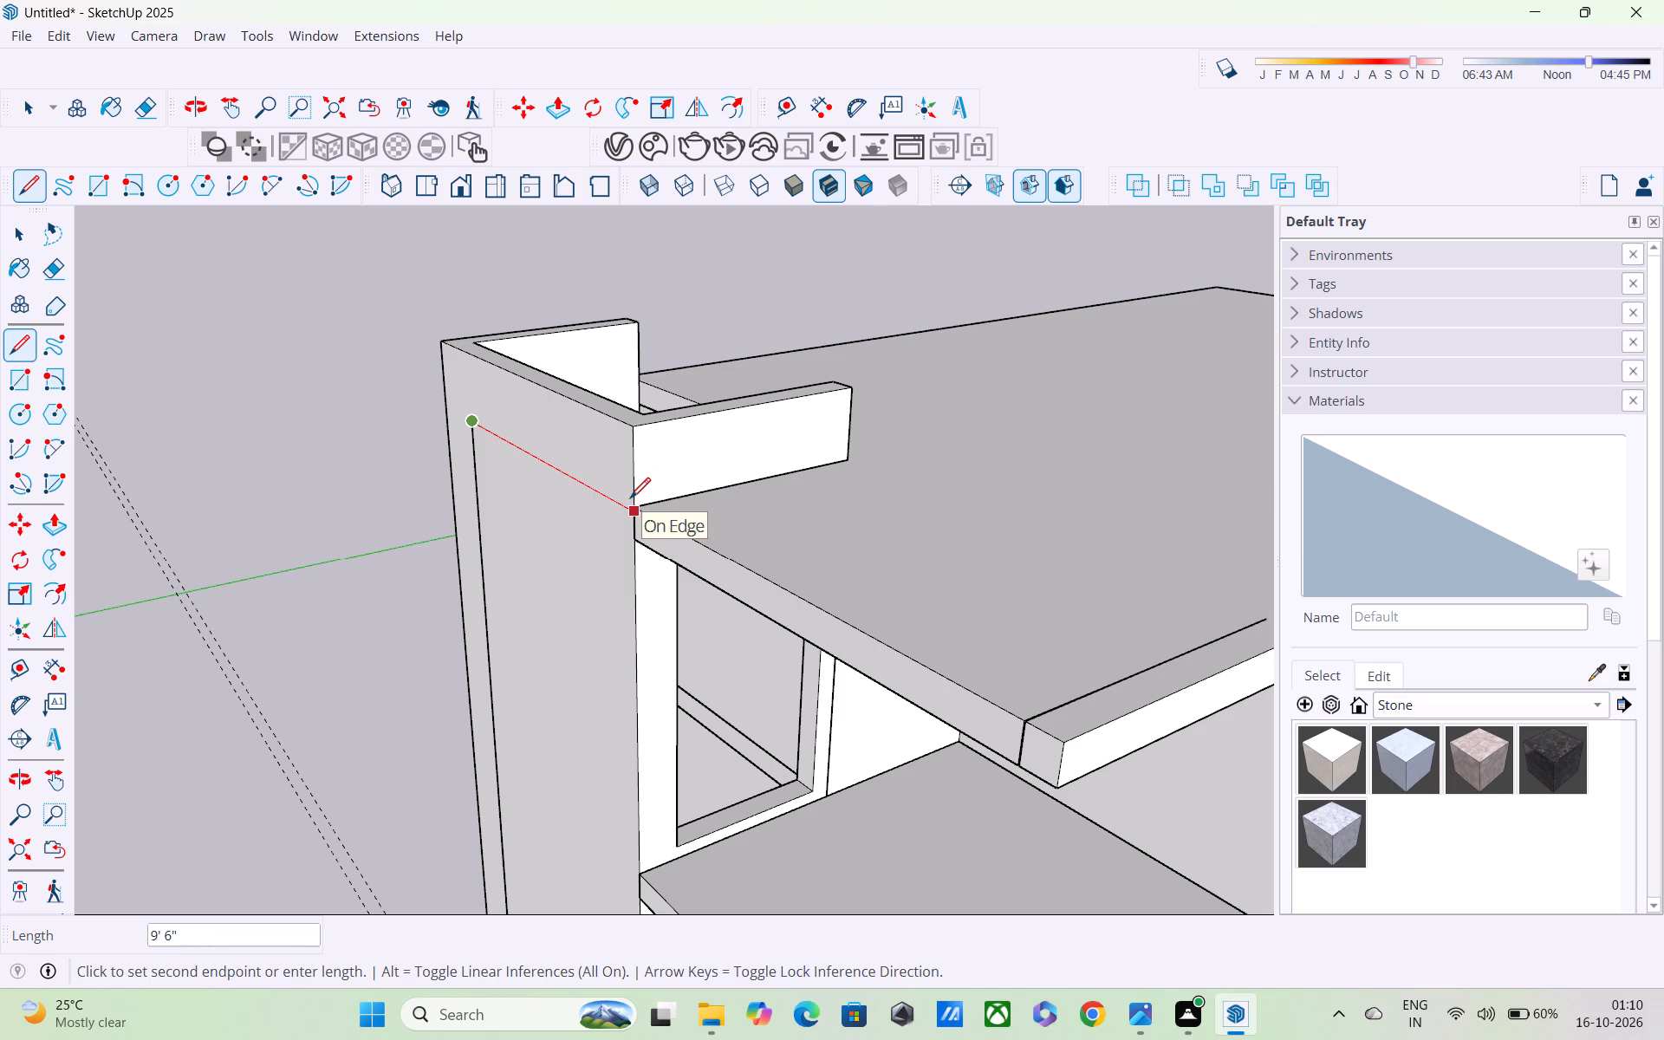
pyautogui.scroll(14, 631, 503)
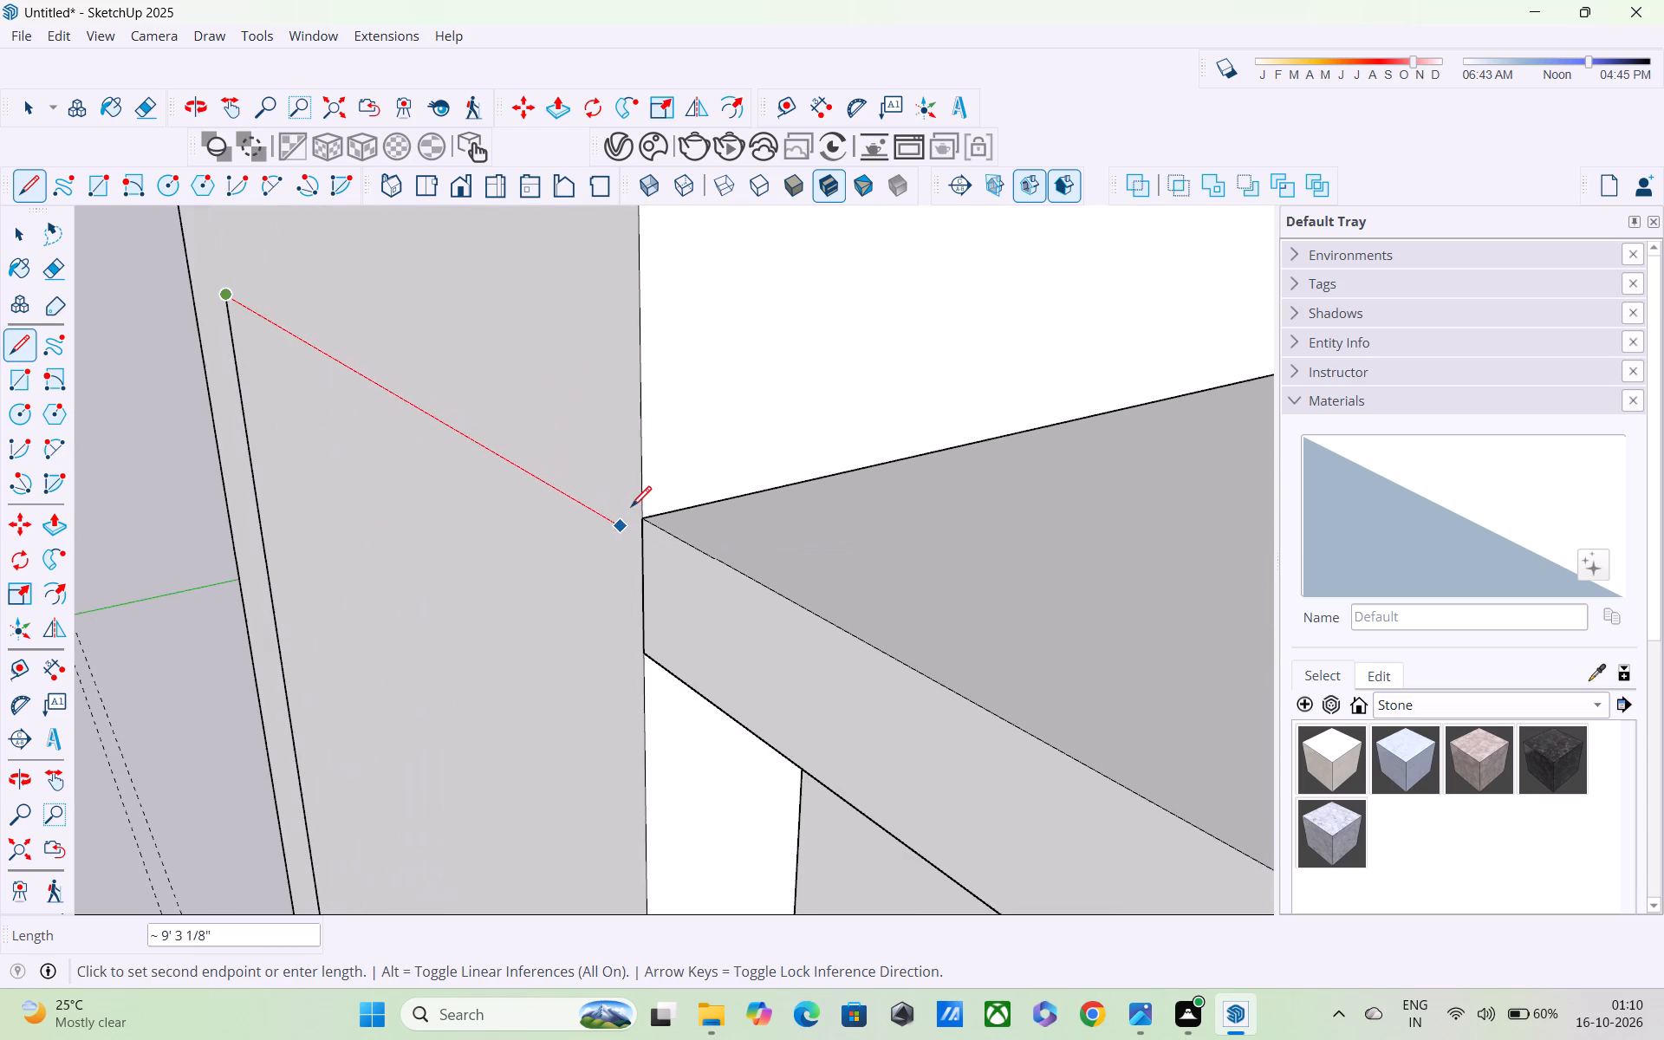
pyautogui.click(637, 513)
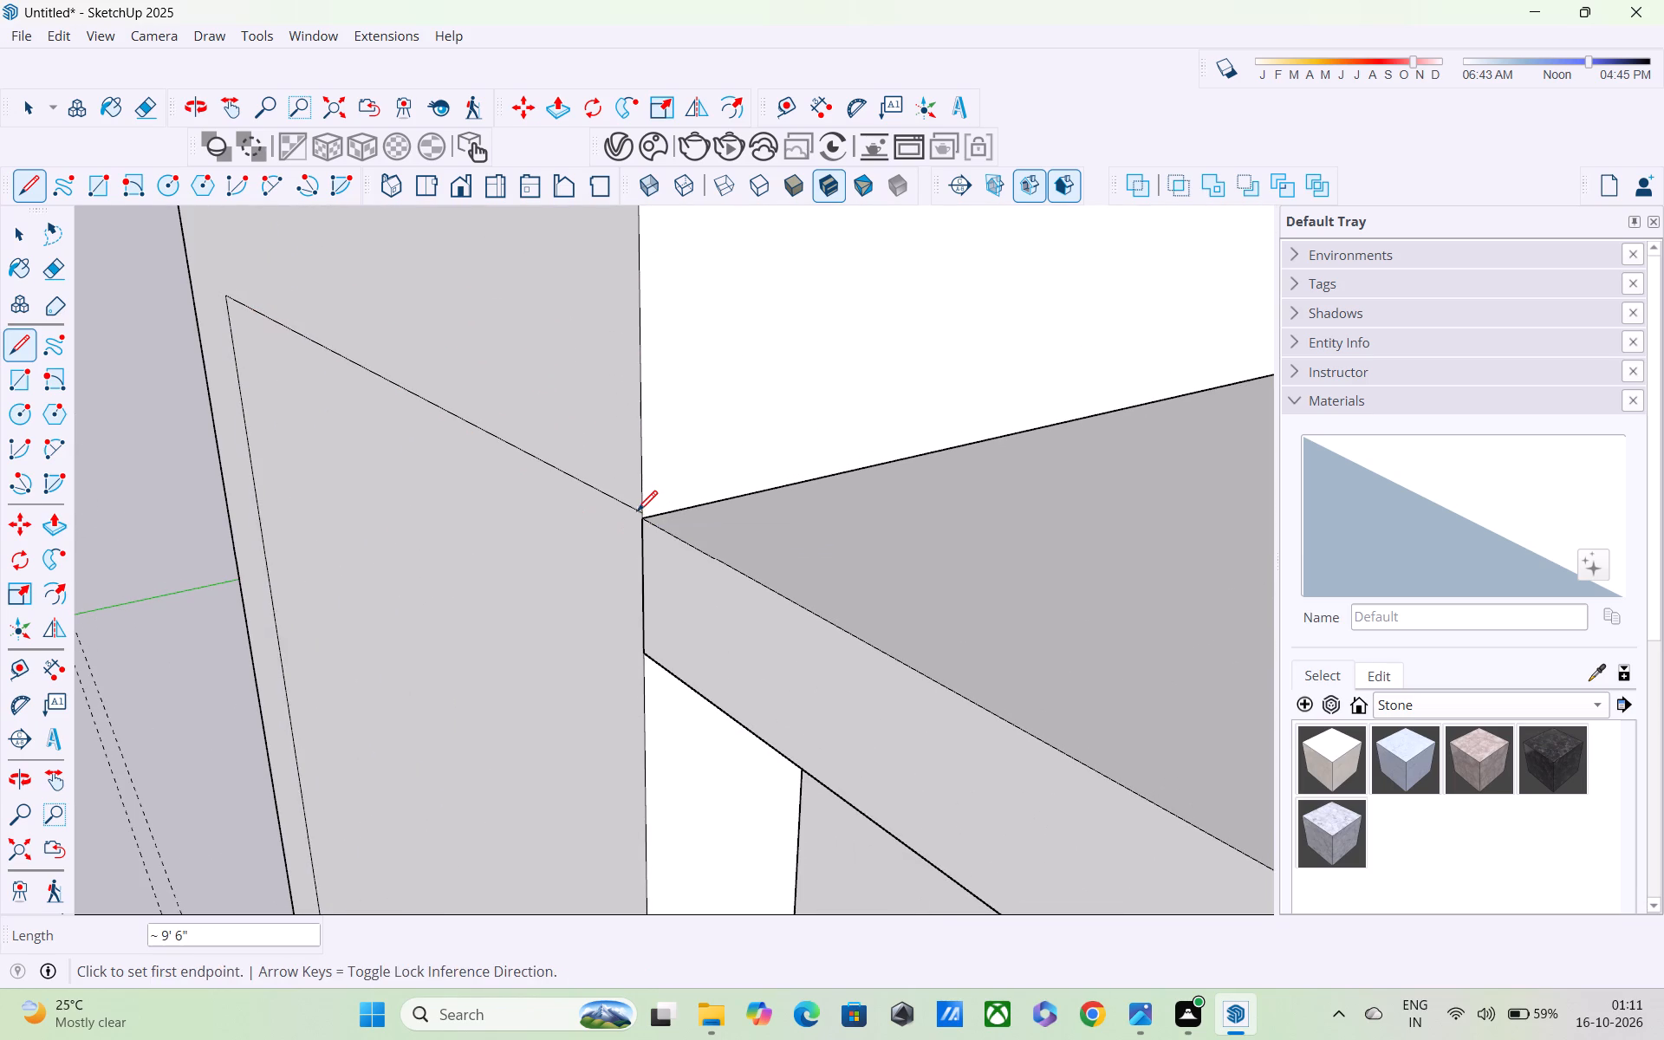
# Push/Pull the L-shaped border face on the tower's front outward by 5".
pyautogui.scroll(1, 639, 511)
pyautogui.moveTo(640, 498); pyautogui.dragTo(728, 425, button='middle')
pyautogui.scroll(-11, 774, 408)
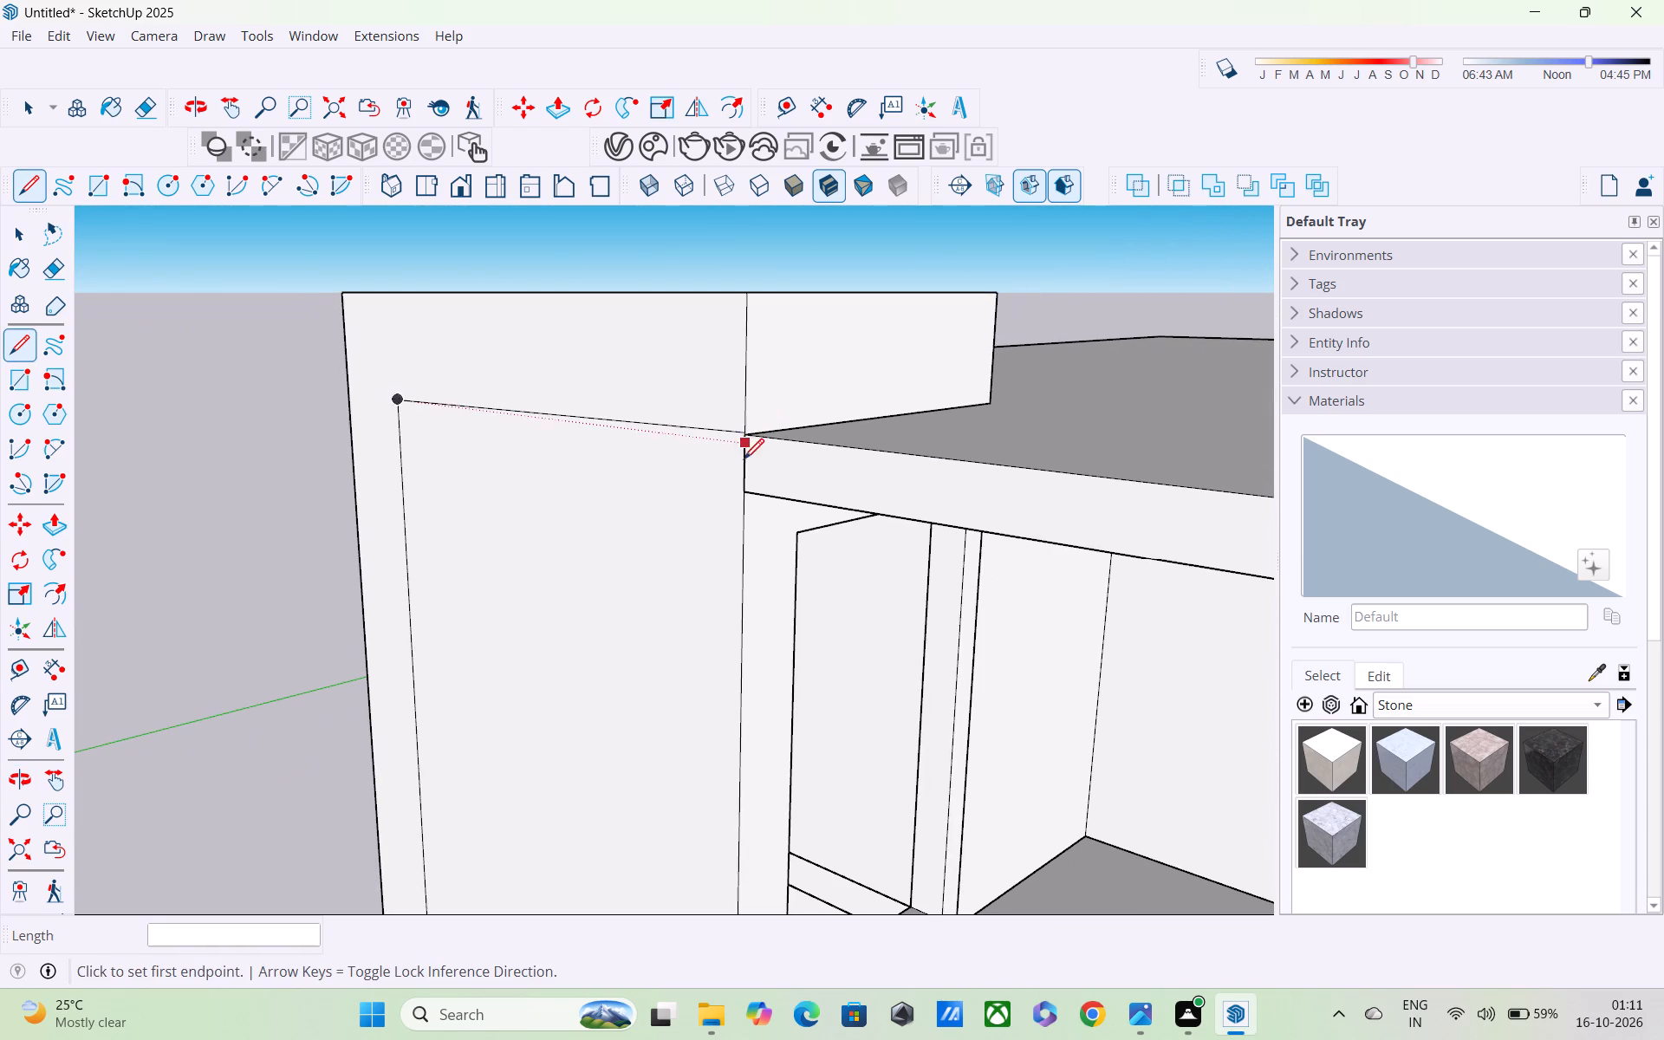
pyautogui.press('space')
pyautogui.press('o')
pyautogui.press('space')
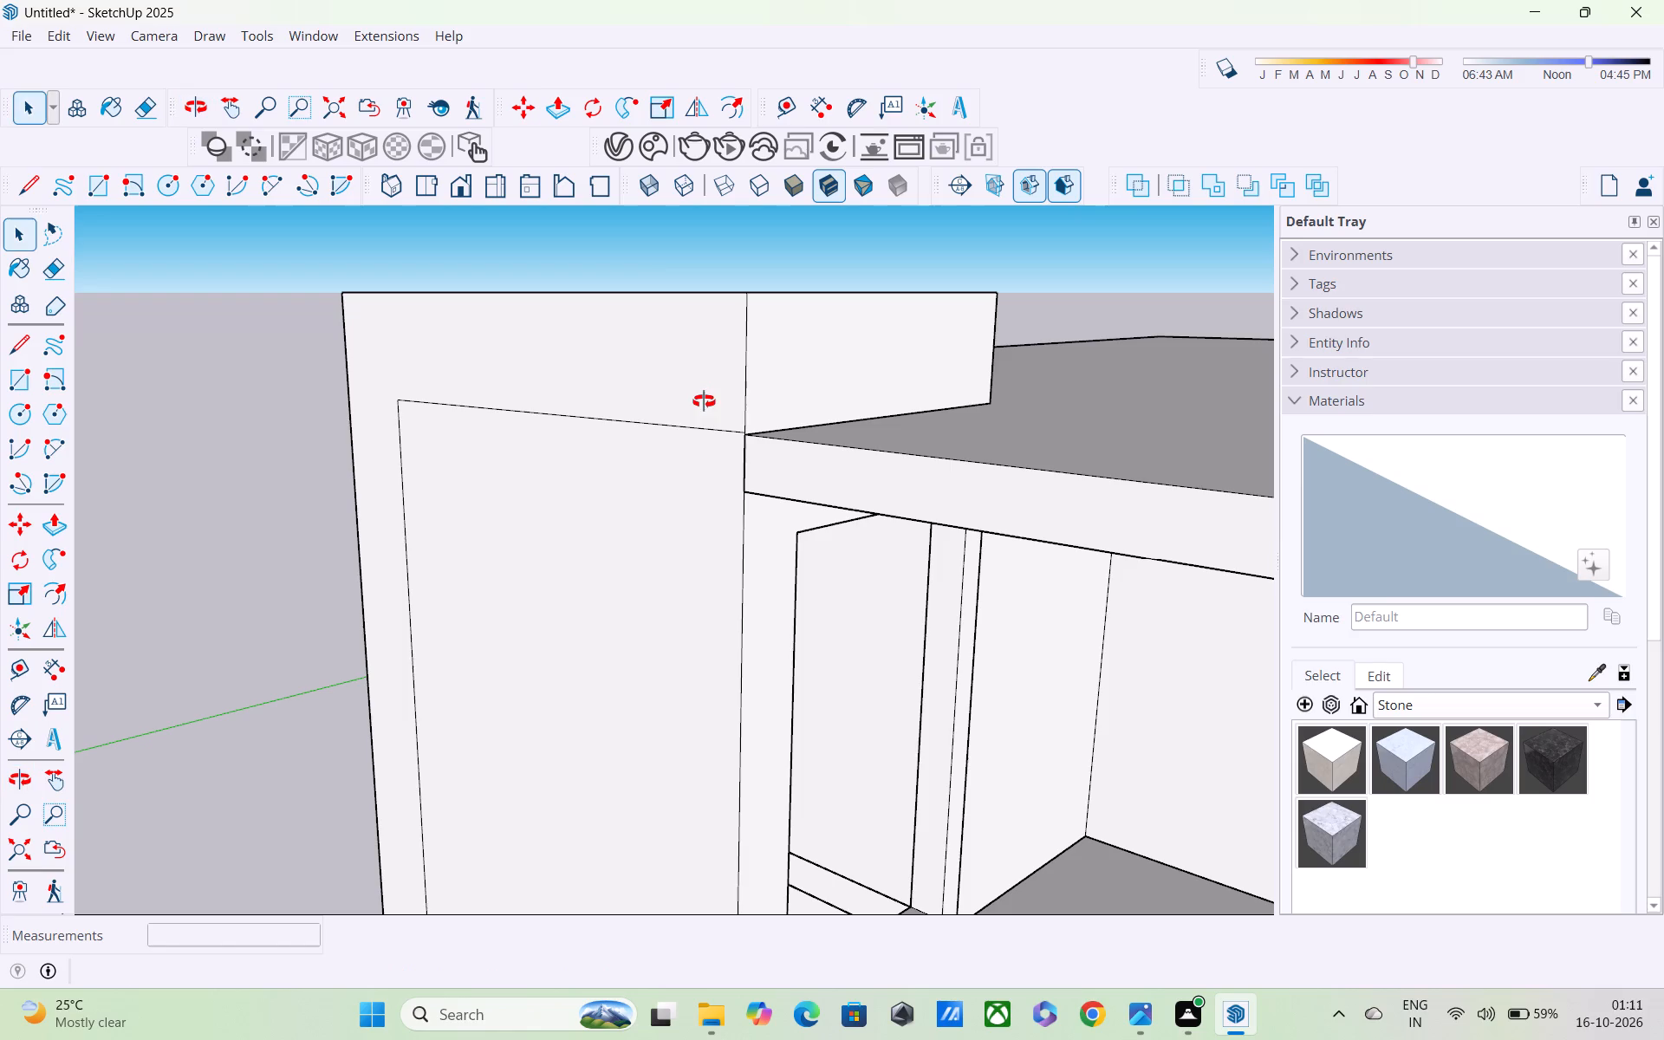
pyautogui.press('o')
pyautogui.press('p')
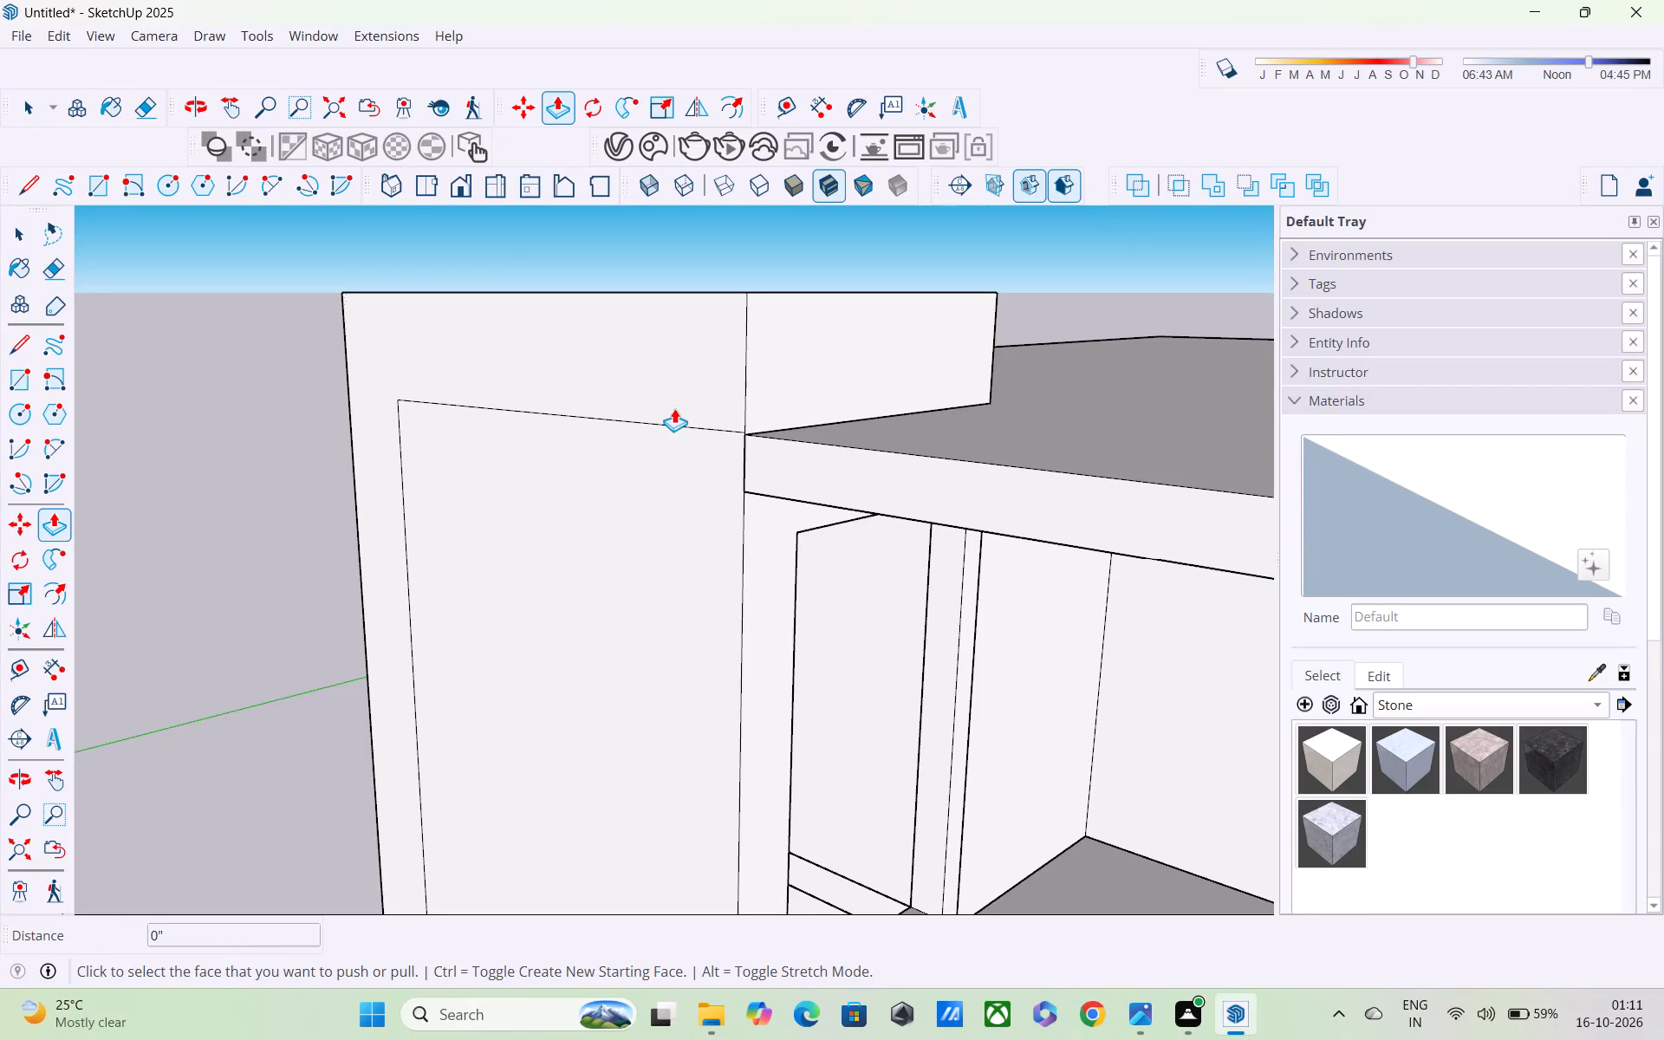
pyautogui.click(674, 383)
pyautogui.scroll(-4, 648, 408)
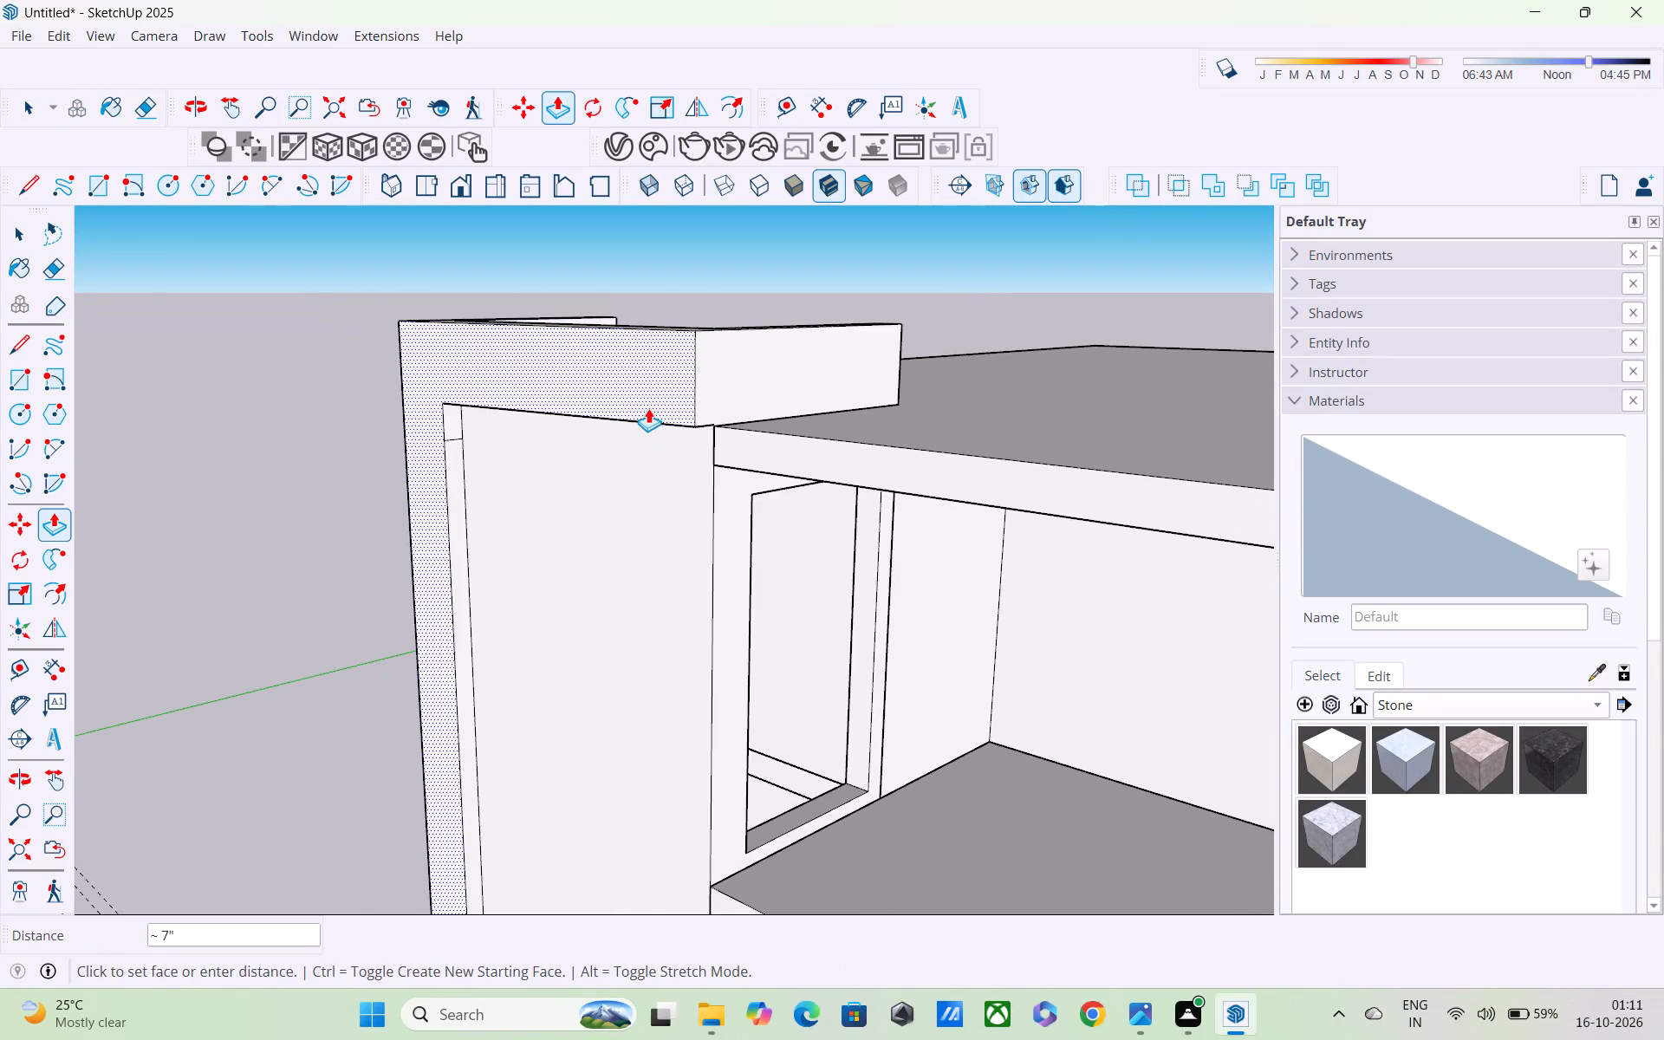
pyautogui.moveTo(658, 425); pyautogui.dragTo(797, 451, button='middle')
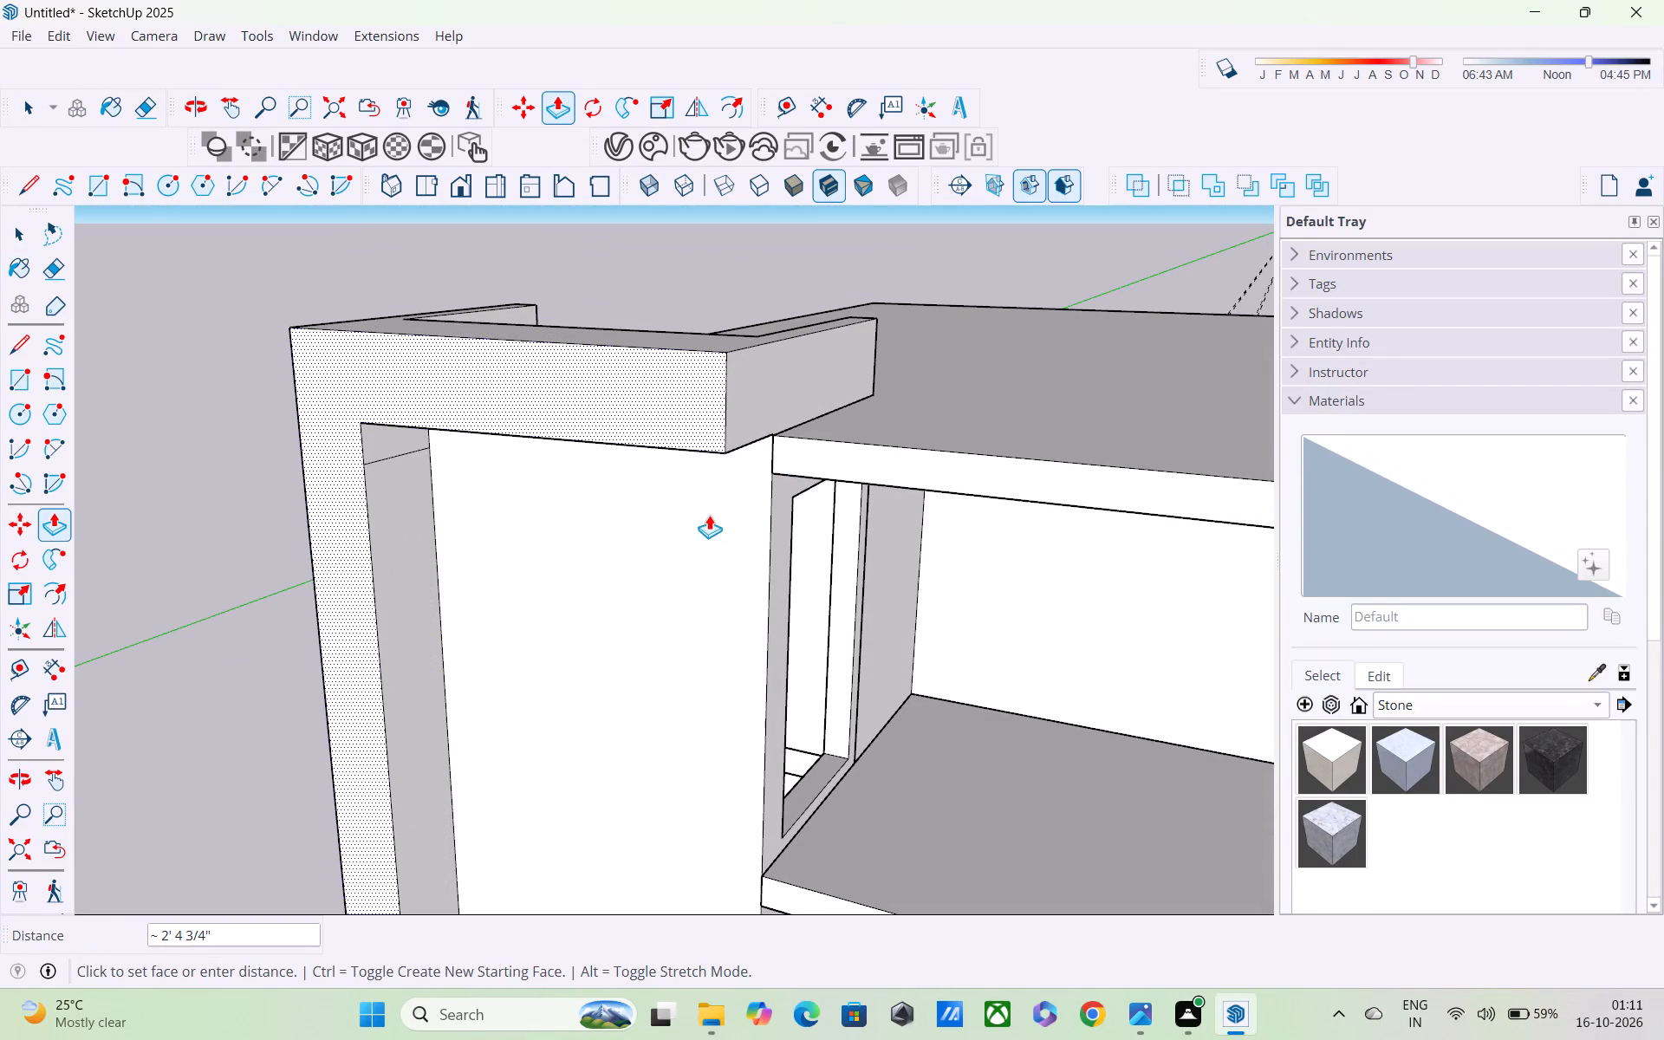
pyautogui.press('5')
pyautogui.hotkey('shift', '"')
pyautogui.press('Return')
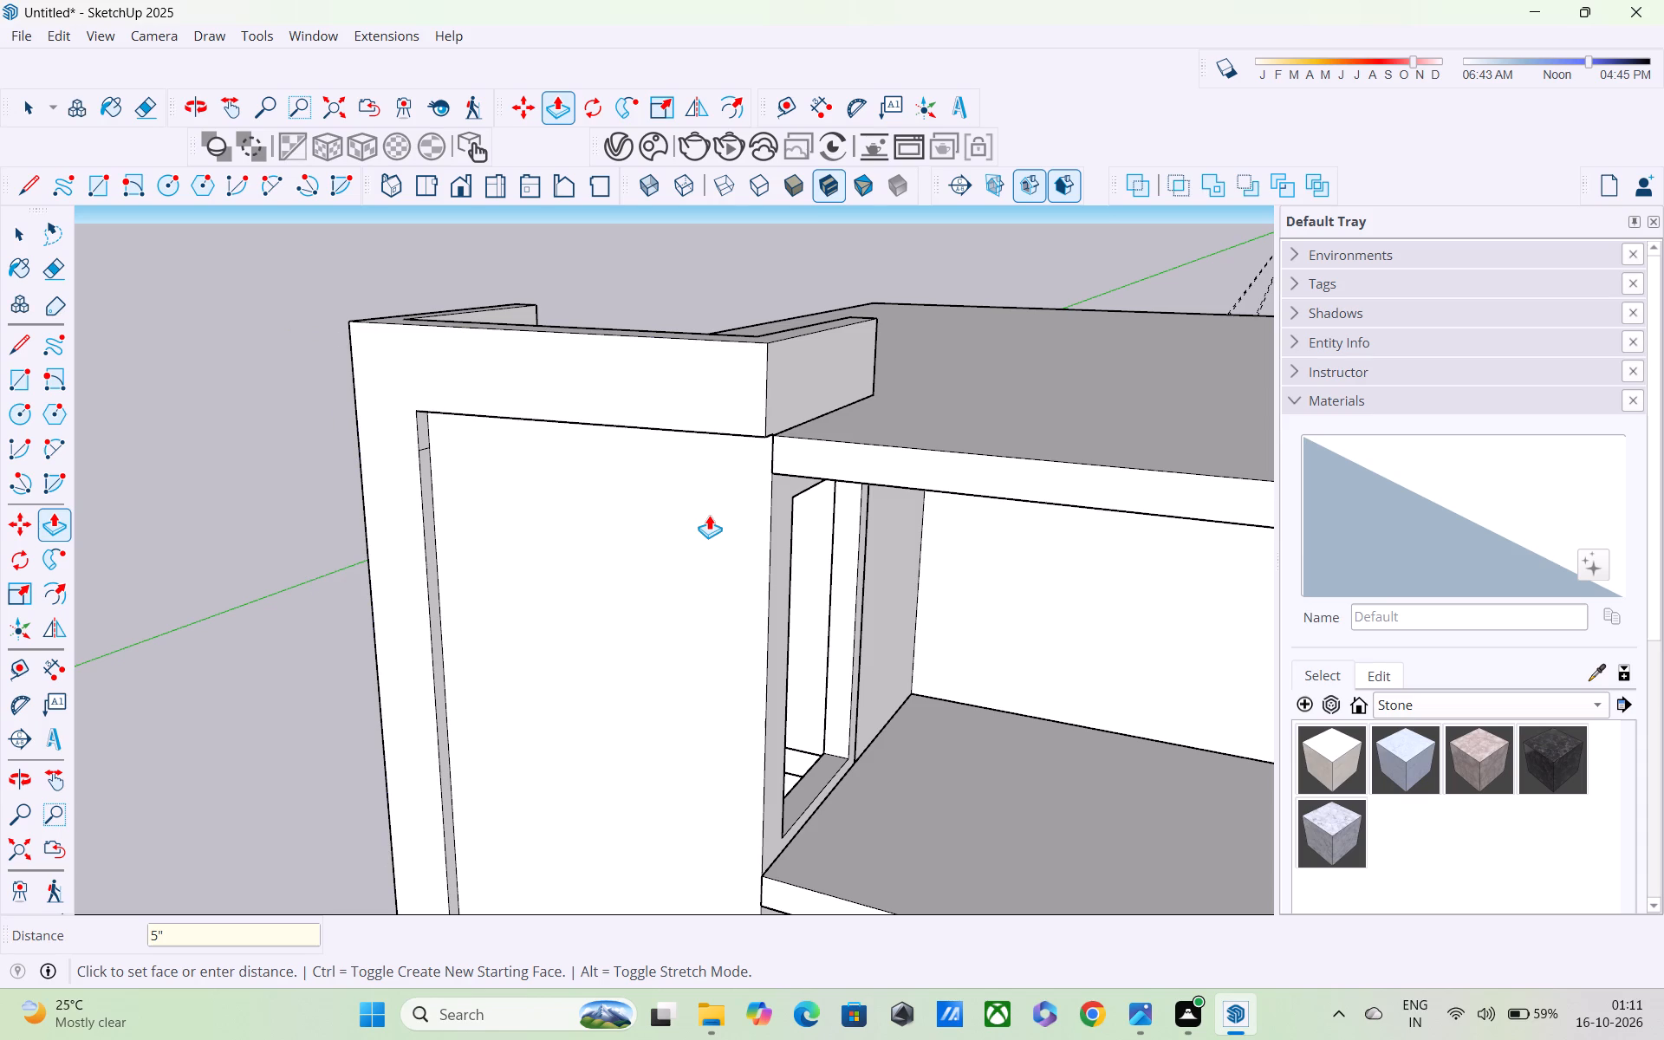
# Push/Pull the tower's L-shaped border face outward by another 5".
pyautogui.click(683, 400)
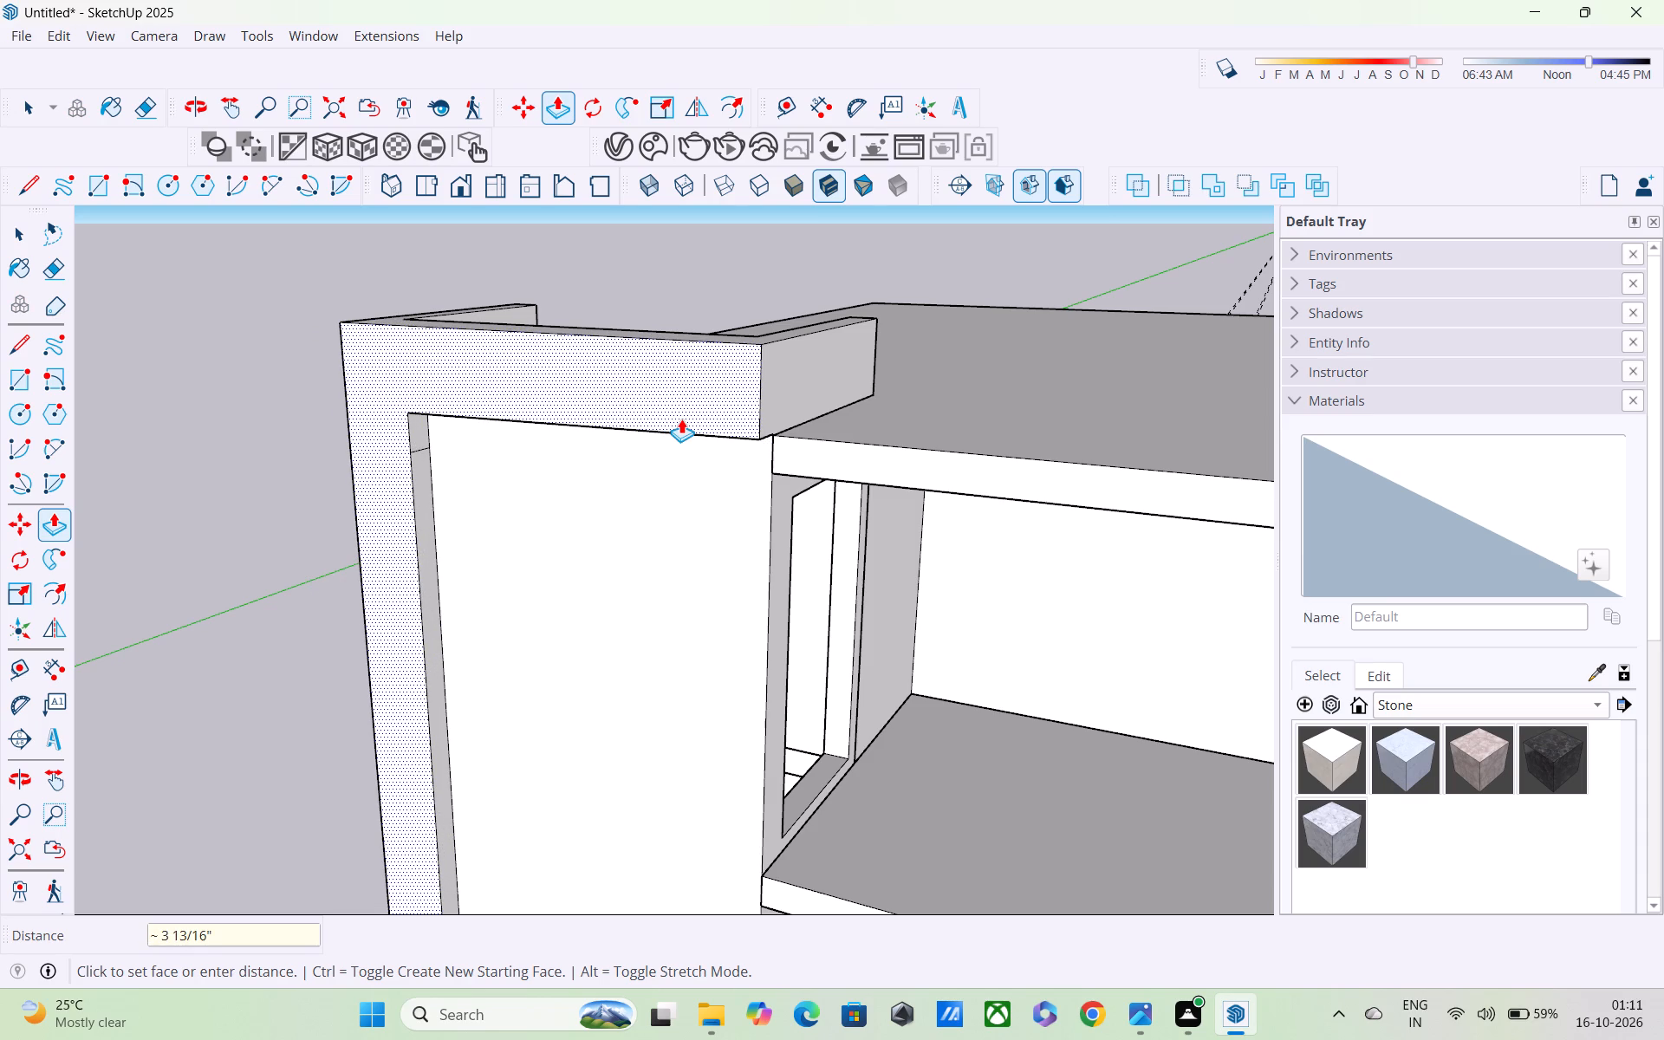
pyautogui.write('5"')
pyautogui.press('Return')
# Examine the tower's raised front border and the overall building from above and farther away.
pyautogui.scroll(-2, 681, 419)
pyautogui.moveTo(709, 459); pyautogui.dragTo(868, 628, button='middle')
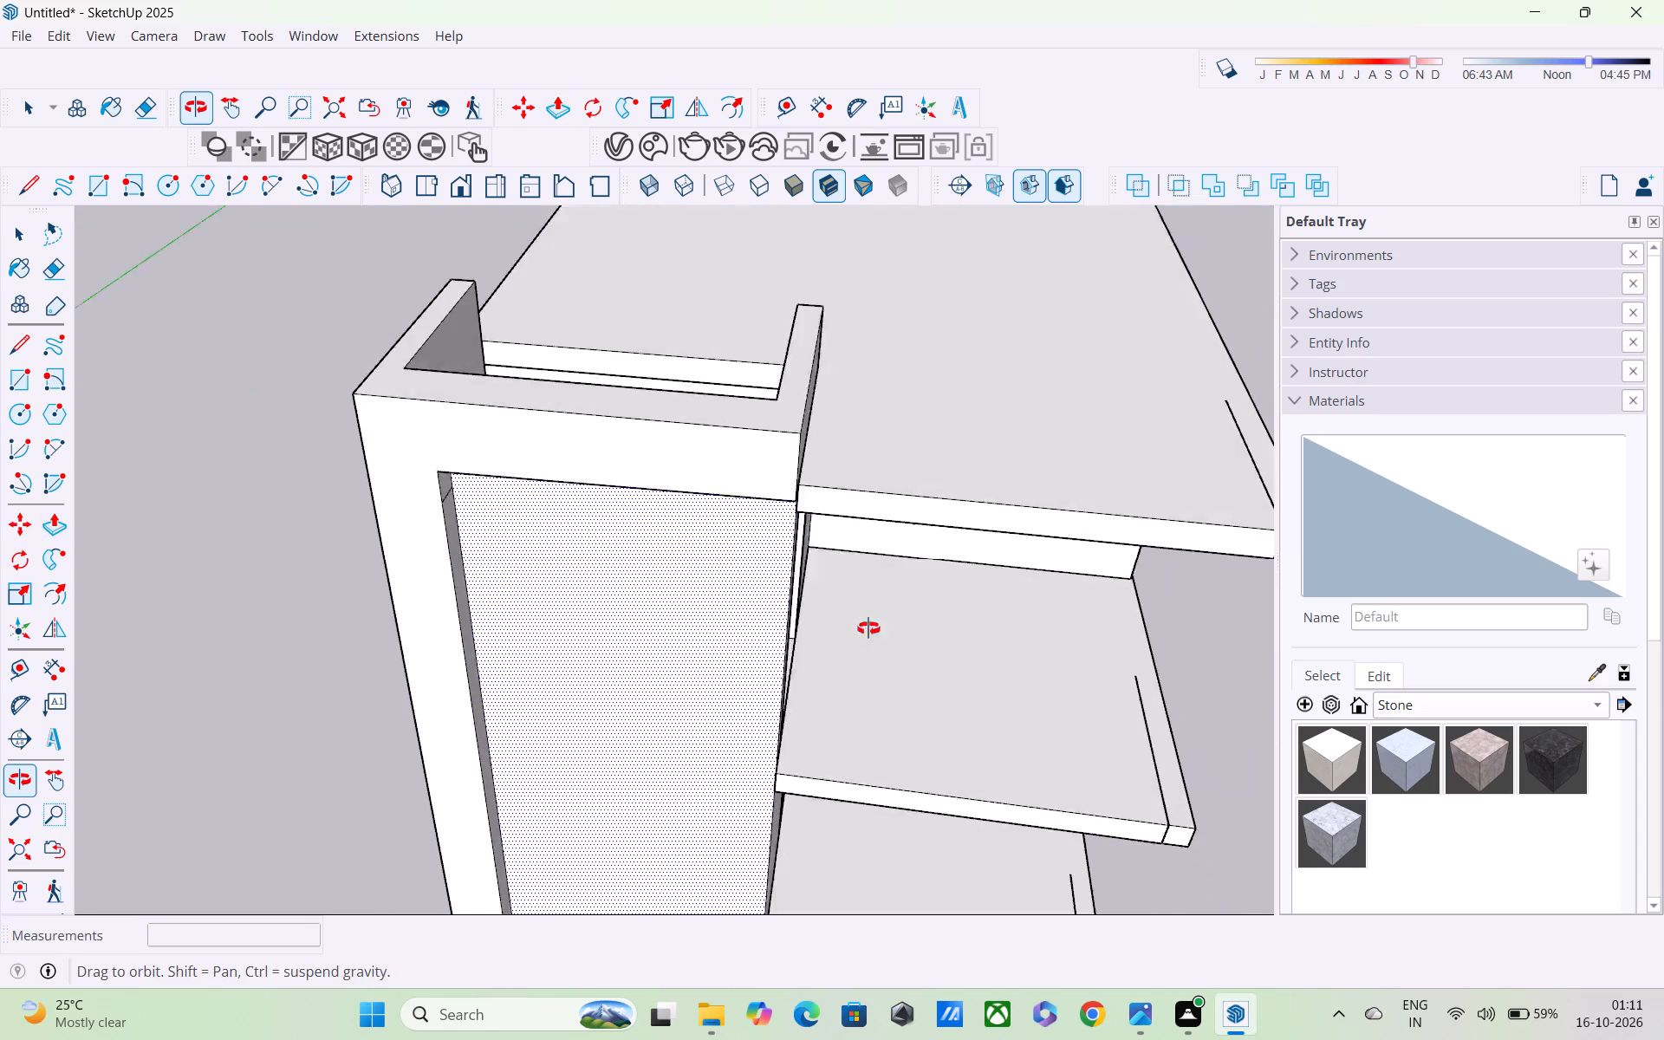
pyautogui.moveTo(868, 628); pyautogui.dragTo(874, 632, button='middle')
pyautogui.middleClick(879, 615)
pyautogui.scroll(-5, 879, 615)
pyautogui.moveTo(762, 737); pyautogui.dragTo(772, 594, button='middle')
pyautogui.scroll(-4, 771, 612)
pyautogui.keyDown('shift'); pyautogui.moveTo(765, 652); pyautogui.dragTo(765, 615, button='middle'); pyautogui.keyUp('shift')
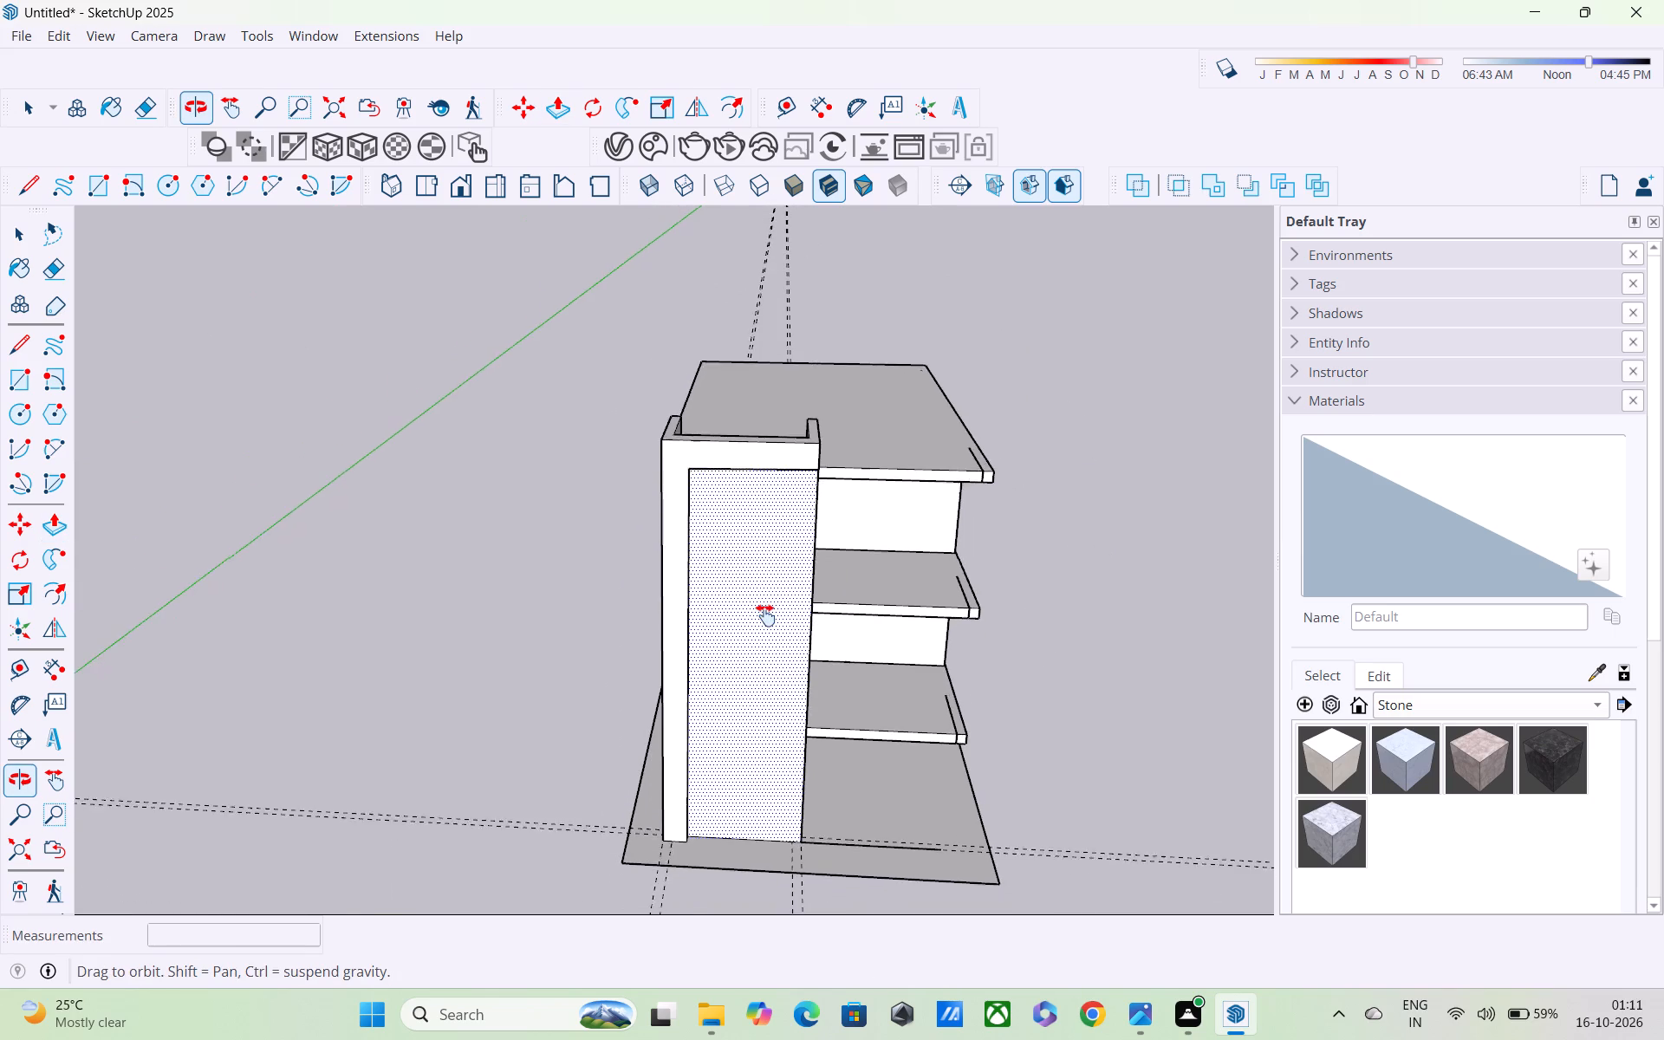
pyautogui.keyDown('shift'); pyautogui.moveTo(765, 615); pyautogui.dragTo(765, 536, button='middle'); pyautogui.keyUp('shift')
pyautogui.scroll(-5, 767, 532)
pyautogui.scroll(1, 765, 537)
pyautogui.press('space')
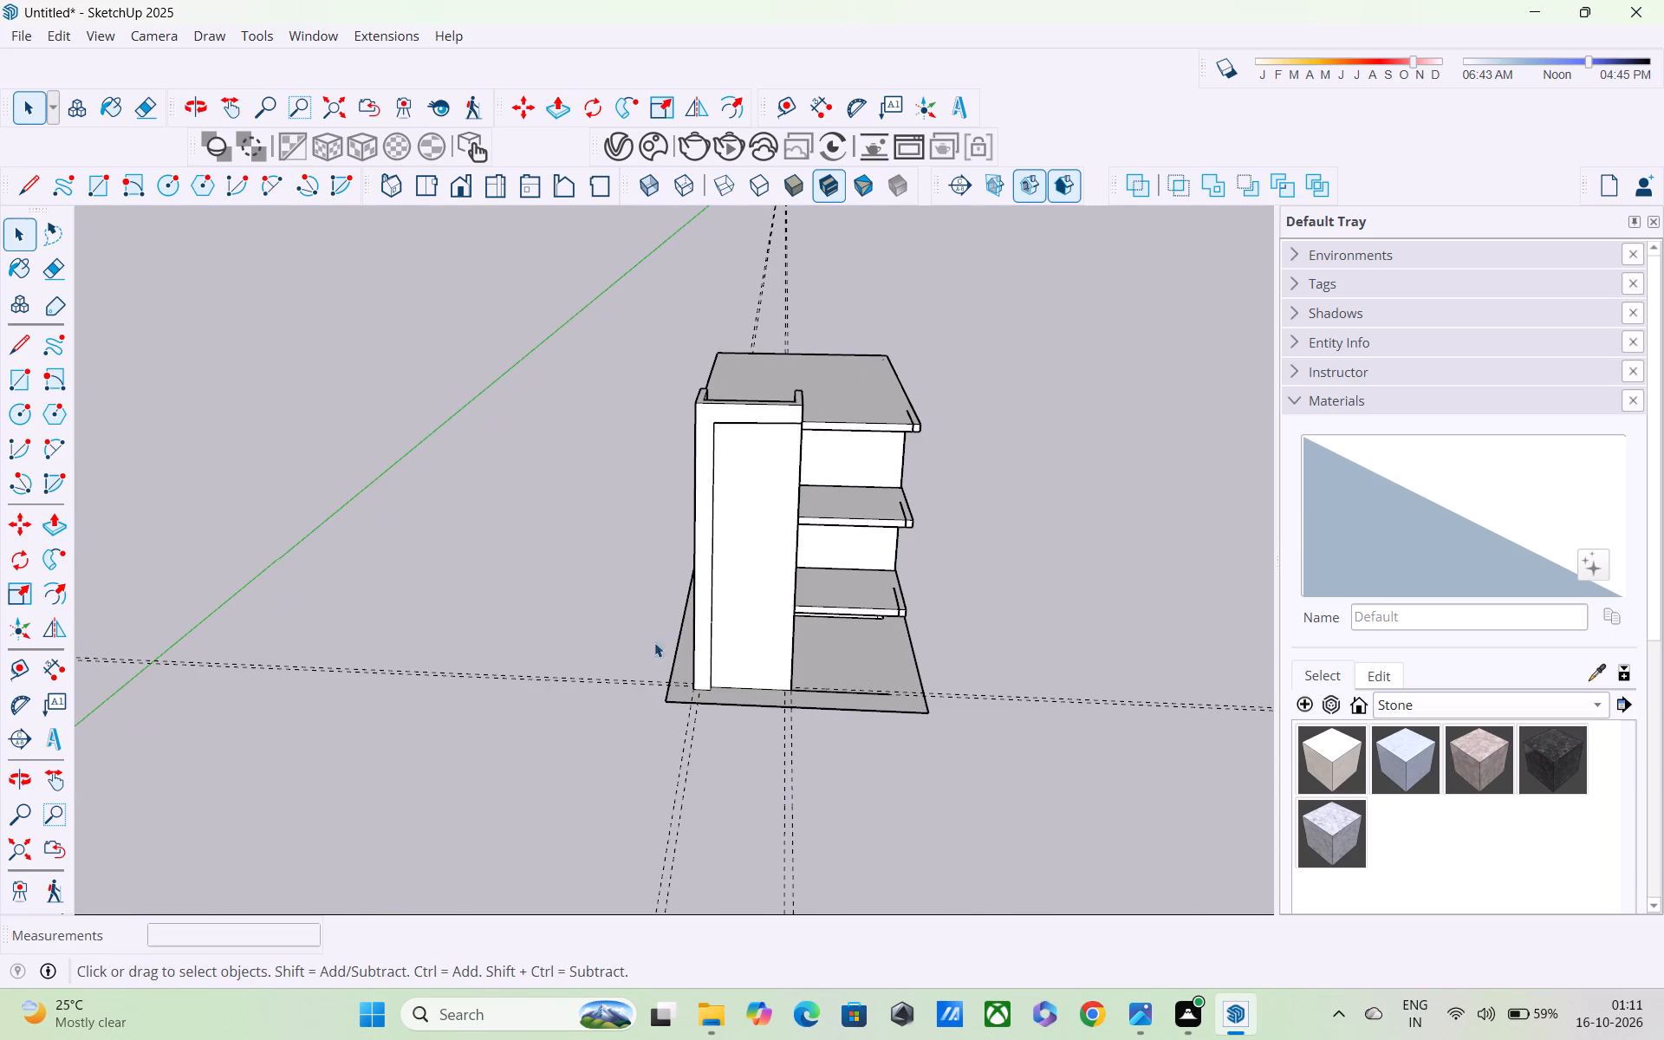
pyautogui.scroll(-1, 644, 676)
pyautogui.scroll(2, 705, 622)
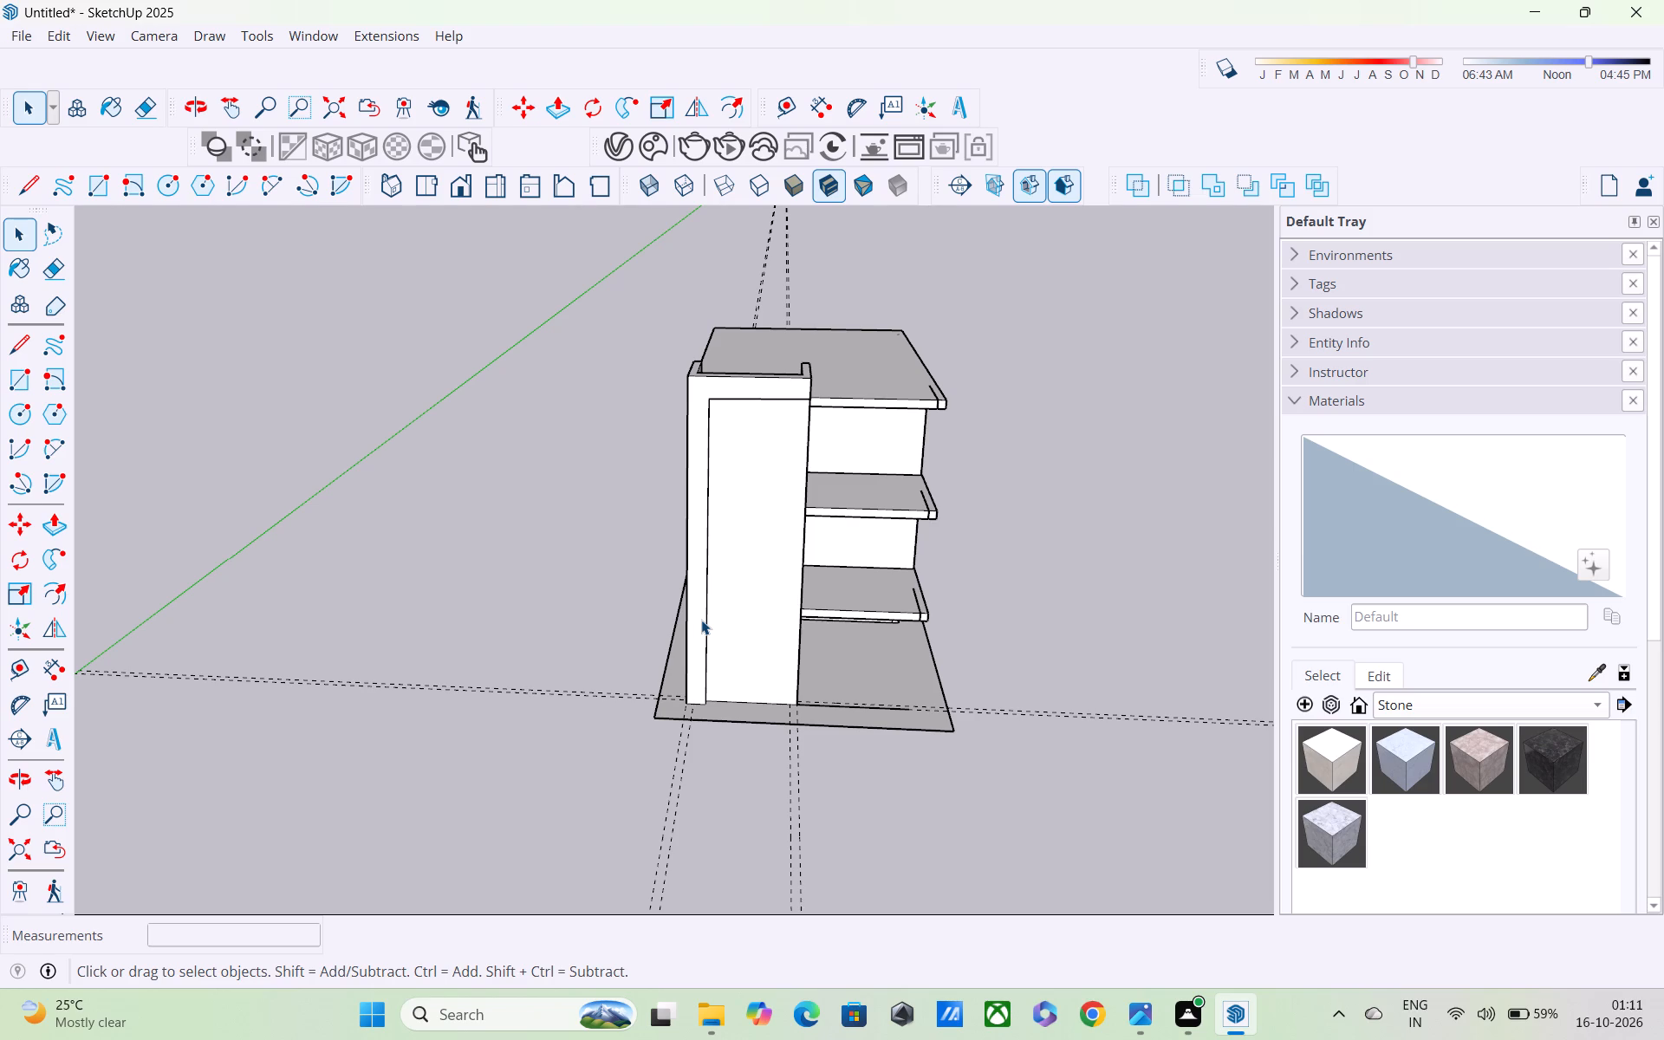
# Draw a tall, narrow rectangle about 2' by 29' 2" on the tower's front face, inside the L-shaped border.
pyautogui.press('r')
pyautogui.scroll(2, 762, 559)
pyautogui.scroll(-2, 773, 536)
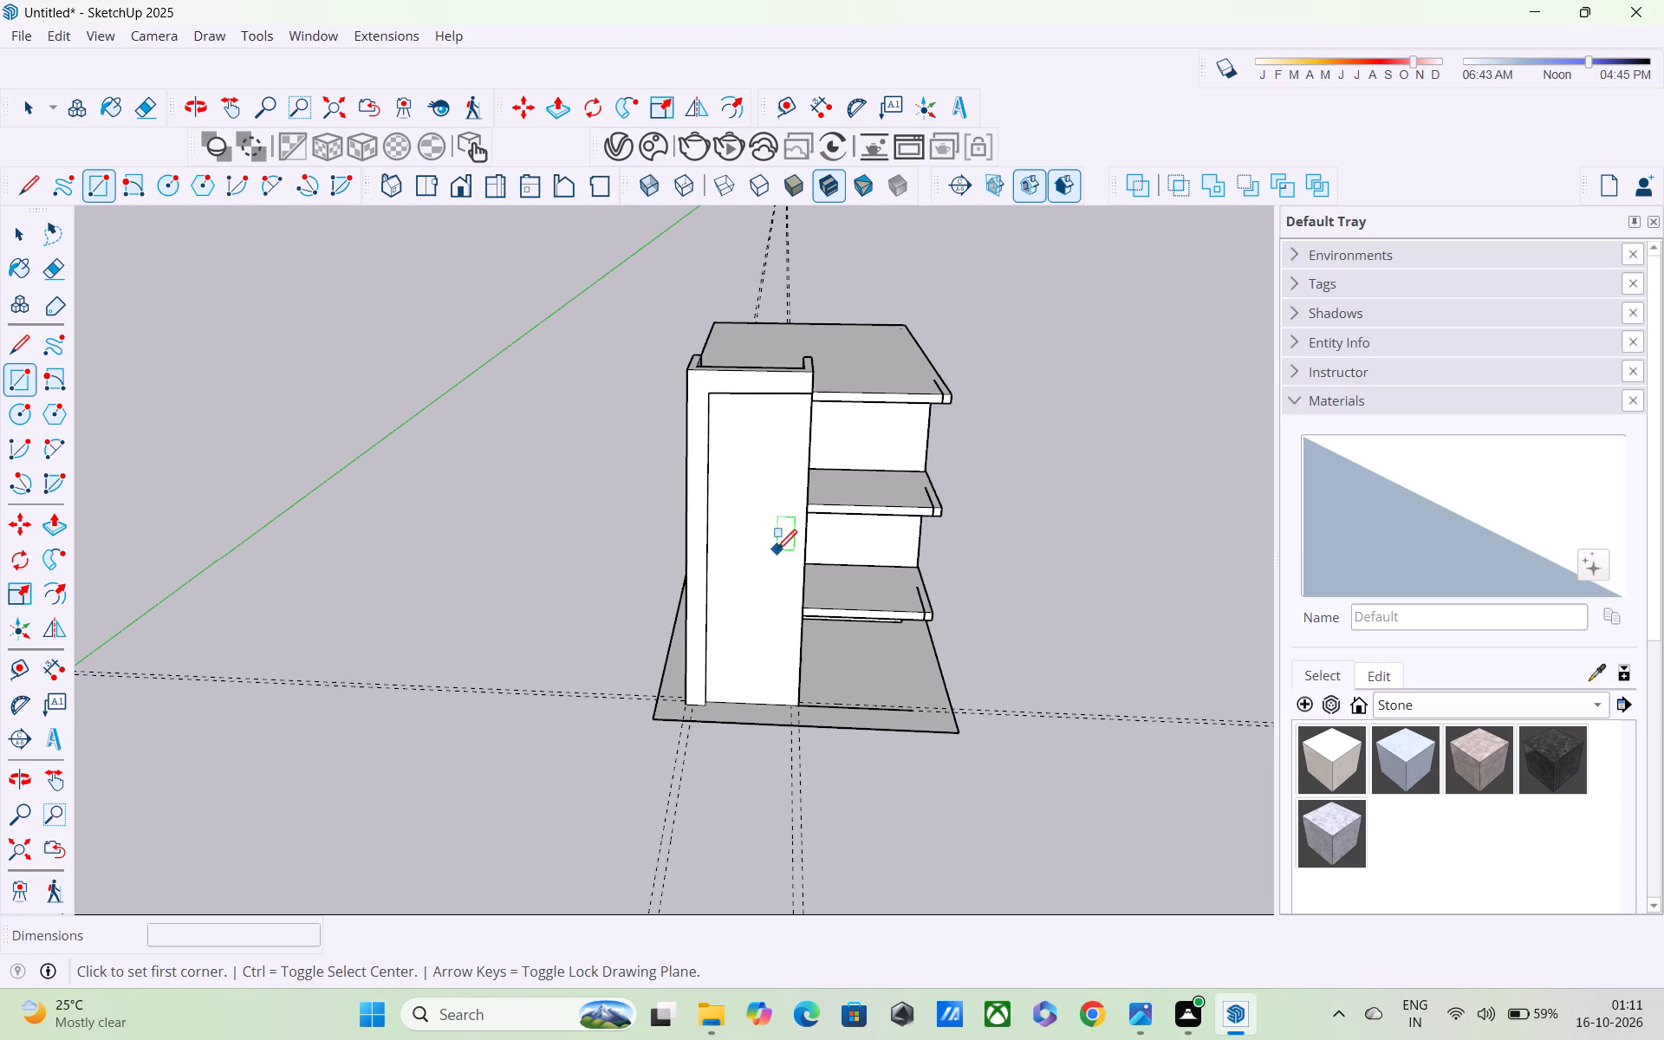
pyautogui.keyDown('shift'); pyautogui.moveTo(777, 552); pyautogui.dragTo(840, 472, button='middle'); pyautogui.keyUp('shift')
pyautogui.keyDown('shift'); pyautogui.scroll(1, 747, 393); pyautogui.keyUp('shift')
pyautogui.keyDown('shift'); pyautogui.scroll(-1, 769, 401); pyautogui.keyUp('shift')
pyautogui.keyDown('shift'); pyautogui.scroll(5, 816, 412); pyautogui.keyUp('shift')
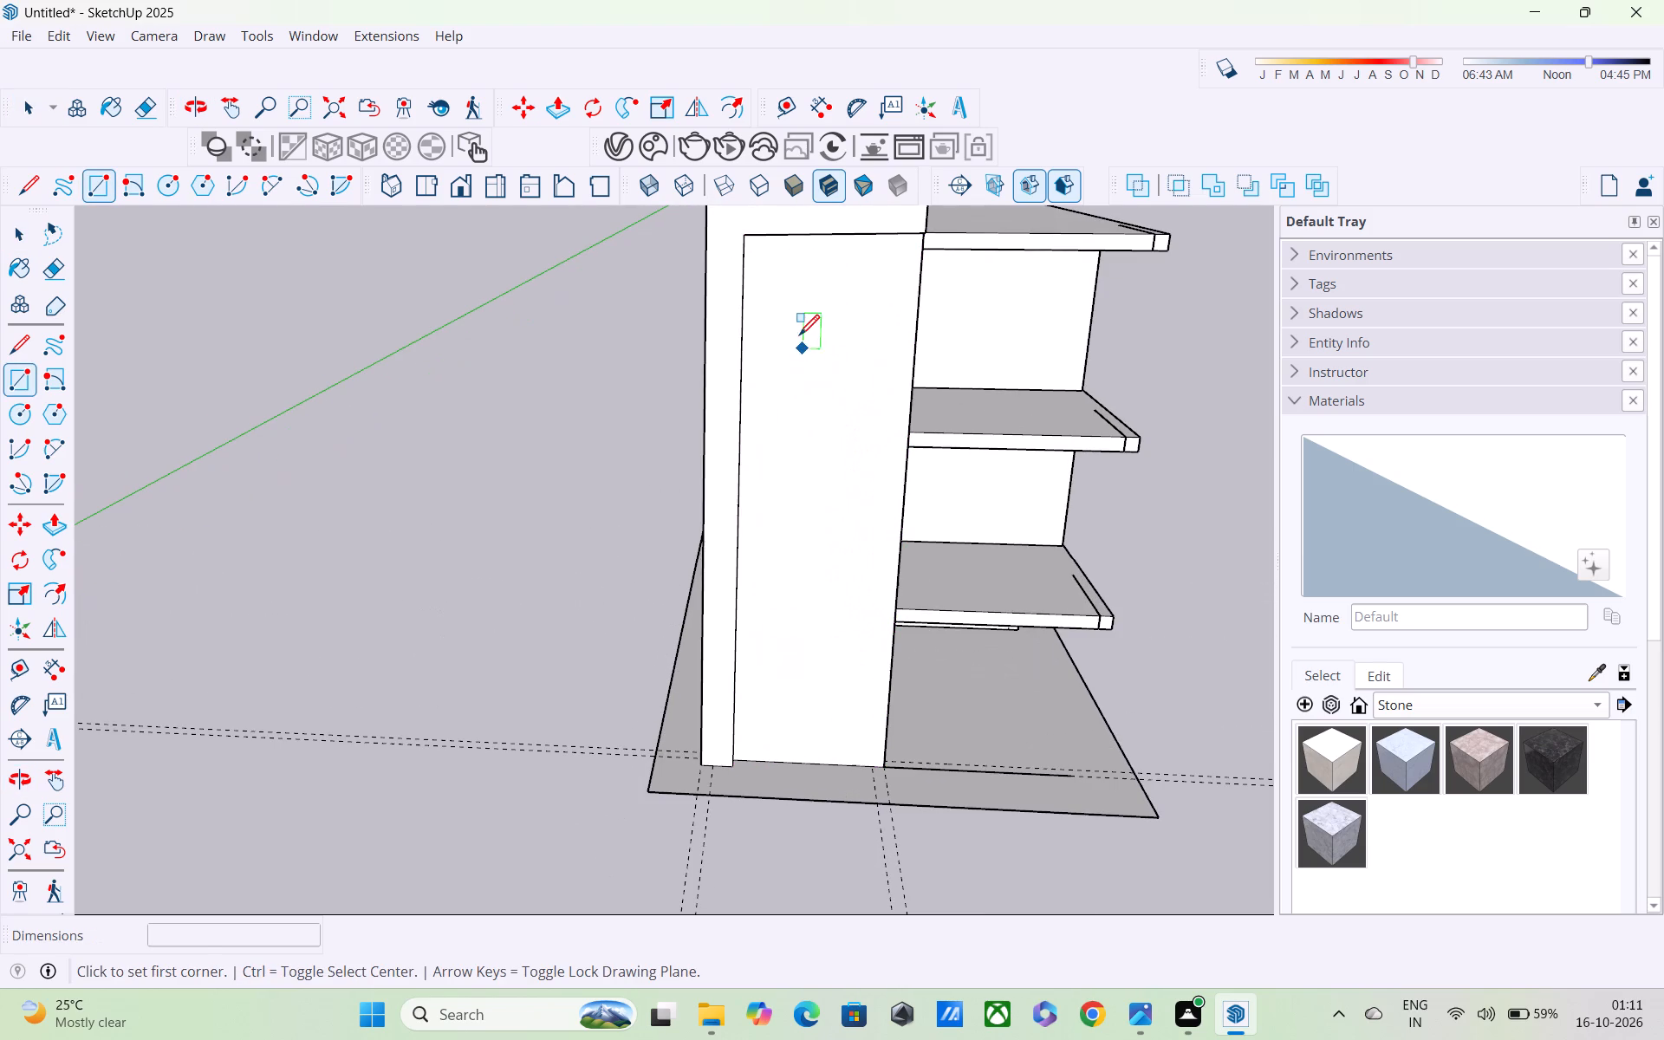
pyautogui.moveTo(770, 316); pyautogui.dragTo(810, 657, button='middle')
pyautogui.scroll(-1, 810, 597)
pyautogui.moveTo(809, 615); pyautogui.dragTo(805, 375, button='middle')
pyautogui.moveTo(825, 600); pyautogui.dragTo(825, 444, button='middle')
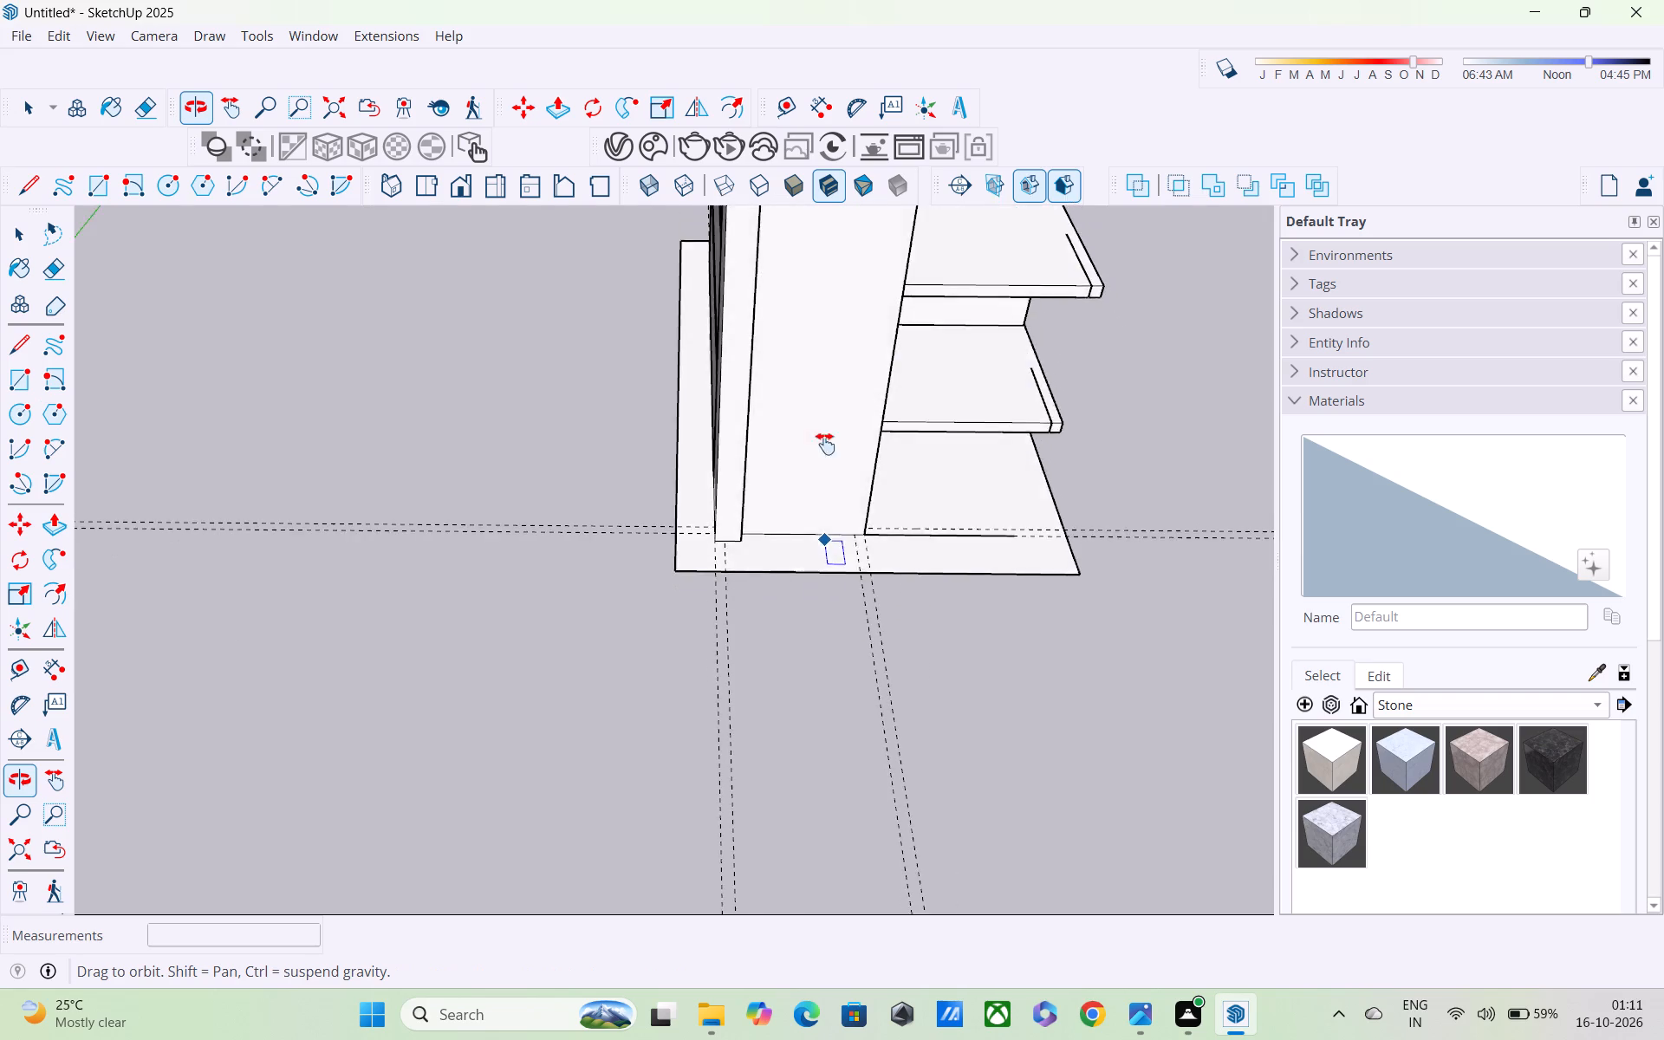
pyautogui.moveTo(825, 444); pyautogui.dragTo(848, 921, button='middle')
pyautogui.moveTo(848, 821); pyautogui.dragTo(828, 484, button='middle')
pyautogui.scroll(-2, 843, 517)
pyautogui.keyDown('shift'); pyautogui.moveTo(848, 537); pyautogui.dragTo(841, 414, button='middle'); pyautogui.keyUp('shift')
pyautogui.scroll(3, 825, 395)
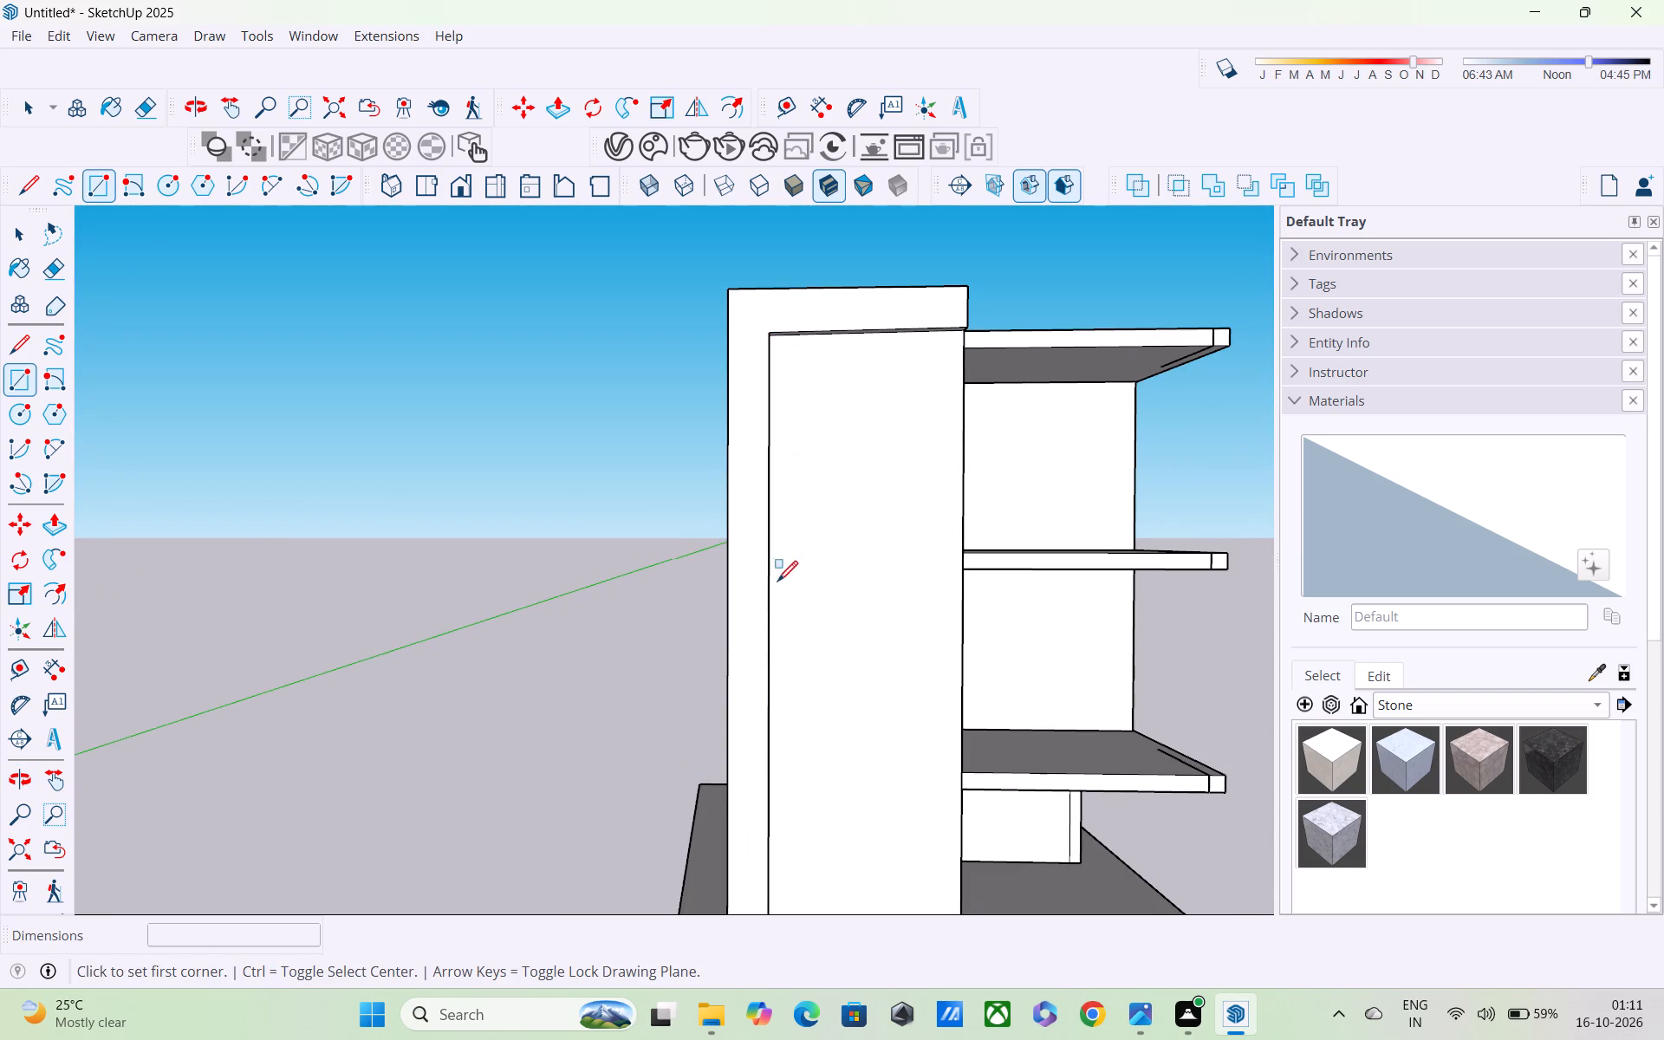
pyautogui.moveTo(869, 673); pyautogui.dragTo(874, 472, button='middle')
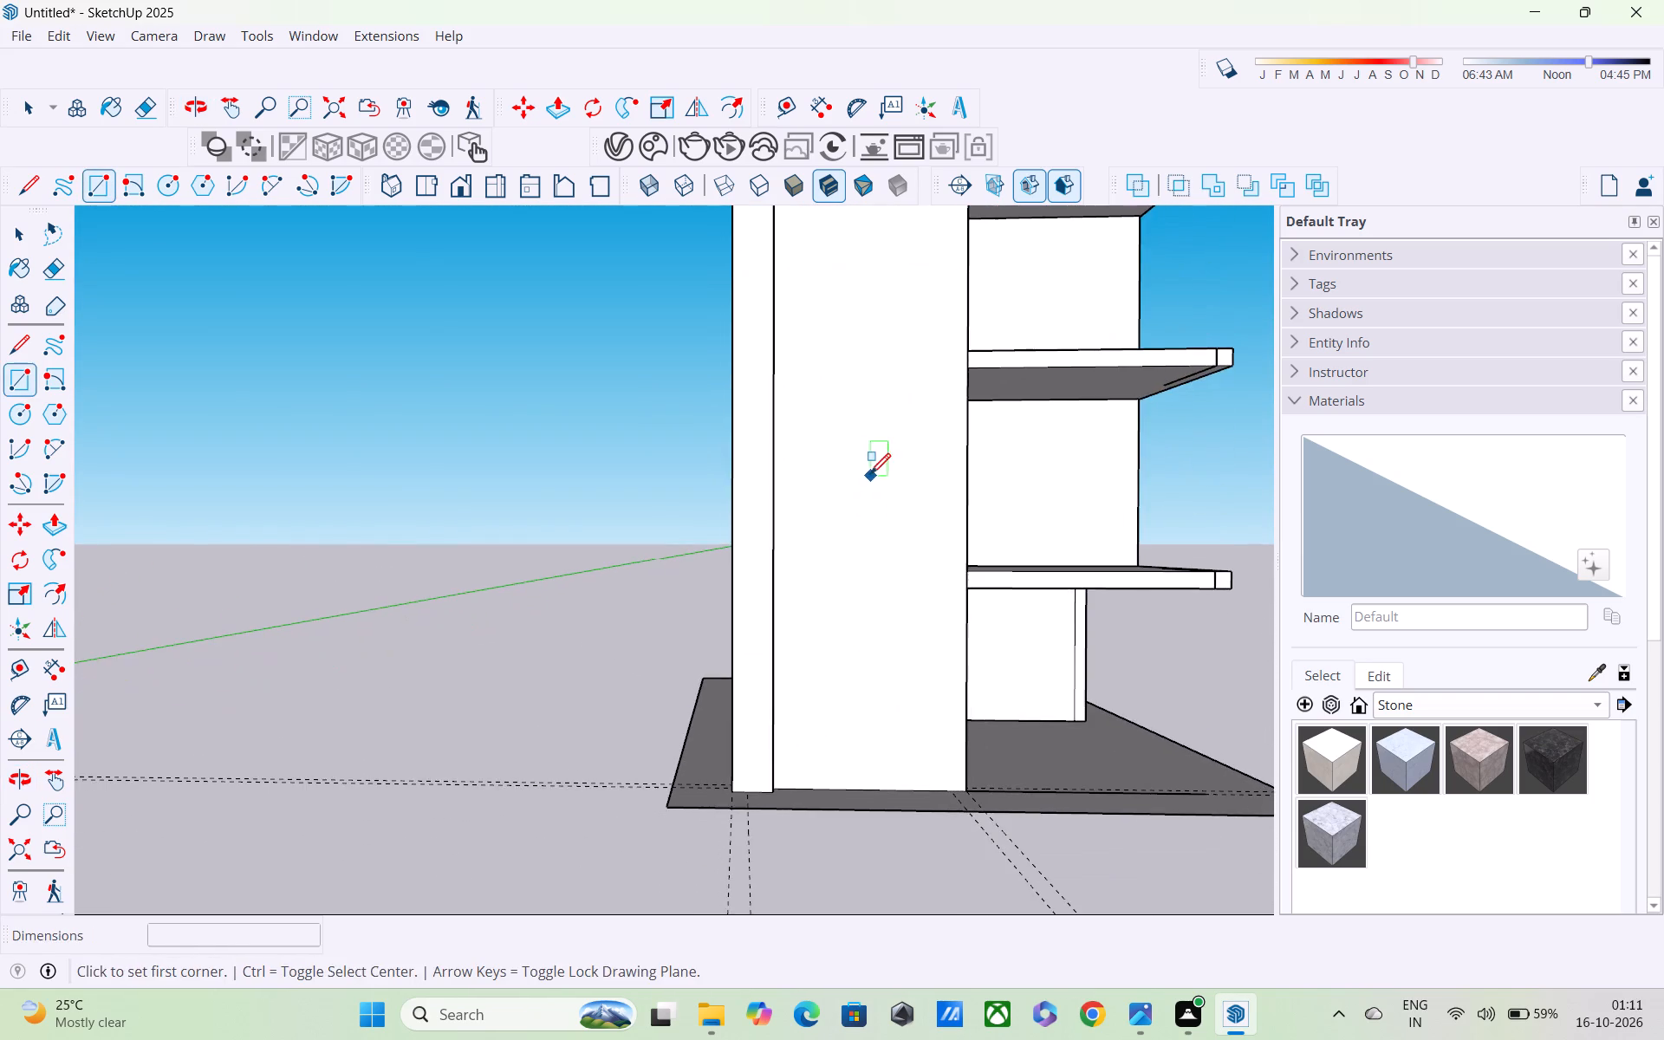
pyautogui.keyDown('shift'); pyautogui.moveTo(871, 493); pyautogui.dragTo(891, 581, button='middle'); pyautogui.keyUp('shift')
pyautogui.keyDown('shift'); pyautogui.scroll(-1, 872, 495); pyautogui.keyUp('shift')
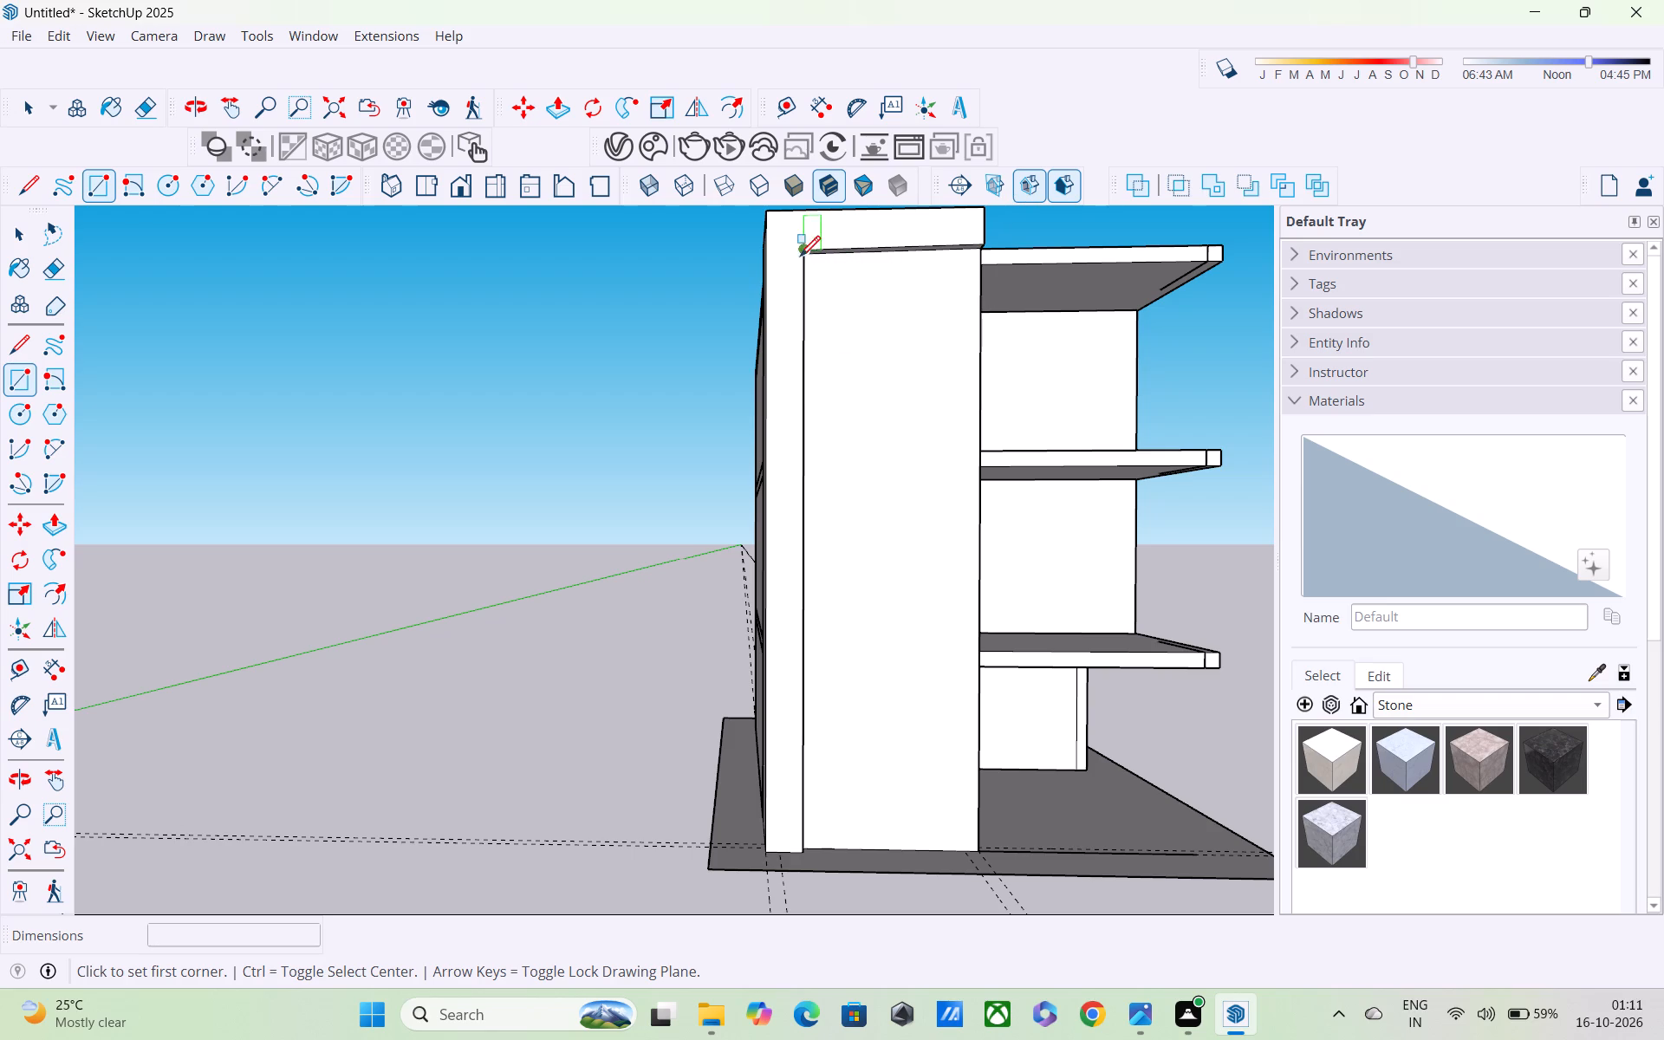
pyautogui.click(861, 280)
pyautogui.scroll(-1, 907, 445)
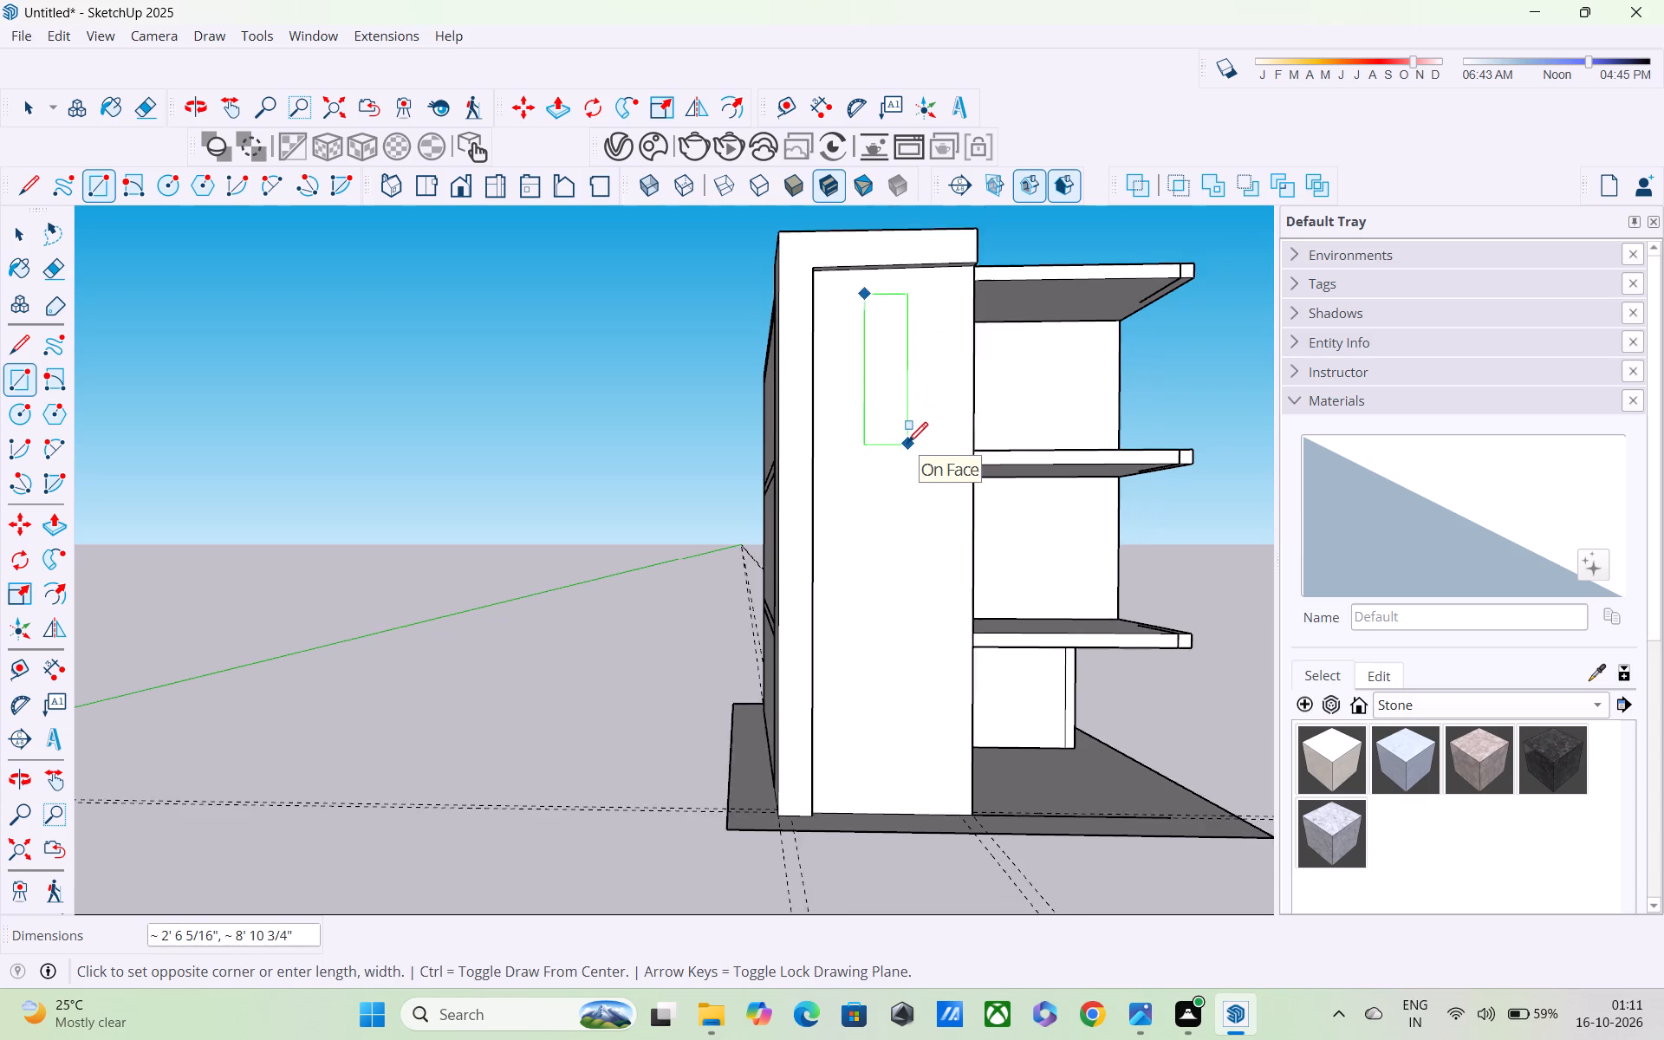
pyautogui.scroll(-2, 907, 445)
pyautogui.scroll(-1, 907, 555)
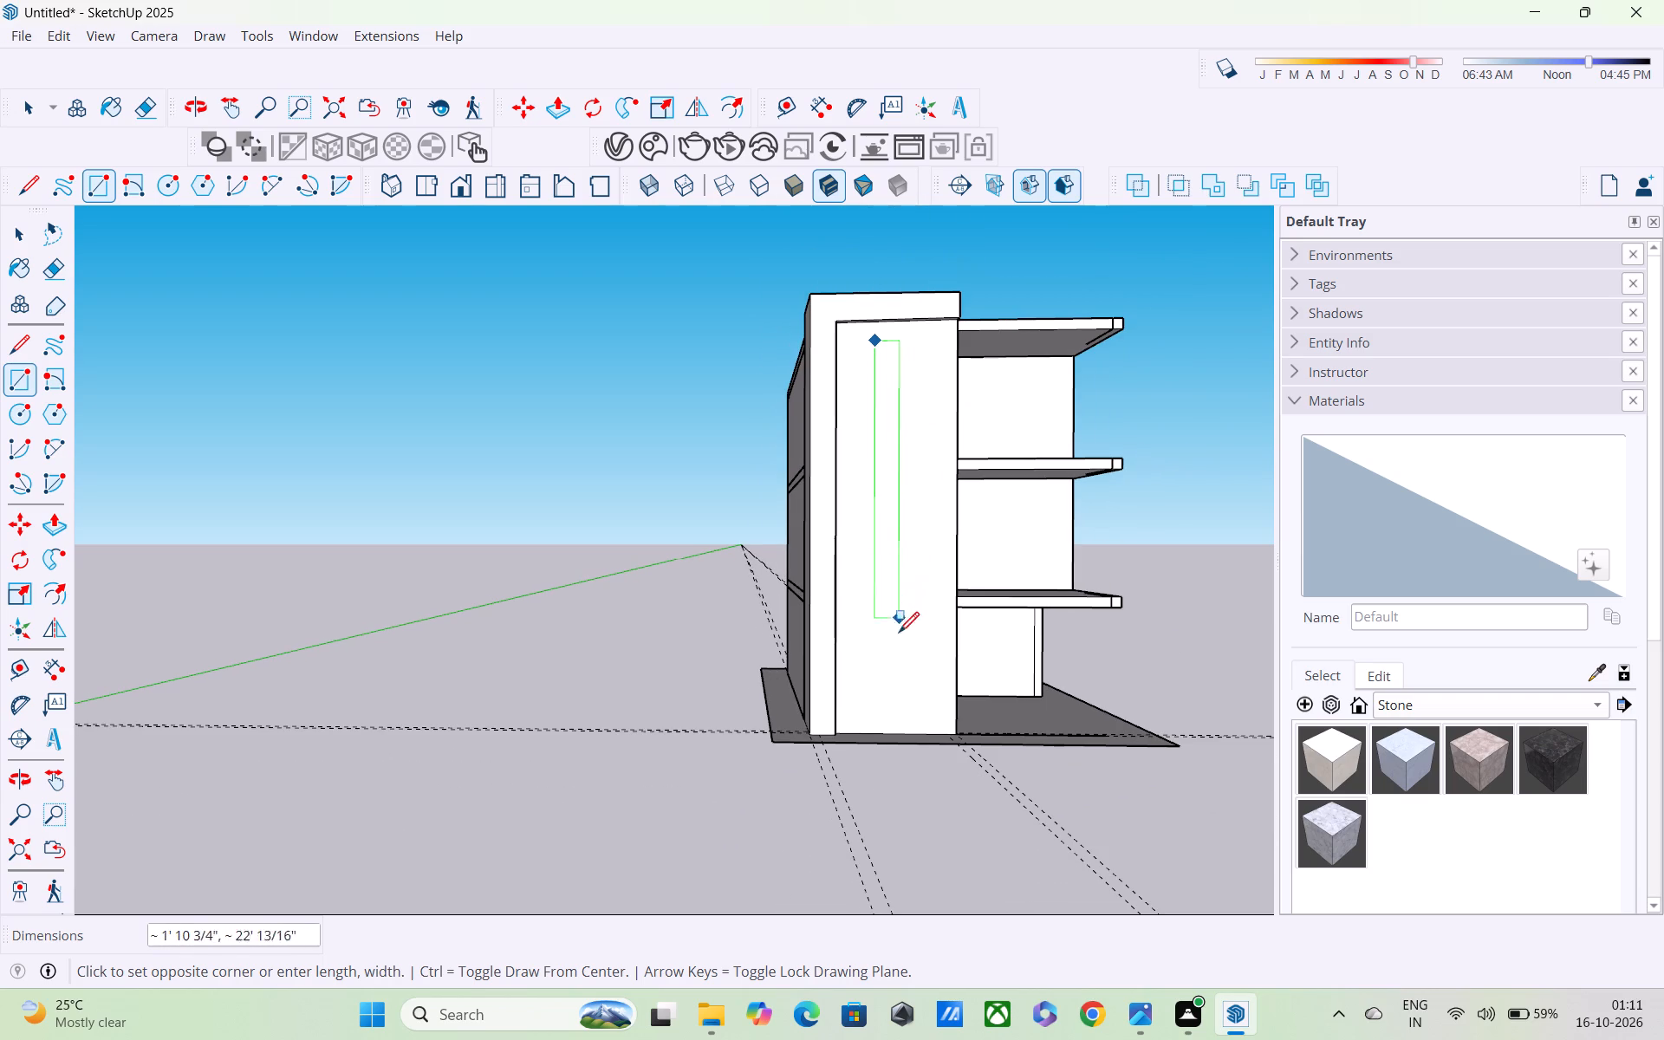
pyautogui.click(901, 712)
# Examine the narrow rectangle on the tower's front and the building's side openings and floor slabs from several angles.
pyautogui.moveTo(901, 710); pyautogui.dragTo(830, 697, button='middle')
pyautogui.scroll(3, 838, 625)
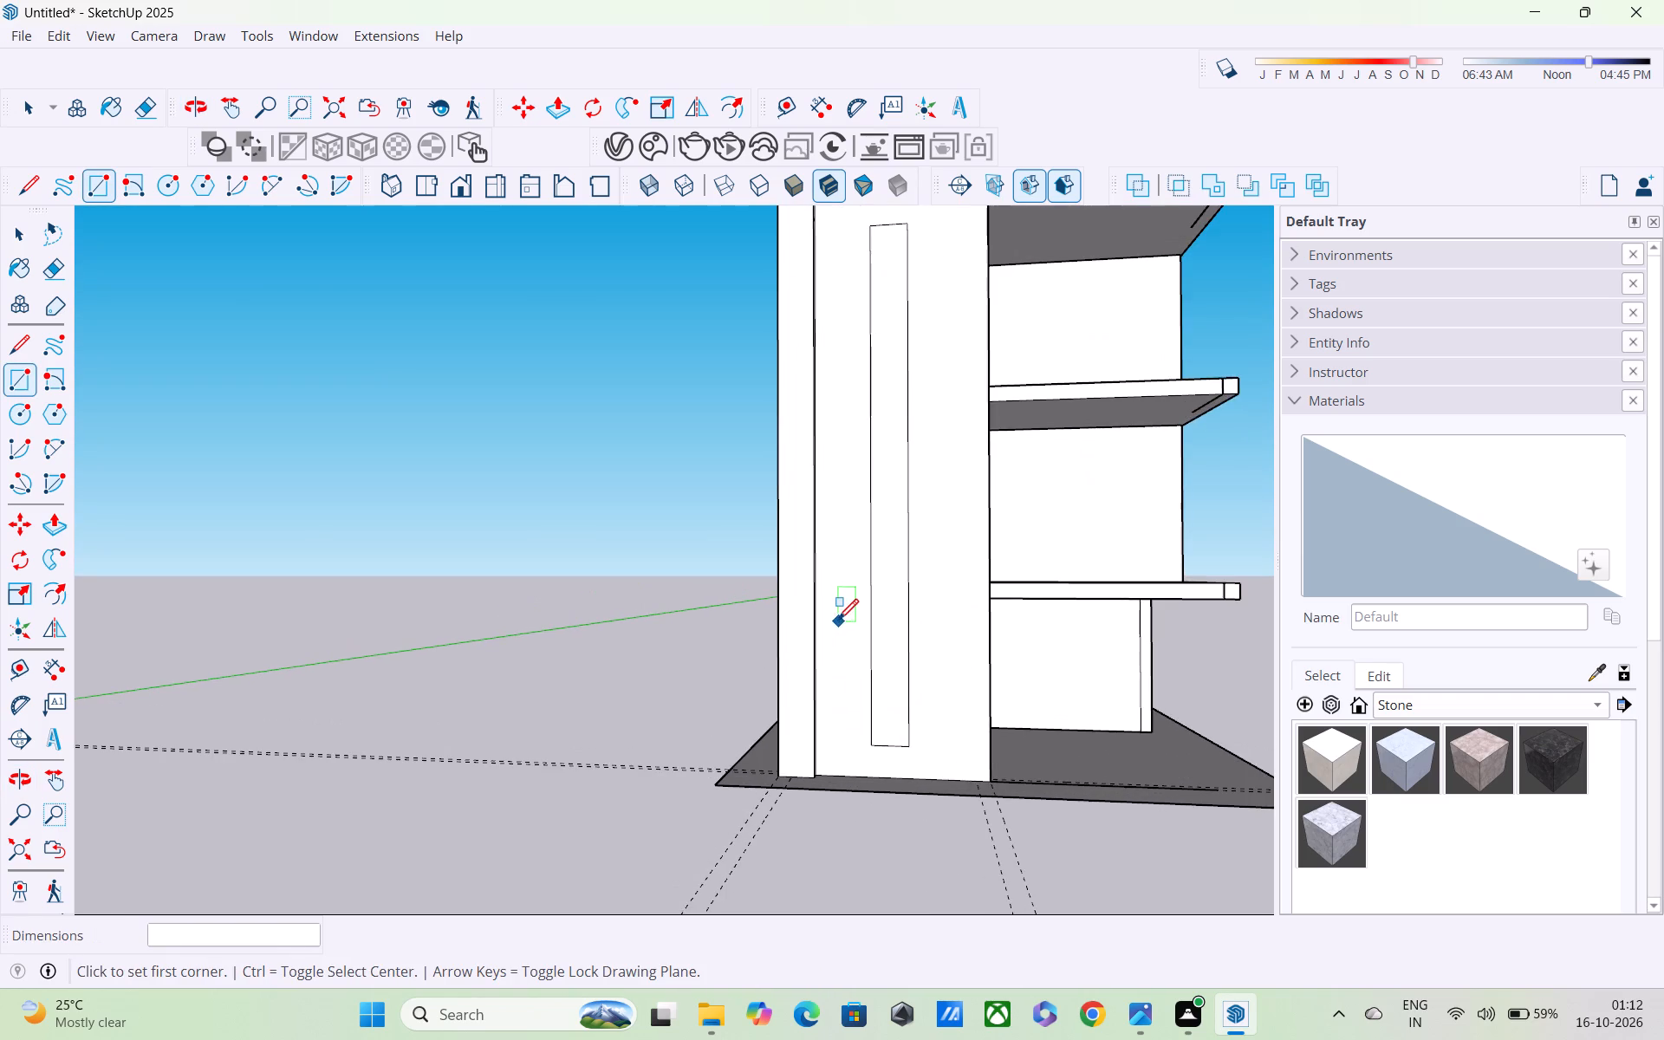
pyautogui.moveTo(838, 618); pyautogui.dragTo(900, 658, button='middle')
pyautogui.scroll(-4, 912, 636)
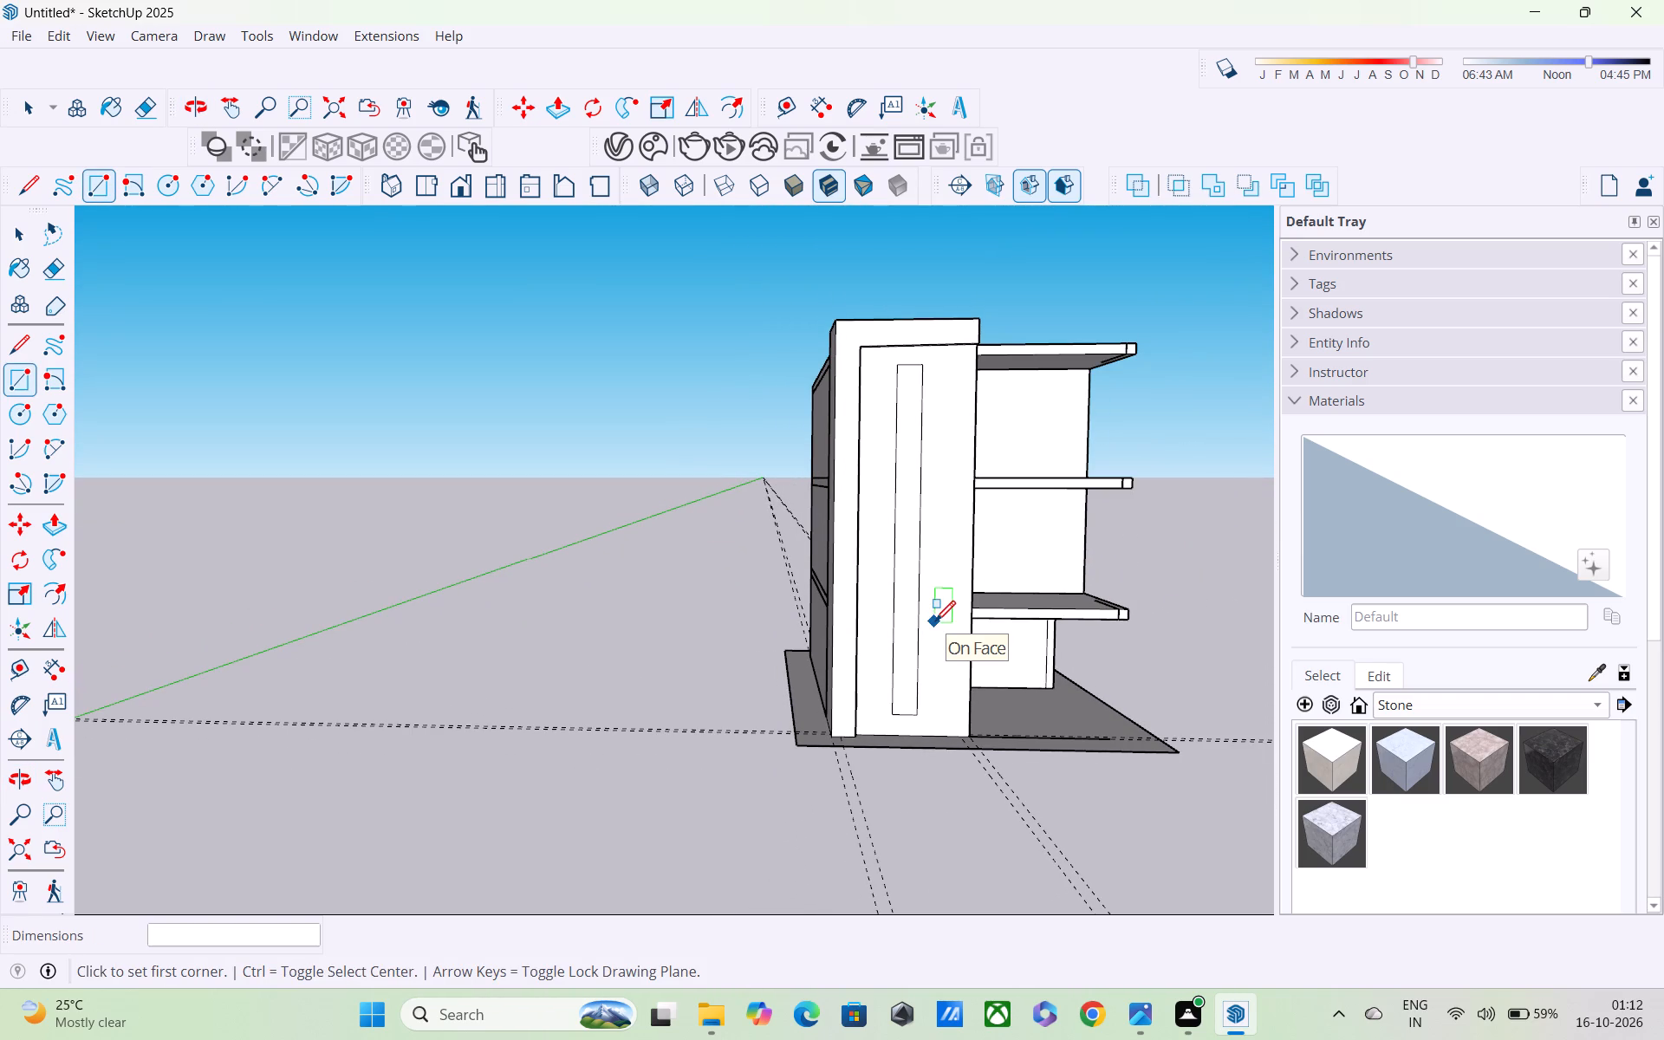
pyautogui.scroll(-3, 935, 623)
pyautogui.moveTo(962, 628); pyautogui.dragTo(664, 628, button='middle')
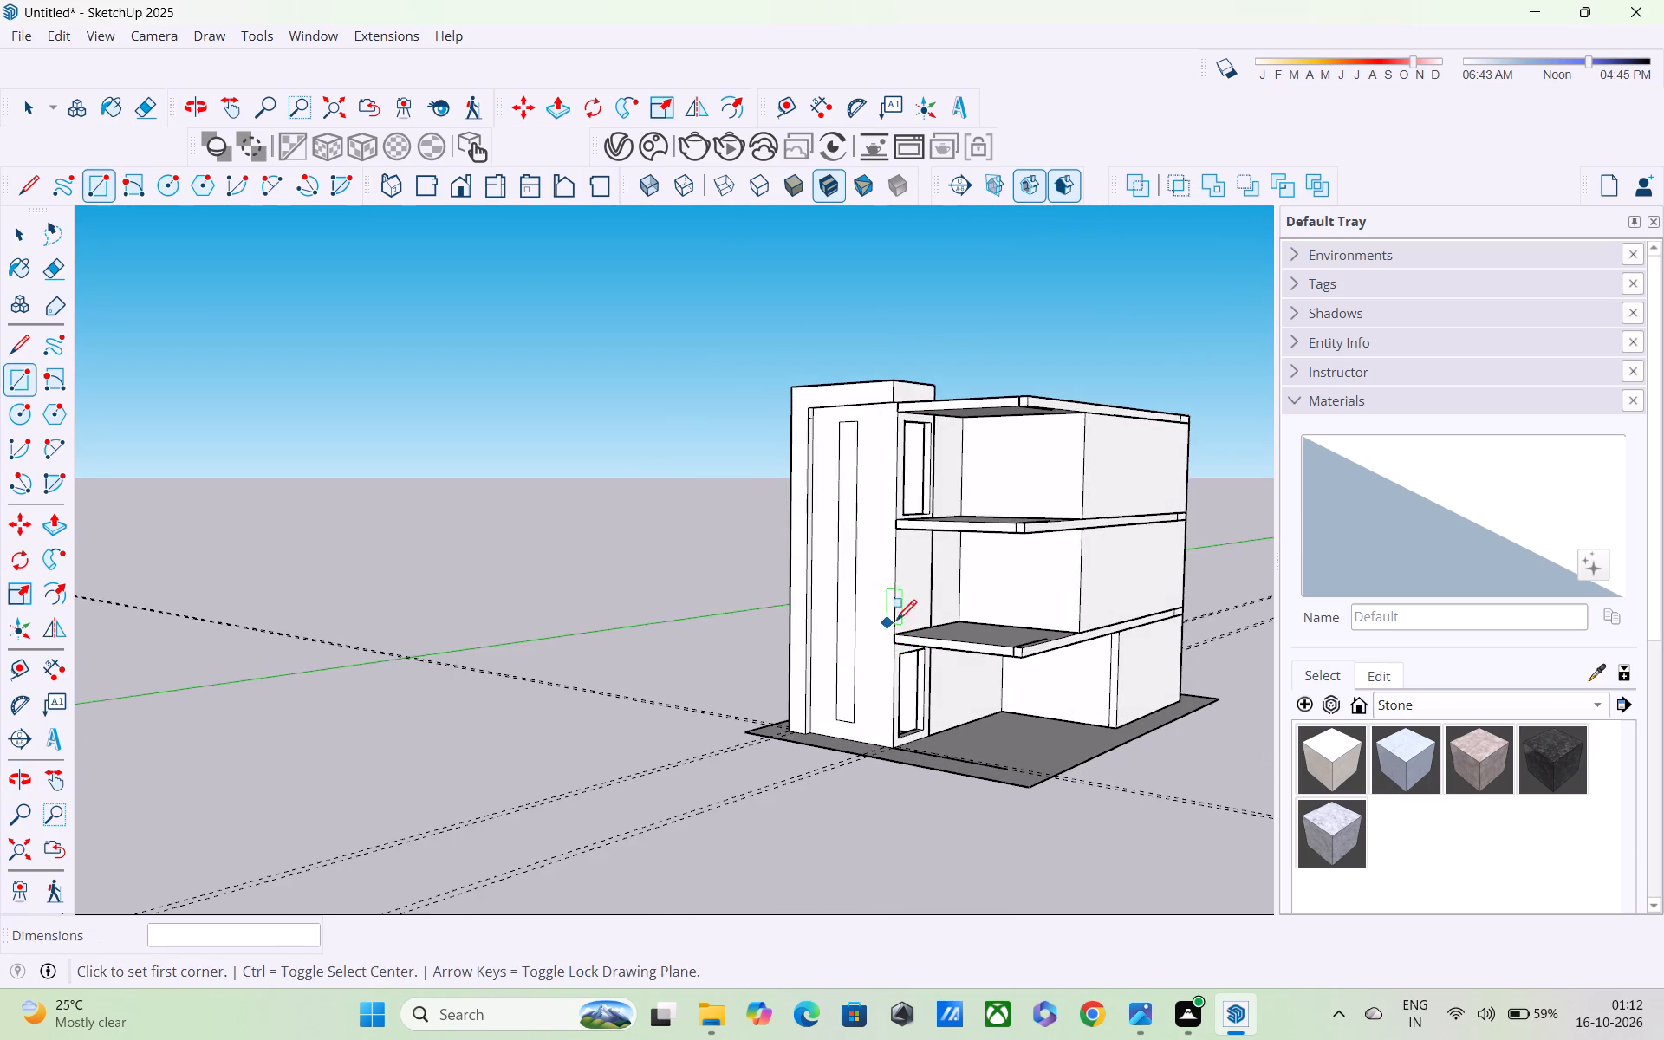
pyautogui.moveTo(896, 621); pyautogui.dragTo(660, 614, button='middle')
pyautogui.scroll(6, 859, 588)
pyautogui.moveTo(872, 557); pyautogui.dragTo(707, 646, button='middle')
pyautogui.scroll(3, 737, 588)
pyautogui.scroll(-1, 745, 576)
pyautogui.moveTo(750, 575); pyautogui.dragTo(1158, 523, button='middle')
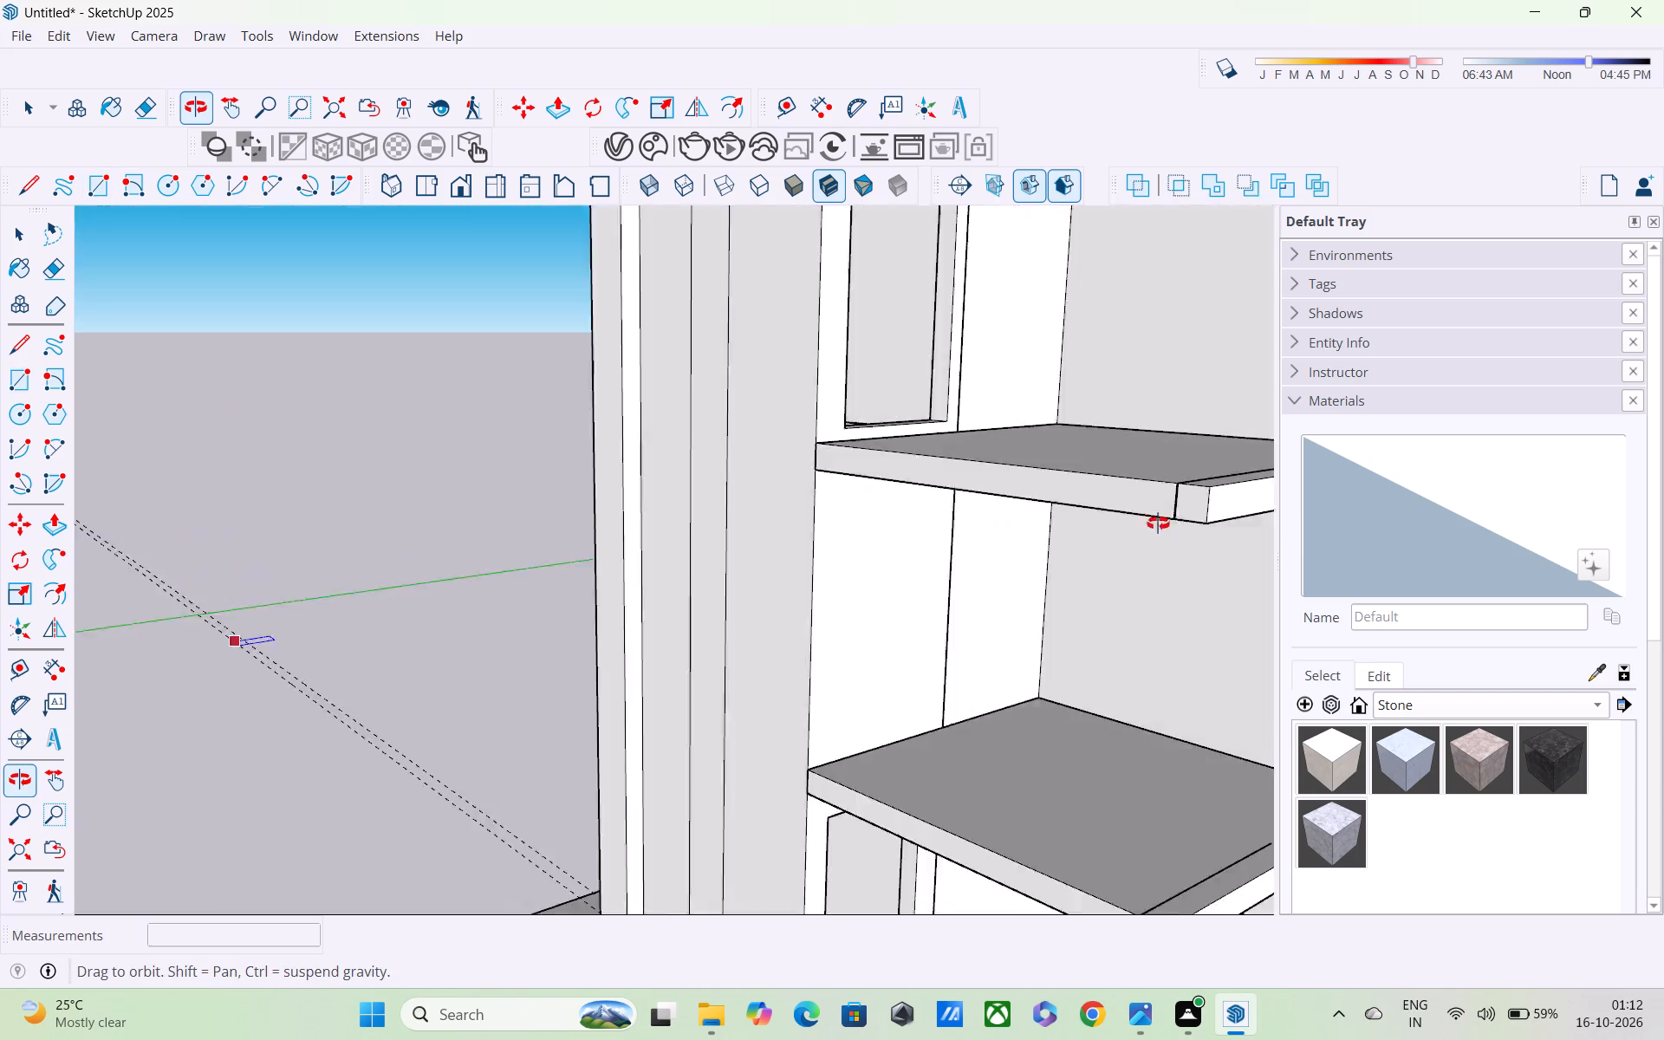
pyautogui.moveTo(1158, 523); pyautogui.dragTo(1280, 477, button='middle')
pyautogui.scroll(-5, 1237, 488)
pyautogui.moveTo(1024, 612); pyautogui.dragTo(1125, 621, button='middle')
pyautogui.scroll(-3, 1126, 621)
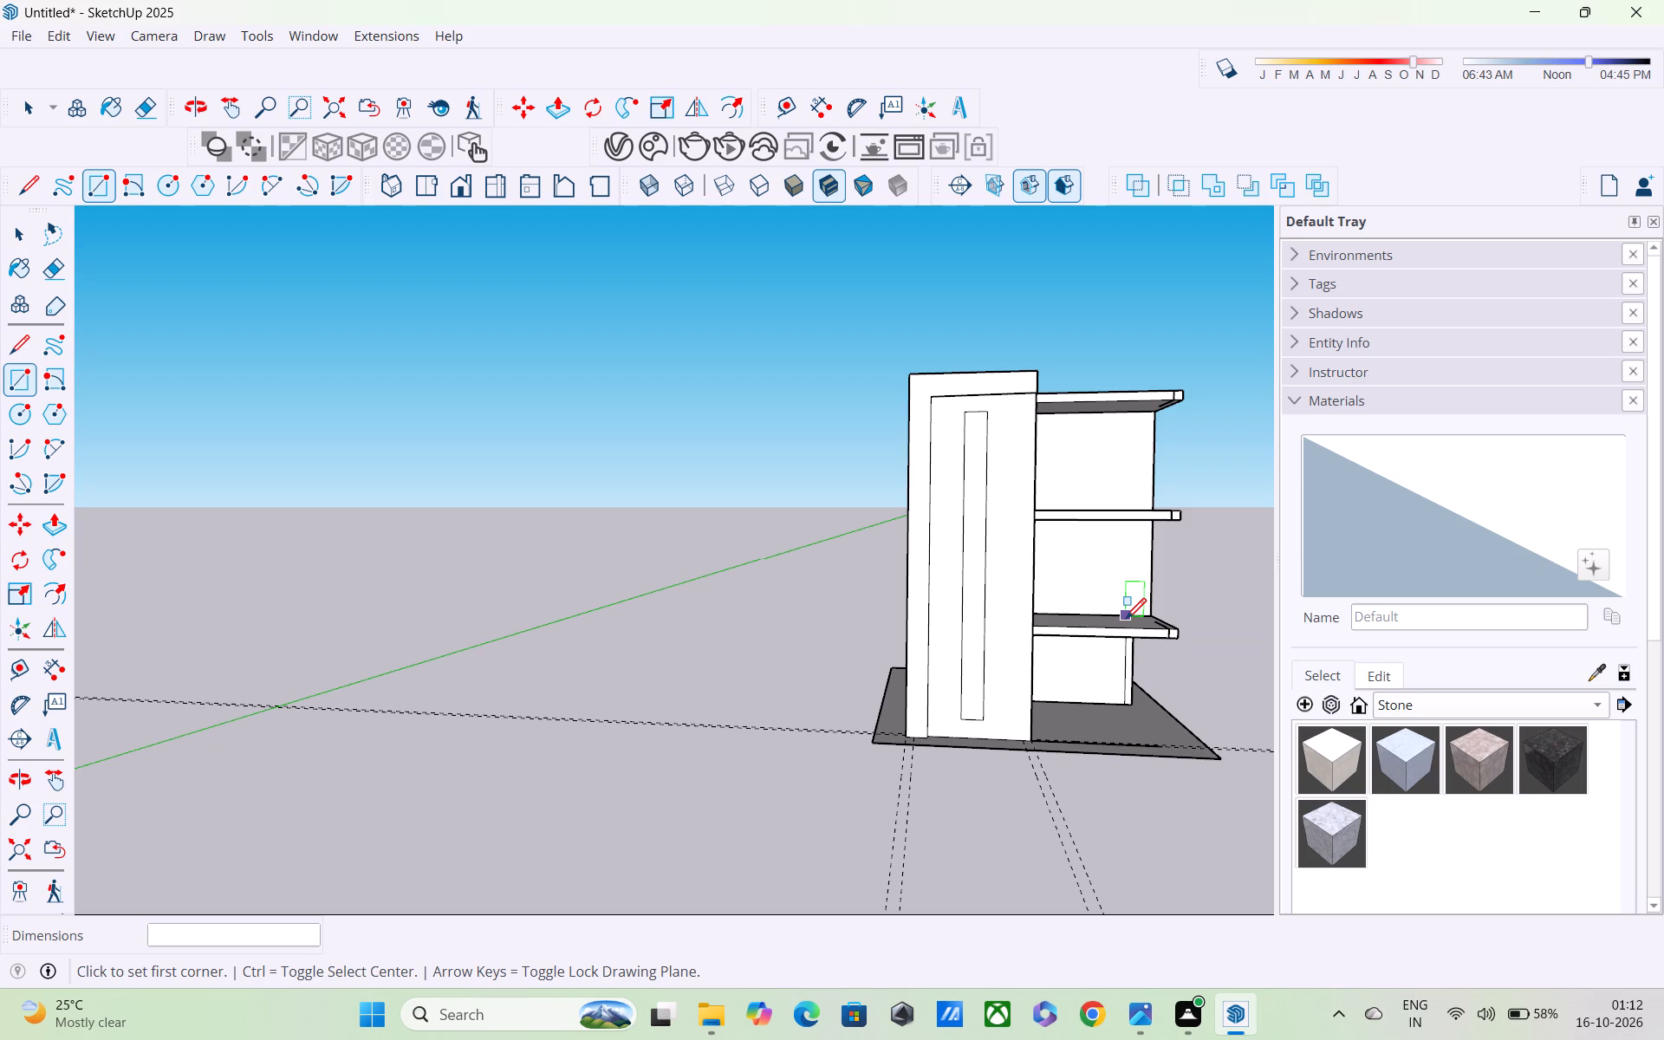
pyautogui.press('Escape')
pyautogui.moveTo(1073, 604); pyautogui.dragTo(1027, 666, button='middle')
pyautogui.scroll(3, 1035, 627)
pyautogui.moveTo(1033, 601); pyautogui.dragTo(845, 507, button='middle')
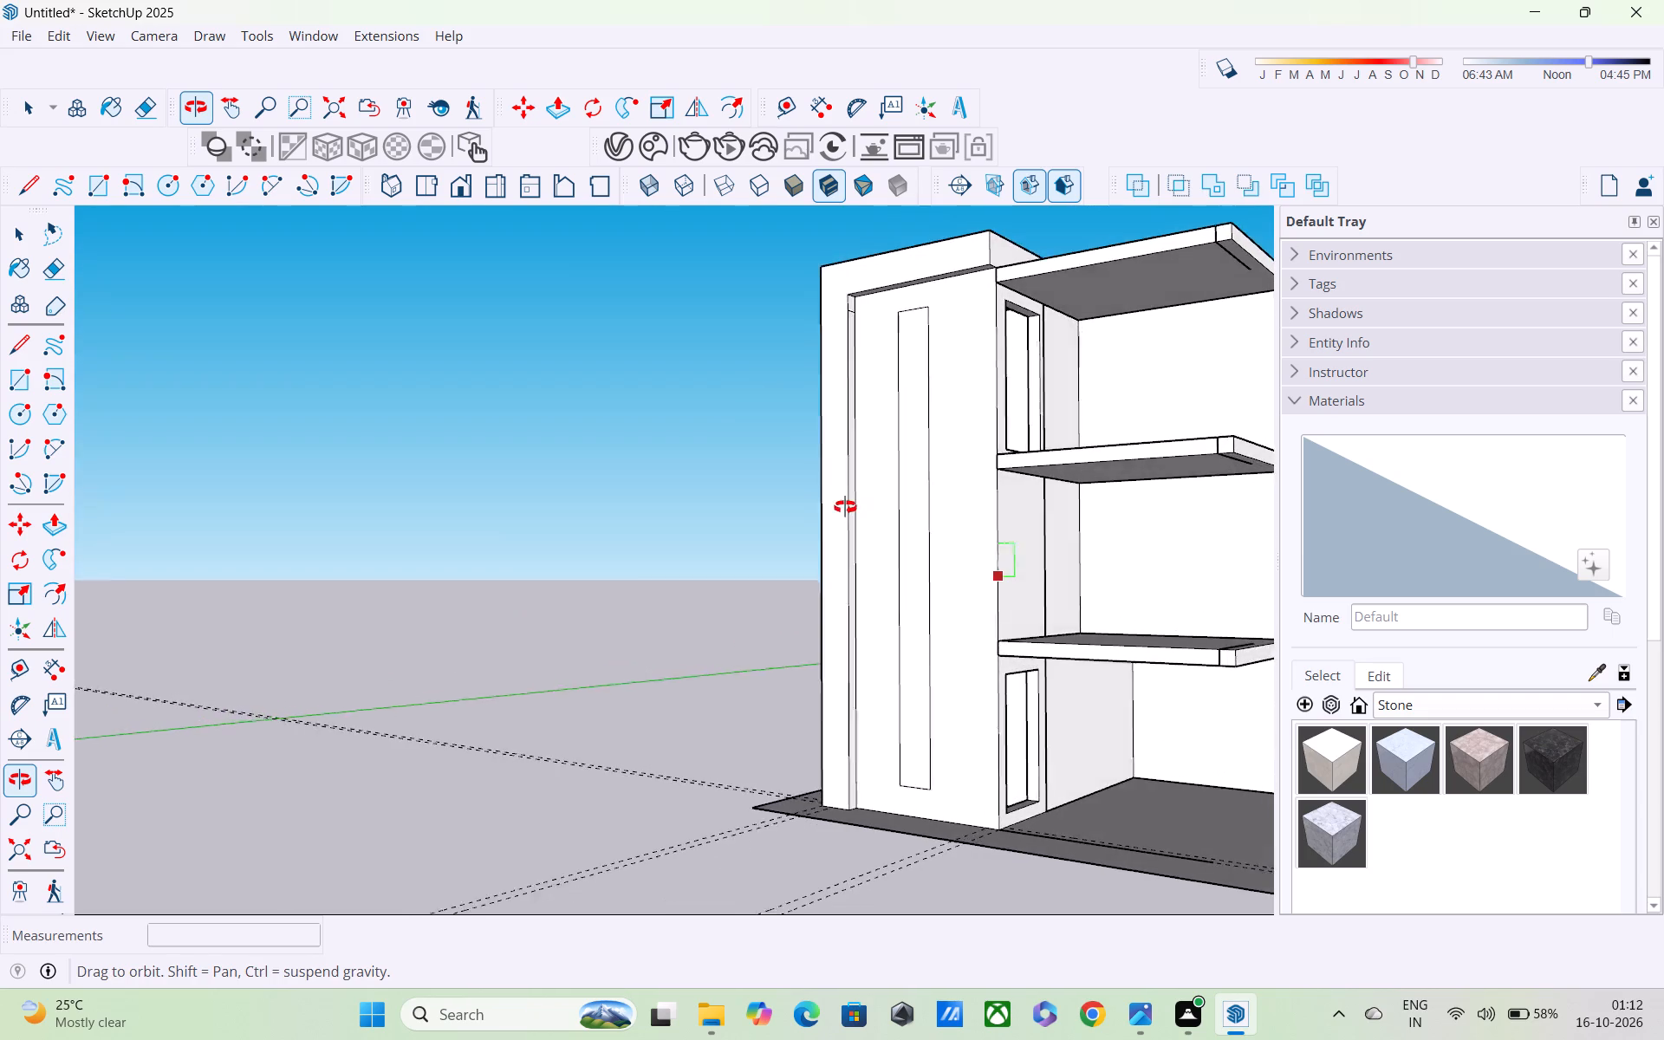
pyautogui.moveTo(845, 507); pyautogui.dragTo(841, 510, button='middle')
pyautogui.scroll(4, 949, 679)
pyautogui.scroll(-12, 994, 692)
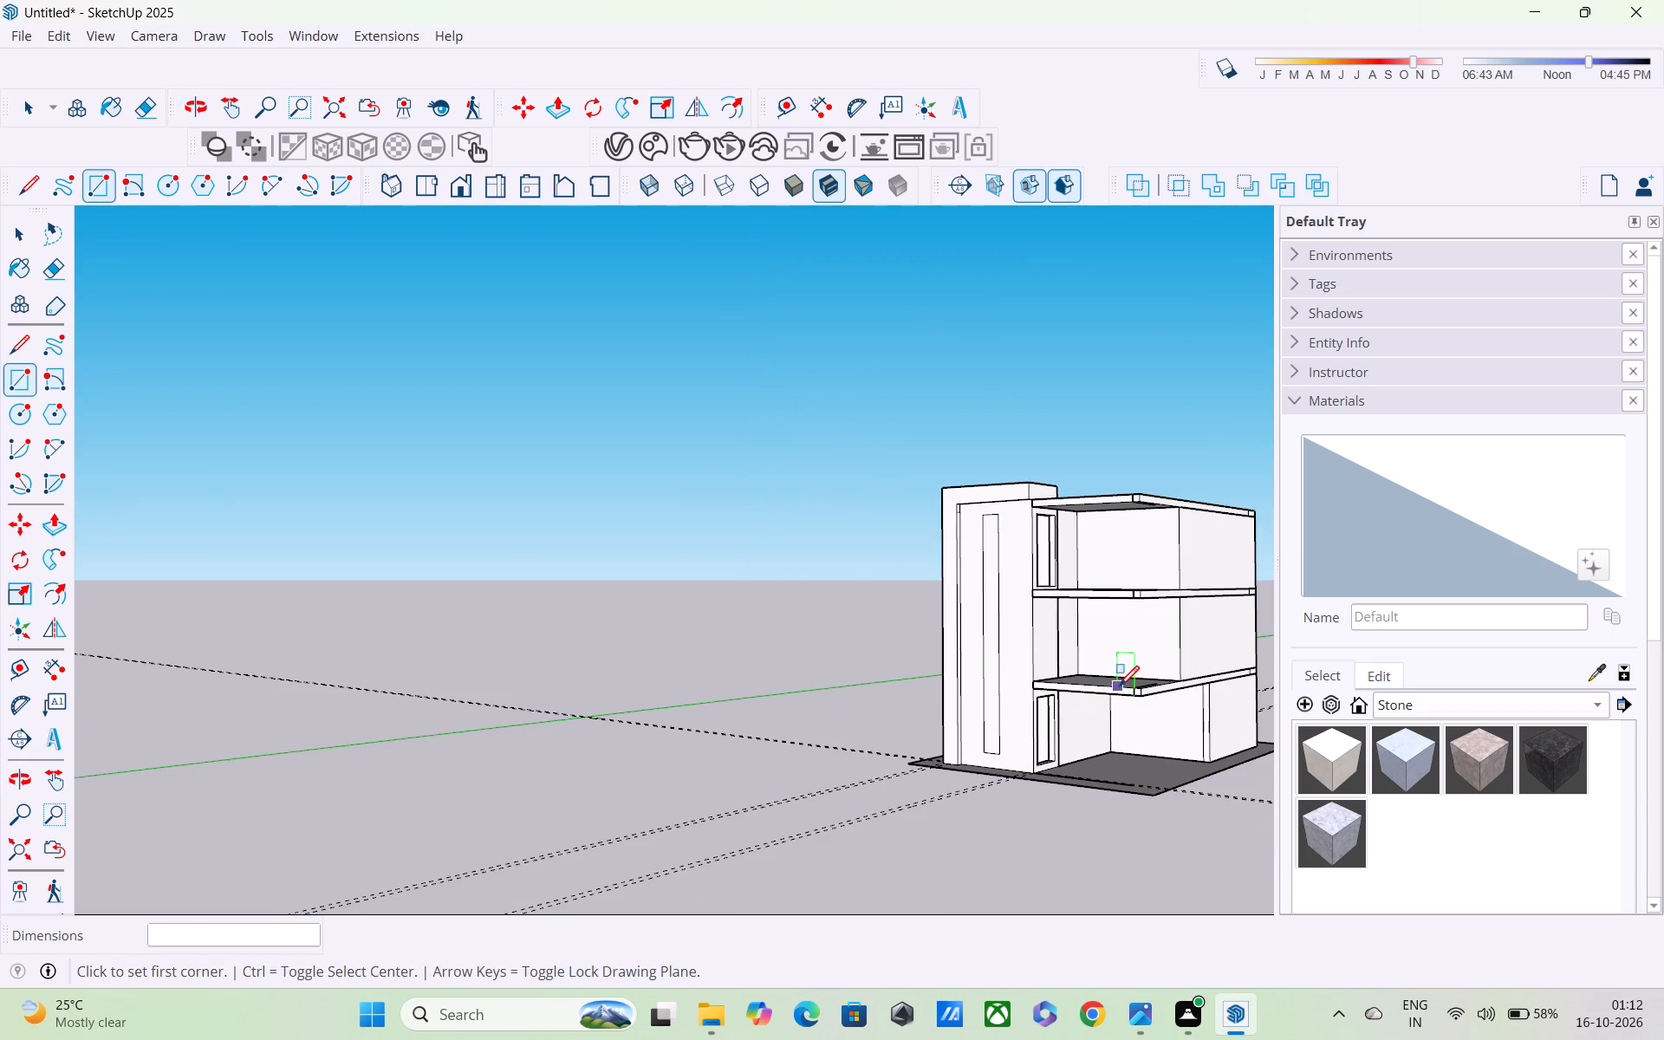
pyautogui.moveTo(1110, 688); pyautogui.dragTo(835, 698, button='middle')
pyautogui.scroll(1, 835, 698)
pyautogui.scroll(-4, 835, 698)
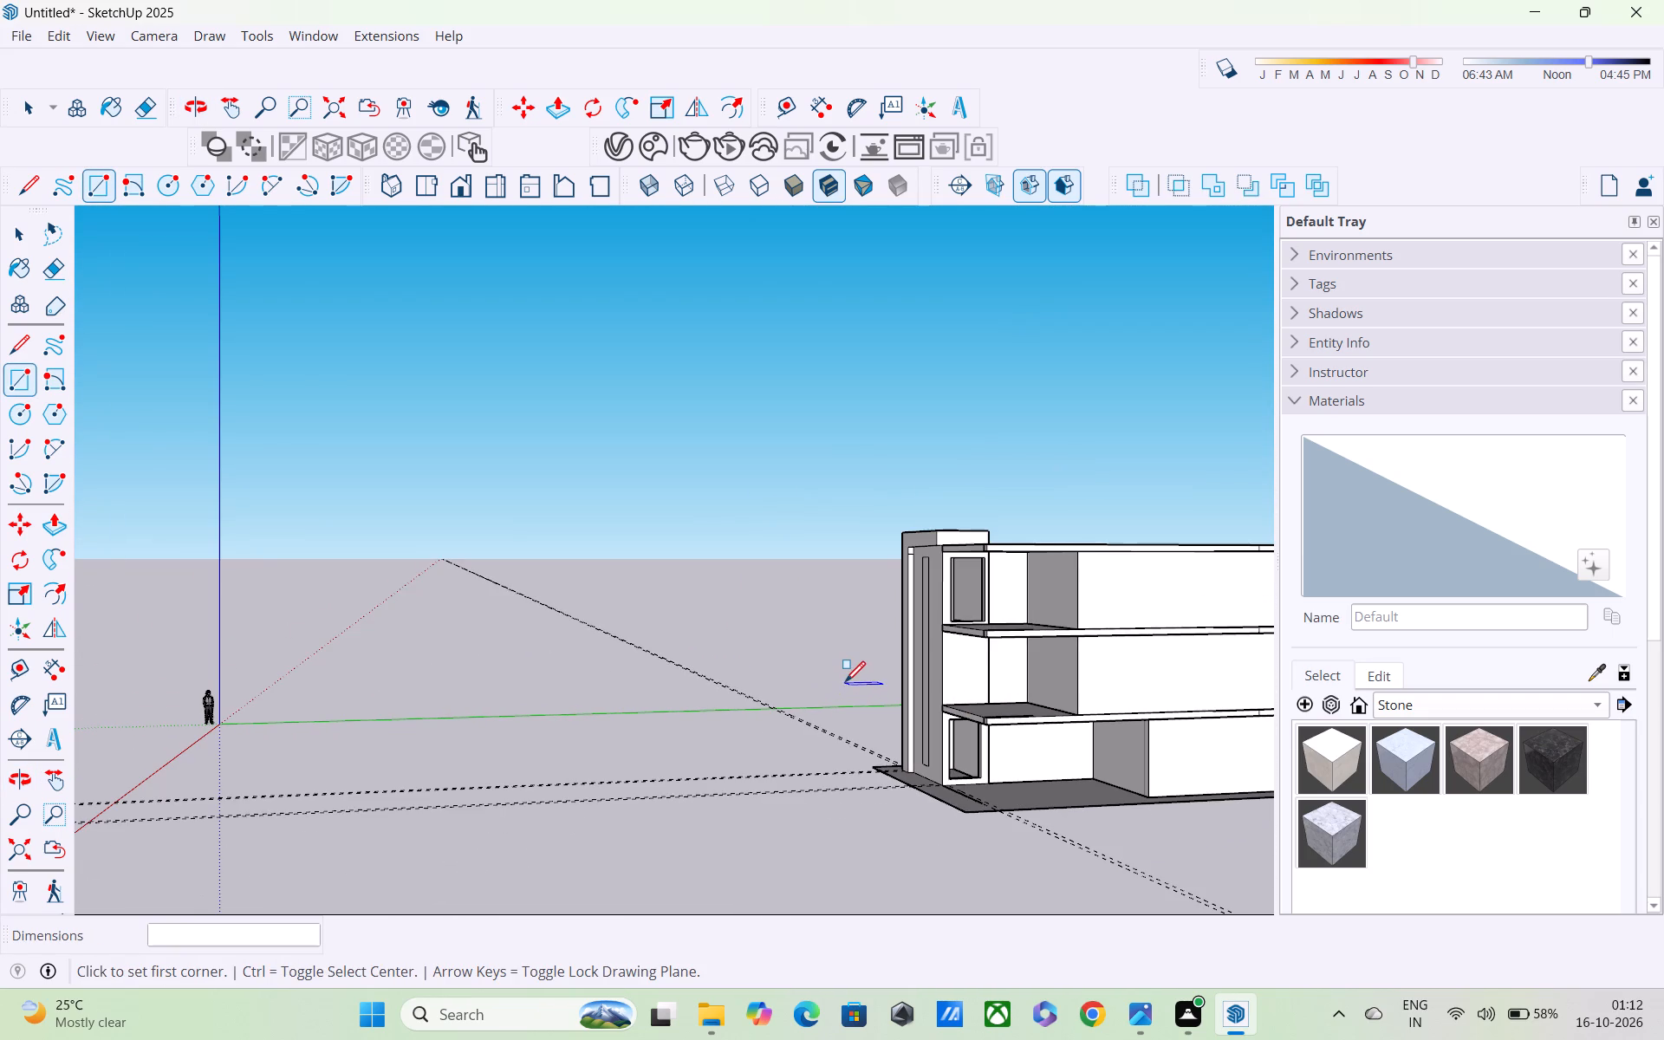
pyautogui.scroll(-3, 846, 680)
pyautogui.moveTo(847, 679); pyautogui.dragTo(1122, 691, button='middle')
pyautogui.scroll(3, 1005, 648)
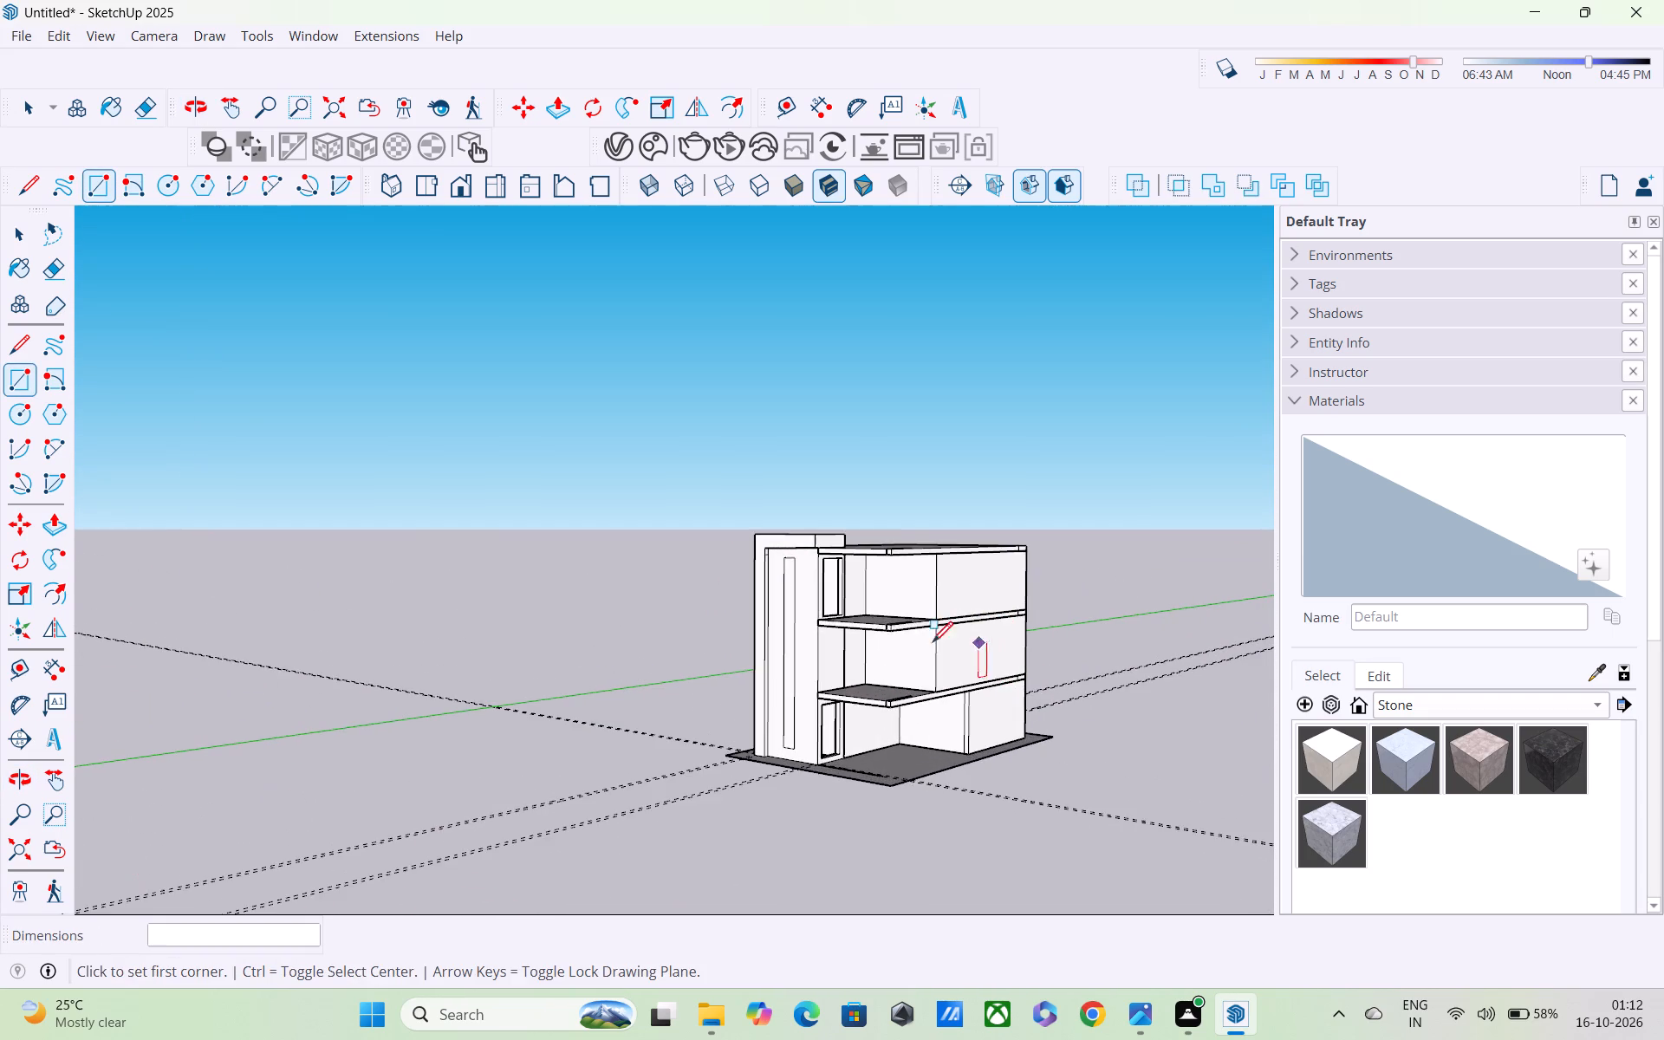
pyautogui.moveTo(882, 643); pyautogui.dragTo(1140, 659, button='middle')
pyautogui.scroll(3, 870, 639)
pyautogui.scroll(6, 803, 620)
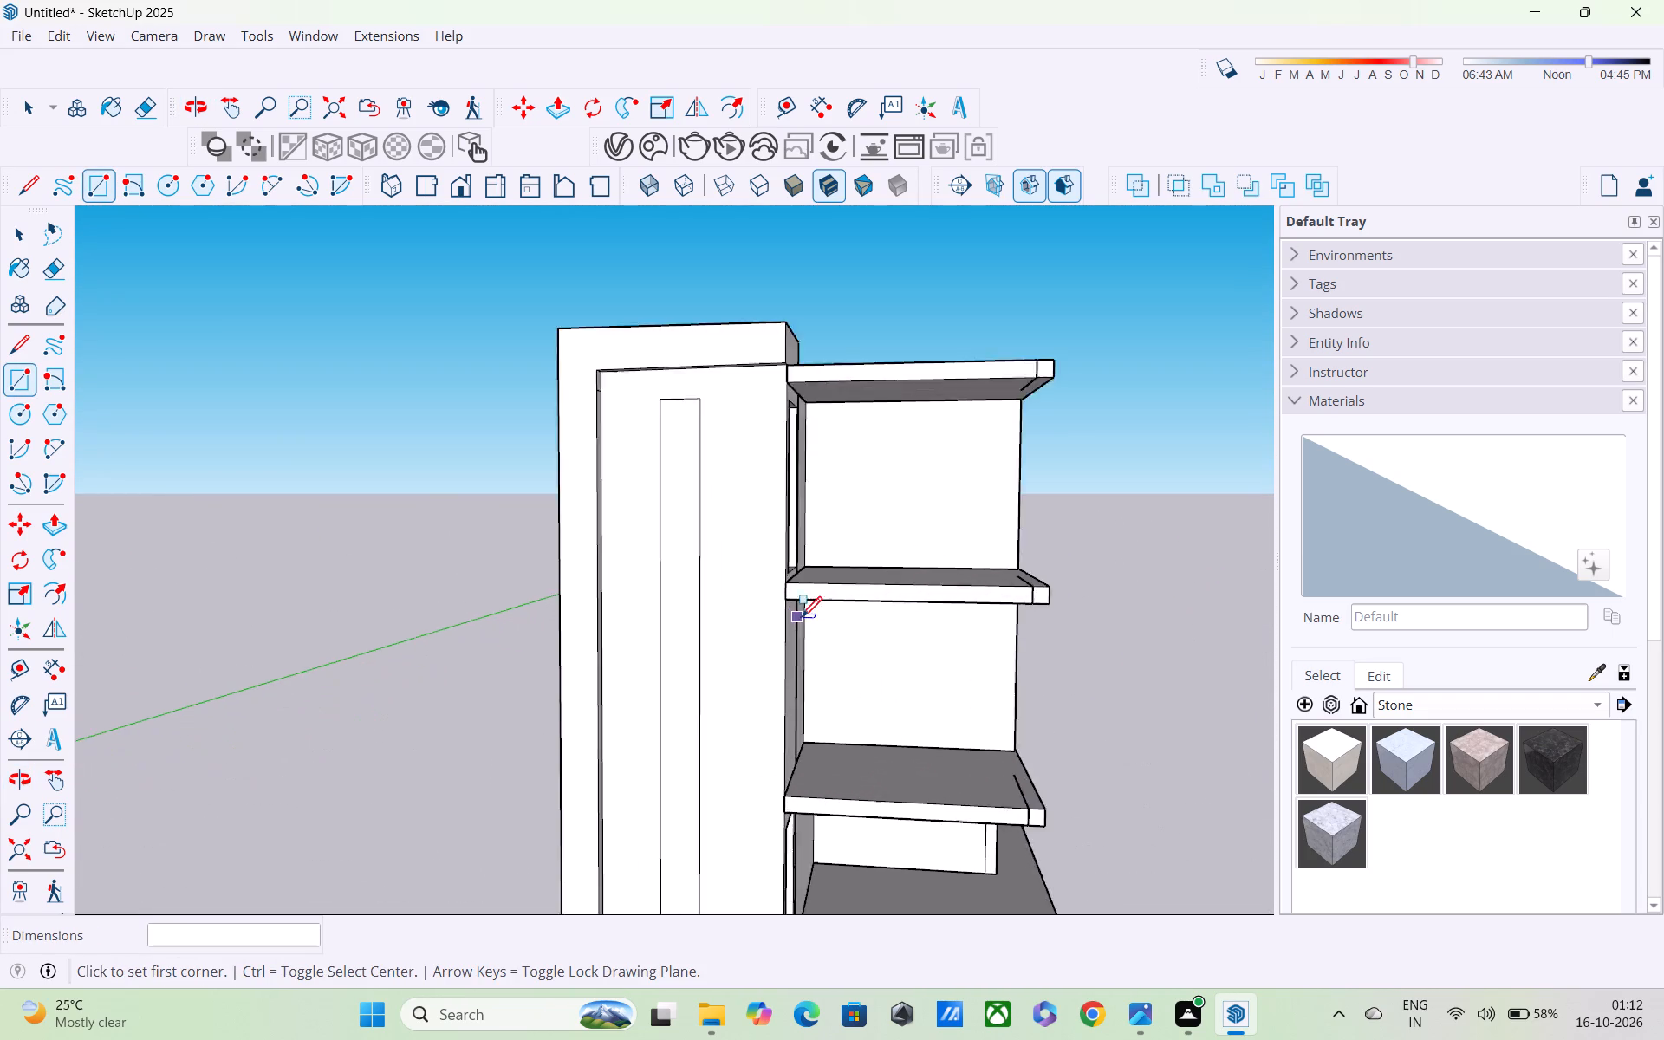
pyautogui.scroll(1, 802, 619)
# Undo the narrow rectangle, the projecting L-shaped border and the raised parapet on the front tower.
pyautogui.hotkey('ctrl', 'z')
pyautogui.hotkey('ctrl', 'z')
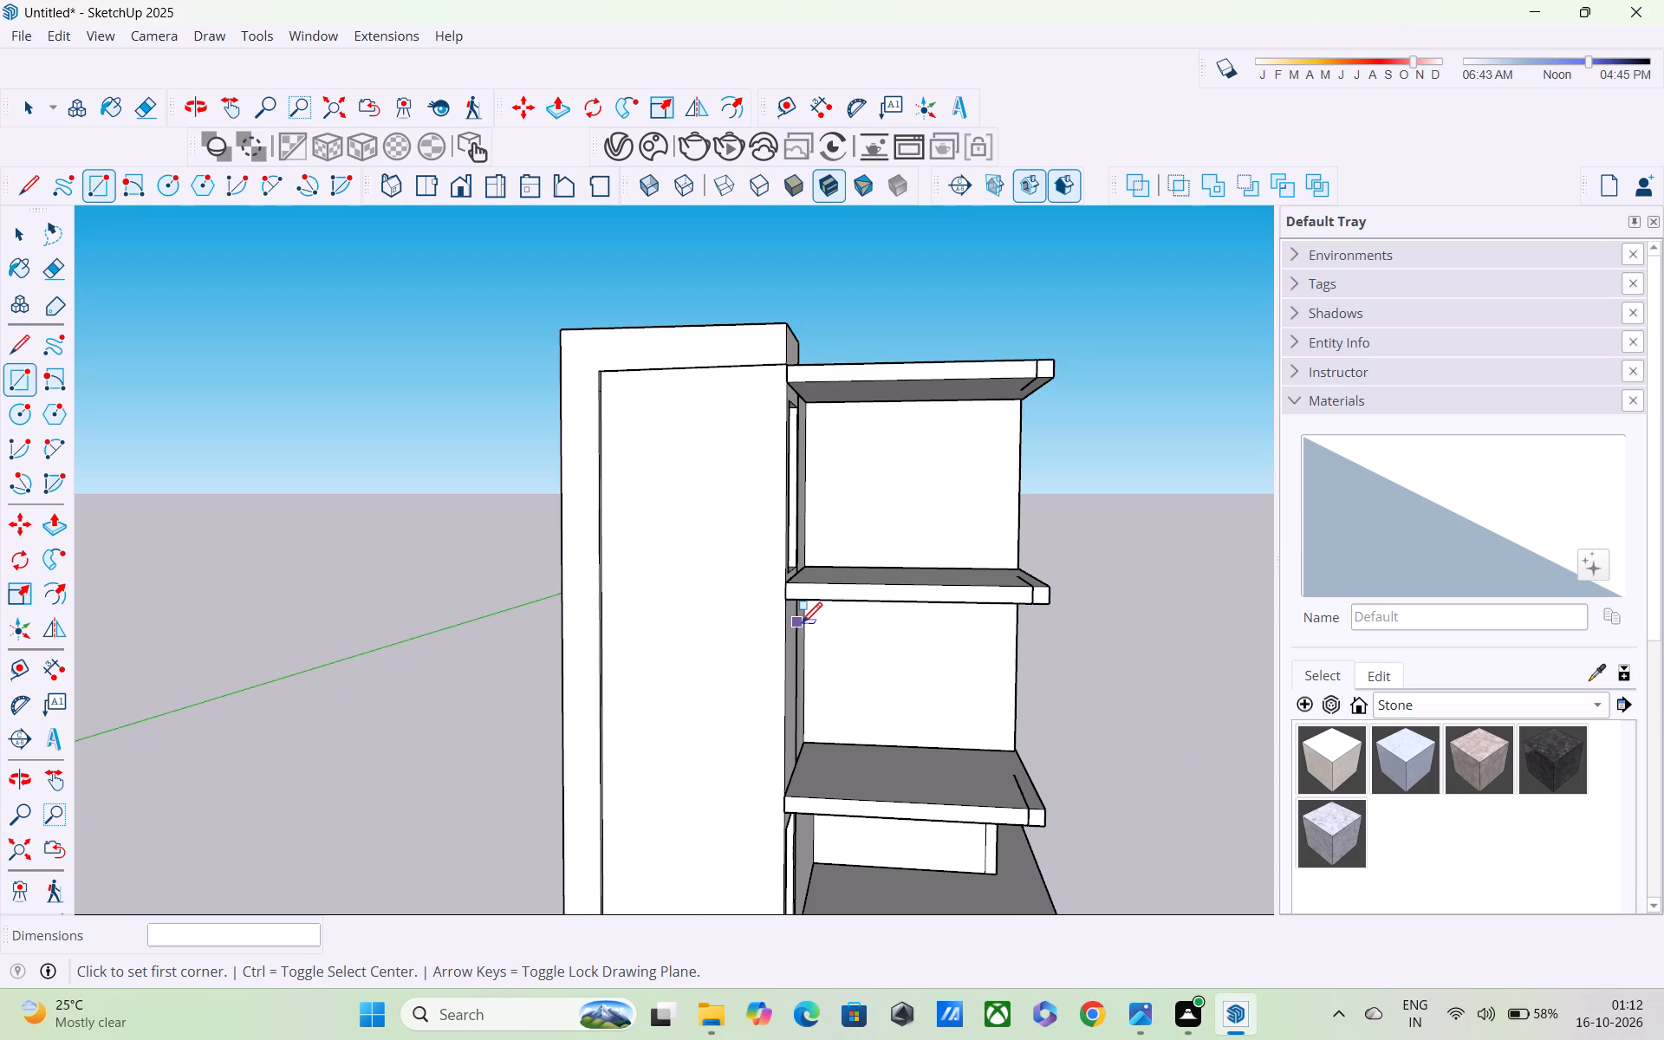
pyautogui.hotkey('ctrl', 'z')
pyautogui.hotkey('ctrl', 'z')
pyautogui.hotkey('ctrl', 'z')
pyautogui.hotkey('ctrl', 'z')
pyautogui.hotkey('ctrl', 'z')
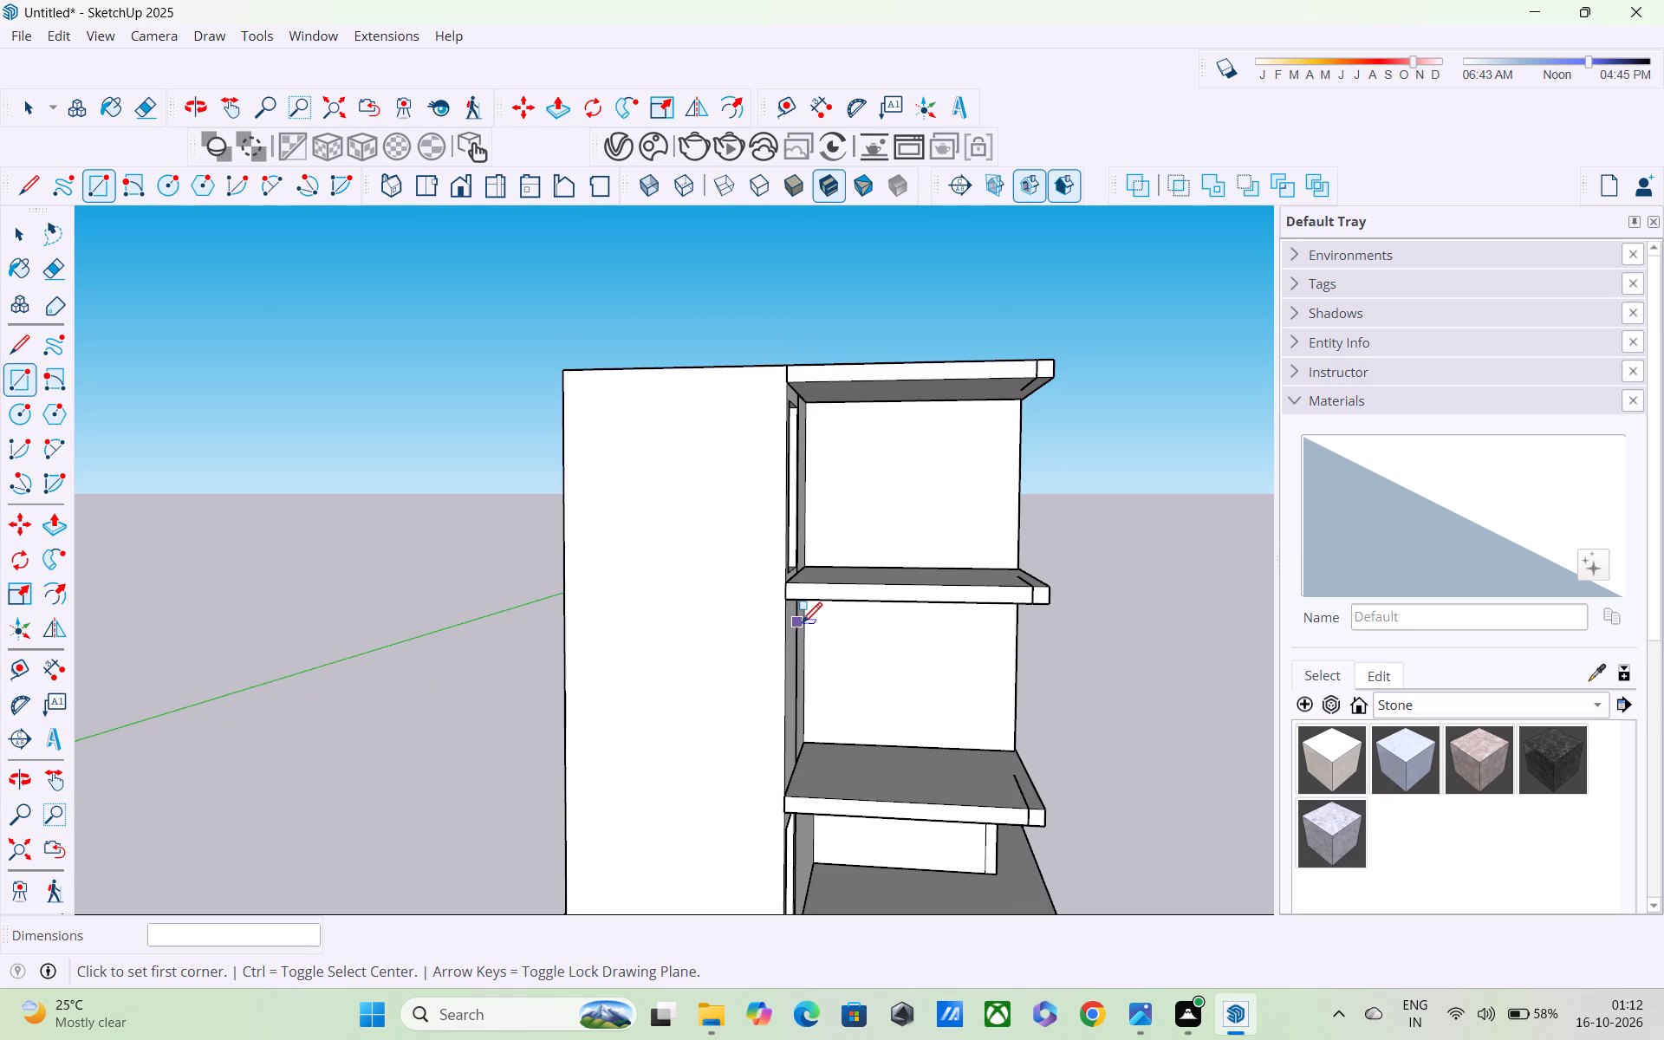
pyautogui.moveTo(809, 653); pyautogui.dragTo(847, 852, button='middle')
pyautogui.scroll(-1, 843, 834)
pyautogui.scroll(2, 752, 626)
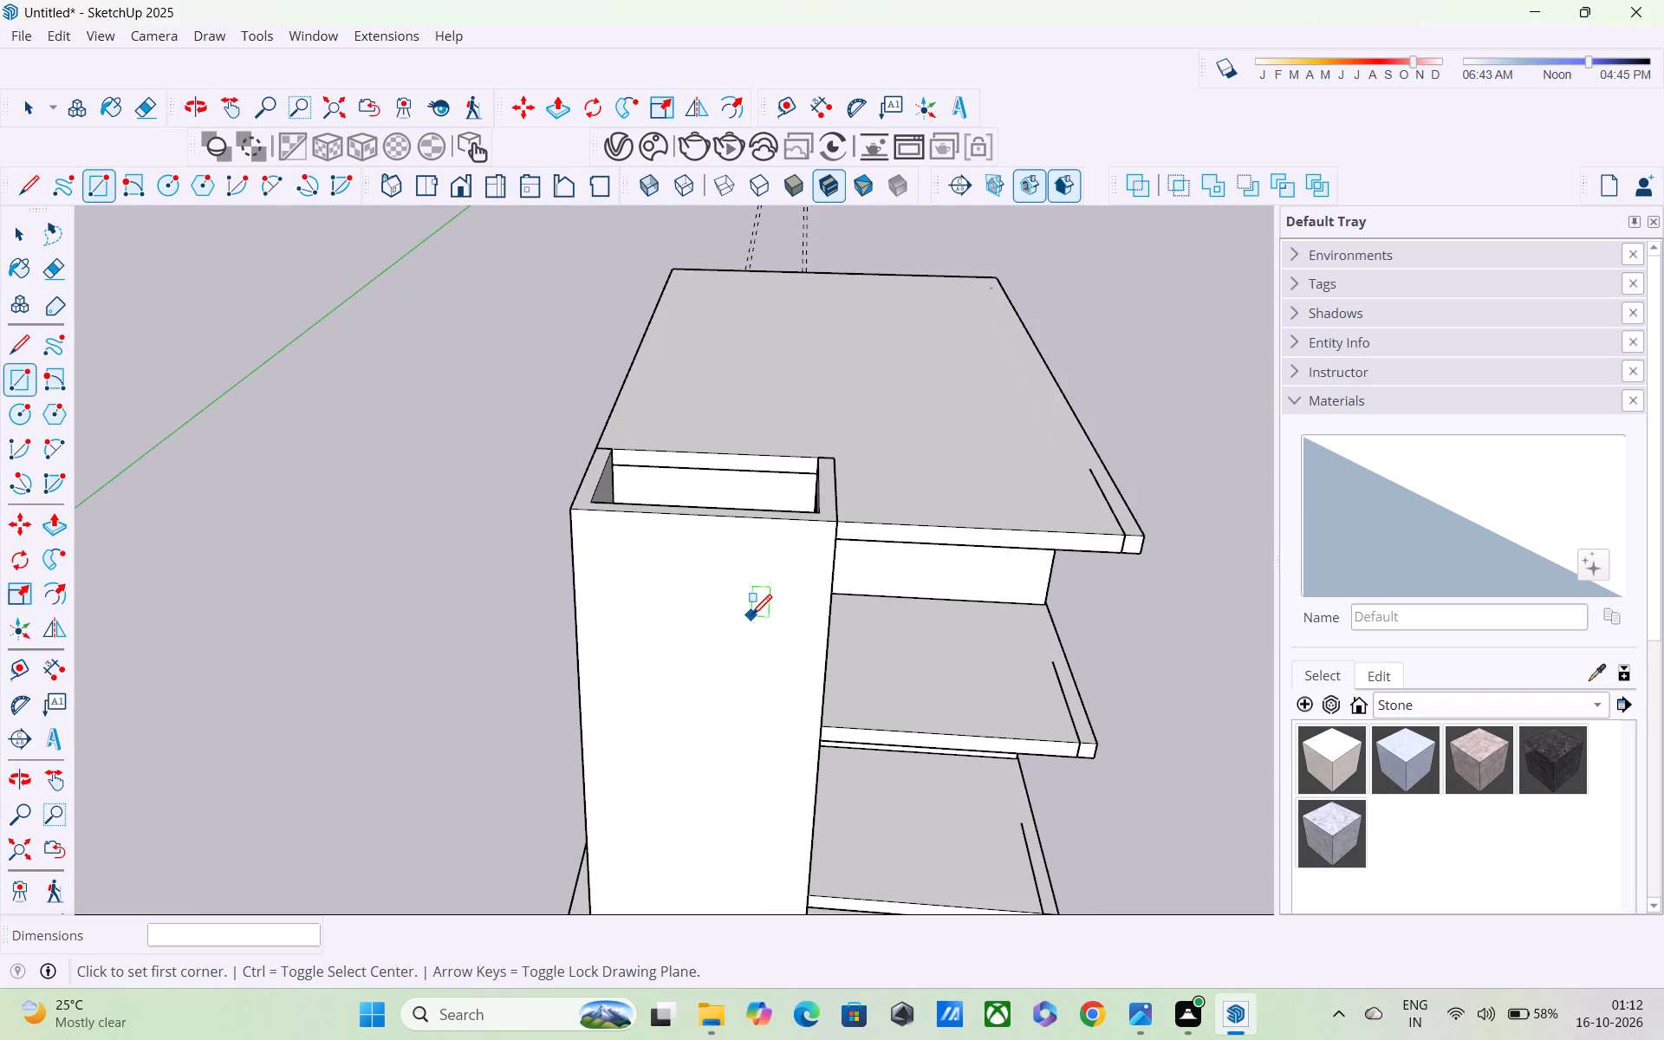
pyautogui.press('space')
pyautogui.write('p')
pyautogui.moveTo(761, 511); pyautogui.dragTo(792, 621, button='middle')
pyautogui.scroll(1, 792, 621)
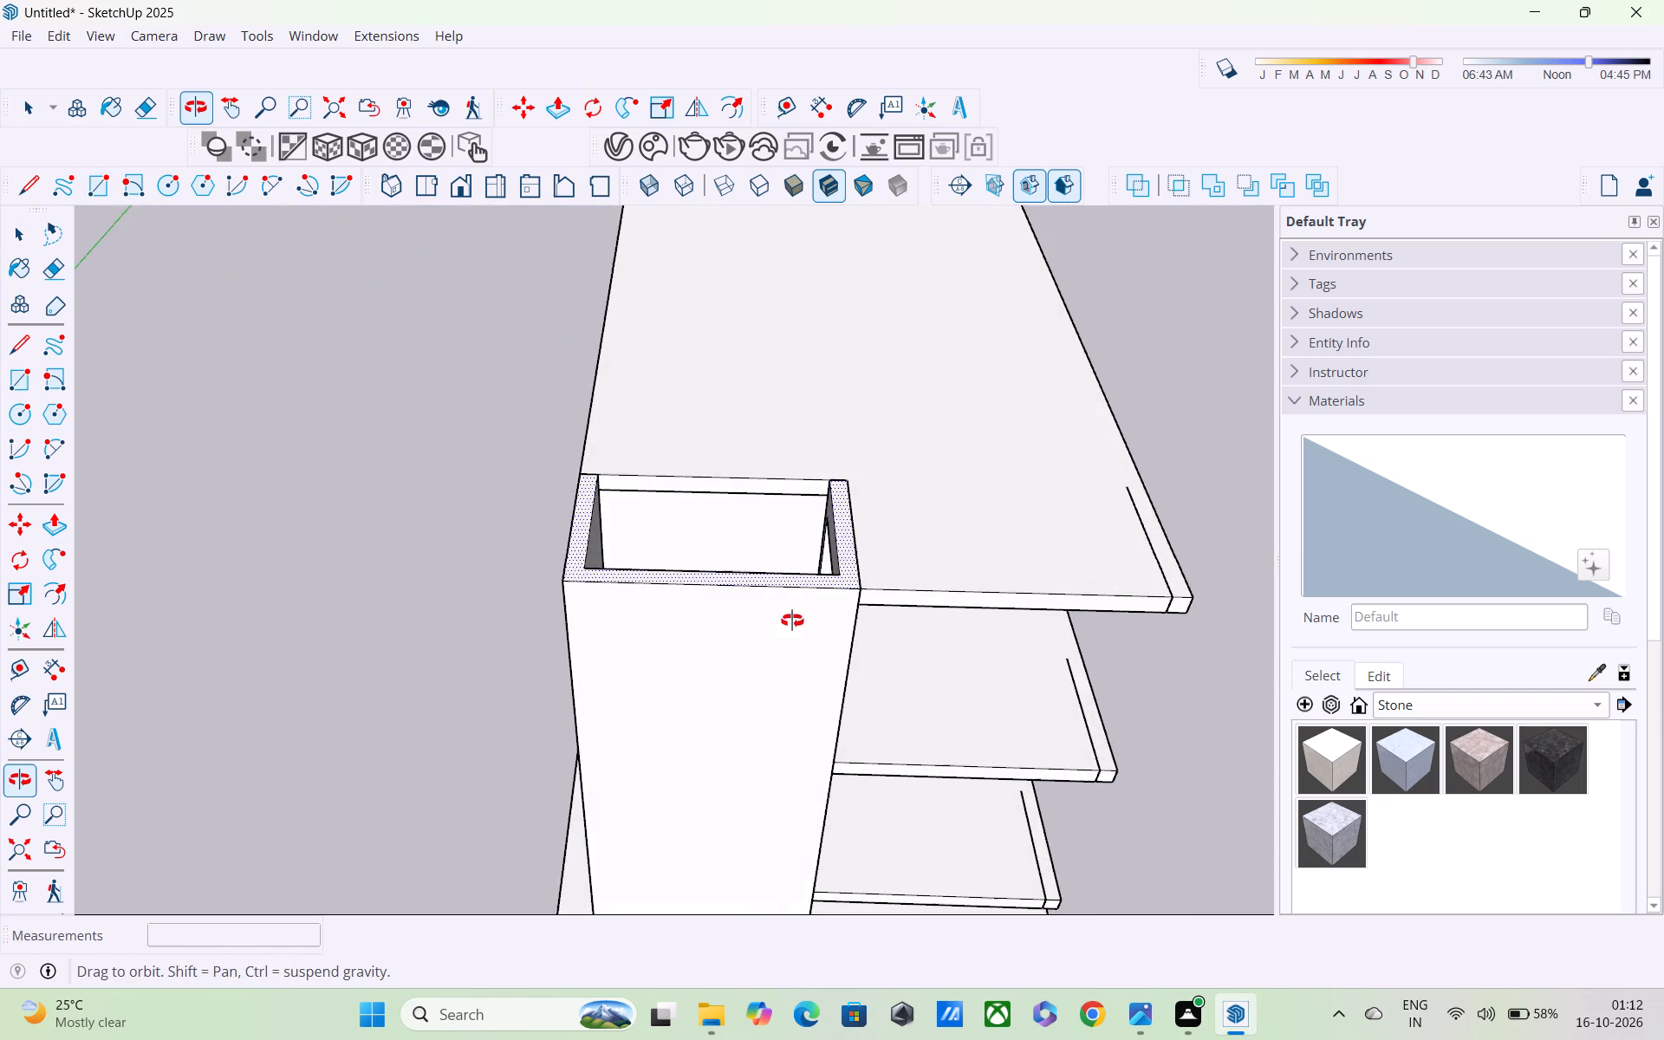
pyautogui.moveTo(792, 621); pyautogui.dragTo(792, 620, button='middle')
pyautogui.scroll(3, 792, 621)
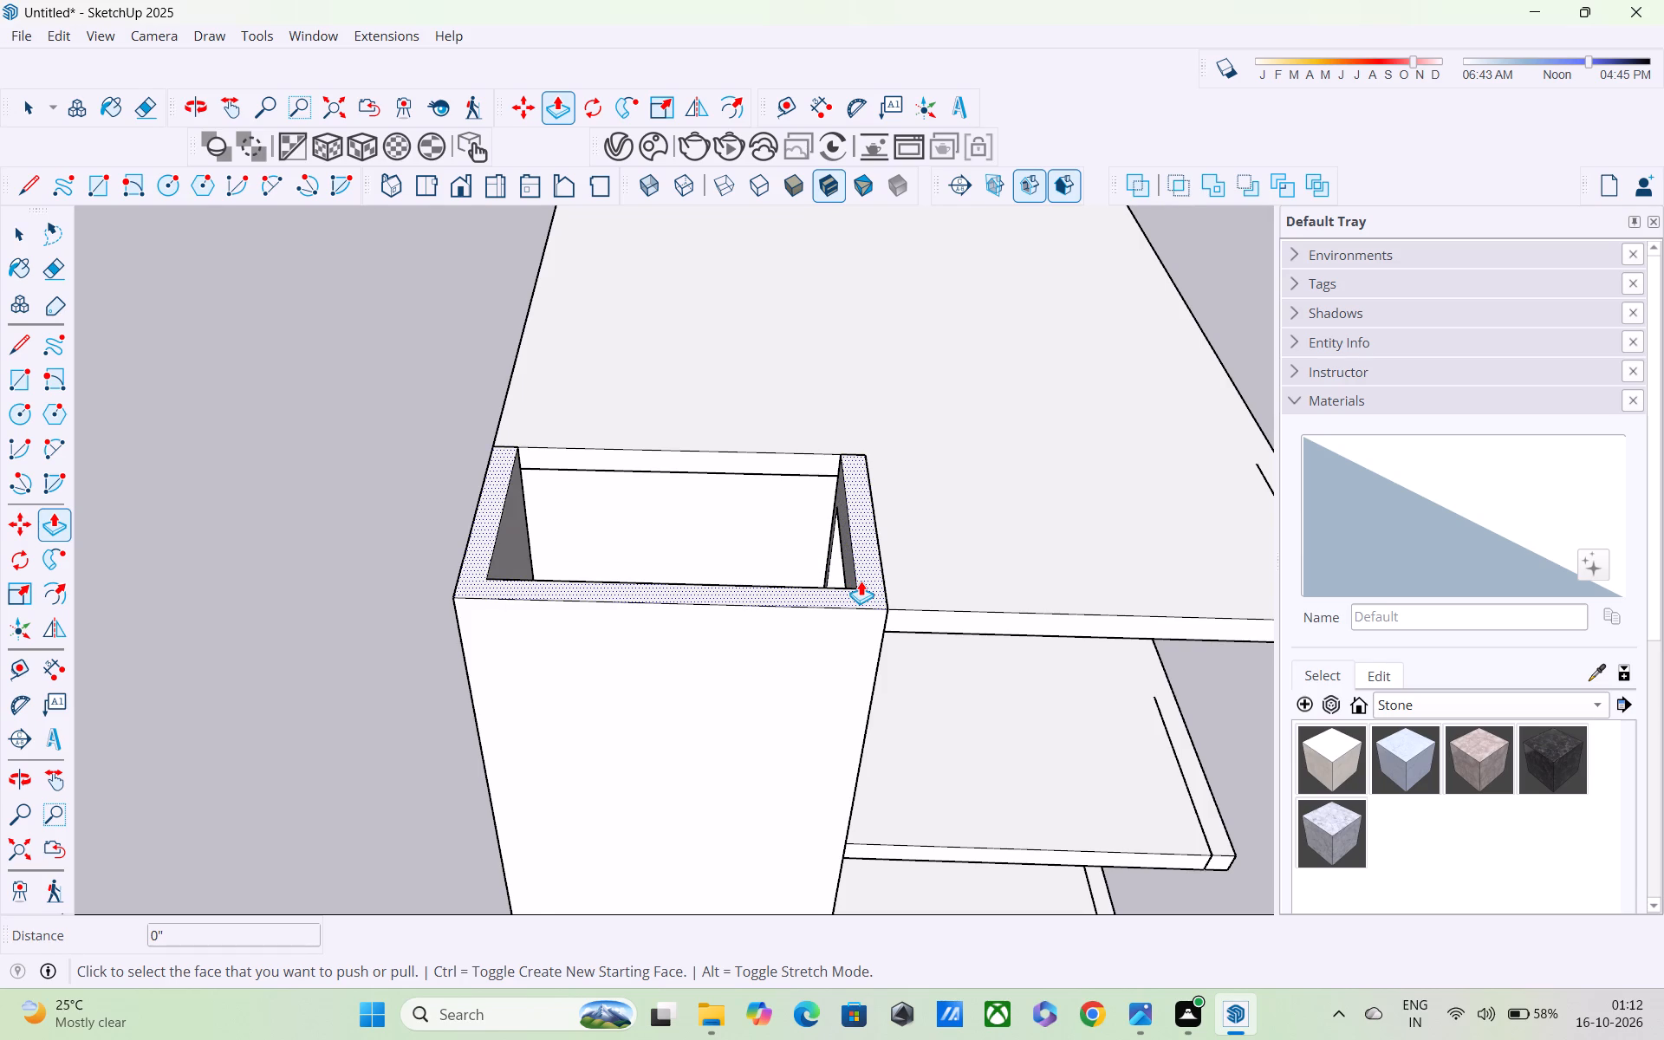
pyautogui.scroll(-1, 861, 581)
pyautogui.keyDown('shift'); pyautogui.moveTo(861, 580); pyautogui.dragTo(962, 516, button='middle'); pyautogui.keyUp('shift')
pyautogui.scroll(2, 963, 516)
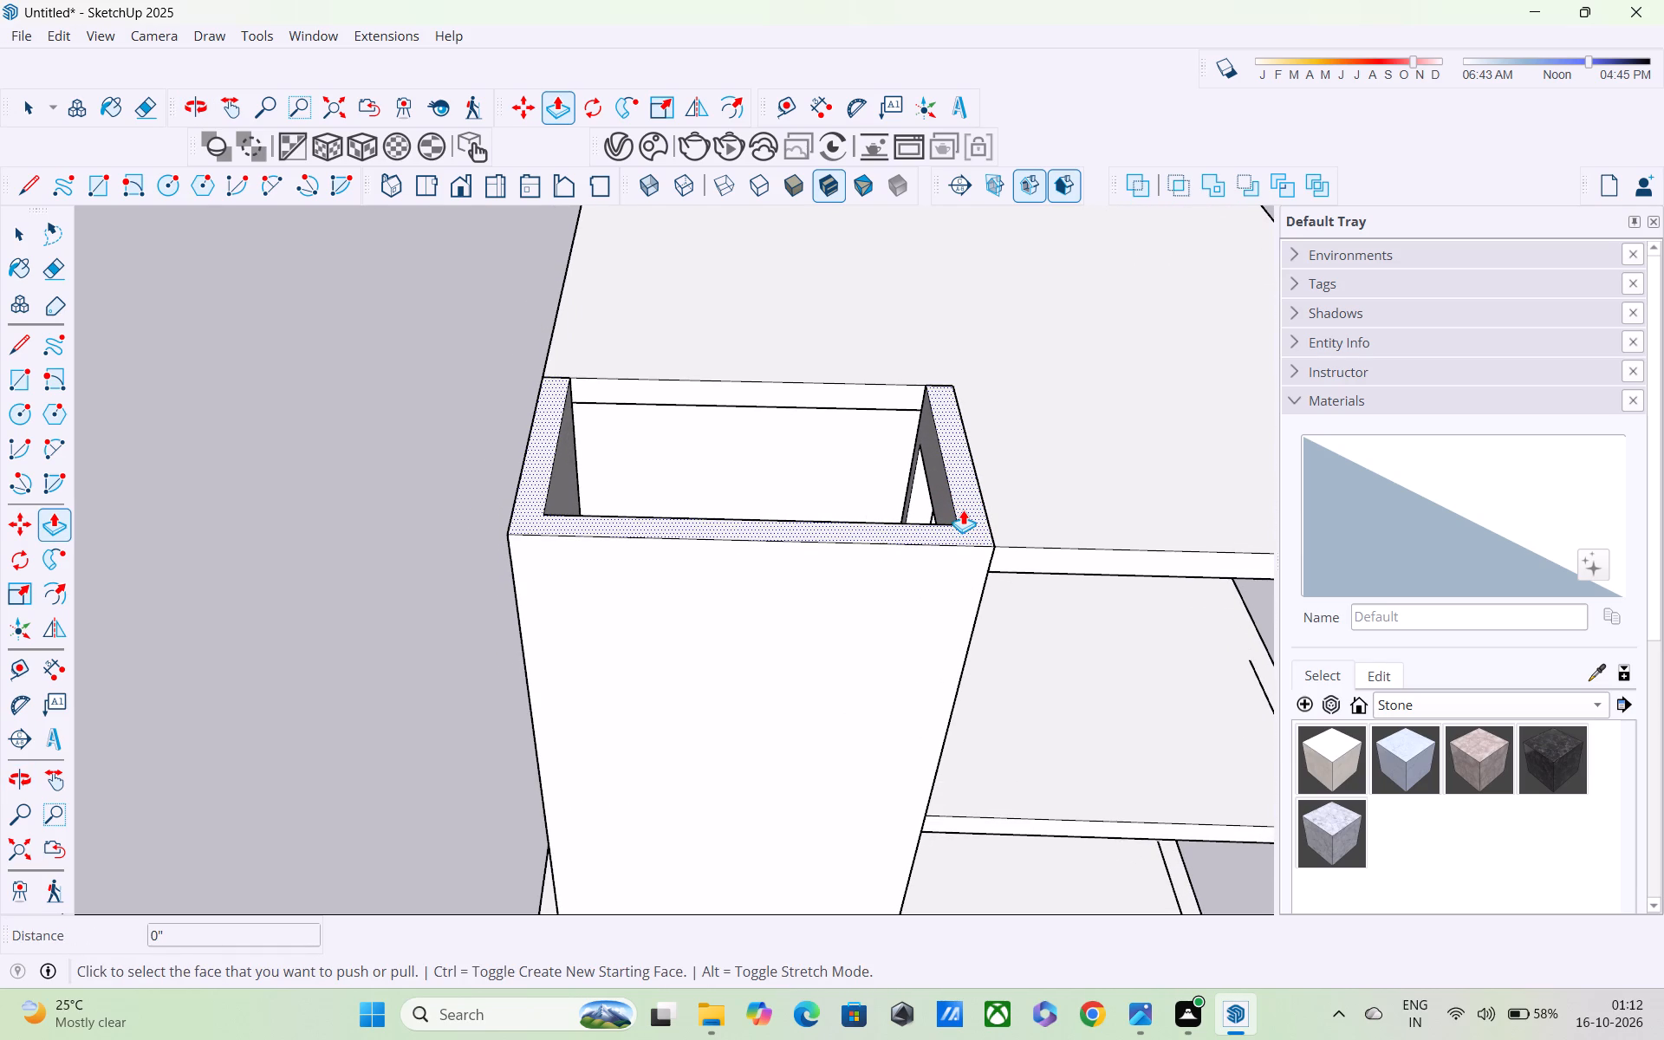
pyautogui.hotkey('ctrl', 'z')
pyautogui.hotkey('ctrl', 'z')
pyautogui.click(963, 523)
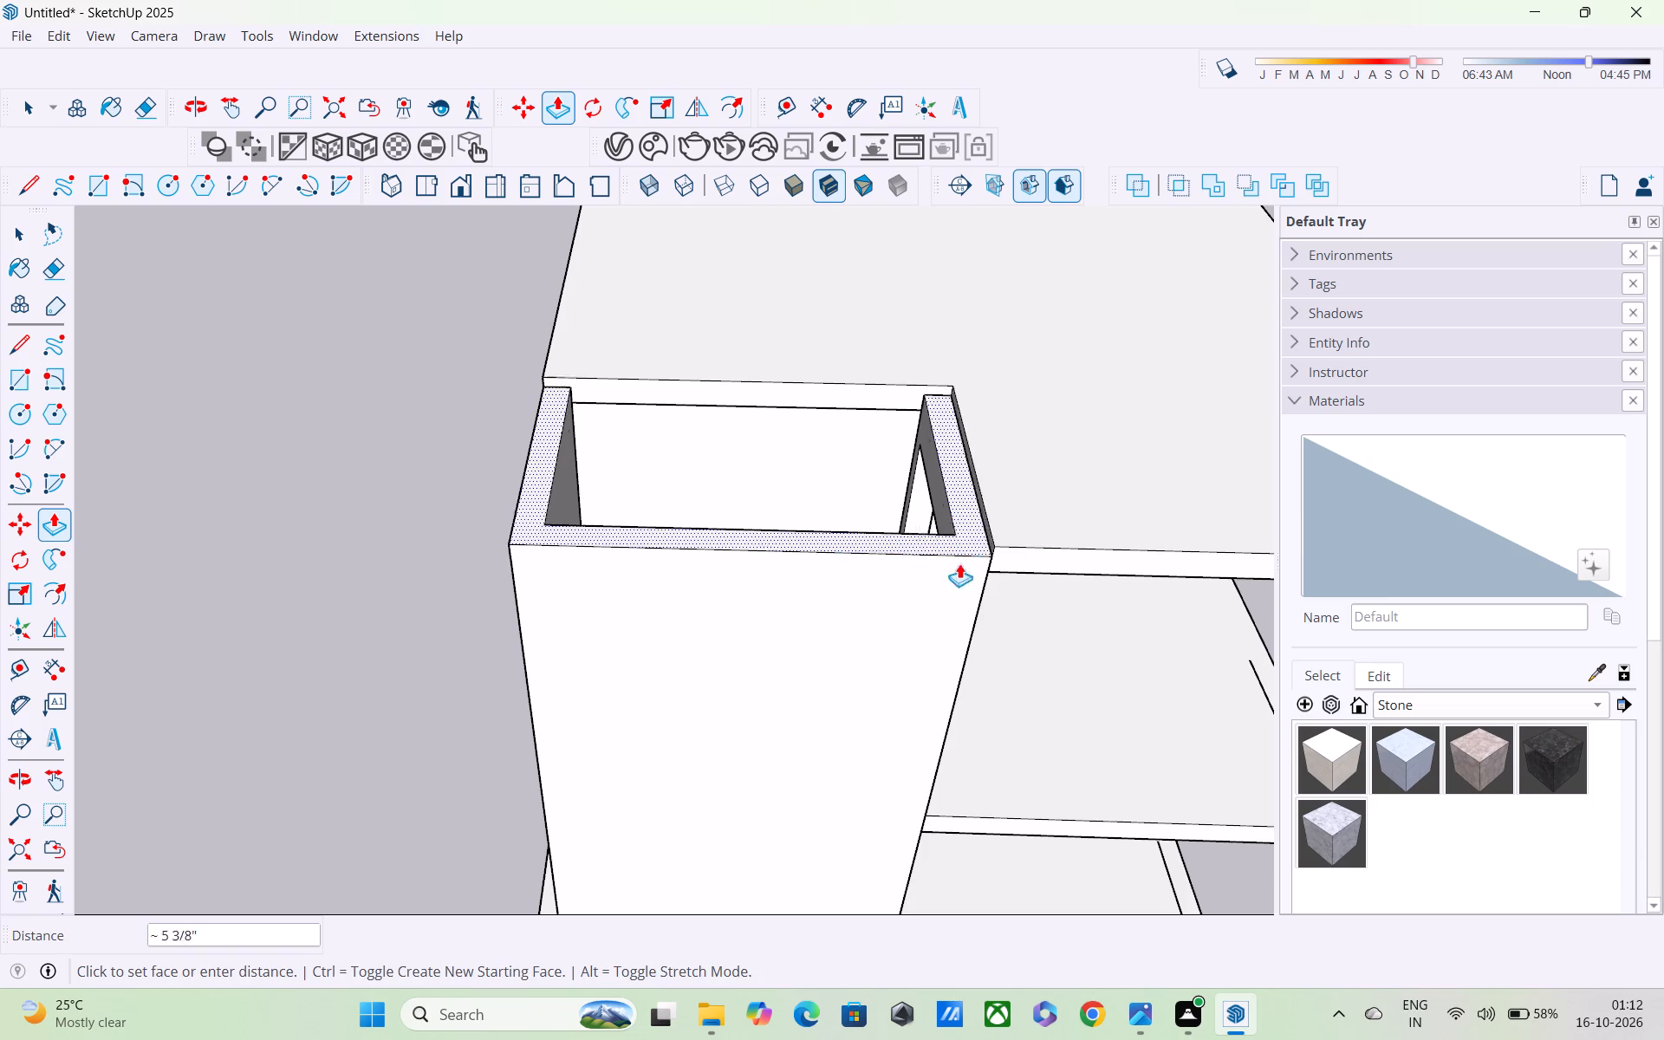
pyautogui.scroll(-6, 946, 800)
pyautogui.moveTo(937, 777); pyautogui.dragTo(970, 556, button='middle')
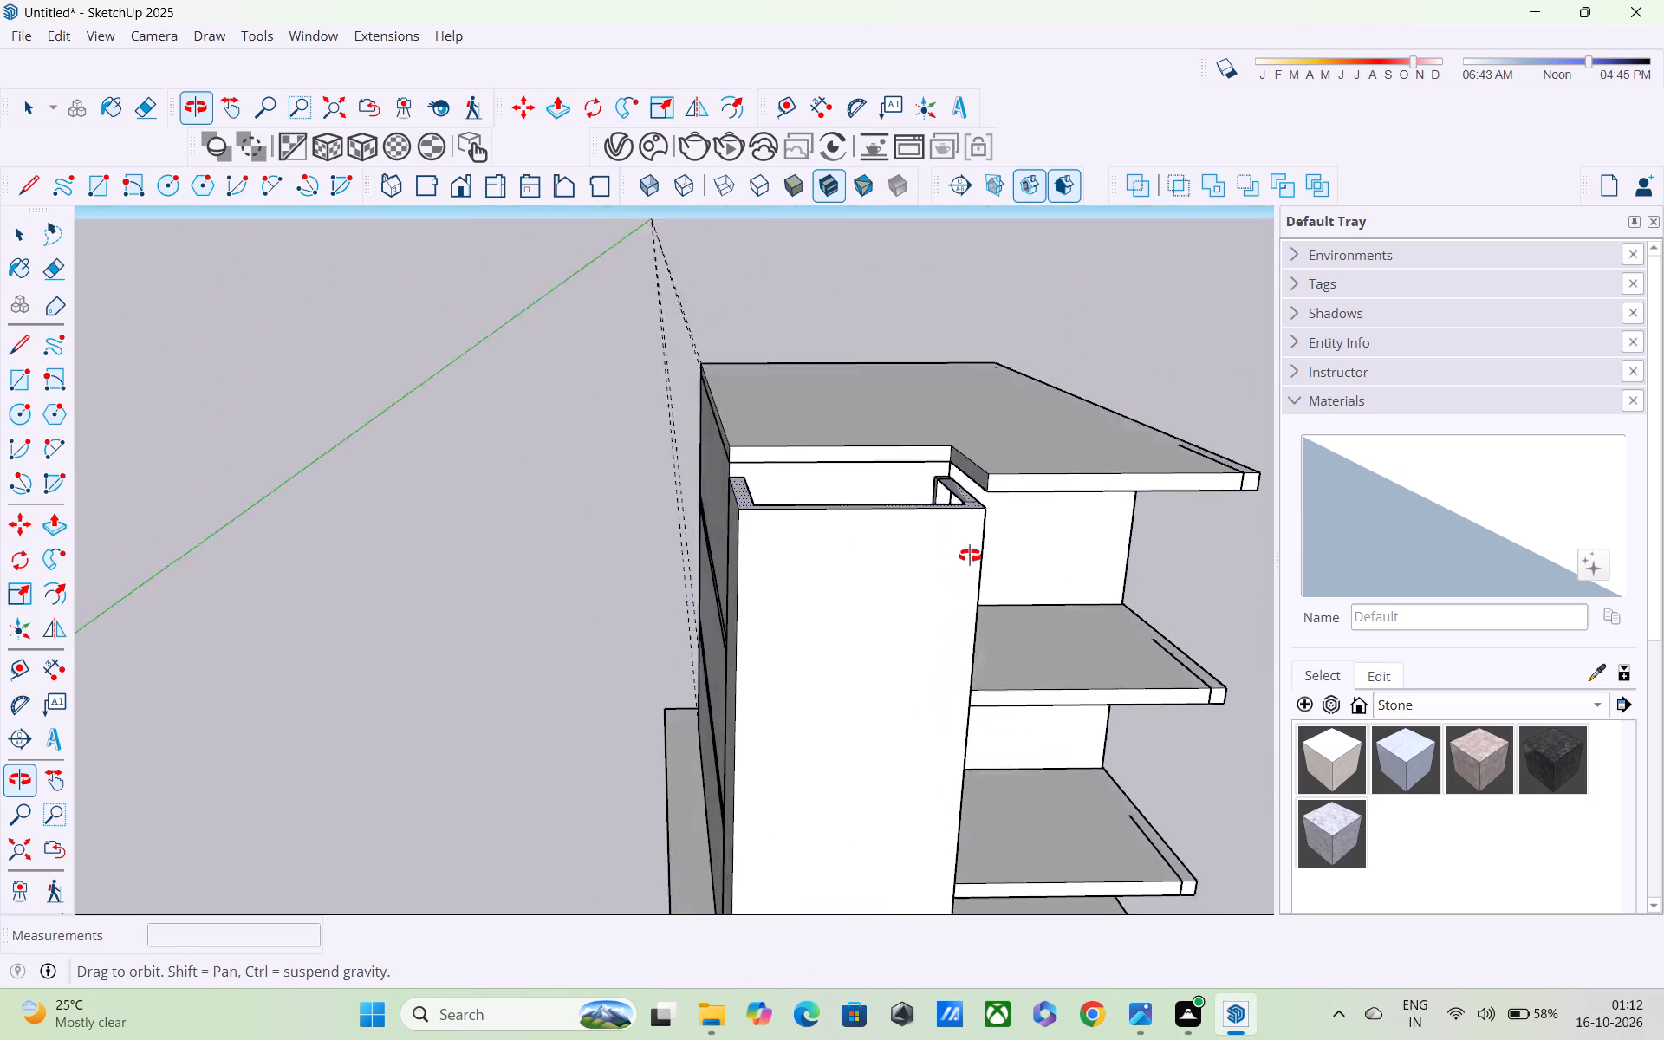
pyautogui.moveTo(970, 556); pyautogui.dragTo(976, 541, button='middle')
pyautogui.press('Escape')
# Draw a 9" line along the bottom edge of the tower's front face, starting at its outer lower corner.
pyautogui.moveTo(975, 560); pyautogui.dragTo(1014, 828, button='middle')
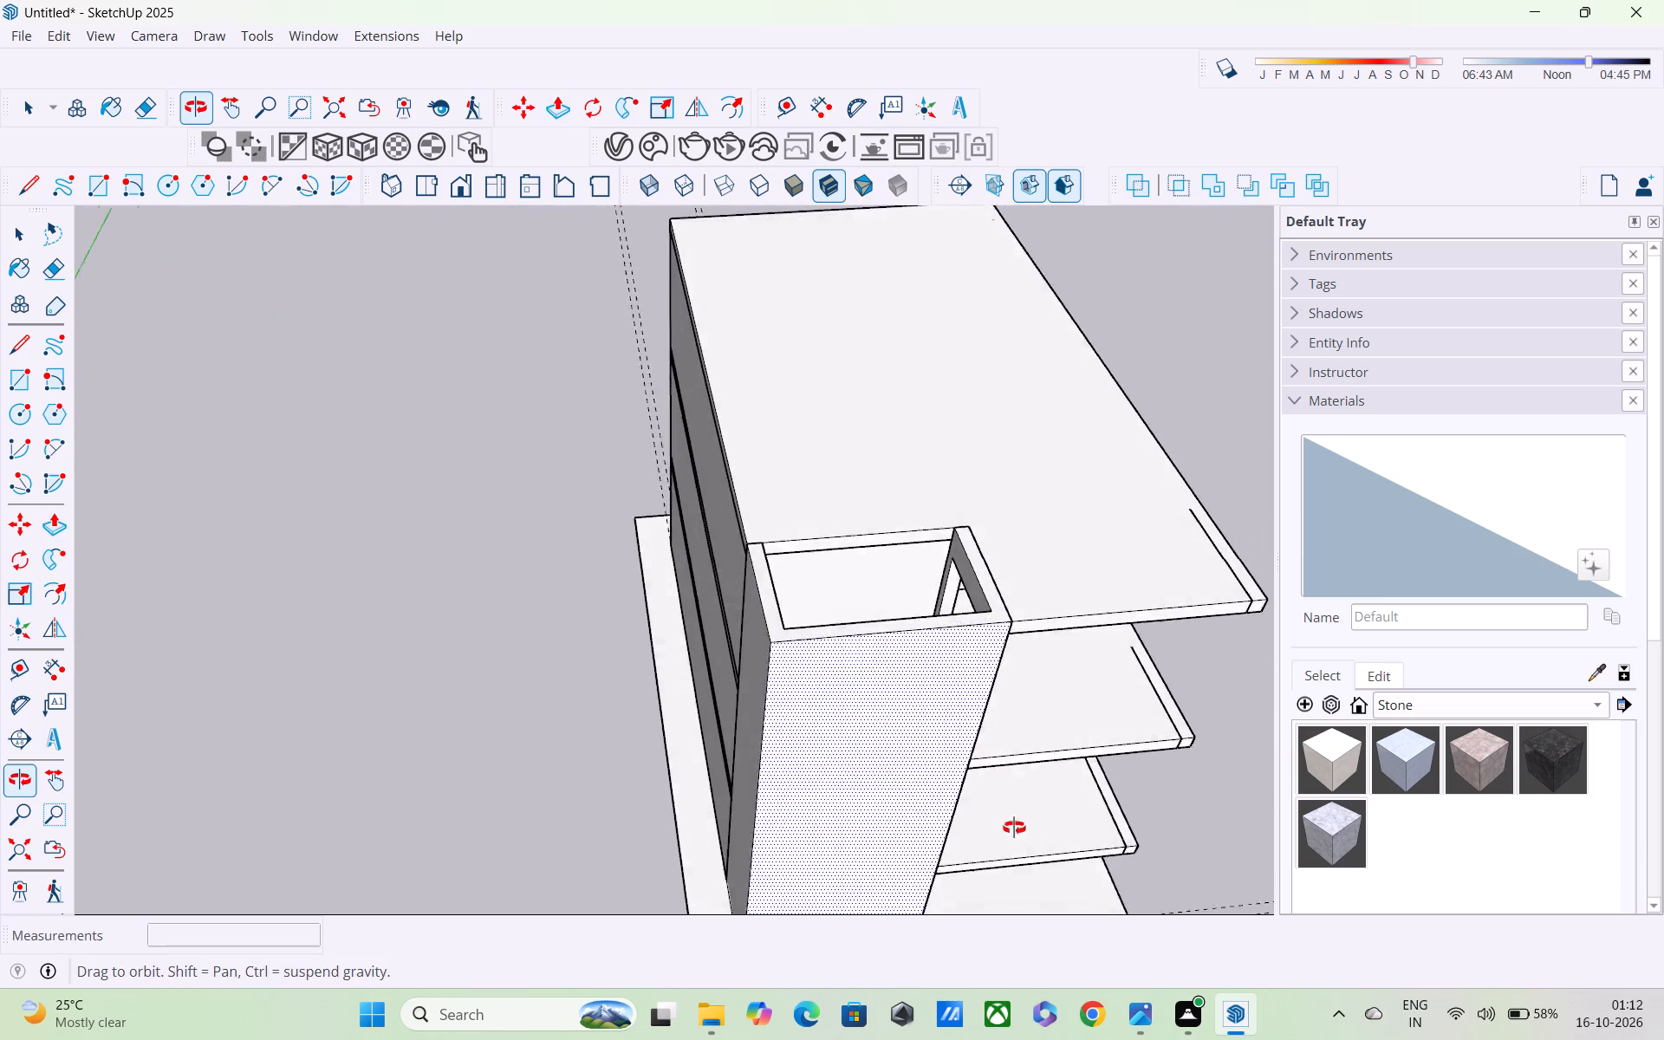
pyautogui.moveTo(1014, 828); pyautogui.dragTo(1094, 803, button='middle')
pyautogui.moveTo(1096, 591); pyautogui.dragTo(715, 517, button='middle')
pyautogui.scroll(-4, 707, 537)
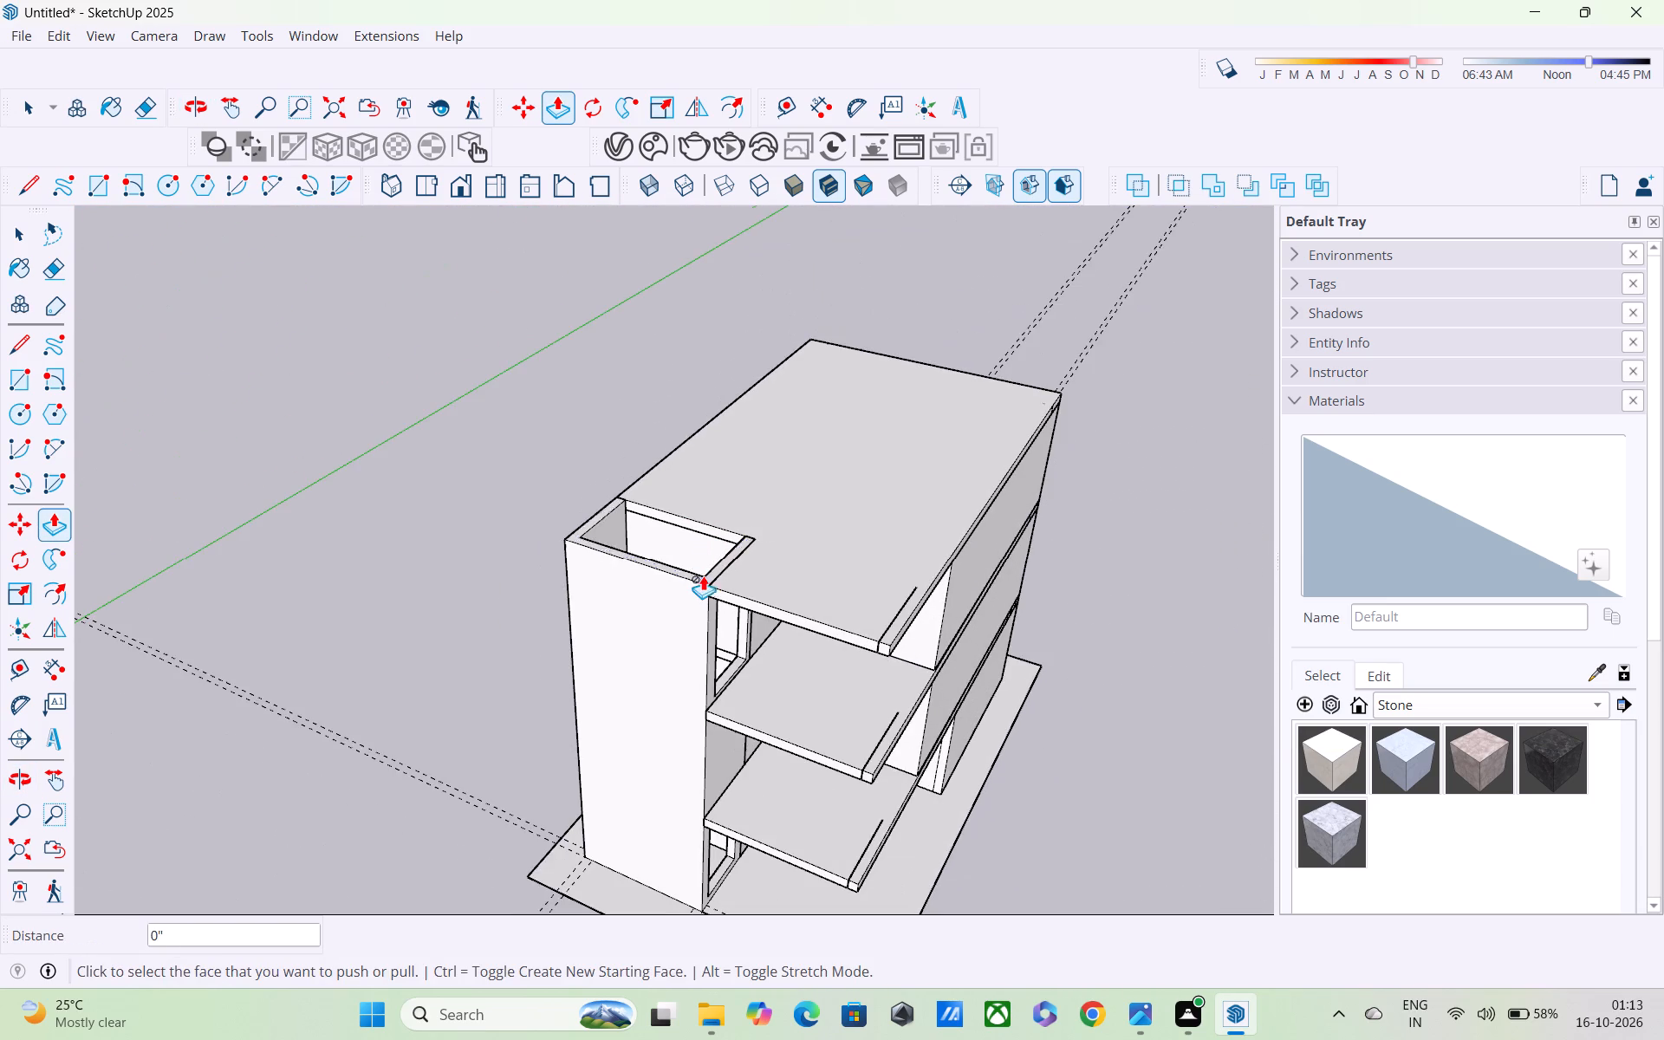
pyautogui.moveTo(703, 579); pyautogui.dragTo(933, 450, button='middle')
pyautogui.scroll(3, 848, 556)
pyautogui.scroll(-1, 840, 563)
pyautogui.moveTo(839, 564); pyautogui.dragTo(860, 474, button='middle')
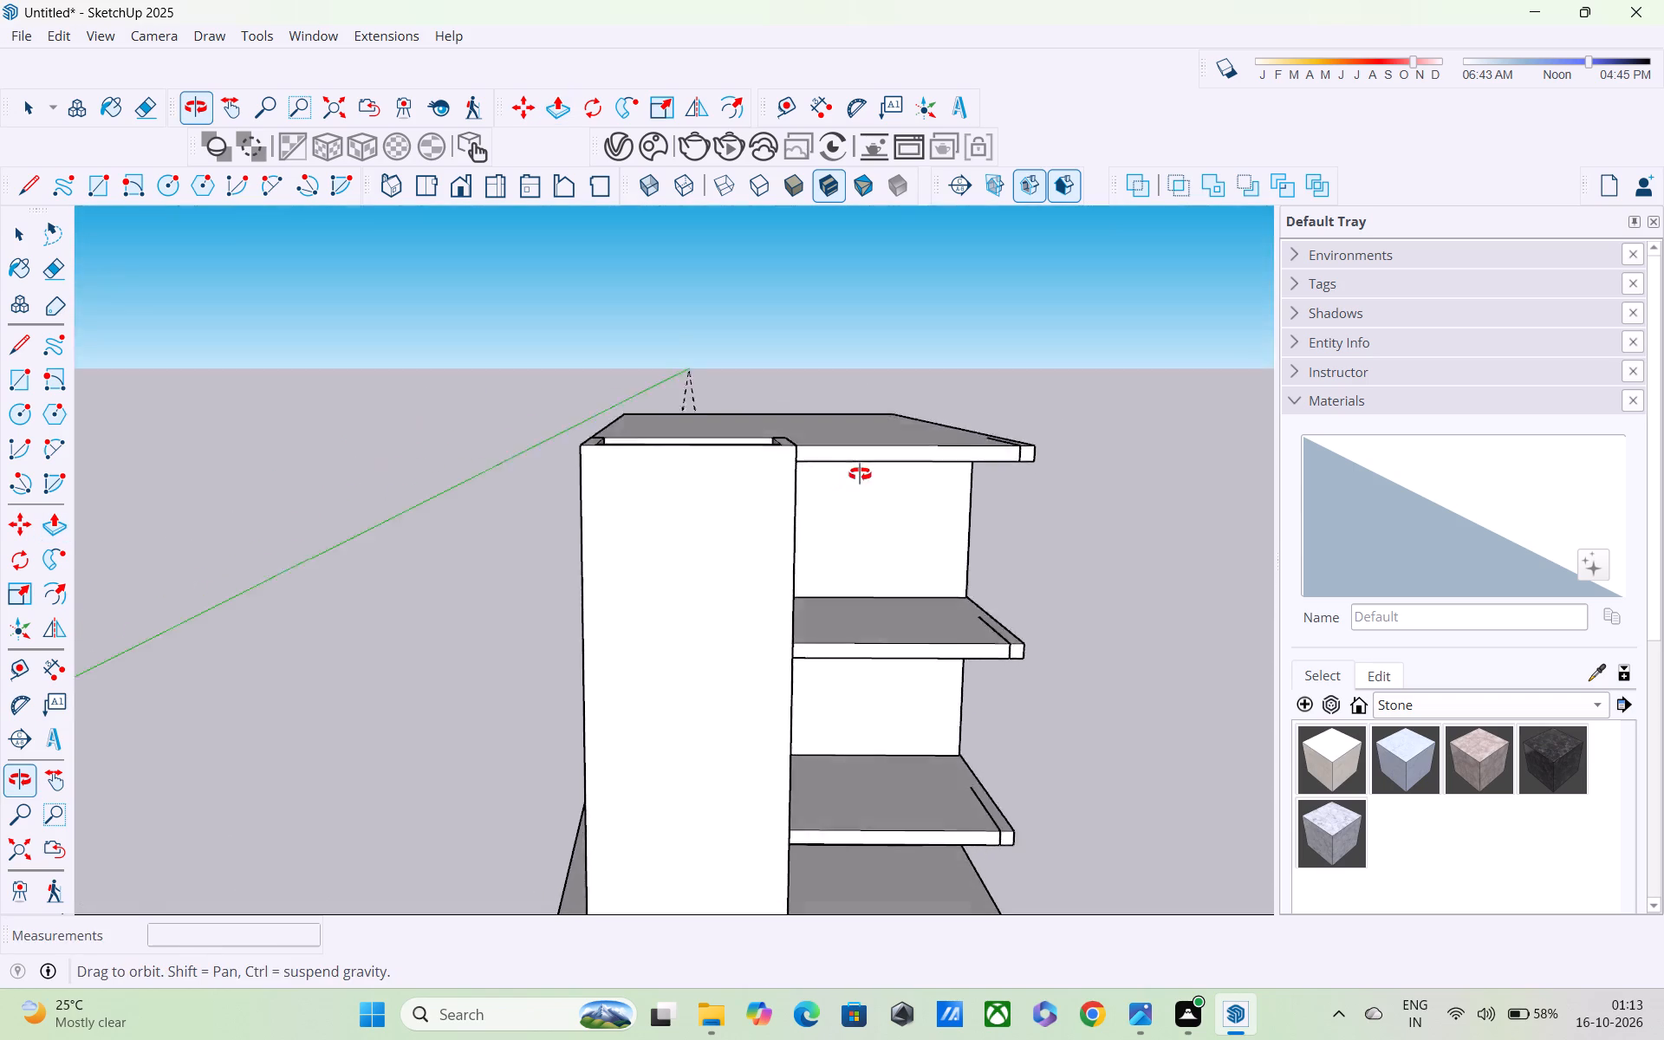
pyautogui.moveTo(860, 474); pyautogui.dragTo(861, 471, button='middle')
pyautogui.scroll(4, 786, 488)
pyautogui.moveTo(785, 488); pyautogui.dragTo(804, 539, button='middle')
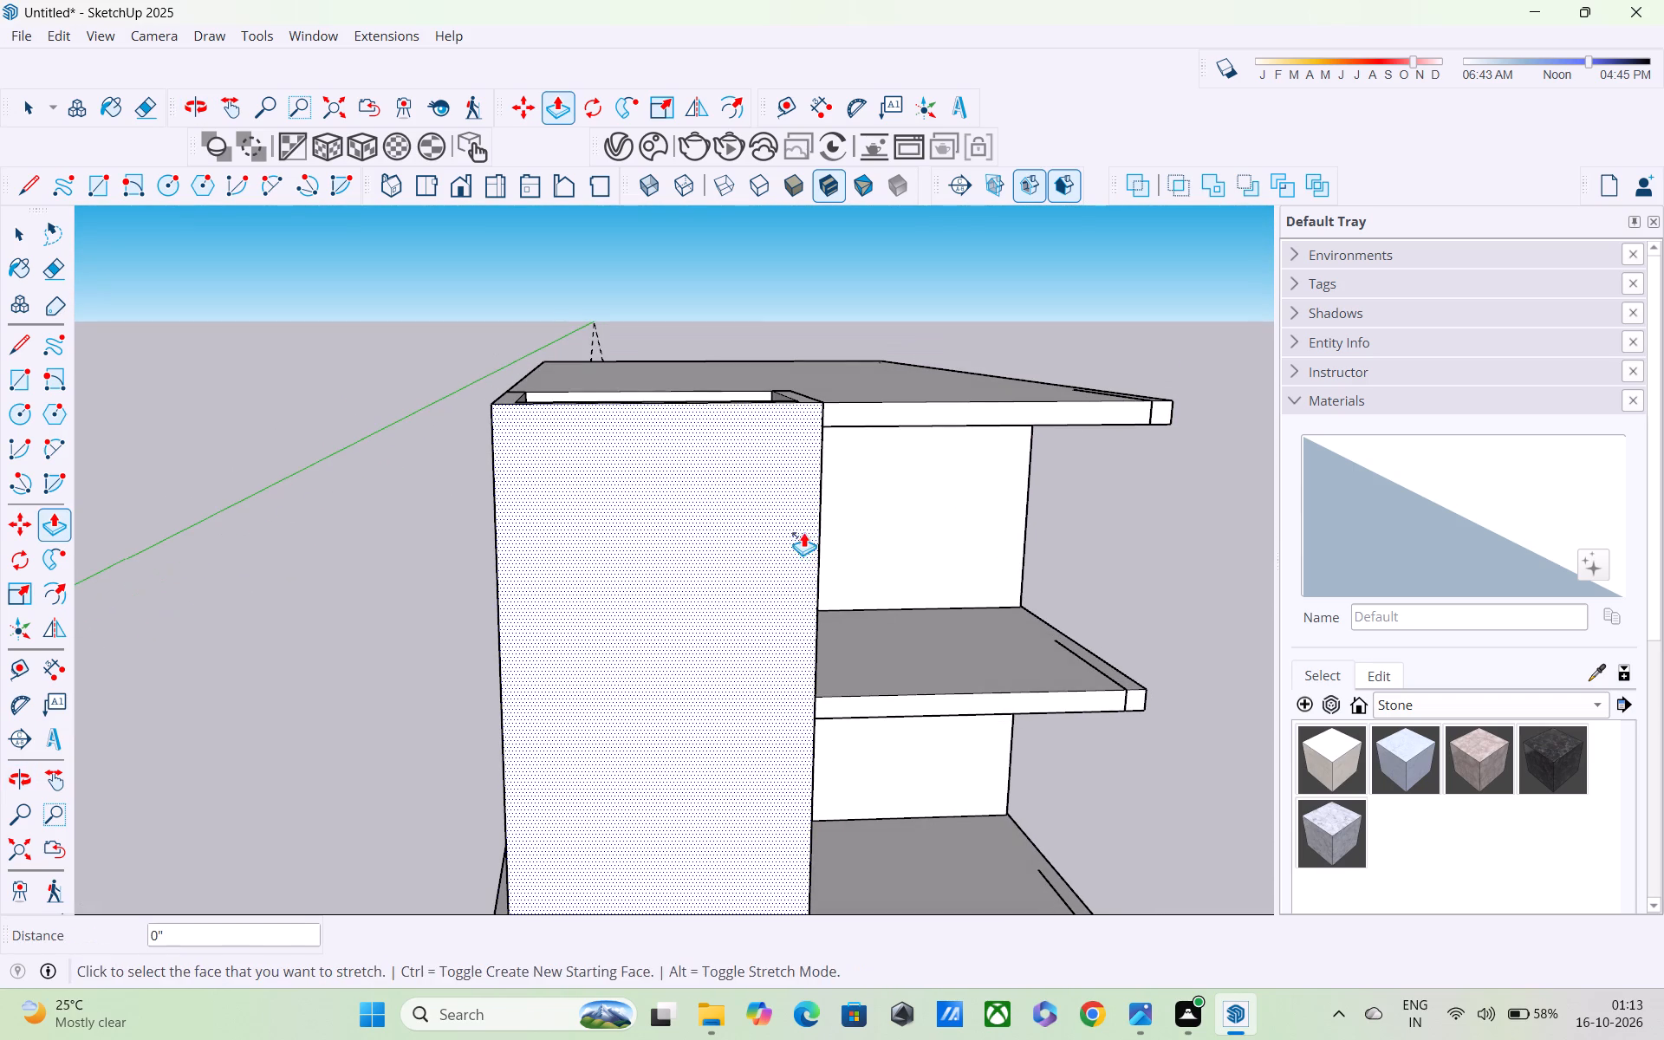
pyautogui.press('l')
pyautogui.keyDown('shift'); pyautogui.moveTo(752, 611); pyautogui.dragTo(866, 387, button='middle'); pyautogui.keyUp('shift')
pyautogui.scroll(-5, 843, 460)
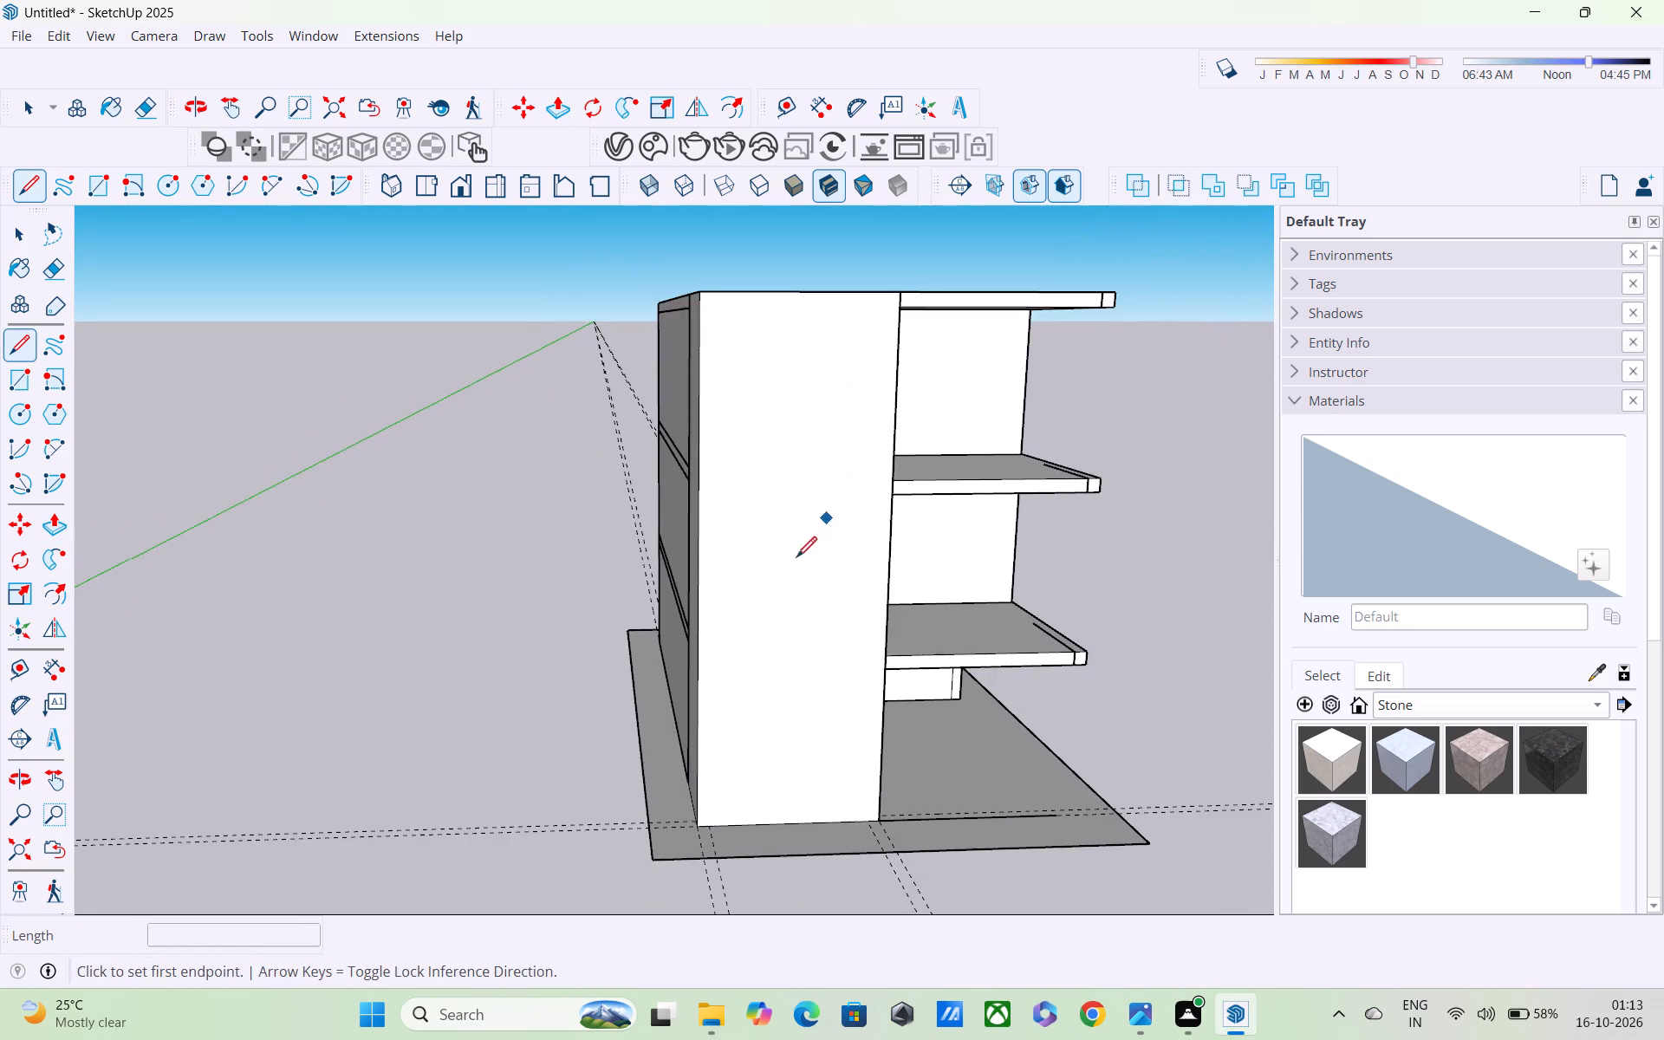
pyautogui.keyDown('shift'); pyautogui.moveTo(793, 563); pyautogui.dragTo(818, 416, button='middle'); pyautogui.keyUp('shift')
pyautogui.scroll(5, 776, 650)
pyautogui.click(689, 705)
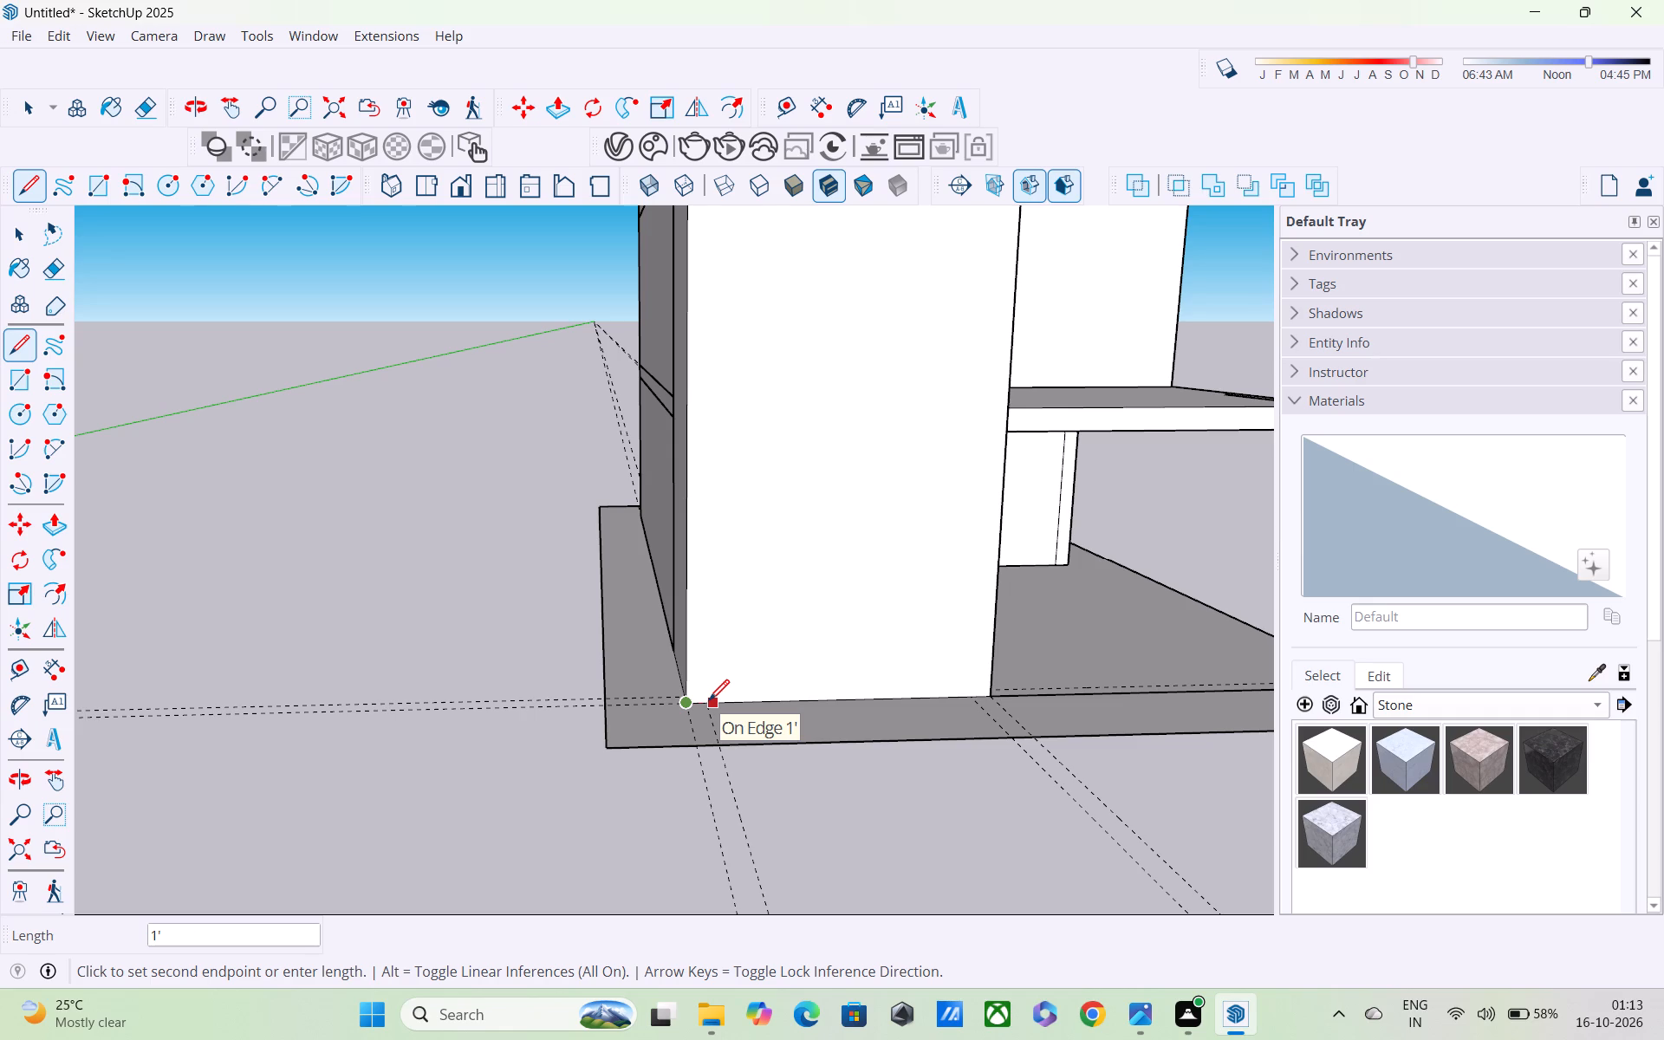
pyautogui.write('9"')
pyautogui.press('Return')
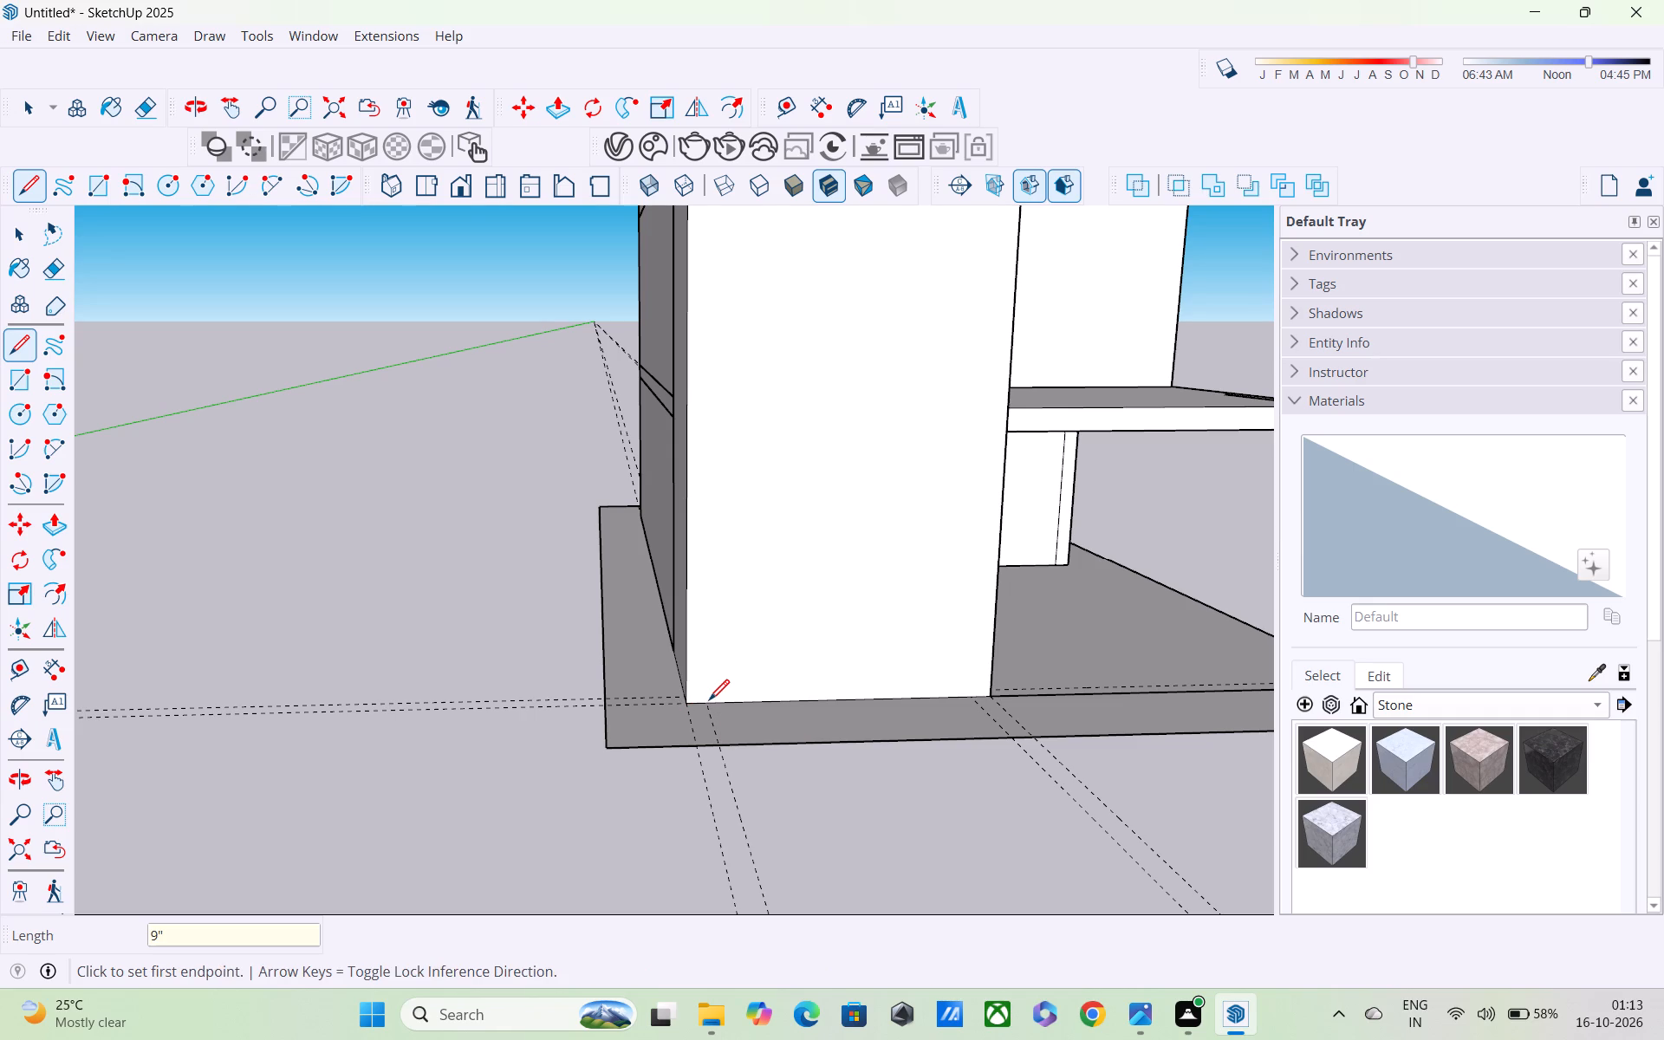
# Draw a vertical line about 30' tall up the tower's front face from the end of the 9" bottom line.
pyautogui.click(705, 705)
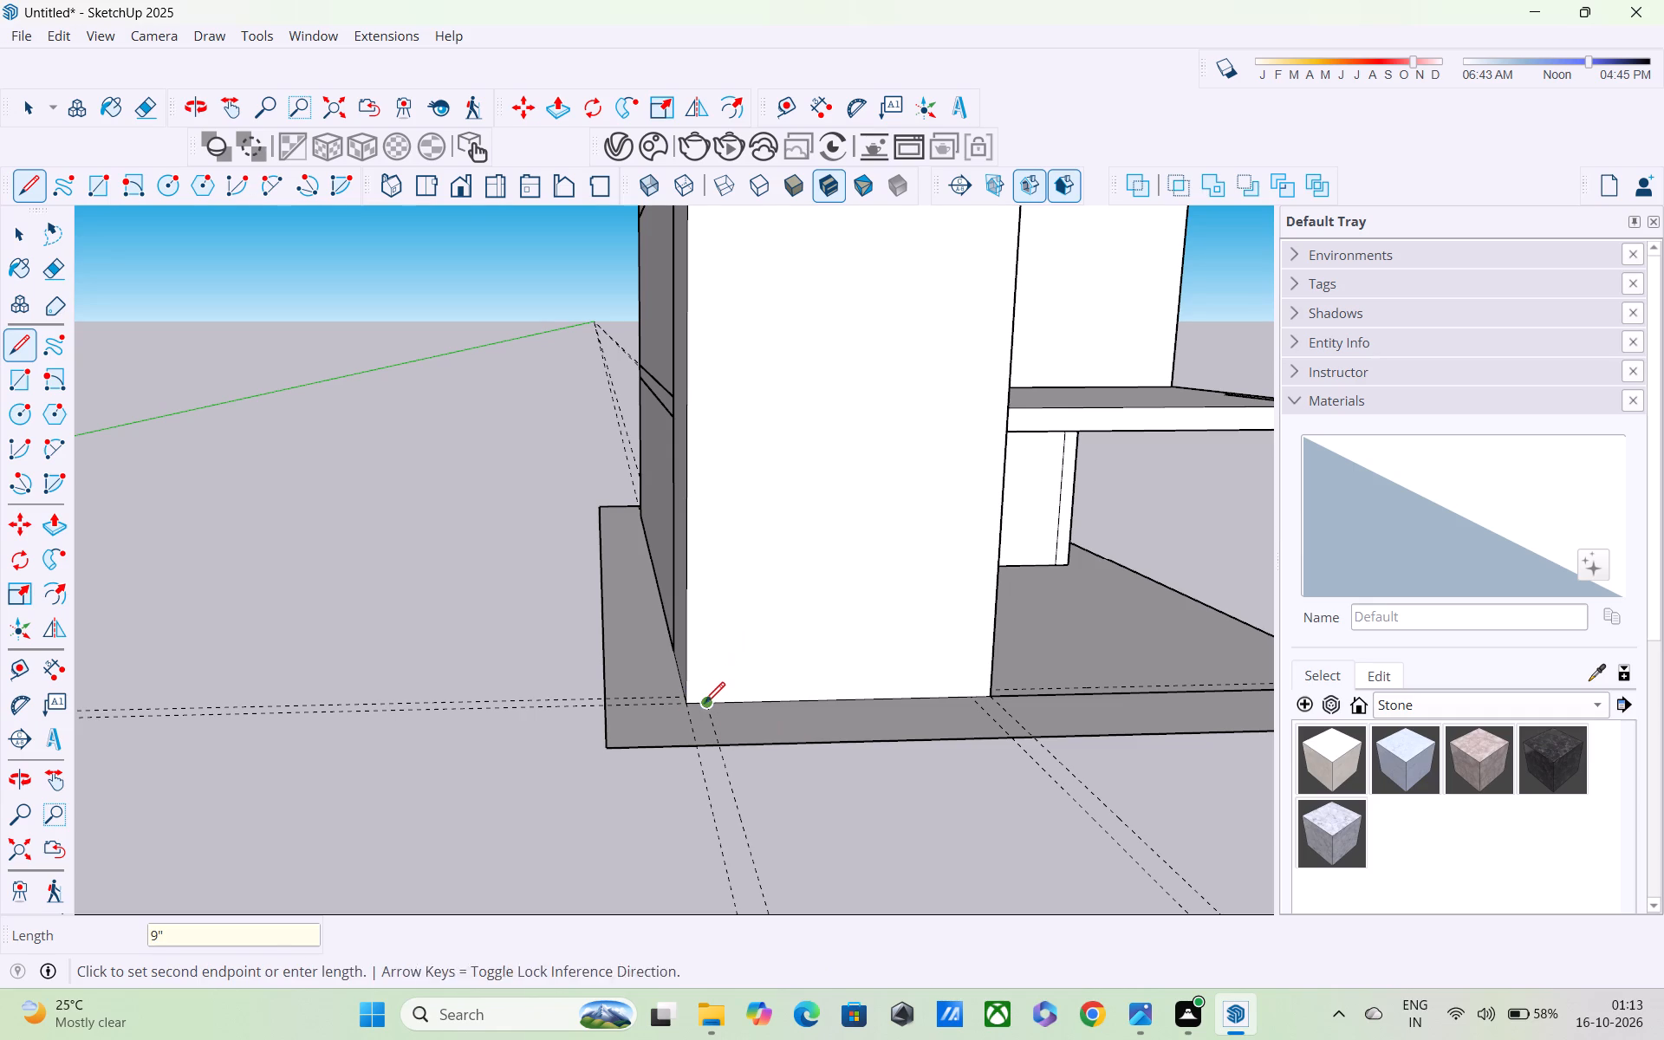
pyautogui.keyDown('shift'); pyautogui.moveTo(715, 615); pyautogui.dragTo(488, 1024, button='middle'); pyautogui.keyUp('shift')
pyautogui.keyDown('shift'); pyautogui.moveTo(488, 1010); pyautogui.dragTo(491, 988, button='middle'); pyautogui.keyUp('shift')
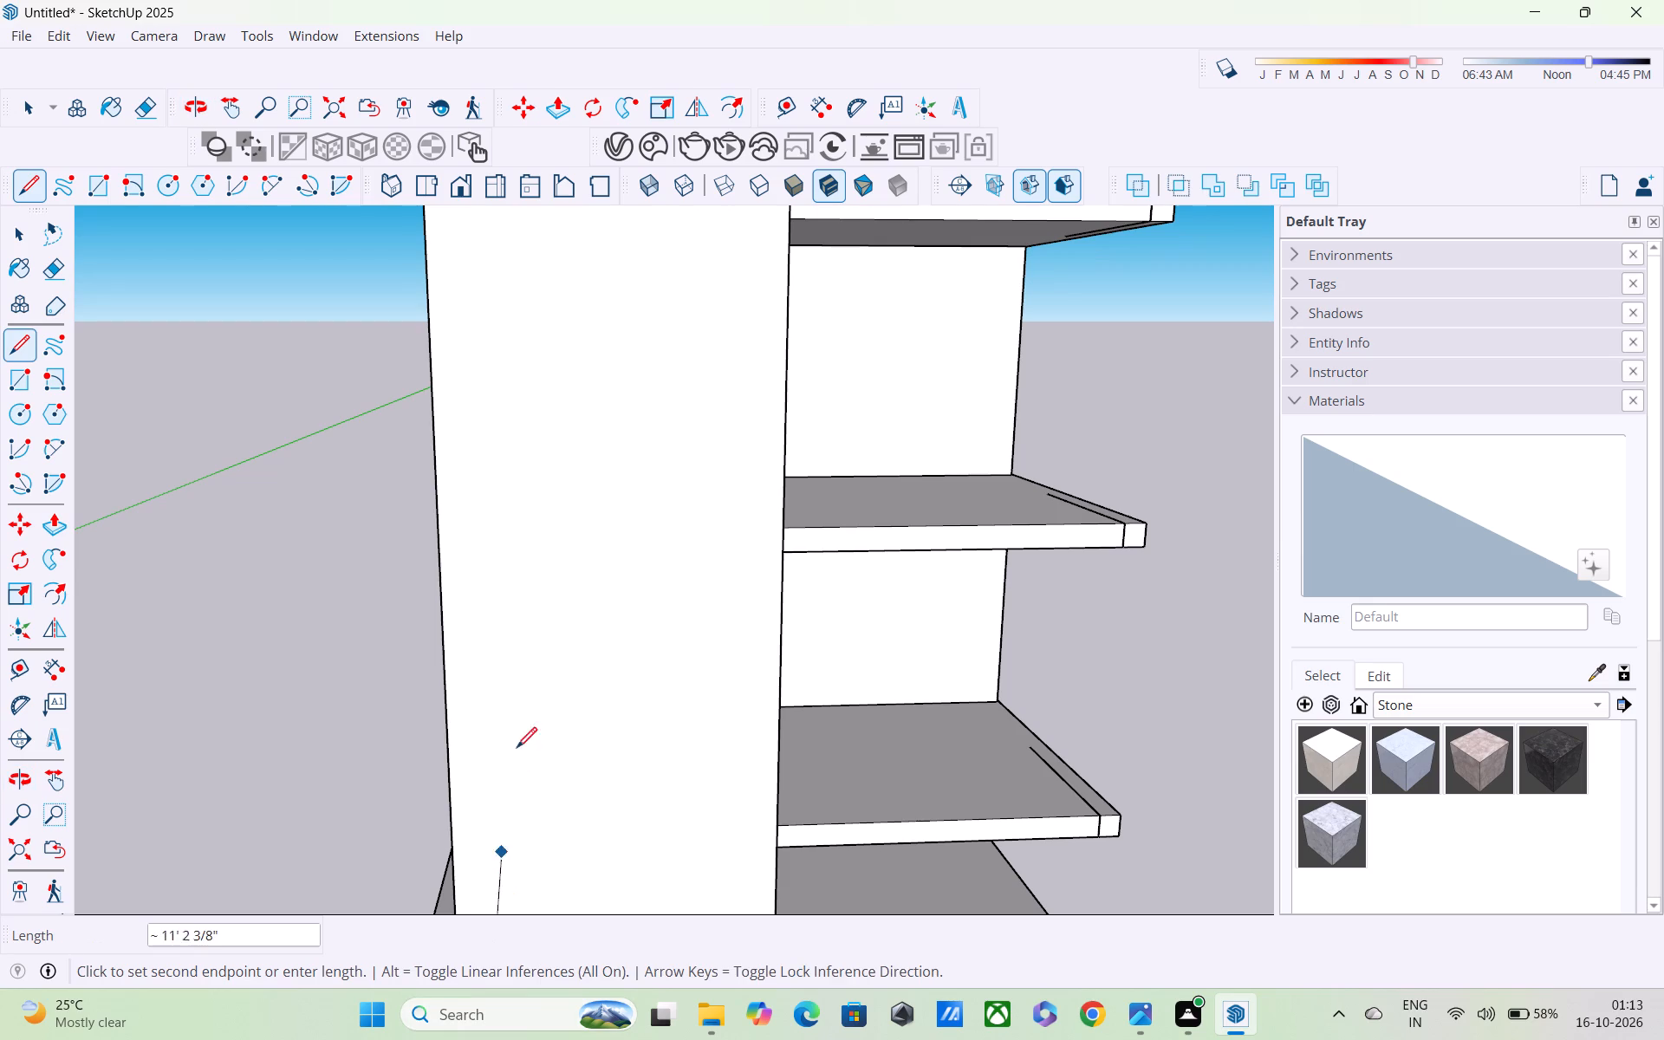
pyautogui.scroll(-2, 535, 399)
pyautogui.keyDown('shift'); pyautogui.moveTo(528, 371); pyautogui.dragTo(573, 553, button='middle'); pyautogui.keyUp('shift')
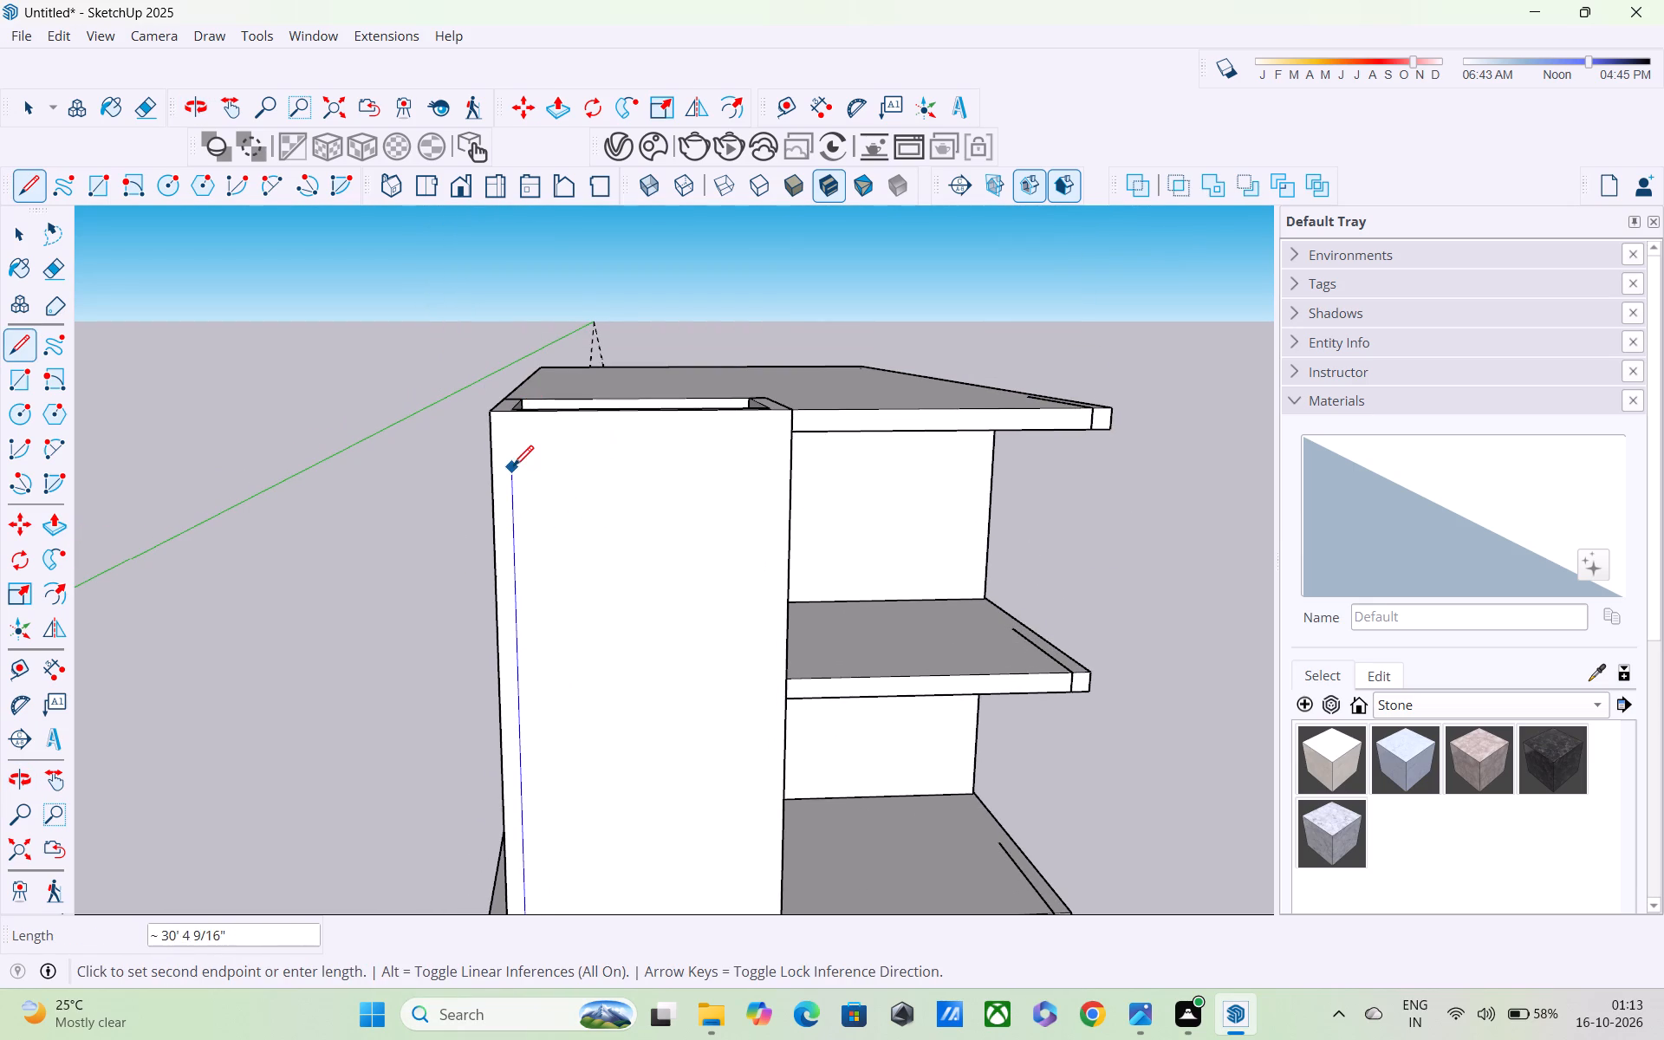
pyautogui.click(514, 456)
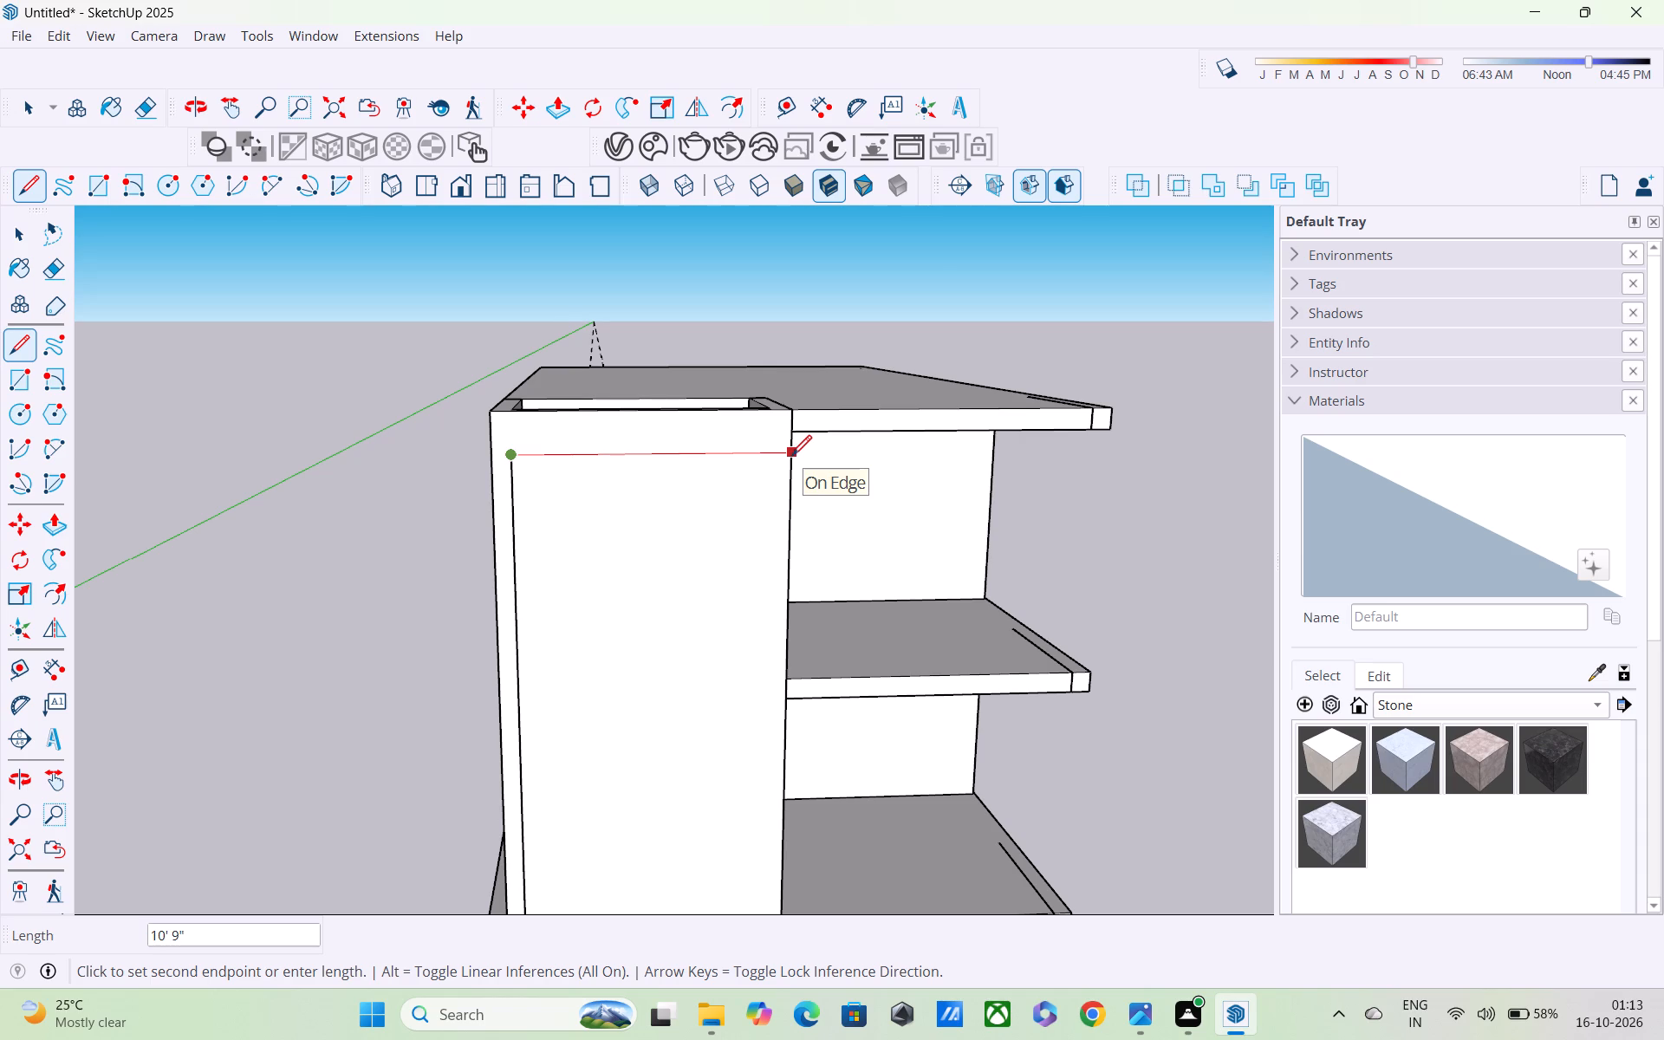
pyautogui.press('Escape')
# Raise the top of the front tower's U-shaped wall by 2' with Push/Pull.
pyautogui.press('p')
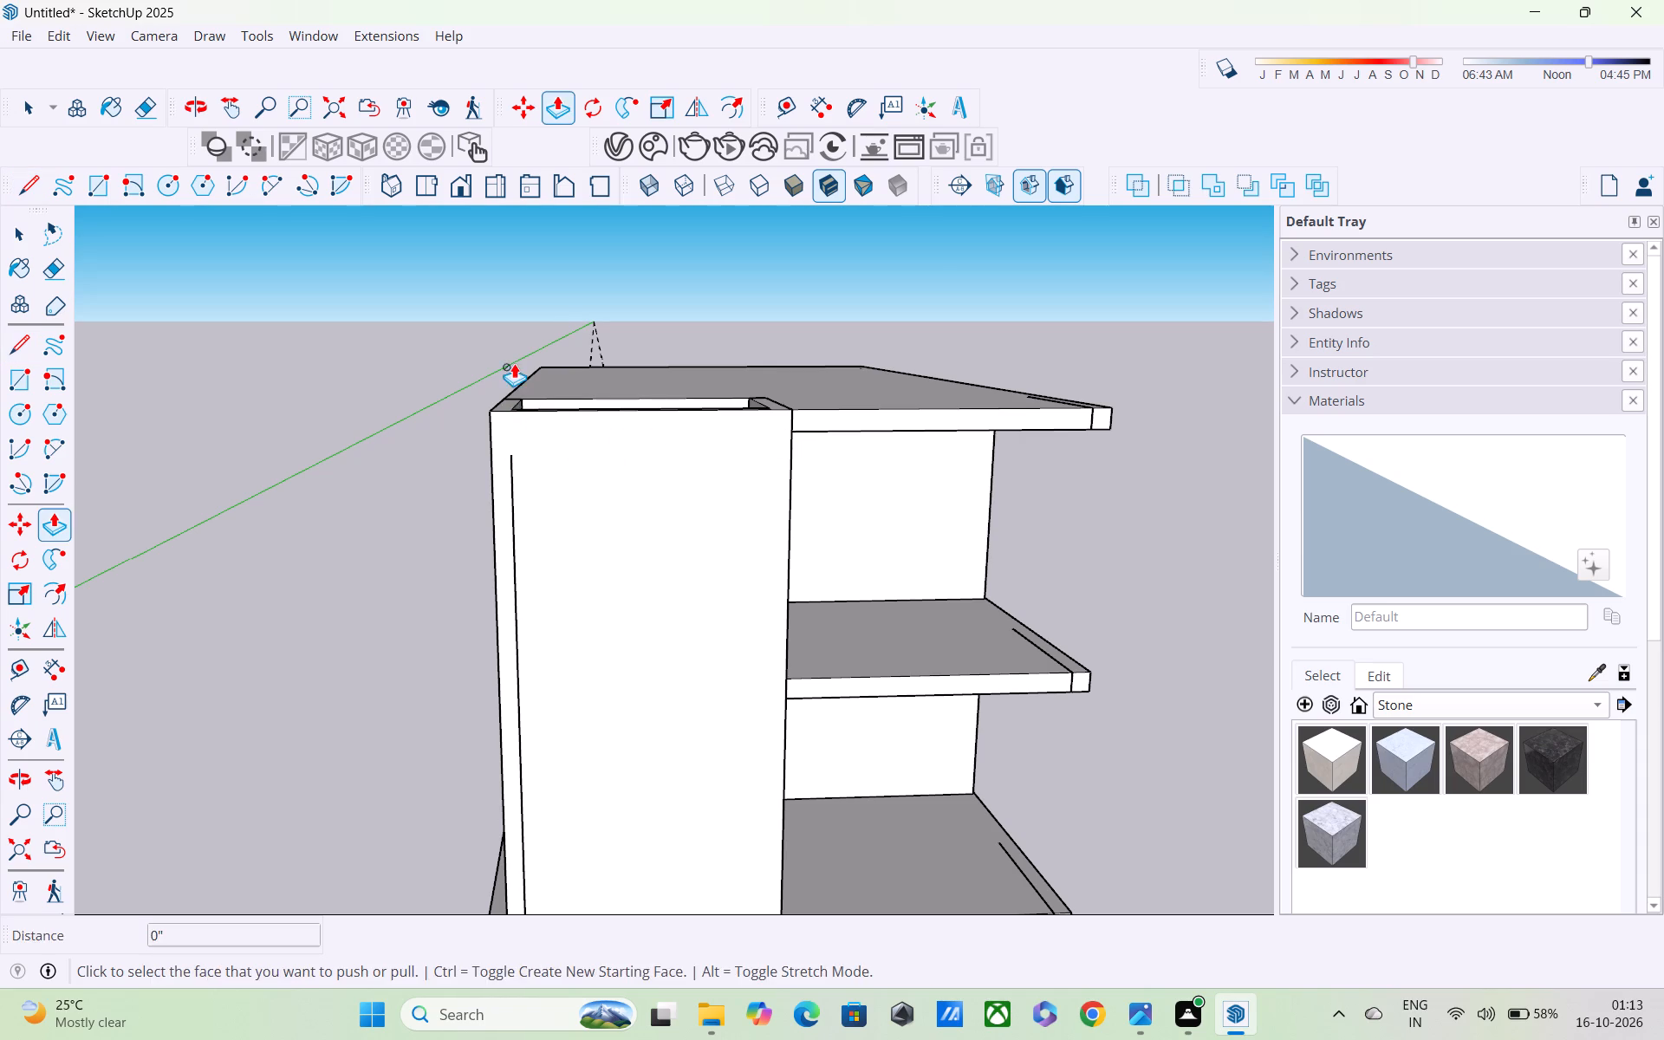
pyautogui.moveTo(517, 362); pyautogui.dragTo(543, 513, button='middle')
pyautogui.click(516, 517)
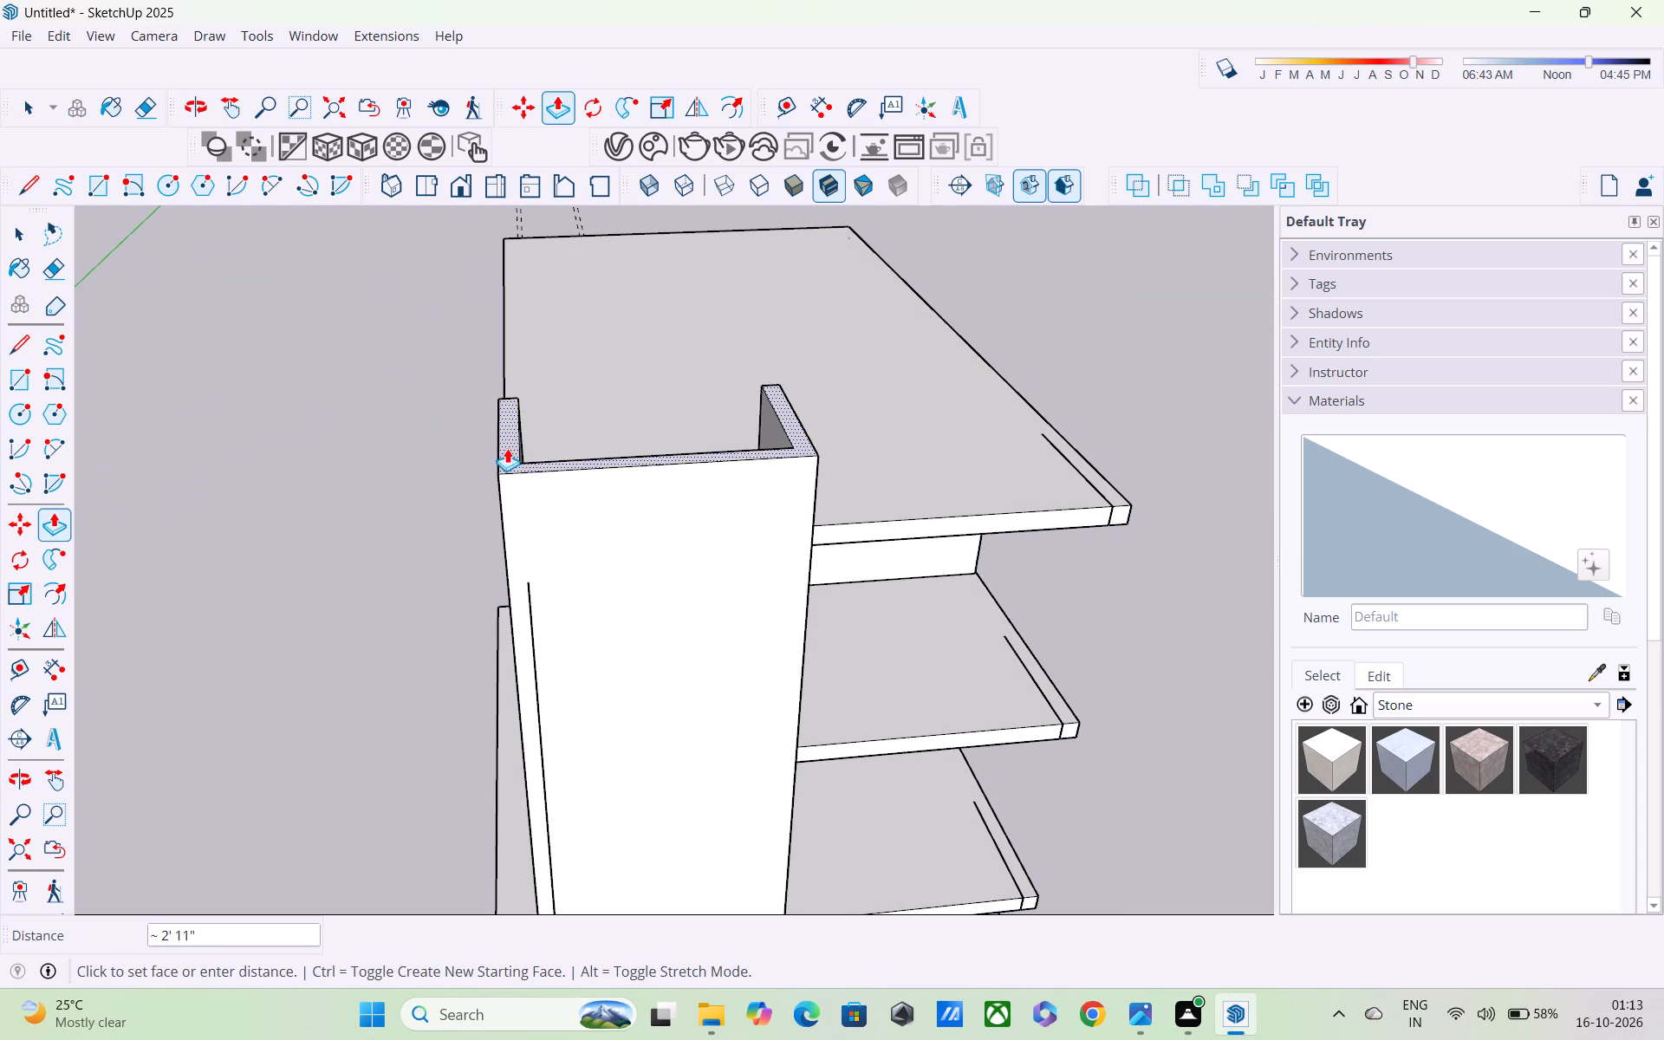
pyautogui.write("2'")
pyautogui.press('Return')
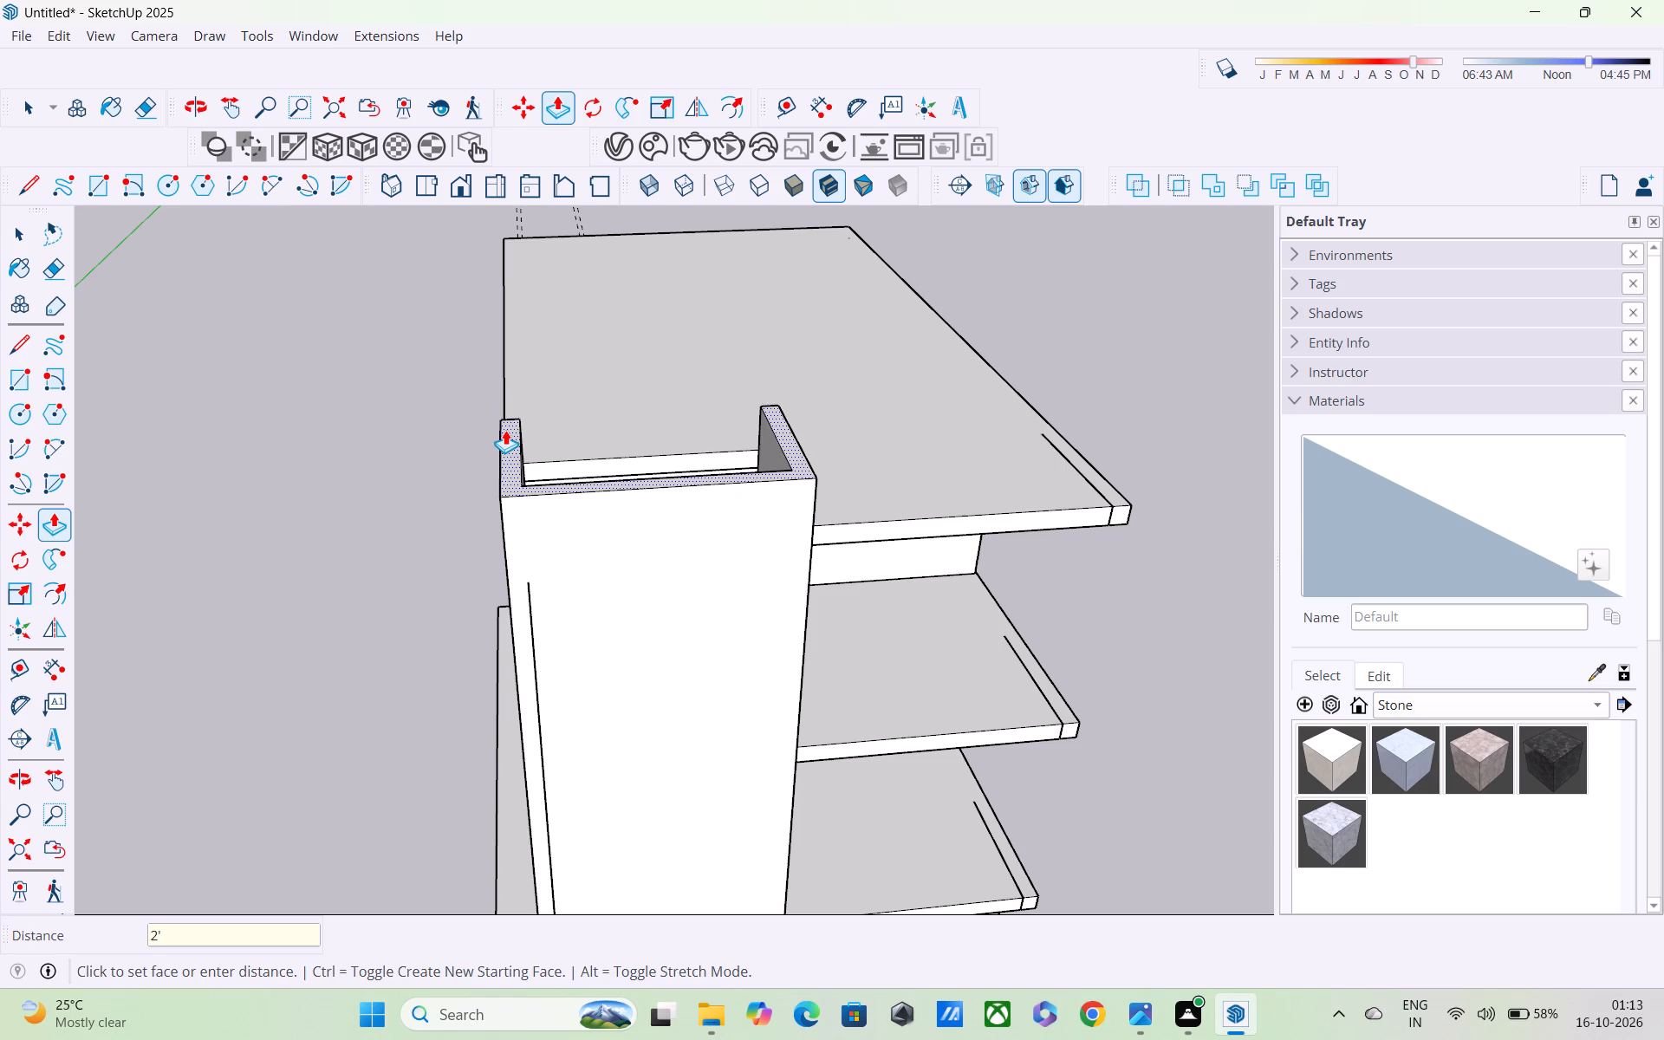
# Extend the vertical line upward on the tower's front face and close the L-shaped border with a 10' 9" horizontal line to the opposite edge.
pyautogui.moveTo(504, 429); pyautogui.dragTo(528, 272, button='middle')
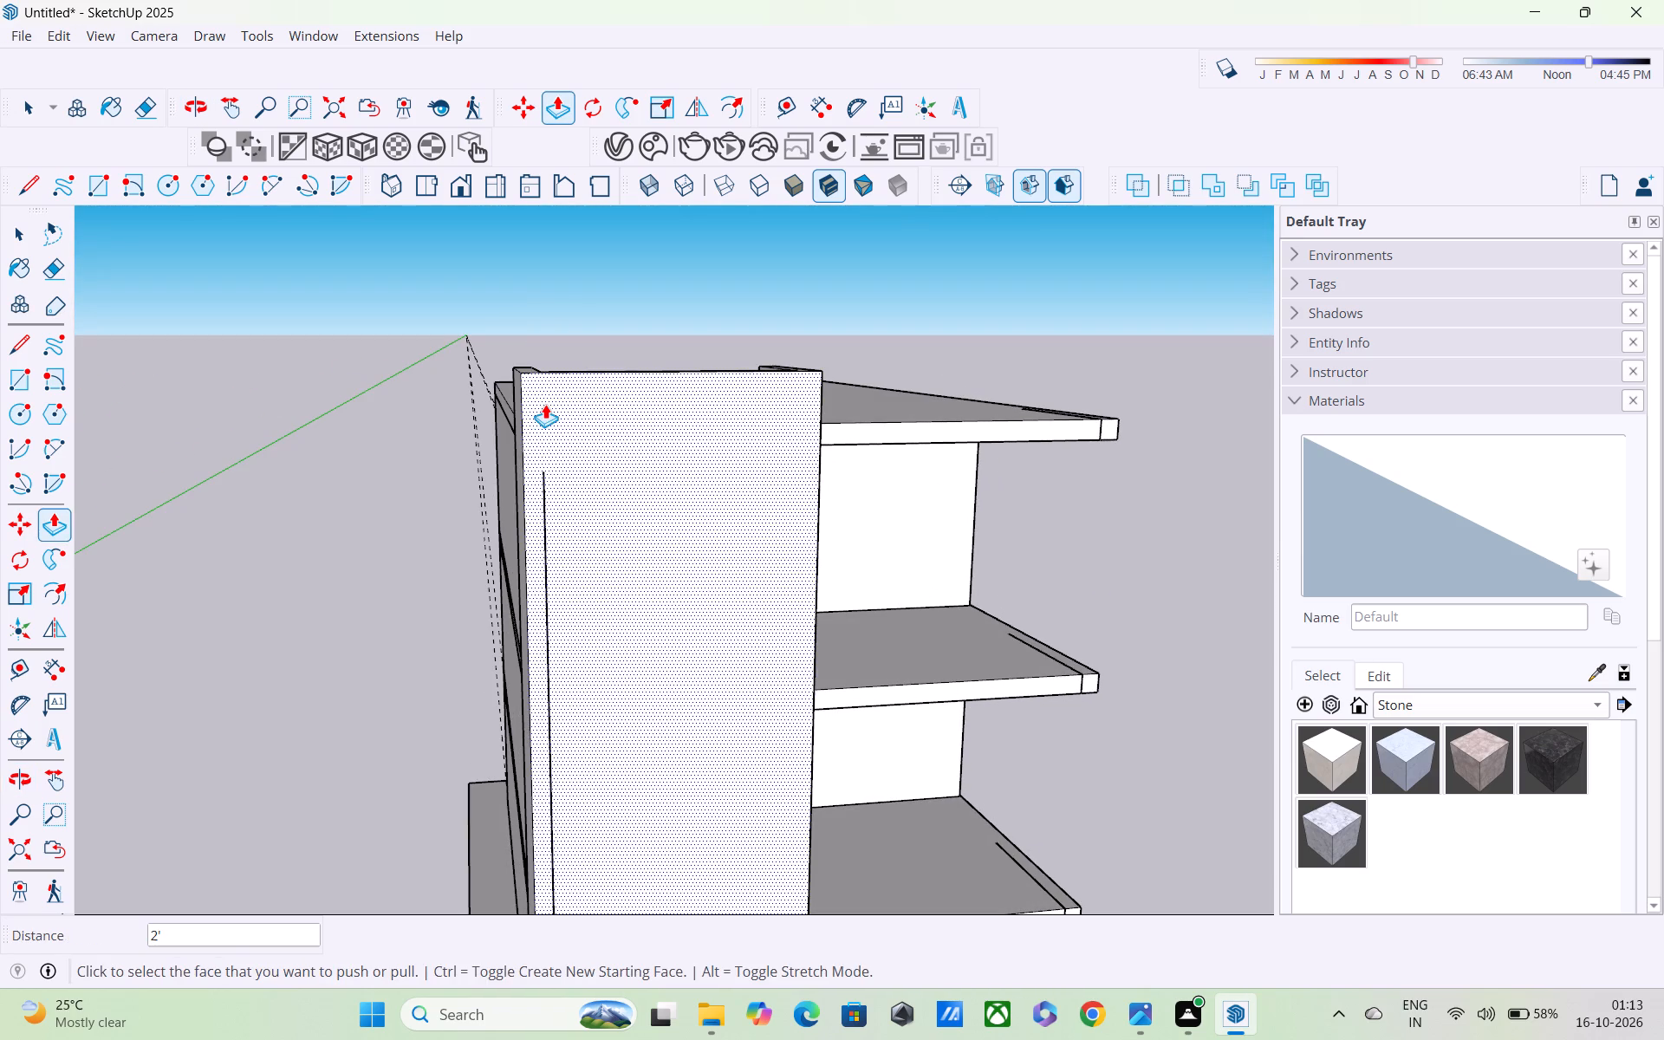
pyautogui.press('l')
pyautogui.scroll(4, 558, 454)
pyautogui.click(536, 485)
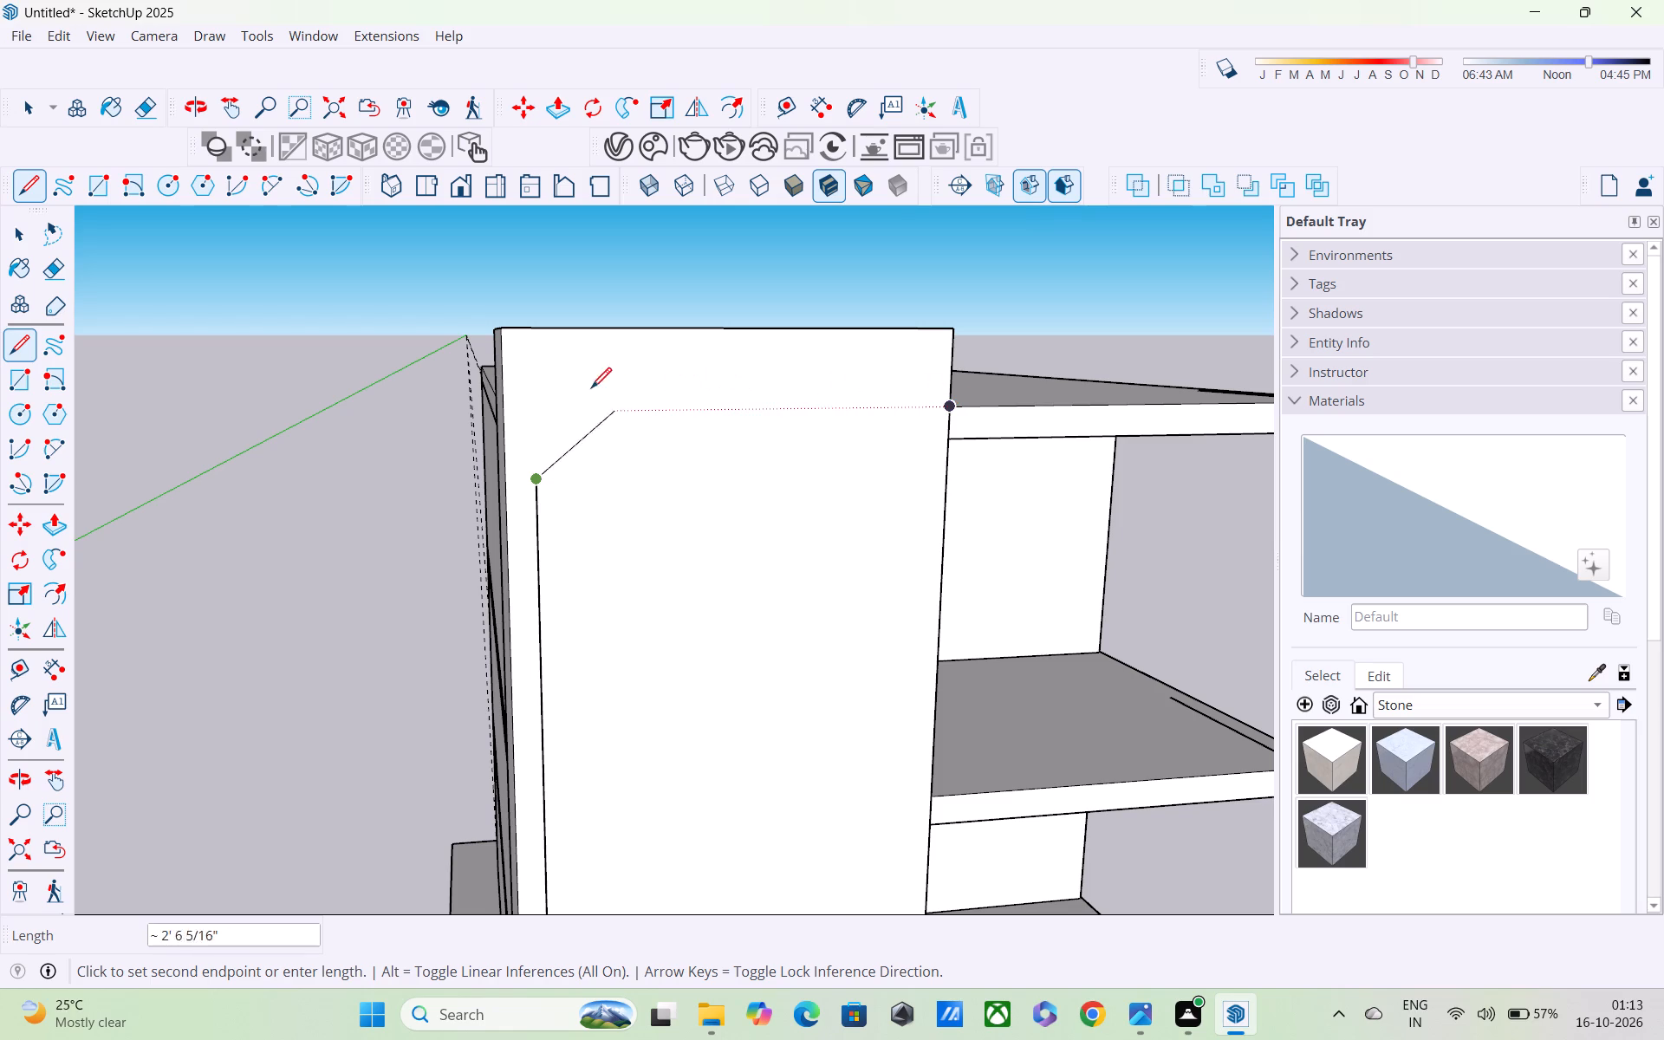
pyautogui.click(534, 395)
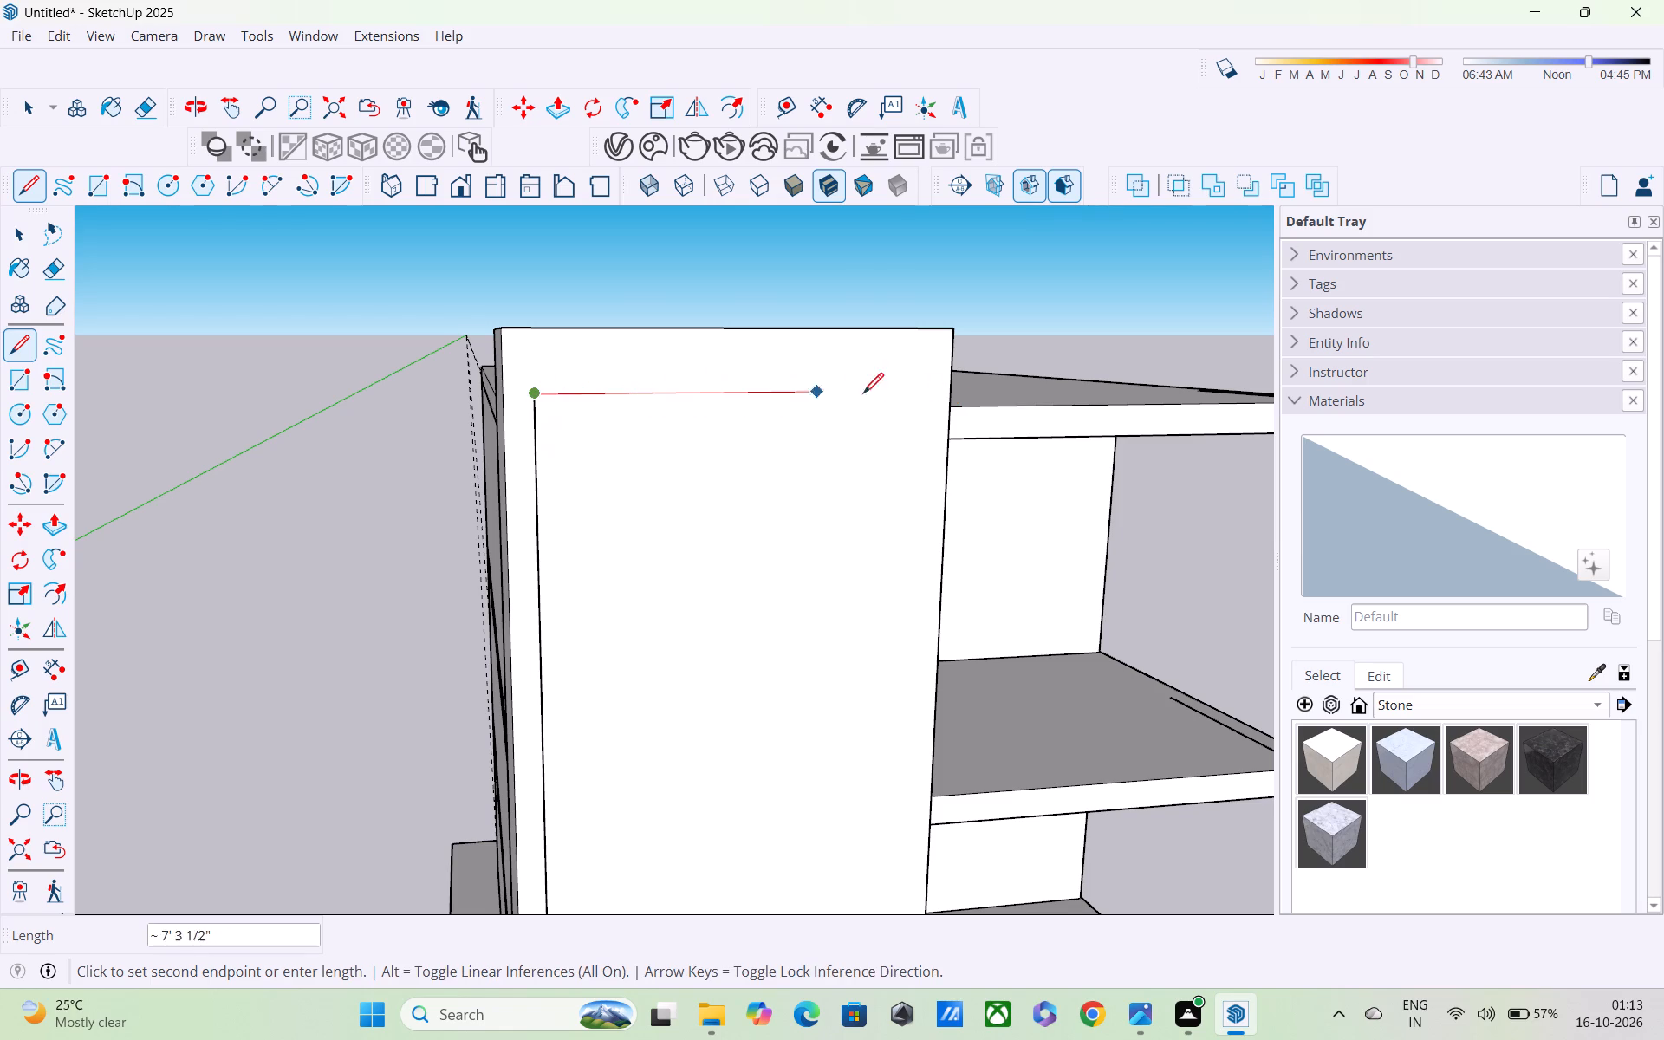
pyautogui.click(948, 386)
pyautogui.press('space')
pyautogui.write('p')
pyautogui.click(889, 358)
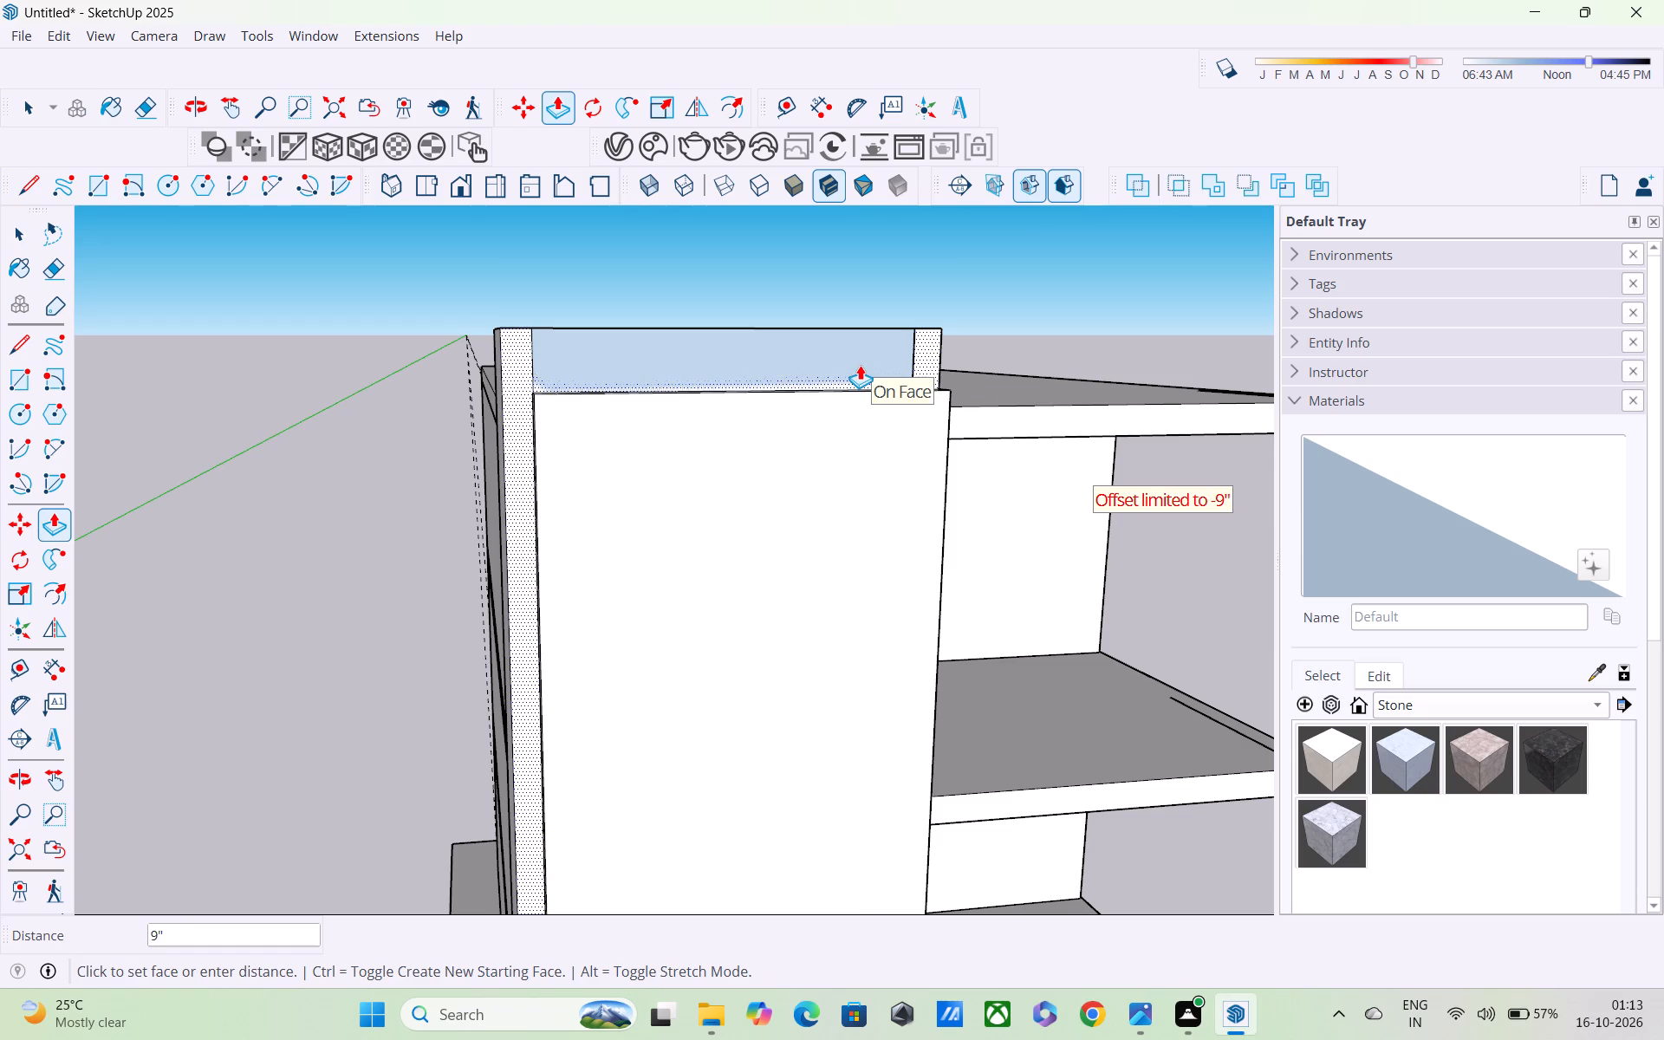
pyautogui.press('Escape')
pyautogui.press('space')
# Pull the L-shaped border on the tower's front face outward by 1'.
pyautogui.write('p[')
pyautogui.press('p')
pyautogui.click(839, 356)
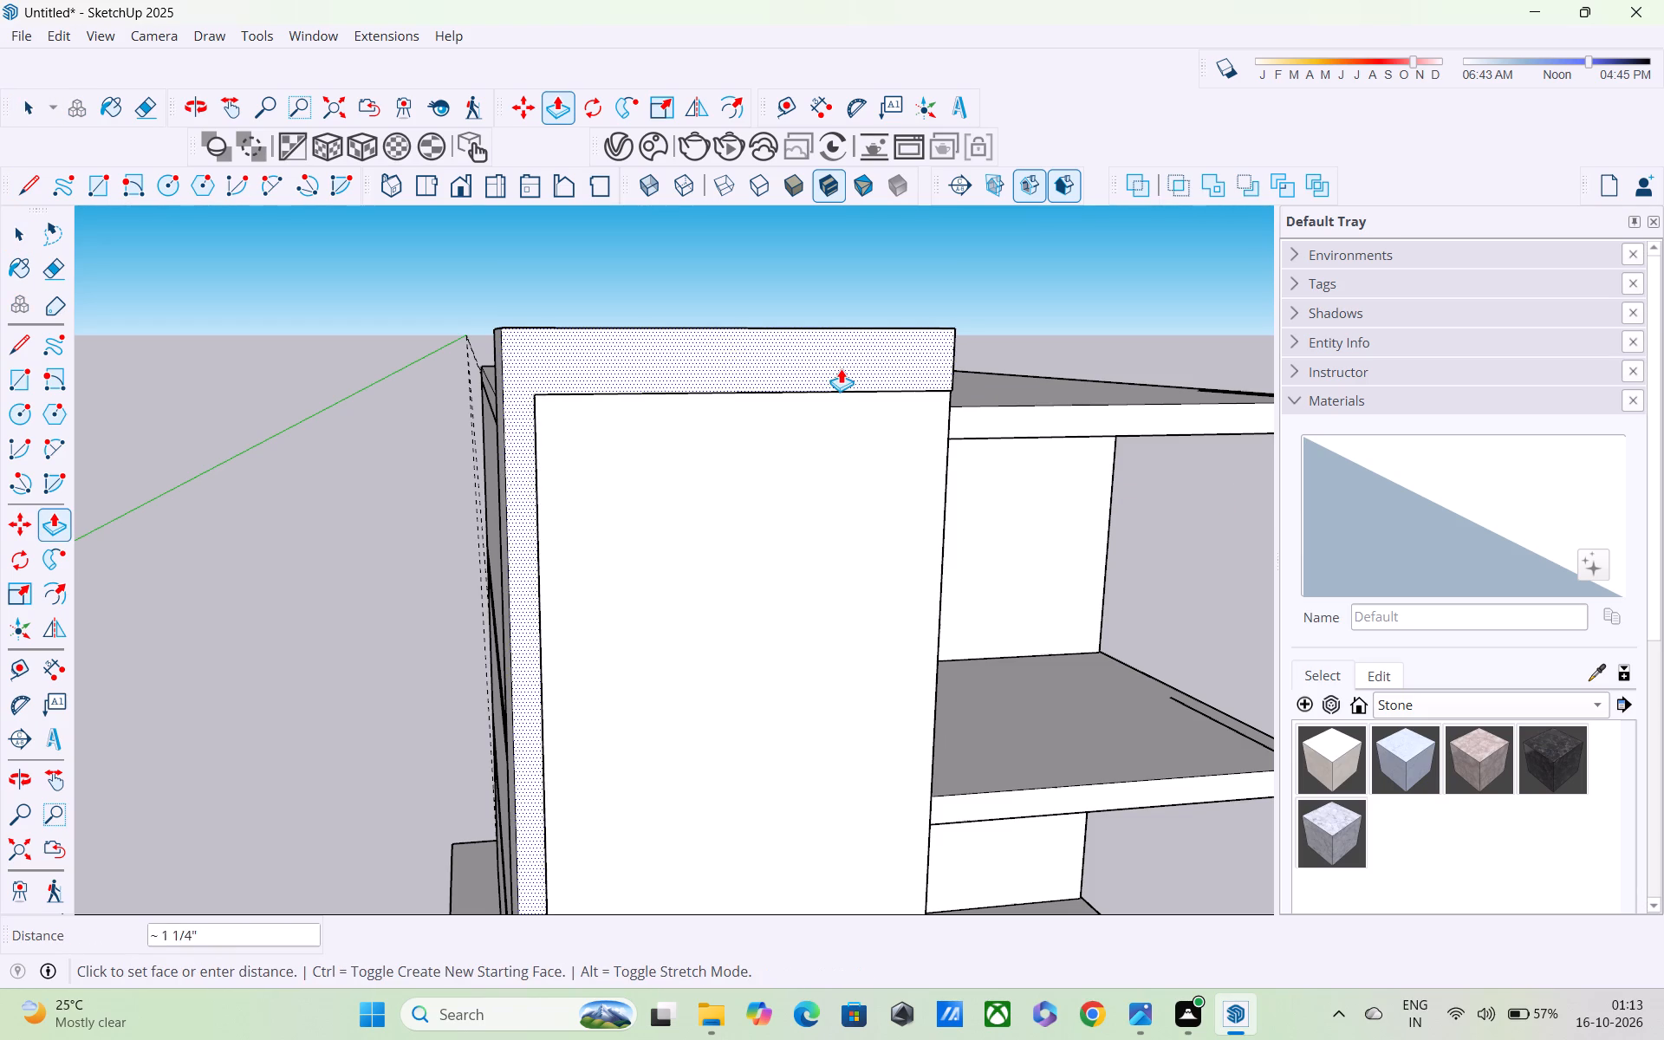
pyautogui.moveTo(843, 374); pyautogui.dragTo(386, 389, button='middle')
pyautogui.scroll(-1, 386, 389)
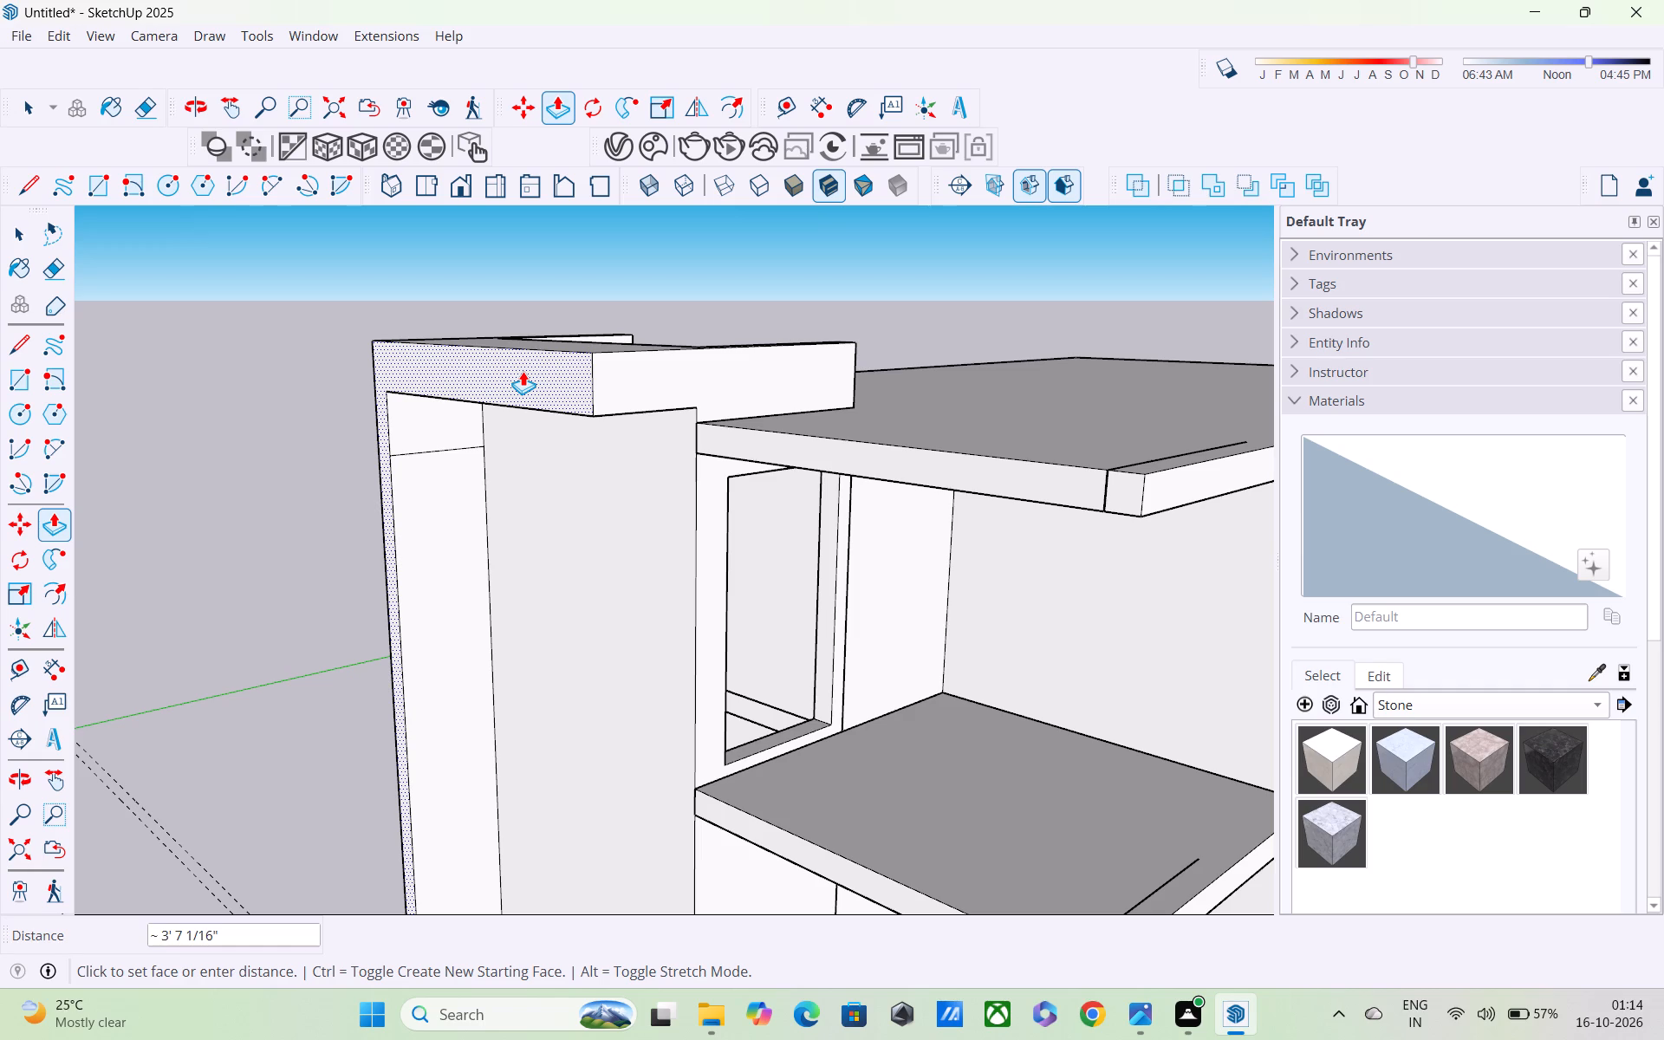
pyautogui.write("1'")
pyautogui.press('Return')
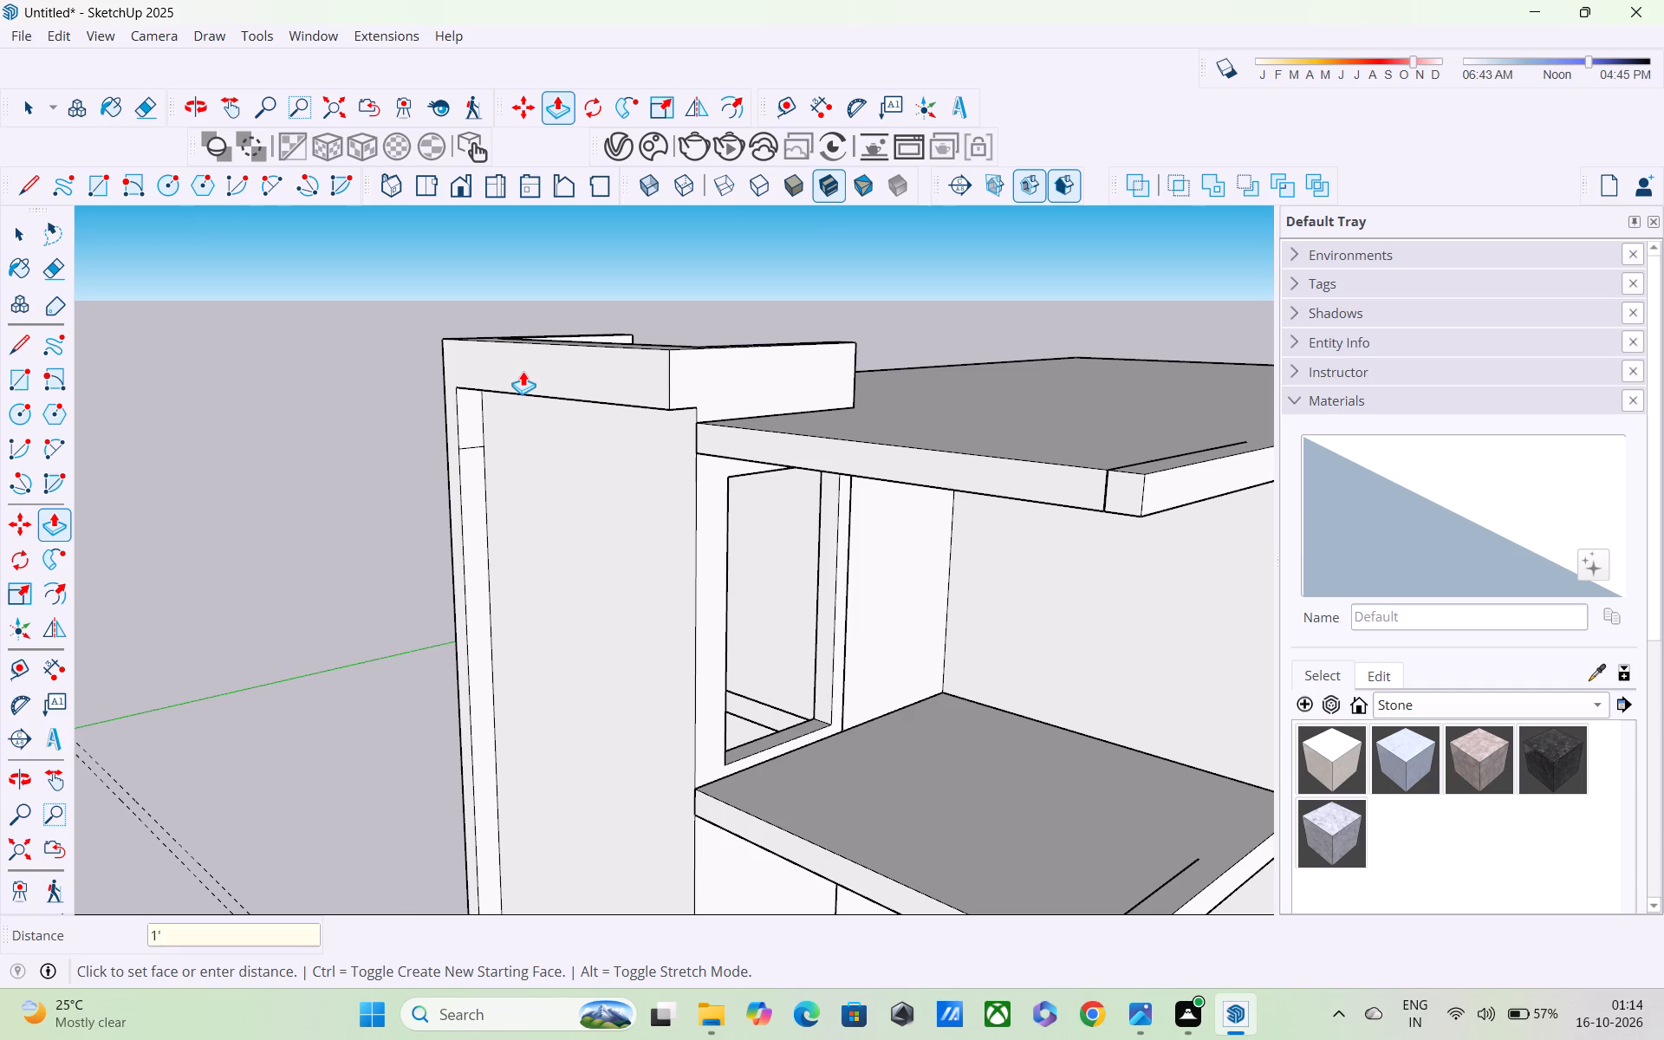
# Examine the projecting L-shaped border and the tower's front face from the front and from below.
pyautogui.scroll(-1, 529, 418)
pyautogui.moveTo(540, 467); pyautogui.dragTo(565, 468, button='middle')
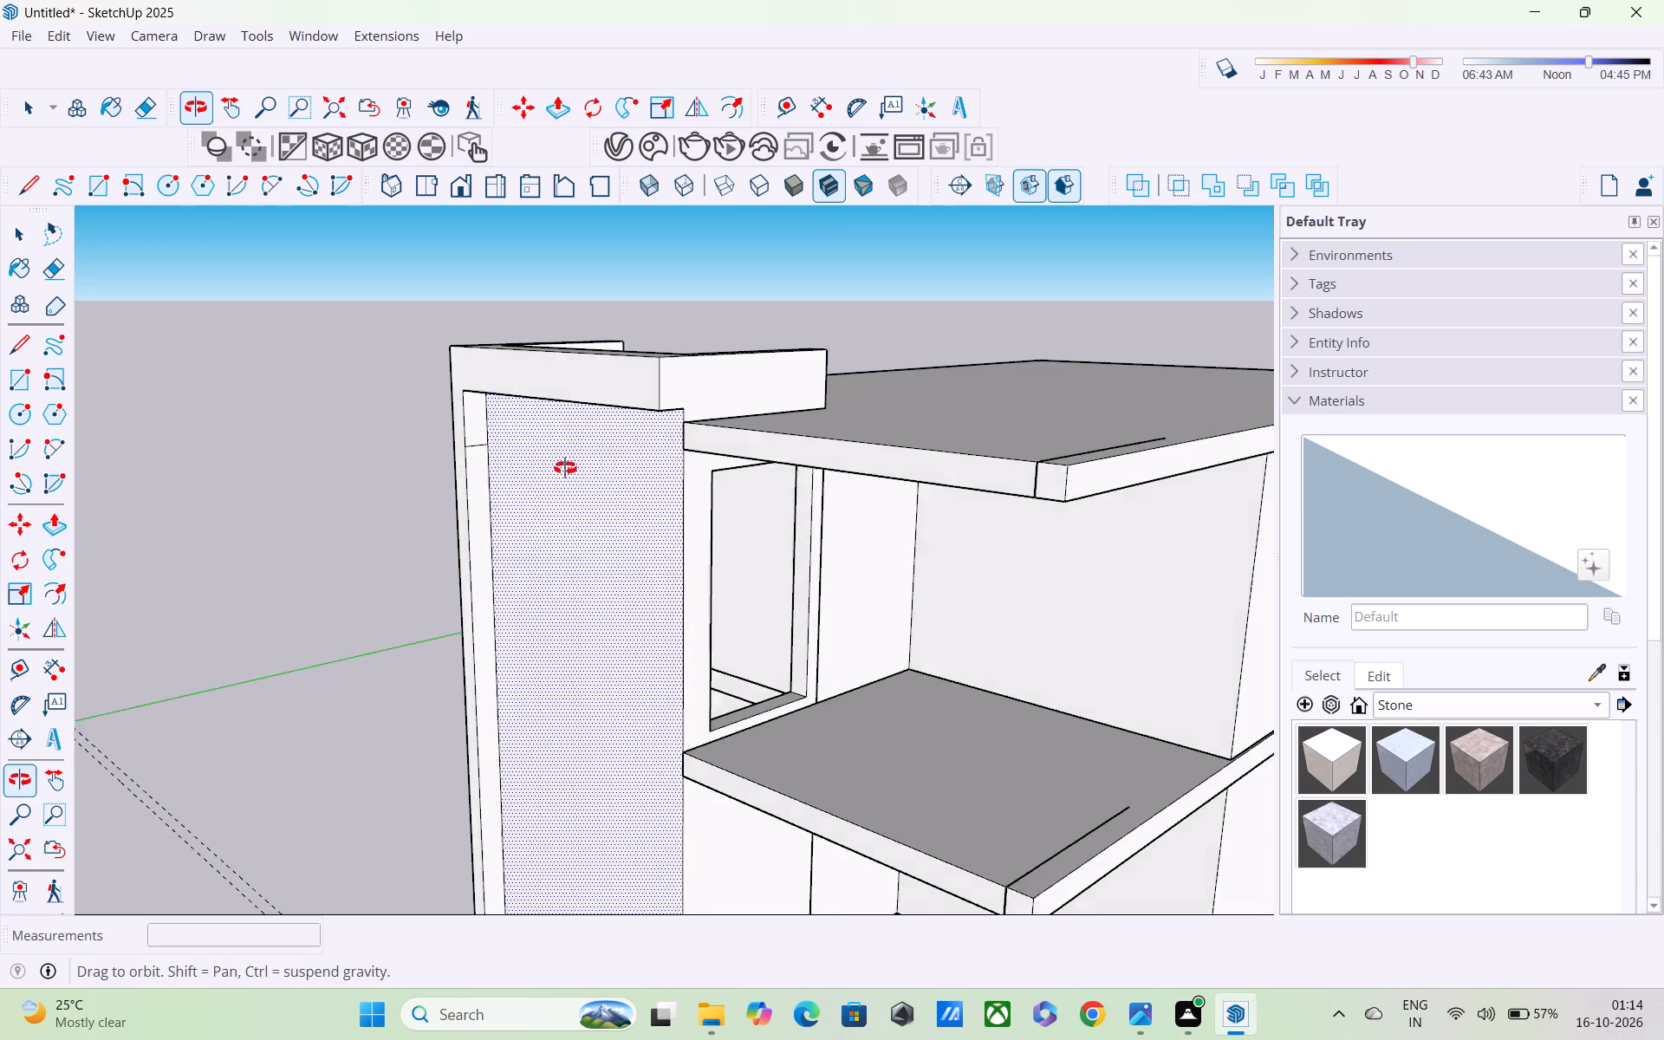
pyautogui.moveTo(565, 468); pyautogui.dragTo(851, 408, button='middle')
pyautogui.scroll(-2, 796, 560)
pyautogui.moveTo(772, 582); pyautogui.dragTo(822, 495, button='middle')
pyautogui.scroll(-4, 810, 541)
pyautogui.keyDown('shift'); pyautogui.moveTo(791, 581); pyautogui.dragTo(829, 490, button='middle'); pyautogui.keyUp('shift')
pyautogui.scroll(-4, 810, 530)
pyautogui.moveTo(799, 595); pyautogui.dragTo(800, 651, button='middle')
pyautogui.scroll(4, 800, 653)
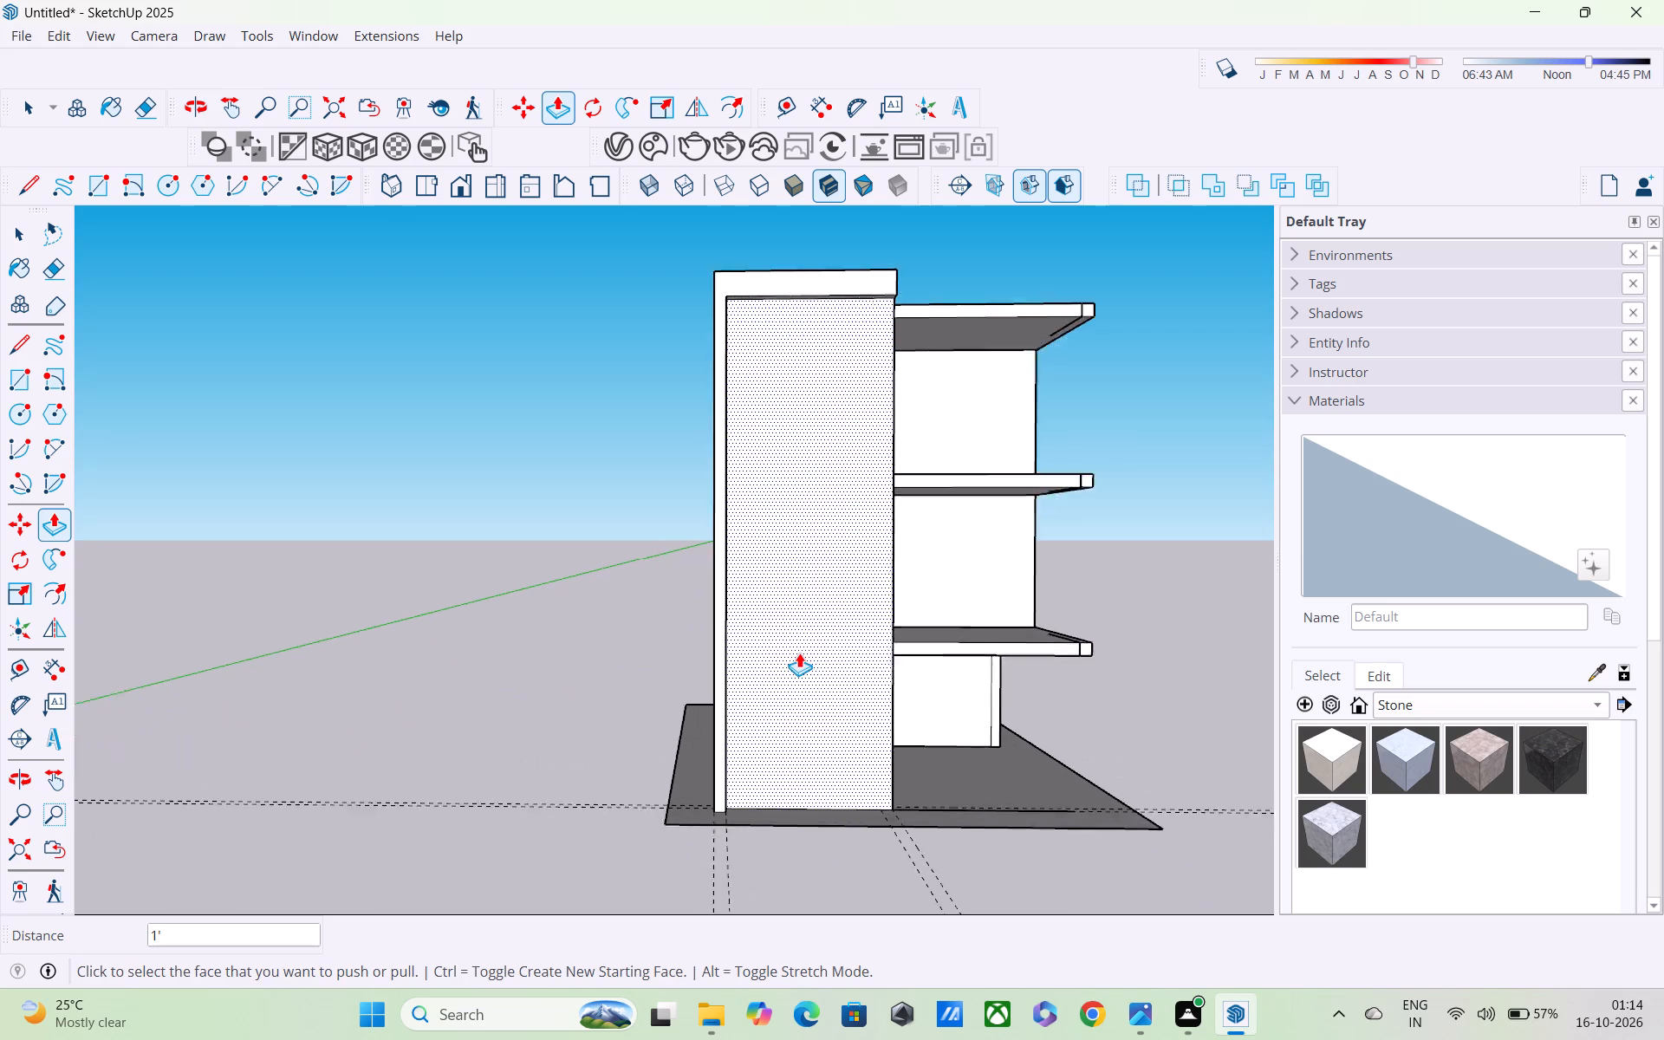
pyautogui.moveTo(780, 645); pyautogui.dragTo(756, 611, button='middle')
pyautogui.scroll(1, 746, 629)
pyautogui.press('Escape')
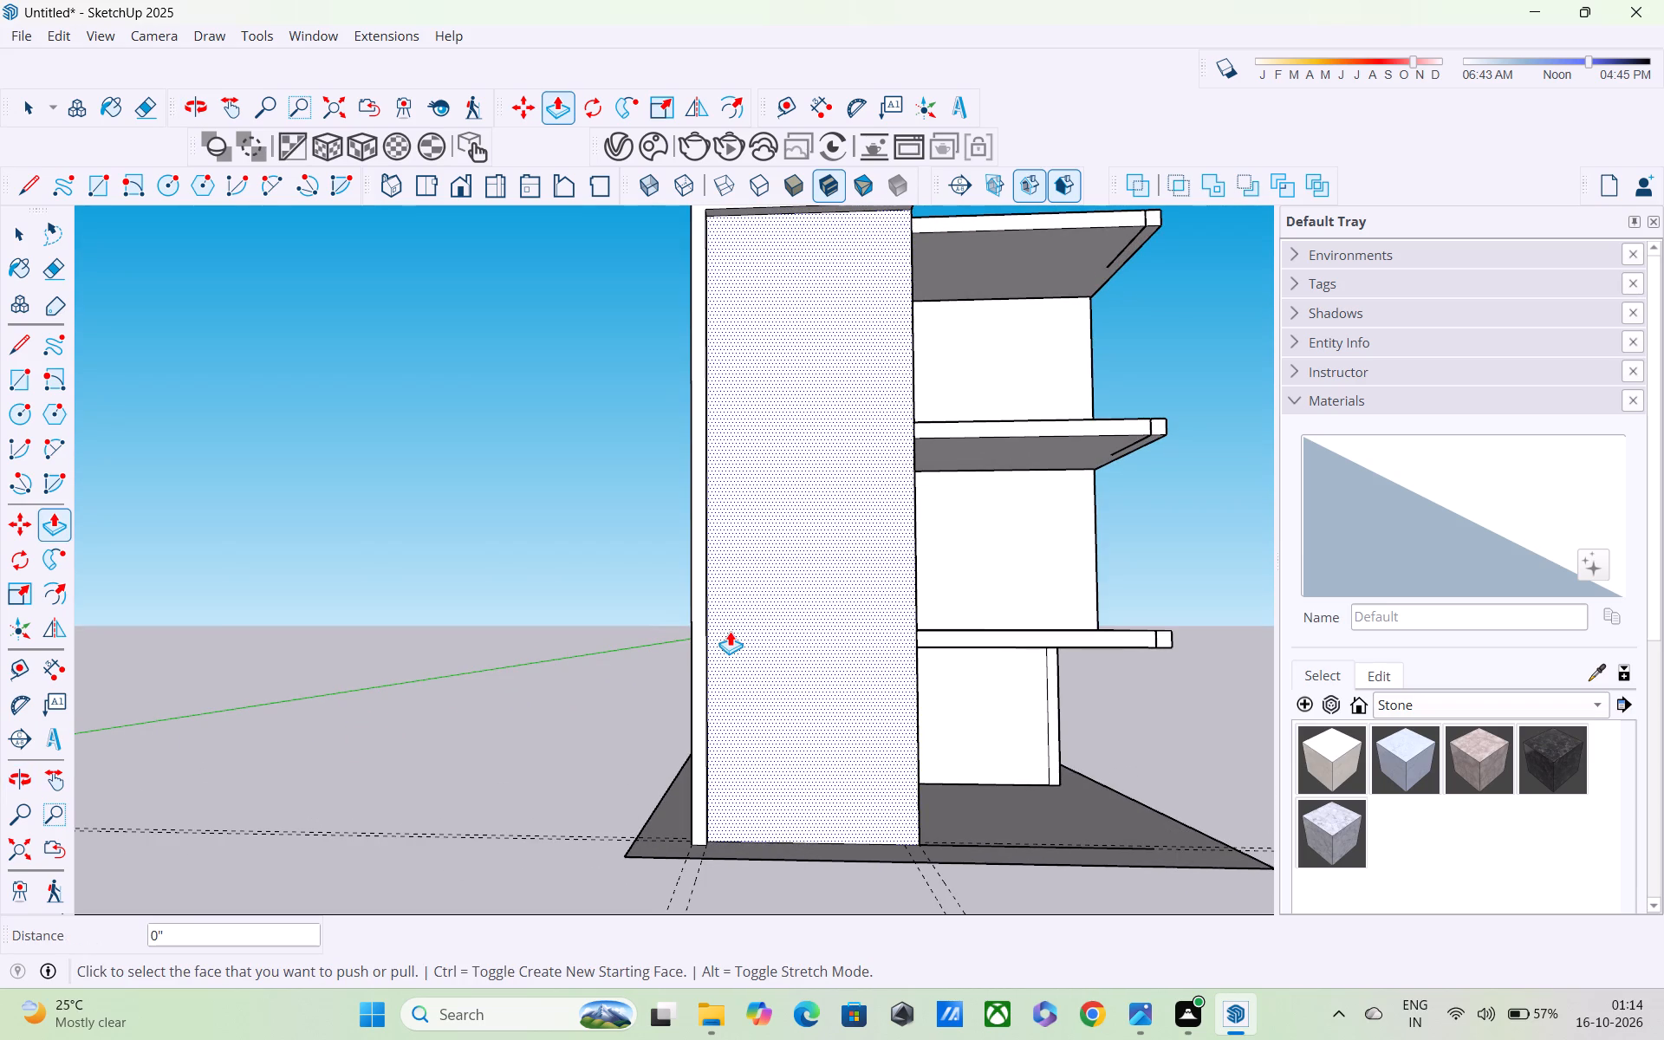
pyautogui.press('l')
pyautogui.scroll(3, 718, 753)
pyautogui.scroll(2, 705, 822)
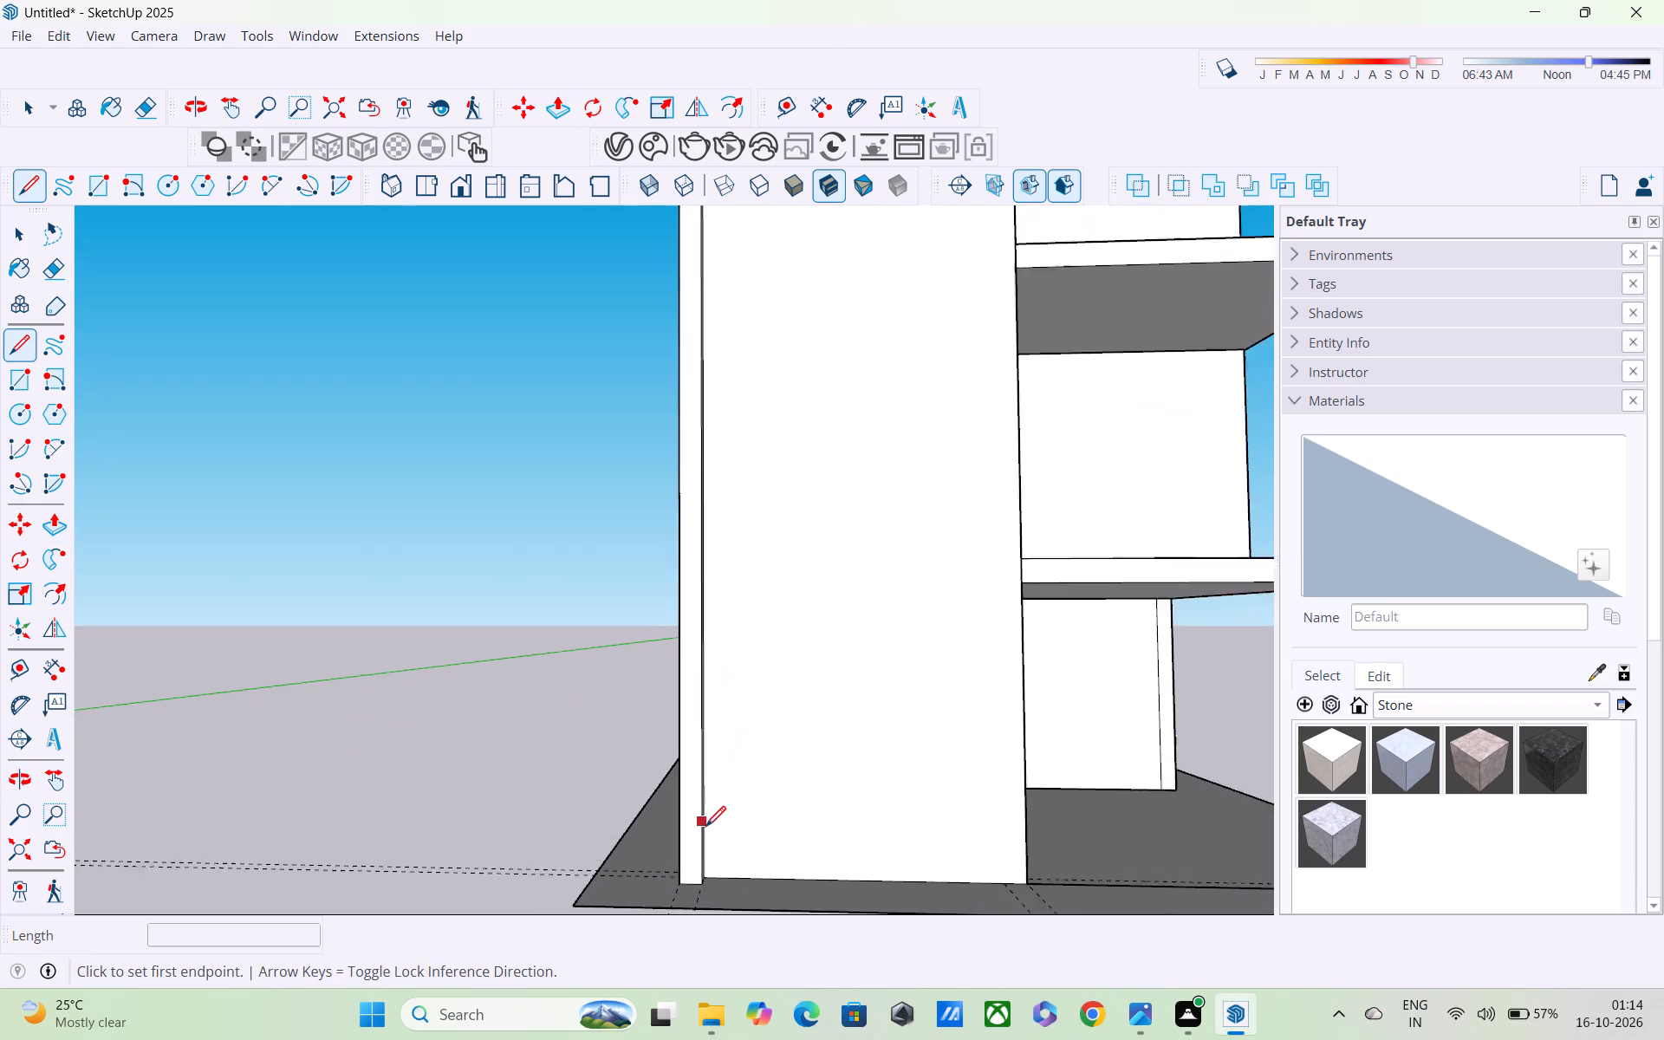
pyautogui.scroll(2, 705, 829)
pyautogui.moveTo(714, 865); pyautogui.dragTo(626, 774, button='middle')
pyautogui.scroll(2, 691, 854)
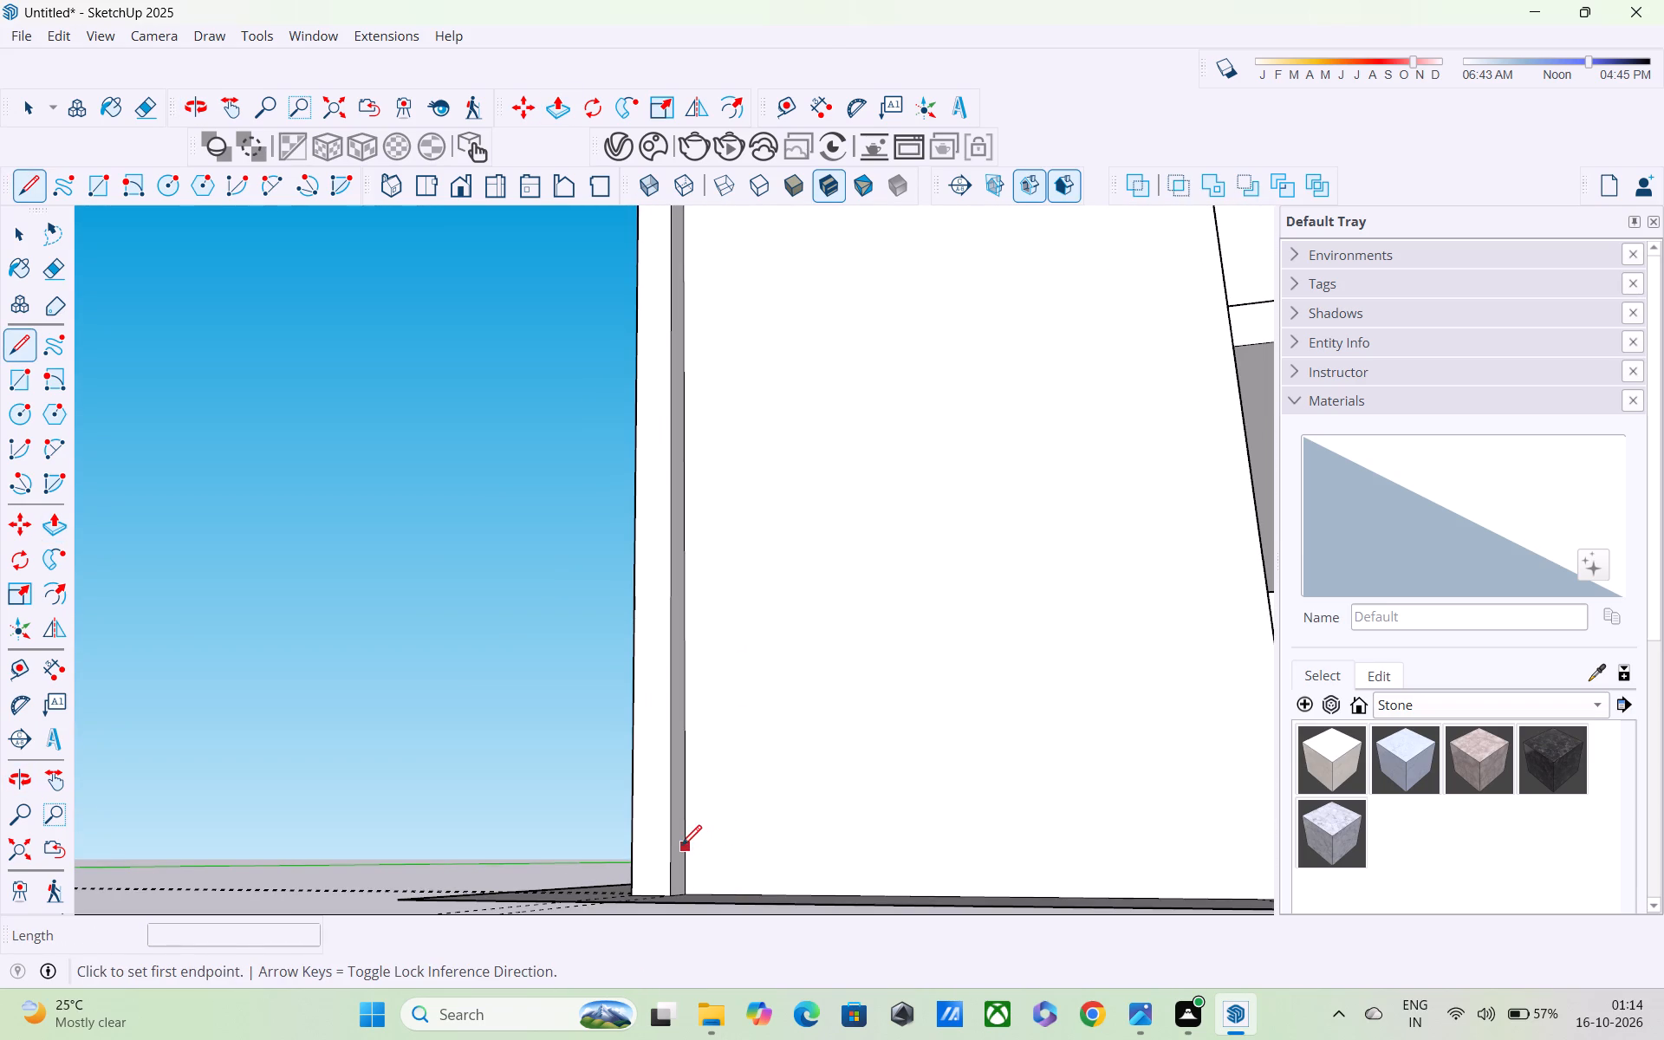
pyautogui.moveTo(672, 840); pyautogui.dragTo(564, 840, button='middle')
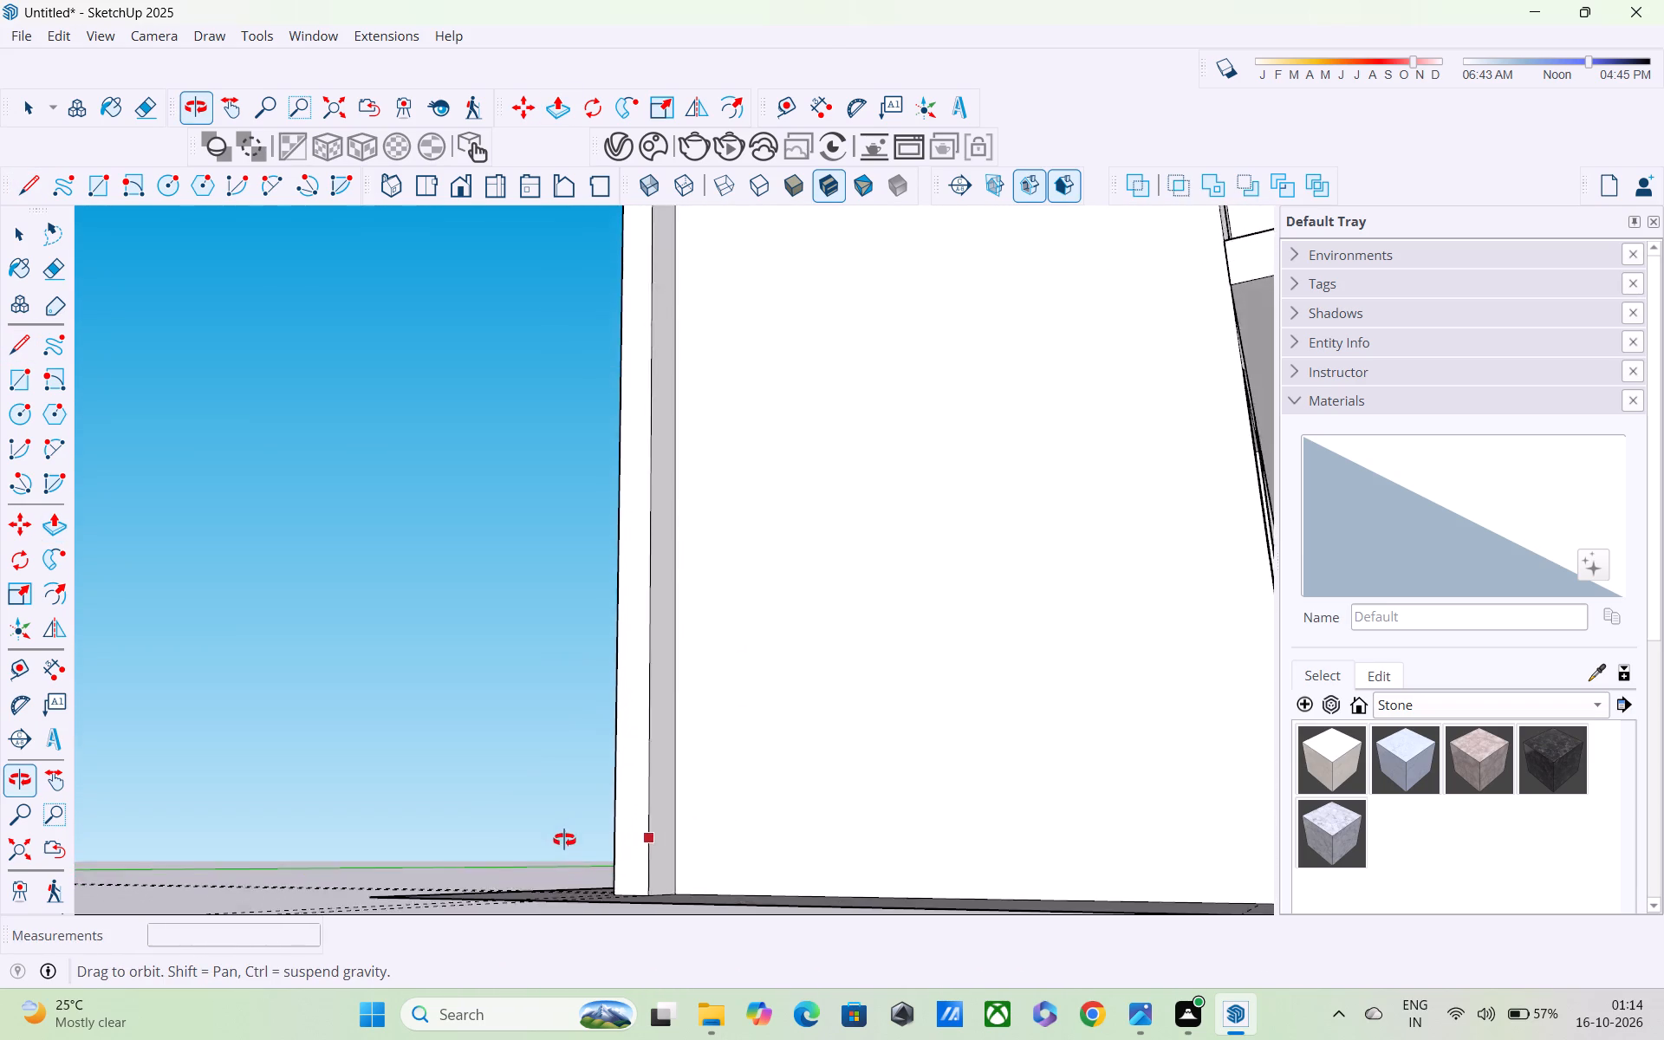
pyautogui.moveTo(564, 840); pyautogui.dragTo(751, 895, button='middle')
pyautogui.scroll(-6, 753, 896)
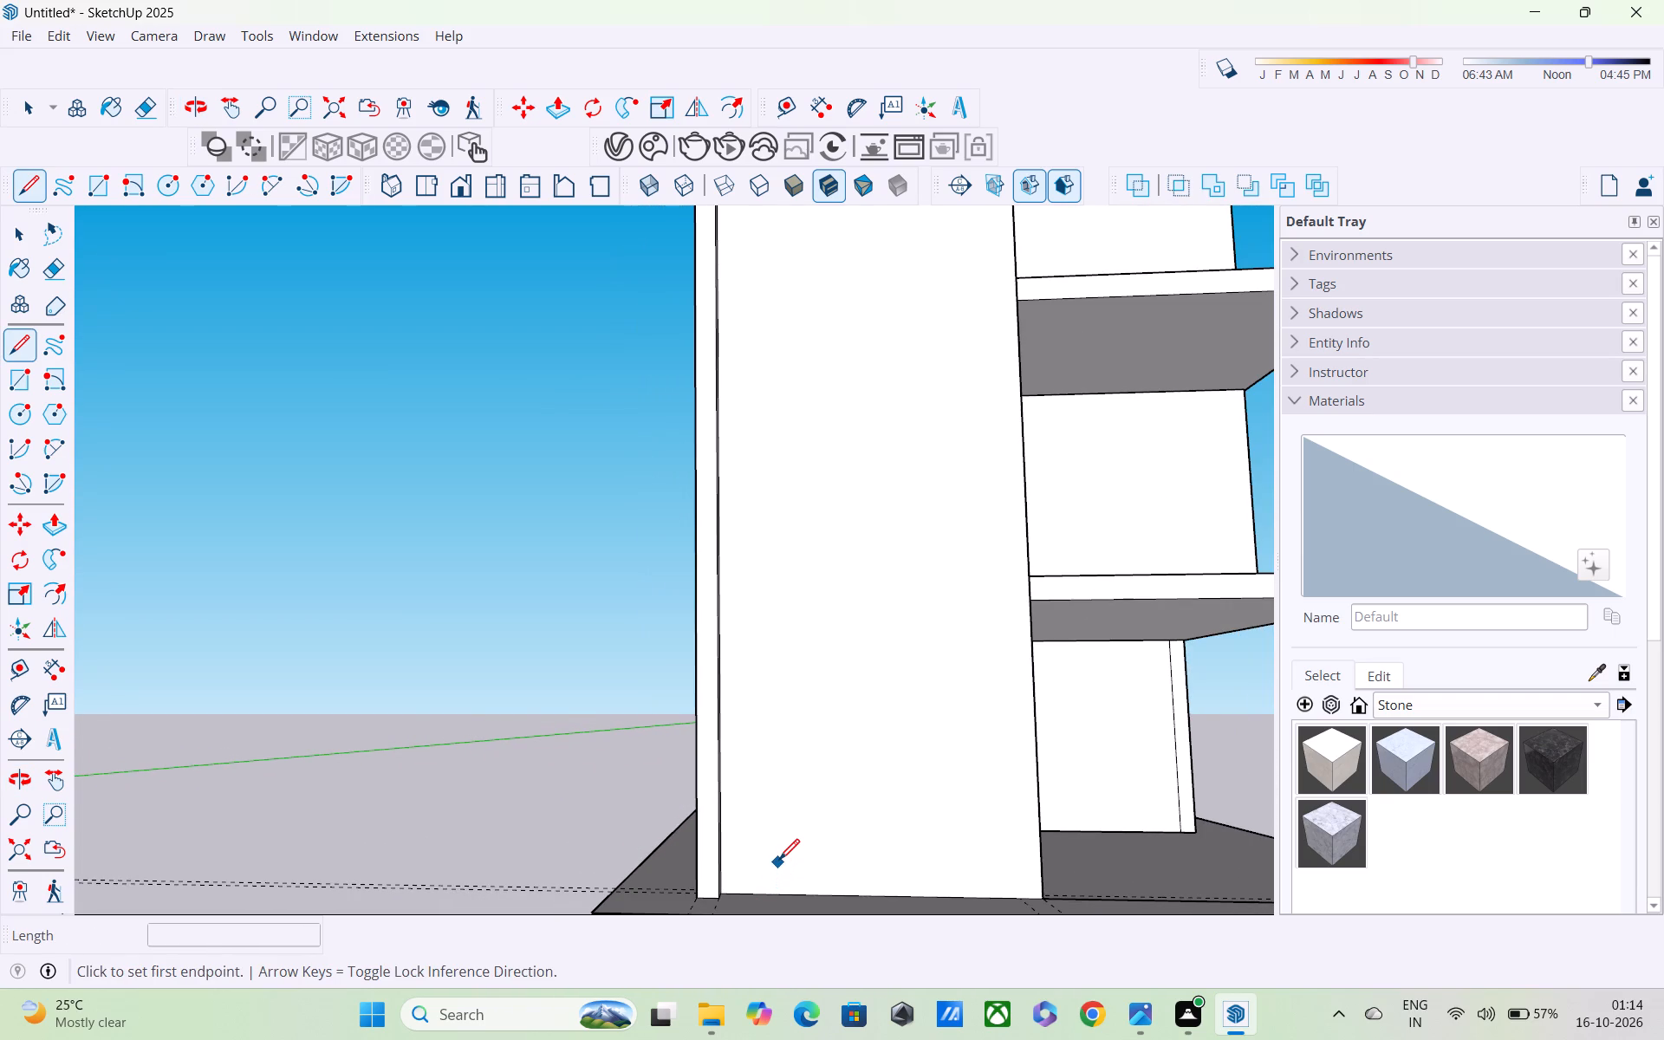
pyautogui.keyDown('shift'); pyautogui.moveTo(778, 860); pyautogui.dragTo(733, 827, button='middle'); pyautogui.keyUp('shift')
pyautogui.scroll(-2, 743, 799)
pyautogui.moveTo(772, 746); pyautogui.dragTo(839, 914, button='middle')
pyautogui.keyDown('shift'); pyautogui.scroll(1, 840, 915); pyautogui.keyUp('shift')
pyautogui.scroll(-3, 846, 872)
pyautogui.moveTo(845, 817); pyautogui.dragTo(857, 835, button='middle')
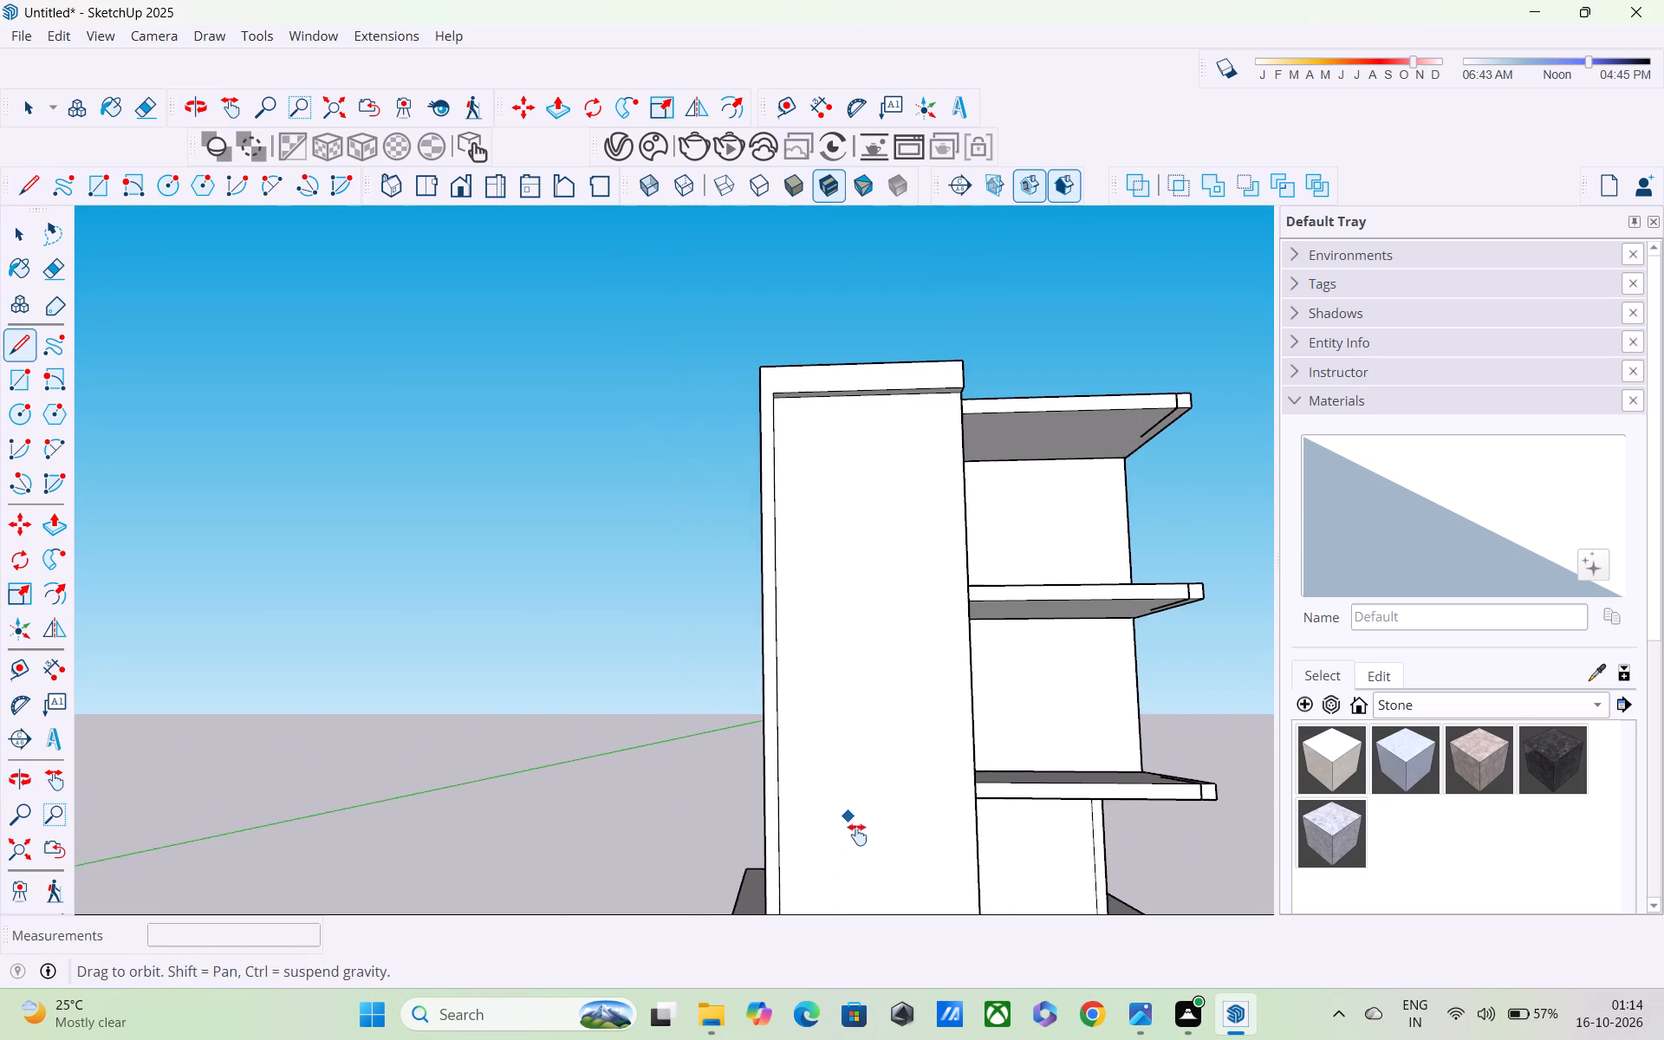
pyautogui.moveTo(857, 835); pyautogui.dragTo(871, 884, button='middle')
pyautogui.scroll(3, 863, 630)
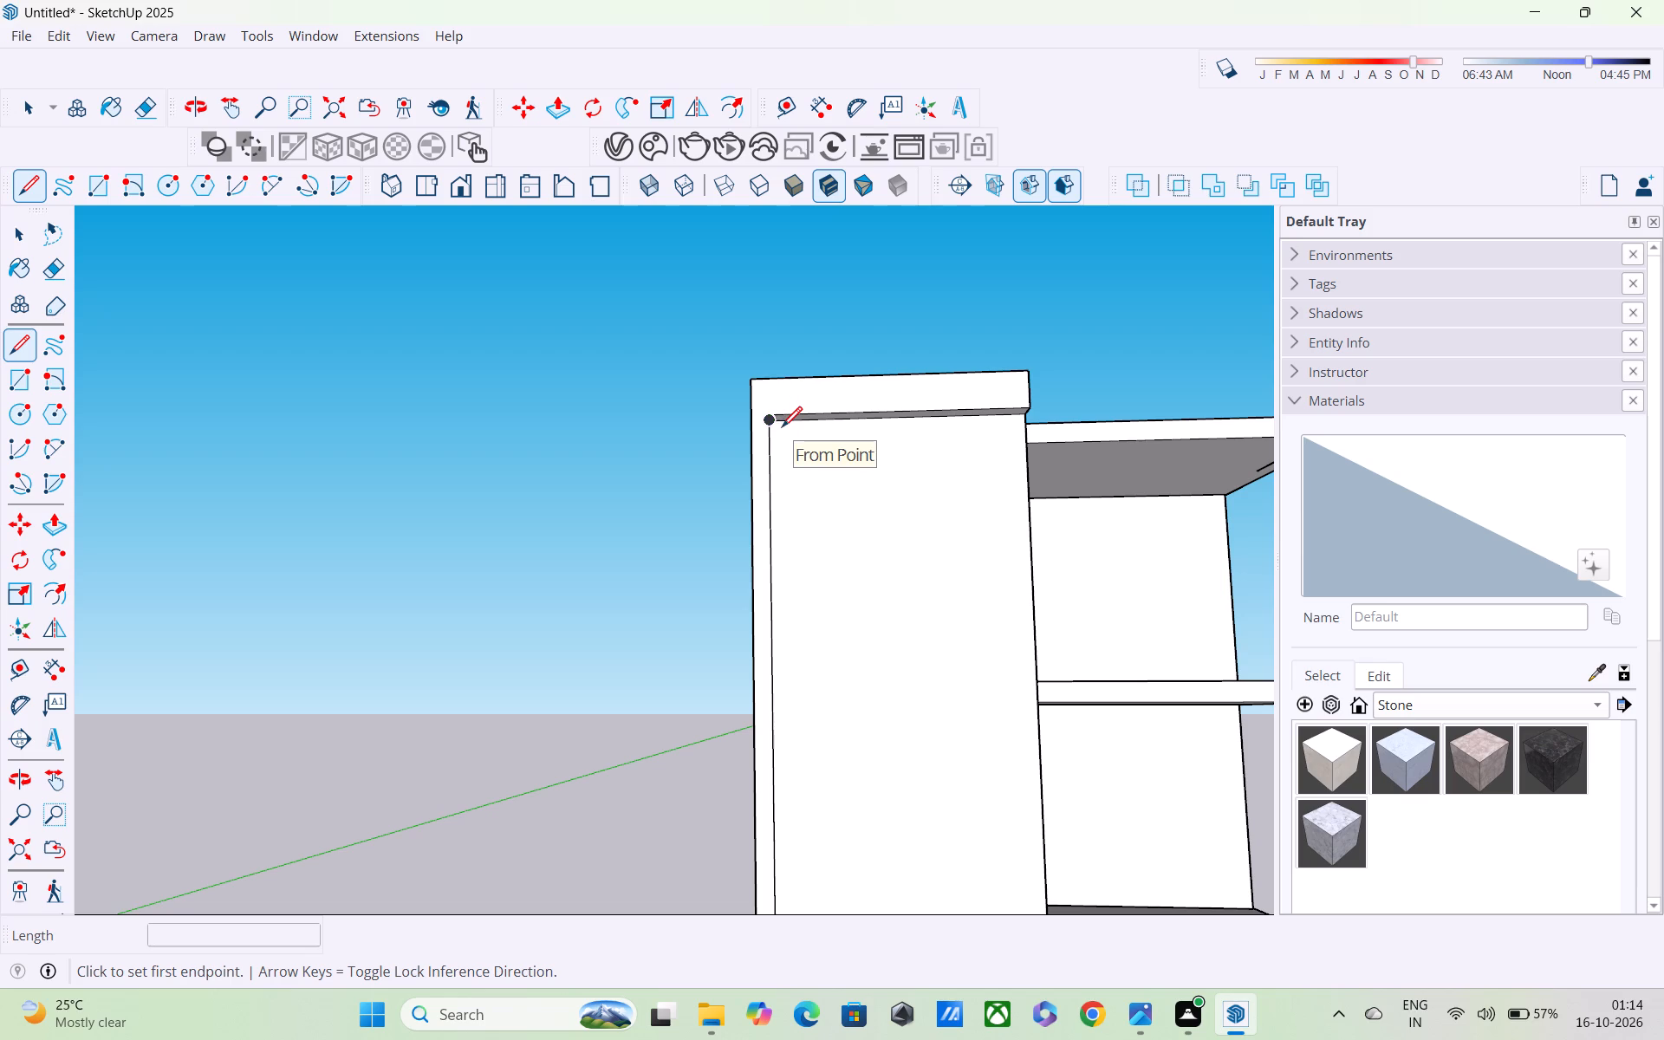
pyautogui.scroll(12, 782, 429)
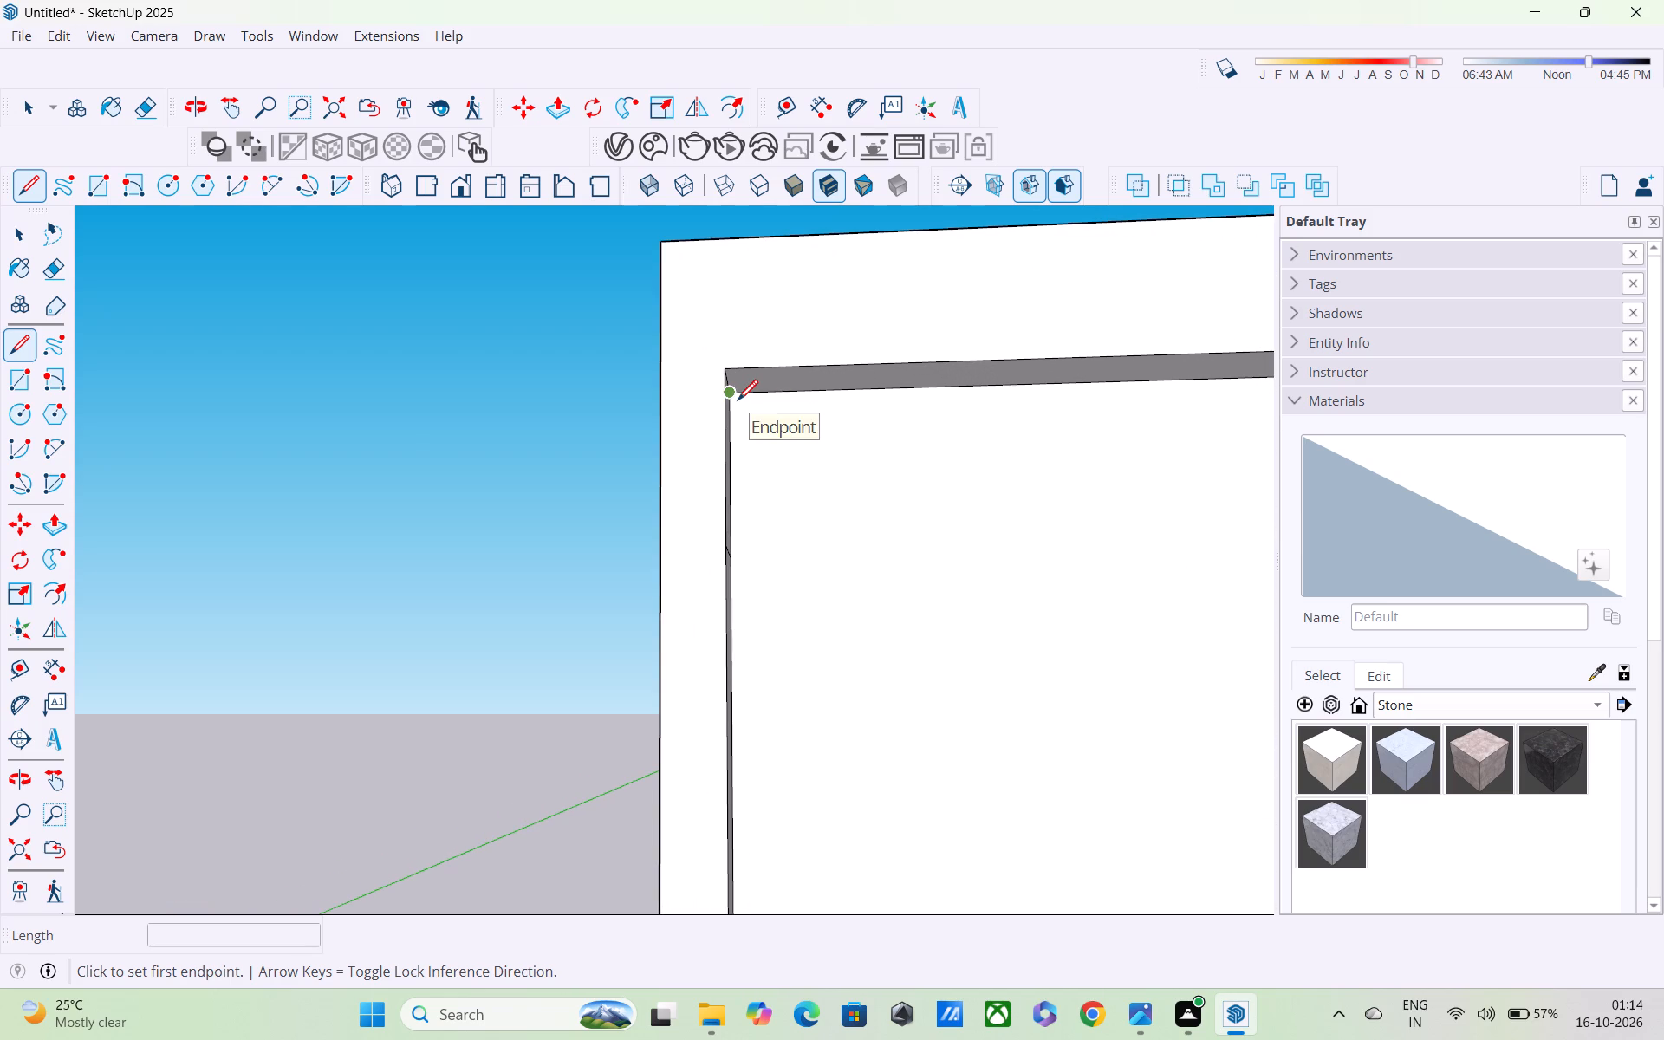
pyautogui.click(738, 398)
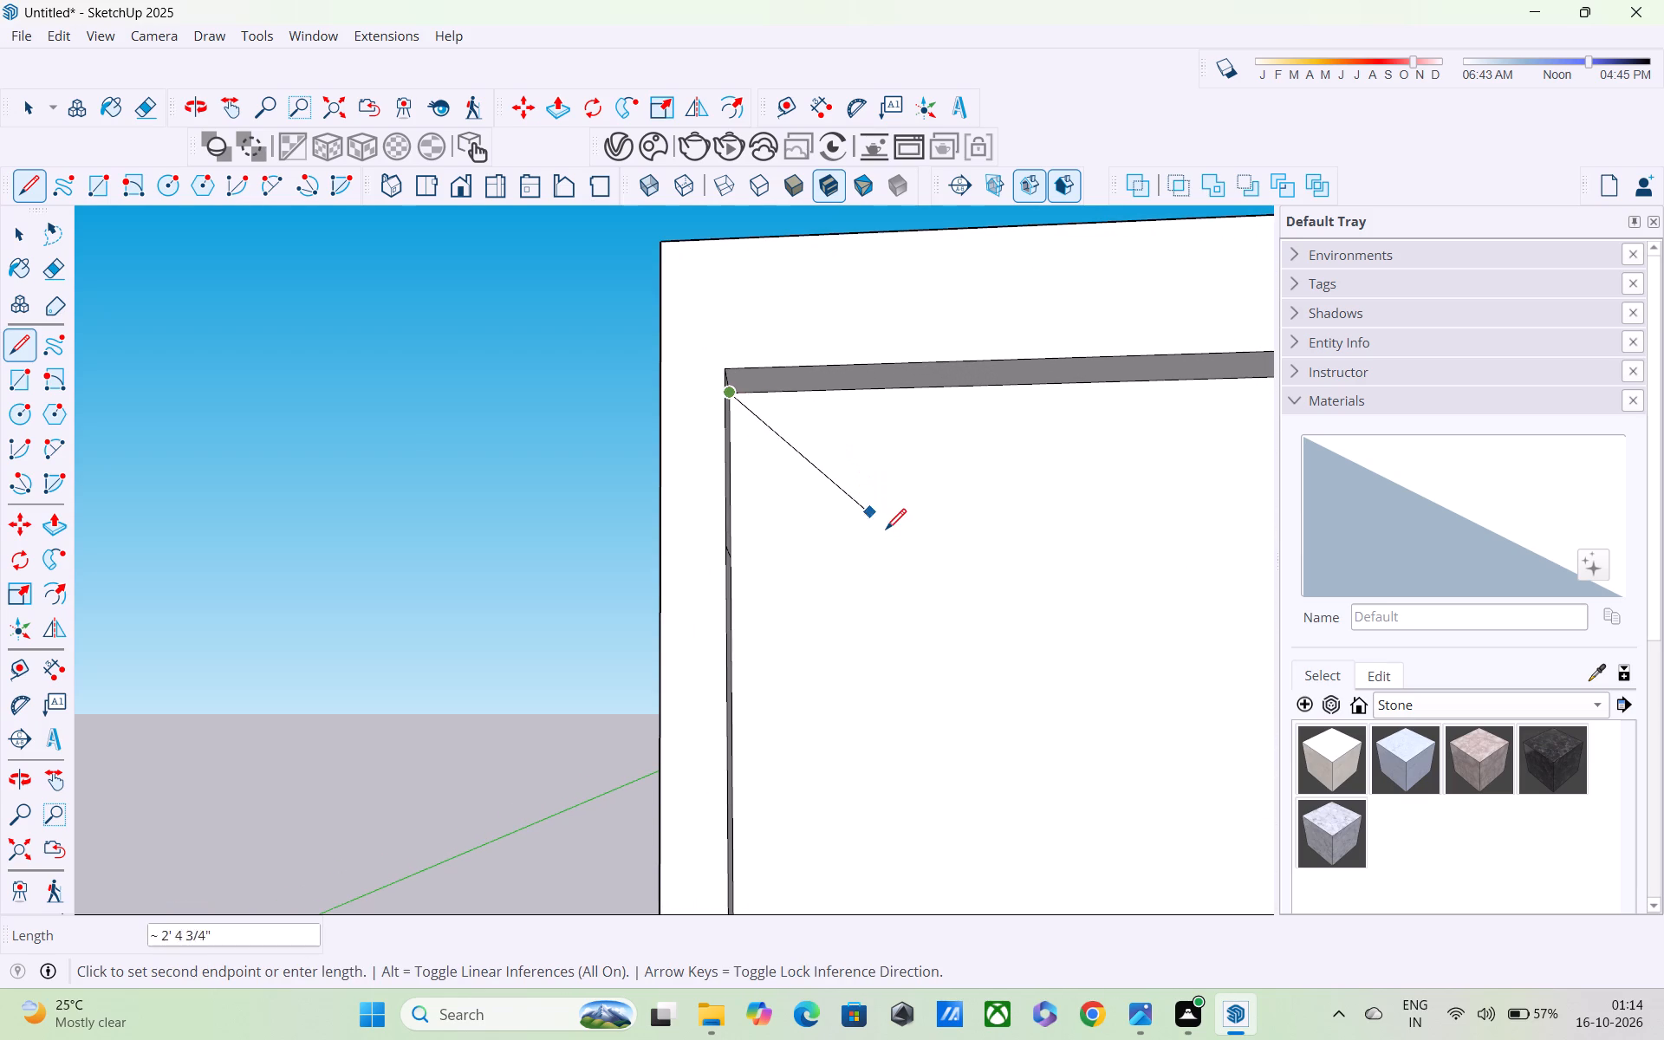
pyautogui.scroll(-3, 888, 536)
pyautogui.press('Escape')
# Draw a rectangle about 4' 6" by 32' 11" on the recessed front face, from the border's inner upper corner to the base.
pyautogui.press('r')
pyautogui.scroll(3, 796, 463)
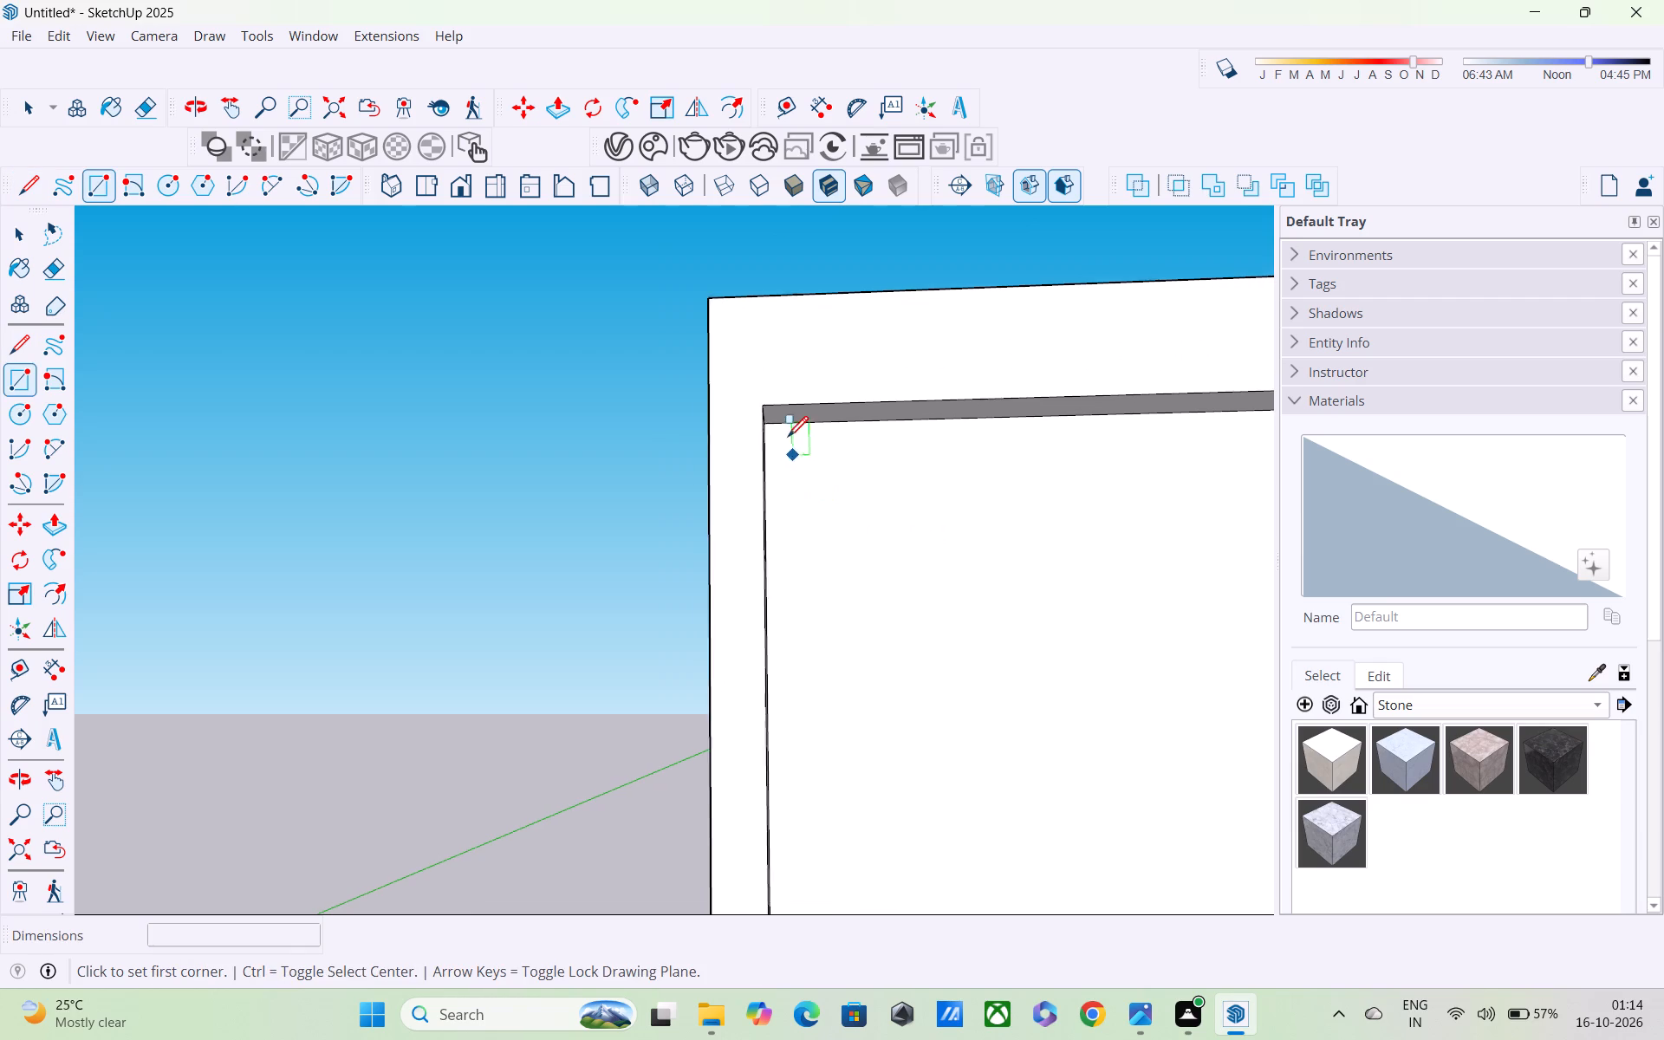
pyautogui.click(770, 422)
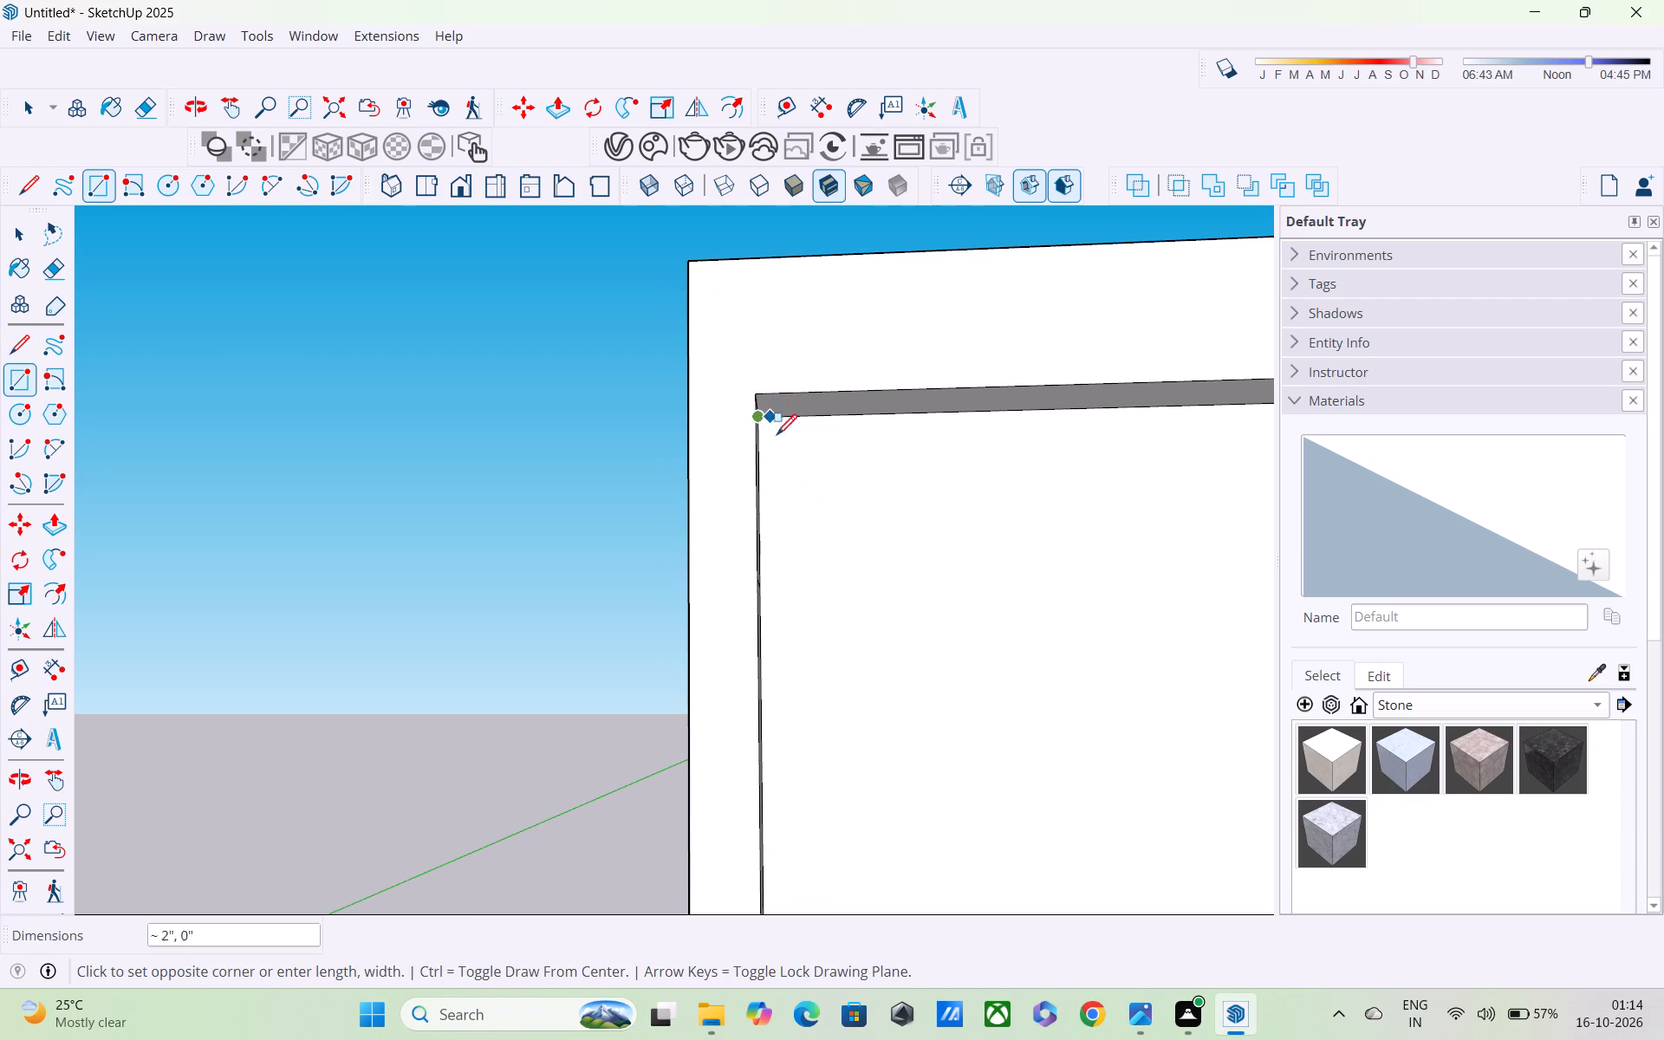
pyautogui.scroll(-1, 935, 671)
pyautogui.keyDown('shift'); pyautogui.moveTo(933, 672); pyautogui.dragTo(640, 308, button='middle'); pyautogui.keyUp('shift')
pyautogui.scroll(-3, 640, 319)
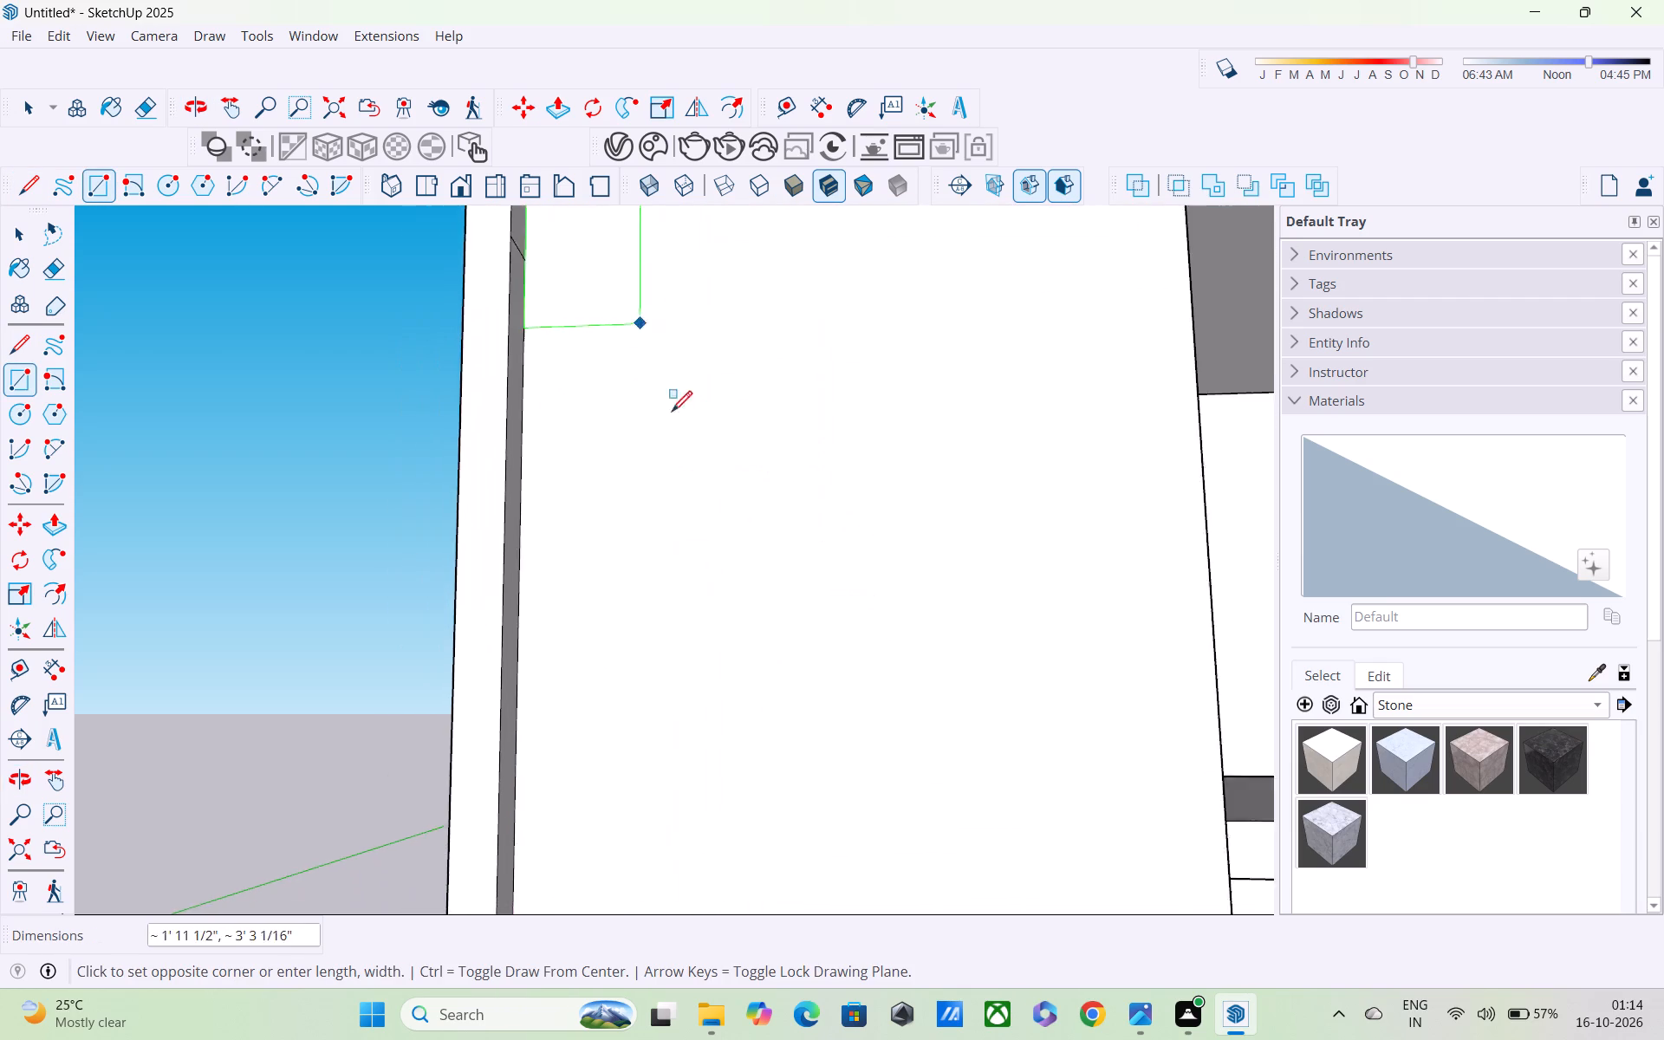
pyautogui.scroll(-12, 672, 413)
pyautogui.keyDown('shift'); pyautogui.scroll(1, 822, 597); pyautogui.keyUp('shift')
pyautogui.keyDown('shift'); pyautogui.moveTo(819, 594); pyautogui.dragTo(723, 296, button='middle'); pyautogui.keyUp('shift')
pyautogui.keyDown('shift'); pyautogui.scroll(1, 723, 296); pyautogui.keyUp('shift')
pyautogui.scroll(-4, 718, 337)
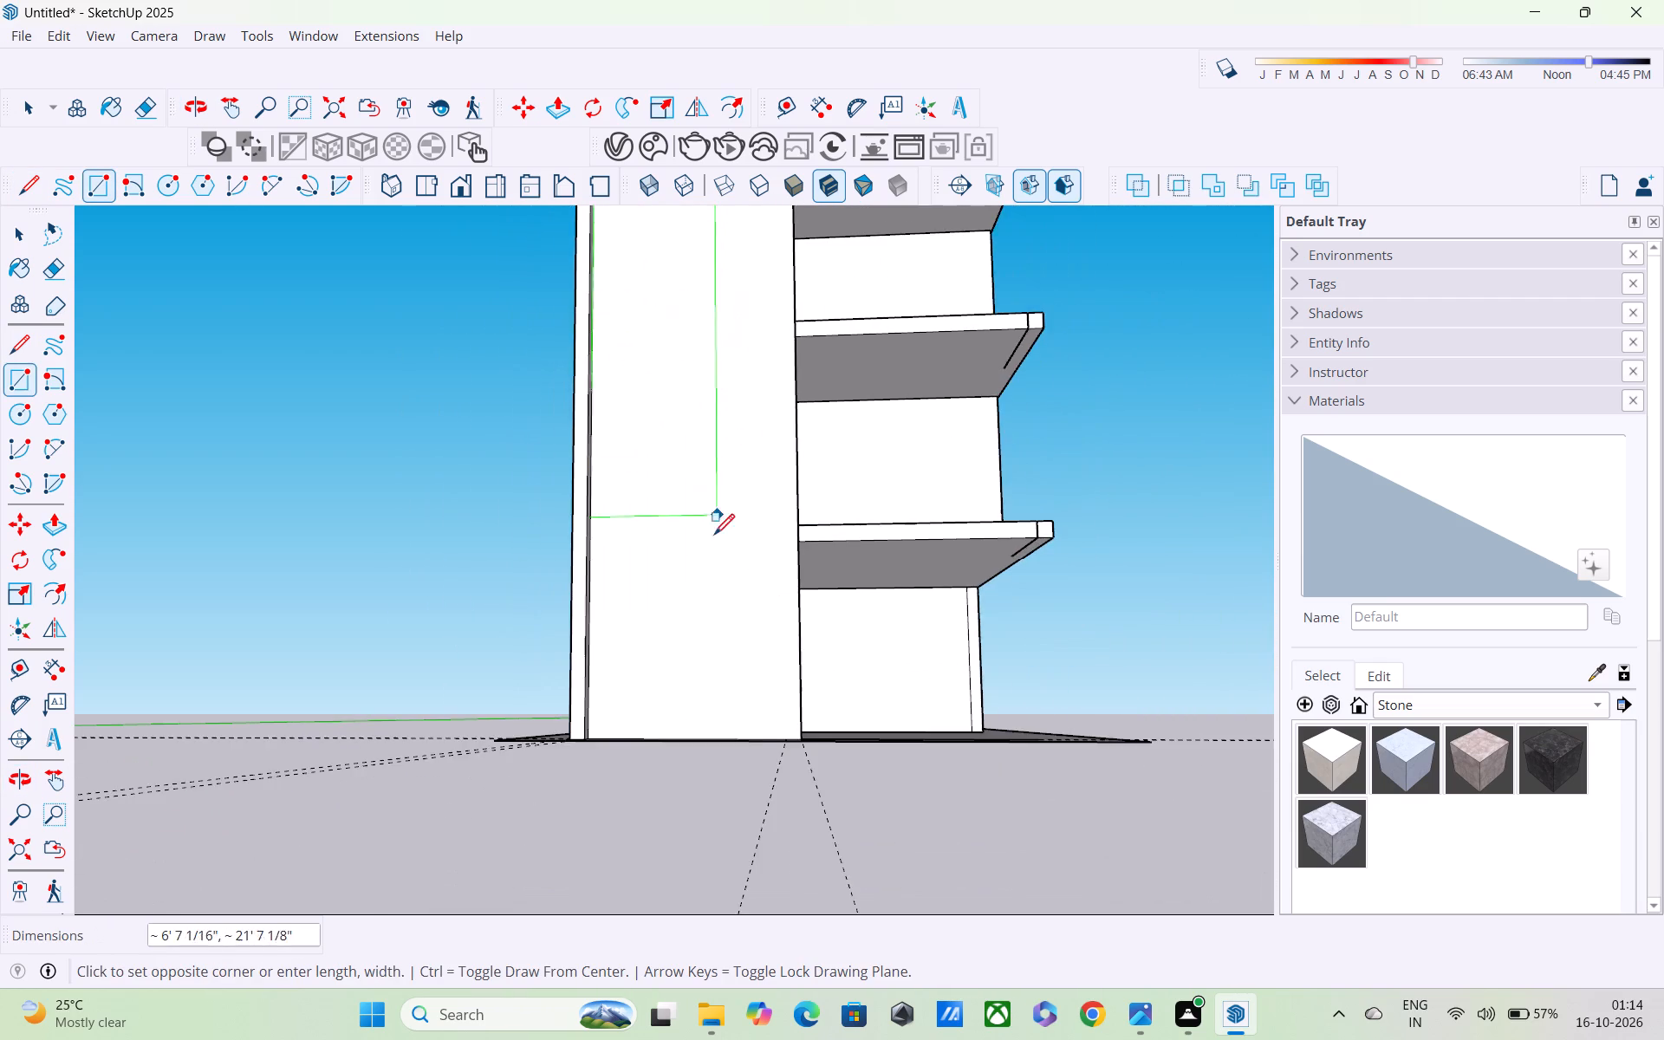
pyautogui.scroll(-1, 714, 538)
pyautogui.keyDown('shift'); pyautogui.moveTo(712, 587); pyautogui.dragTo(733, 322, button='middle'); pyautogui.keyUp('shift')
pyautogui.scroll(-1, 739, 383)
pyautogui.moveTo(740, 391); pyautogui.dragTo(755, 468, button='middle')
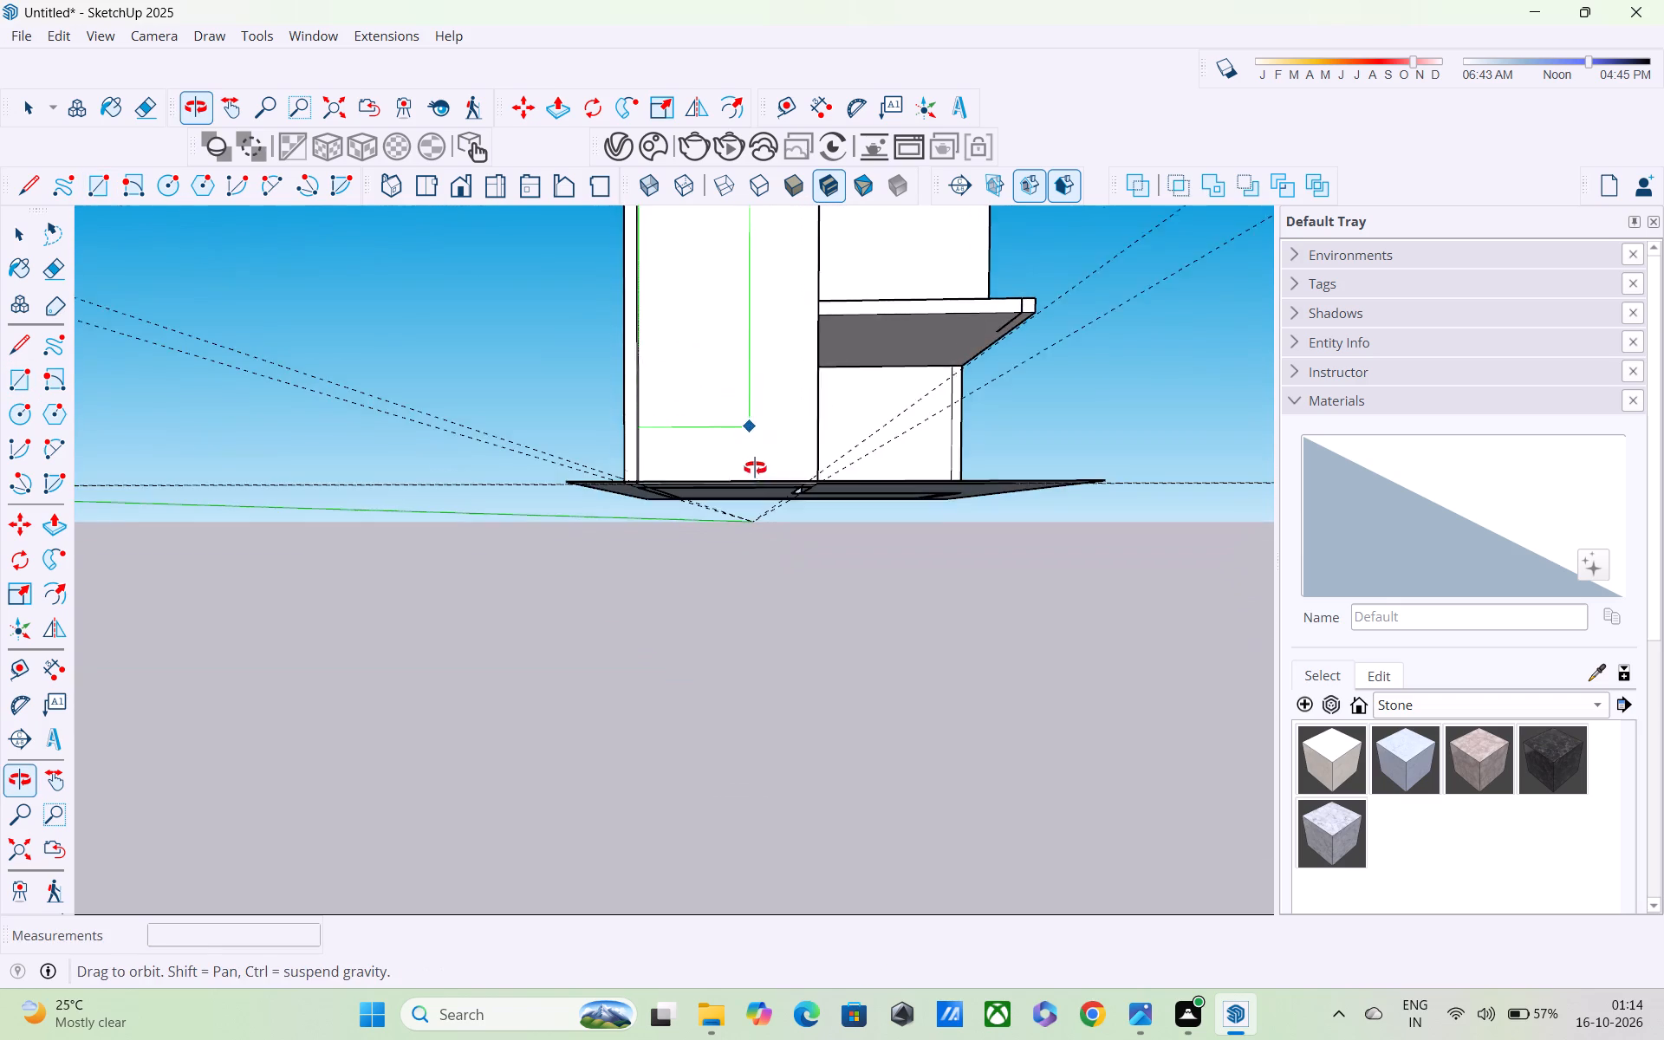
pyautogui.moveTo(755, 468); pyautogui.dragTo(755, 469, button='middle')
pyautogui.scroll(3, 747, 449)
pyautogui.moveTo(747, 449); pyautogui.dragTo(760, 510, button='middle')
pyautogui.scroll(2, 725, 508)
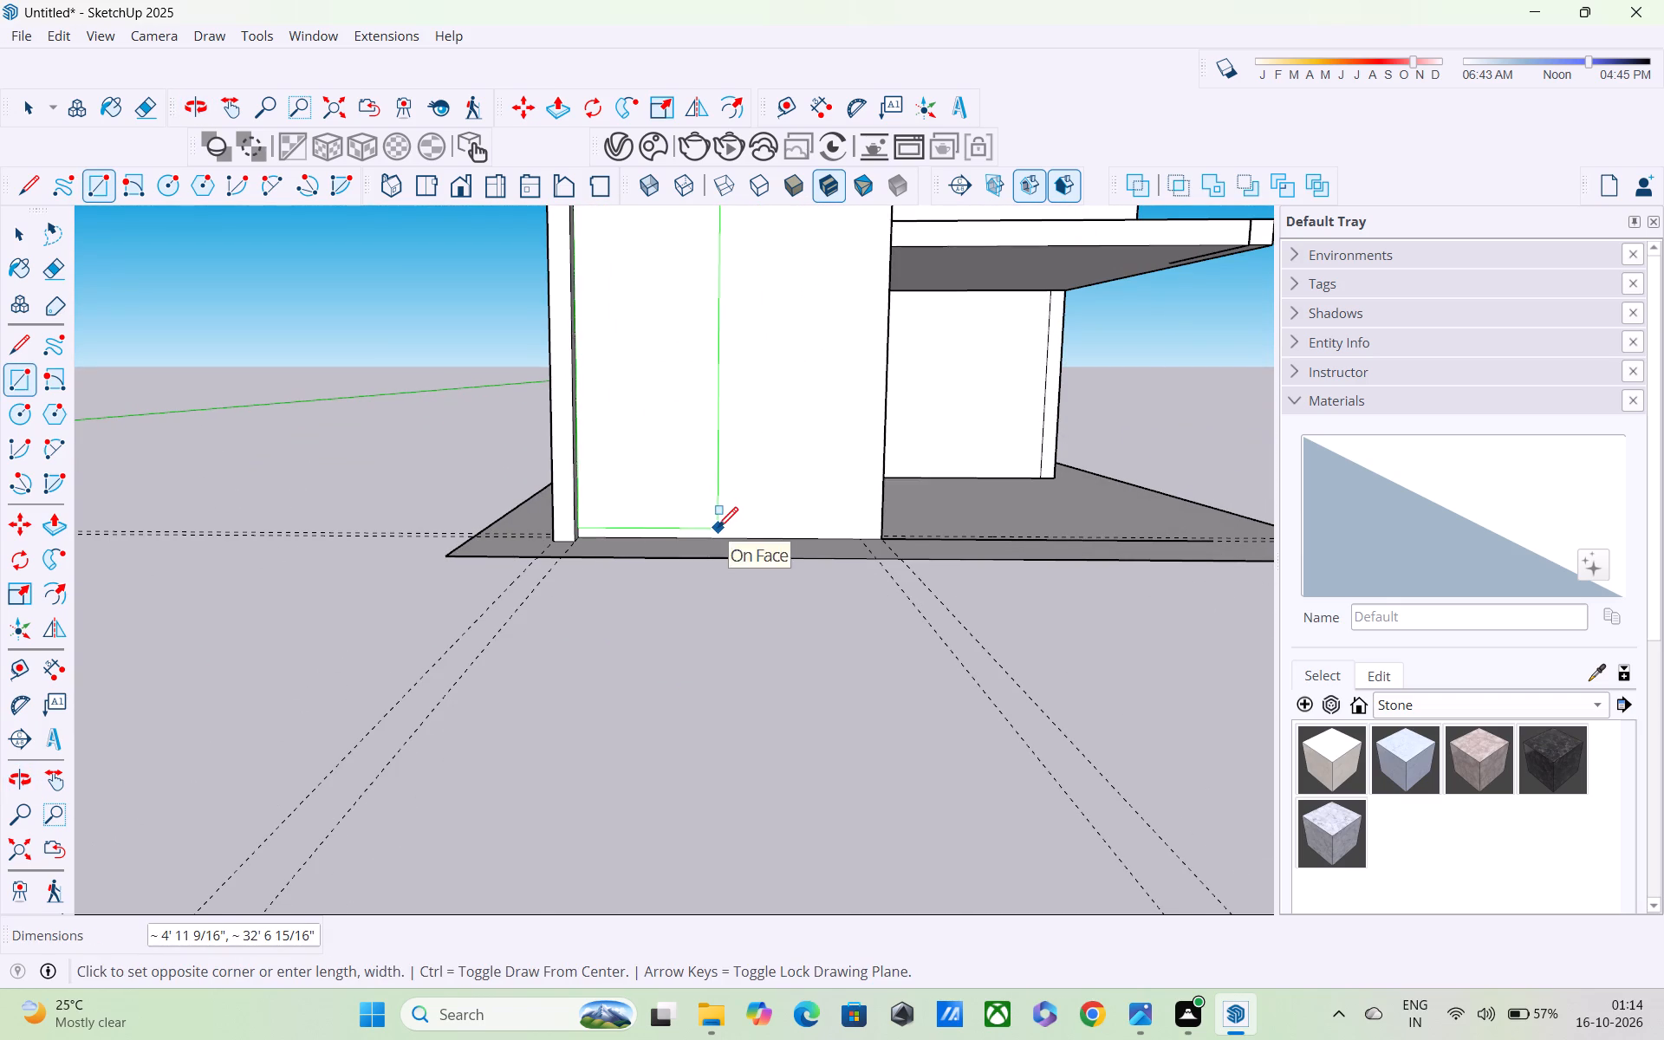
pyautogui.click(704, 532)
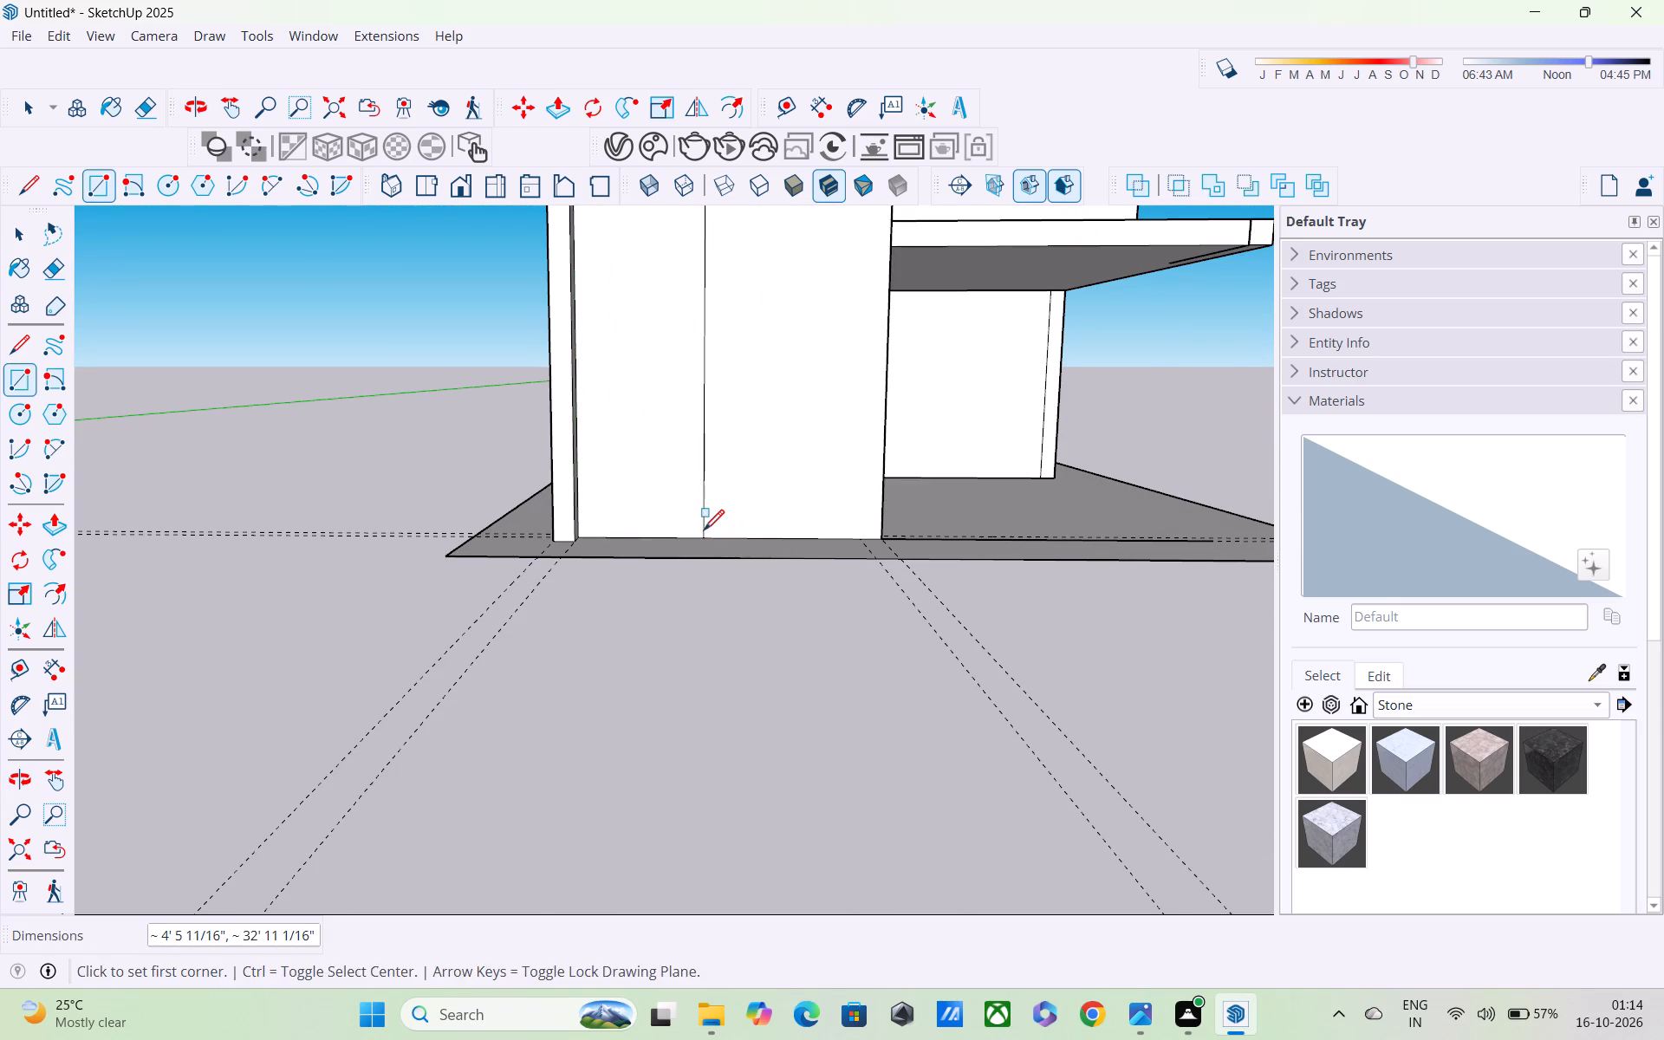
# Examine the tall inner panel on the tower's recessed front face from its base up to the projecting border.
pyautogui.moveTo(705, 526); pyautogui.dragTo(771, 595, button='middle')
pyautogui.scroll(-5, 757, 536)
pyautogui.moveTo(732, 482); pyautogui.dragTo(702, 704, button='middle')
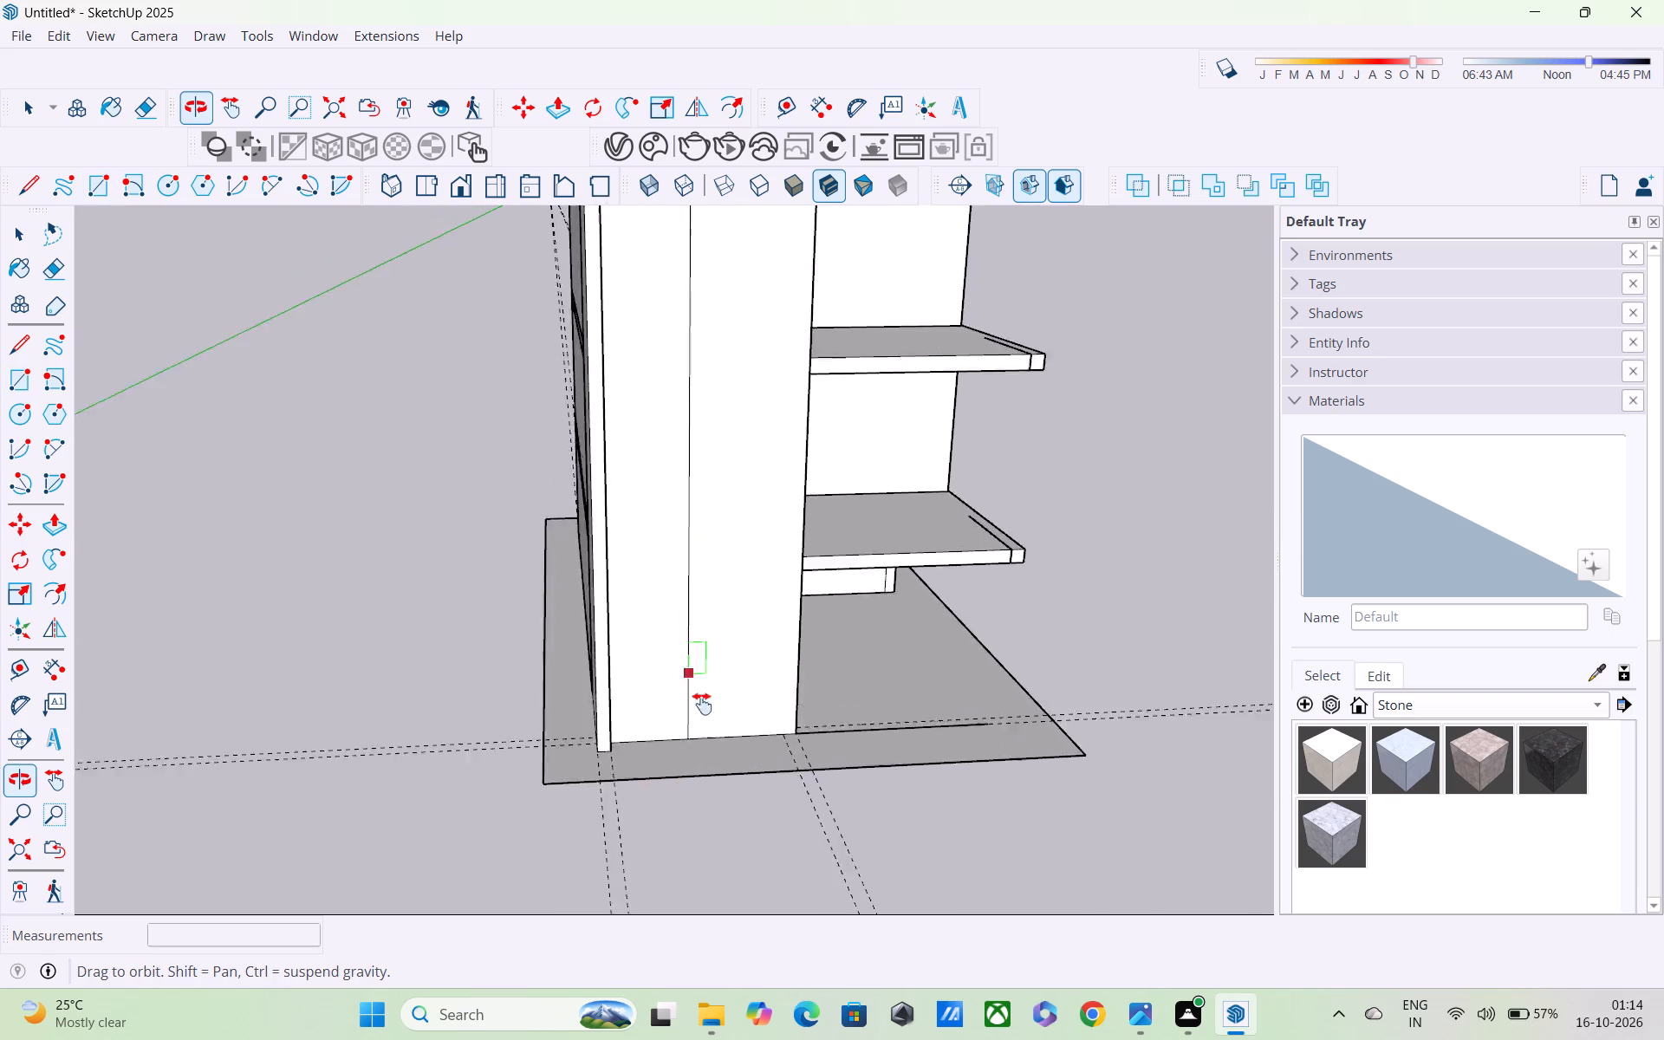
pyautogui.moveTo(702, 704); pyautogui.dragTo(911, 725, button='middle')
pyautogui.scroll(3, 866, 513)
pyautogui.moveTo(874, 494); pyautogui.dragTo(678, 483, button='middle')
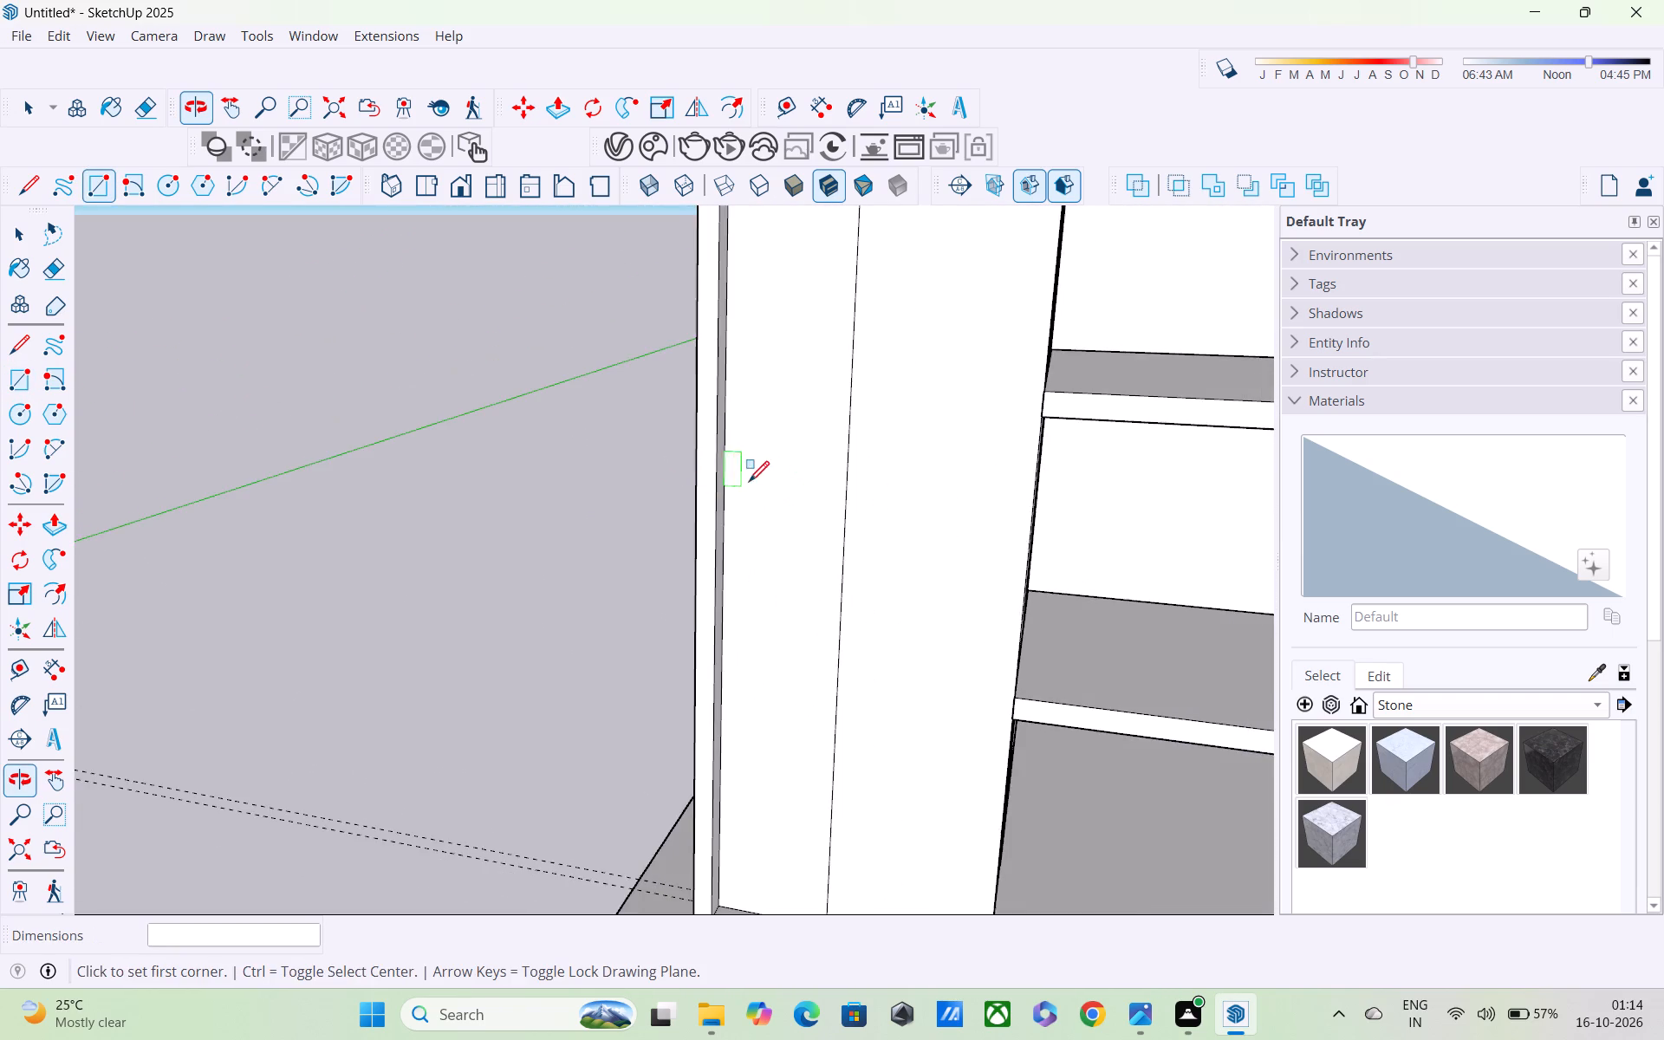
pyautogui.scroll(4, 752, 483)
pyautogui.keyDown('shift'); pyautogui.moveTo(776, 476); pyautogui.dragTo(891, 715, button='middle'); pyautogui.keyUp('shift')
pyautogui.scroll(-8, 901, 661)
pyautogui.moveTo(908, 643); pyautogui.dragTo(920, 601, button='middle')
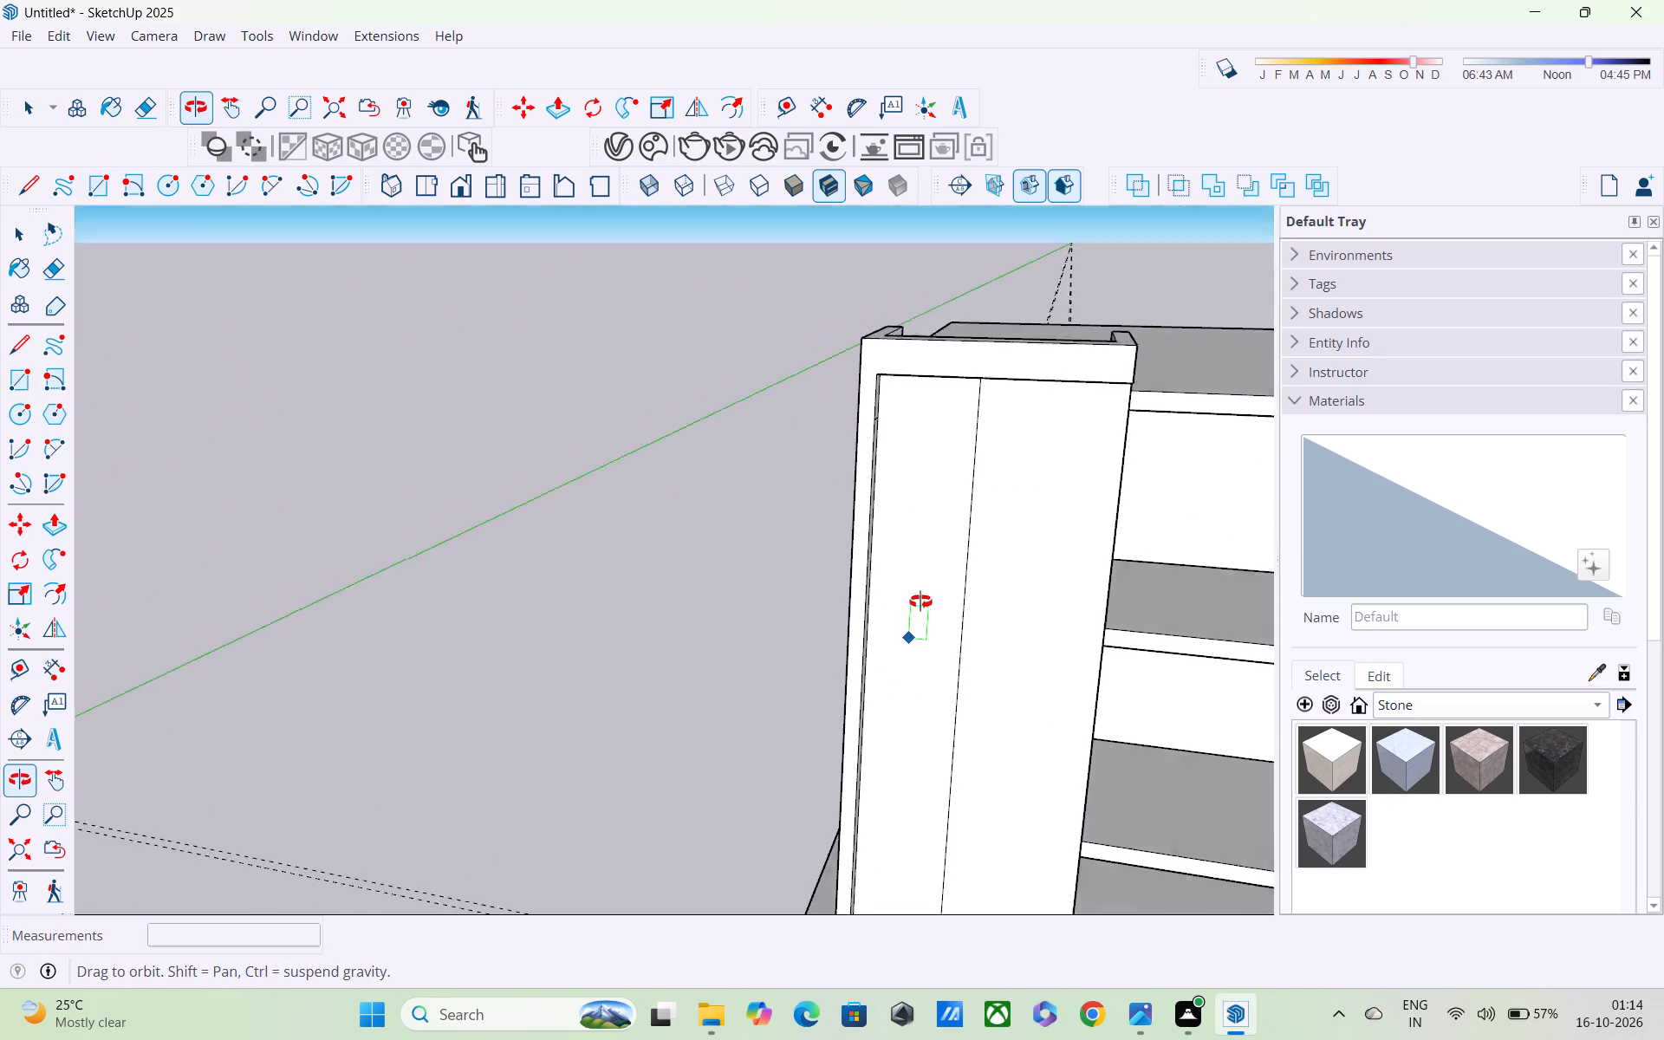
pyautogui.moveTo(920, 601); pyautogui.dragTo(944, 490, button='middle')
pyautogui.scroll(4, 933, 527)
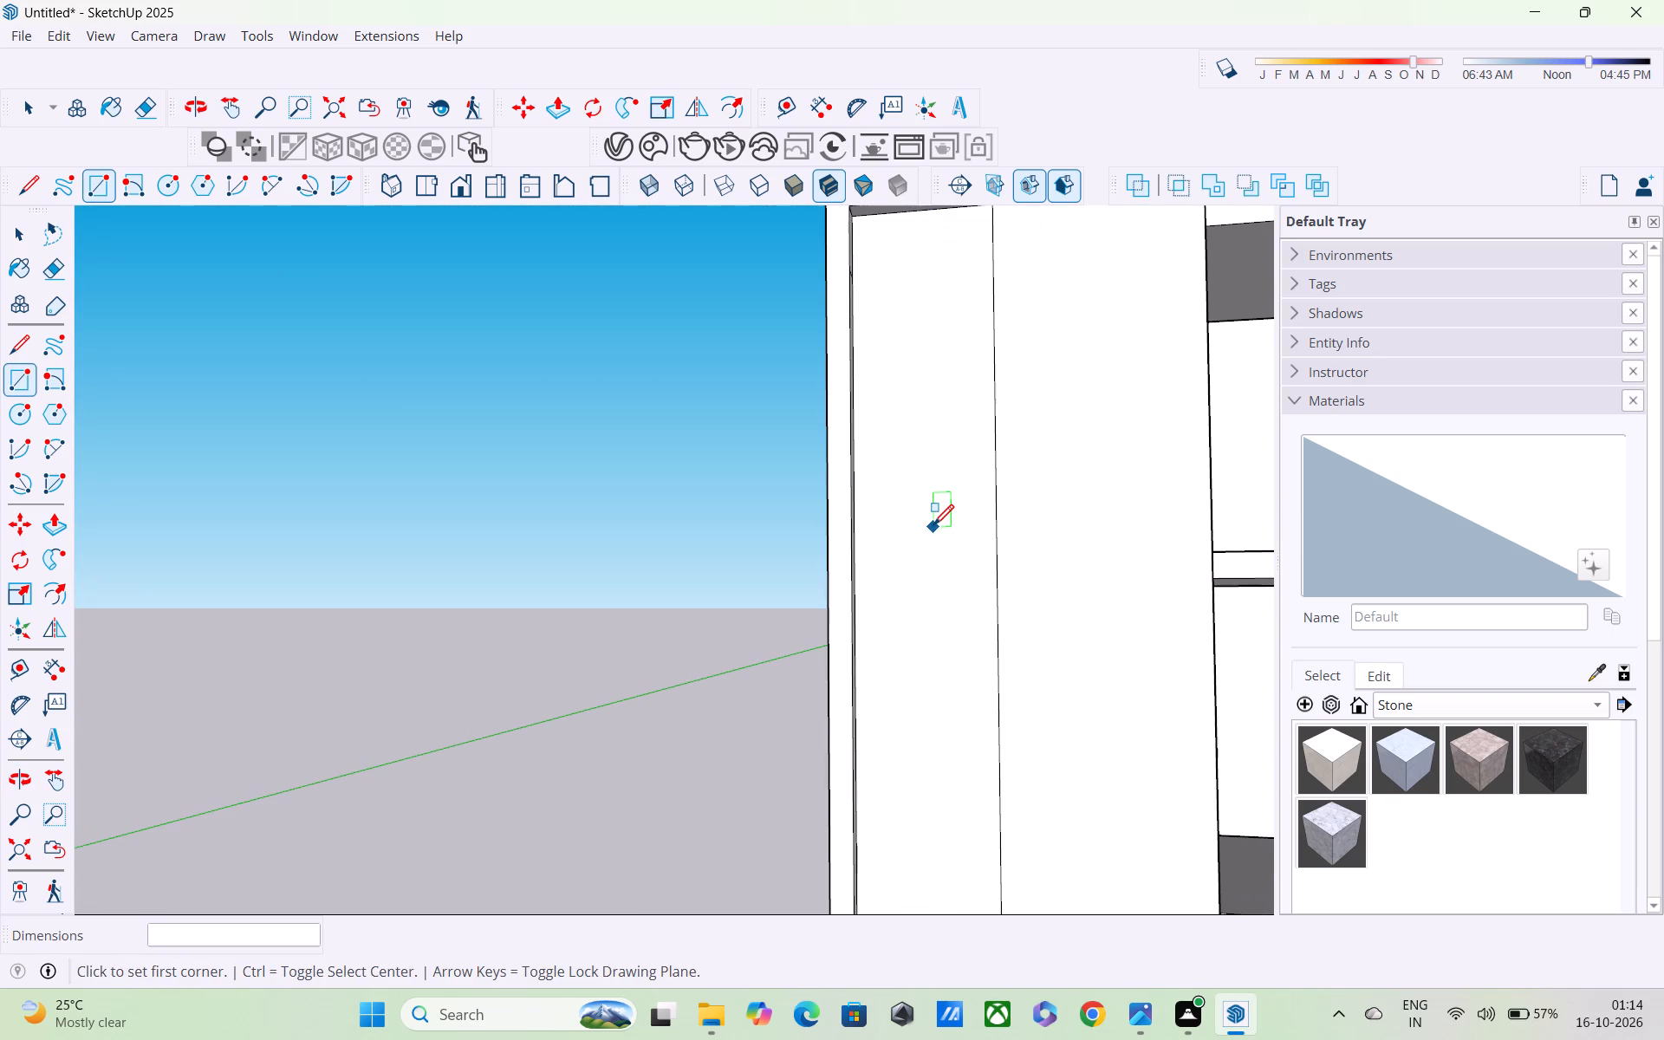
pyautogui.moveTo(964, 326); pyautogui.dragTo(1049, 342, button='middle')
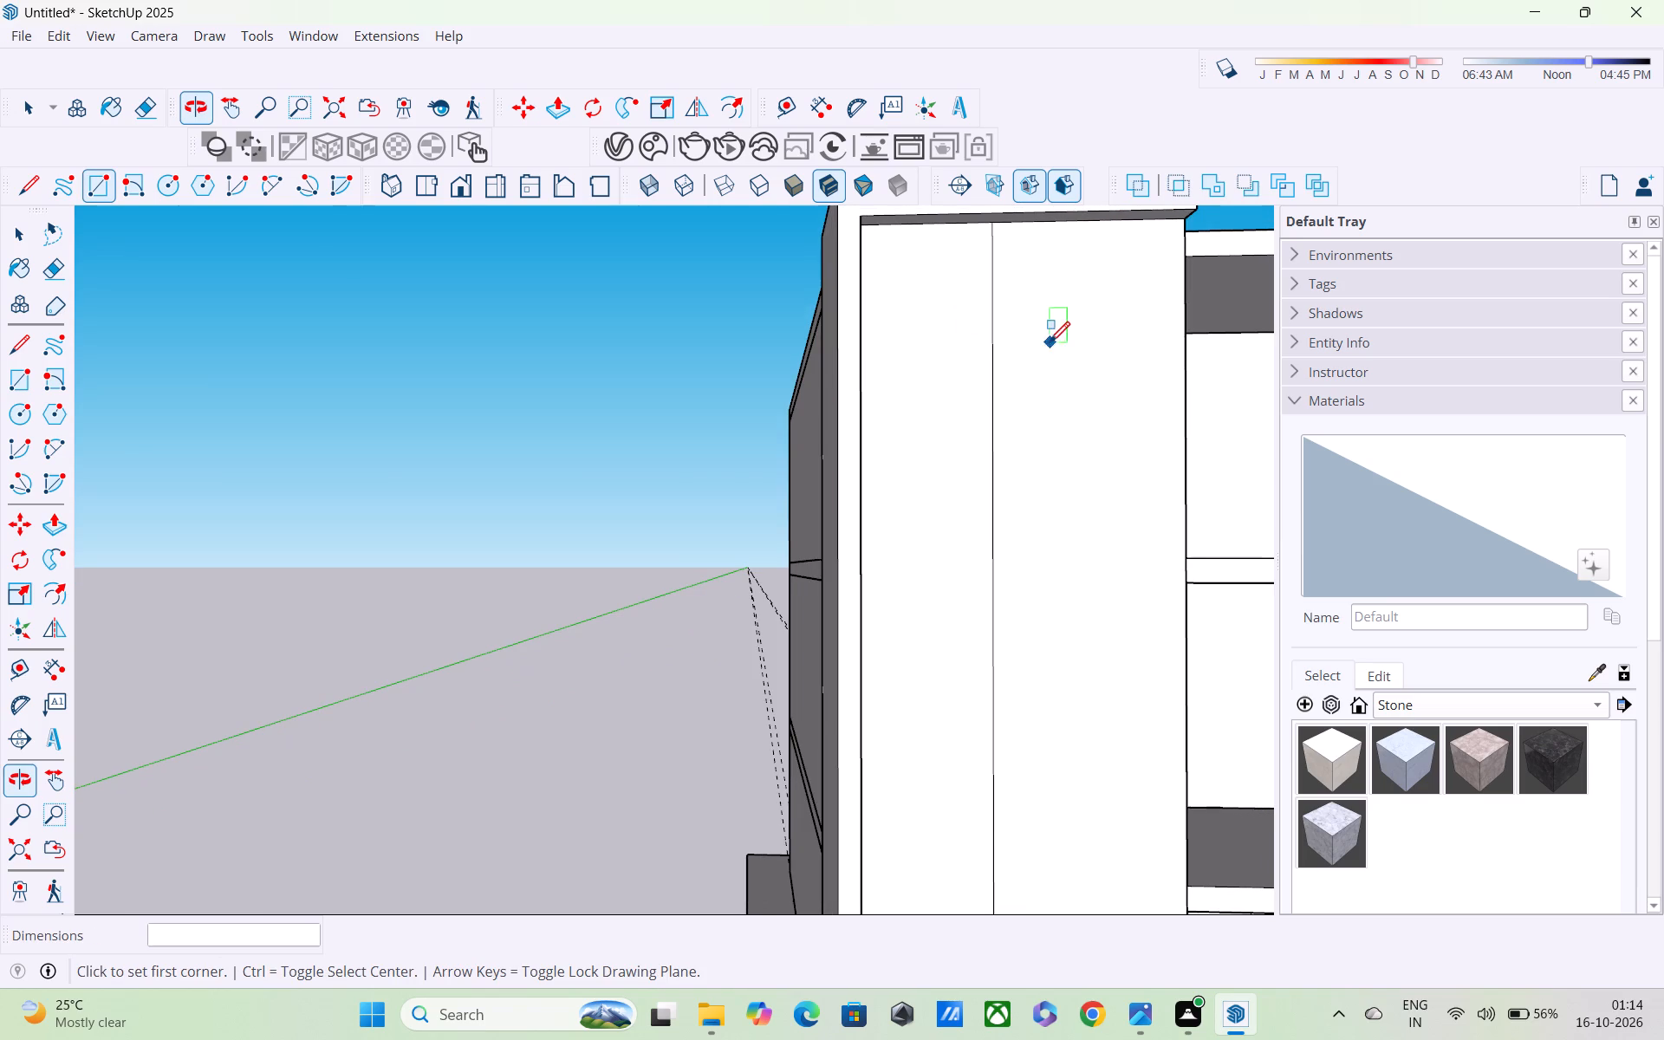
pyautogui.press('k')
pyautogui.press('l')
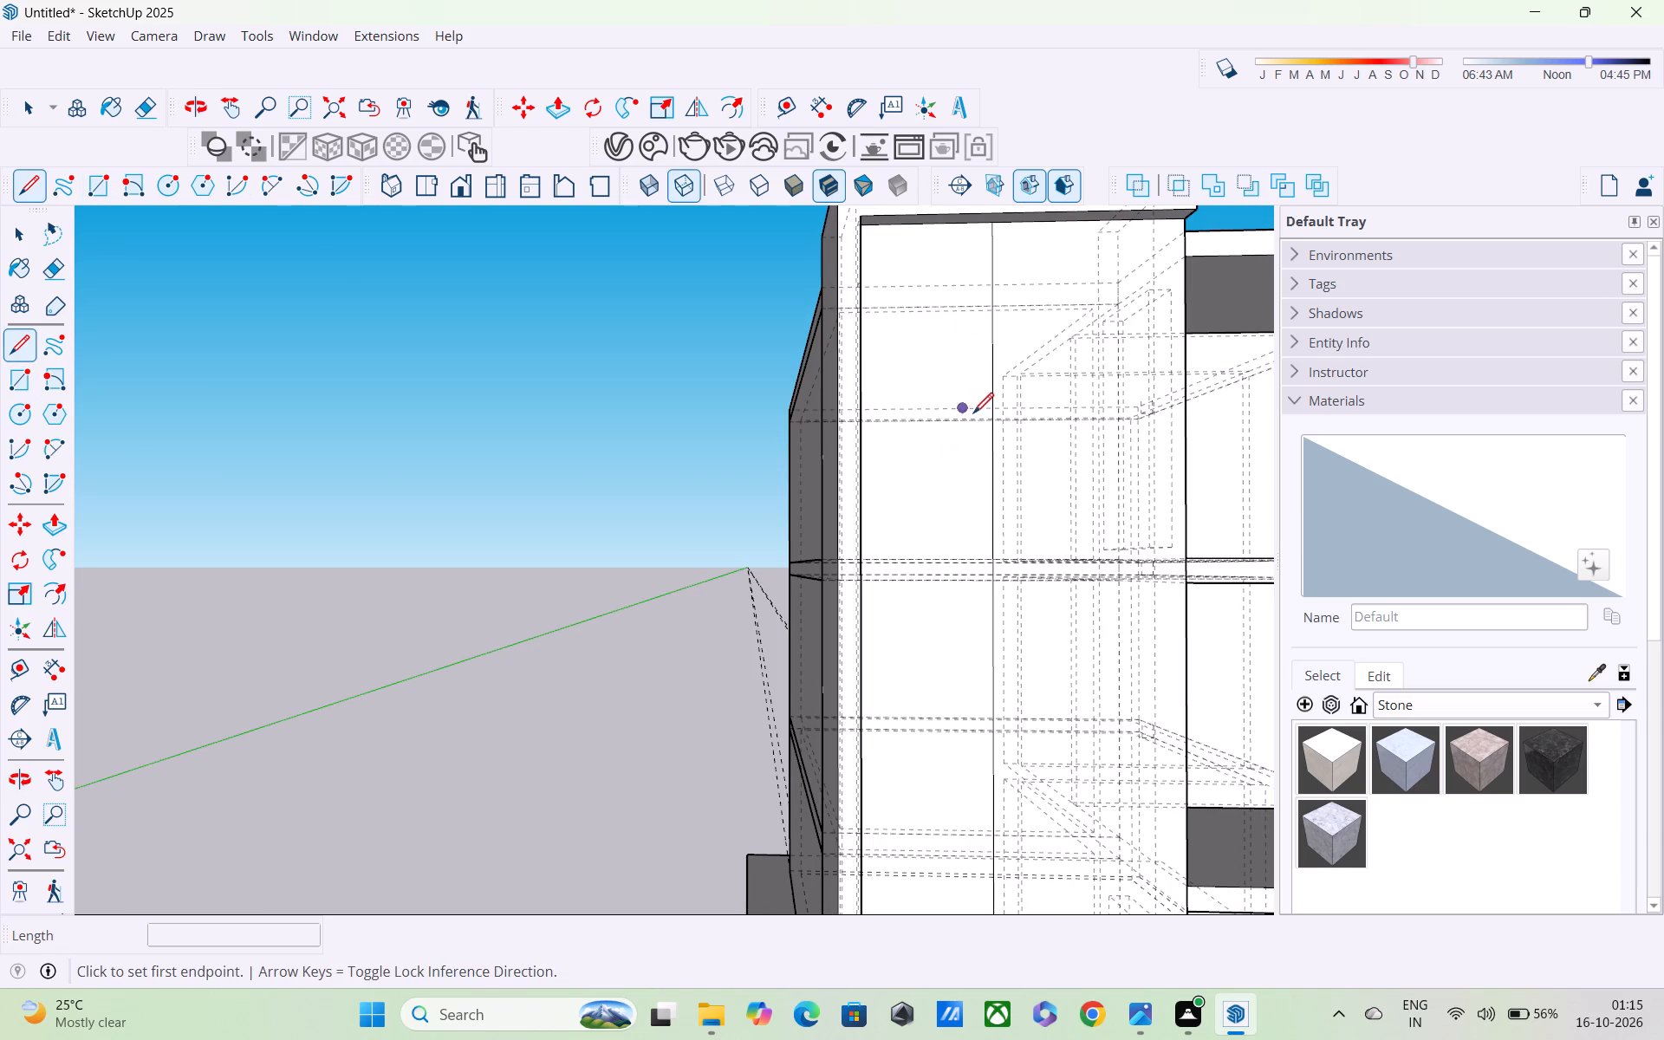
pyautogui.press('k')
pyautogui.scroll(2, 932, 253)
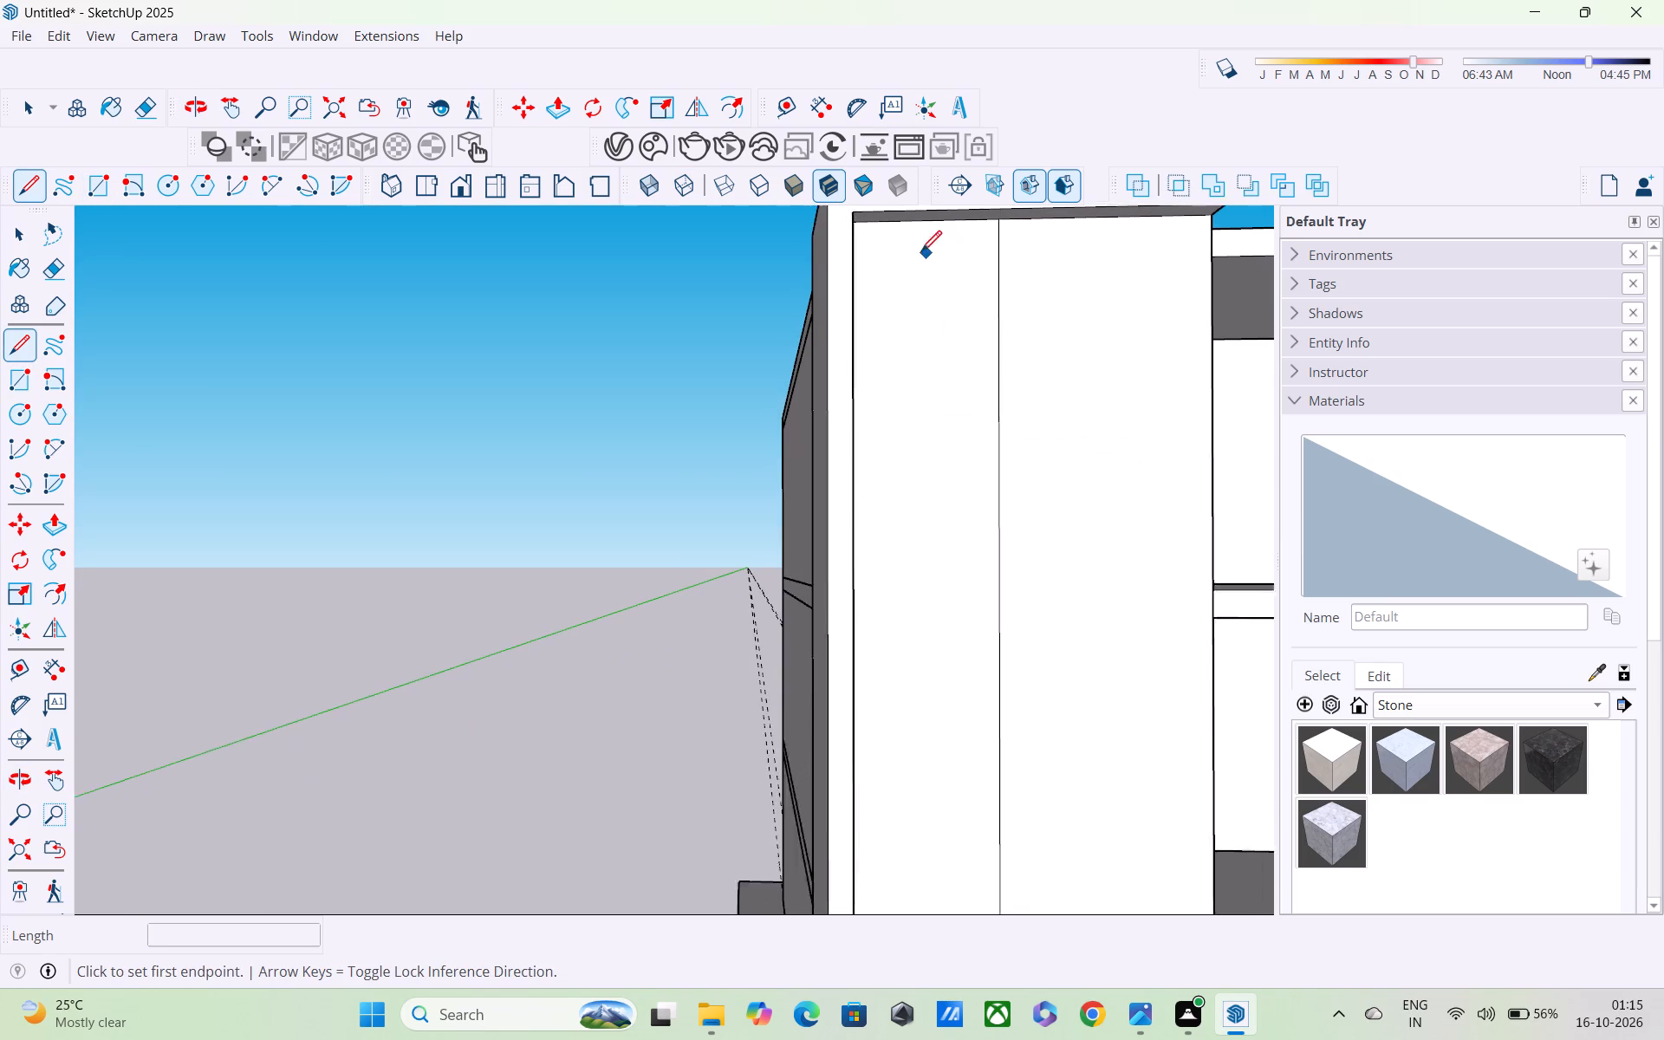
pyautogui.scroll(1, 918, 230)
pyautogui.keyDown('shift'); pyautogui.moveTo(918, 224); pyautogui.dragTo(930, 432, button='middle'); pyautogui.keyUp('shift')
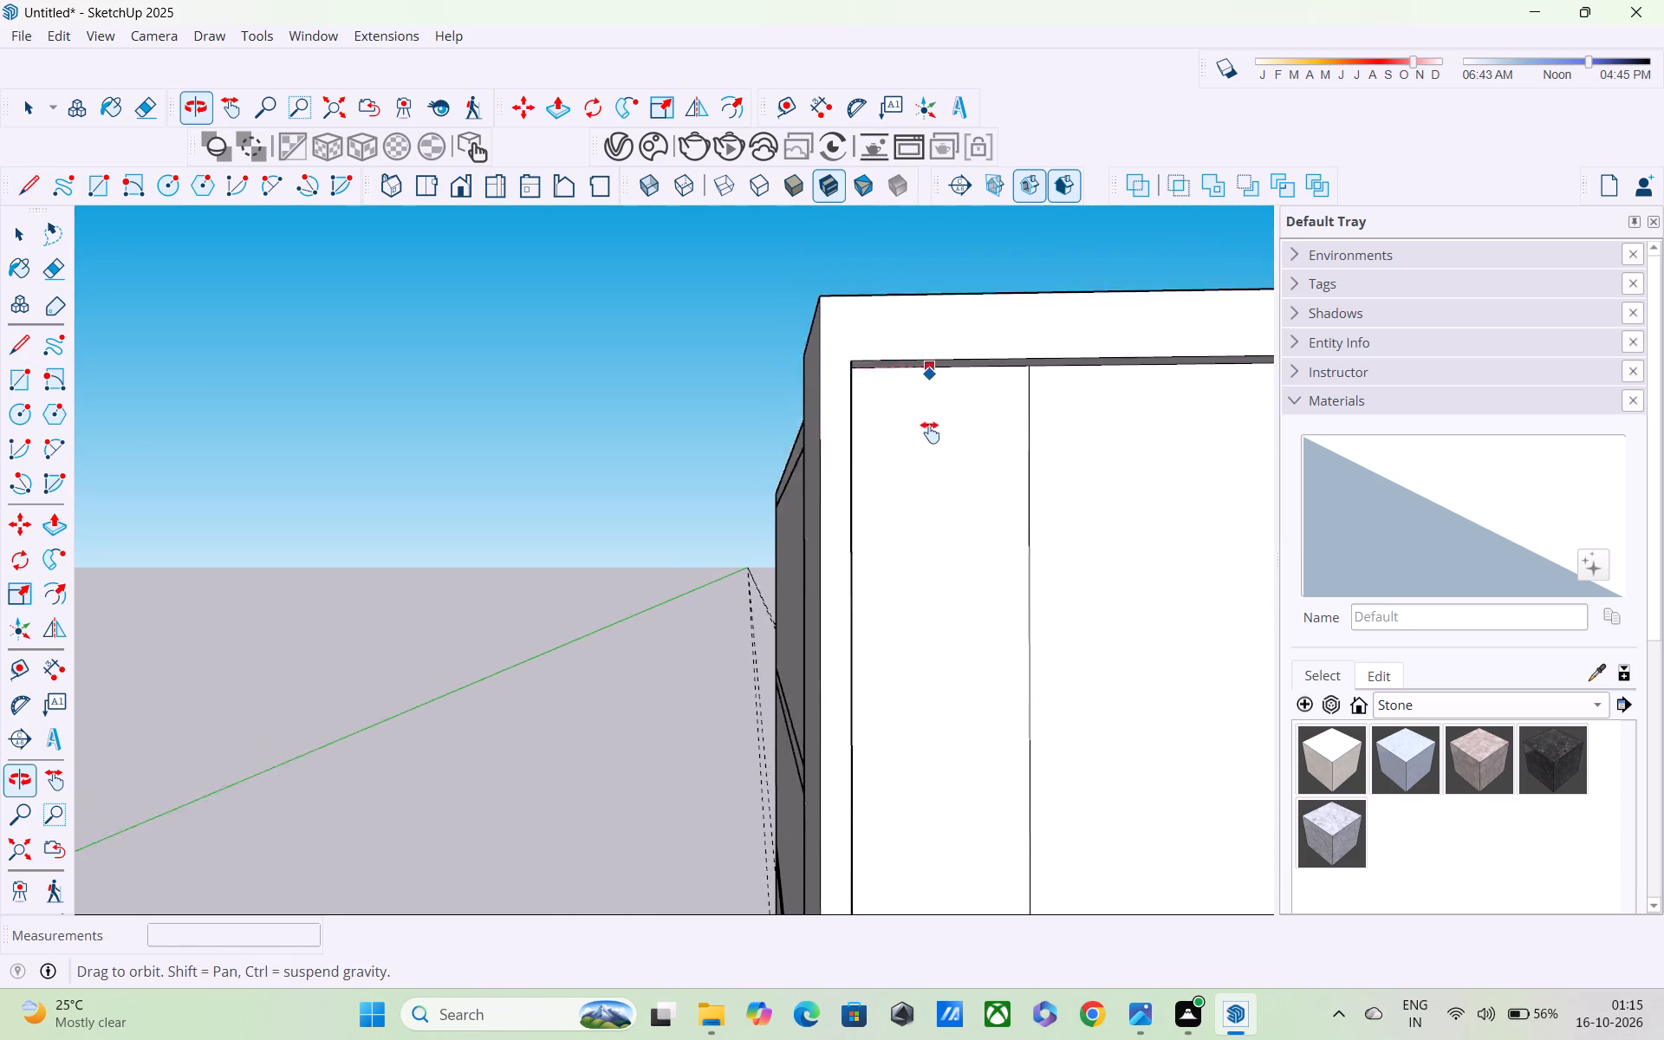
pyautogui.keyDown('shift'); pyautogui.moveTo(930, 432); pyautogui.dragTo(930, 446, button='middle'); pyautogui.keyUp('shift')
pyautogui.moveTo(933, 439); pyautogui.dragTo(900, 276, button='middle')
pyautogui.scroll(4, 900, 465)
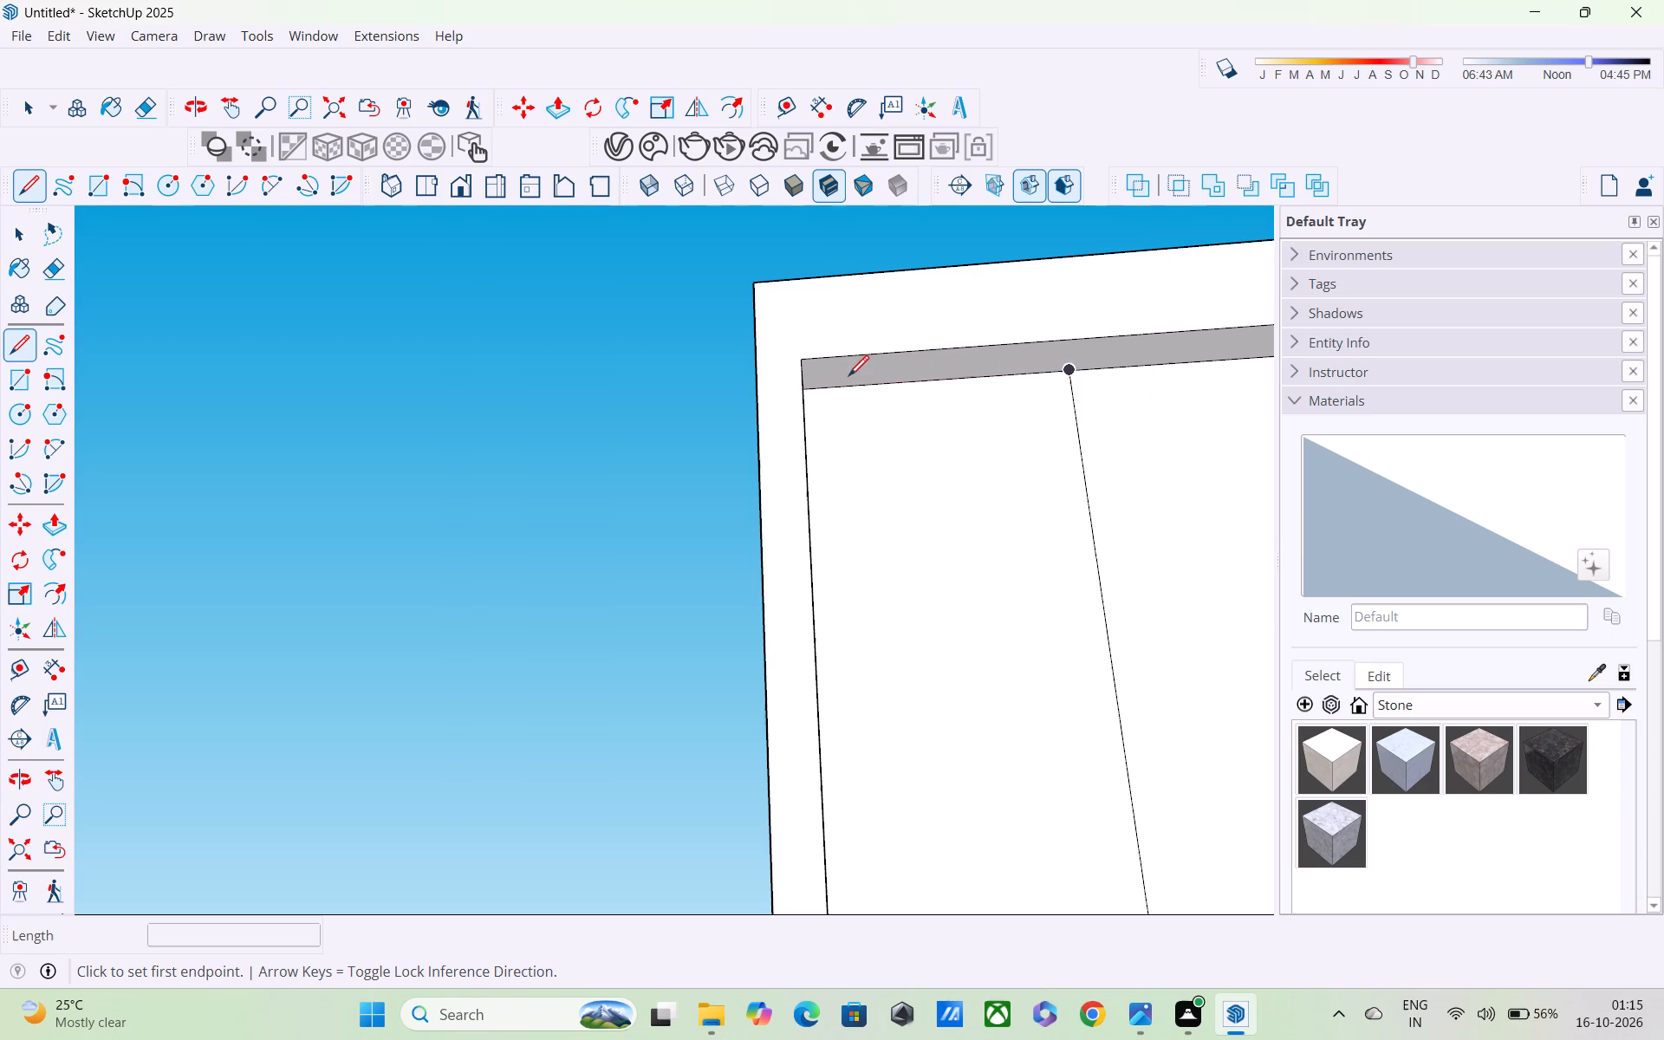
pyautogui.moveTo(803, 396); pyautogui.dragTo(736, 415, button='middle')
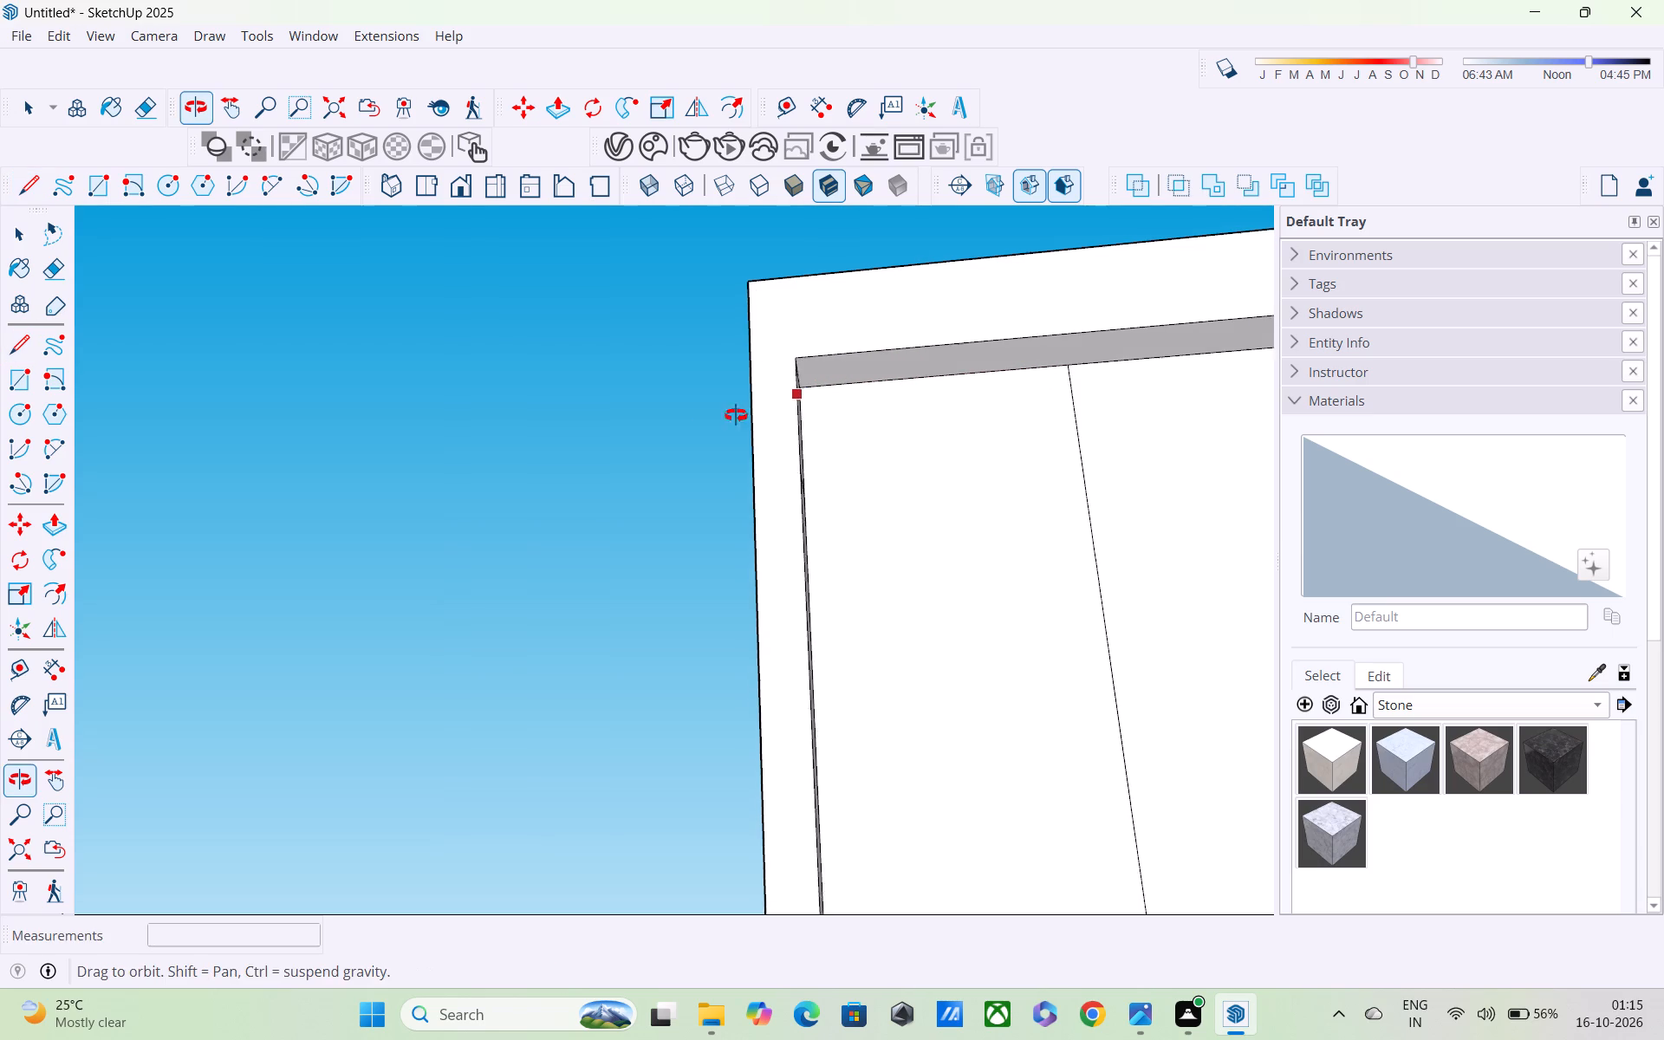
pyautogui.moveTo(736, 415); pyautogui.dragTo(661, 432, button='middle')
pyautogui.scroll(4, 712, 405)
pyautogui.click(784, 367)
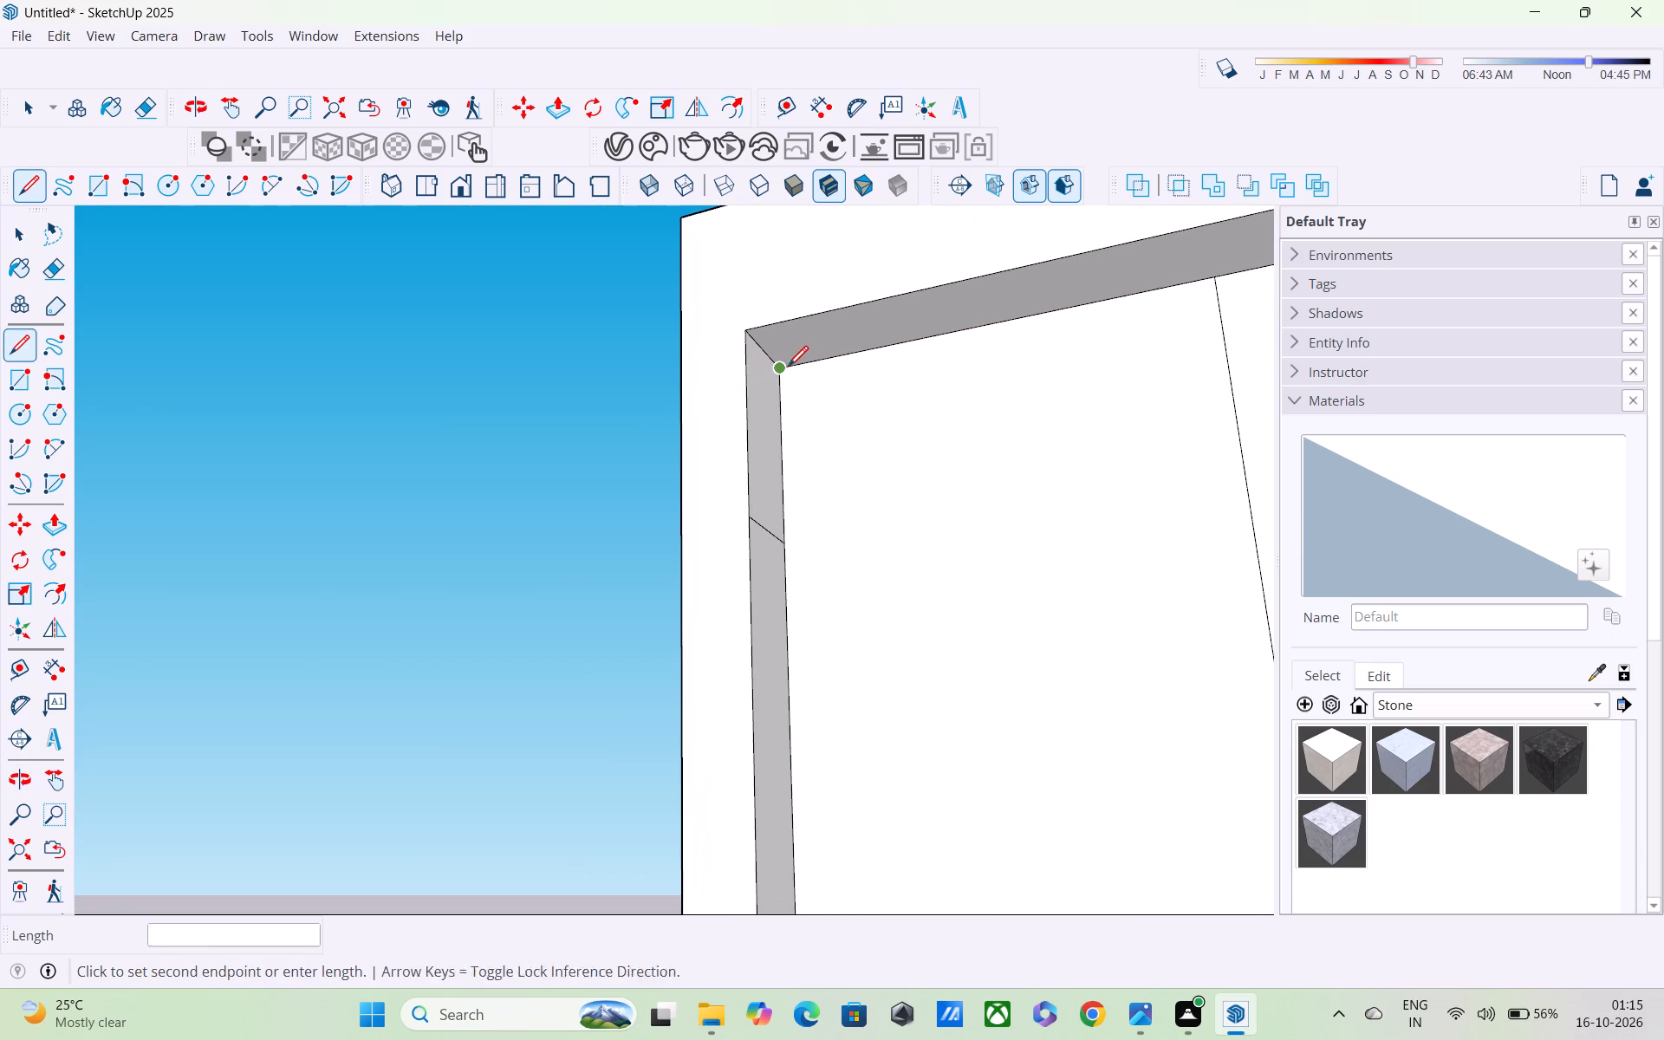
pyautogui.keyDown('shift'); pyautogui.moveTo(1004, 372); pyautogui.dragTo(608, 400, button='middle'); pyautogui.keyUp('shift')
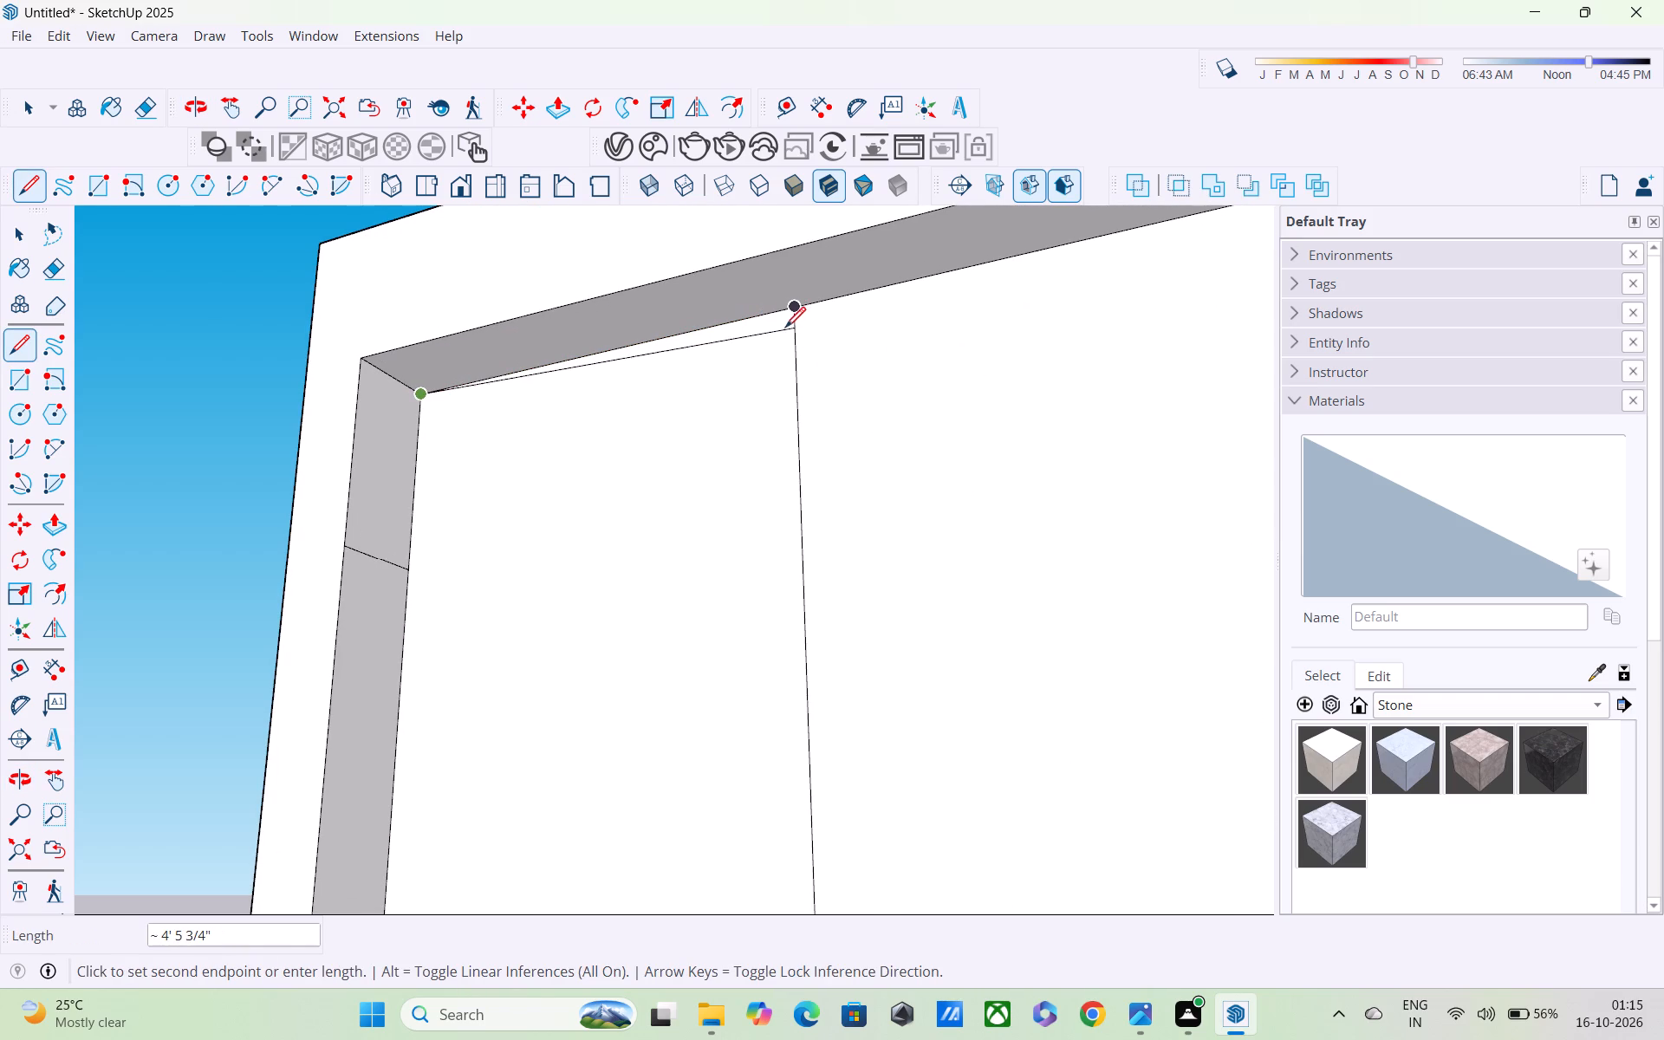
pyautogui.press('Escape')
# Draw a narrow vertical rectangle about 31' 6" by 1' 5" inside the tall inner panel, inset from its edges and the base.
pyautogui.keyDown('shift'); pyautogui.moveTo(678, 444); pyautogui.dragTo(865, 438, button='middle'); pyautogui.keyUp('shift')
pyautogui.moveTo(854, 475); pyautogui.dragTo(824, 365, button='middle')
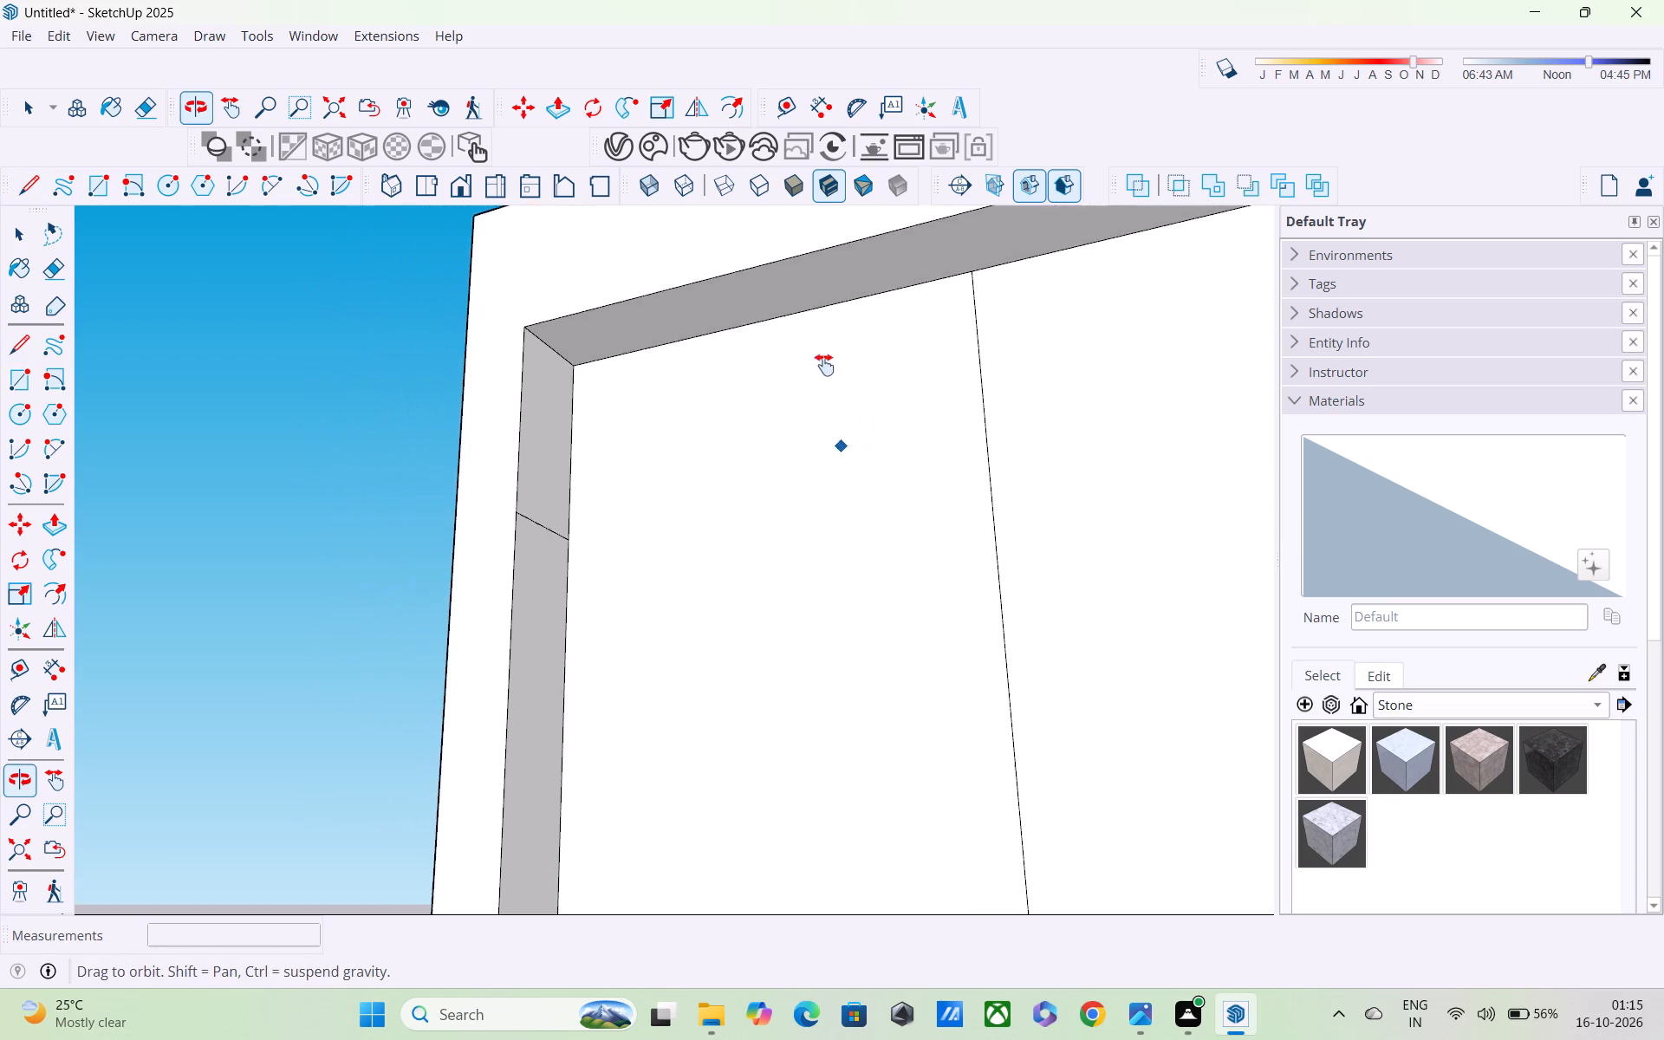
pyautogui.moveTo(824, 365); pyautogui.dragTo(821, 285, button='middle')
pyautogui.scroll(-19, 818, 298)
pyautogui.scroll(-1, 896, 524)
pyautogui.moveTo(896, 524); pyautogui.dragTo(1056, 547, button='middle')
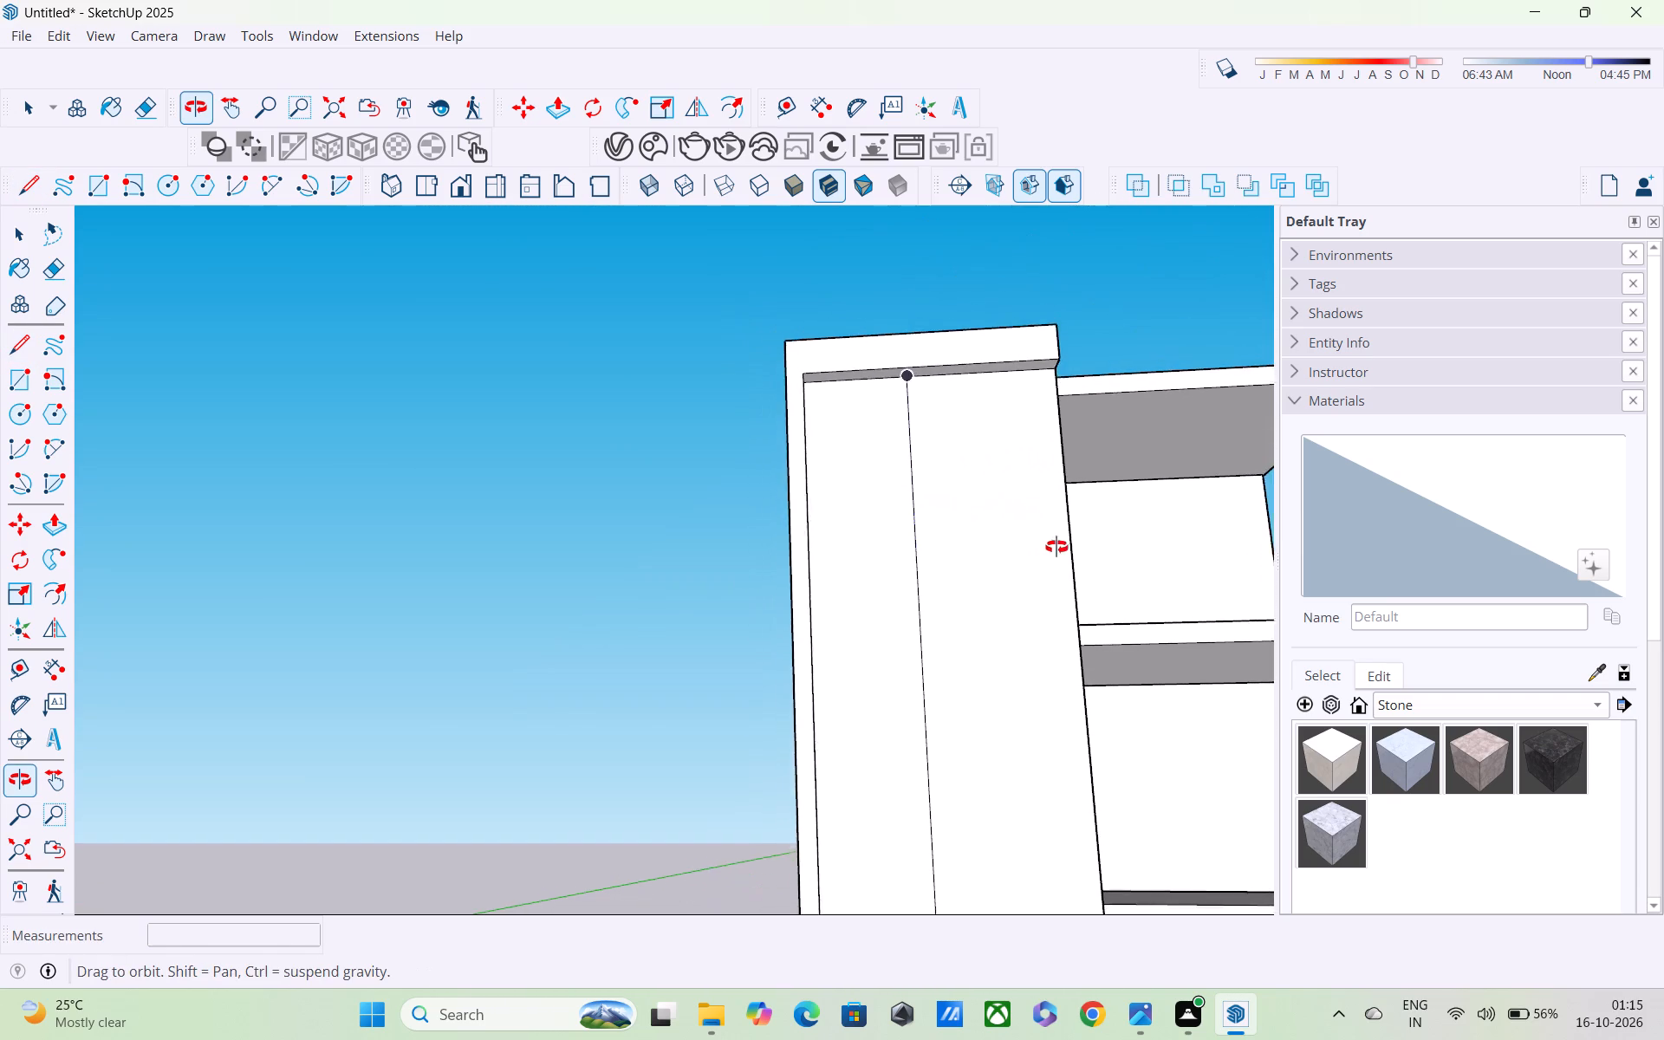
pyautogui.moveTo(1056, 547); pyautogui.dragTo(1078, 543, button='middle')
pyautogui.press('r')
pyautogui.scroll(4, 892, 436)
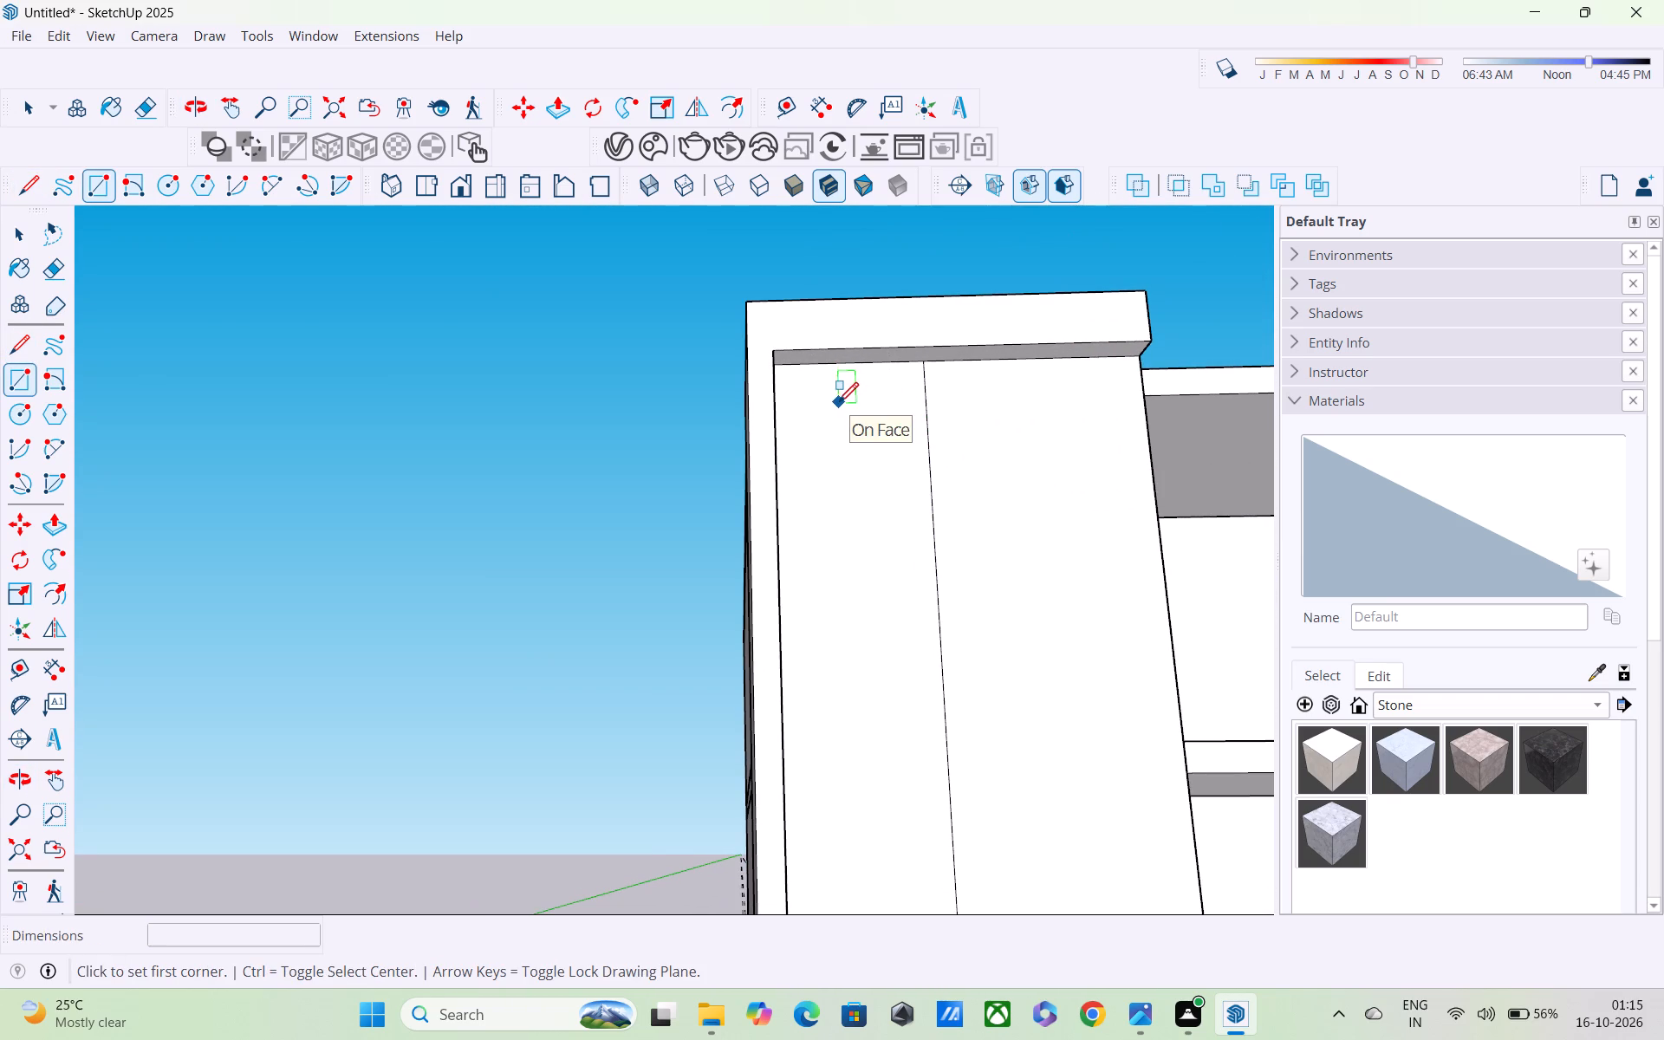
pyautogui.click(824, 394)
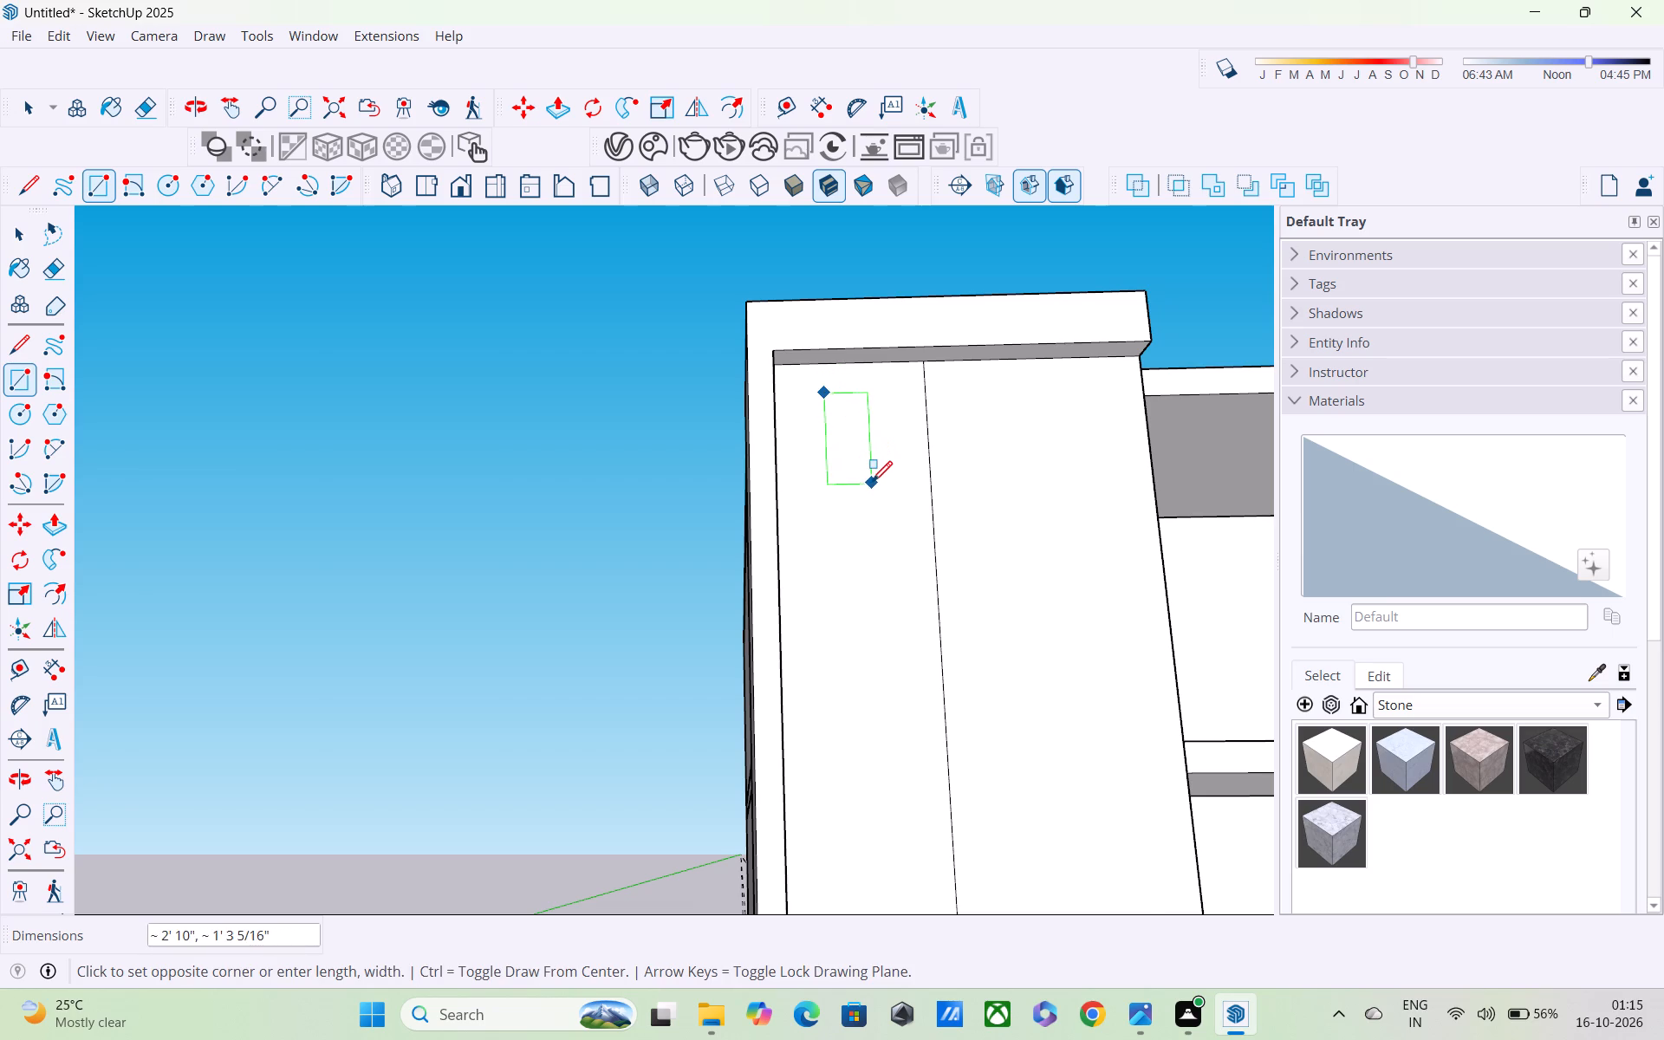
pyautogui.scroll(-3, 872, 484)
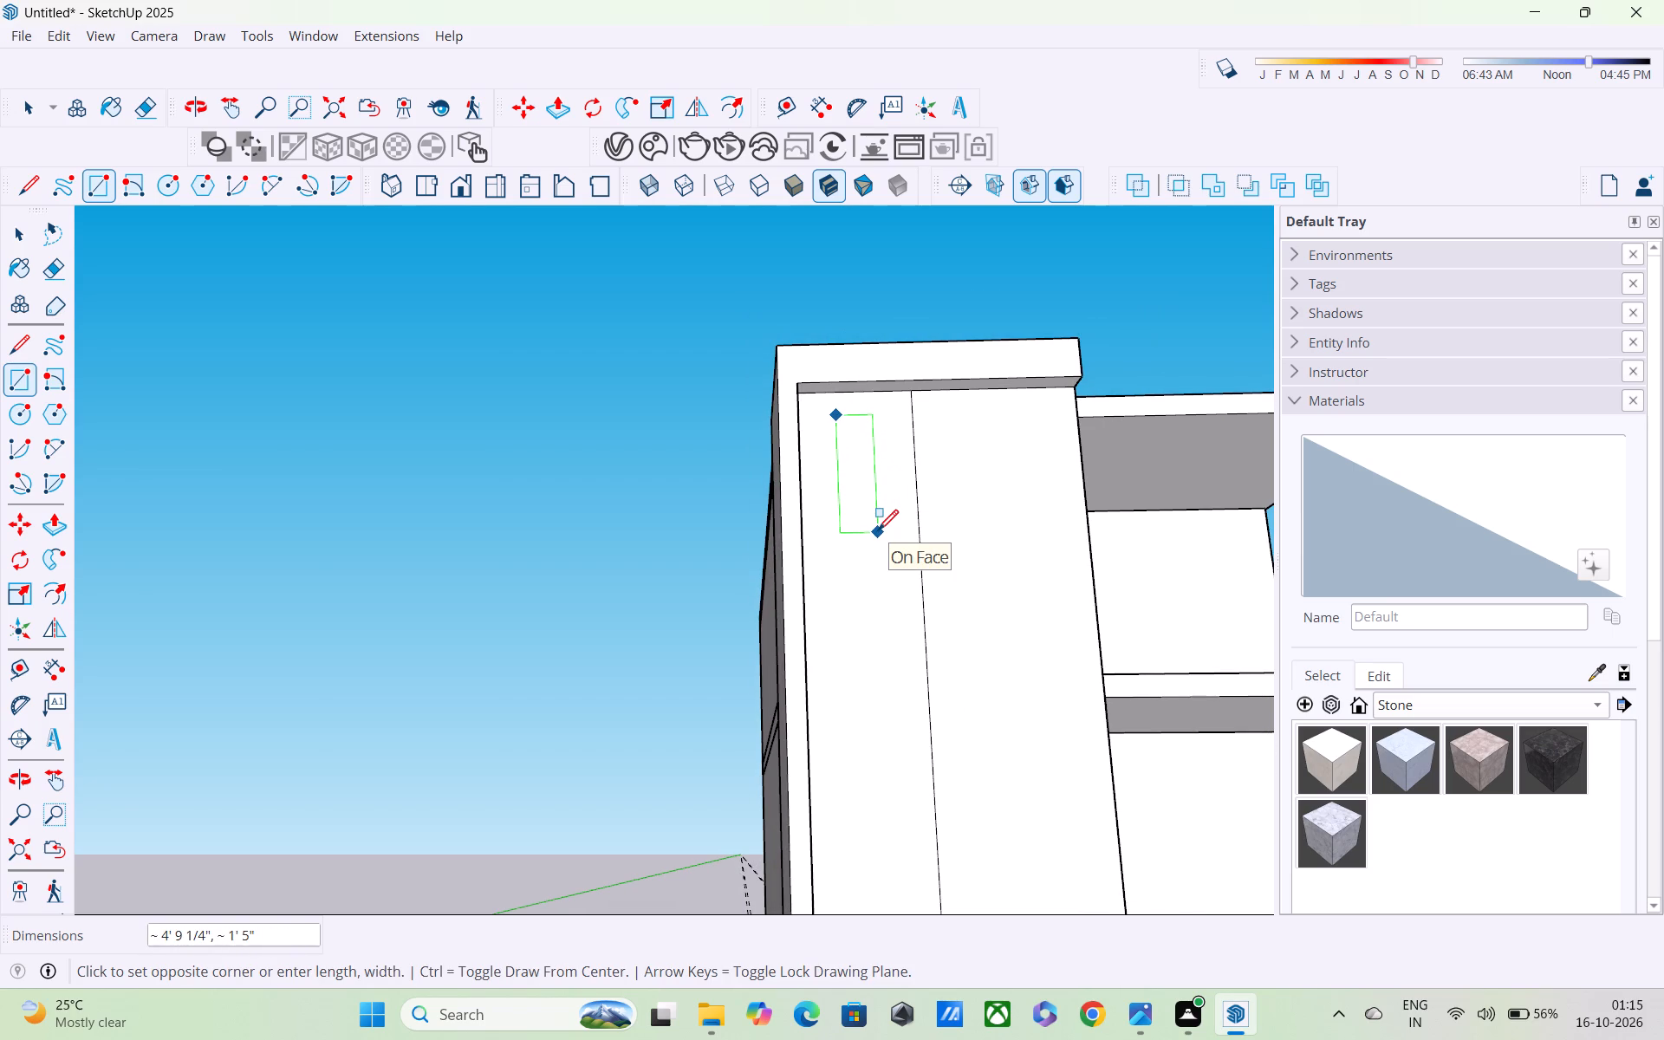
pyautogui.keyDown('shift'); pyautogui.moveTo(878, 531); pyautogui.dragTo(870, 289, button='middle'); pyautogui.keyUp('shift')
pyautogui.scroll(-4, 867, 335)
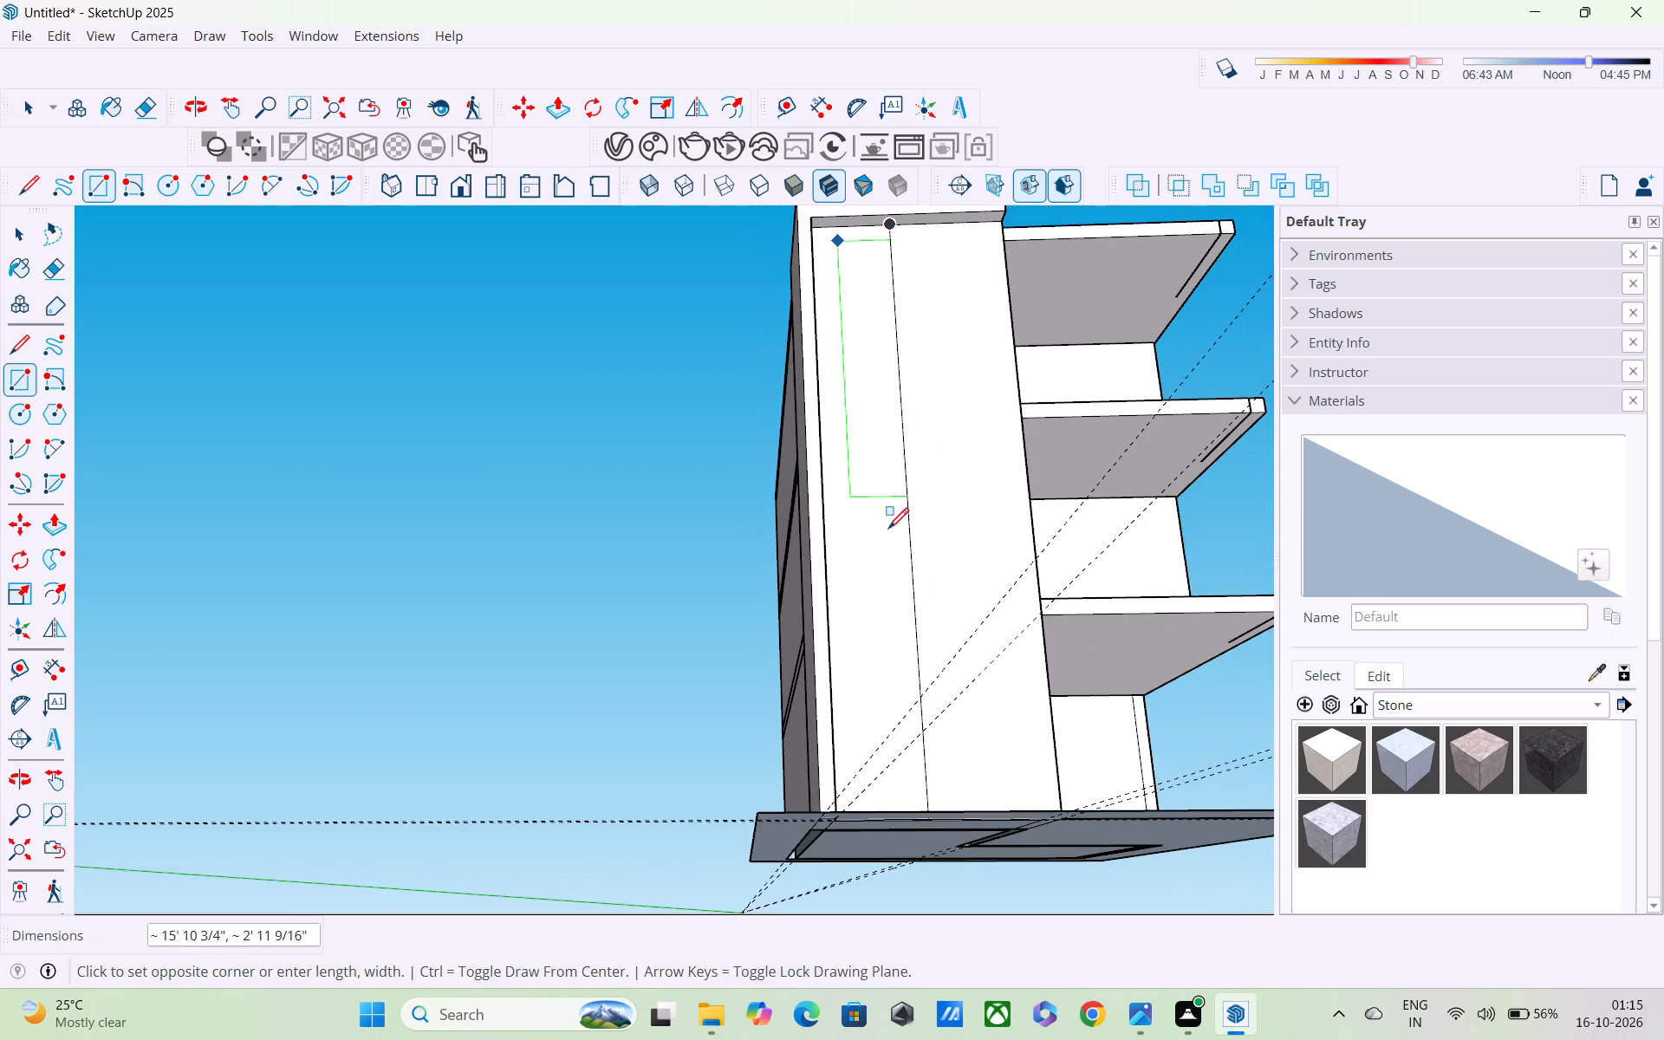
pyautogui.moveTo(884, 638); pyautogui.dragTo(866, 435, button='middle')
pyautogui.moveTo(869, 535); pyautogui.dragTo(873, 593, button='middle')
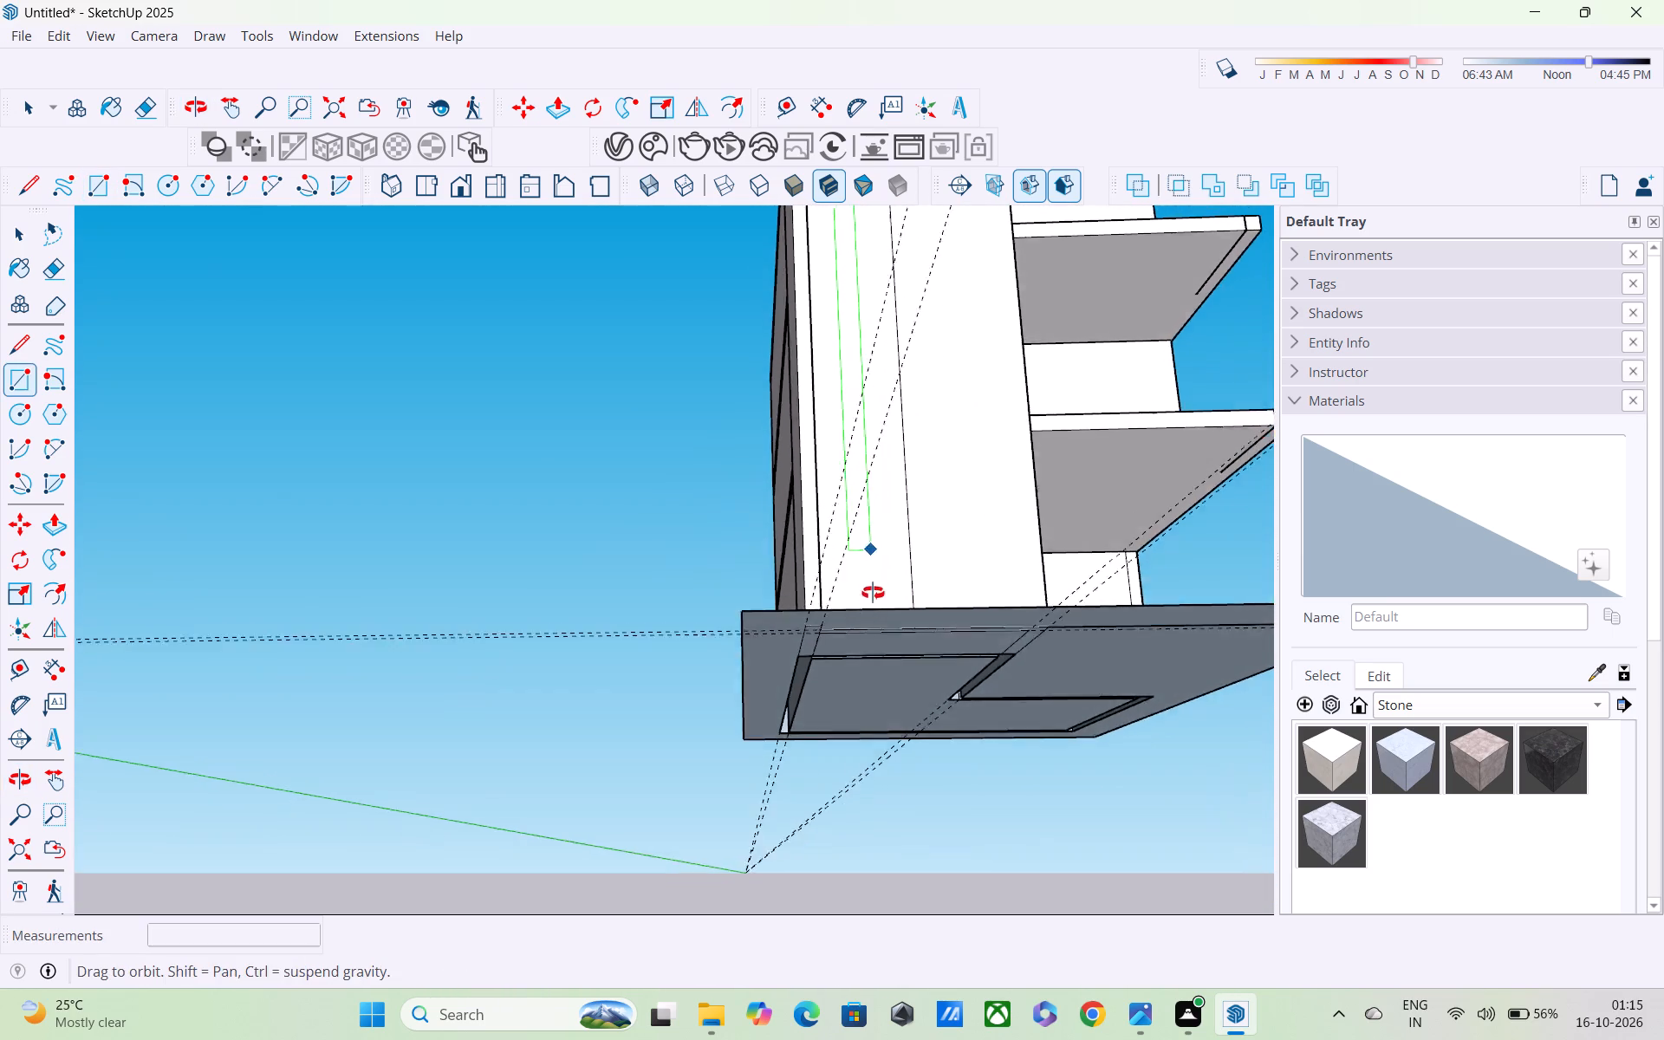
pyautogui.moveTo(873, 593); pyautogui.dragTo(881, 690, button='middle')
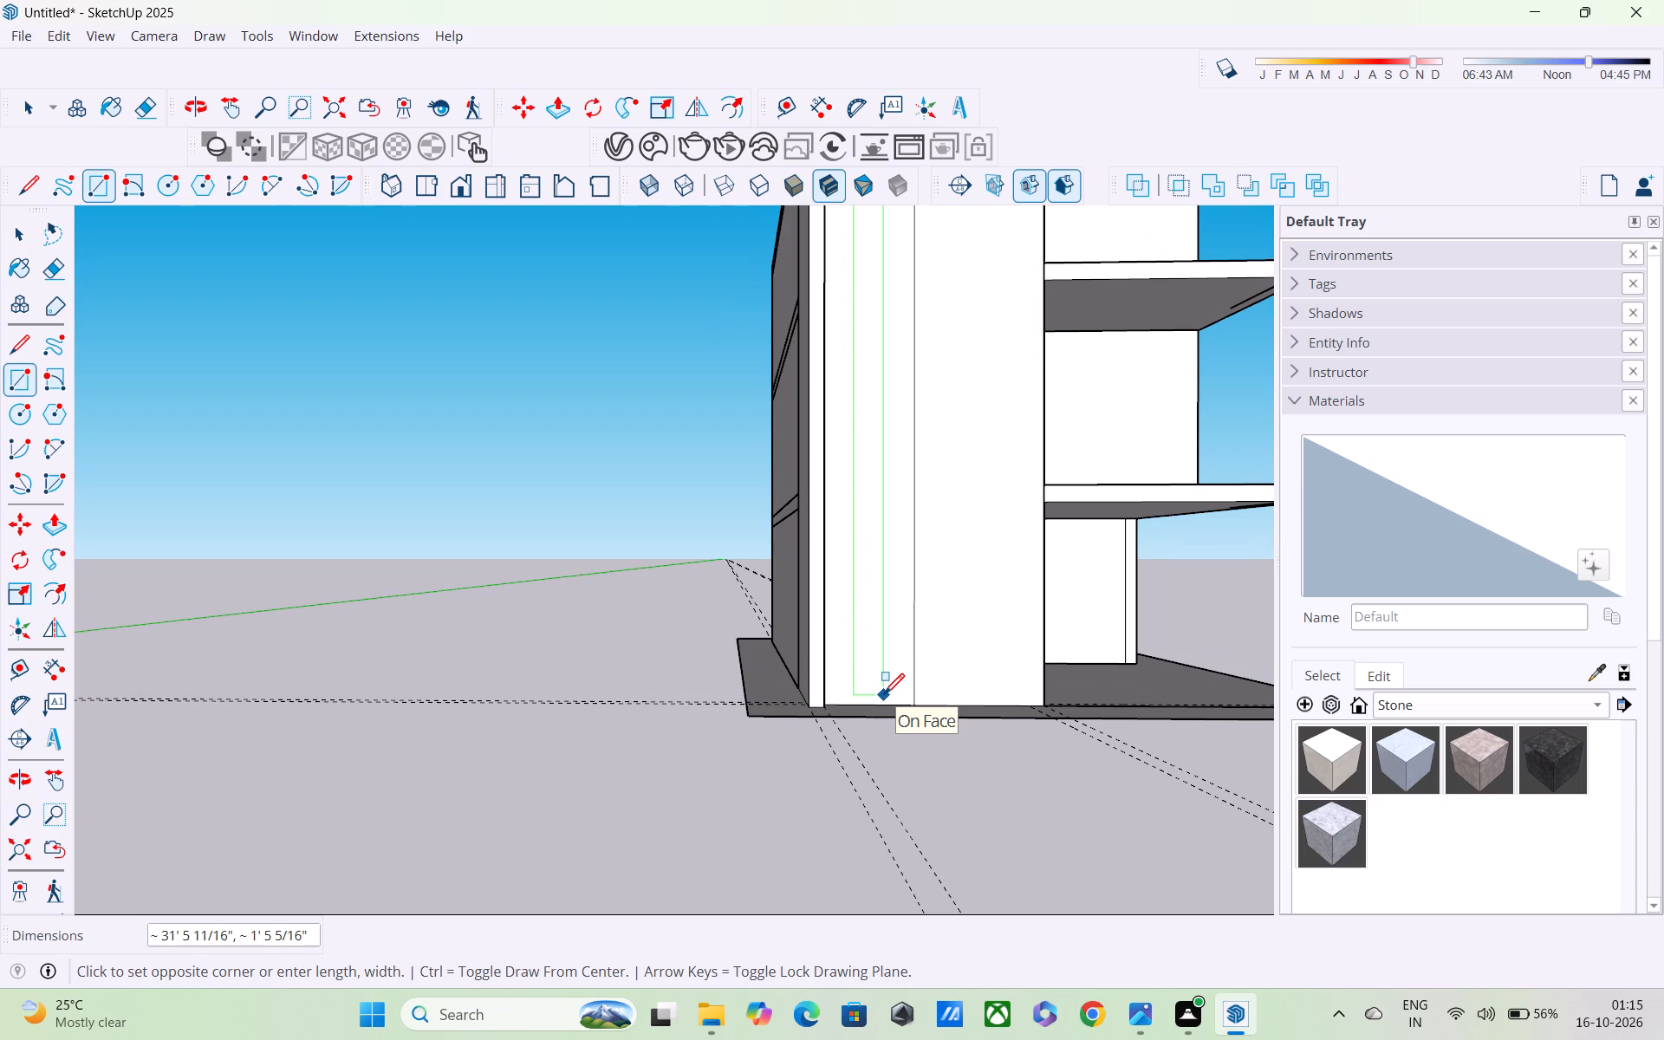
pyautogui.click(884, 689)
# Examine the narrow vertical rectangle inside the tower's inner panel from several distances and angles.
pyautogui.moveTo(884, 680); pyautogui.dragTo(884, 767, button='middle')
pyautogui.scroll(-5, 887, 644)
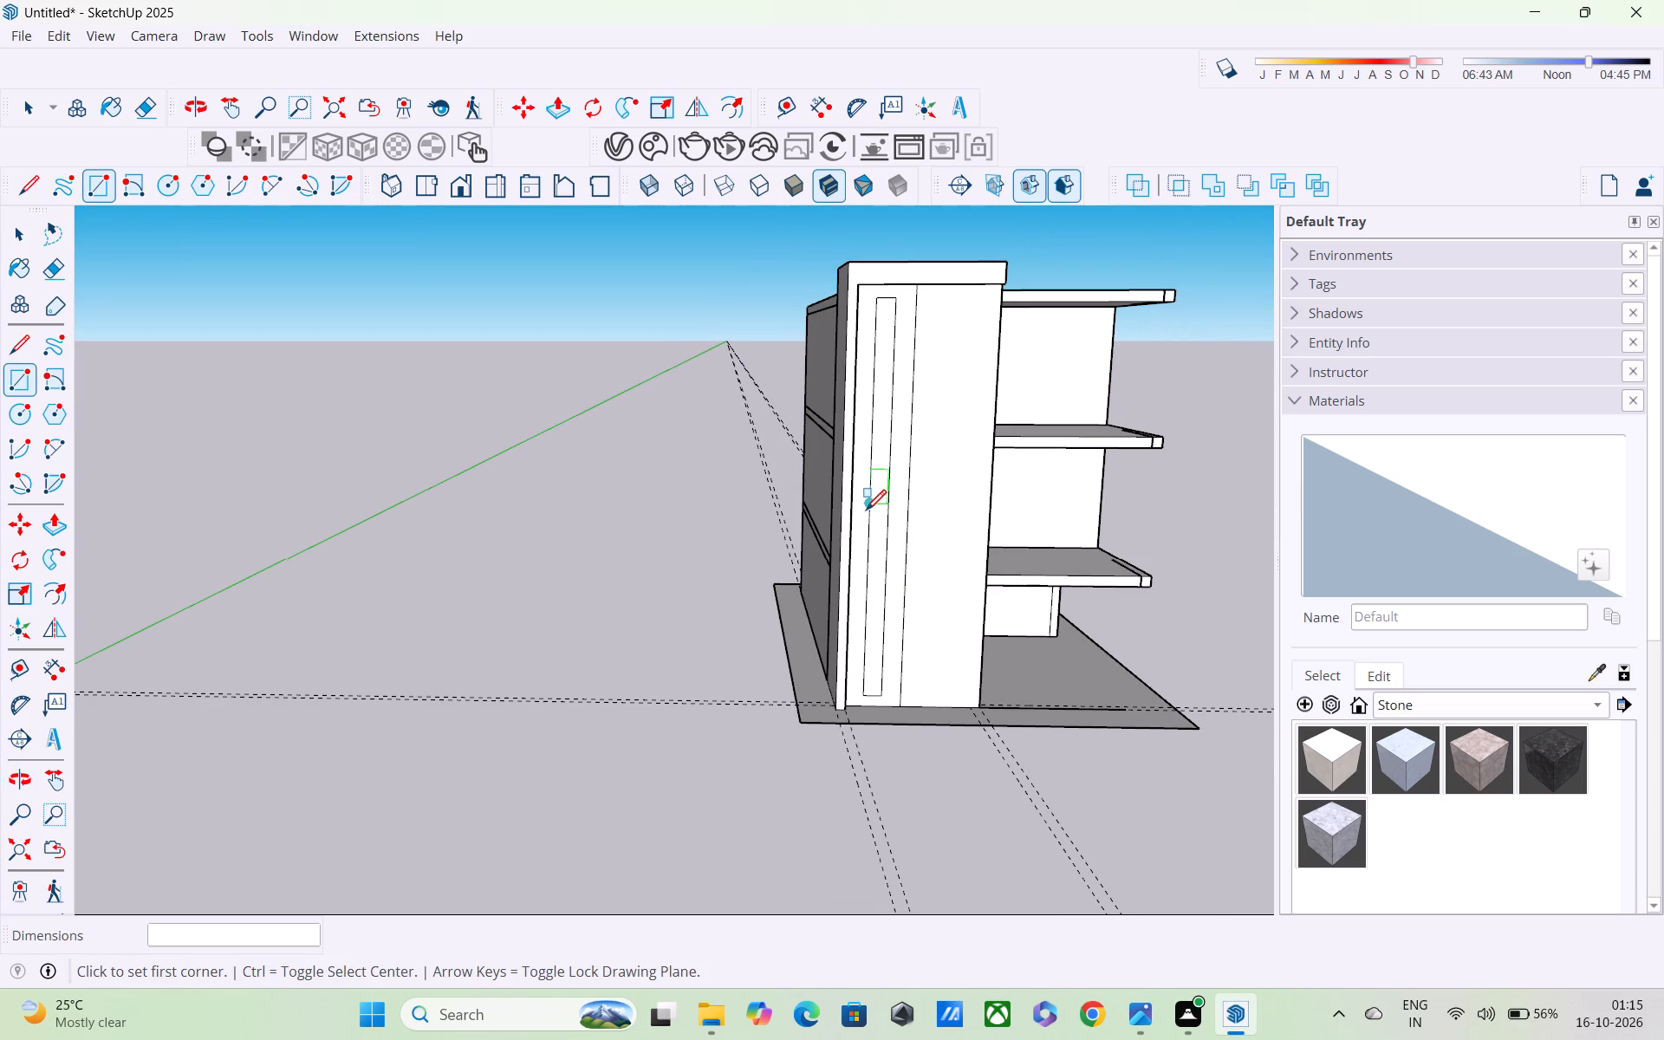
pyautogui.scroll(9, 845, 448)
pyautogui.scroll(4, 874, 364)
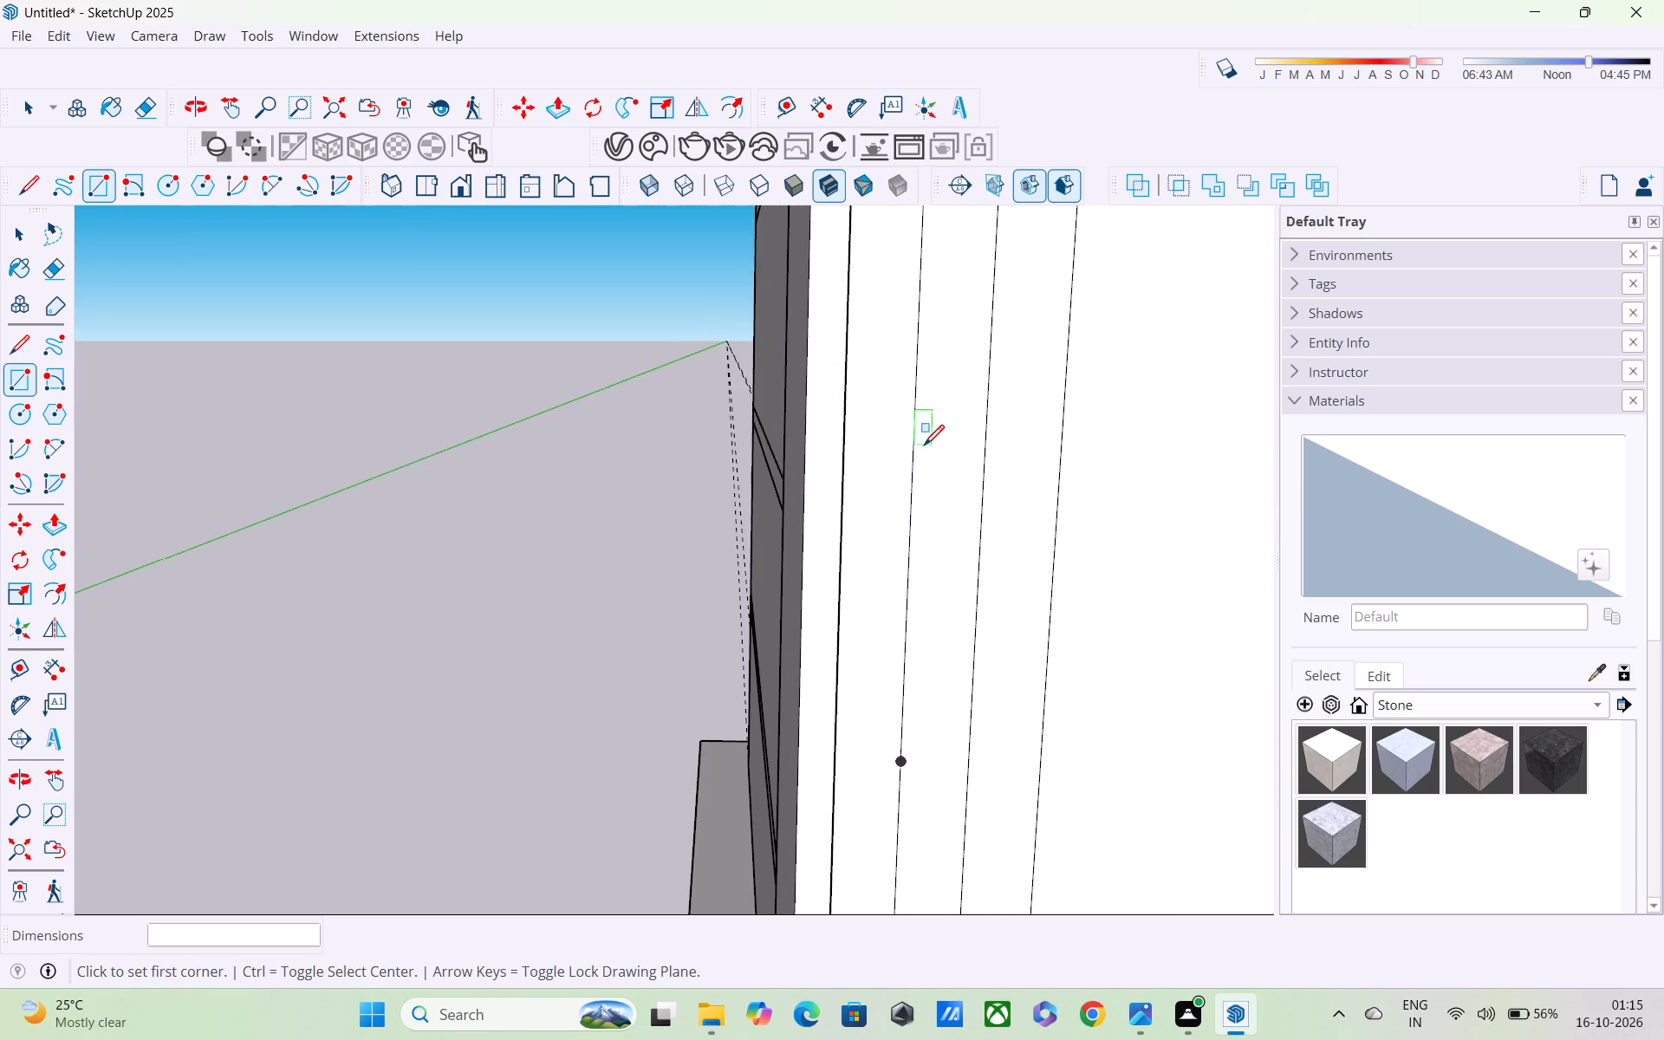
pyautogui.keyDown('shift'); pyautogui.moveTo(921, 448); pyautogui.dragTo(777, 388, button='middle'); pyautogui.keyUp('shift')
pyautogui.scroll(-7, 793, 404)
pyautogui.scroll(4, 832, 465)
pyautogui.scroll(-5, 826, 478)
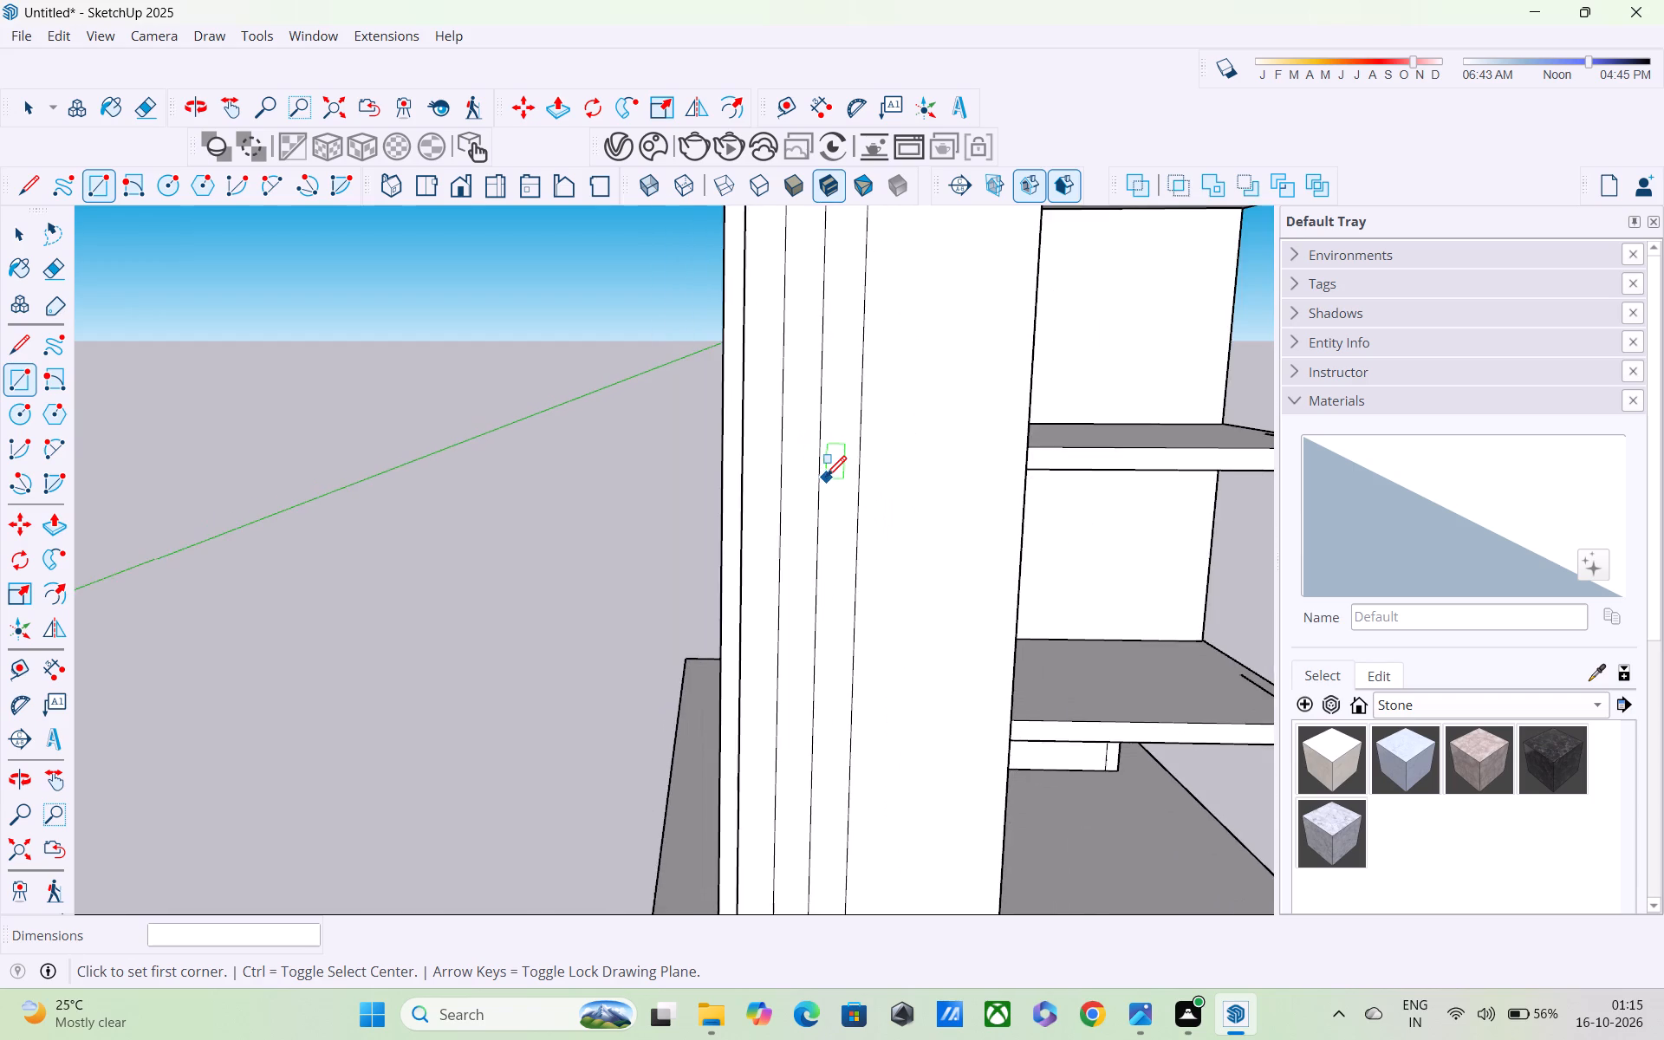
pyautogui.scroll(-4, 824, 478)
pyautogui.scroll(2, 823, 479)
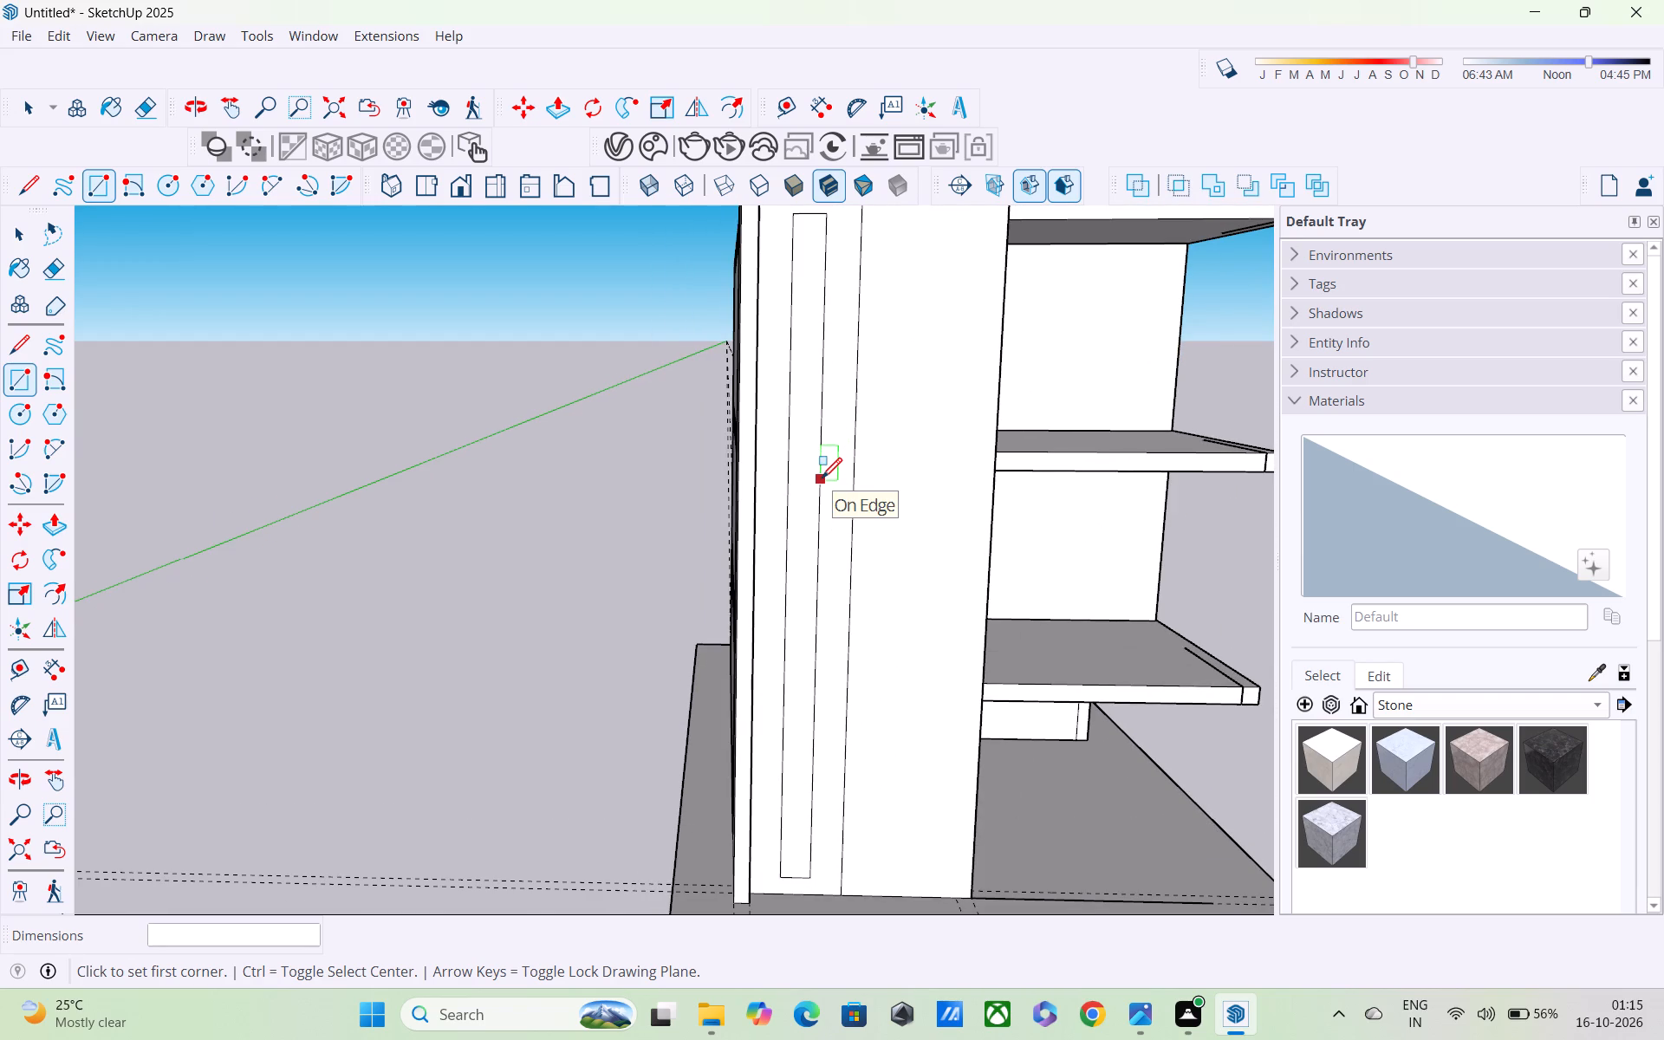
pyautogui.moveTo(812, 504); pyautogui.dragTo(789, 500, button='middle')
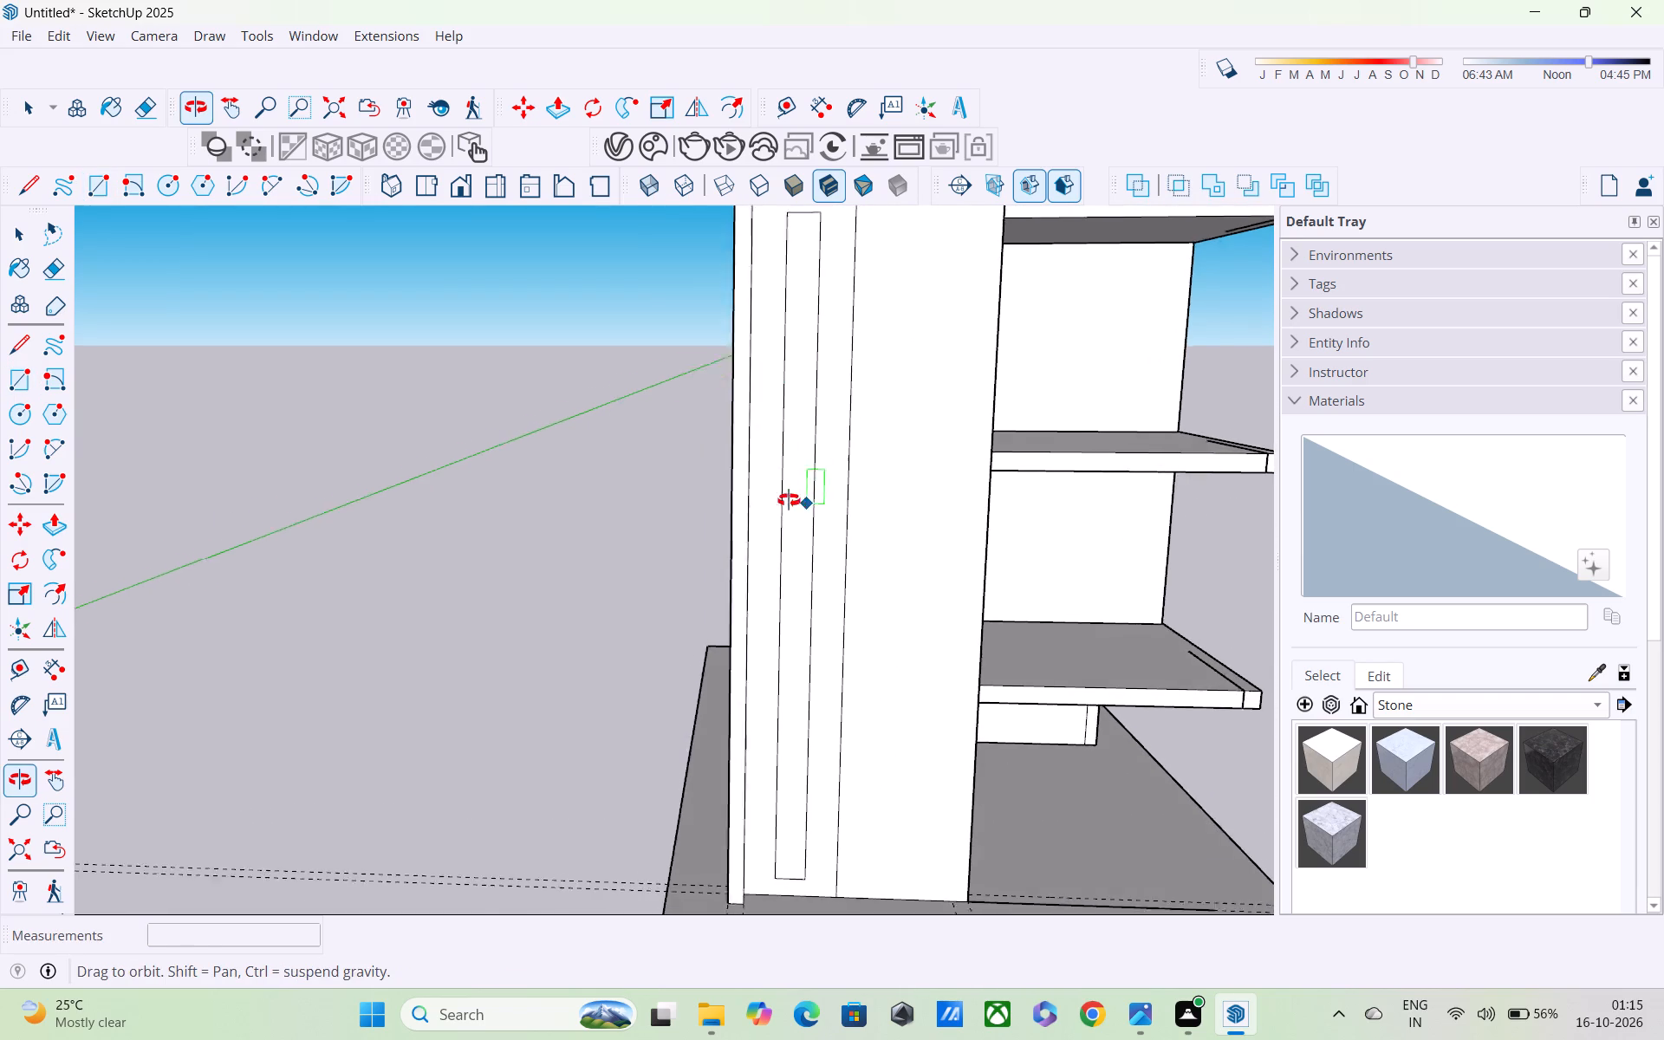
pyautogui.moveTo(789, 500); pyautogui.dragTo(744, 474, button='middle')
pyautogui.scroll(2, 770, 502)
# Draw two closely spaced horizontal lines, each about 1' 5" long, across the upper part of the narrow vertical rectangle.
pyautogui.press('space')
pyautogui.press('l')
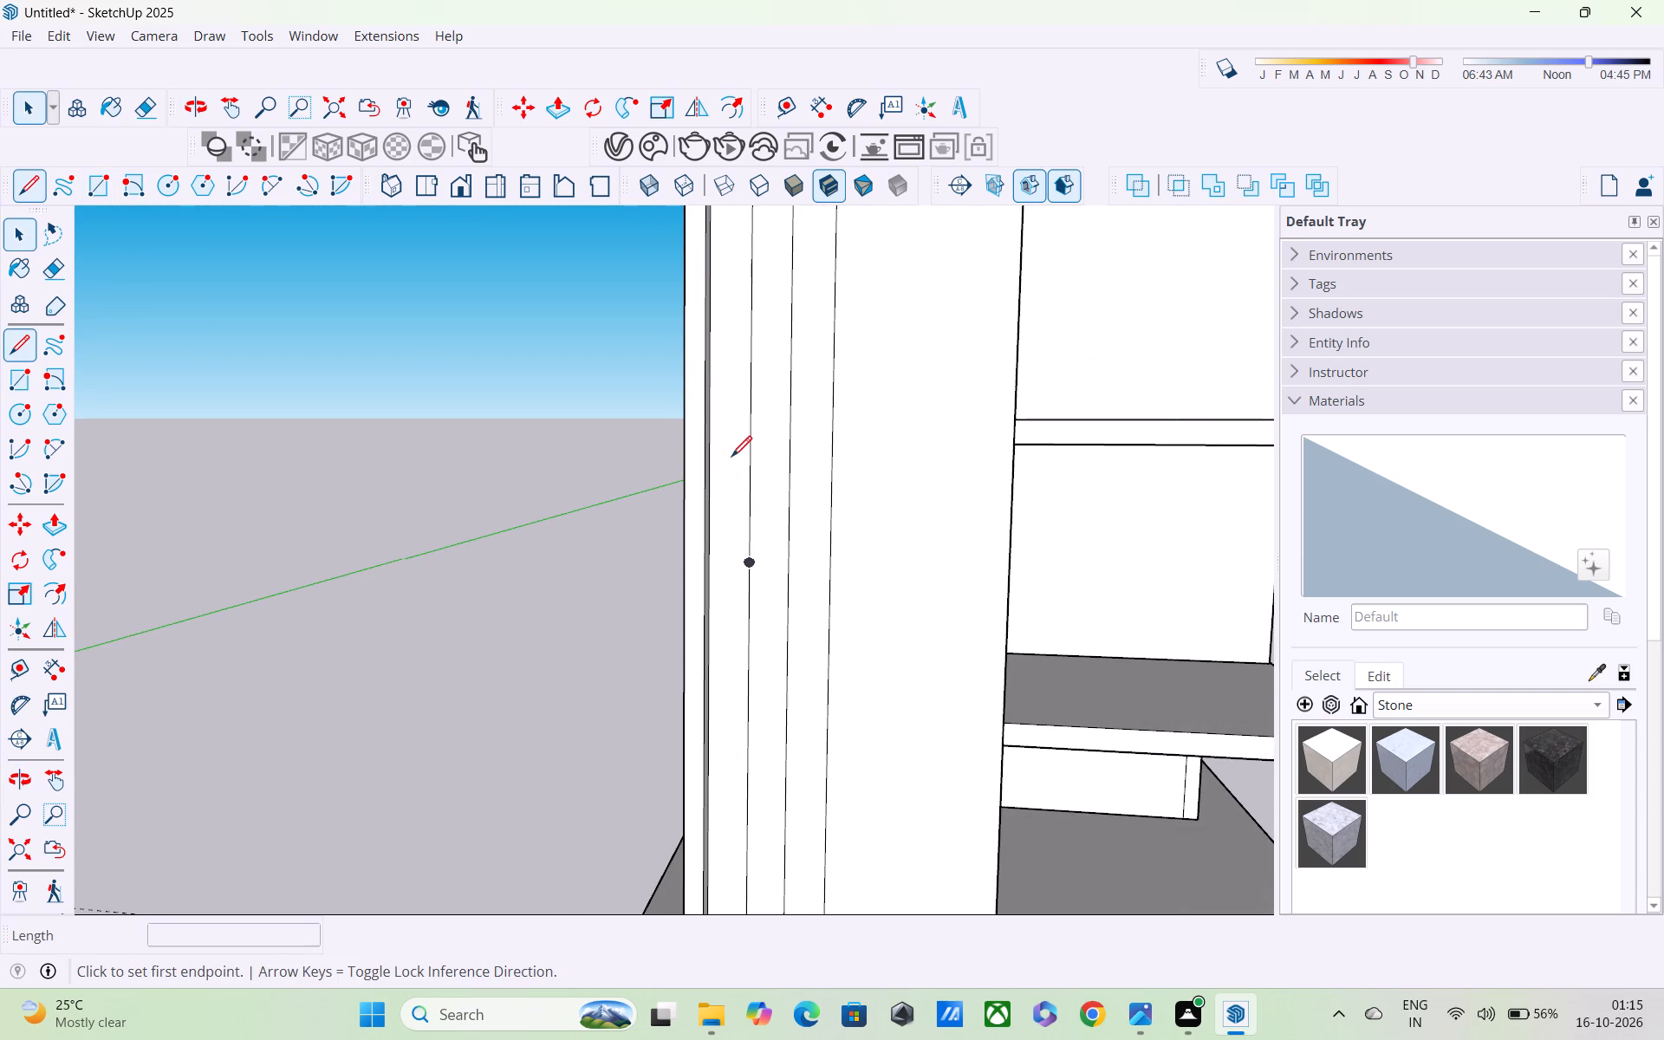
pyautogui.scroll(2, 733, 454)
pyautogui.scroll(-4, 733, 454)
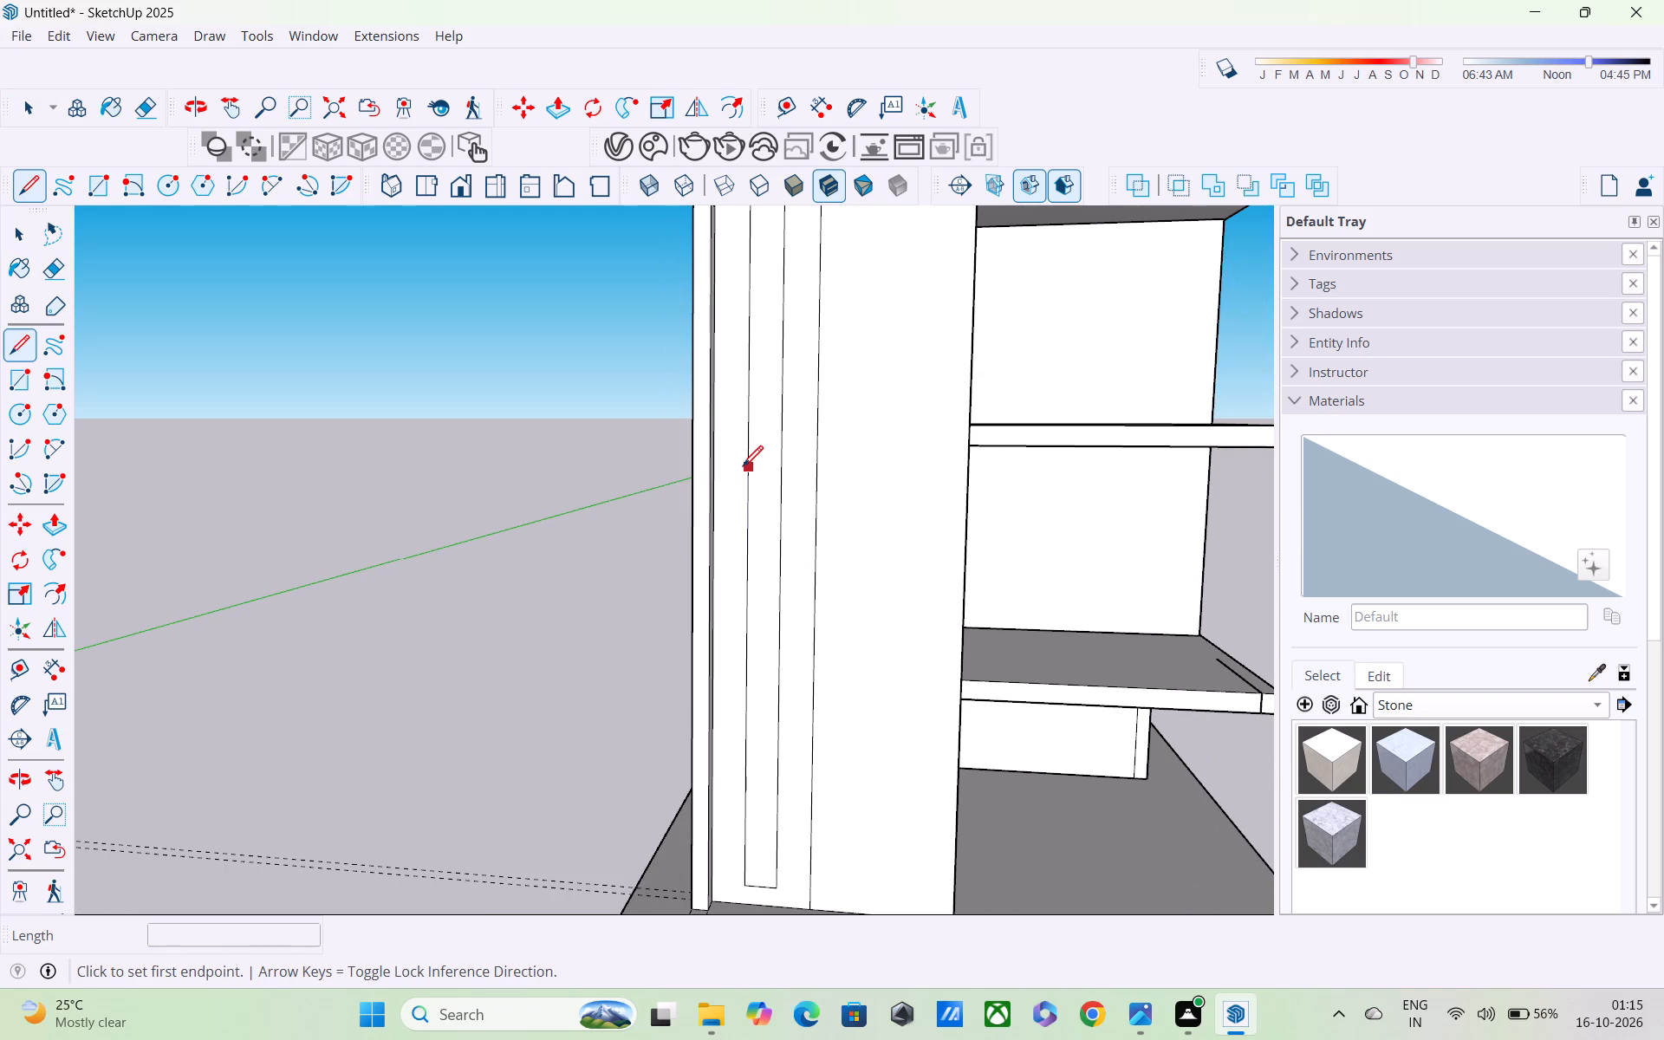
pyautogui.keyDown('shift'); pyautogui.moveTo(774, 530); pyautogui.dragTo(784, 594, button='middle'); pyautogui.keyUp('shift')
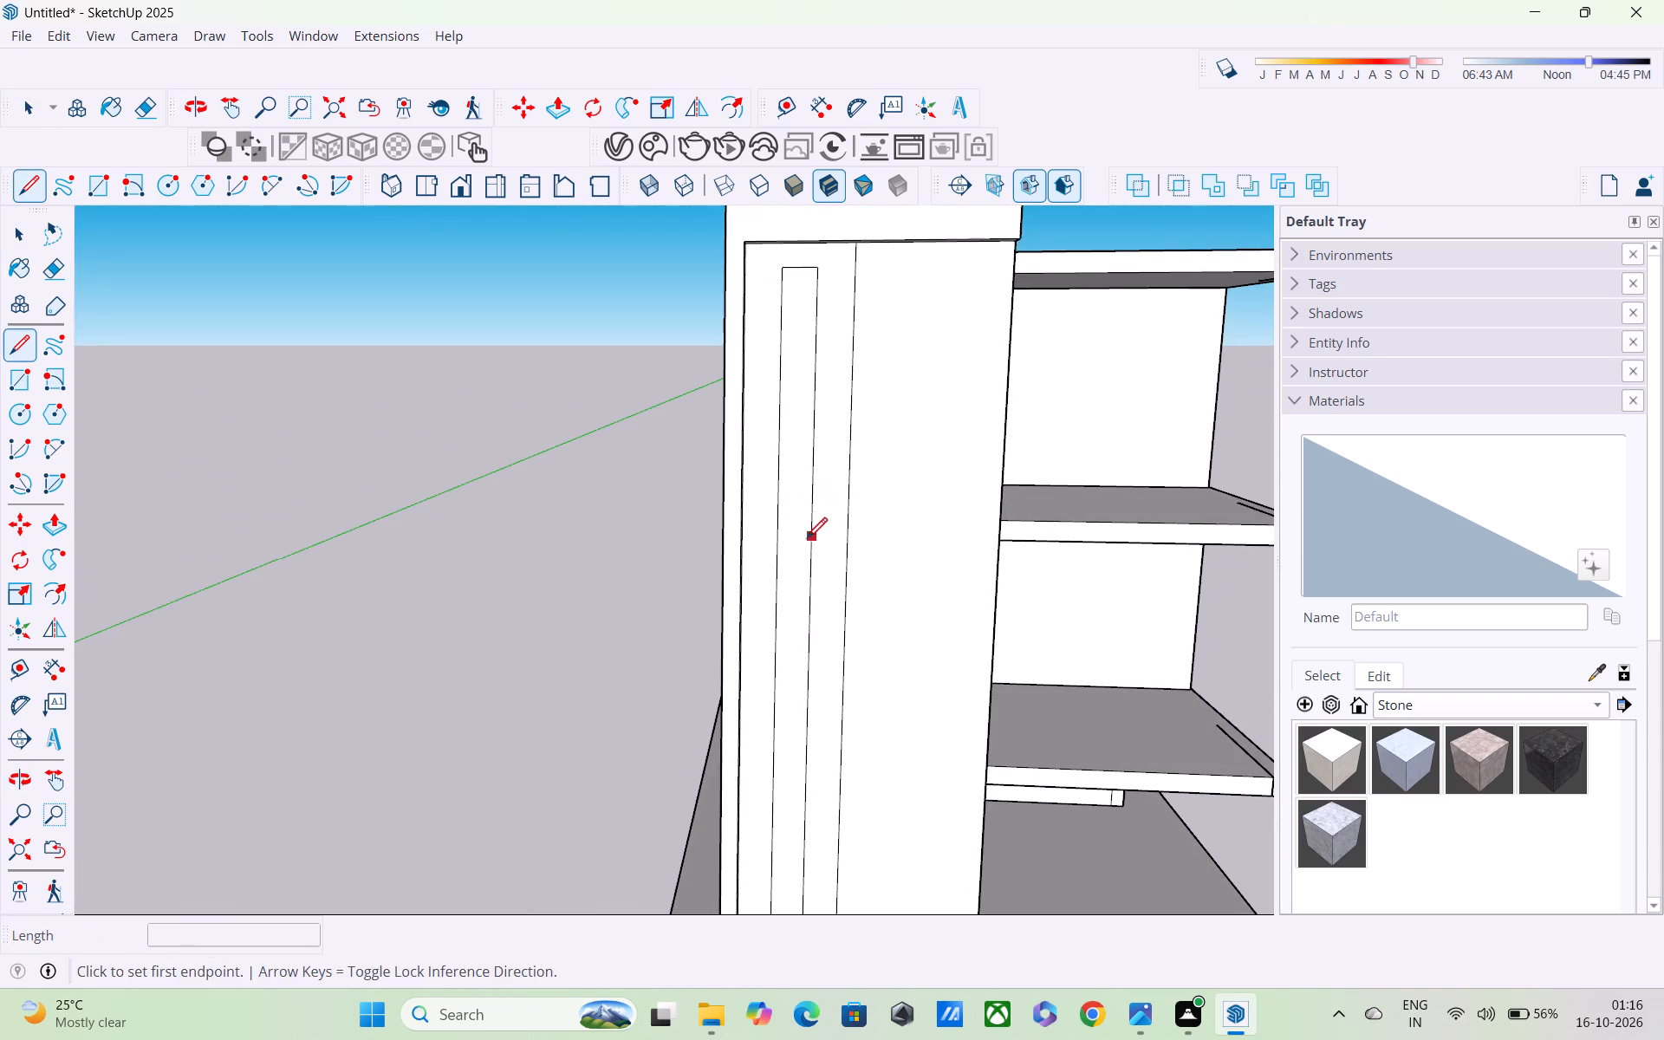
pyautogui.keyDown('shift'); pyautogui.moveTo(807, 540); pyautogui.dragTo(790, 614, button='middle'); pyautogui.keyUp('shift')
pyautogui.keyDown('shift'); pyautogui.moveTo(790, 592); pyautogui.dragTo(800, 491, button='middle'); pyautogui.keyUp('shift')
pyautogui.scroll(2, 797, 486)
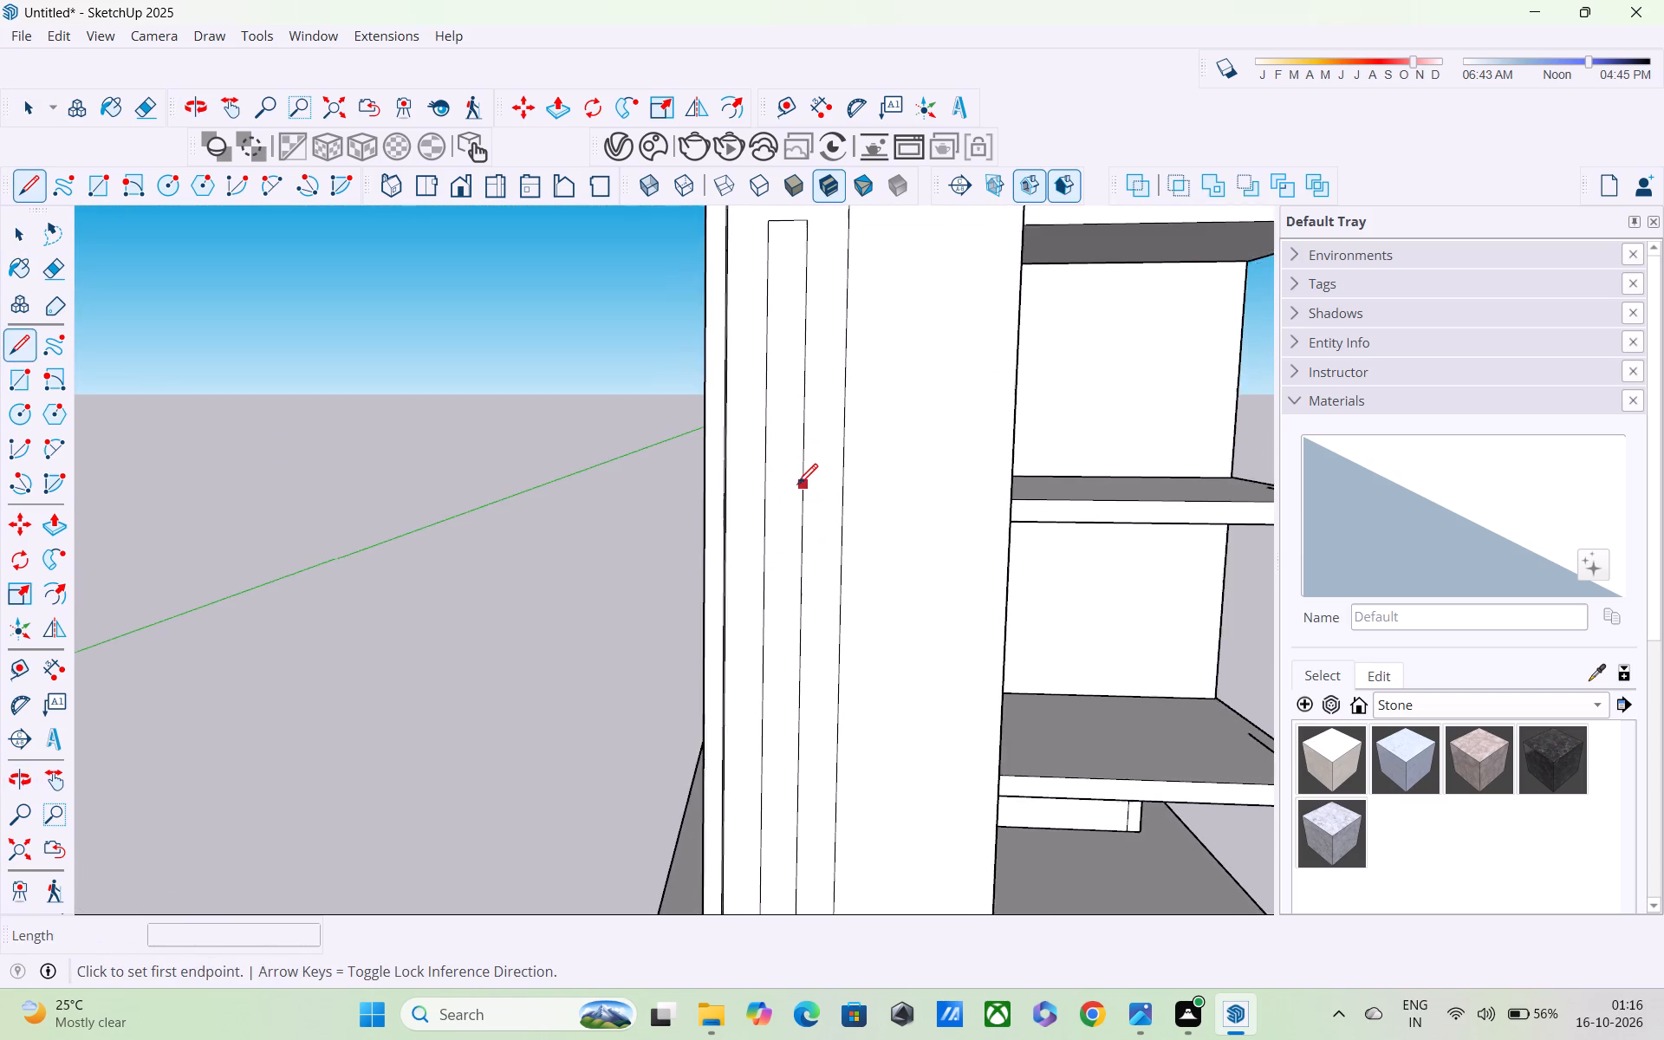
pyautogui.scroll(1, 797, 486)
pyautogui.scroll(-3, 773, 406)
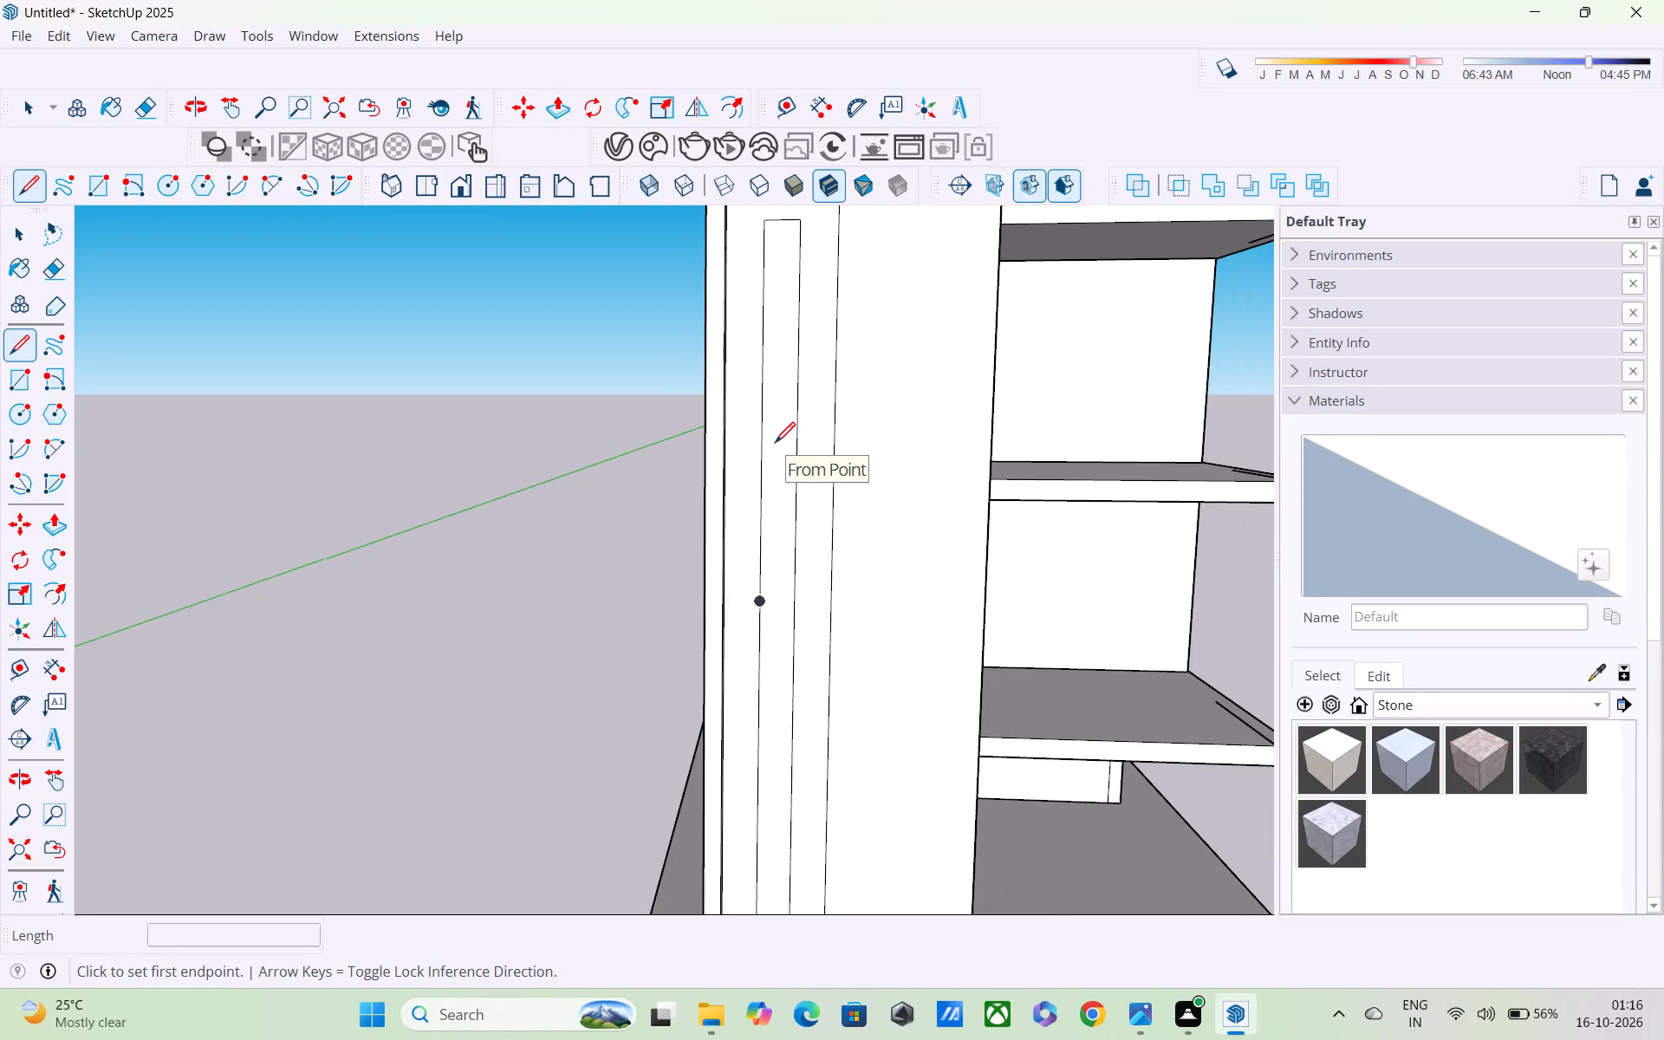
pyautogui.keyDown('shift'); pyautogui.moveTo(779, 462); pyautogui.dragTo(790, 516, button='middle'); pyautogui.keyUp('shift')
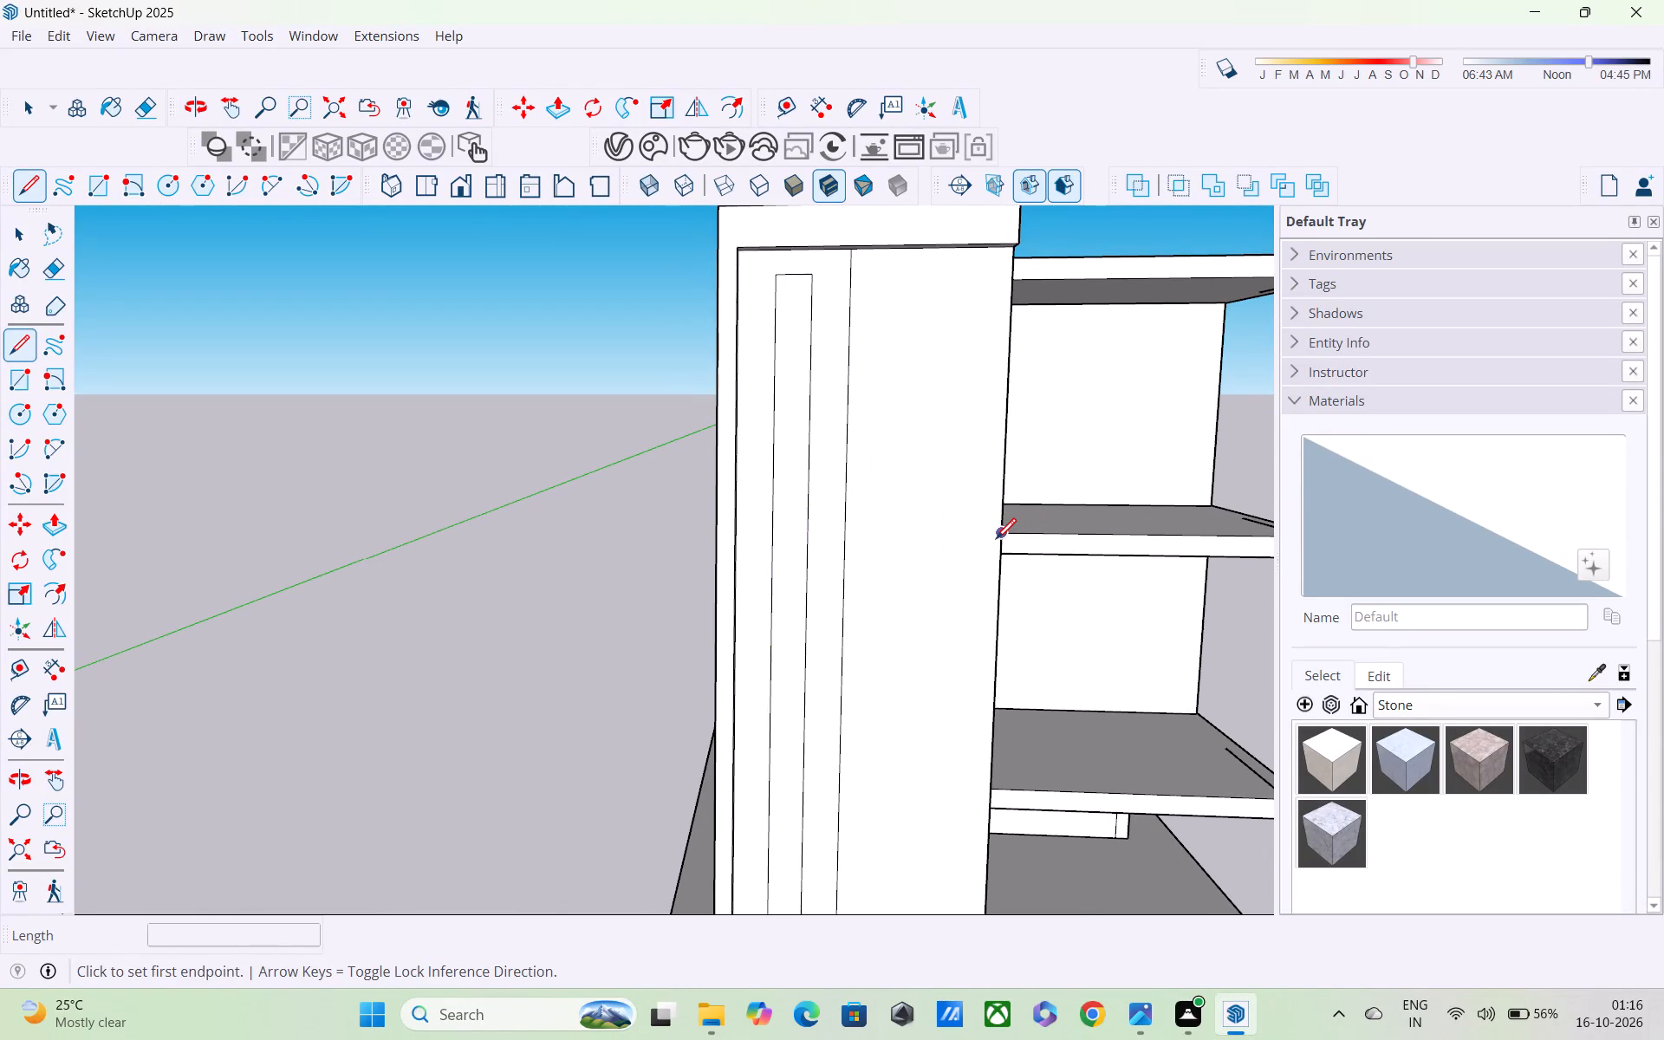
pyautogui.click(773, 488)
pyautogui.click(803, 492)
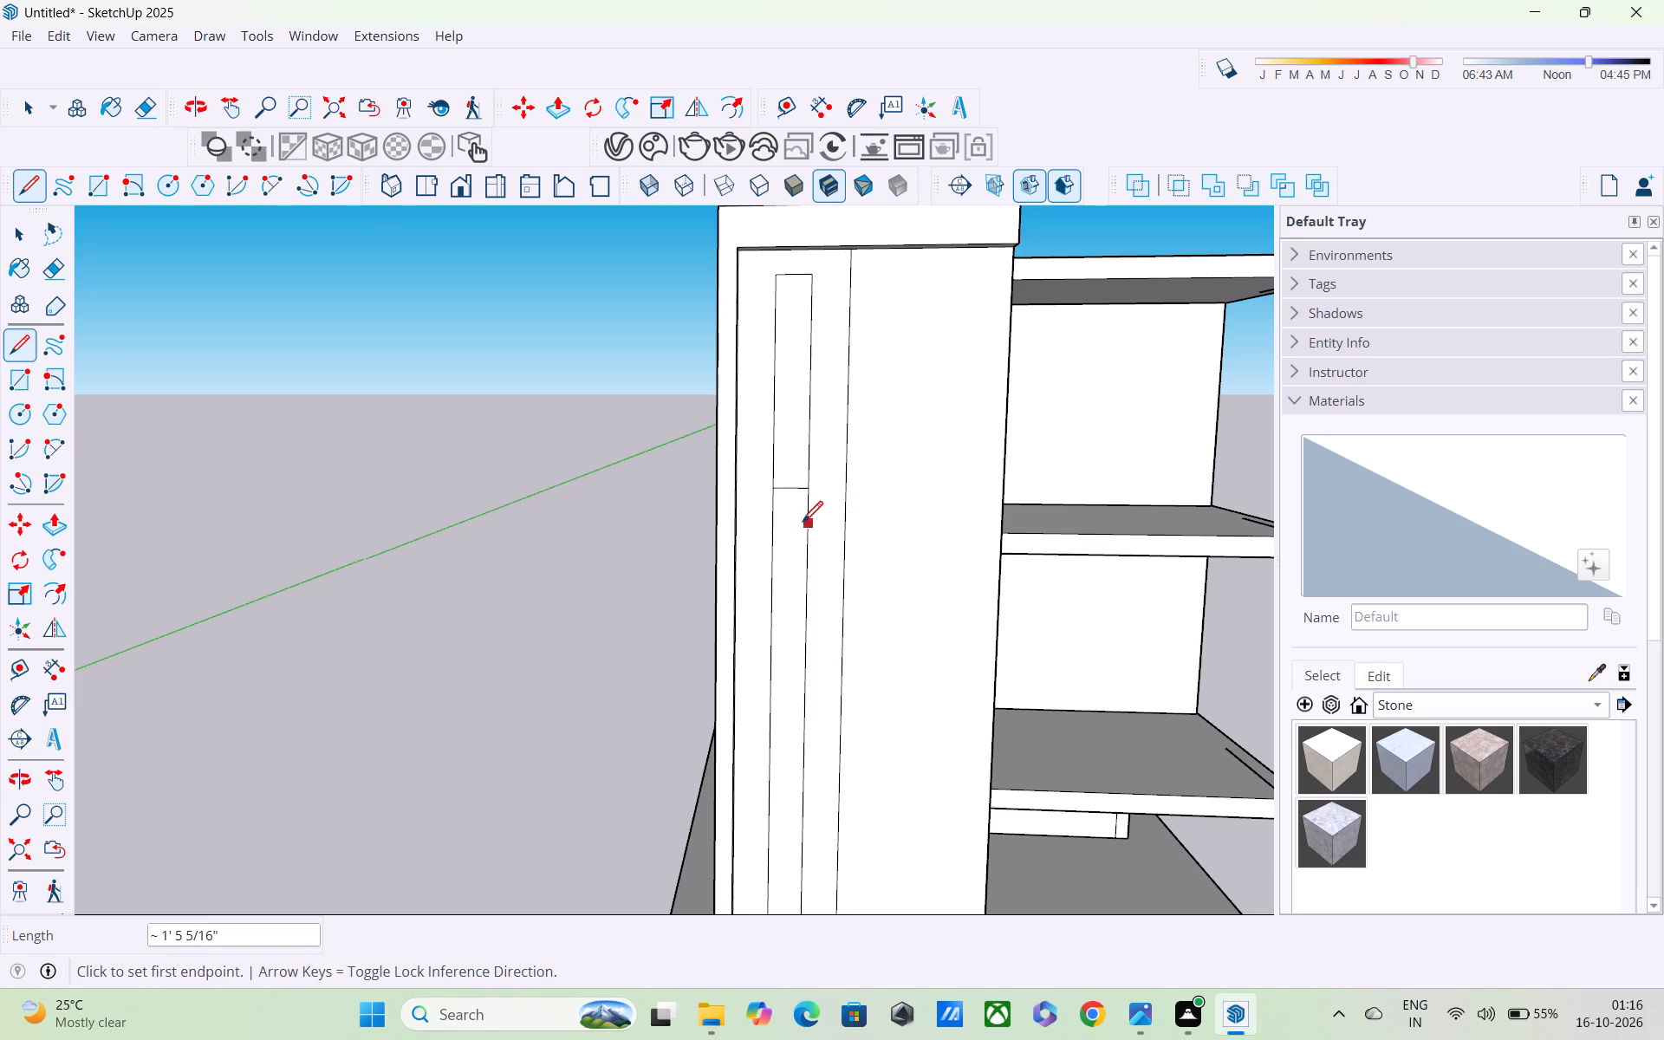
pyautogui.click(808, 521)
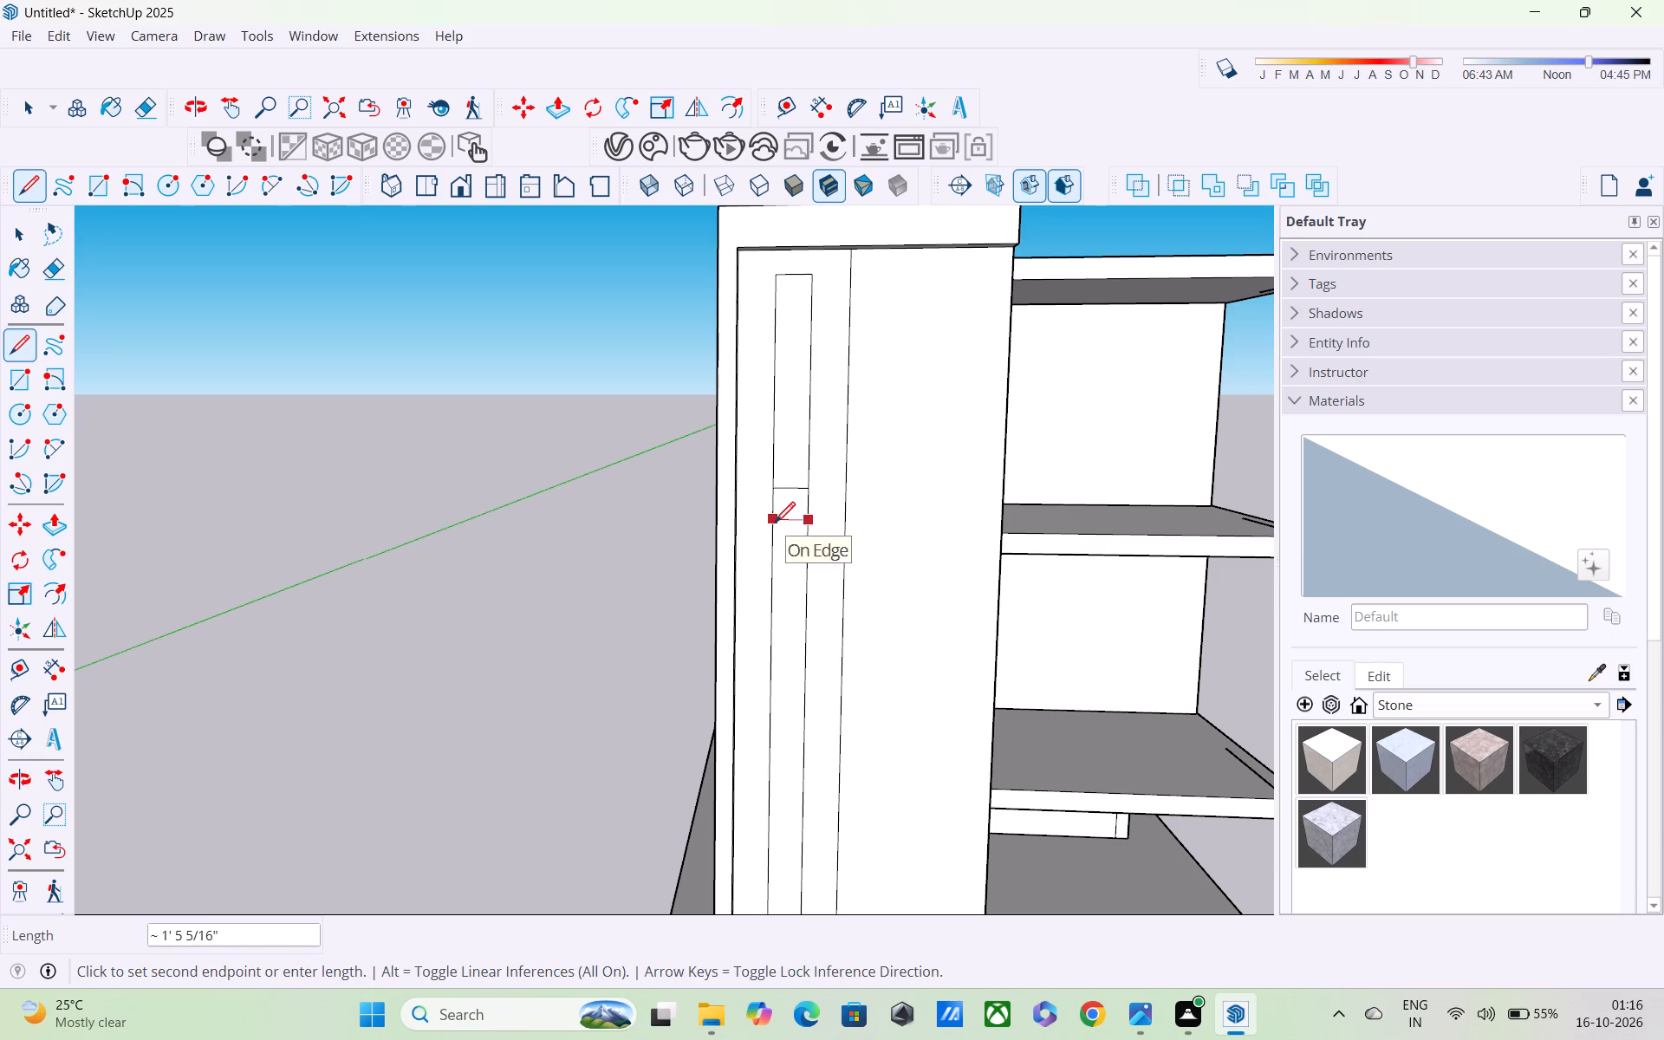
pyautogui.click(775, 524)
# Draw a horizontal line about 1' 5" long across the lower part of the narrow vertical rectangle, near the lowest balcony slab's level.
pyautogui.keyDown('shift'); pyautogui.moveTo(806, 573); pyautogui.dragTo(839, 404, button='middle'); pyautogui.keyUp('shift')
pyautogui.scroll(-3, 848, 426)
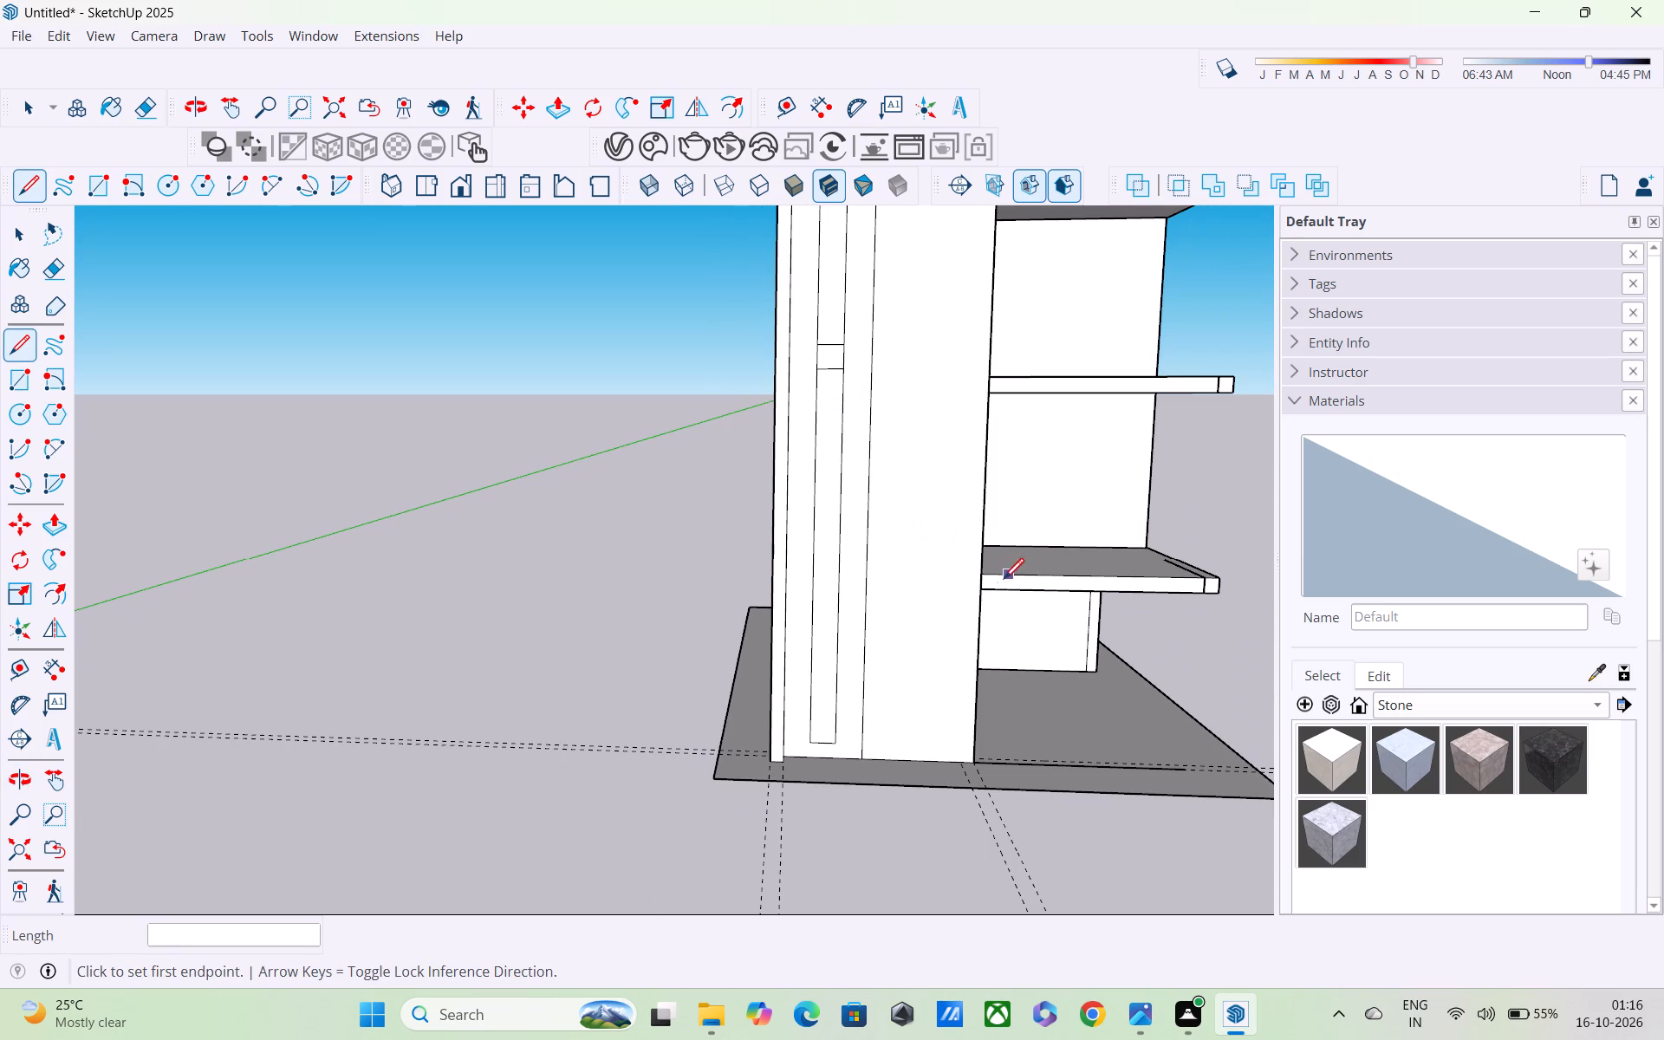
pyautogui.click(835, 544)
pyautogui.click(809, 544)
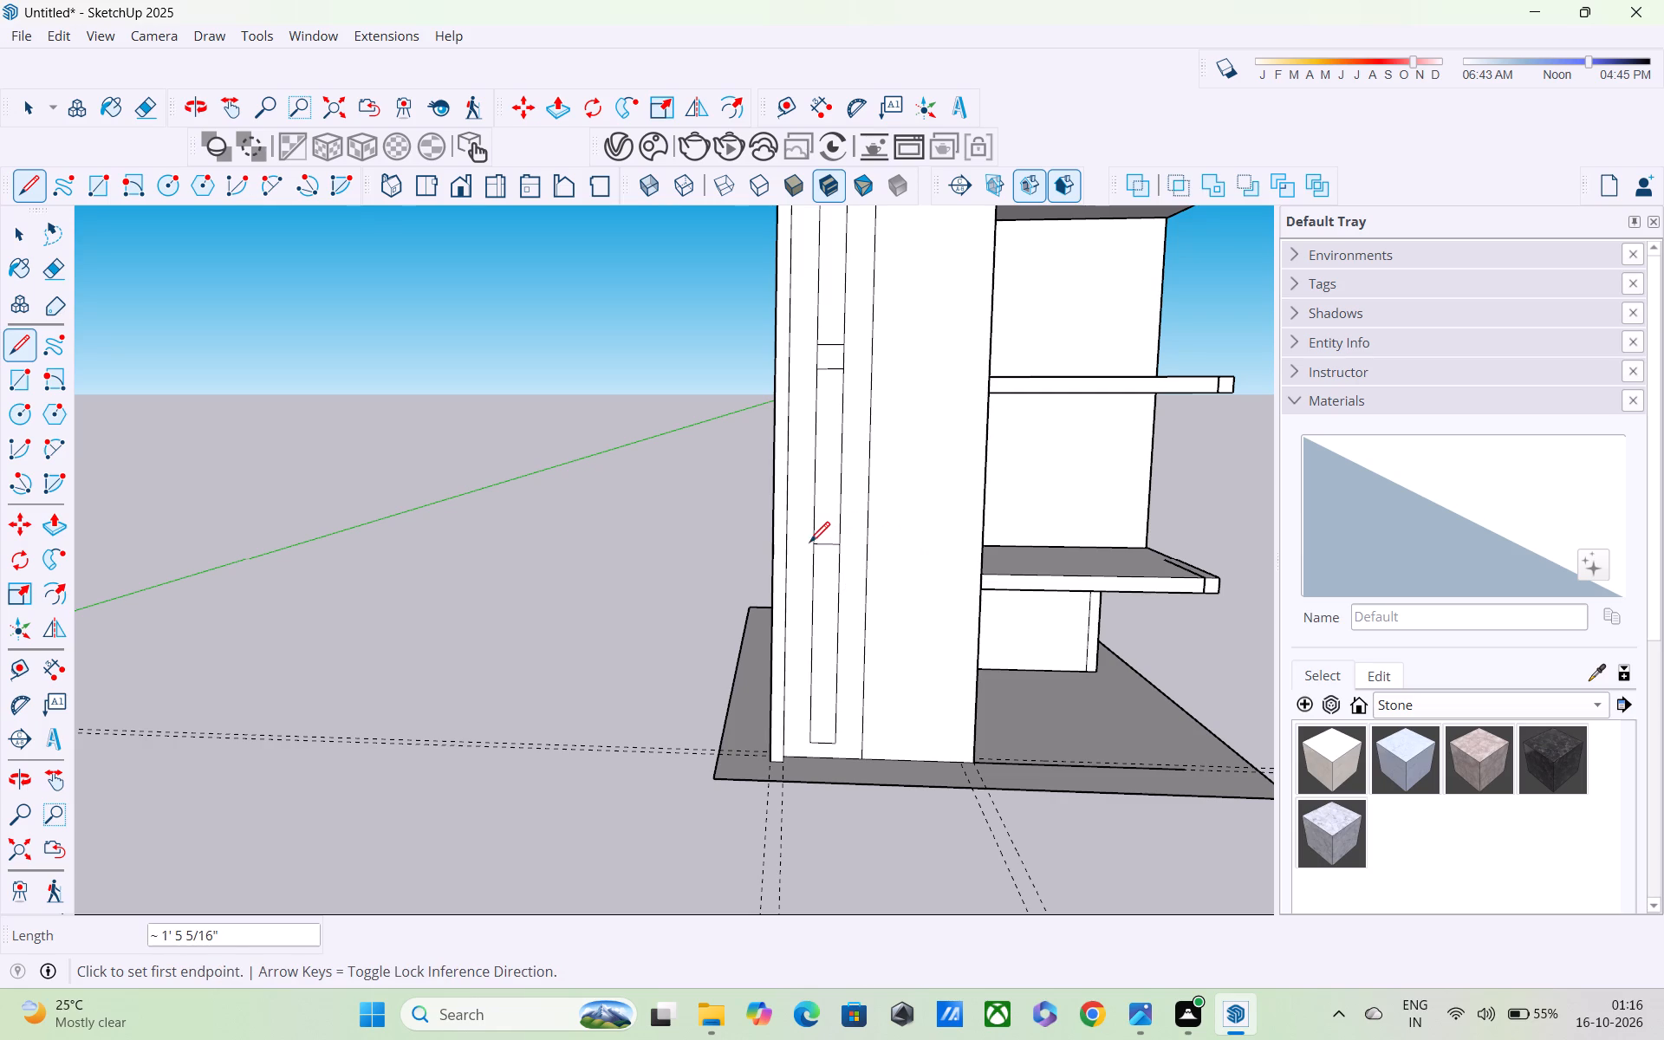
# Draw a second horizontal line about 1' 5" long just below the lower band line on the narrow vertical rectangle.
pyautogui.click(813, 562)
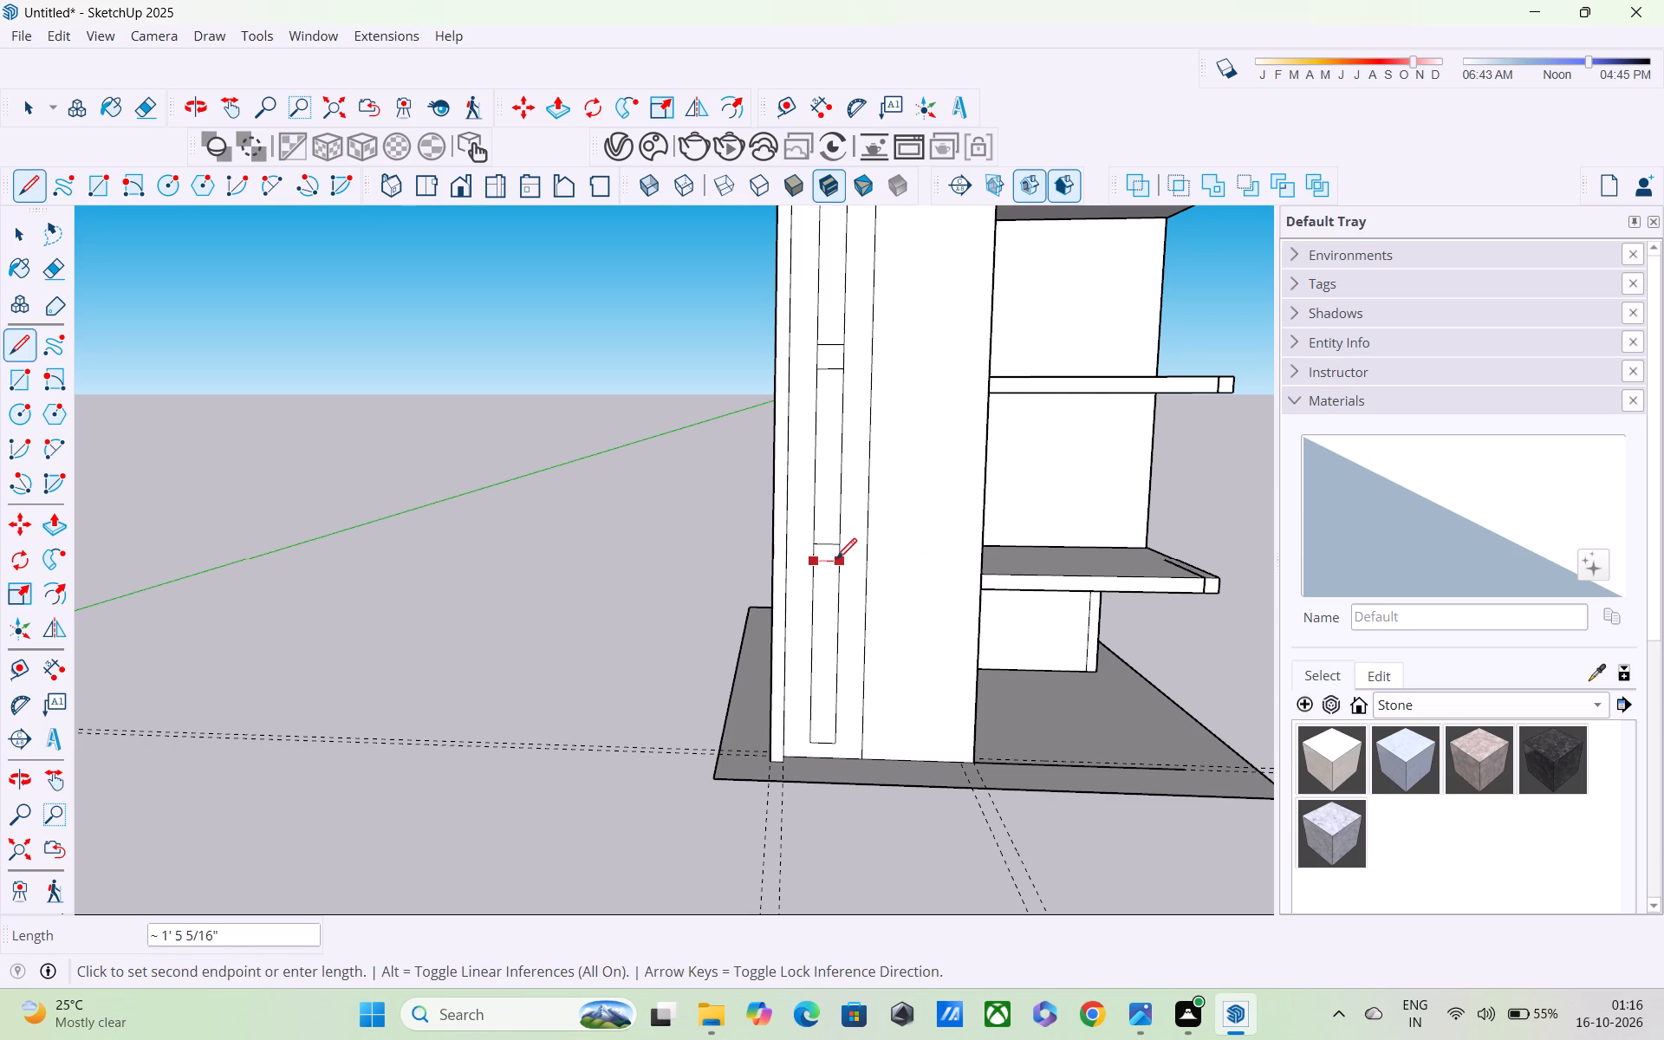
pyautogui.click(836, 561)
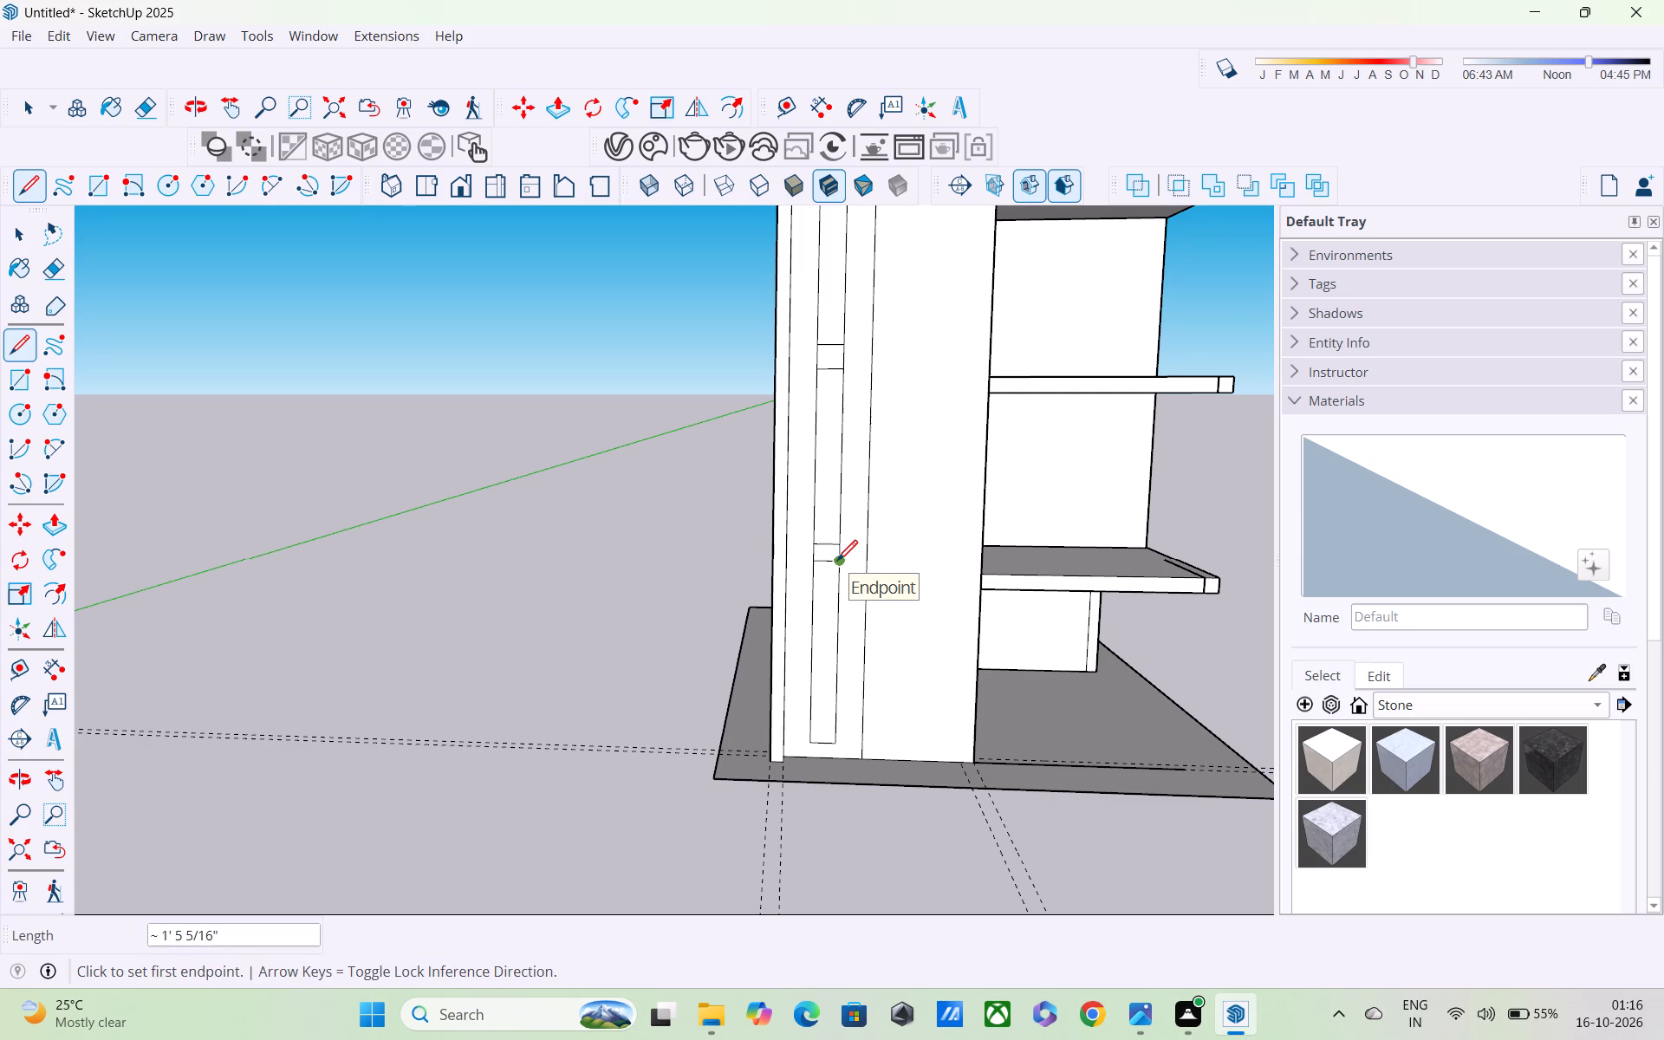
# Examine the banded facade strip and the whole building from several distances and angles.
pyautogui.scroll(-2, 837, 562)
pyautogui.moveTo(837, 562); pyautogui.dragTo(845, 498, button='middle')
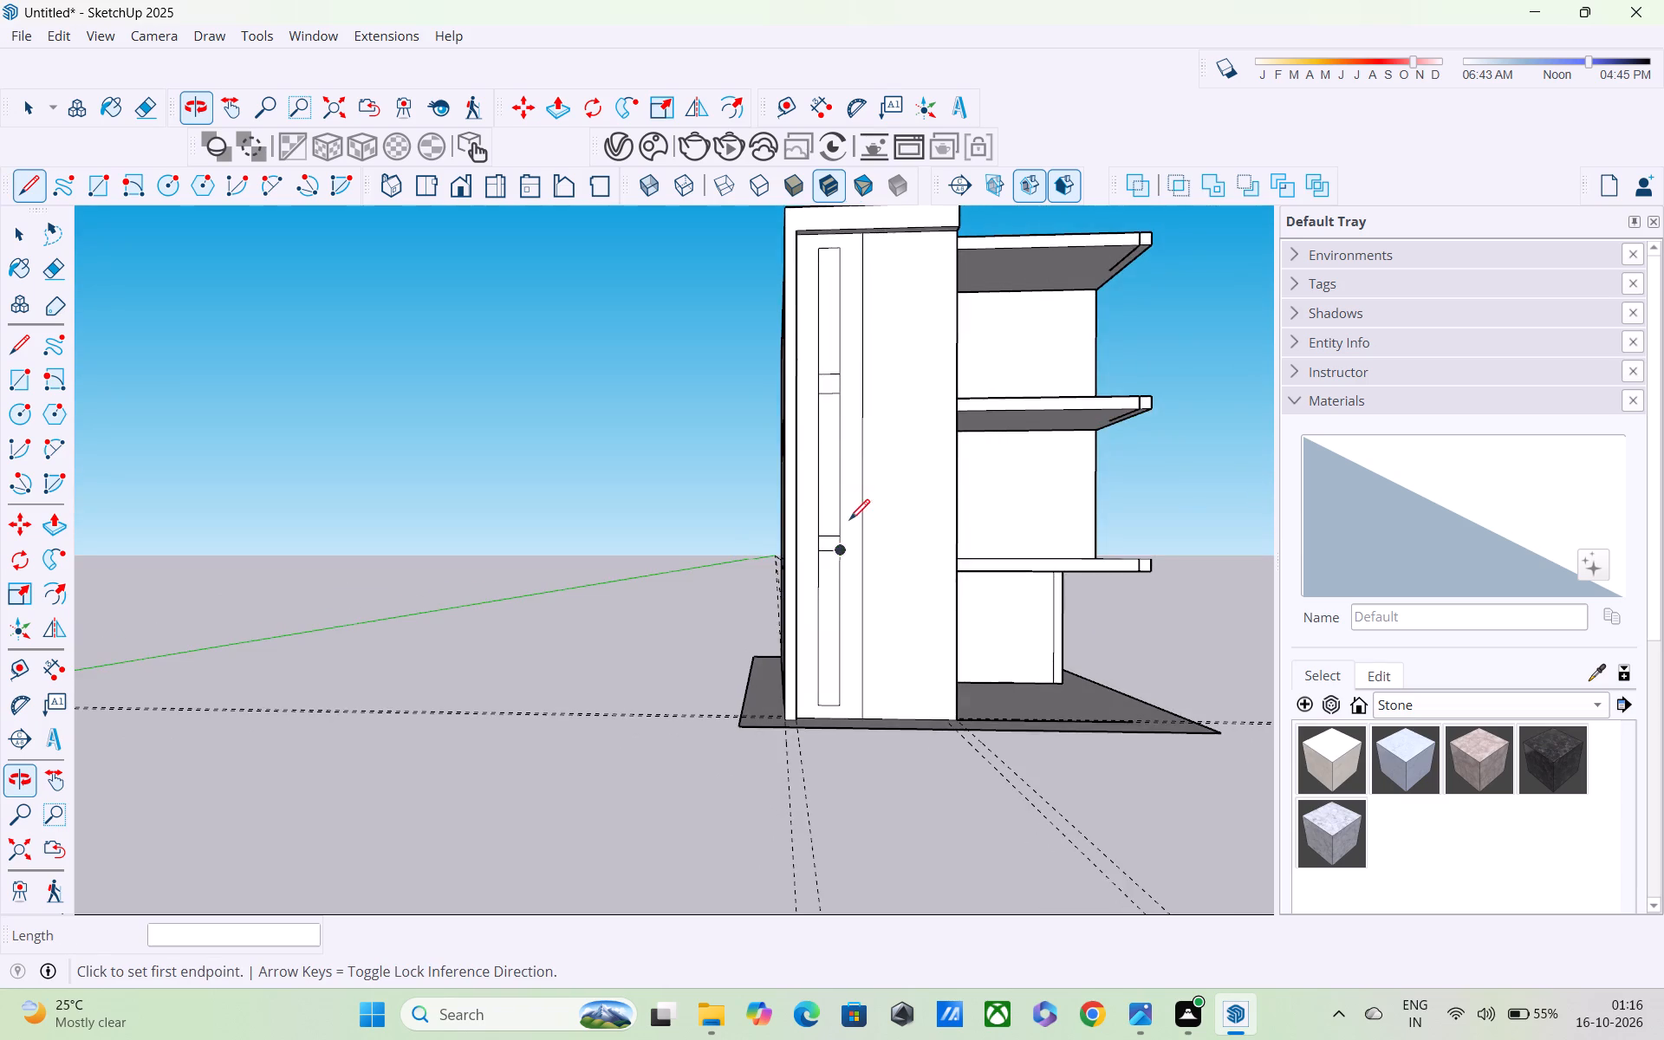
pyautogui.scroll(-5, 851, 529)
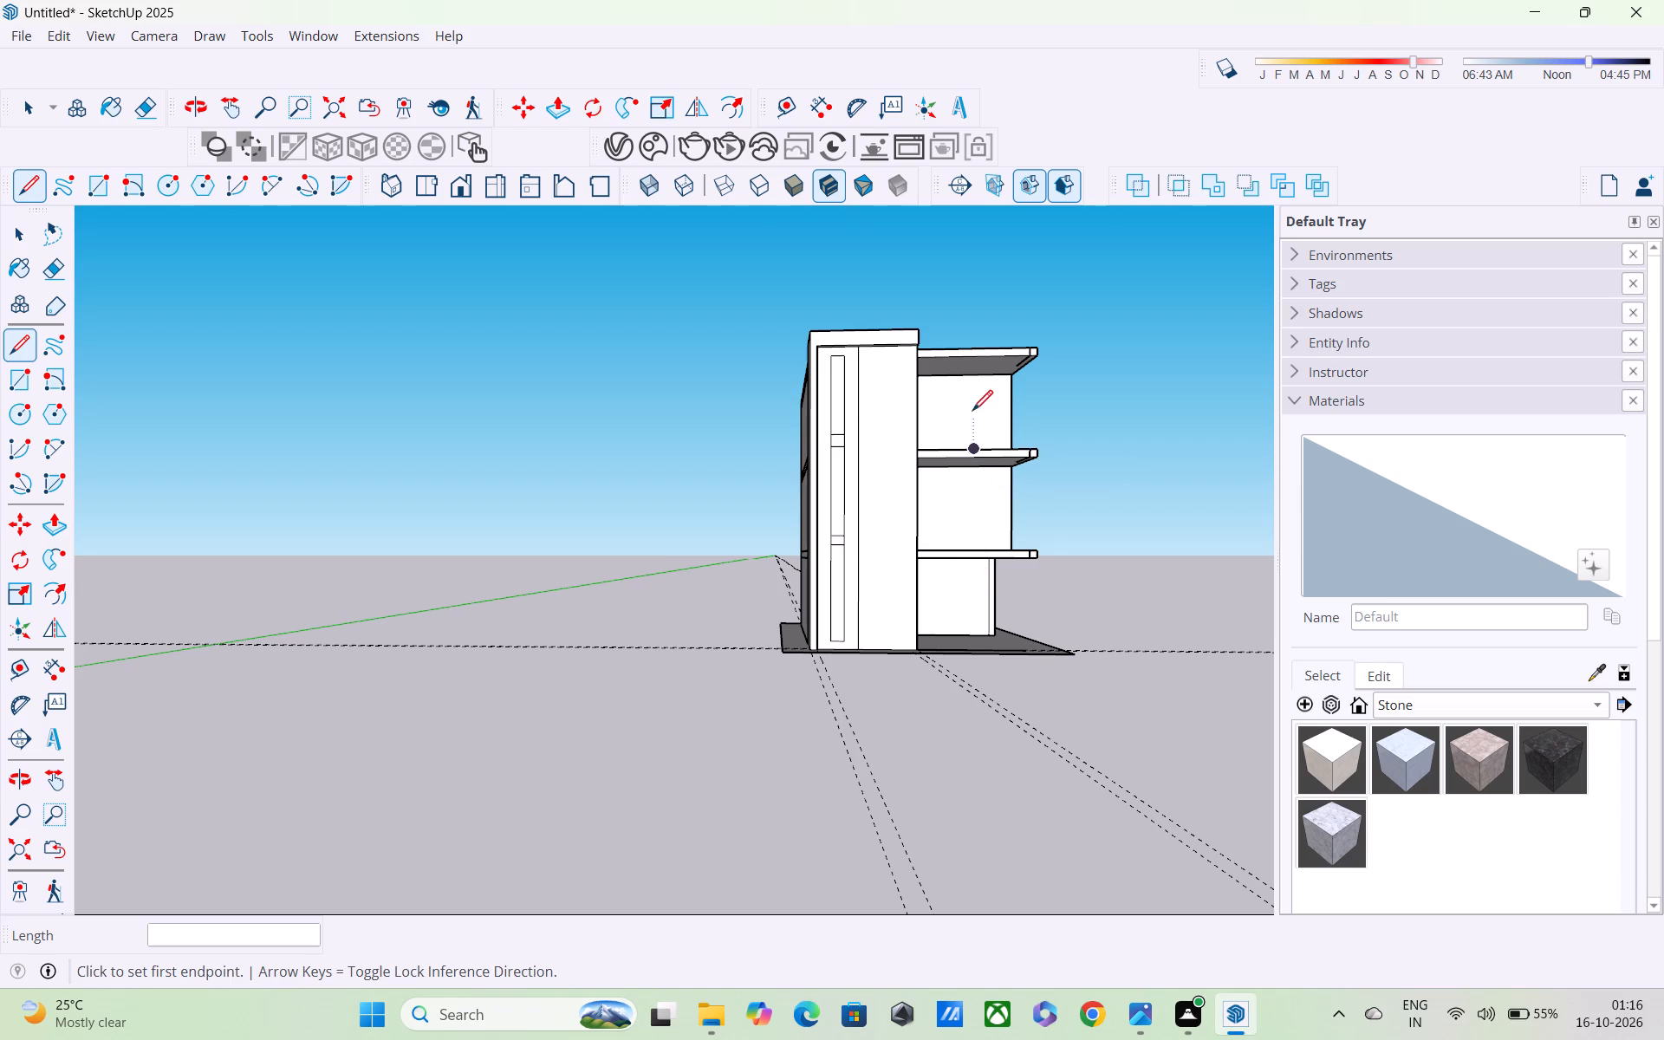
pyautogui.scroll(-1, 959, 288)
pyautogui.moveTo(959, 292); pyautogui.dragTo(957, 365, button='middle')
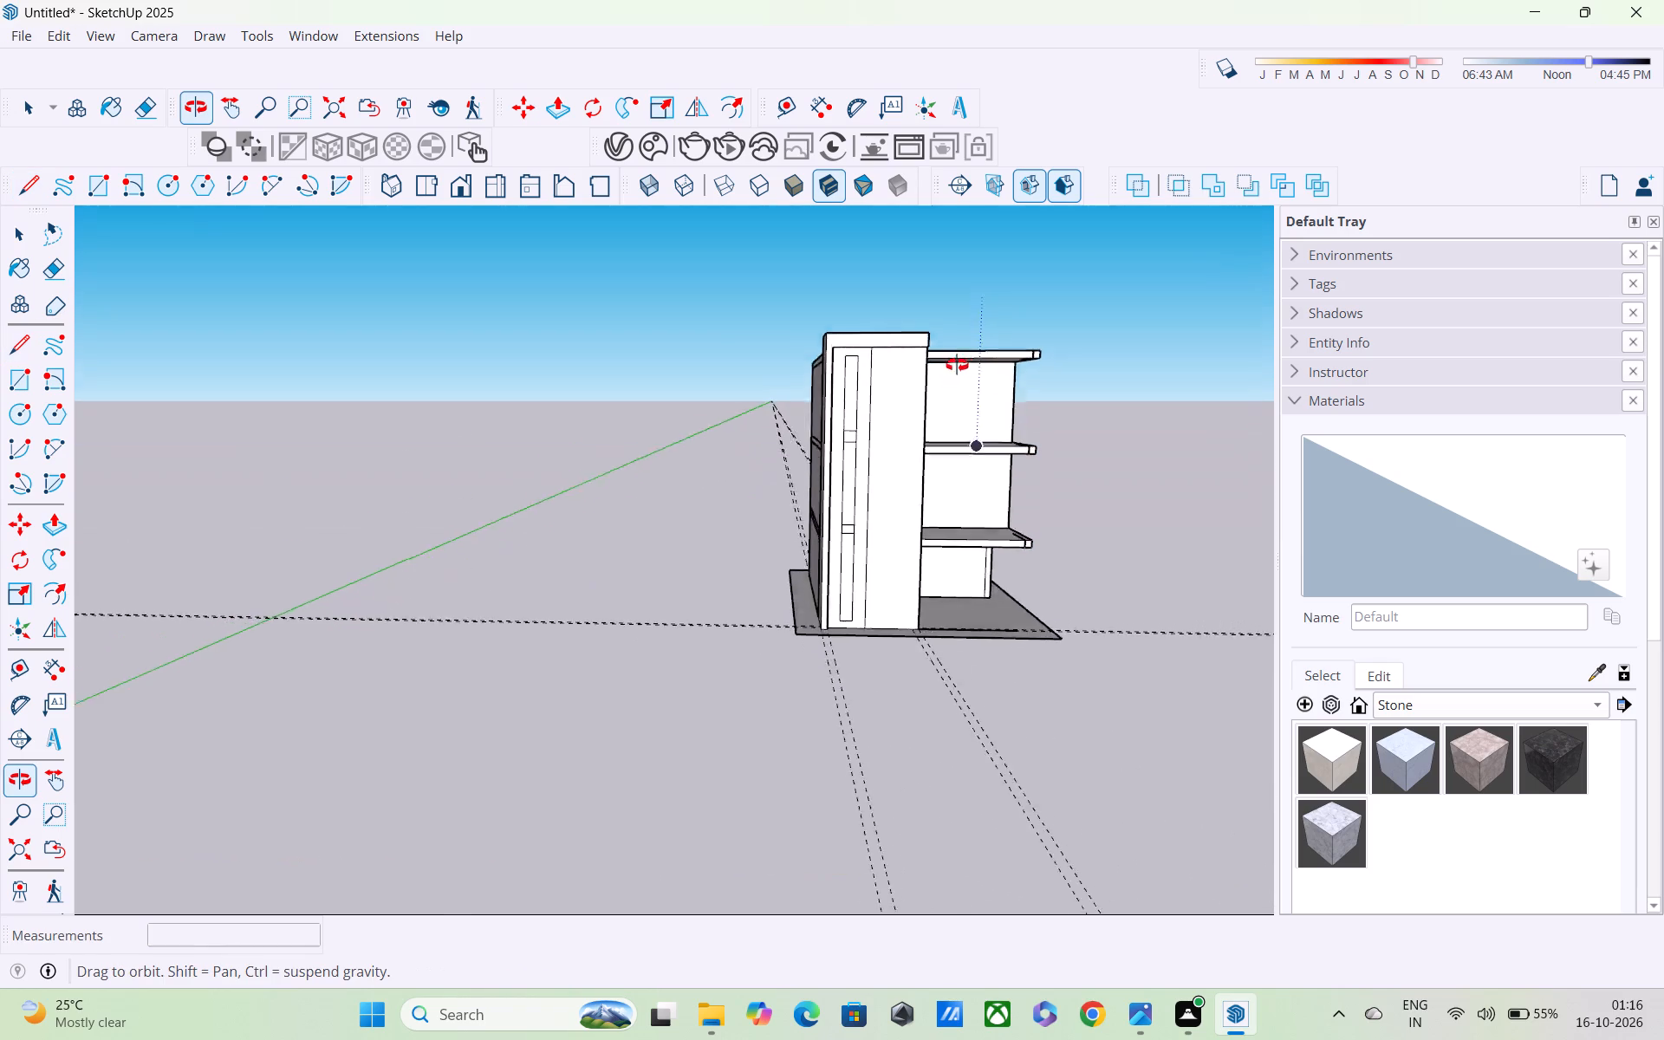
pyautogui.moveTo(957, 365); pyautogui.dragTo(849, 487, button='middle')
pyautogui.scroll(-5, 839, 465)
pyautogui.moveTo(839, 464); pyautogui.dragTo(854, 469, button='middle')
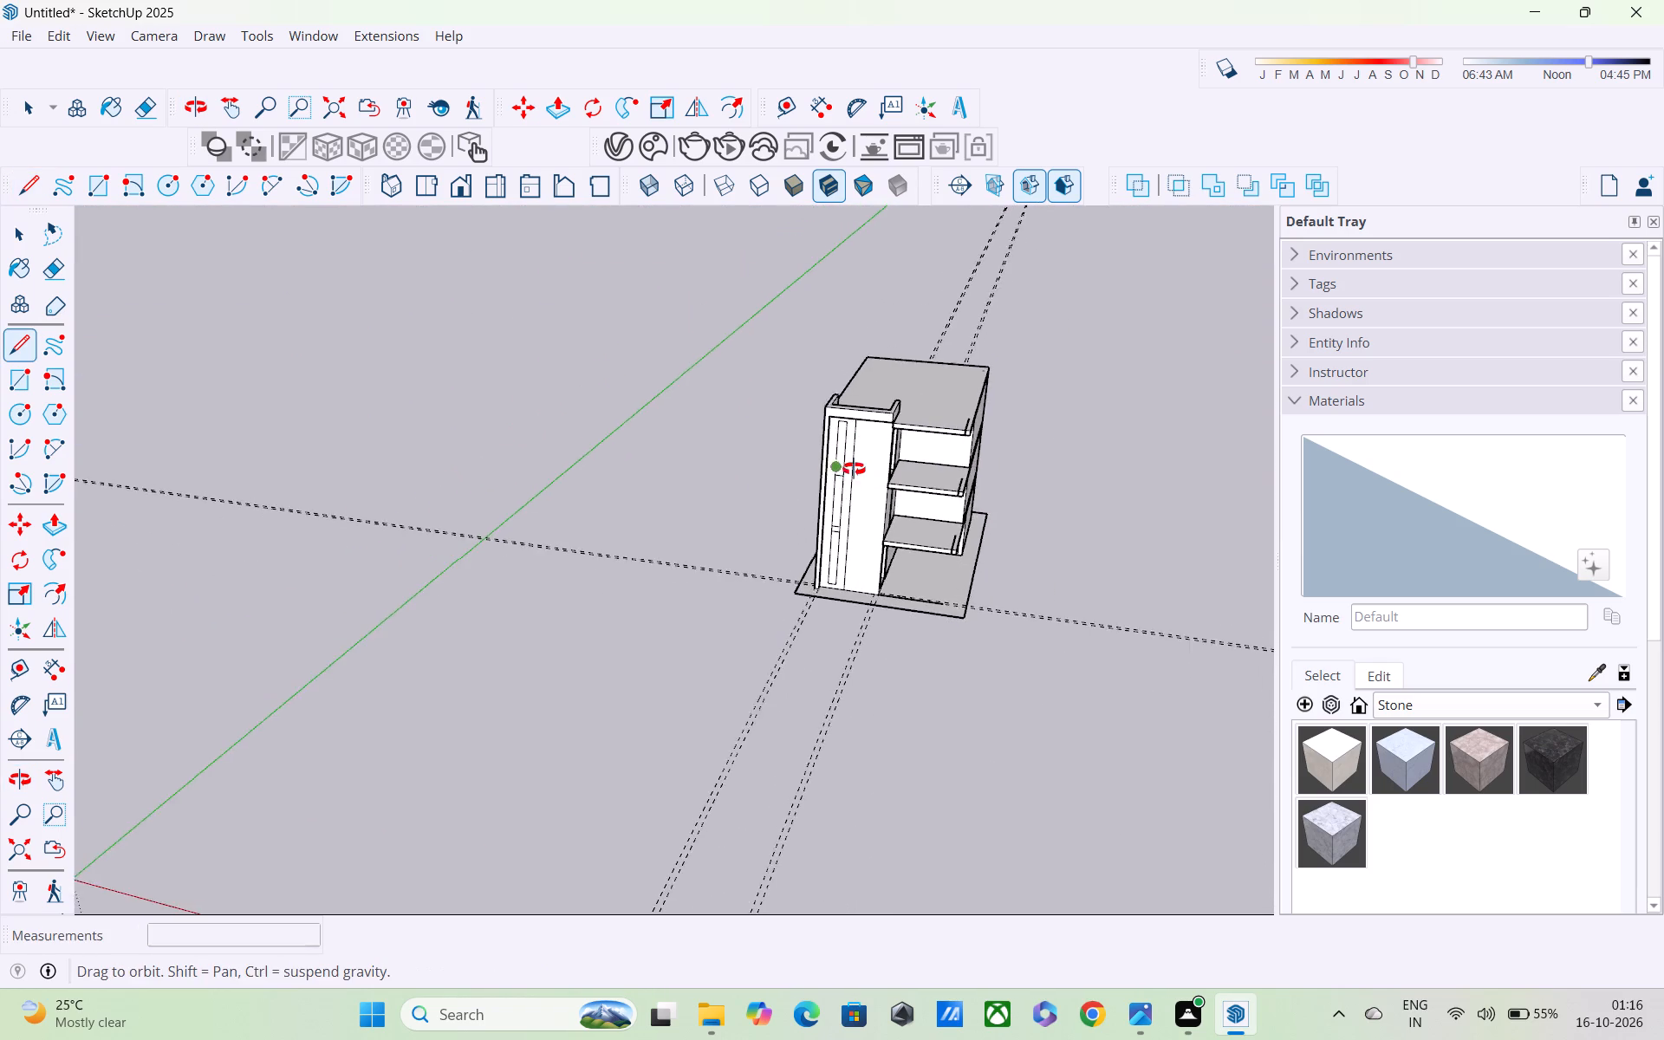
pyautogui.moveTo(854, 469); pyautogui.dragTo(1248, 458, button='middle')
pyautogui.keyDown('shift'); pyautogui.scroll(1, 1250, 449); pyautogui.keyUp('shift')
pyautogui.scroll(-6, 1250, 442)
pyautogui.moveTo(1181, 436); pyautogui.dragTo(985, 382, button='middle')
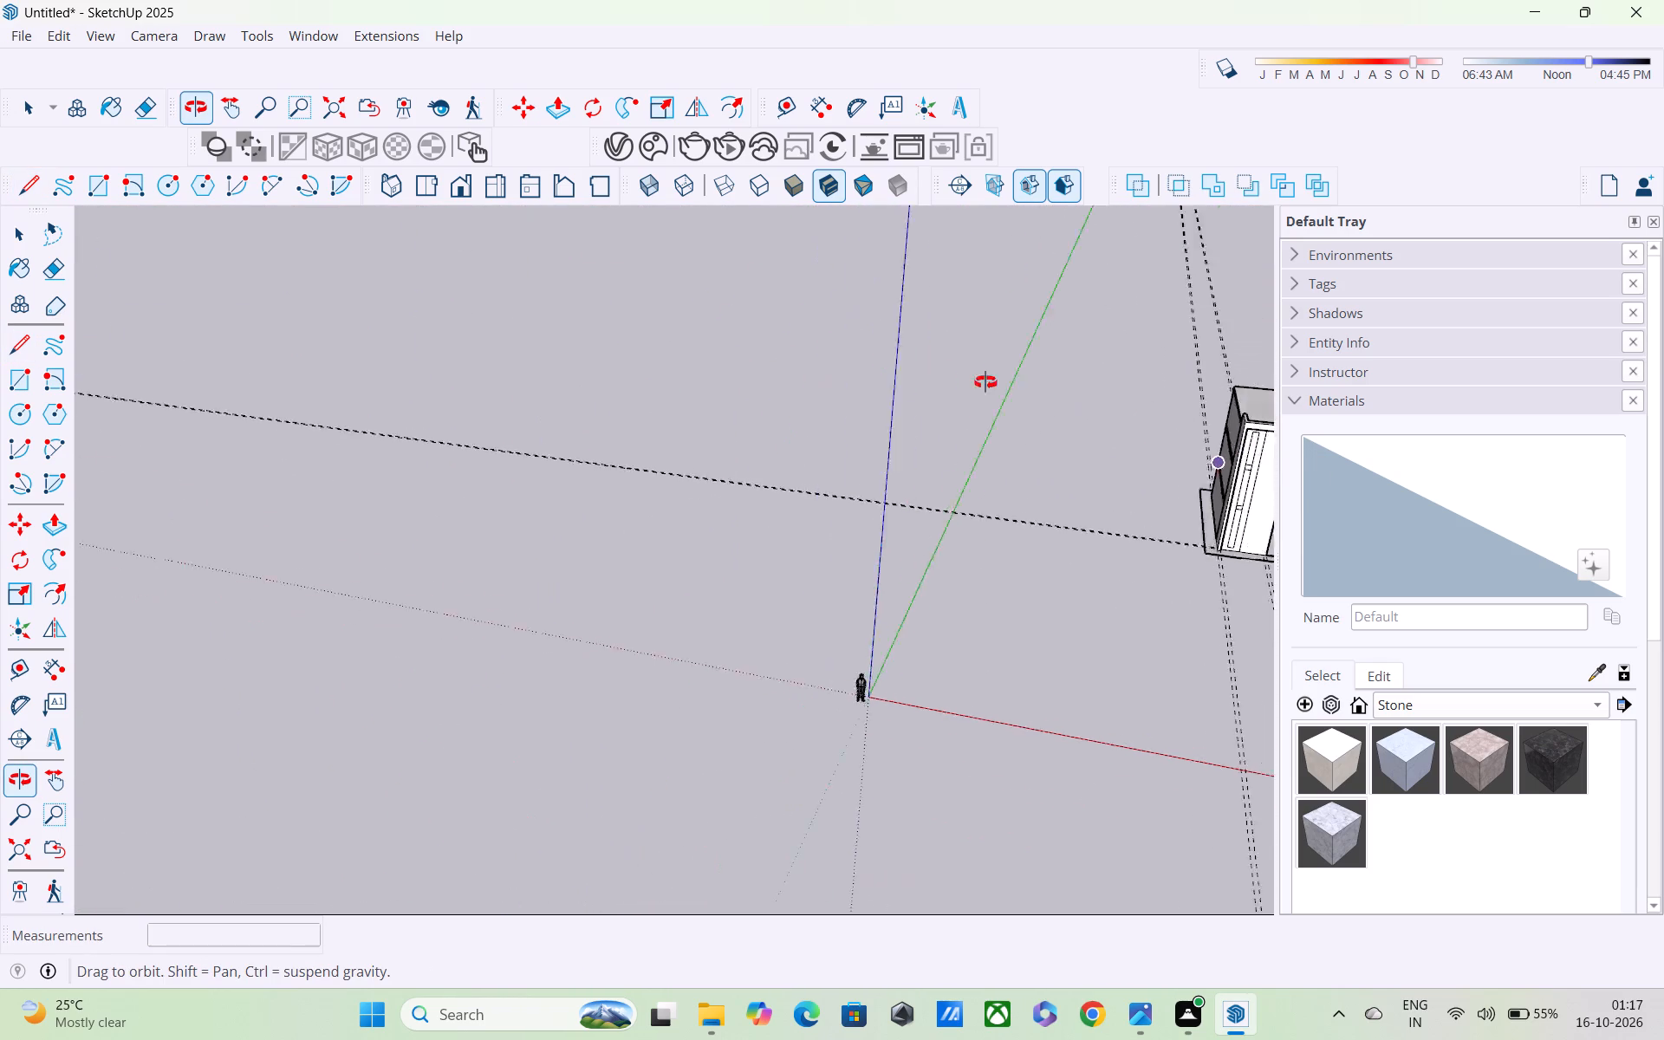
pyautogui.moveTo(985, 382); pyautogui.dragTo(1239, 387, button='middle')
pyautogui.keyDown('shift'); pyautogui.moveTo(1241, 387); pyautogui.dragTo(971, 353, button='middle'); pyautogui.keyUp('shift')
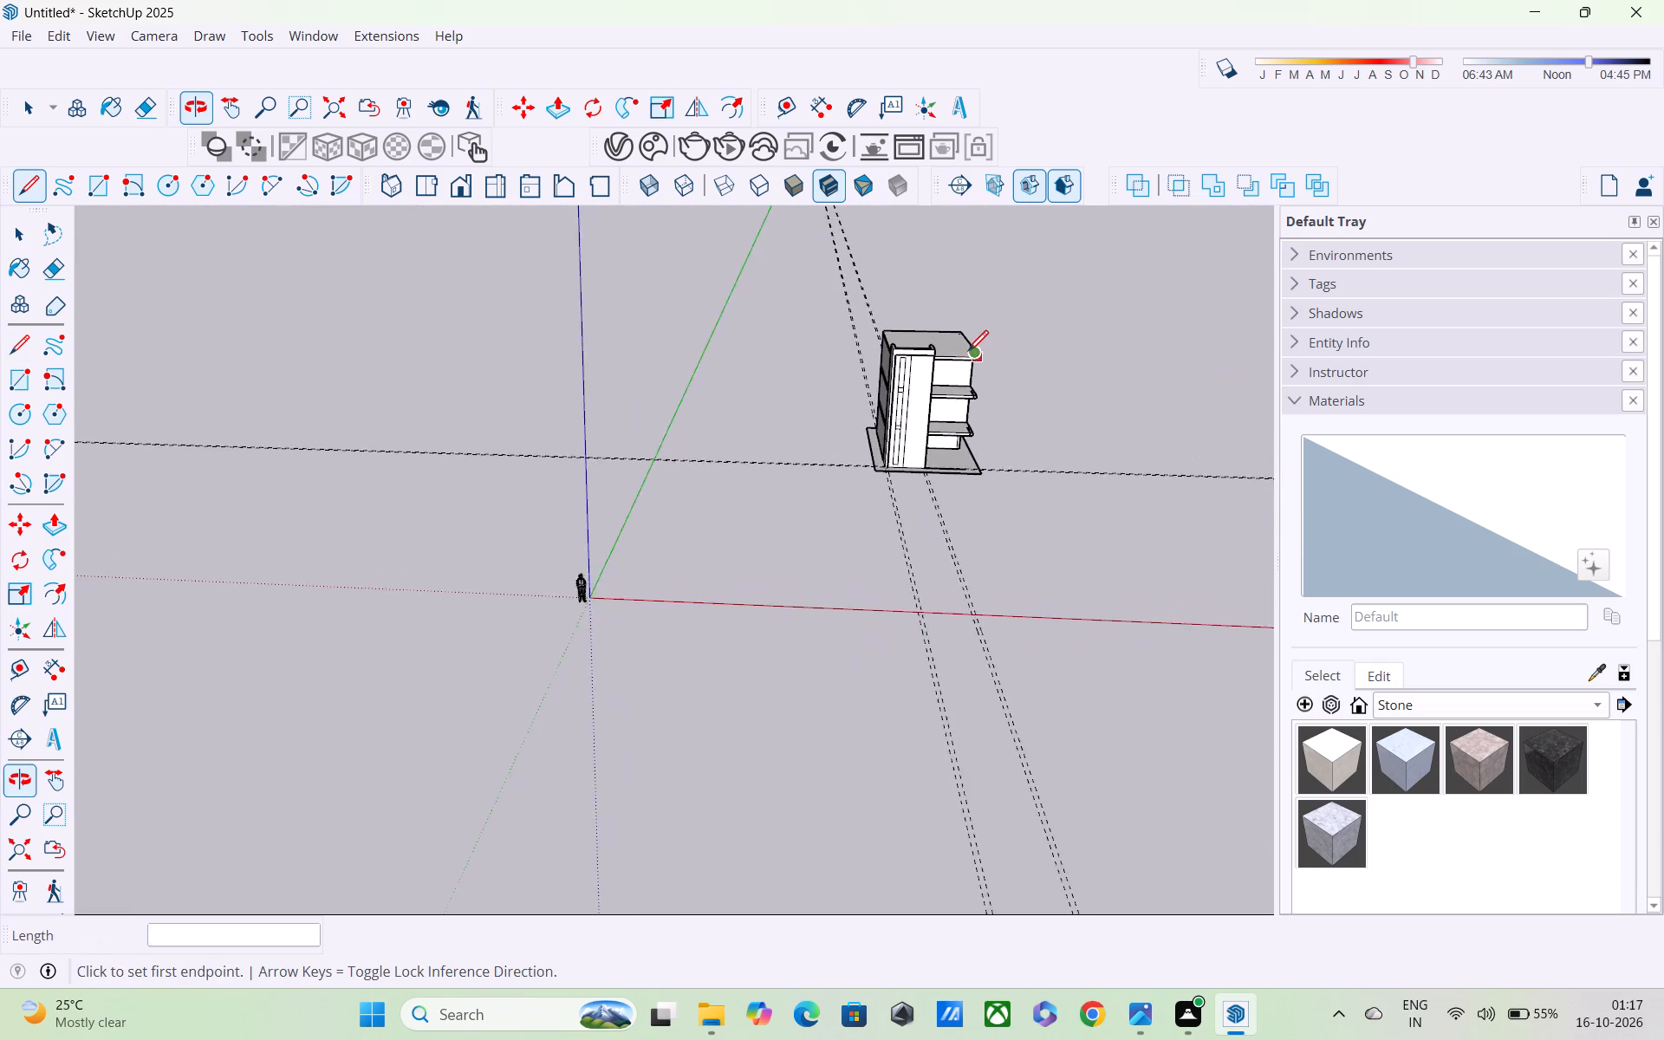
# Undo the horizontal band lines and the narrow vertical rectangle on the tower's inner panel.
pyautogui.scroll(4, 967, 353)
pyautogui.hotkey('ctrl', 'z')
pyautogui.hotkey('ctrl', 'z')
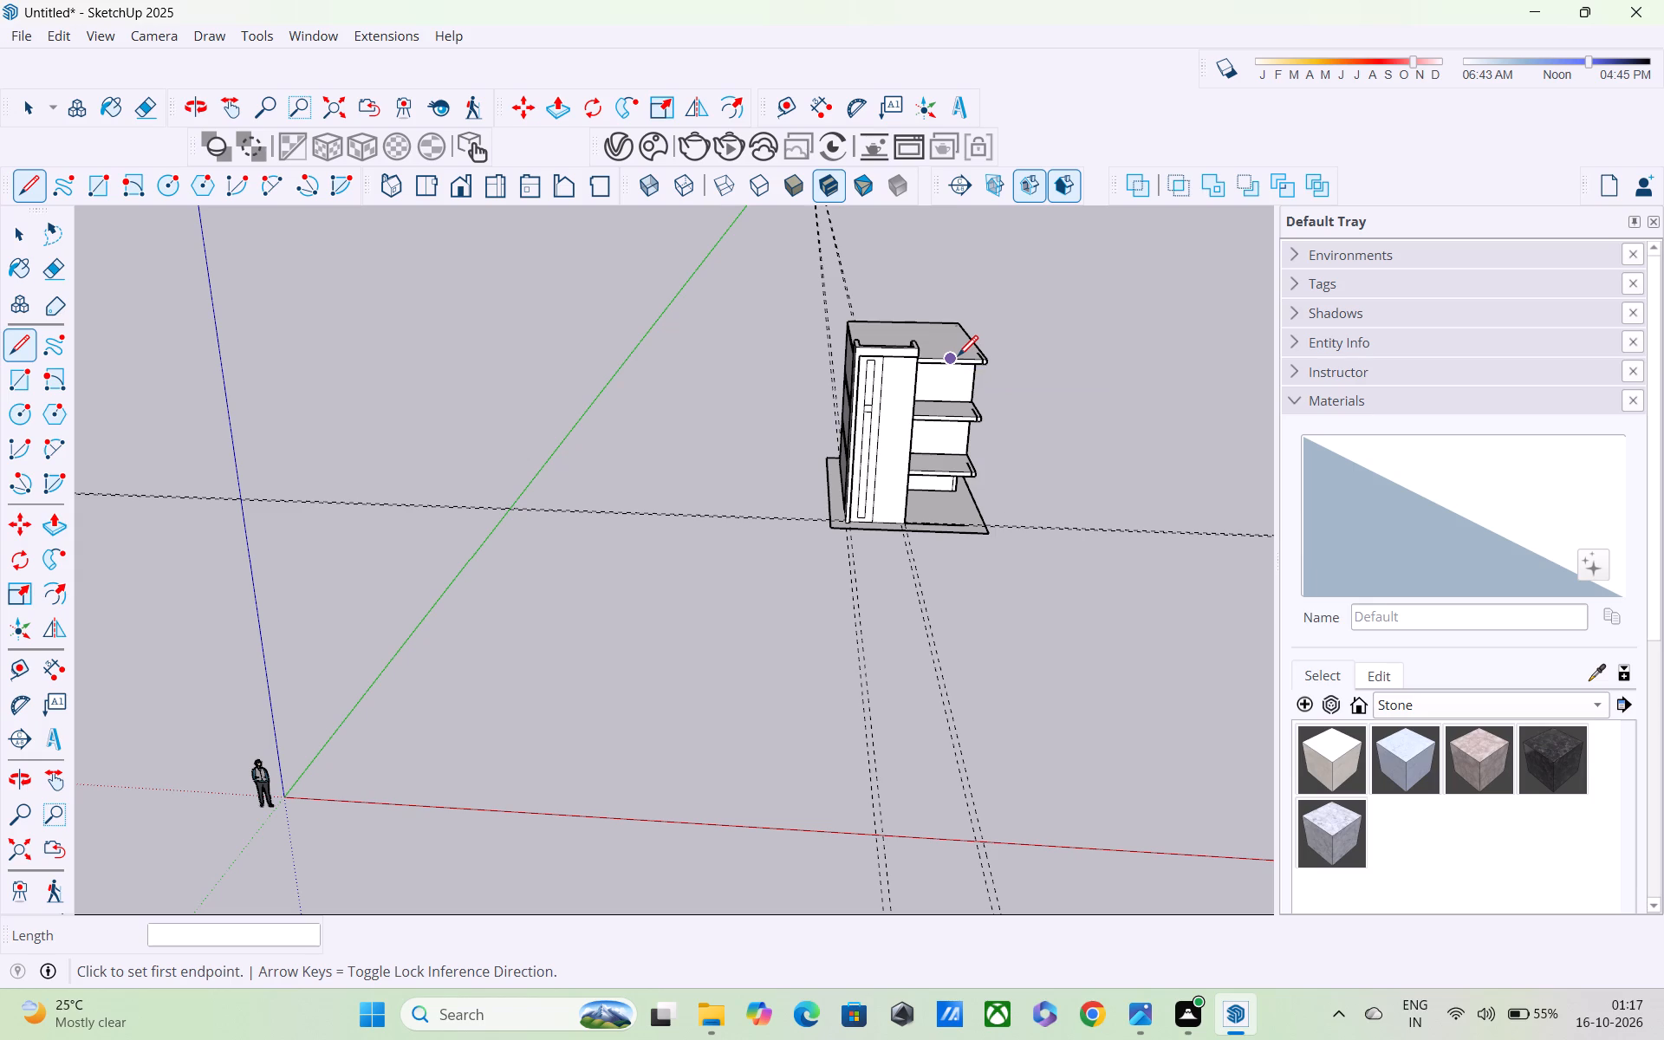
pyautogui.hotkey('ctrl', 'z')
pyautogui.hotkey('ctrl', 'z')
pyautogui.hotkey('ctrl', 'z')
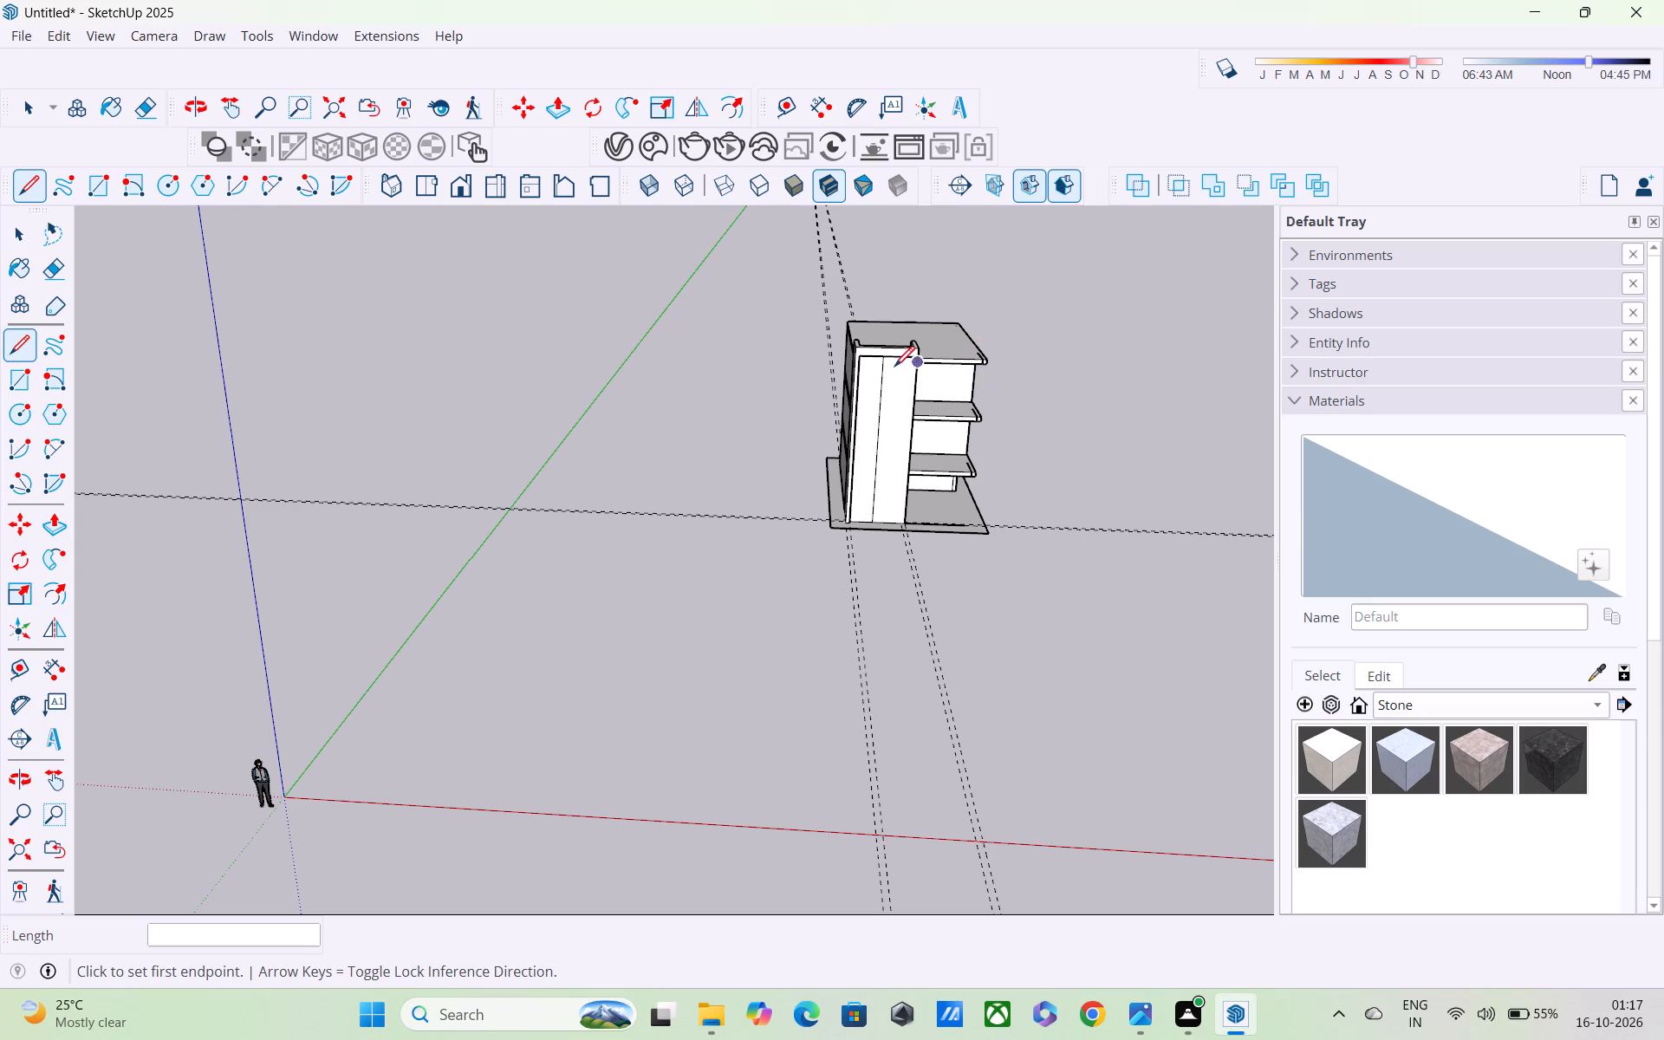
# Examine the tower's open top, front facade and balcony side from above and from the corner.
pyautogui.moveTo(894, 369); pyautogui.dragTo(892, 469, button='middle')
pyautogui.scroll(-1, 892, 469)
pyautogui.scroll(4, 884, 380)
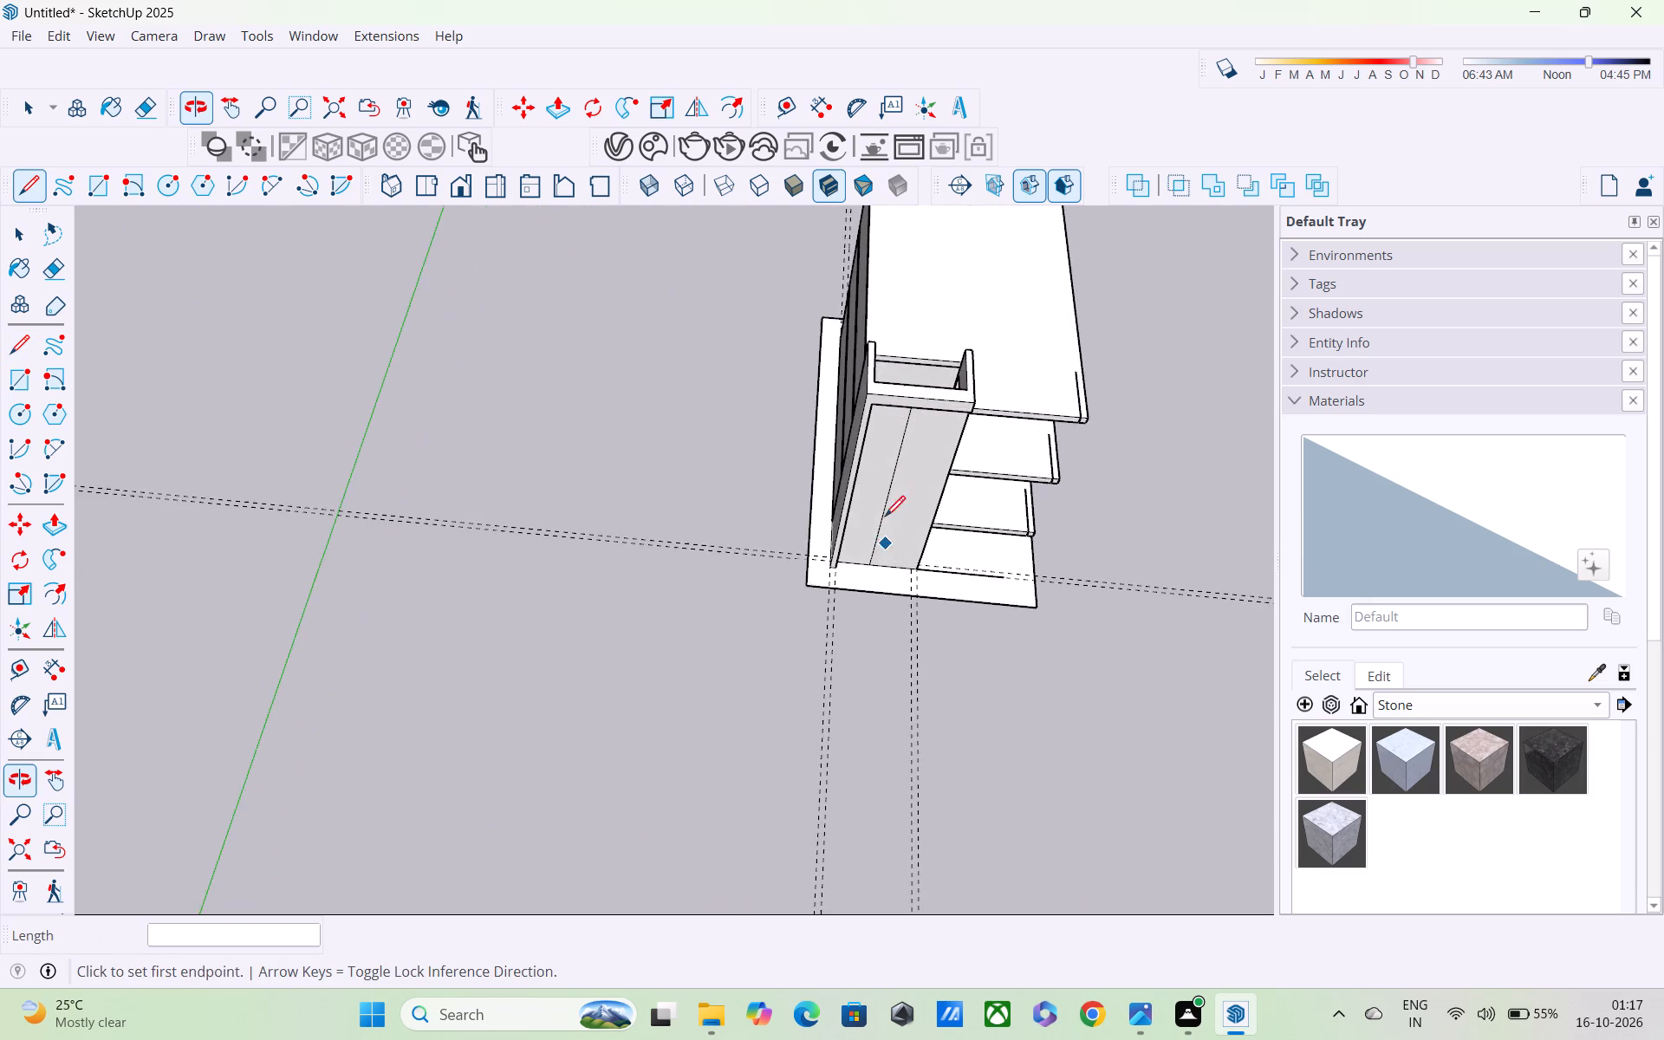
pyautogui.press('space')
pyautogui.scroll(1, 941, 441)
pyautogui.moveTo(941, 441); pyautogui.dragTo(639, 311, button='middle')
pyautogui.scroll(-5, 639, 310)
pyautogui.scroll(-4, 756, 481)
pyautogui.moveTo(760, 495); pyautogui.dragTo(733, 458, button='middle')
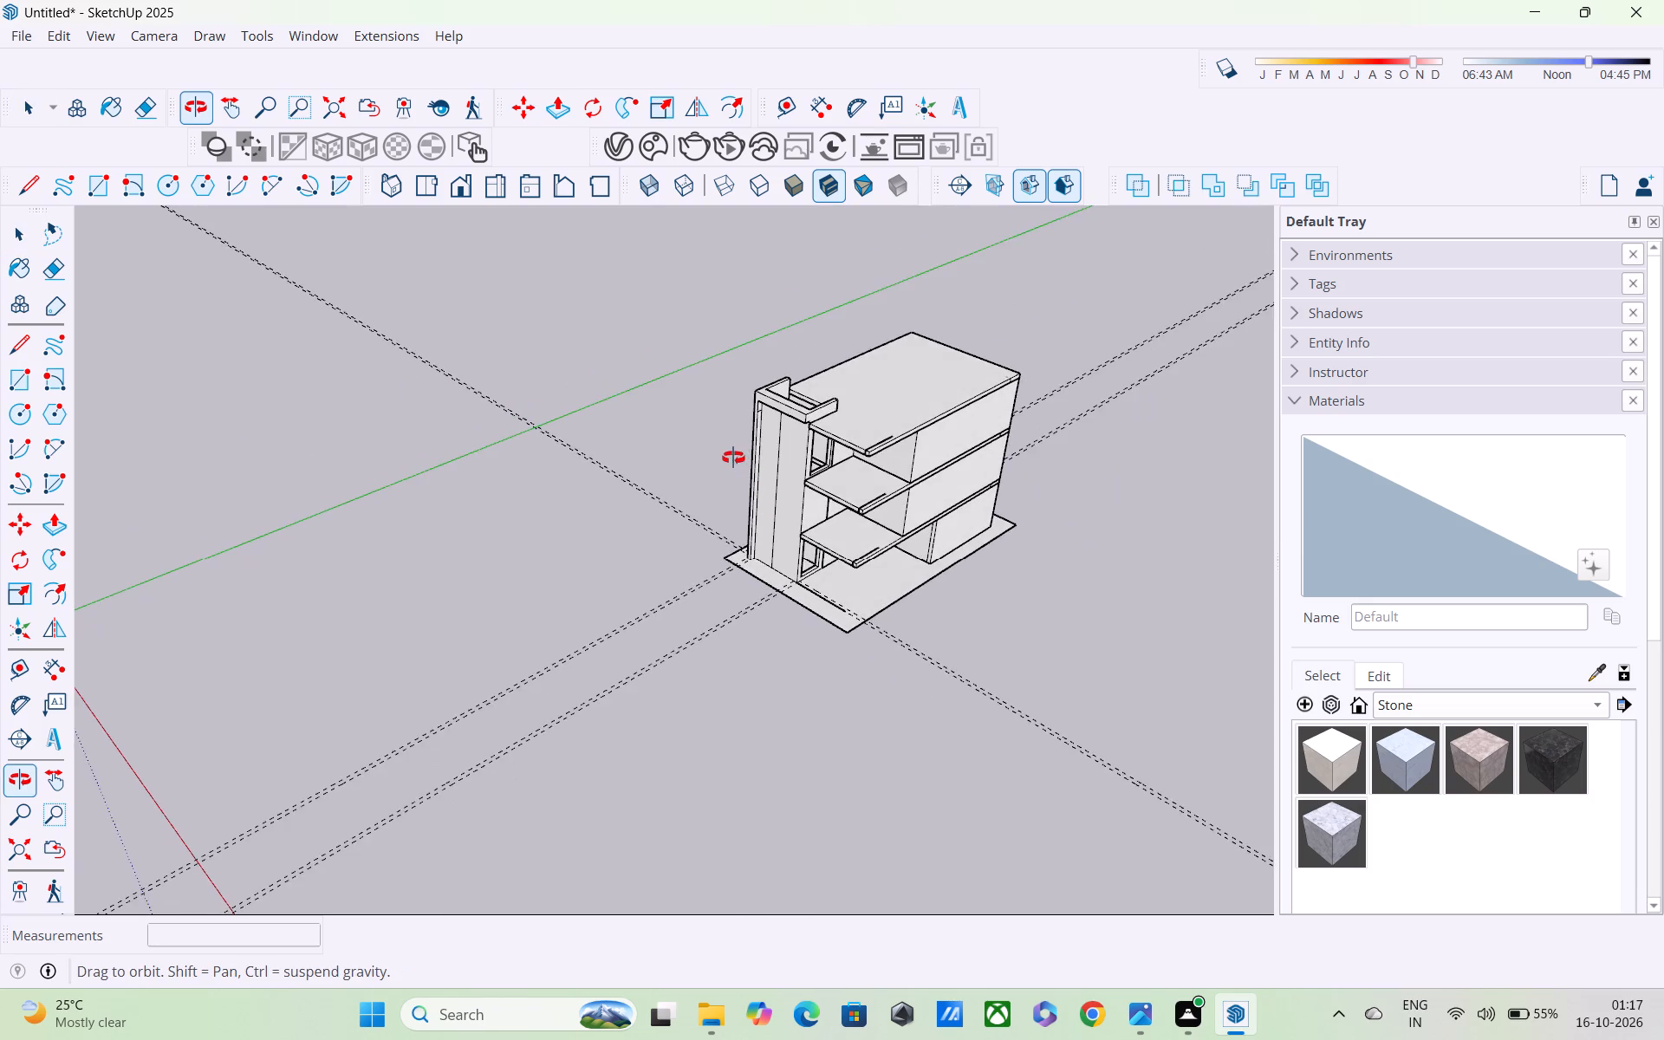
pyautogui.moveTo(733, 458); pyautogui.dragTo(774, 510, button='middle')
pyautogui.scroll(4, 822, 457)
pyautogui.moveTo(874, 413); pyautogui.dragTo(856, 489, button='middle')
pyautogui.scroll(1, 856, 489)
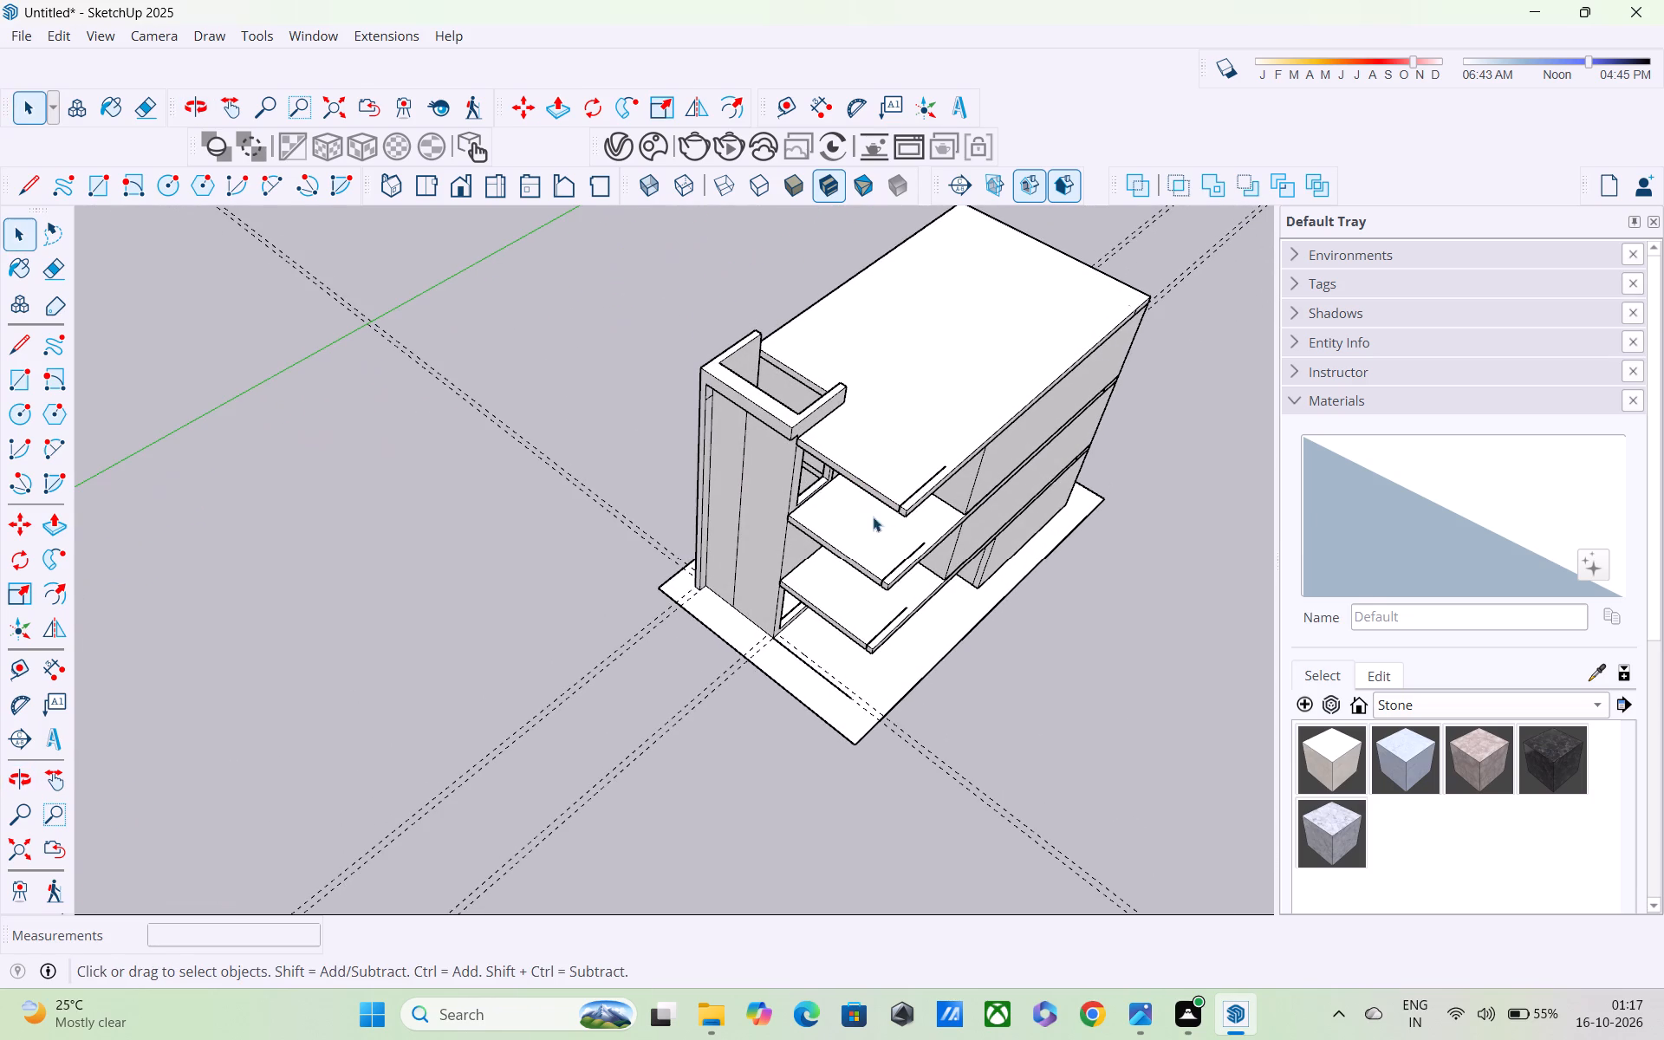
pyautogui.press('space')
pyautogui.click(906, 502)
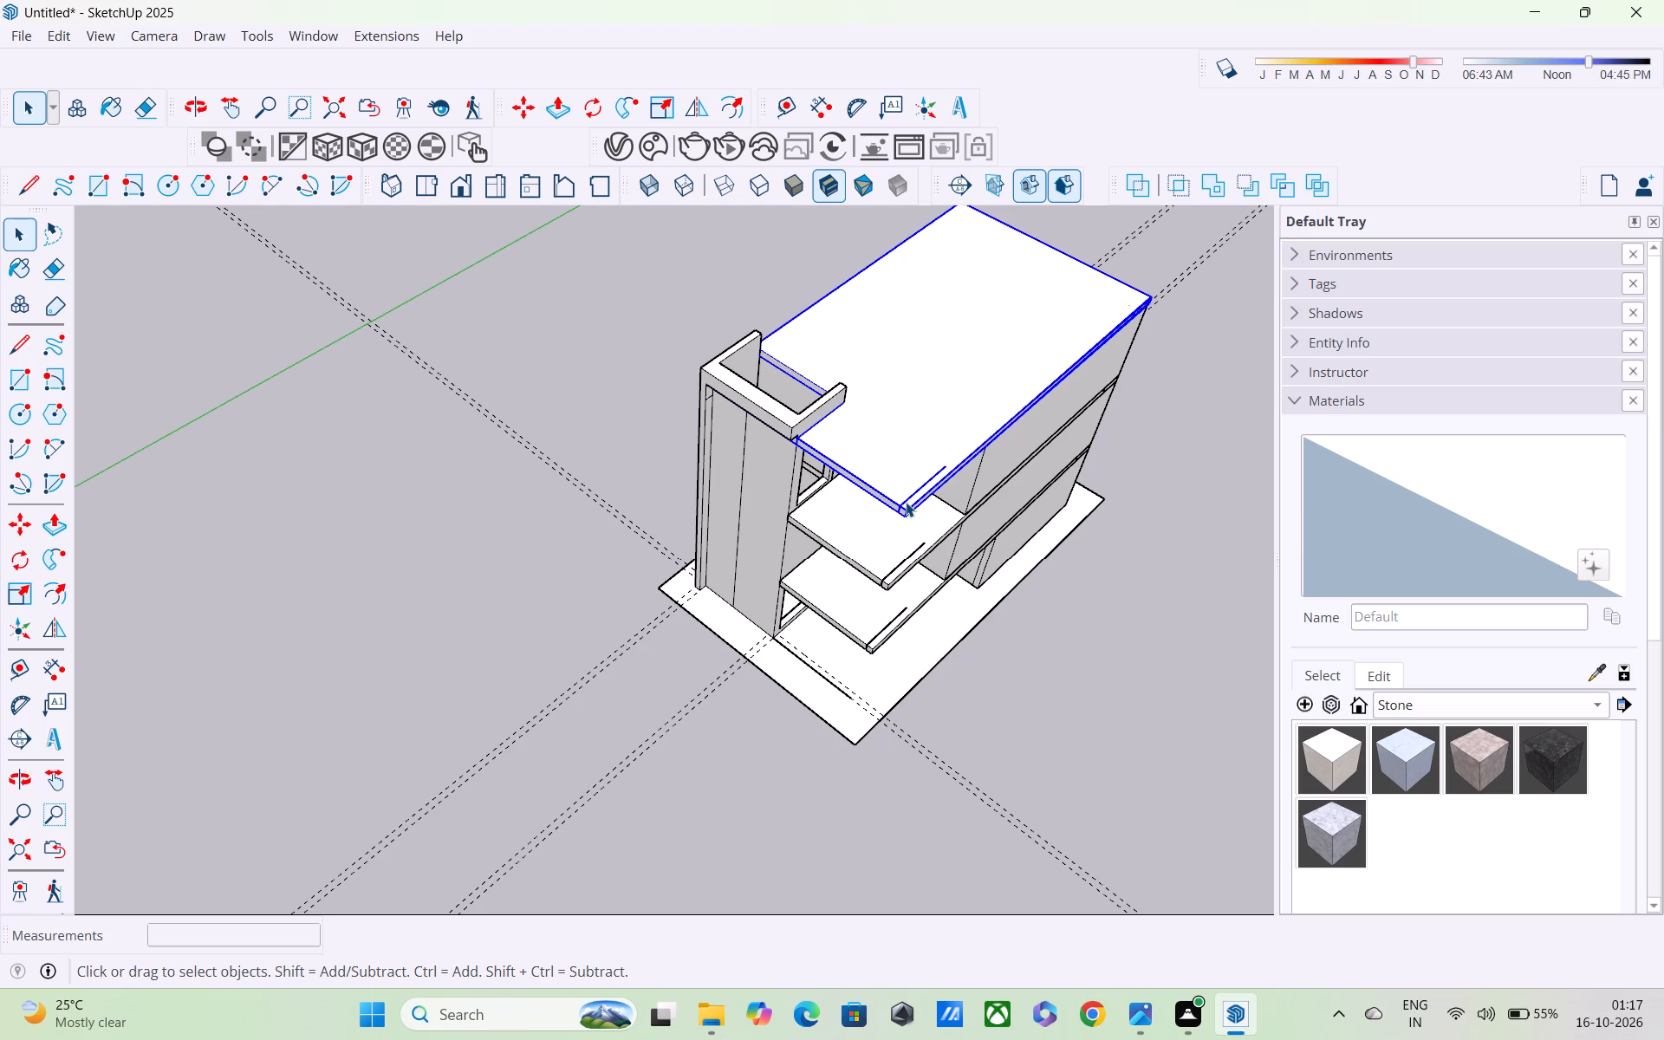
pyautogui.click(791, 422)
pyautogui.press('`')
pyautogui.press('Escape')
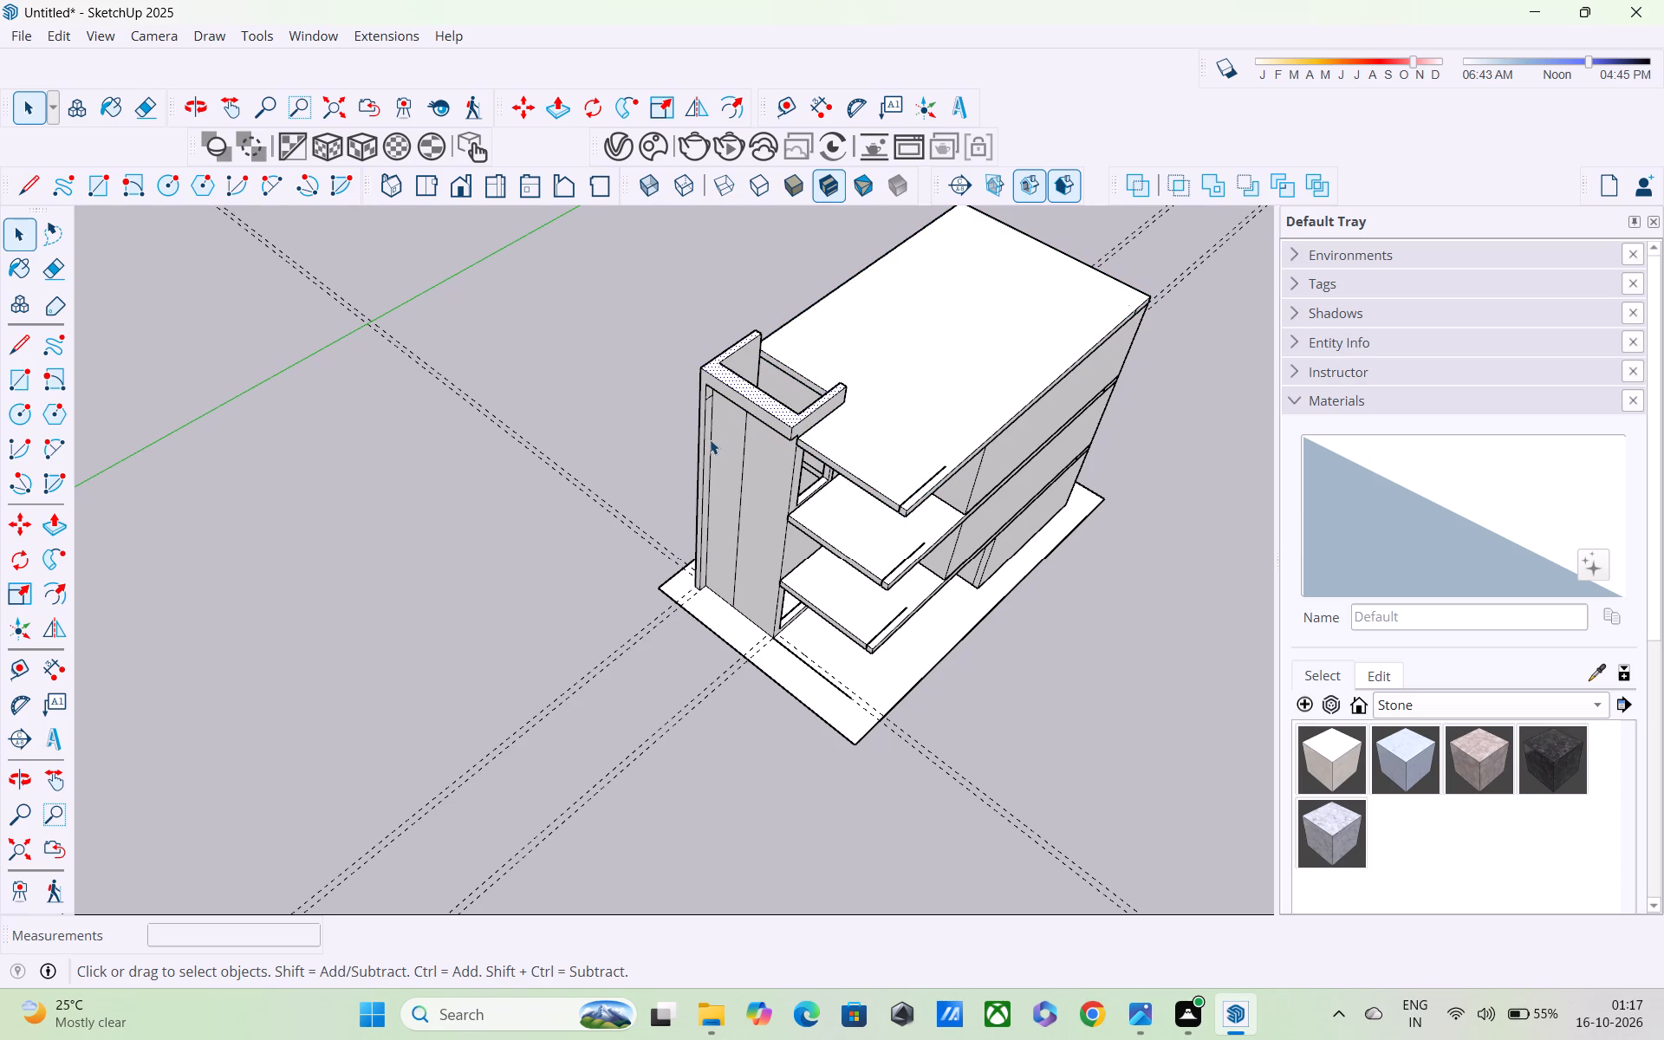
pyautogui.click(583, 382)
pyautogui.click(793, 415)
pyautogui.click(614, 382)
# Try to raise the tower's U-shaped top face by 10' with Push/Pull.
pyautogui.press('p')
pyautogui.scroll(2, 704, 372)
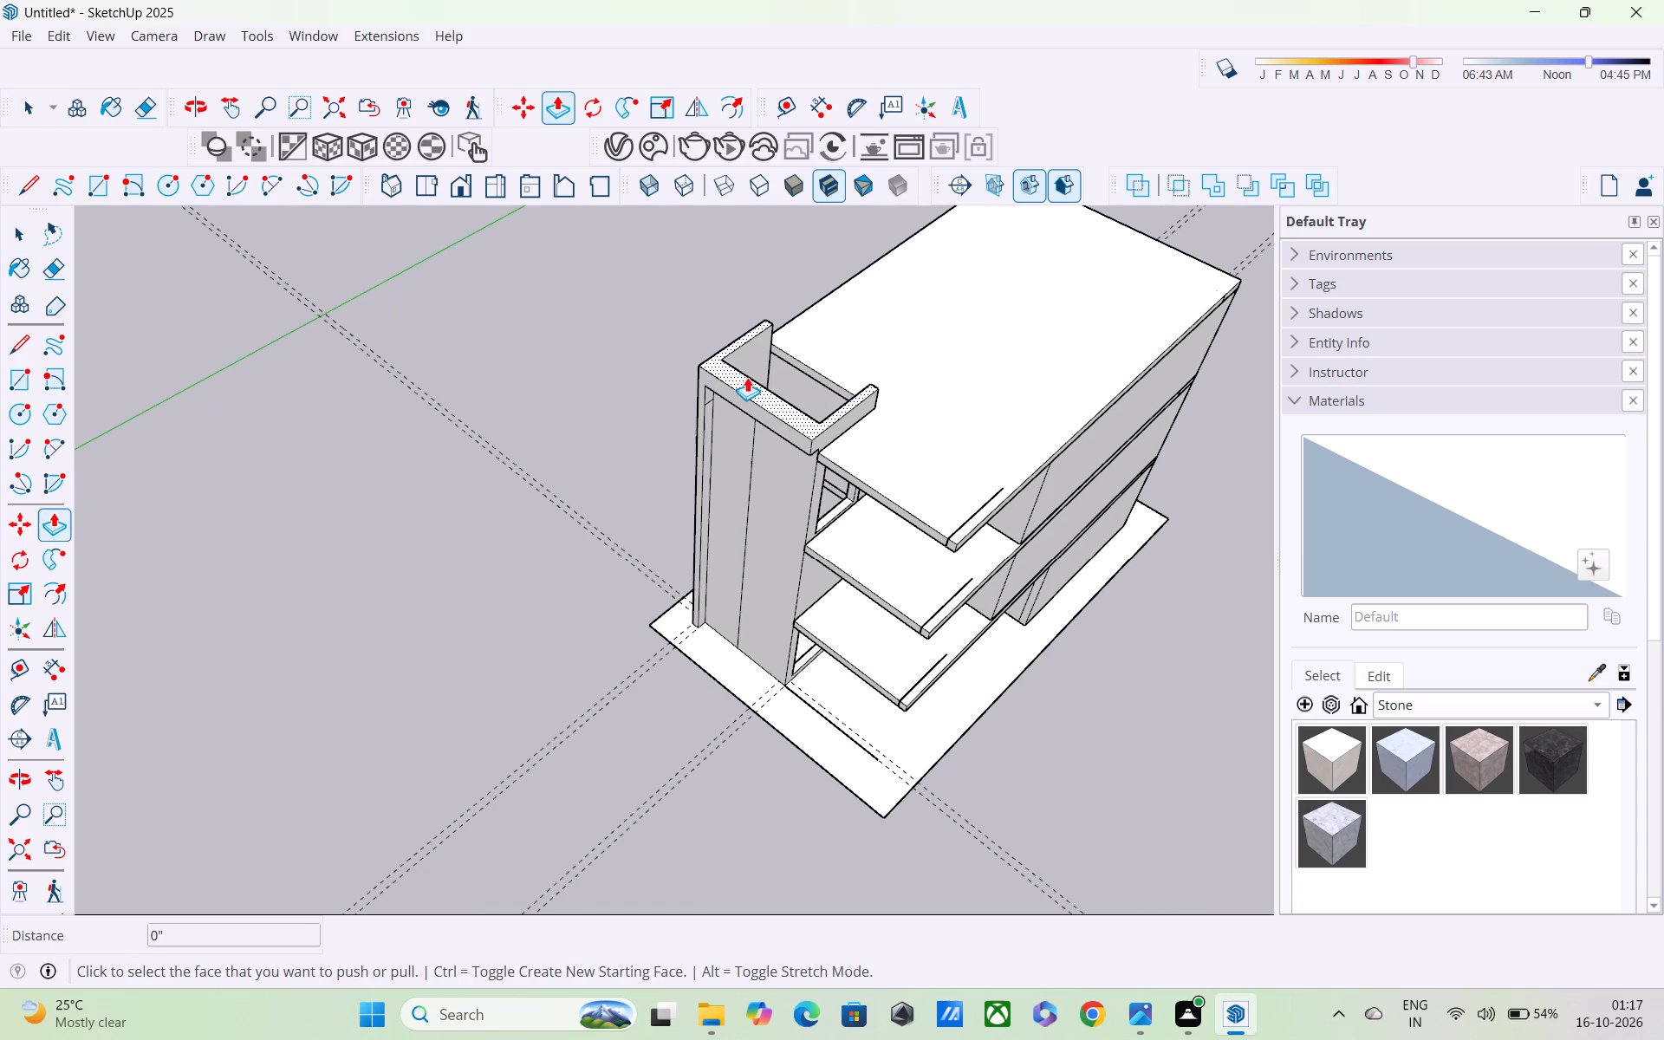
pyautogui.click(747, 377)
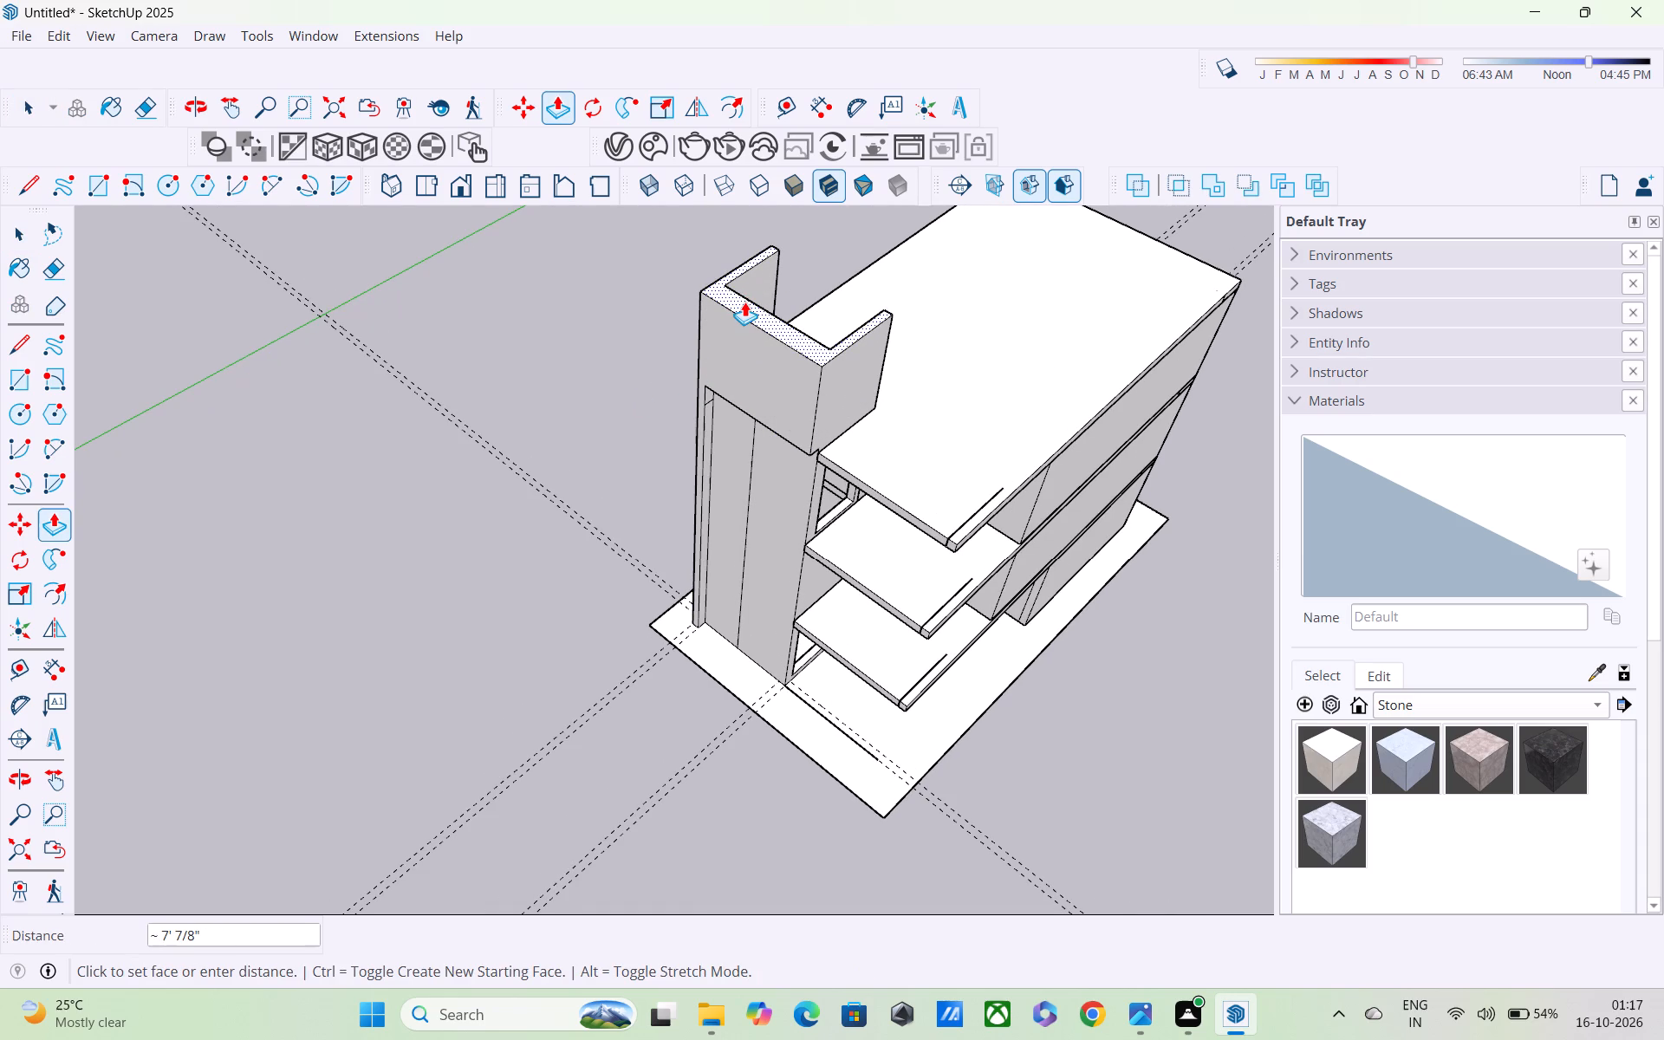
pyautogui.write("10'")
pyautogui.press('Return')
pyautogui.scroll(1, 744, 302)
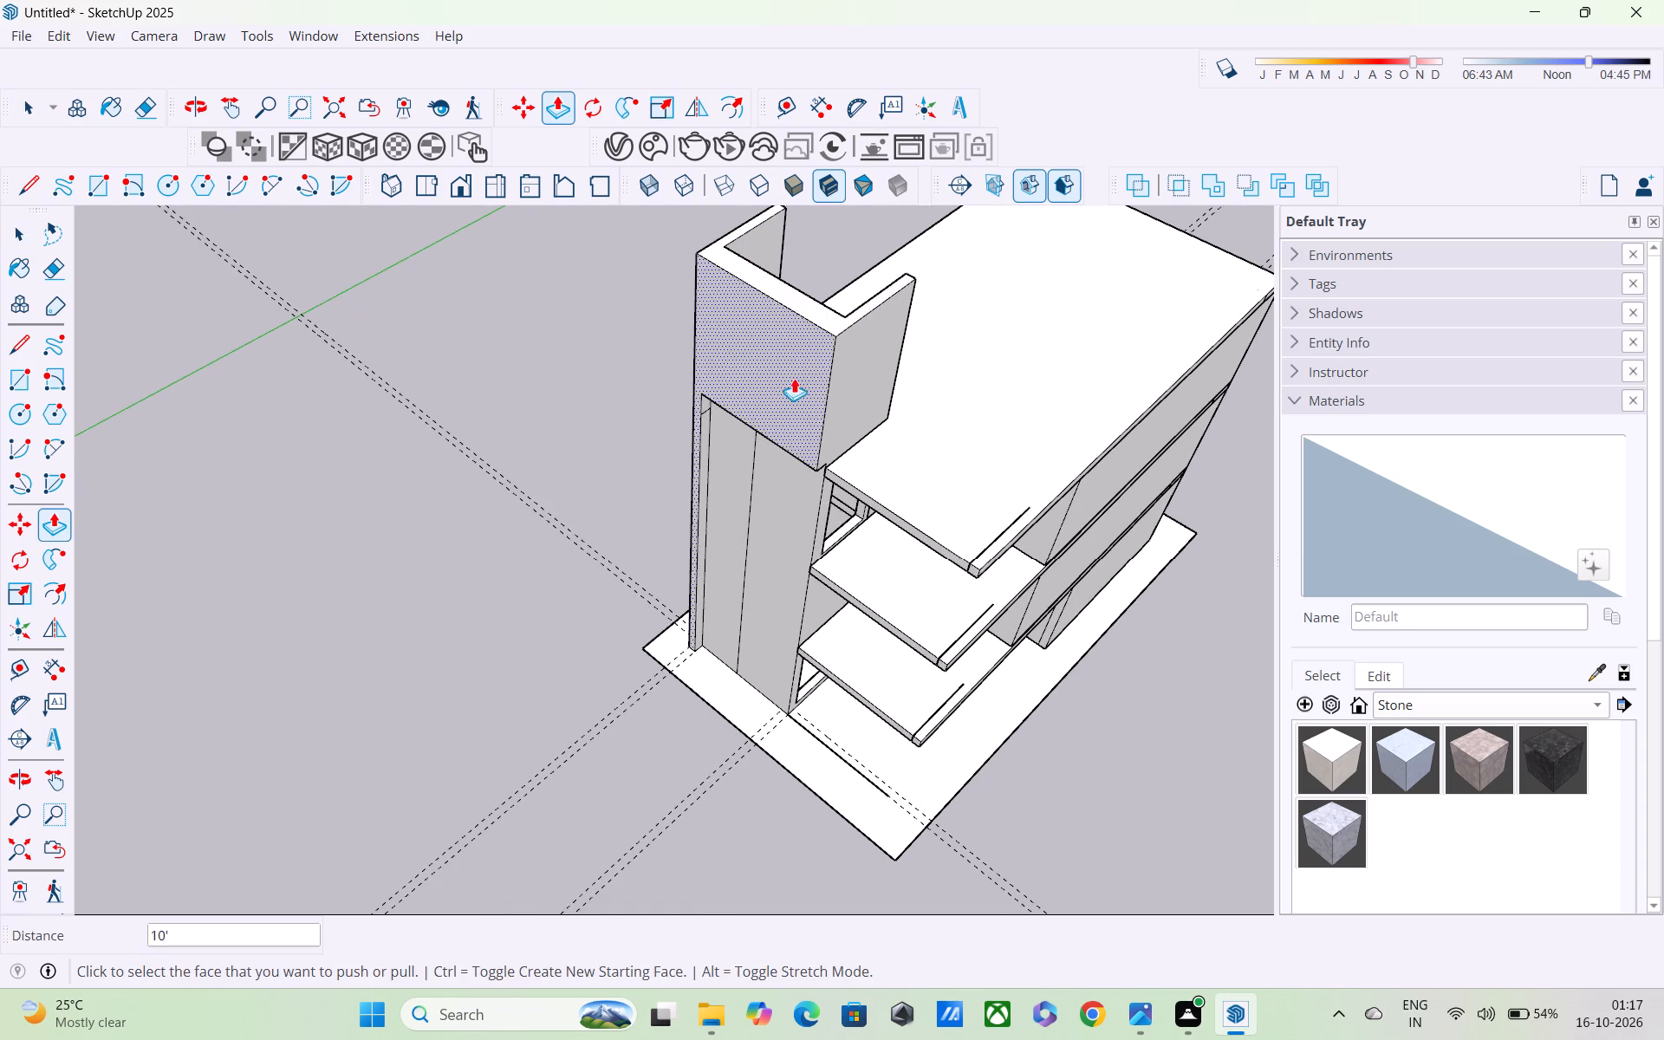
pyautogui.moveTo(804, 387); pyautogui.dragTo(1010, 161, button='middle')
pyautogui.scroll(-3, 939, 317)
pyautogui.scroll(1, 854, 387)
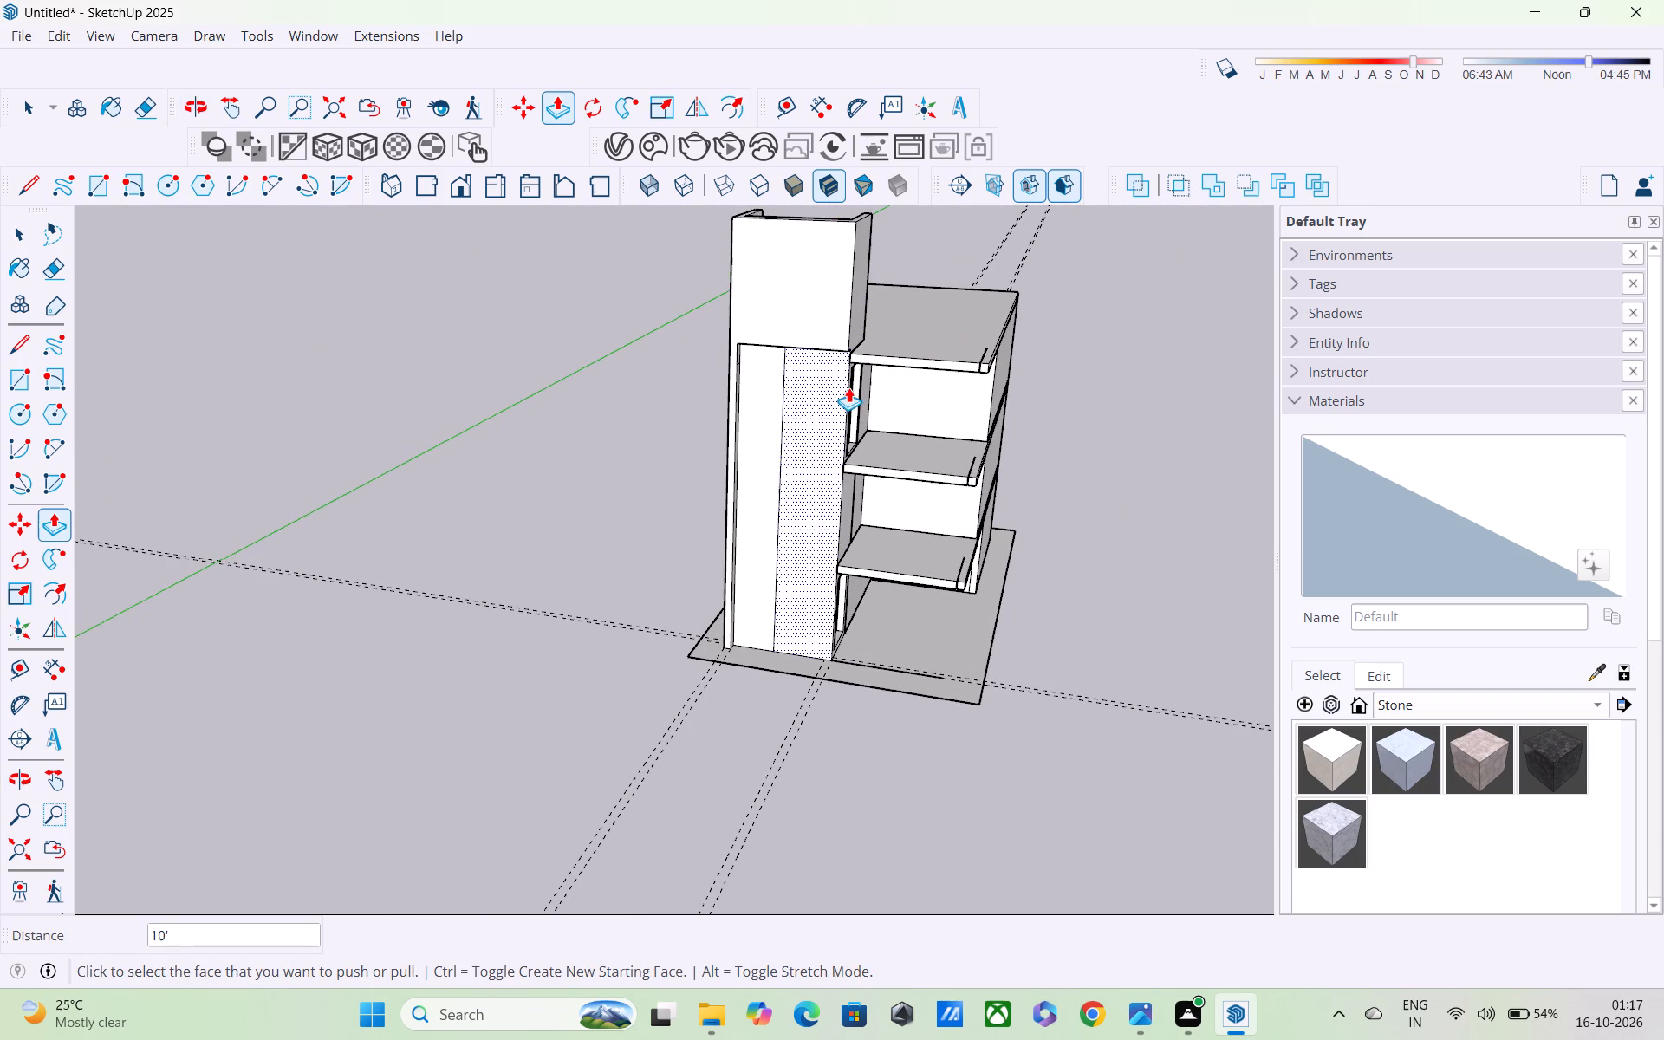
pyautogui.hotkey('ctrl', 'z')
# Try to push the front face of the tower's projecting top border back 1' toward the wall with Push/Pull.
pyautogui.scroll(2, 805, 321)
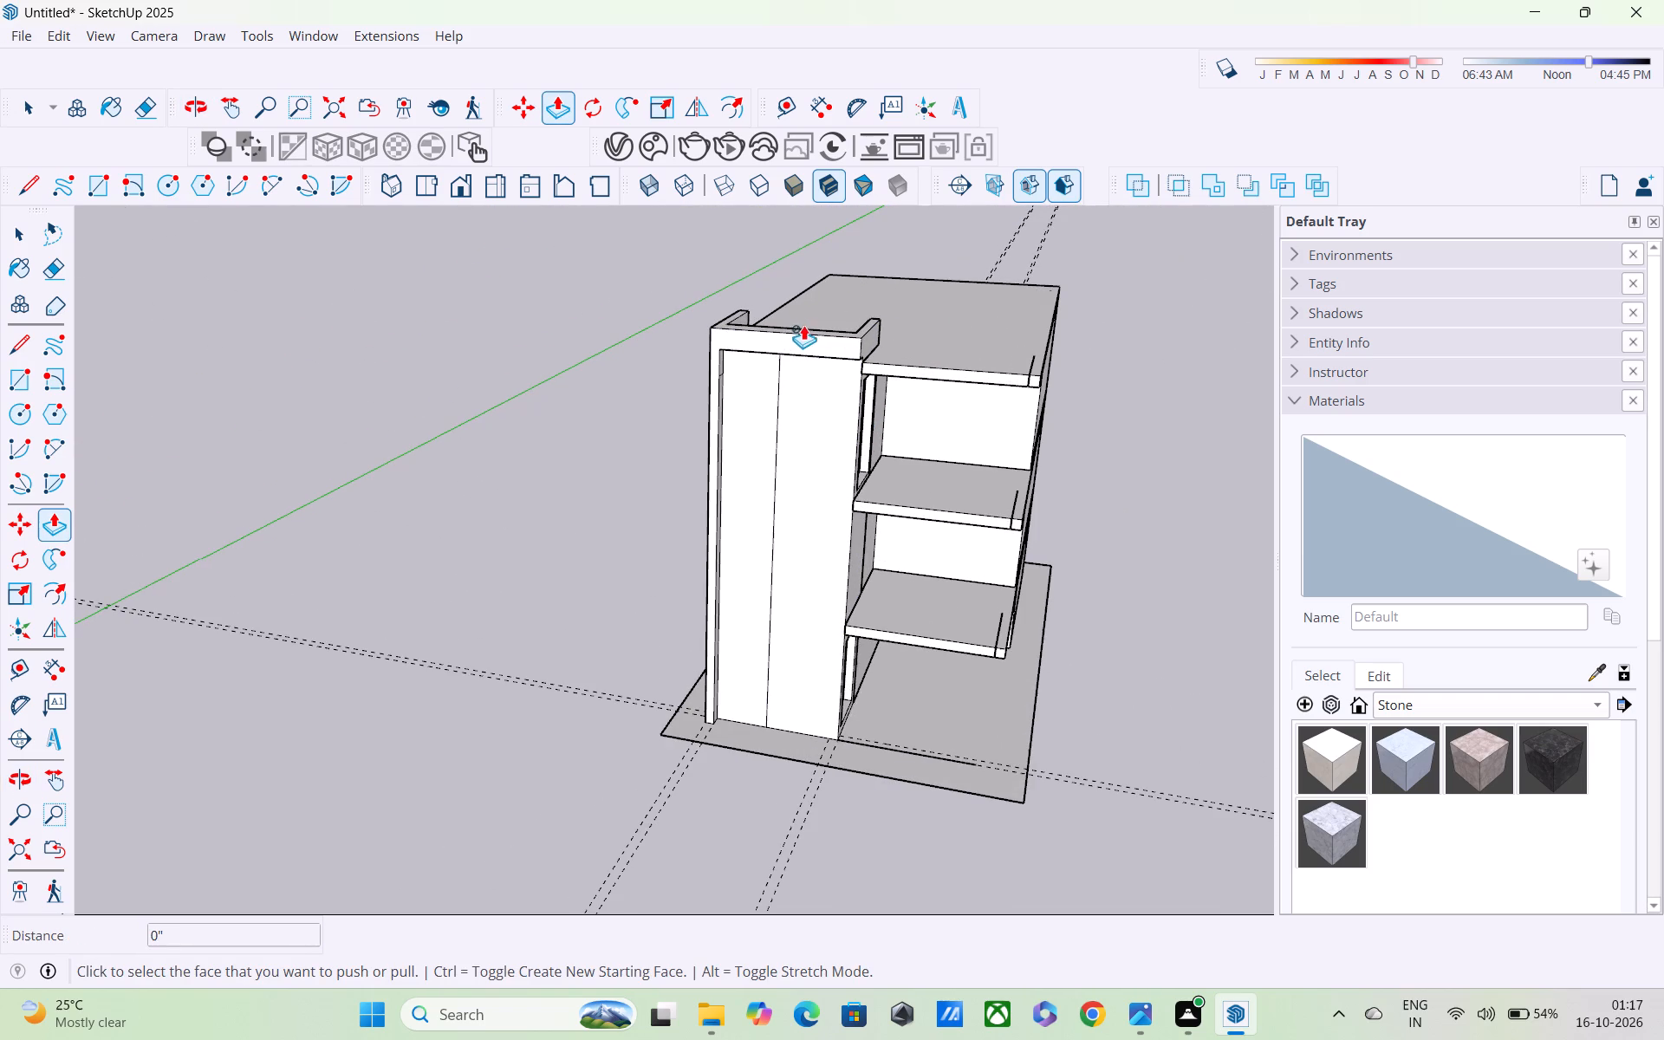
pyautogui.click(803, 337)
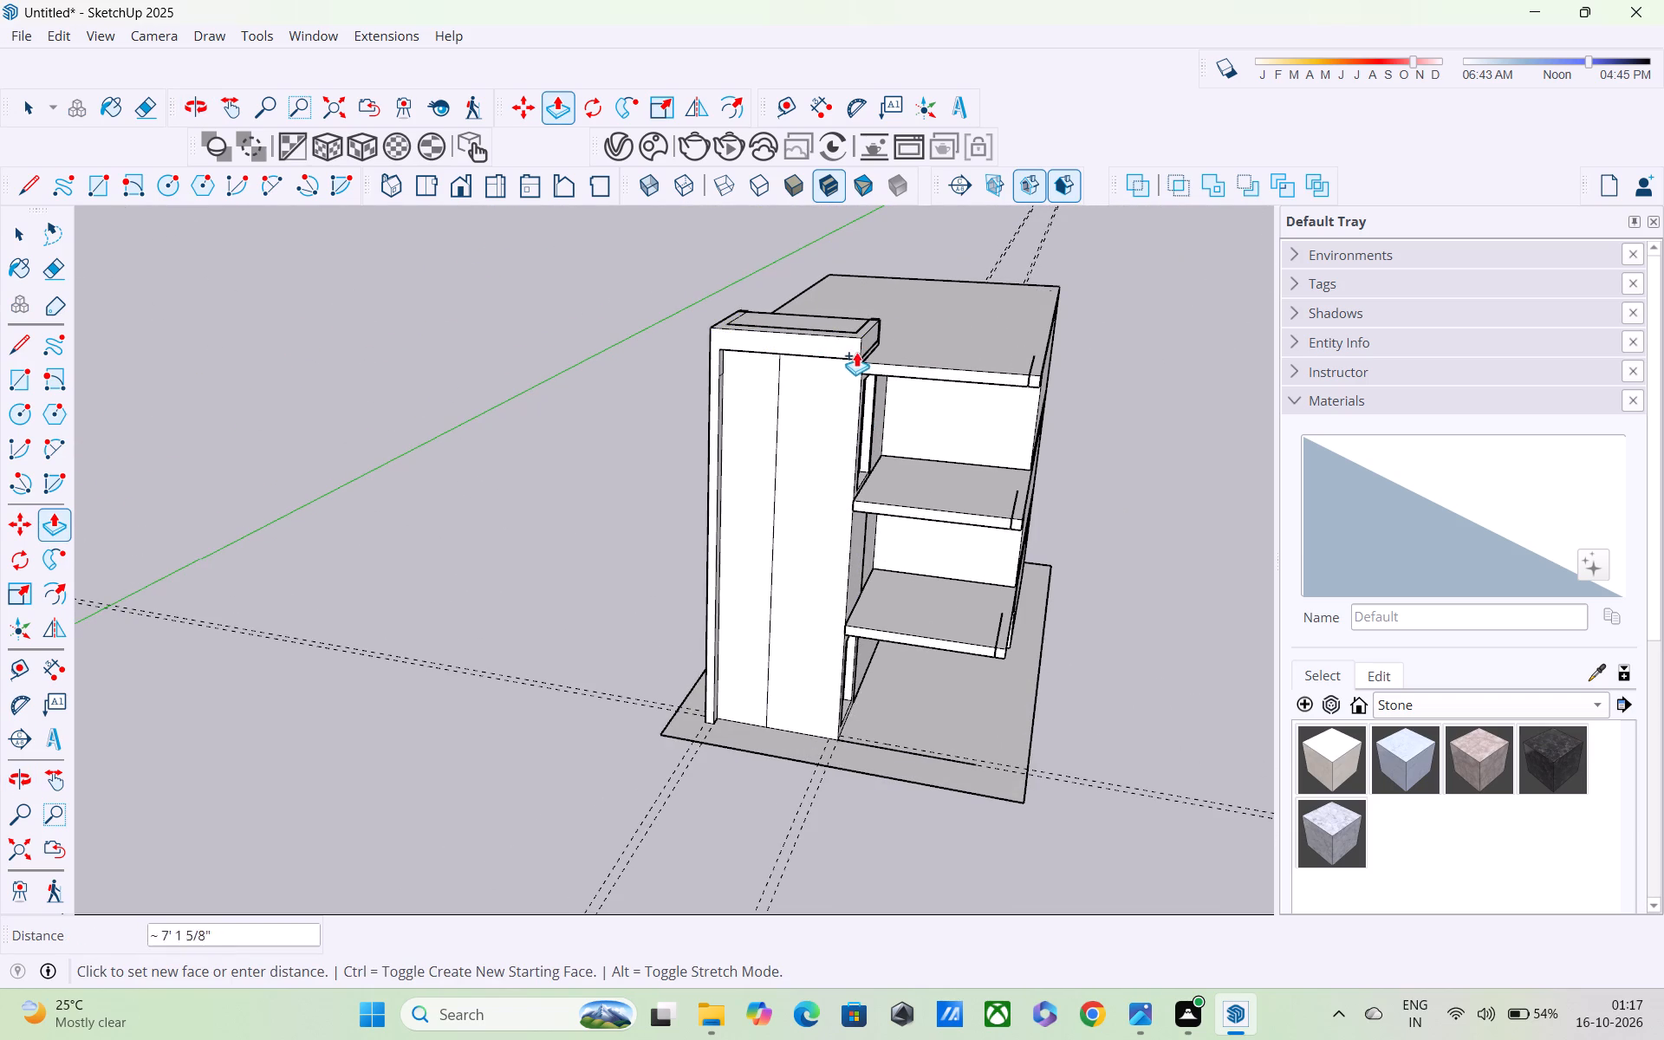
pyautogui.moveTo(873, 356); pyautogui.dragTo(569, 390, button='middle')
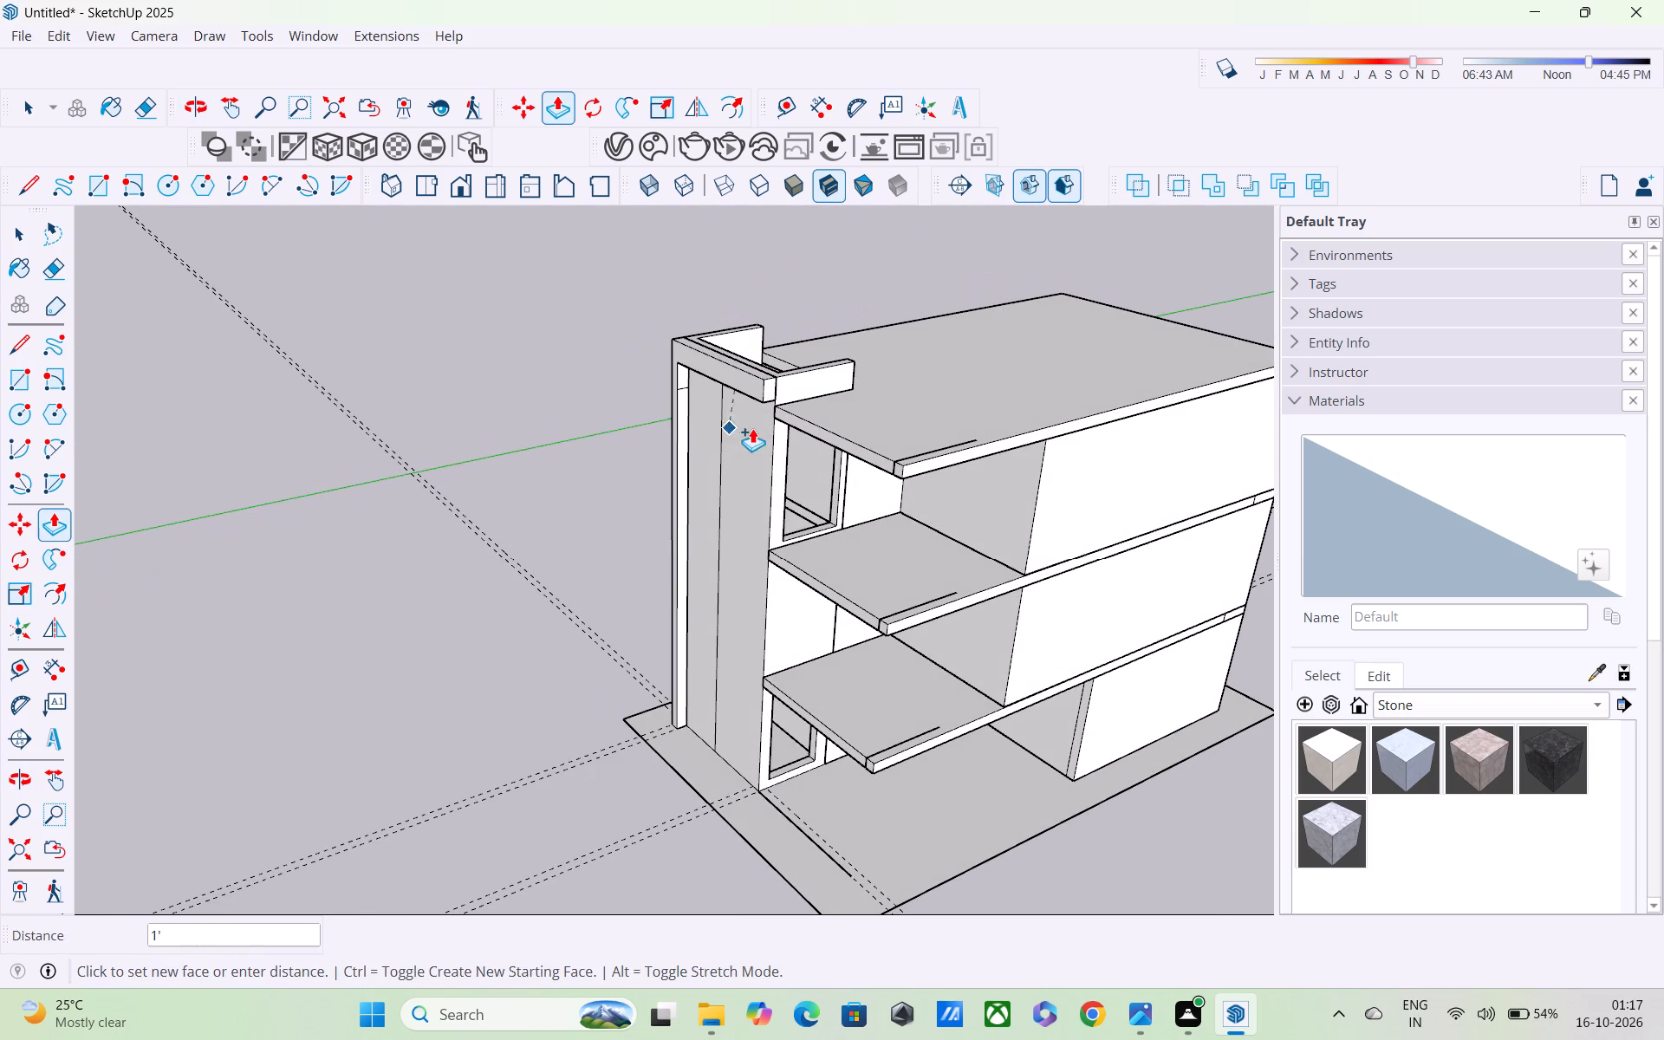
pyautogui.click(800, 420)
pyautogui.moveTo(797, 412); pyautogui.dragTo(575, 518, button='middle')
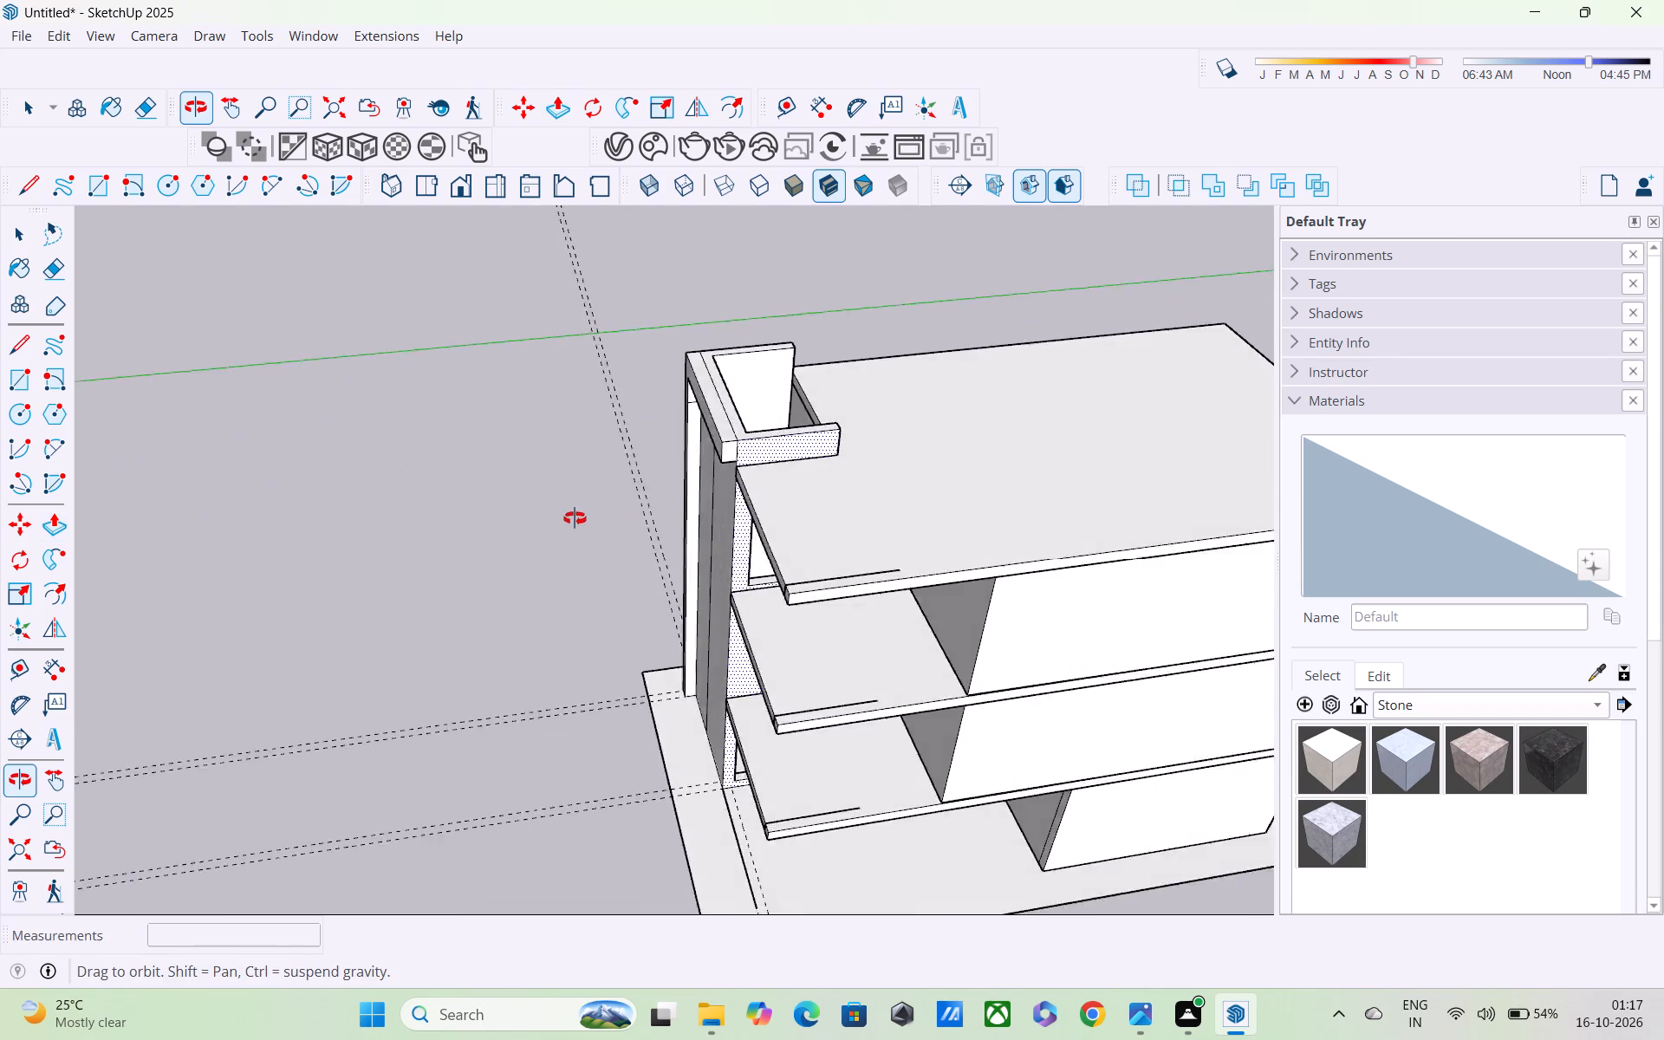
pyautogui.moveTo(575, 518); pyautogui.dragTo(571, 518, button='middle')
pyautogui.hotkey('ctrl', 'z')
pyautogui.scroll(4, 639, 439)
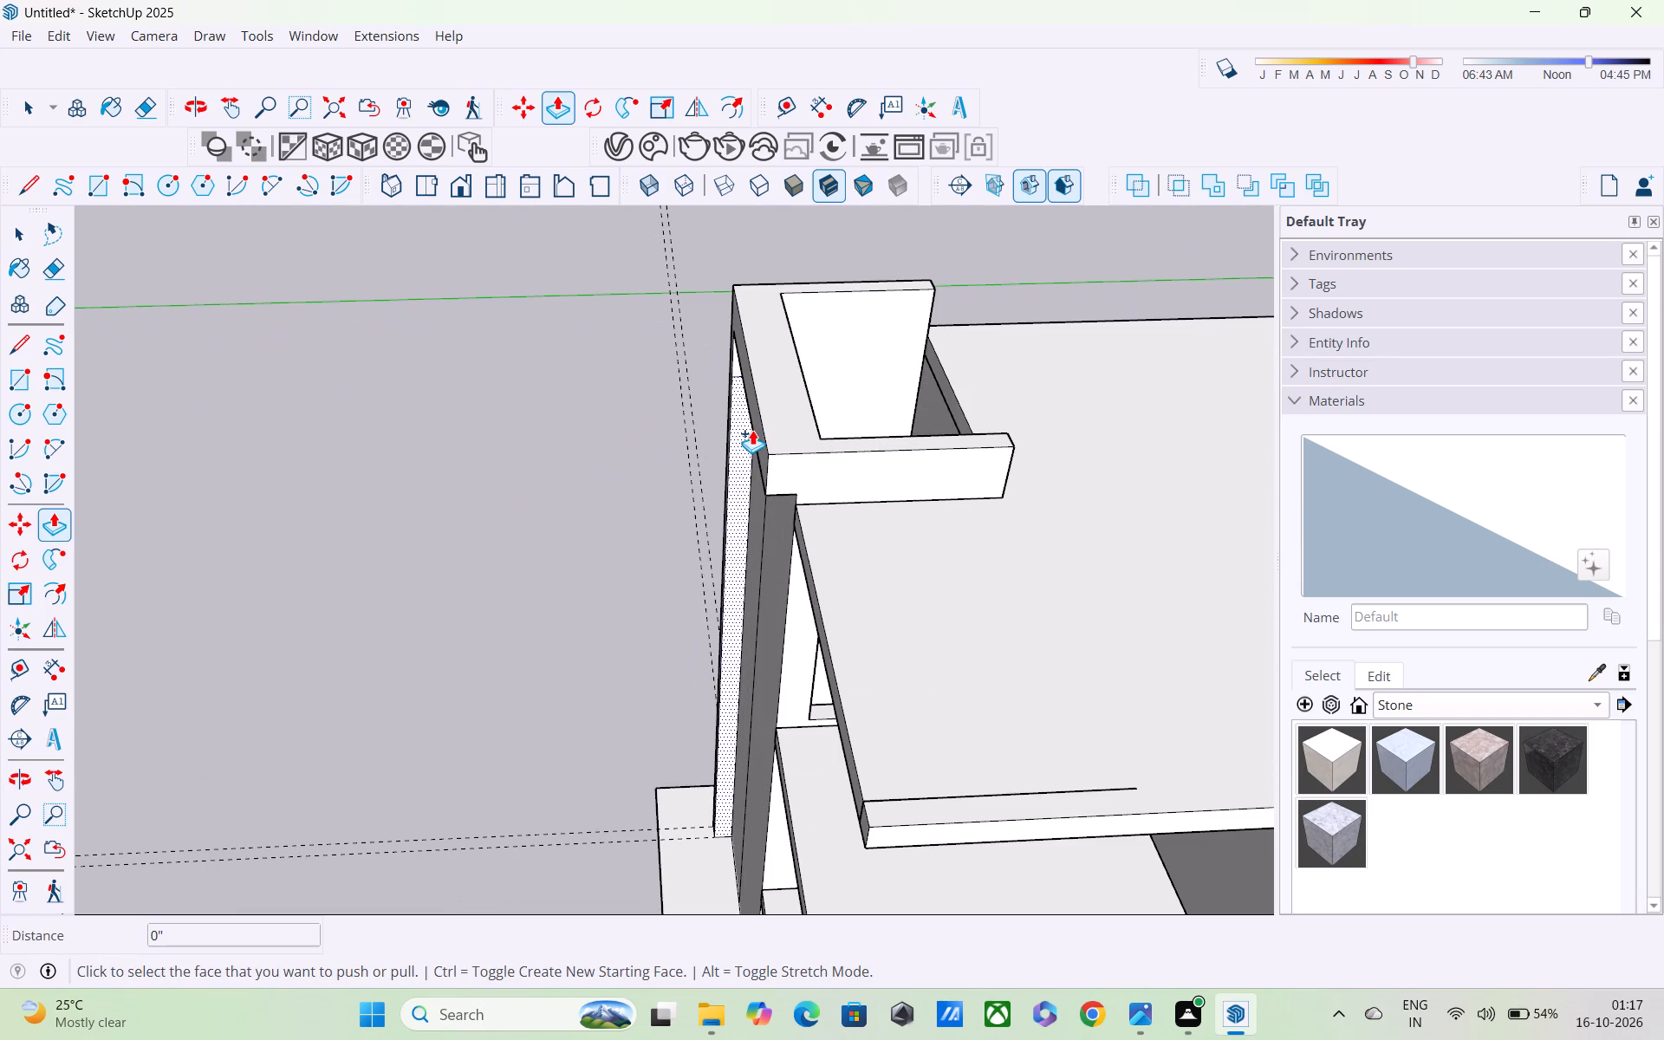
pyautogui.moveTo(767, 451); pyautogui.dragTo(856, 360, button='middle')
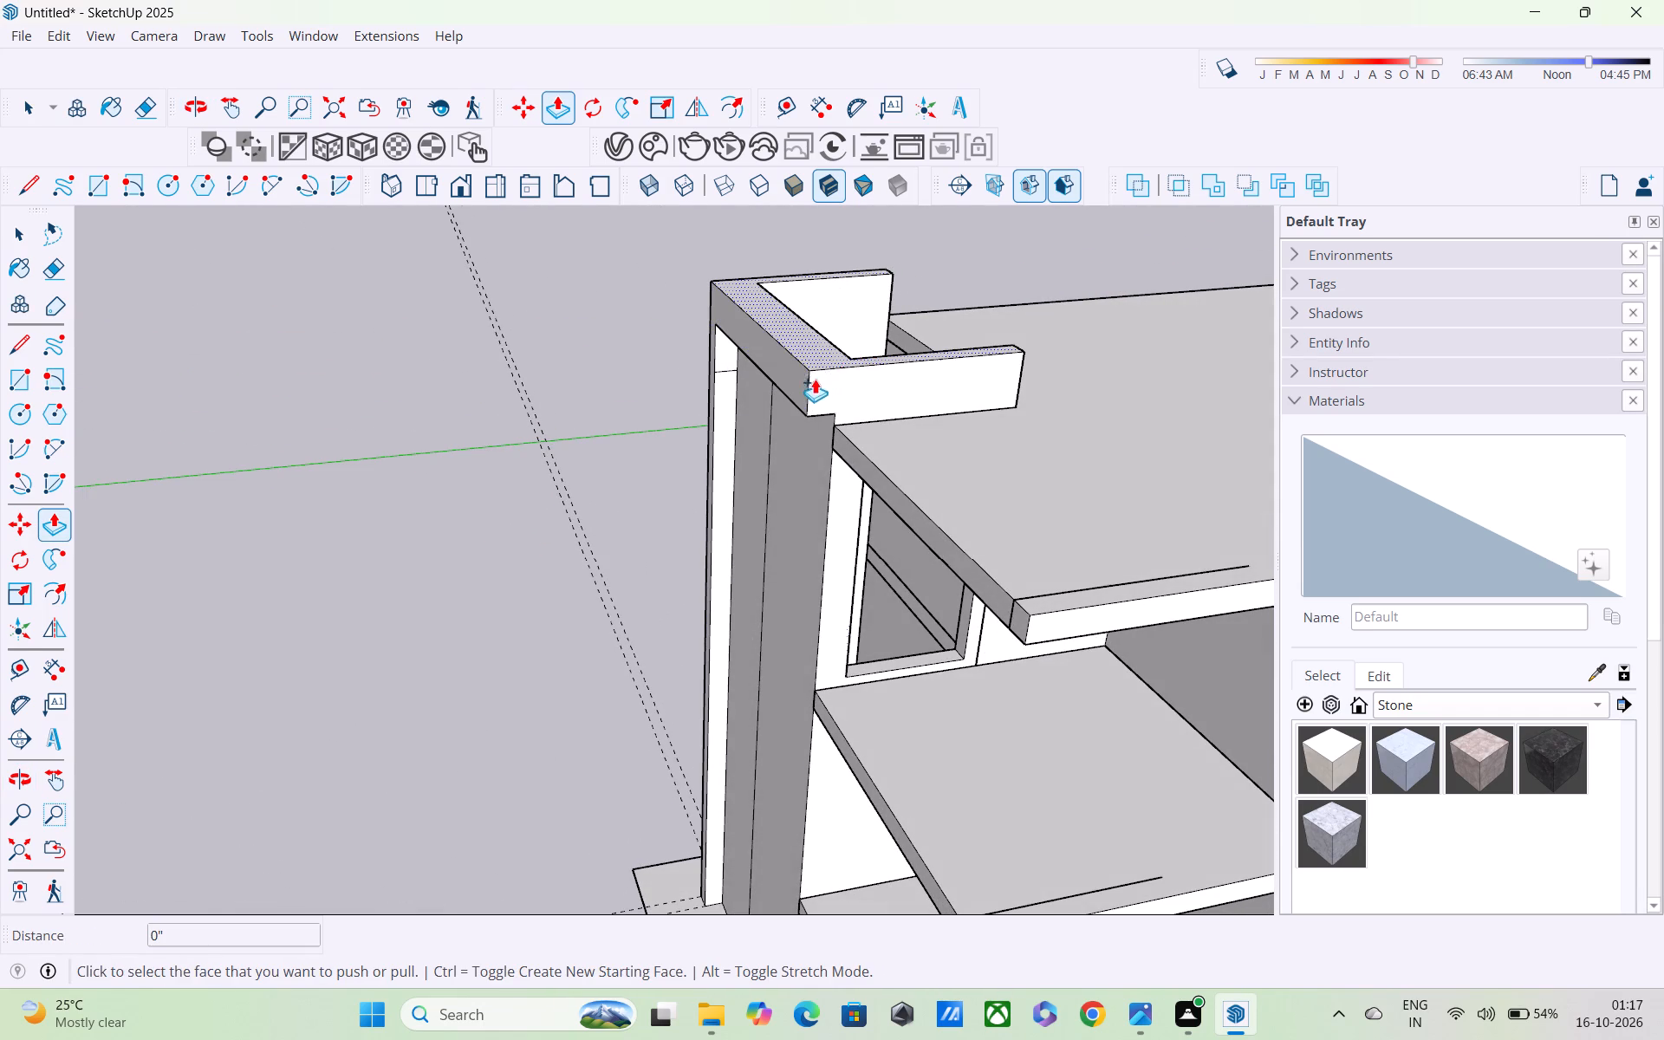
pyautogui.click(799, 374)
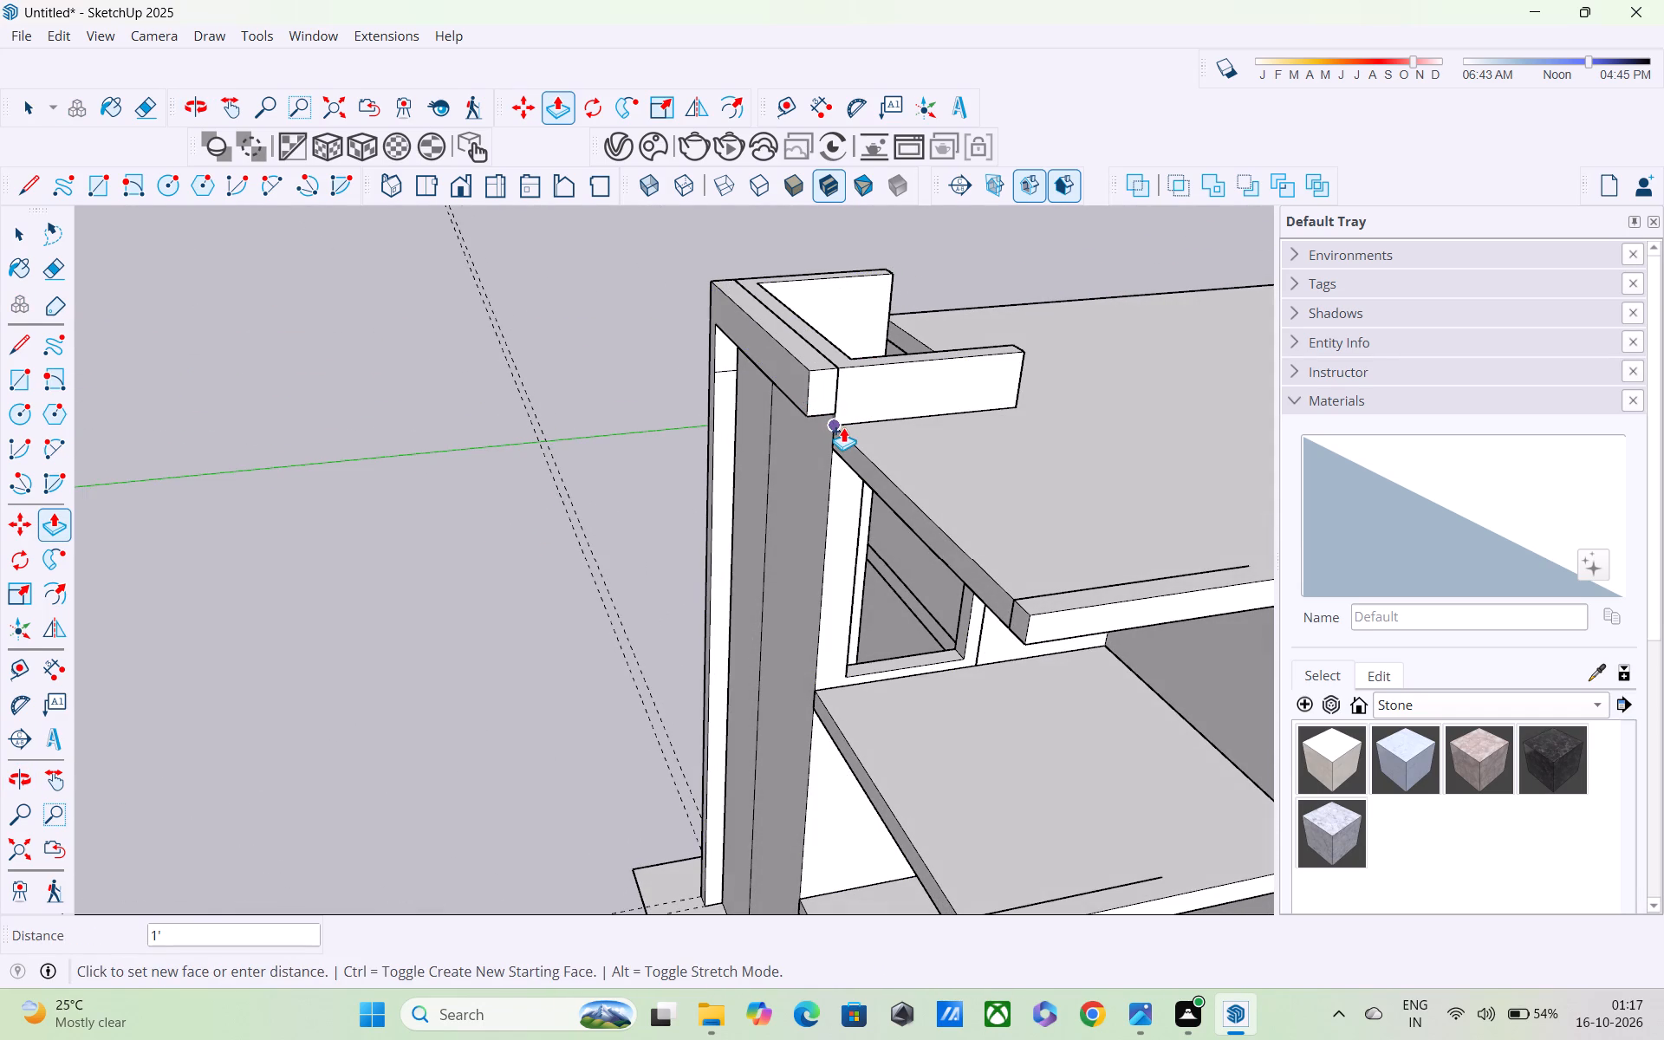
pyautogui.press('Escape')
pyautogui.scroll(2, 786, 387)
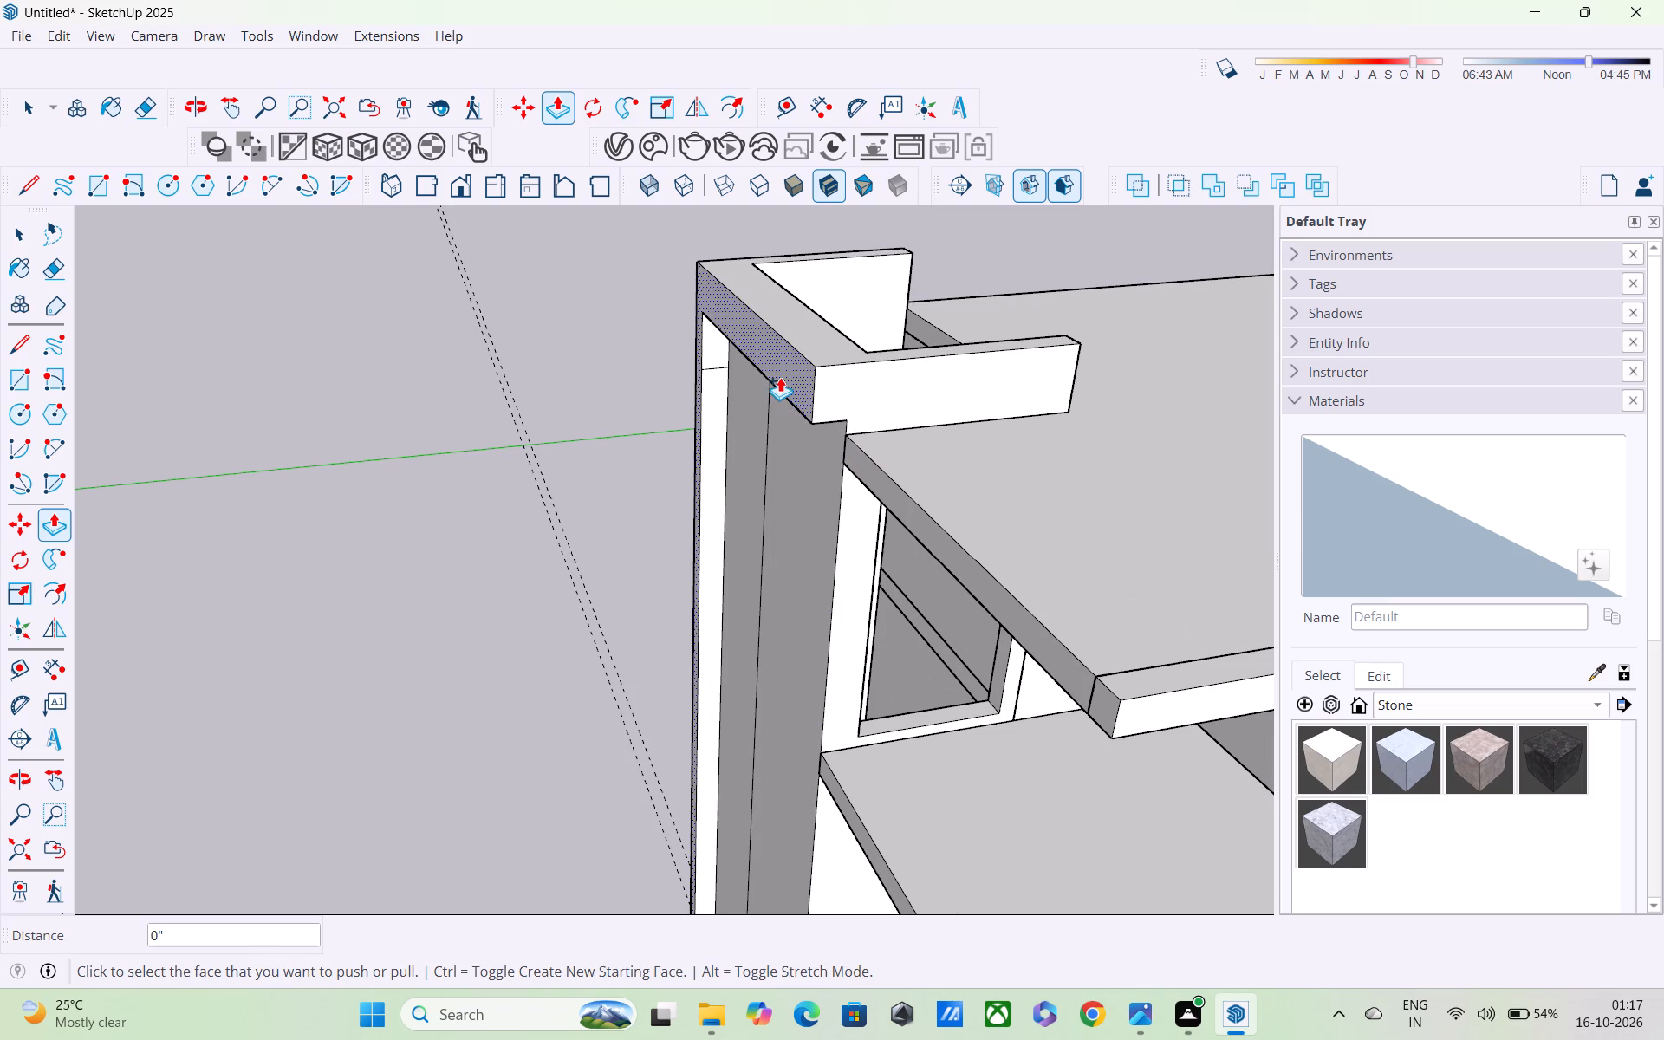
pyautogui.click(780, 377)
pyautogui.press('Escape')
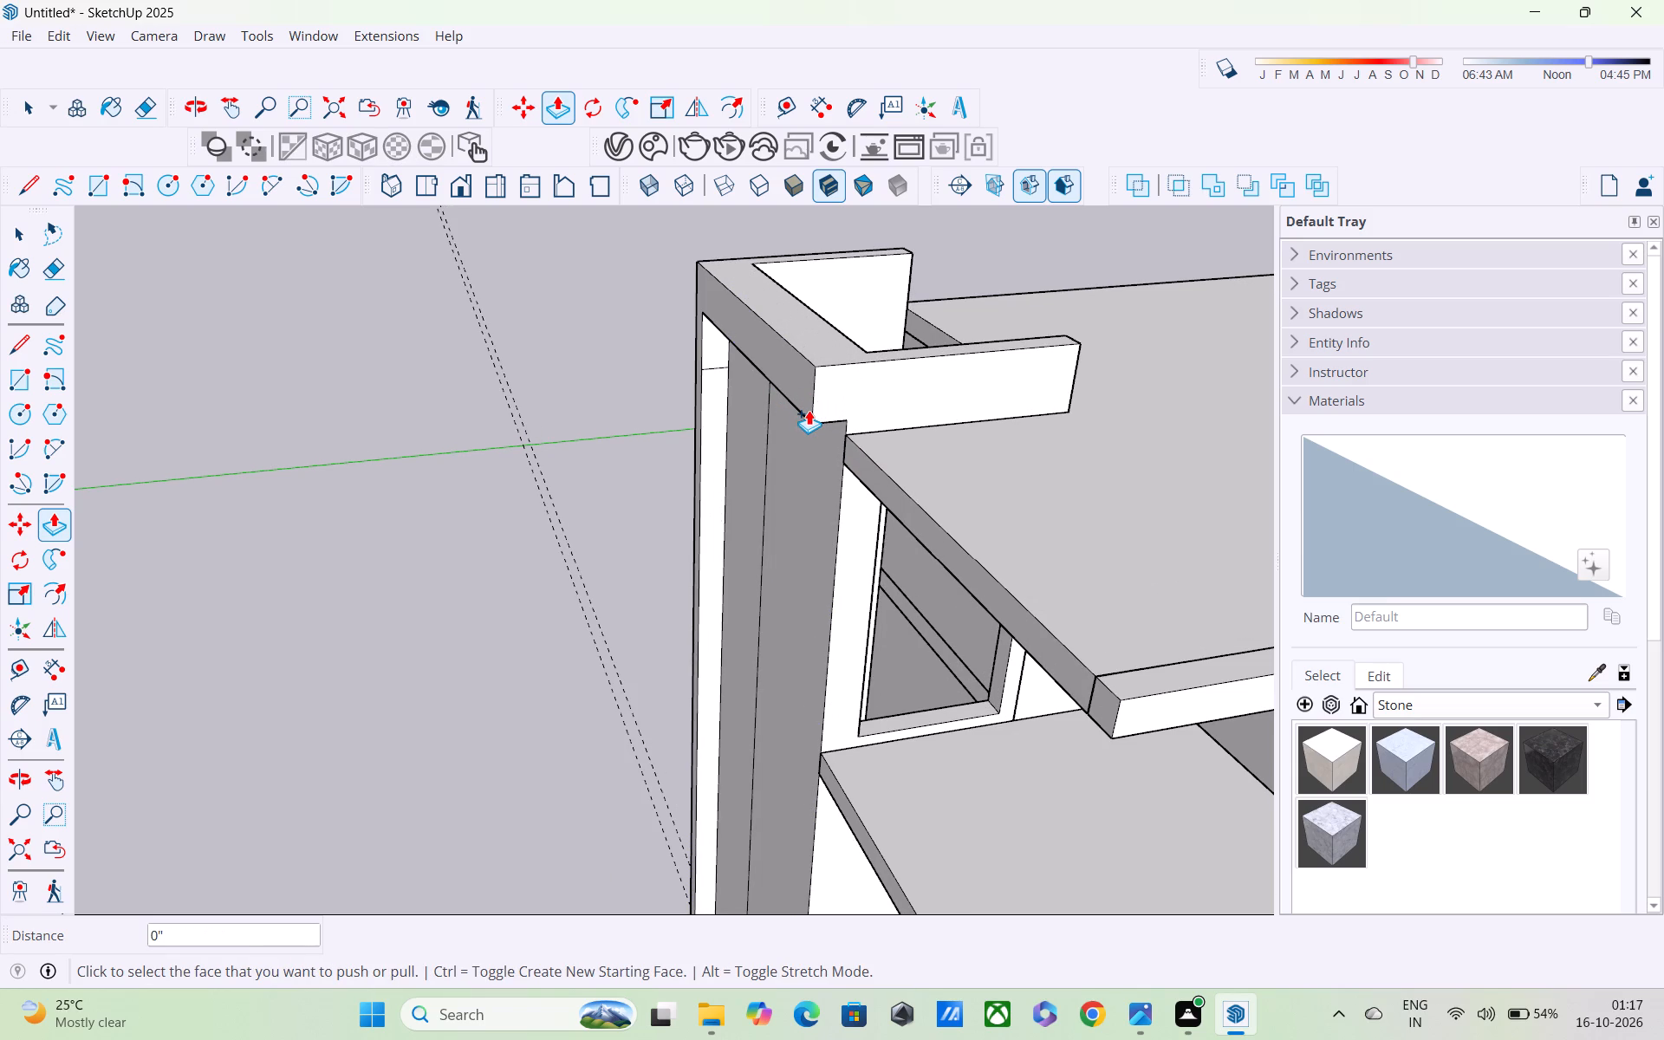
# Undo the facade's vertical dividing line, the projection of its L-shaped border and the horizontal line closing its top.
pyautogui.hotkey('ctrl', 'z')
pyautogui.hotkey('ctrl', 'z')
pyautogui.moveTo(809, 410); pyautogui.dragTo(882, 410, button='middle')
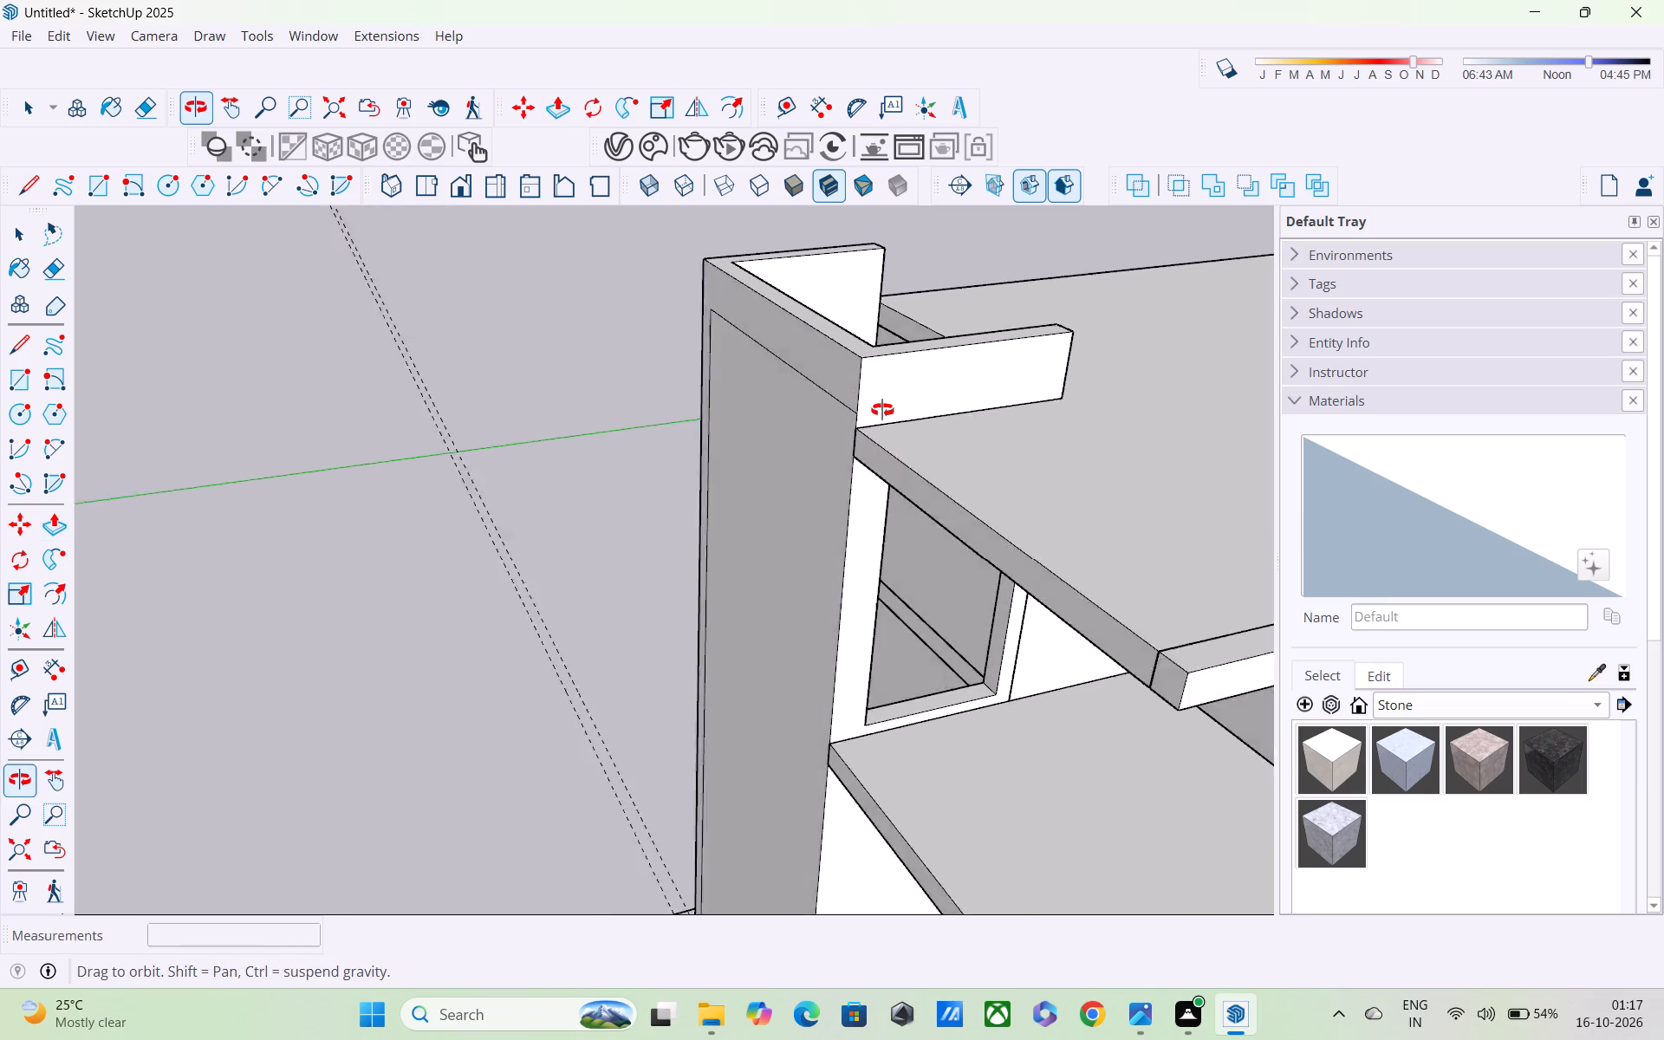
pyautogui.moveTo(882, 410); pyautogui.dragTo(933, 400, button='middle')
pyautogui.hotkey('ctrl', 'z')
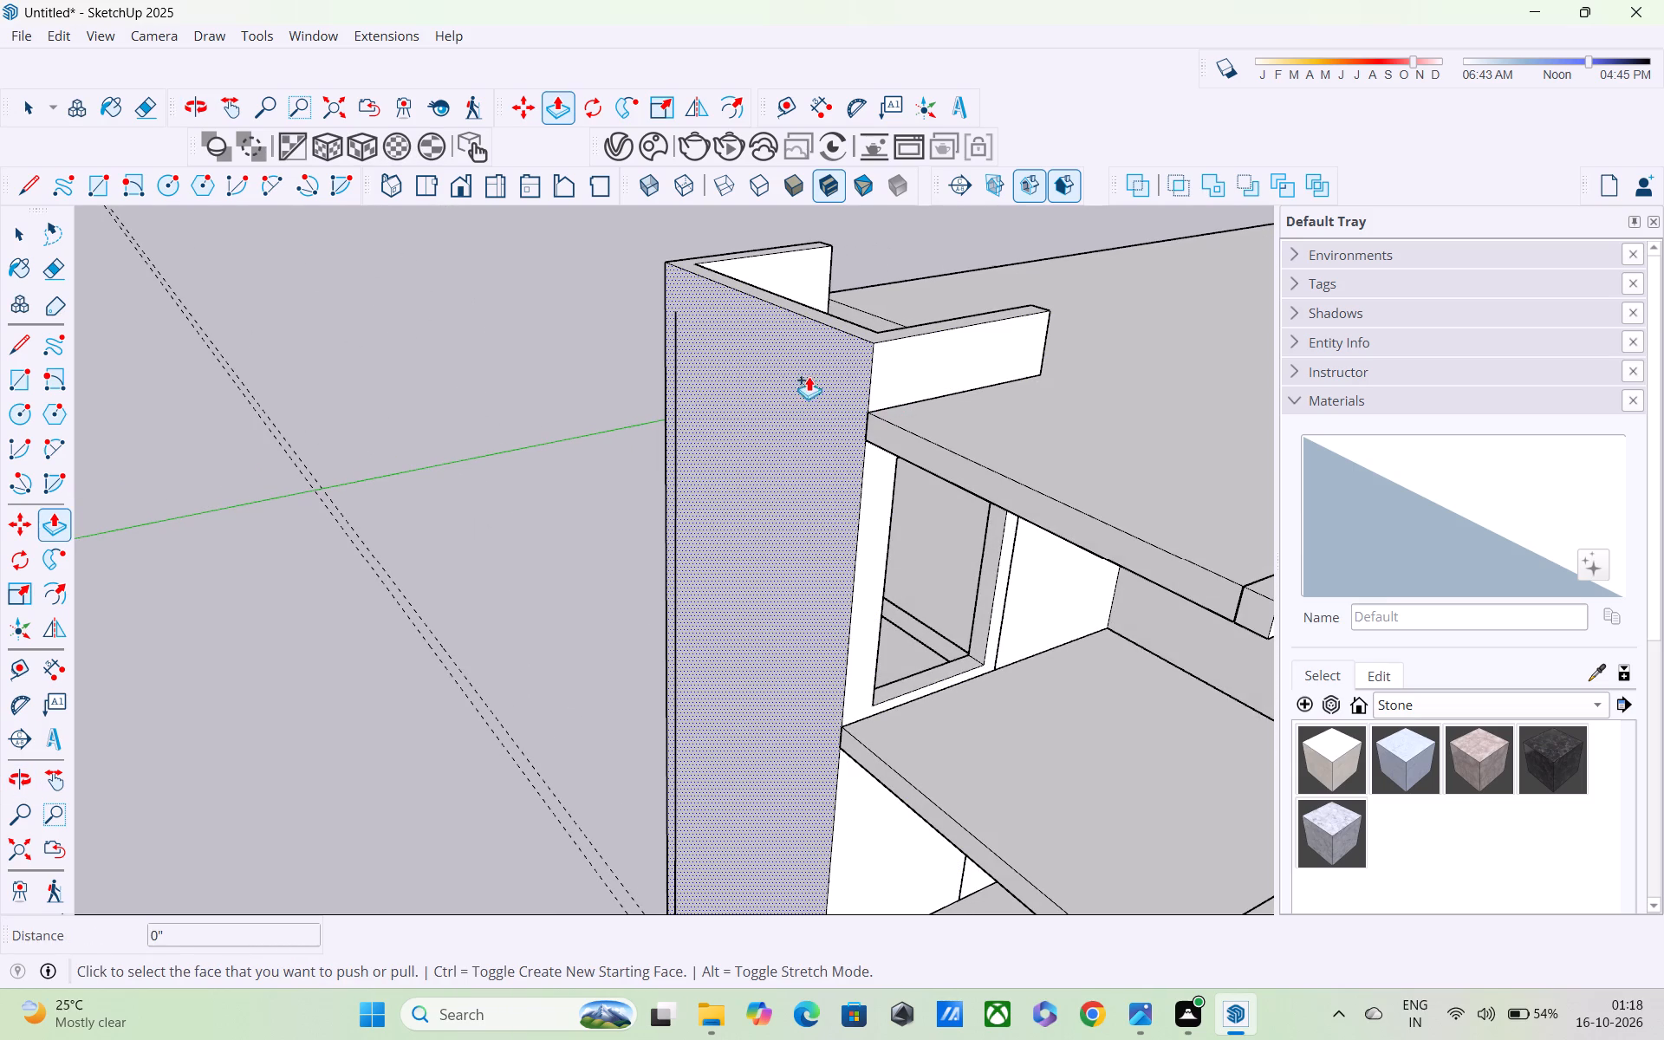
# Raise the tower's U-shaped top face by 10' with Push/Pull, keeping a new starting face.
pyautogui.moveTo(817, 328); pyautogui.dragTo(724, 548, button='middle')
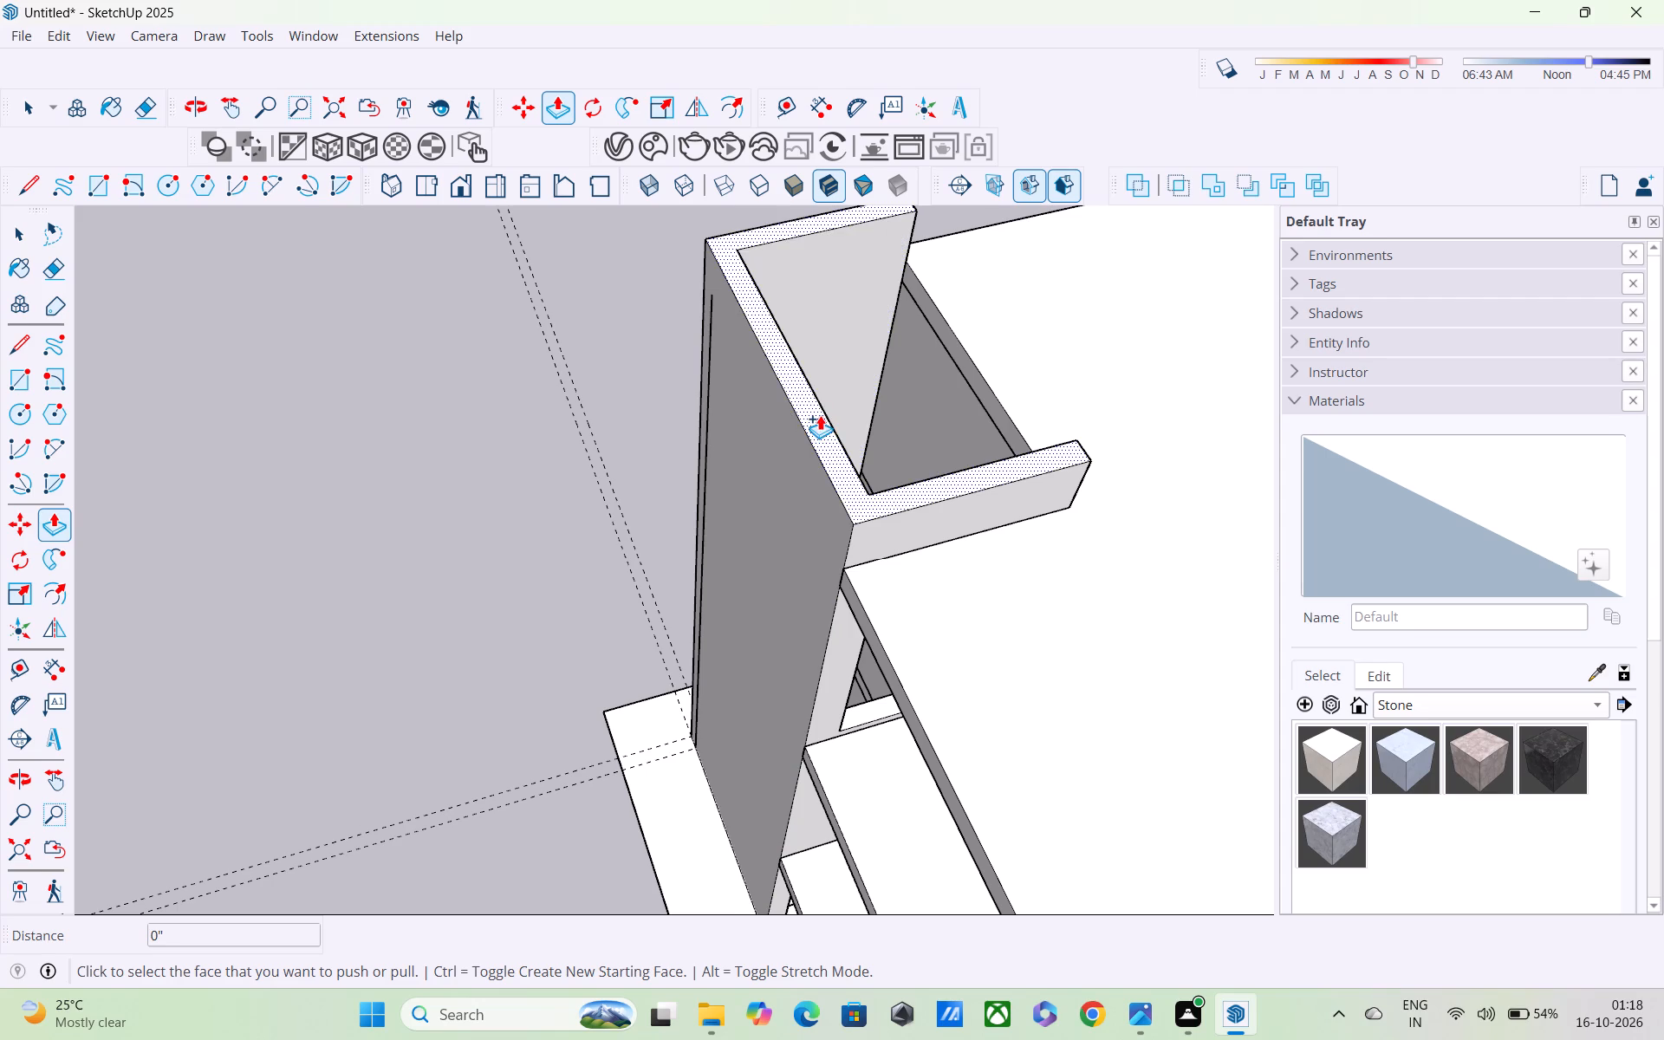
pyautogui.click(820, 415)
pyautogui.scroll(-3, 850, 357)
pyautogui.moveTo(855, 375); pyautogui.dragTo(981, 214, button='middle')
pyautogui.scroll(-3, 969, 239)
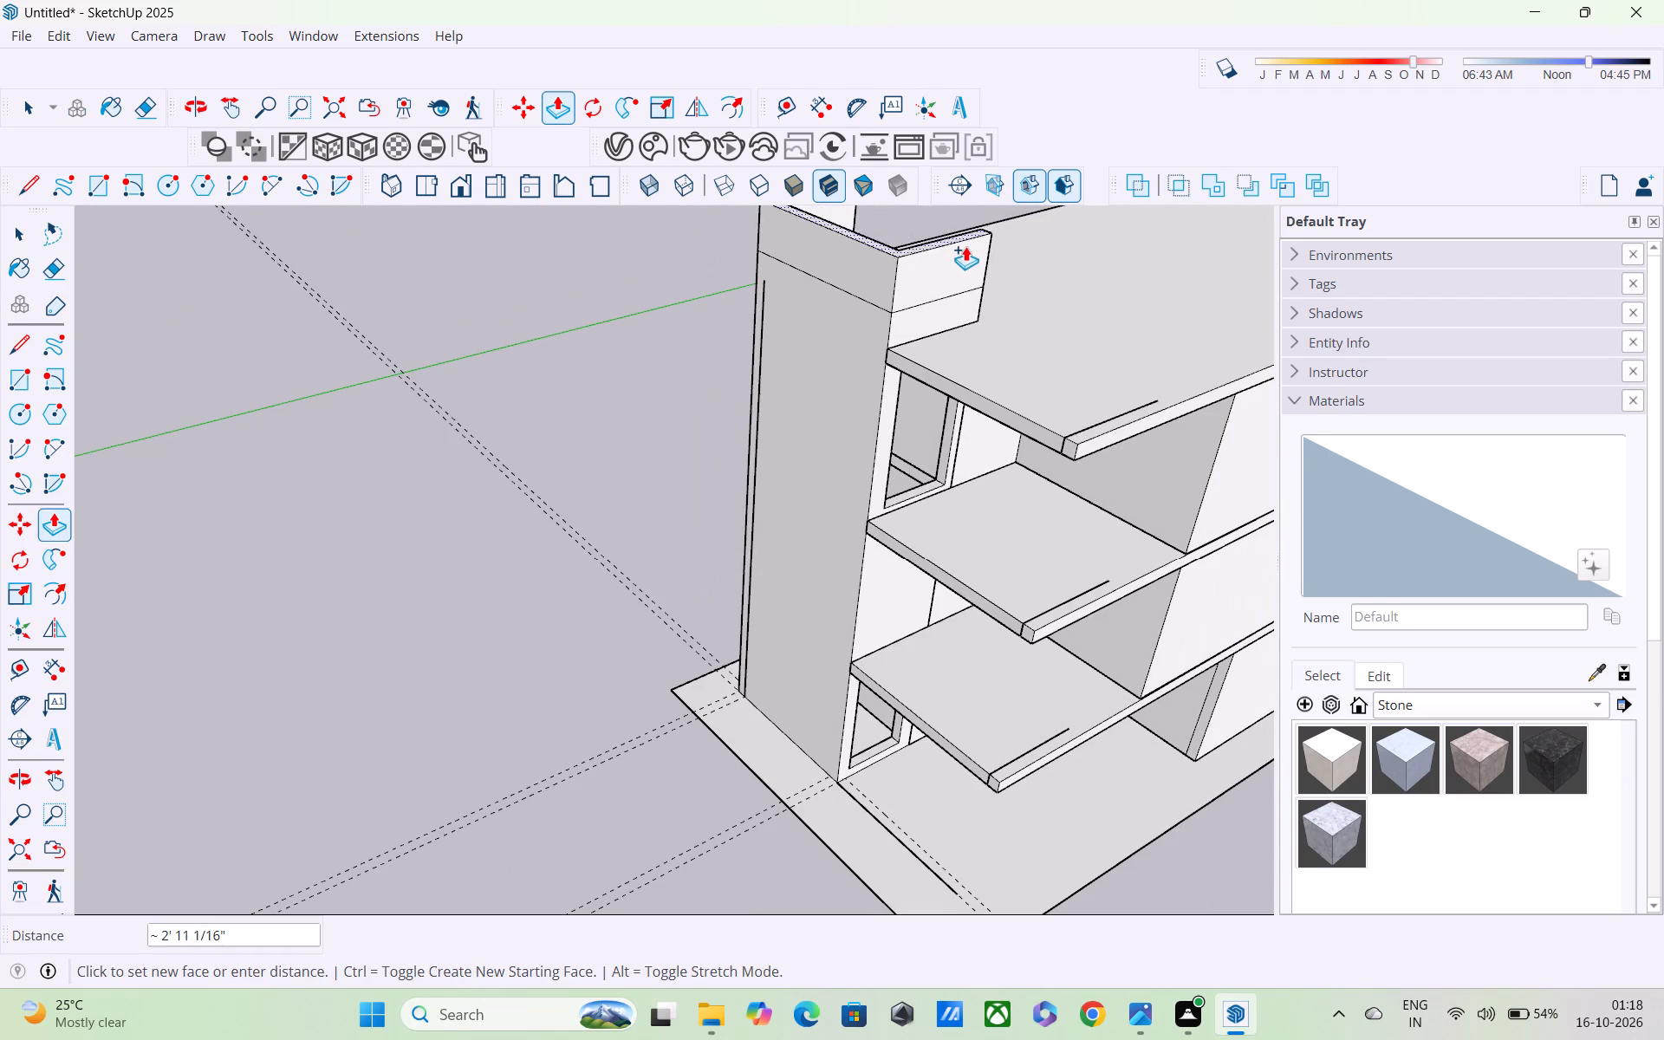
pyautogui.keyDown('shift'); pyautogui.moveTo(965, 246); pyautogui.dragTo(800, 497, button='middle'); pyautogui.keyUp('shift')
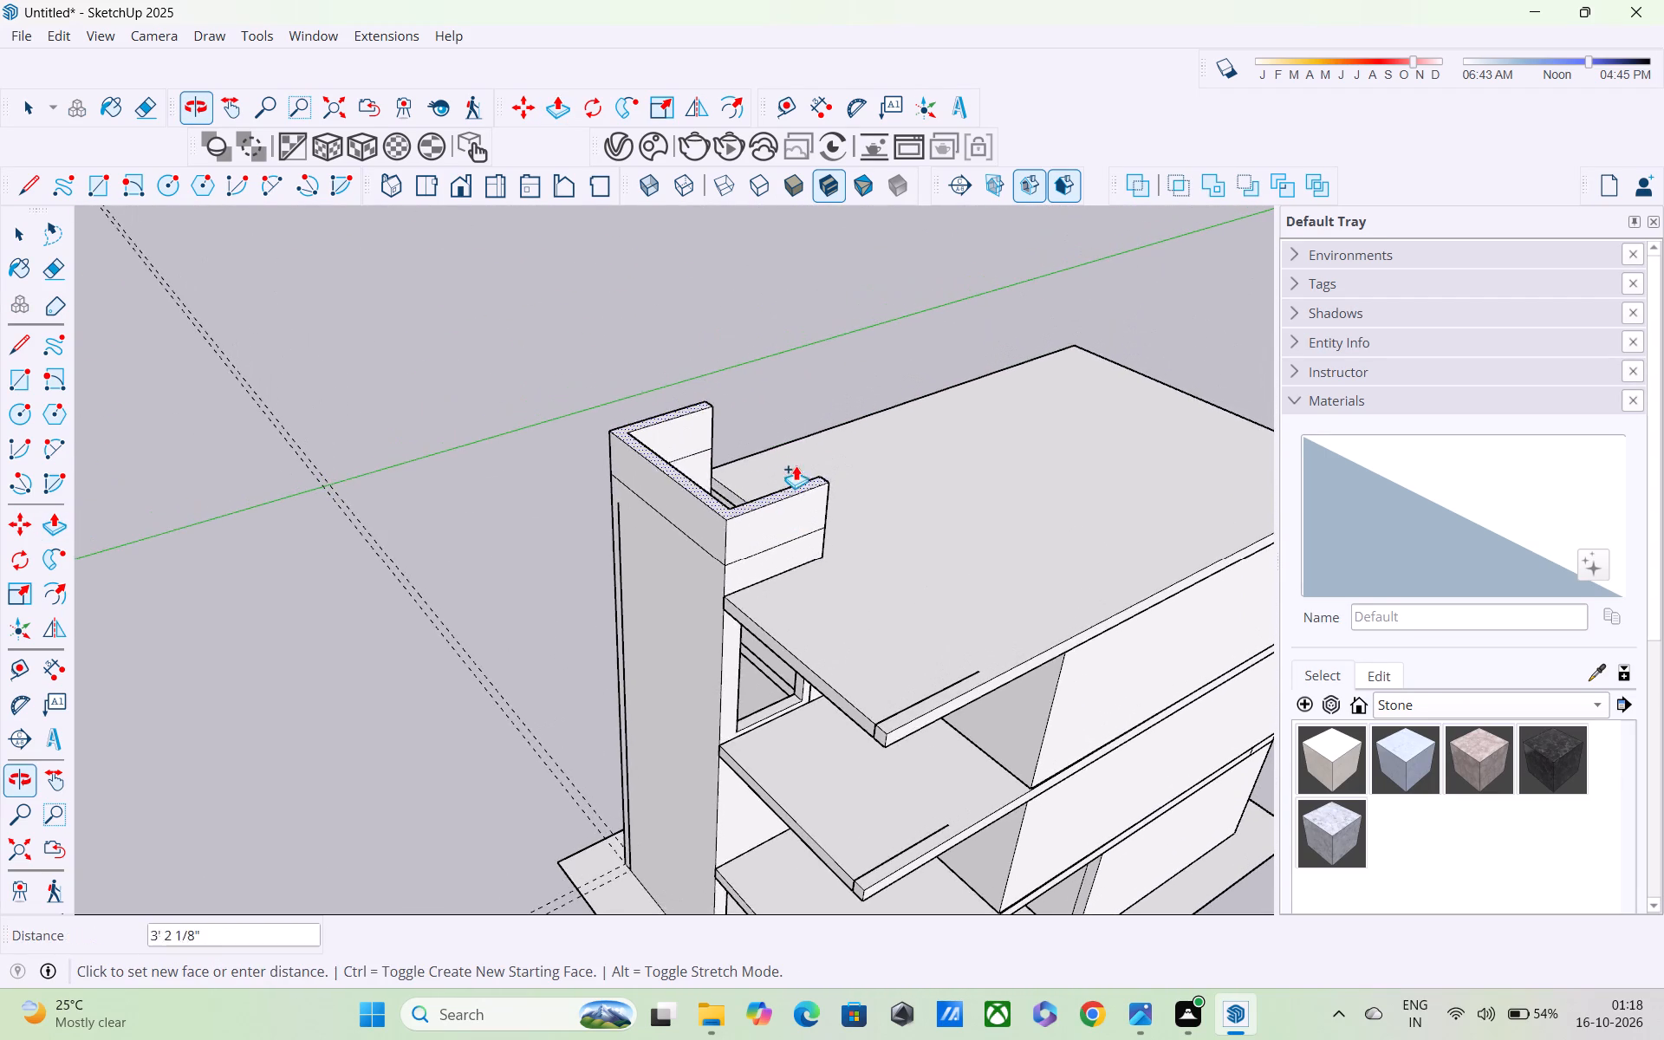
pyautogui.scroll(-3, 796, 457)
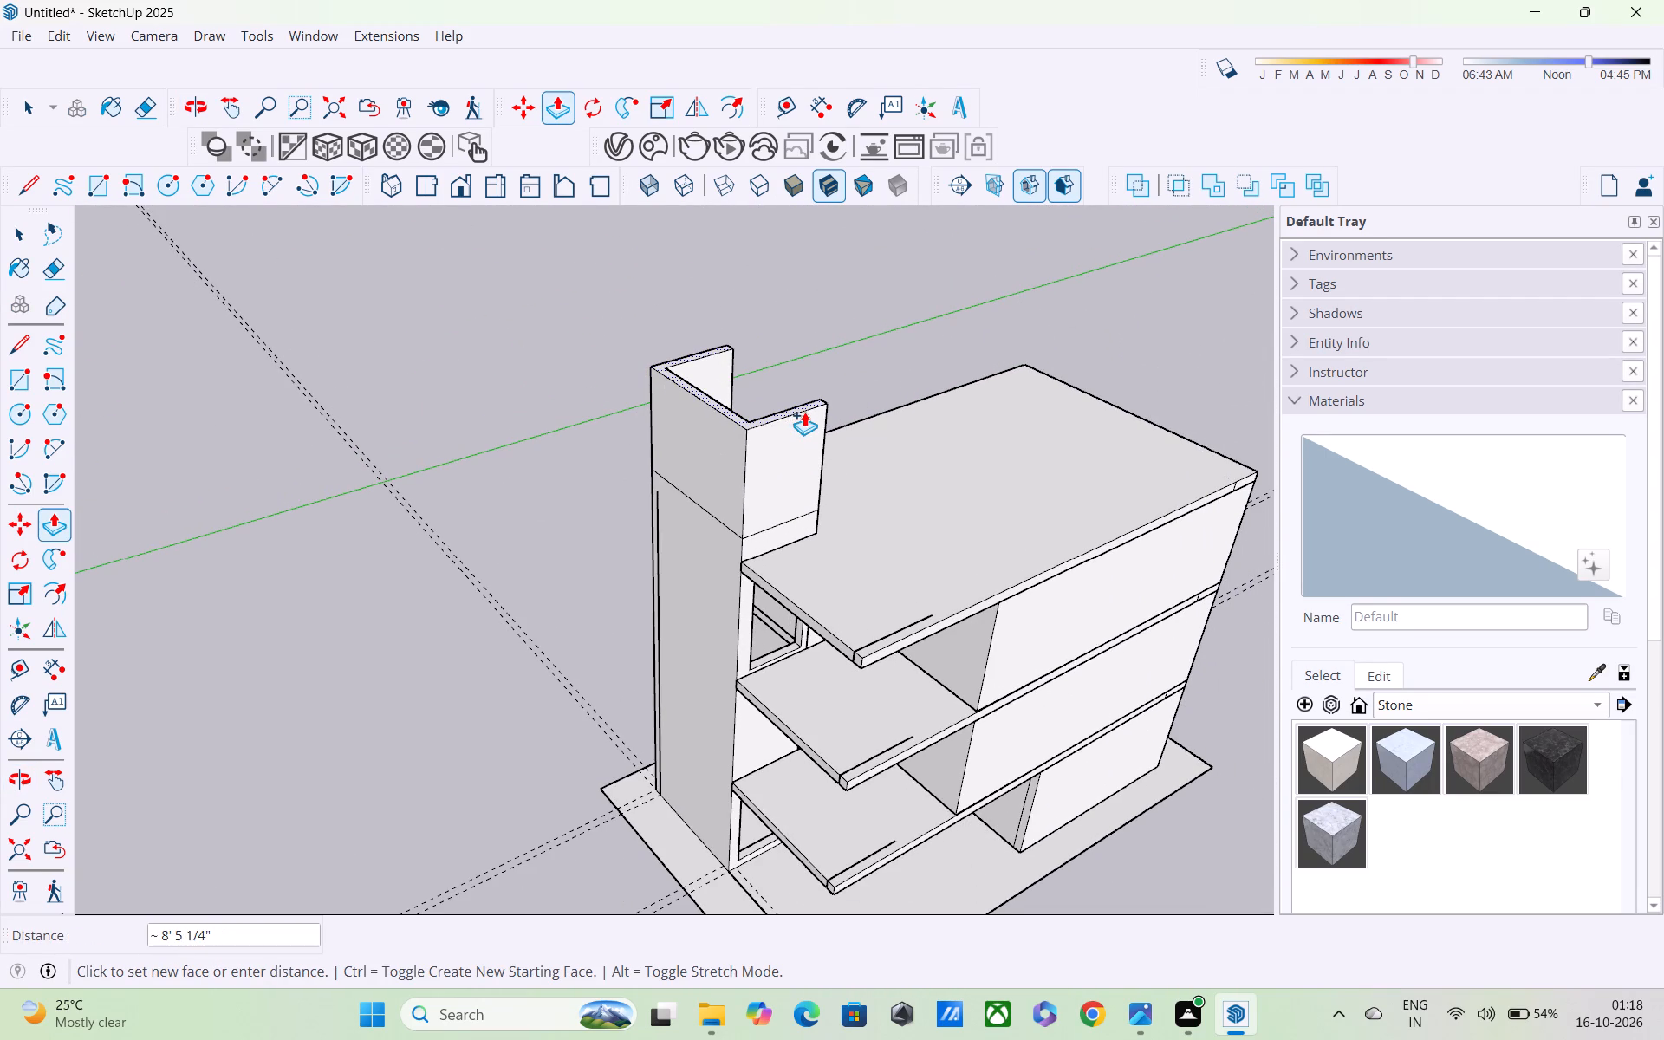
pyautogui.write("10'")
pyautogui.press('Return')
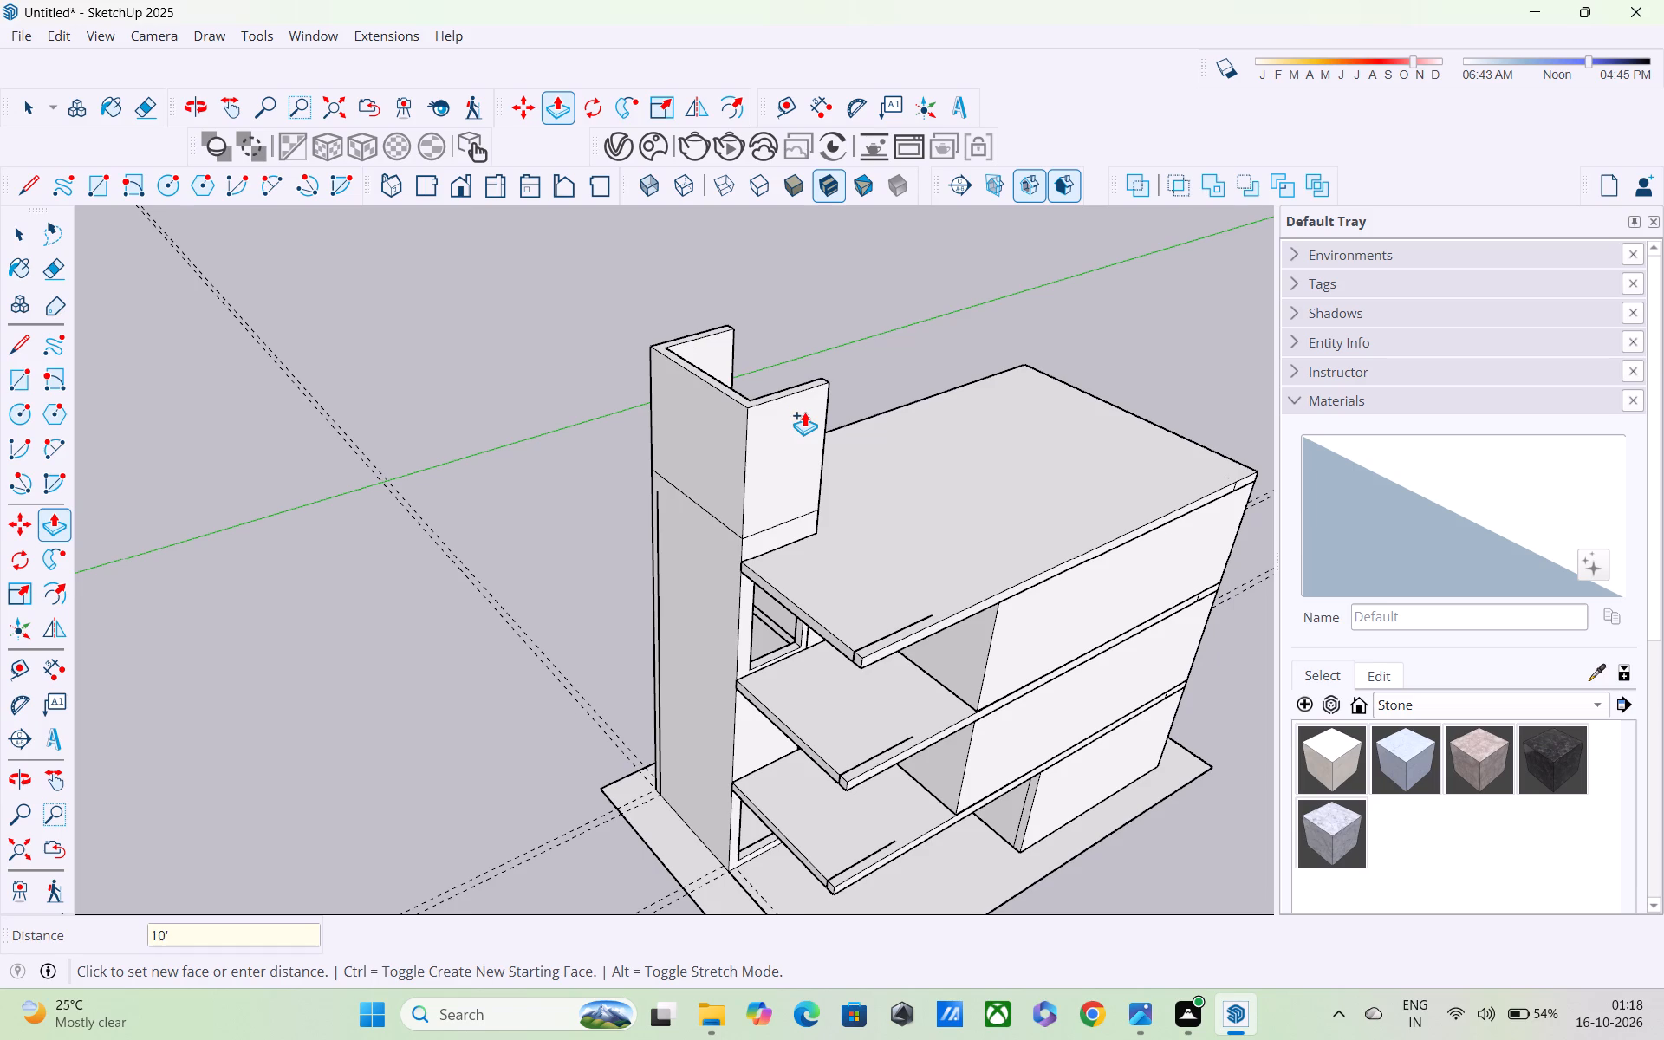
# Delete the leftover horizontal edges across the tower's front face and balcony-side face at the old top level.
pyautogui.moveTo(767, 552); pyautogui.dragTo(790, 442, button='middle')
pyautogui.press('space')
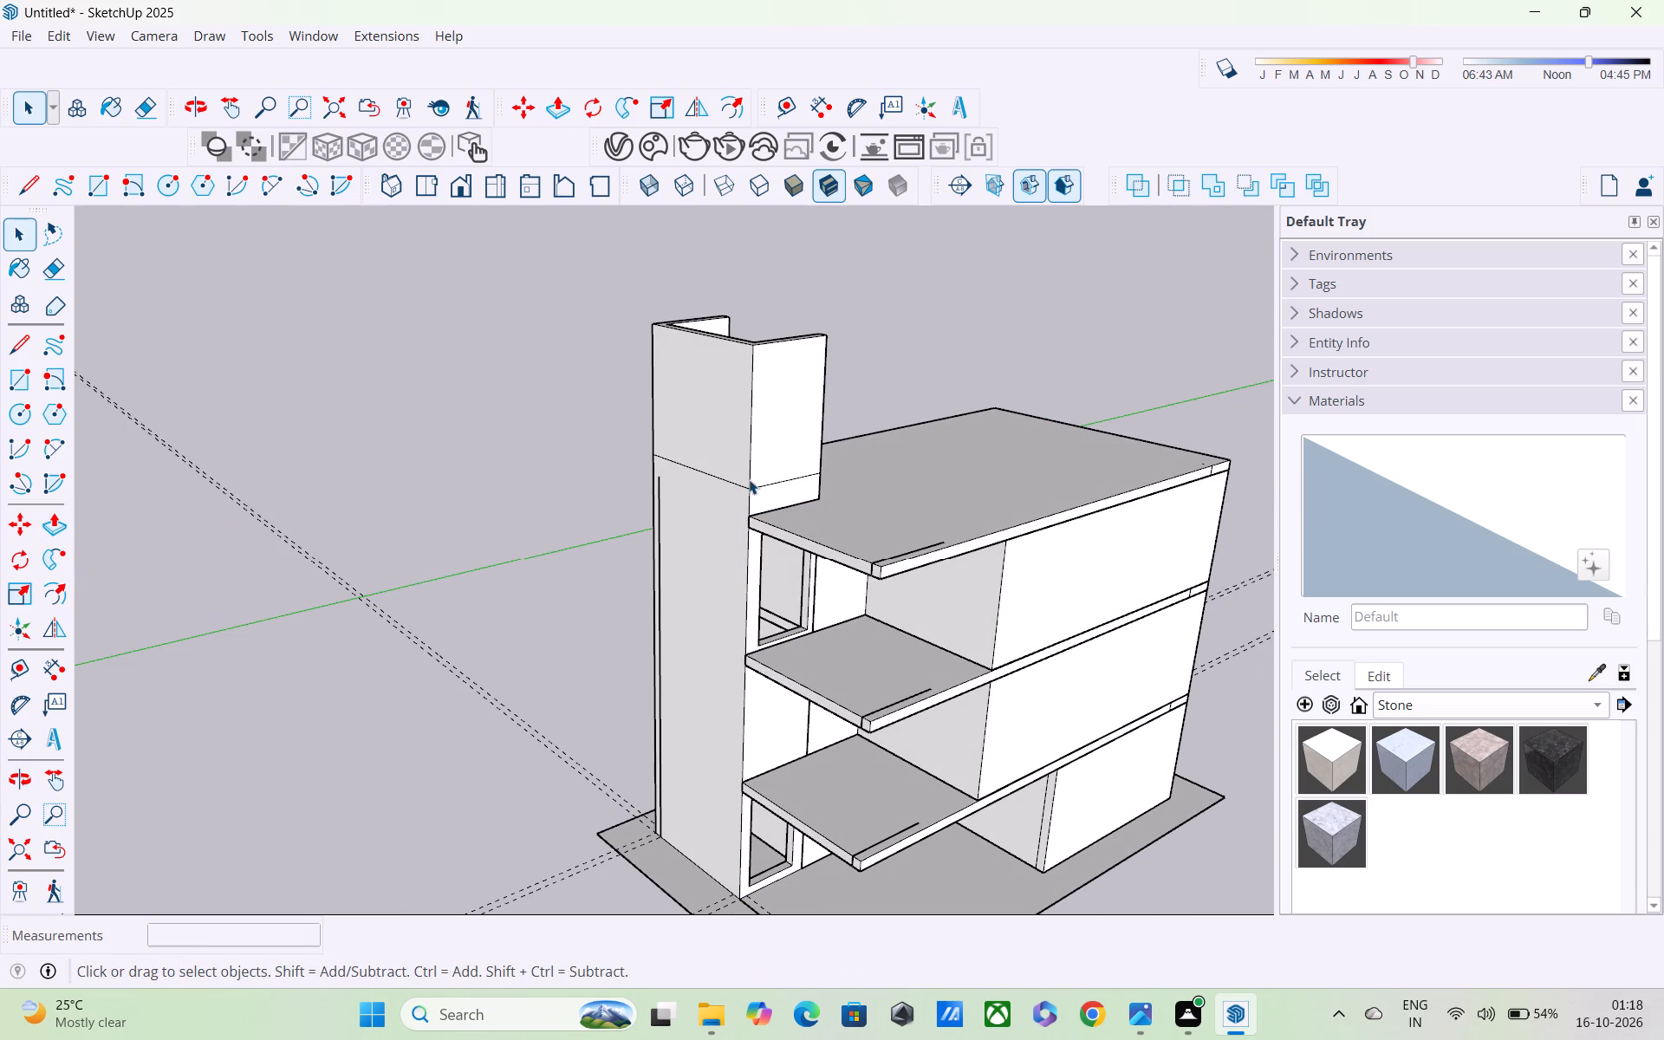
pyautogui.click(733, 482)
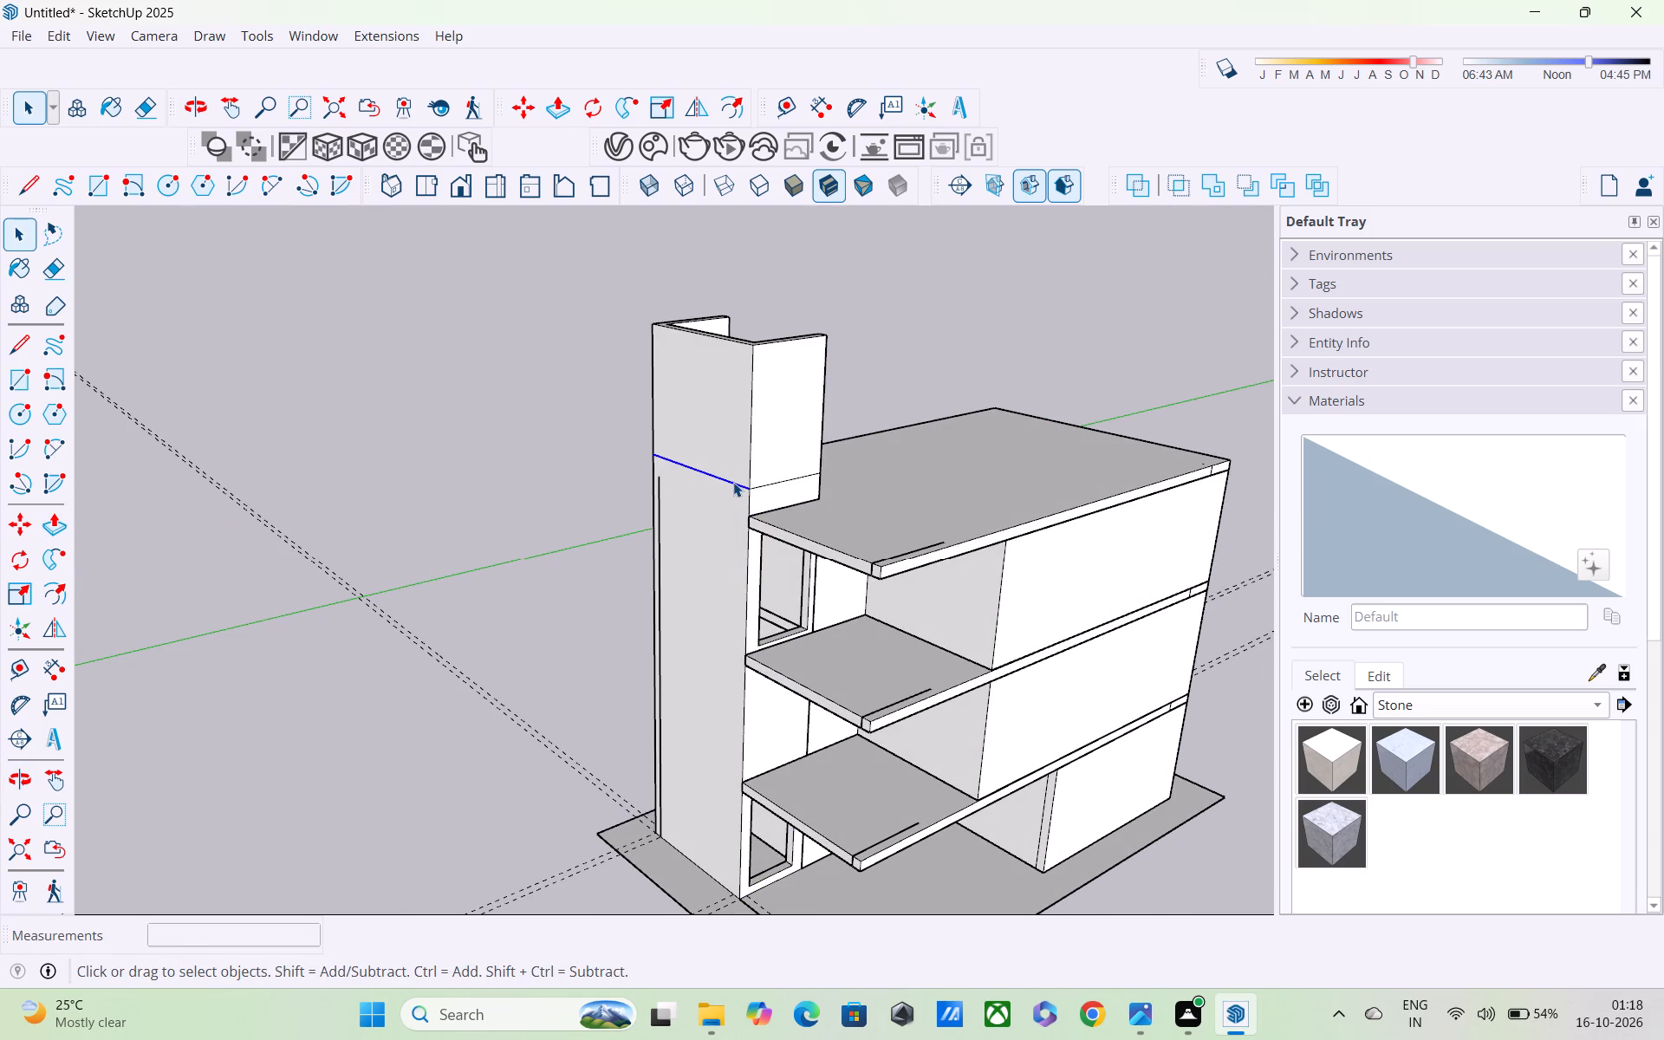
pyautogui.press('Delete')
pyautogui.click(783, 481)
pyautogui.press('Delete')
# Extend the facade's vertical border line upward about 9' and draw a 10' 9" horizontal line from it to the balcony-side edge.
pyautogui.scroll(-2, 782, 478)
pyautogui.moveTo(740, 522); pyautogui.dragTo(1128, 461, button='middle')
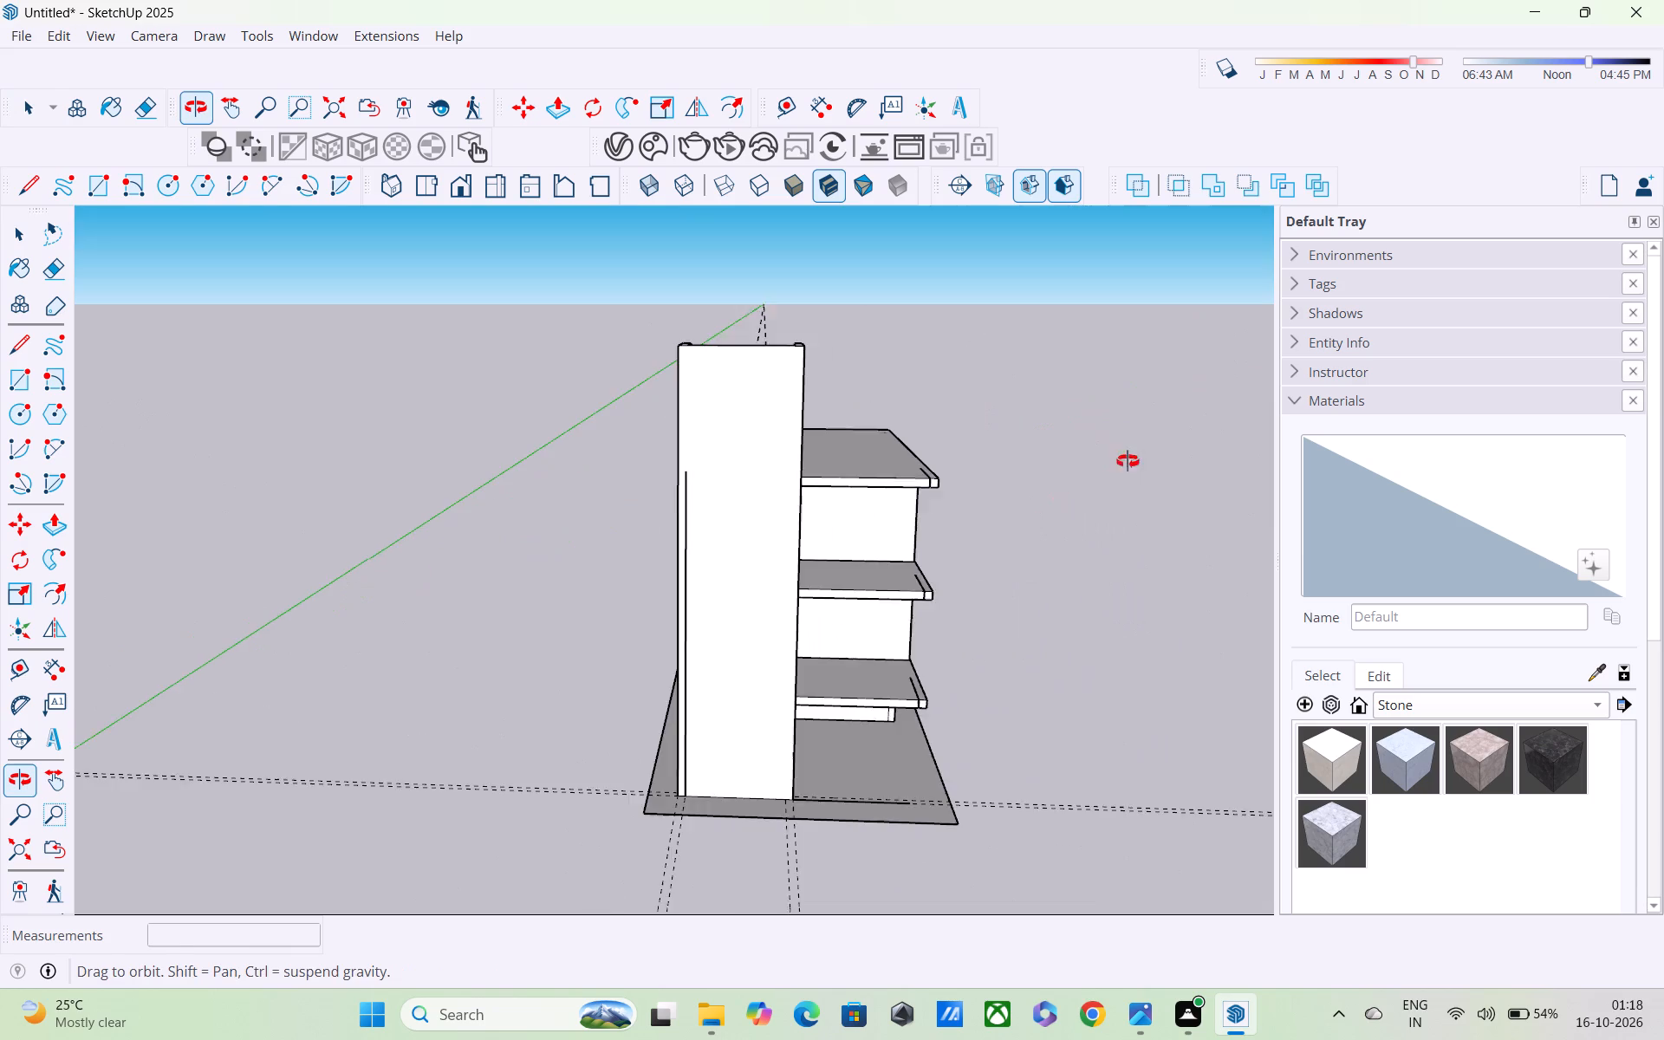
pyautogui.moveTo(1128, 461); pyautogui.dragTo(1128, 462, button='middle')
pyautogui.scroll(4, 911, 490)
pyautogui.press('l')
pyautogui.scroll(3, 656, 478)
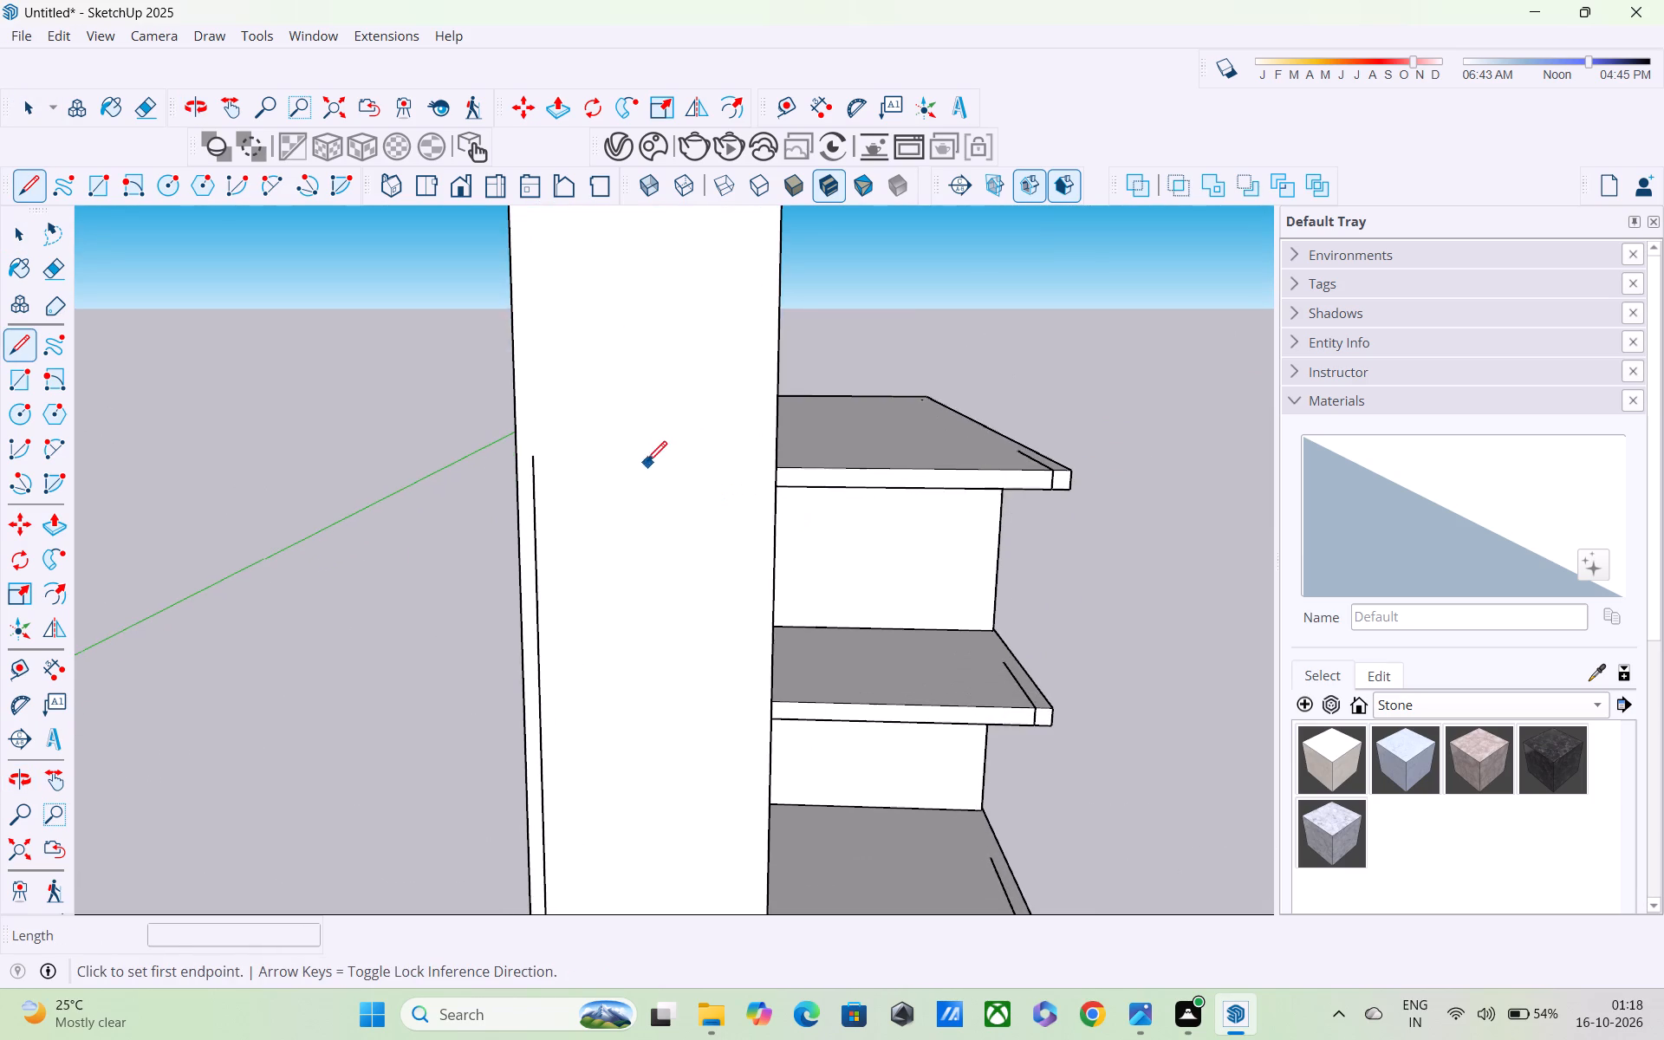
pyautogui.keyDown('shift'); pyautogui.moveTo(642, 462); pyautogui.dragTo(712, 636, button='middle'); pyautogui.keyUp('shift')
pyautogui.scroll(2, 662, 639)
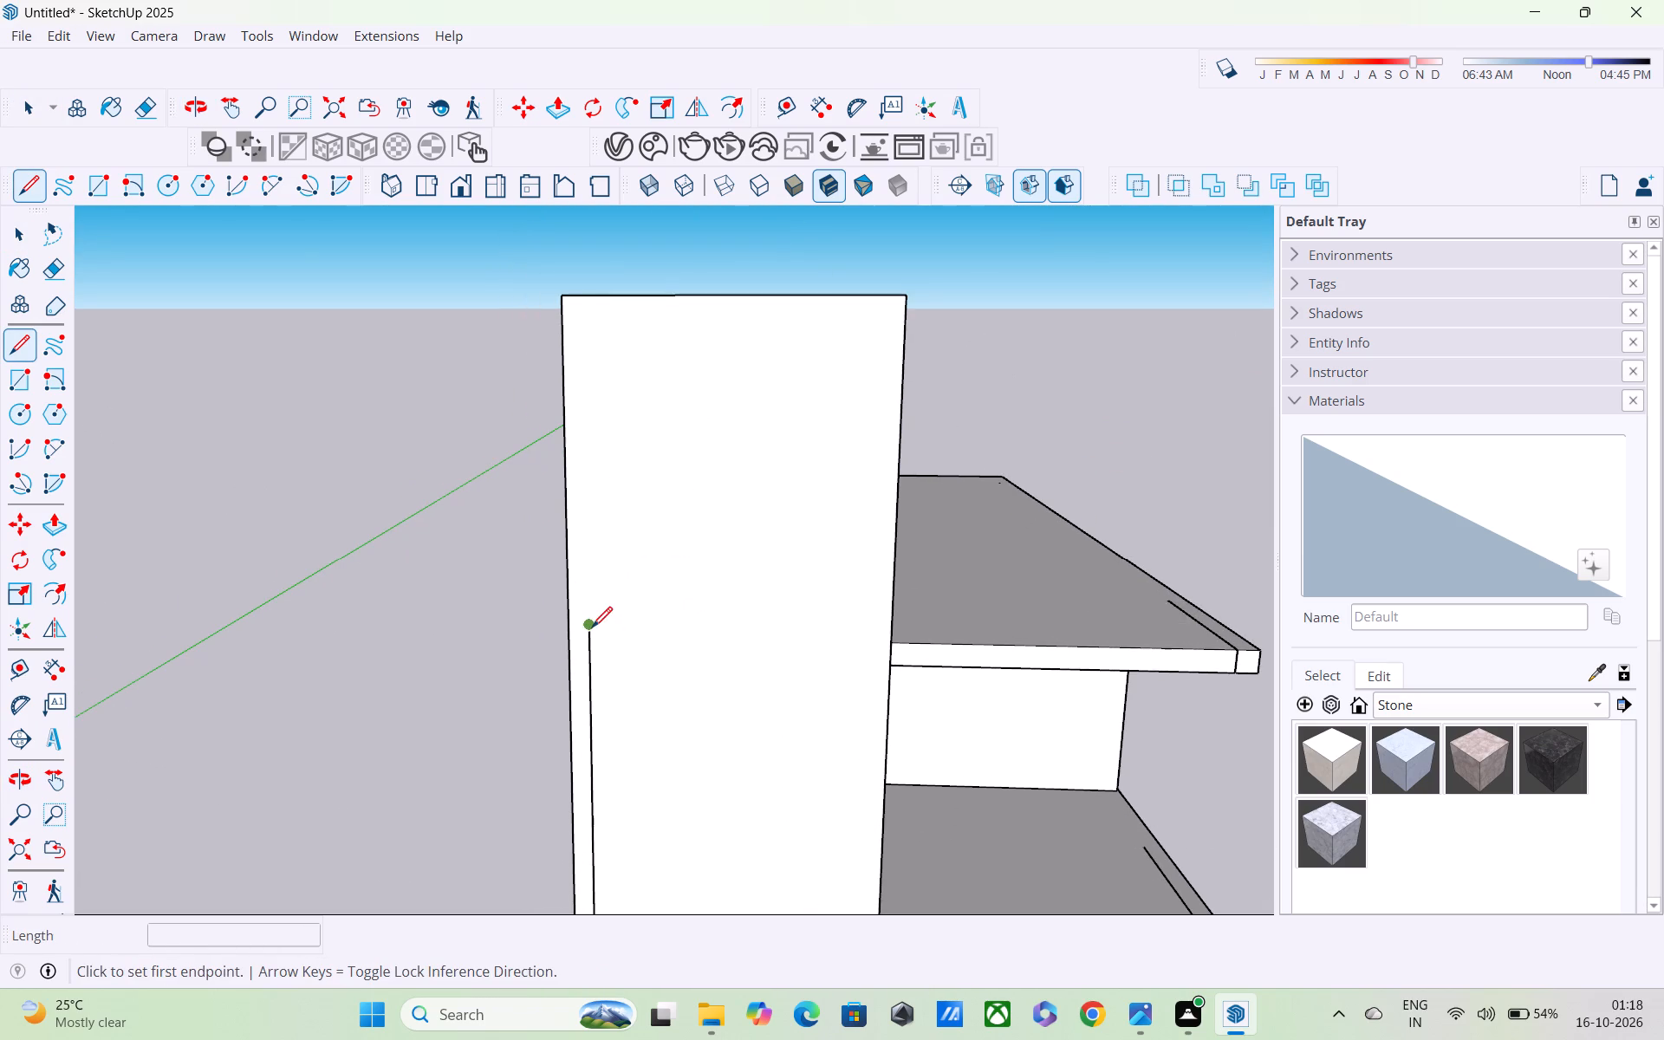
pyautogui.click(592, 629)
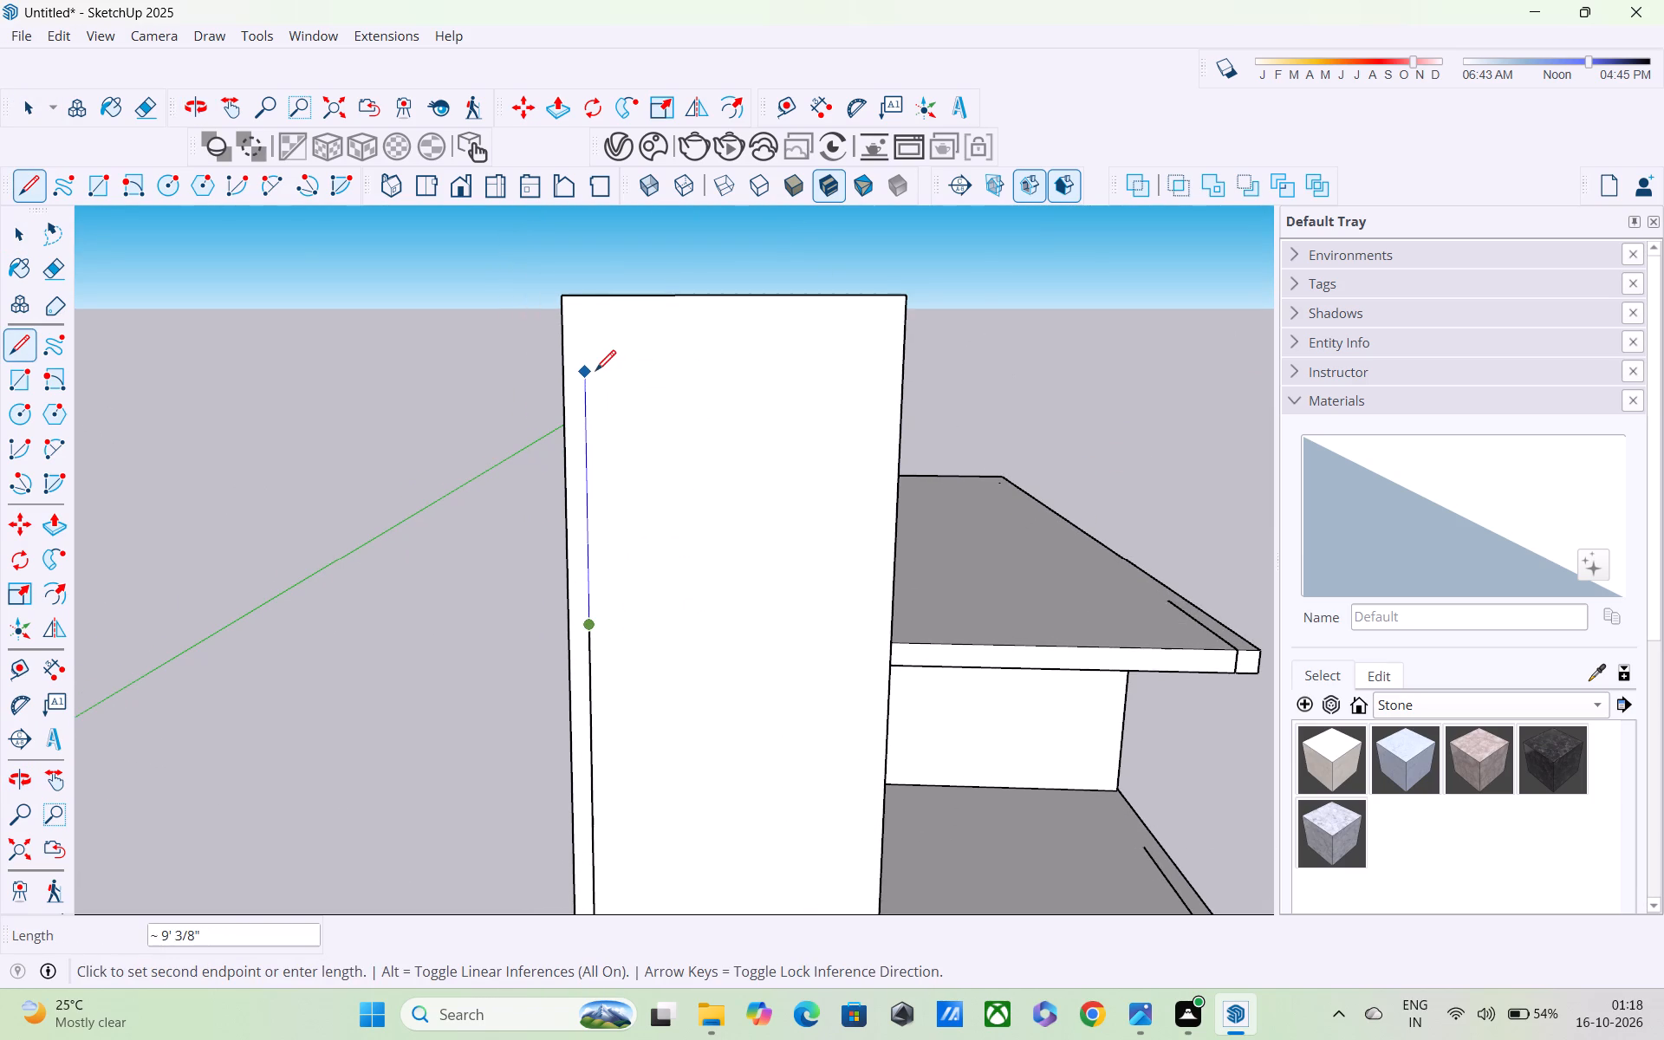
pyautogui.click(595, 373)
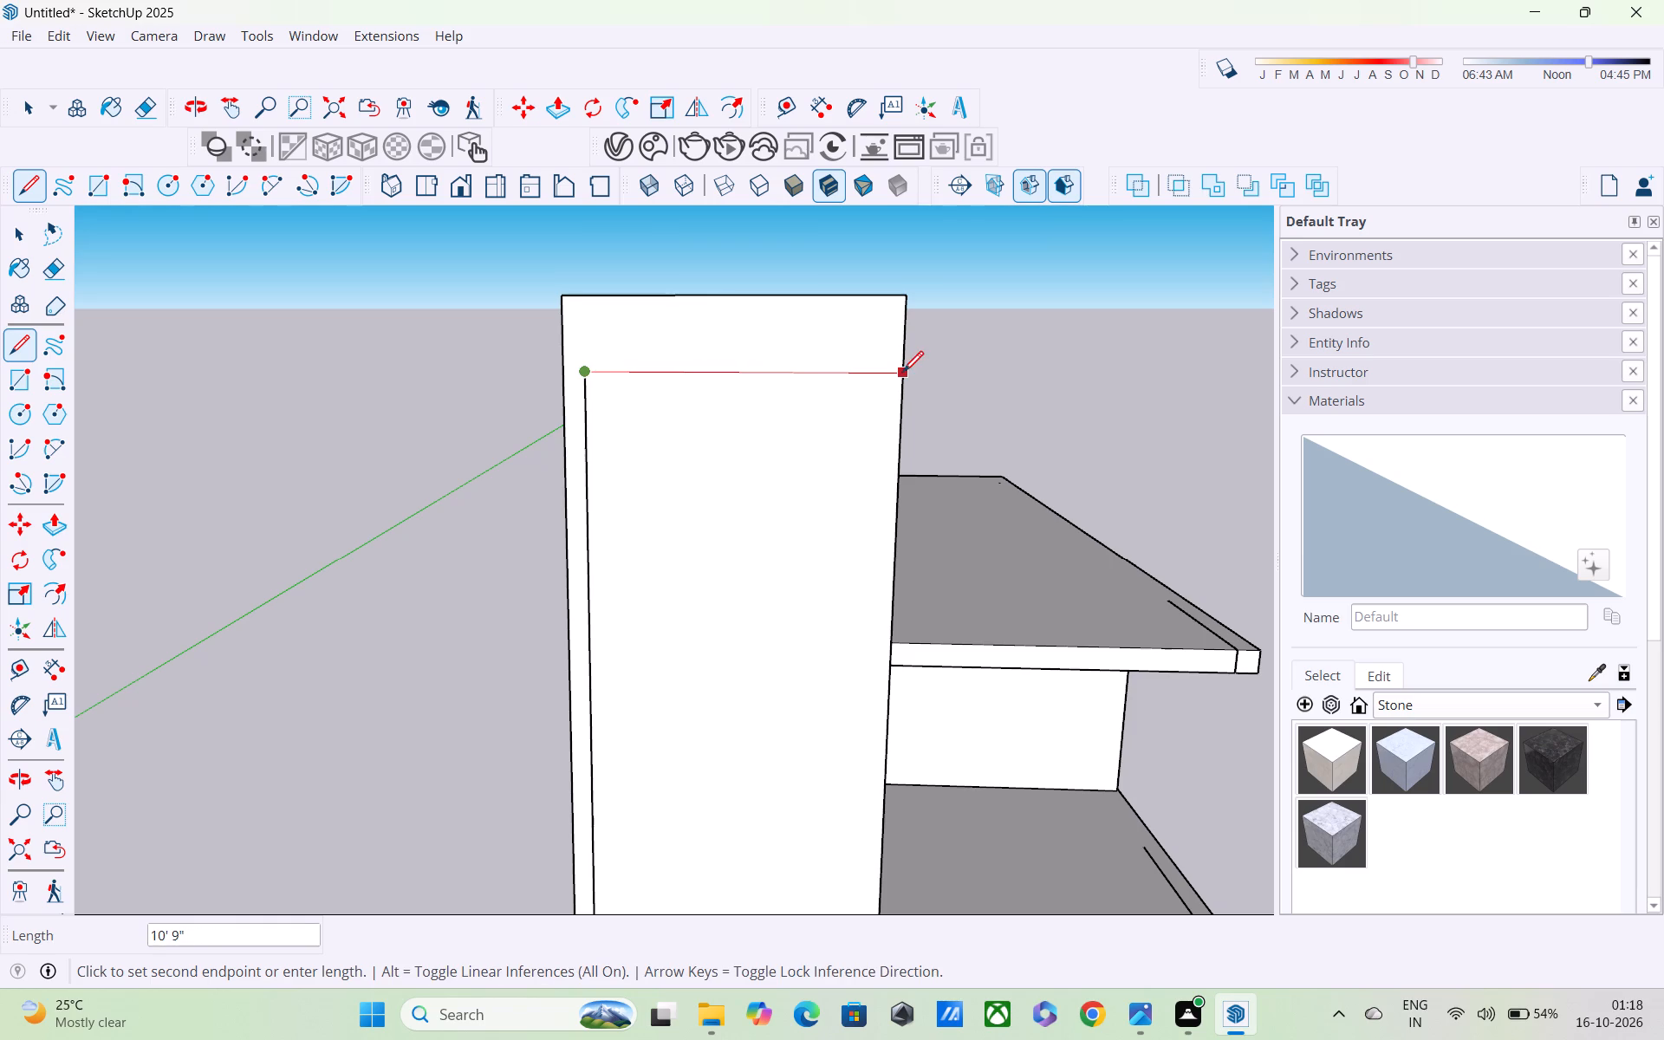
pyautogui.click(903, 374)
# Project the L-shaped border face of the tower's front facade outward 1' with Push/Pull.
pyautogui.scroll(-8, 894, 400)
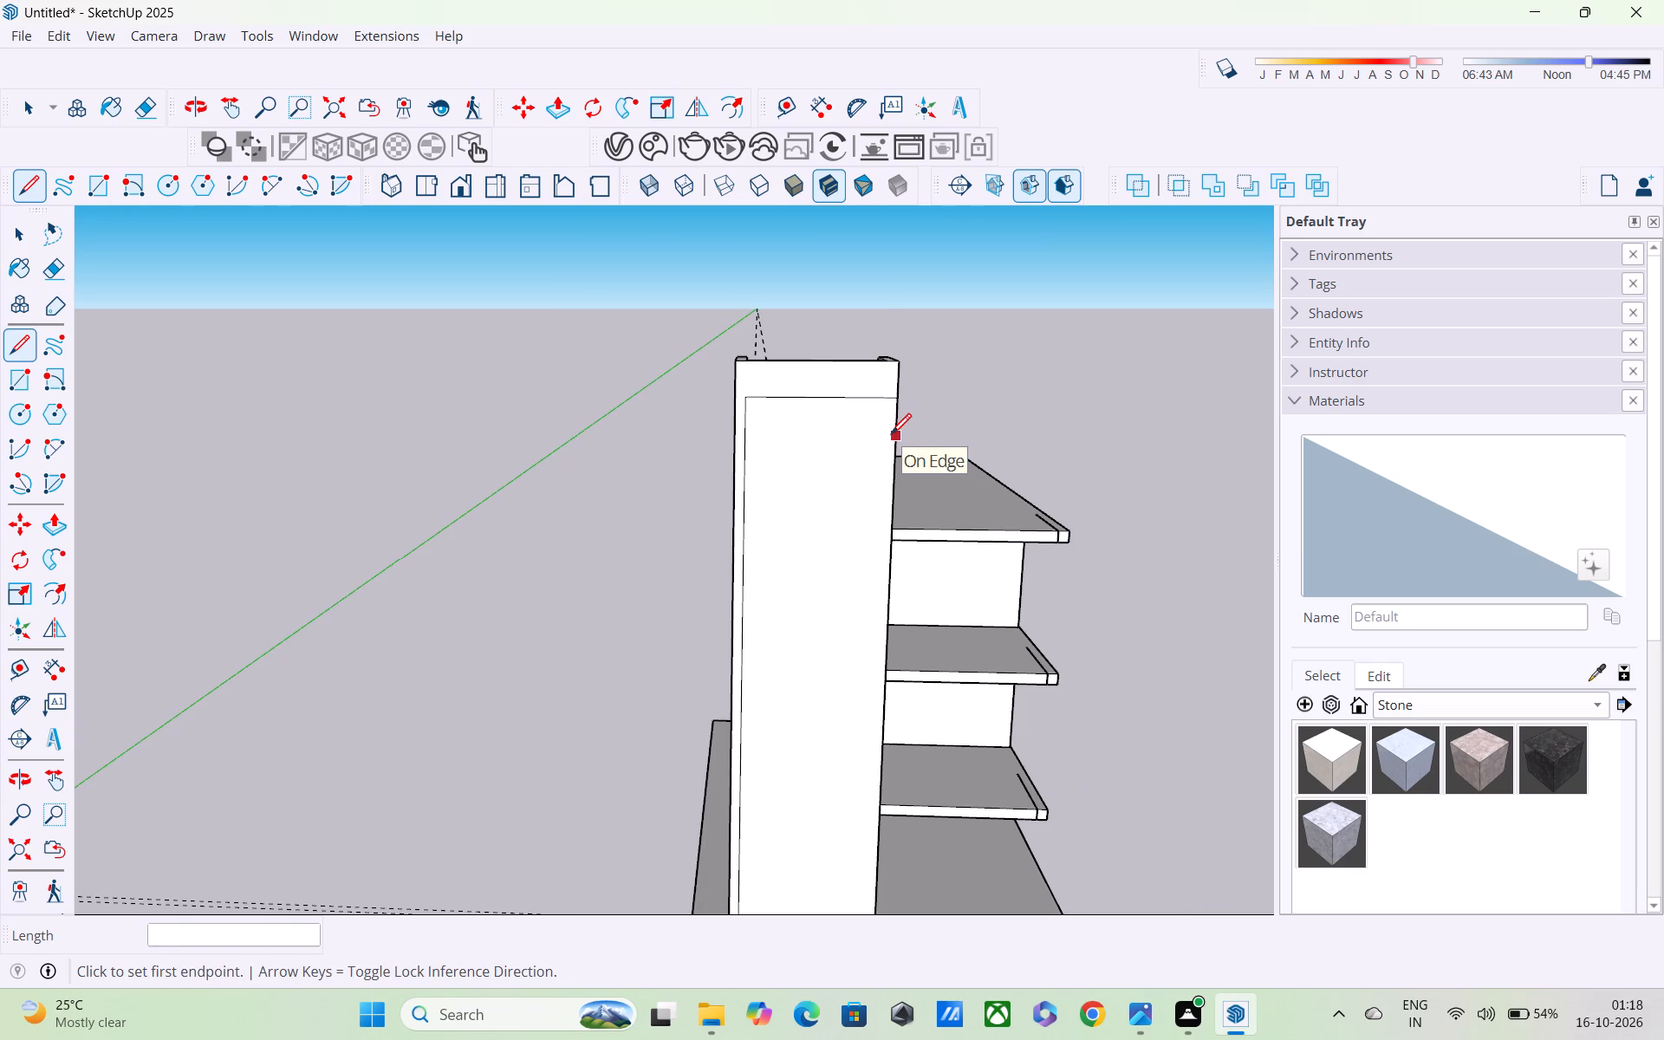
pyautogui.press('p')
pyautogui.click(876, 371)
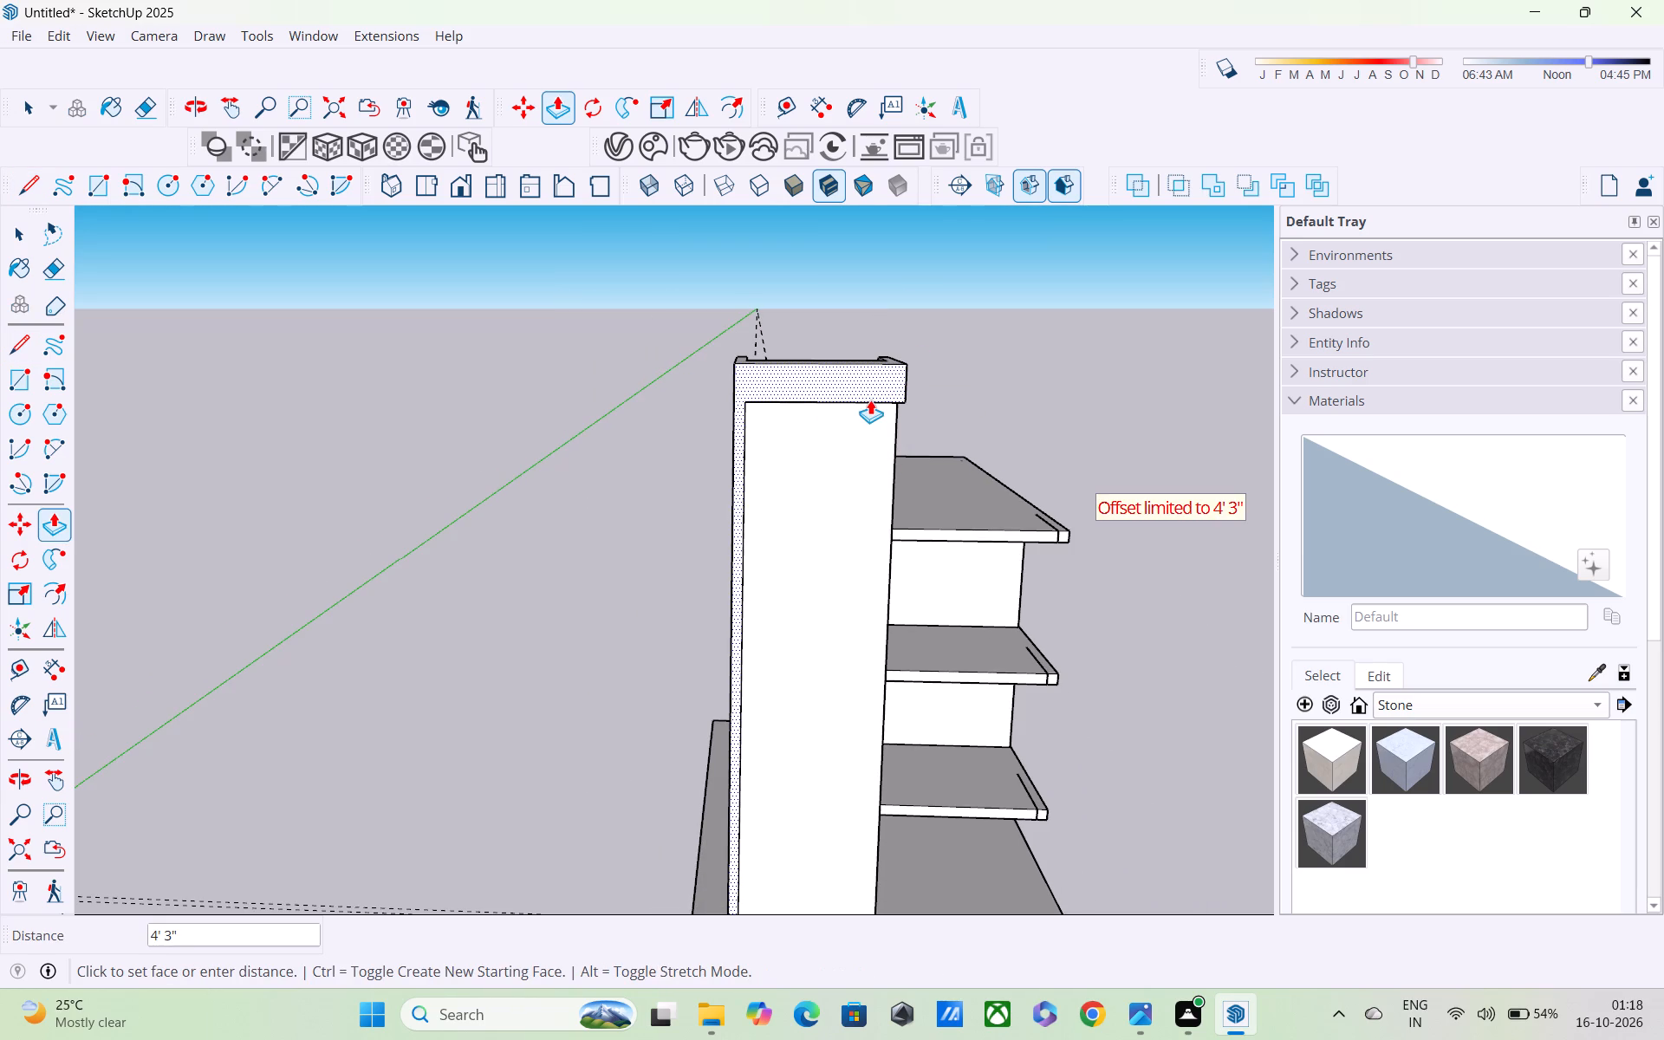
pyautogui.write("1'")
pyautogui.press('Return')
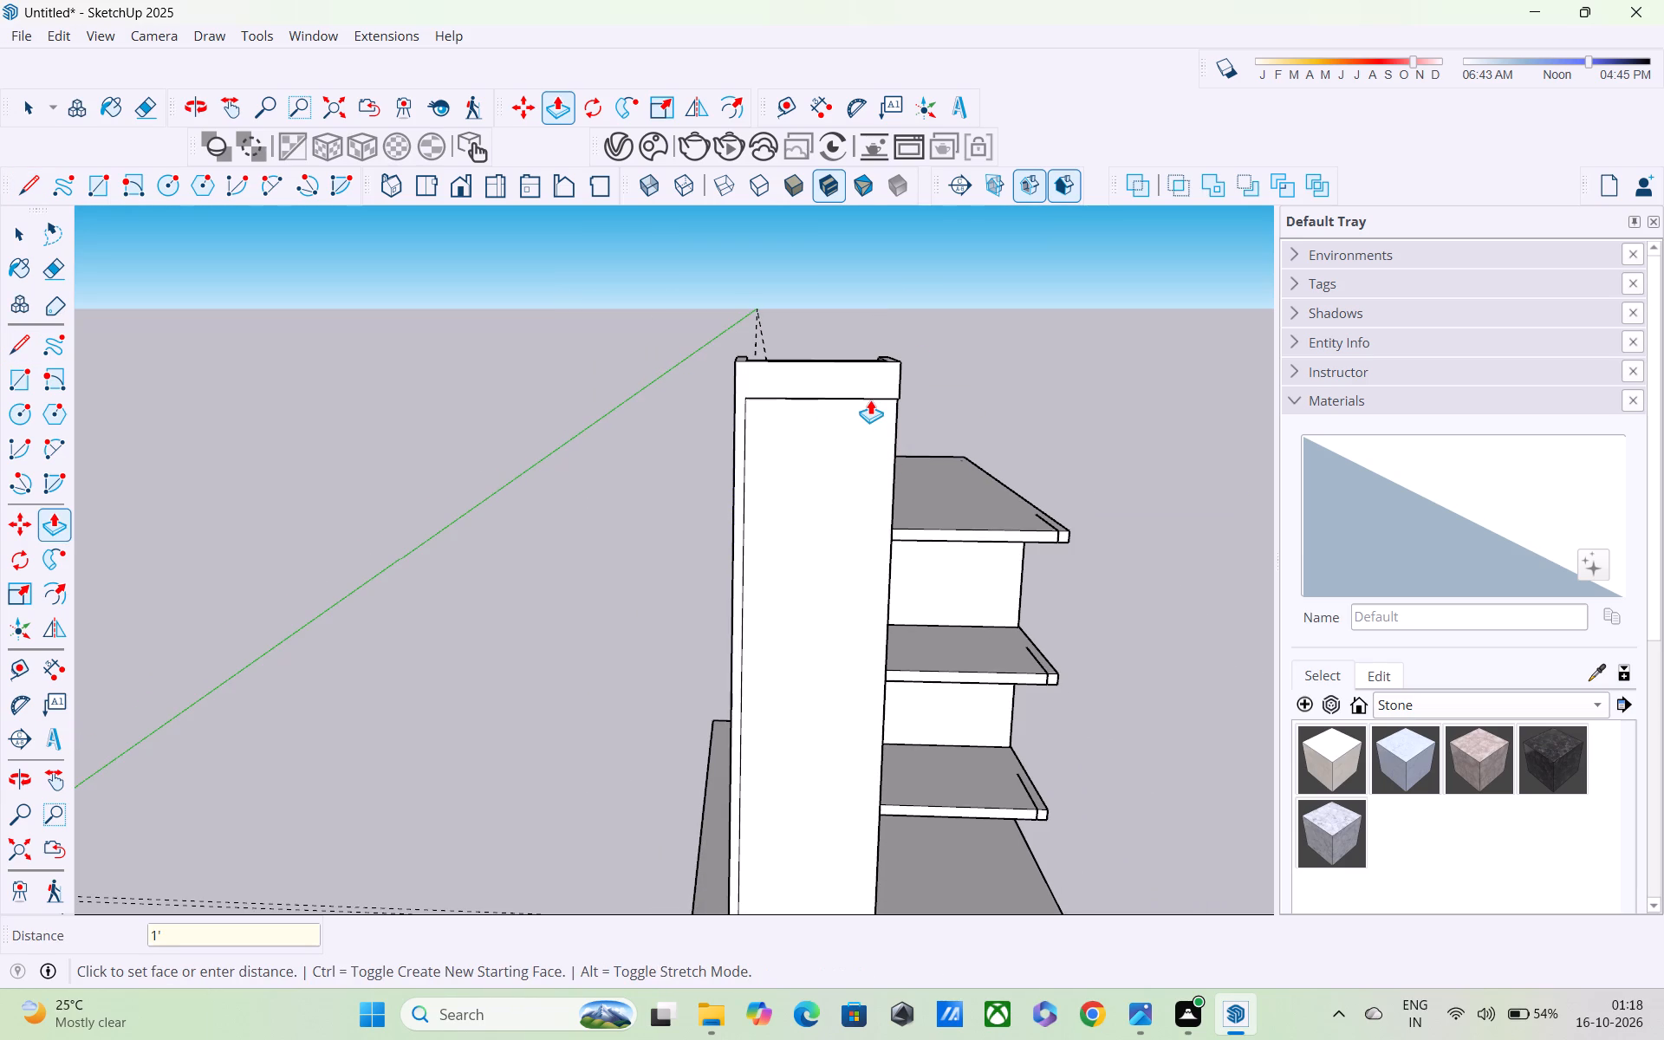
# Erase the two short leftover edges on the inner side of the projecting vertical border.
pyautogui.moveTo(862, 400); pyautogui.dragTo(548, 368, button='middle')
pyautogui.scroll(4, 676, 500)
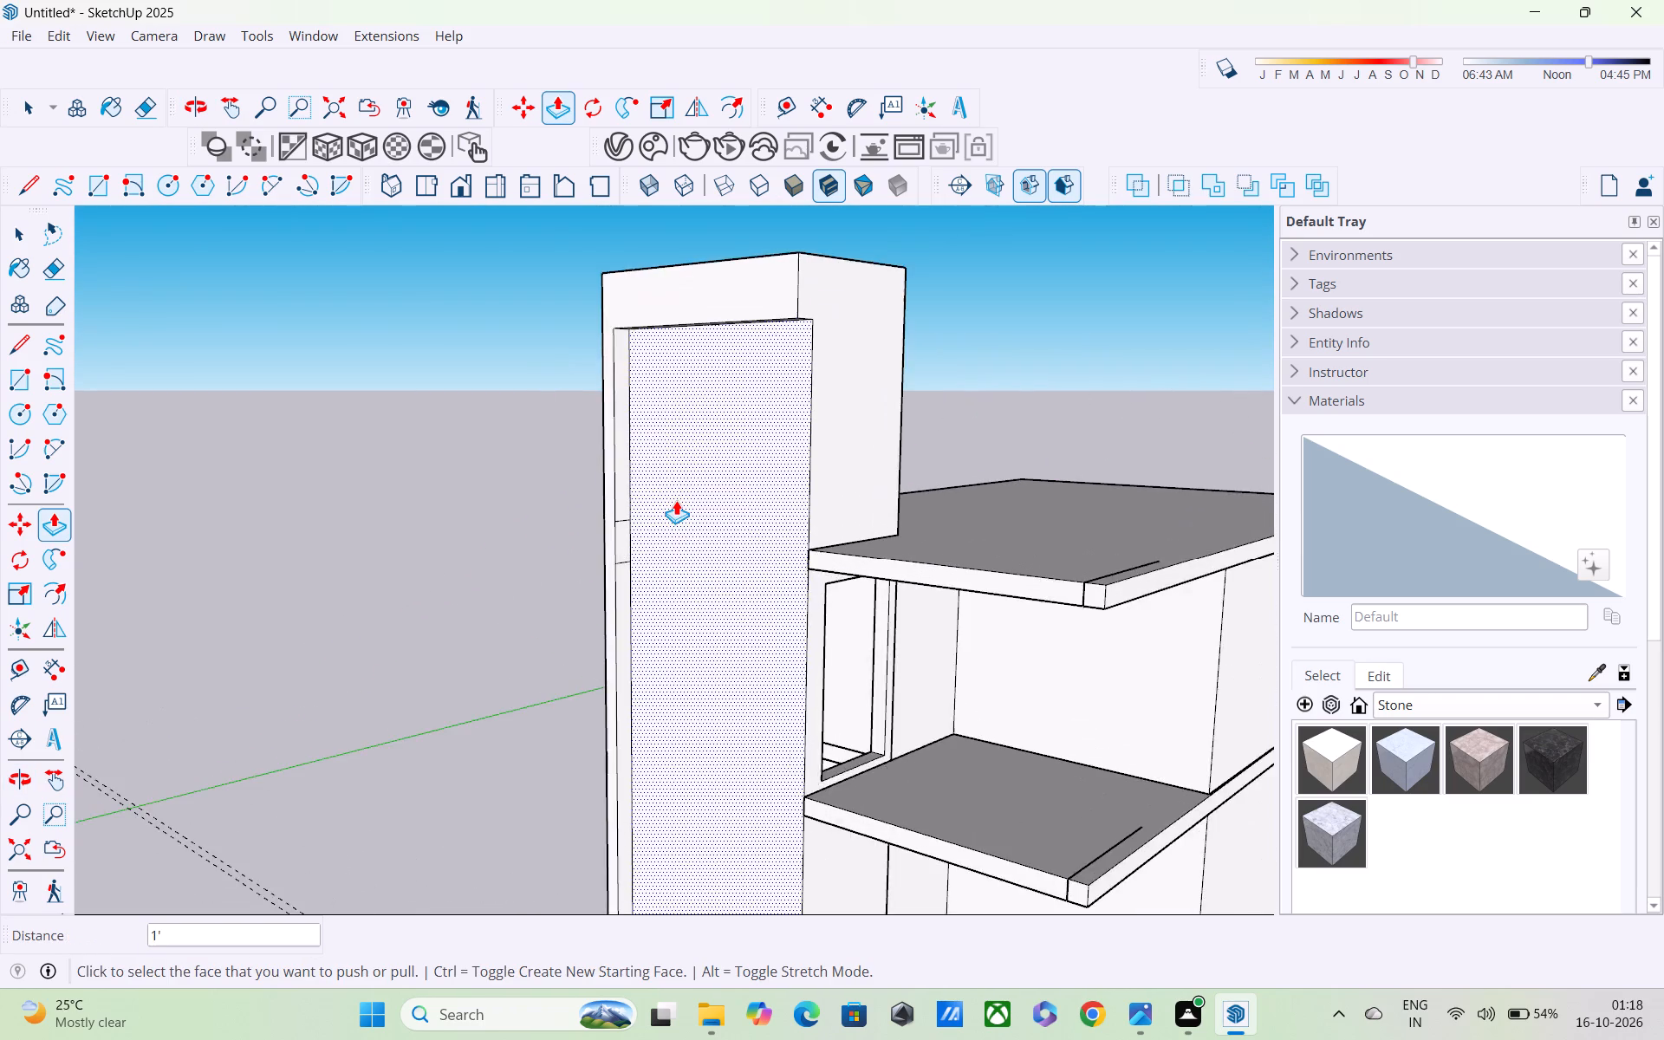
pyautogui.scroll(3, 671, 499)
pyautogui.moveTo(661, 495); pyautogui.dragTo(614, 473, button='middle')
pyautogui.scroll(1, 614, 473)
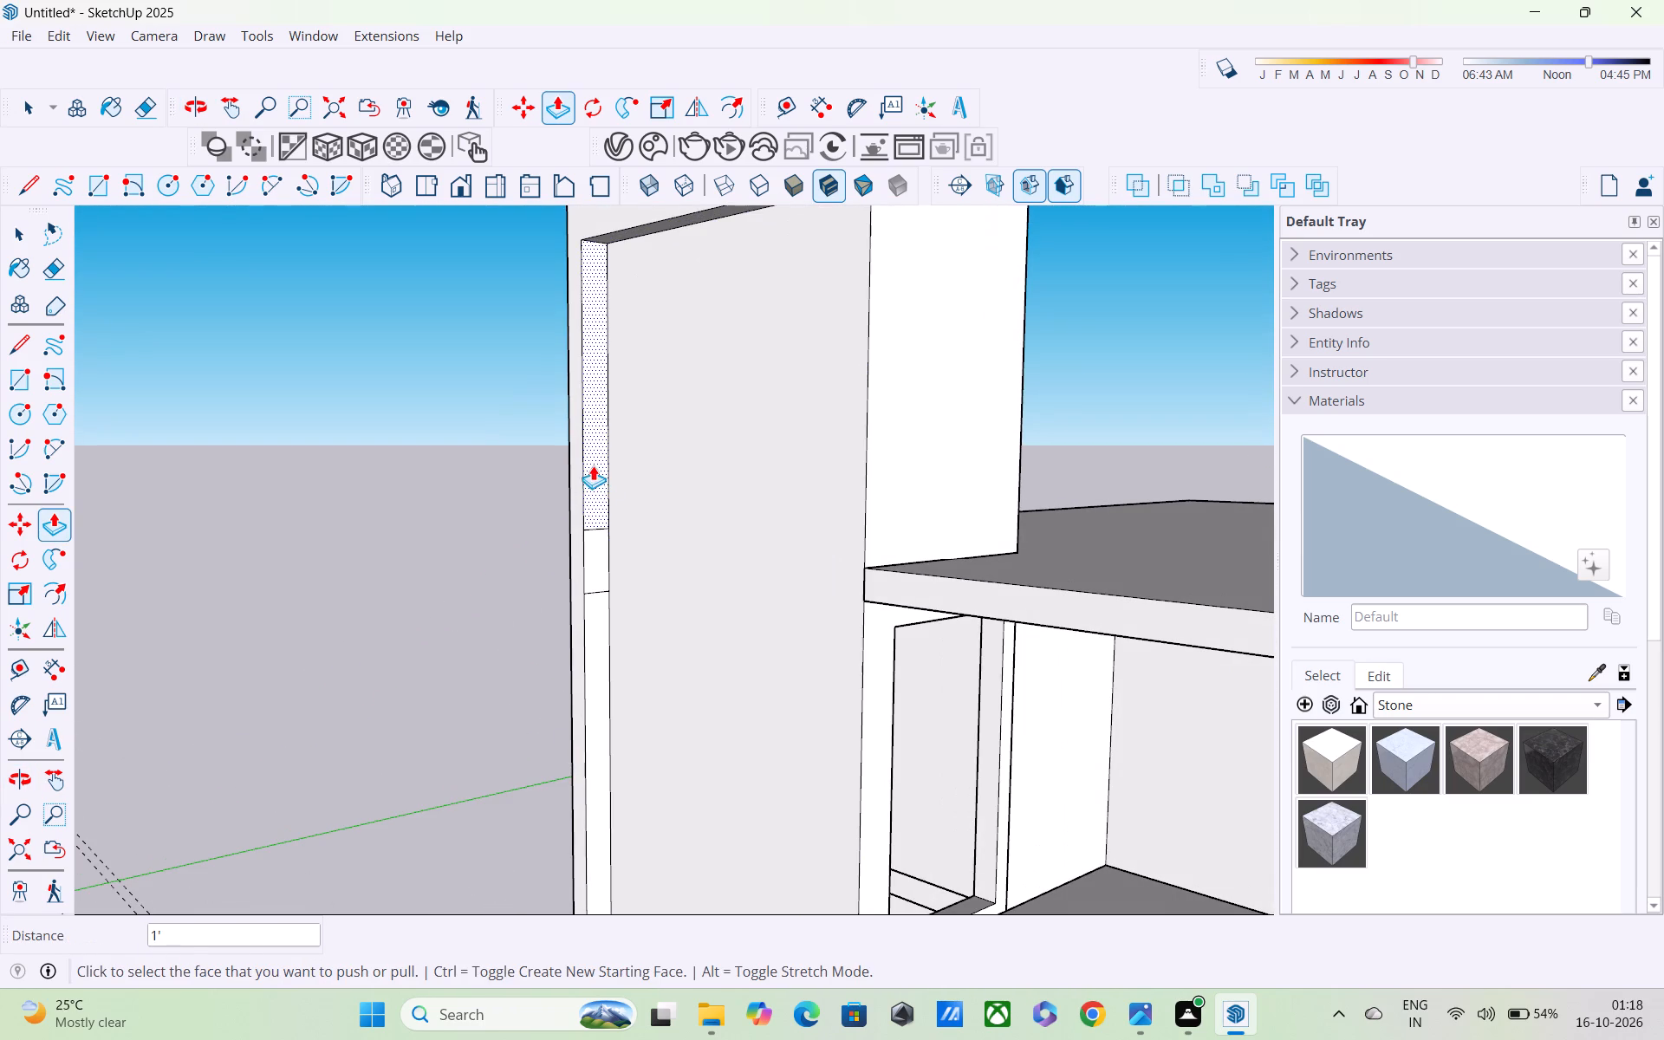
pyautogui.press('e')
pyautogui.scroll(4, 599, 478)
pyautogui.moveTo(593, 515); pyautogui.dragTo(587, 659)
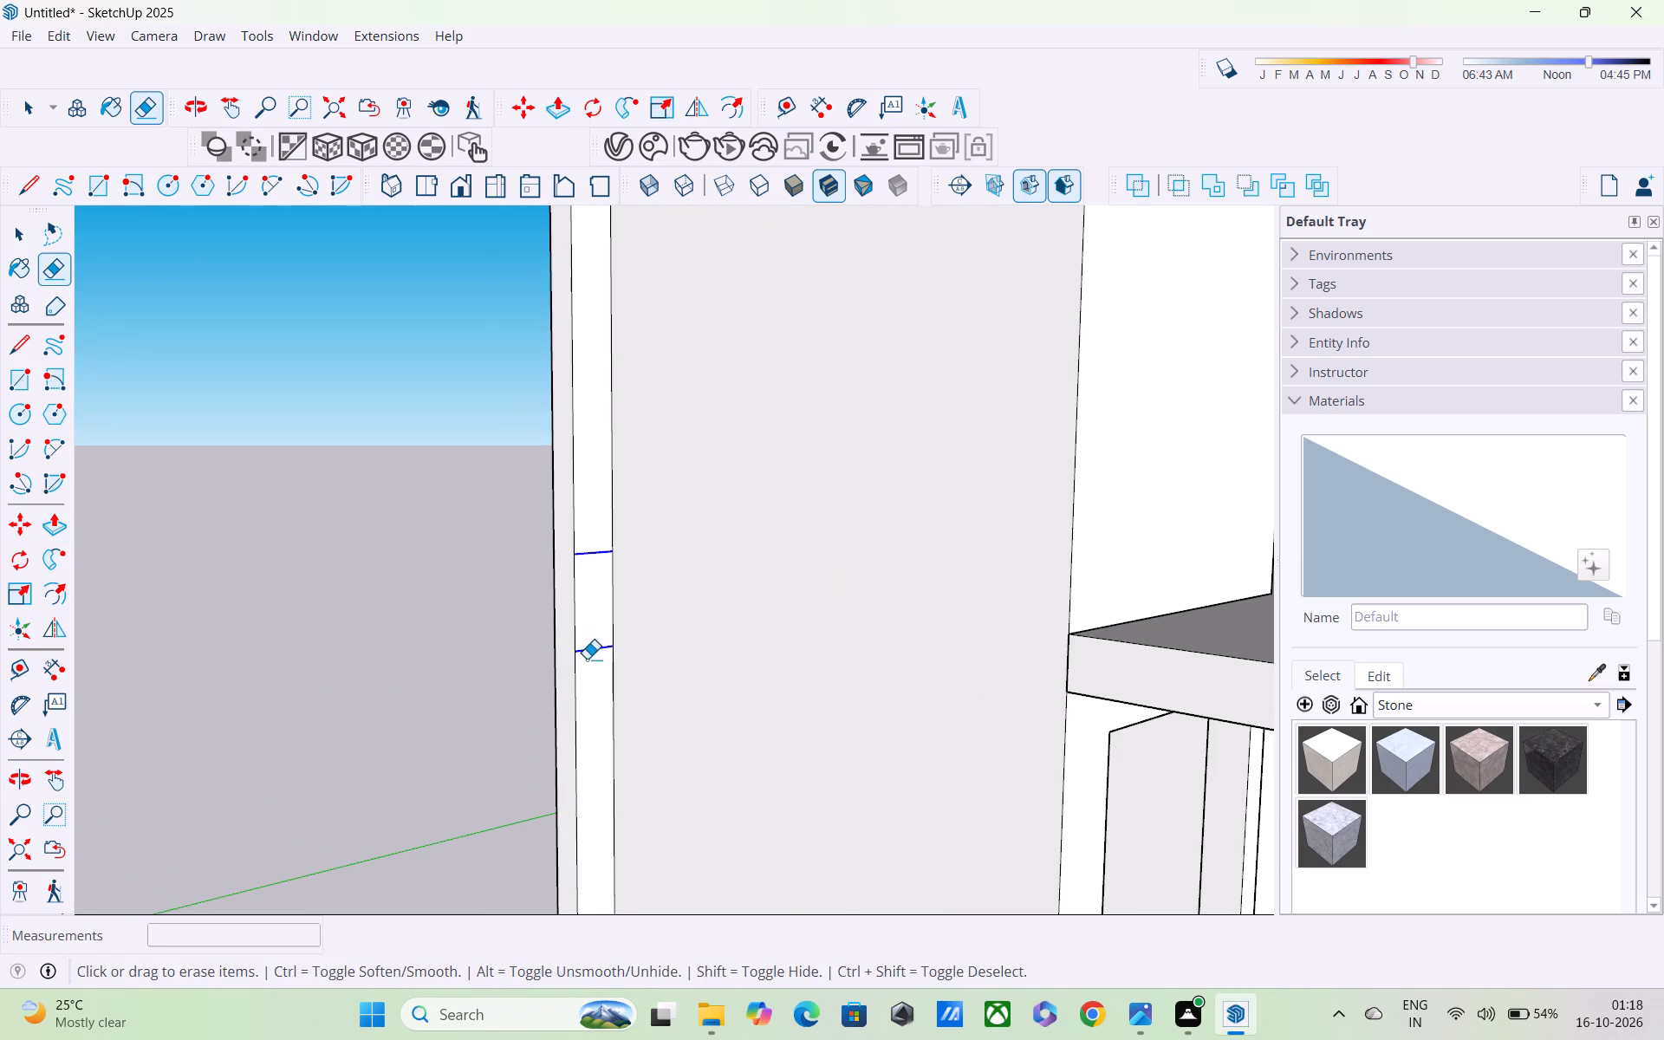
pyautogui.moveTo(587, 659); pyautogui.dragTo(588, 662)
# Push/Pull the front face of the L-shaped border outward by another 1'.
pyautogui.scroll(-12, 588, 662)
pyautogui.moveTo(641, 661); pyautogui.dragTo(786, 502, button='middle')
pyautogui.scroll(1, 786, 502)
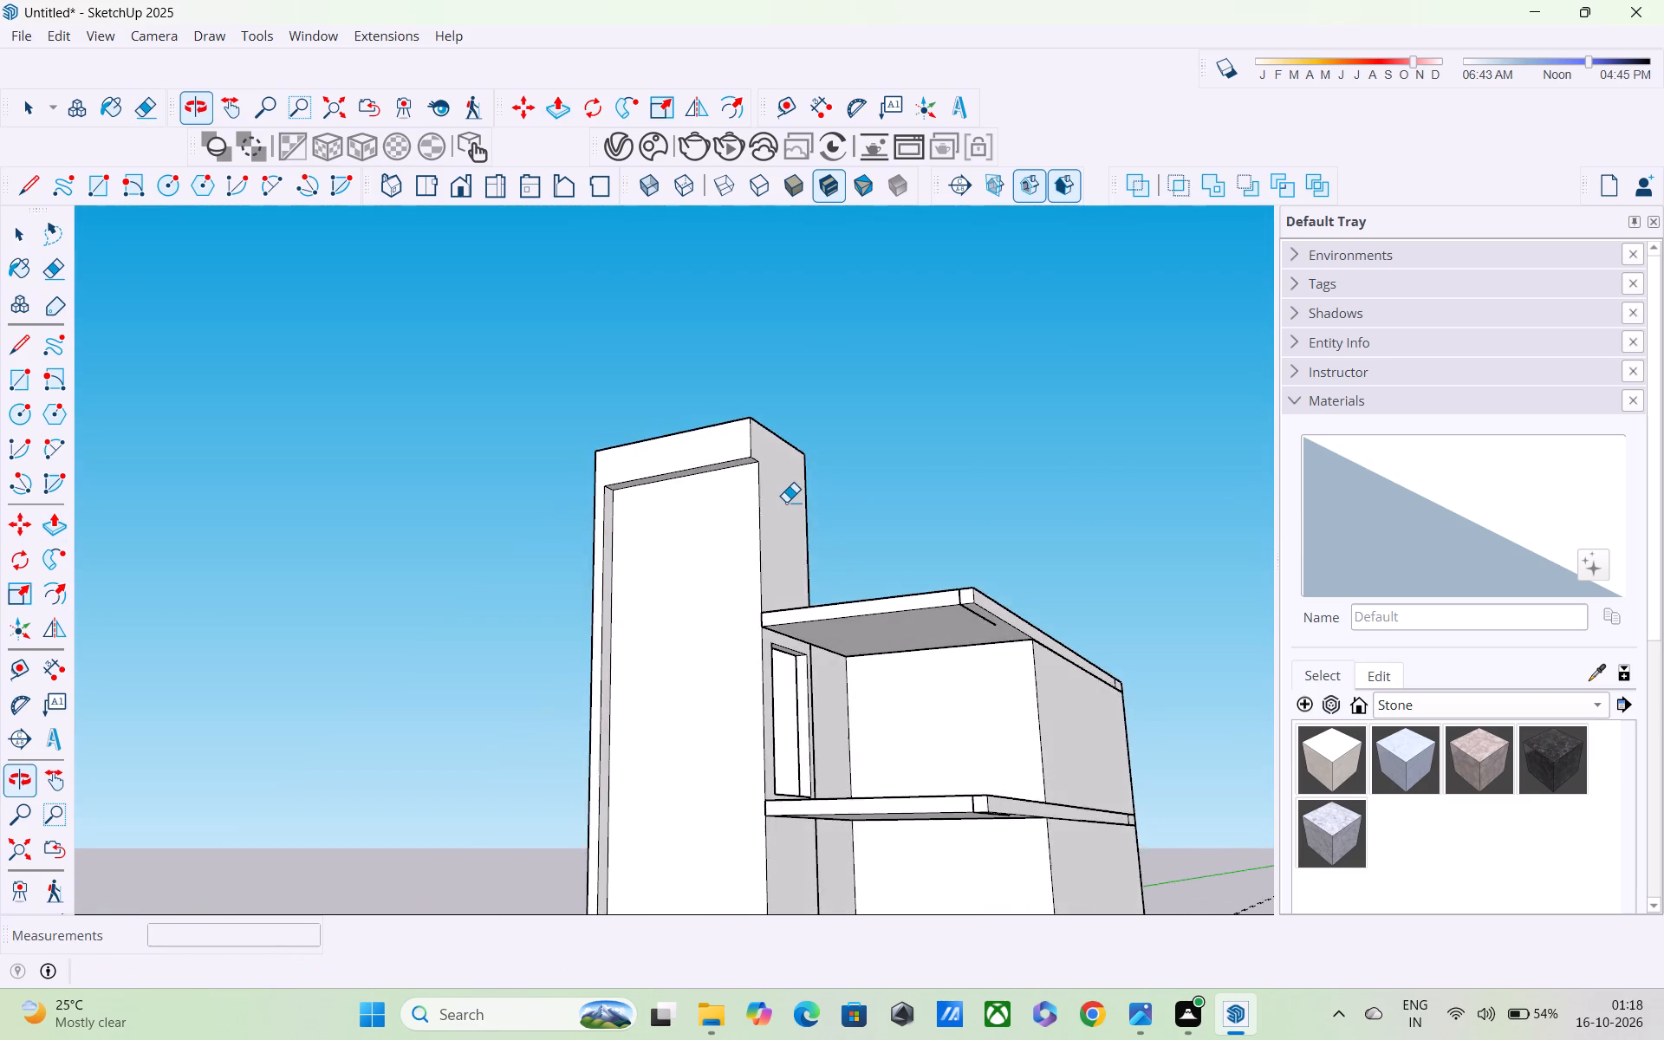
pyautogui.scroll(-3, 786, 502)
pyautogui.scroll(1, 783, 501)
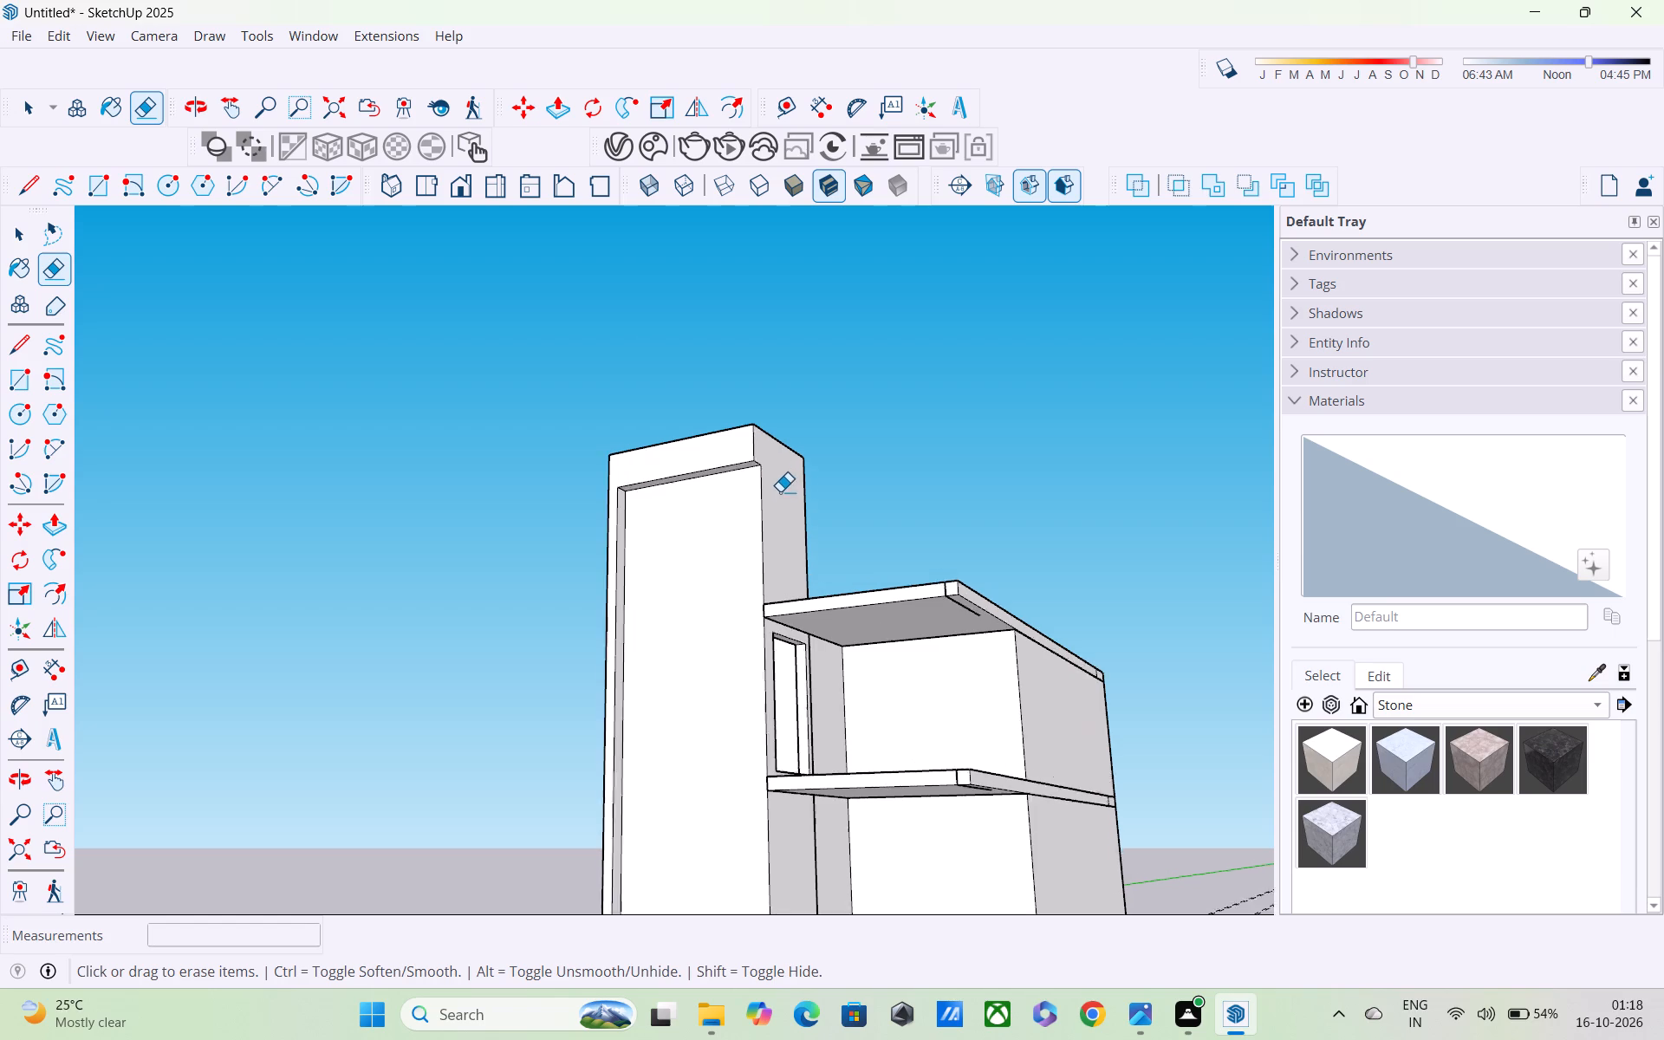
pyautogui.moveTo(780, 490); pyautogui.dragTo(842, 348, button='middle')
pyautogui.press('p')
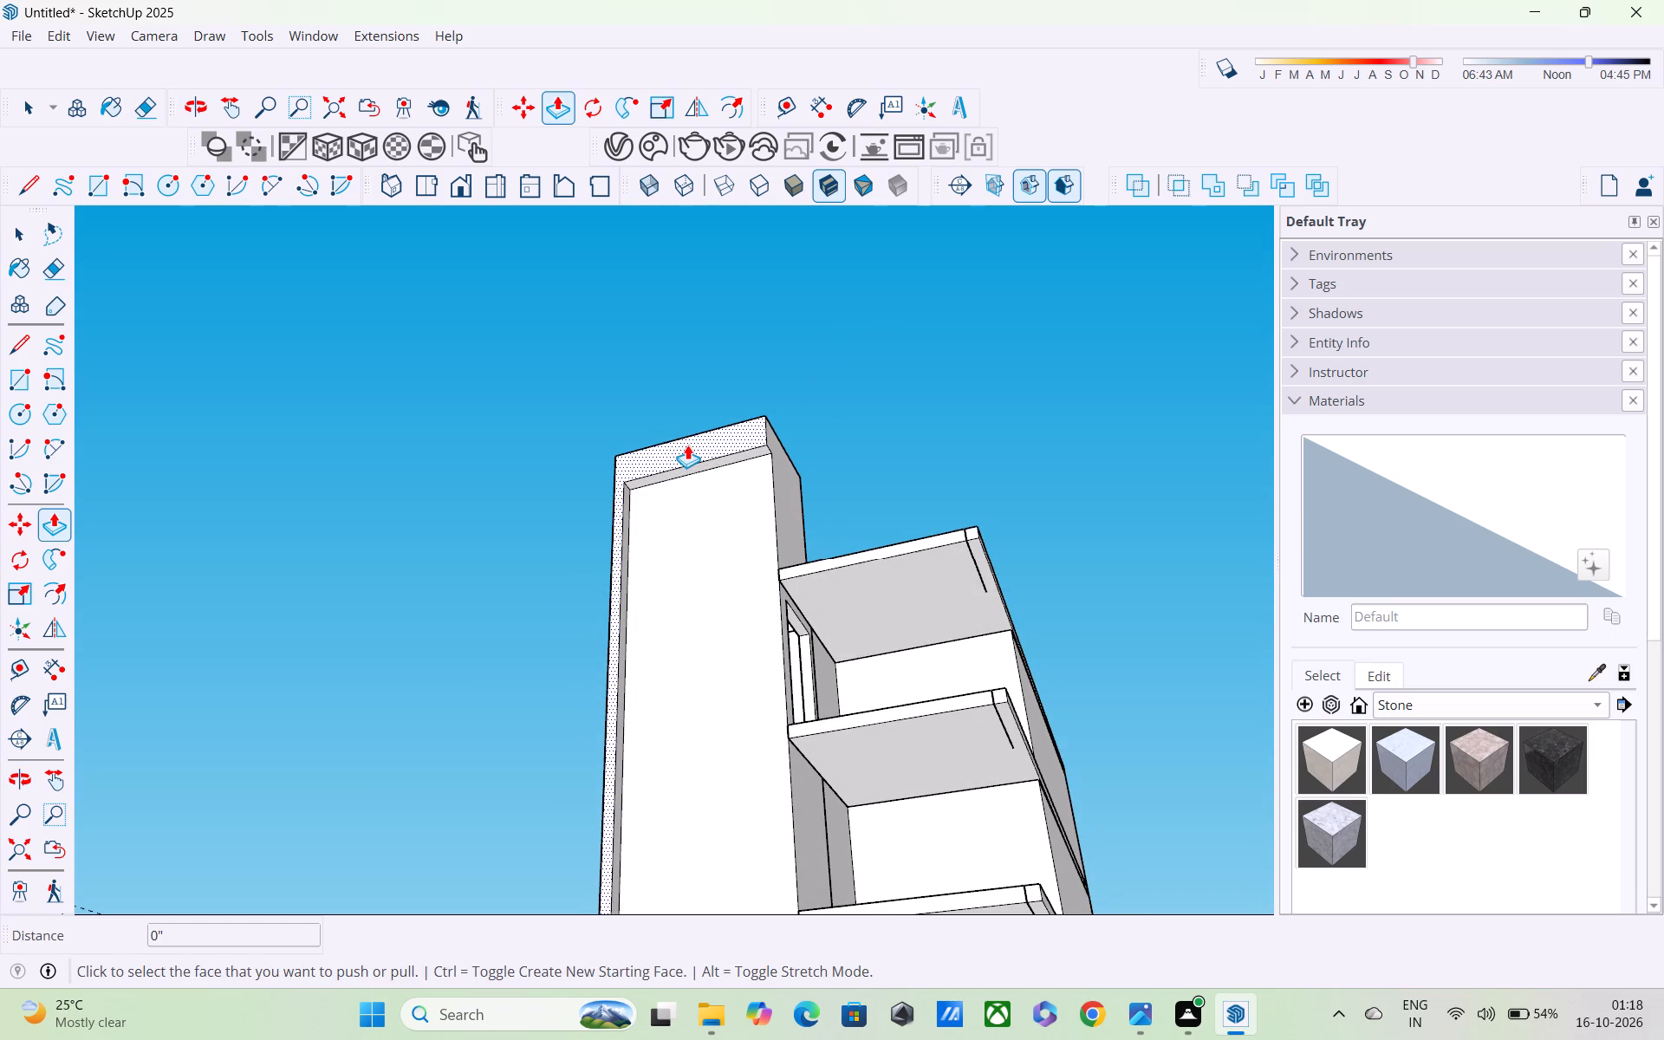
pyautogui.click(687, 445)
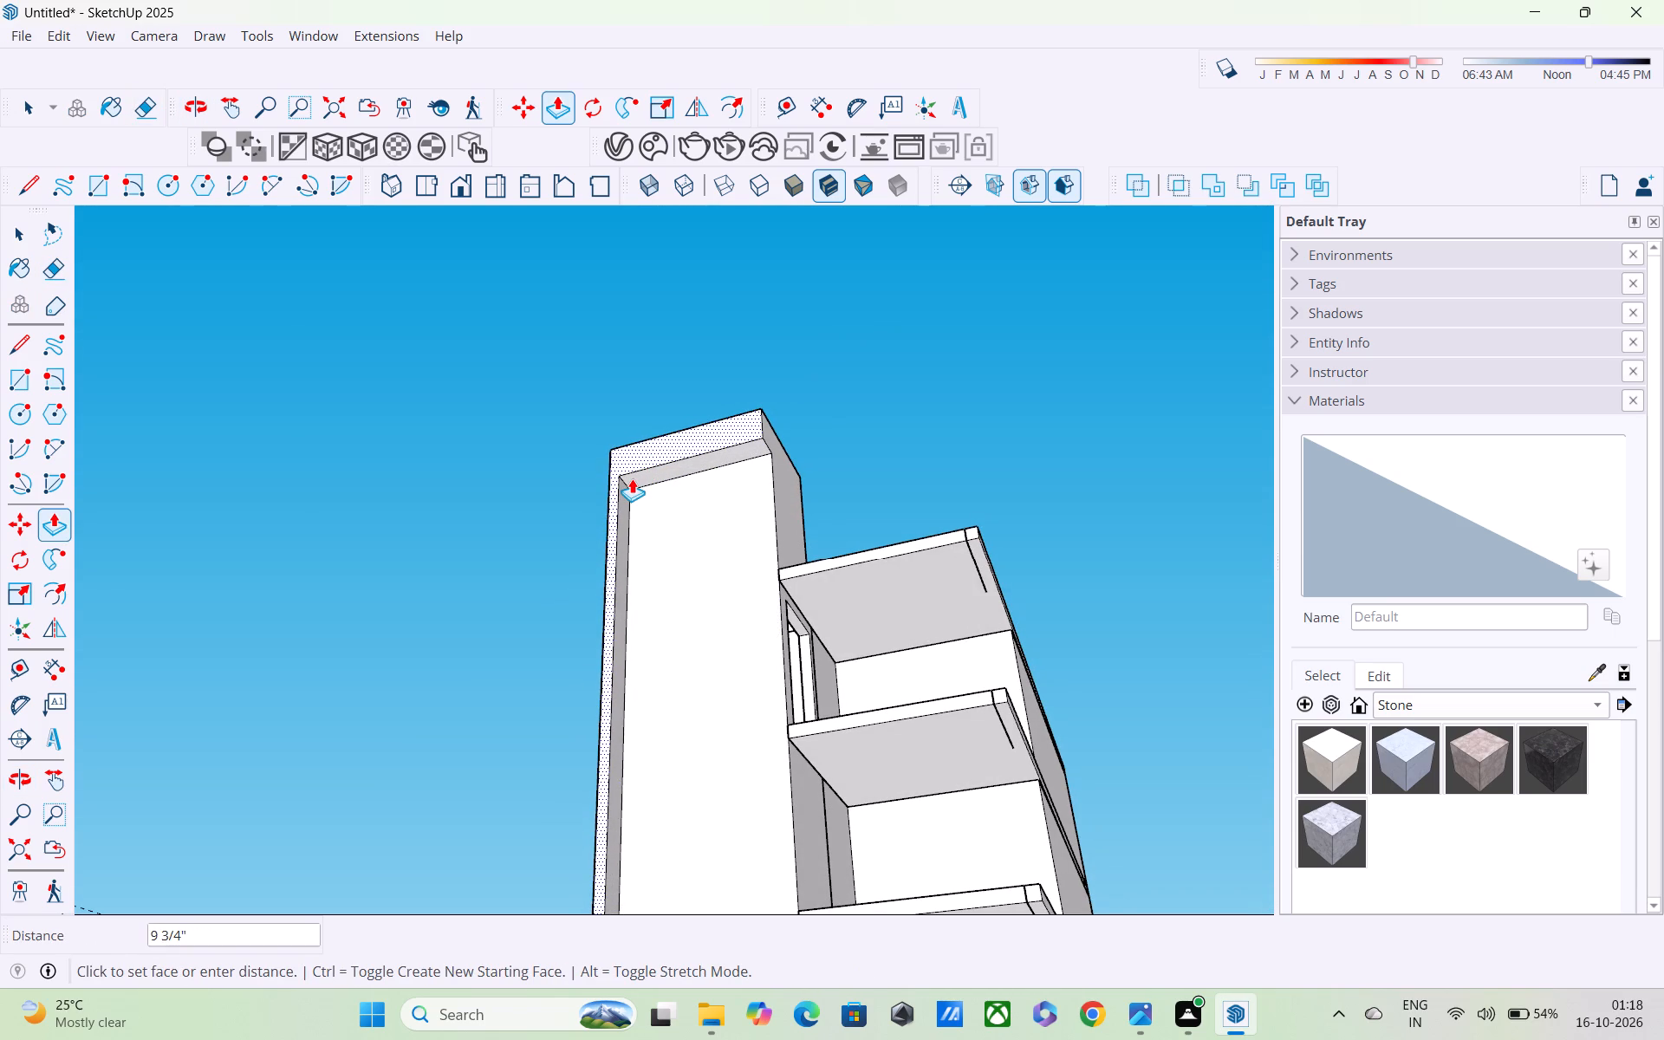
pyautogui.write("1'")
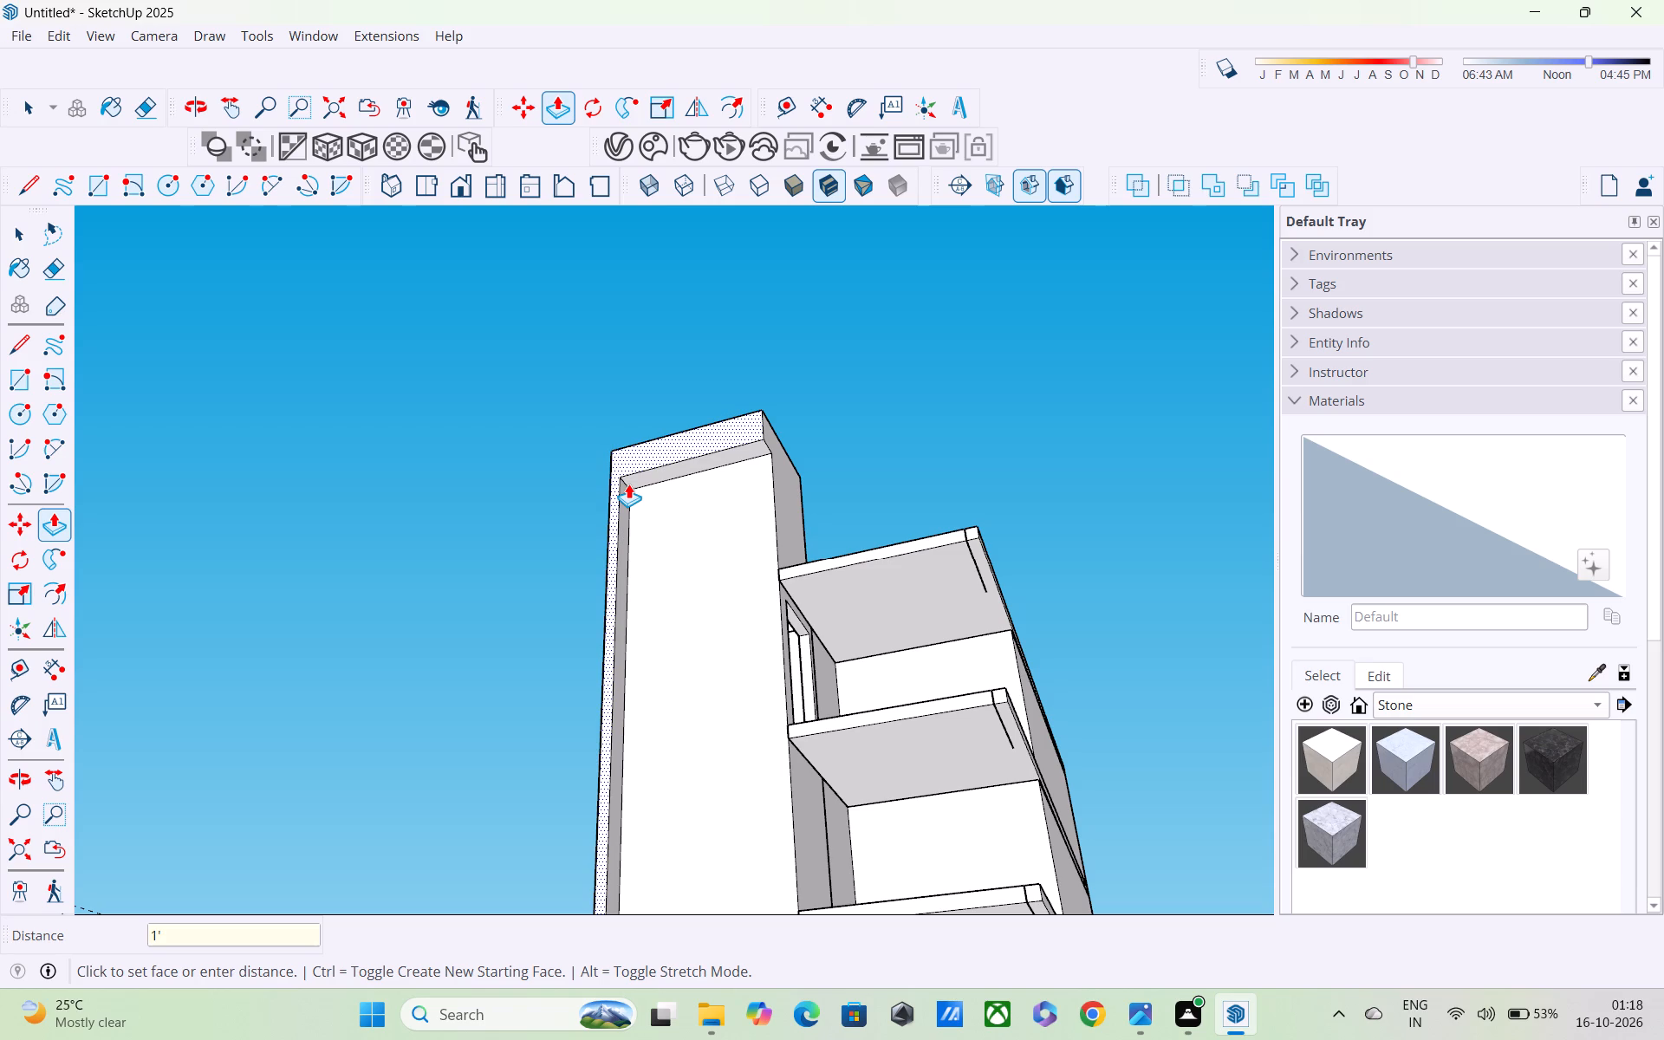
pyautogui.press('Return')
# Examine the taller tower and its projecting border from the balcony side and the front.
pyautogui.scroll(-1, 631, 488)
pyautogui.moveTo(638, 497); pyautogui.dragTo(871, 754, button='middle')
pyautogui.scroll(-5, 861, 729)
pyautogui.moveTo(855, 739); pyautogui.dragTo(508, 723, button='middle')
pyautogui.moveTo(994, 701); pyautogui.dragTo(765, 727, button='middle')
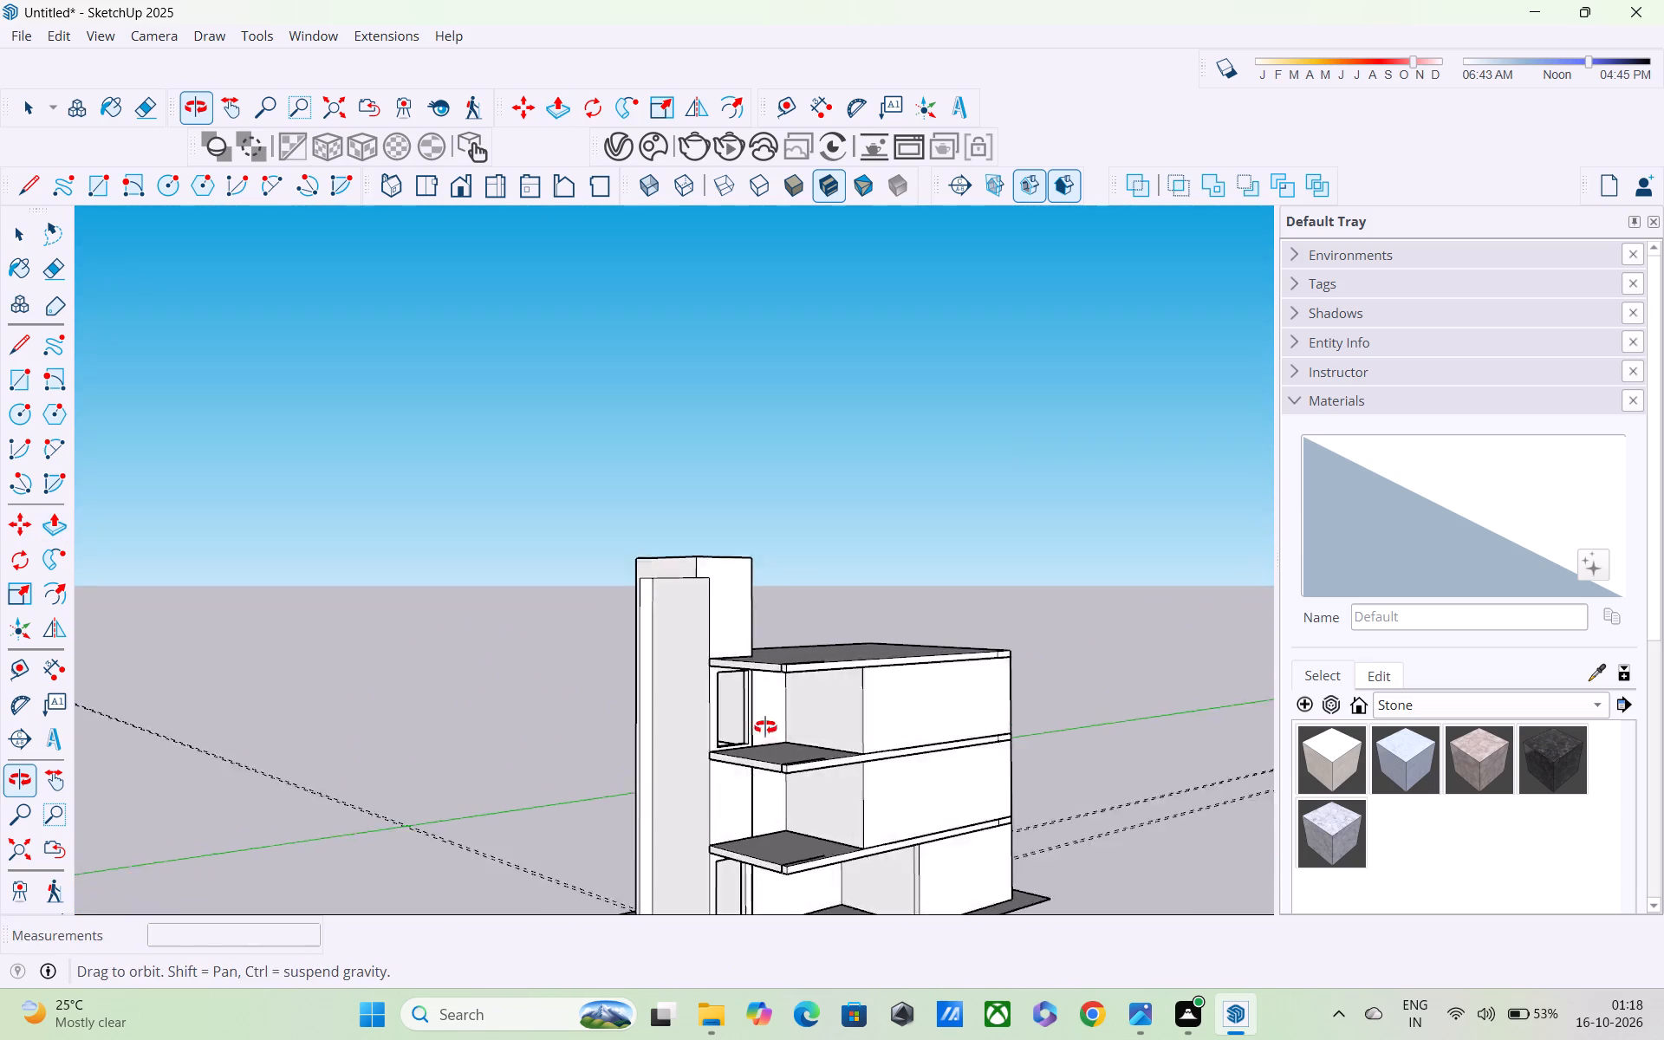
pyautogui.moveTo(765, 727); pyautogui.dragTo(649, 743, button='middle')
pyautogui.scroll(-2, 647, 742)
pyautogui.moveTo(647, 742); pyautogui.dragTo(1026, 625, button='middle')
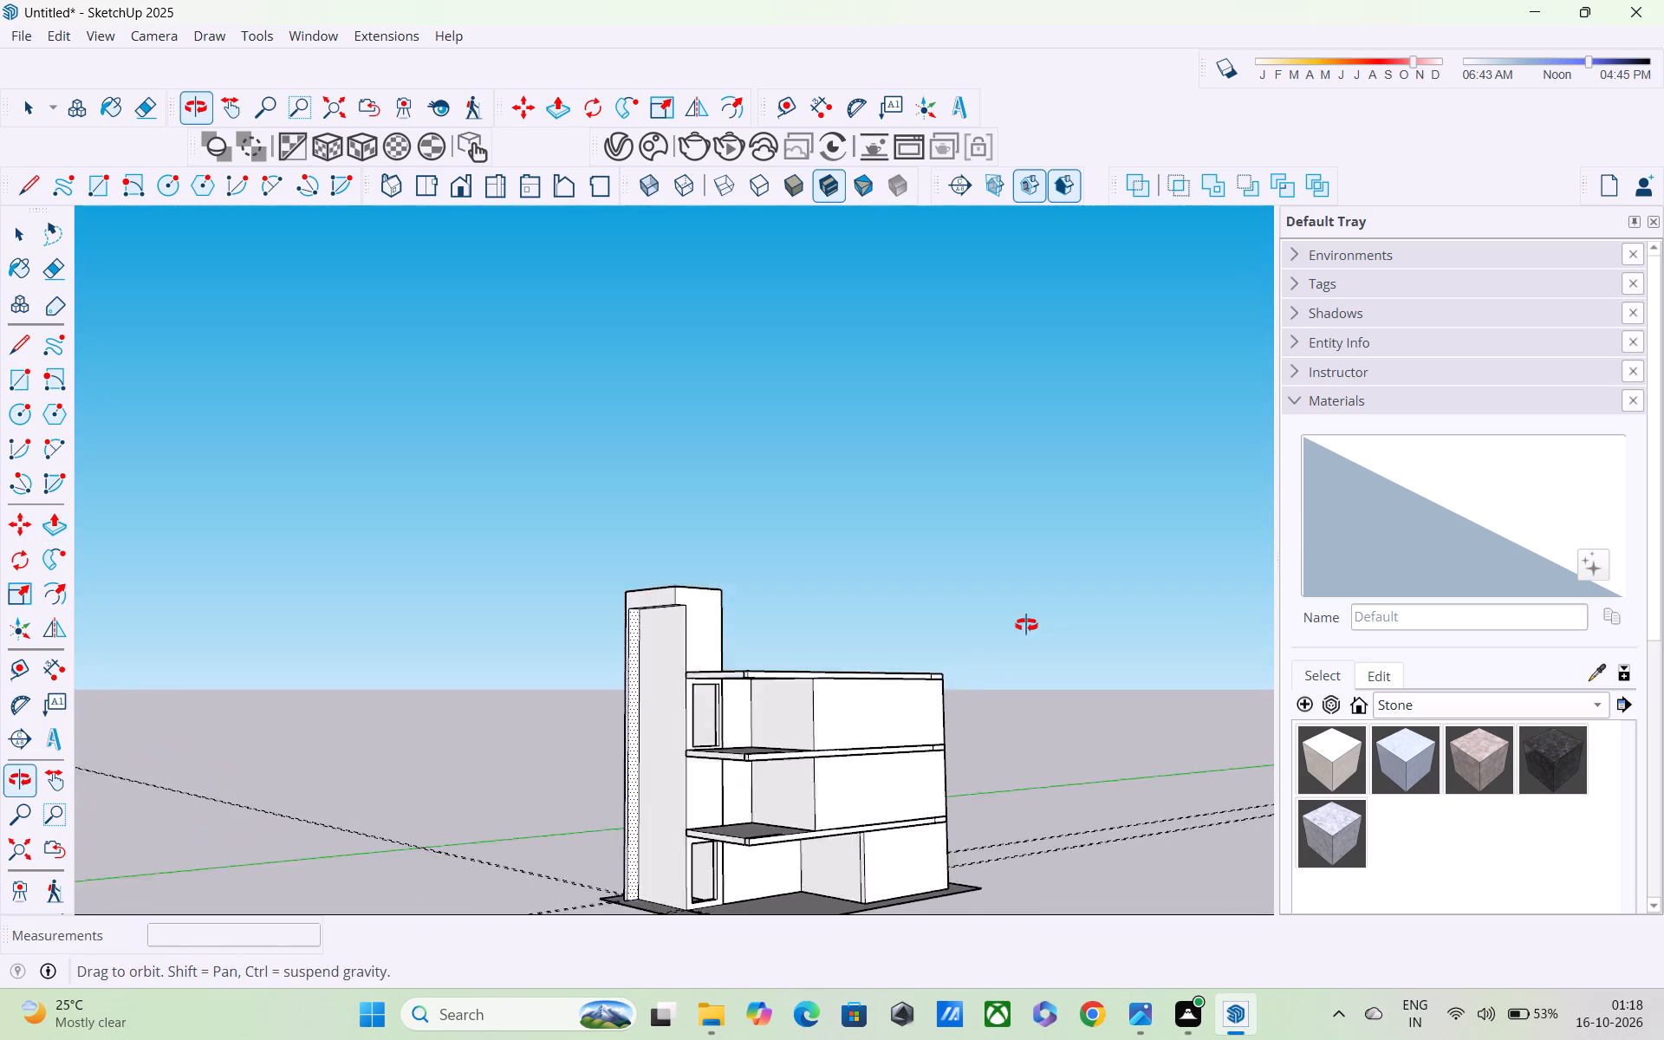
pyautogui.moveTo(1026, 625); pyautogui.dragTo(1063, 614, button='middle')
pyautogui.moveTo(684, 680); pyautogui.dragTo(915, 706, button='middle')
pyautogui.press('Escape')
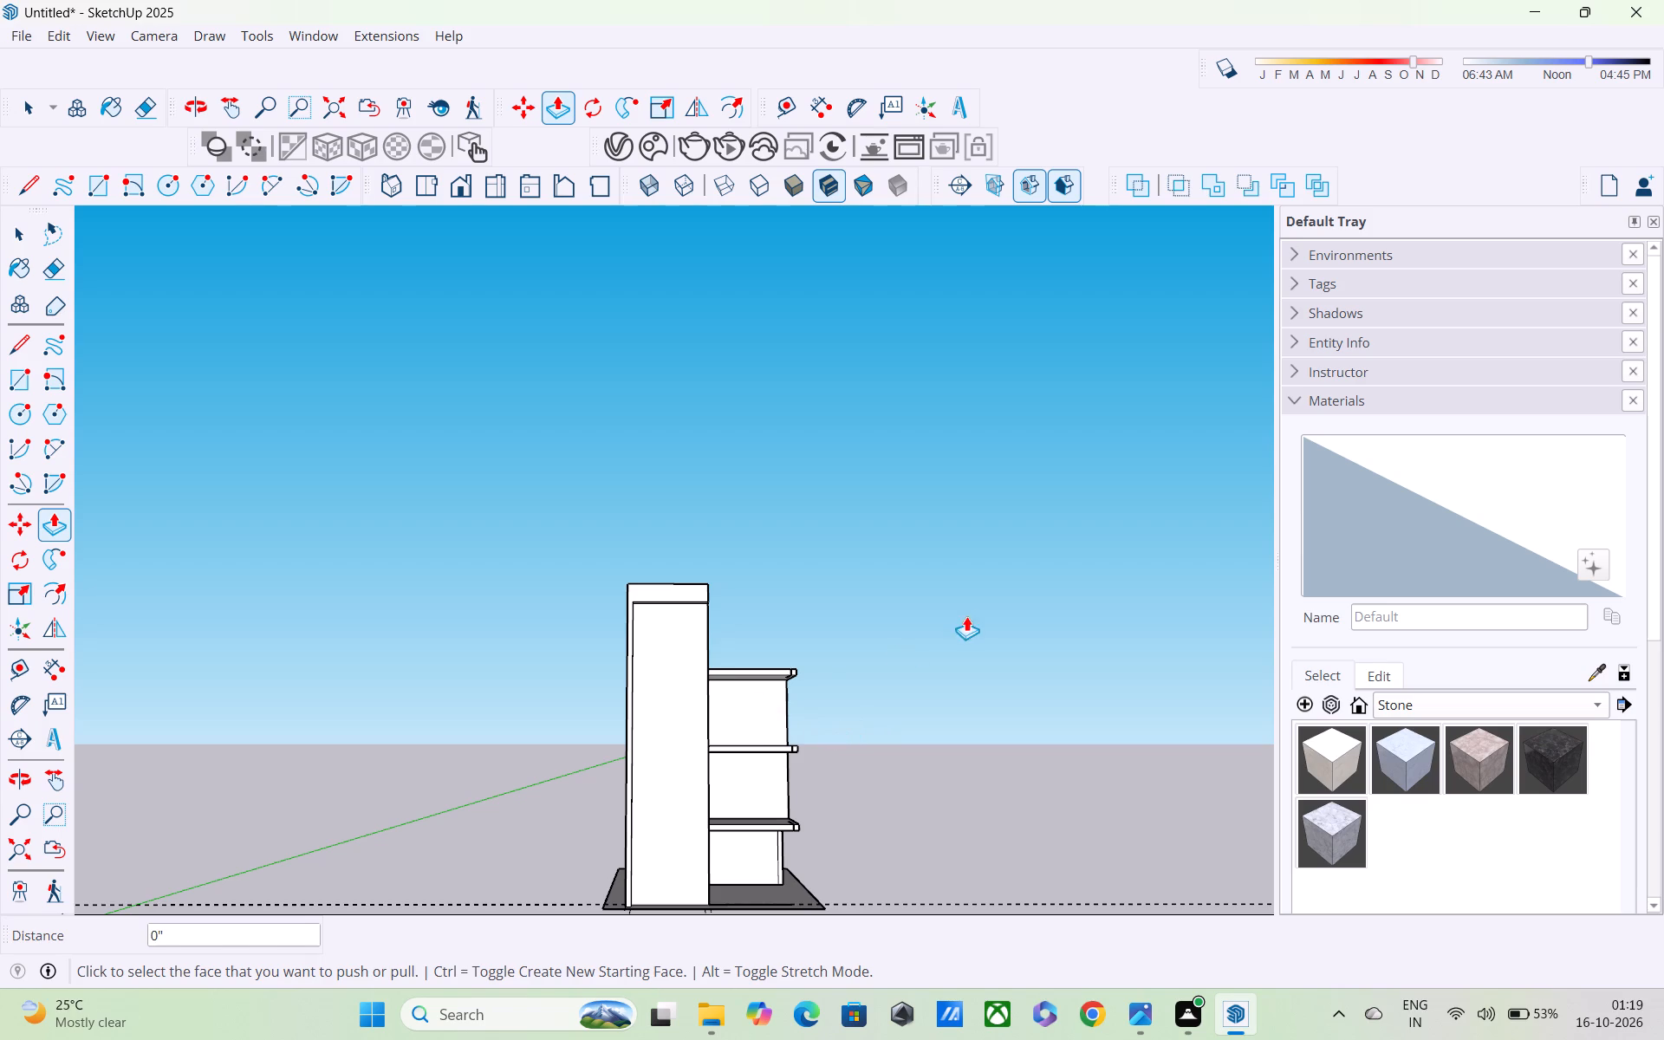
pyautogui.press('space')
pyautogui.click(972, 609)
# Draw a vertical rectangle about 41' tall on the tower's recessed facade, from the border's inner top corner to just above the base.
pyautogui.moveTo(701, 692); pyautogui.dragTo(702, 745, button='middle')
pyautogui.scroll(5, 676, 731)
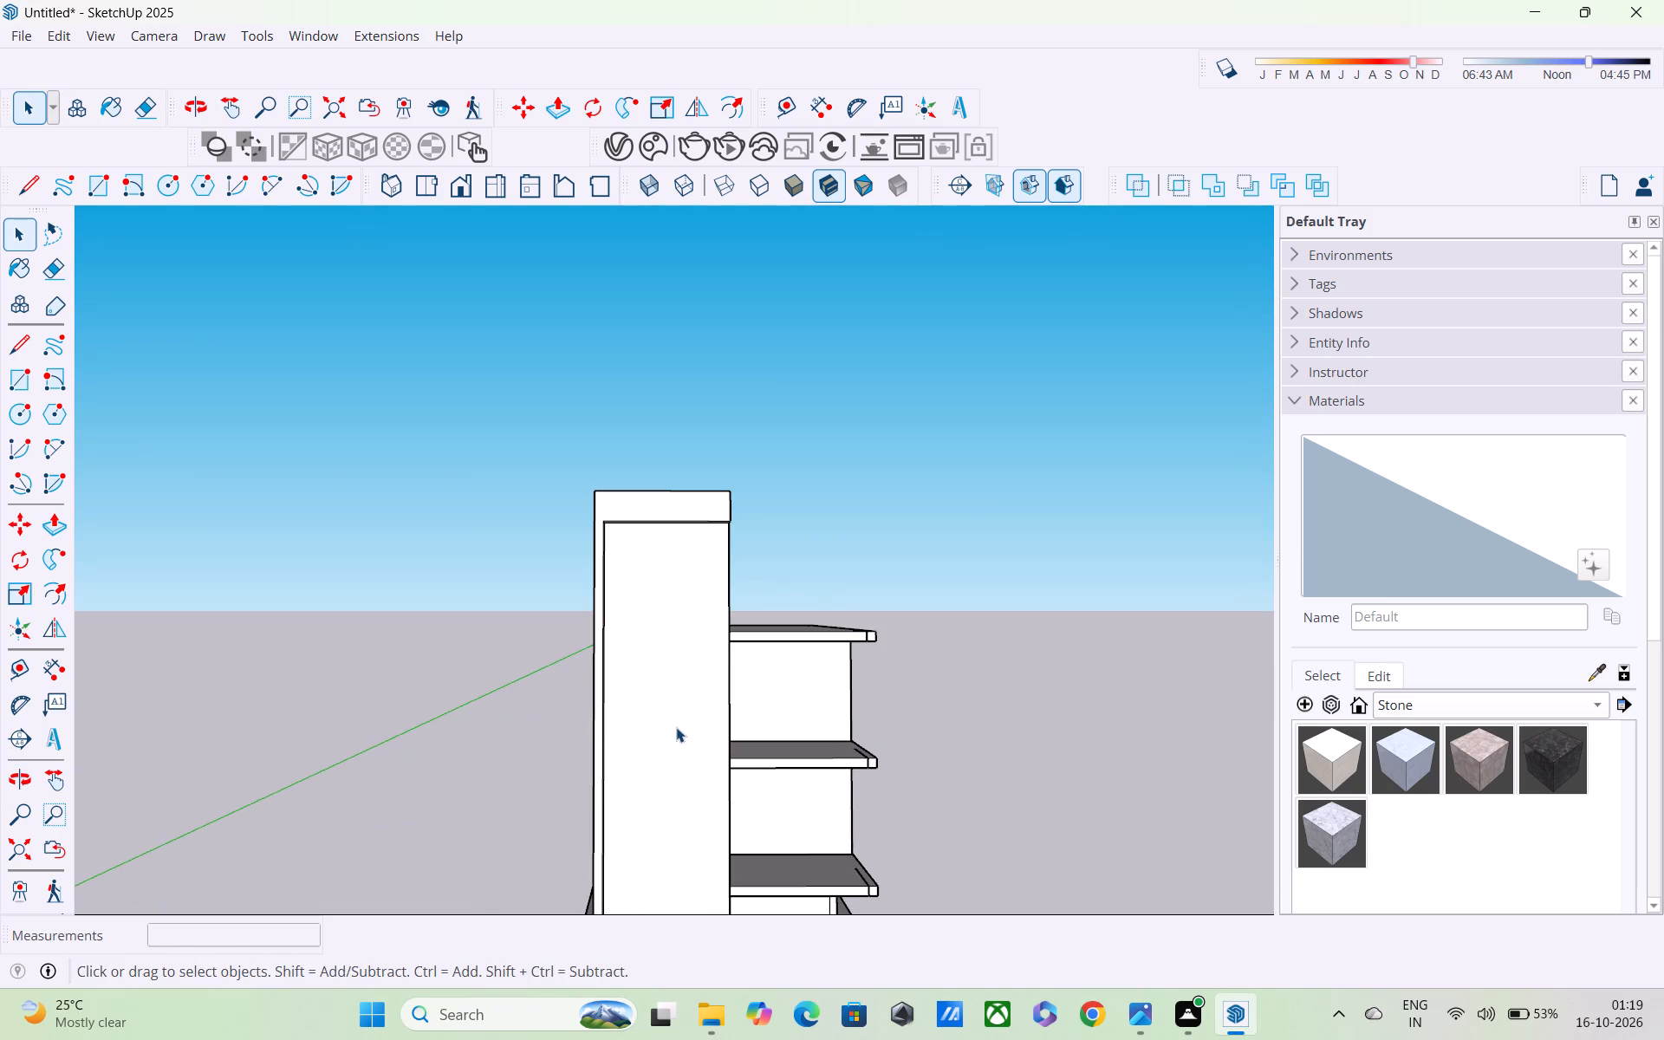
pyautogui.keyDown('shift'); pyautogui.moveTo(676, 727); pyautogui.dragTo(689, 656, button='middle'); pyautogui.keyUp('shift')
pyautogui.keyDown('shift'); pyautogui.scroll(1, 689, 656); pyautogui.keyUp('shift')
pyautogui.press('r')
pyautogui.scroll(3, 679, 608)
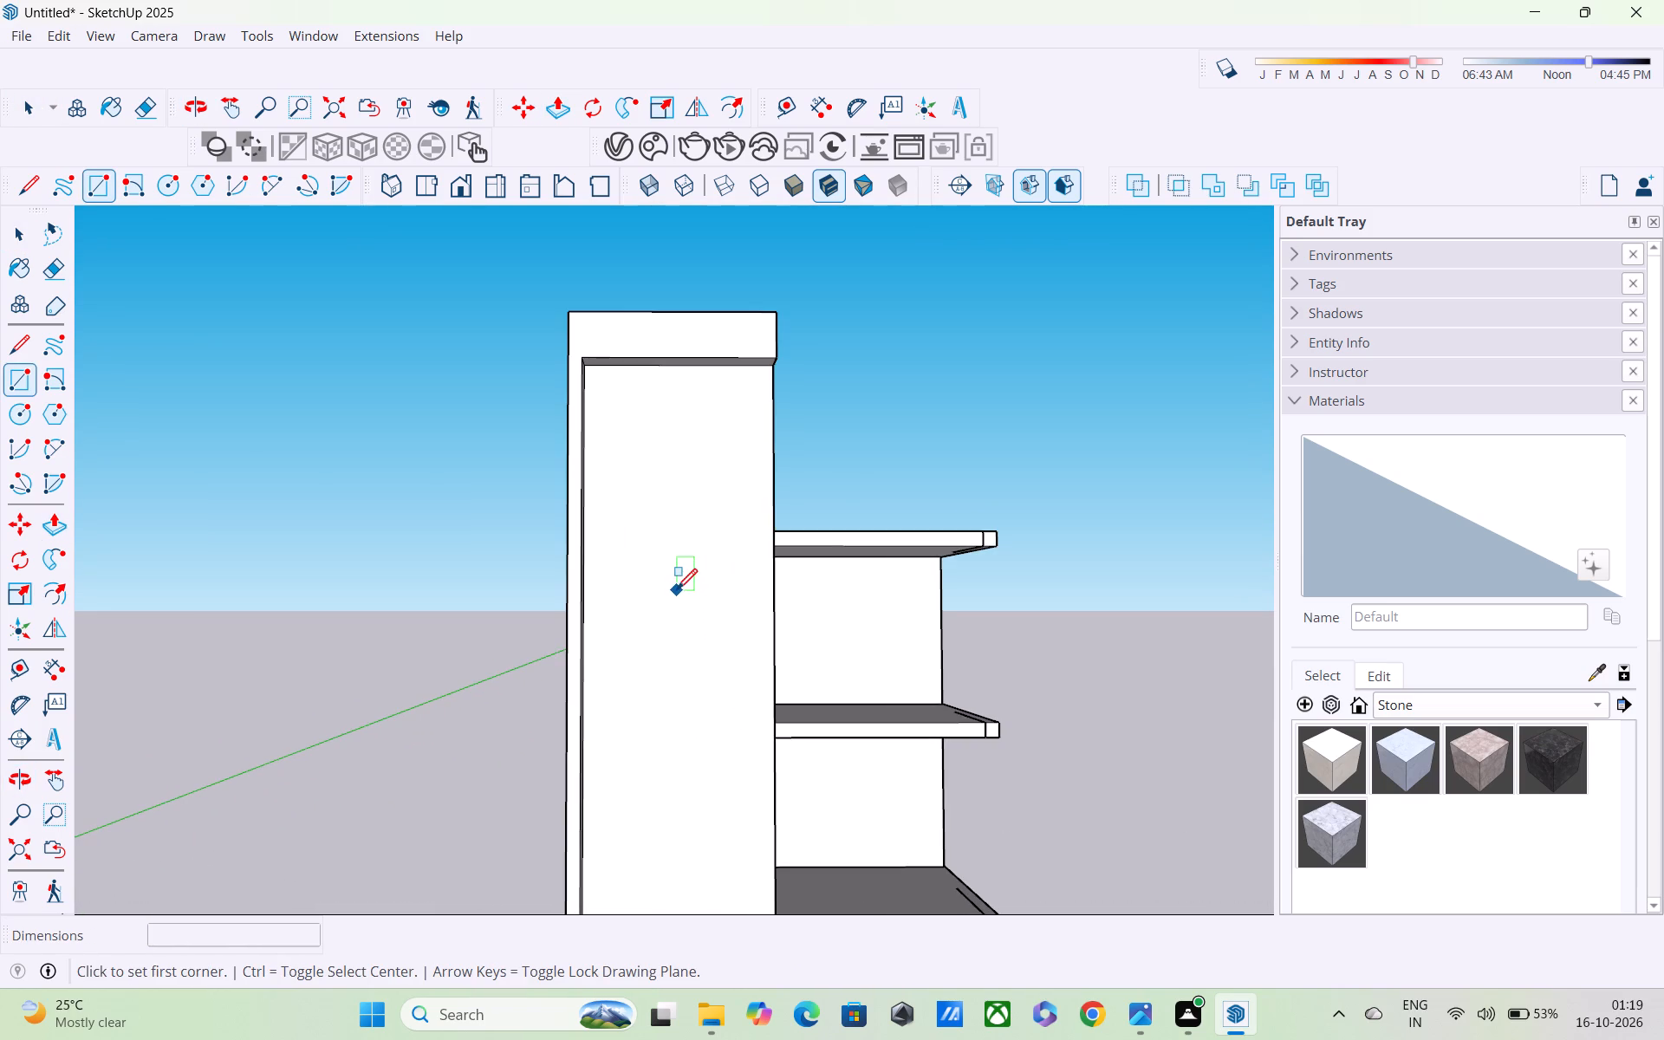
pyautogui.keyDown('shift'); pyautogui.moveTo(677, 591); pyautogui.dragTo(716, 523, button='middle'); pyautogui.keyUp('shift')
pyautogui.scroll(1, 634, 324)
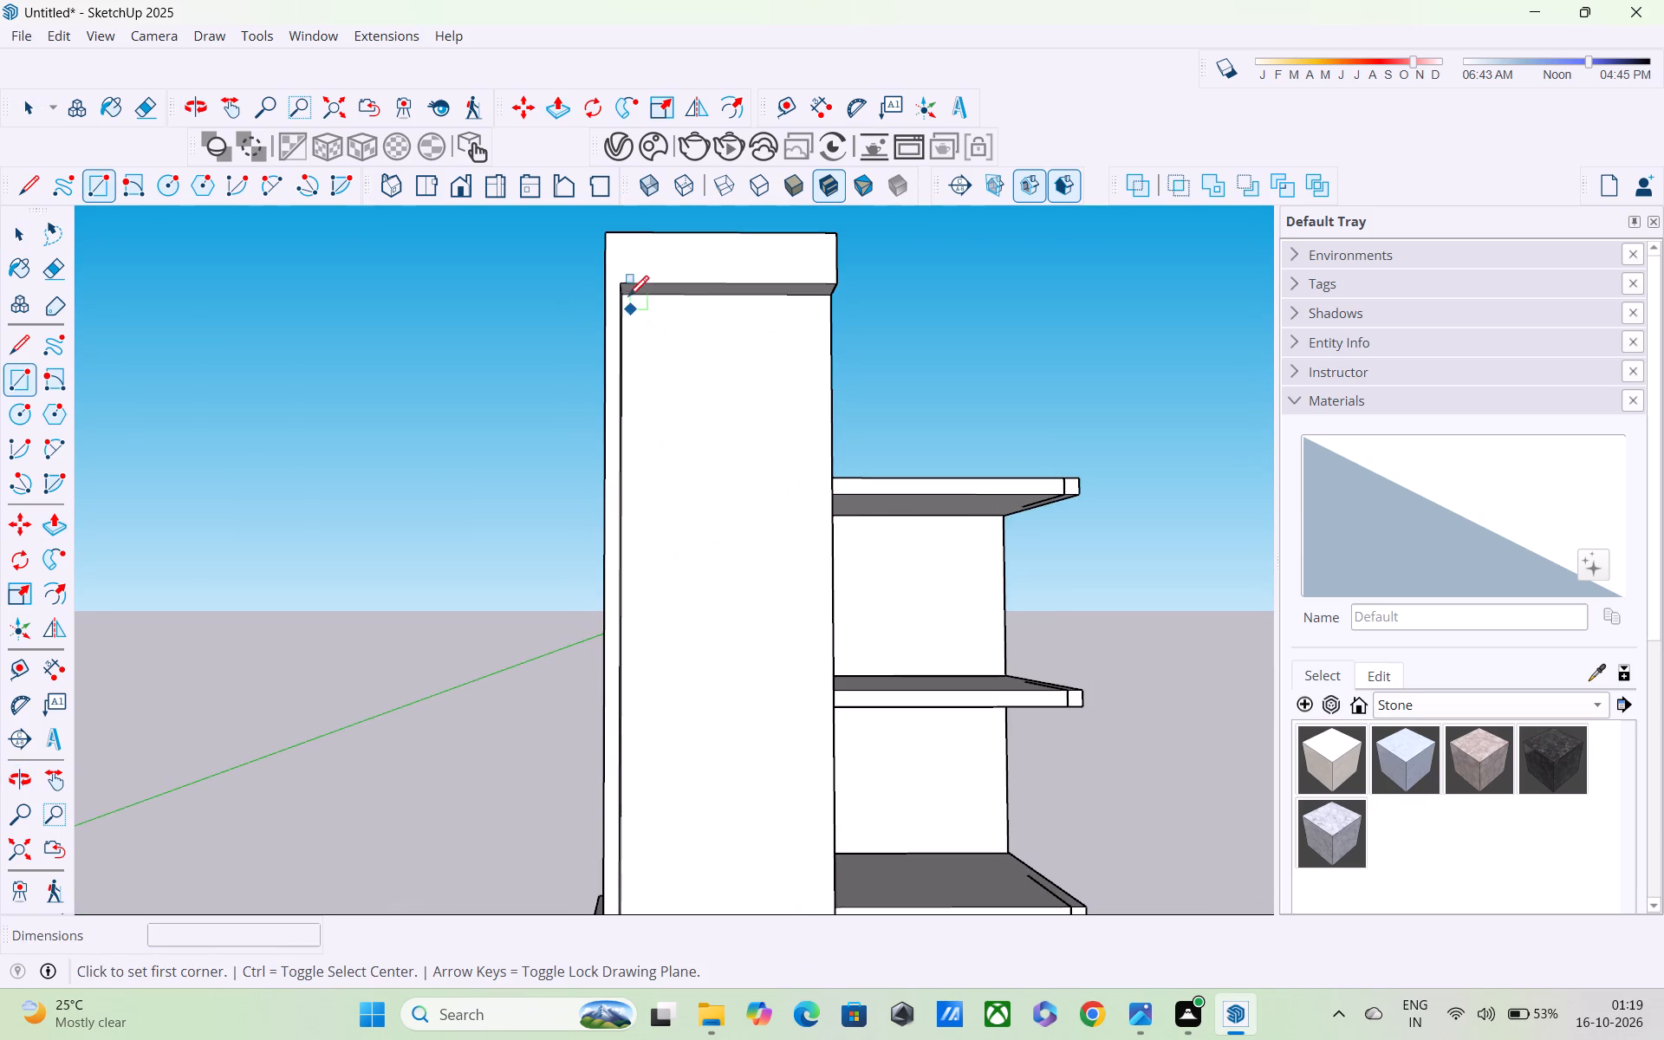
pyautogui.click(631, 299)
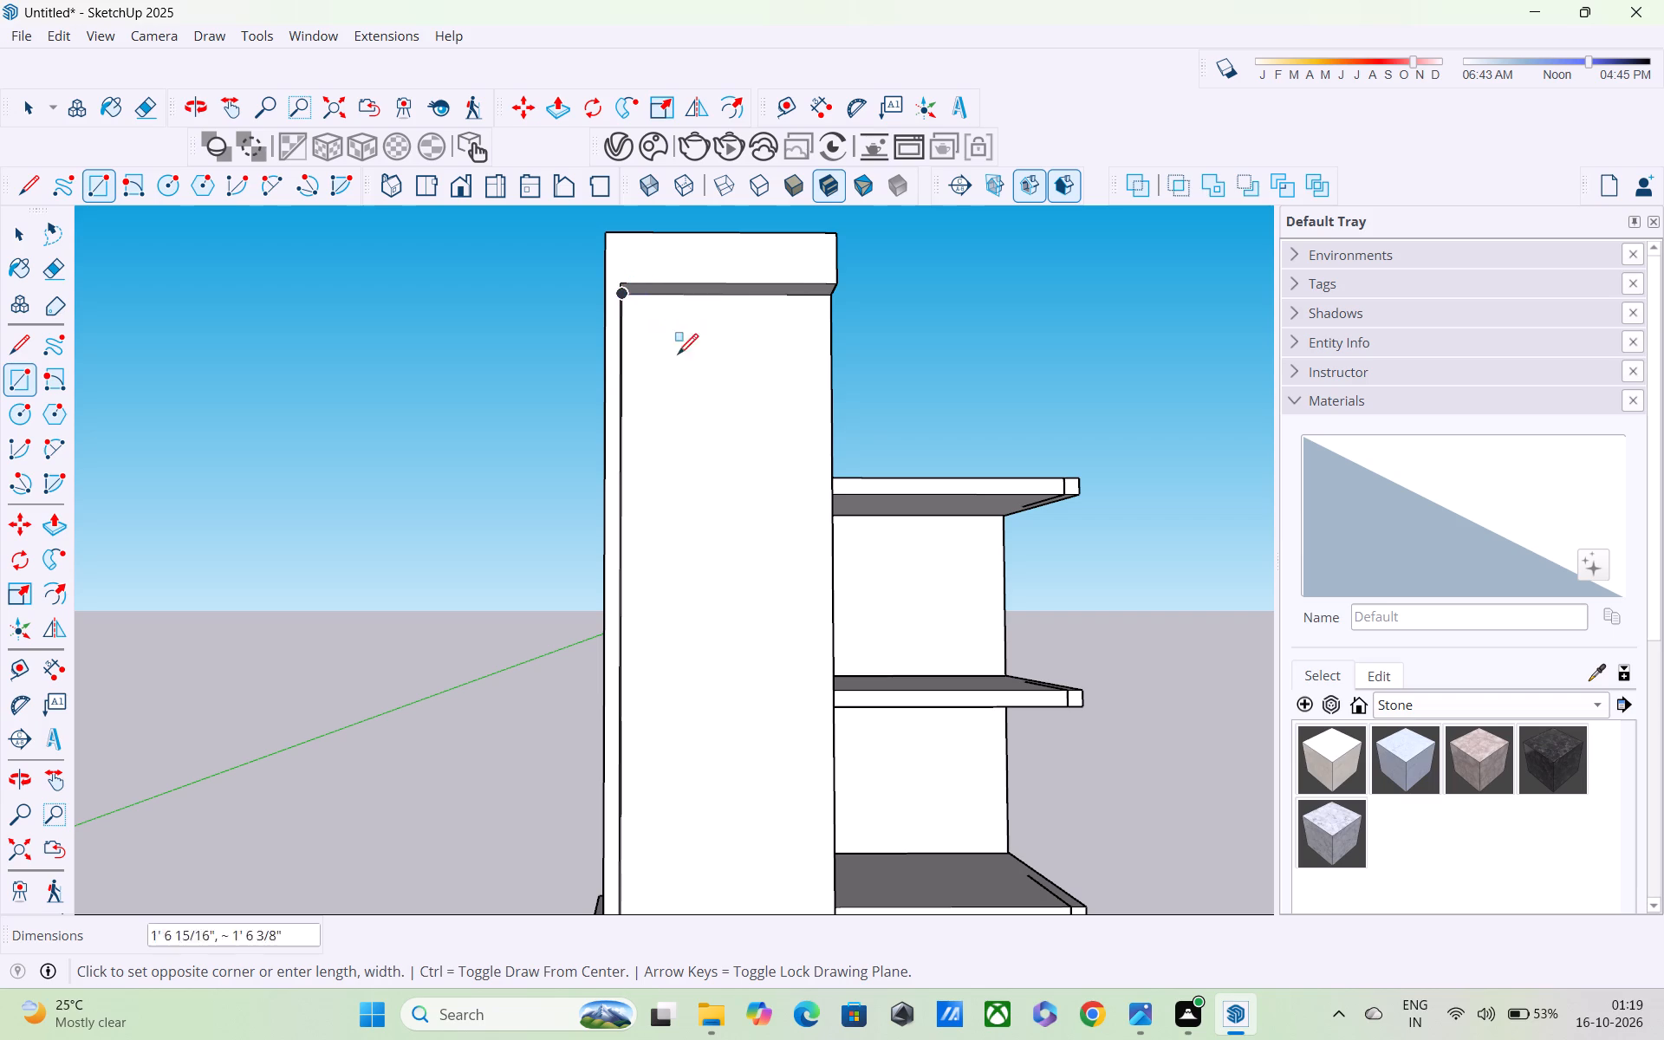
pyautogui.scroll(-1, 789, 546)
pyautogui.keyDown('shift'); pyautogui.moveTo(785, 671); pyautogui.dragTo(778, 309, button='middle'); pyautogui.keyUp('shift')
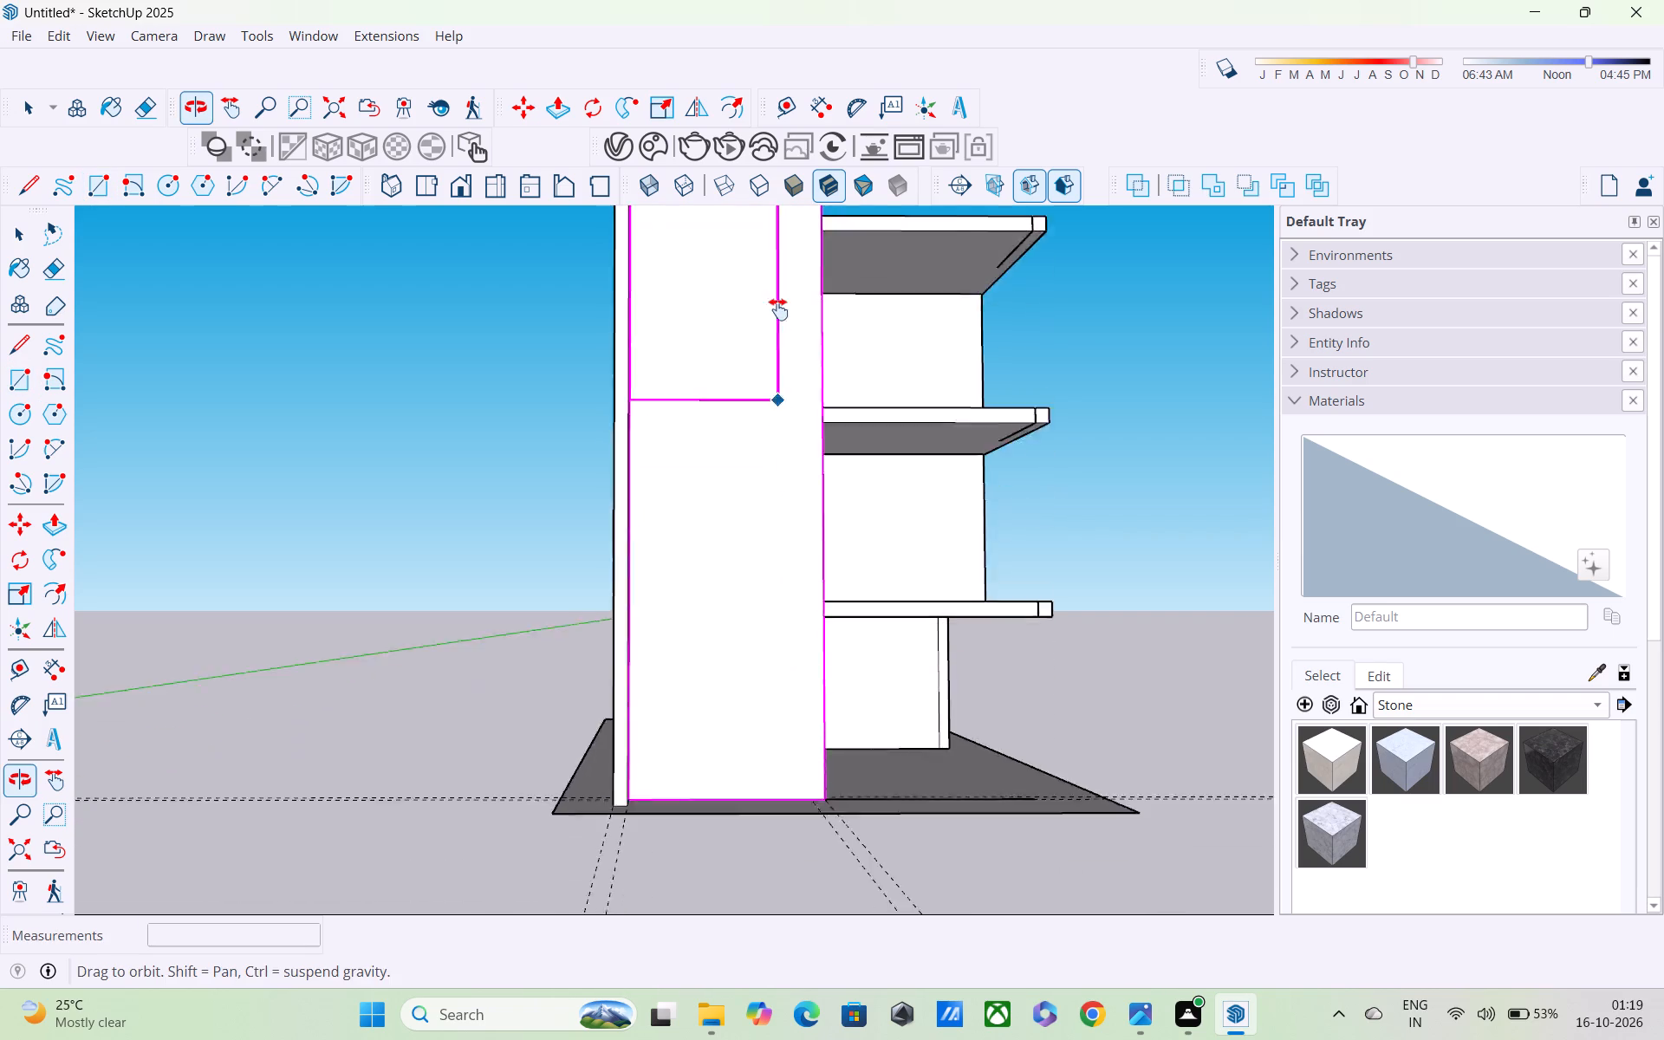
pyautogui.keyDown('shift'); pyautogui.moveTo(778, 309); pyautogui.dragTo(779, 300, button='middle'); pyautogui.keyUp('shift')
pyautogui.keyDown('shift'); pyautogui.scroll(1, 779, 300); pyautogui.keyUp('shift')
pyautogui.scroll(-3, 779, 387)
pyautogui.scroll(-3, 770, 600)
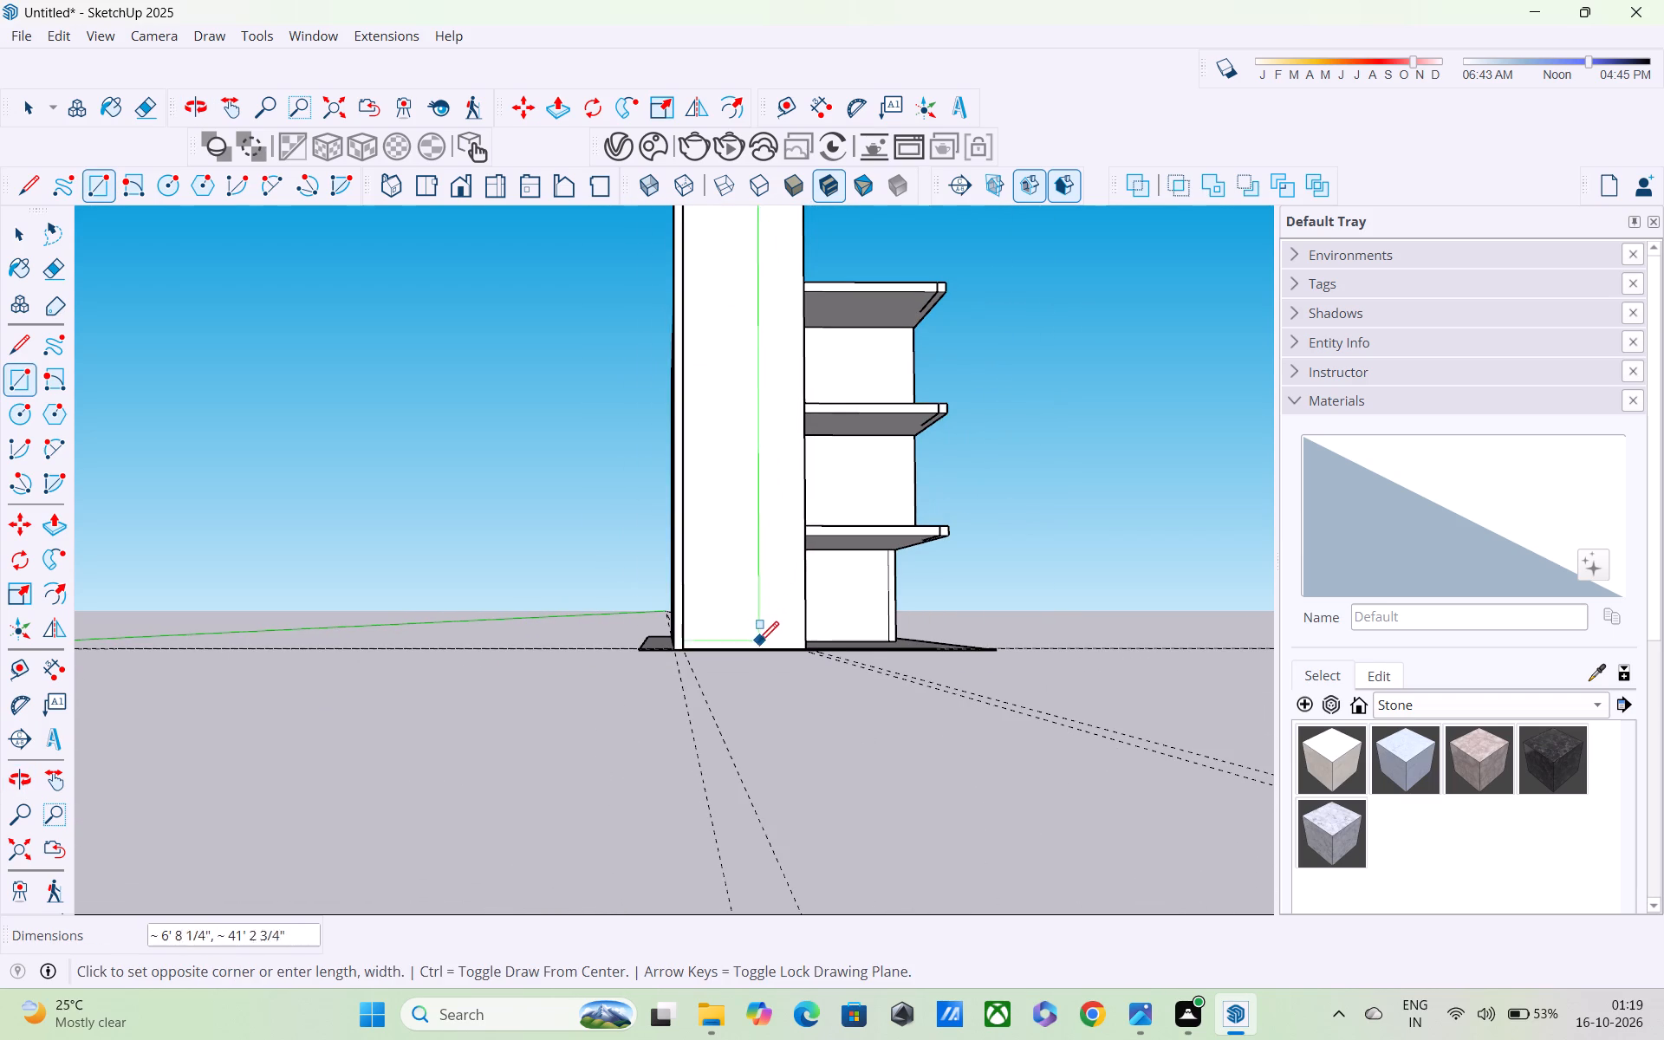
pyautogui.scroll(2, 750, 641)
pyautogui.moveTo(744, 641); pyautogui.dragTo(719, 649, button='middle')
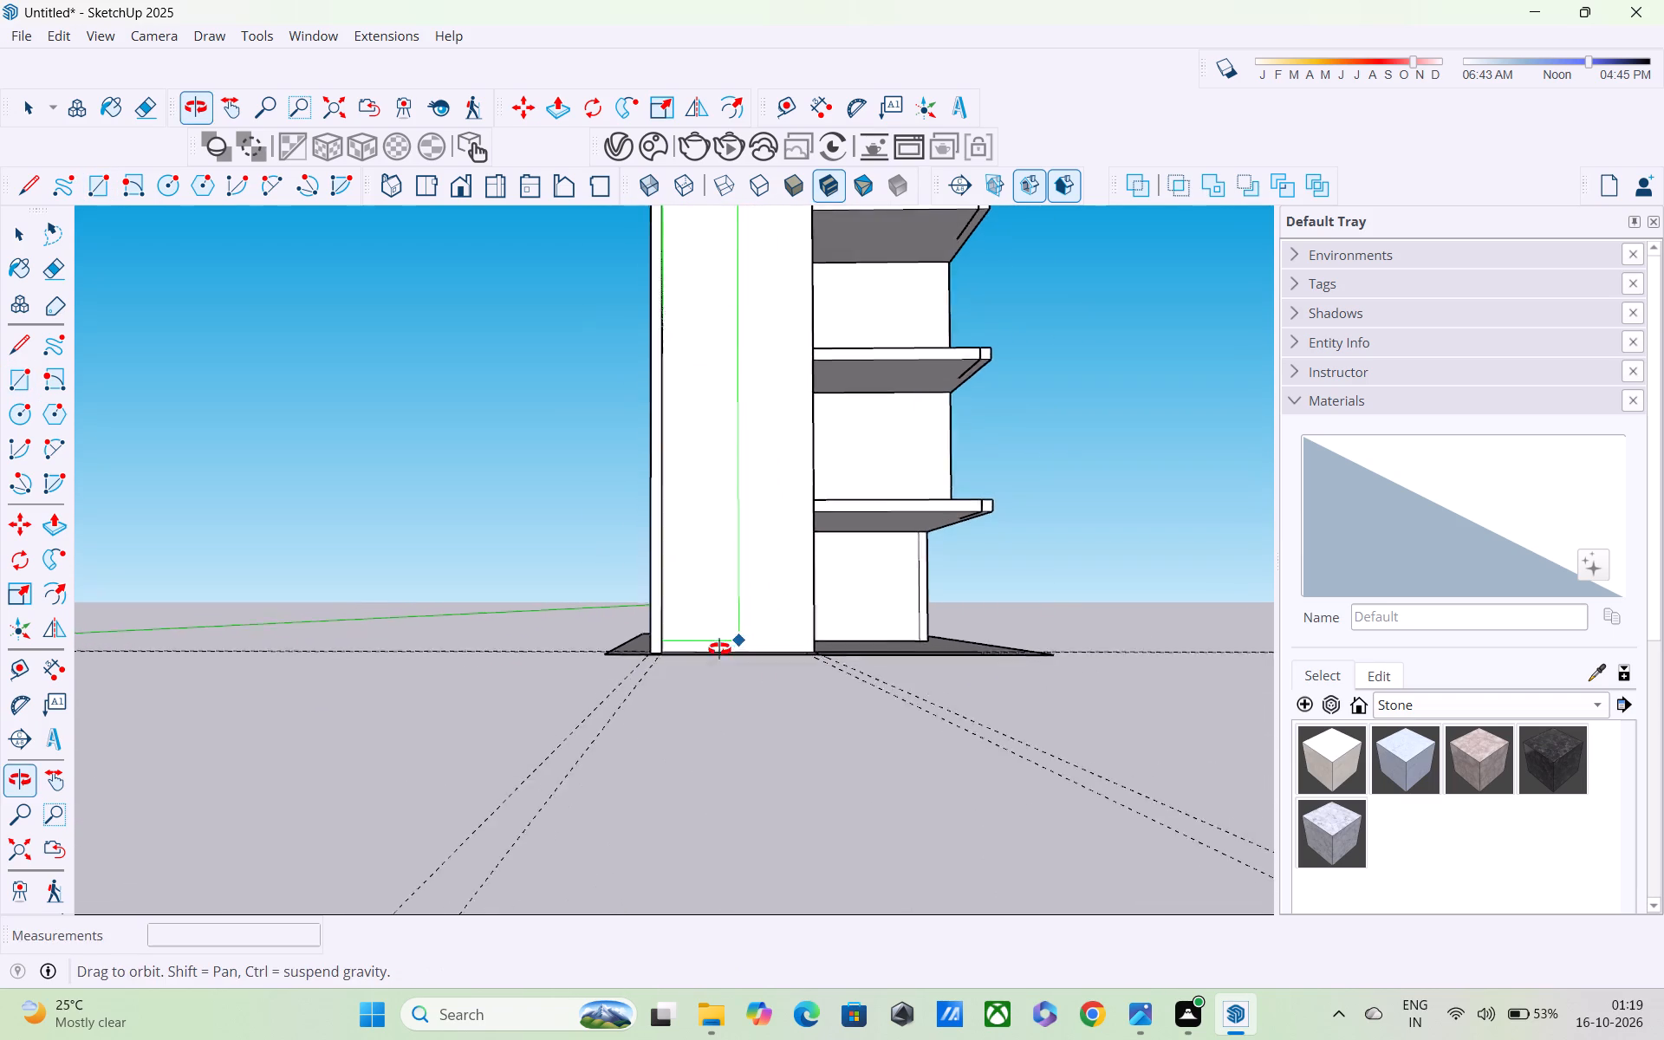
pyautogui.moveTo(719, 649); pyautogui.dragTo(683, 664, button='middle')
pyautogui.scroll(4, 686, 660)
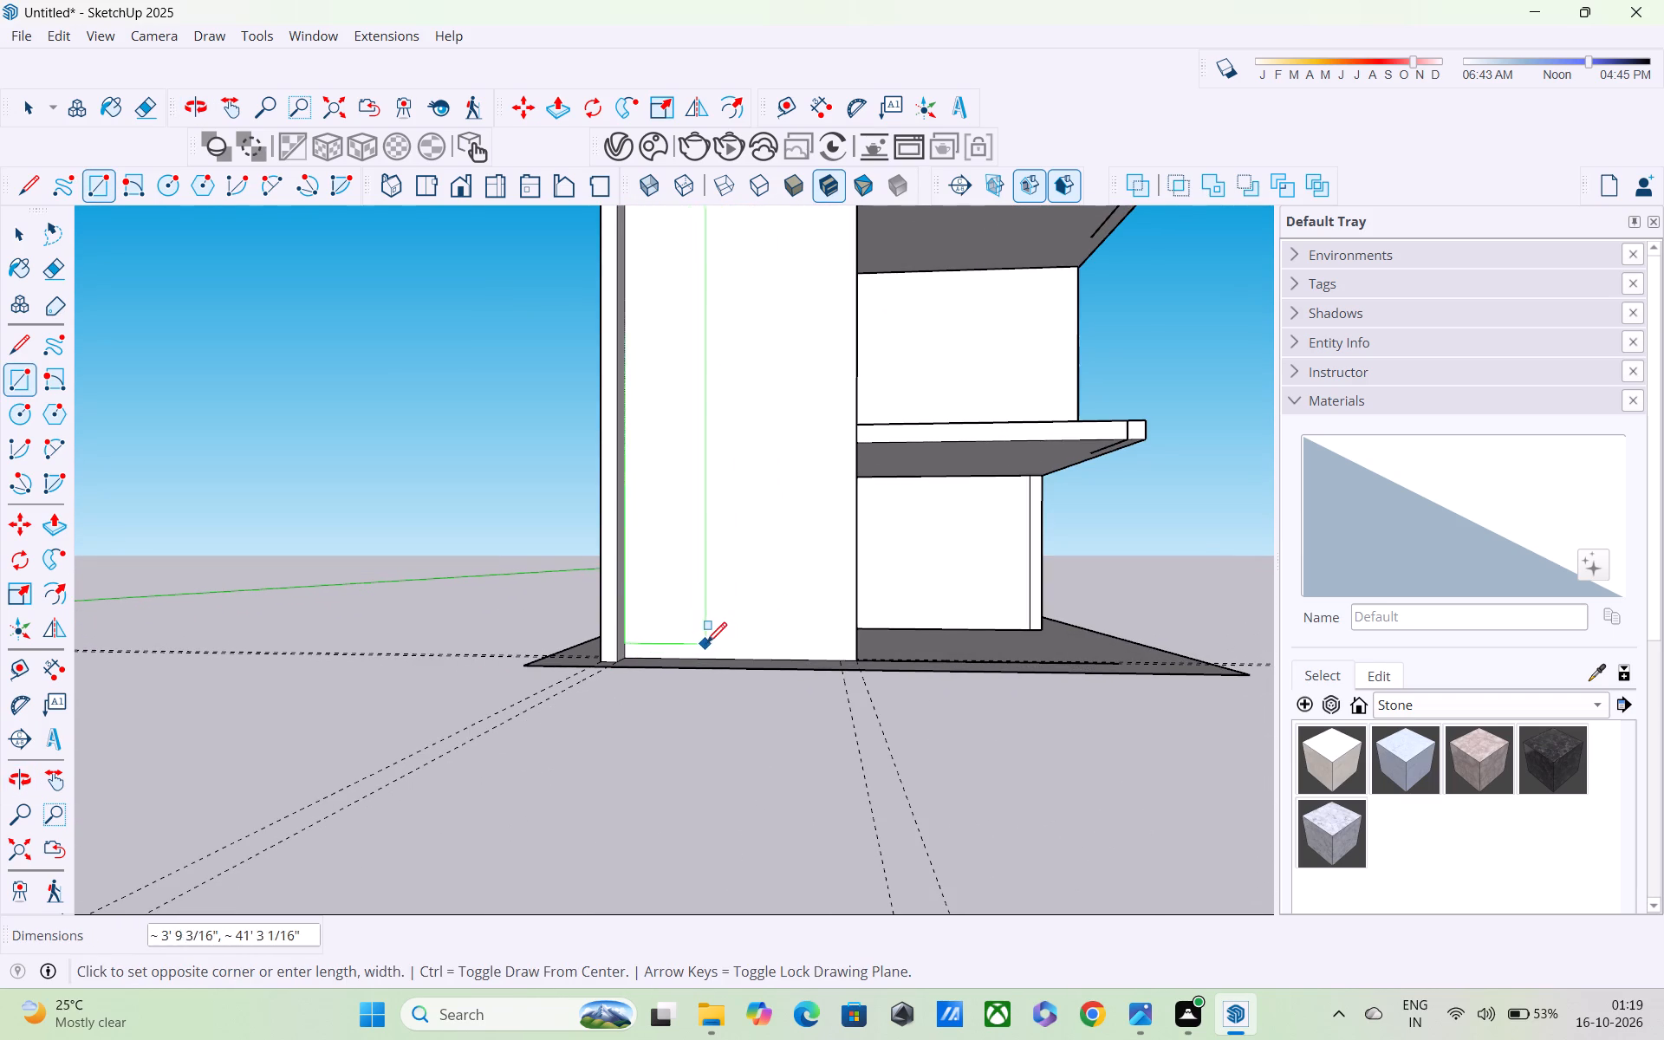
pyautogui.click(723, 644)
# Draw a narrow vertical rectangle about 1' 6" wide and 37' 8" tall inside the tall facade rectangle.
pyautogui.moveTo(722, 613); pyautogui.dragTo(793, 677, button='middle')
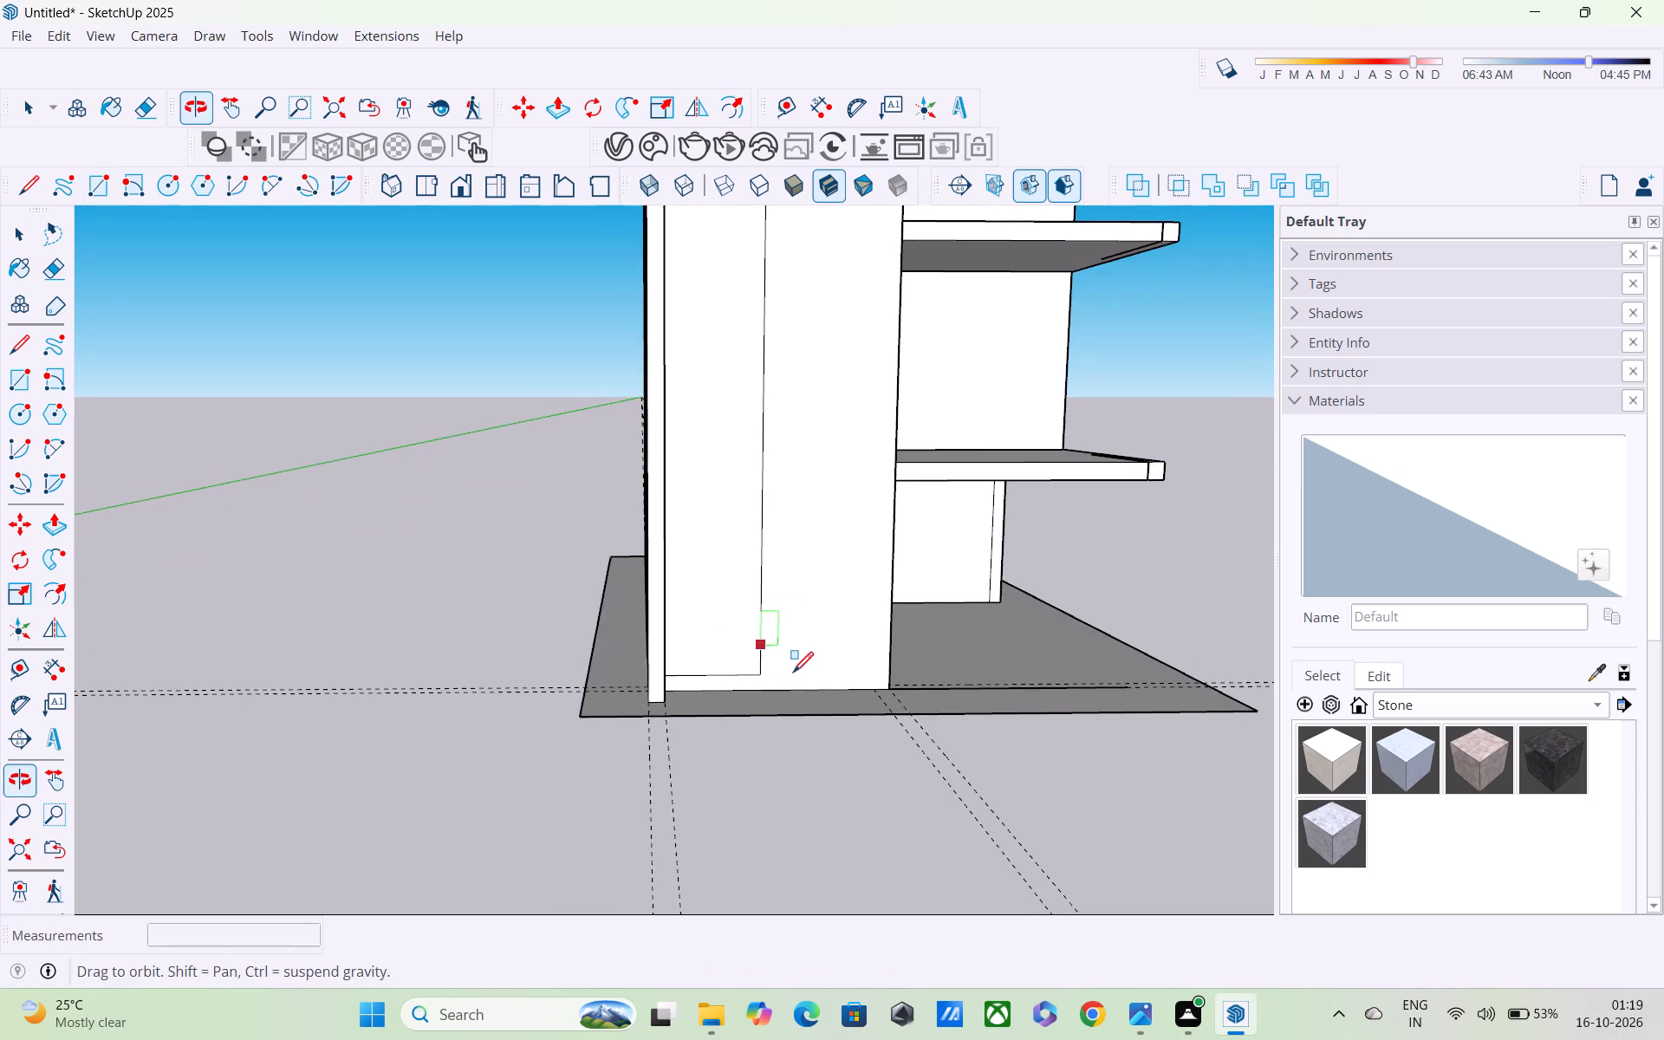
pyautogui.scroll(-1, 767, 573)
pyautogui.keyDown('shift'); pyautogui.moveTo(761, 541); pyautogui.dragTo(773, 712, button='middle'); pyautogui.keyUp('shift')
pyautogui.scroll(-5, 768, 574)
pyautogui.scroll(-1, 785, 479)
pyautogui.keyDown('shift'); pyautogui.moveTo(791, 495); pyautogui.dragTo(793, 703, button='middle'); pyautogui.keyUp('shift')
pyautogui.scroll(4, 786, 542)
pyautogui.scroll(-7, 786, 541)
pyautogui.moveTo(828, 620); pyautogui.dragTo(796, 567, button='middle')
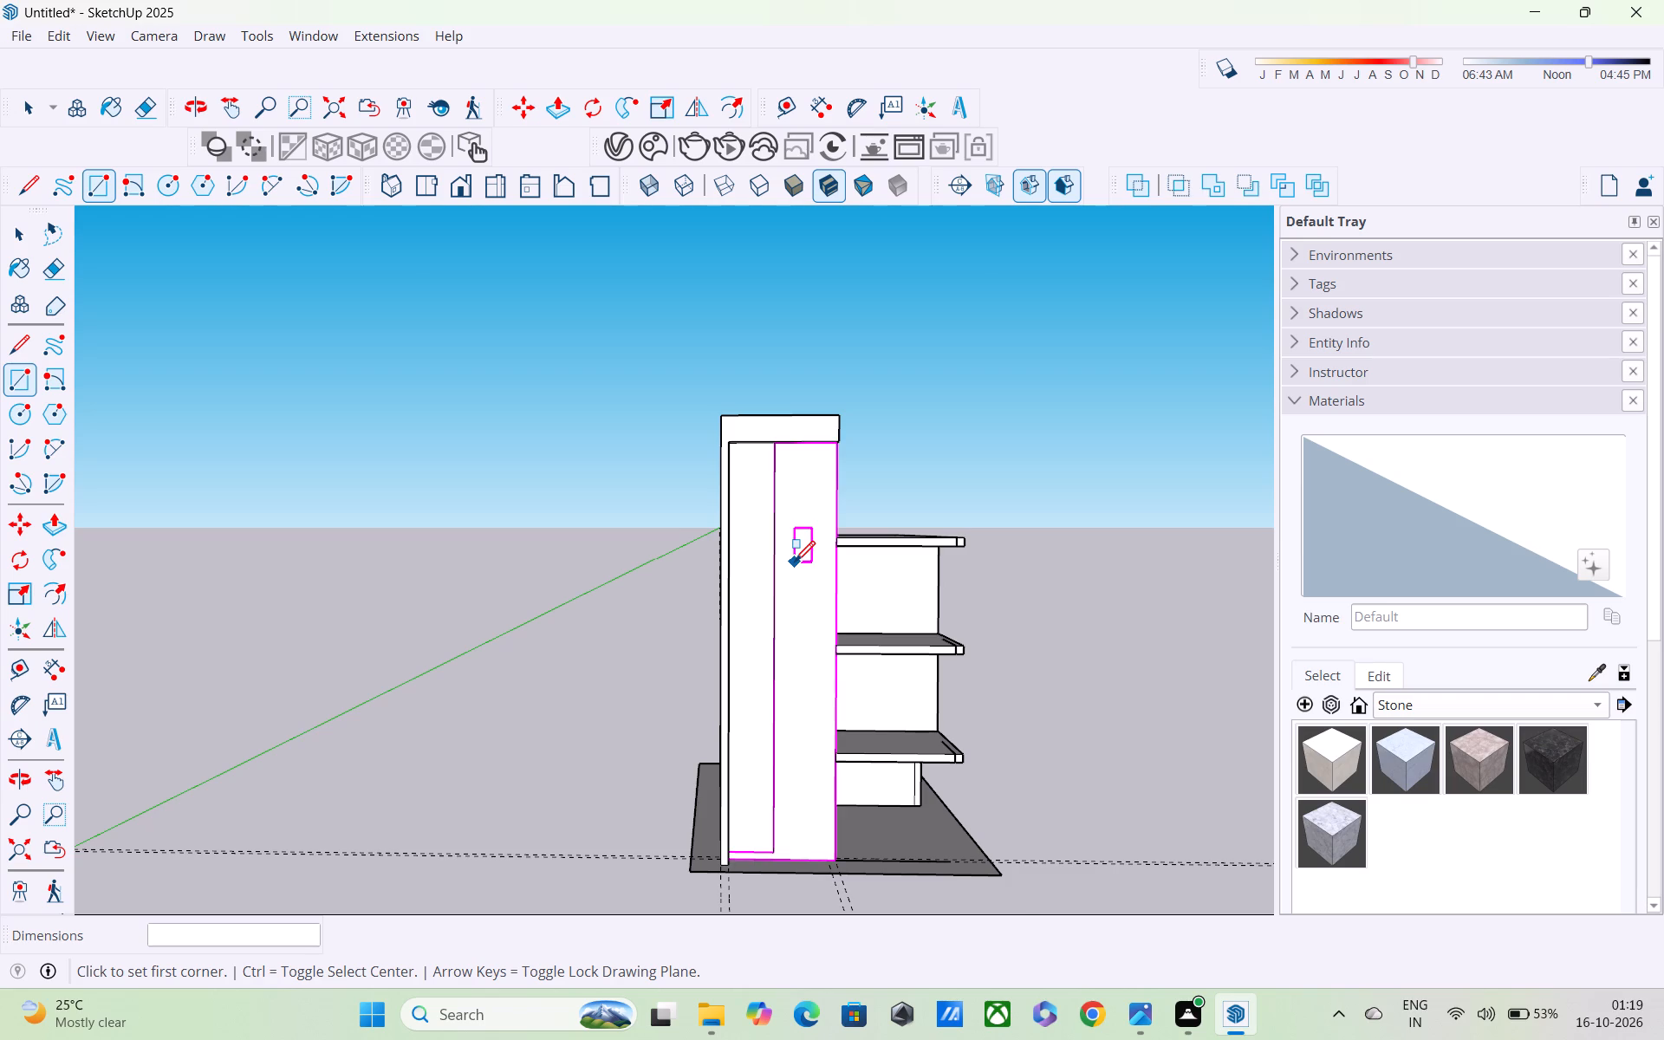
pyautogui.keyDown('shift'); pyautogui.scroll(1, 795, 563); pyautogui.keyUp('shift')
pyautogui.keyDown('shift'); pyautogui.moveTo(795, 562); pyautogui.dragTo(790, 709, button='middle'); pyautogui.keyUp('shift')
pyautogui.scroll(5, 773, 674)
pyautogui.moveTo(749, 624); pyautogui.dragTo(718, 504, button='middle')
pyautogui.scroll(5, 718, 504)
pyautogui.scroll(1, 699, 578)
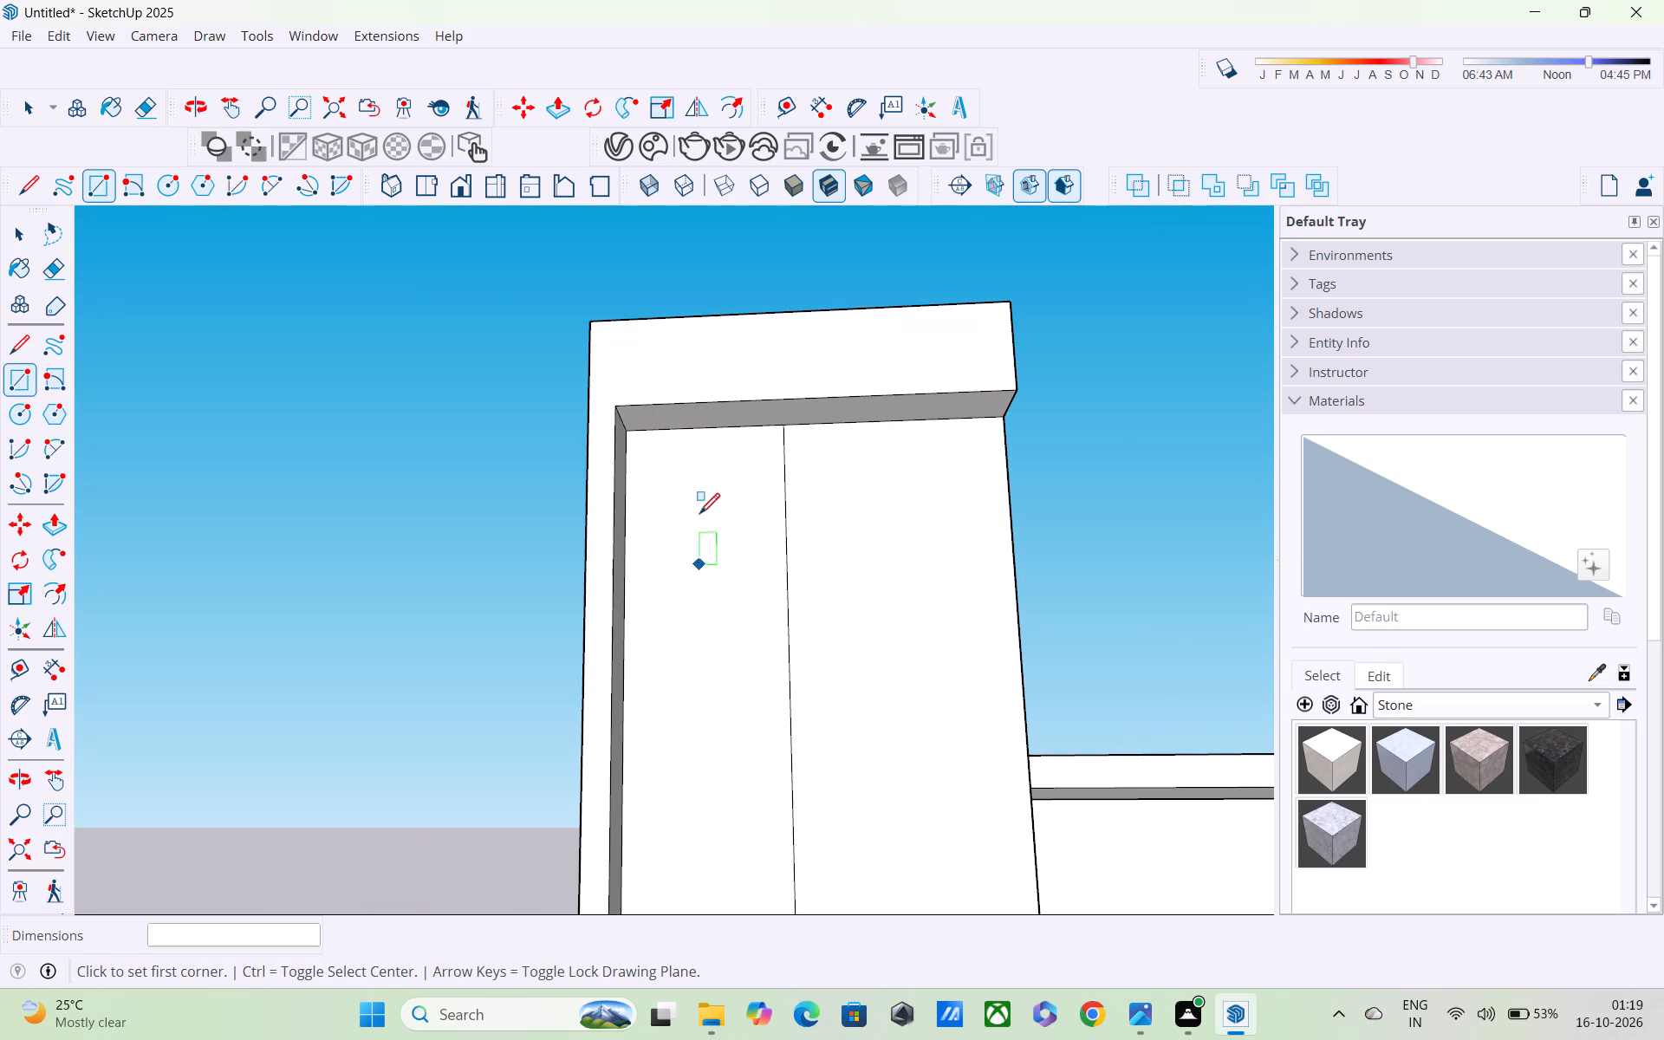
pyautogui.click(677, 478)
pyautogui.scroll(-2, 736, 569)
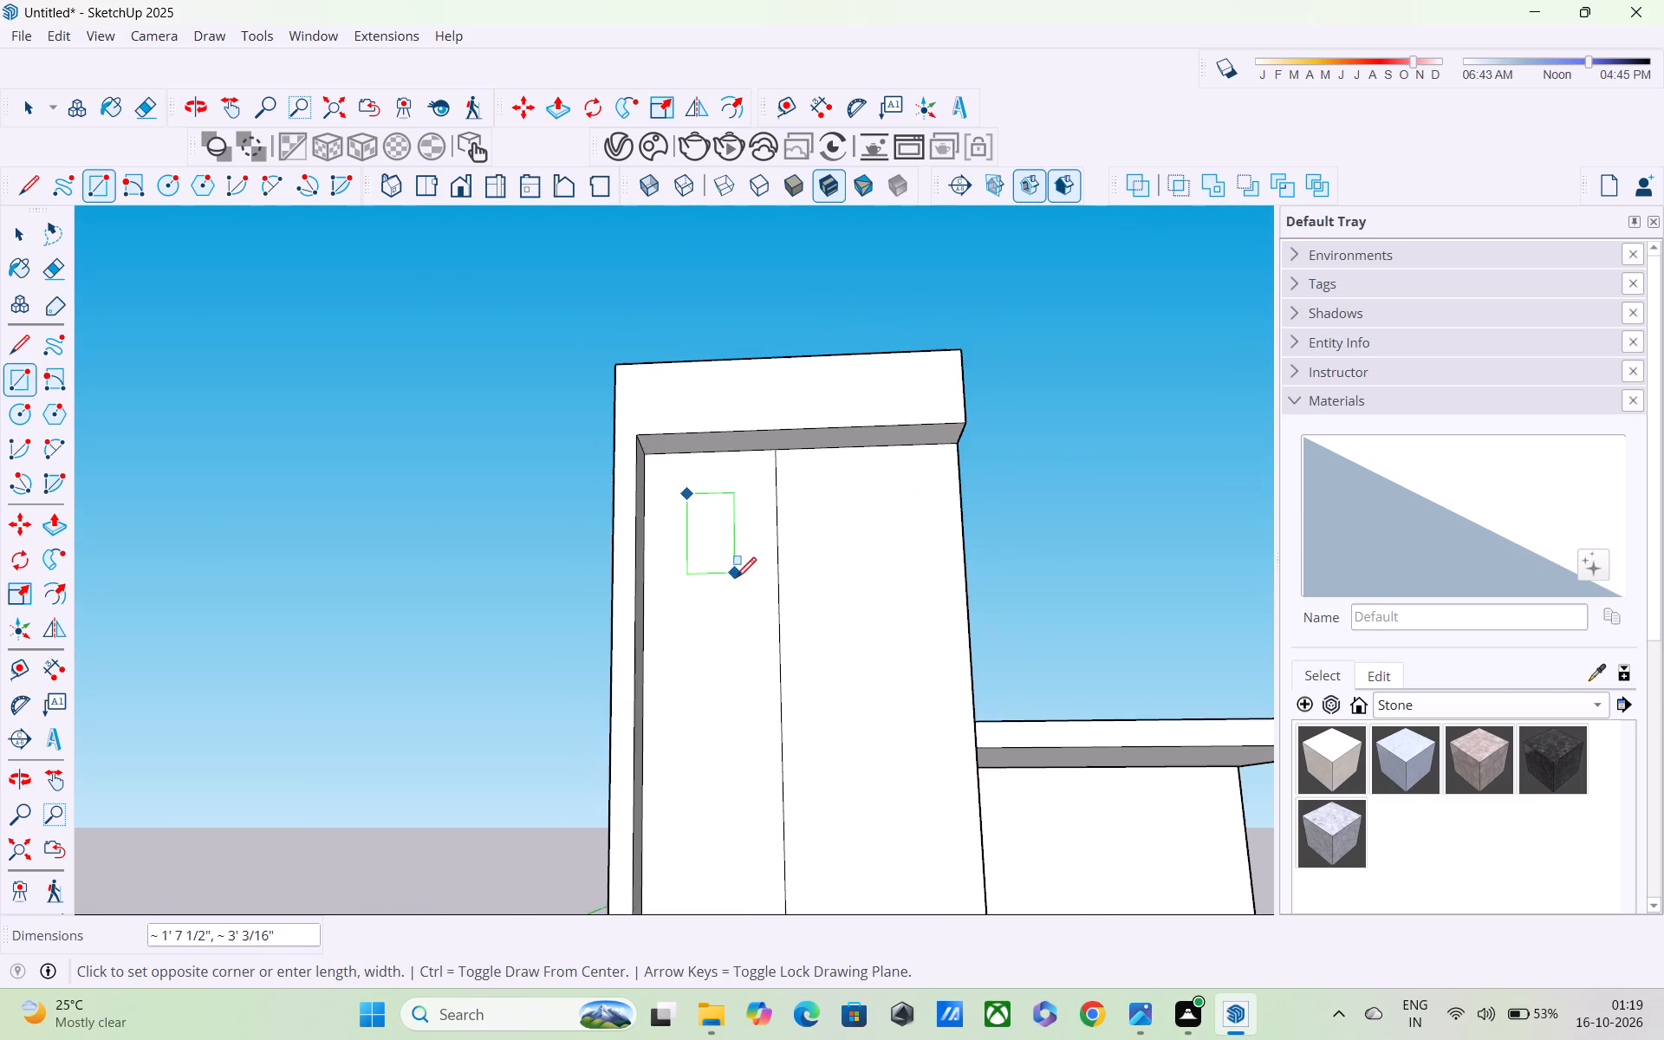
pyautogui.scroll(-7, 736, 588)
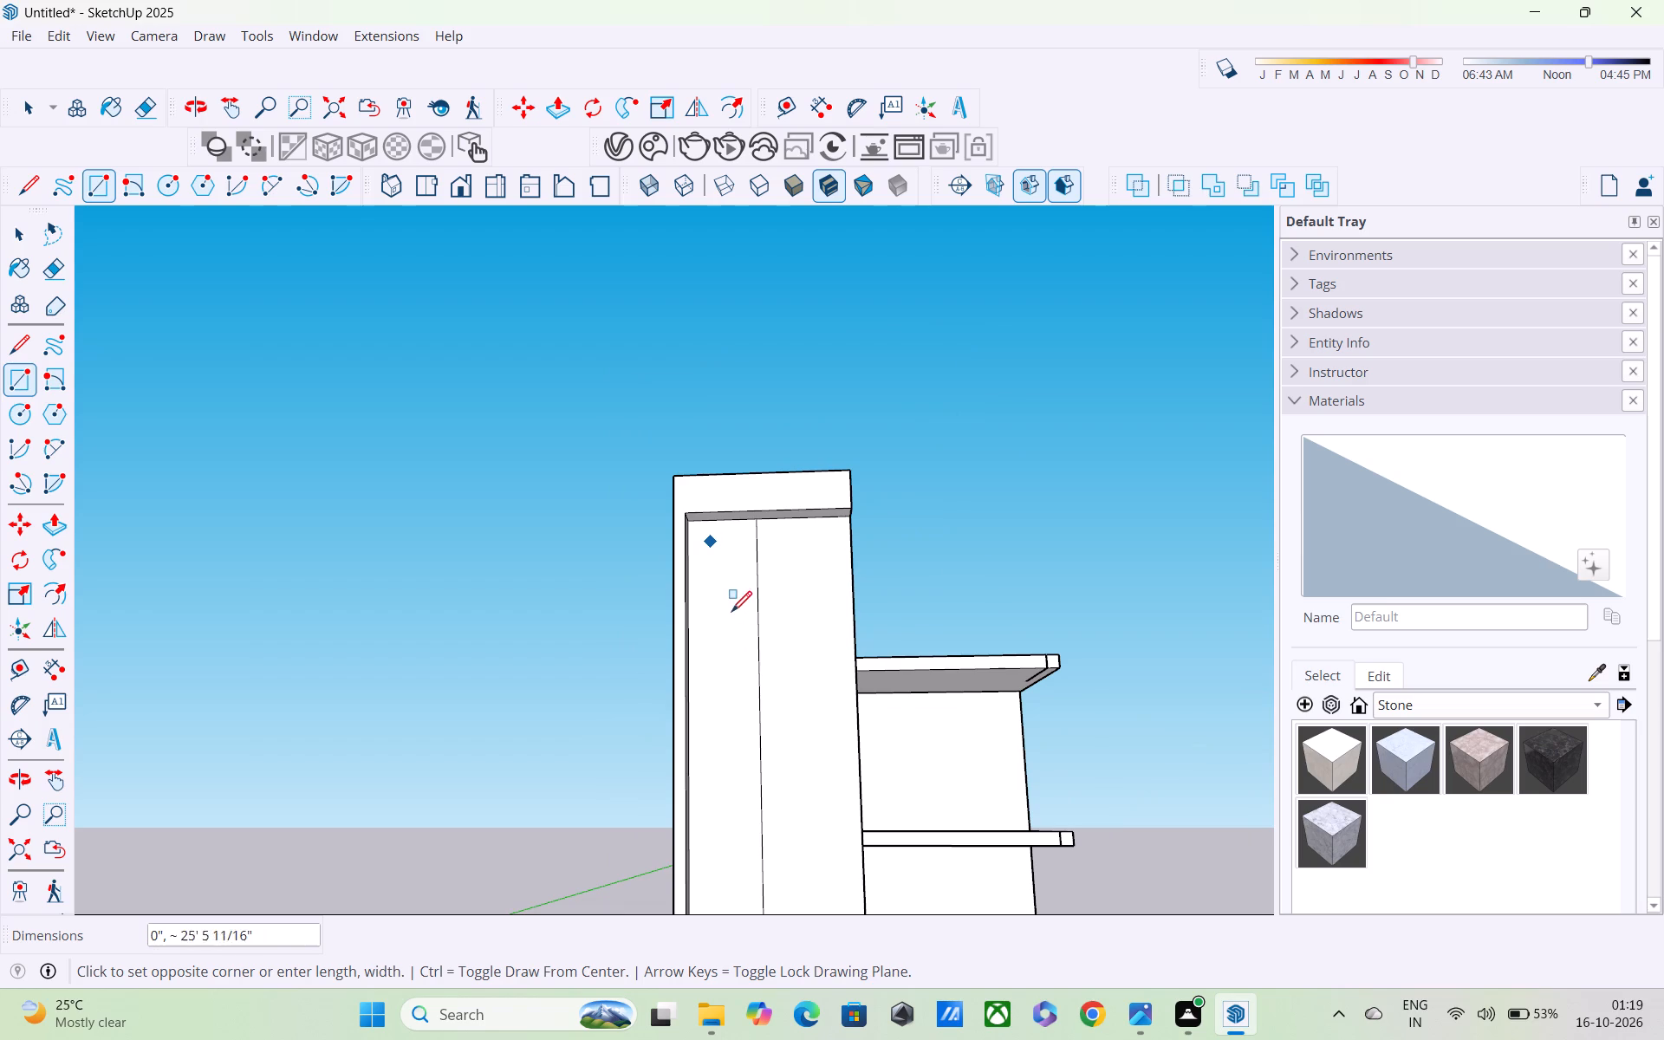
pyautogui.moveTo(731, 614); pyautogui.dragTo(731, 482, button='middle')
pyautogui.moveTo(736, 595); pyautogui.dragTo(736, 595, button='middle')
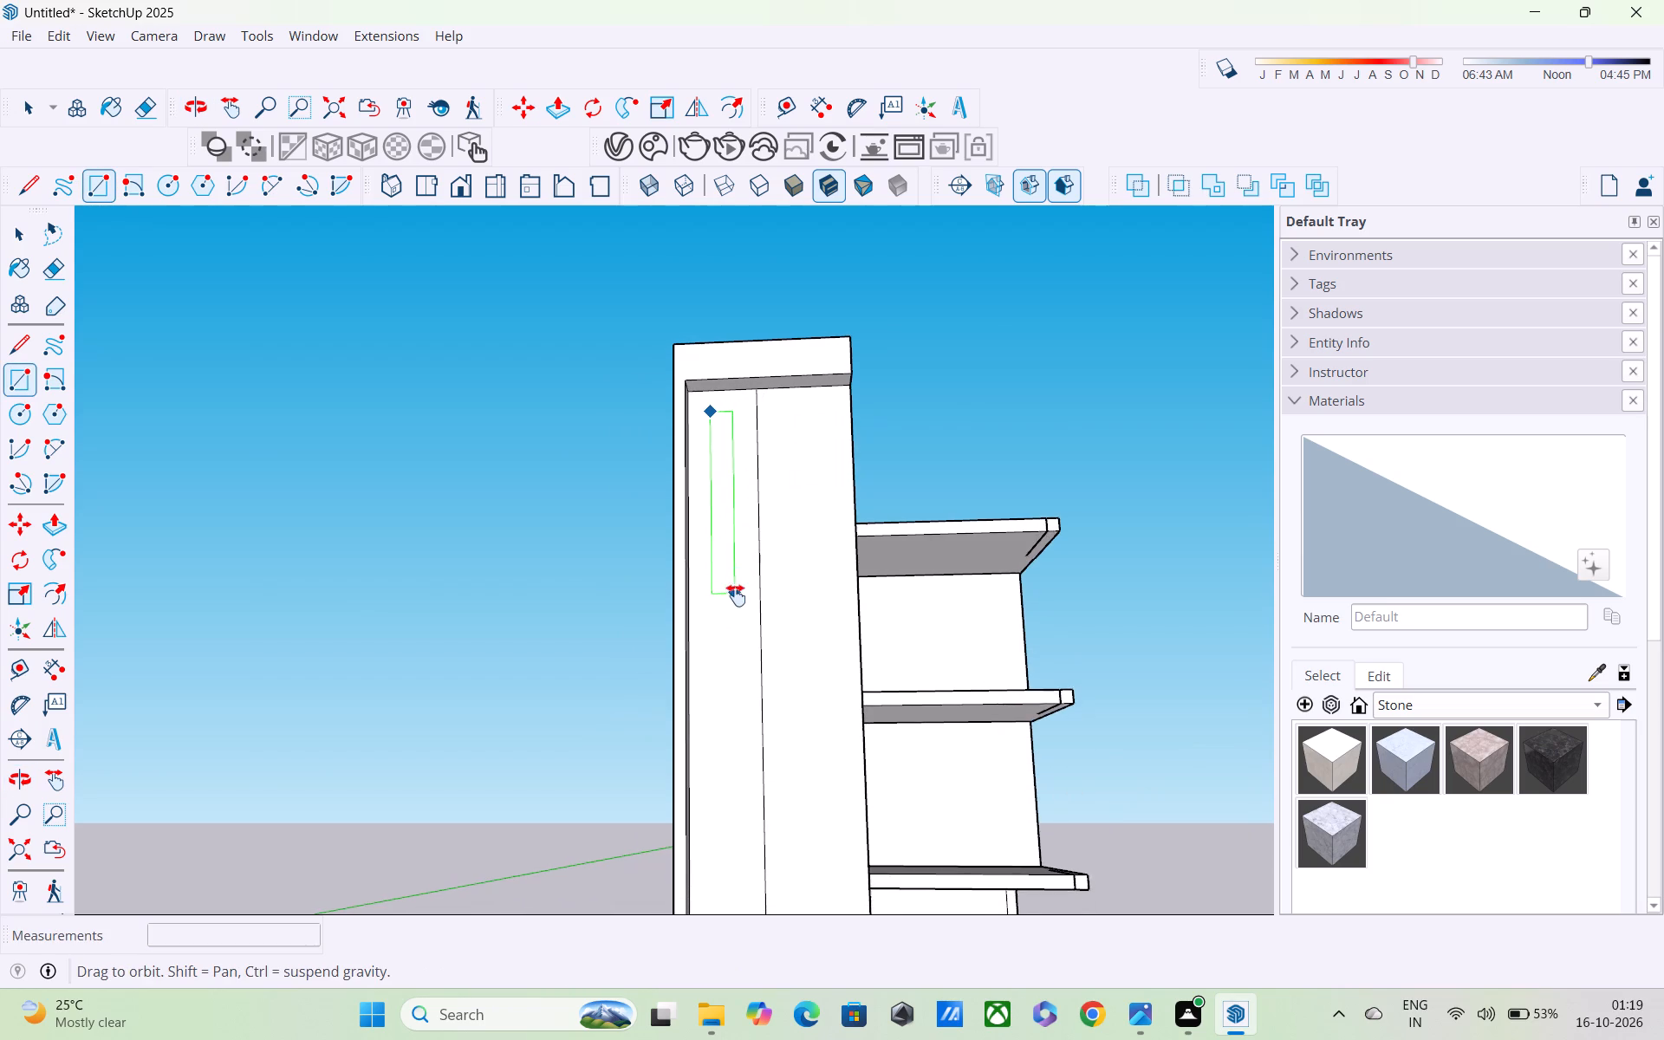
pyautogui.moveTo(736, 595); pyautogui.dragTo(750, 447, button='middle')
pyautogui.scroll(-3, 747, 463)
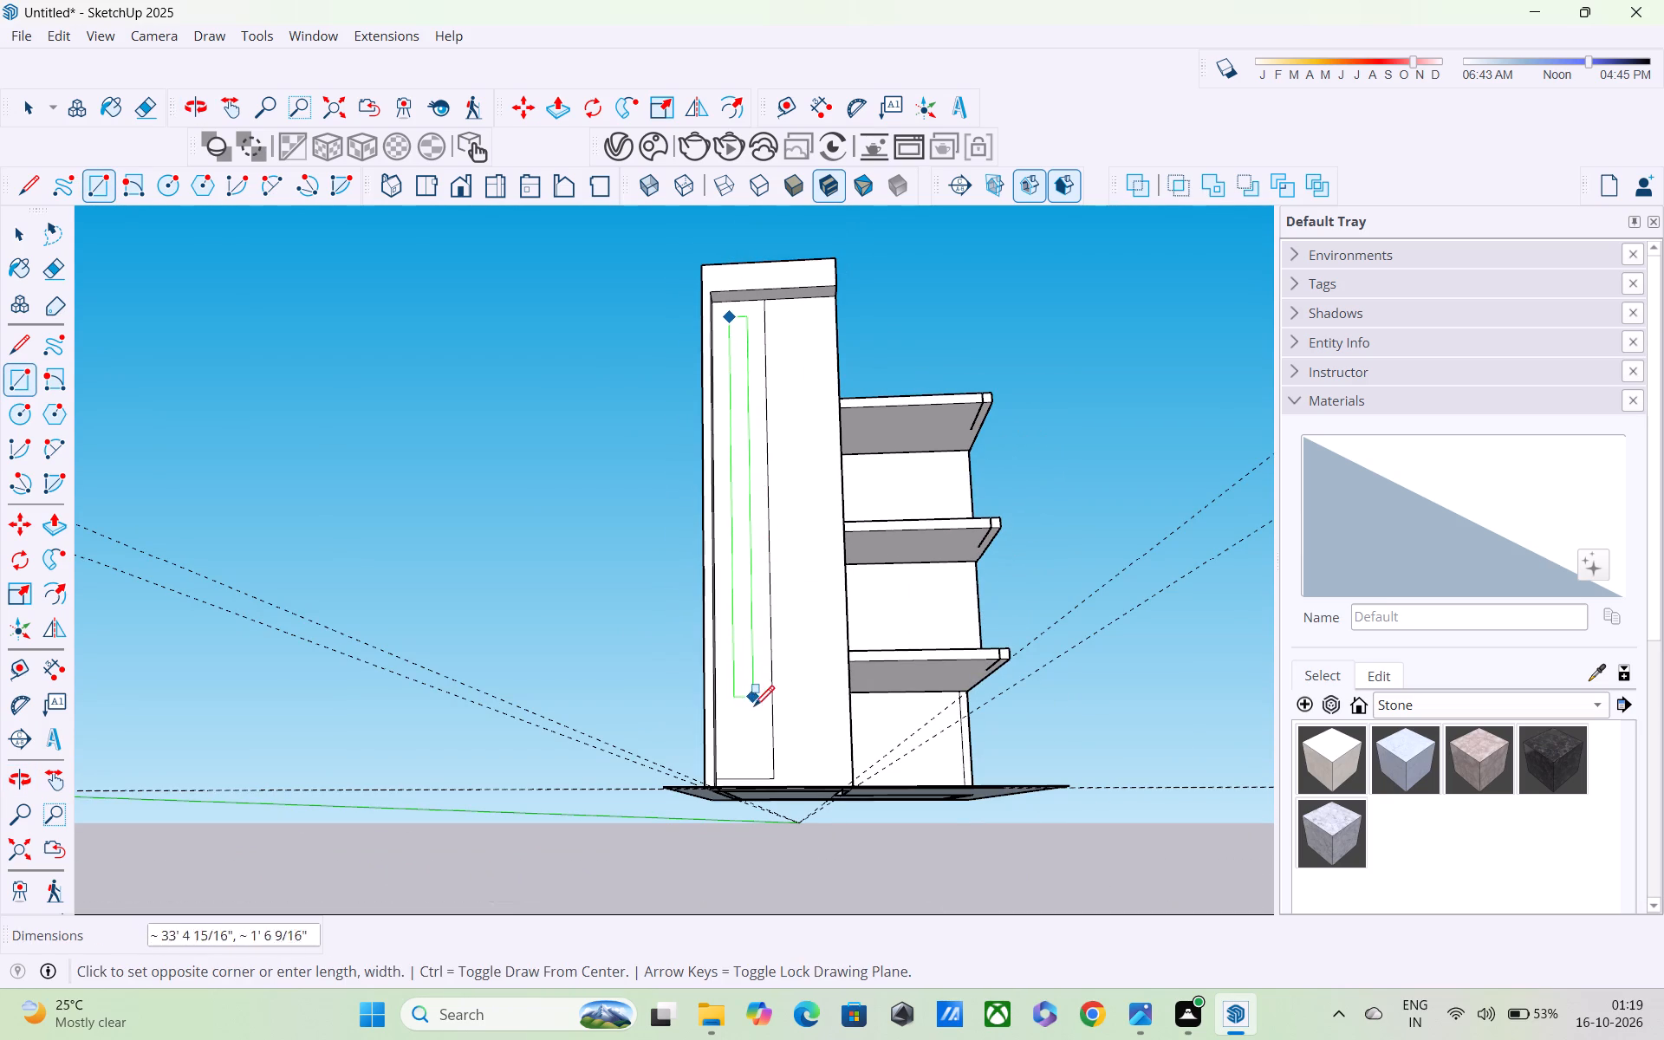
pyautogui.click(754, 755)
# Draw two closely spaced horizontal lines with the Line tool across the upper part of the narrow strip.
pyautogui.moveTo(756, 738); pyautogui.dragTo(760, 845, button='middle')
pyautogui.scroll(4, 781, 491)
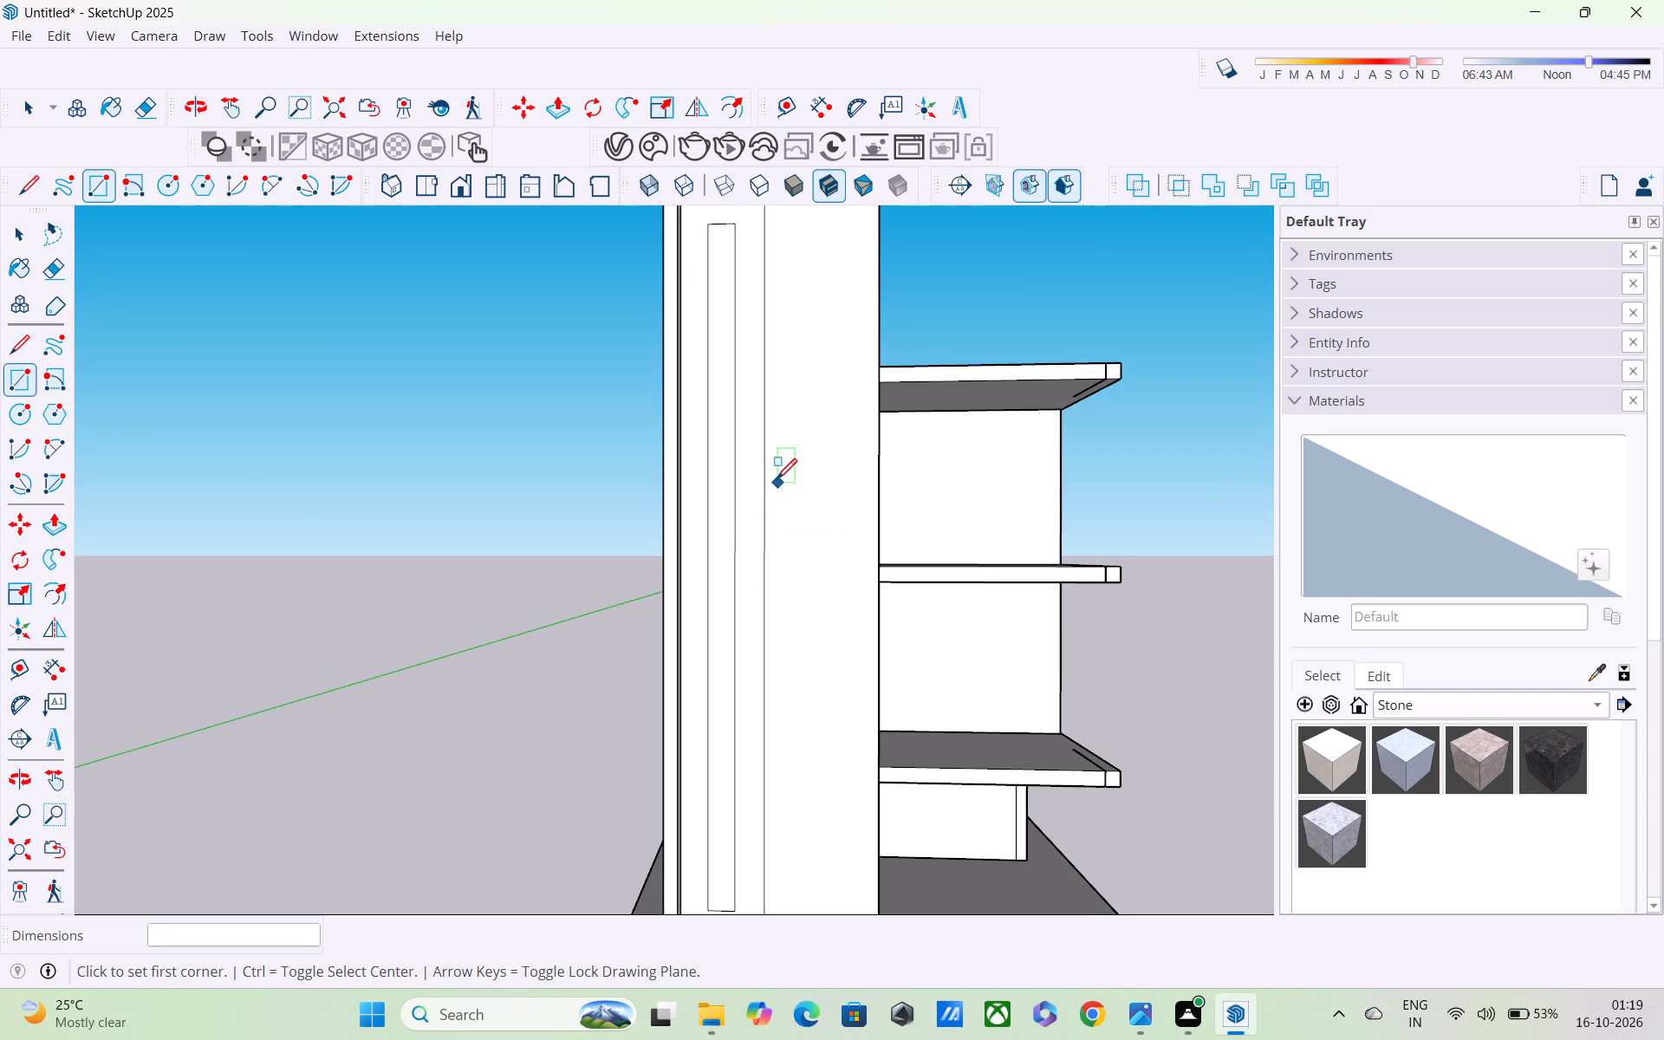
pyautogui.press('l')
pyautogui.scroll(3, 766, 424)
pyautogui.scroll(-3, 766, 424)
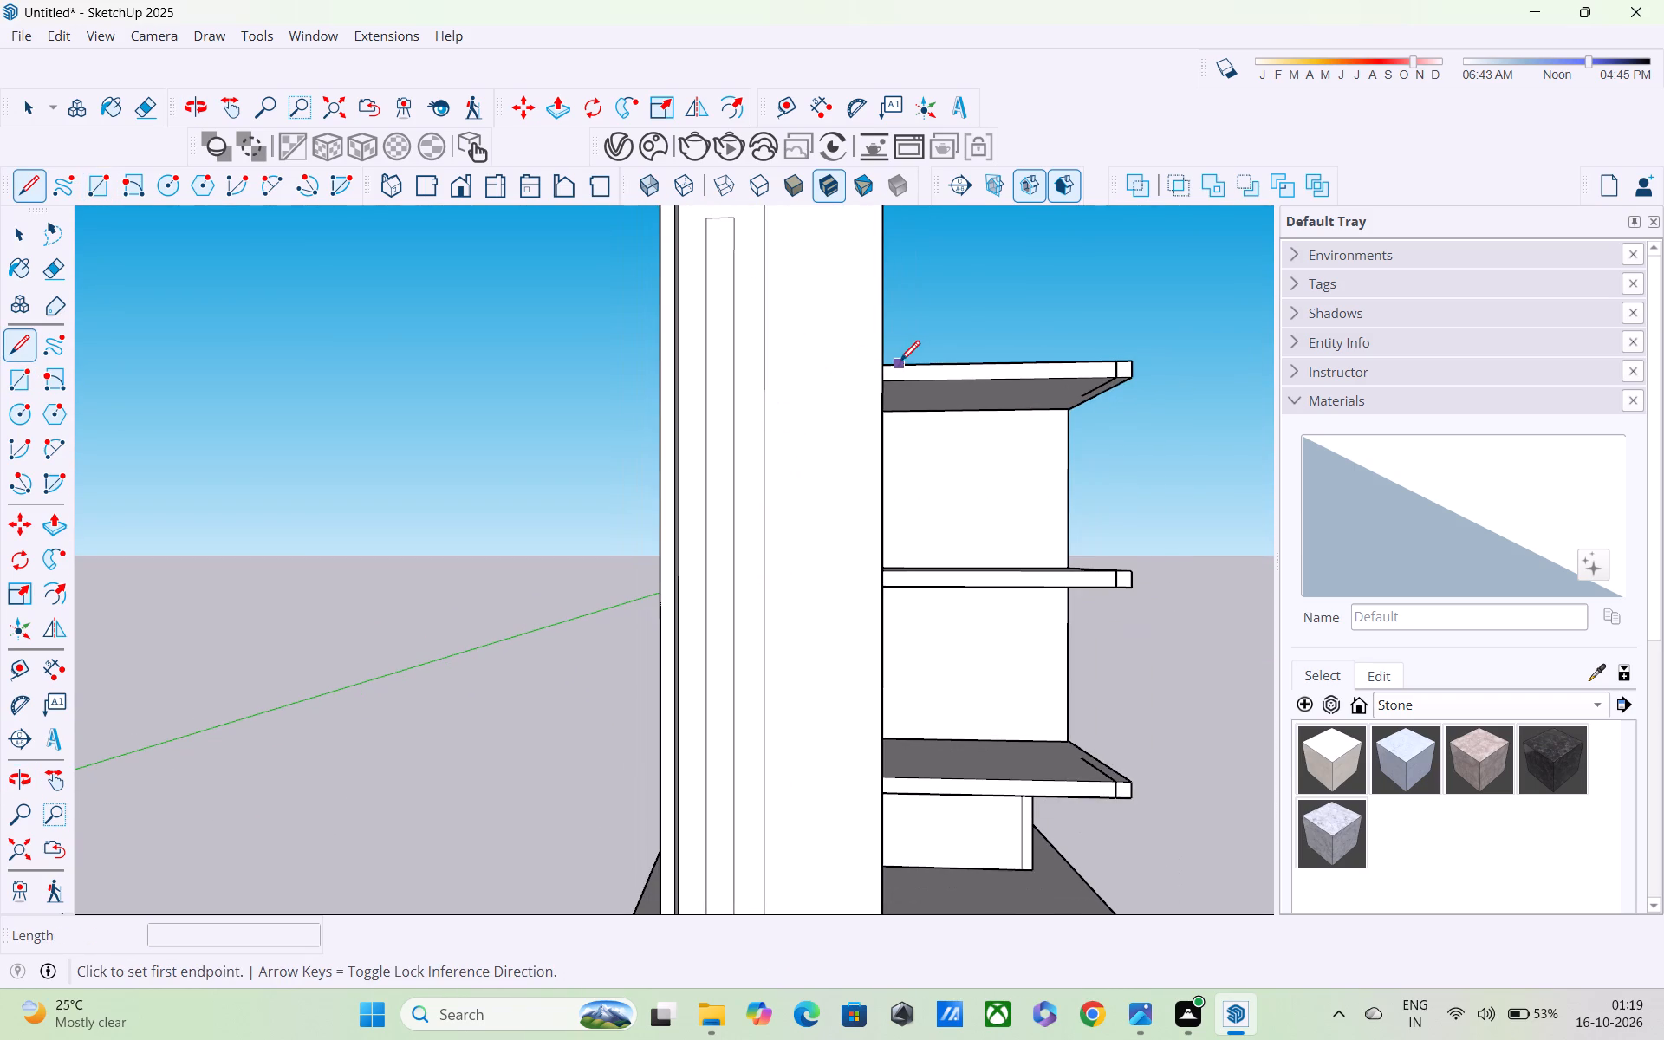
pyautogui.click(732, 378)
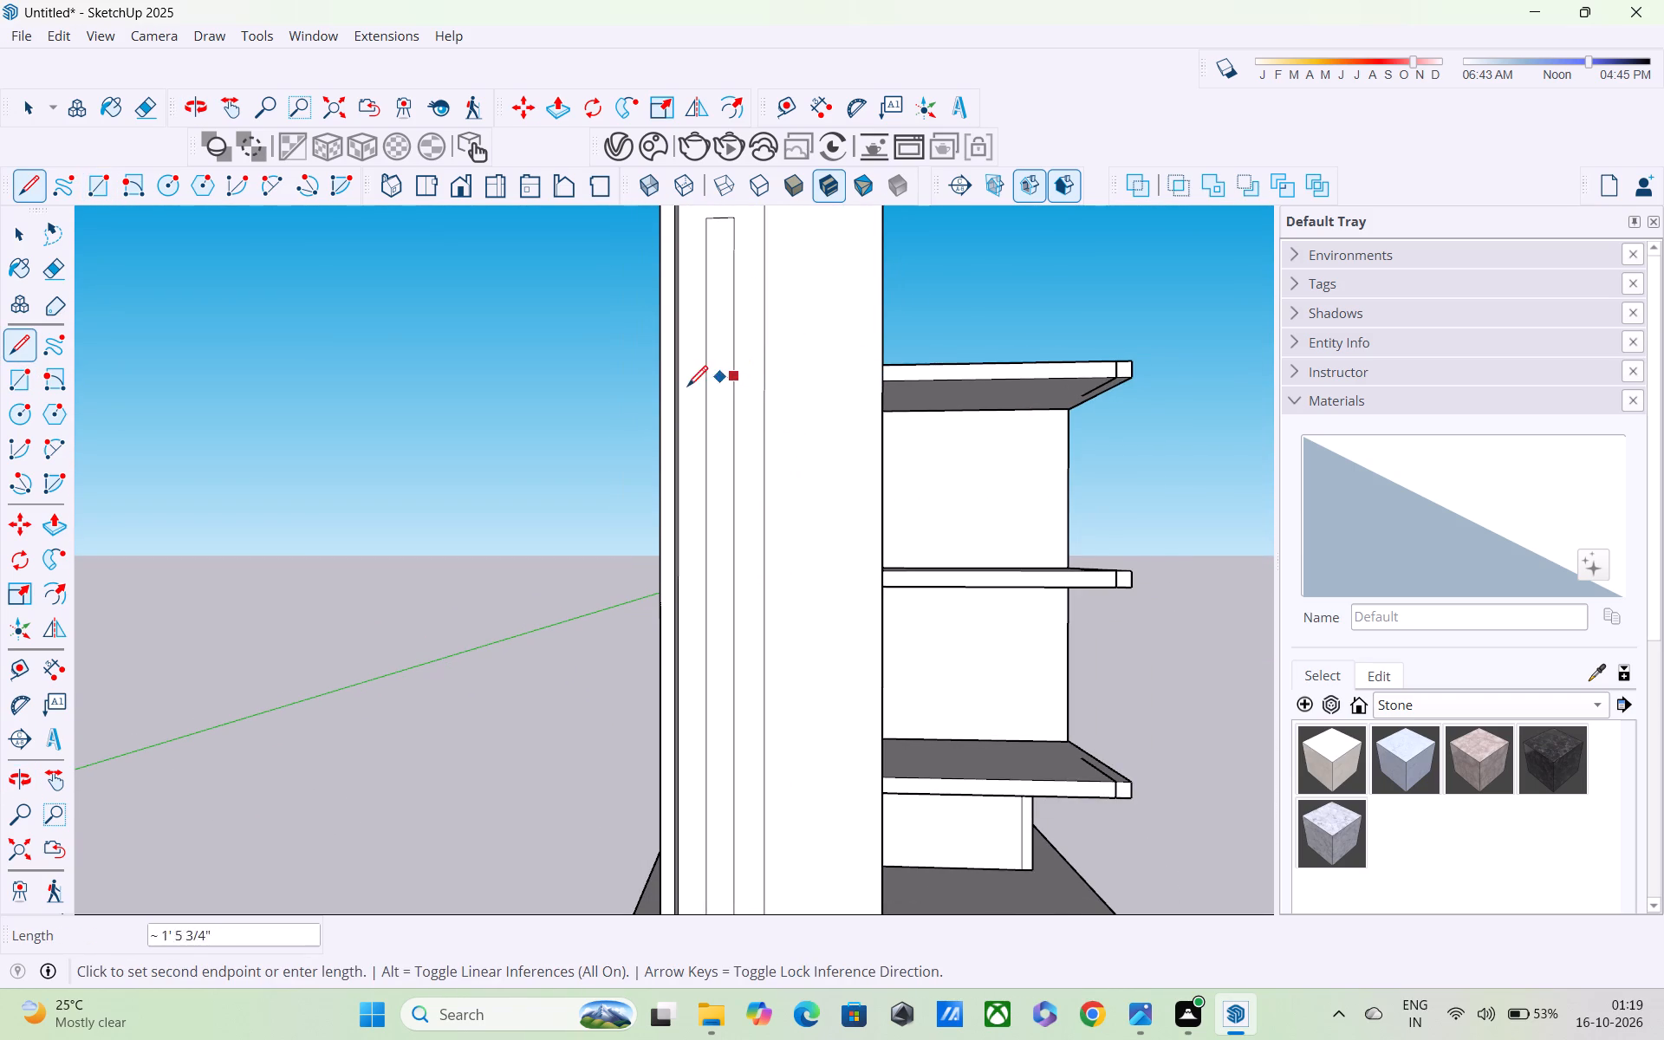
pyautogui.click(704, 380)
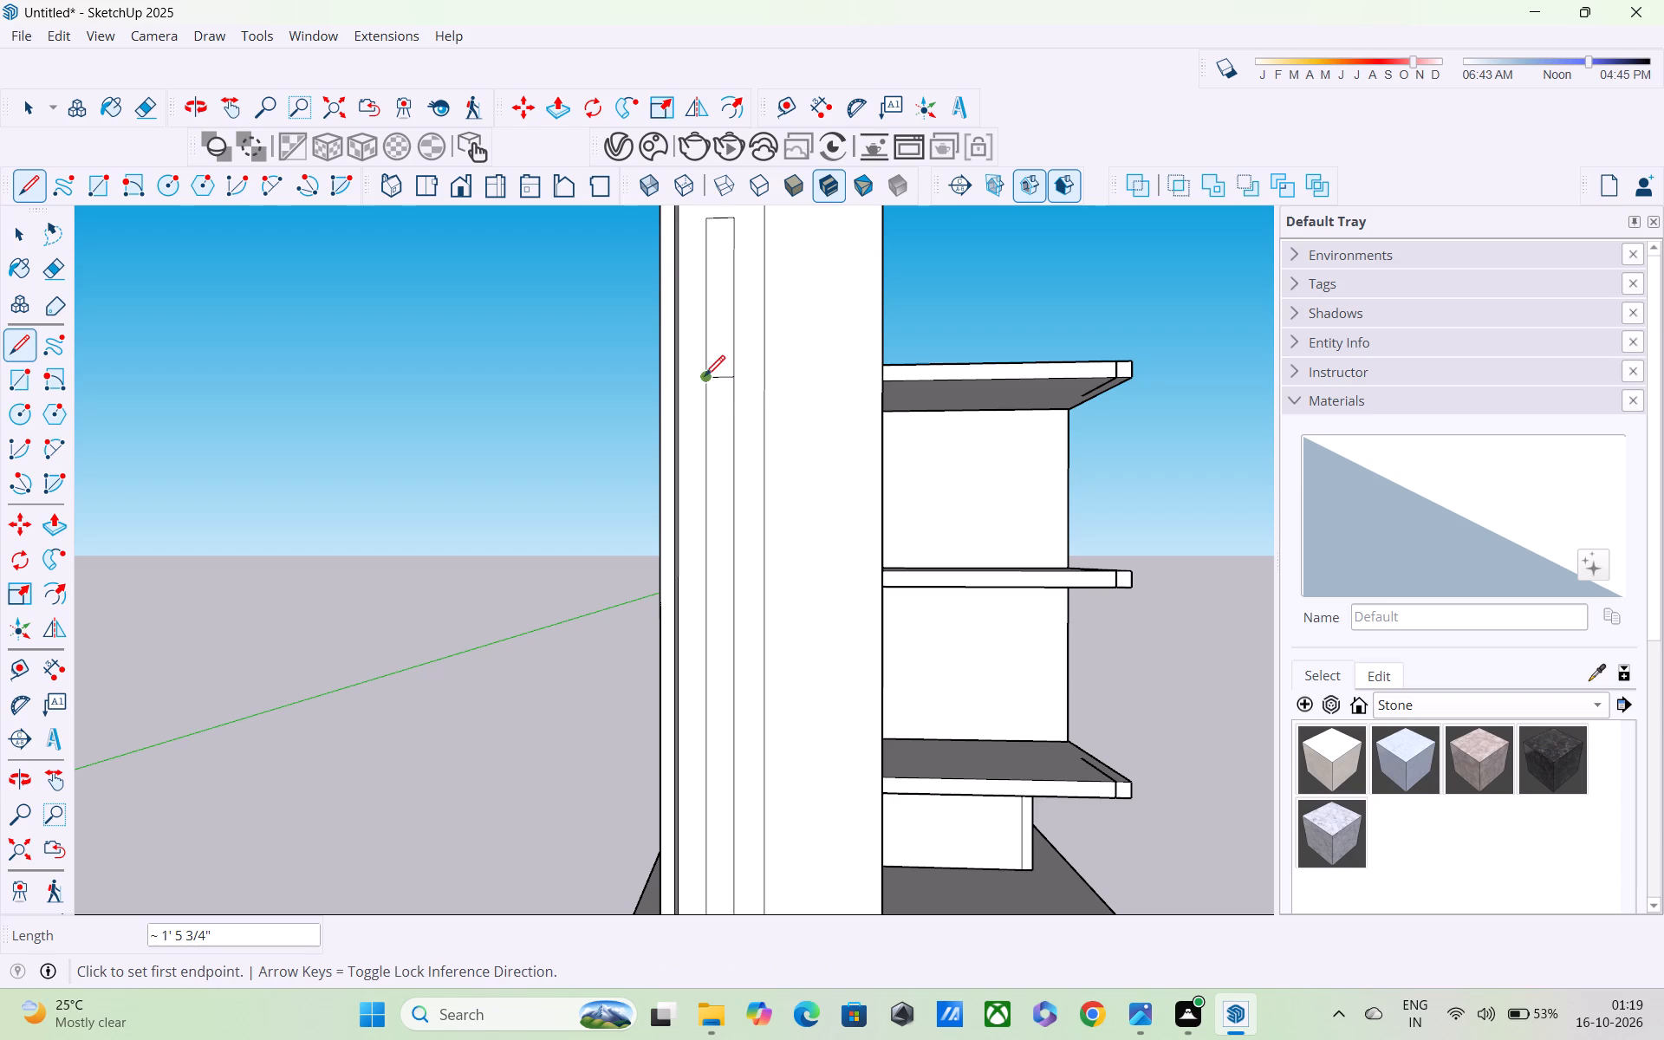
pyautogui.click(704, 358)
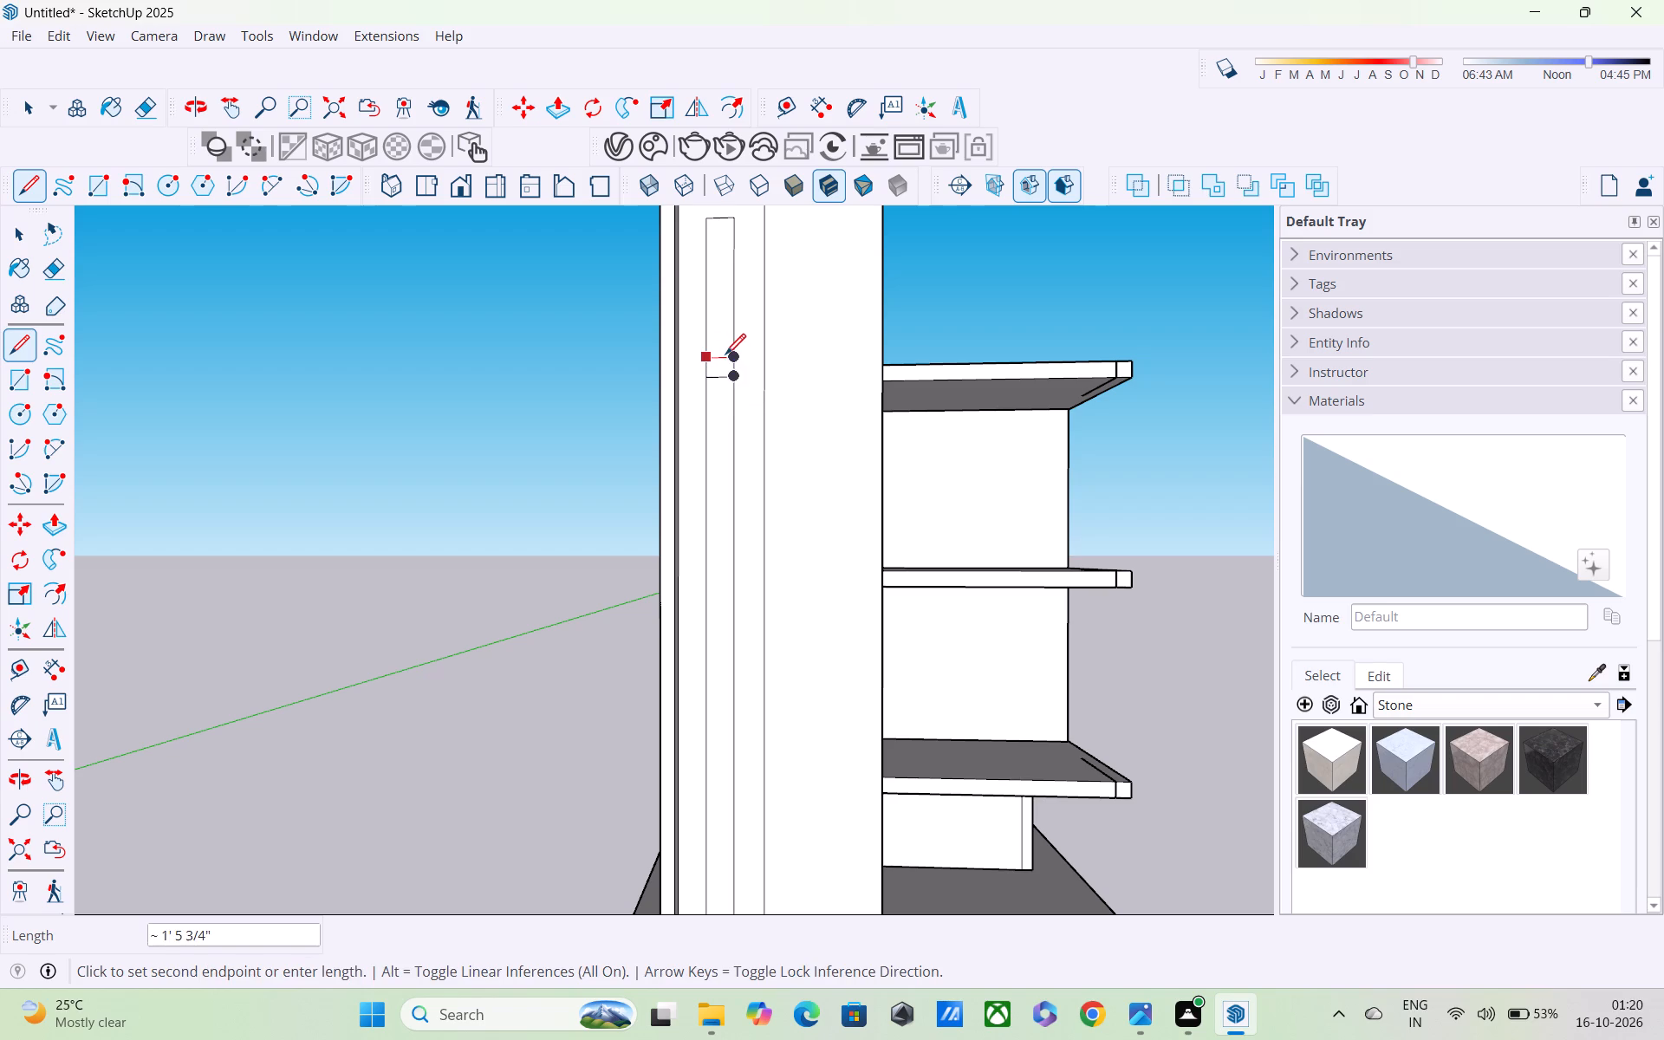
pyautogui.click(730, 358)
# Draw matching pairs of closely spaced horizontal lines across the middle and lower parts of the narrow strip.
pyautogui.scroll(-1, 772, 503)
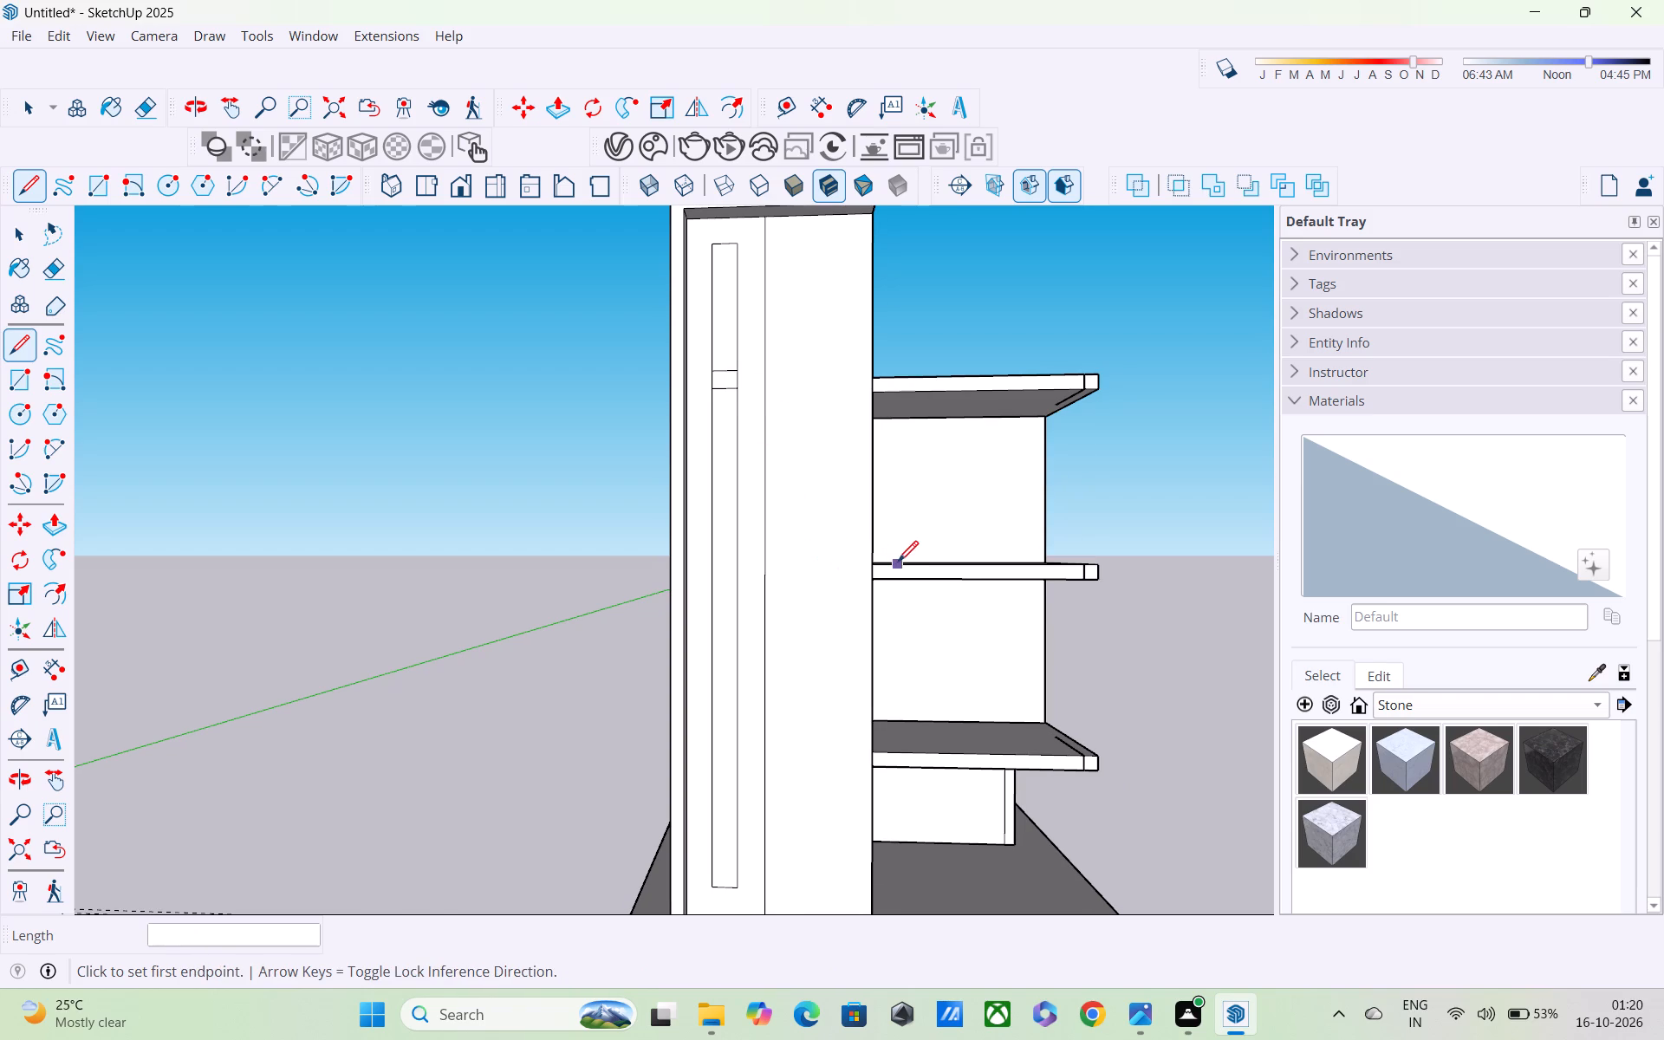
pyautogui.click(743, 556)
pyautogui.click(713, 558)
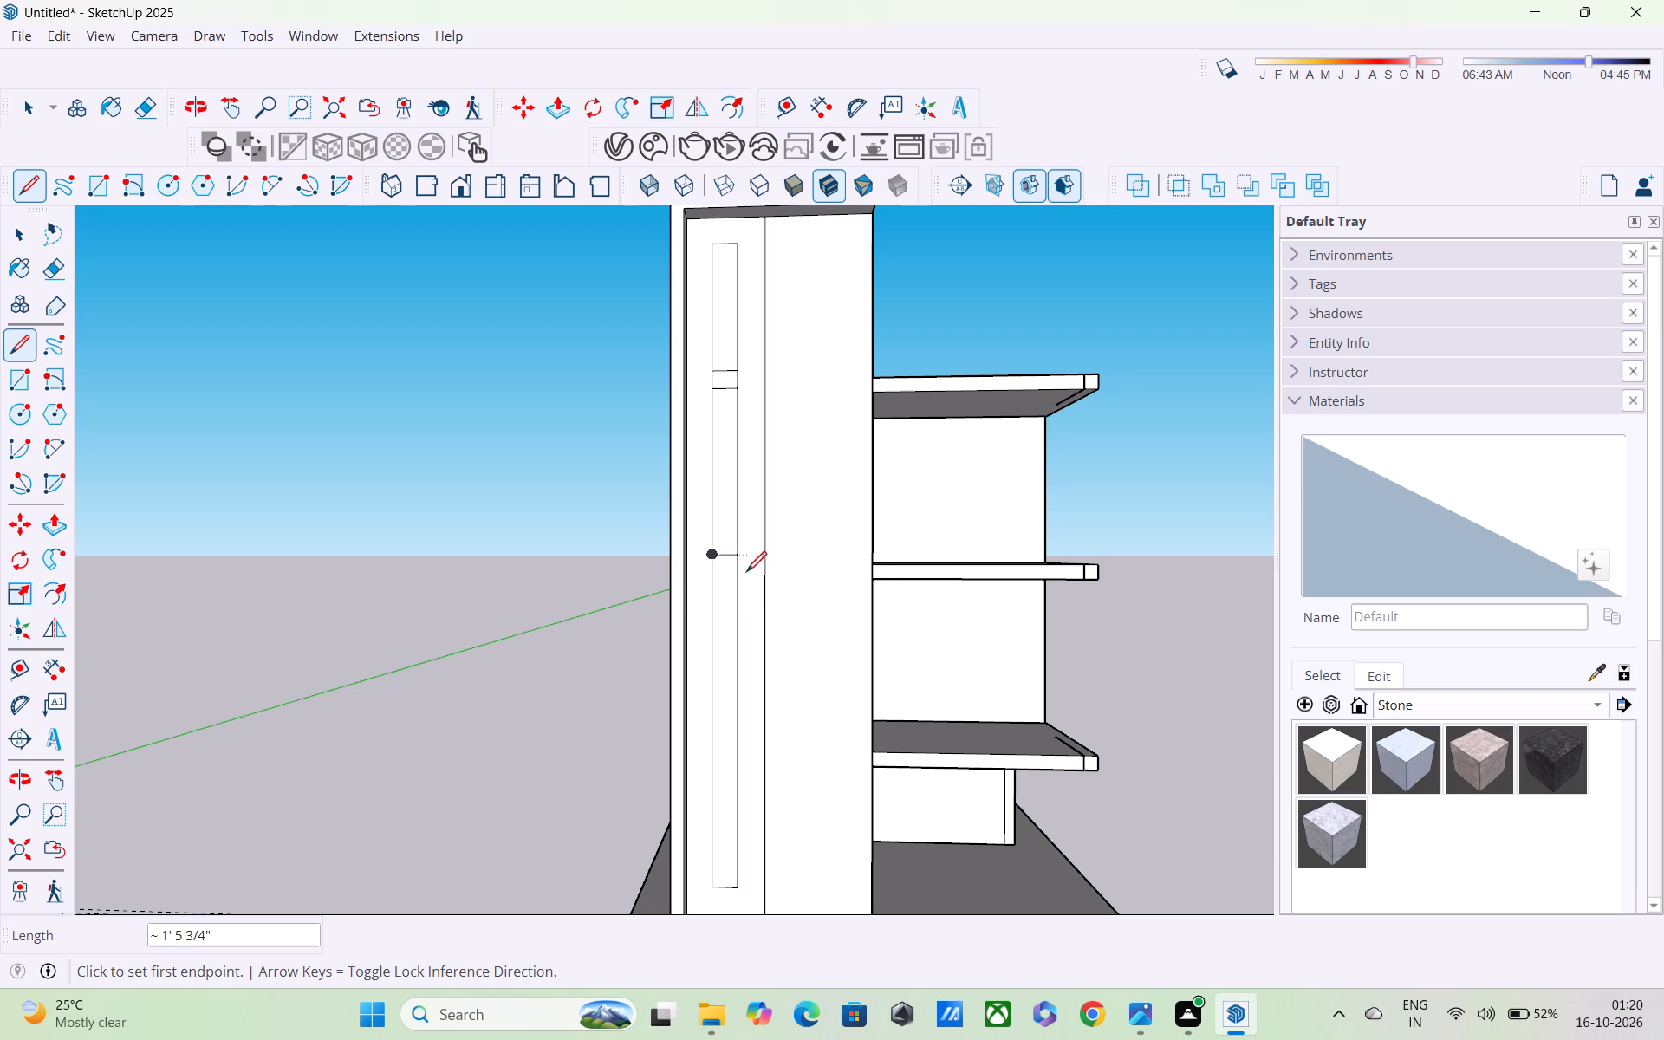
pyautogui.click(738, 574)
pyautogui.click(716, 575)
pyautogui.click(735, 749)
pyautogui.click(720, 750)
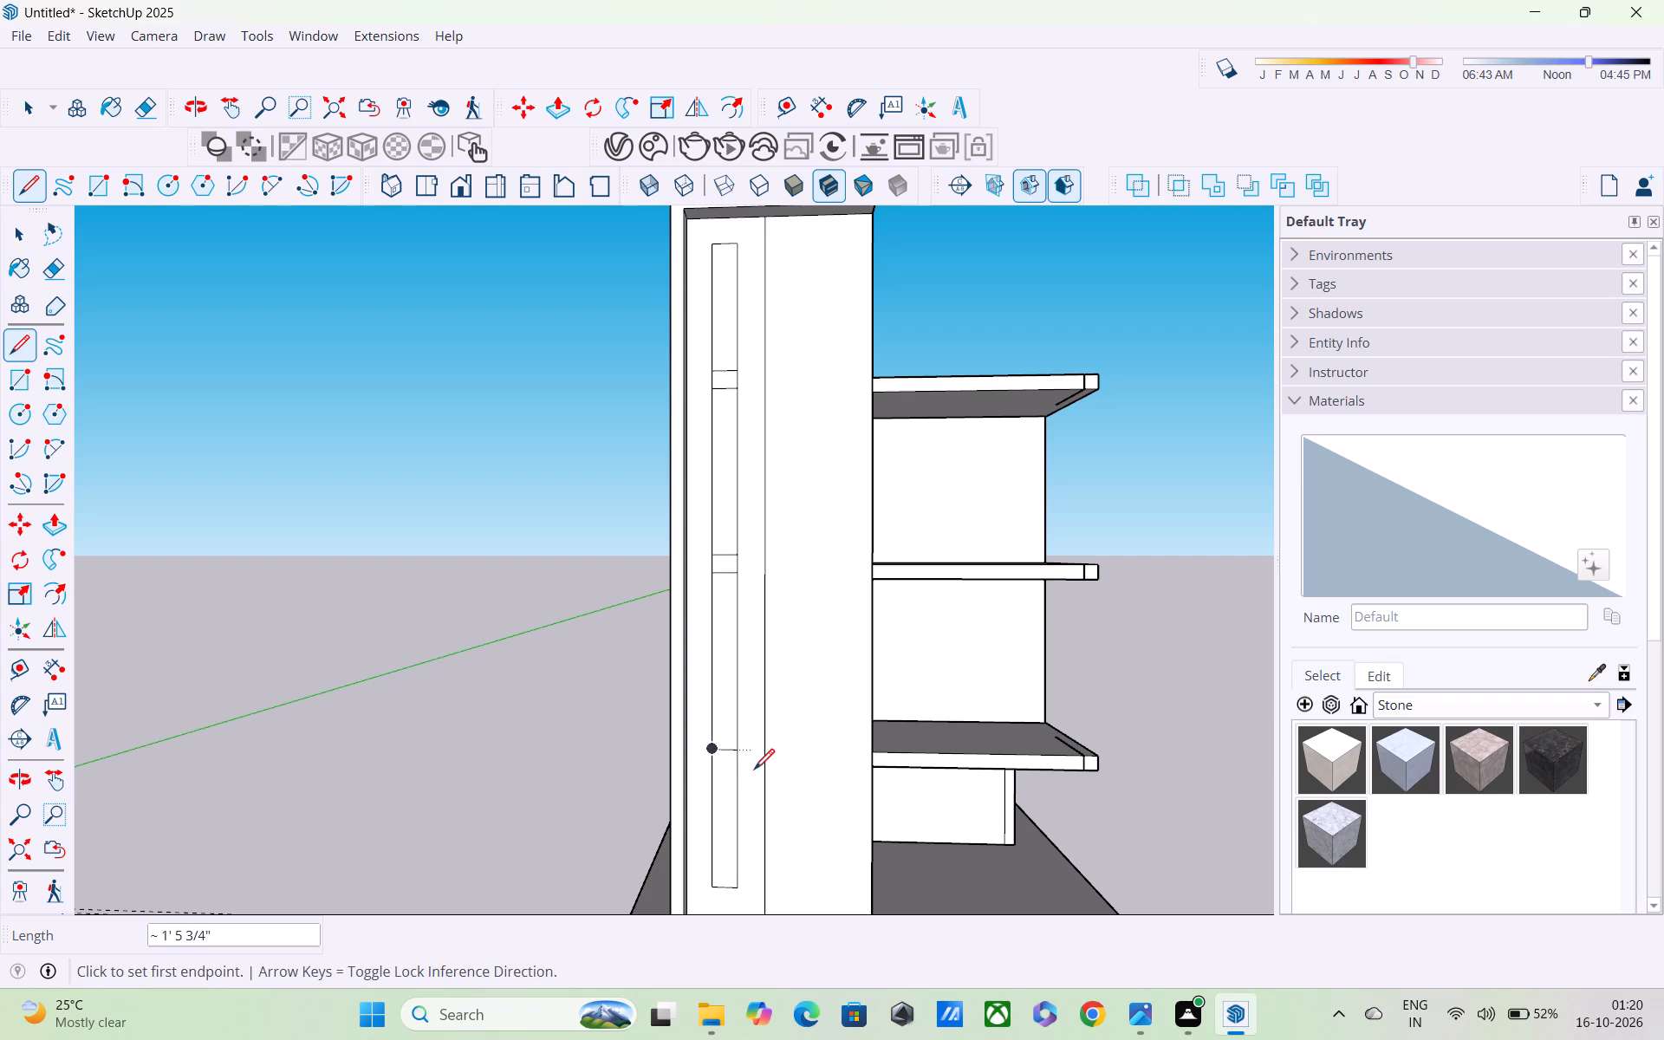
pyautogui.click(738, 767)
pyautogui.click(718, 767)
# Push/Pull the facade face surrounding the narrow strip outward by about 7 7/16".
pyautogui.scroll(-8, 730, 601)
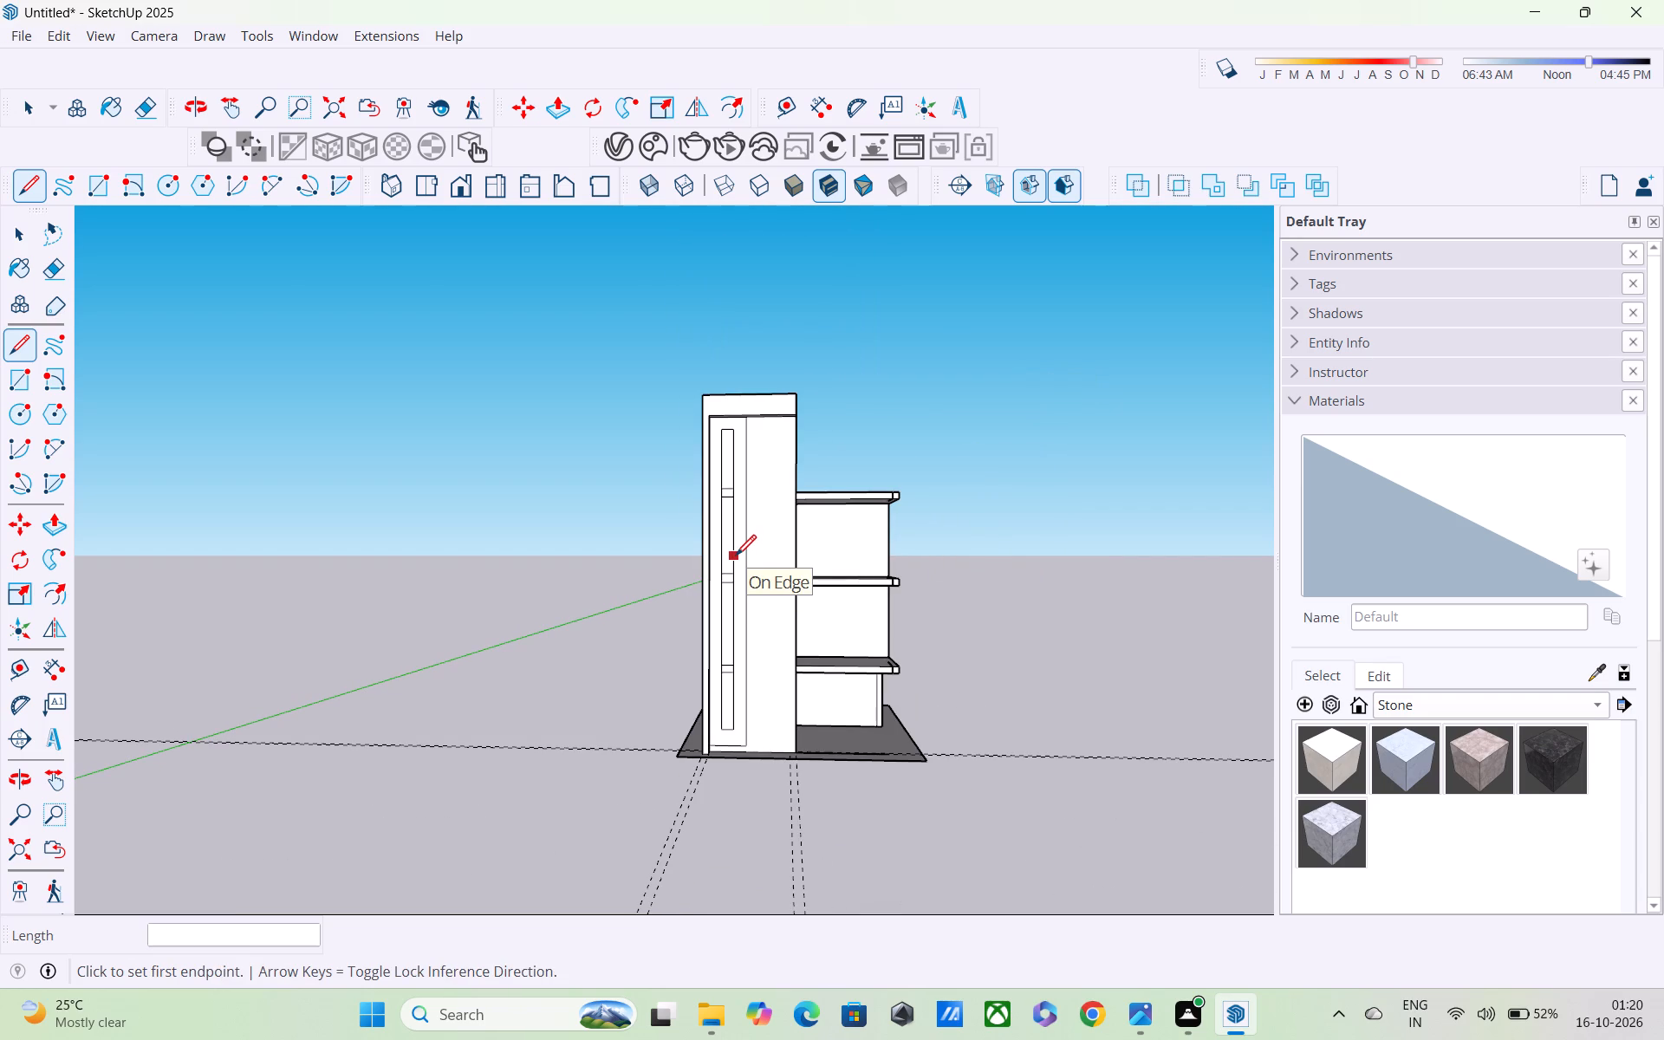
pyautogui.scroll(9, 736, 556)
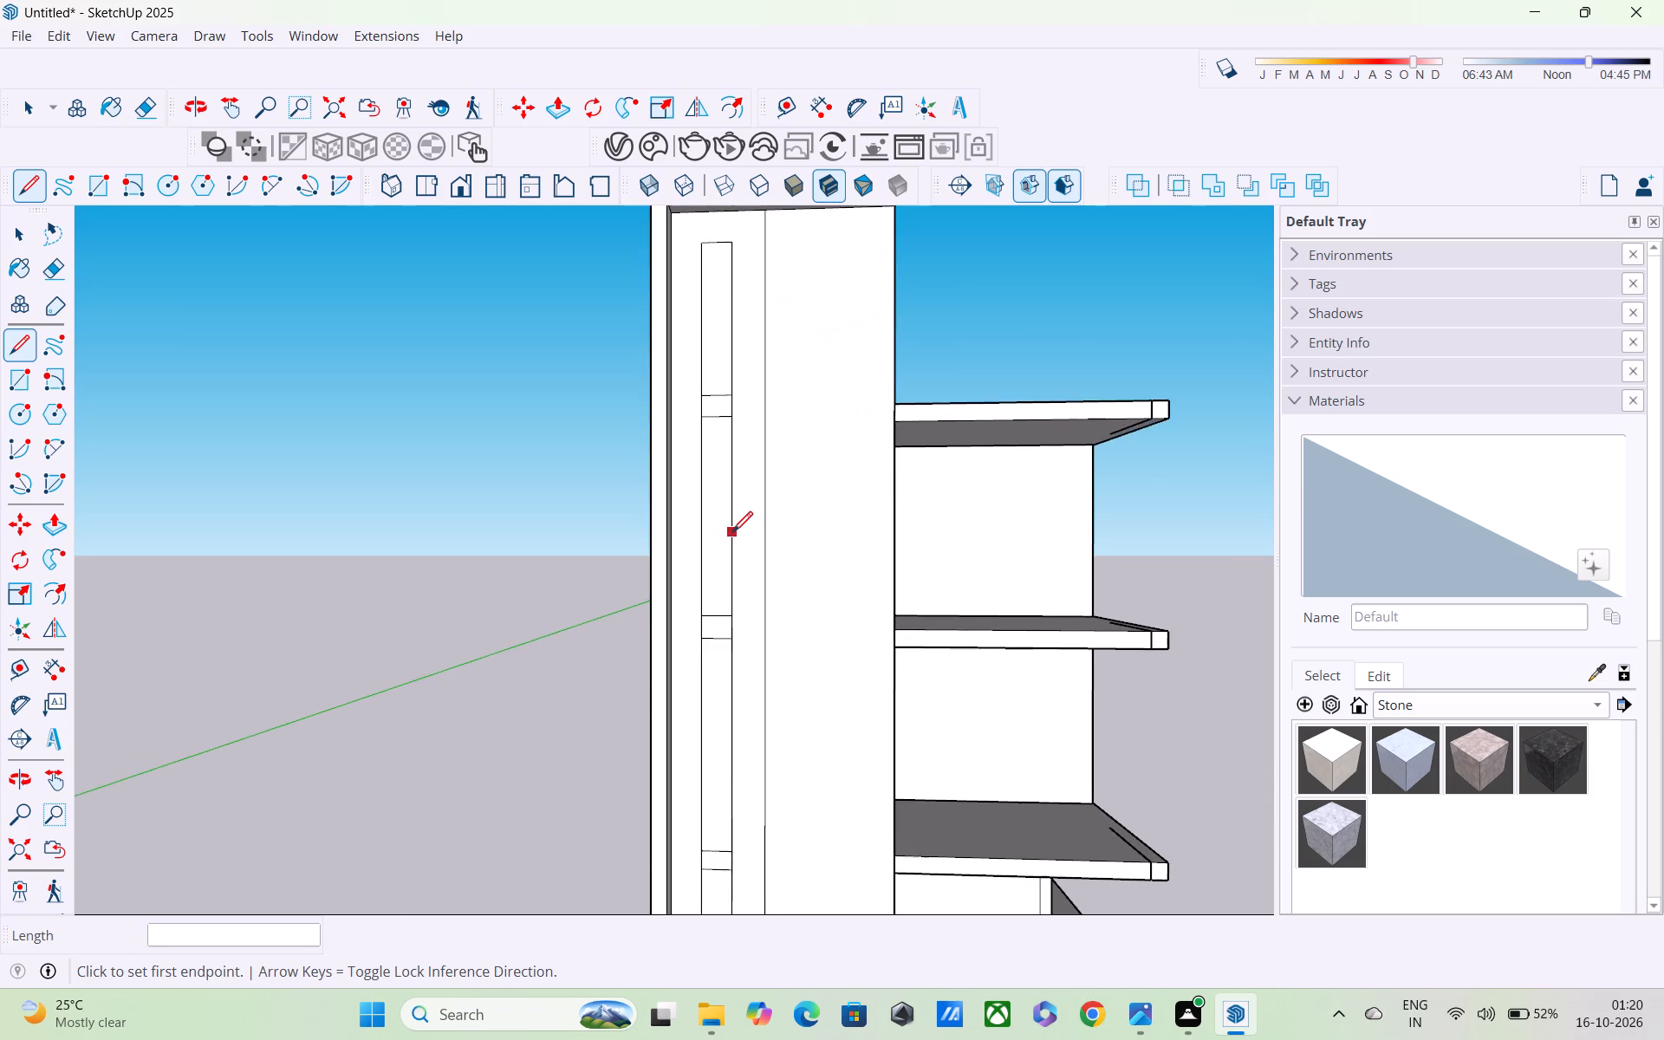
pyautogui.moveTo(732, 533); pyautogui.dragTo(769, 609, button='middle')
pyautogui.scroll(3, 757, 554)
pyautogui.scroll(-3, 757, 553)
pyautogui.press('space')
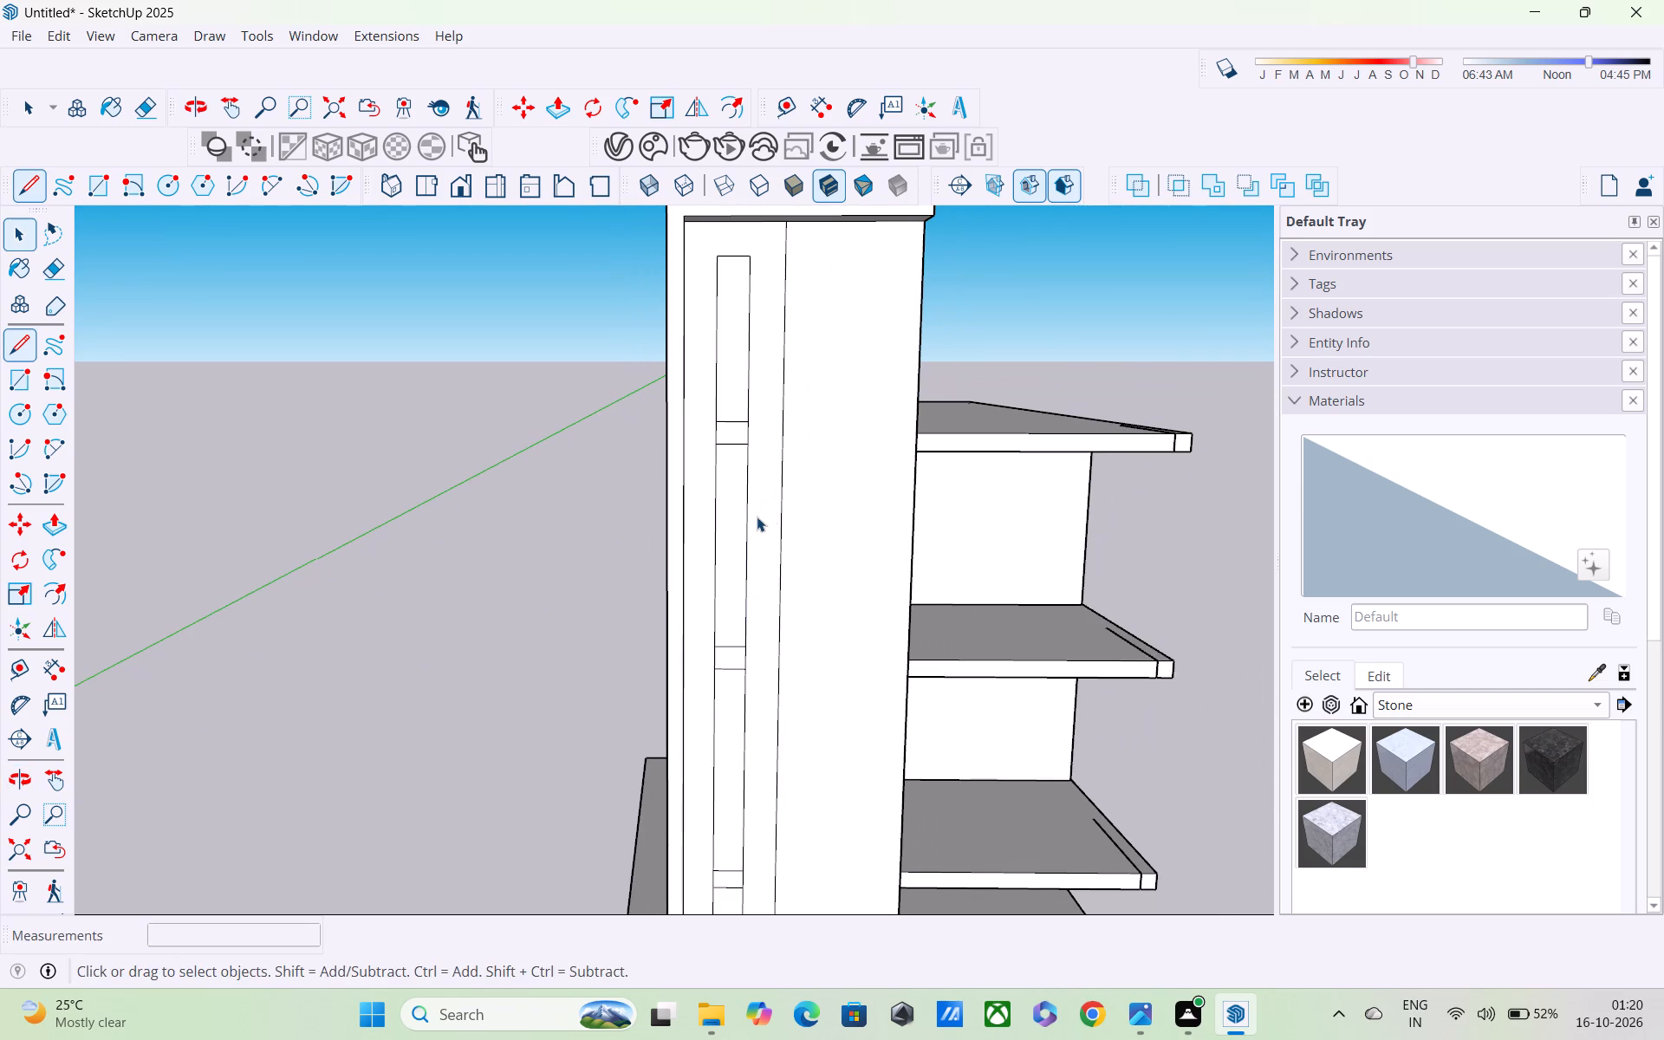
pyautogui.moveTo(757, 516); pyautogui.dragTo(734, 560, button='middle')
pyautogui.press('space')
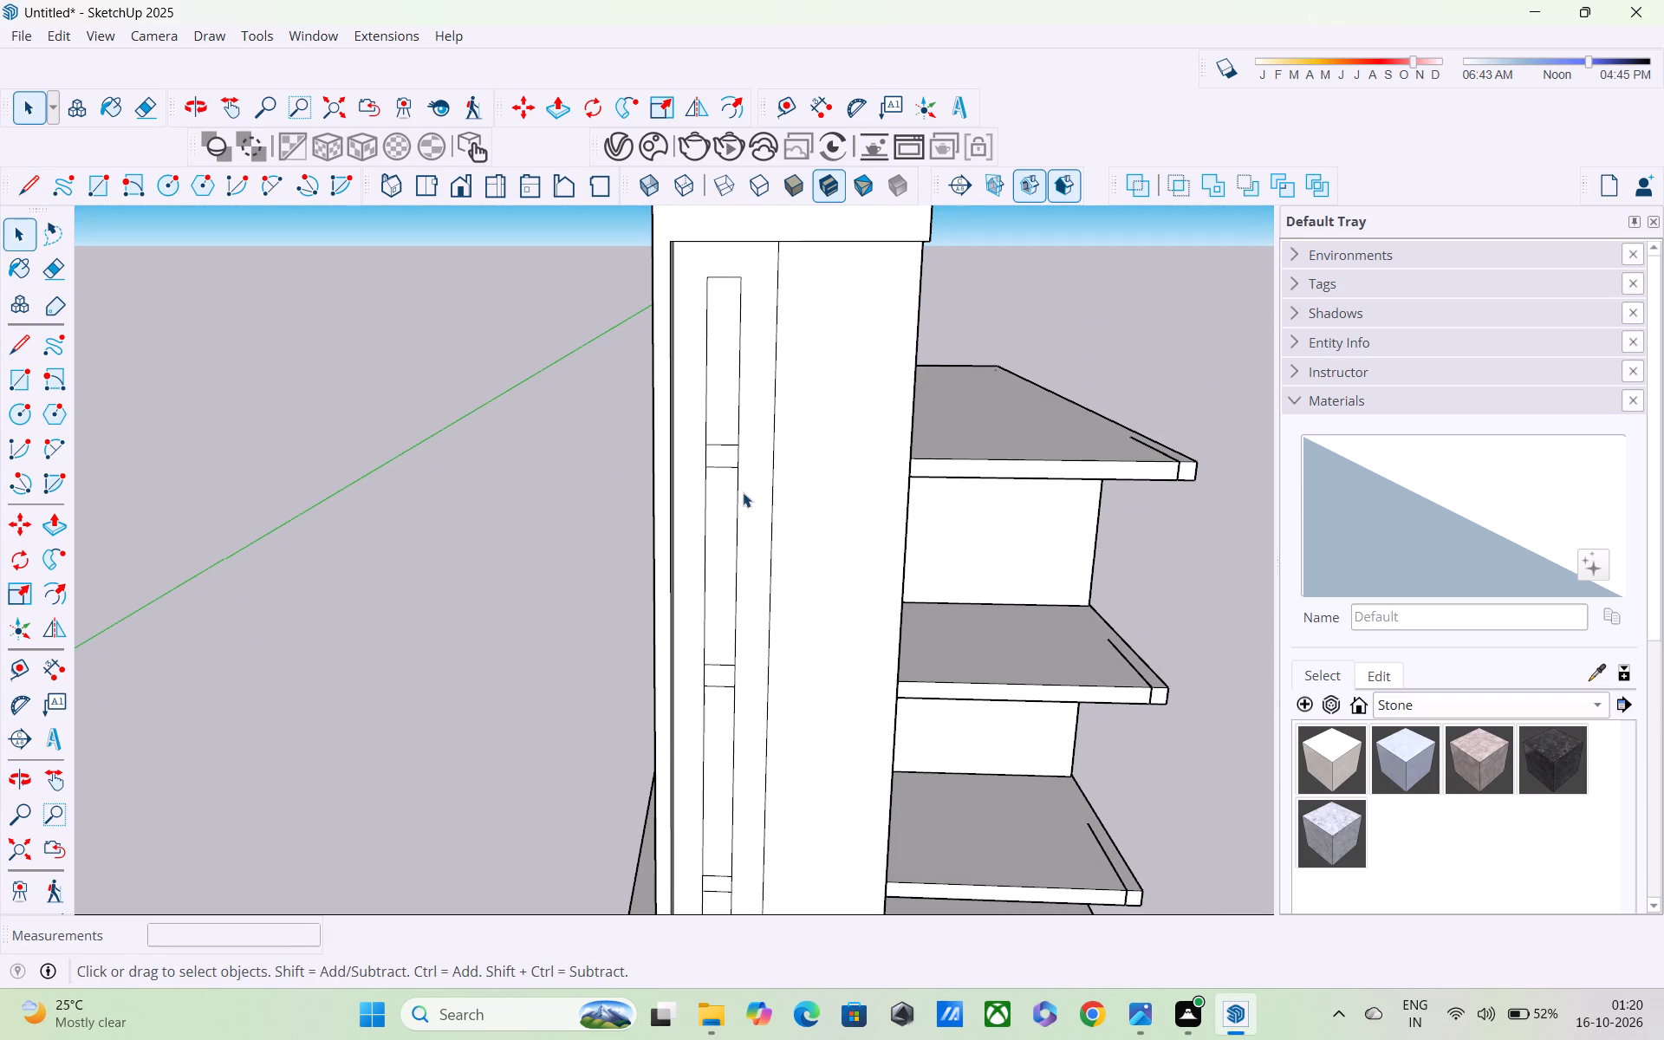
pyautogui.press('p')
pyautogui.click(762, 430)
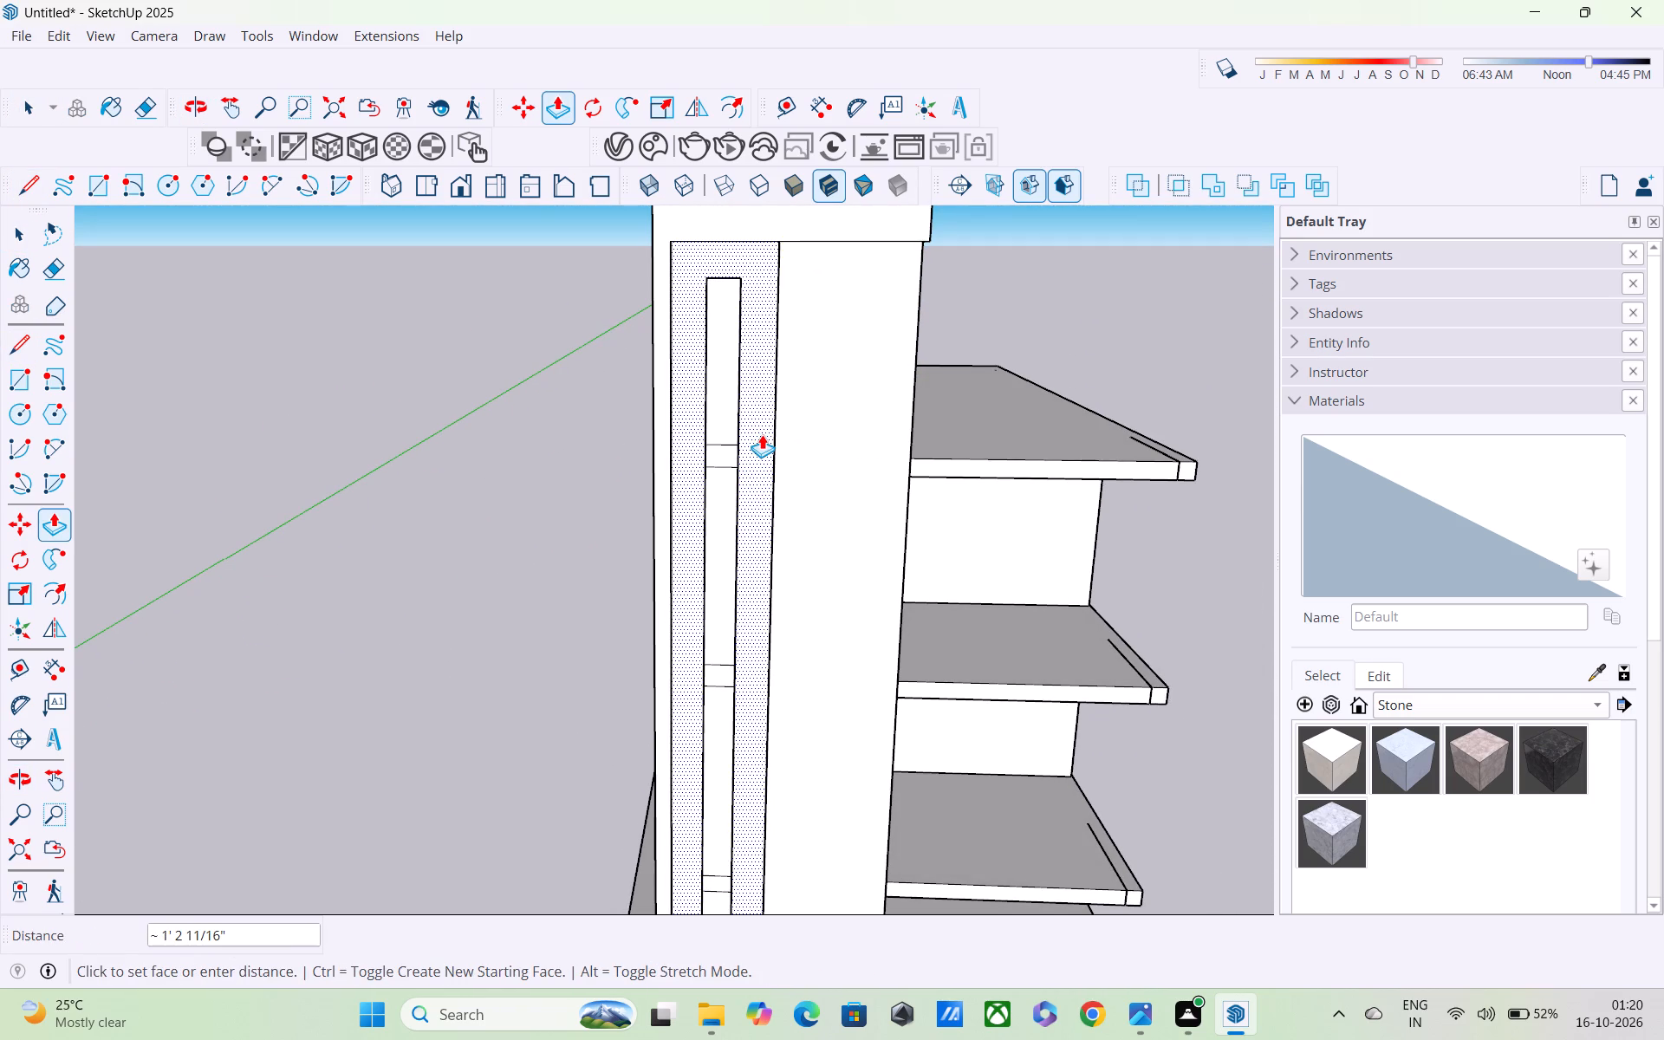
pyautogui.moveTo(762, 437); pyautogui.dragTo(549, 440, button='middle')
pyautogui.moveTo(634, 410); pyautogui.dragTo(467, 400, button='middle')
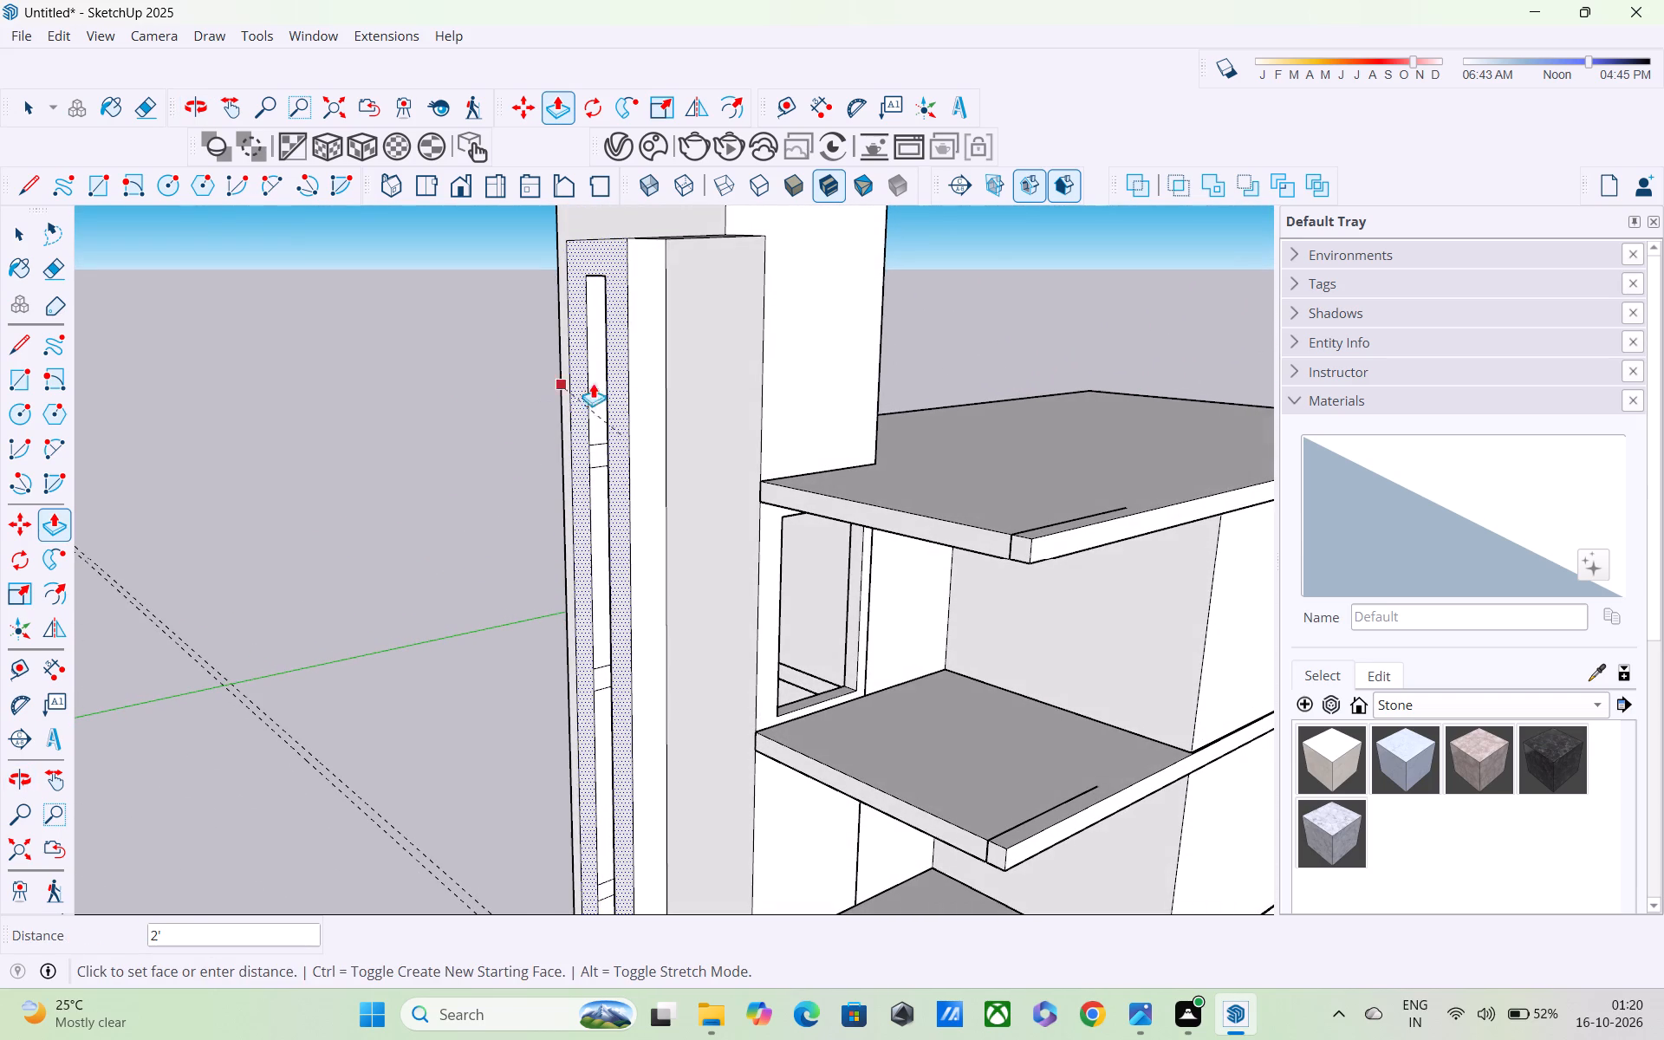
pyautogui.scroll(3, 627, 381)
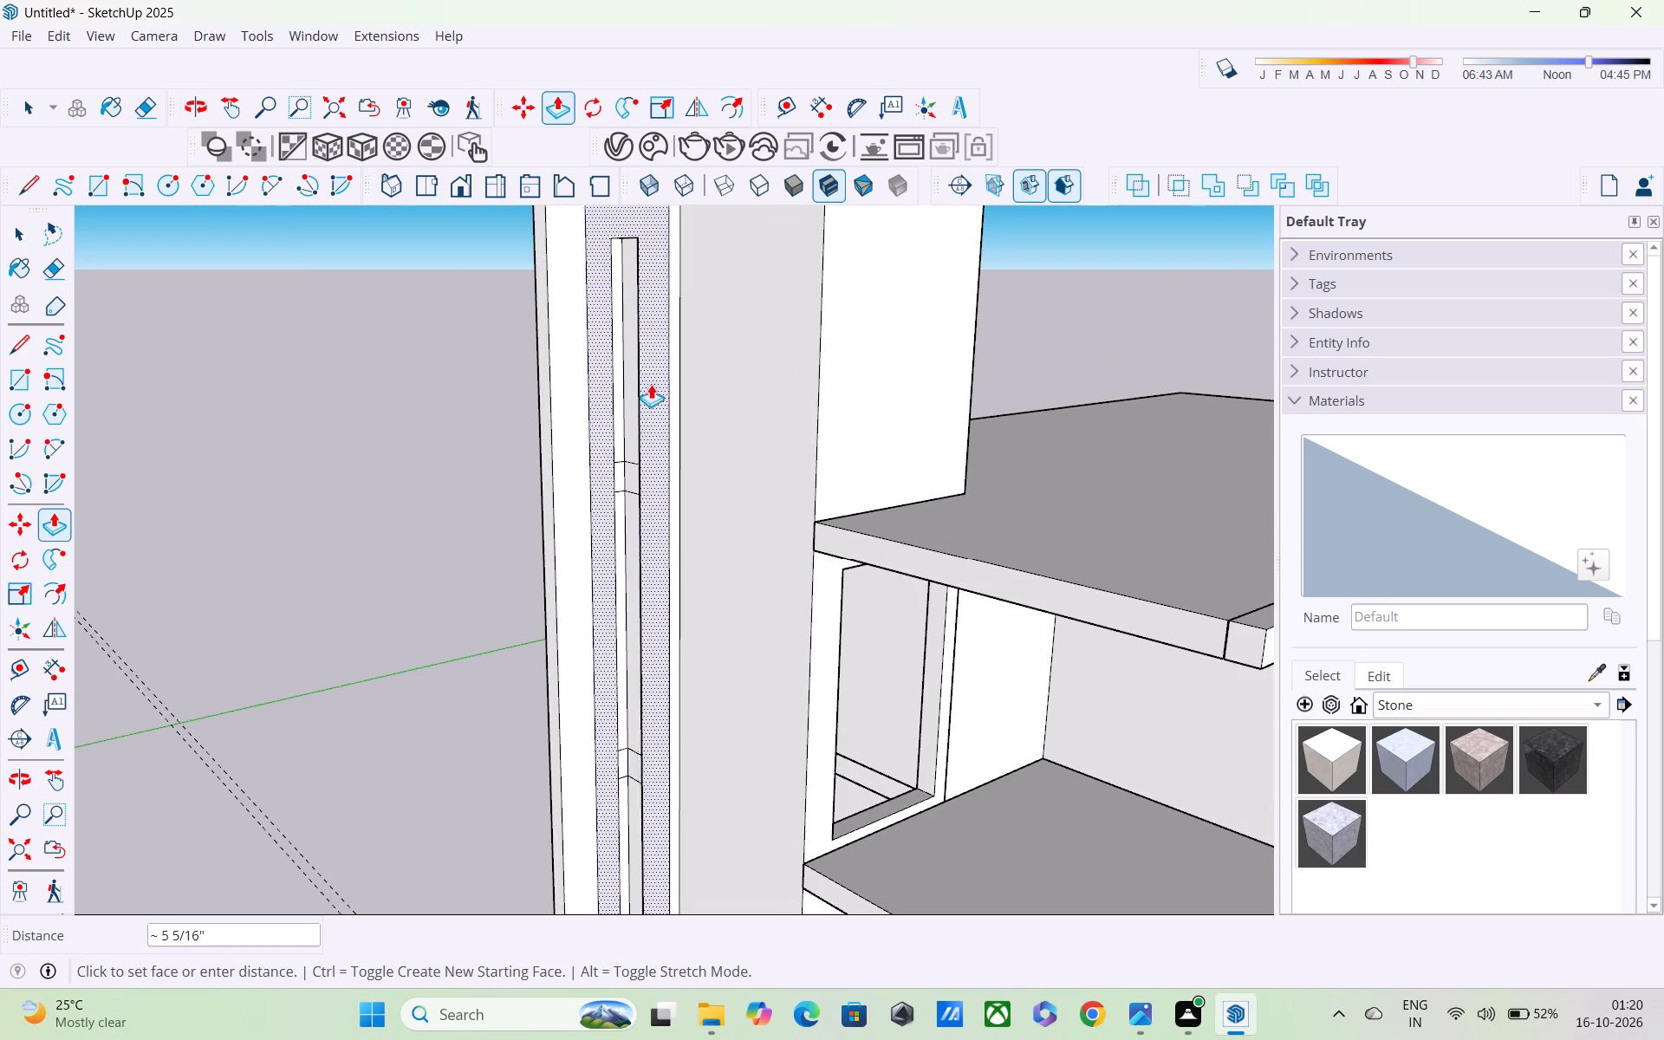
pyautogui.click(648, 386)
# Draw a vertical centre line down the full height of the recessed window strip, from top-edge midpoint to bottom edge.
pyautogui.moveTo(643, 422); pyautogui.dragTo(894, 378, button='middle')
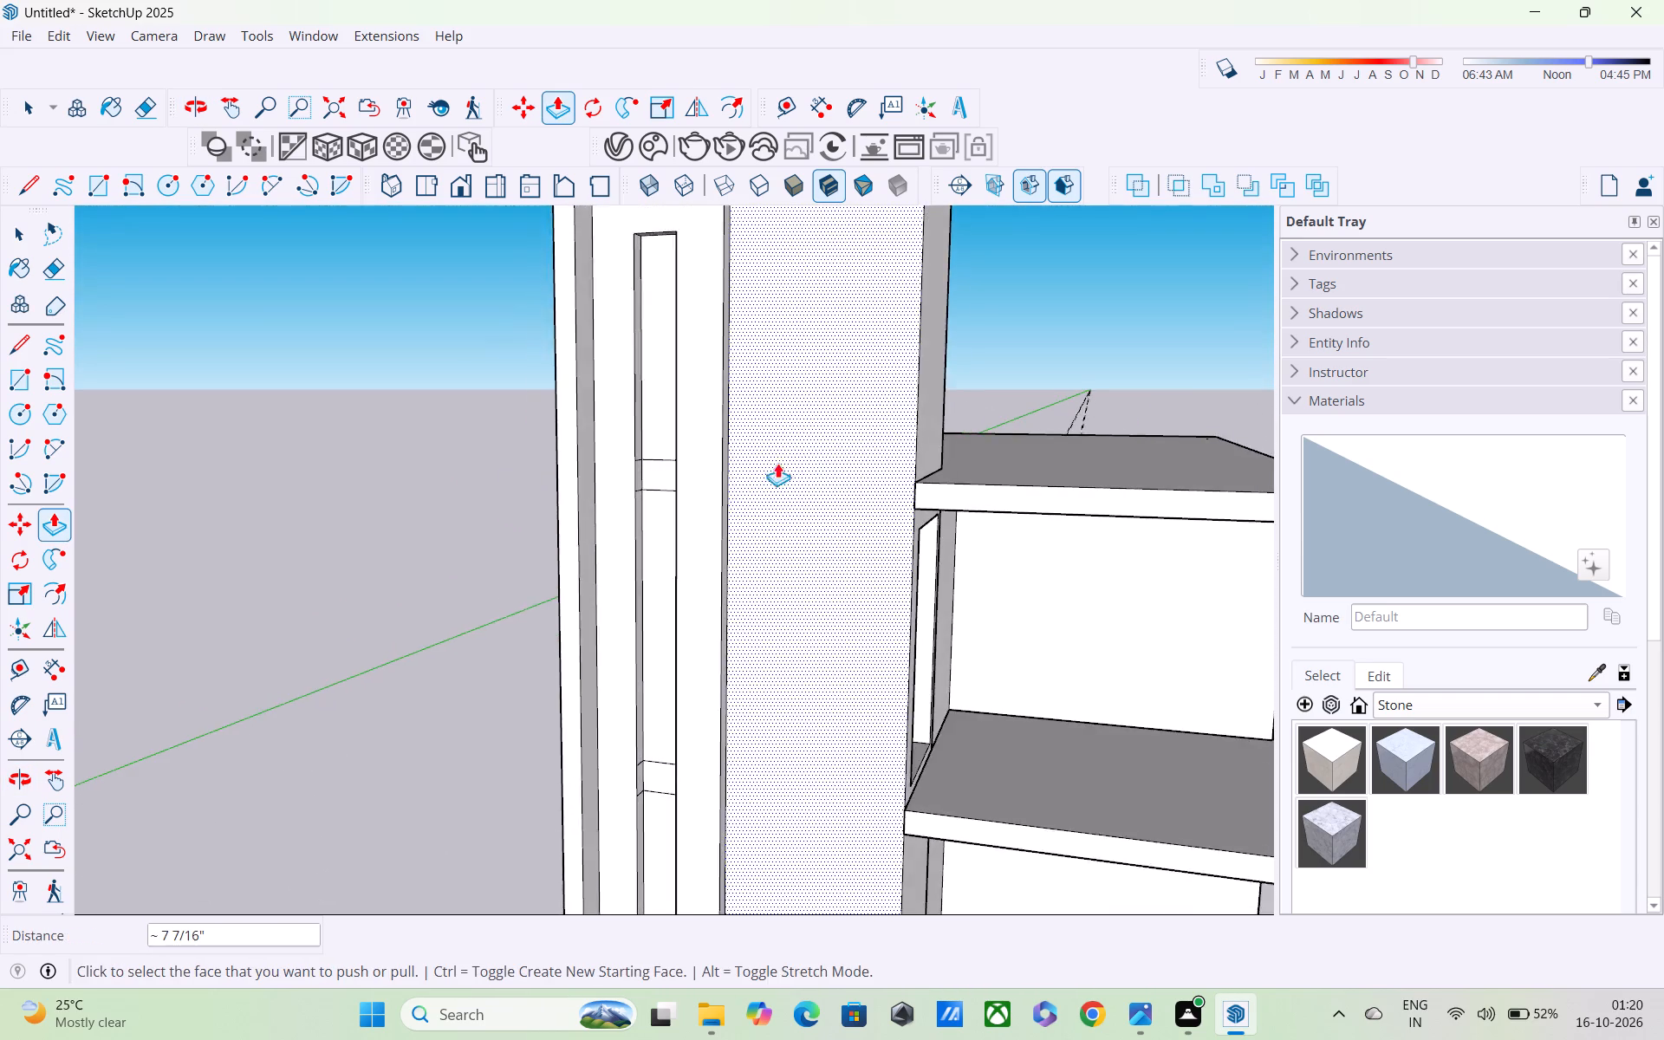
pyautogui.scroll(3, 767, 471)
pyautogui.moveTo(696, 492); pyautogui.dragTo(938, 333, button='middle')
pyautogui.press('space')
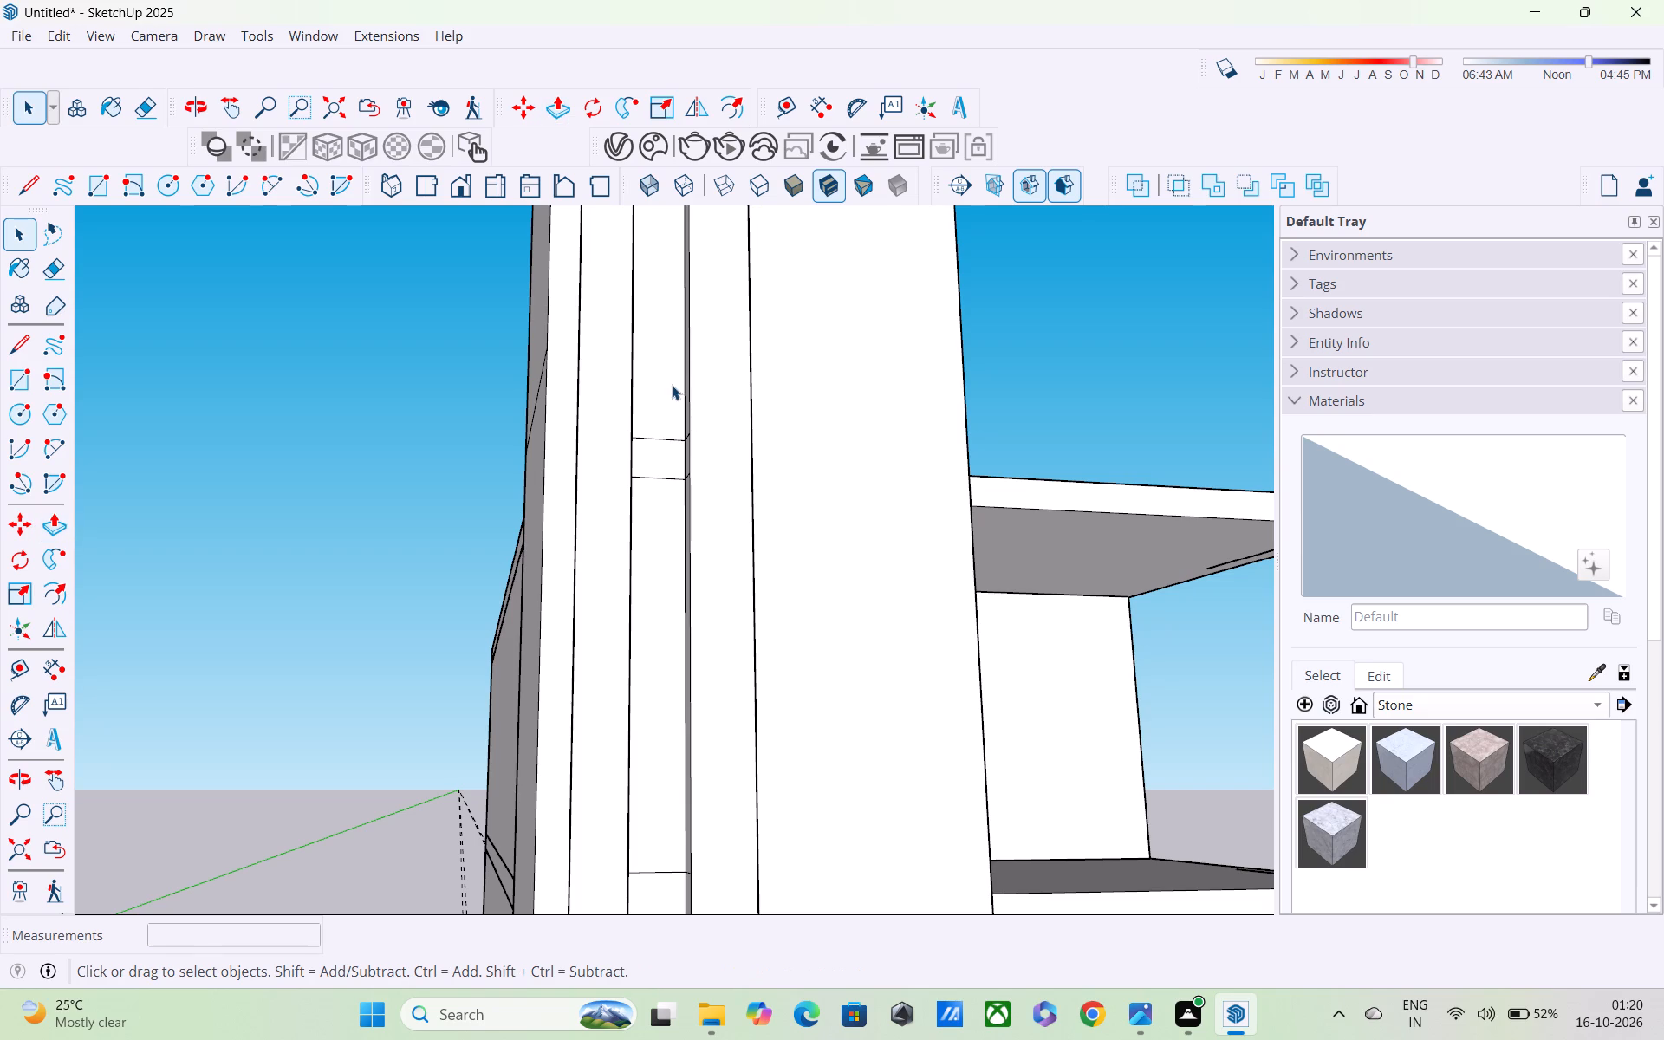
pyautogui.click(672, 385)
pyautogui.moveTo(672, 385); pyautogui.dragTo(597, 491, button='middle')
pyautogui.scroll(-3, 592, 492)
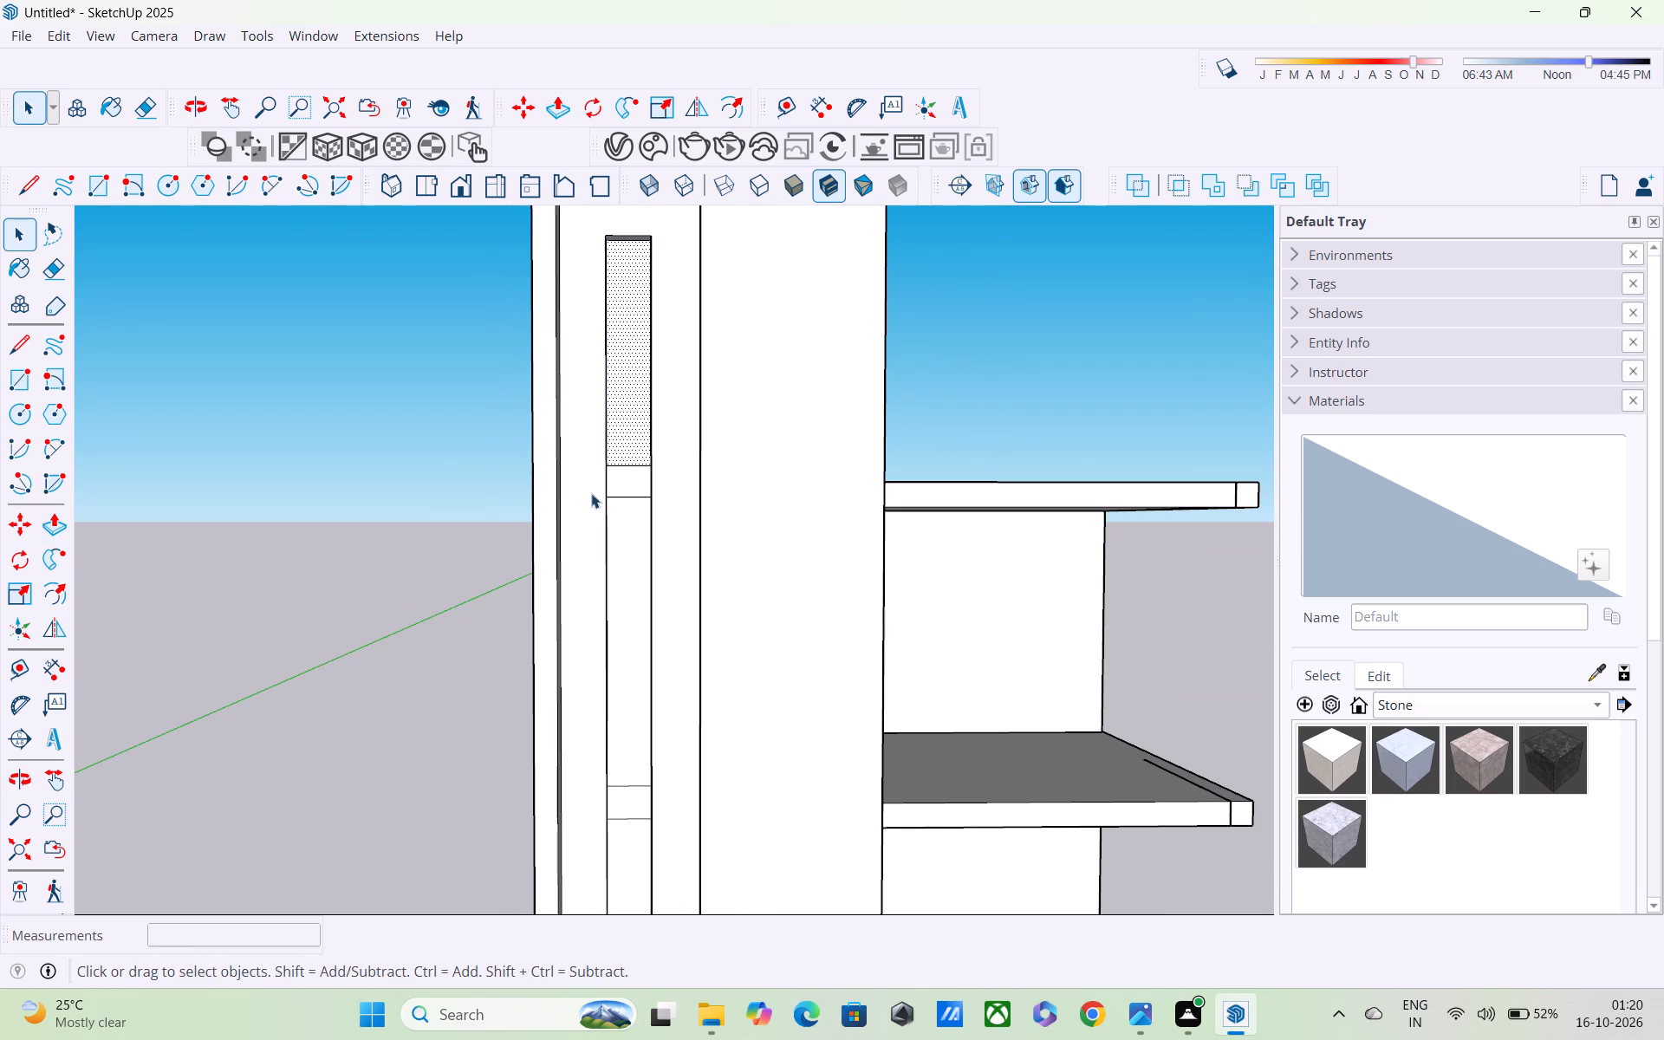
pyautogui.press('l')
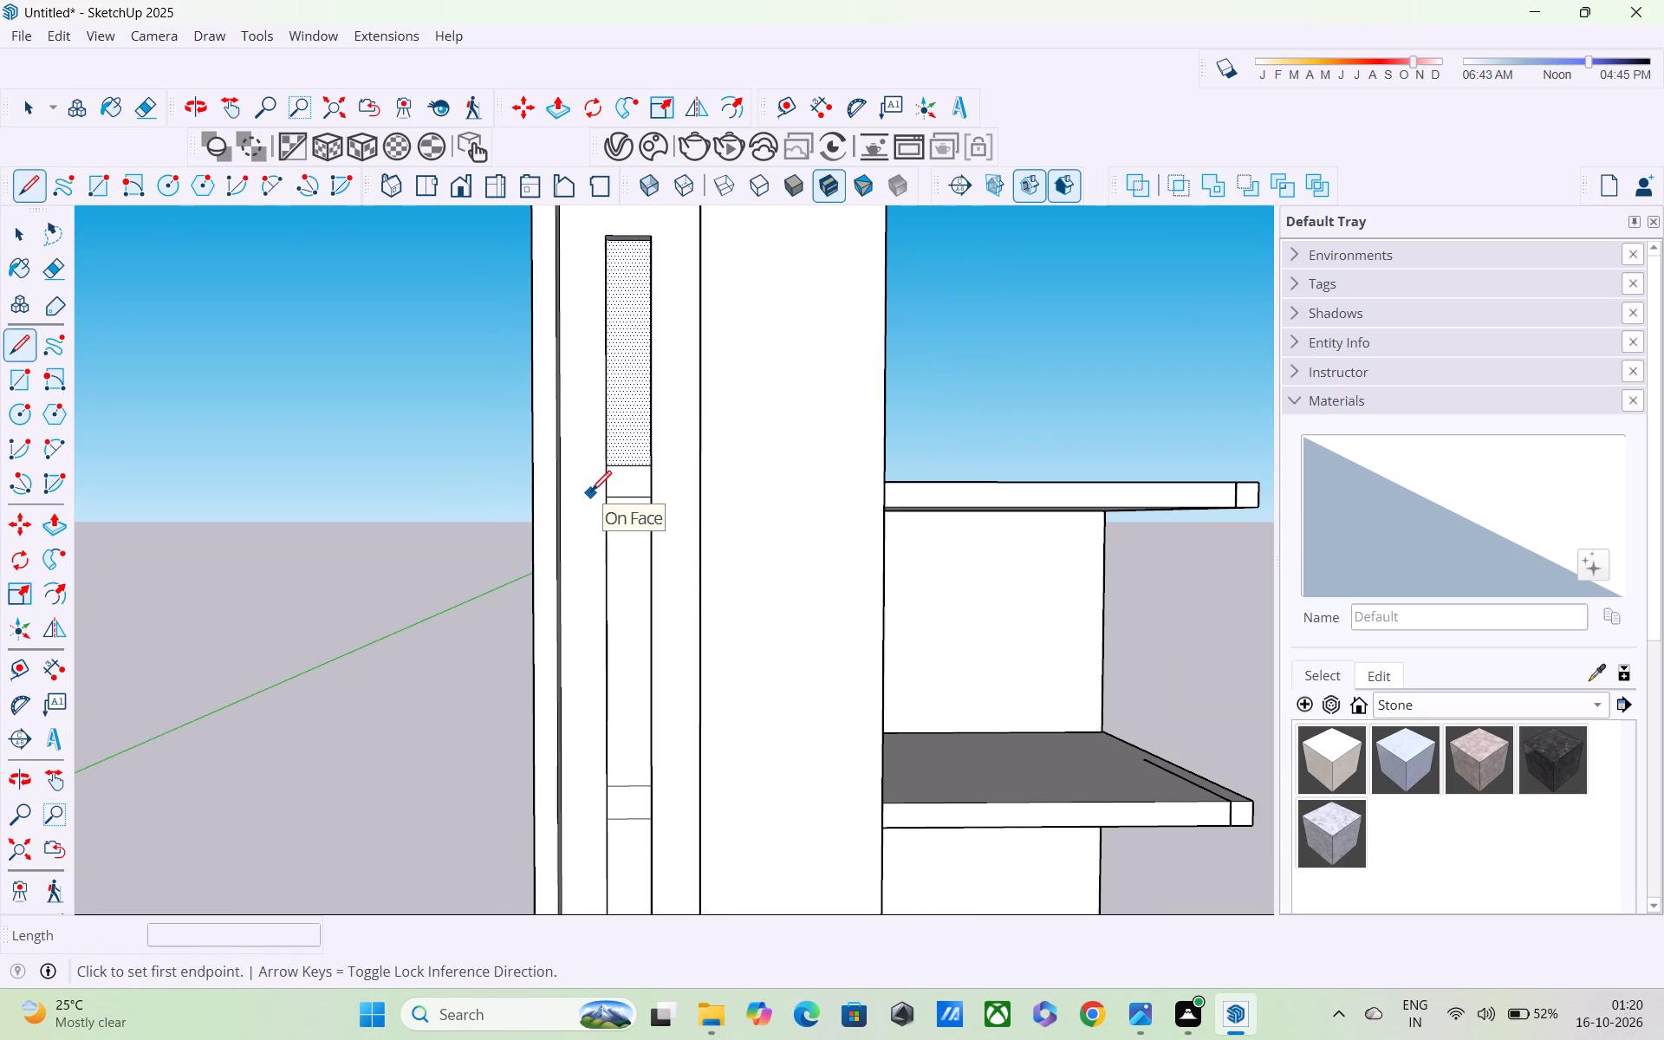
pyautogui.press('space')
pyautogui.scroll(3, 571, 471)
pyautogui.keyDown('shift'); pyautogui.moveTo(615, 361); pyautogui.dragTo(637, 714, button='middle'); pyautogui.keyUp('shift')
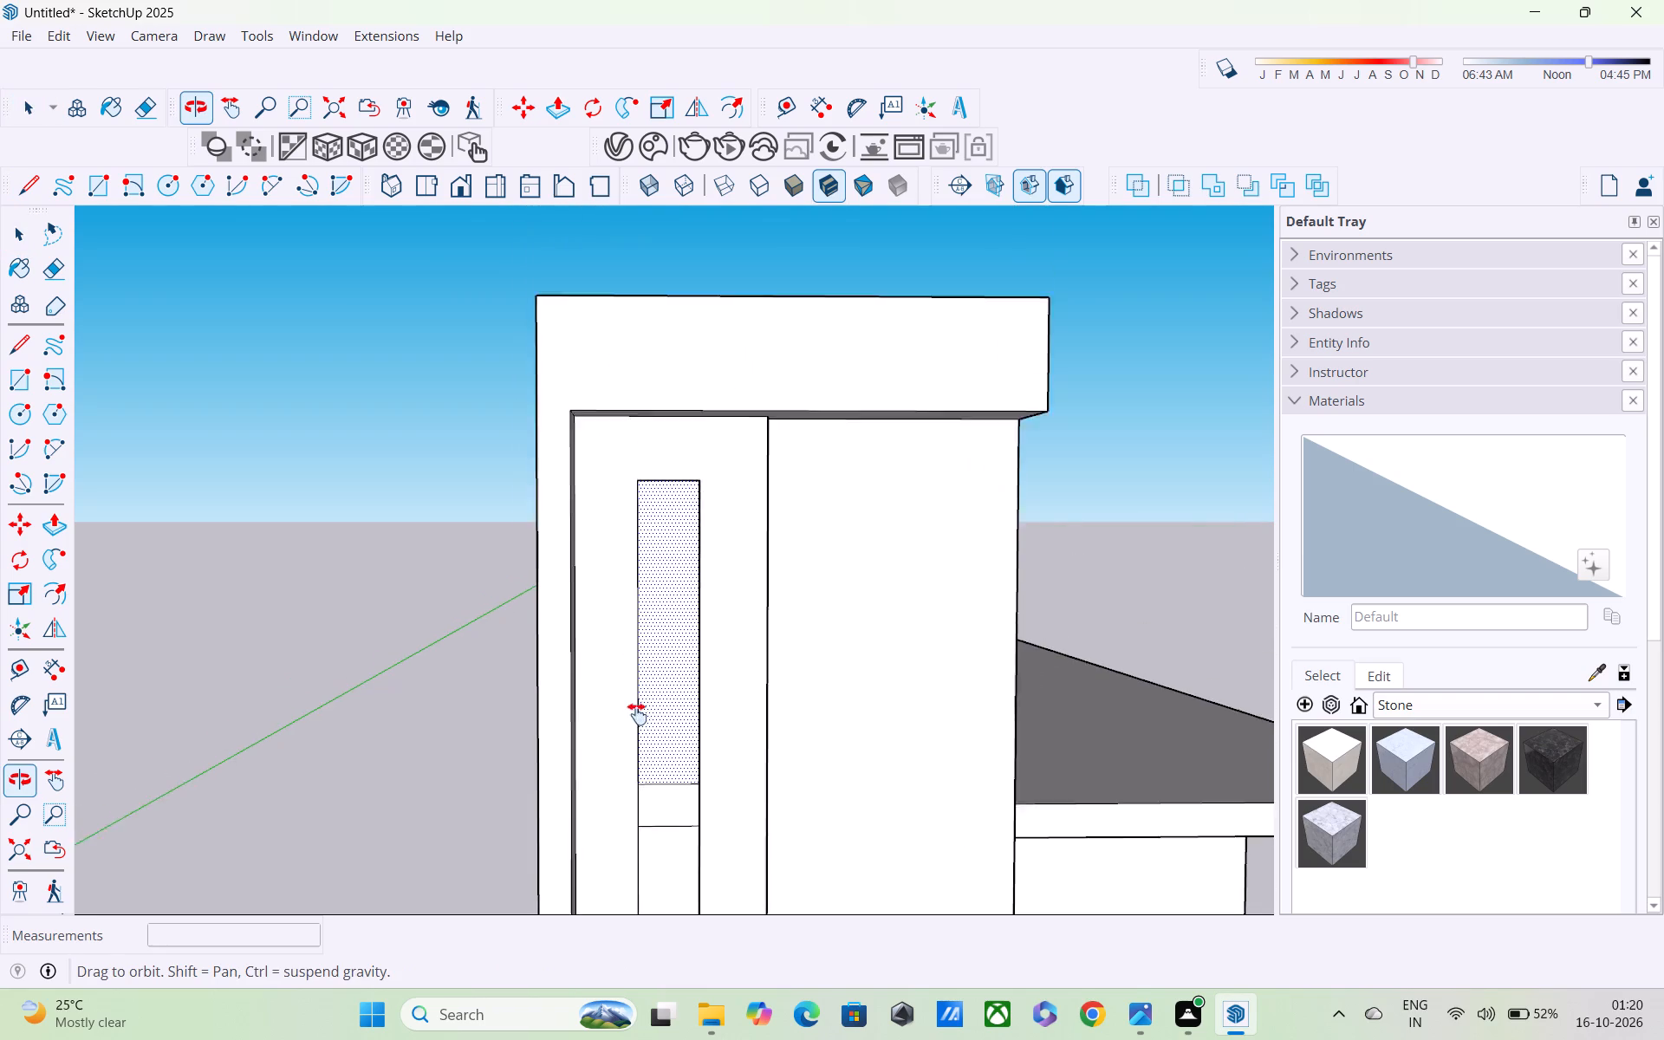
pyautogui.keyDown('shift'); pyautogui.moveTo(637, 714); pyautogui.dragTo(638, 715, button='middle'); pyautogui.keyUp('shift')
pyautogui.scroll(2, 673, 624)
pyautogui.moveTo(674, 588); pyautogui.dragTo(667, 444, button='middle')
pyautogui.scroll(3, 680, 468)
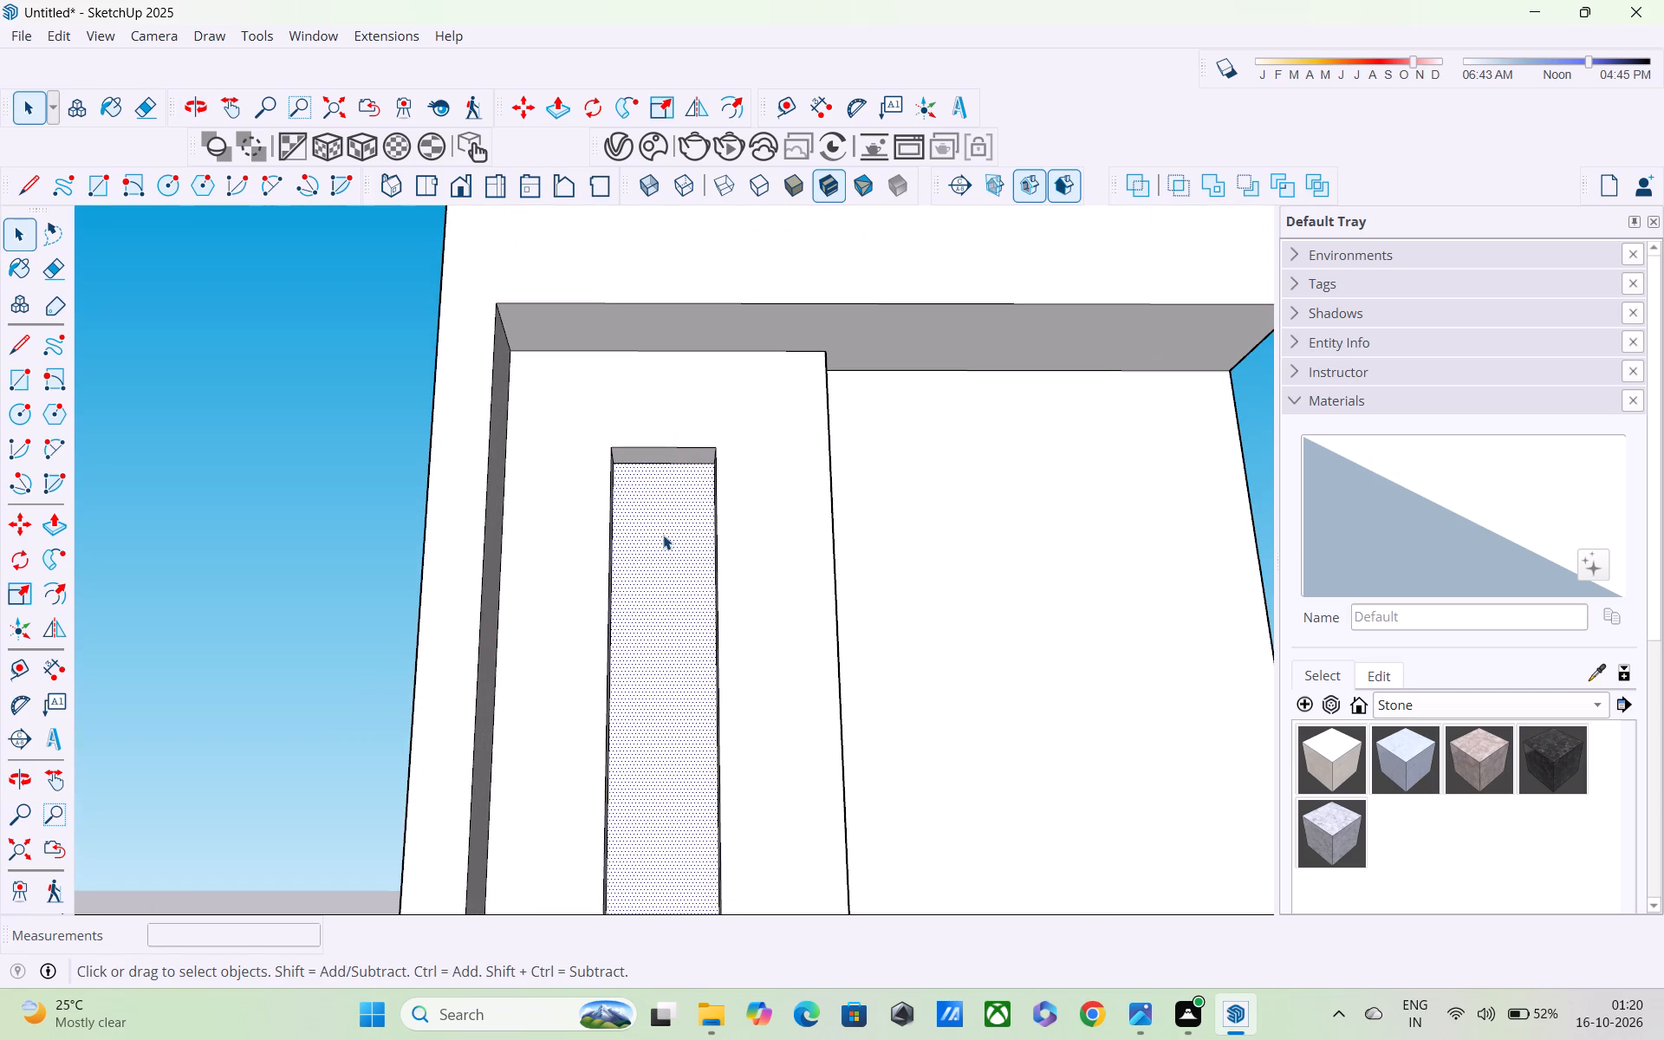
pyautogui.press('l')
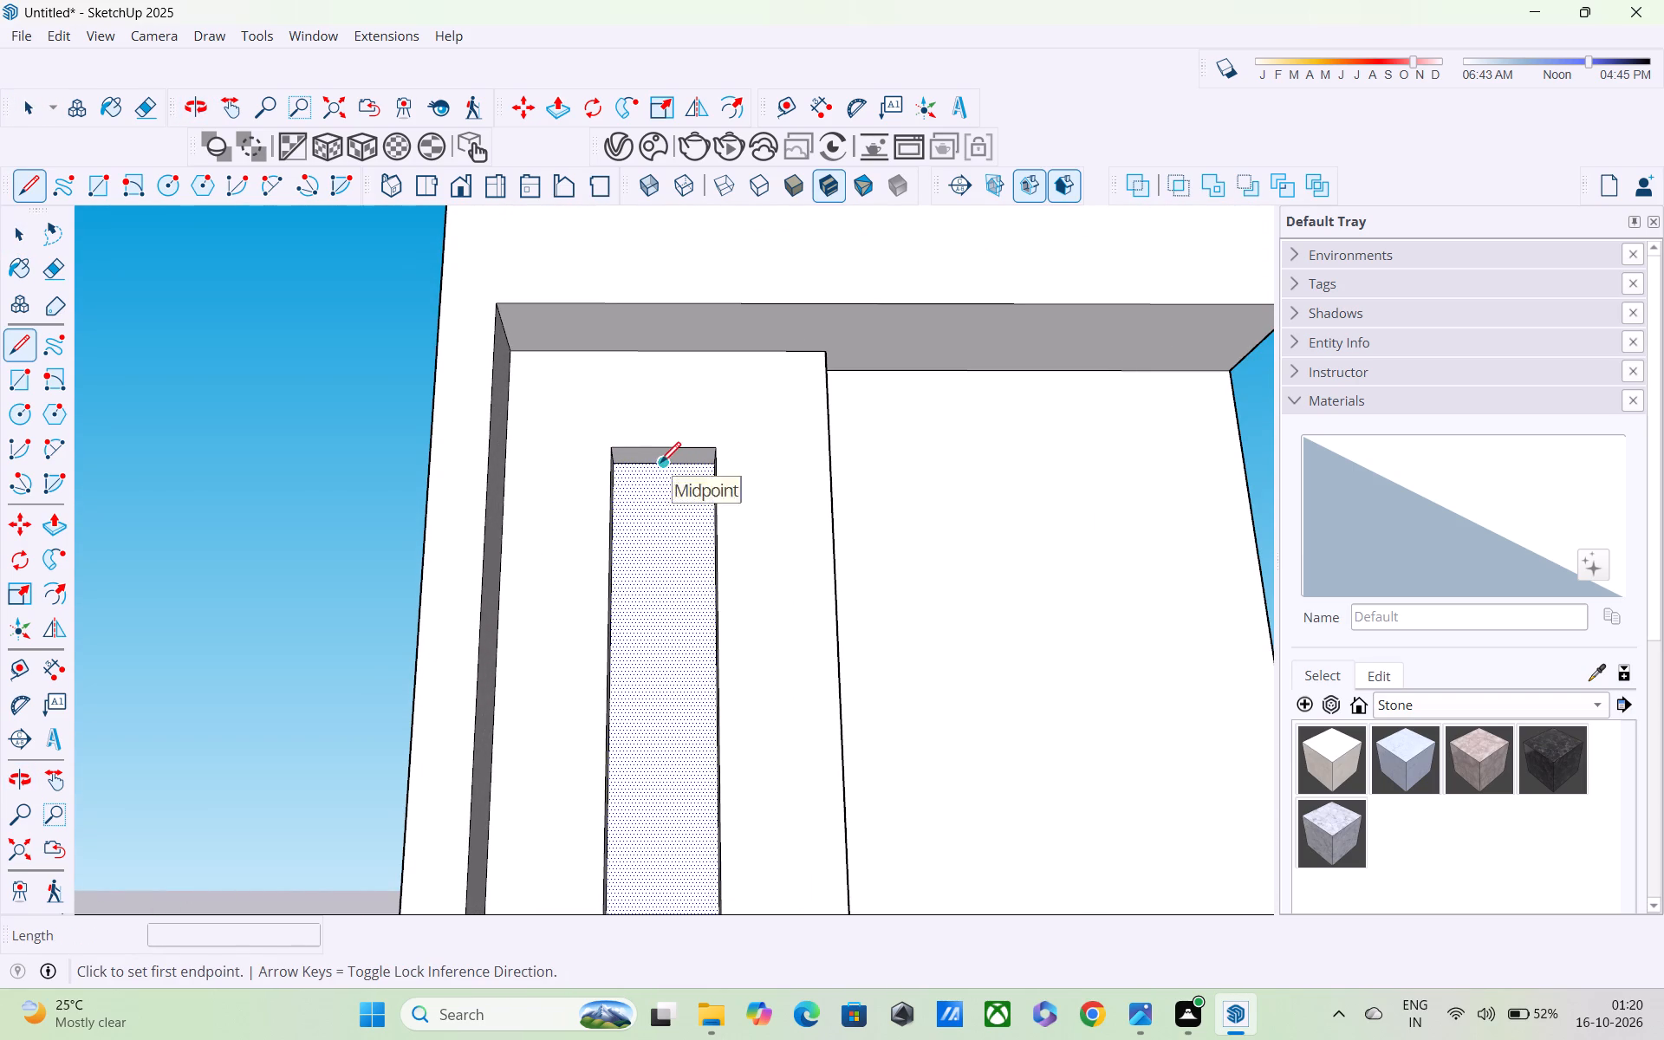
pyautogui.click(660, 465)
pyautogui.moveTo(666, 535); pyautogui.dragTo(648, 355, button='middle')
pyautogui.scroll(4, 675, 459)
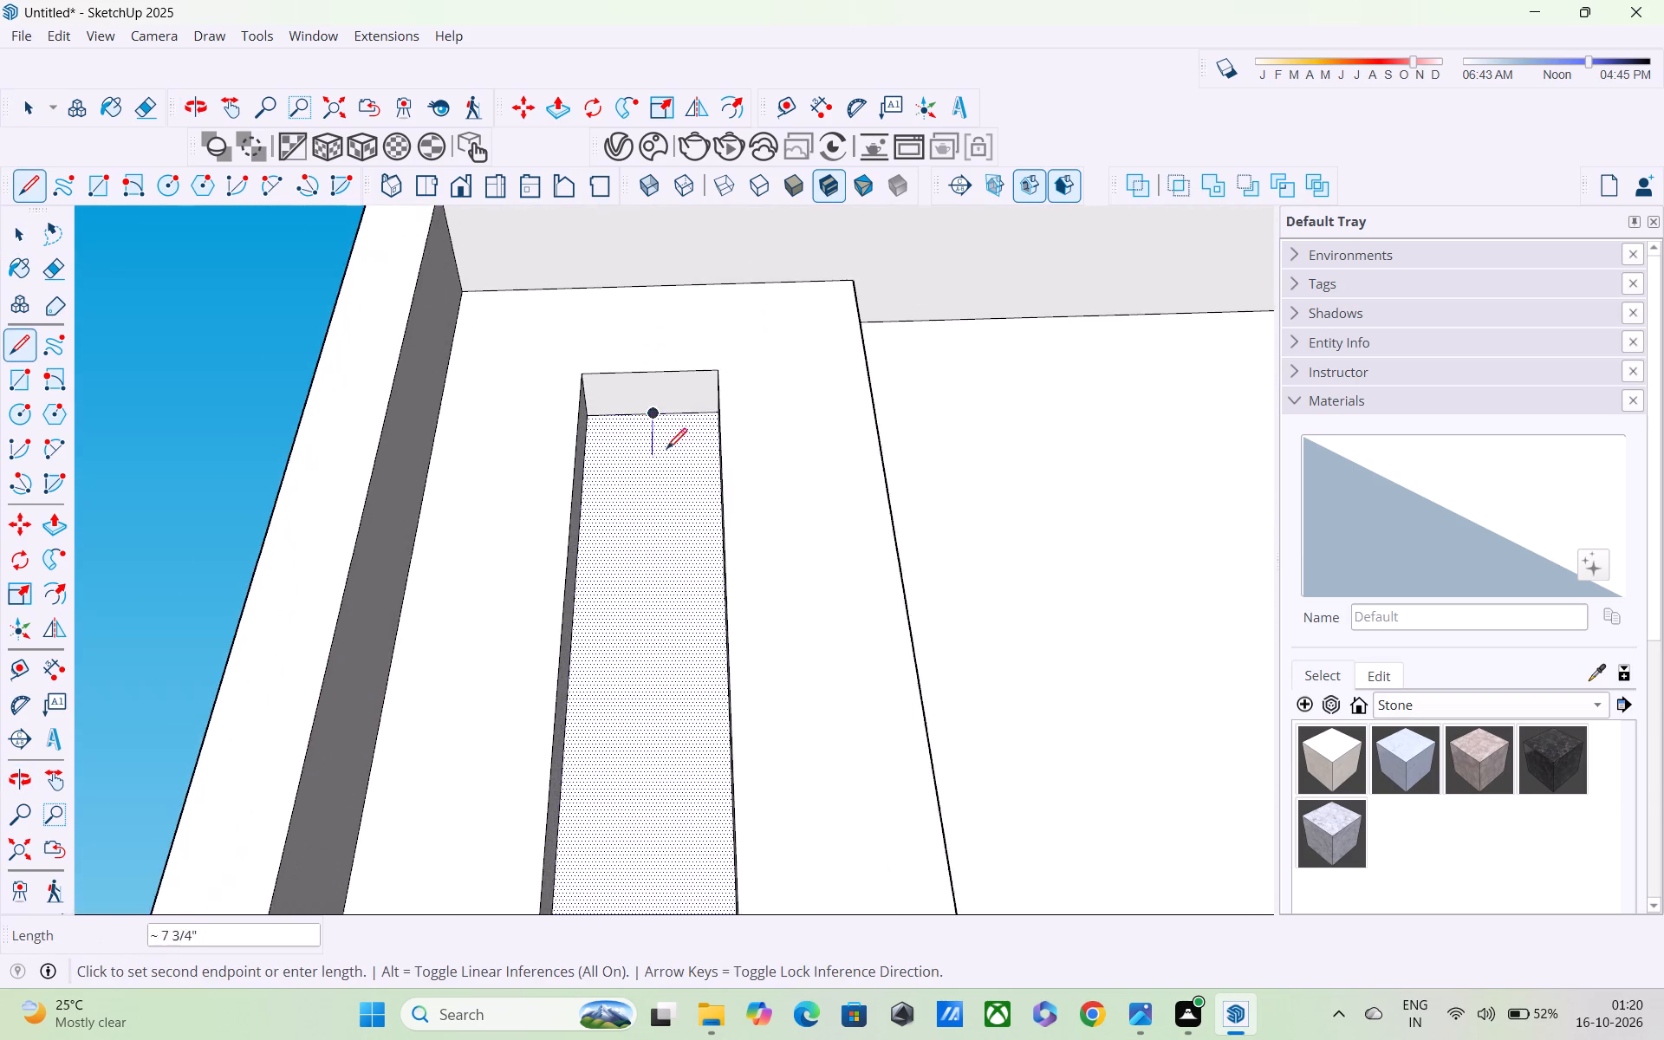
pyautogui.scroll(3, 661, 443)
pyautogui.moveTo(640, 403); pyautogui.dragTo(634, 372, button='middle')
pyautogui.scroll(-6, 646, 389)
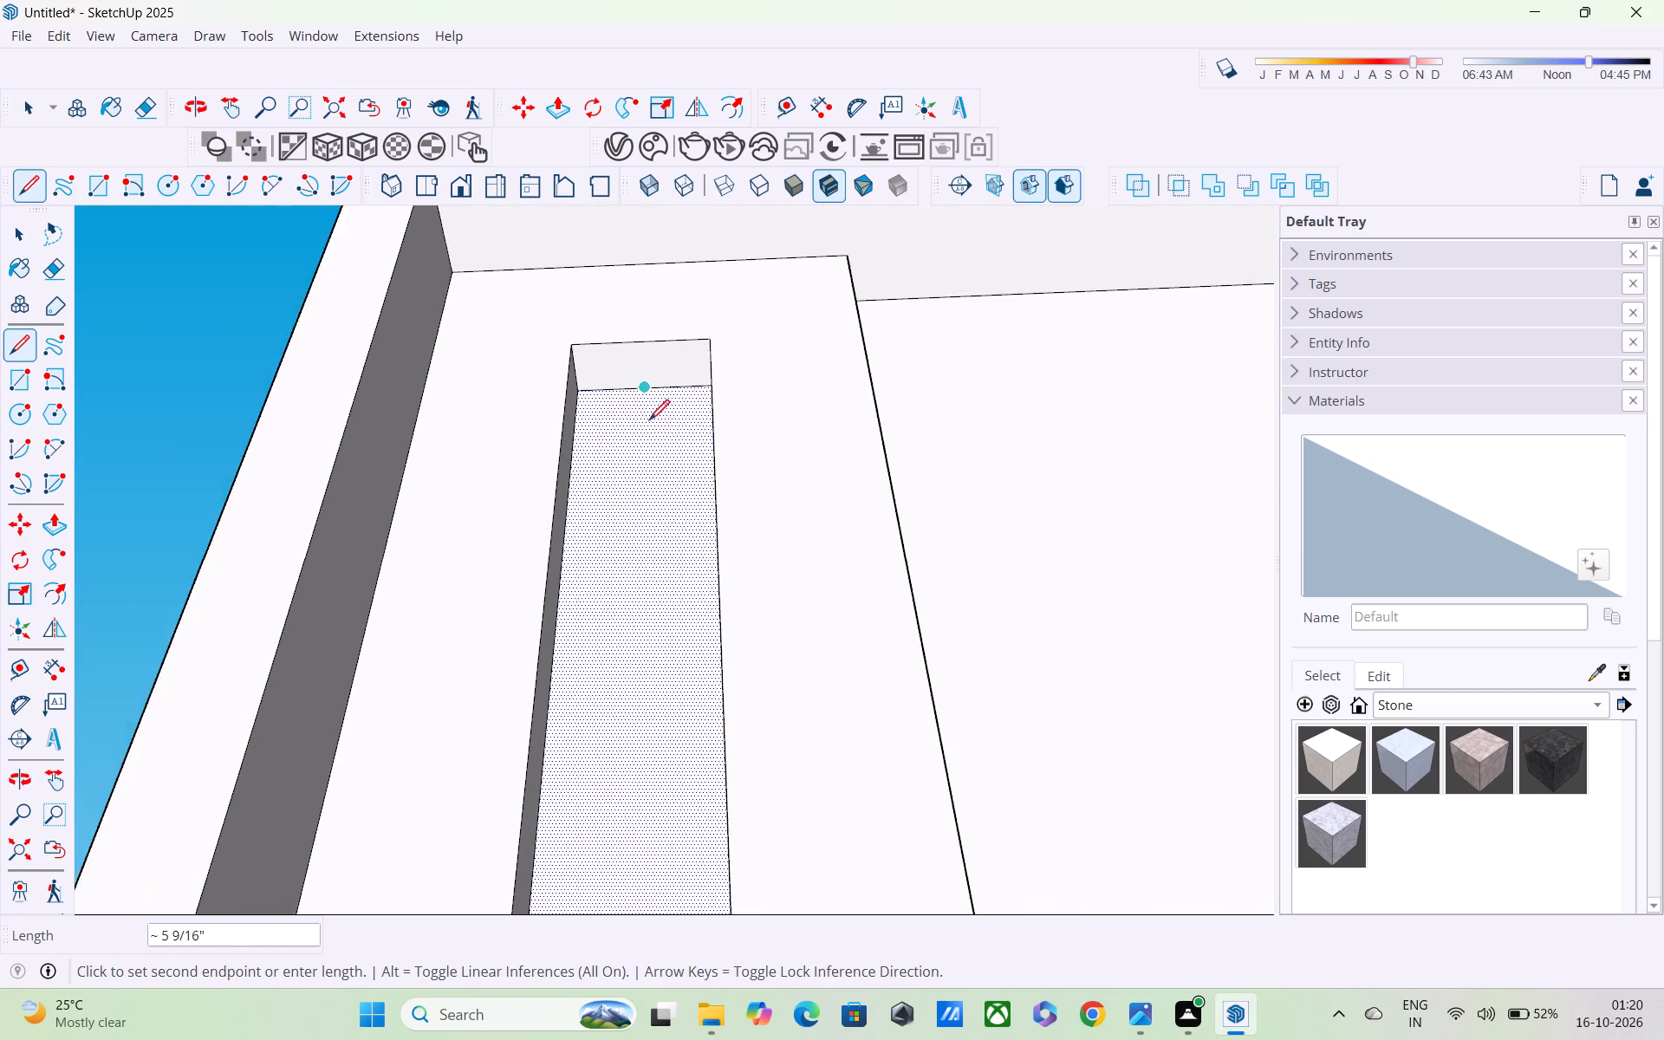
pyautogui.scroll(-2, 649, 422)
pyautogui.keyDown('shift'); pyautogui.moveTo(649, 450); pyautogui.dragTo(645, 359, button='middle'); pyautogui.keyUp('shift')
pyautogui.scroll(-4, 645, 379)
pyautogui.scroll(1, 648, 593)
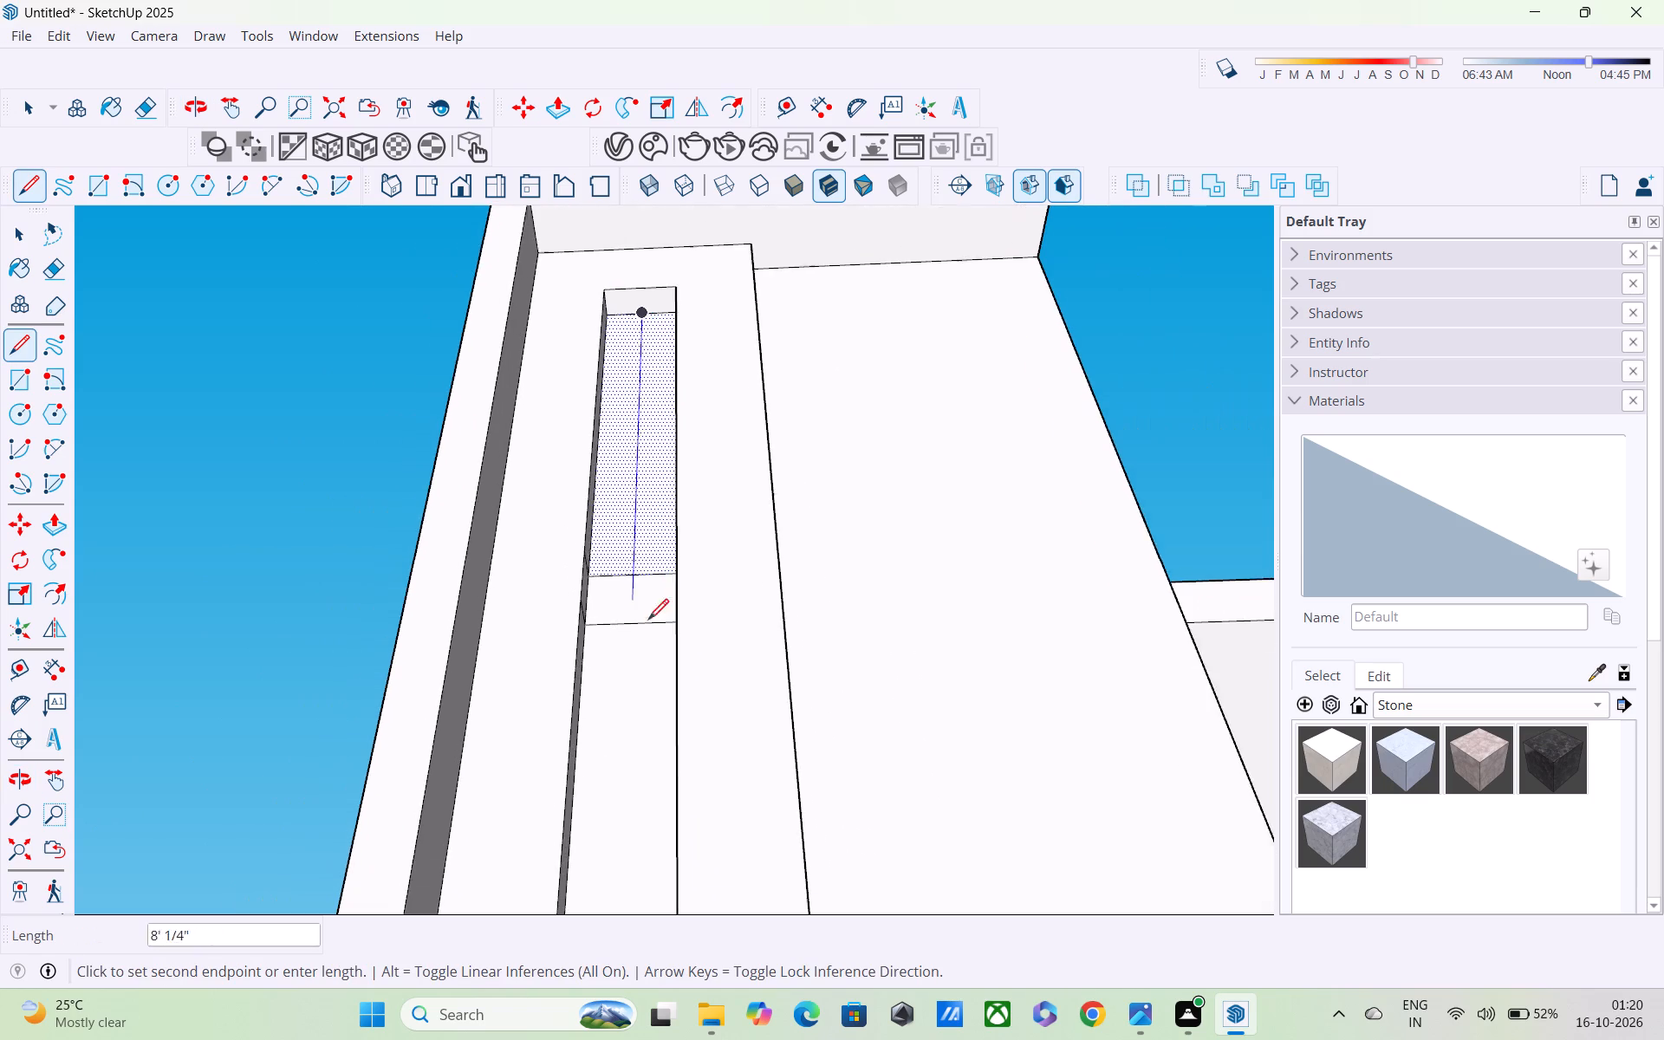
pyautogui.scroll(-2, 648, 628)
pyautogui.keyDown('shift'); pyautogui.moveTo(647, 693); pyautogui.dragTo(661, 407, button='middle'); pyautogui.keyUp('shift')
pyautogui.keyDown('shift'); pyautogui.scroll(1, 661, 407); pyautogui.keyUp('shift')
pyautogui.scroll(-5, 661, 427)
pyautogui.scroll(-4, 666, 580)
pyautogui.scroll(-1, 668, 700)
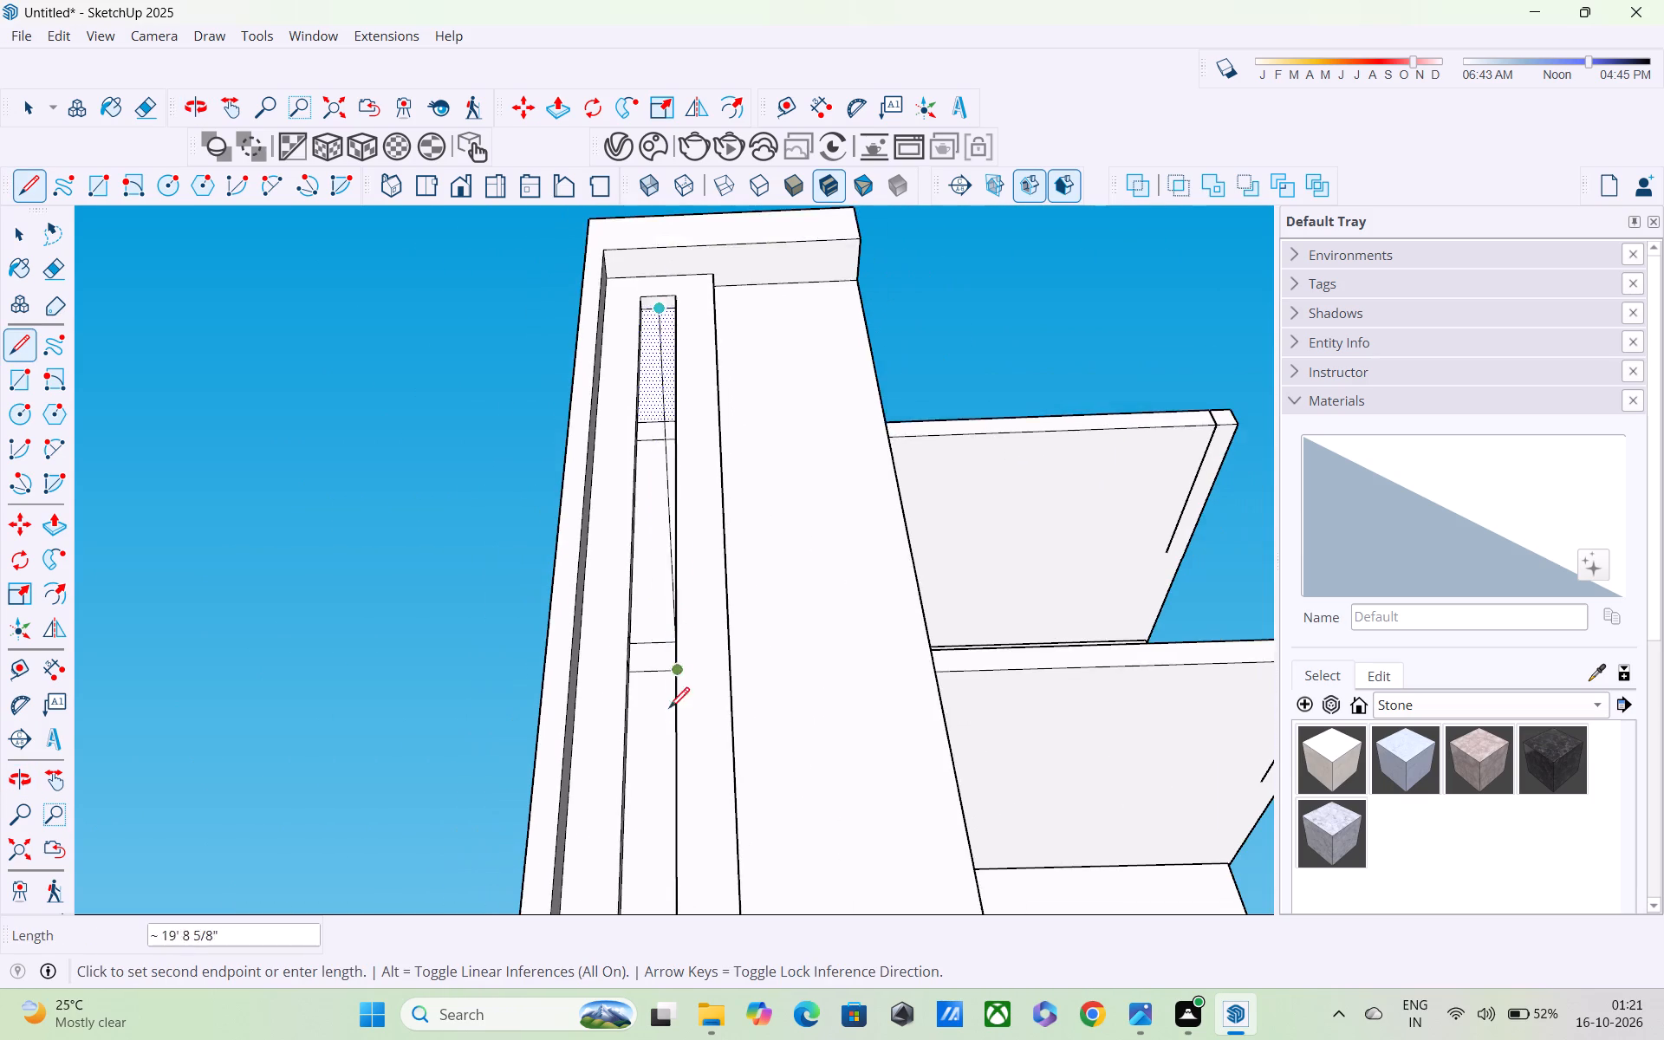
pyautogui.scroll(-3, 673, 548)
pyautogui.moveTo(674, 711); pyautogui.dragTo(700, 314, button='middle')
pyautogui.moveTo(687, 491); pyautogui.dragTo(686, 683, button='middle')
pyautogui.scroll(4, 686, 683)
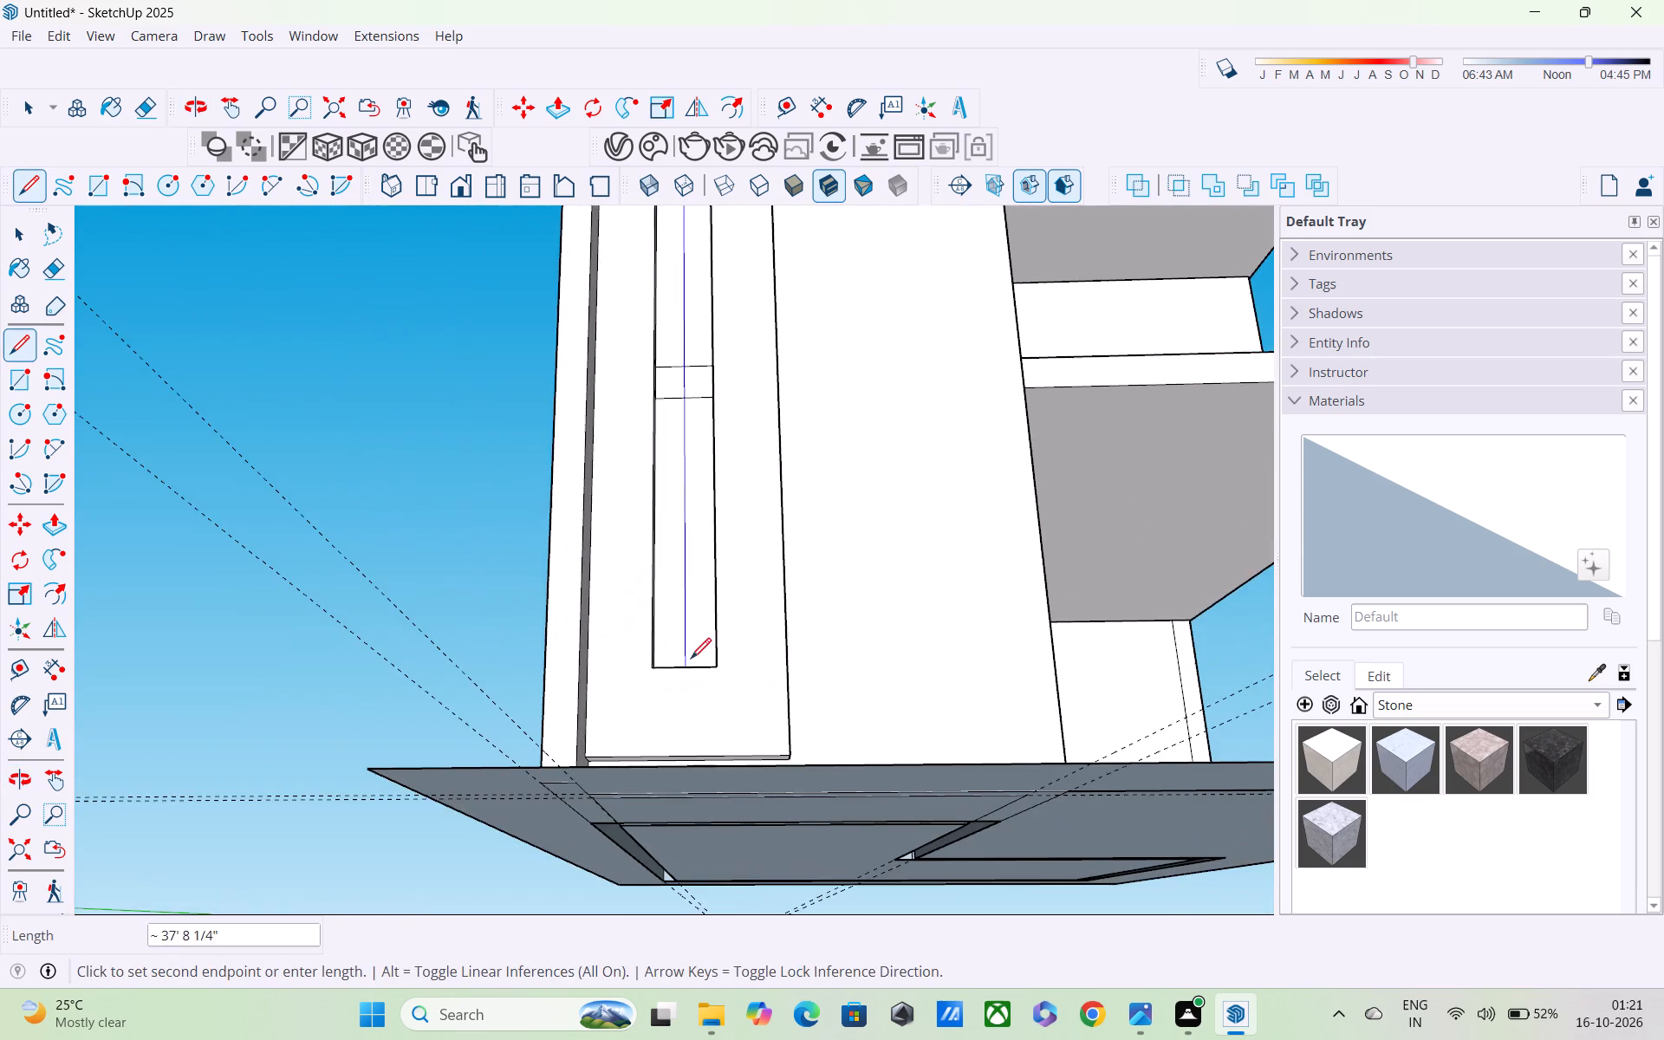
pyautogui.moveTo(692, 656); pyautogui.dragTo(684, 795, button='middle')
pyautogui.scroll(1, 685, 693)
pyautogui.moveTo(685, 693); pyautogui.dragTo(685, 809, button='middle')
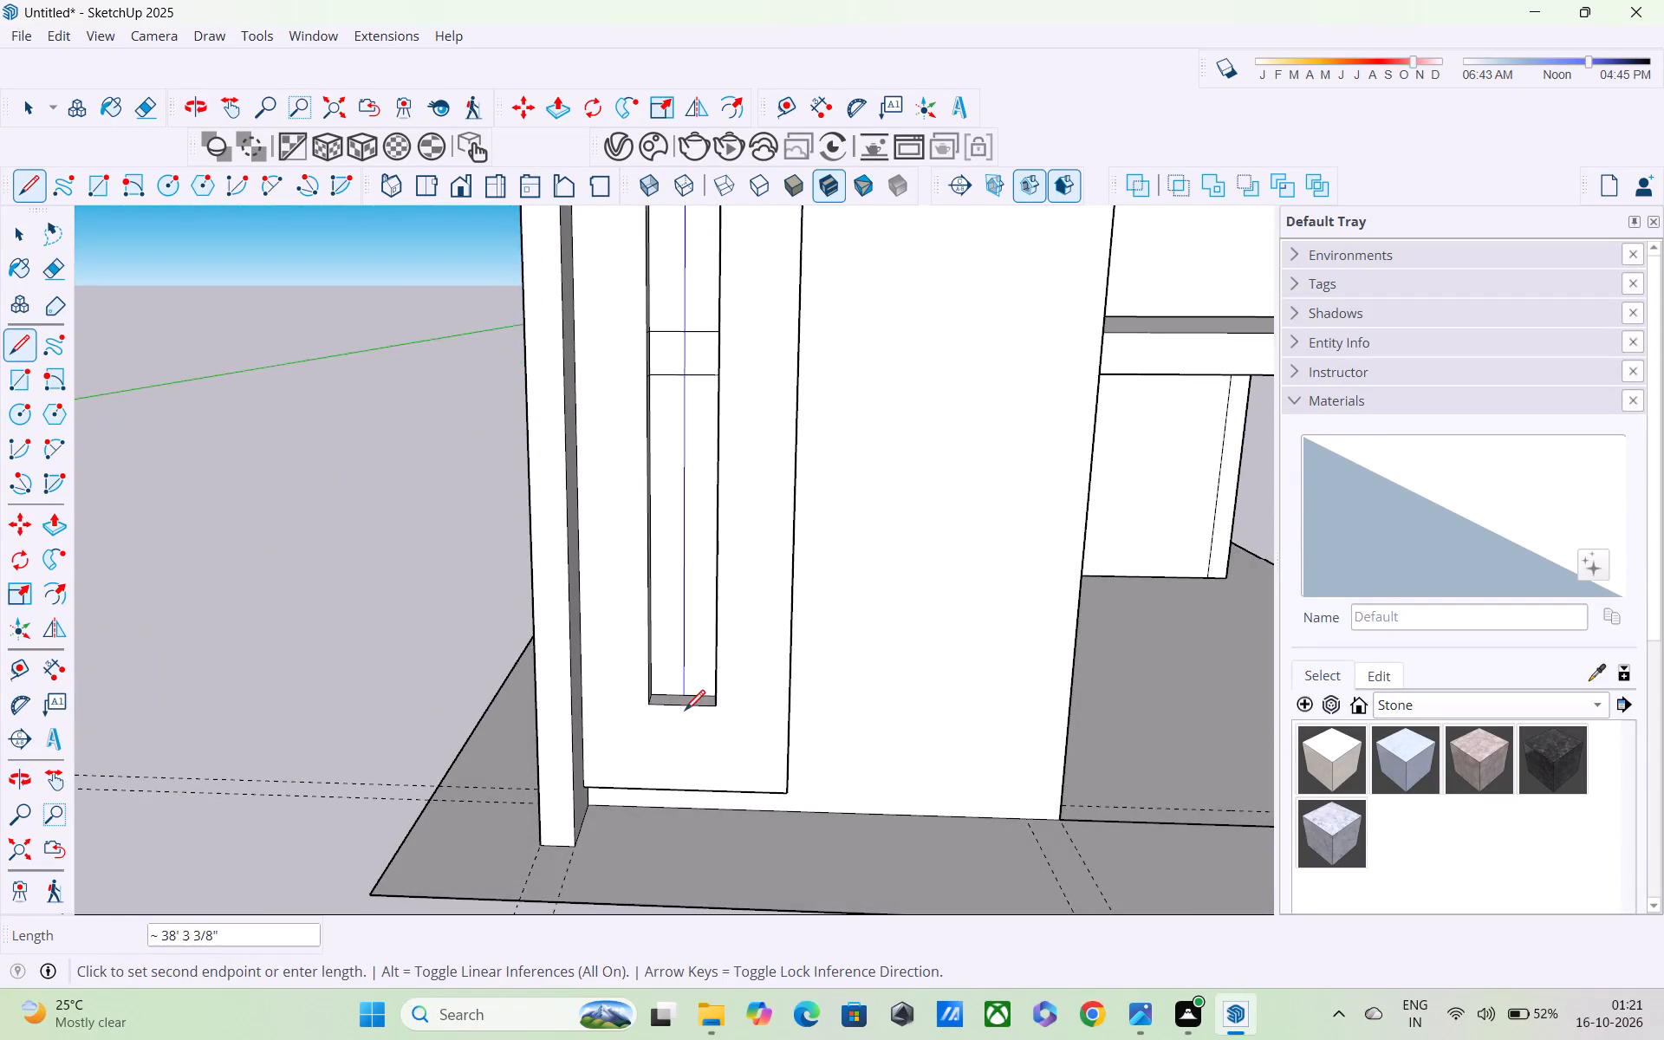
pyautogui.scroll(5, 685, 712)
pyautogui.click(687, 692)
# Erase the centre-line segments inside the lower, middle and upper narrow horizontal bands of the window strip.
pyautogui.scroll(-6, 687, 691)
pyautogui.keyDown('shift'); pyautogui.moveTo(687, 641); pyautogui.dragTo(692, 730, button='middle'); pyautogui.keyUp('shift')
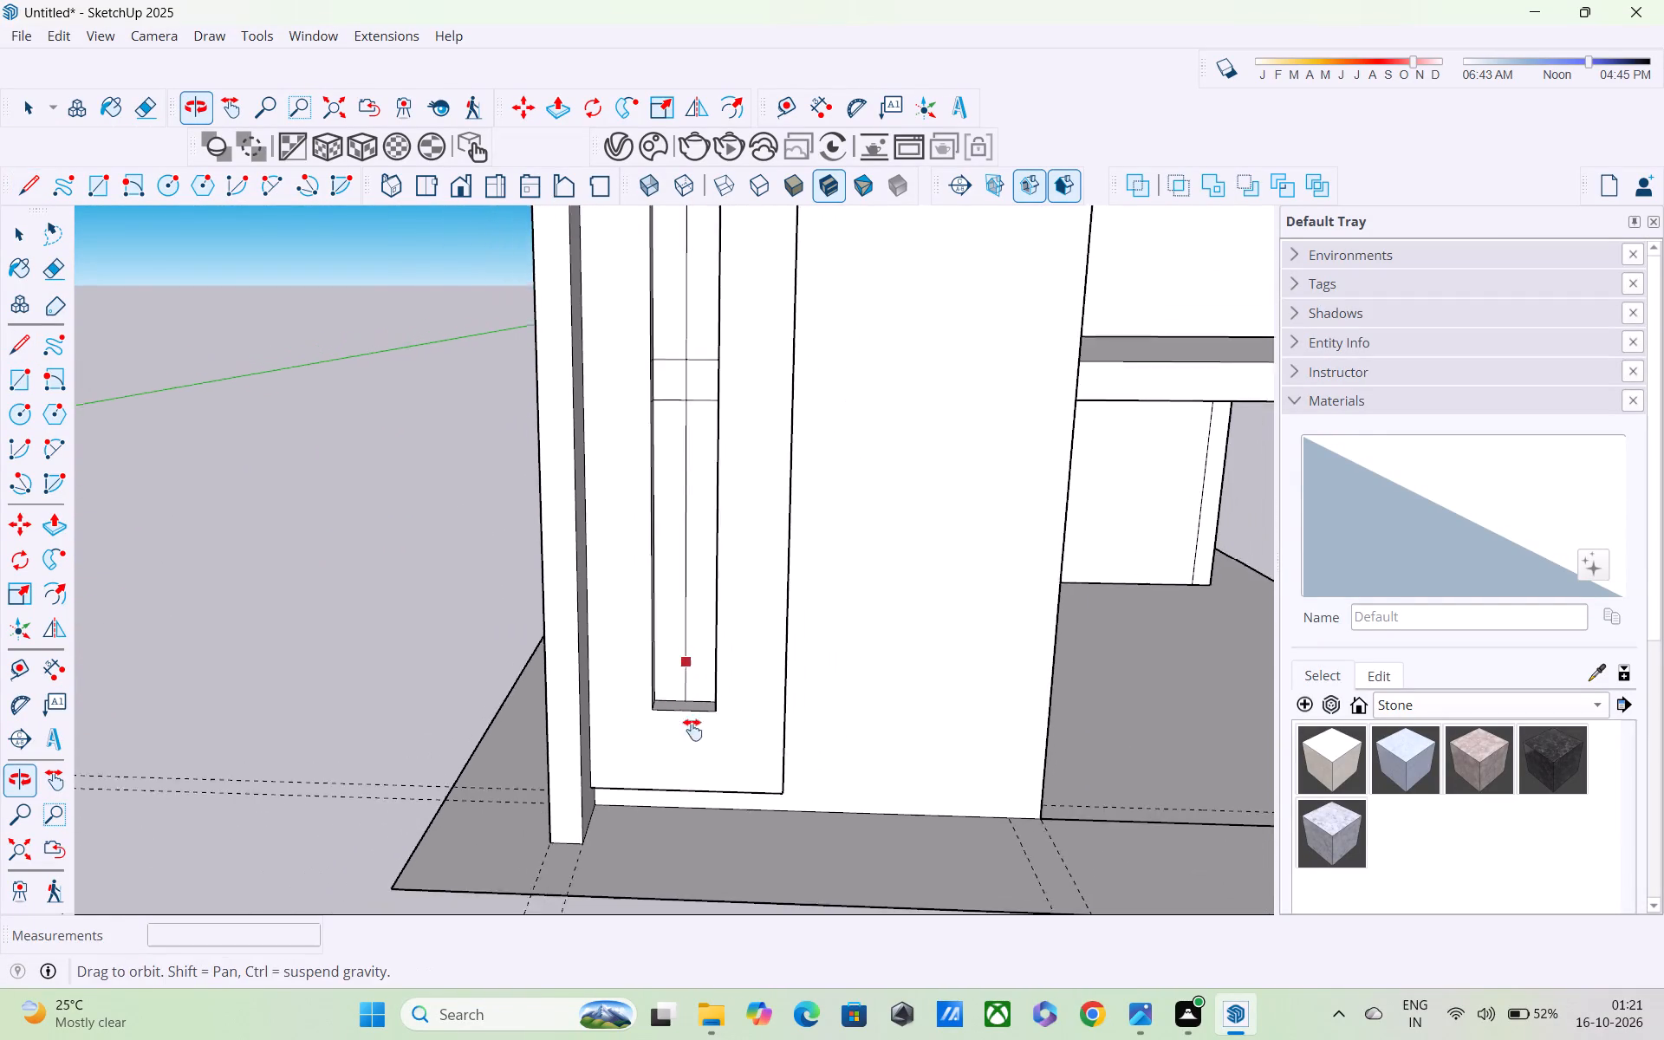
pyautogui.keyDown('shift'); pyautogui.moveTo(692, 730); pyautogui.dragTo(692, 767, button='middle'); pyautogui.keyUp('shift')
pyautogui.keyDown('shift'); pyautogui.scroll(-7, 692, 767); pyautogui.keyUp('shift')
pyautogui.scroll(4, 696, 605)
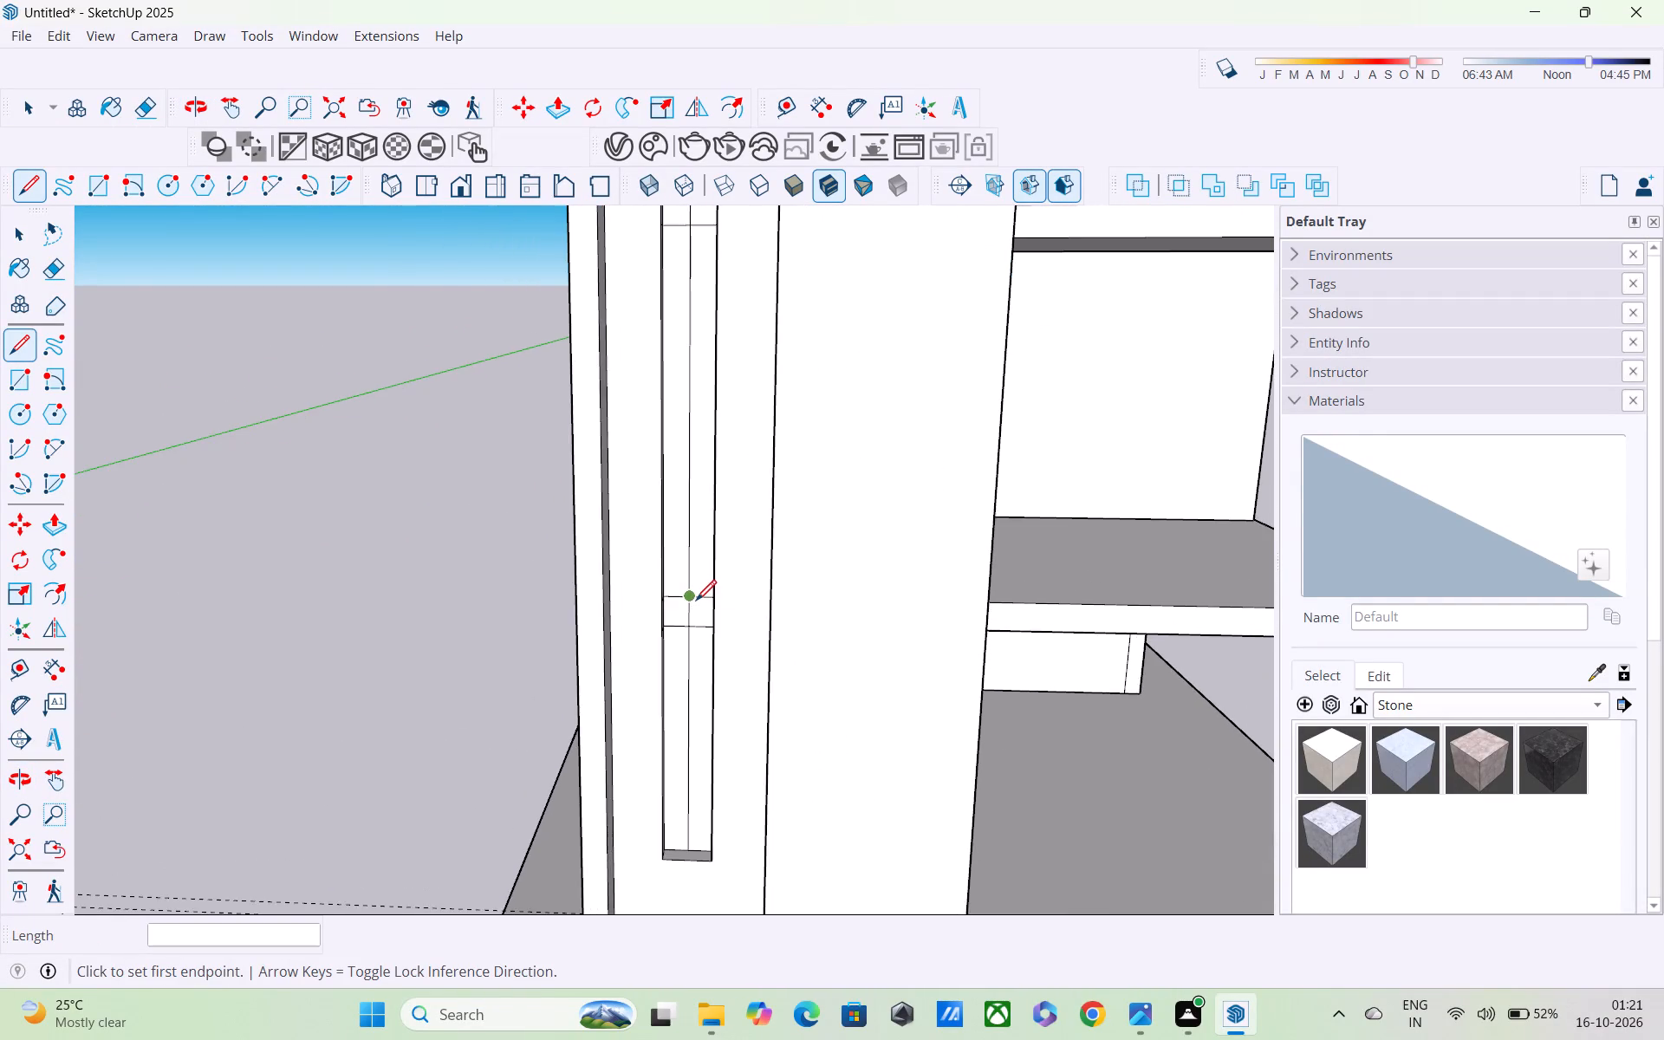
pyautogui.scroll(10, 696, 602)
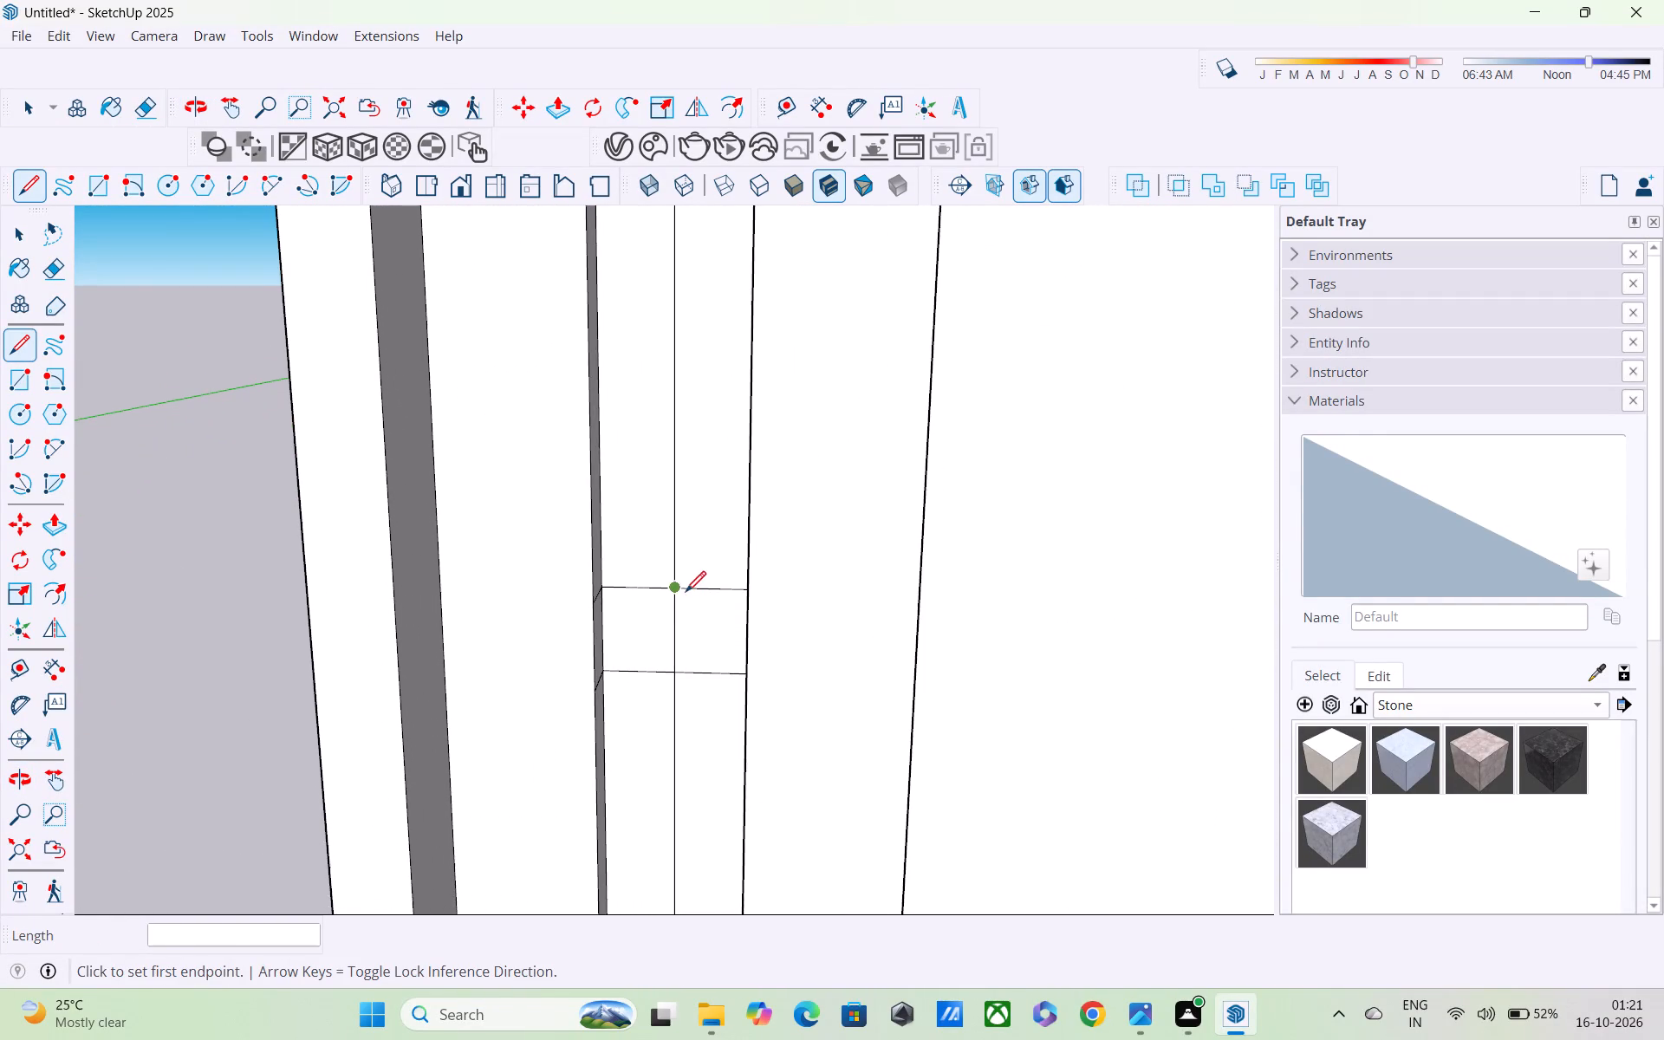
pyautogui.press('e')
pyautogui.scroll(3, 683, 606)
pyautogui.click(673, 622)
pyautogui.scroll(-4, 673, 623)
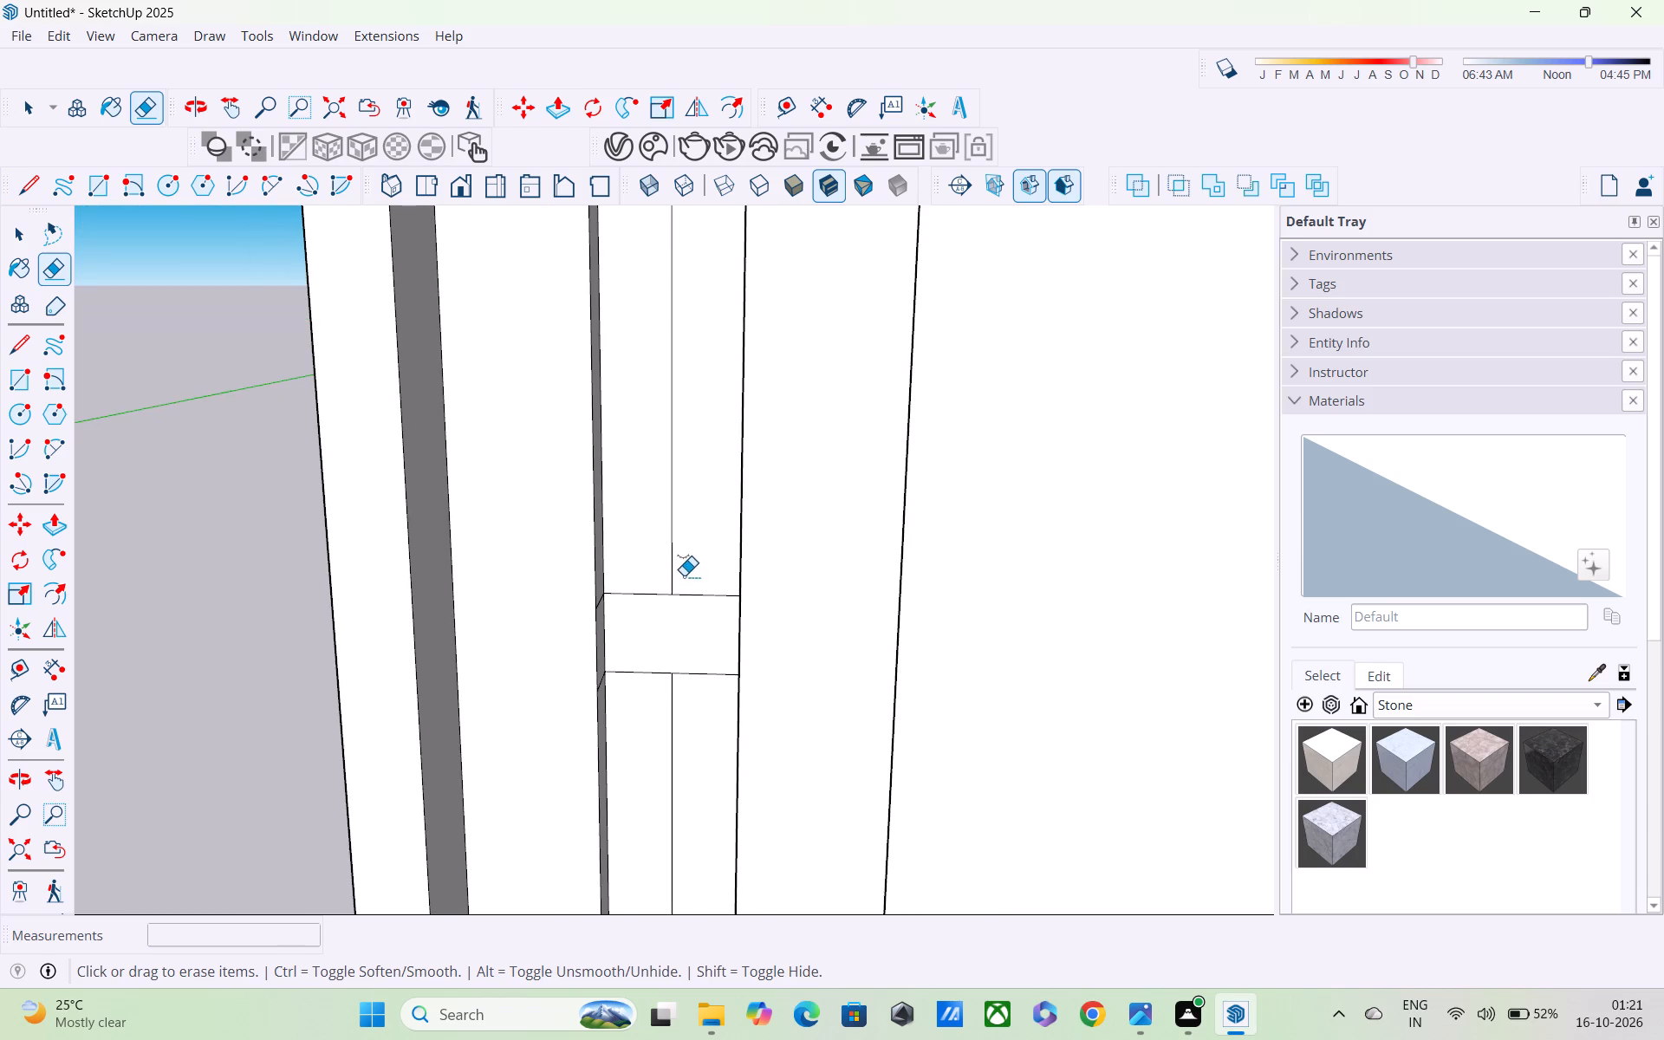
pyautogui.keyDown('shift'); pyautogui.moveTo(684, 575); pyautogui.dragTo(677, 852, button='middle'); pyautogui.keyUp('shift')
pyautogui.keyDown('shift'); pyautogui.scroll(-1, 685, 875); pyautogui.keyUp('shift')
pyautogui.scroll(-5, 672, 557)
pyautogui.keyDown('shift'); pyautogui.moveTo(679, 499); pyautogui.dragTo(685, 761, button='middle'); pyautogui.keyUp('shift')
pyautogui.scroll(2, 690, 441)
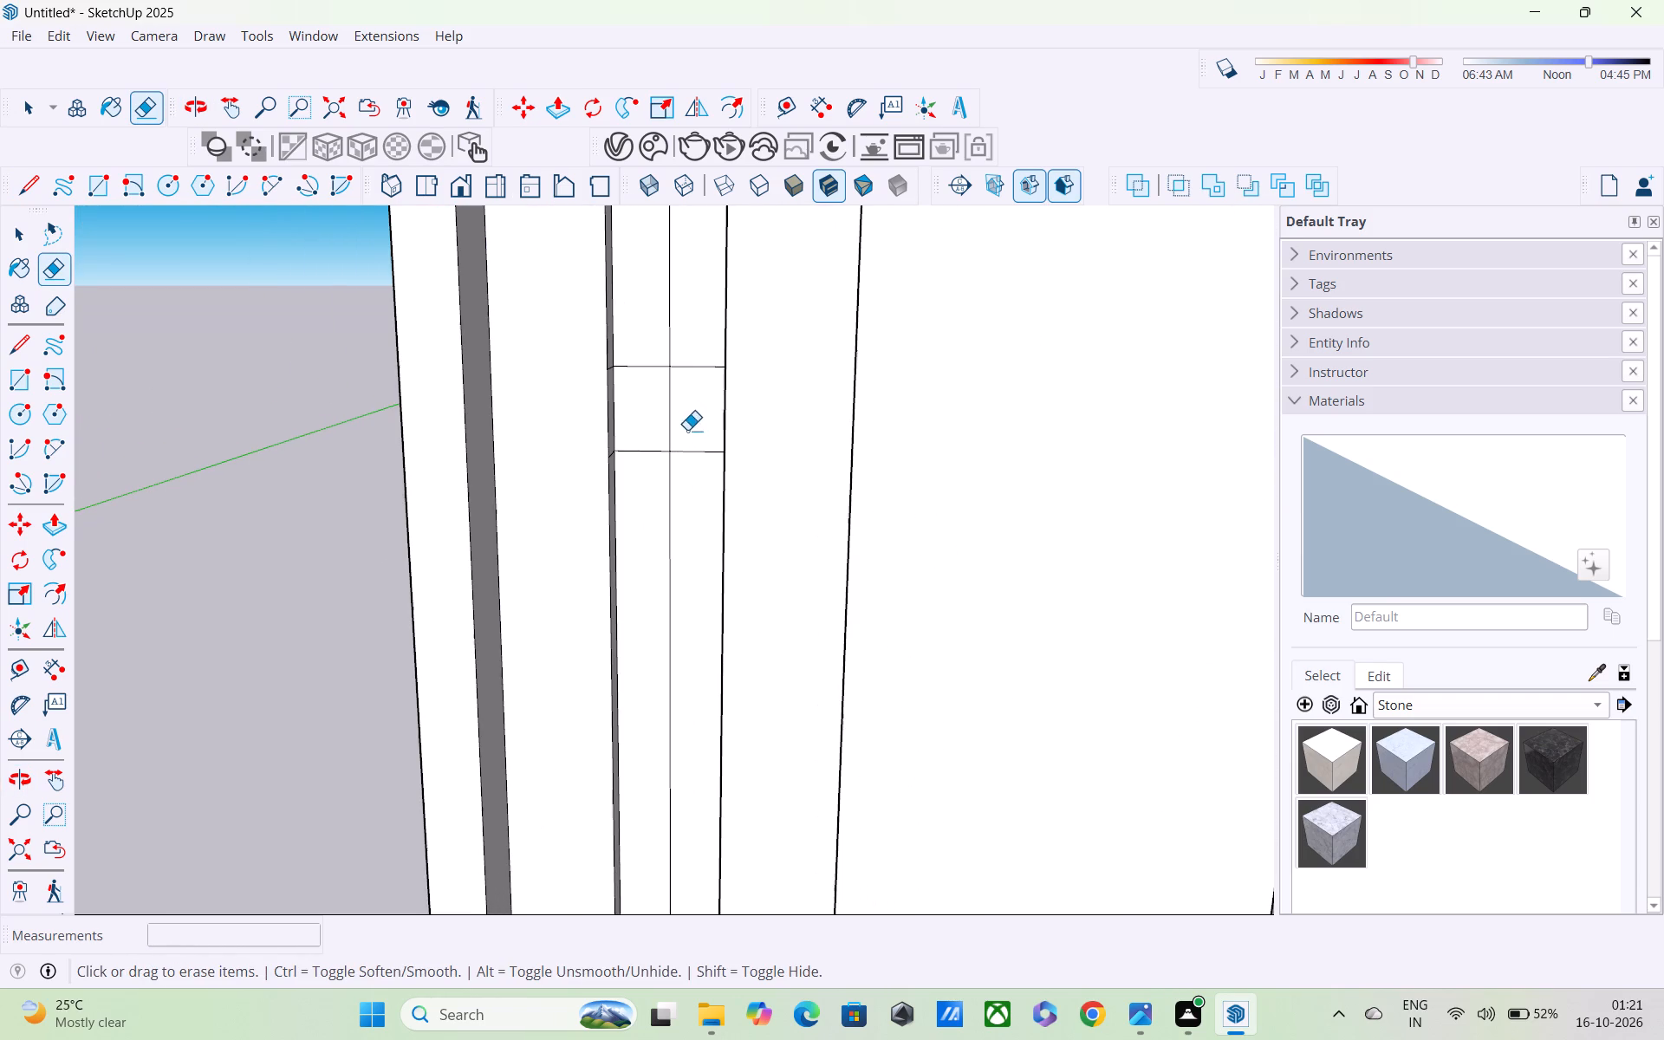
pyautogui.click(672, 403)
pyautogui.scroll(-3, 670, 401)
pyautogui.keyDown('shift'); pyautogui.moveTo(676, 439); pyautogui.dragTo(703, 702, button='middle'); pyautogui.keyUp('shift')
pyautogui.scroll(-5, 703, 590)
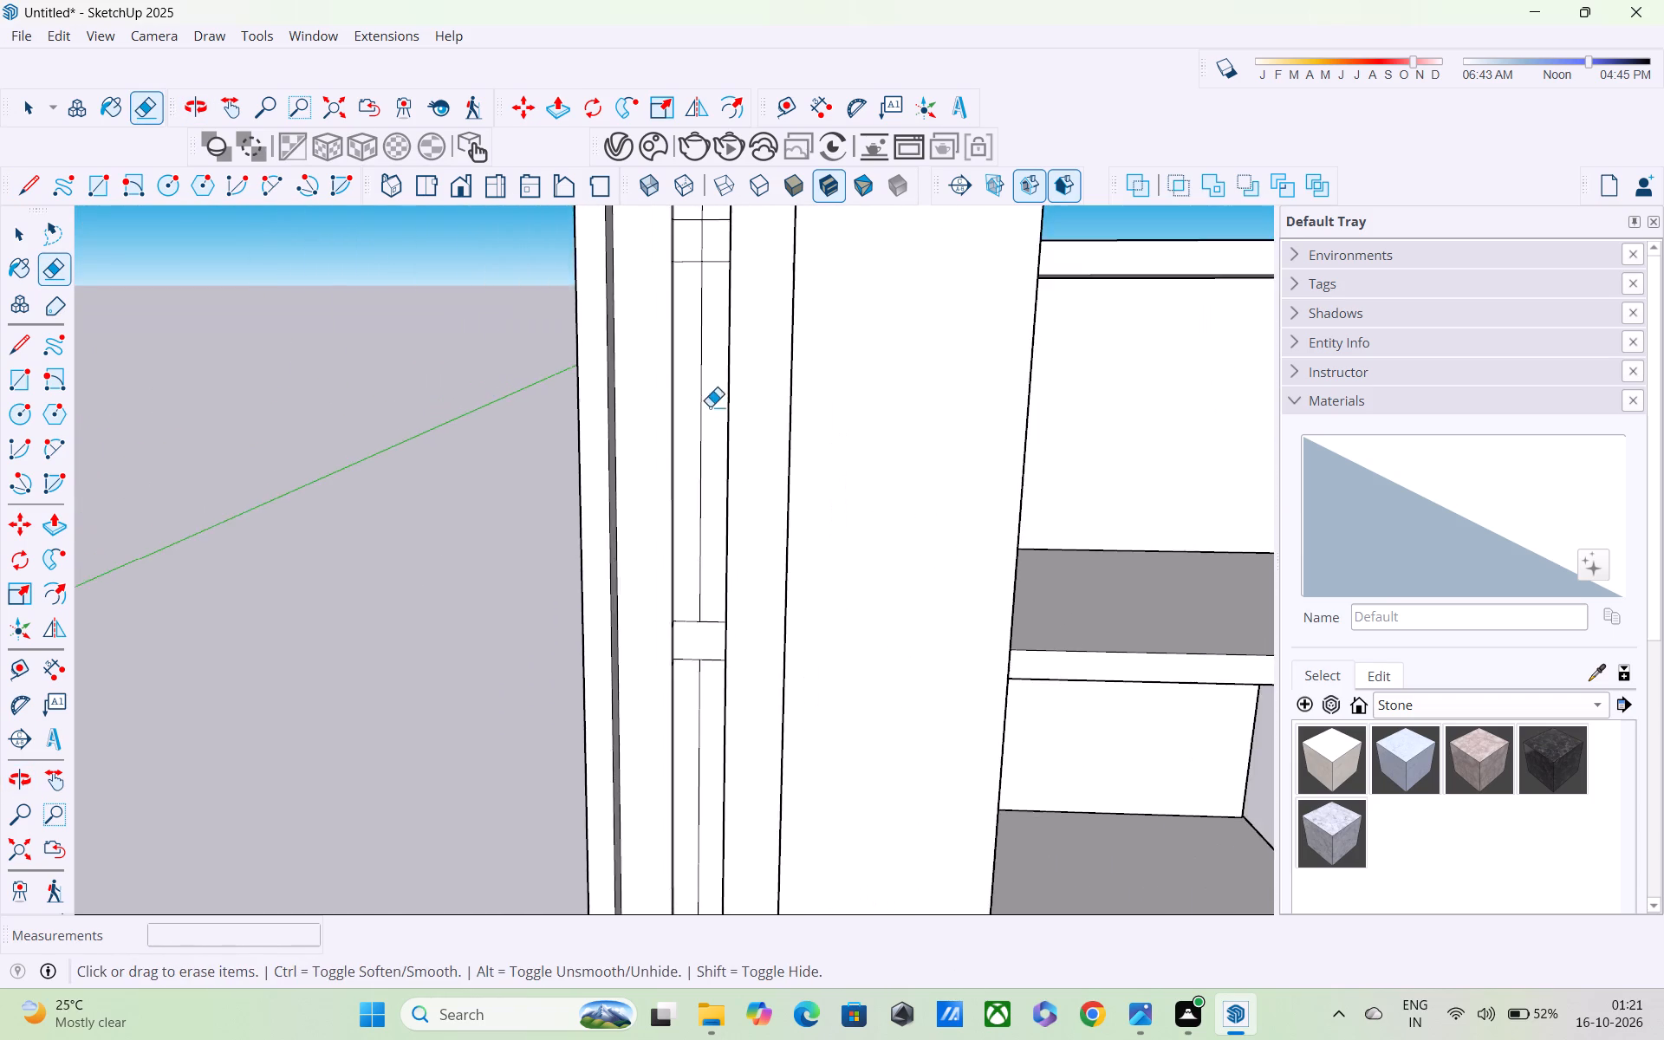
pyautogui.scroll(-3, 710, 406)
pyautogui.moveTo(710, 406); pyautogui.dragTo(723, 639, button='middle')
pyautogui.scroll(5, 732, 427)
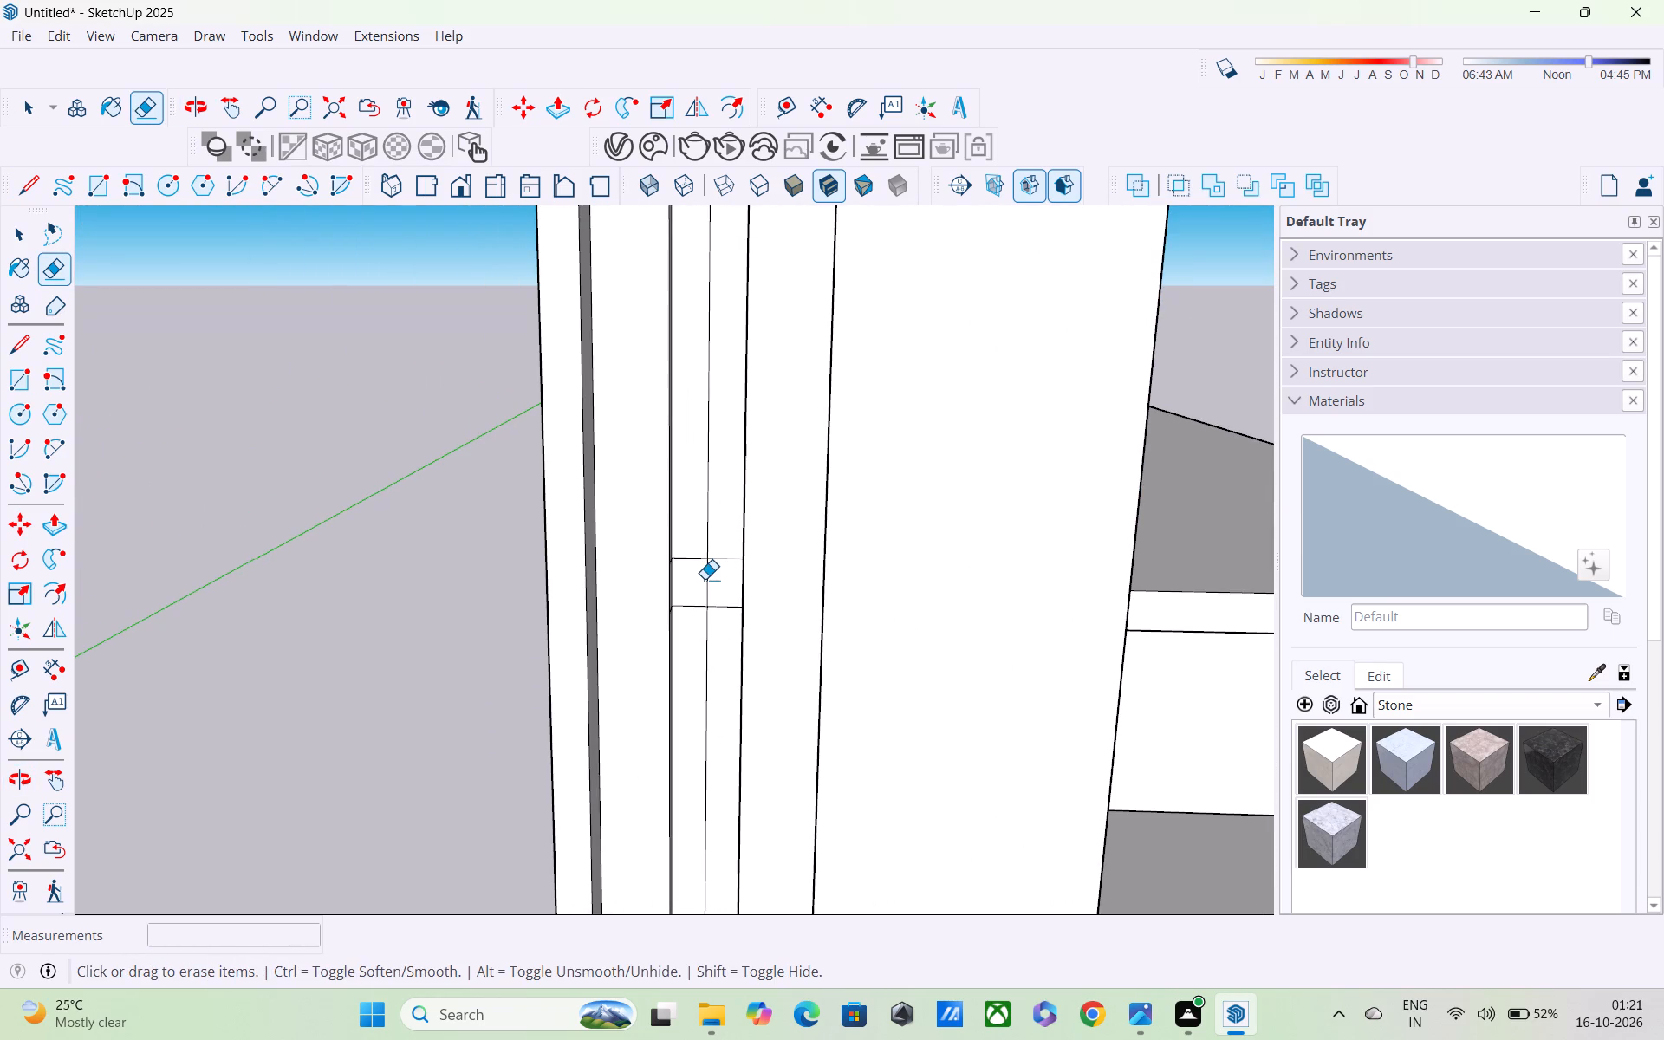
pyautogui.click(705, 579)
# Draw a vertical line about 30' 9" long on the tower's plain facade face, just beside the raised window-strip panel.
pyautogui.scroll(-6, 705, 579)
pyautogui.moveTo(703, 572); pyautogui.dragTo(710, 497, button='middle')
pyautogui.scroll(-3, 710, 494)
pyautogui.scroll(3, 754, 464)
pyautogui.scroll(-2, 755, 463)
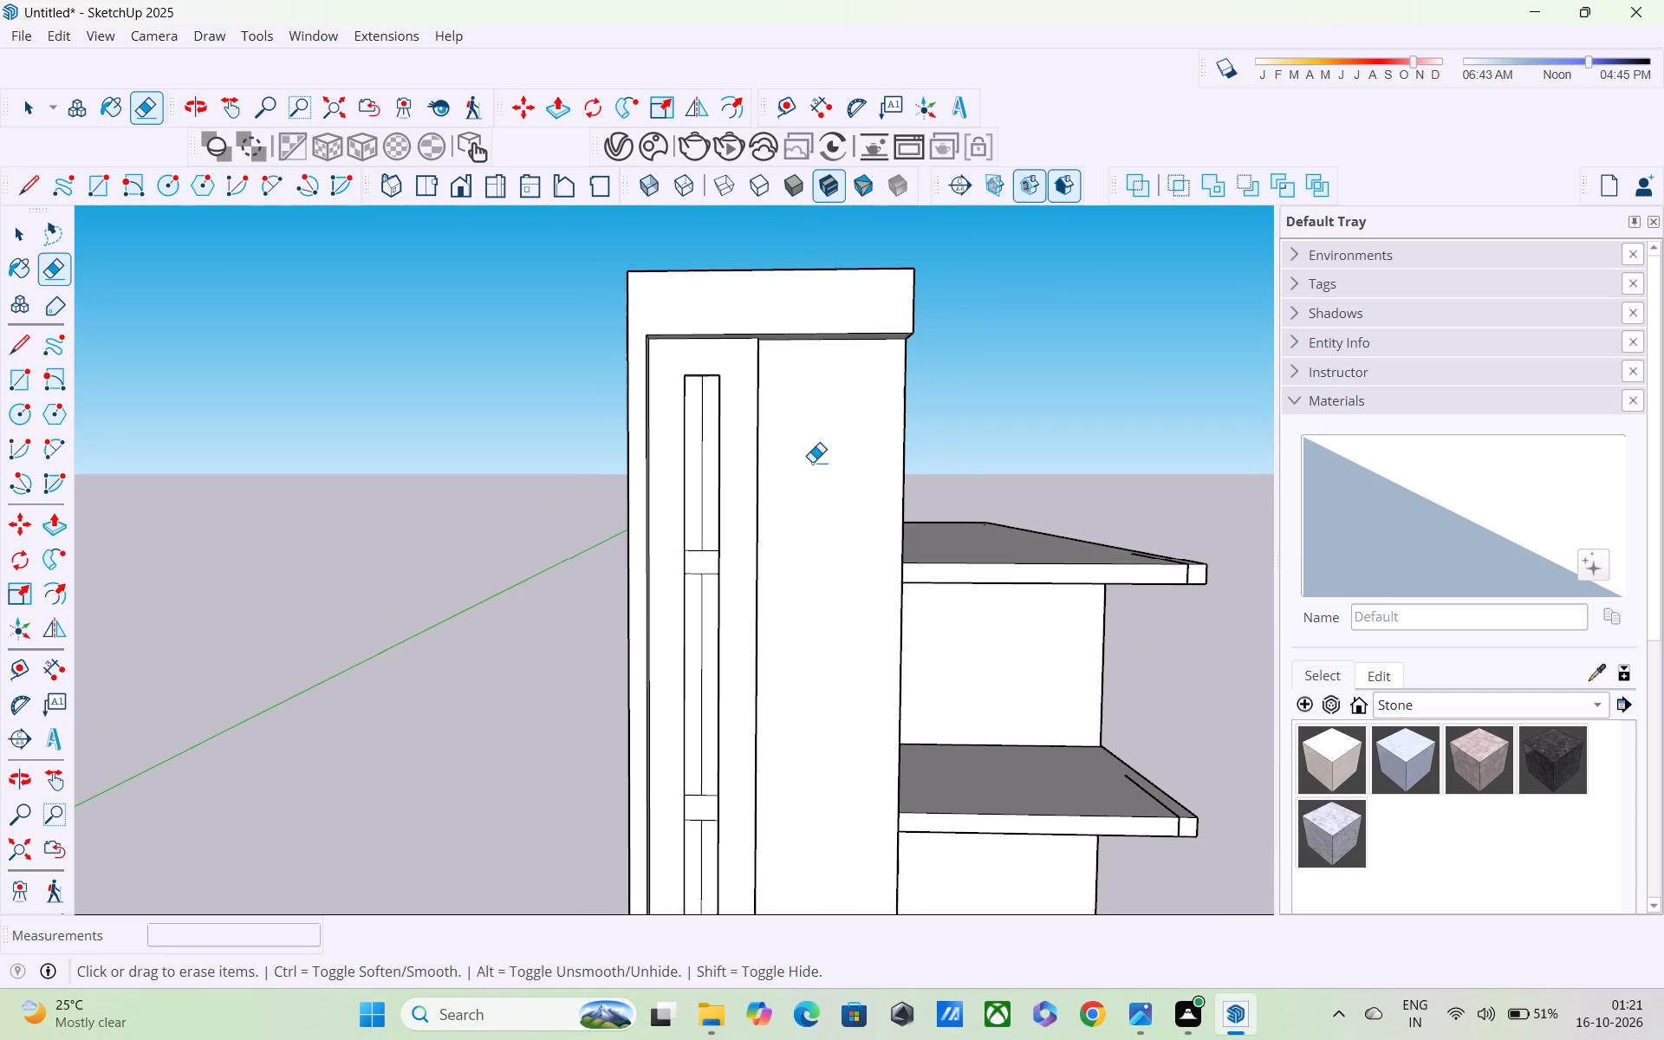
pyautogui.press('`')
pyautogui.scroll(2, 855, 380)
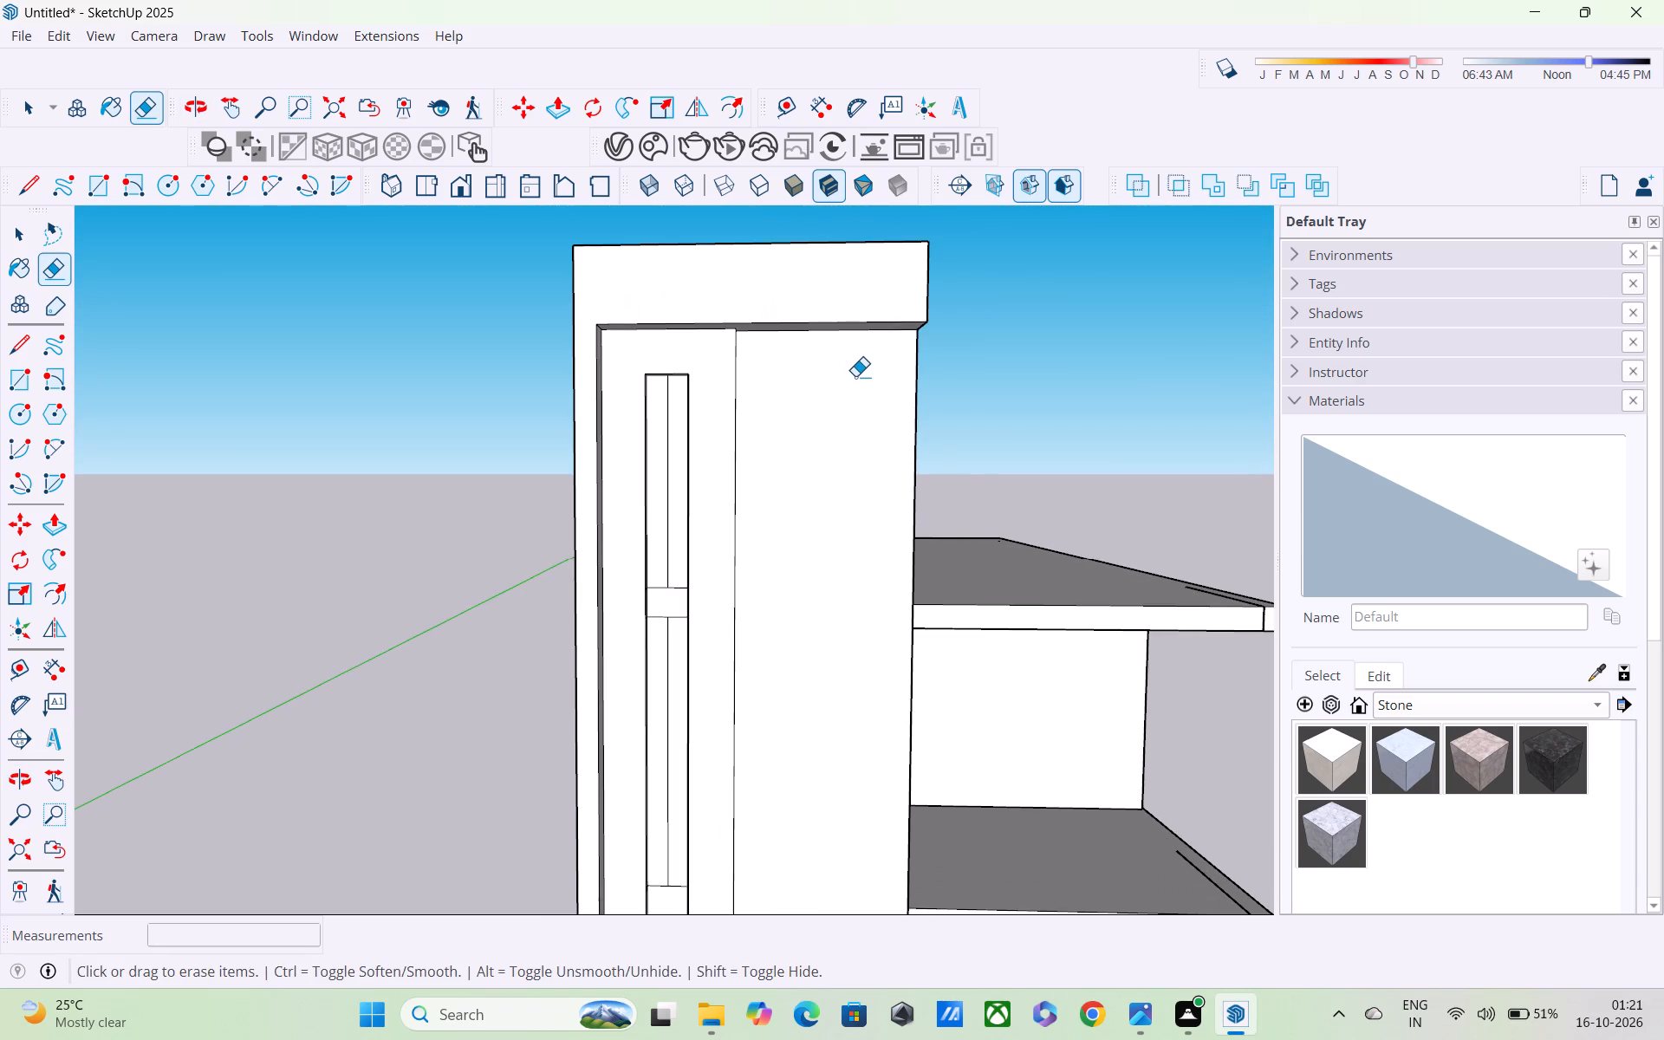
pyautogui.scroll(4, 855, 369)
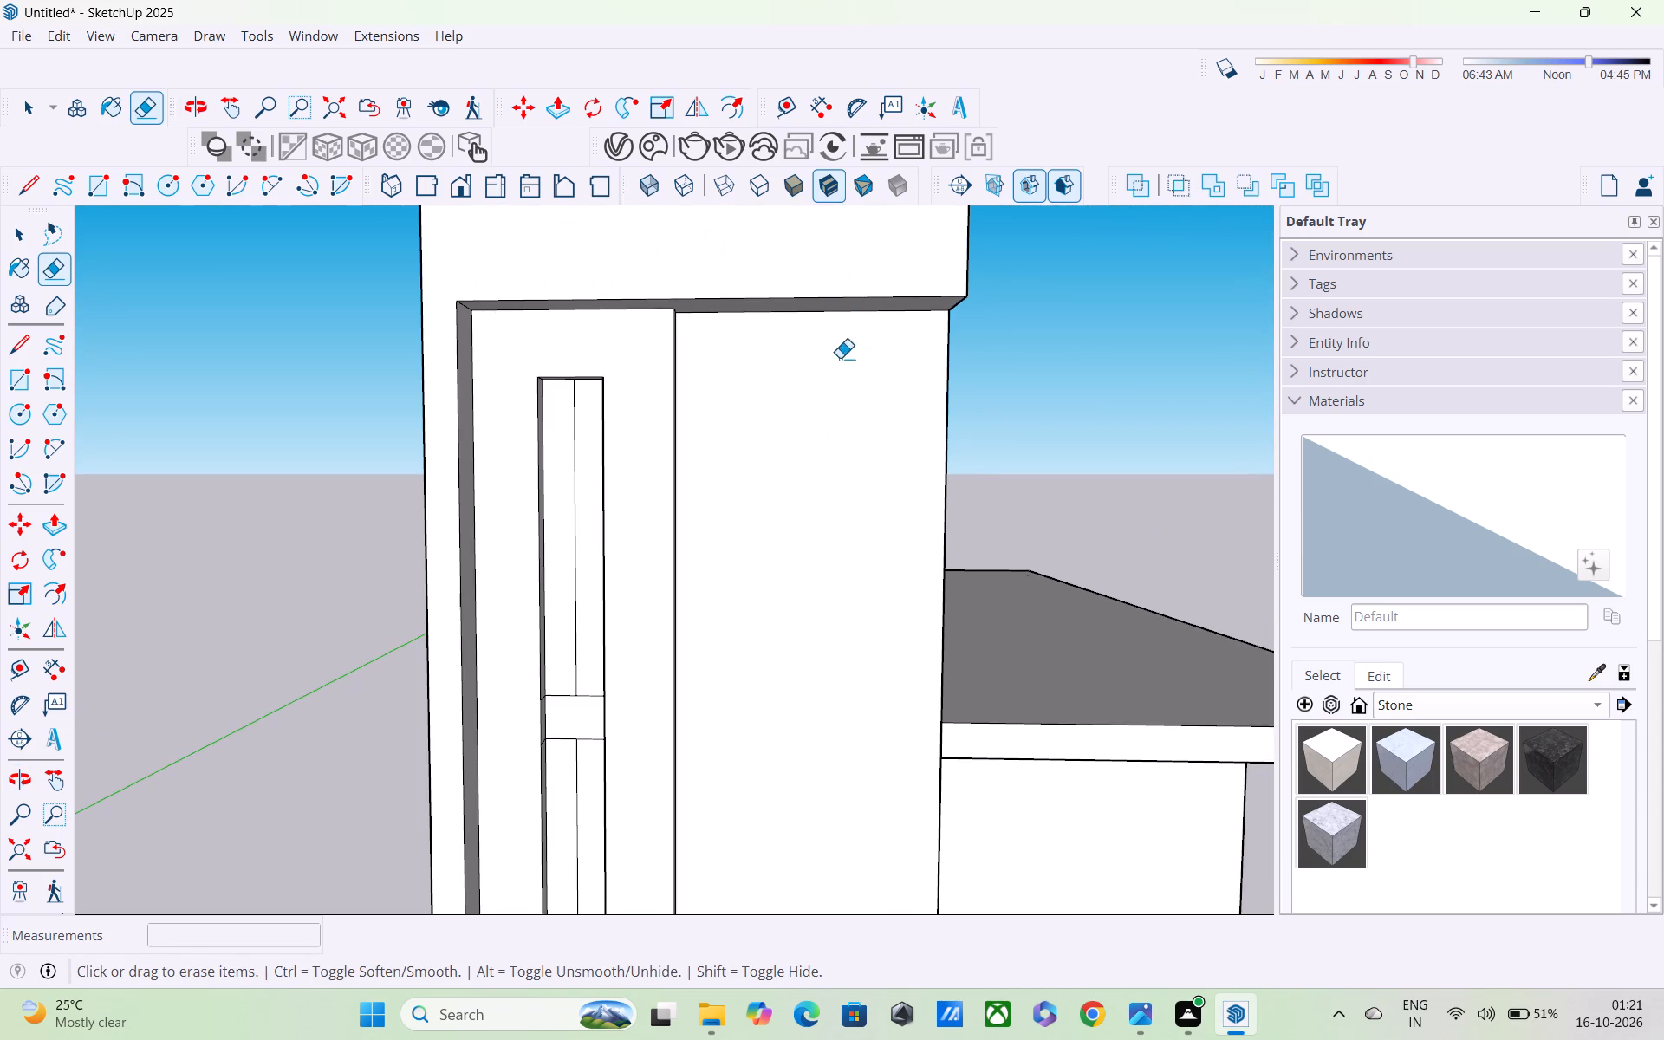
pyautogui.moveTo(813, 380); pyautogui.dragTo(806, 309, button='middle')
pyautogui.scroll(4, 771, 351)
pyautogui.scroll(-1, 771, 351)
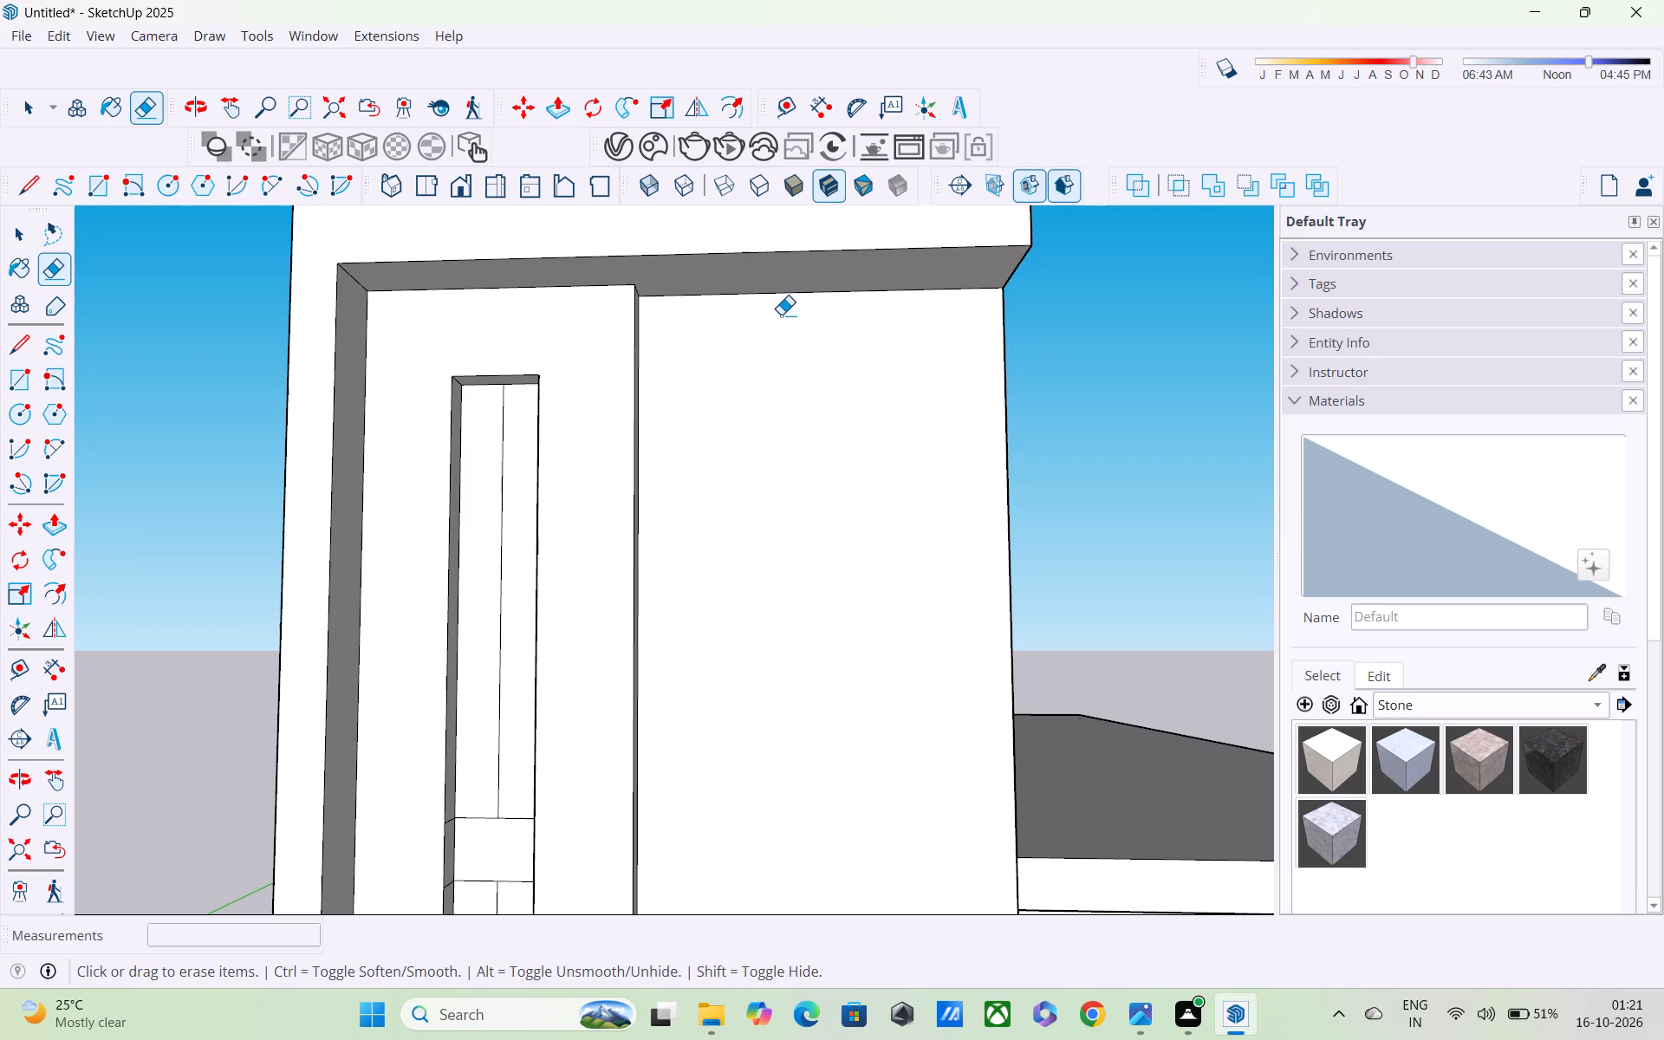
pyautogui.scroll(-3, 781, 314)
pyautogui.press('l')
pyautogui.scroll(-9, 781, 300)
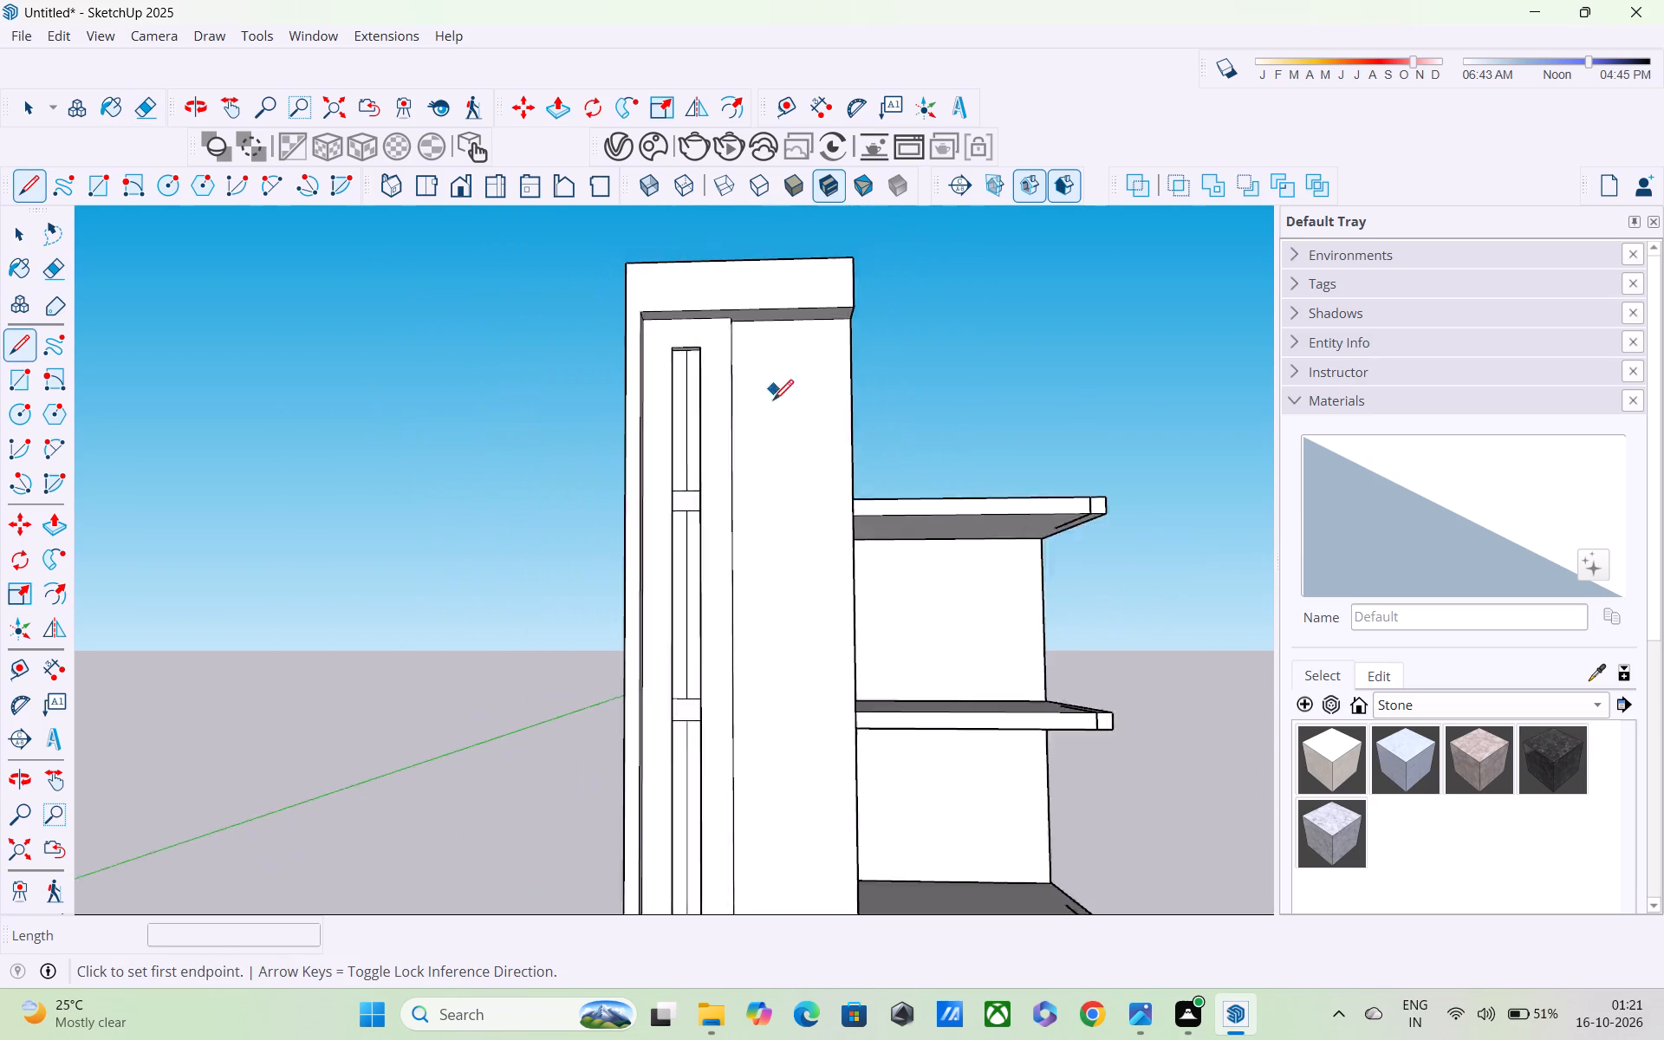
pyautogui.scroll(1, 773, 406)
pyautogui.scroll(-2, 769, 422)
pyautogui.scroll(1, 770, 450)
pyautogui.scroll(-5, 770, 450)
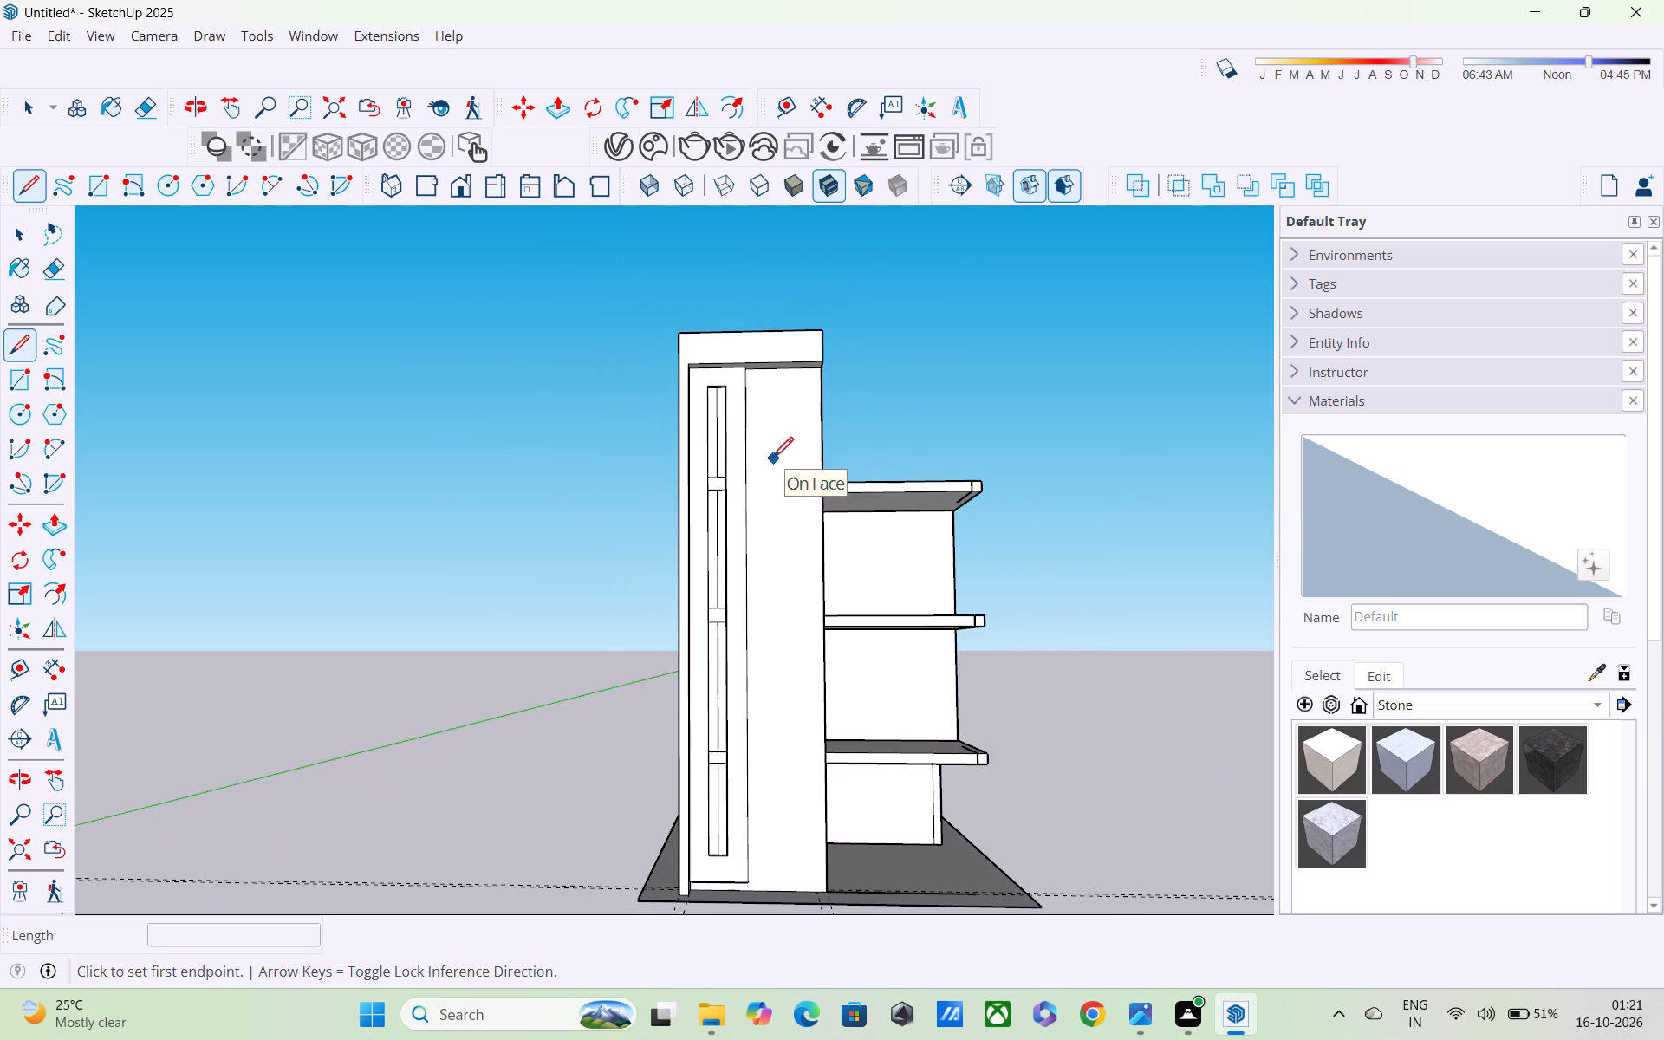
pyautogui.keyDown('shift'); pyautogui.moveTo(769, 459); pyautogui.dragTo(820, 381, button='middle'); pyautogui.keyUp('shift')
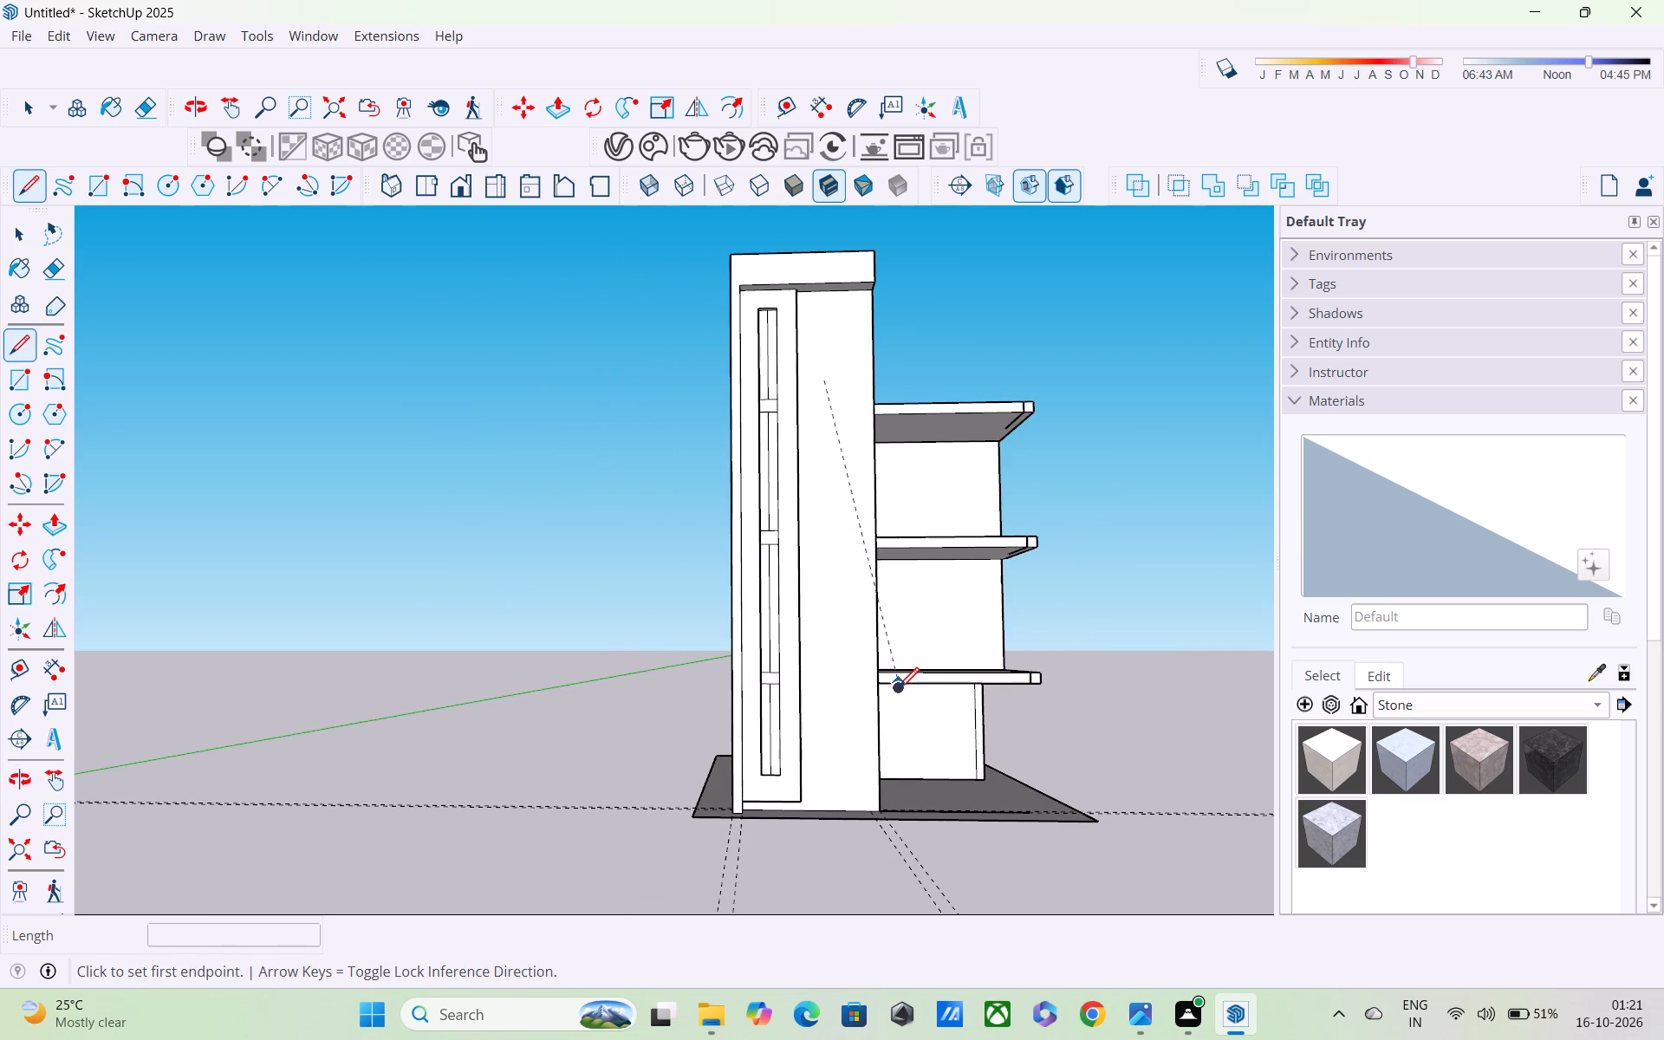
pyautogui.keyDown('shift'); pyautogui.click(807, 683); pyautogui.keyUp('shift')
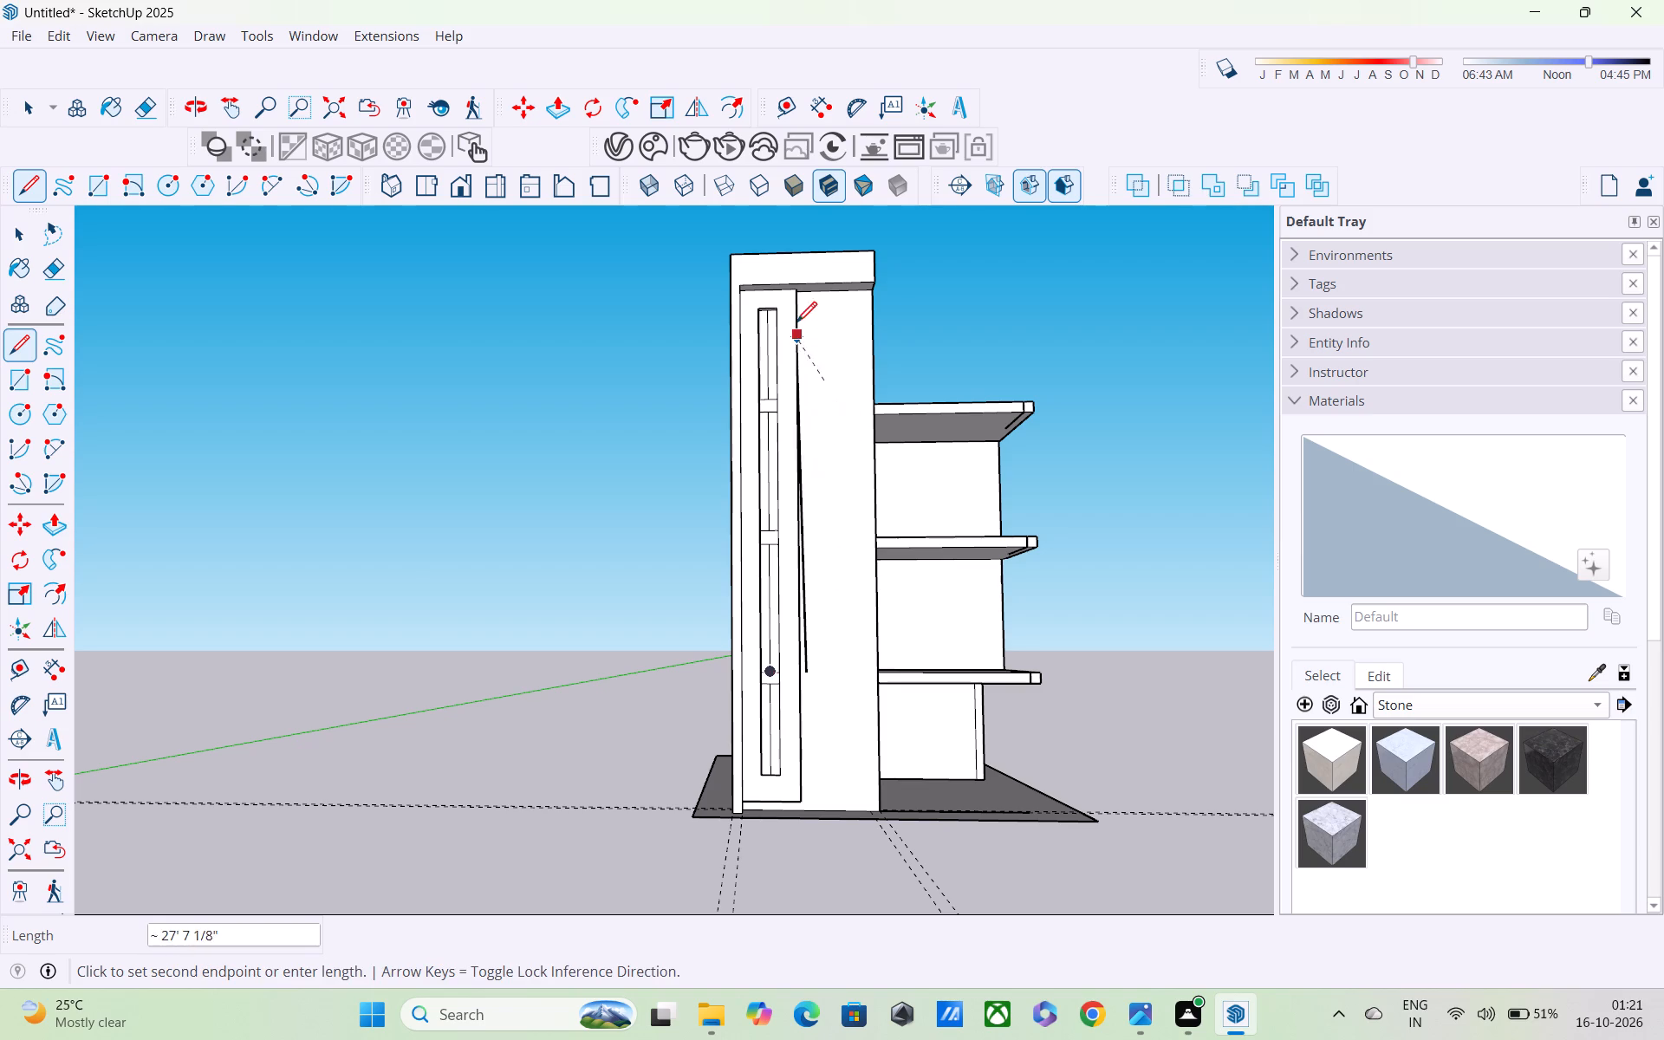
pyautogui.keyDown('shift'); pyautogui.scroll(6, 809, 302); pyautogui.keyUp('shift')
pyautogui.scroll(2, 809, 302)
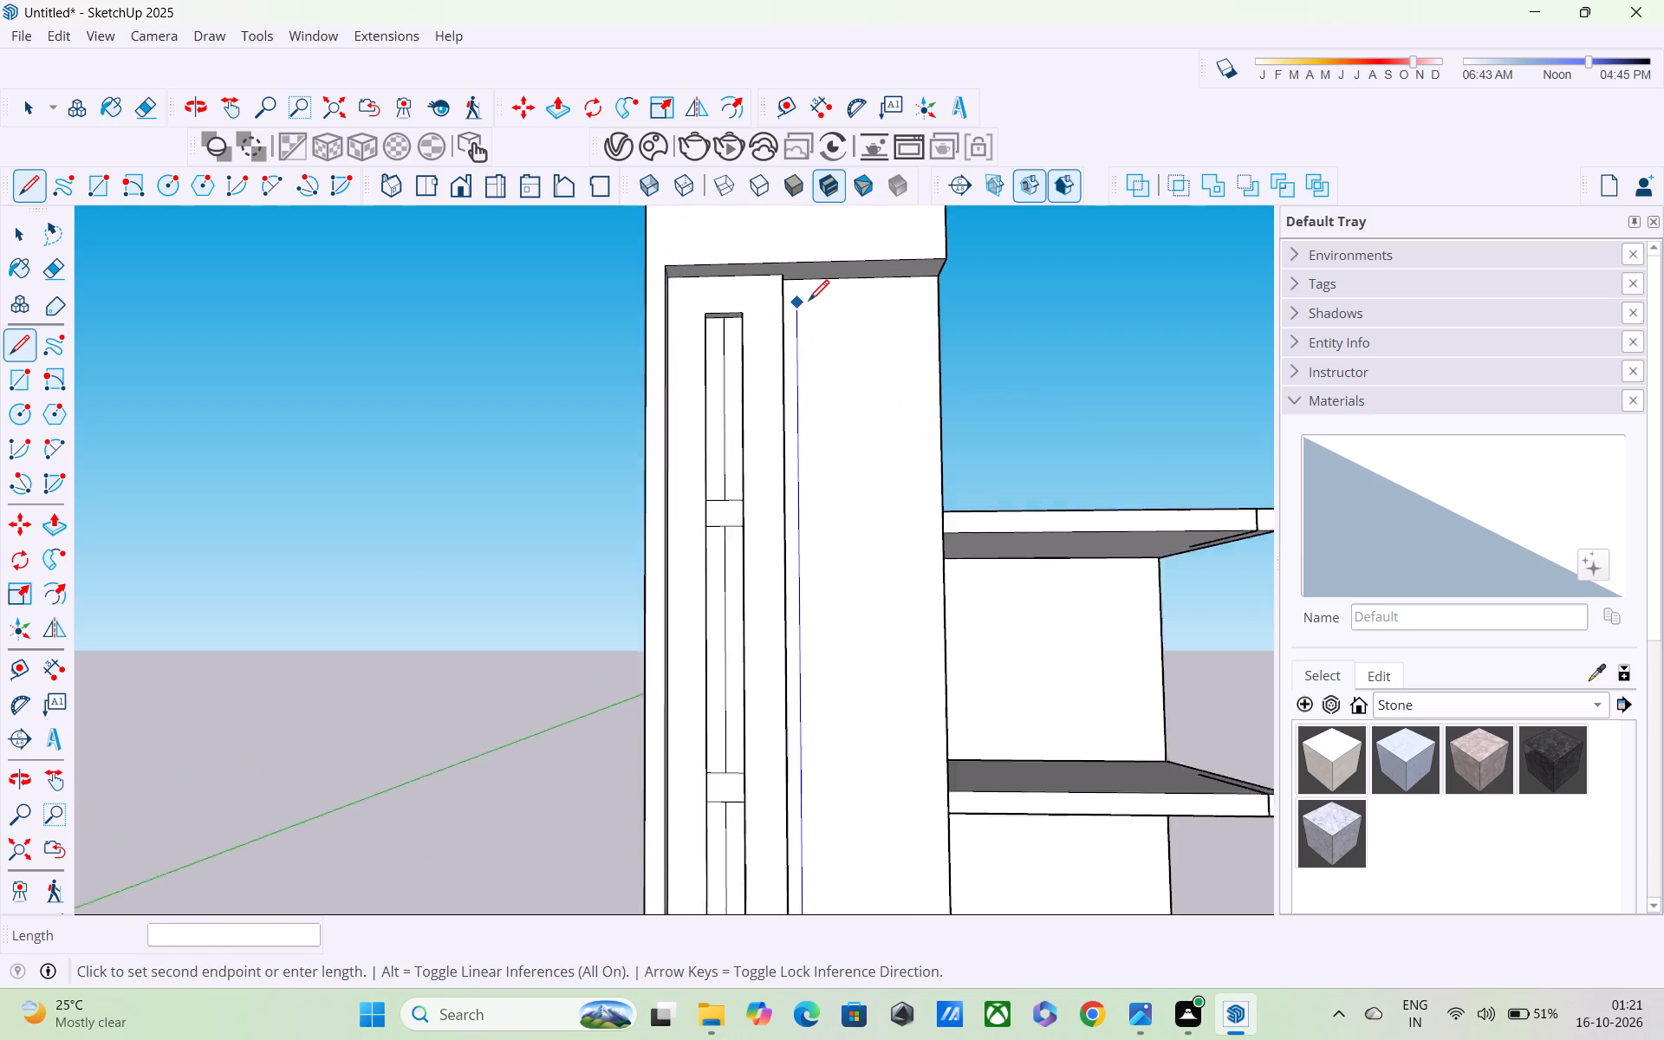
pyautogui.scroll(3, 809, 302)
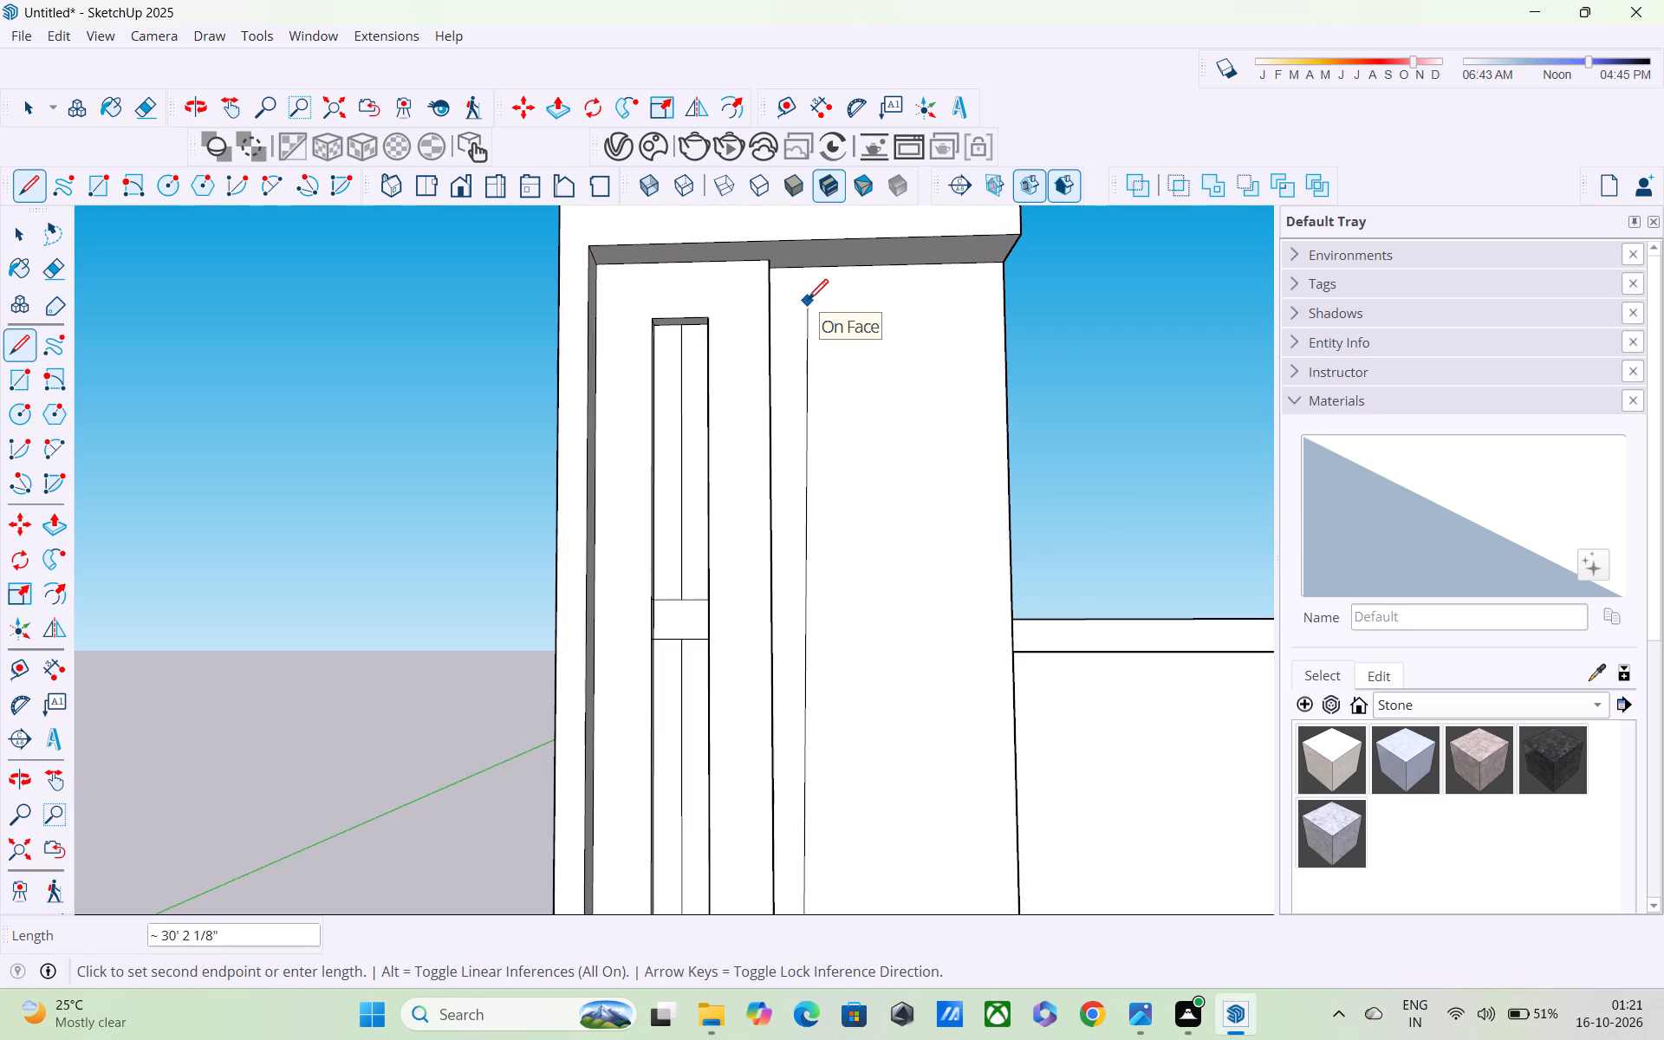
pyautogui.scroll(2, 808, 302)
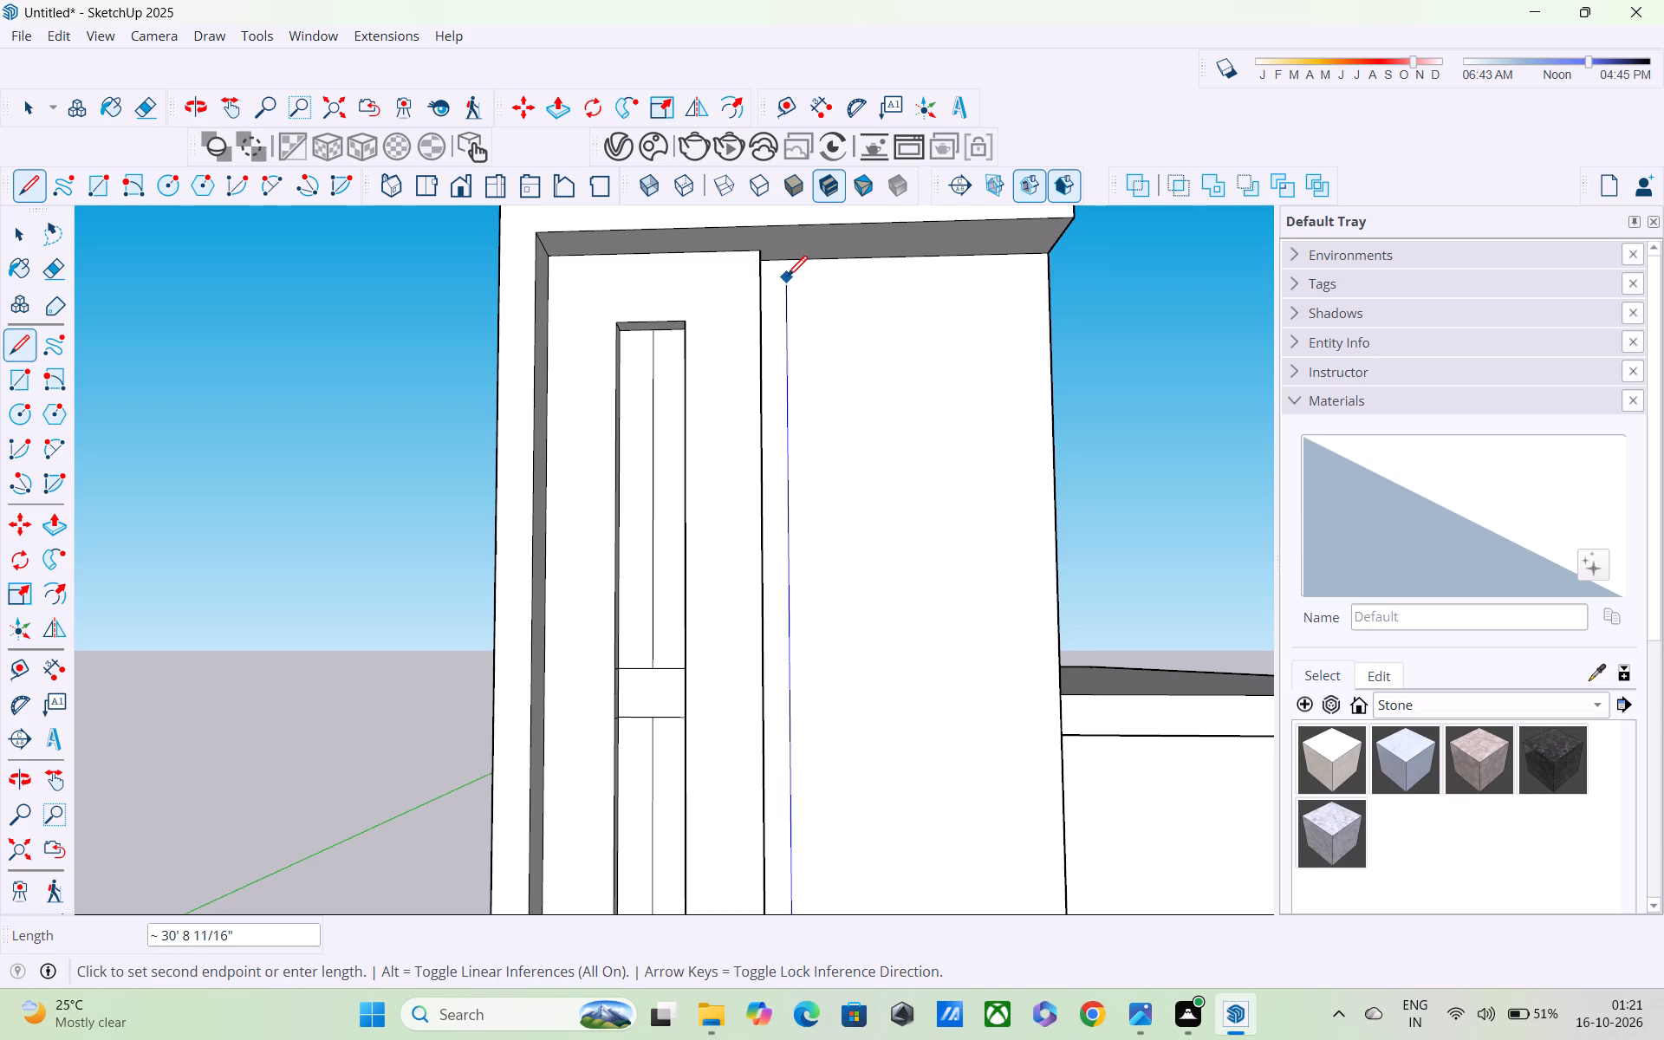
pyautogui.click(787, 276)
pyautogui.scroll(1, 803, 354)
pyautogui.scroll(-7, 800, 367)
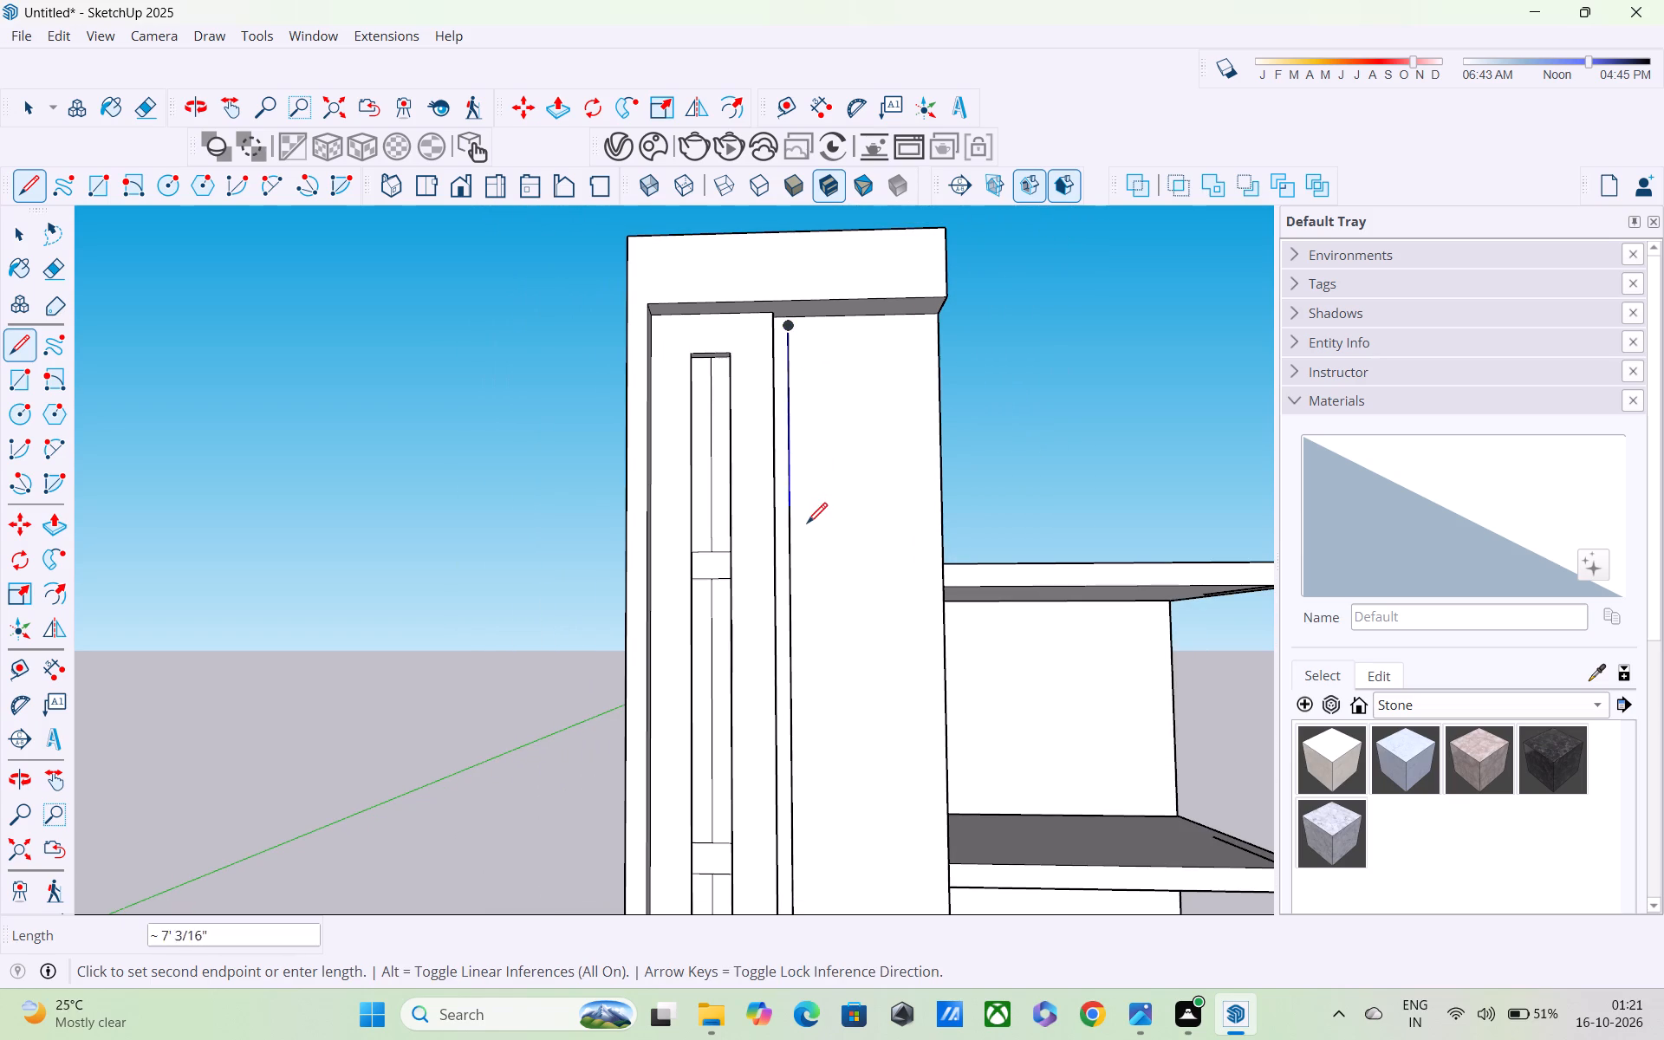
pyautogui.keyDown('shift'); pyautogui.moveTo(805, 543); pyautogui.dragTo(793, 388, button='middle'); pyautogui.keyUp('shift')
pyautogui.scroll(-9, 795, 391)
pyautogui.press('space')
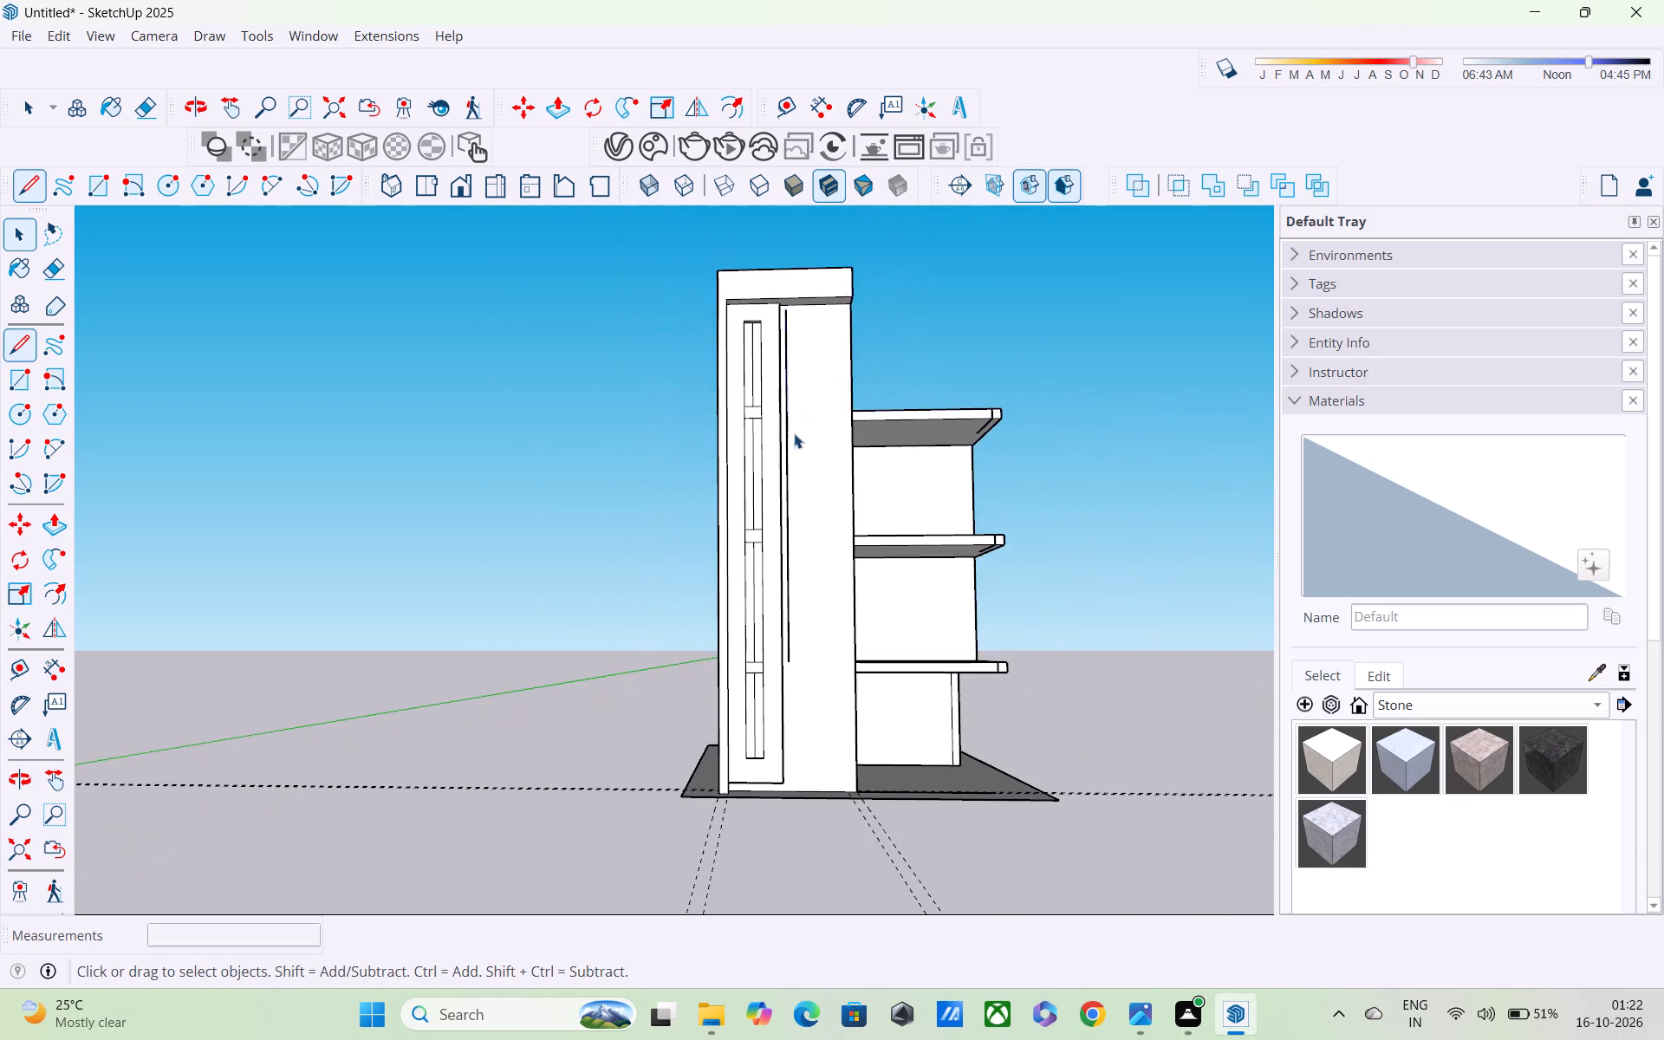
# Copy the vertical facade line about 5' 7 5/16" across the plain face towards its outer edge, dividing the distance into 20 equal intervals.
pyautogui.scroll(7, 803, 525)
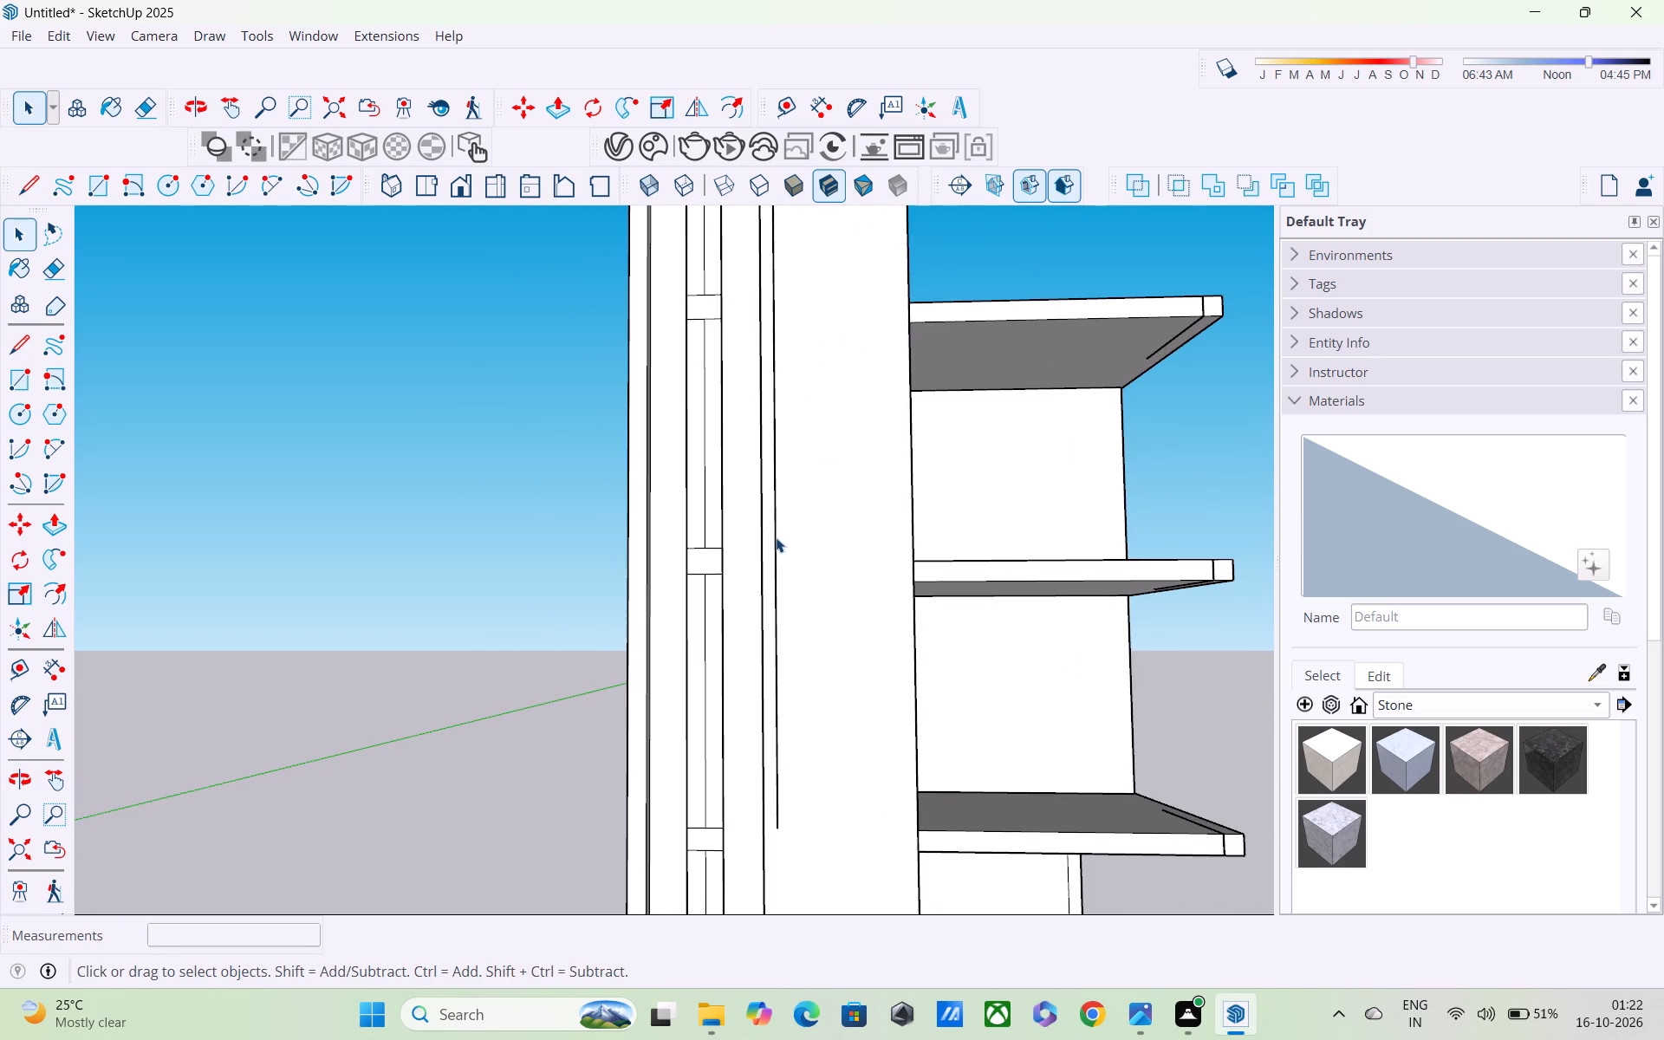
pyautogui.click(776, 537)
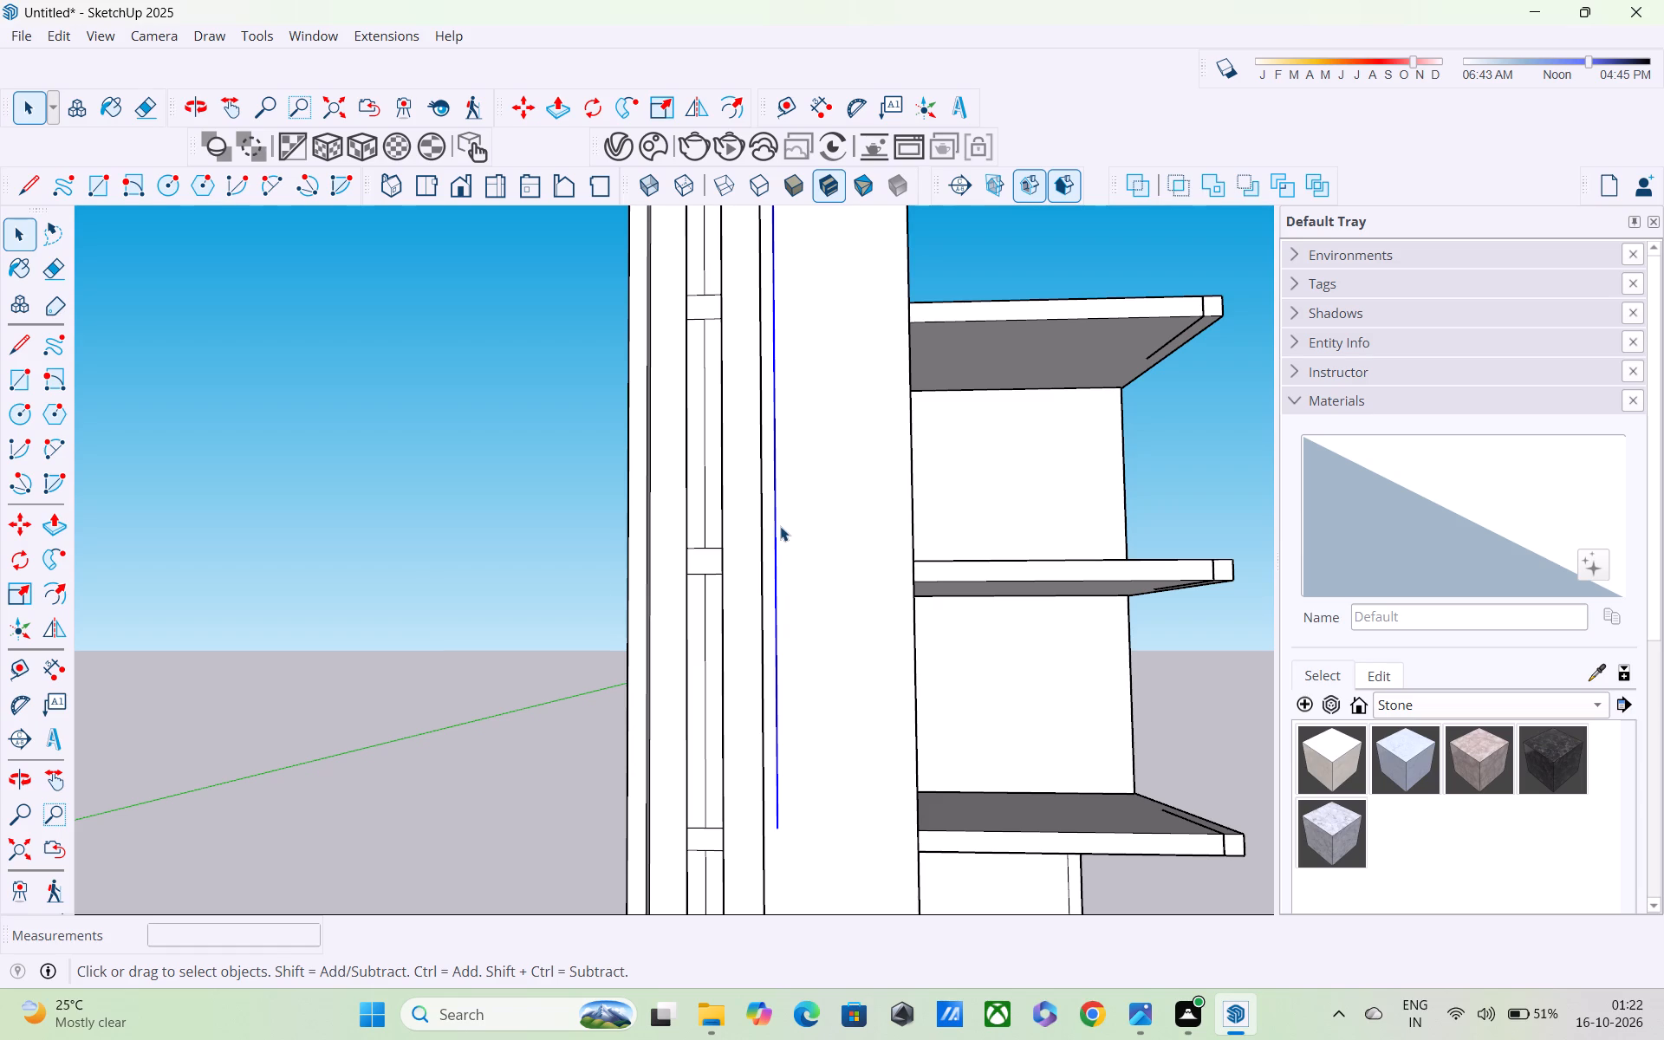
pyautogui.press('m')
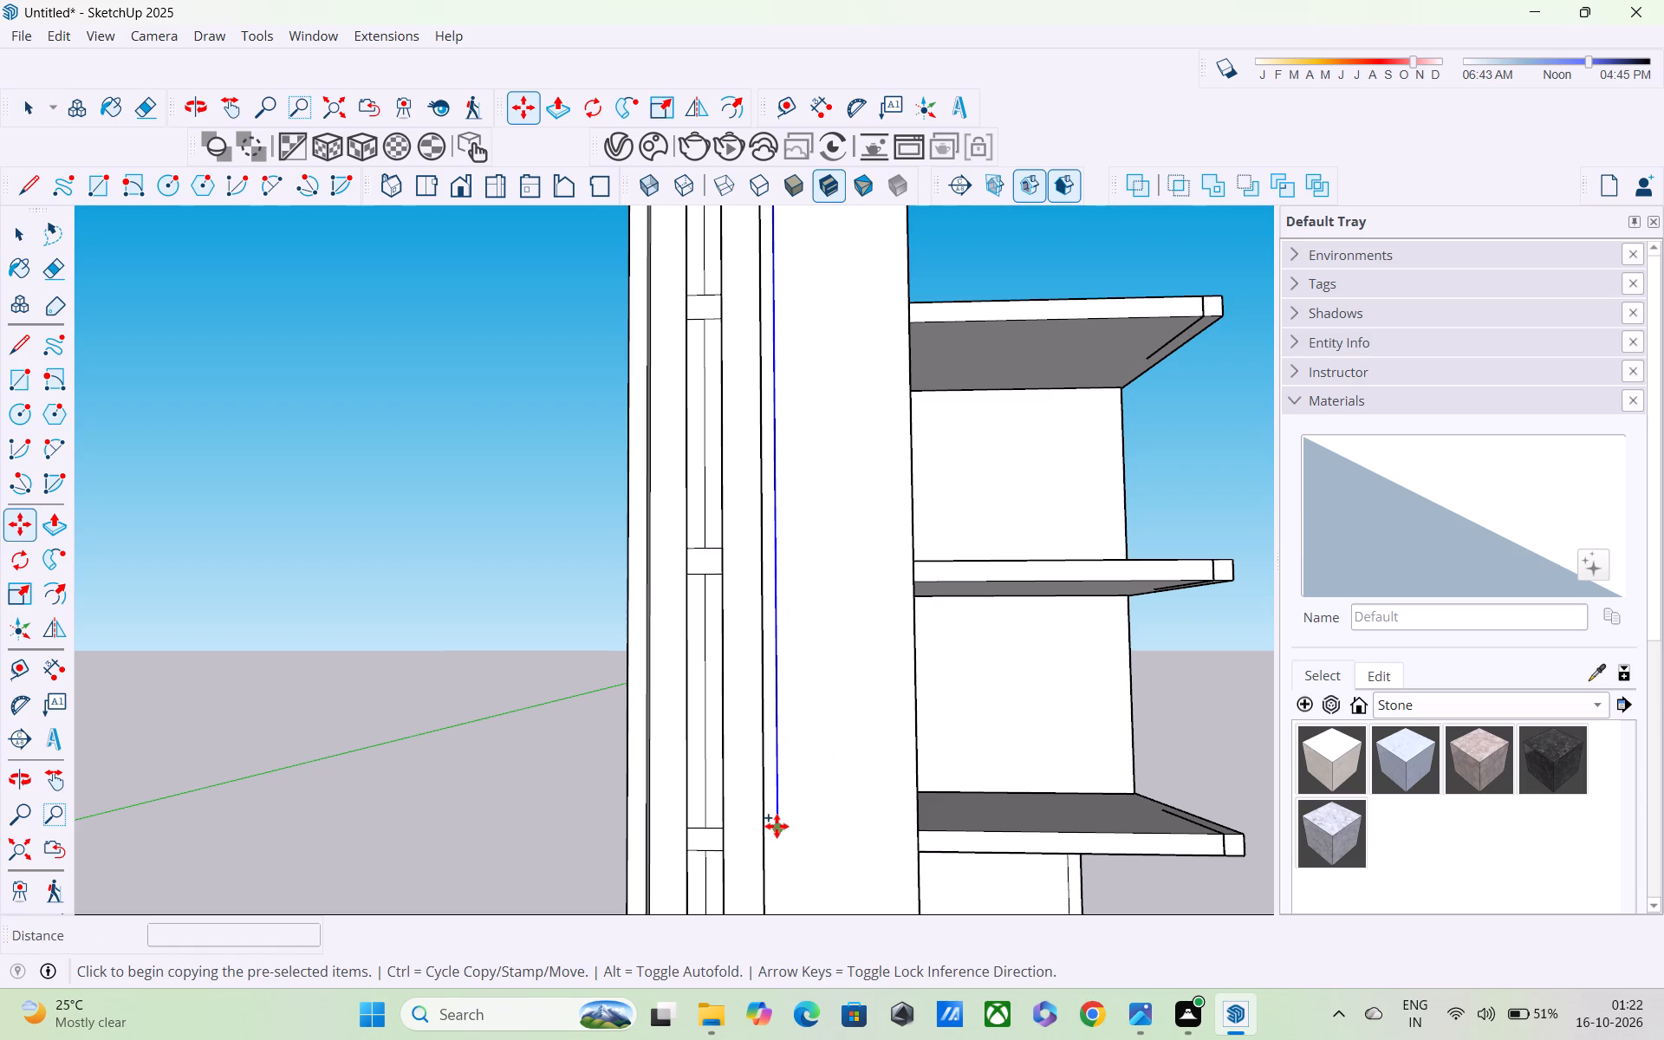
pyautogui.click(777, 827)
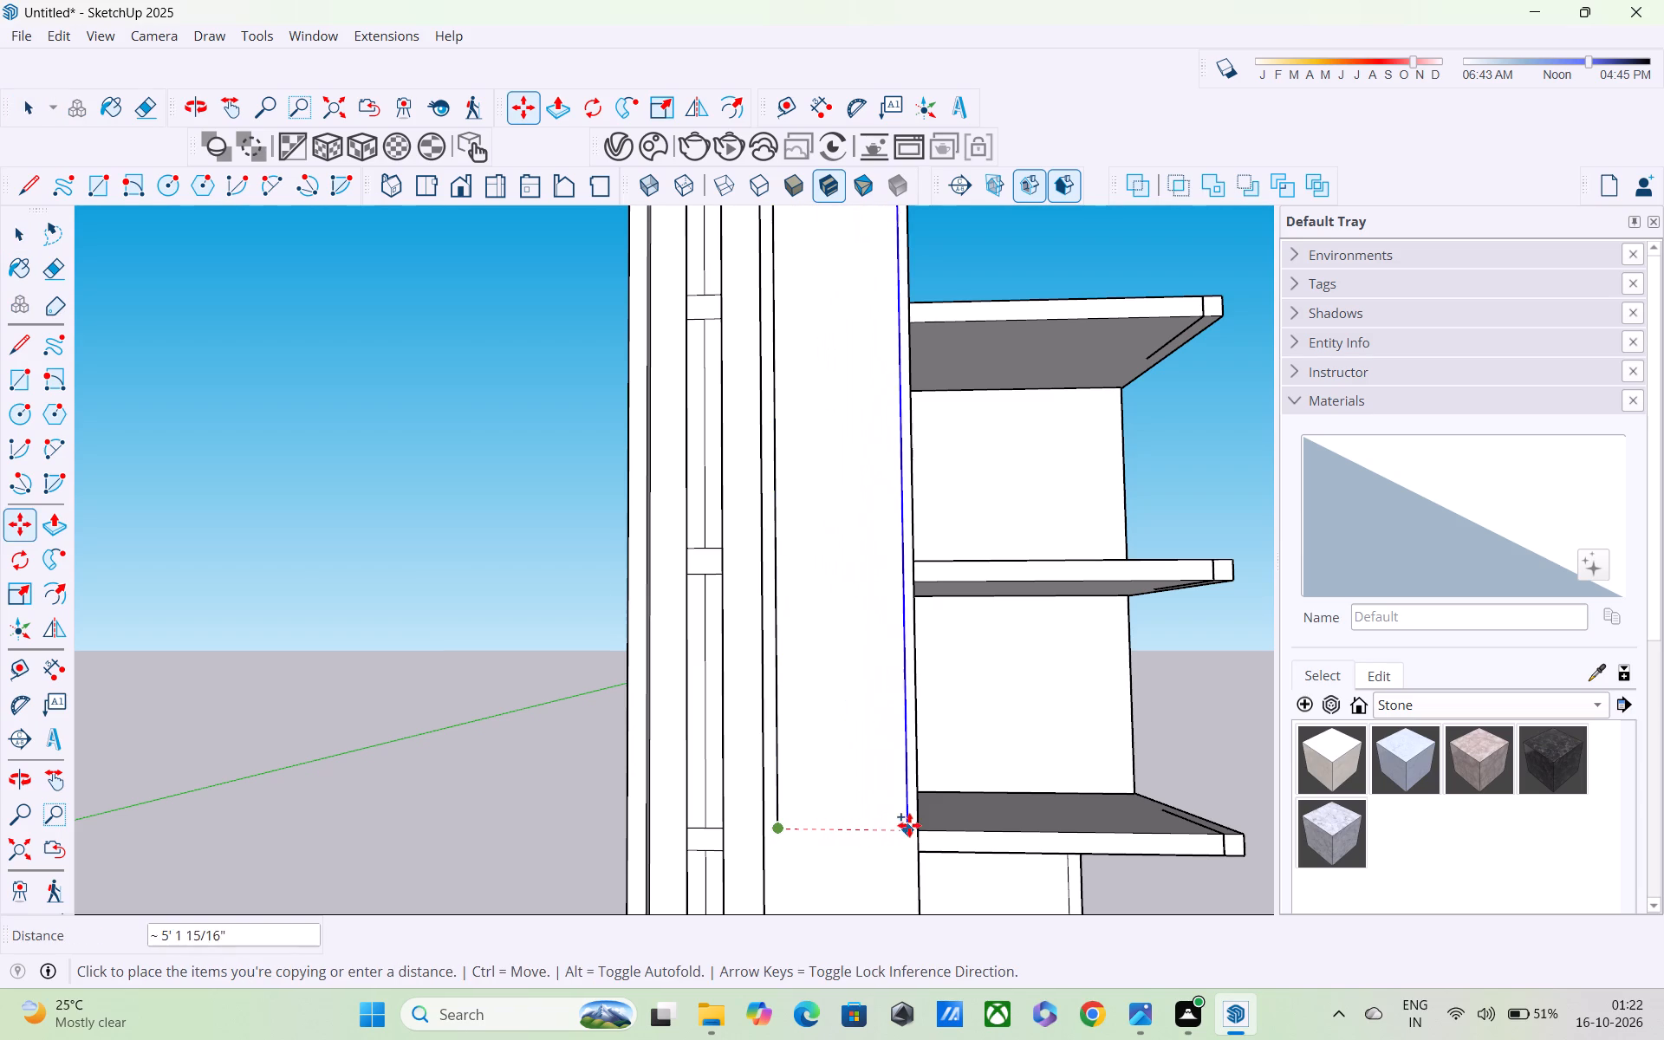
pyautogui.click(915, 822)
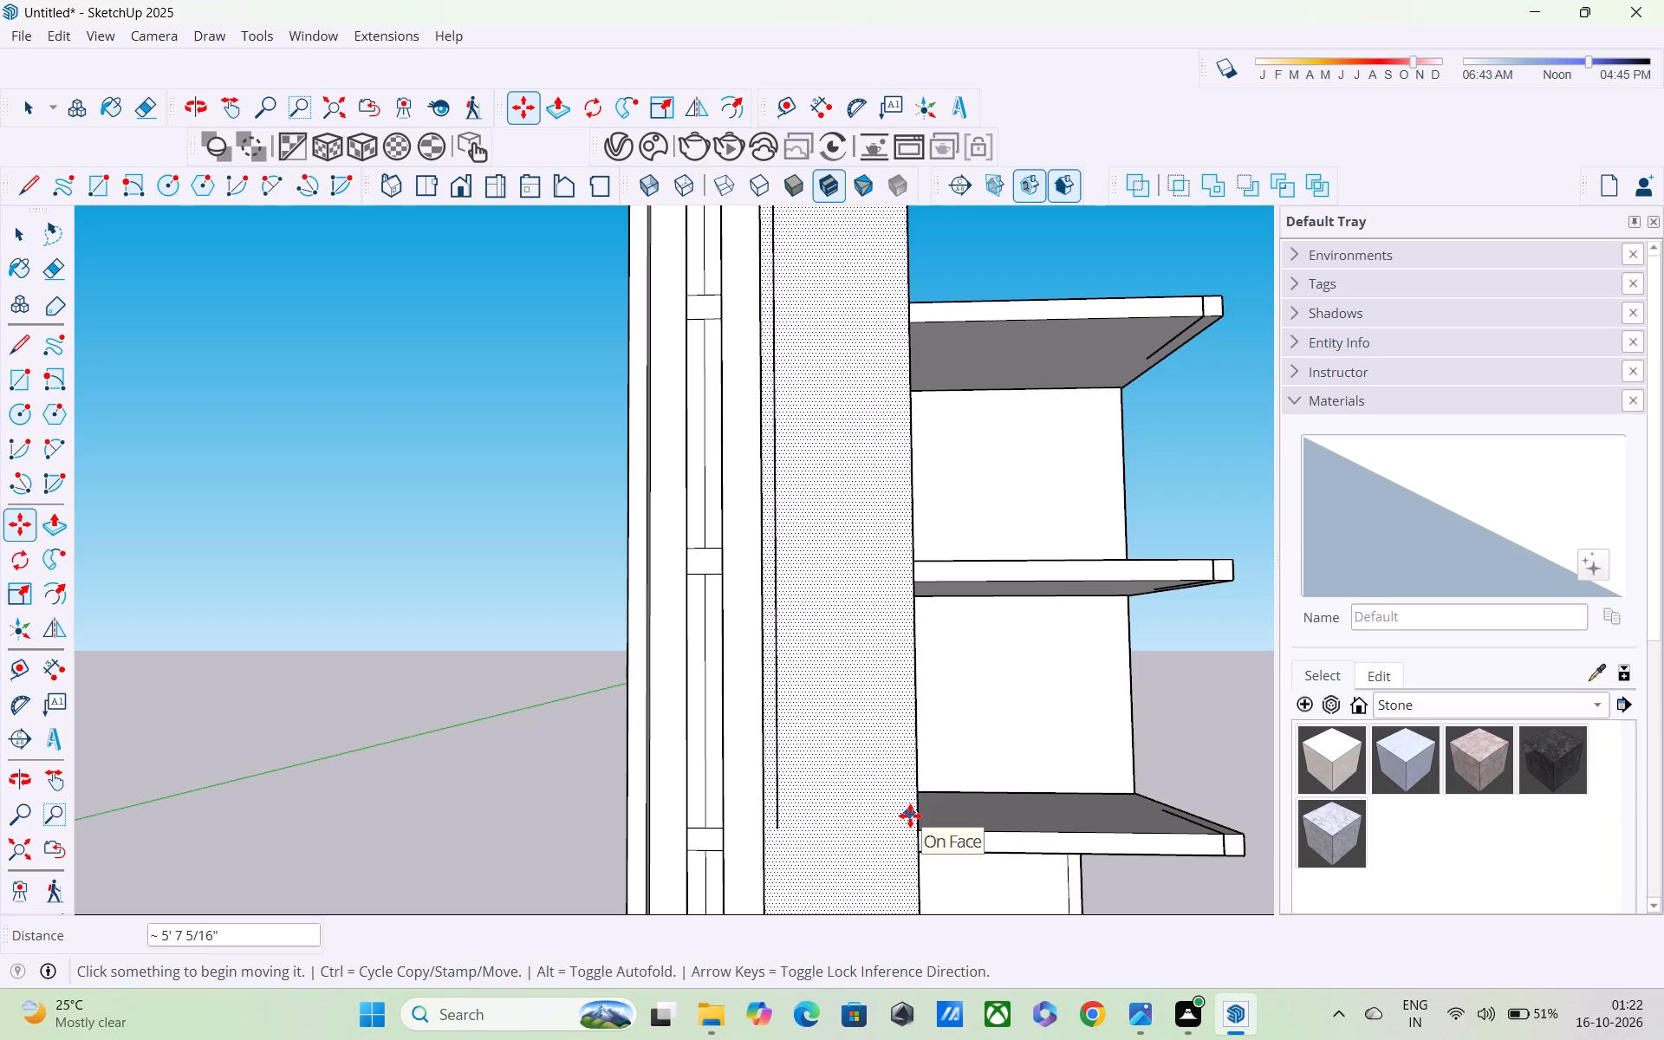
pyautogui.press('/')
pyautogui.write('20')
pyautogui.press('Return')
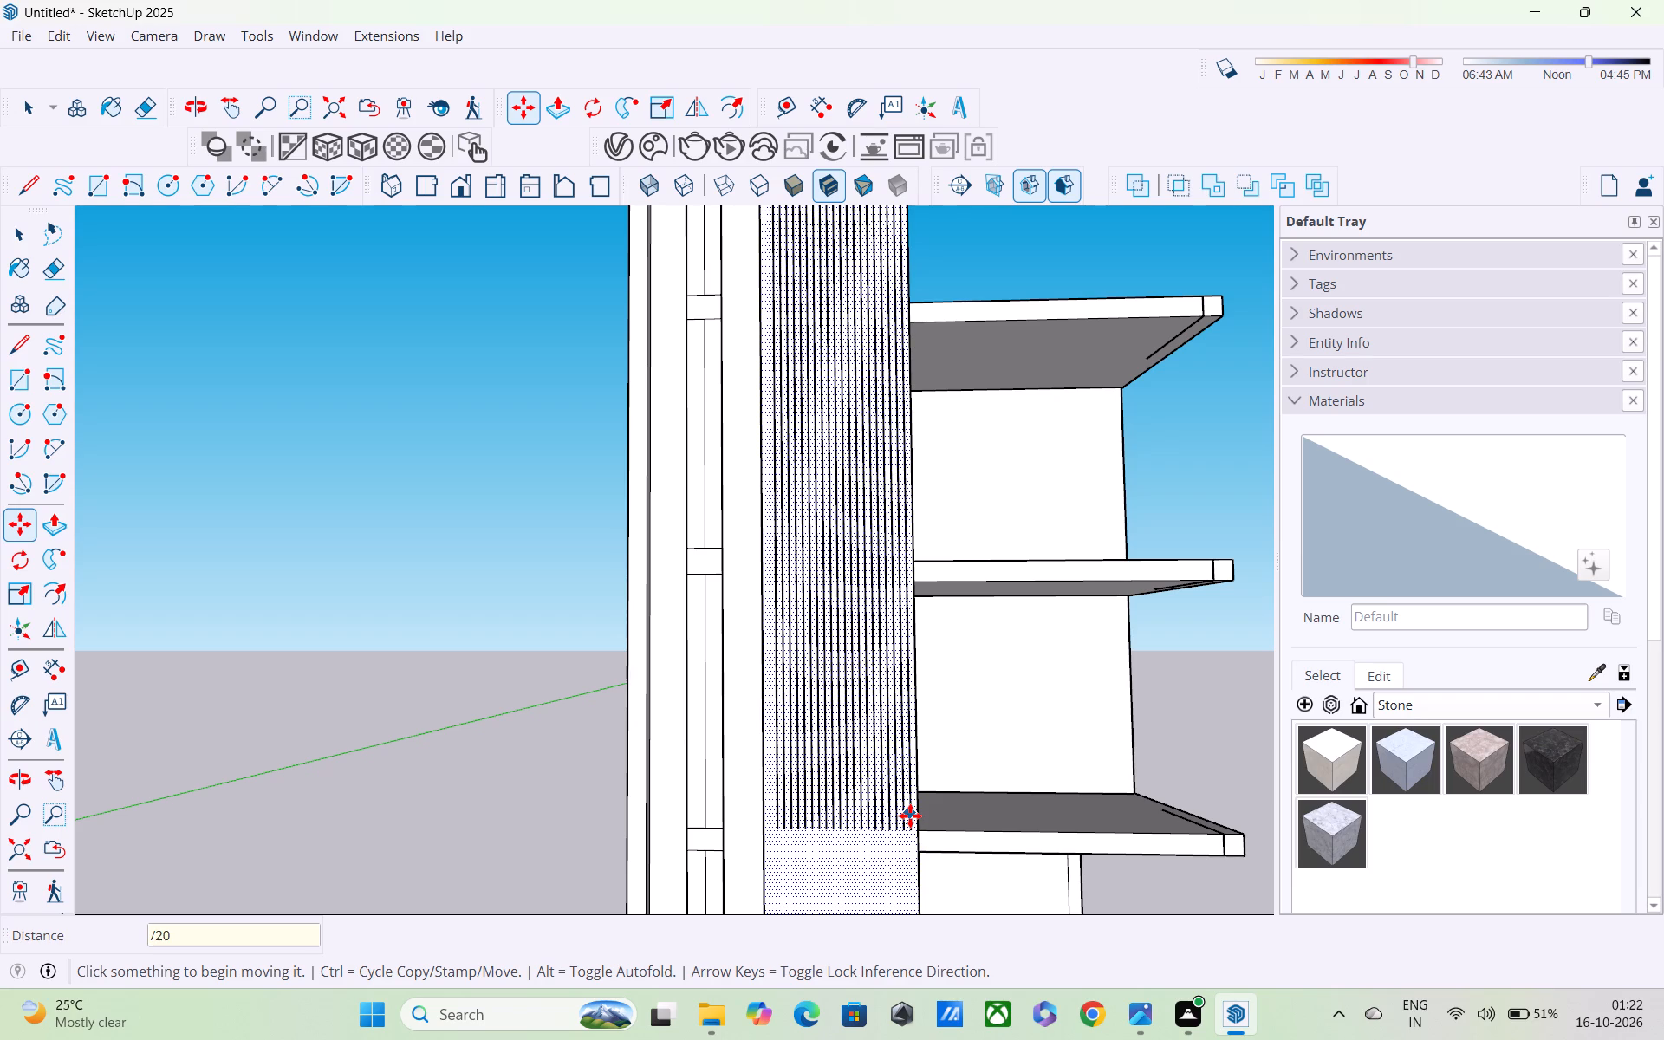
# Copy the vertical line nearest the raised window panel about 3 9/16" towards that panel.
pyautogui.scroll(1, 904, 809)
pyautogui.scroll(-3, 904, 809)
pyautogui.moveTo(904, 809); pyautogui.dragTo(869, 964, button='middle')
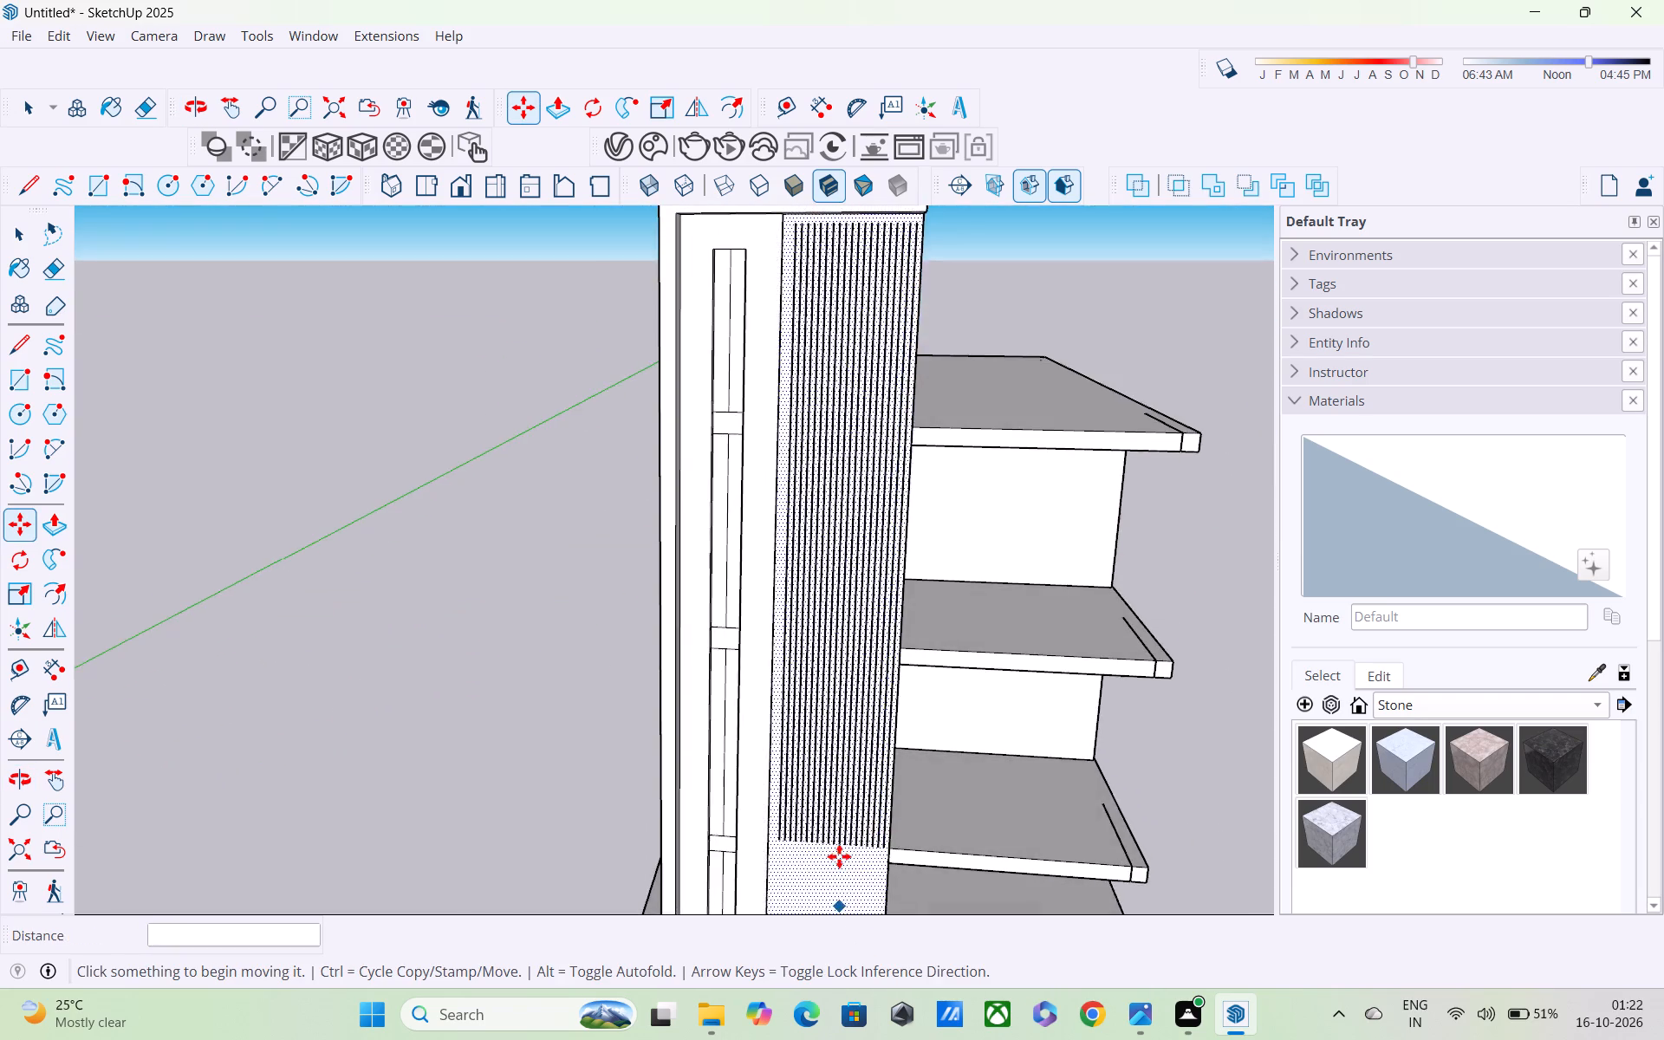
pyautogui.scroll(4, 839, 823)
pyautogui.scroll(1, 808, 750)
pyautogui.moveTo(801, 728); pyautogui.dragTo(801, 622, button='middle')
pyautogui.scroll(5, 745, 899)
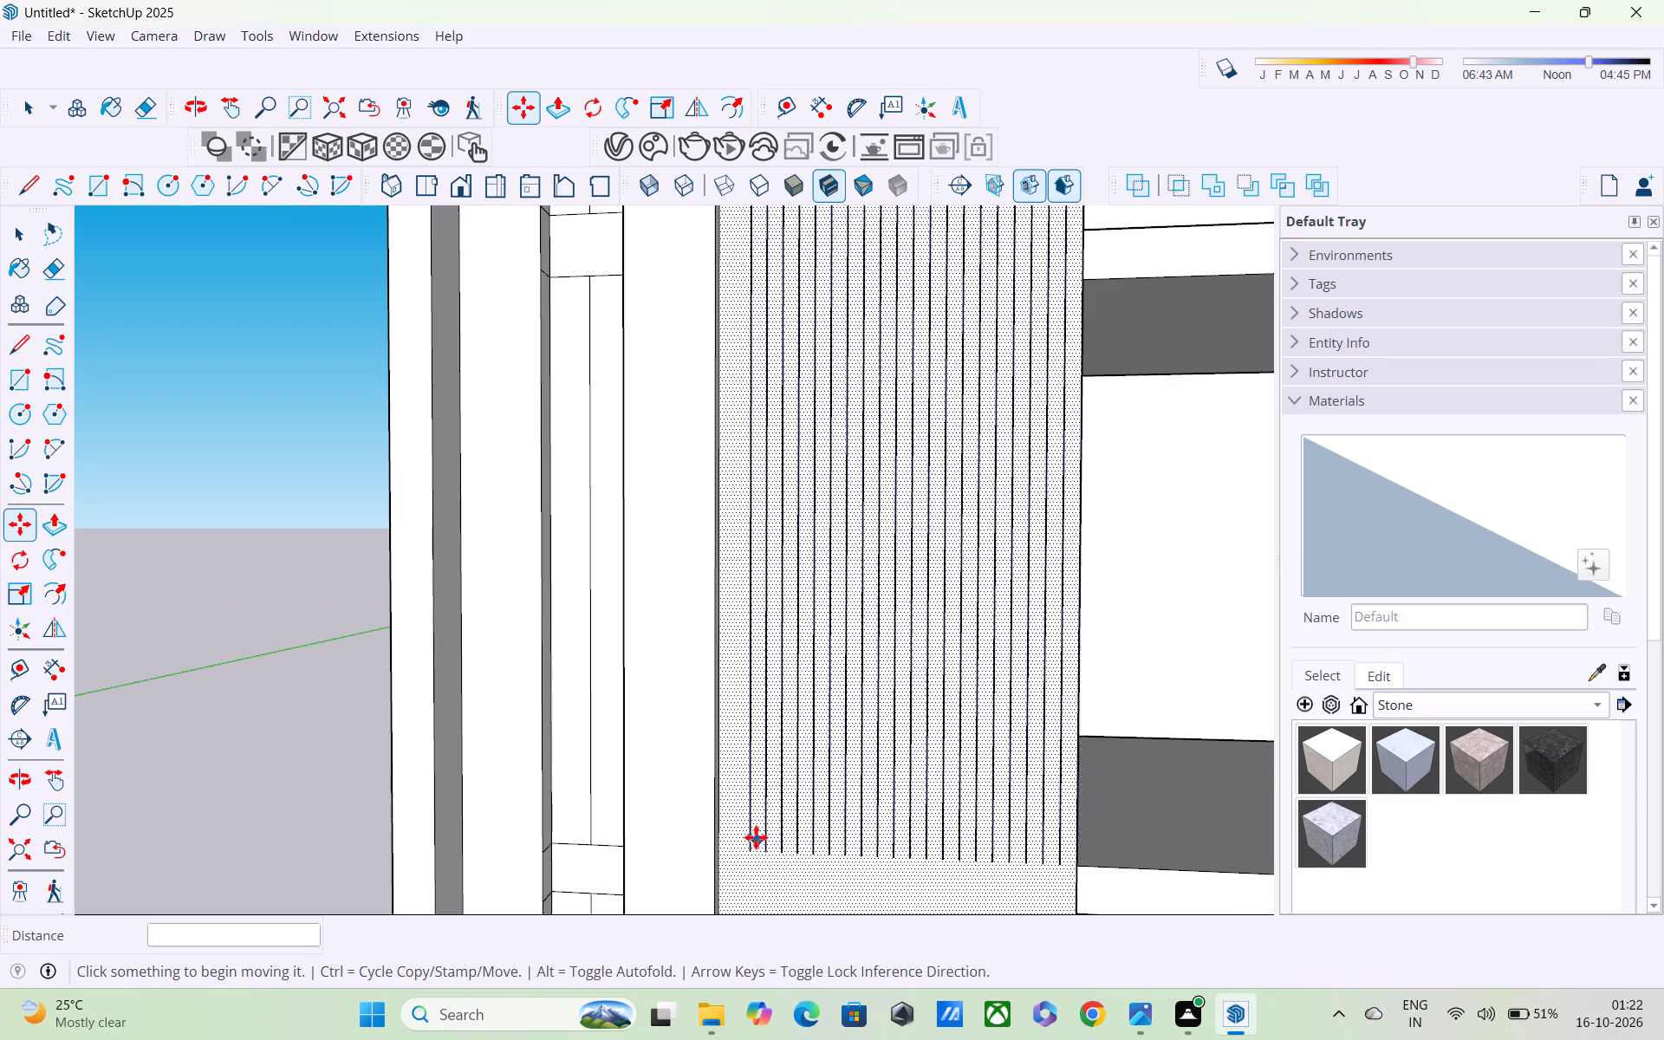
pyautogui.click(750, 850)
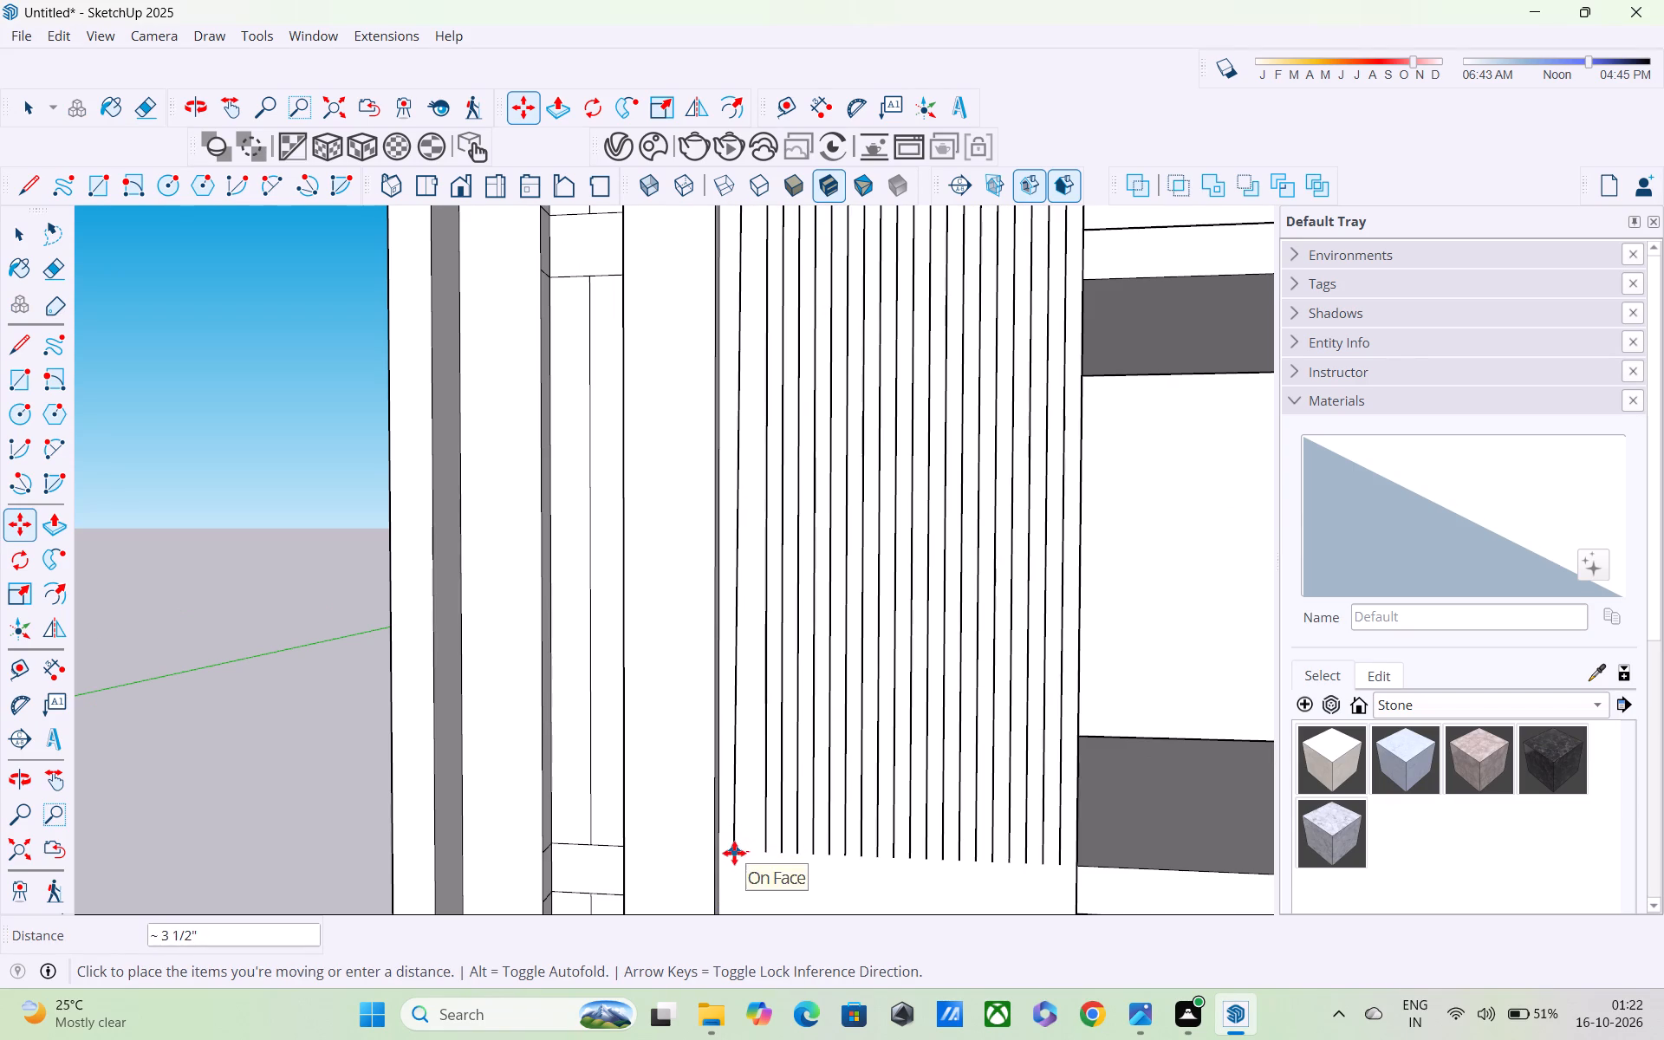
pyautogui.press('Escape')
pyautogui.scroll(2, 746, 859)
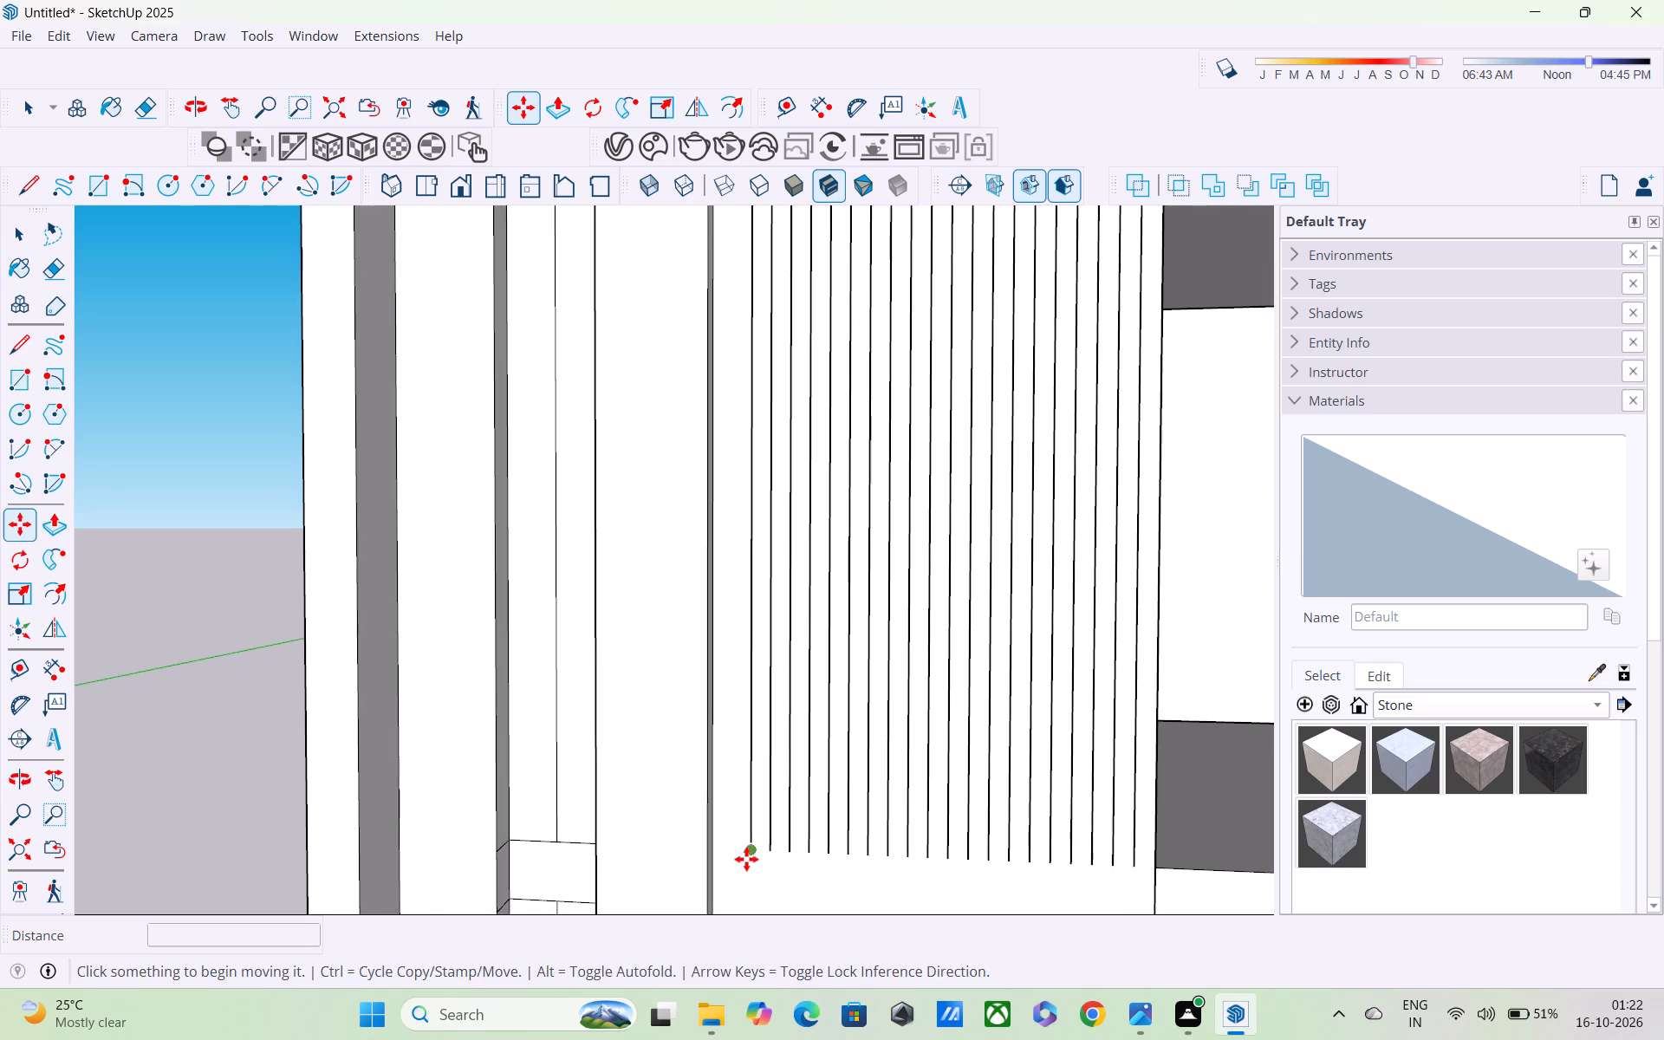
pyautogui.press('space')
pyautogui.click(750, 833)
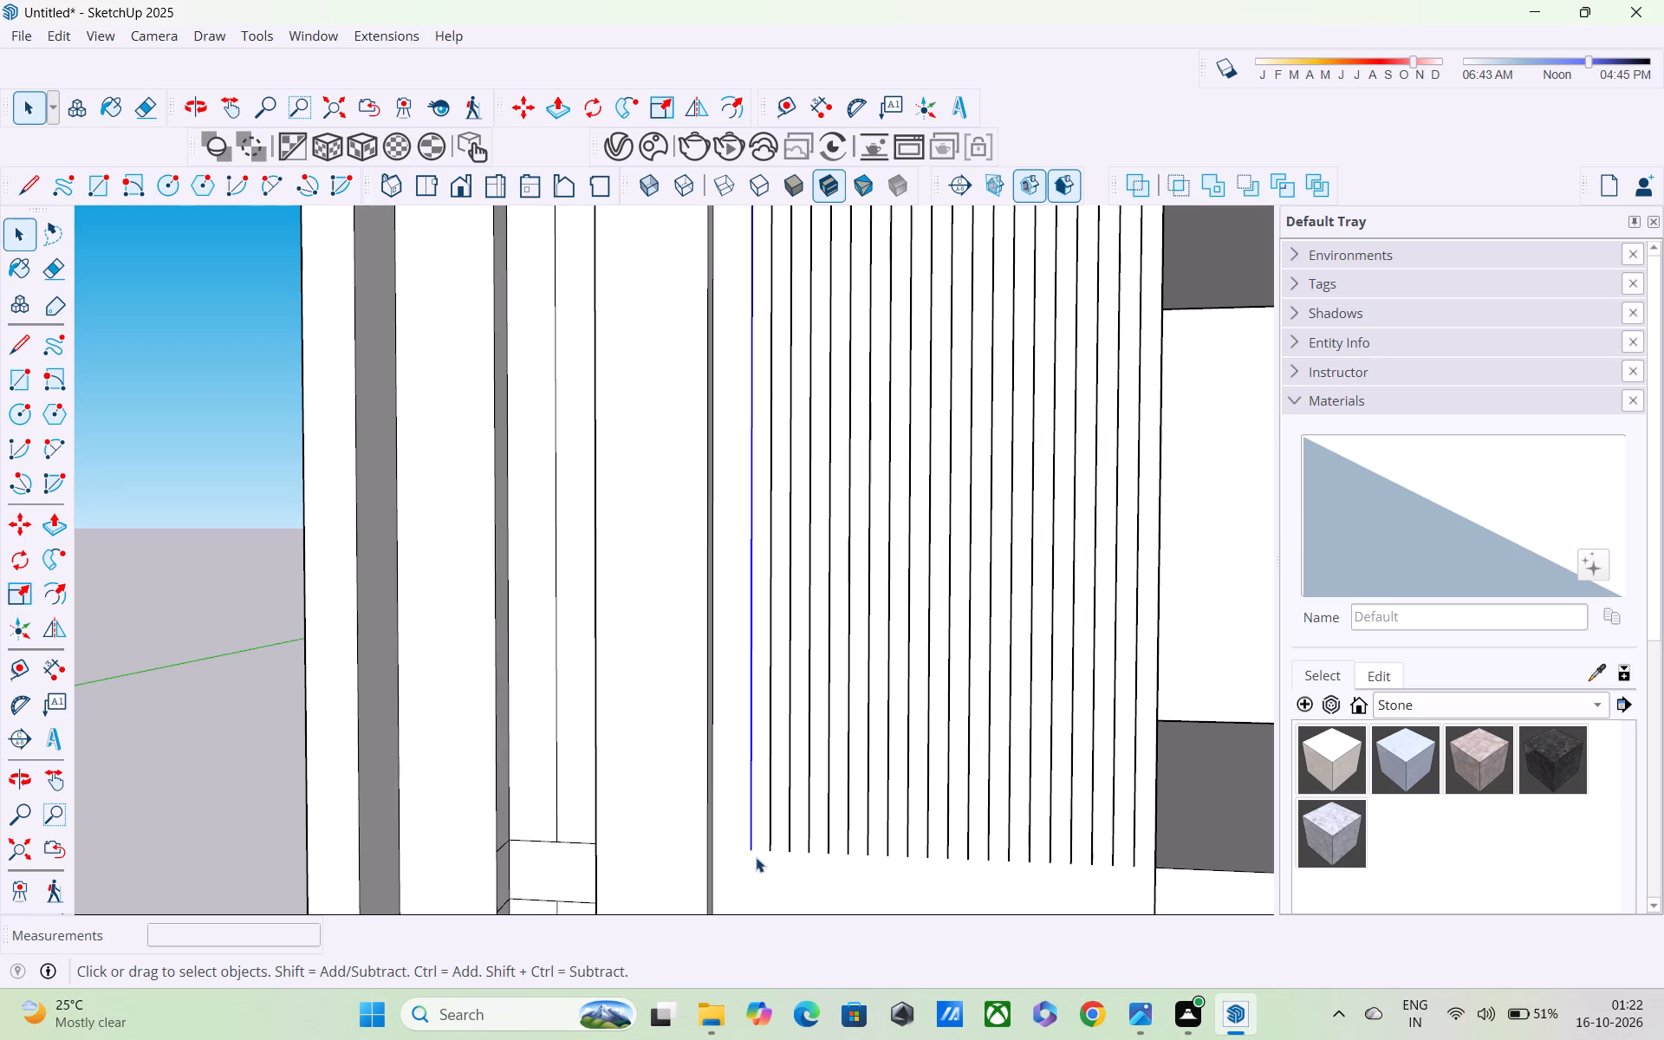
pyautogui.press('m')
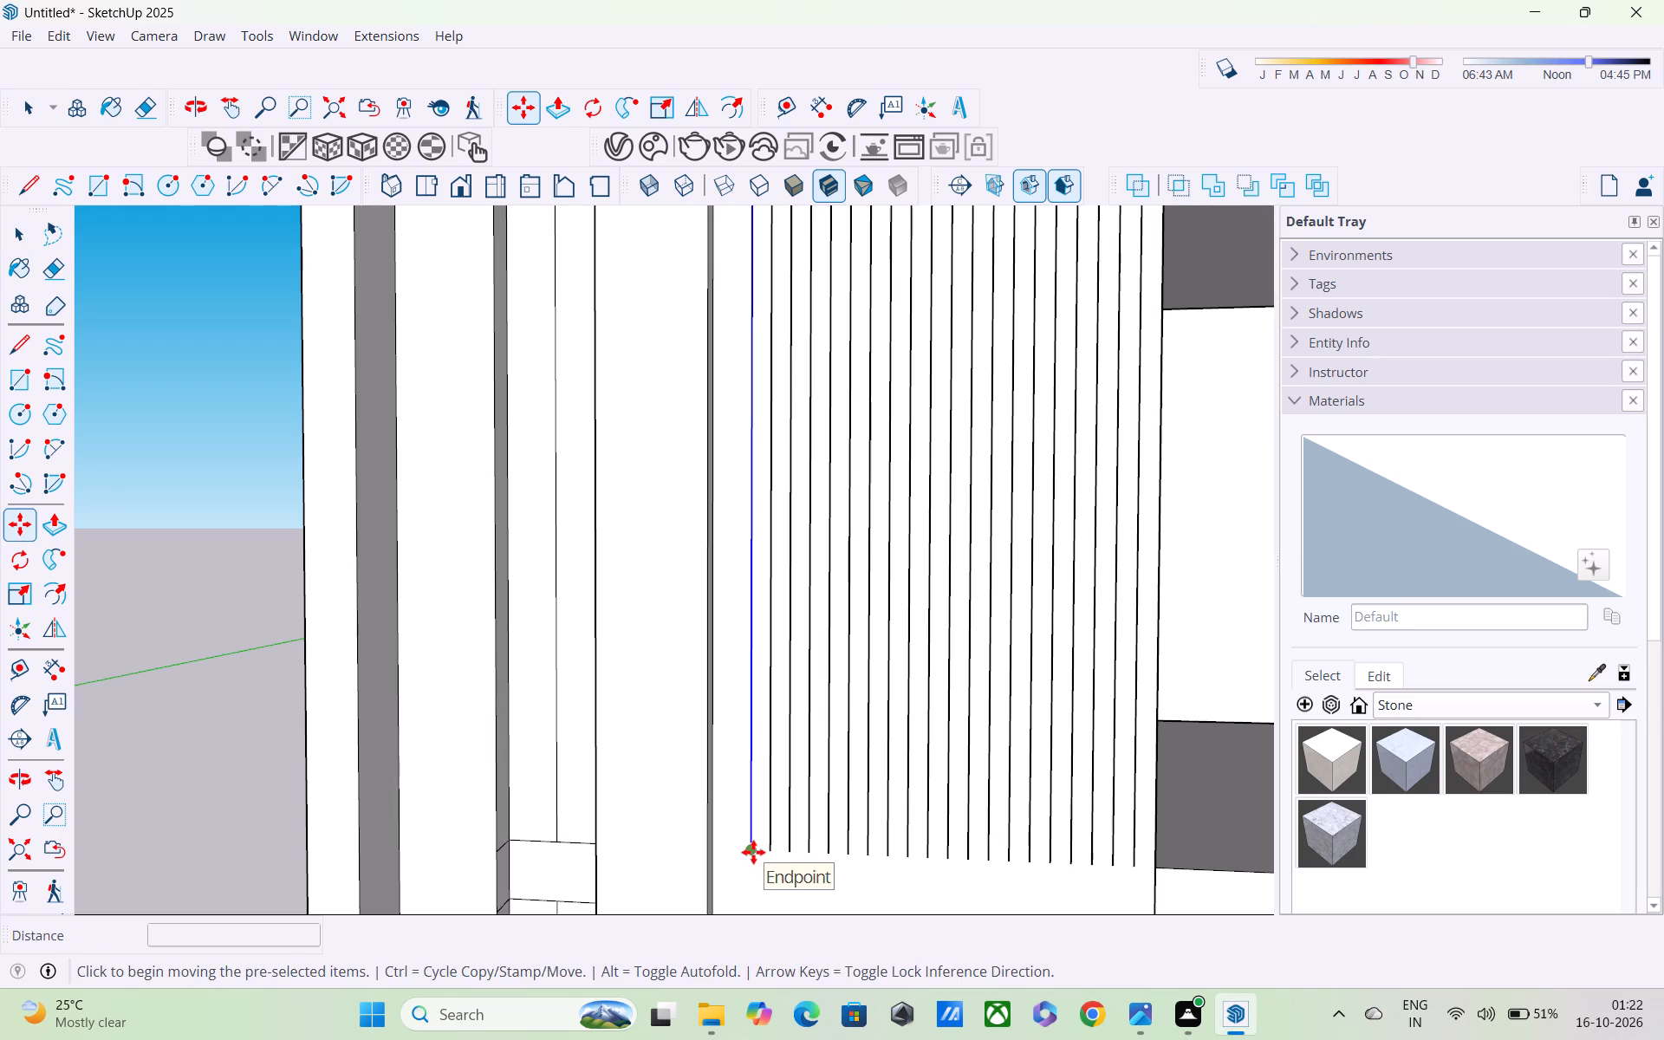
pyautogui.click(750, 848)
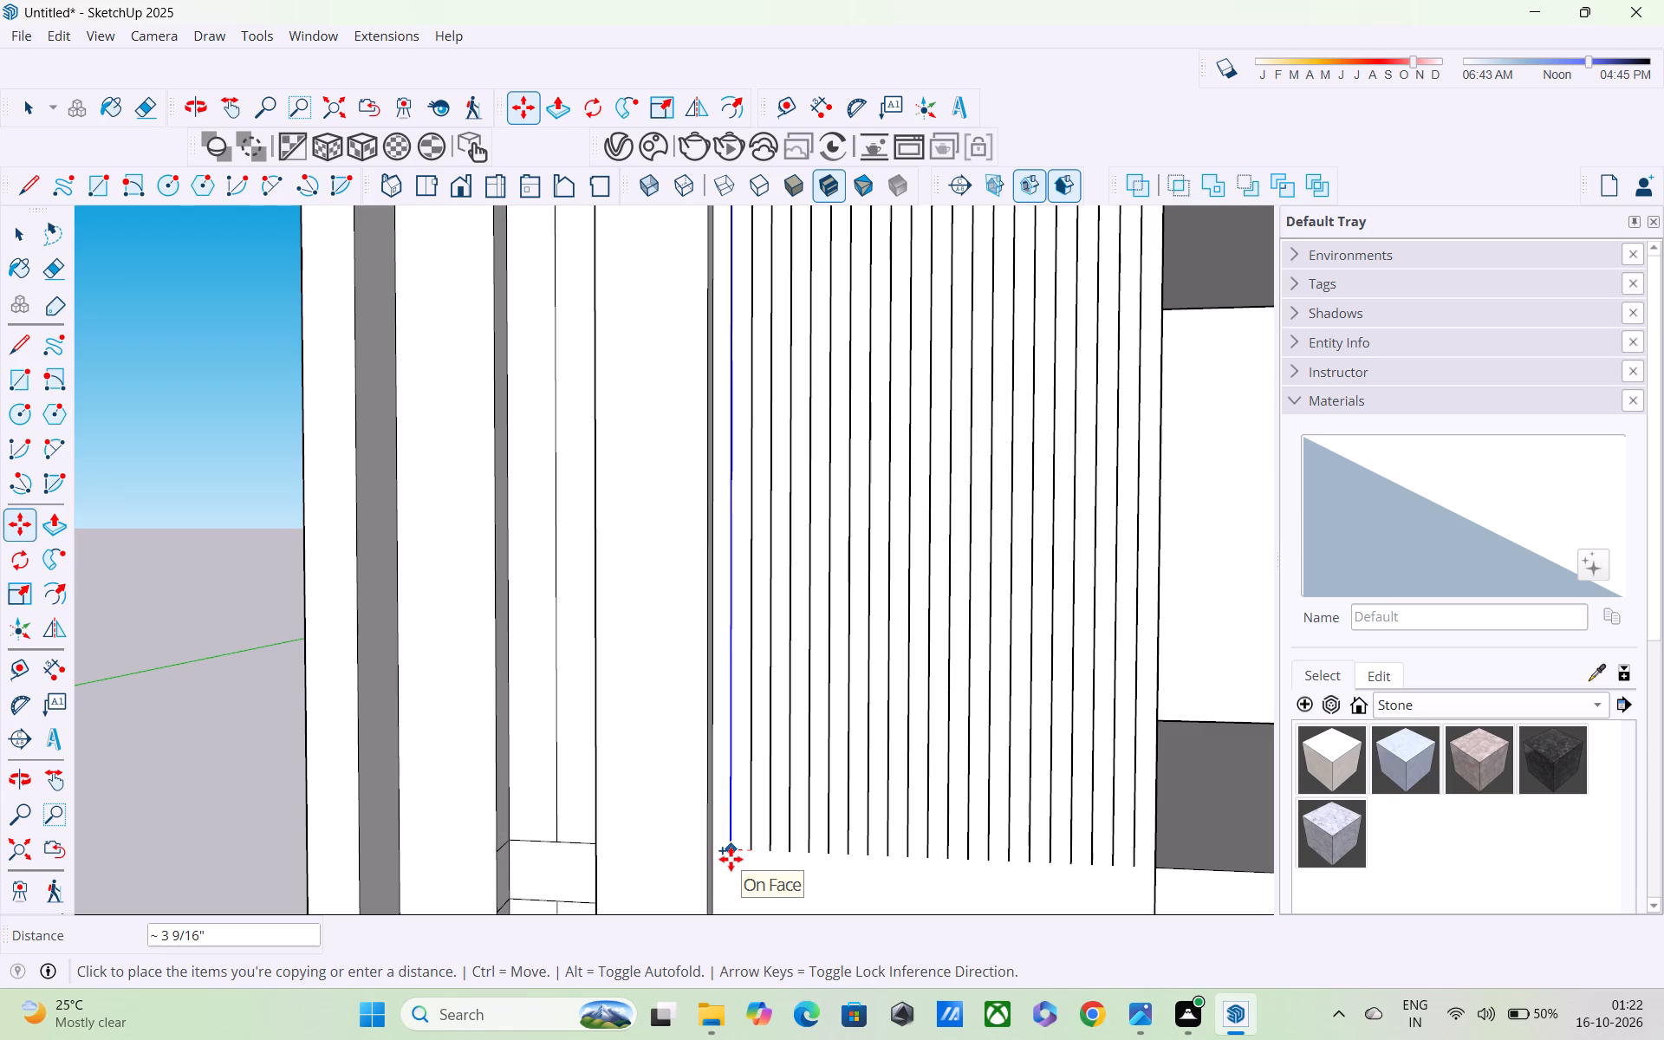
pyautogui.click(731, 859)
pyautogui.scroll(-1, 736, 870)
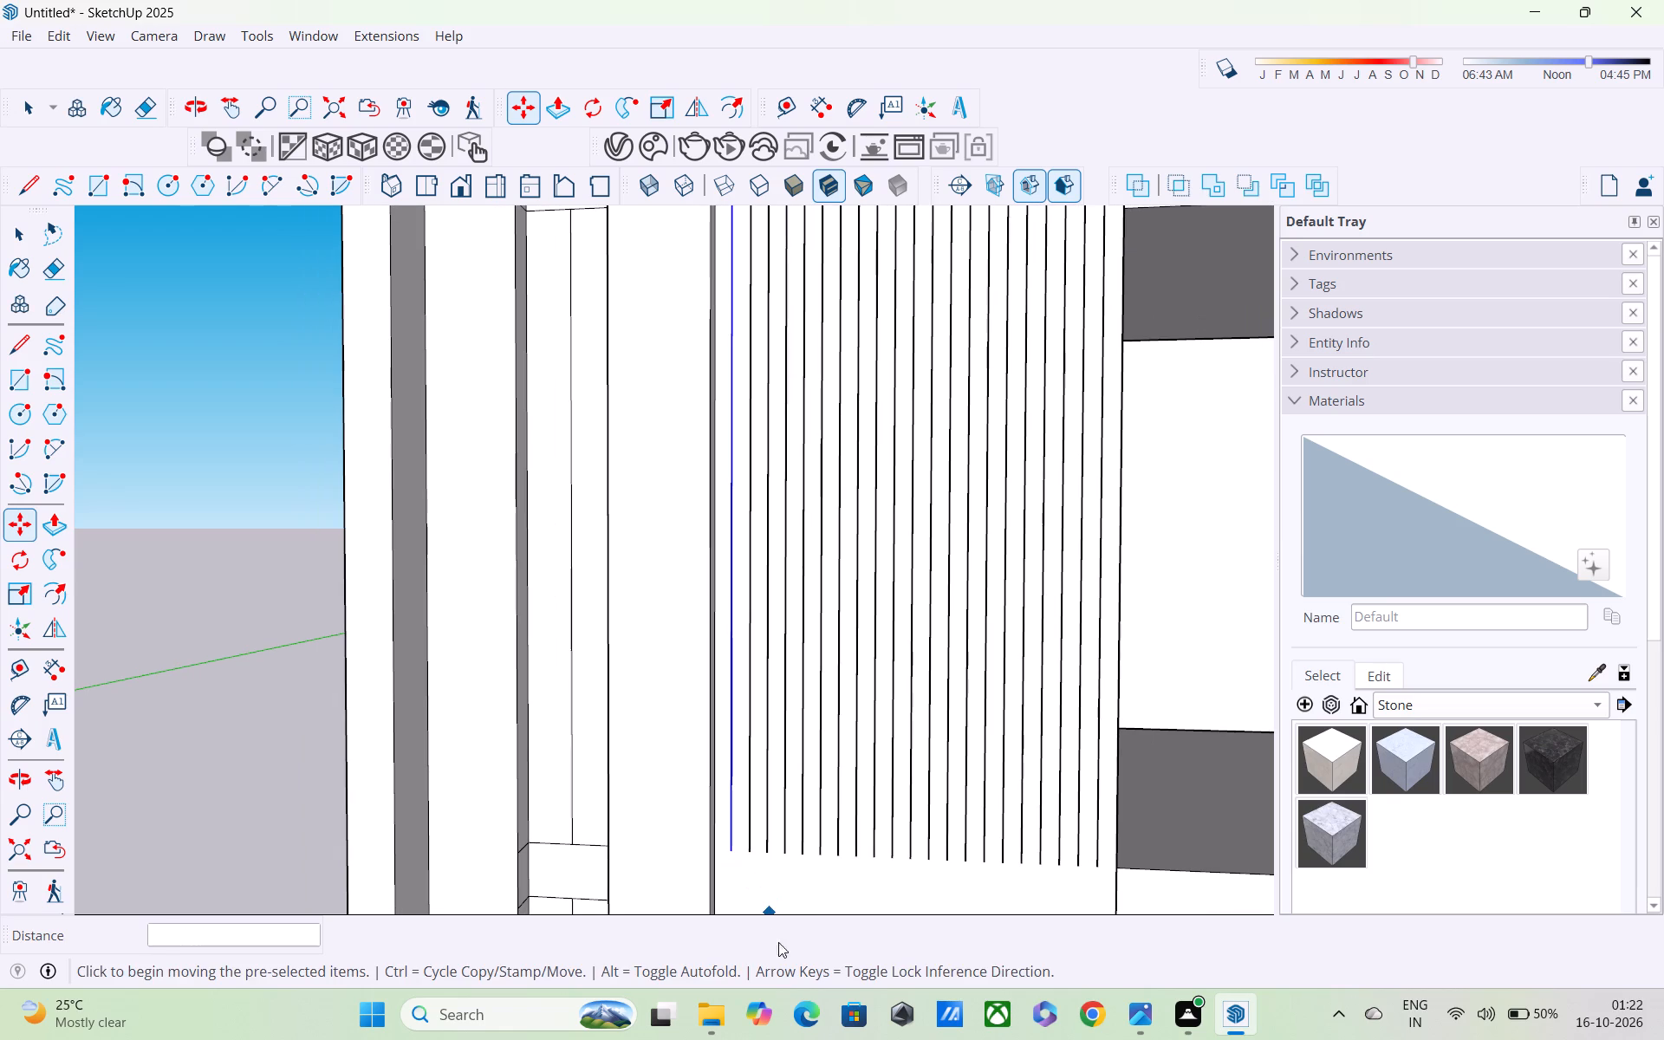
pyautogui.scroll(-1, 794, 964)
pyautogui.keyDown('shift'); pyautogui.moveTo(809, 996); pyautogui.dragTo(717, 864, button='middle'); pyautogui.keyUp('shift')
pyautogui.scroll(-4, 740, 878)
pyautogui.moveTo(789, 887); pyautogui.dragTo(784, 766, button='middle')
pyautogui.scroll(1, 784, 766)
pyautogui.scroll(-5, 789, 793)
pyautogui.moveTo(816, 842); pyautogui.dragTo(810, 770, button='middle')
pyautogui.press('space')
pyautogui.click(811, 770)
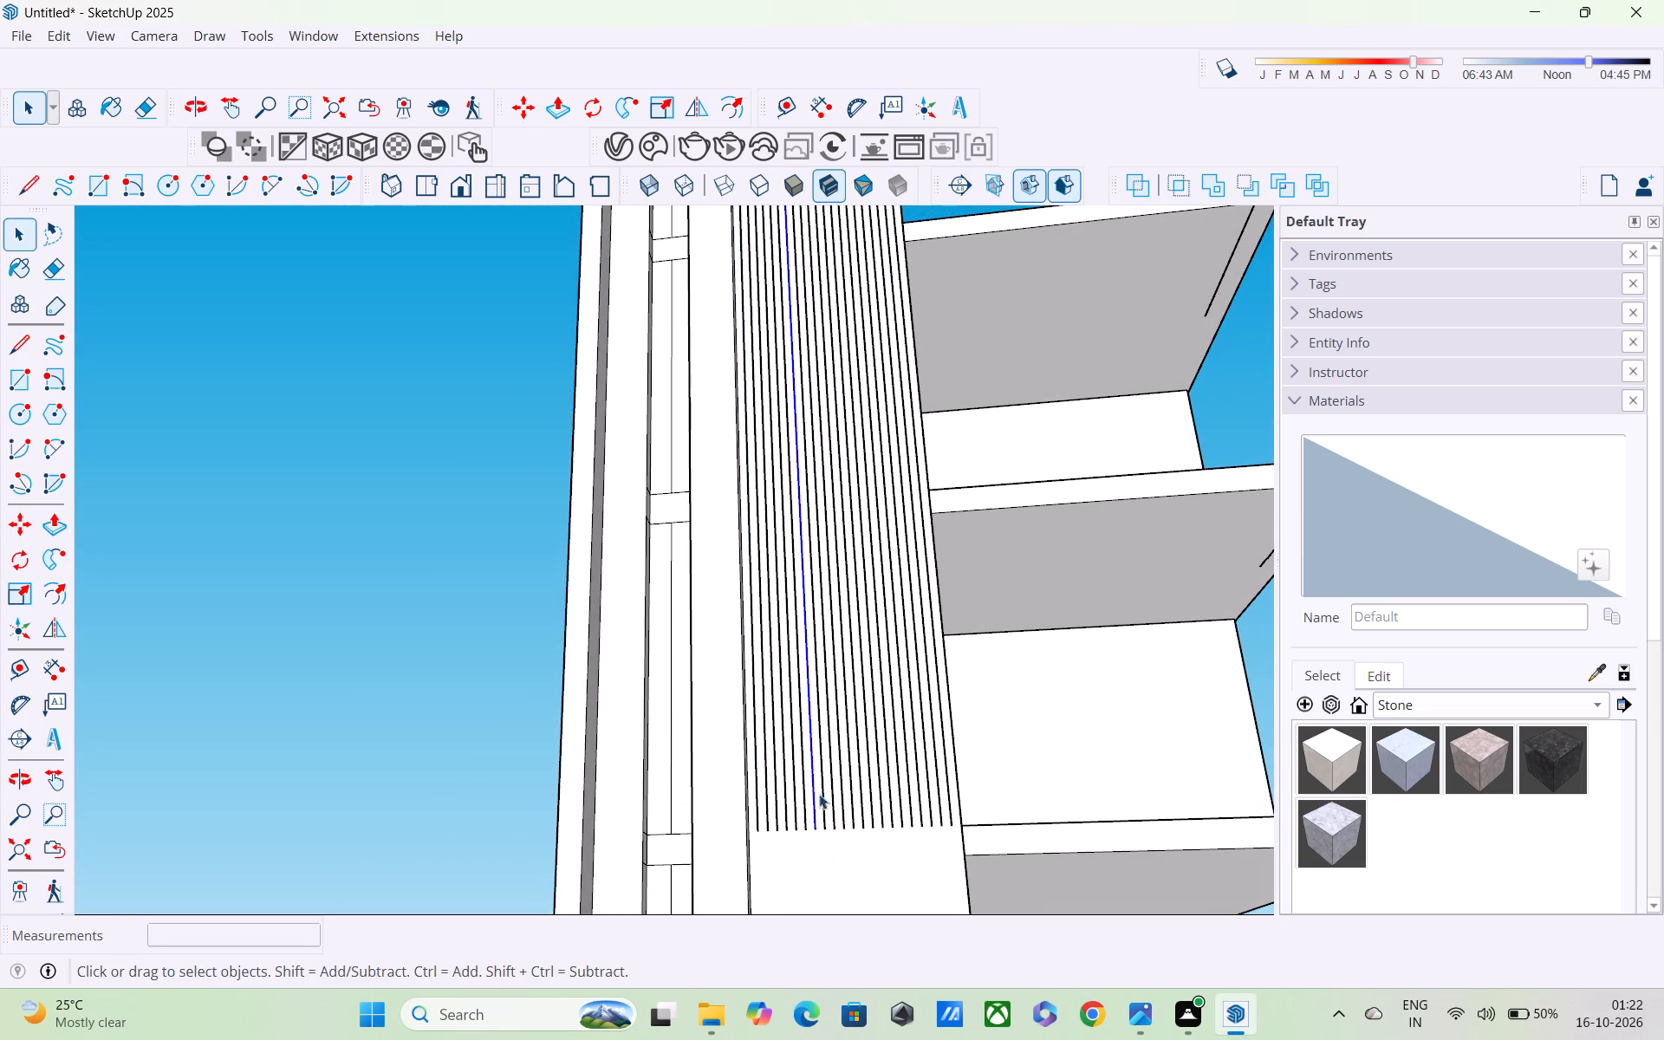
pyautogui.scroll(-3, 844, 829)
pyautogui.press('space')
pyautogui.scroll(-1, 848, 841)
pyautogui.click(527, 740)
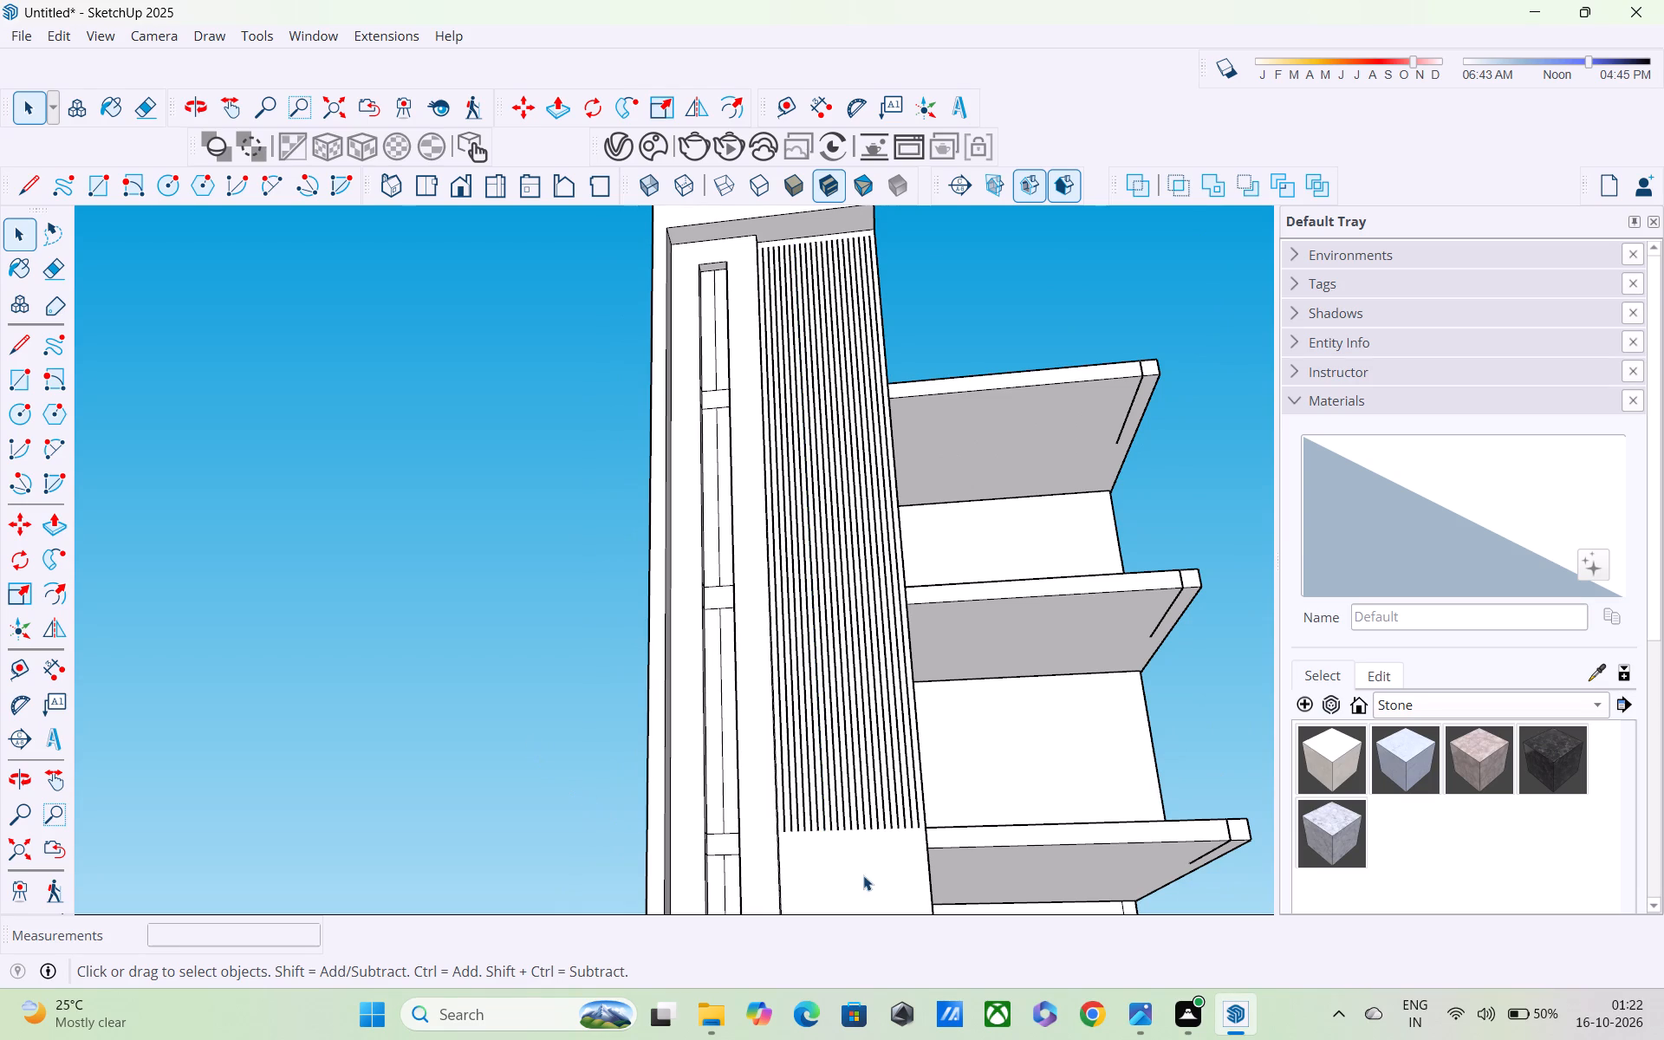
# Draw a horizontal line through the bottom ends of the vertical lines, spanning about 6' 2 1/8" between the tower's outer edge and the raised panel.
pyautogui.moveTo(863, 856); pyautogui.dragTo(851, 768, button='middle')
pyautogui.press('l')
pyautogui.scroll(4, 842, 805)
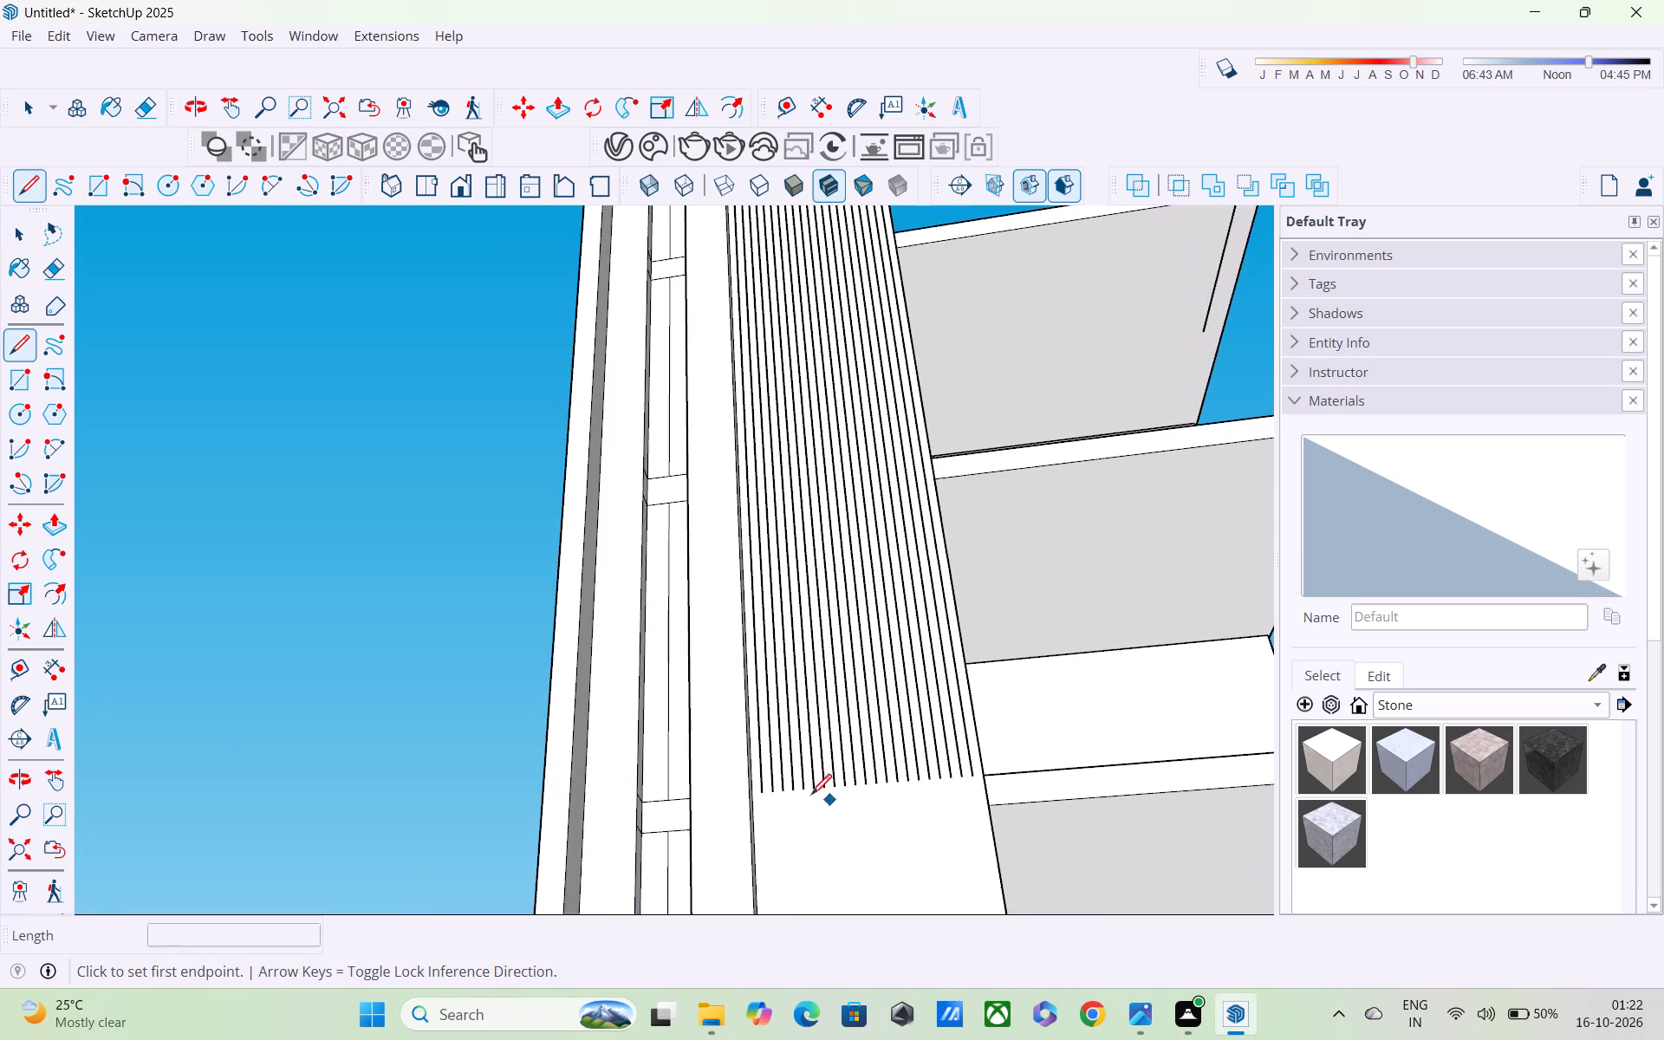
pyautogui.scroll(4, 792, 790)
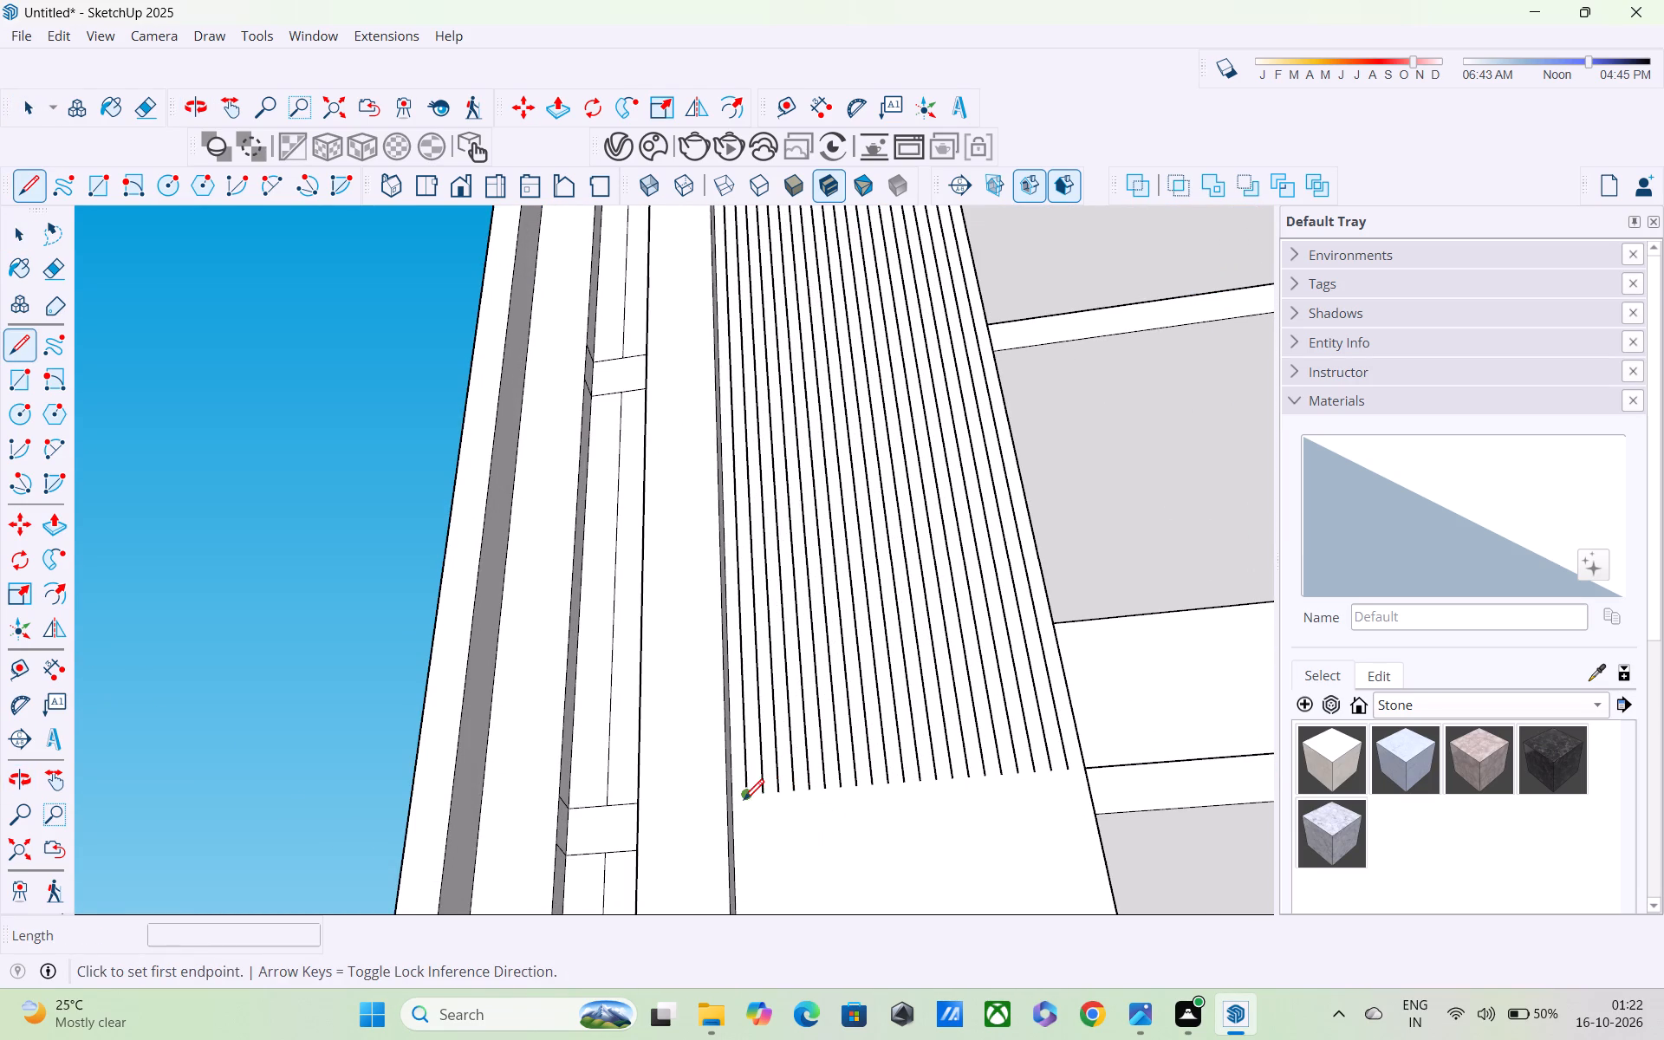
pyautogui.scroll(5, 744, 802)
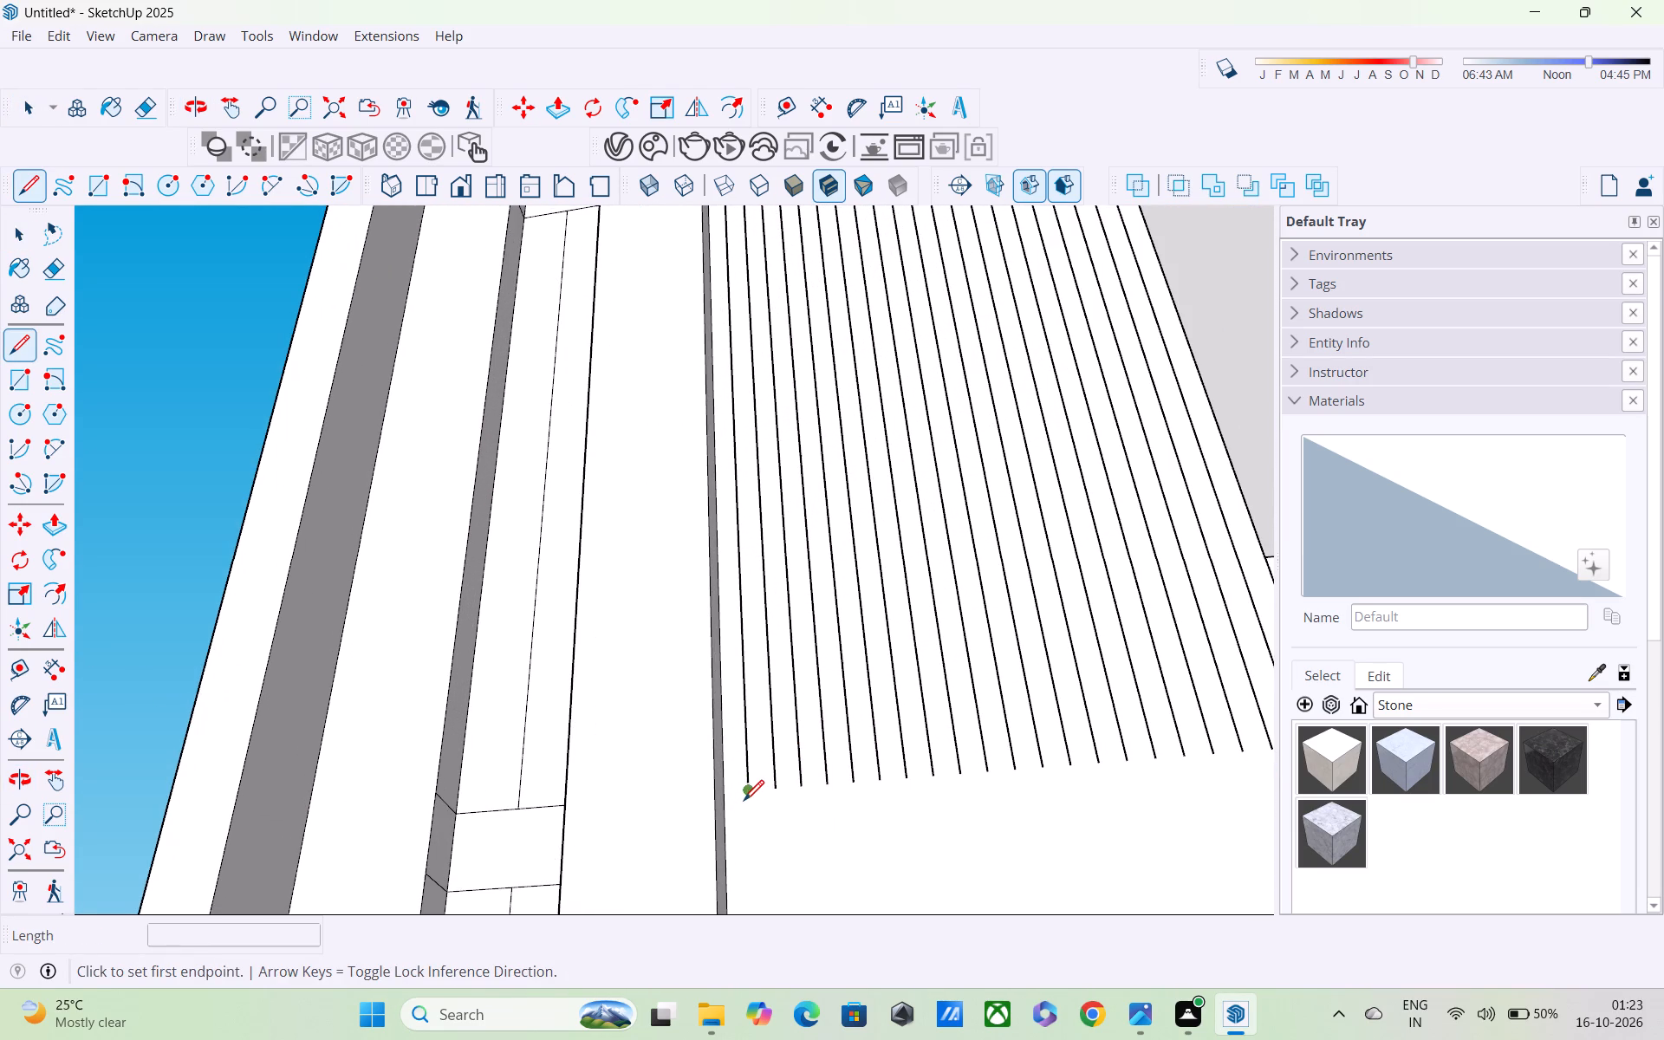
pyautogui.click(747, 796)
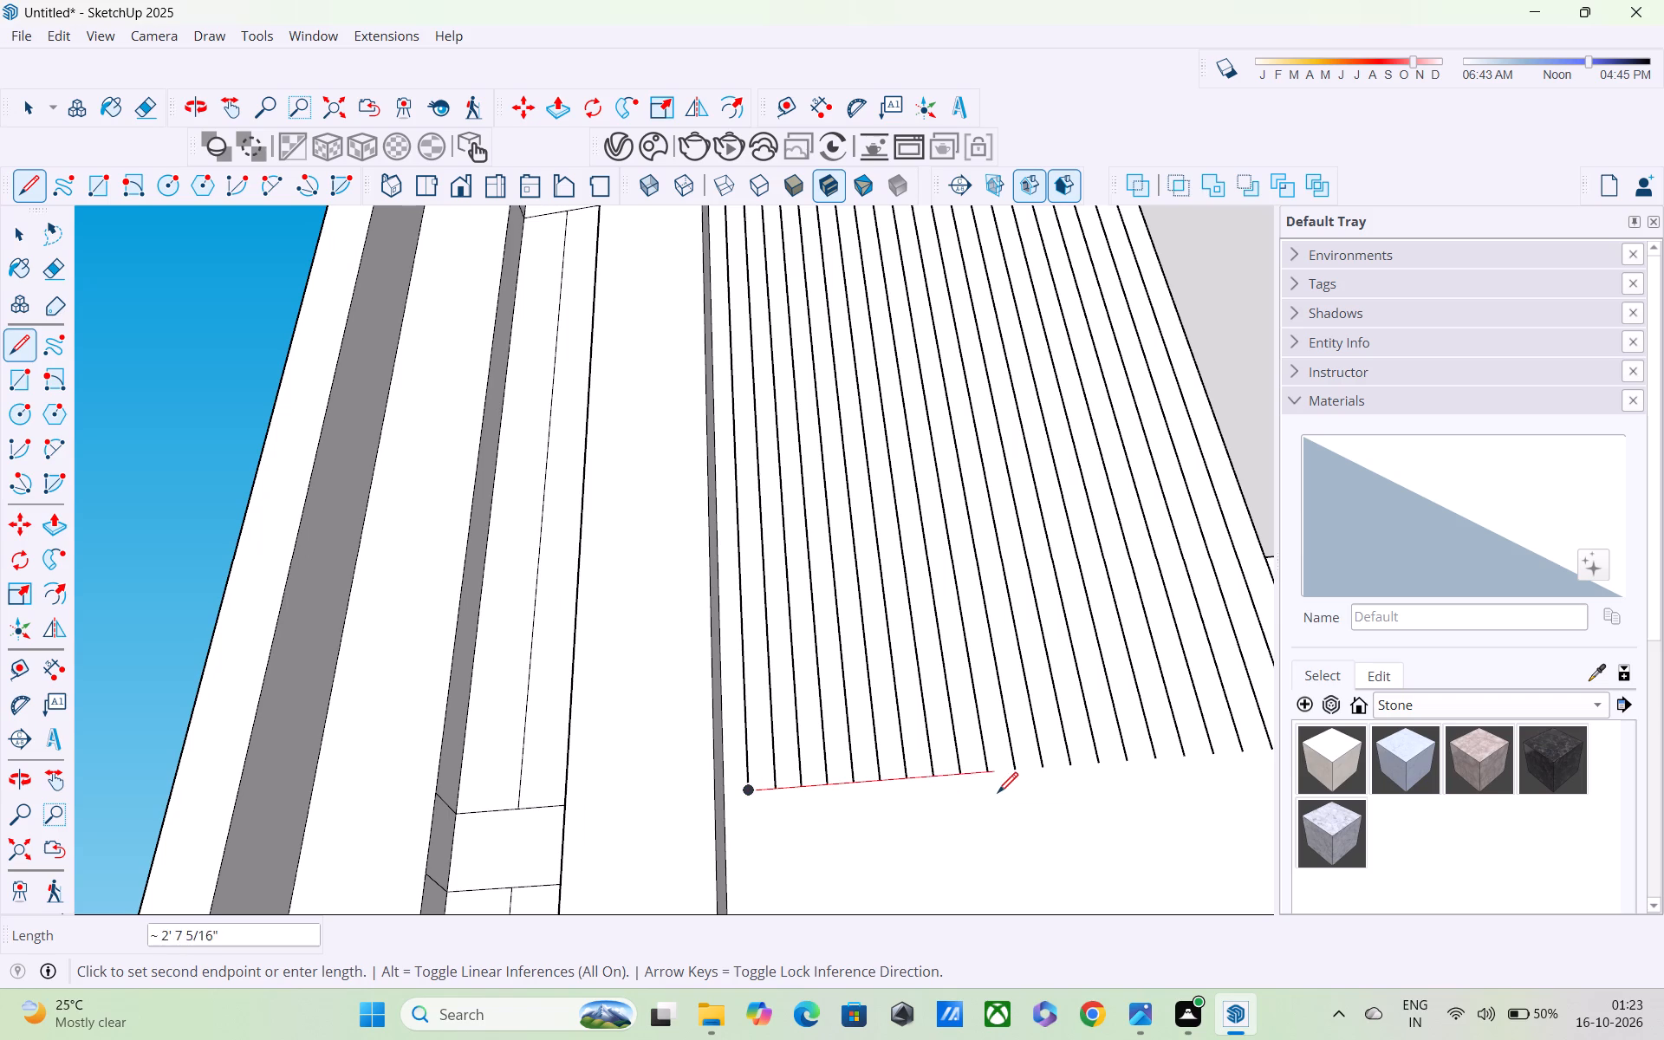
pyautogui.keyDown('shift'); pyautogui.moveTo(998, 795); pyautogui.dragTo(785, 804, button='middle'); pyautogui.keyUp('shift')
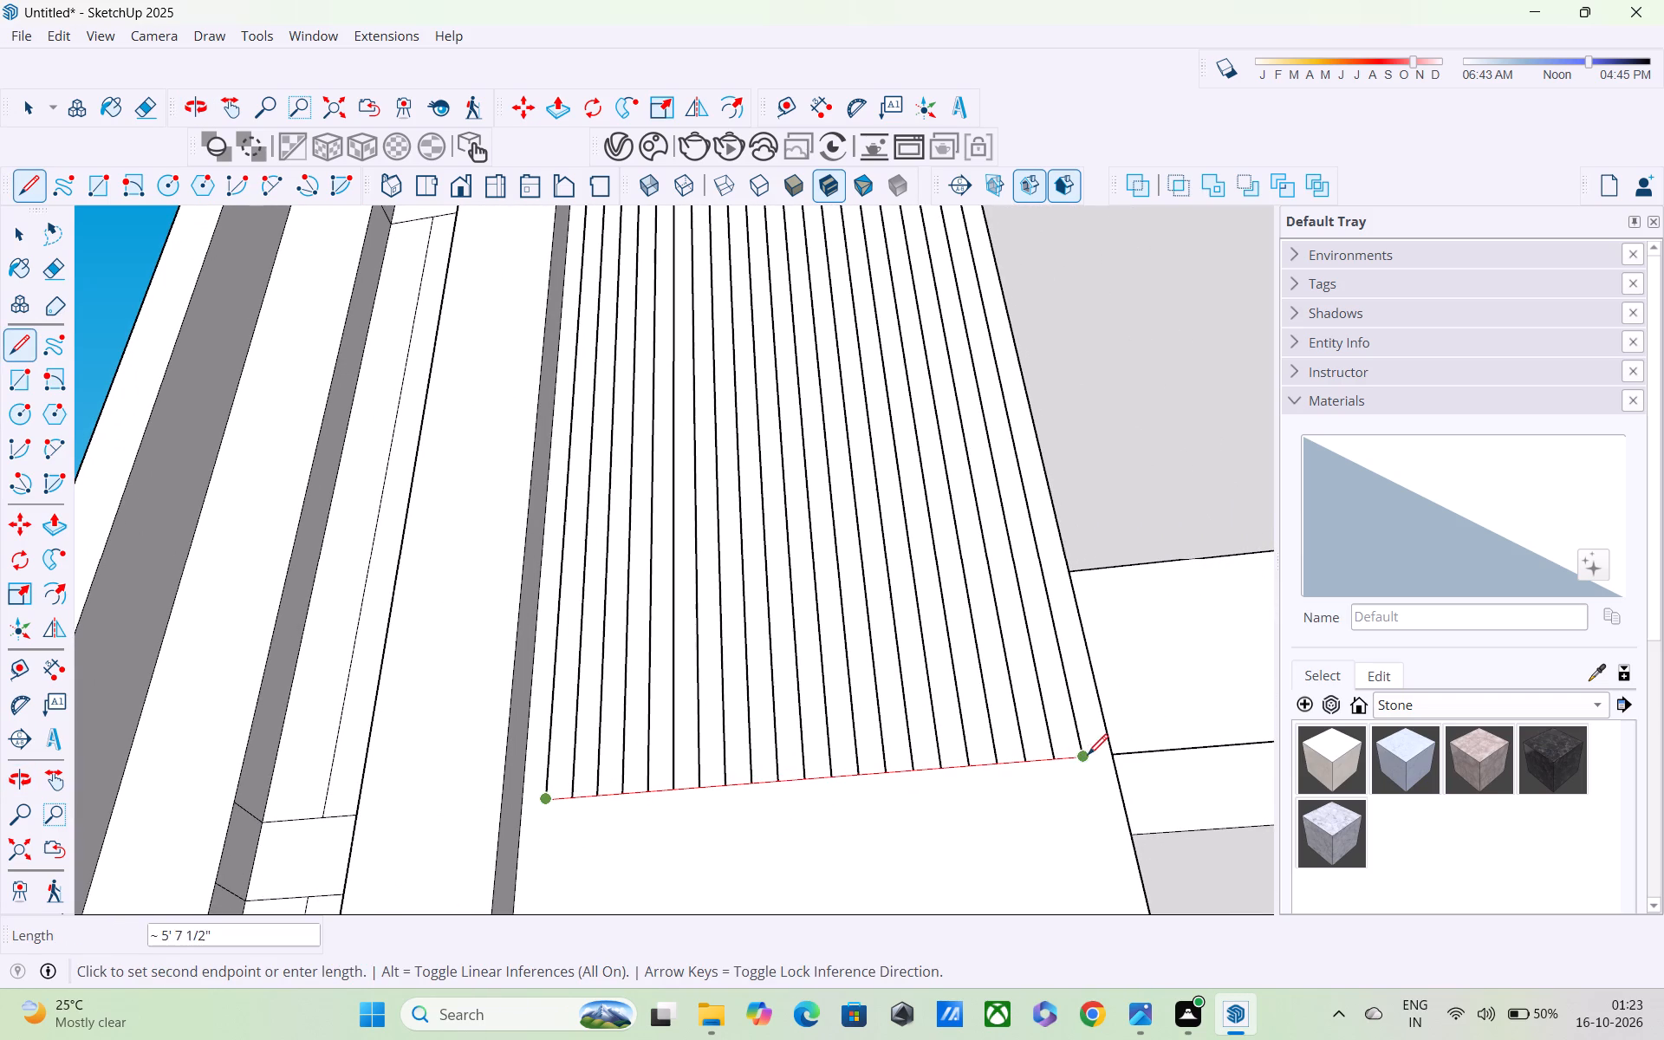
pyautogui.click(1106, 751)
pyautogui.moveTo(1106, 751); pyautogui.dragTo(1150, 842, button='middle')
pyautogui.scroll(-1, 1150, 842)
pyautogui.scroll(2, 558, 842)
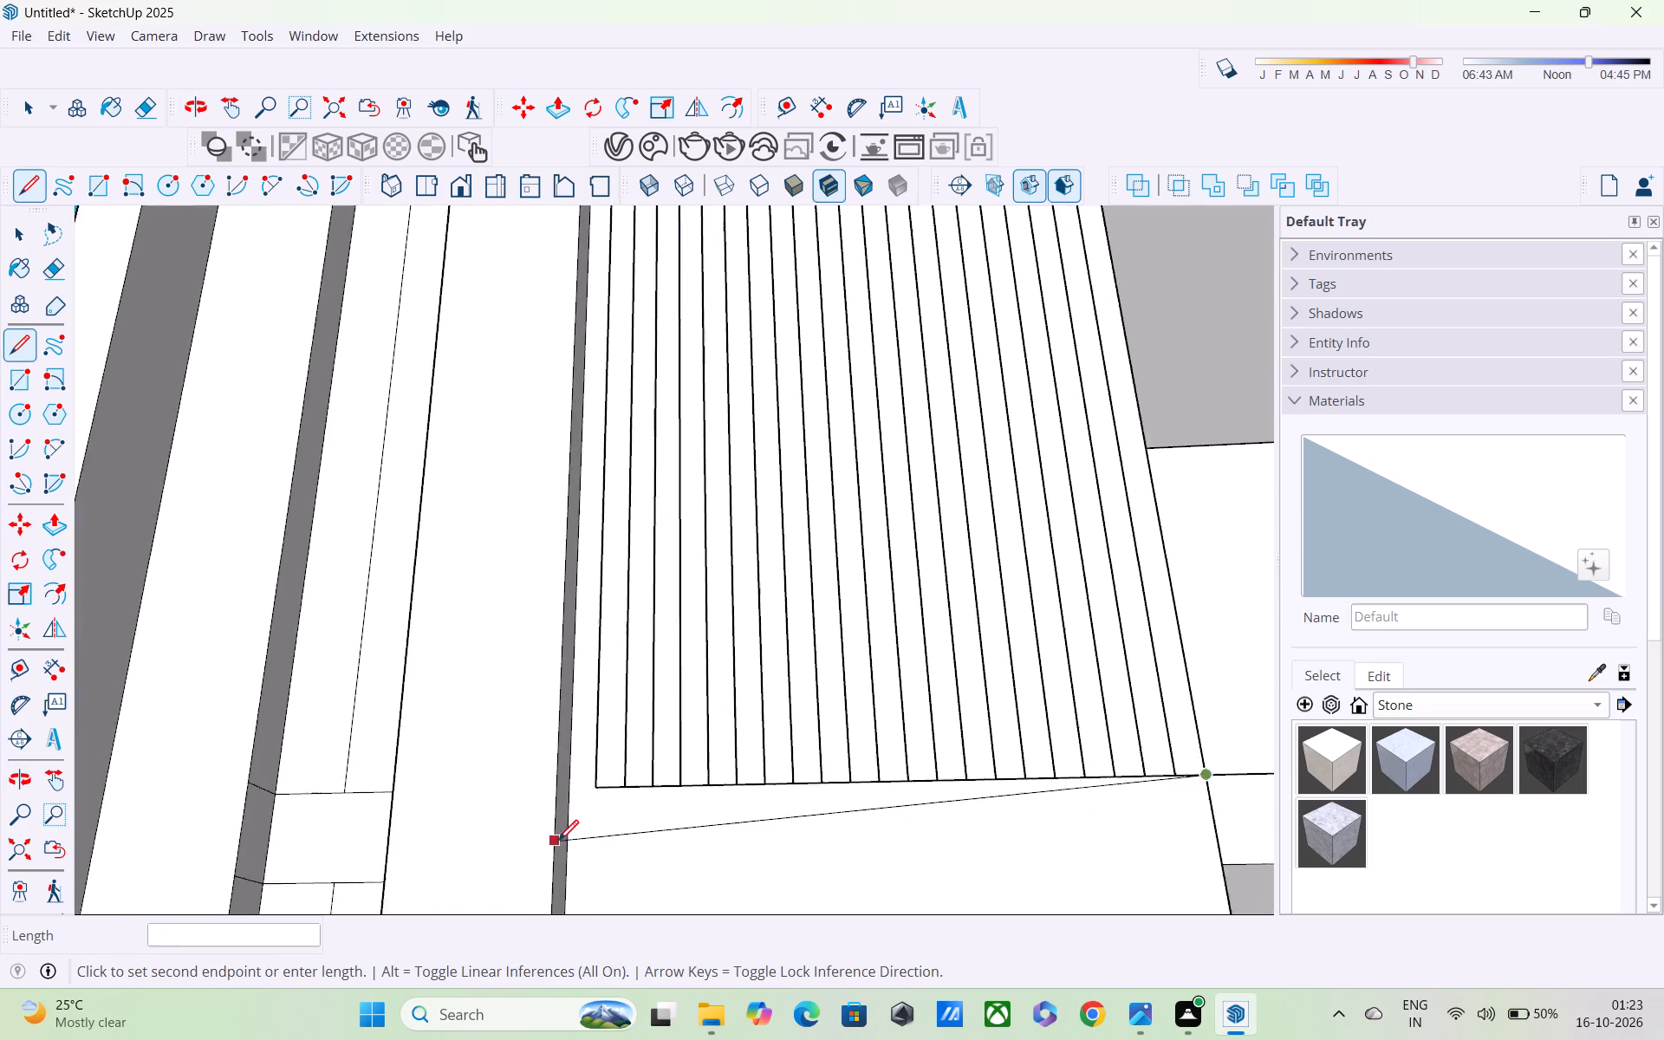
pyautogui.scroll(3, 558, 842)
pyautogui.scroll(3, 613, 769)
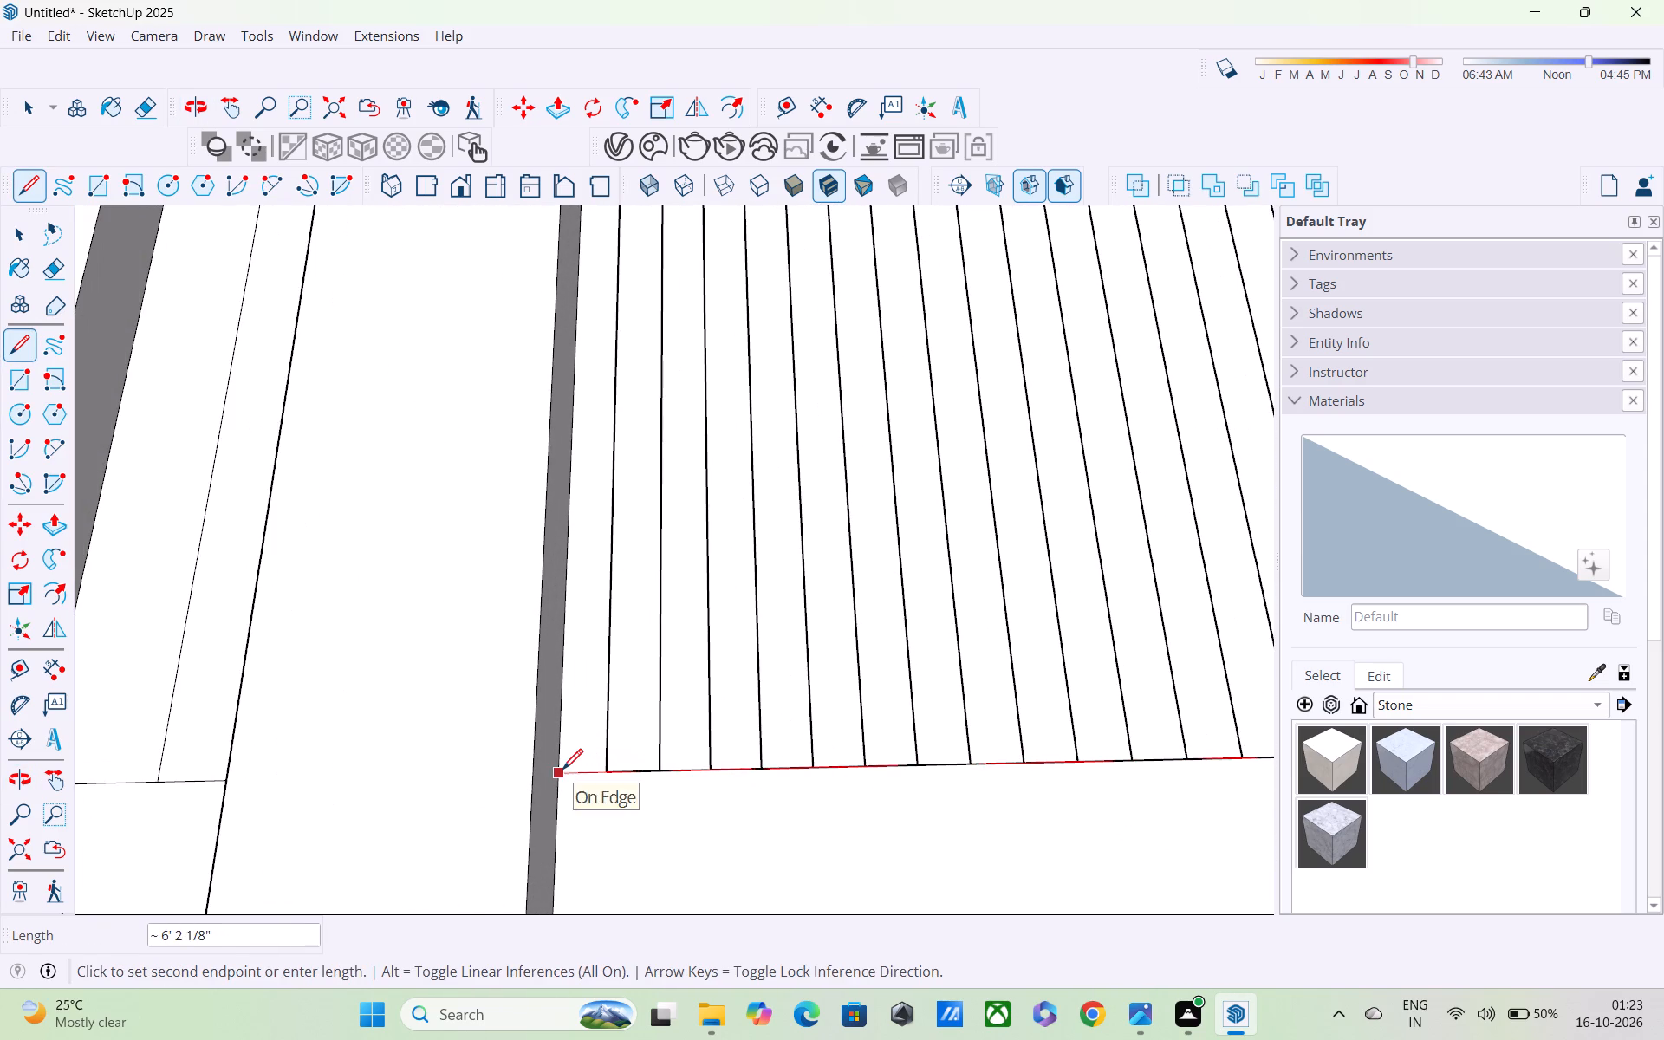
pyautogui.click(562, 771)
# Draw a horizontal line through the top ends of the vertical lines, from the raised panel's edge to the tower's outer edge.
pyautogui.scroll(-1, 569, 770)
pyautogui.moveTo(578, 783); pyautogui.dragTo(608, 904, button='middle')
pyautogui.scroll(-7, 606, 900)
pyautogui.scroll(-5, 653, 795)
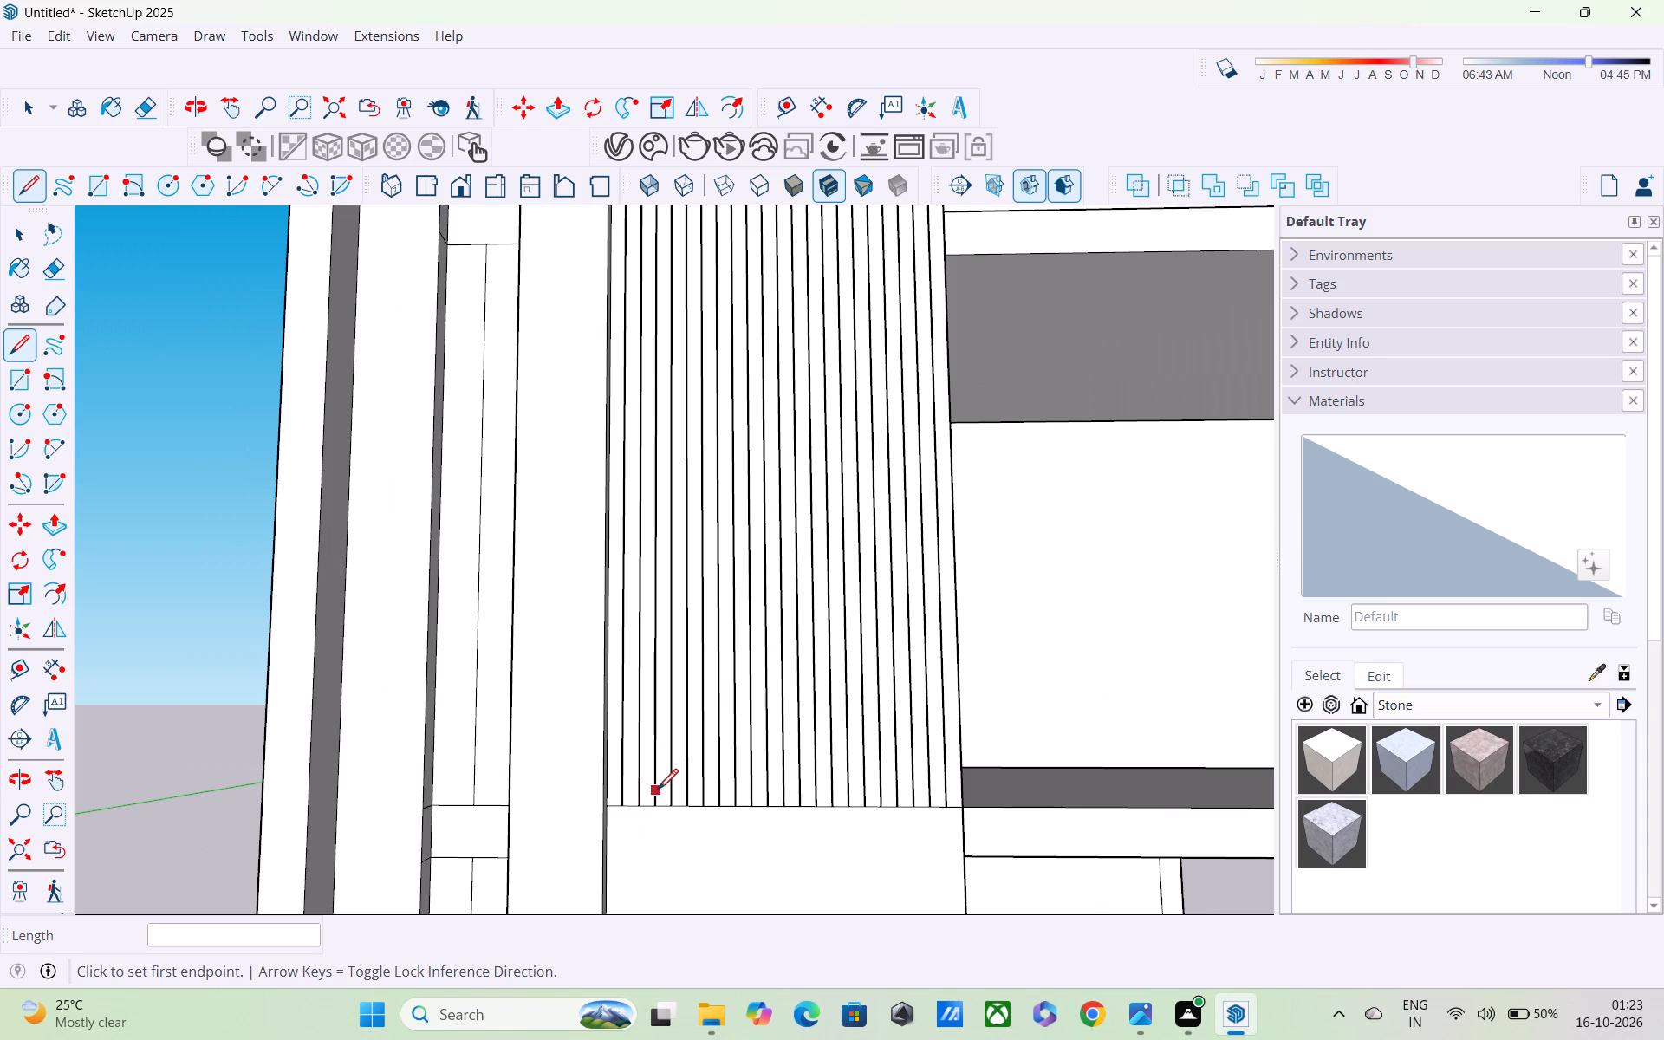
pyautogui.keyDown('shift'); pyautogui.moveTo(659, 777); pyautogui.dragTo(697, 1039, button='middle'); pyautogui.keyUp('shift')
pyautogui.keyDown('shift'); pyautogui.scroll(-1, 661, 796); pyautogui.keyUp('shift')
pyautogui.keyDown('shift'); pyautogui.scroll(1, 697, 1031); pyautogui.keyUp('shift')
pyautogui.scroll(-5, 707, 659)
pyautogui.keyDown('shift'); pyautogui.moveTo(765, 445); pyautogui.dragTo(814, 927, button='middle'); pyautogui.keyUp('shift')
pyautogui.keyDown('shift'); pyautogui.scroll(-1, 804, 771); pyautogui.keyUp('shift')
pyautogui.scroll(4, 799, 510)
pyautogui.scroll(4, 705, 422)
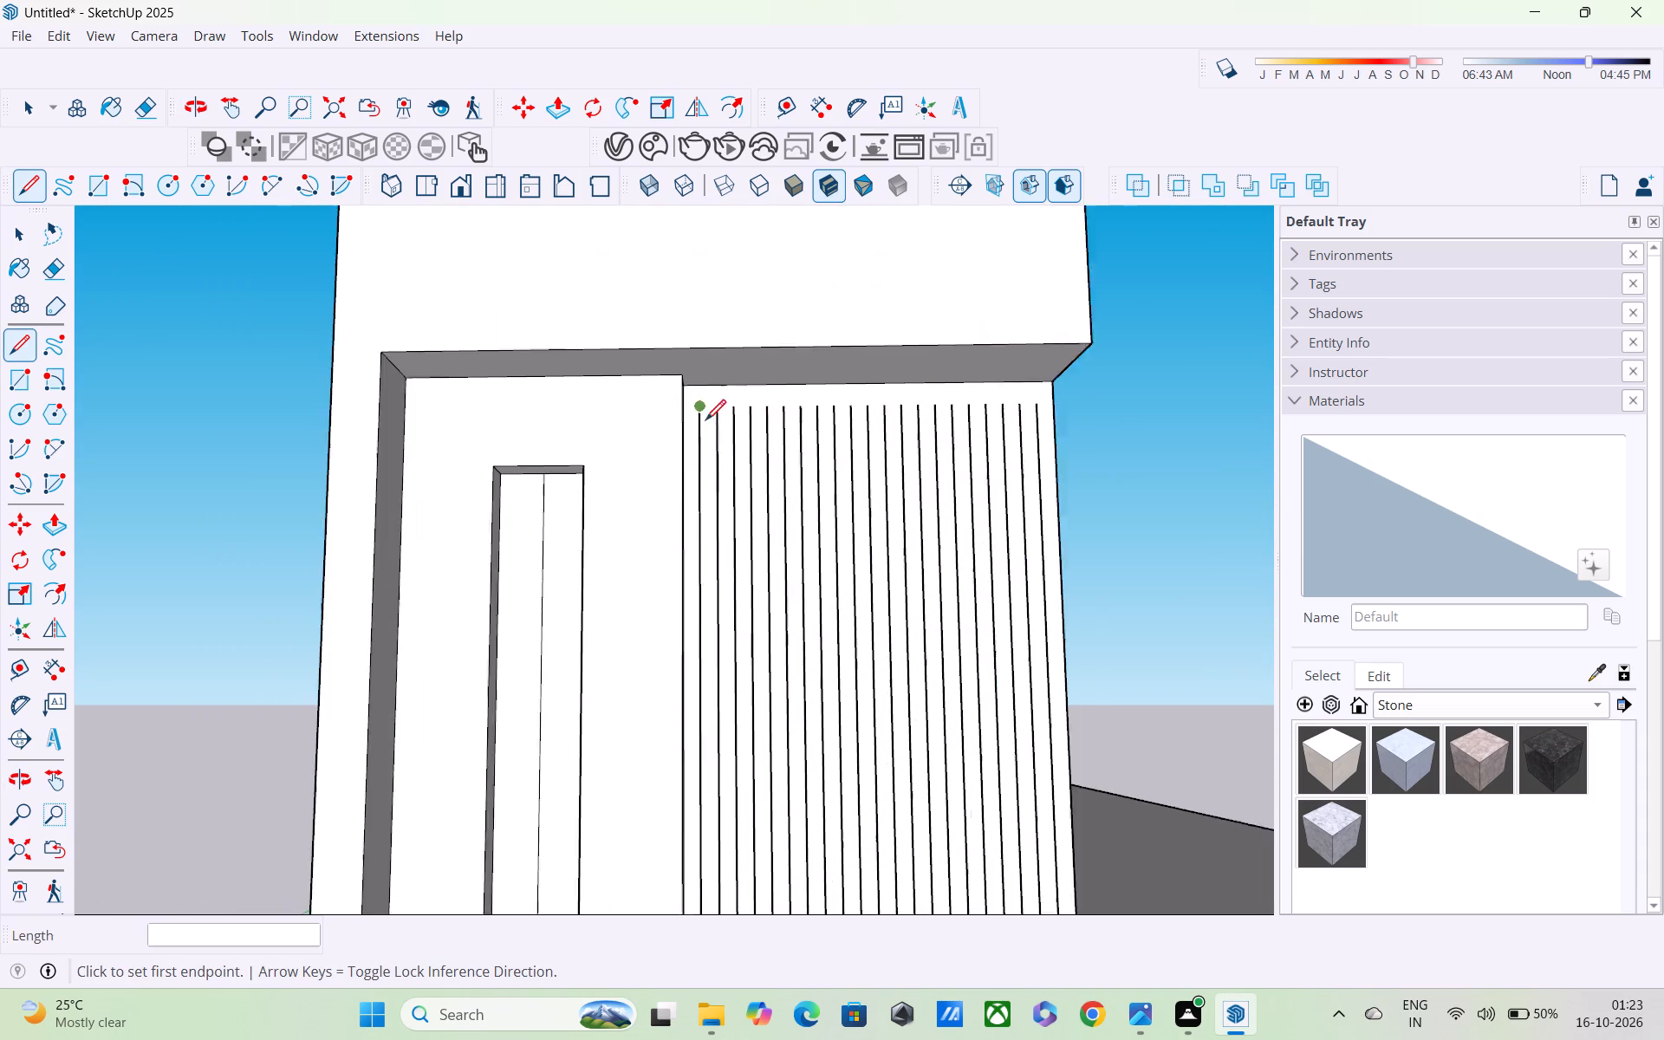
pyautogui.moveTo(708, 423); pyautogui.dragTo(565, 504, button='middle')
pyautogui.scroll(4, 646, 463)
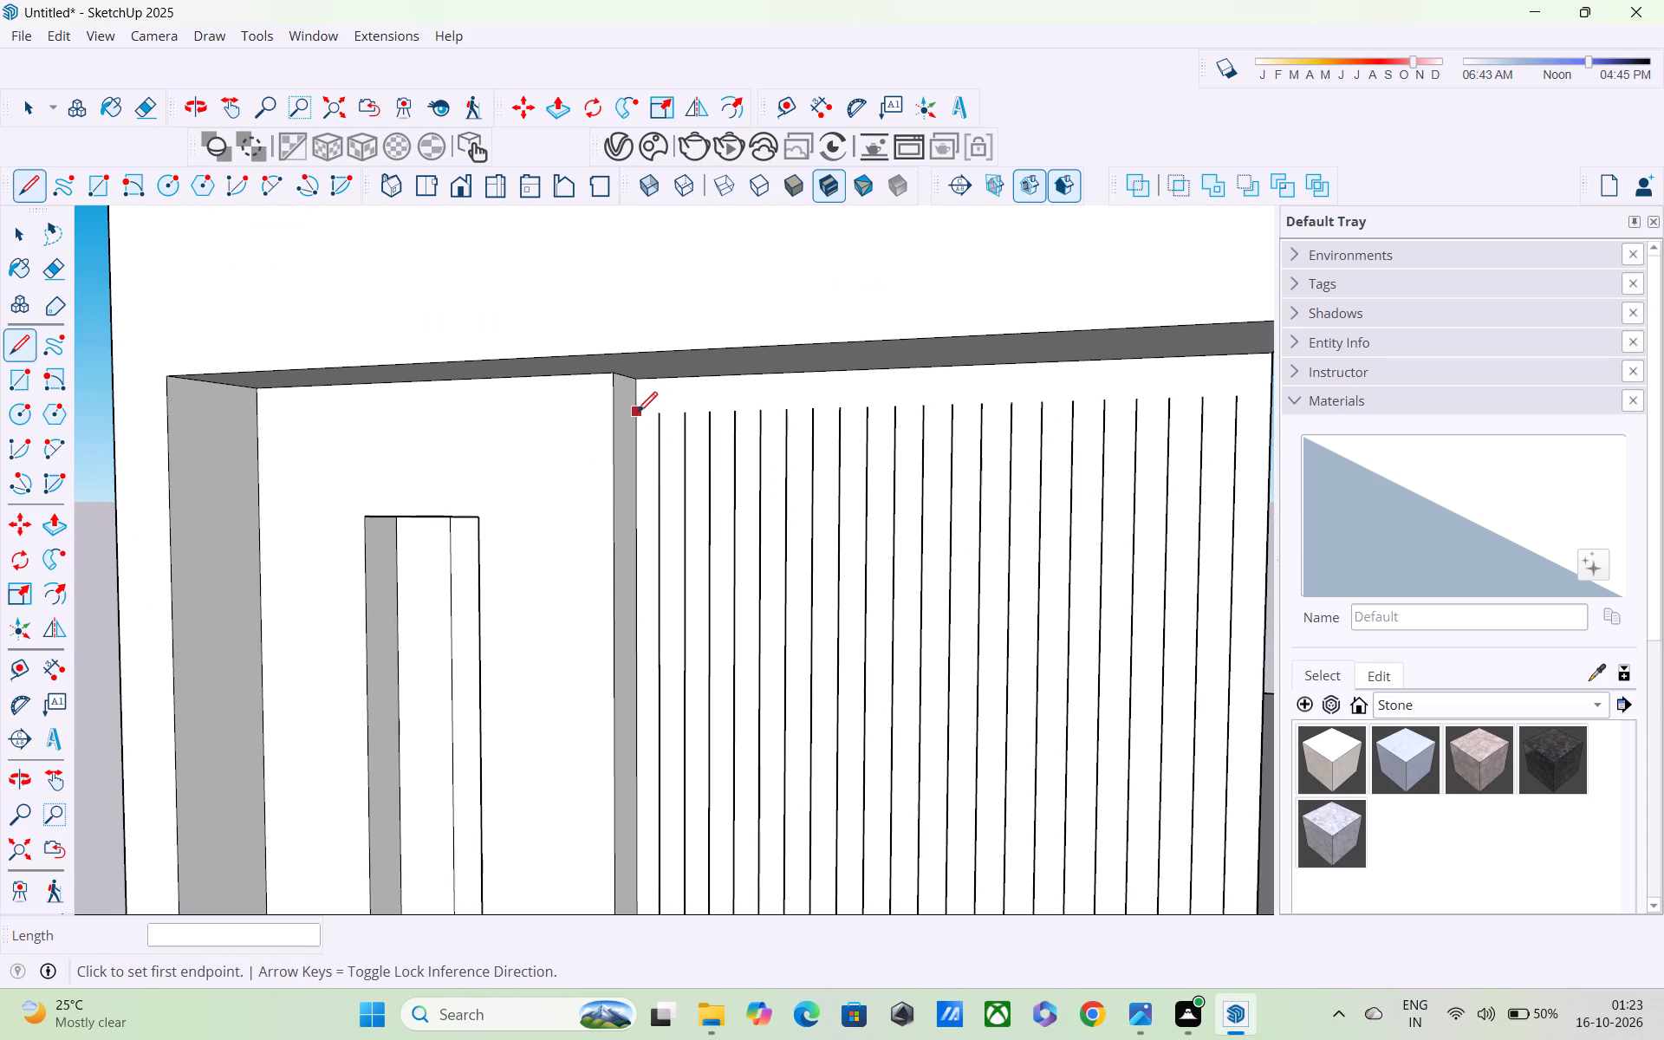
pyautogui.click(638, 417)
pyautogui.moveTo(822, 424); pyautogui.dragTo(446, 465, button='middle')
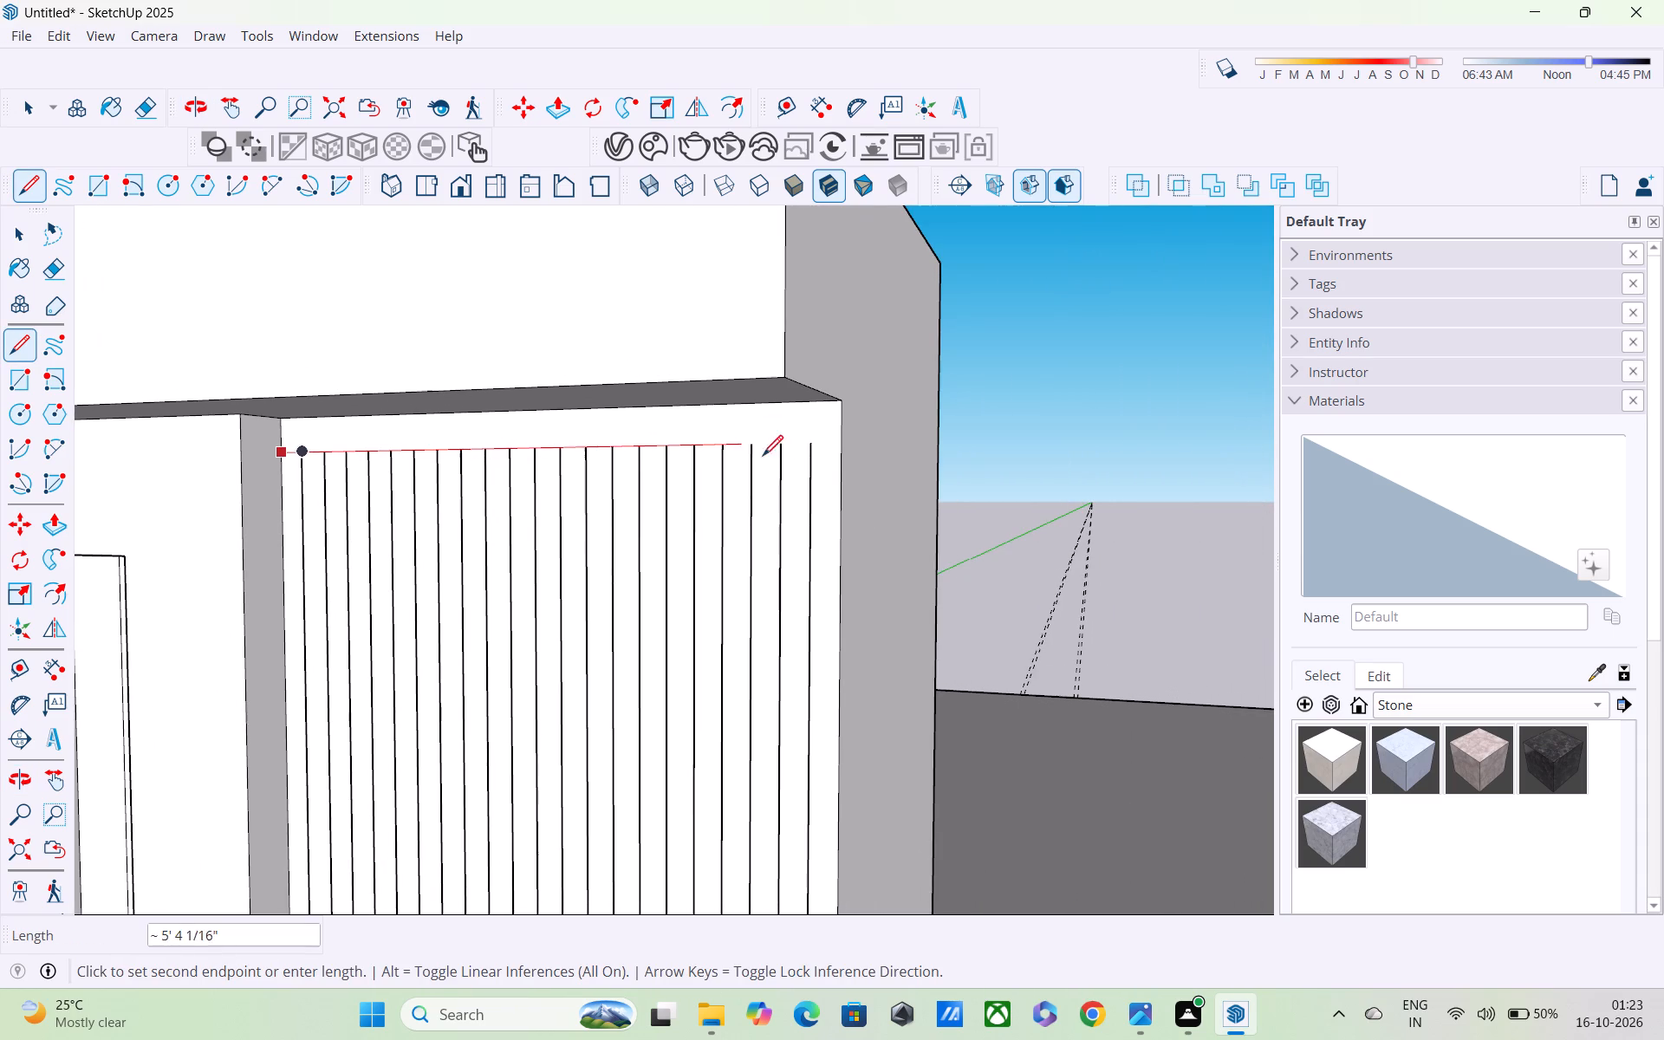
pyautogui.click(842, 452)
# Push/Pull the narrow vertical strip next to the raised window panel outward by 3".
pyautogui.scroll(-4, 842, 453)
pyautogui.moveTo(803, 533); pyautogui.dragTo(798, 465, button='middle')
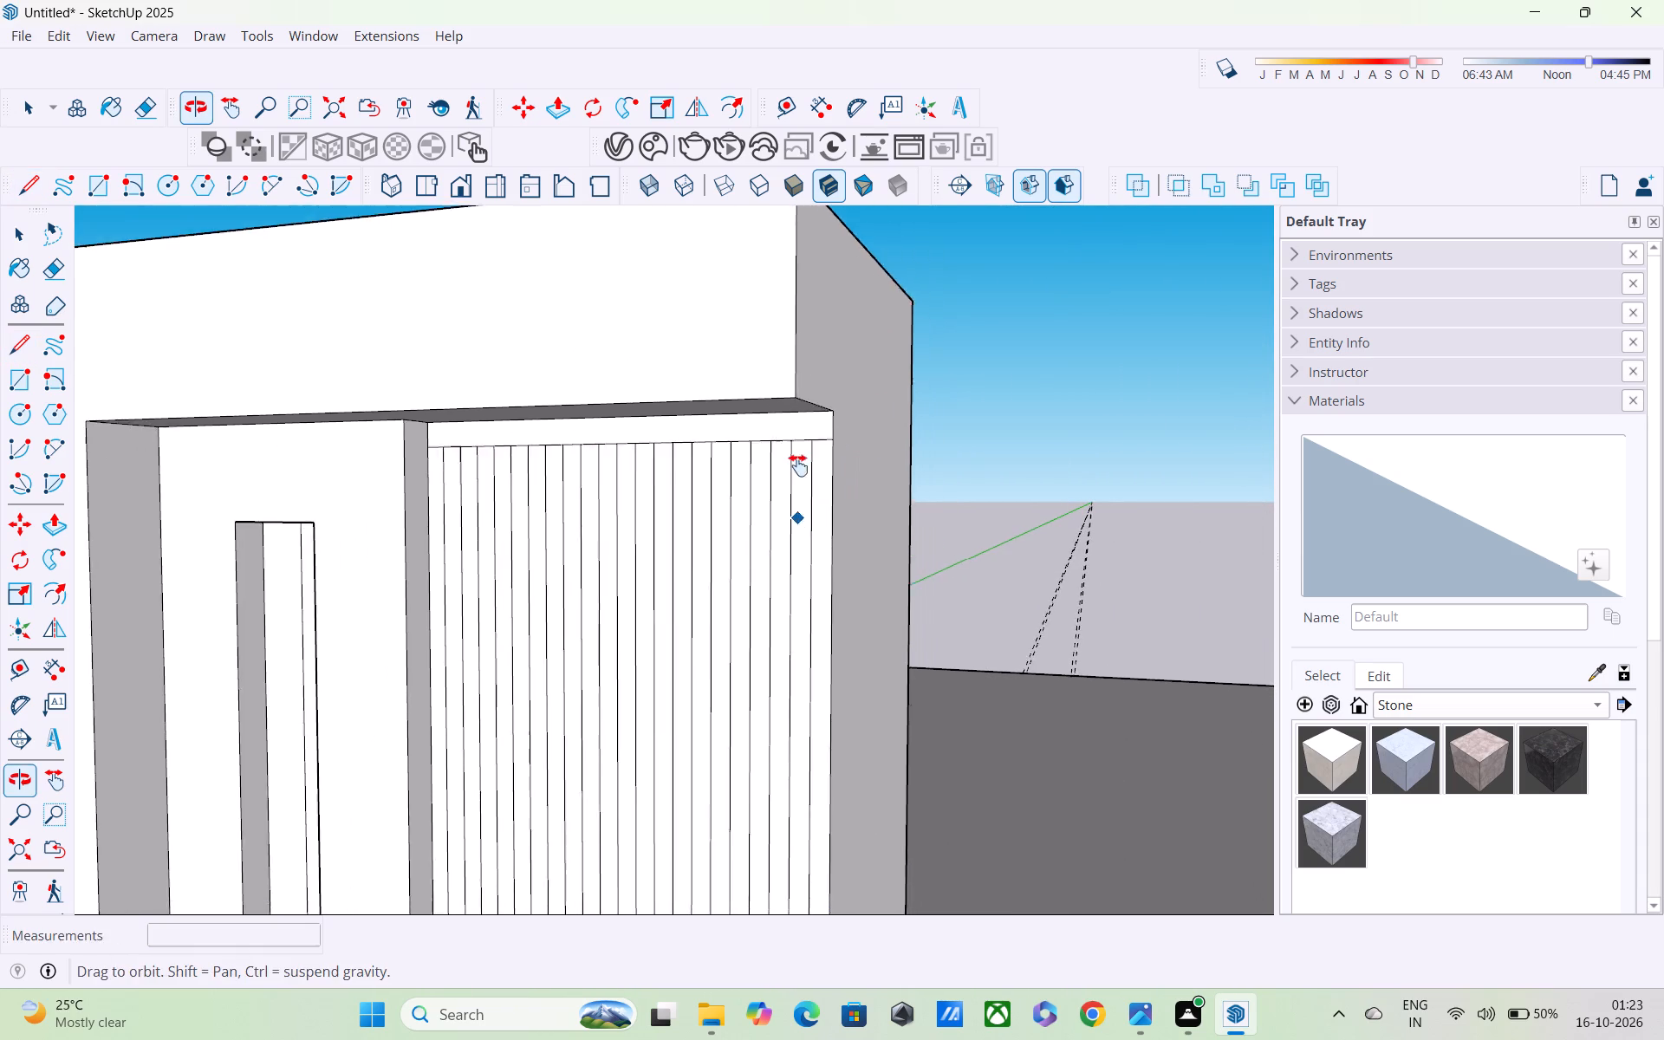
pyautogui.moveTo(798, 465); pyautogui.dragTo(815, 376, button='middle')
pyautogui.scroll(-7, 816, 396)
pyautogui.moveTo(812, 447); pyautogui.dragTo(810, 377, button='middle')
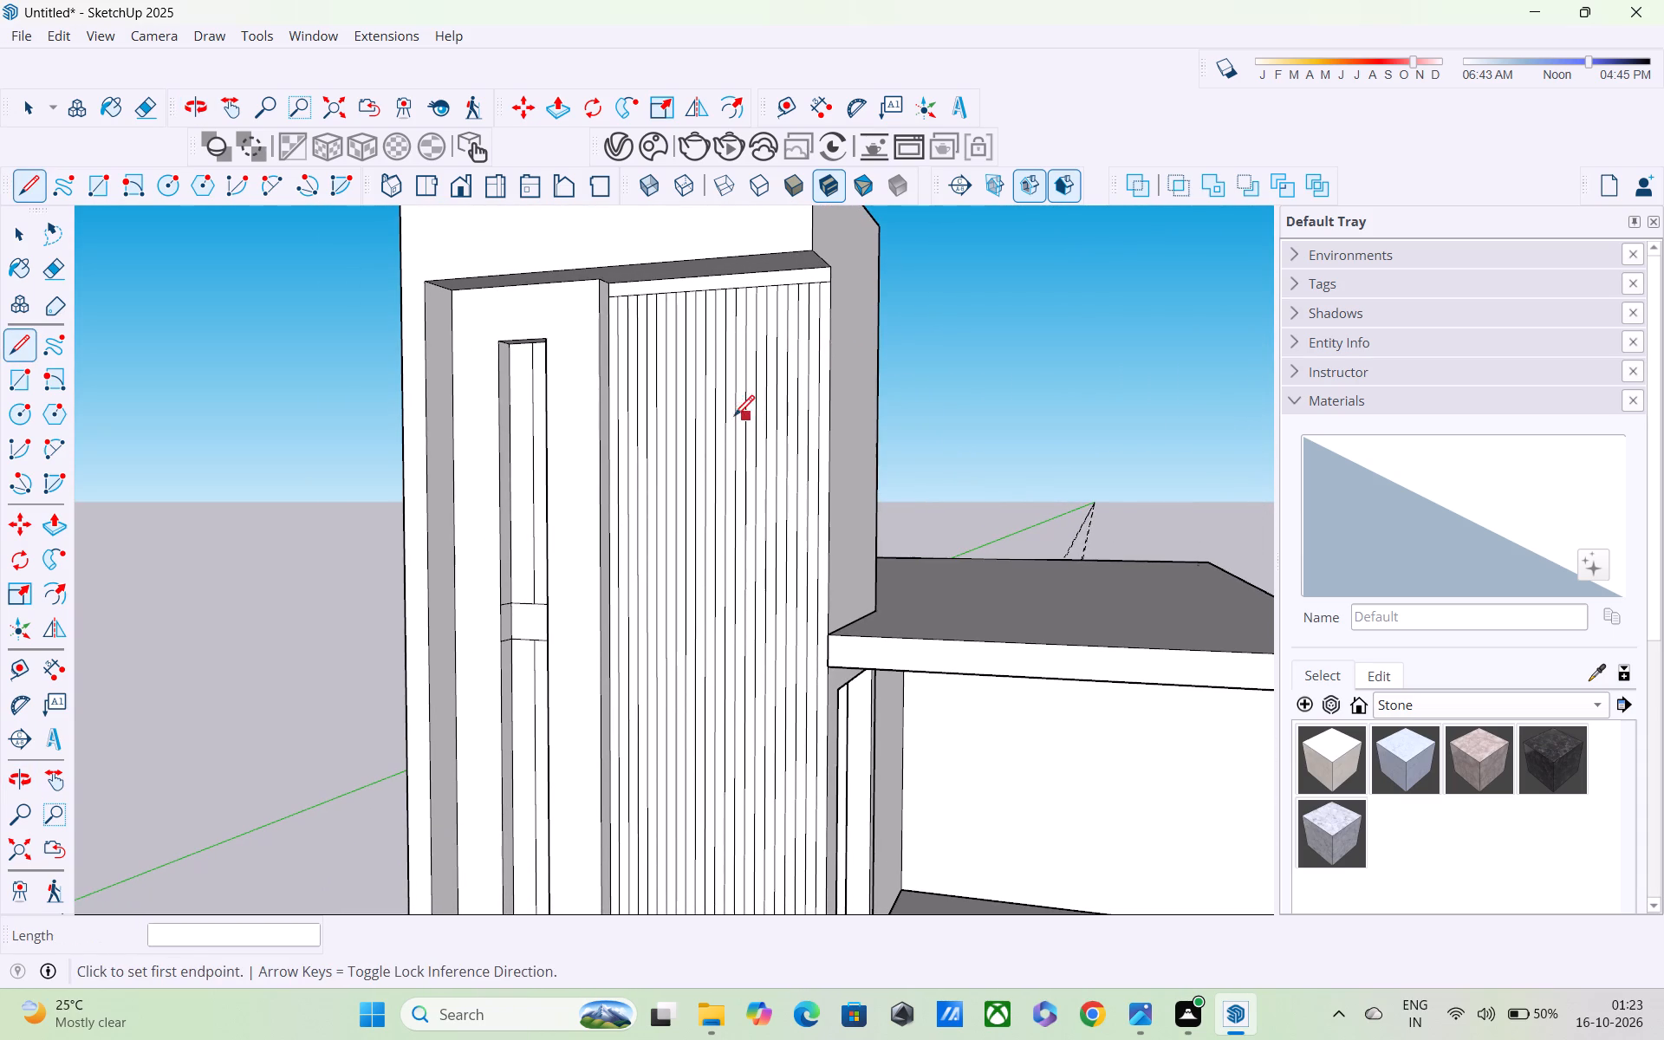
pyautogui.press('p')
pyautogui.scroll(3, 659, 523)
pyautogui.scroll(2, 579, 466)
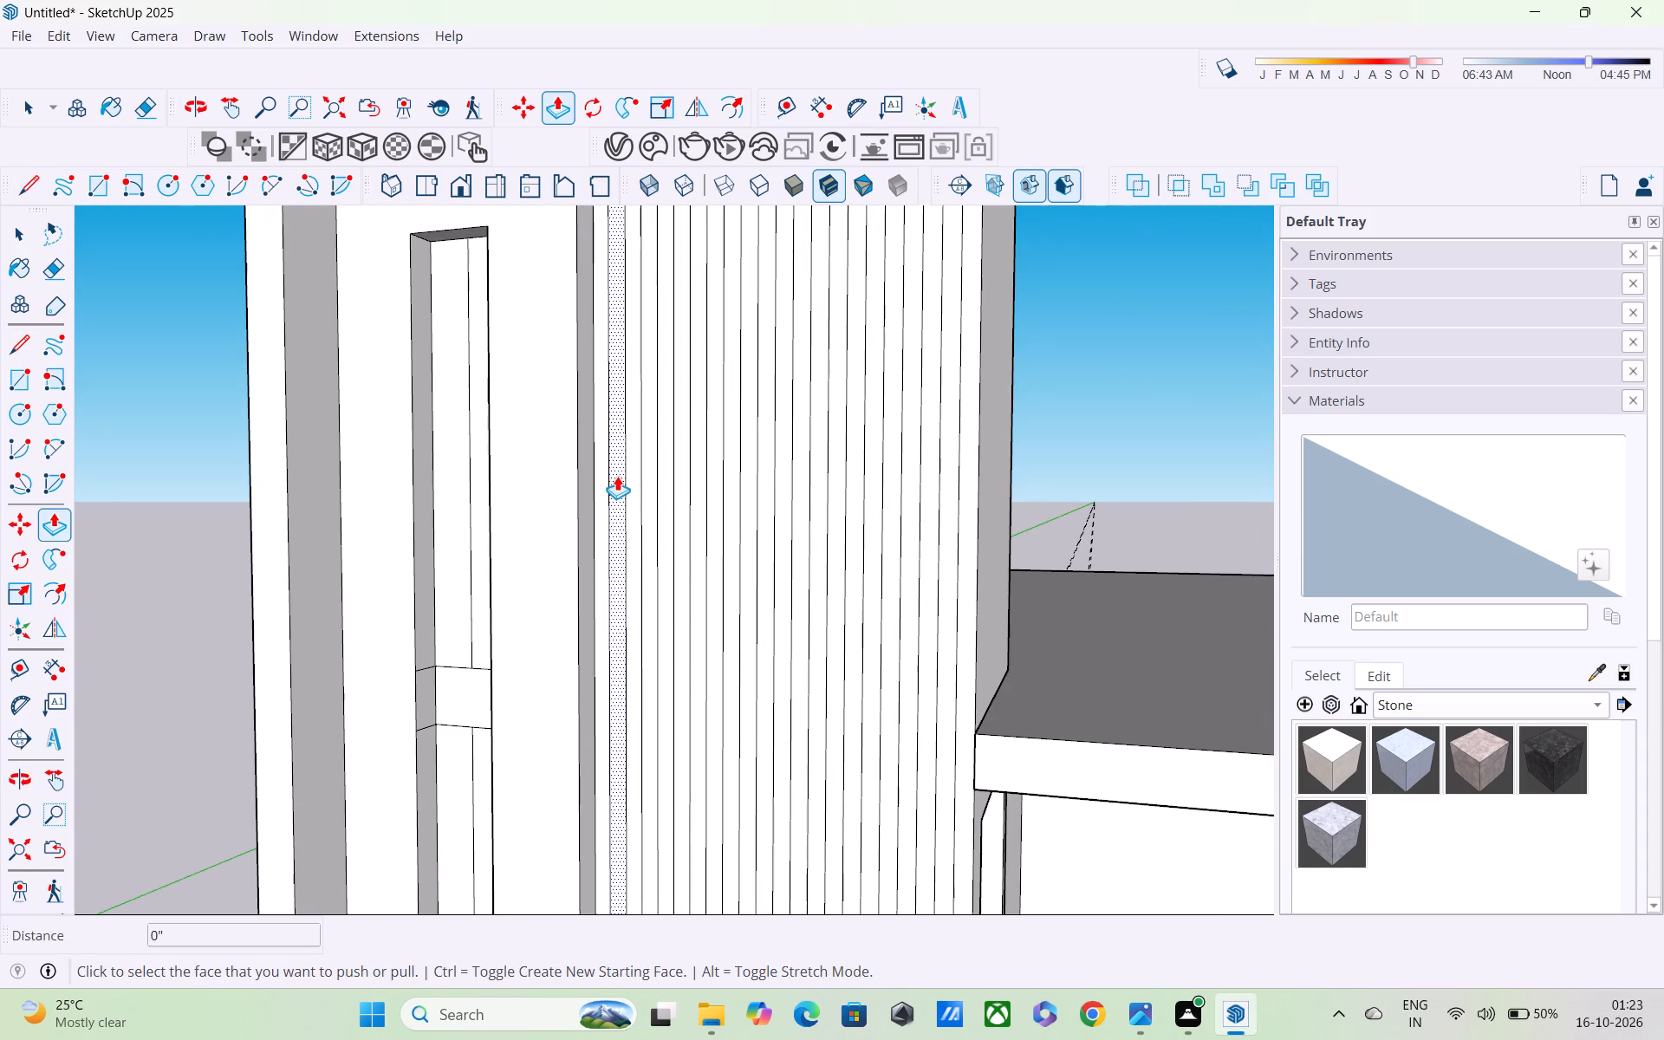
pyautogui.click(602, 467)
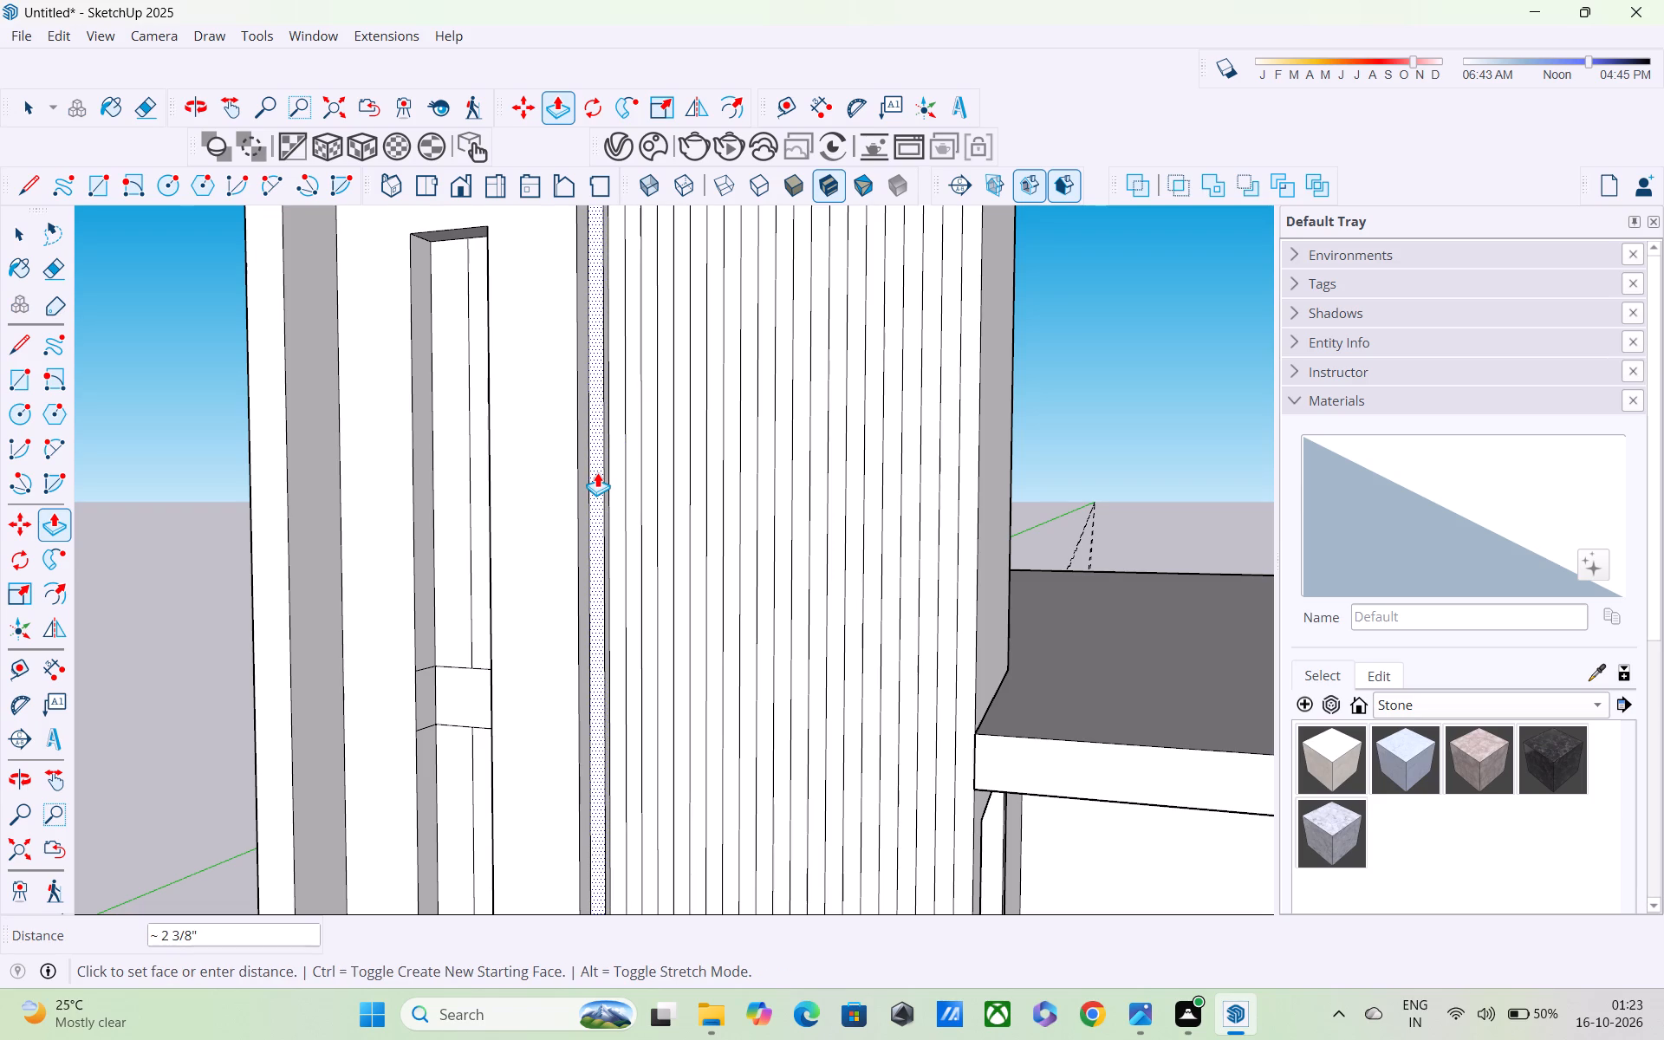
pyautogui.write('3"')
pyautogui.press('Return')
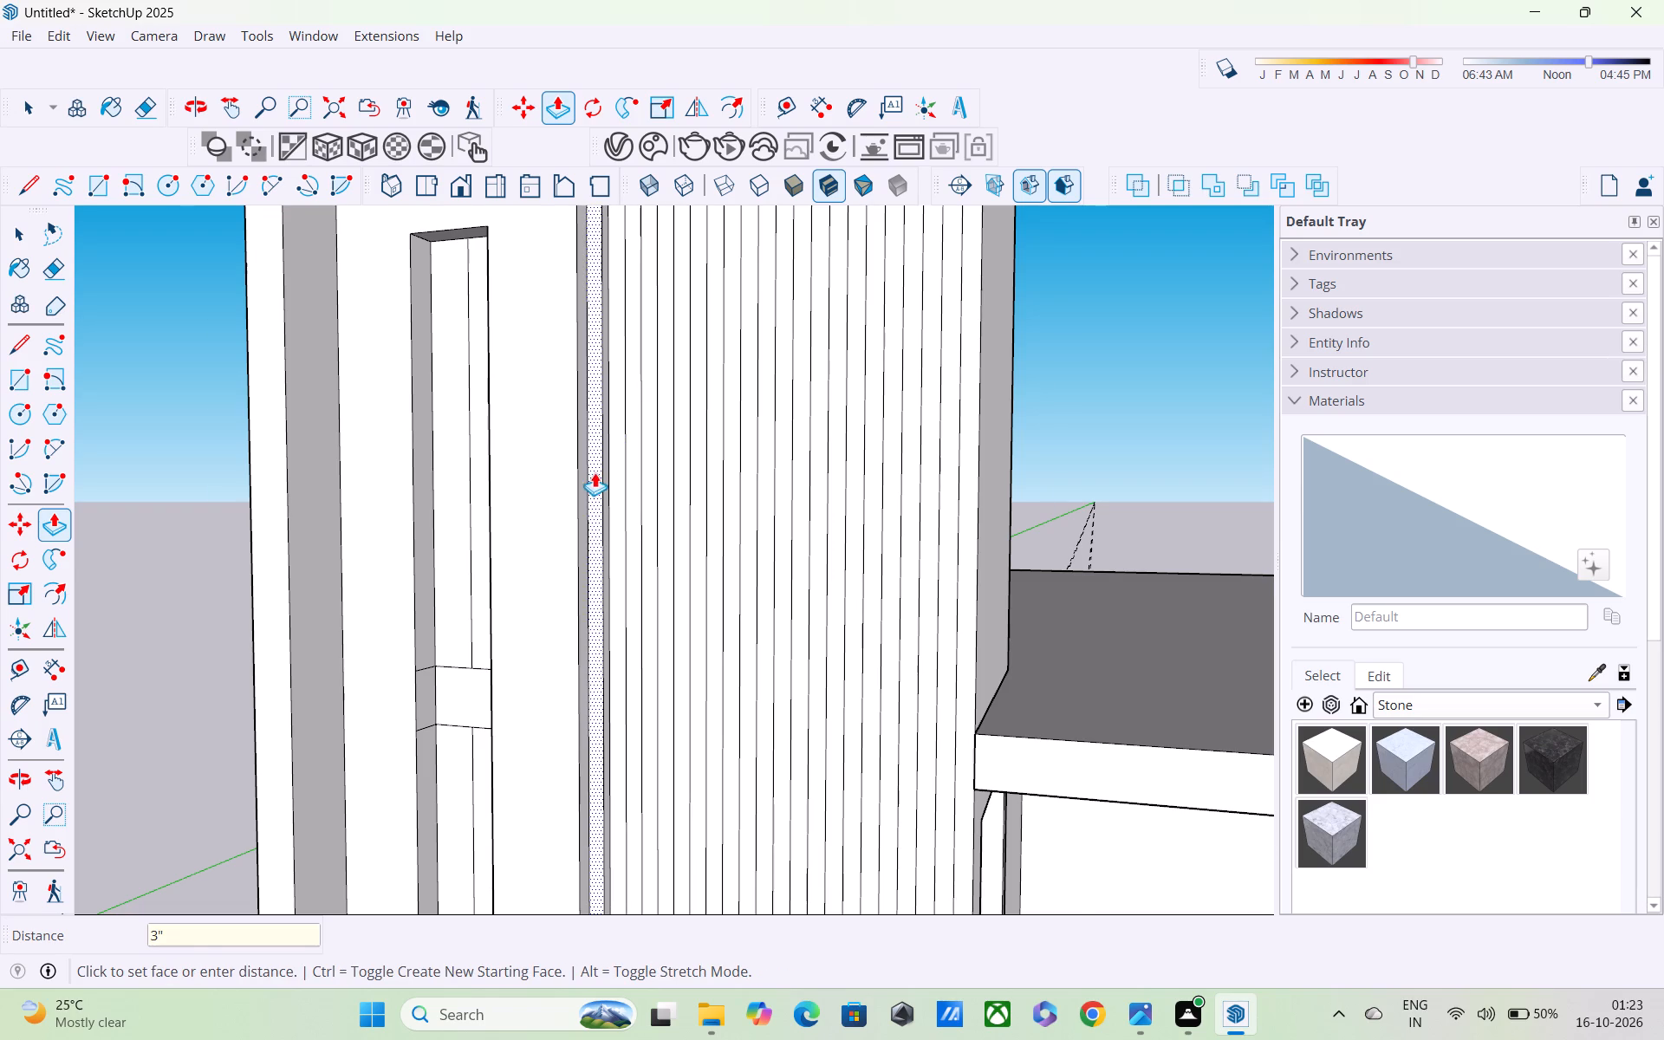
pyautogui.scroll(10, 599, 472)
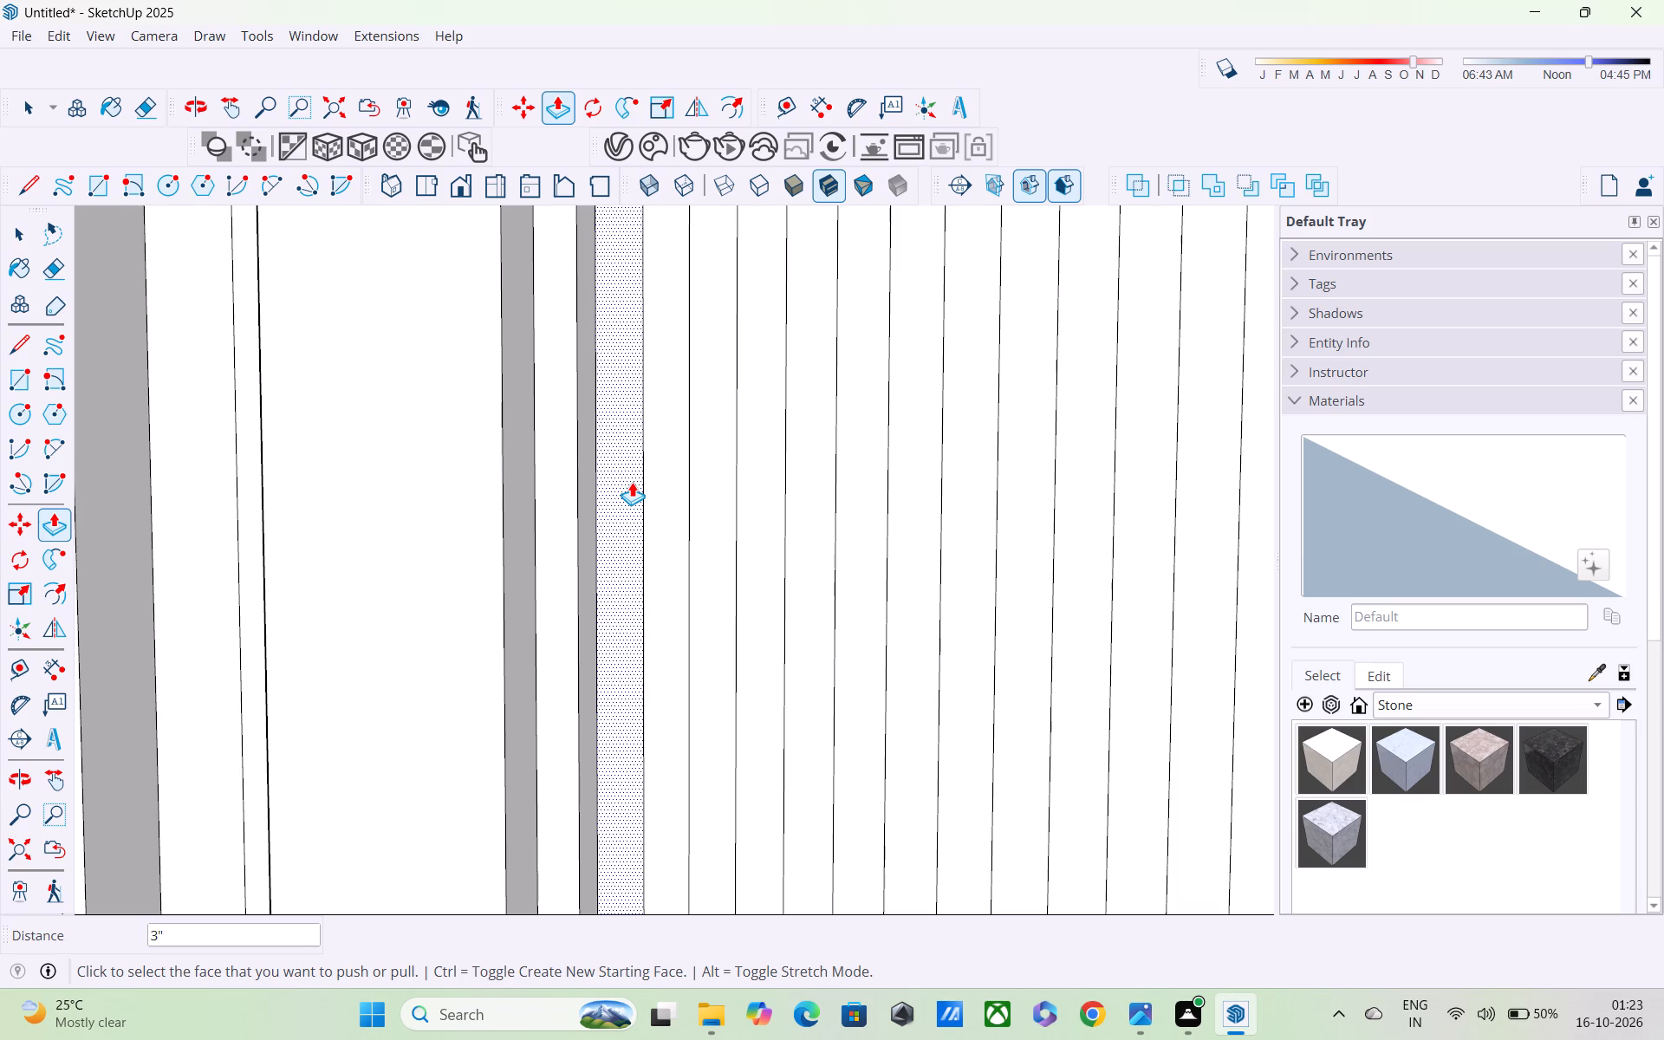
# Repeat the 3" outward Push/Pull on three more narrow strips, working from the raised window panel towards the tower's outer edge.
pyautogui.doubleClick(672, 523)
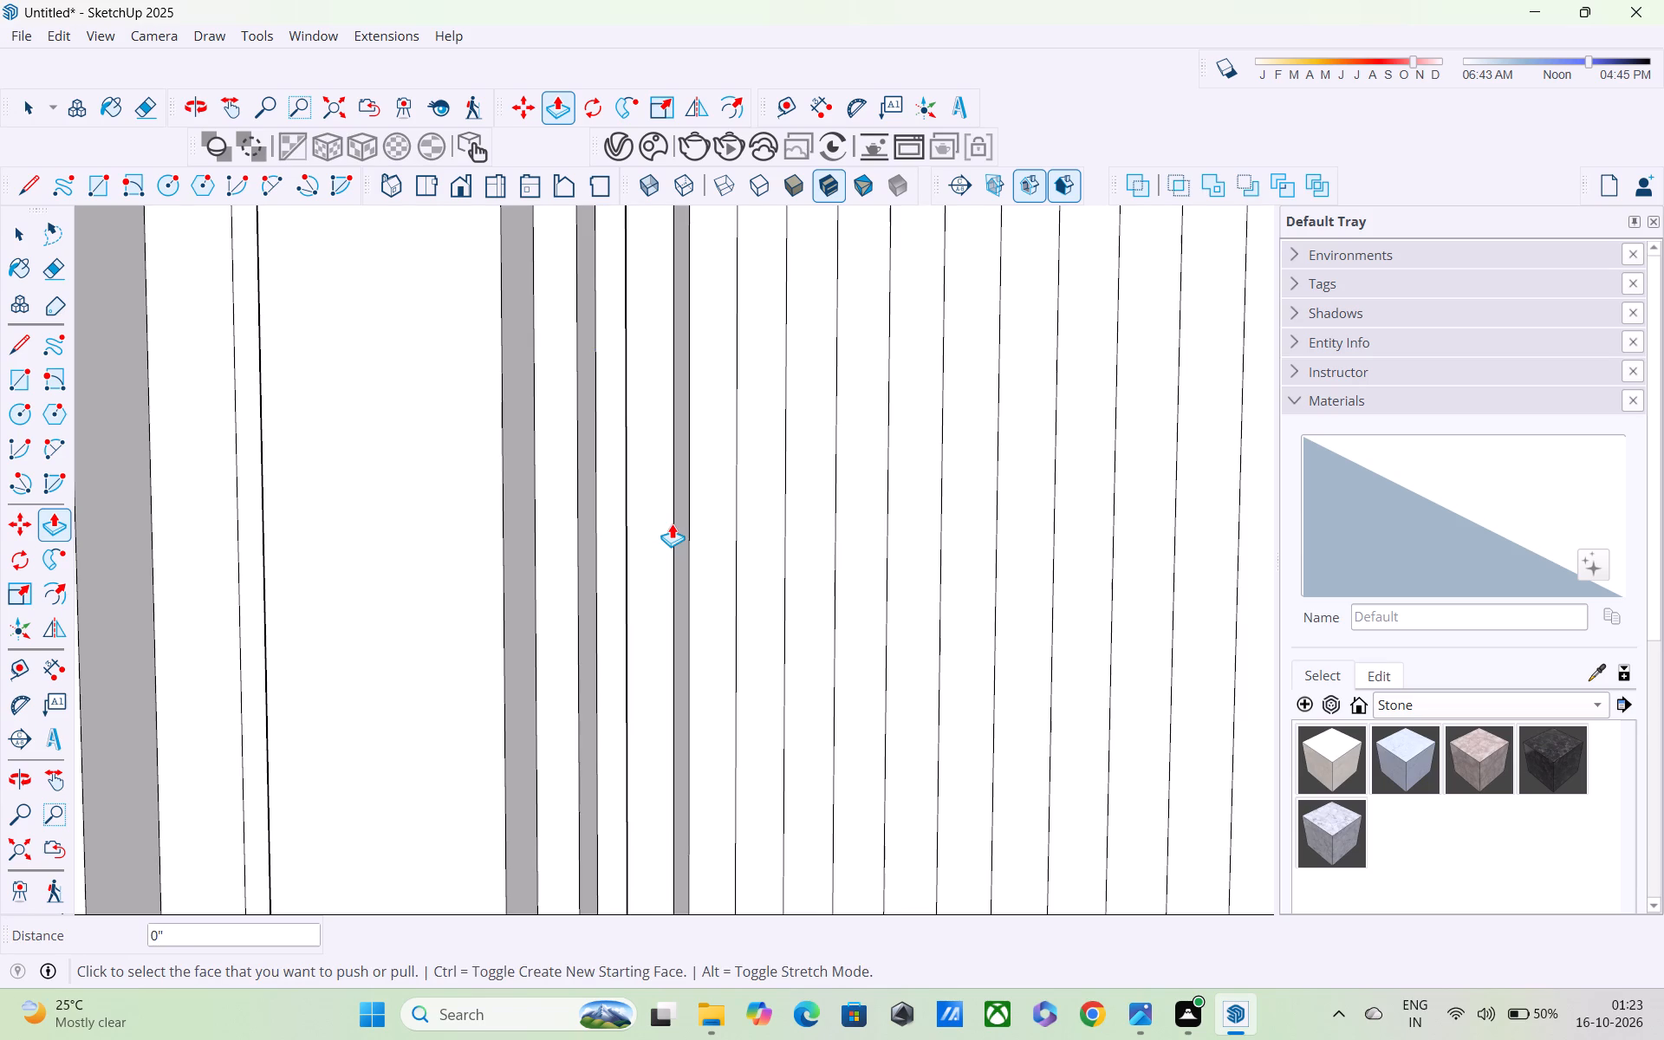
pyautogui.scroll(-17, 670, 528)
pyautogui.scroll(-4, 736, 601)
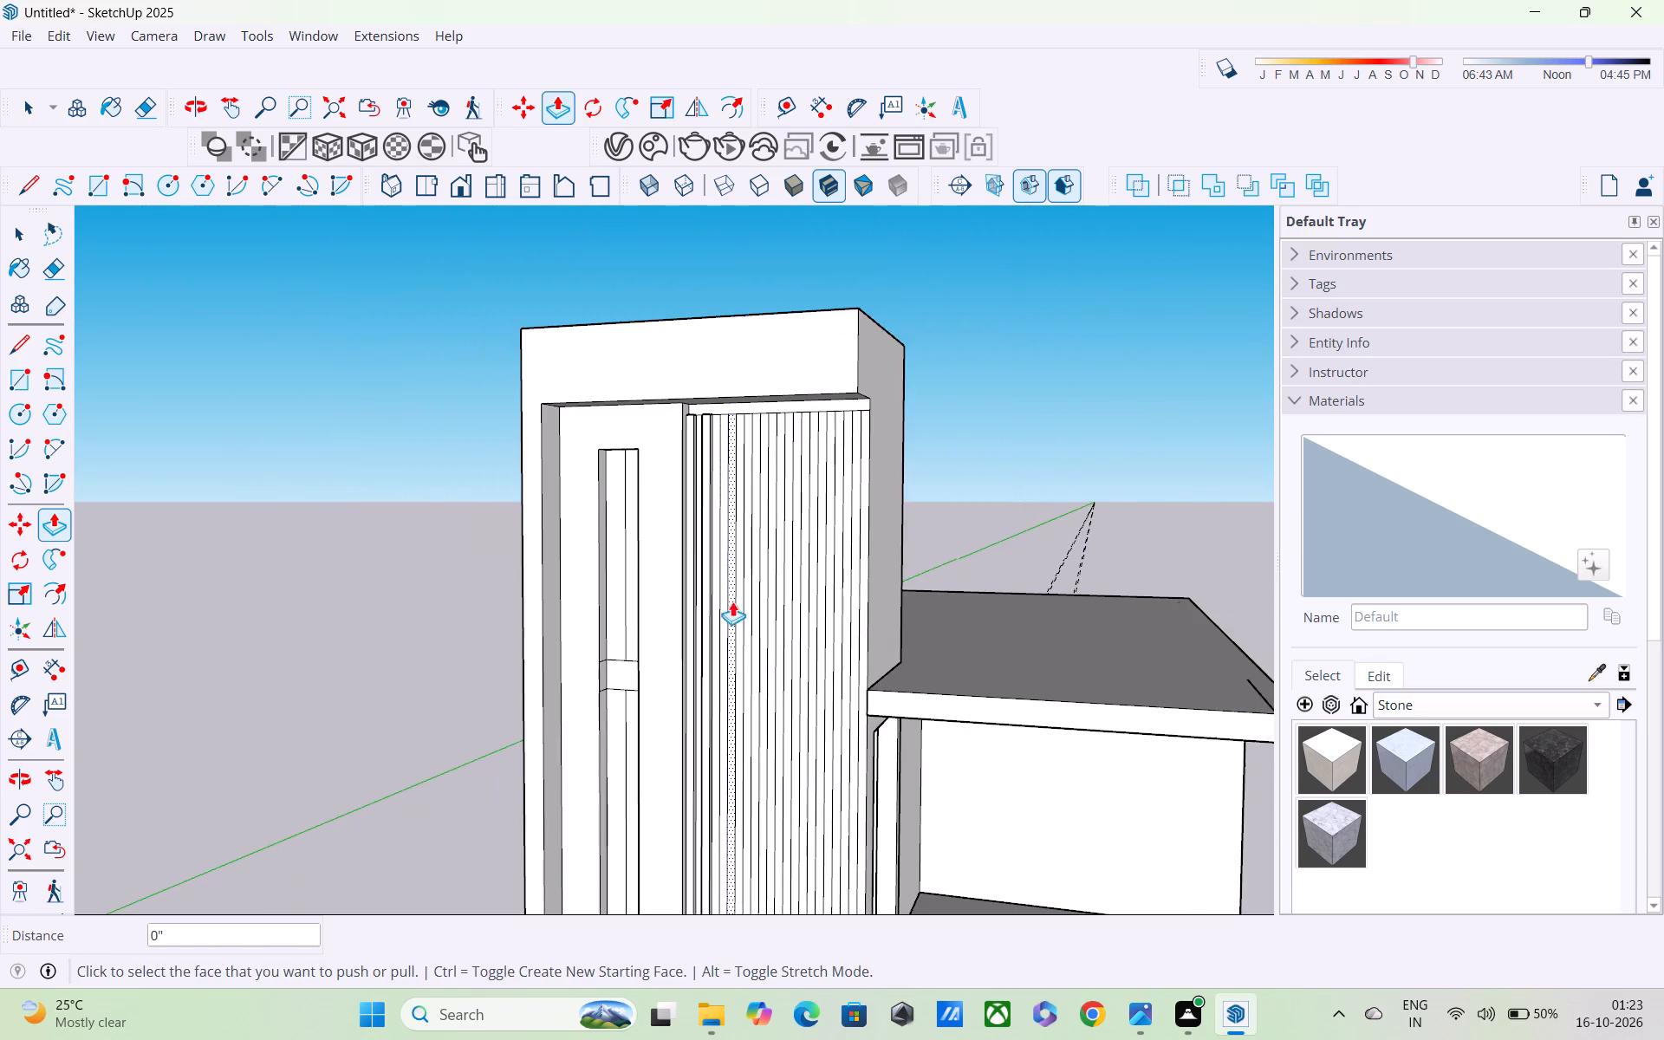
pyautogui.scroll(3, 718, 592)
pyautogui.moveTo(718, 588); pyautogui.dragTo(903, 528, button='middle')
pyautogui.scroll(13, 757, 543)
pyautogui.moveTo(652, 666); pyautogui.dragTo(639, 661, button='middle')
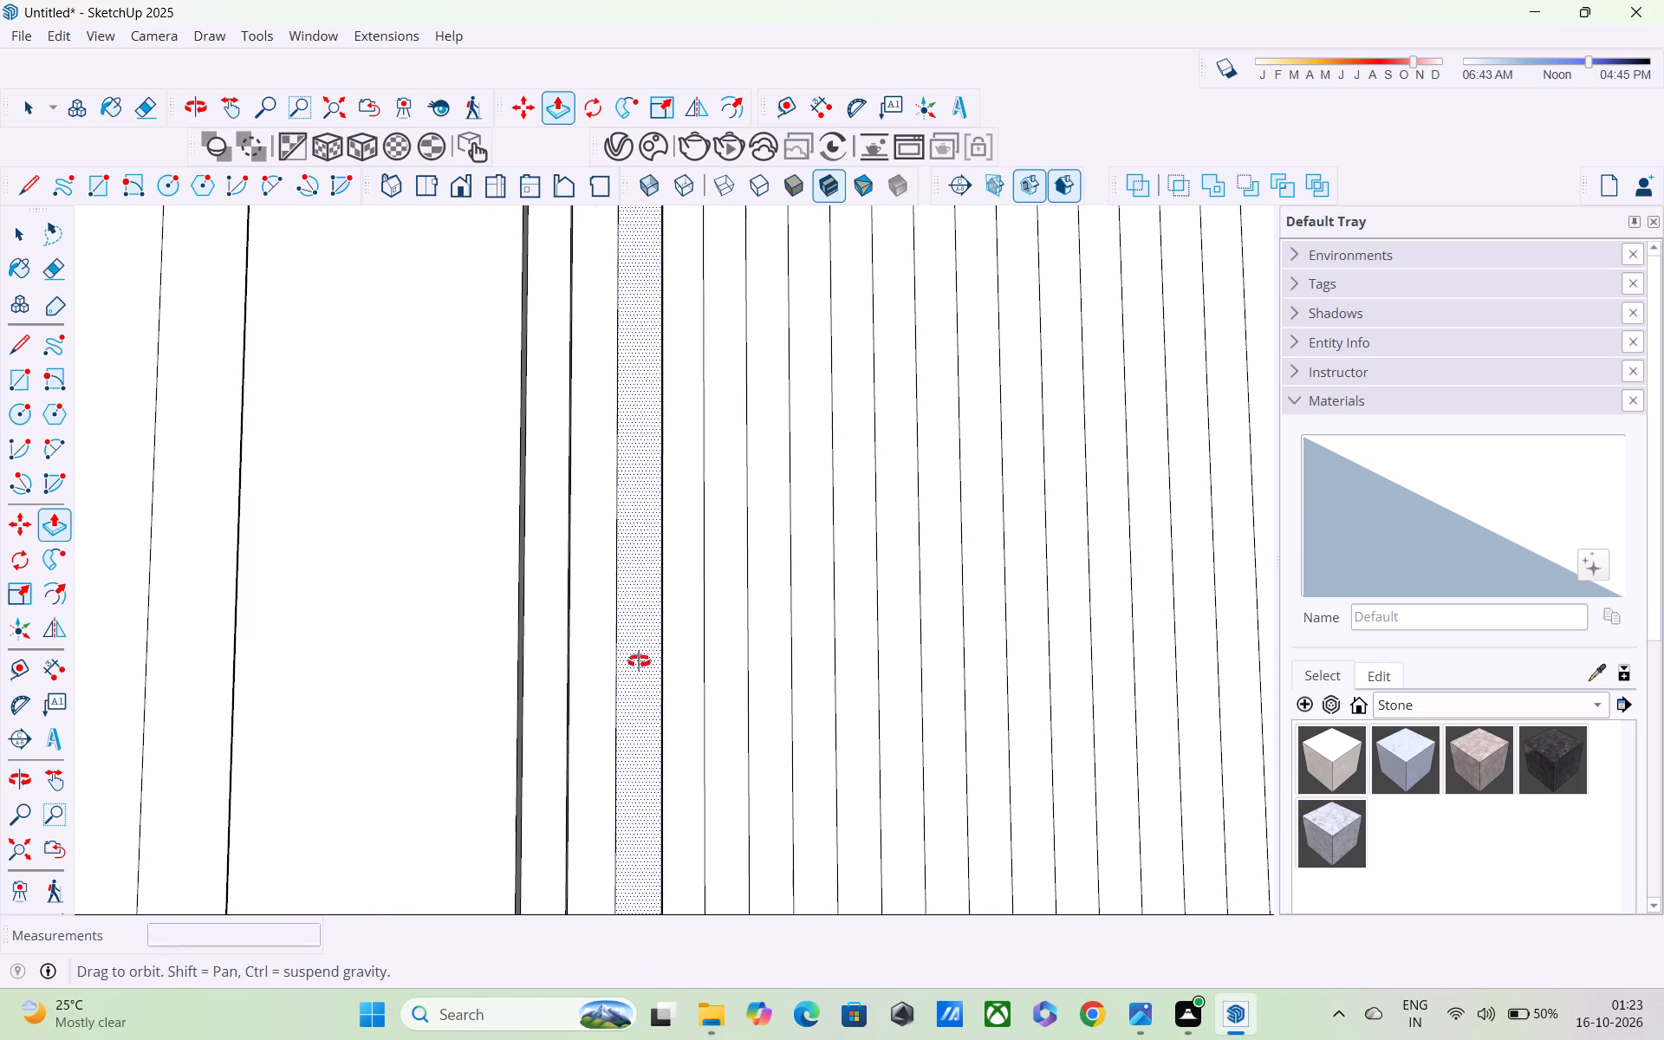
pyautogui.moveTo(639, 661); pyautogui.dragTo(502, 589, button='middle')
pyautogui.doubleClick(398, 662)
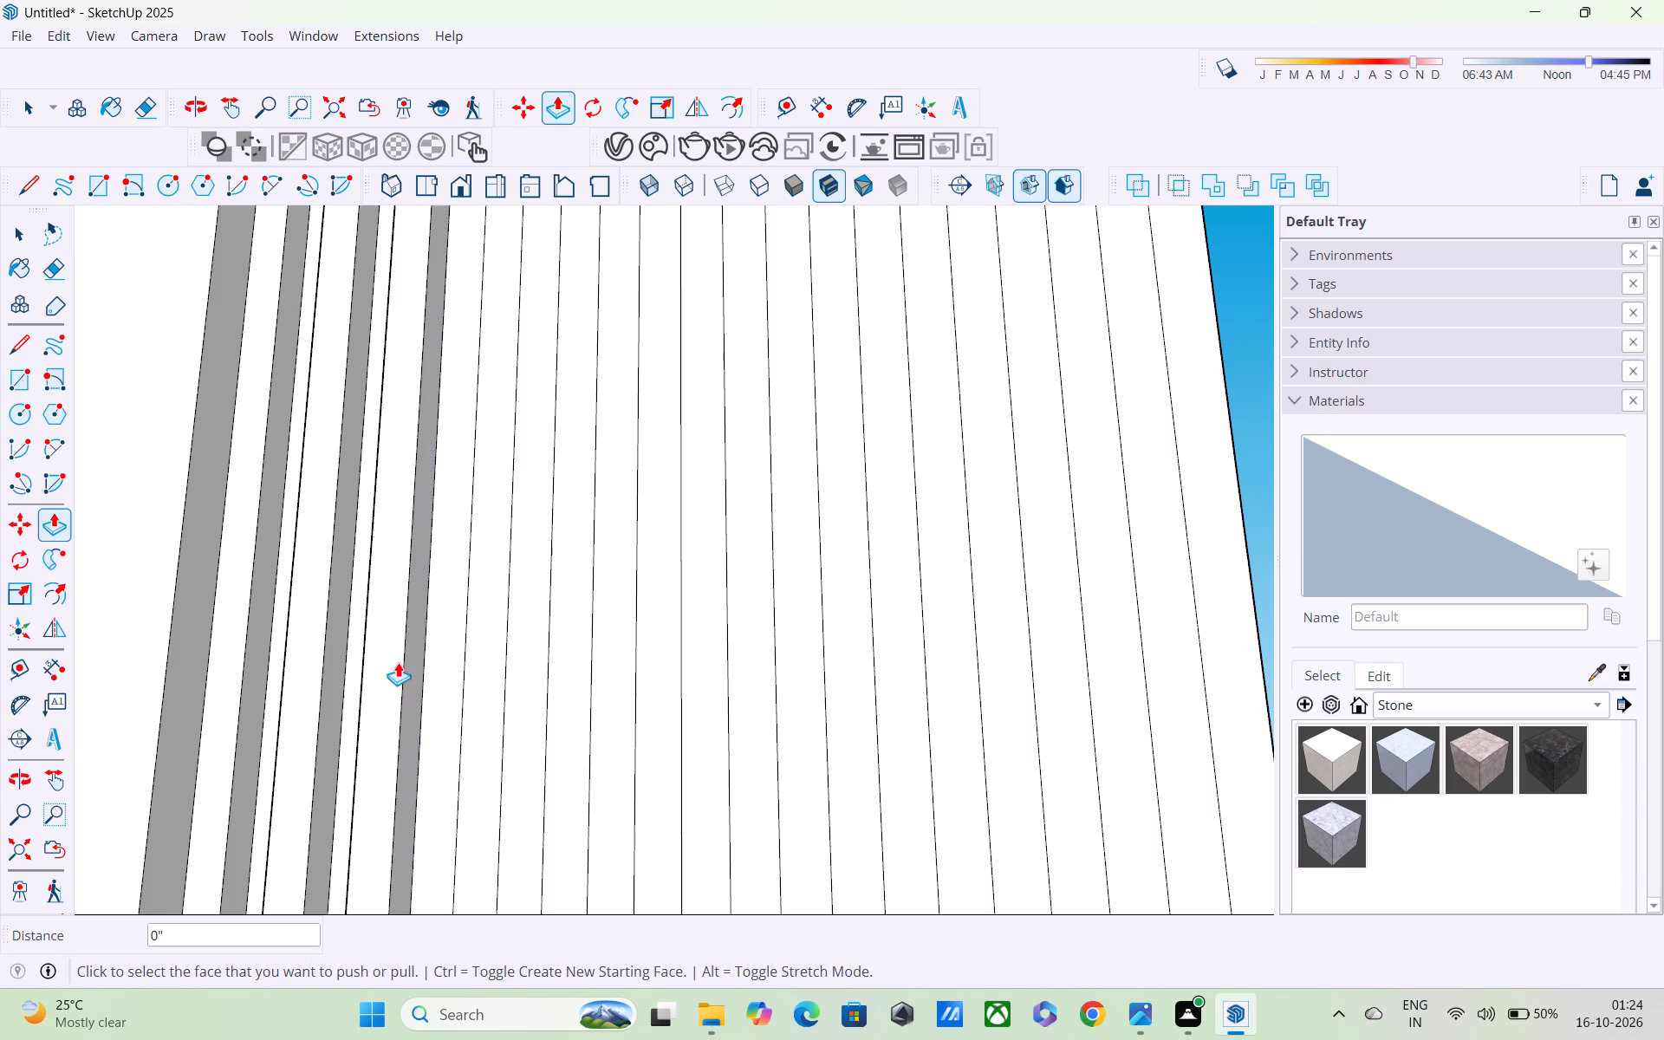
pyautogui.doubleClick(481, 679)
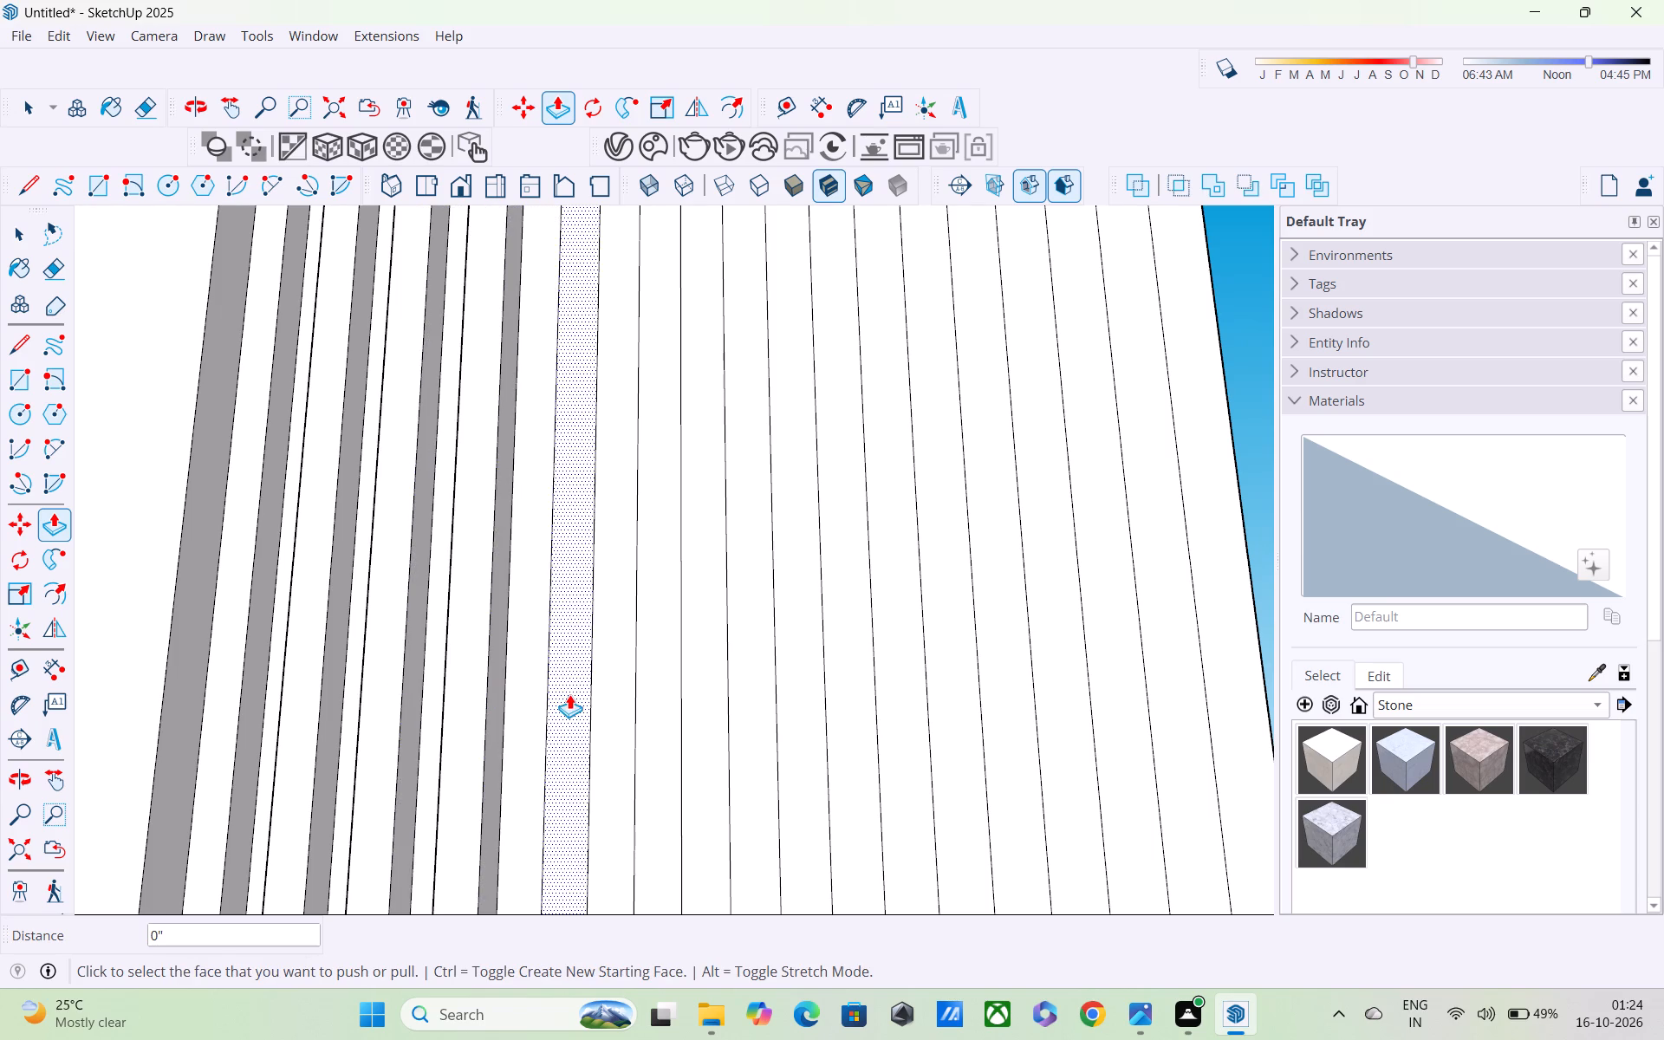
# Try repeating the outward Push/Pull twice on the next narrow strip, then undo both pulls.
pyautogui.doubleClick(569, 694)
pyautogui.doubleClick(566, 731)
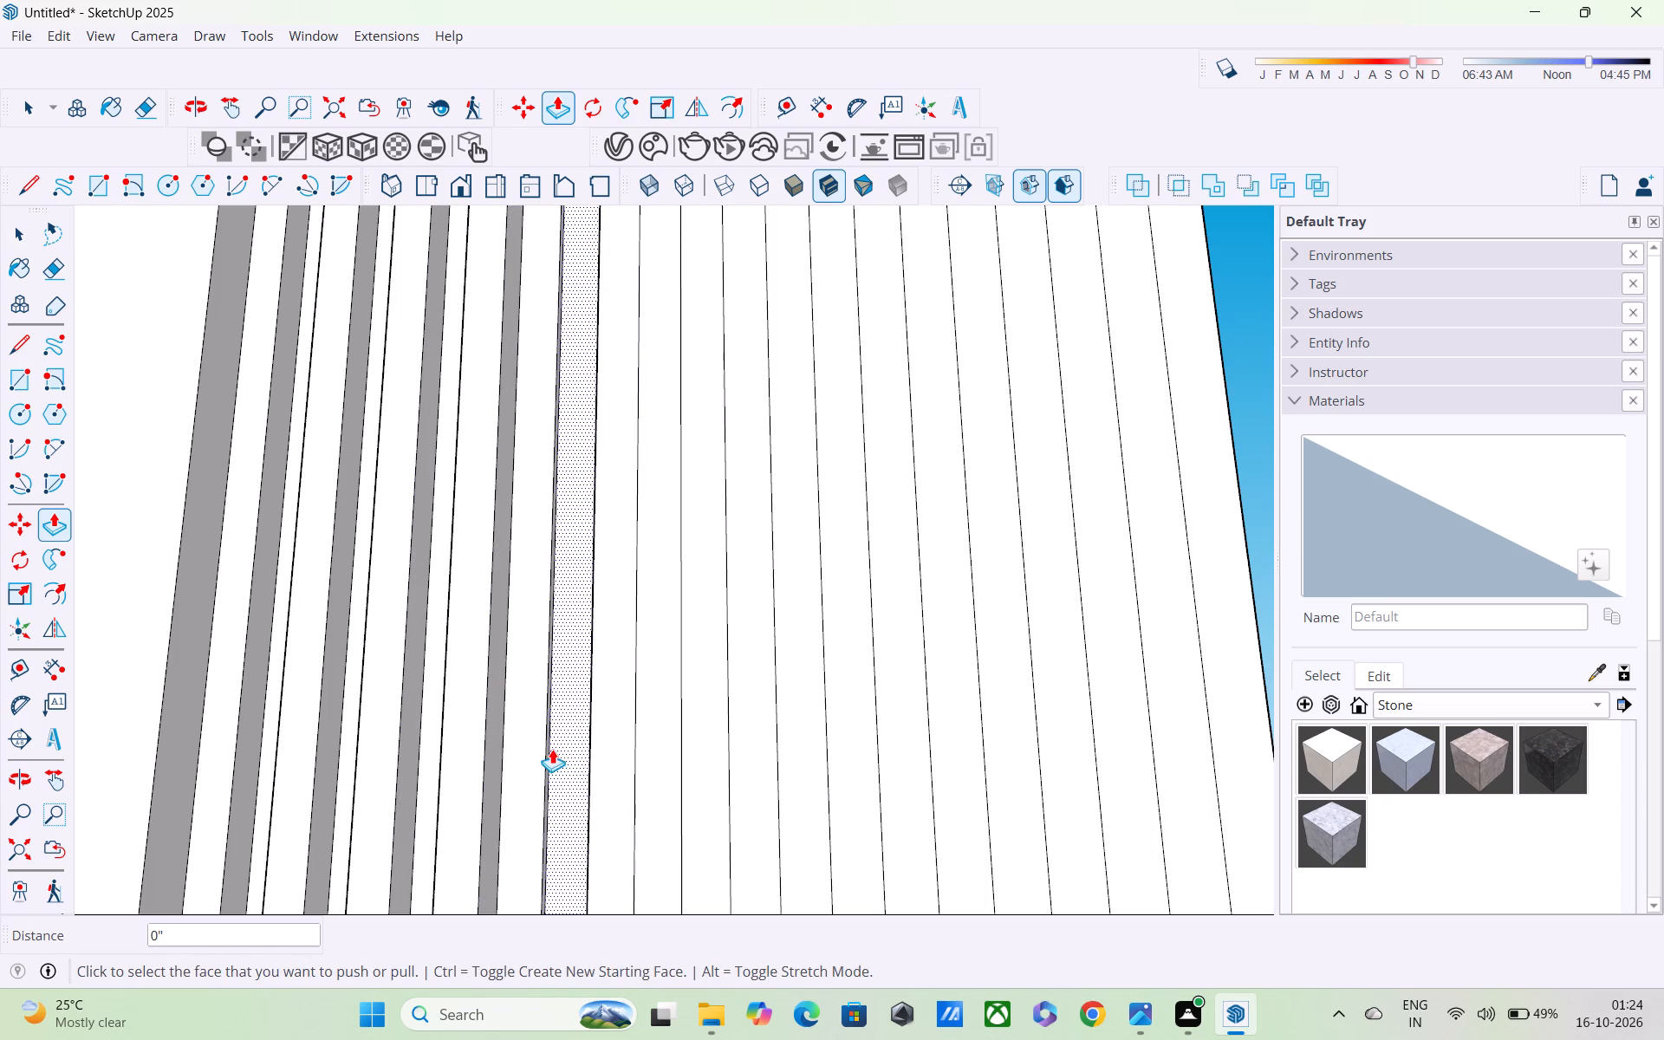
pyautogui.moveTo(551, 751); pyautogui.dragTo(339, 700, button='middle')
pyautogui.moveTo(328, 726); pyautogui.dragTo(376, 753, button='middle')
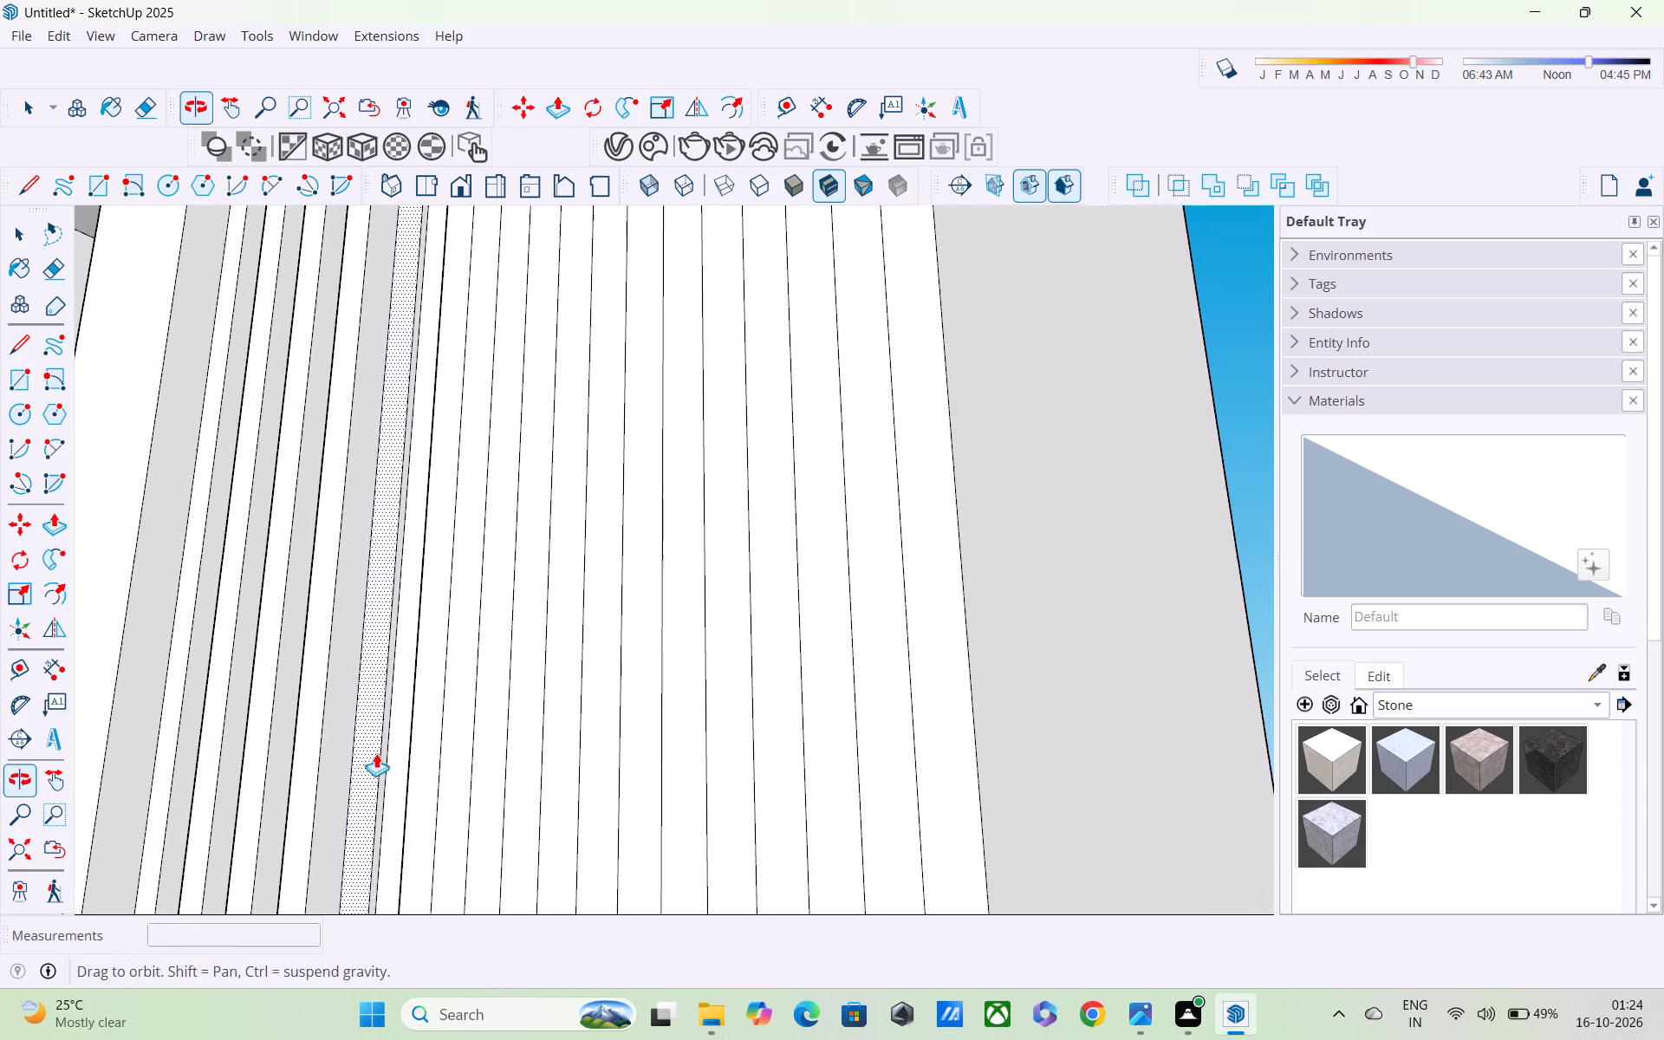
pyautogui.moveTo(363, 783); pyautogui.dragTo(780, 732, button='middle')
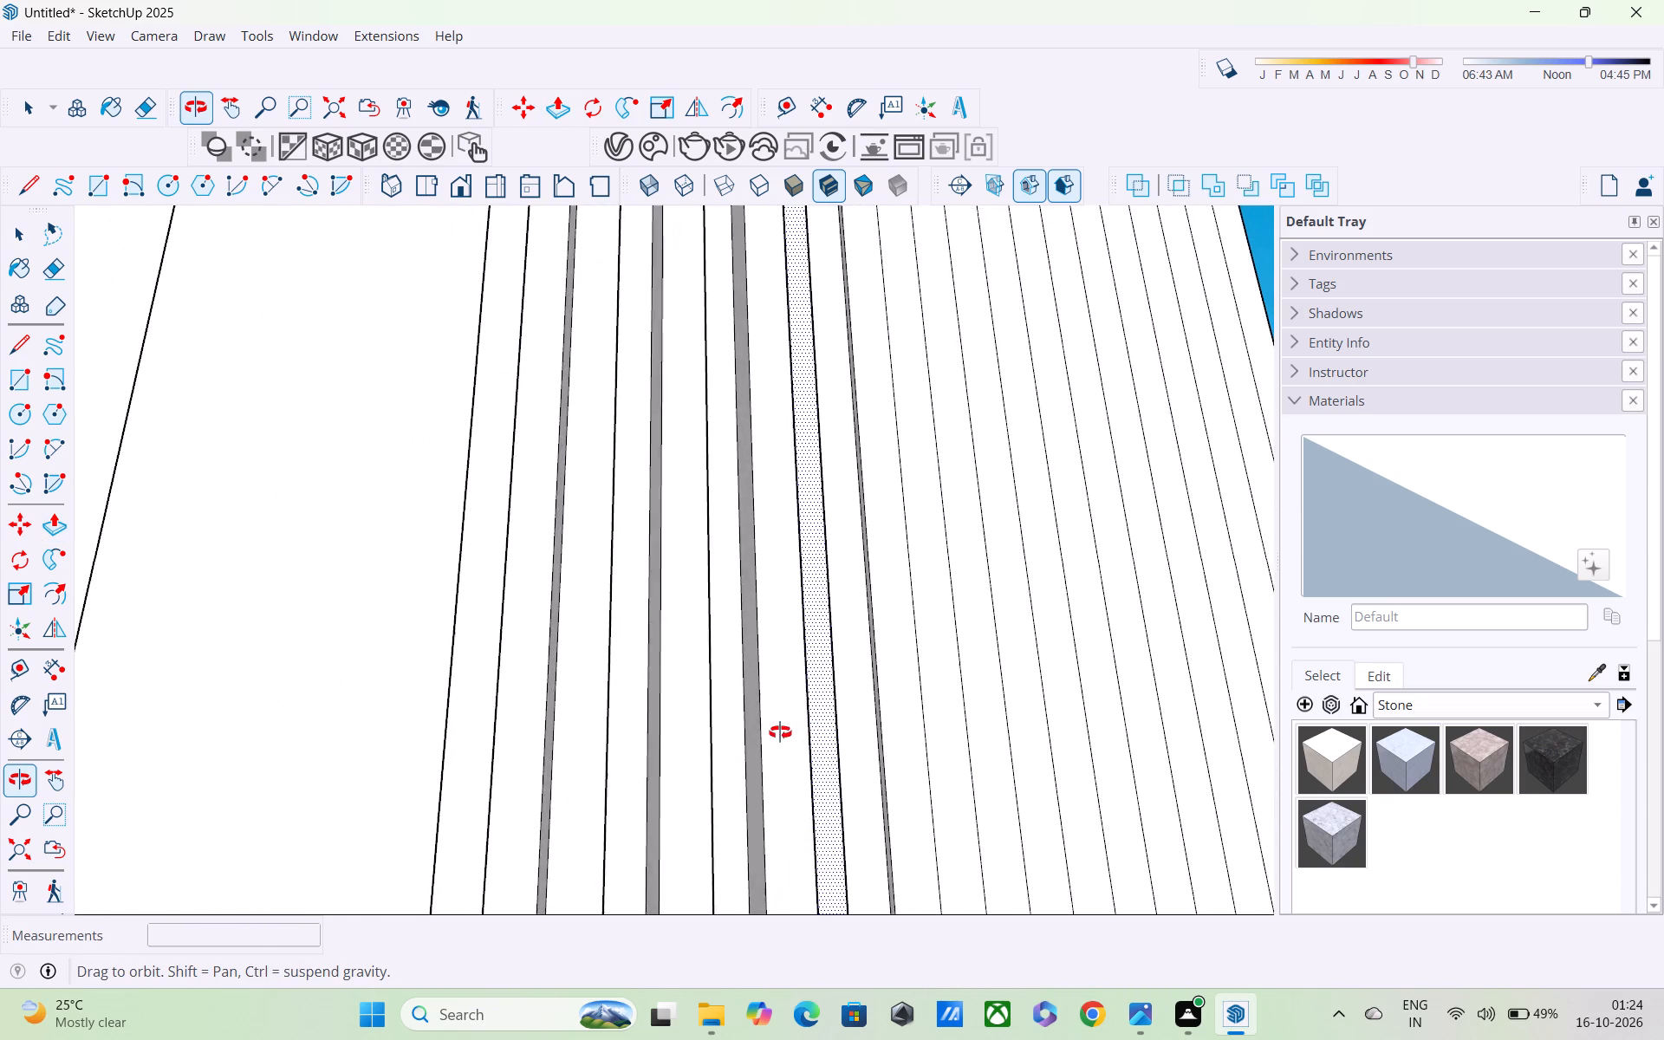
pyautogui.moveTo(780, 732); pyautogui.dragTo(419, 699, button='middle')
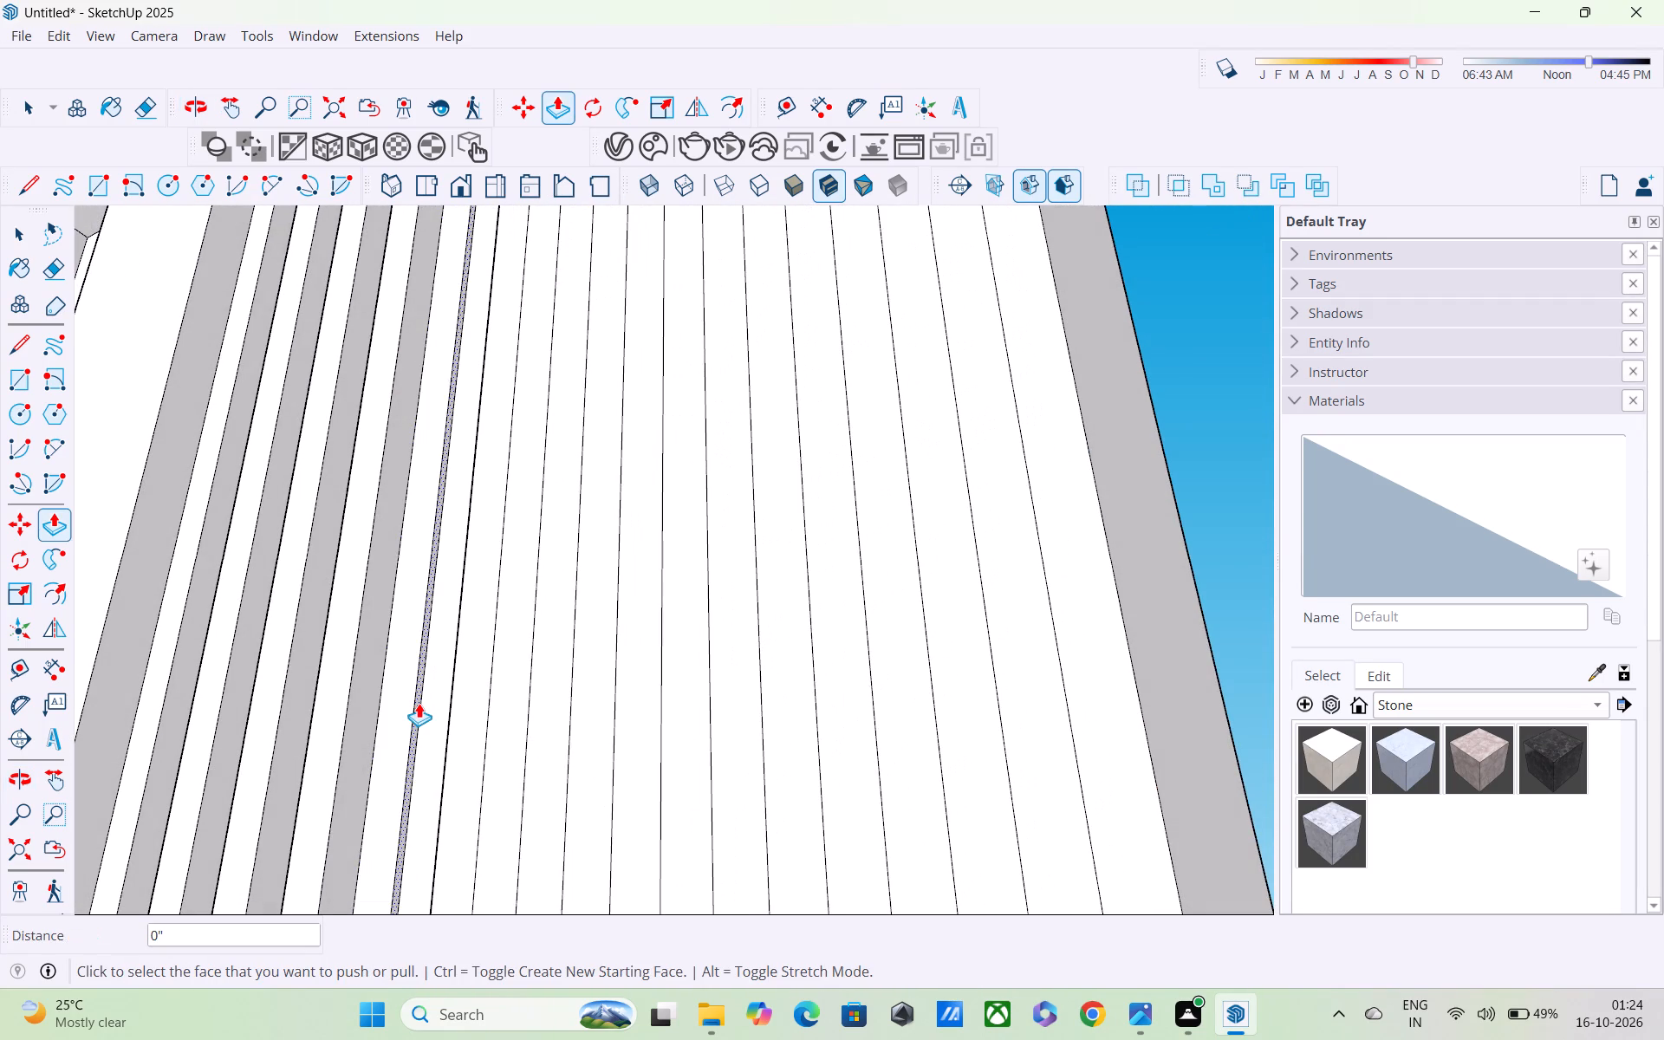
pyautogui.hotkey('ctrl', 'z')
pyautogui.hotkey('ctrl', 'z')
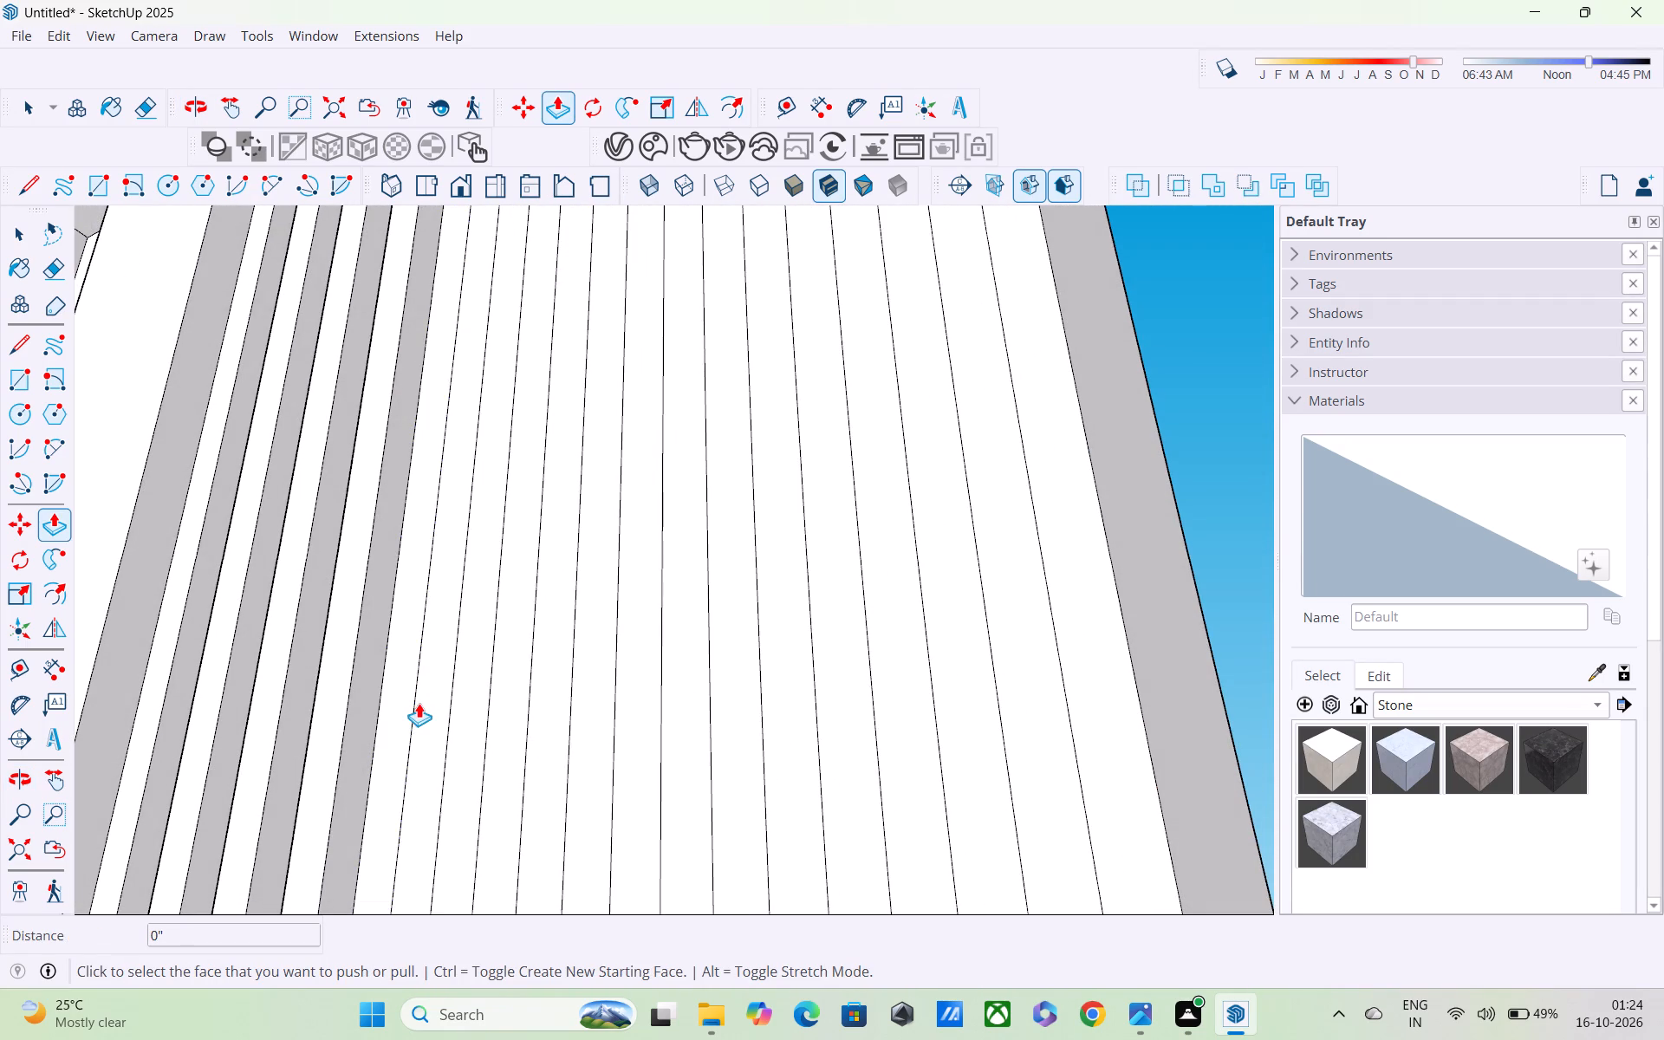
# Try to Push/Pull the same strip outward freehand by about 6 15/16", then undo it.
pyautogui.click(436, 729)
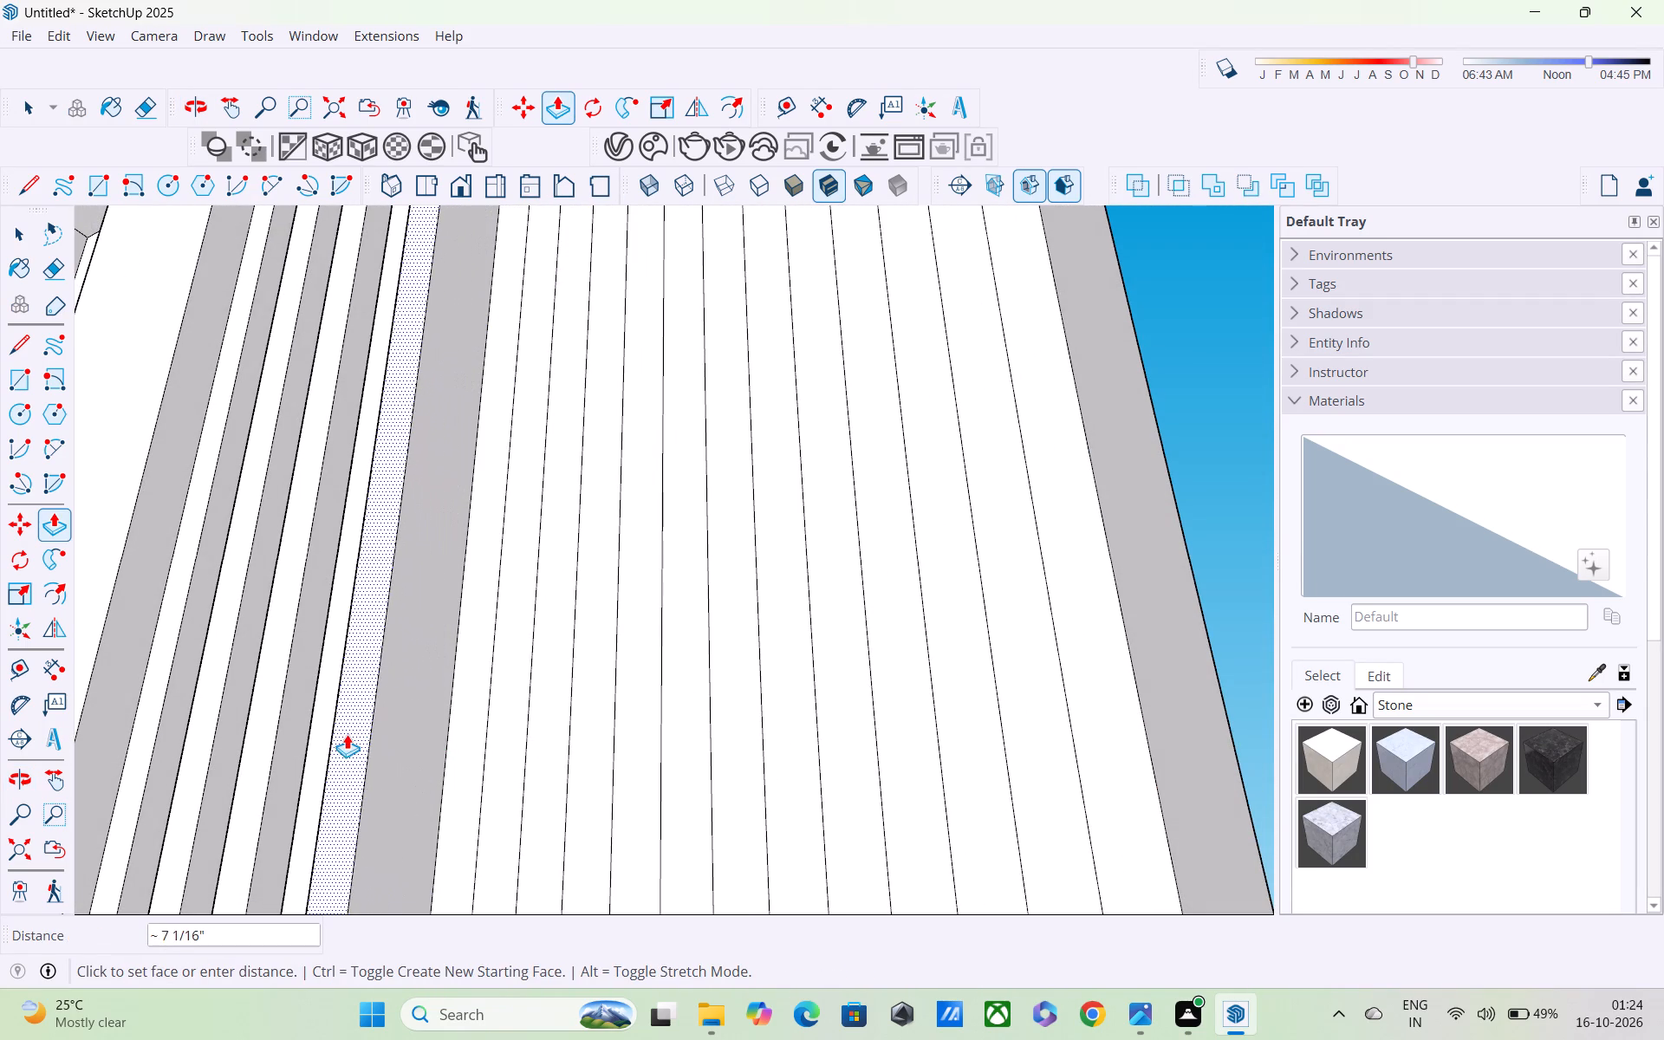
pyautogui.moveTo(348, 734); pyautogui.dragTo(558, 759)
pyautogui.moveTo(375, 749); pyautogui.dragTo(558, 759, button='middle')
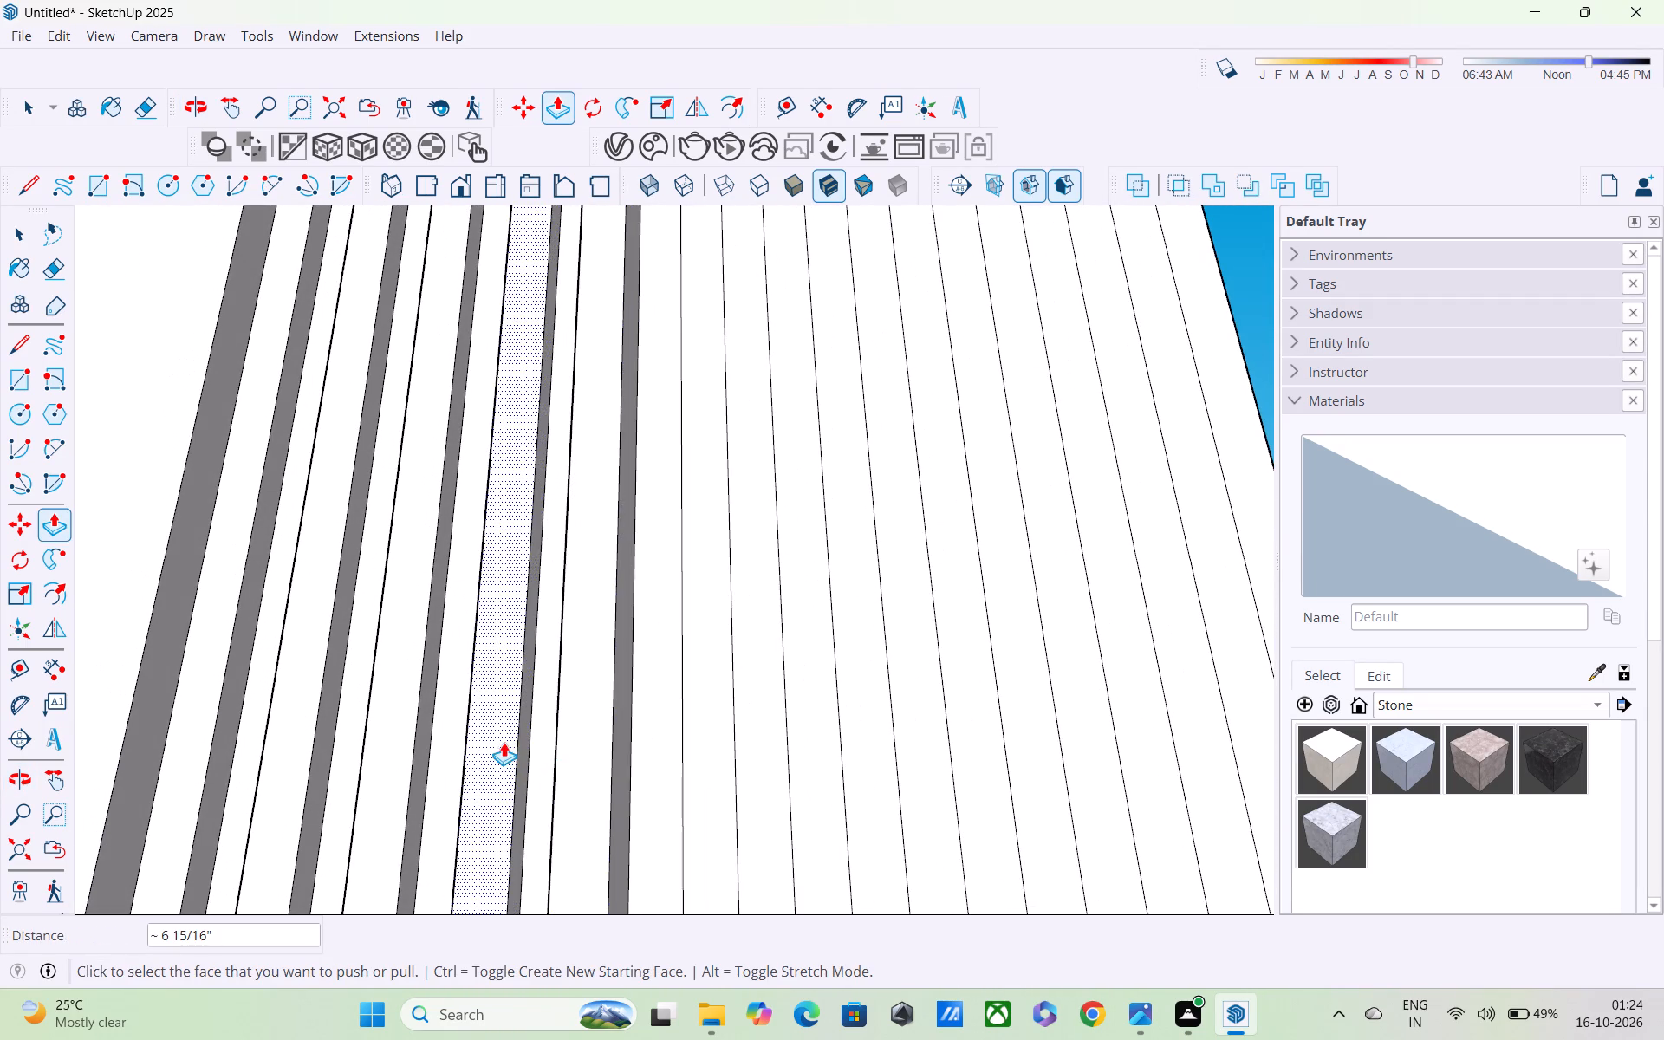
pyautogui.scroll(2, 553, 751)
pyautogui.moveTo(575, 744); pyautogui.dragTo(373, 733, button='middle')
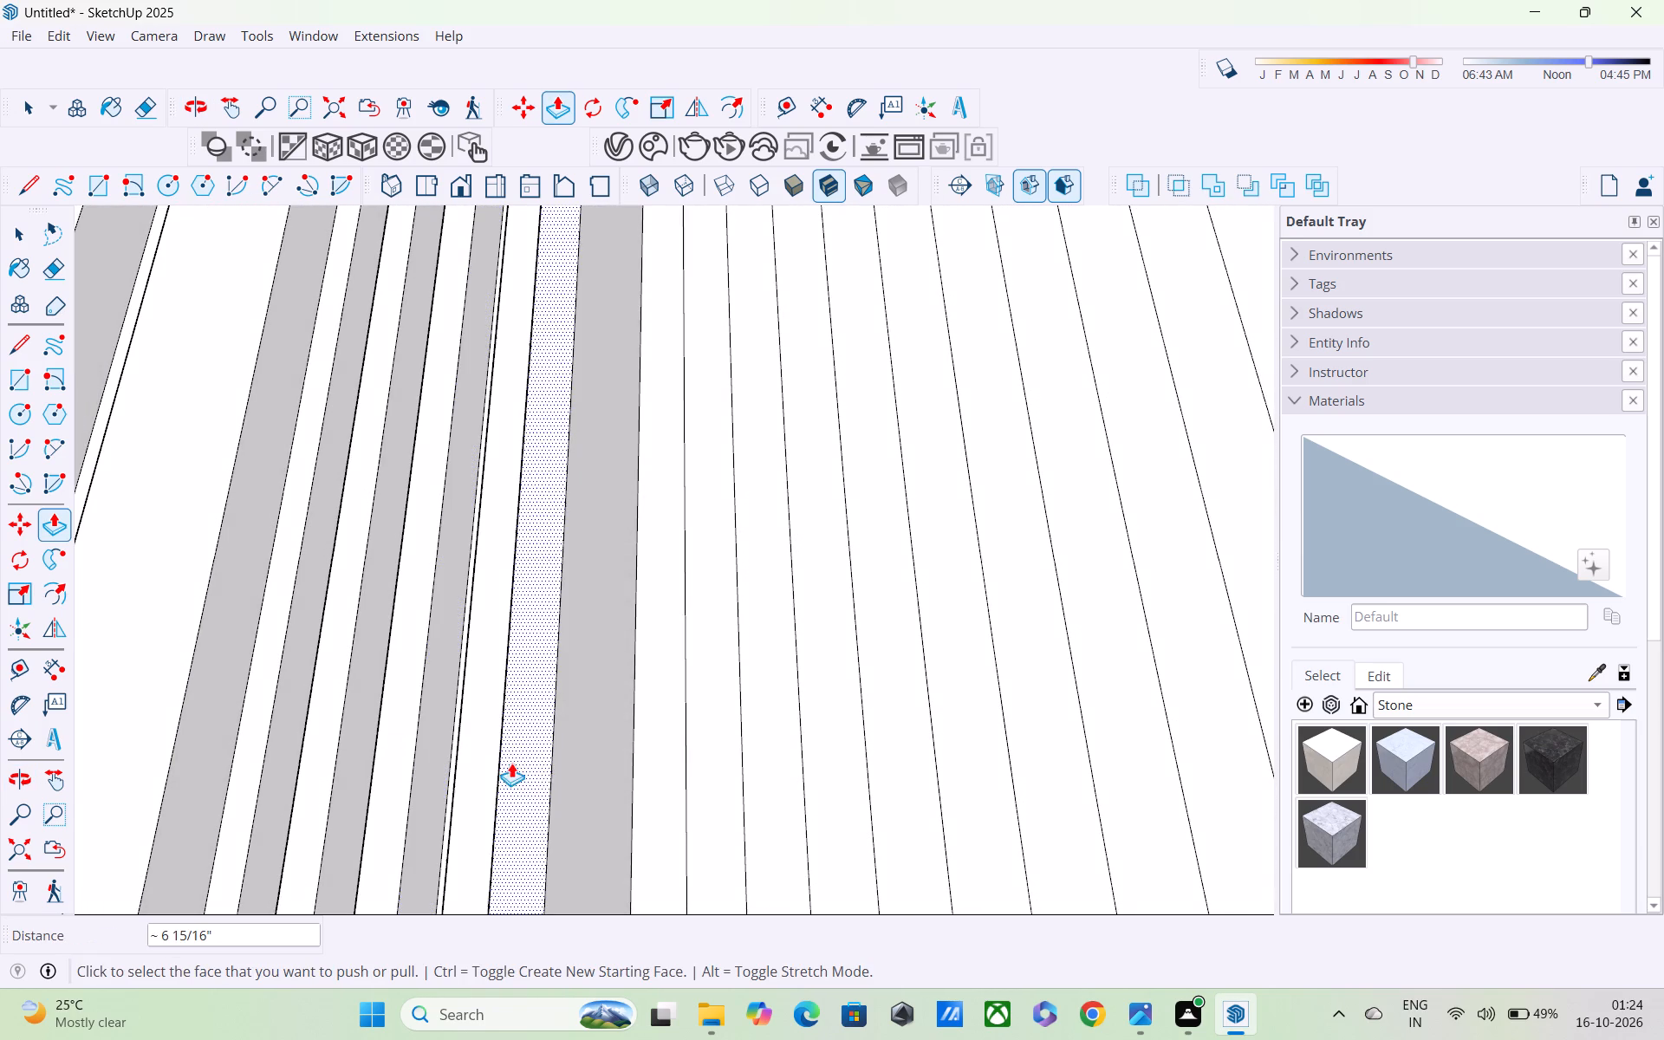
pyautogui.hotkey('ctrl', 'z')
# Push/Pull the next strip outward by 3" and repeat the pull on three strips further towards the tower's outer edge.
pyautogui.click(595, 765)
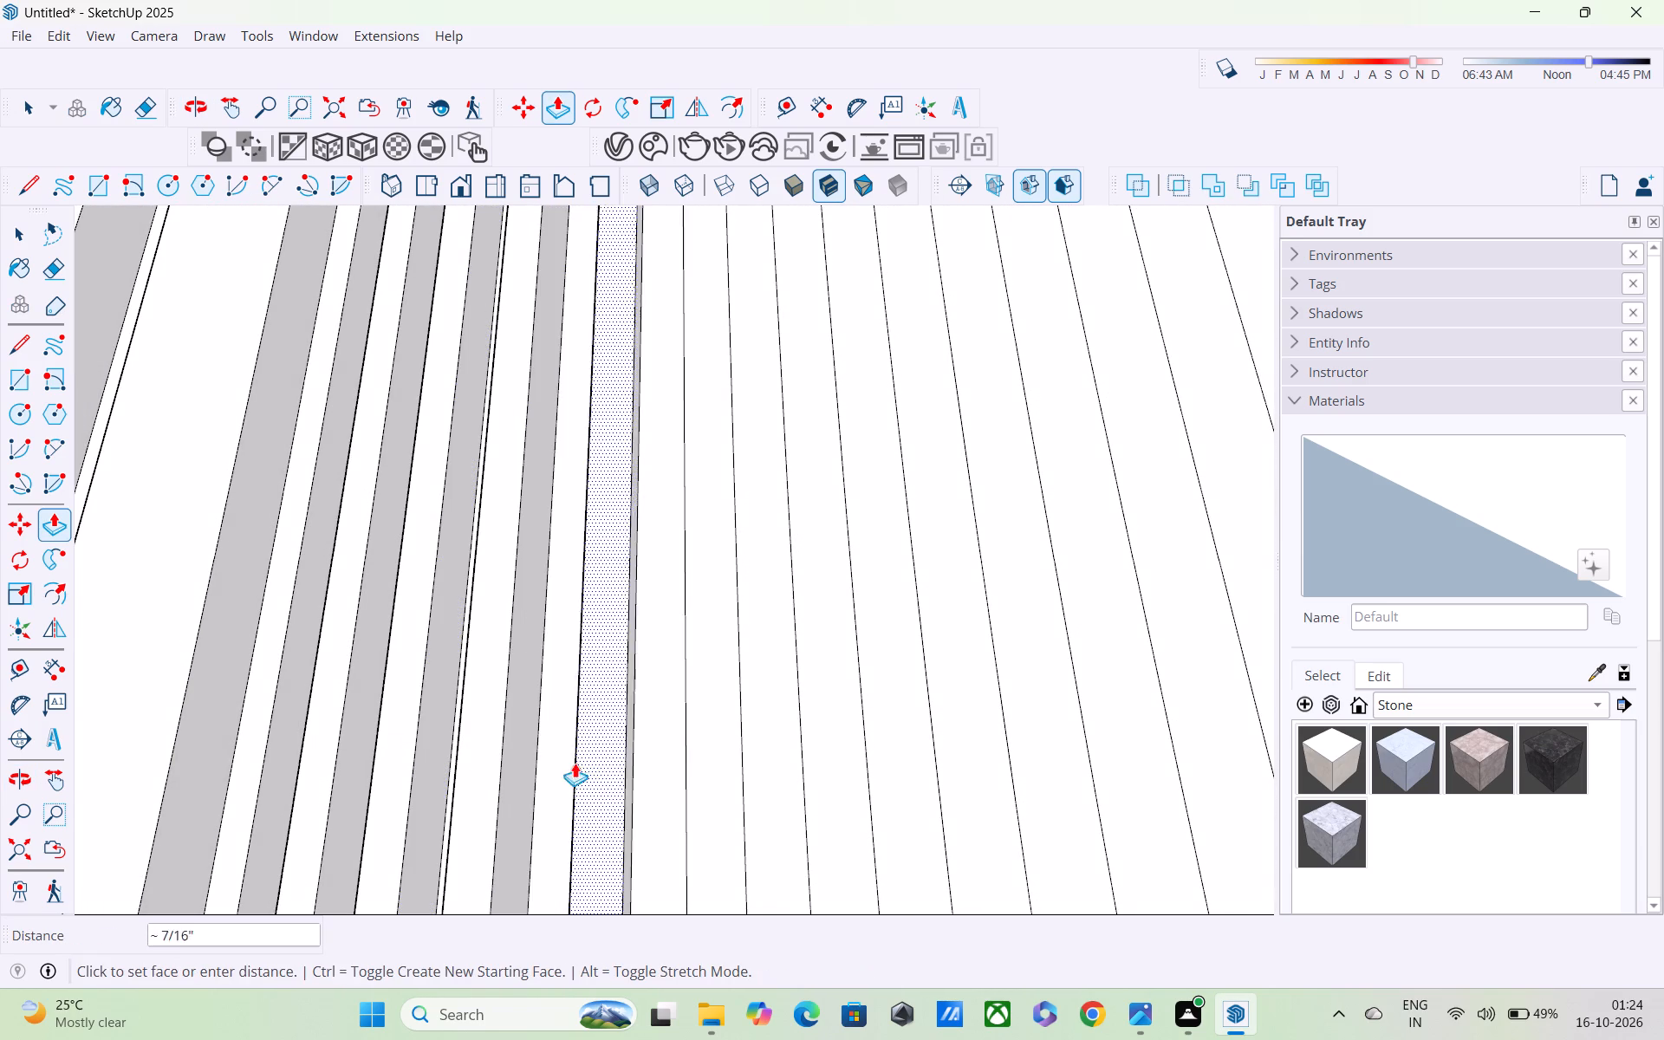
pyautogui.moveTo(467, 744); pyautogui.dragTo(777, 726, button='middle')
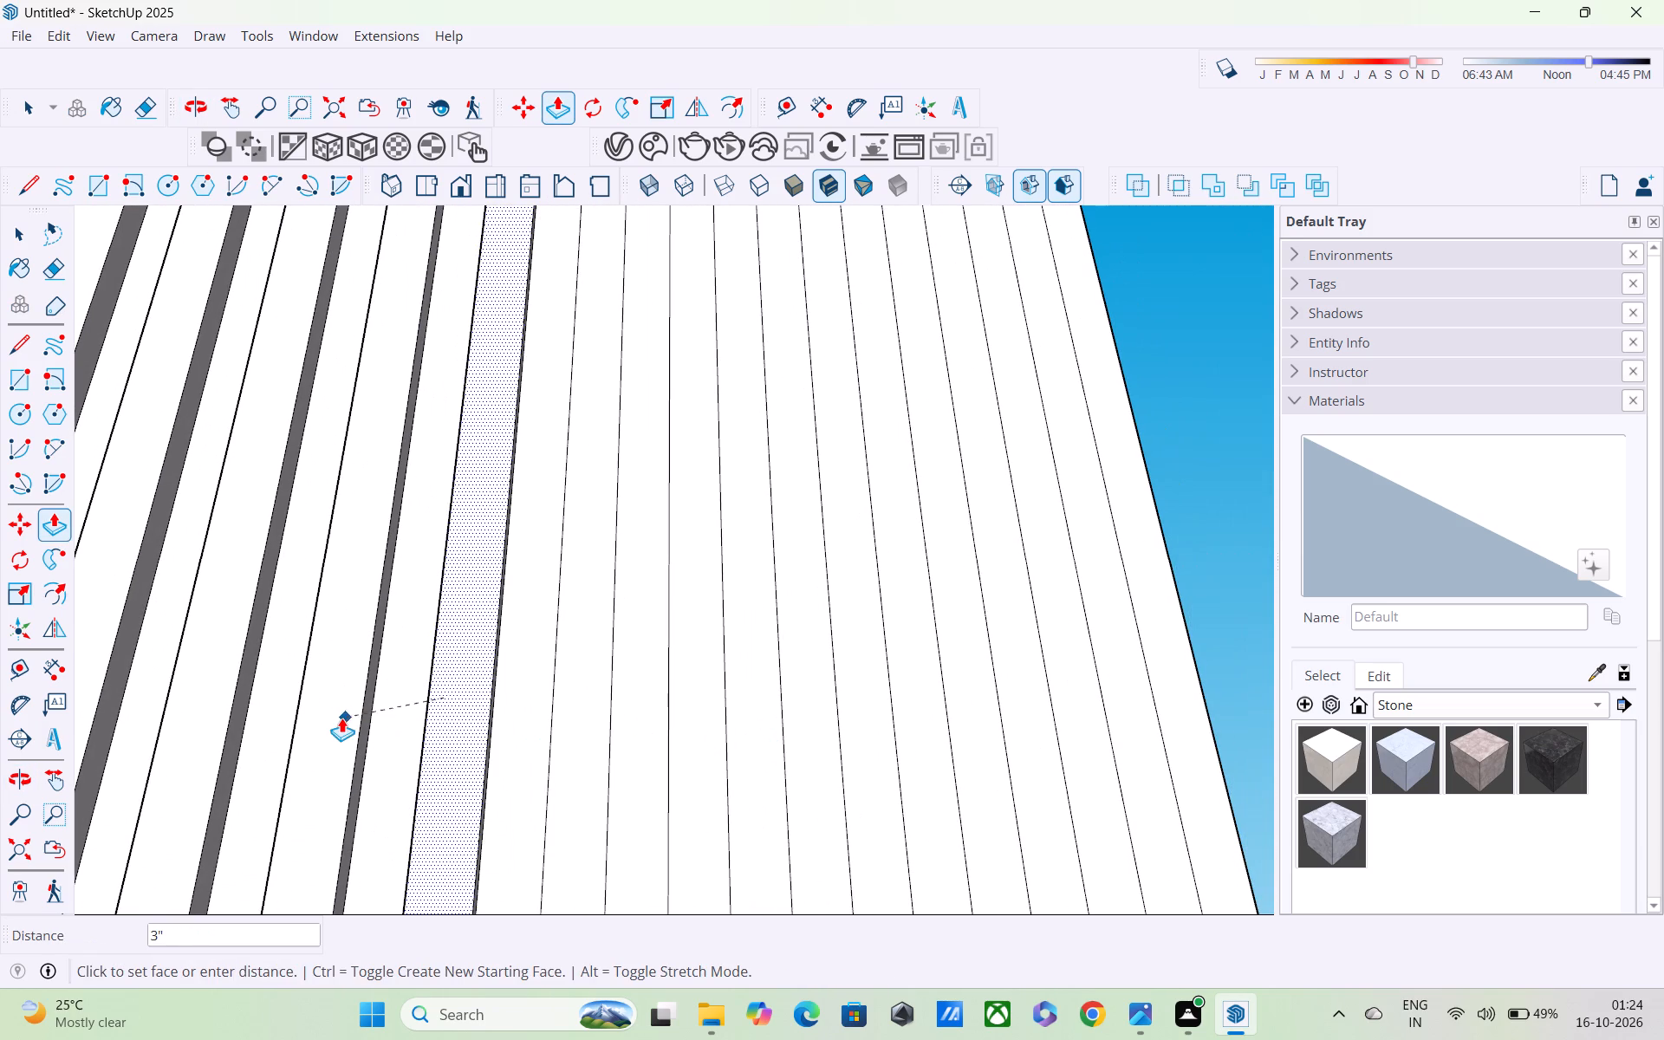
pyautogui.click(341, 718)
pyautogui.moveTo(462, 746); pyautogui.dragTo(410, 731, button='middle')
pyautogui.scroll(-3, 415, 732)
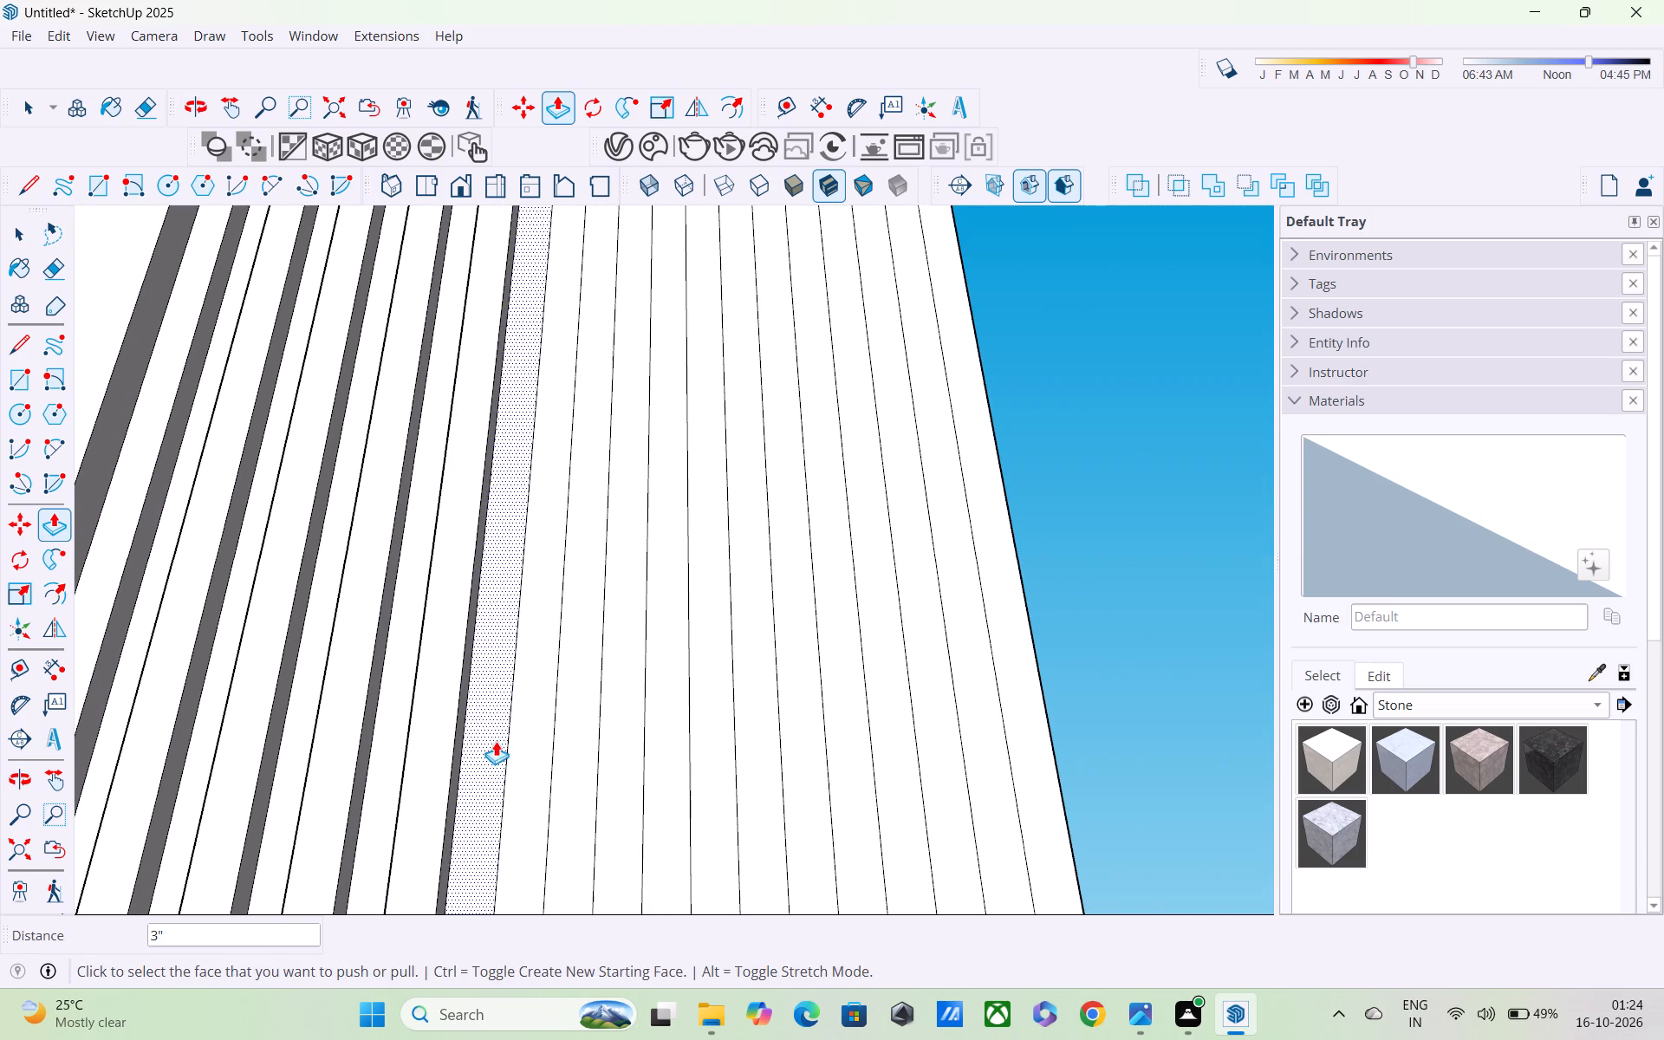
pyautogui.doubleClick(526, 756)
pyautogui.doubleClick(617, 768)
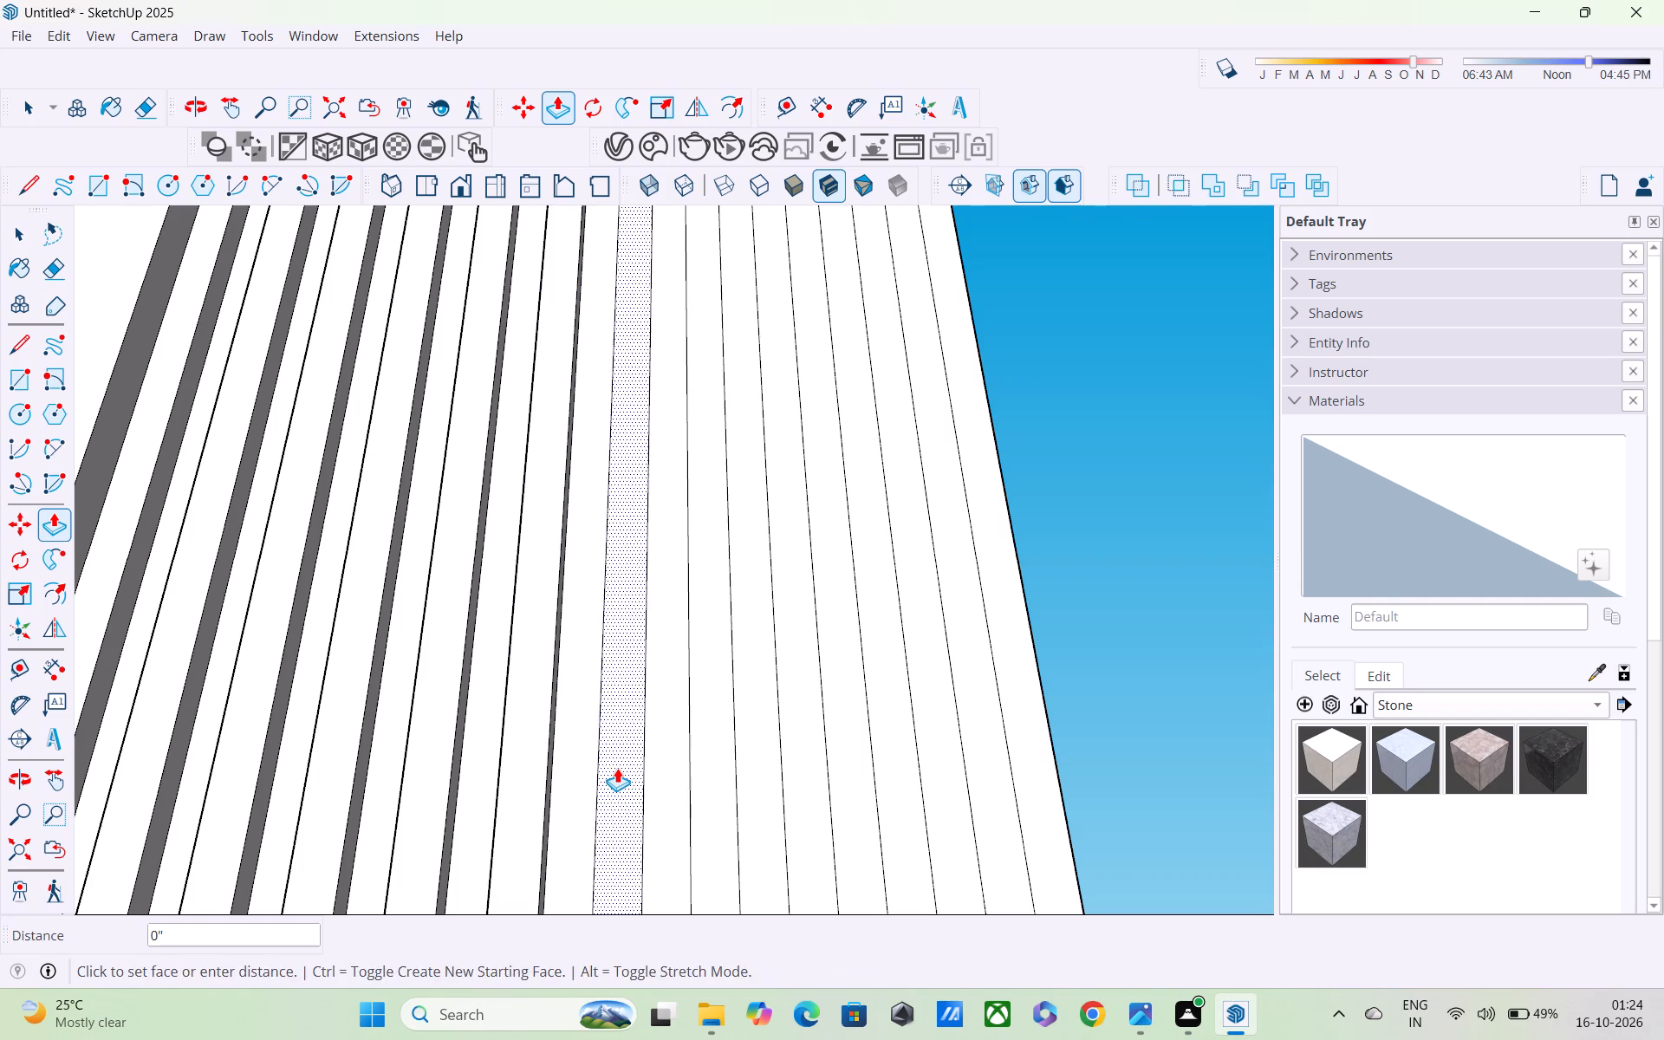
pyautogui.doubleClick(669, 806)
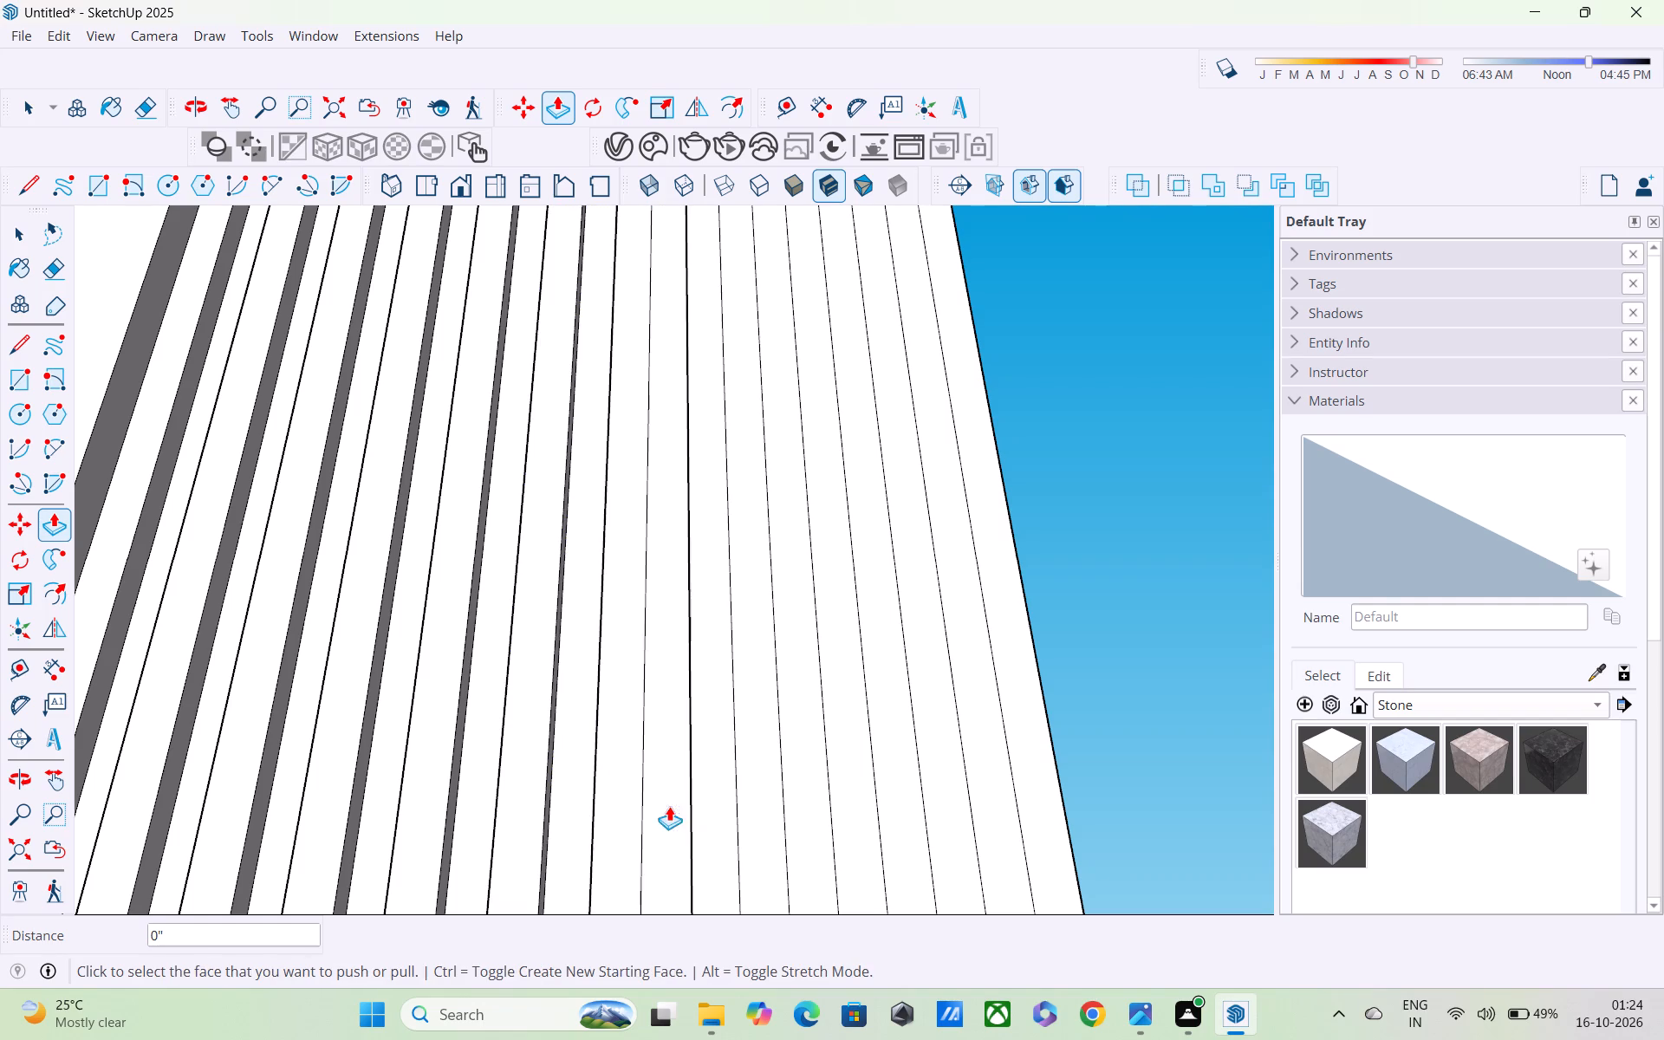
# Repeat the 3" outward Push/Pull on the last four fin strips up to the tower's outer edge.
pyautogui.moveTo(745, 803); pyautogui.dragTo(482, 826, button='middle')
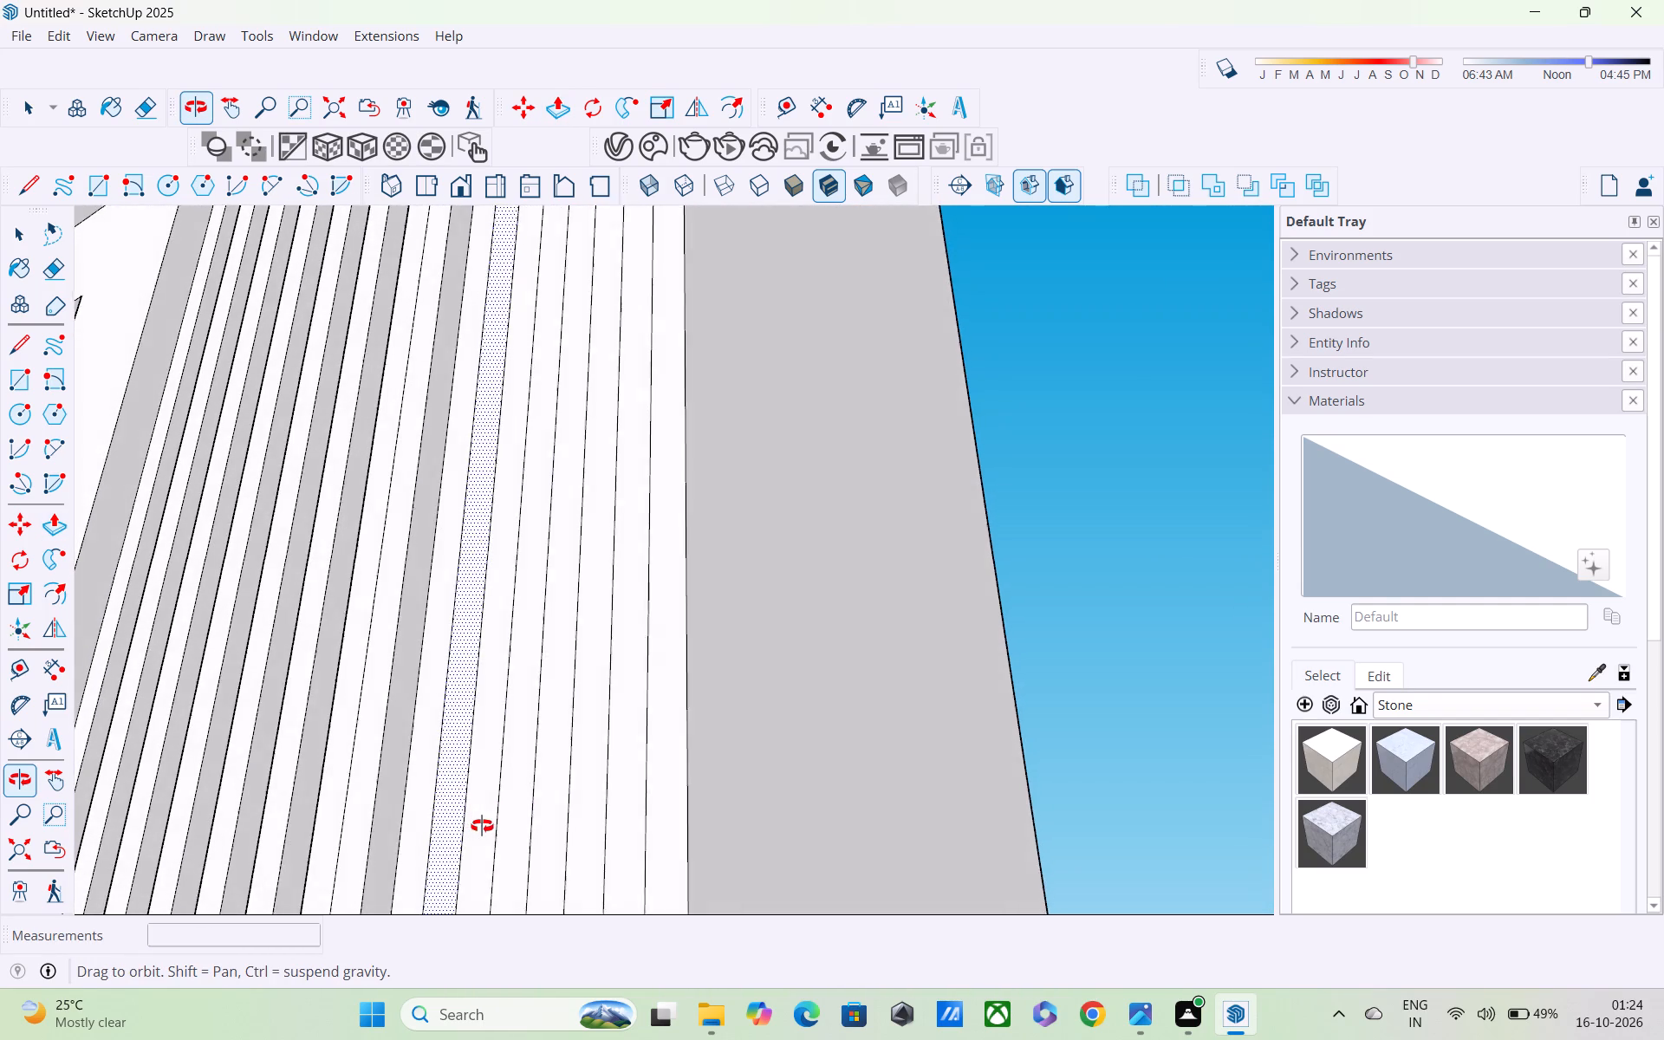
pyautogui.moveTo(482, 826); pyautogui.dragTo(576, 814, button='middle')
pyautogui.doubleClick(556, 824)
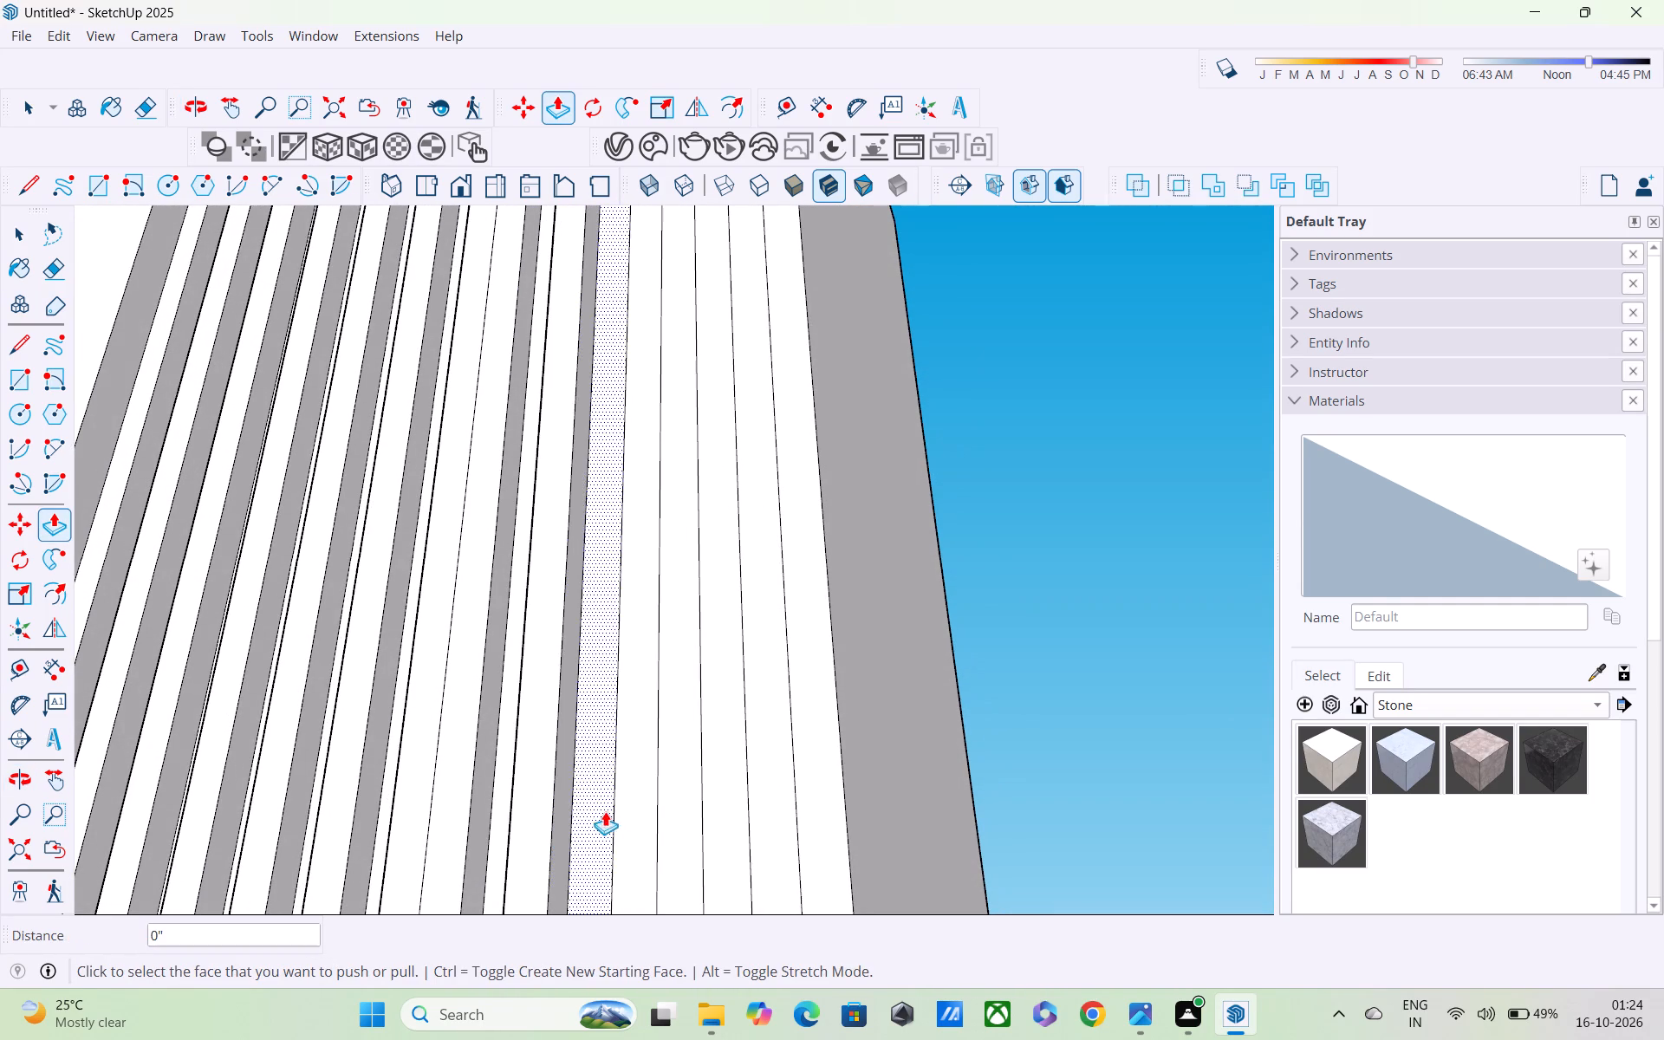
pyautogui.doubleClick(634, 811)
pyautogui.doubleClick(726, 817)
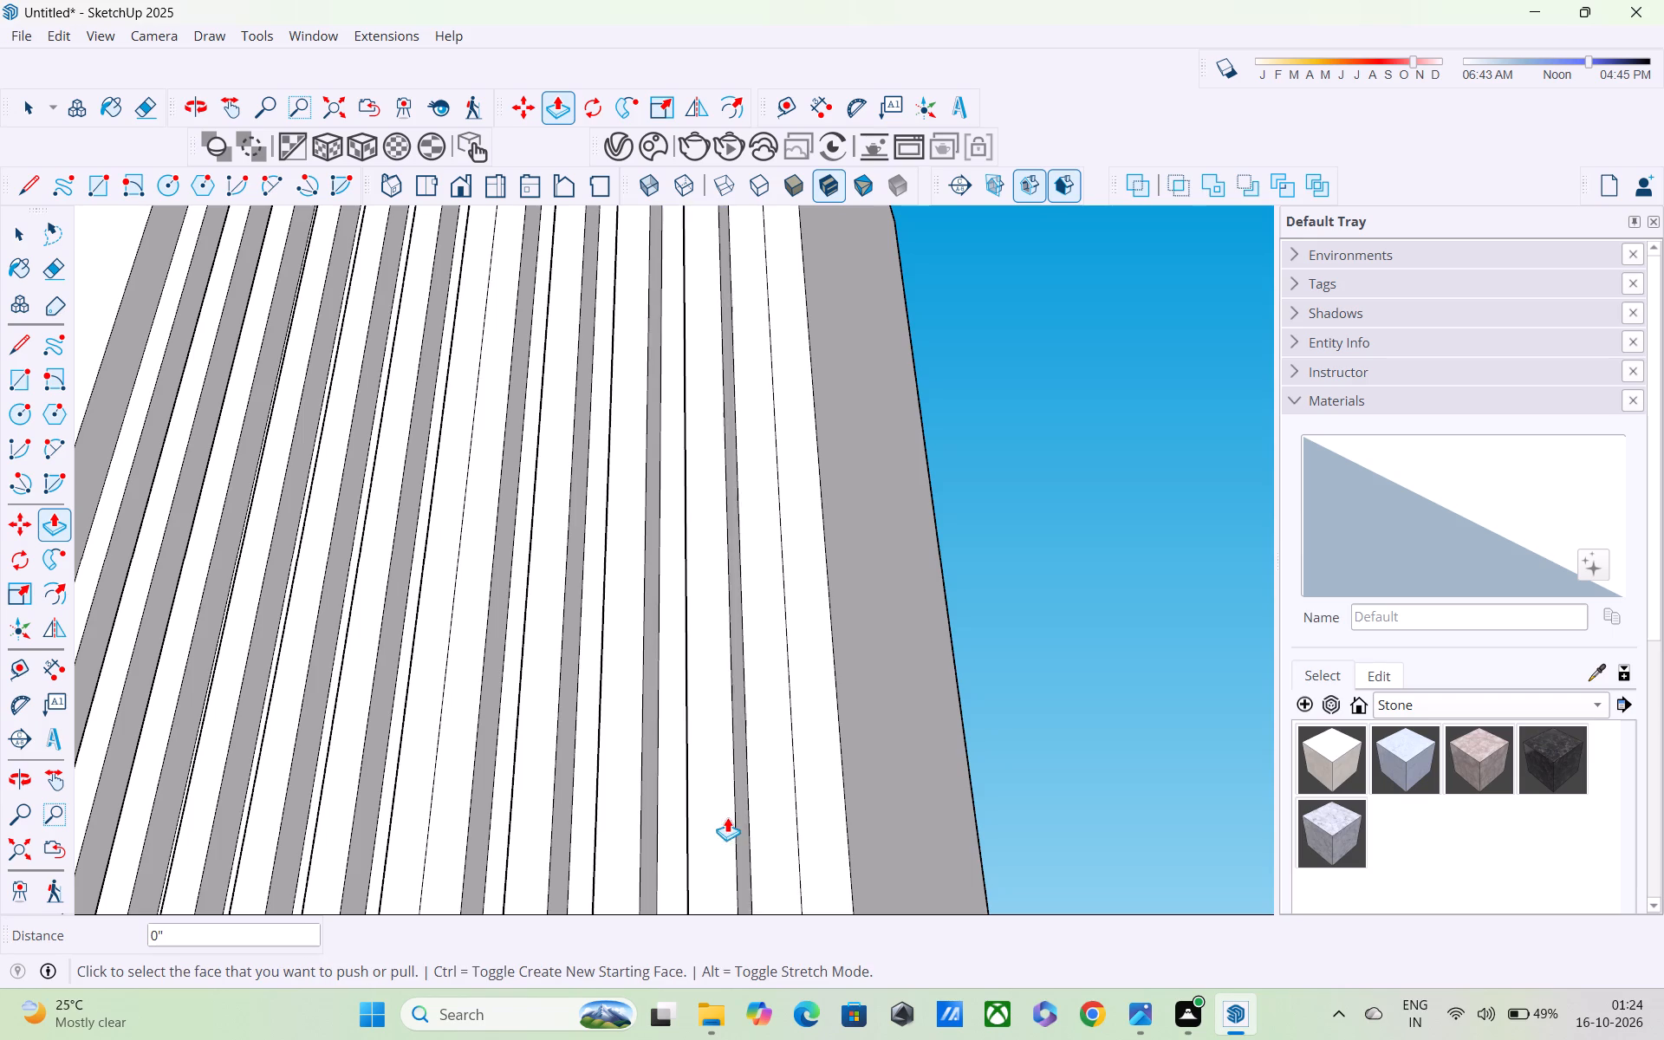
pyautogui.scroll(-5, 809, 805)
pyautogui.doubleClick(812, 803)
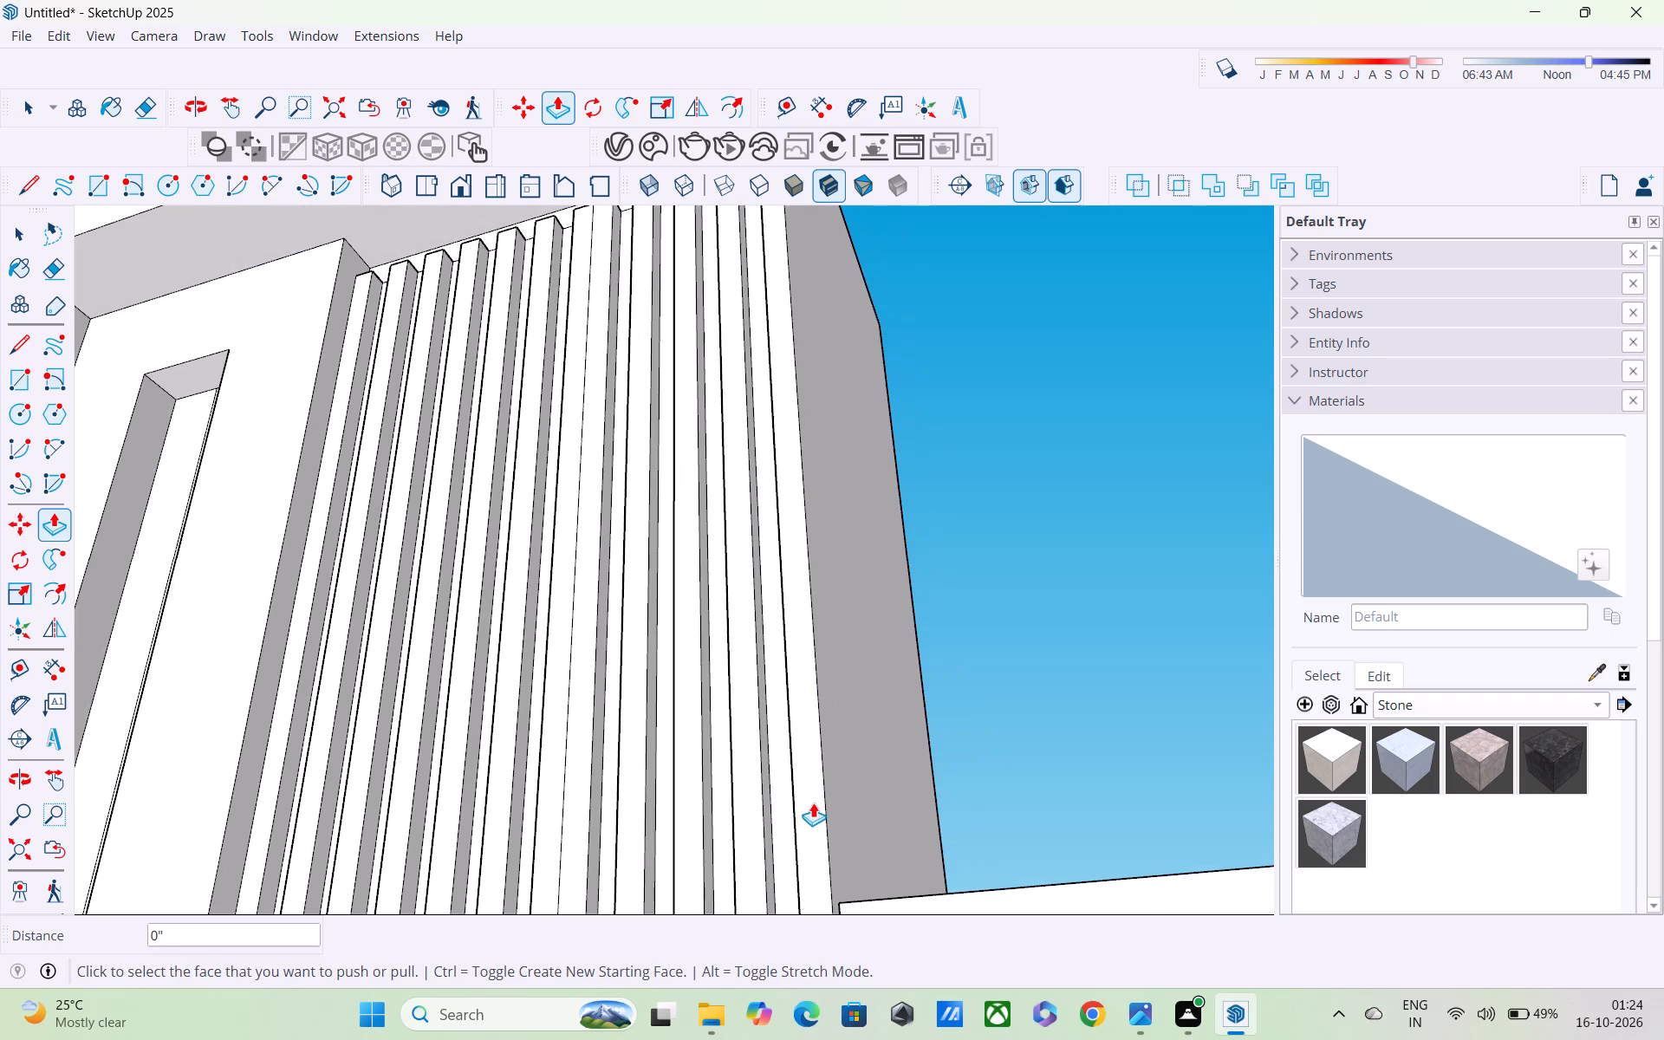
# Examine the vertical fins and the front tower as a whole from a distance.
pyautogui.scroll(-10, 813, 803)
pyautogui.moveTo(845, 842); pyautogui.dragTo(891, 892, button='middle')
pyautogui.scroll(-4, 891, 893)
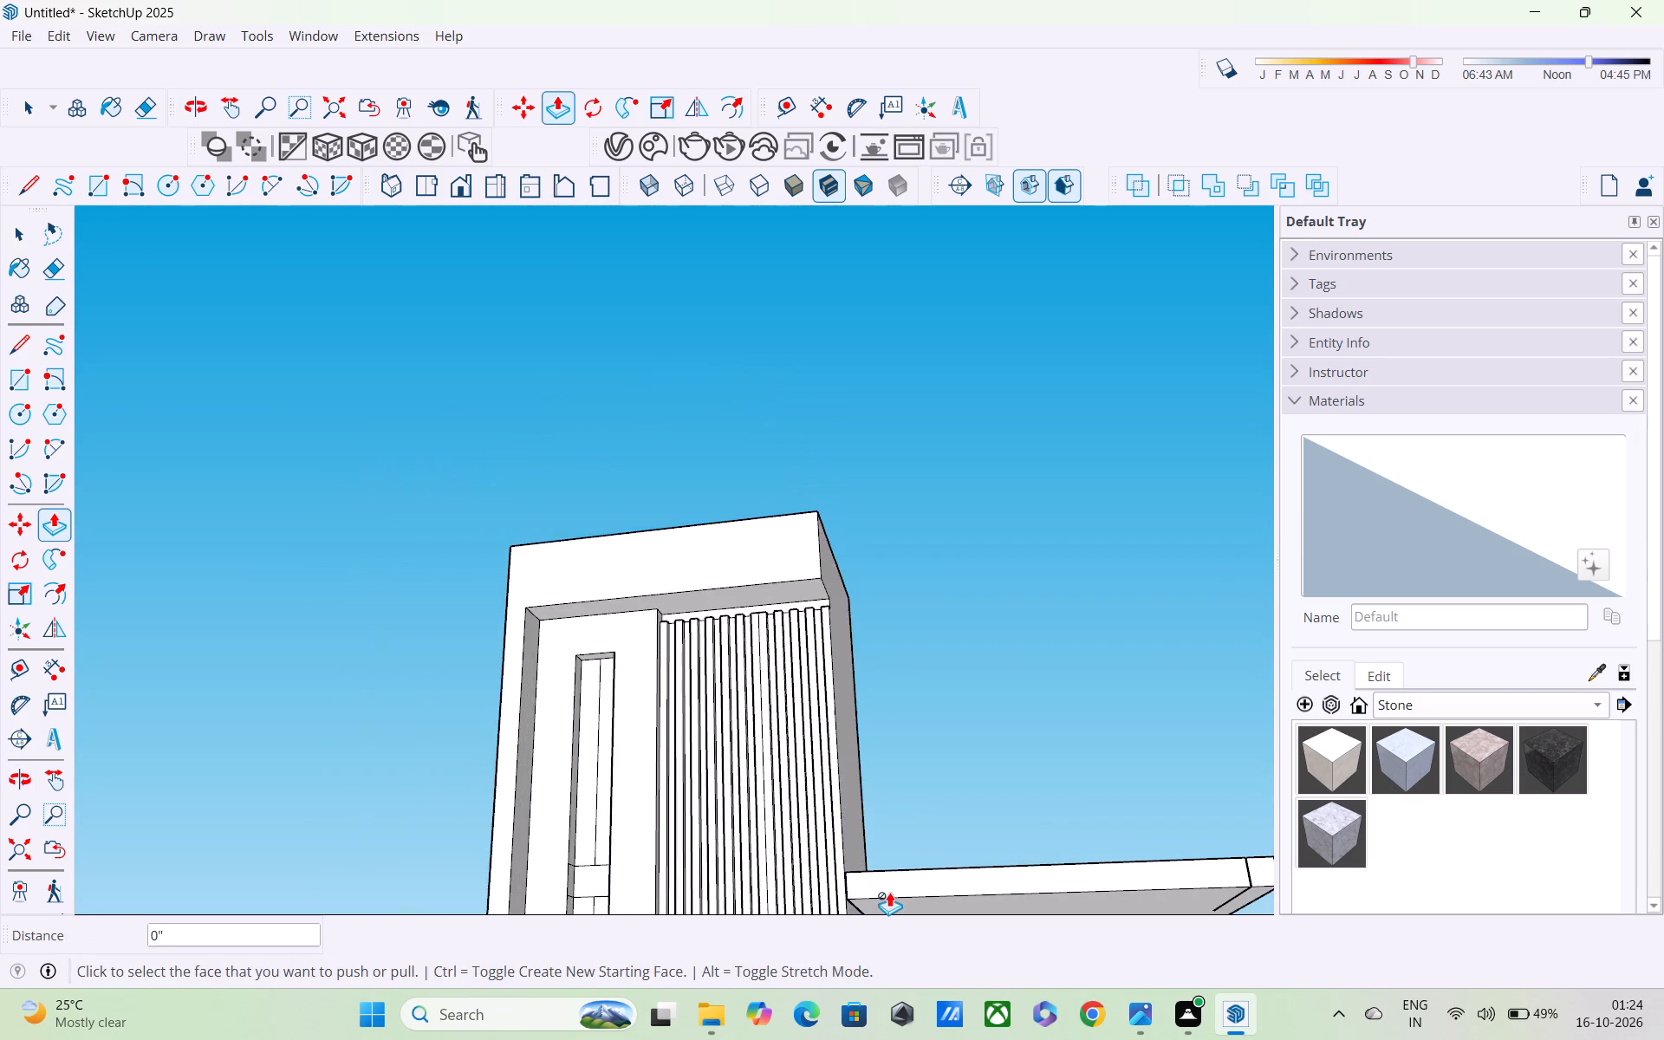
pyautogui.scroll(-9, 889, 892)
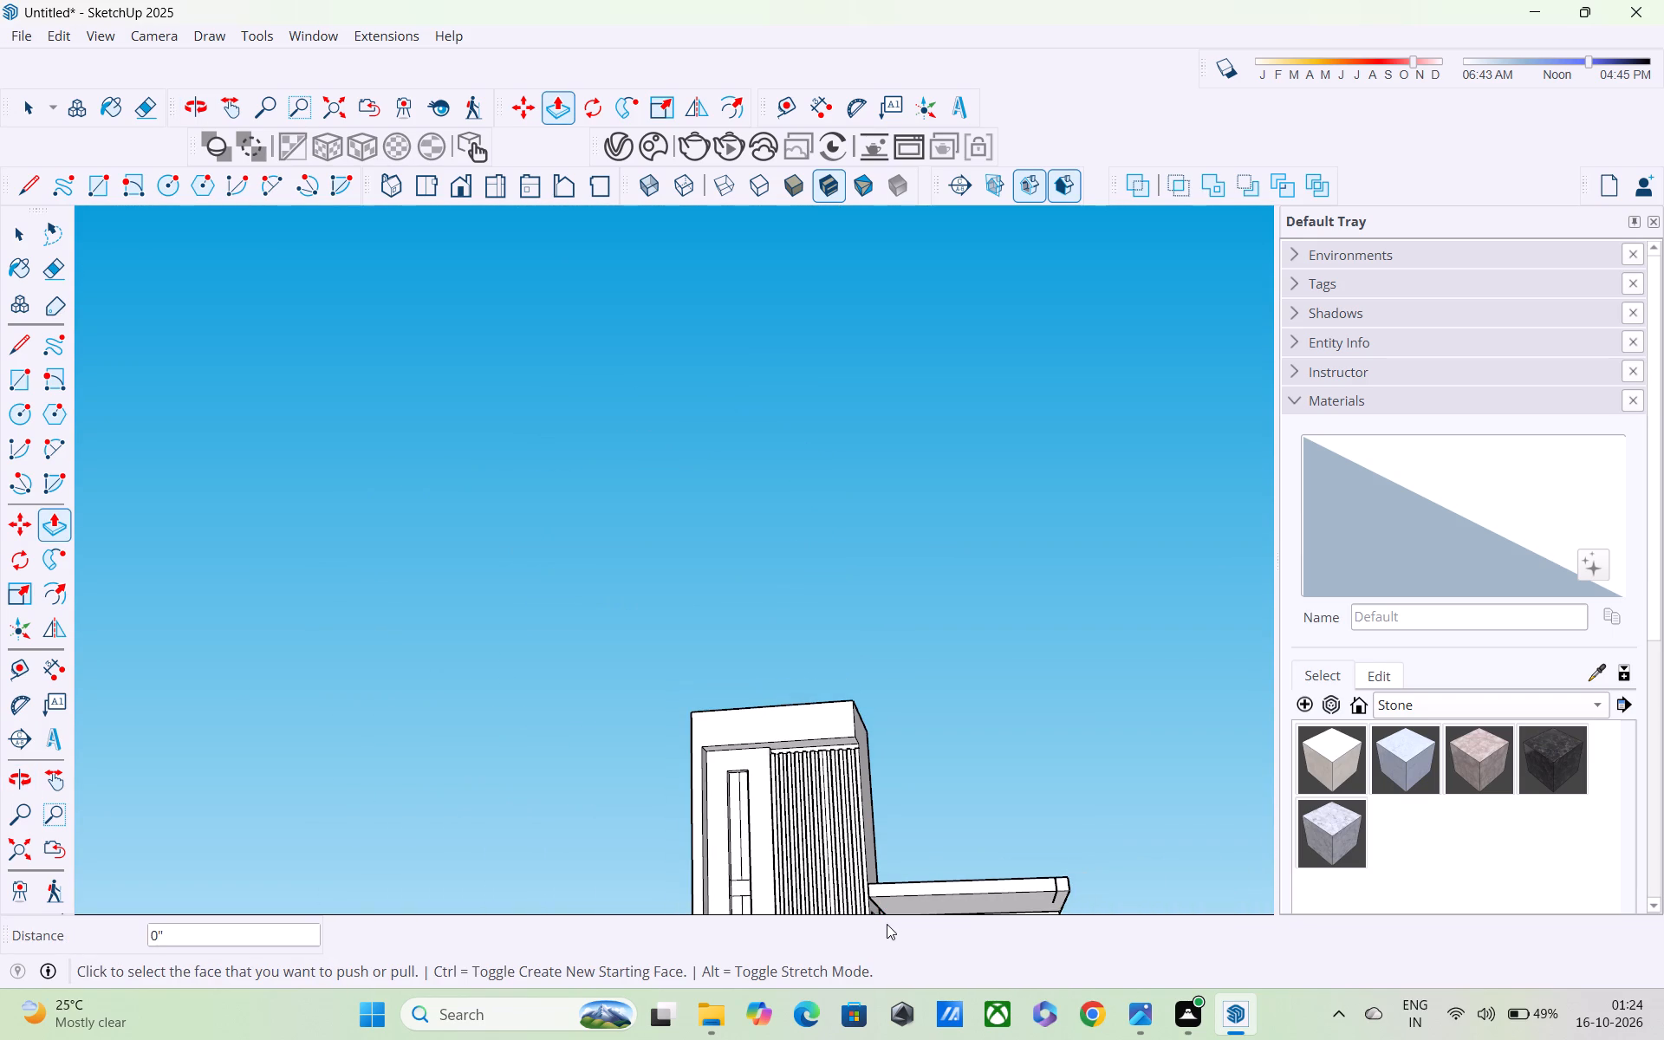
pyautogui.keyDown('ctrl'); pyautogui.moveTo(885, 922); pyautogui.dragTo(859, 715, button='middle'); pyautogui.keyUp('ctrl')
pyautogui.keyDown('ctrl'); pyautogui.scroll(-1, 881, 920); pyautogui.keyUp('ctrl')
pyautogui.keyDown('ctrl'); pyautogui.scroll(1, 859, 715); pyautogui.keyUp('ctrl')
pyautogui.scroll(-3, 846, 766)
pyautogui.moveTo(838, 807); pyautogui.dragTo(826, 660, button='middle')
pyautogui.scroll(1, 826, 660)
pyautogui.scroll(-1, 835, 729)
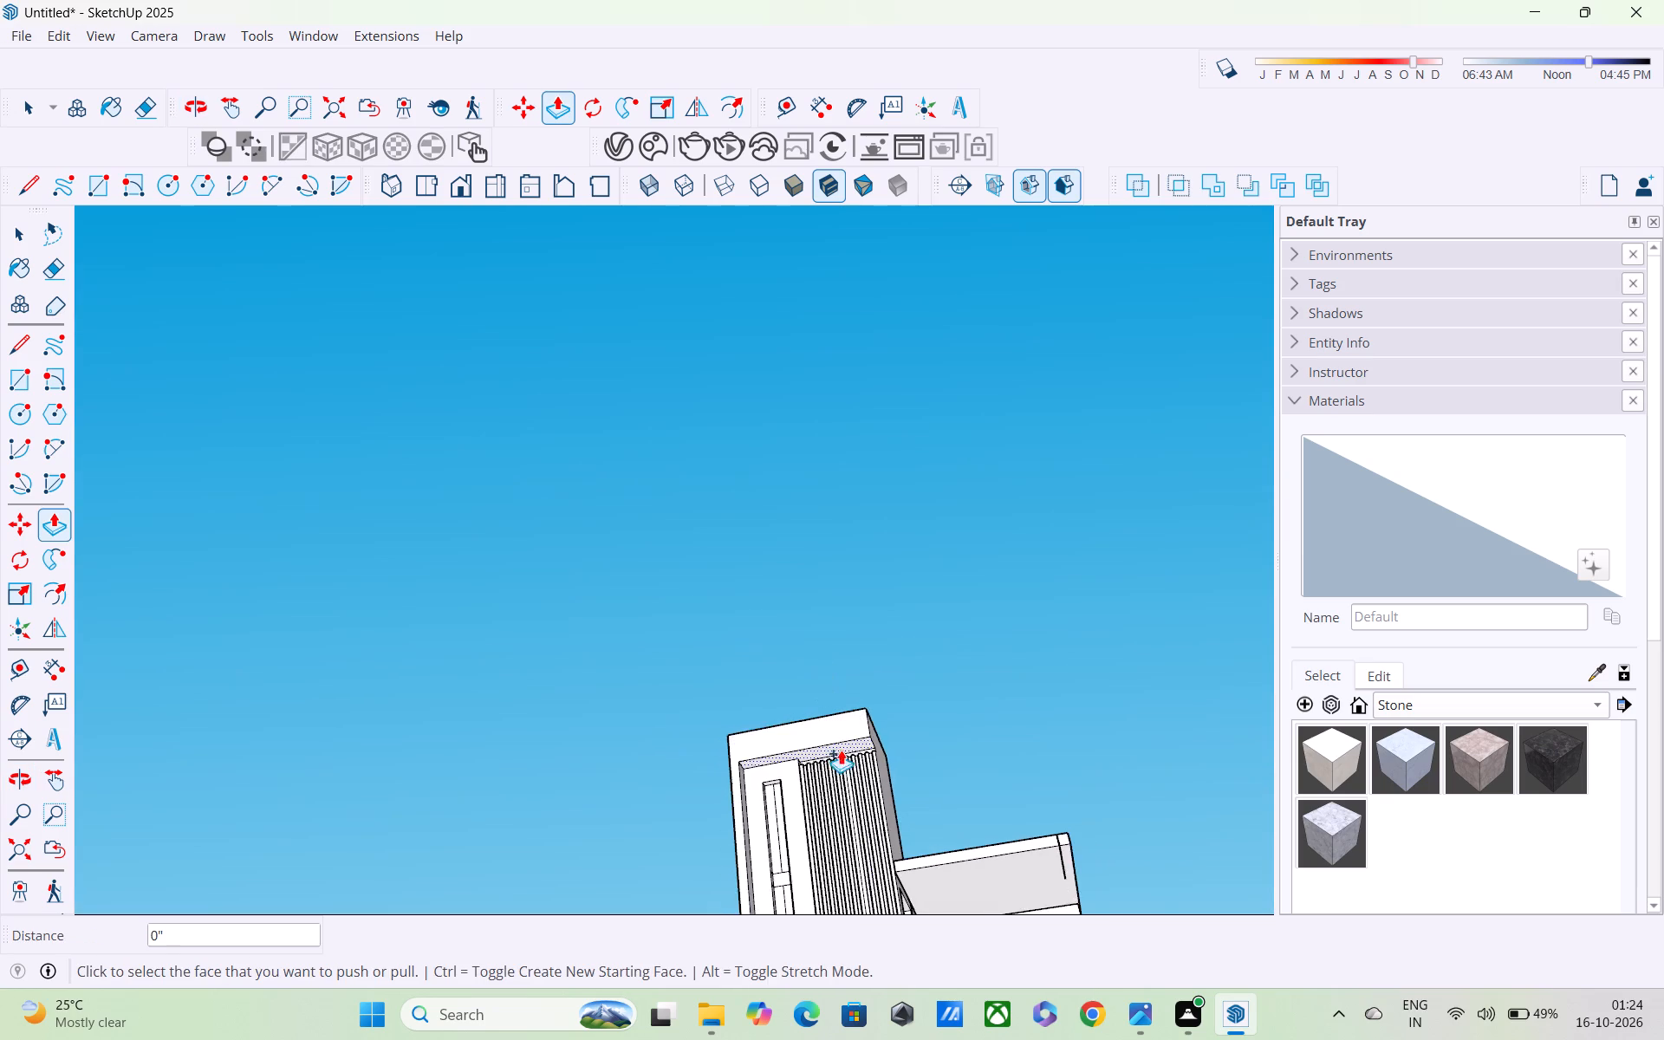
pyautogui.keyDown('shift'); pyautogui.moveTo(838, 757); pyautogui.dragTo(807, 567, button='middle'); pyautogui.keyUp('shift')
pyautogui.scroll(-1, 811, 640)
pyautogui.moveTo(822, 668); pyautogui.dragTo(881, 822, button='middle')
pyautogui.scroll(-3, 881, 824)
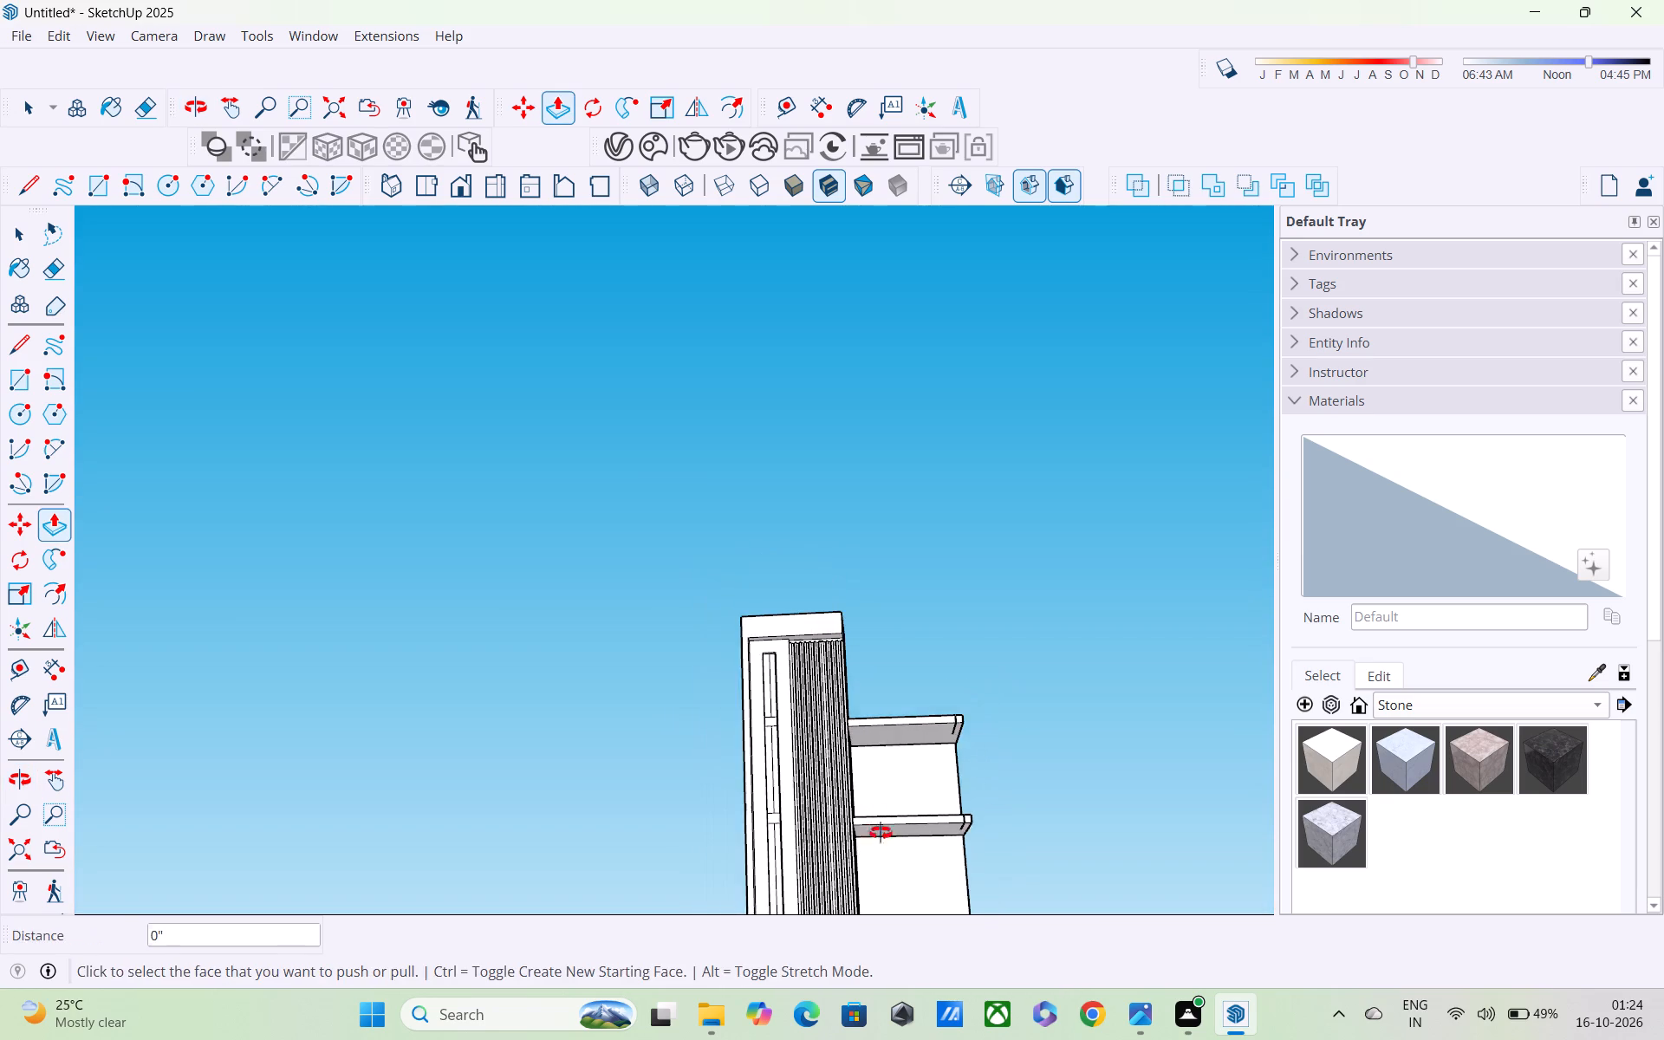
pyautogui.keyDown('shift'); pyautogui.moveTo(881, 833); pyautogui.dragTo(810, 641, button='middle'); pyautogui.keyUp('shift')
pyautogui.scroll(5, 809, 647)
pyautogui.moveTo(796, 640); pyautogui.dragTo(818, 730, button='middle')
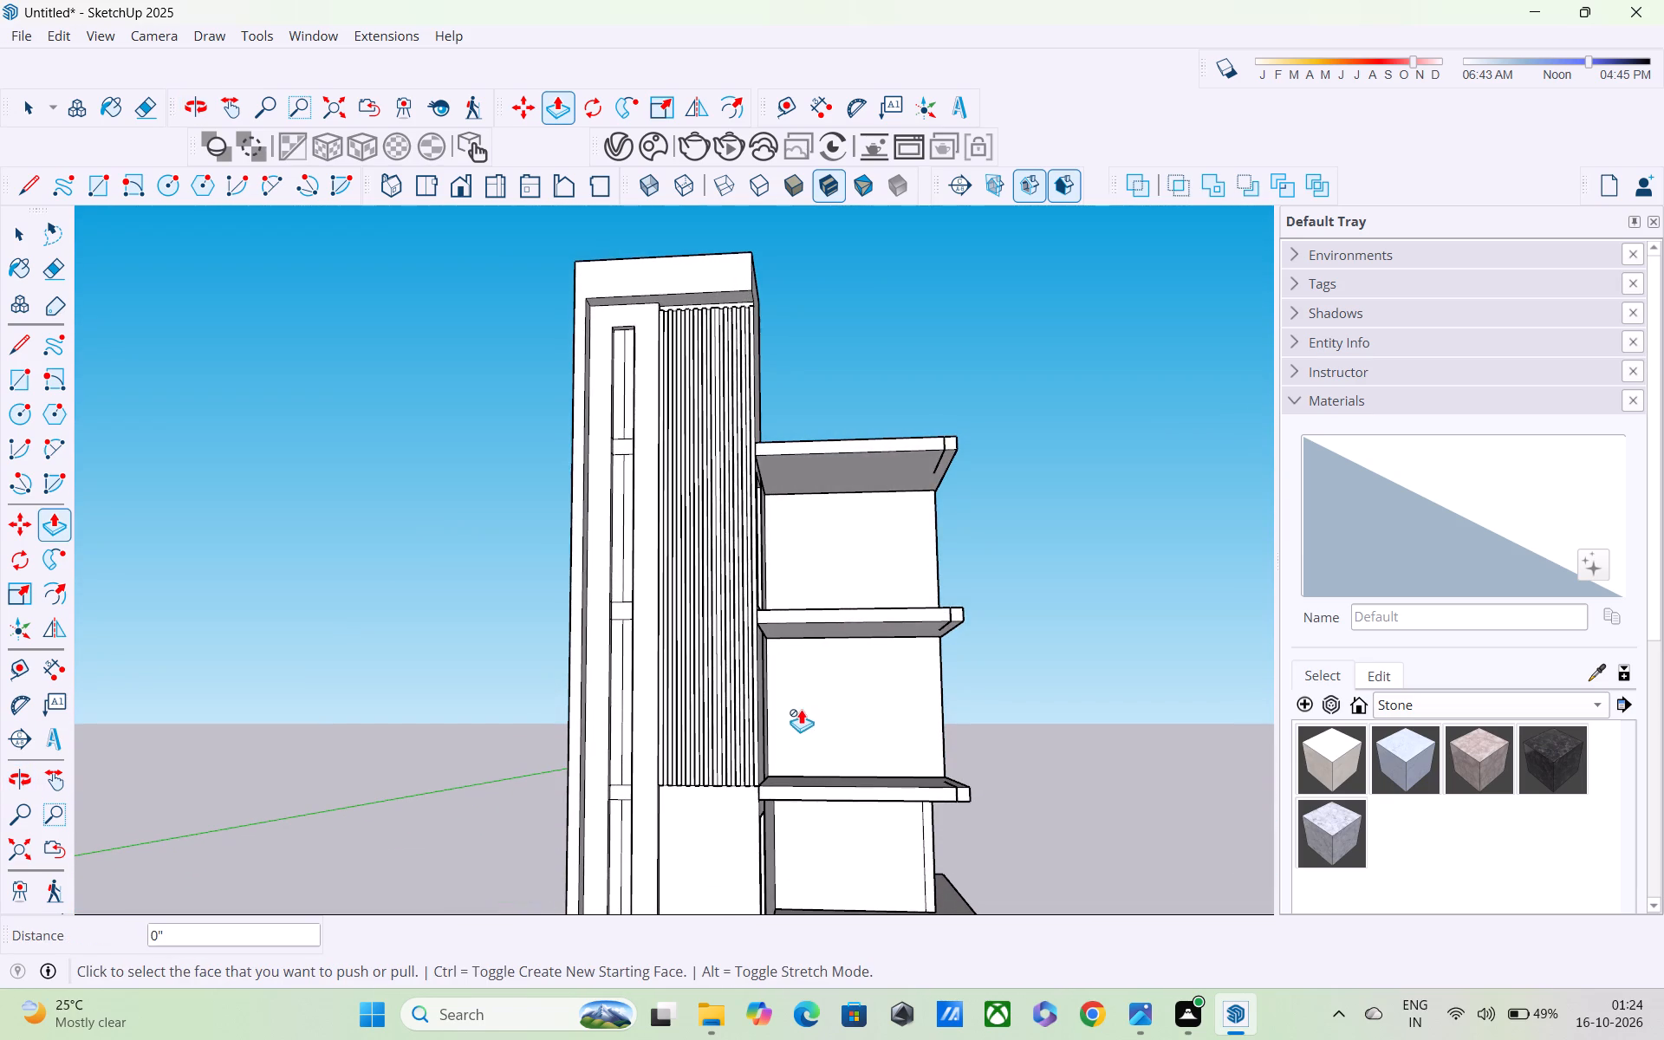
pyautogui.scroll(-4, 796, 703)
pyautogui.moveTo(796, 703); pyautogui.dragTo(788, 774, button='middle')
# Examine the lower ends of the vertical facade fins where they meet the slab beside the tower.
pyautogui.scroll(9, 787, 762)
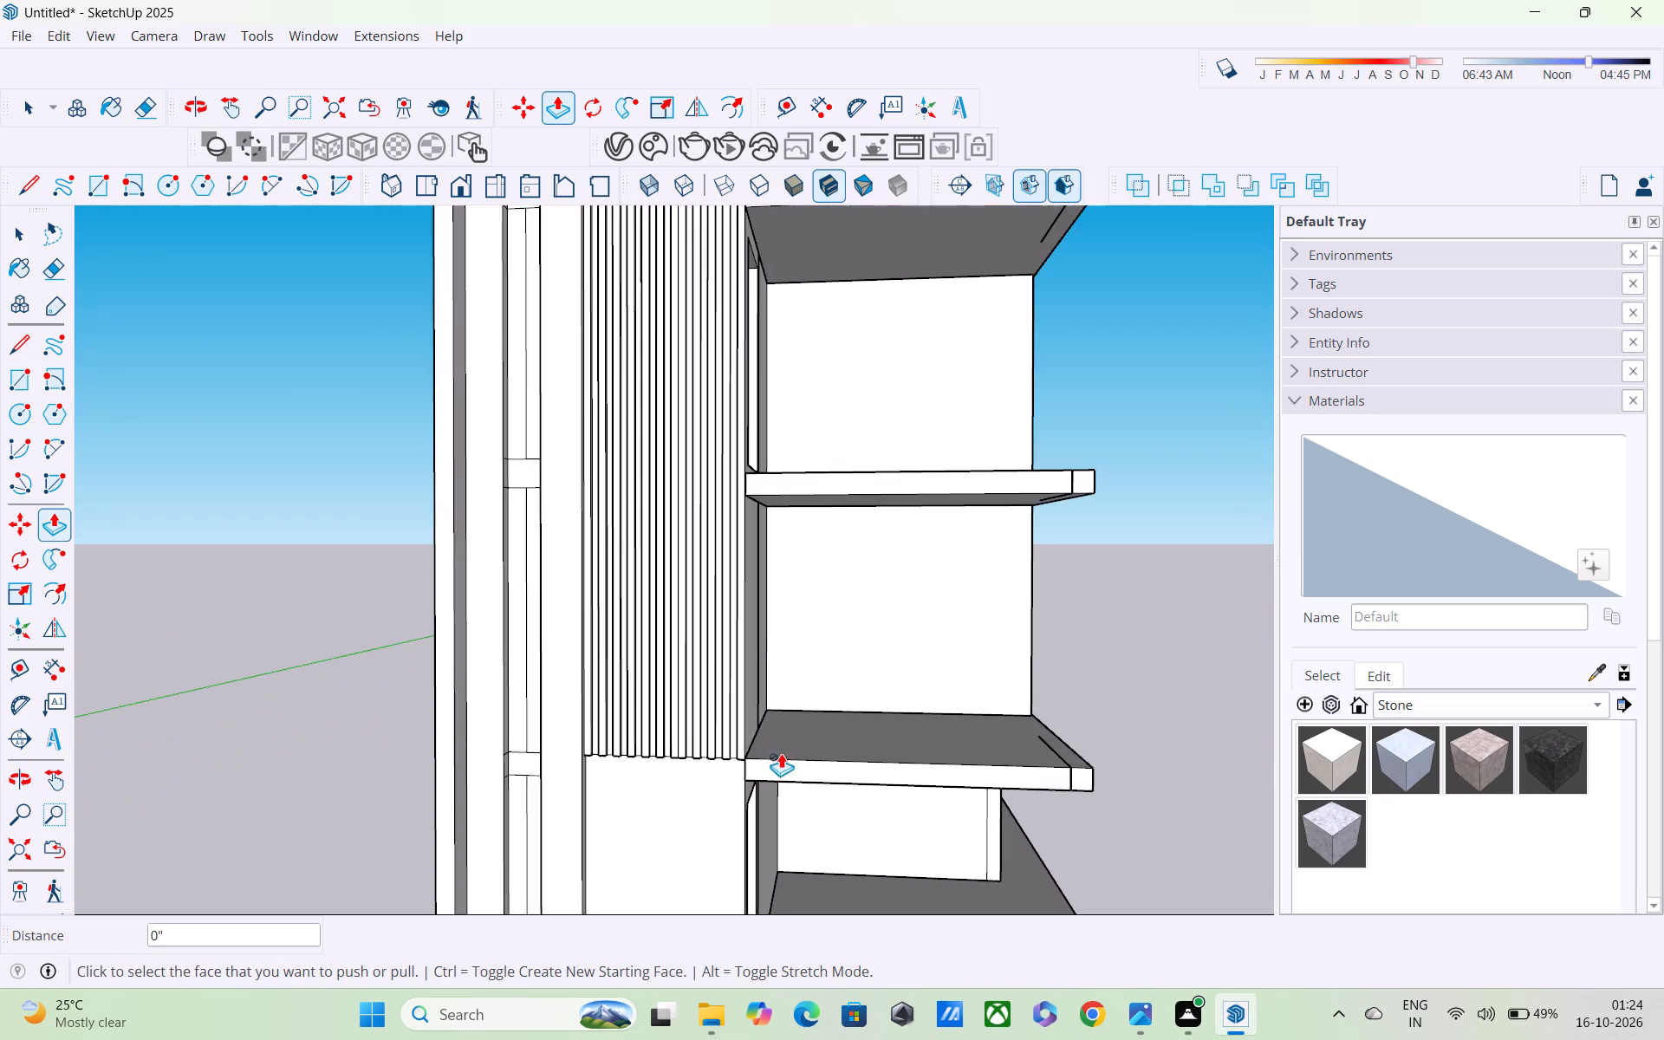
pyautogui.scroll(5, 777, 760)
pyautogui.moveTo(771, 763); pyautogui.dragTo(681, 782, button='middle')
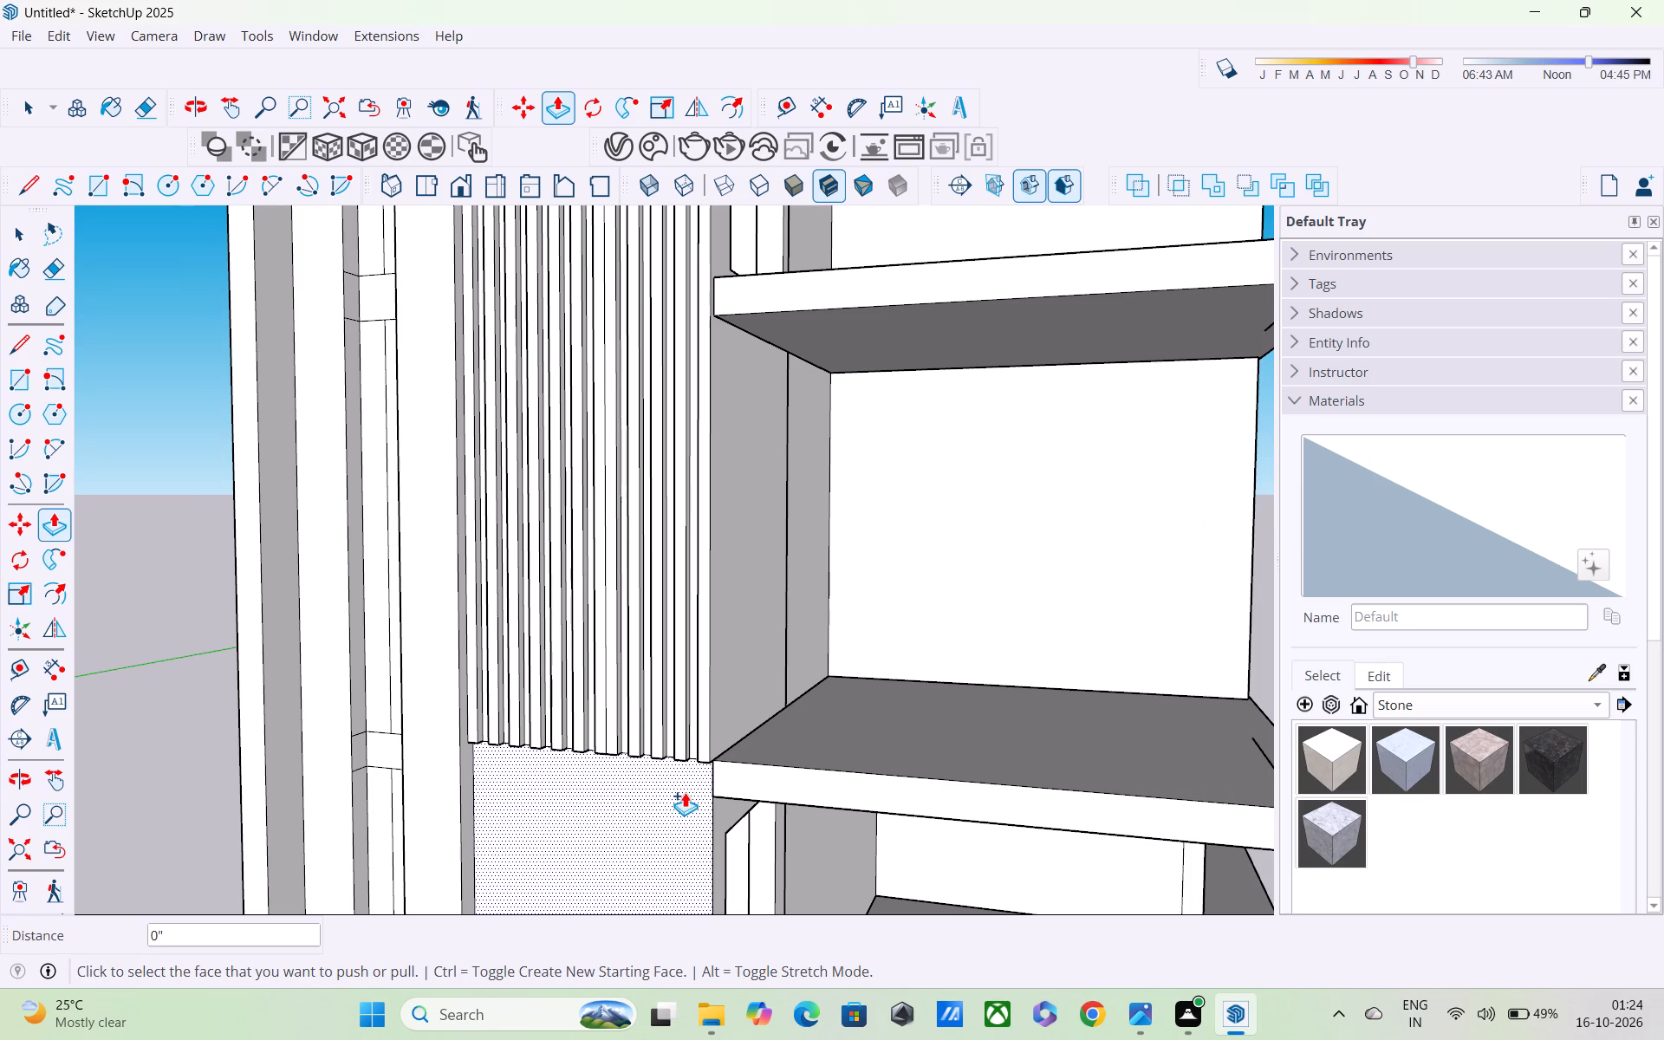
pyautogui.scroll(1, 685, 792)
pyautogui.scroll(-3, 685, 777)
pyautogui.moveTo(688, 783); pyautogui.dragTo(684, 648, button='middle')
pyautogui.scroll(4, 688, 744)
pyautogui.moveTo(688, 705); pyautogui.dragTo(688, 660, button='middle')
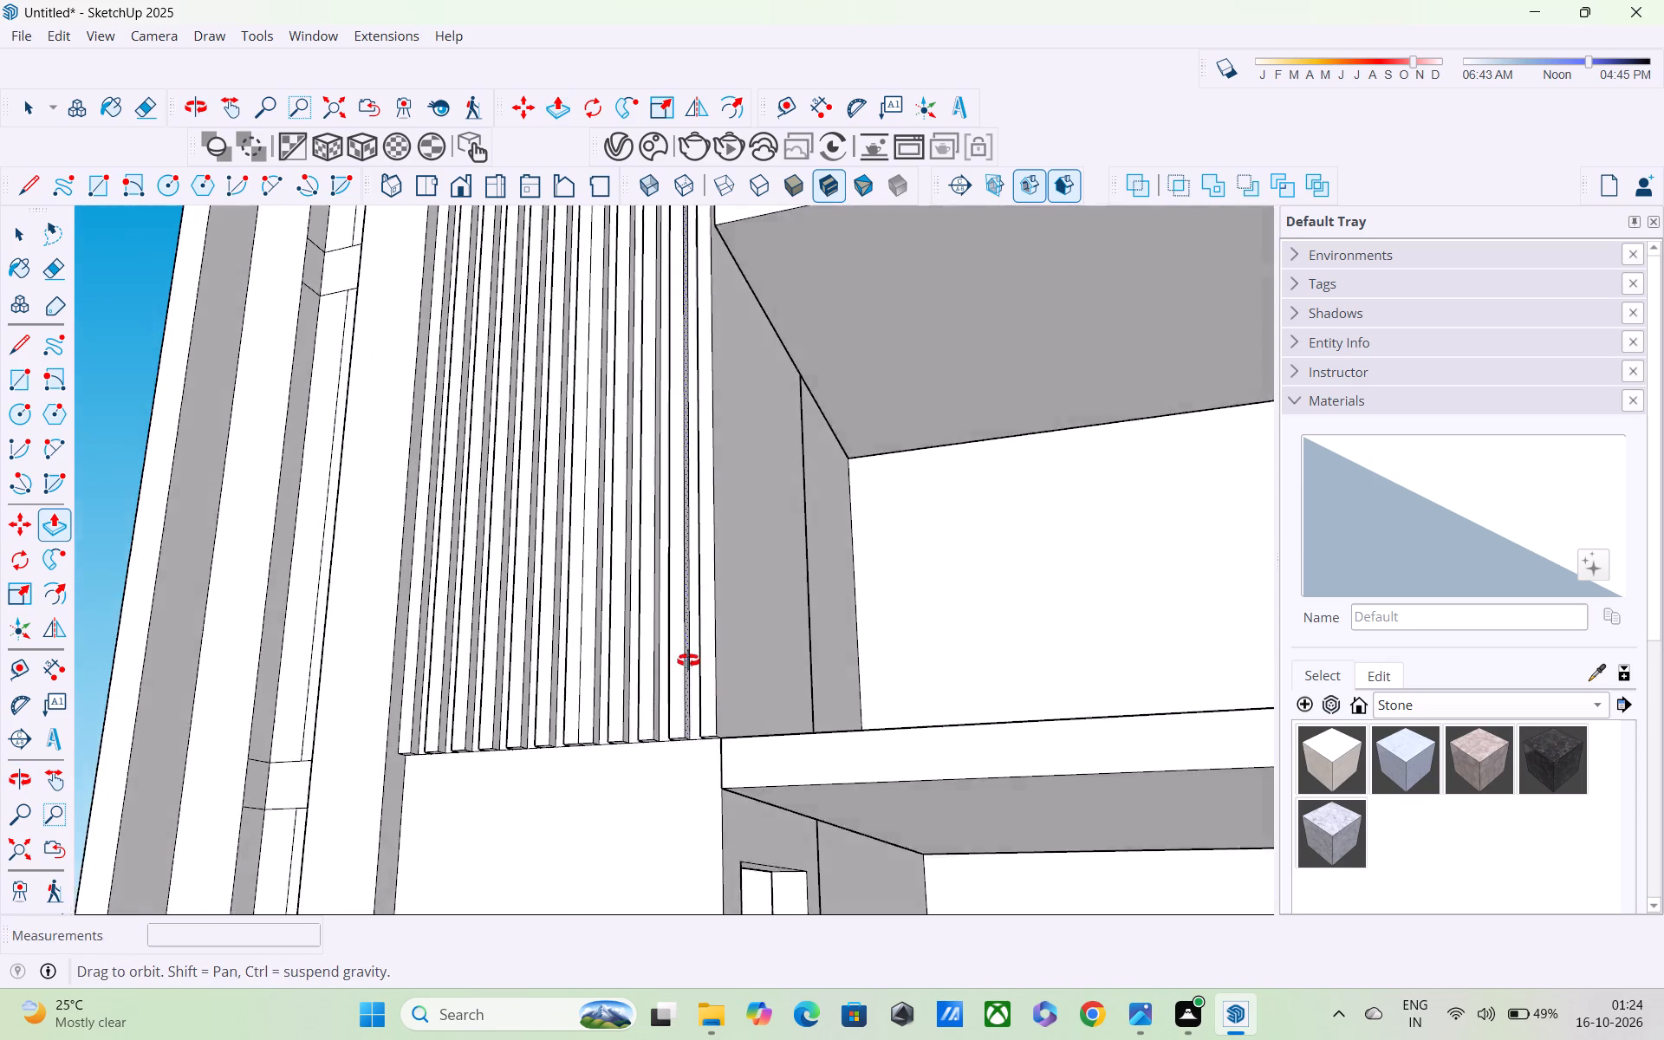
pyautogui.moveTo(688, 660); pyautogui.dragTo(699, 504, button='middle')
pyautogui.scroll(5, 703, 510)
pyautogui.moveTo(703, 702); pyautogui.dragTo(699, 608, button='middle')
pyautogui.scroll(4, 706, 662)
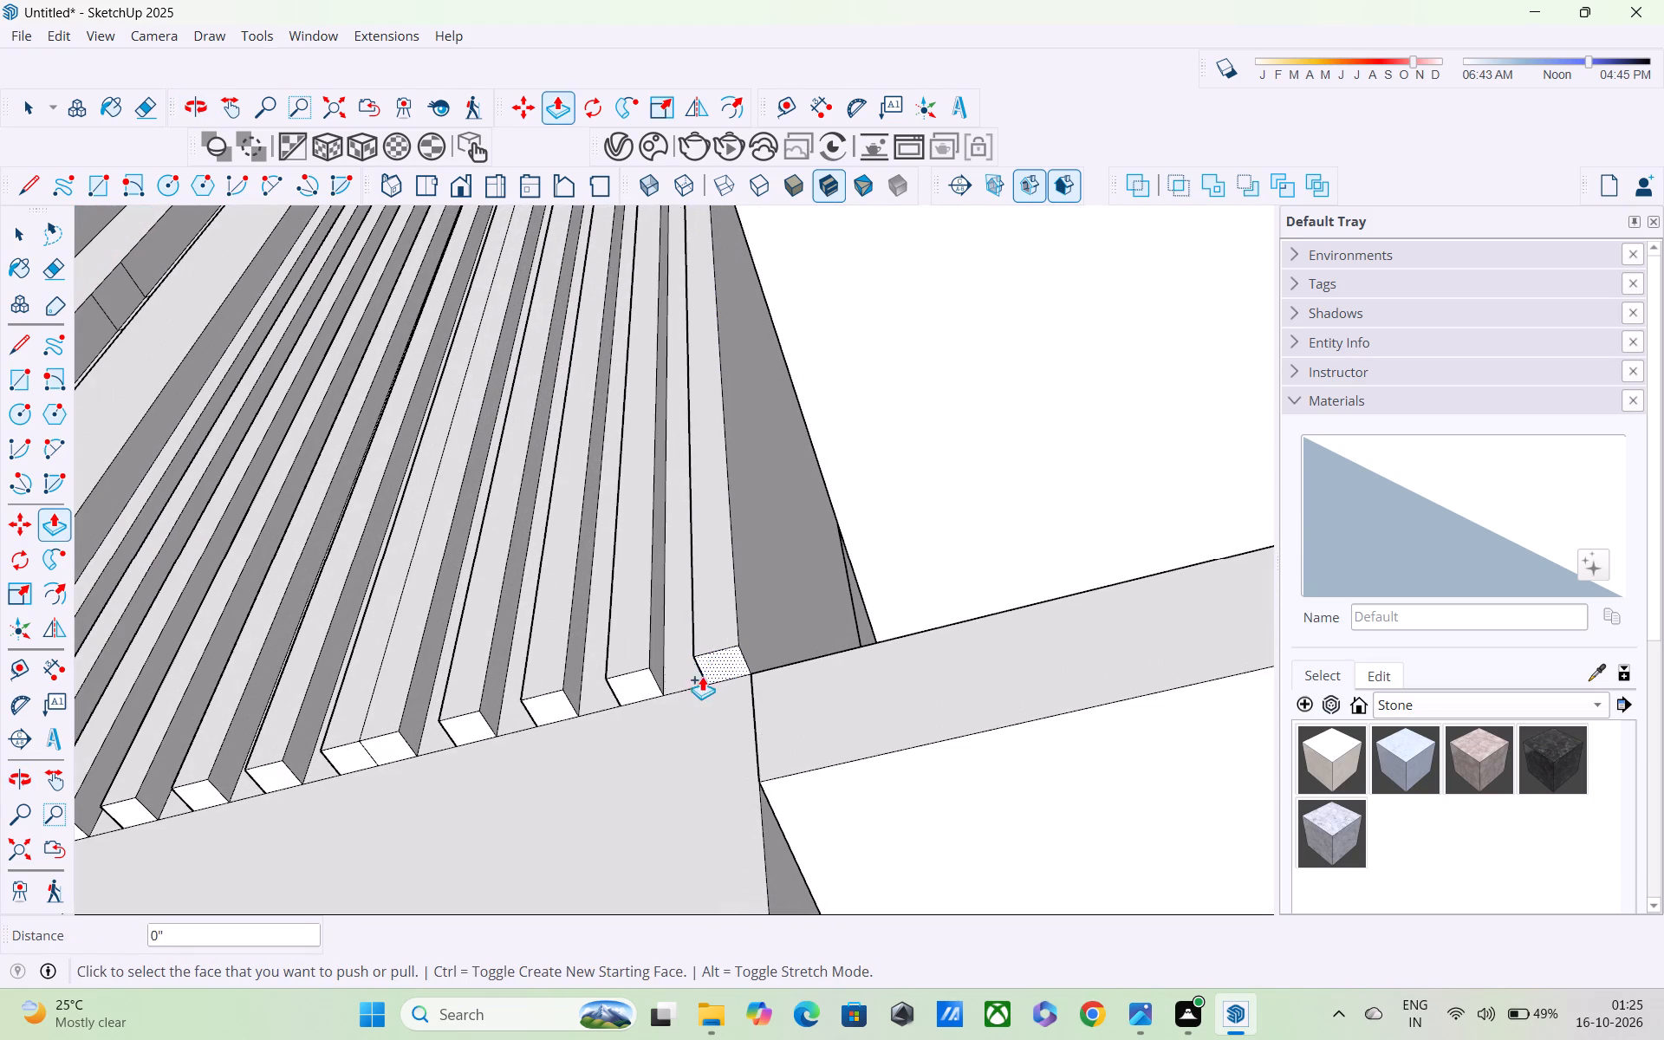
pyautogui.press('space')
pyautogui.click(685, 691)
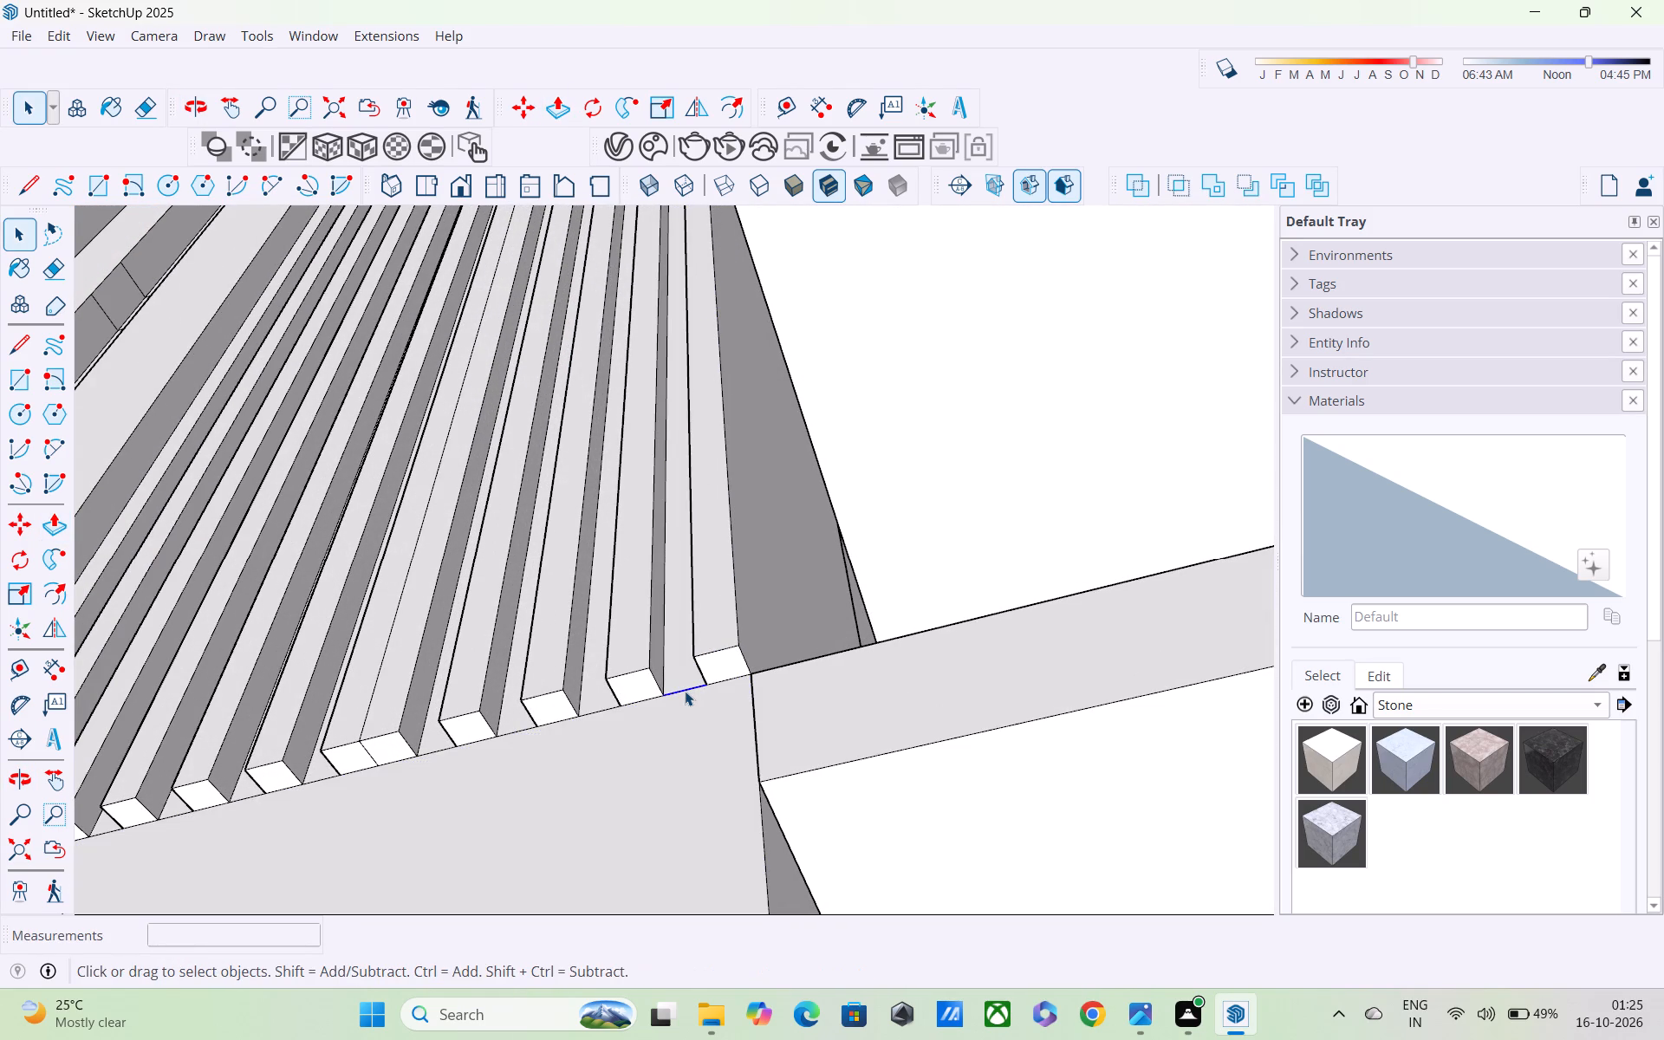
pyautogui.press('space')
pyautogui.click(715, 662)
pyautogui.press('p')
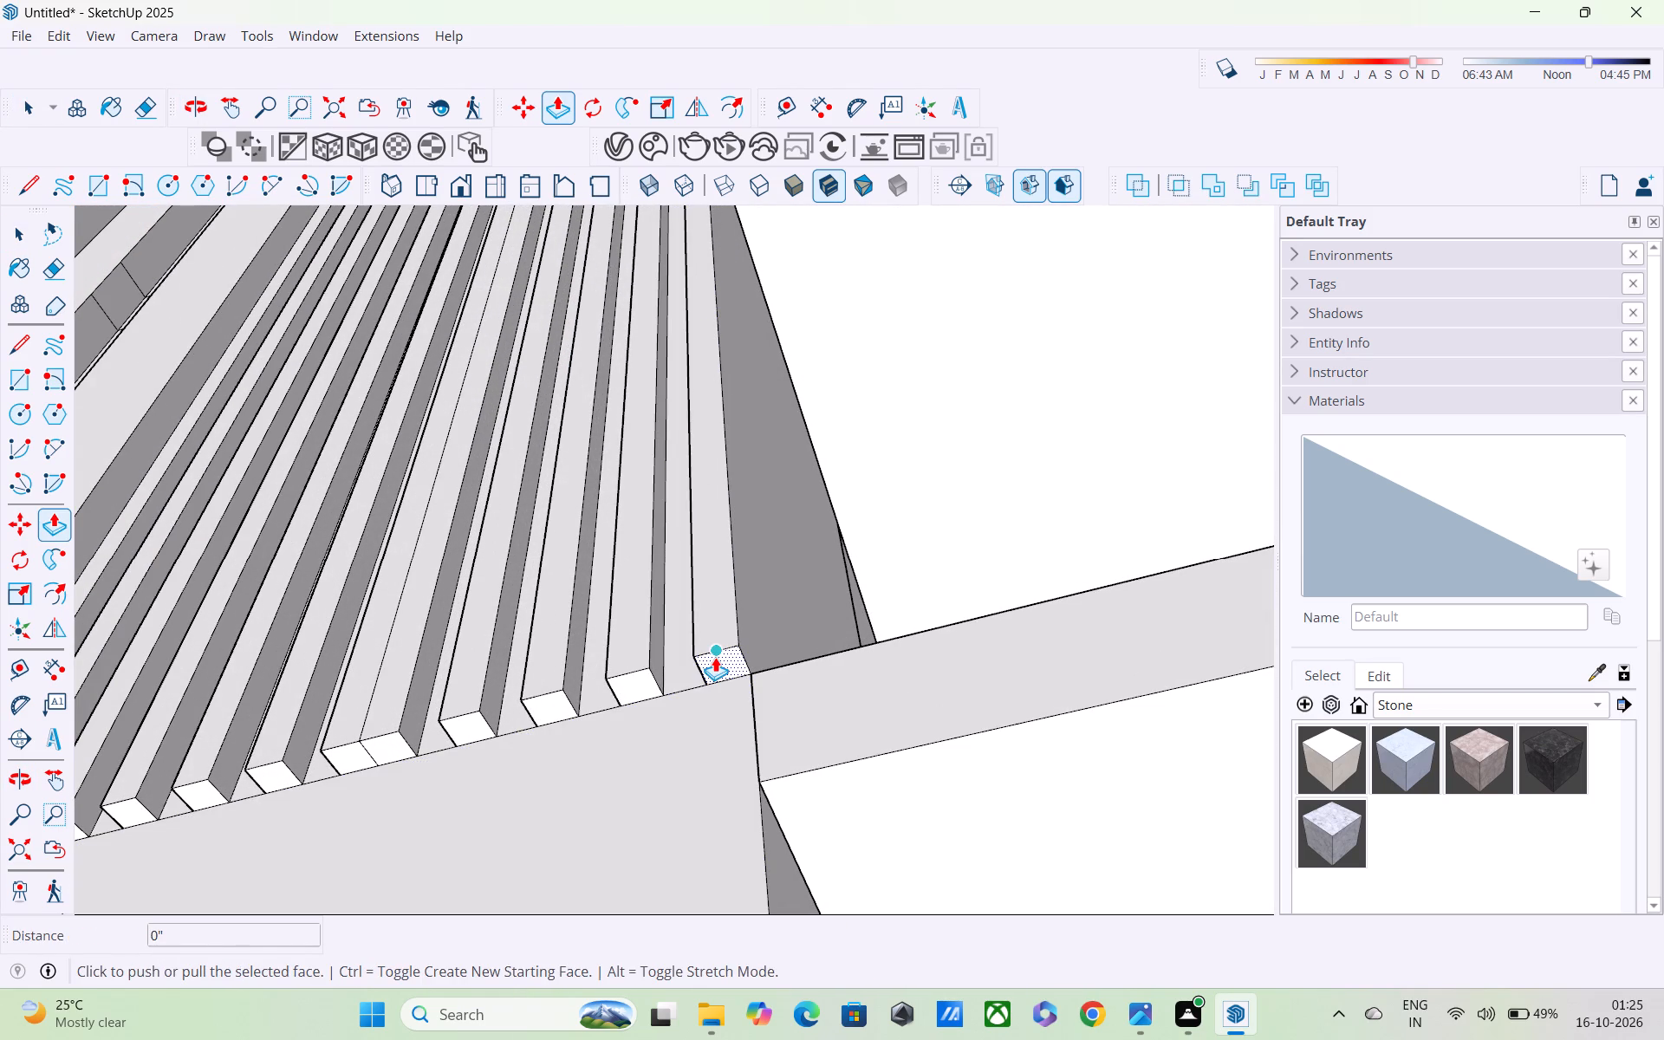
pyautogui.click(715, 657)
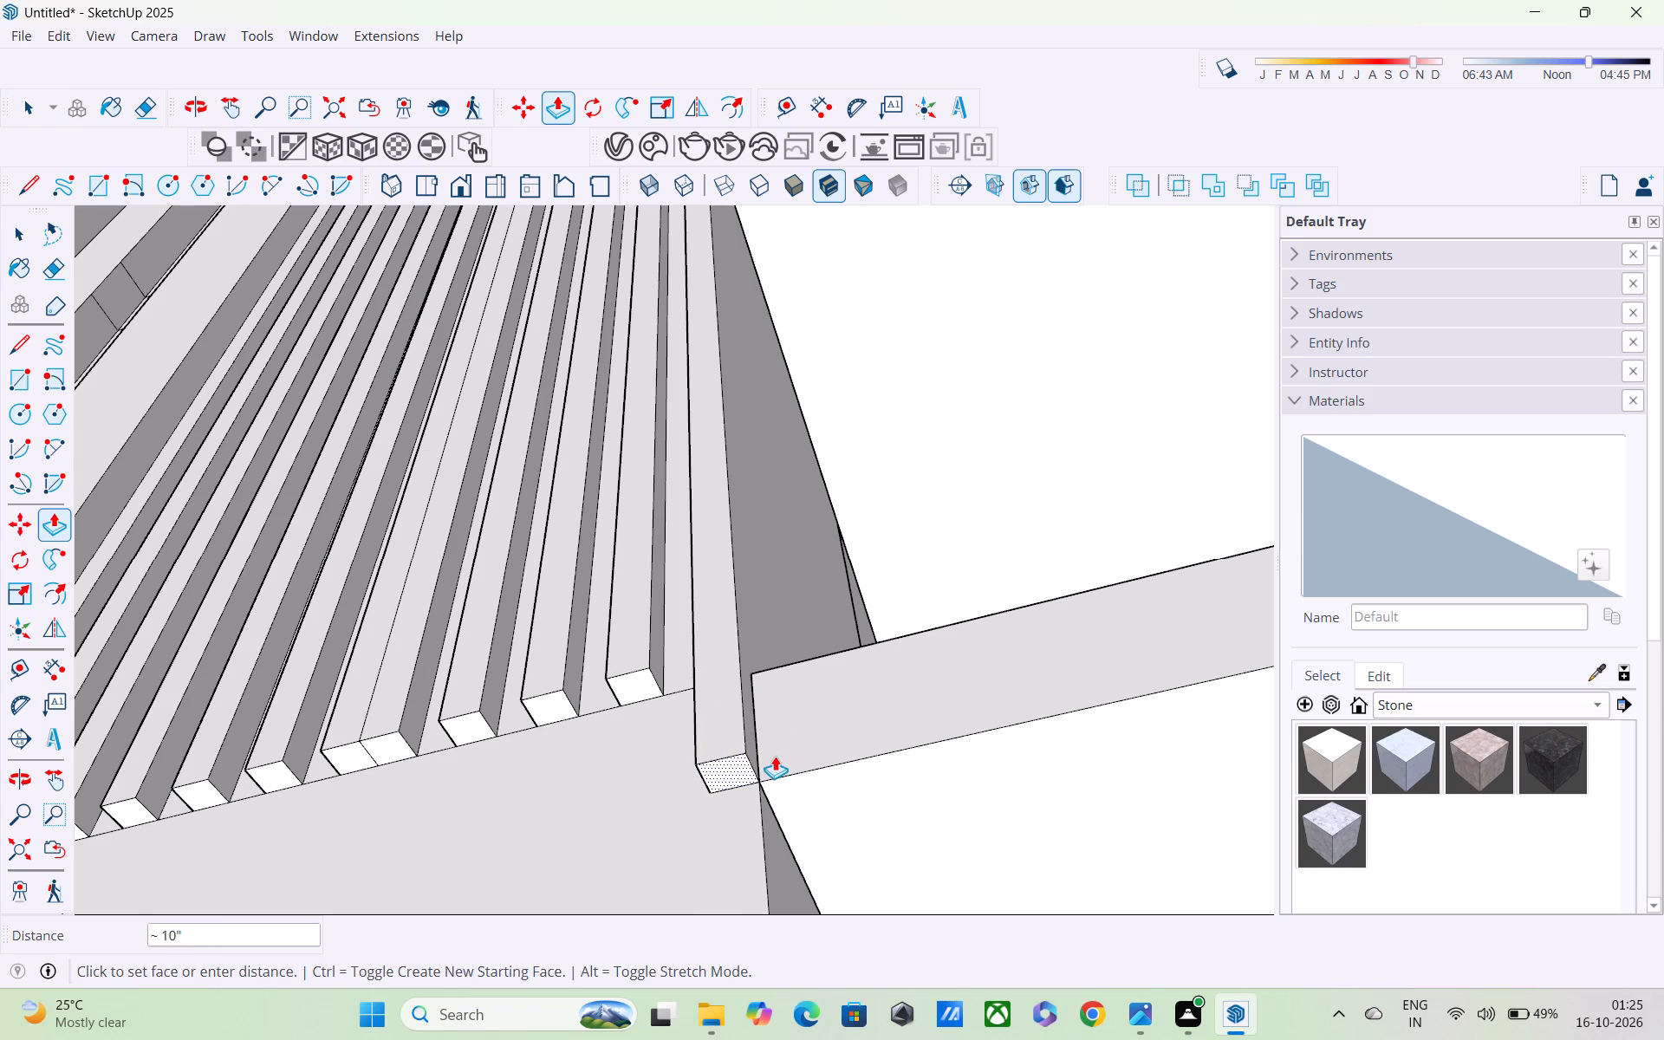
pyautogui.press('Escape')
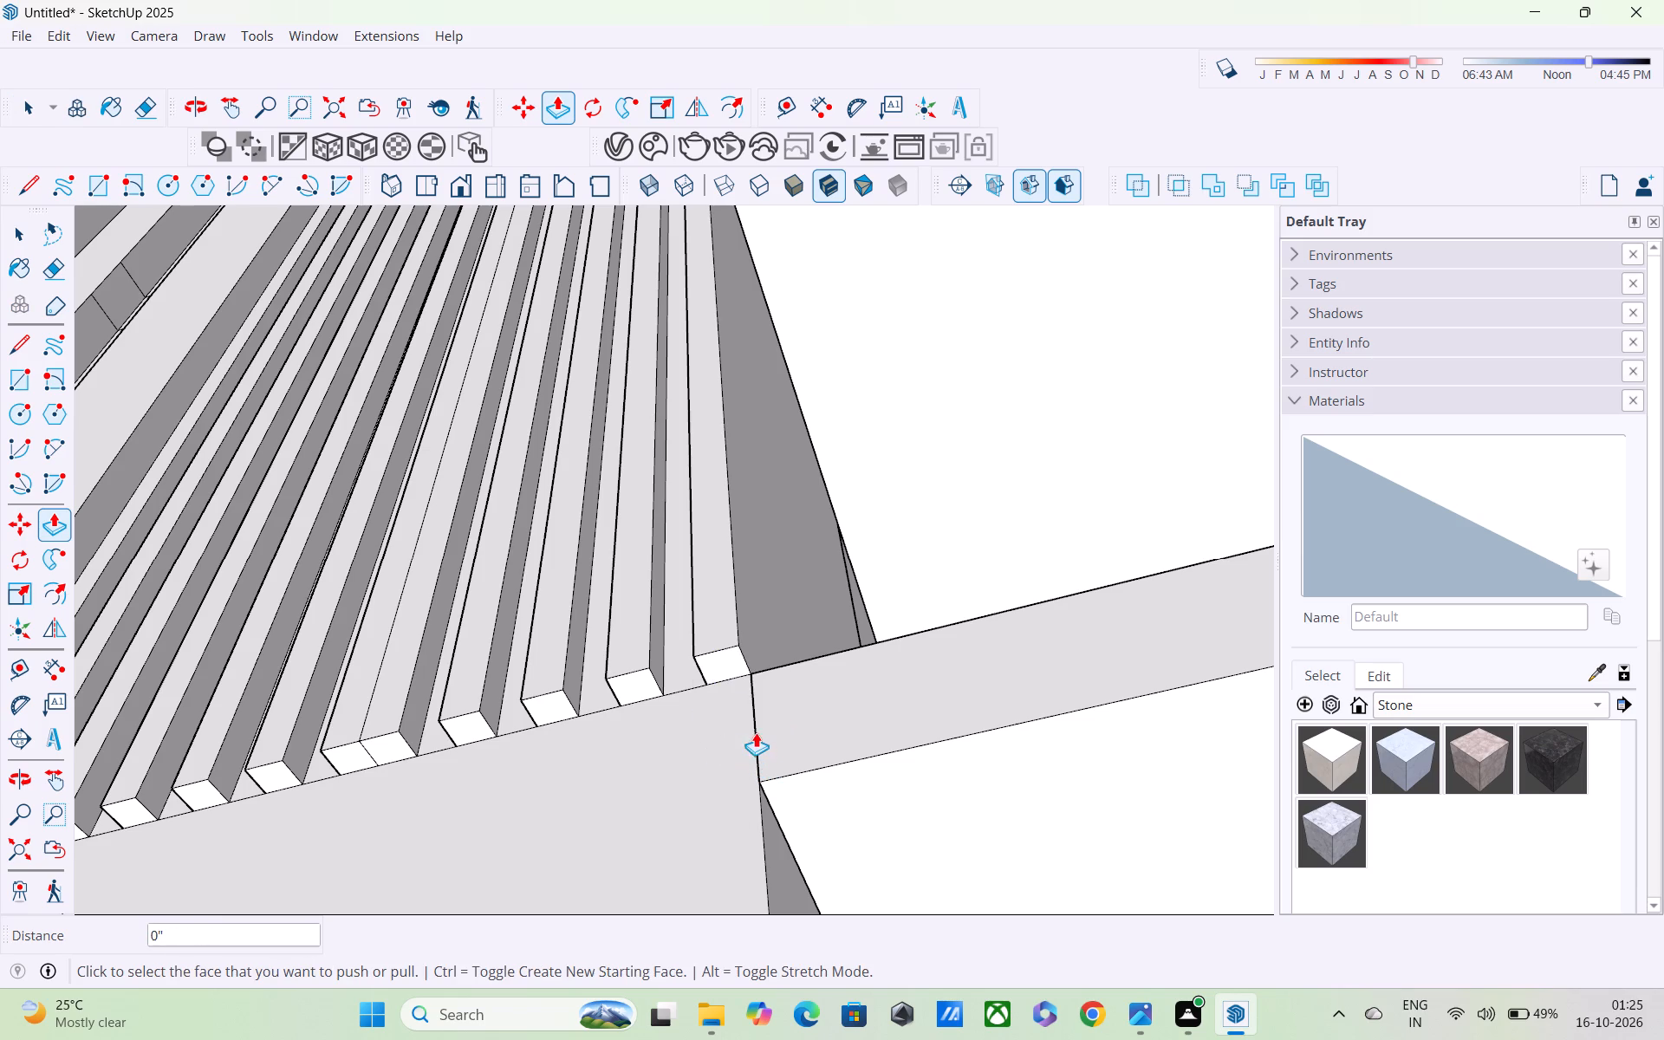
# Push/Pull the bottom ends of the third and fourth fins from the tower's outer edge downward by 10".
pyautogui.click(552, 701)
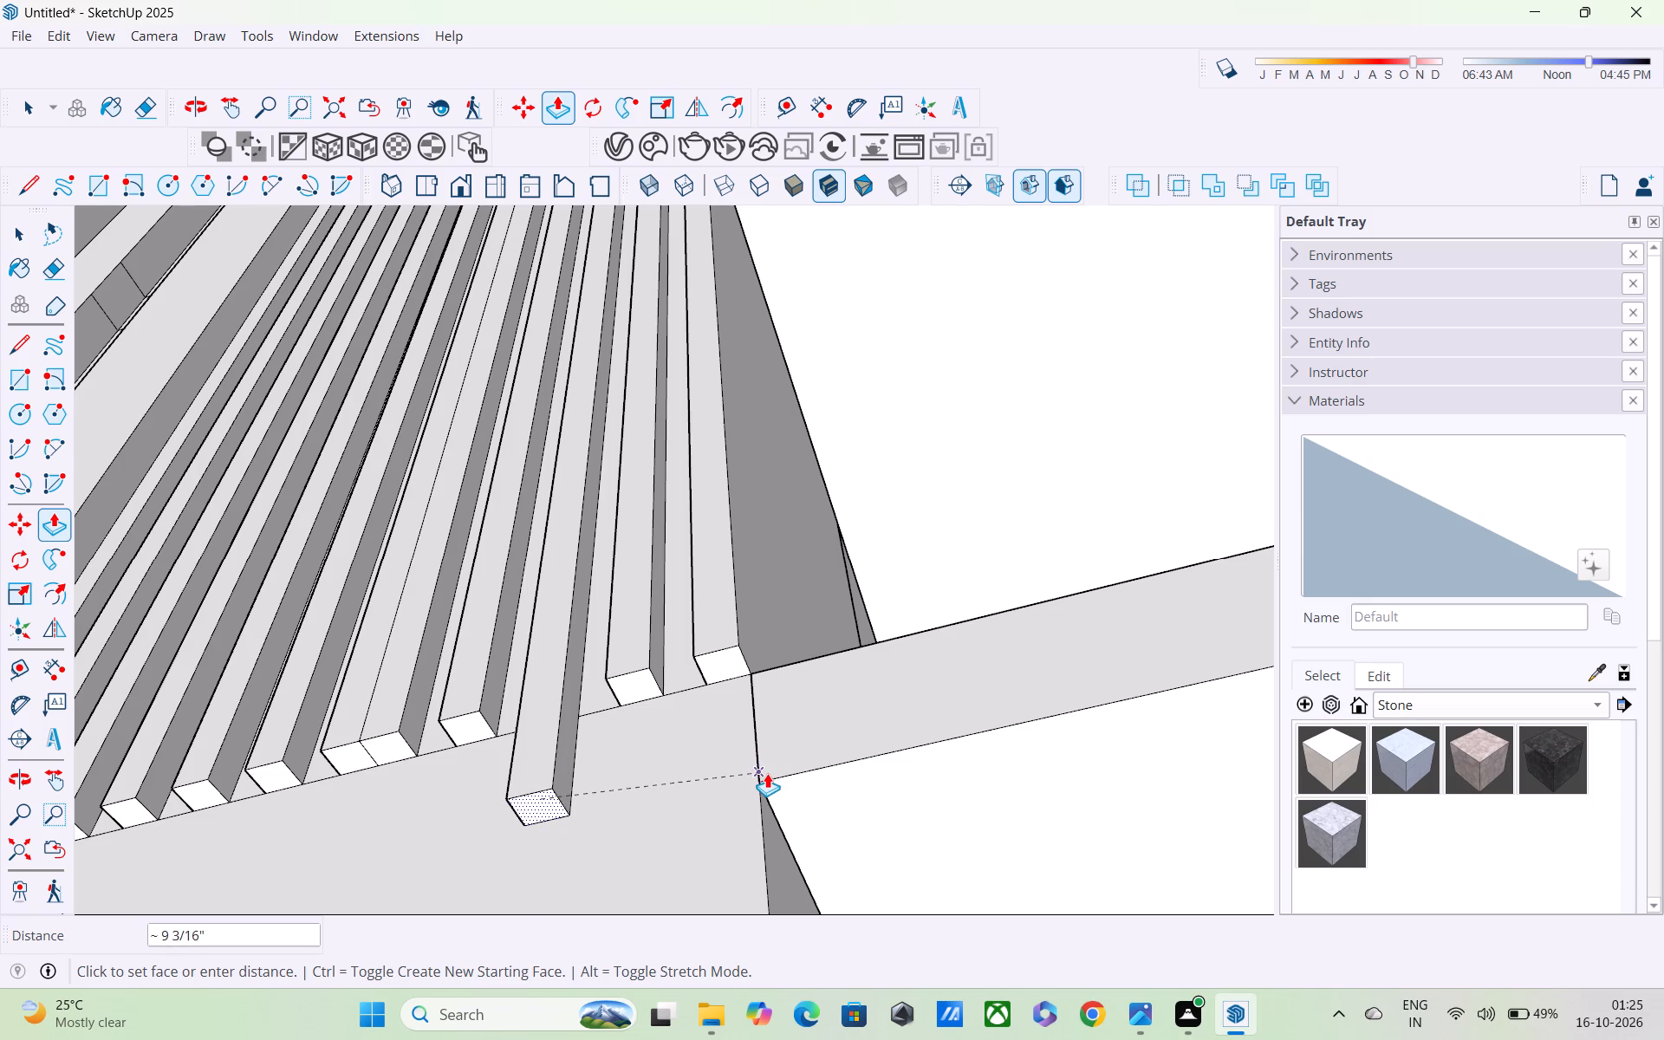
pyautogui.click(768, 777)
pyautogui.moveTo(564, 819); pyautogui.dragTo(691, 803, button='middle')
pyautogui.keyDown('shift'); pyautogui.scroll(-6, 691, 803); pyautogui.keyUp('shift')
pyautogui.keyDown('shift'); pyautogui.moveTo(699, 801); pyautogui.dragTo(818, 829, button='middle'); pyautogui.keyUp('shift')
pyautogui.keyDown('shift'); pyautogui.scroll(1, 819, 829); pyautogui.keyUp('shift')
pyautogui.scroll(-5, 820, 828)
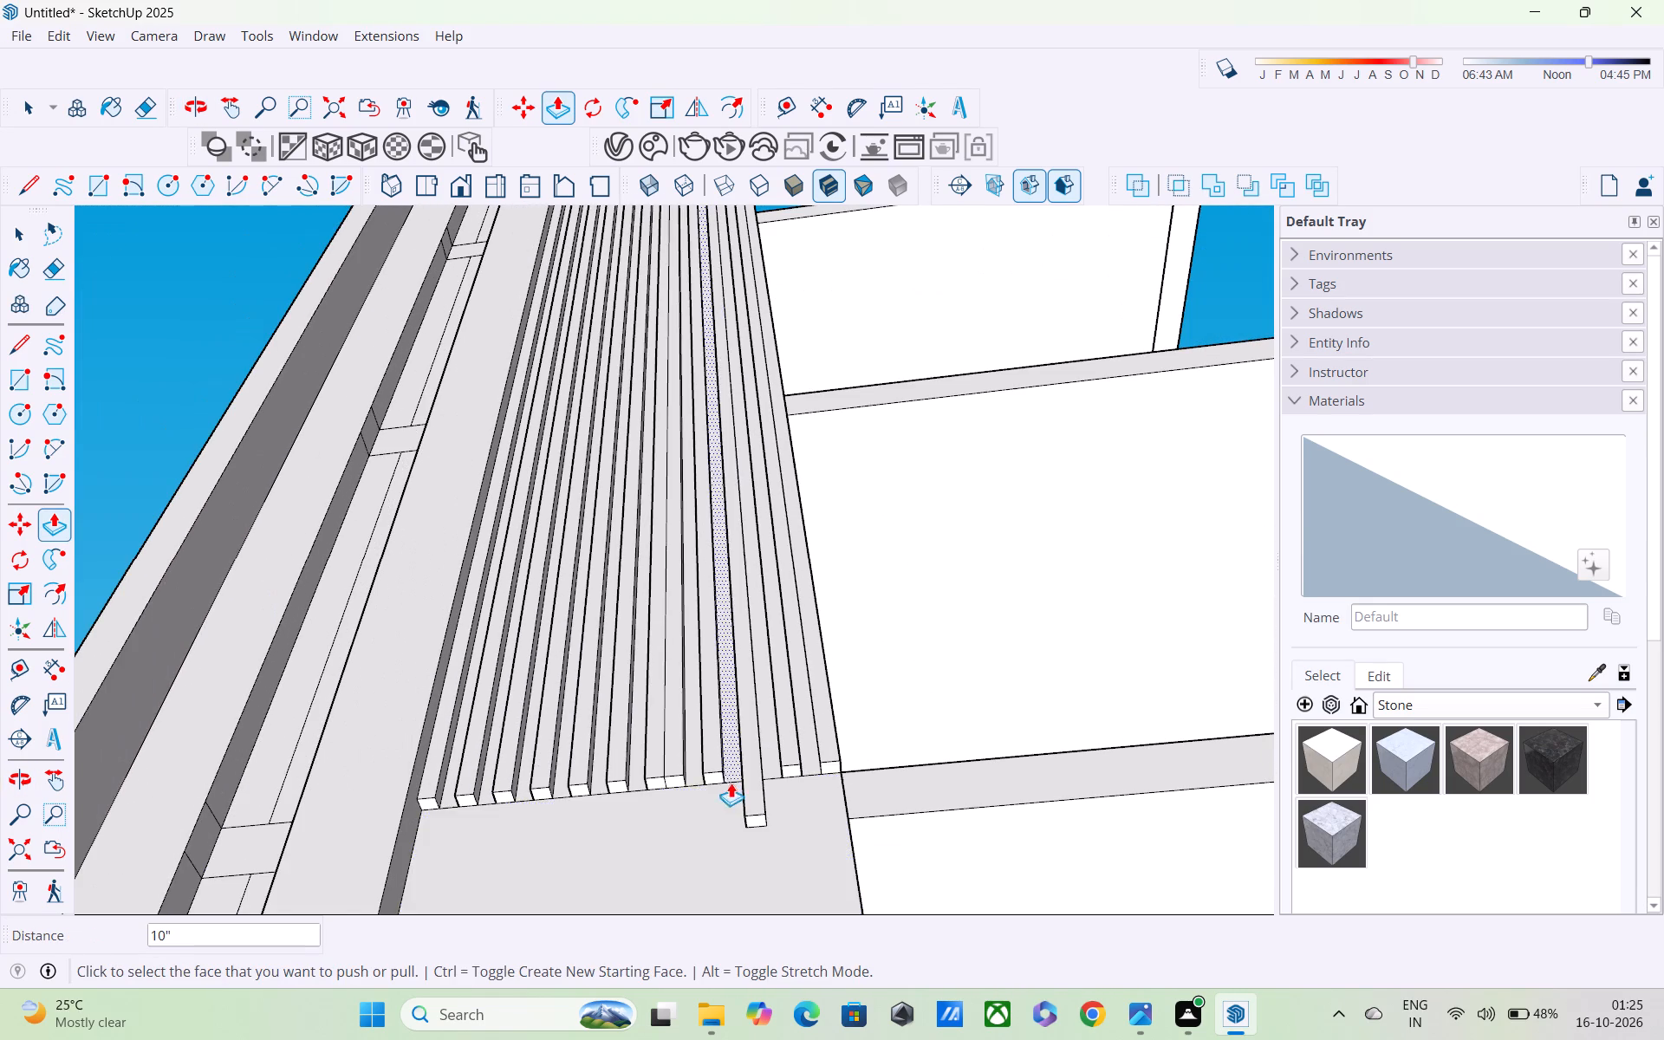
pyautogui.scroll(-4, 722, 779)
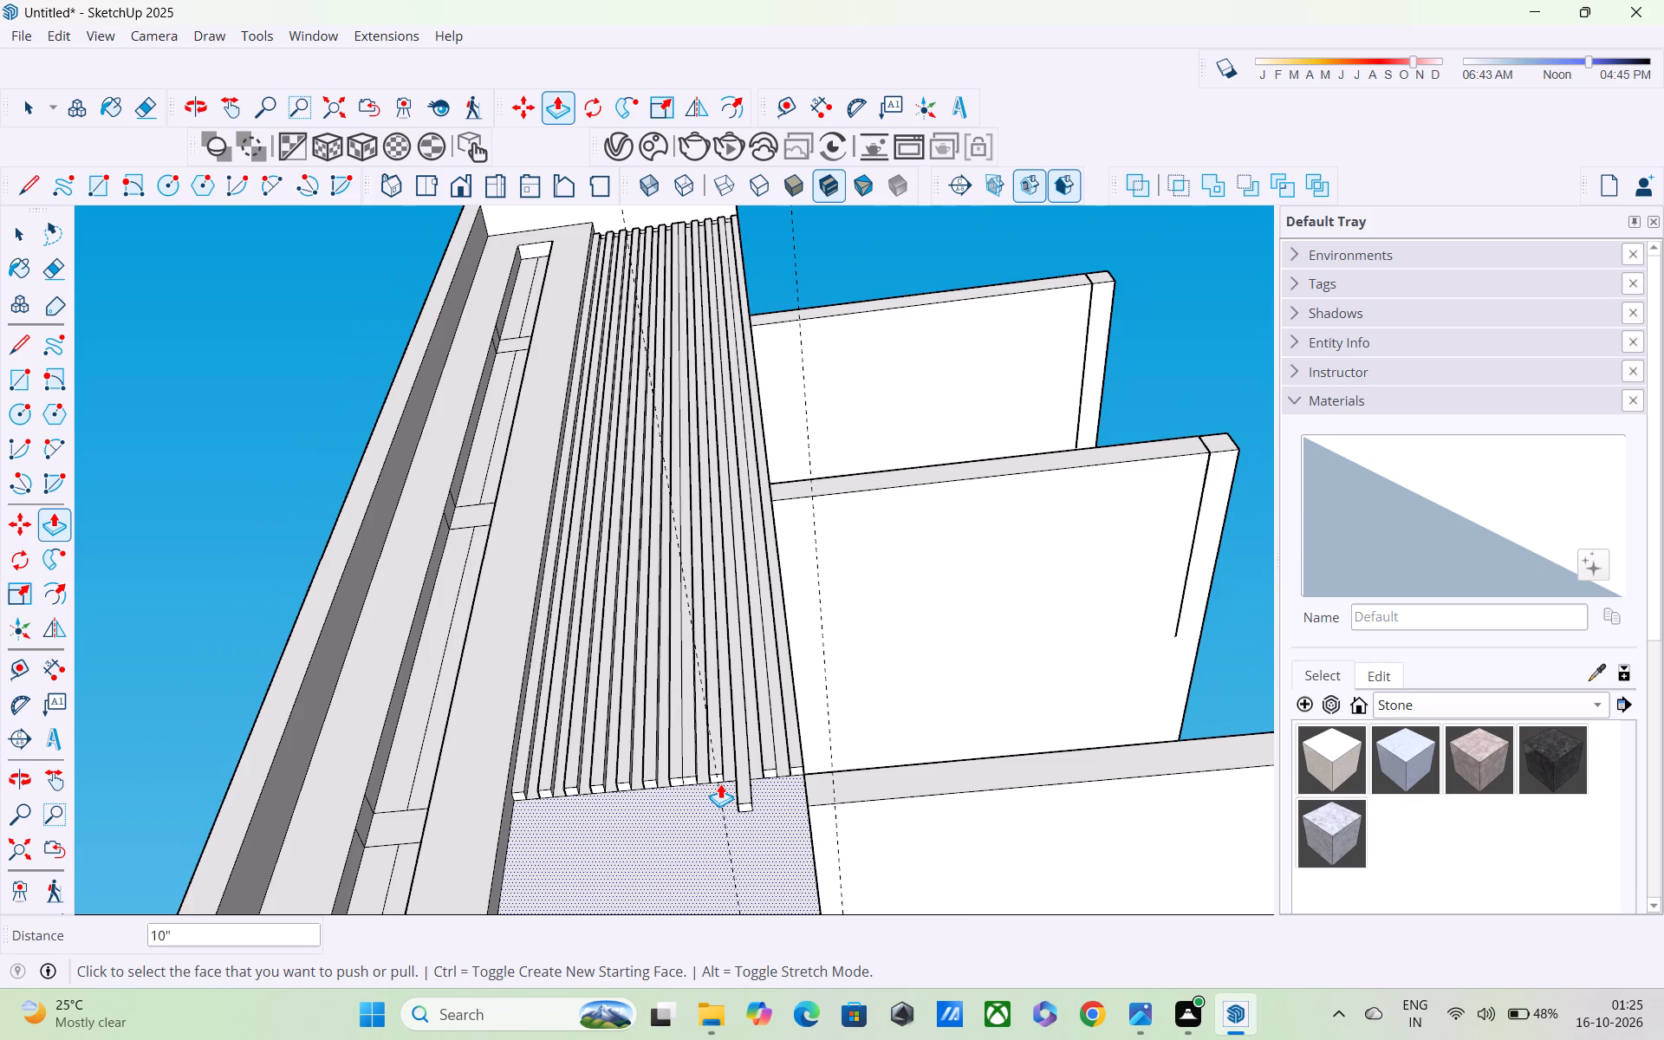
pyautogui.scroll(6, 736, 778)
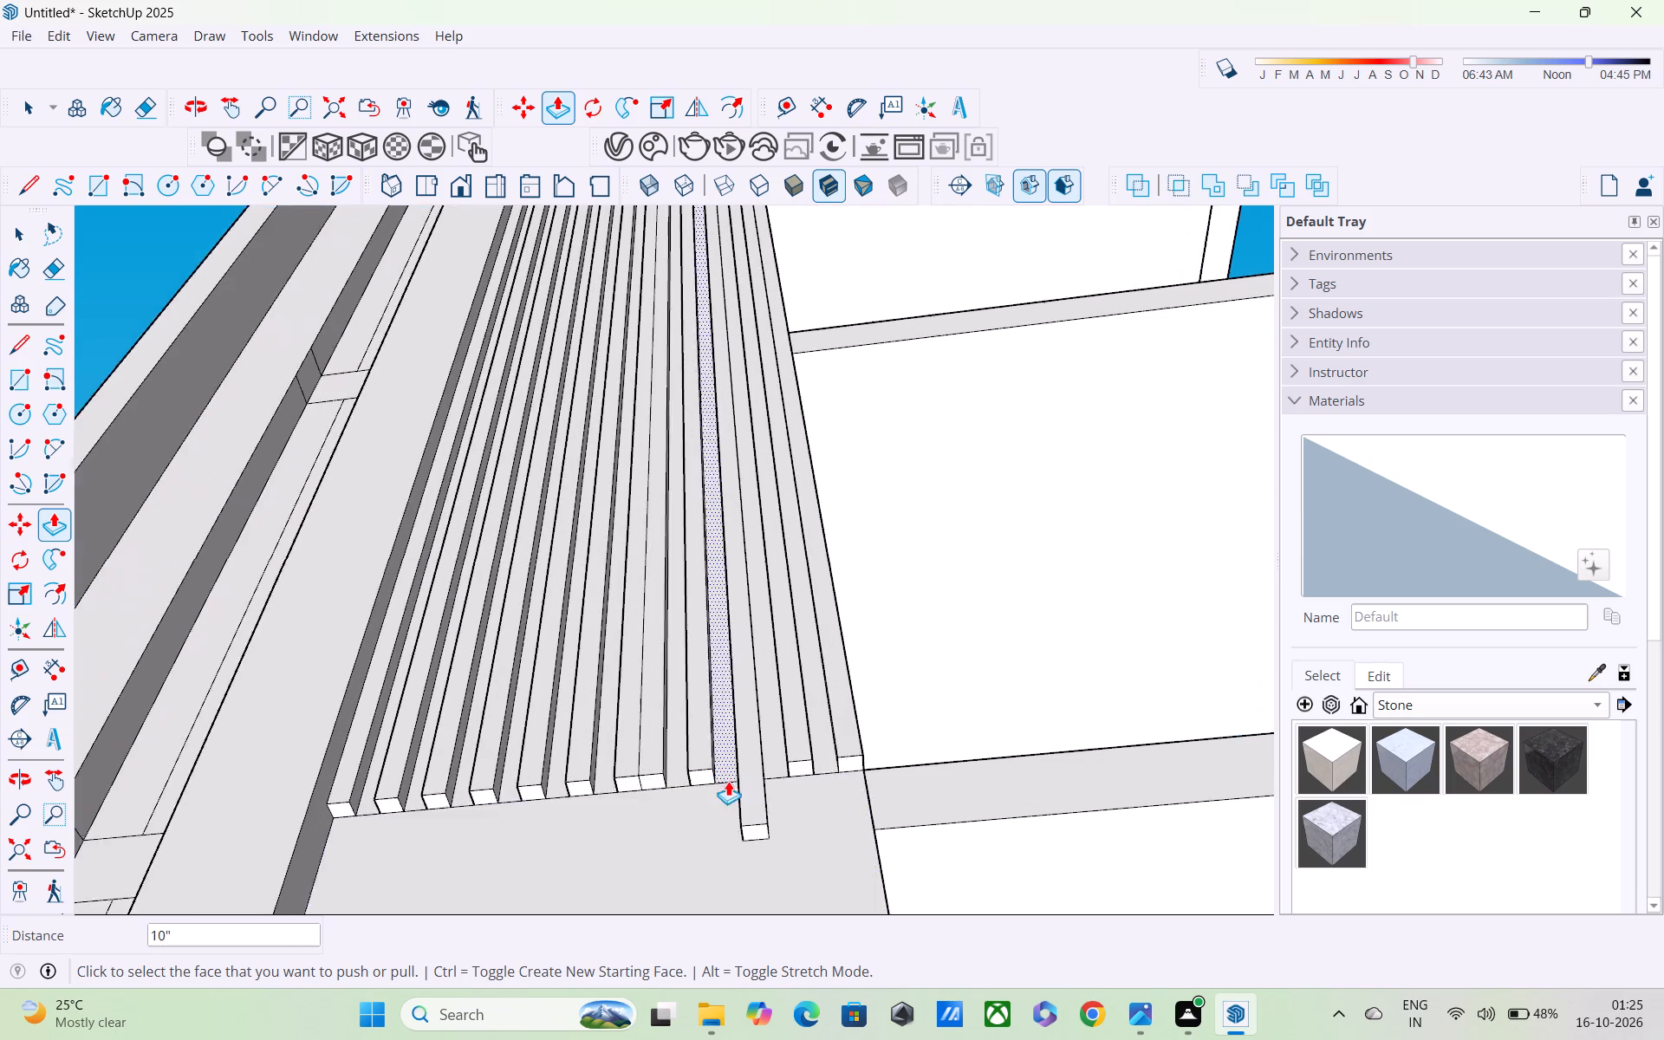
pyautogui.moveTo(722, 762); pyautogui.dragTo(718, 667, button='middle')
pyautogui.scroll(3, 692, 760)
pyautogui.moveTo(691, 739); pyautogui.dragTo(692, 686, button='middle')
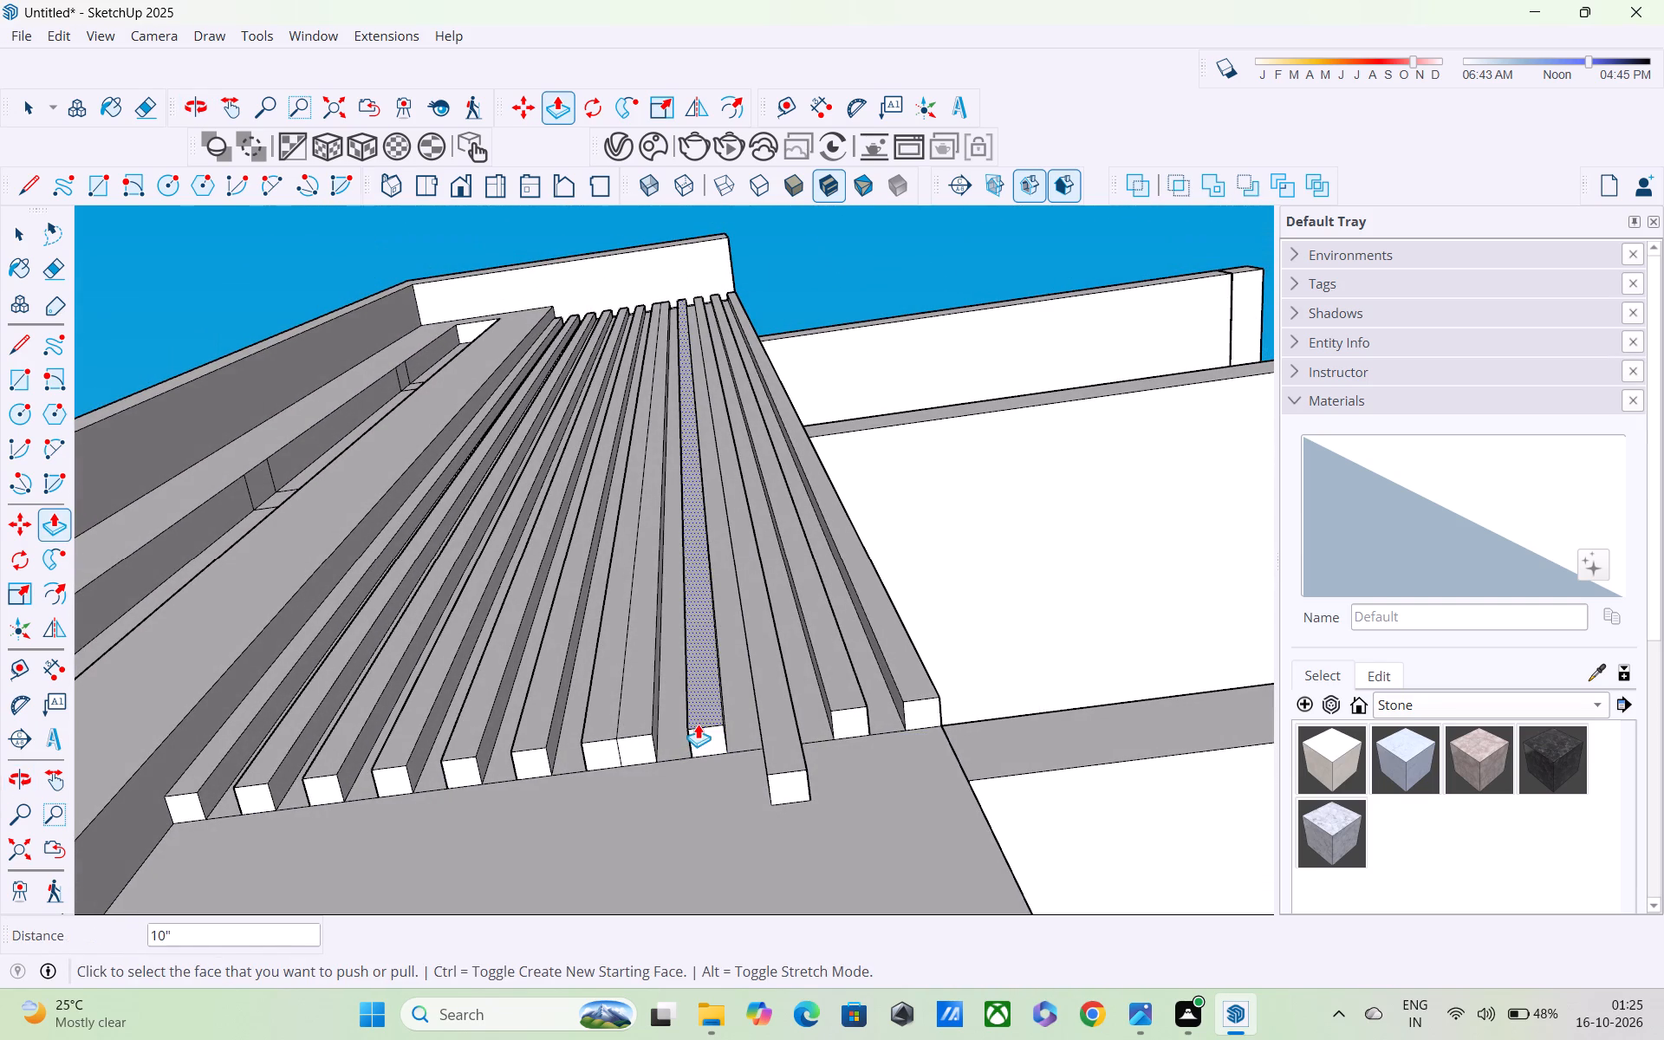
pyautogui.click(703, 731)
pyautogui.click(776, 783)
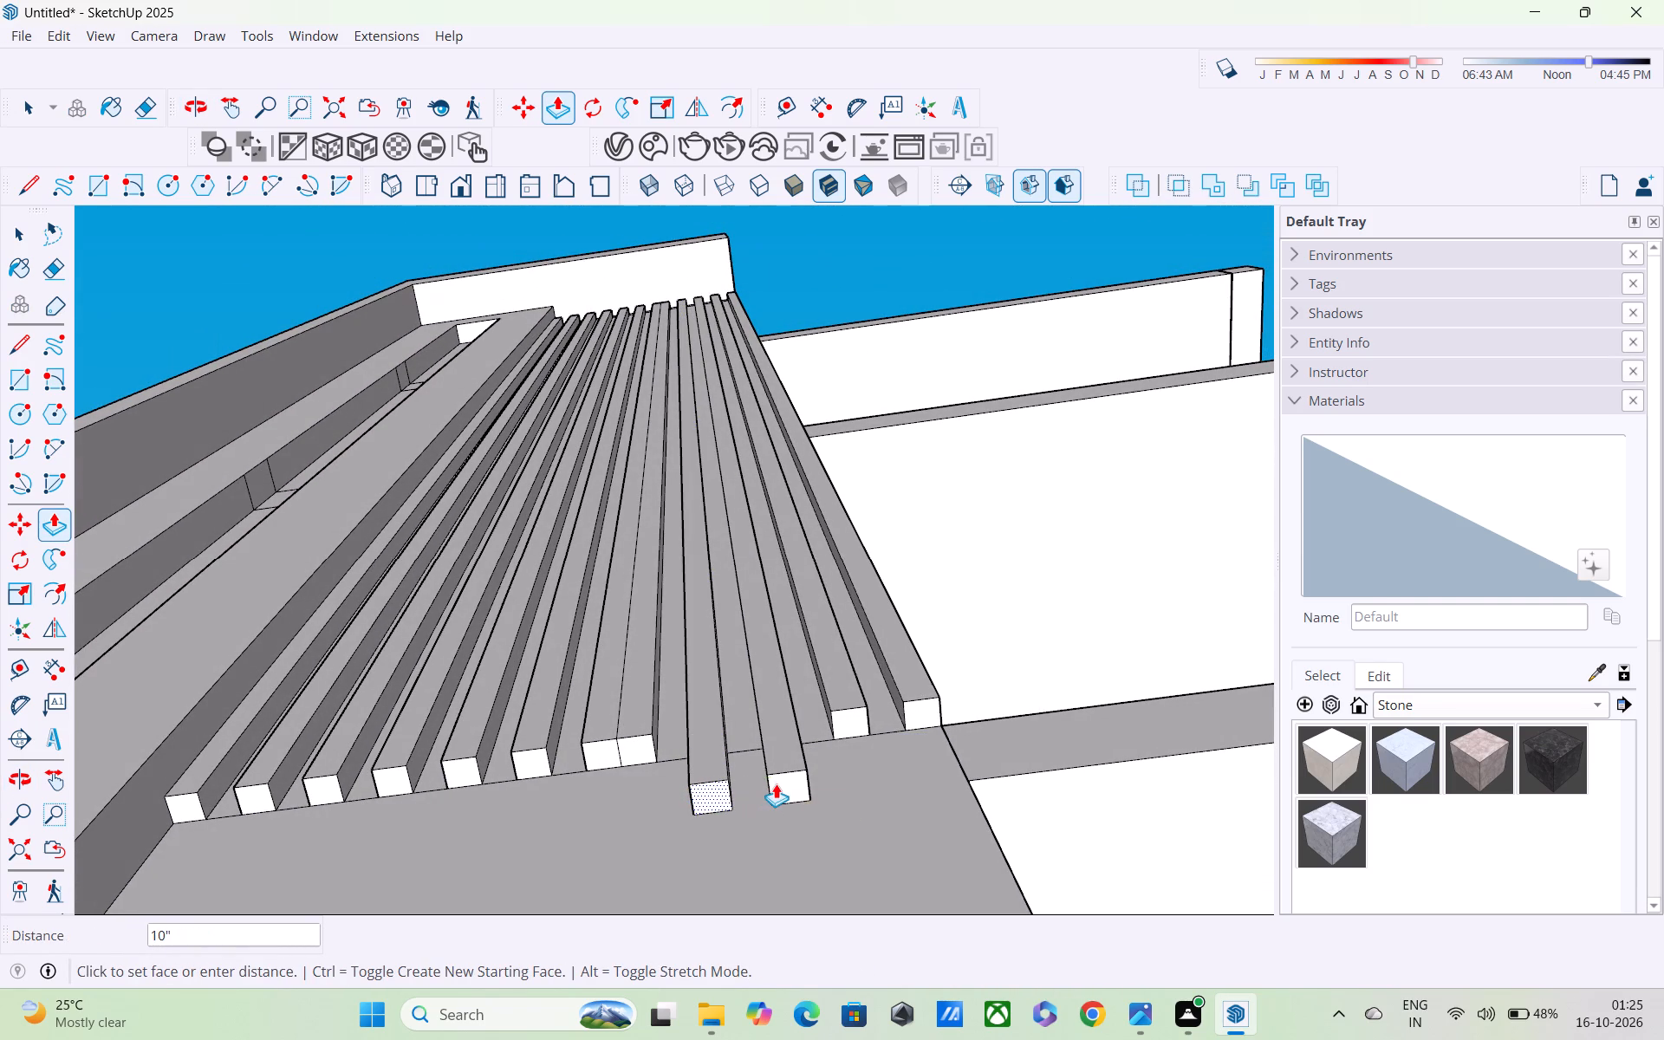
# Extend the bottoms of three more fins, working towards the window strip, to match the already lengthened fins.
pyautogui.click(601, 749)
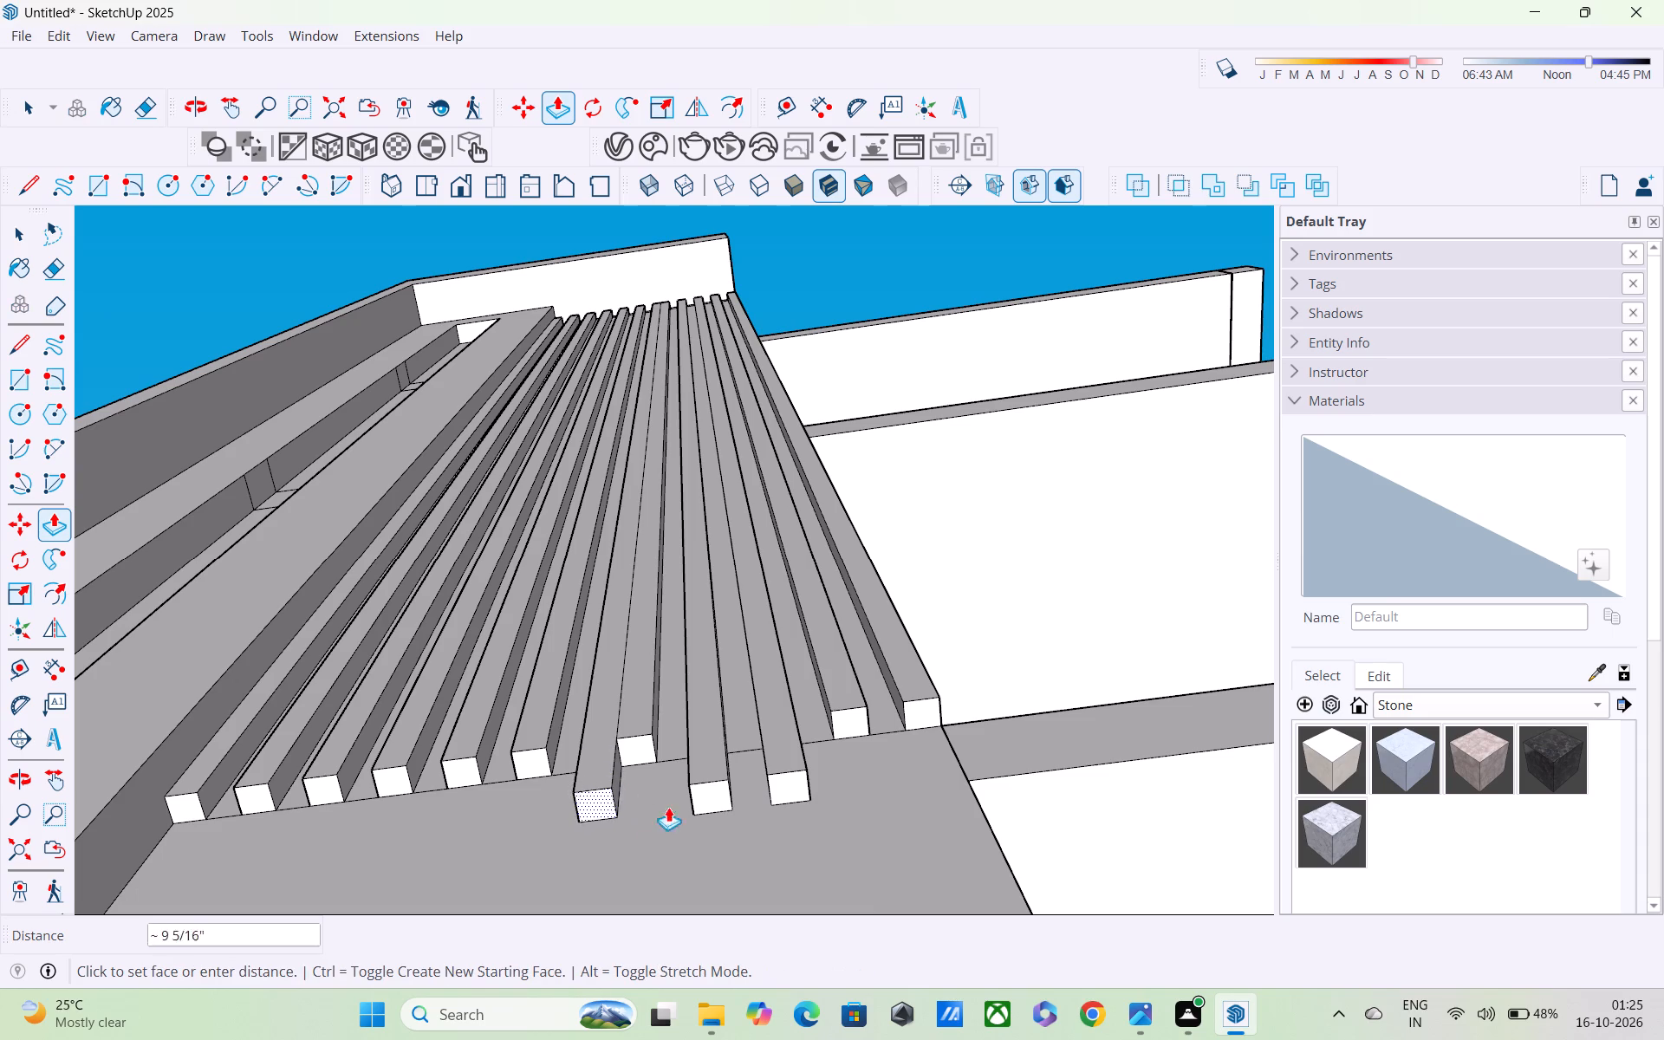
pyautogui.click(708, 805)
pyautogui.click(528, 762)
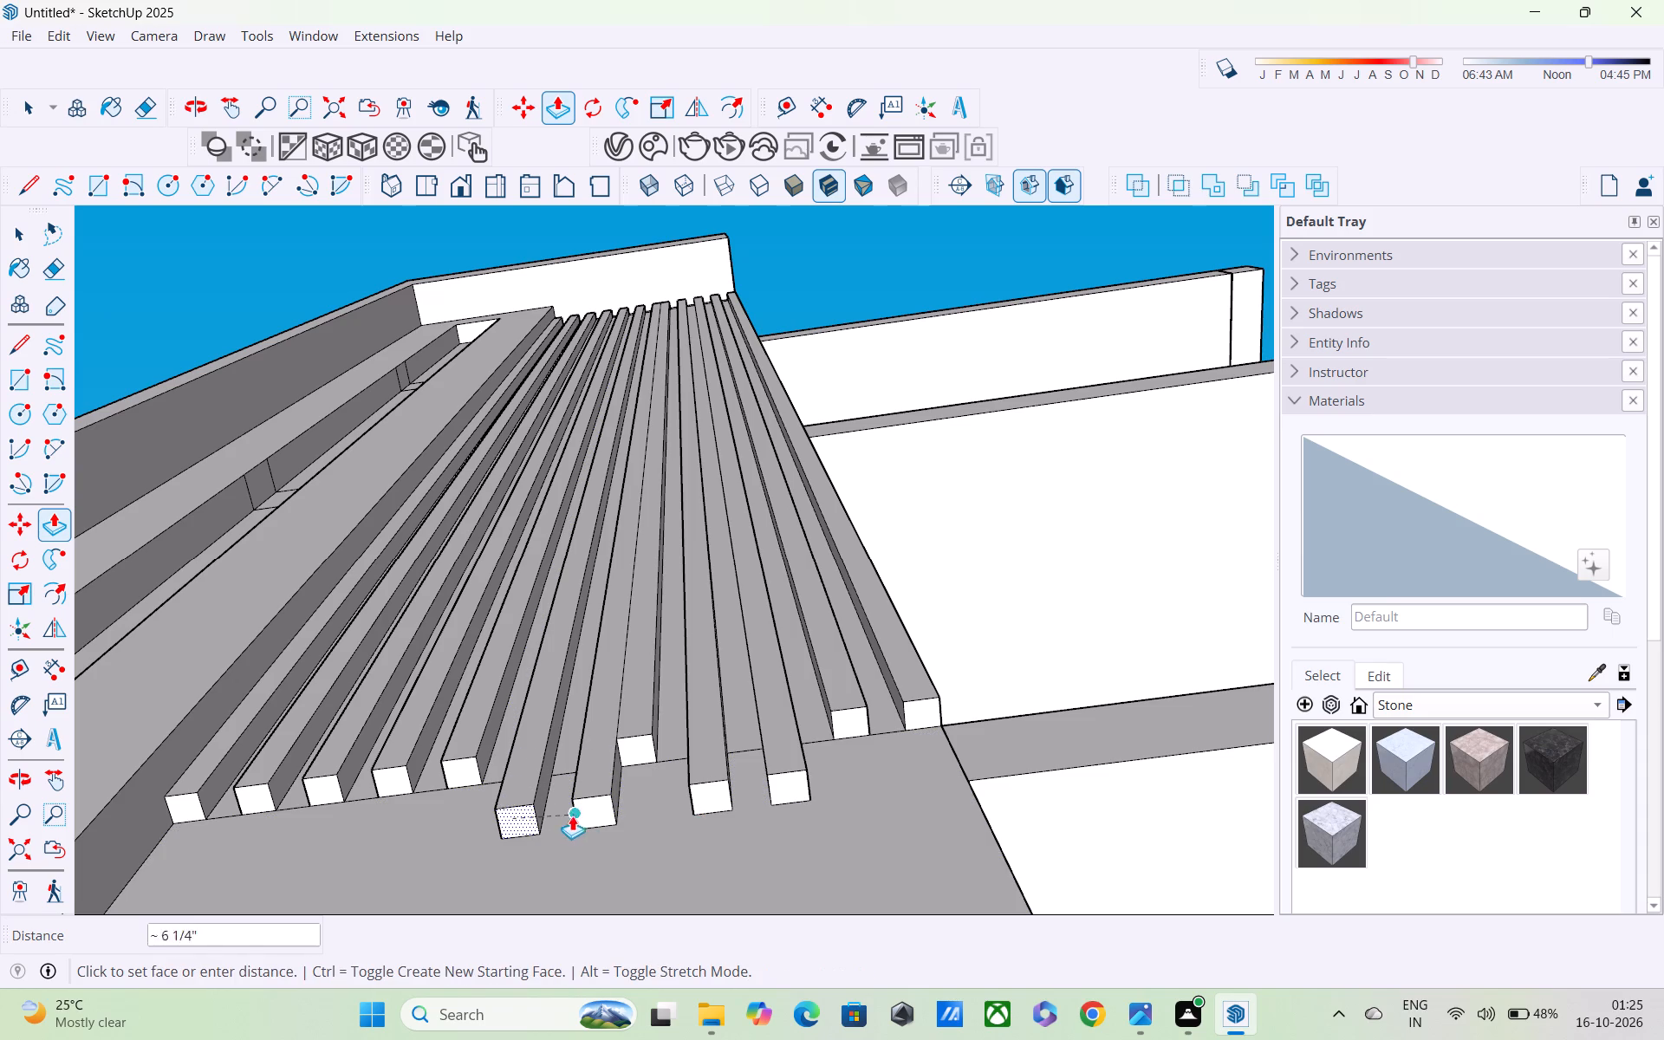
pyautogui.click(598, 818)
pyautogui.click(454, 766)
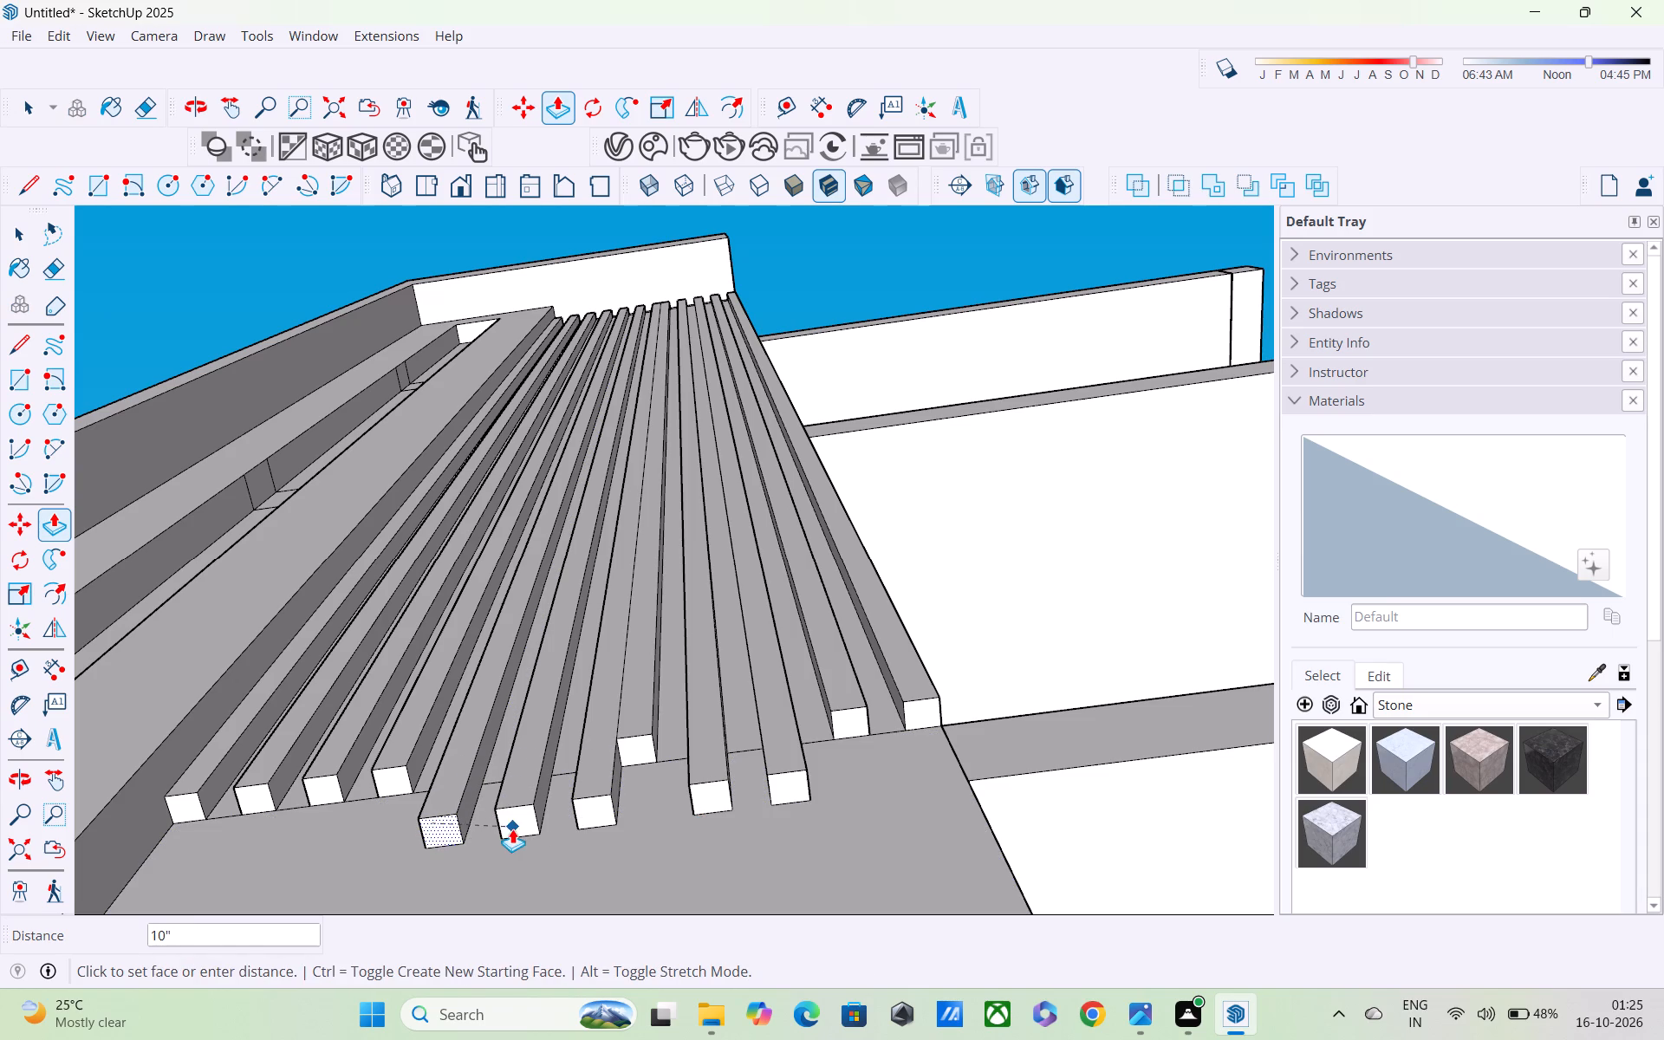
pyautogui.click(512, 829)
# Repeat the 10" downward Push/Pull on the bottoms of the last four fins nearest the window strip.
pyautogui.doubleClick(396, 774)
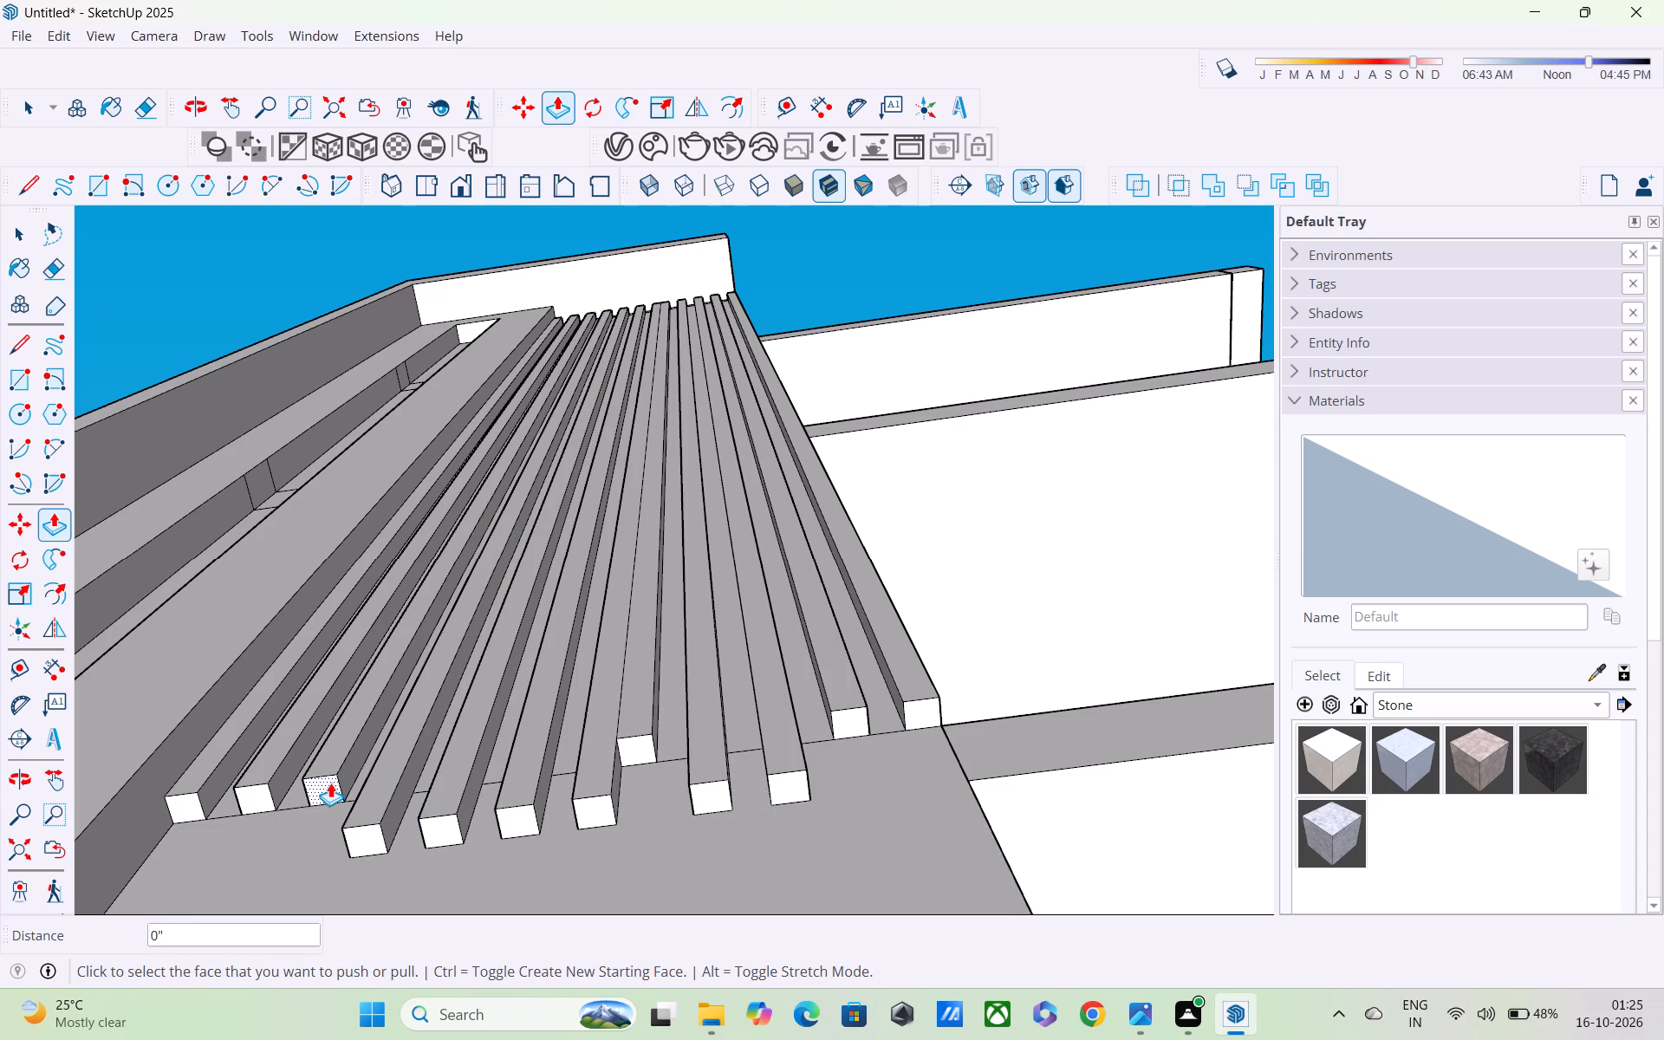
pyautogui.doubleClick(330, 783)
pyautogui.doubleClick(252, 790)
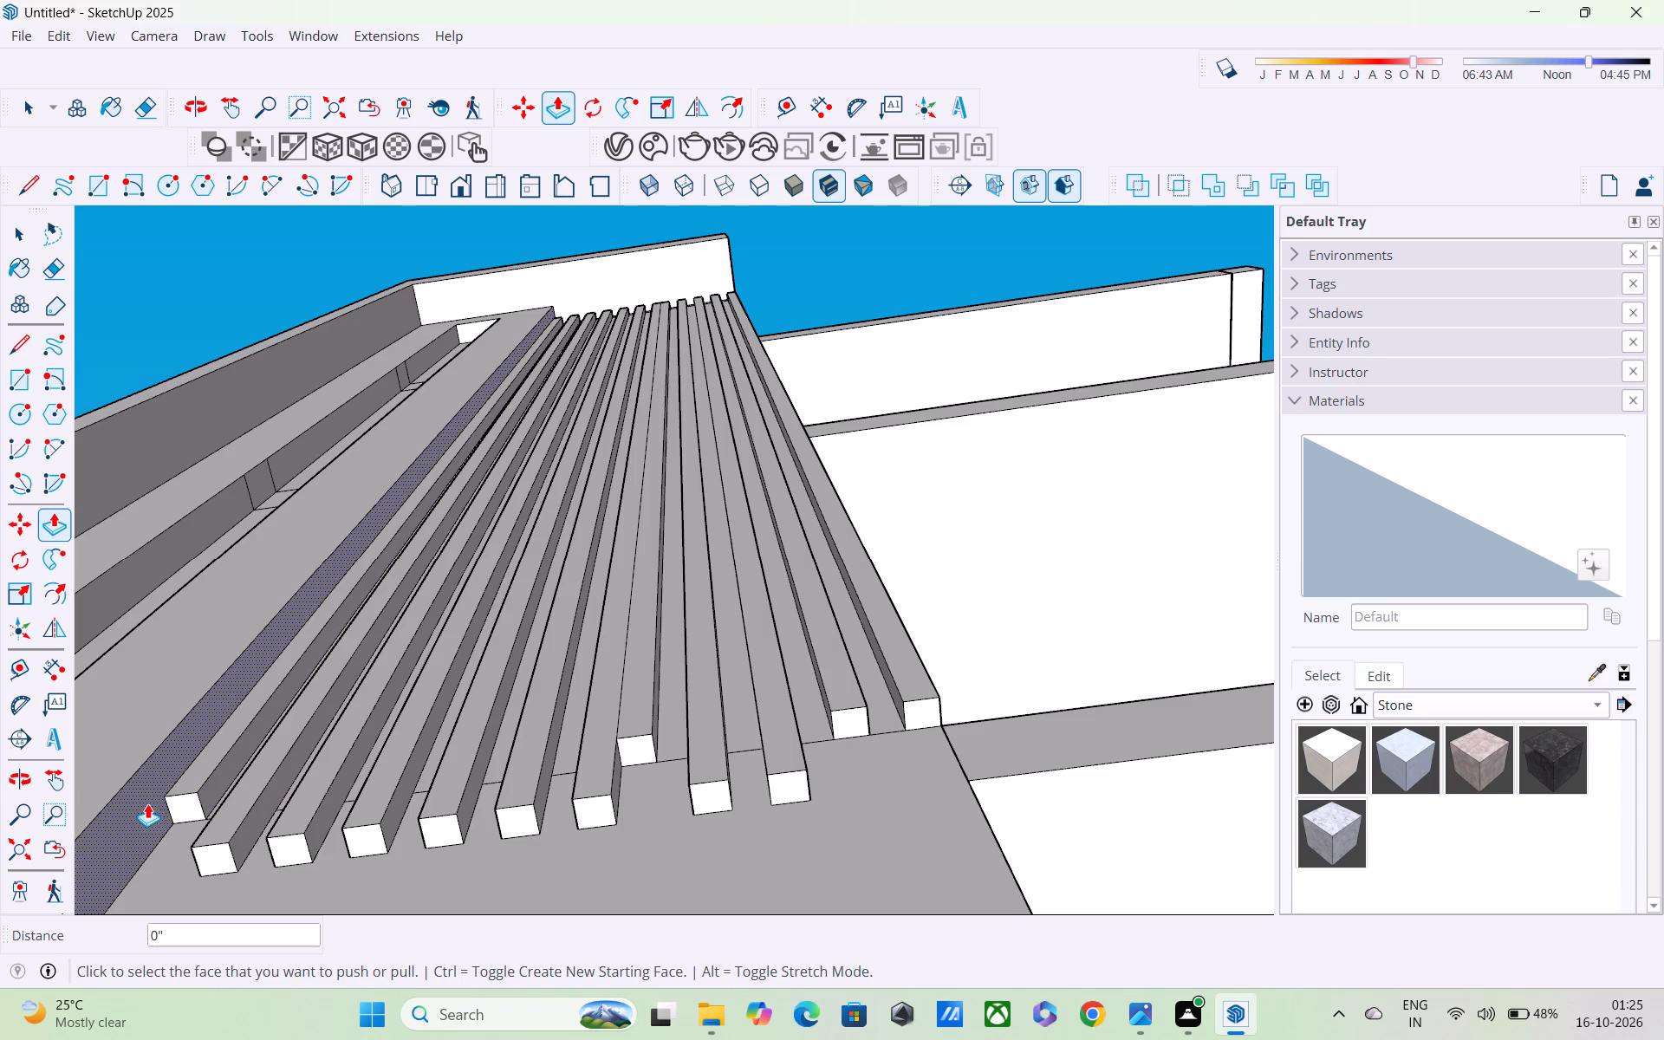
pyautogui.doubleClick(176, 804)
# Push/Pull the extra raised strip adjoining the lengthened fins back inward by 3".
pyautogui.scroll(-2, 182, 804)
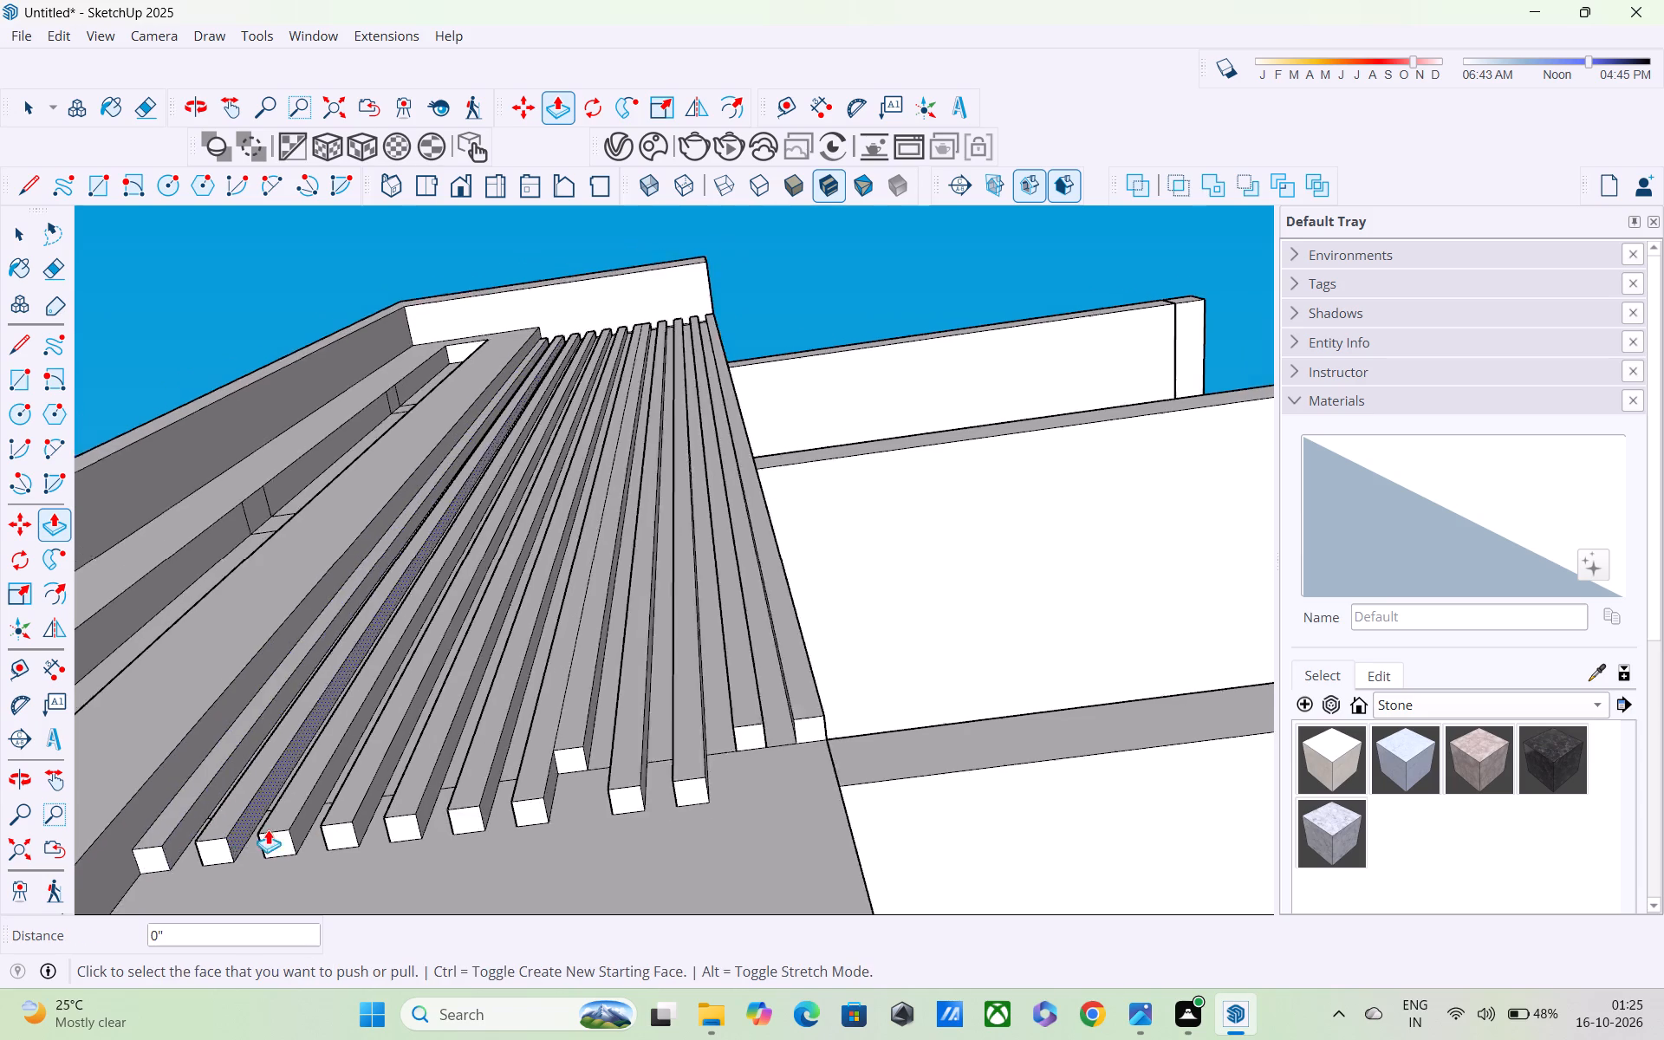
pyautogui.moveTo(285, 832); pyautogui.dragTo(615, 929, button='middle')
pyautogui.scroll(1, 615, 929)
pyautogui.scroll(-5, 607, 889)
pyautogui.scroll(-7, 598, 784)
pyautogui.moveTo(599, 734); pyautogui.dragTo(341, 953, button='middle')
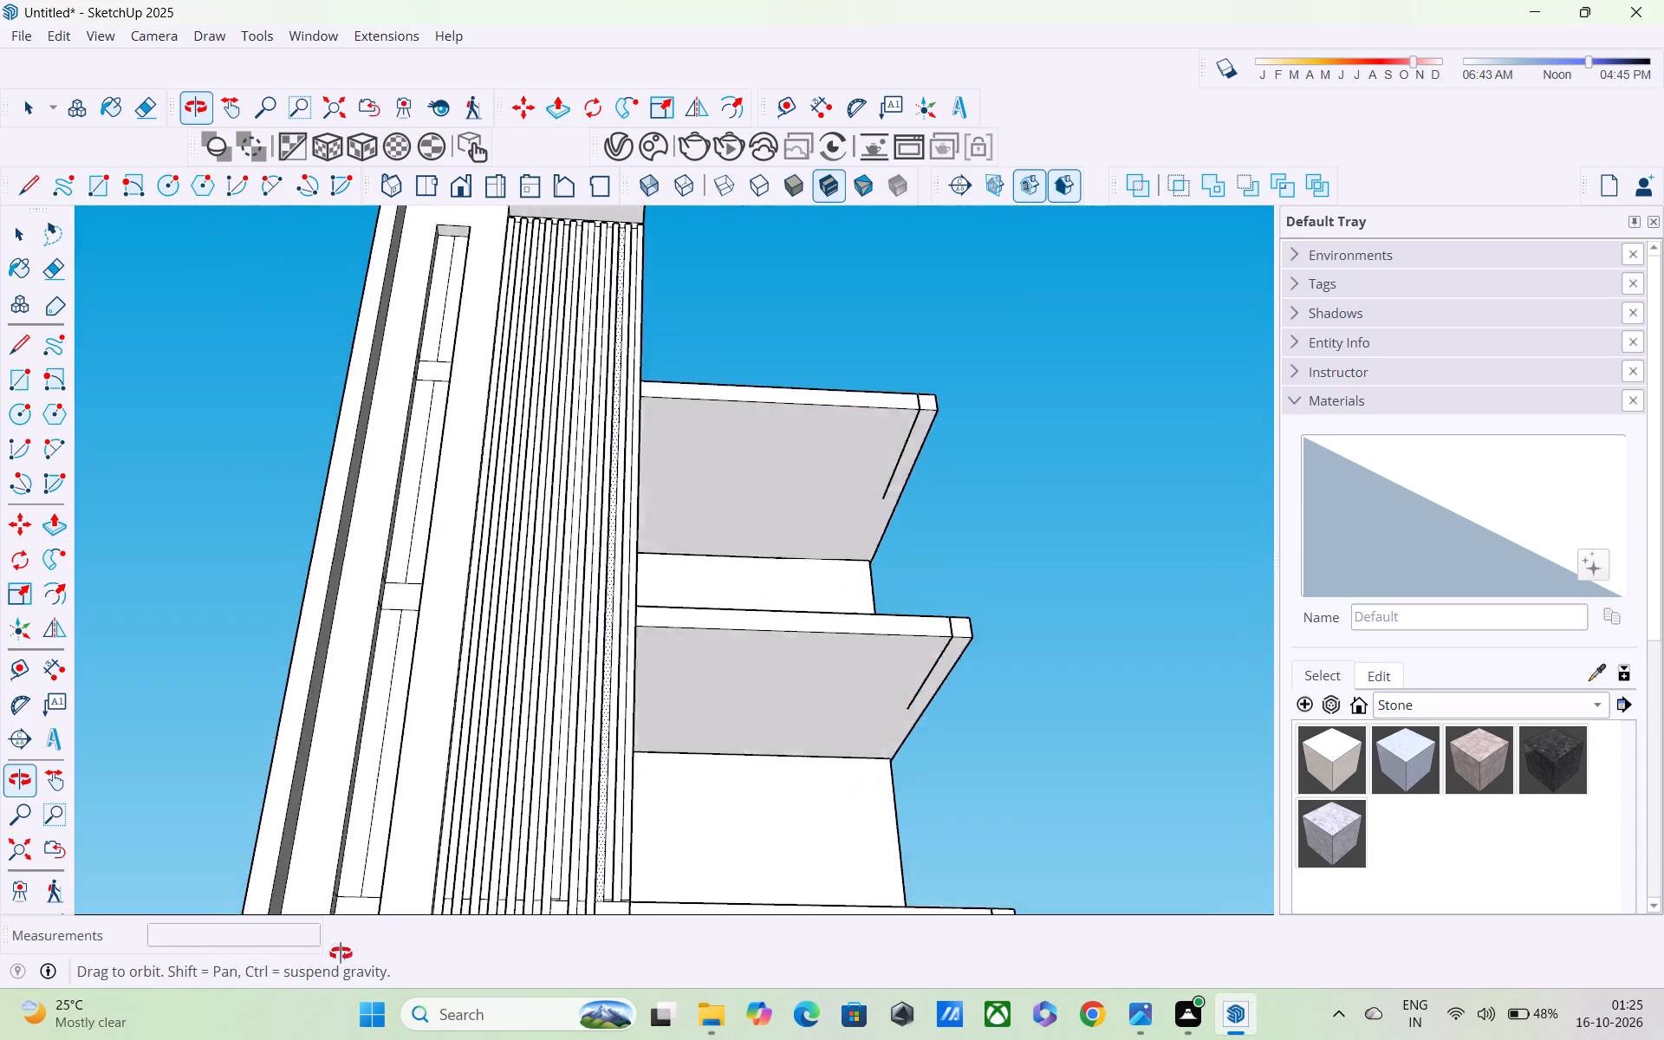
pyautogui.moveTo(341, 953); pyautogui.dragTo(286, 951, button='middle')
pyautogui.scroll(7, 505, 753)
pyautogui.scroll(-4, 527, 723)
pyautogui.scroll(4, 594, 763)
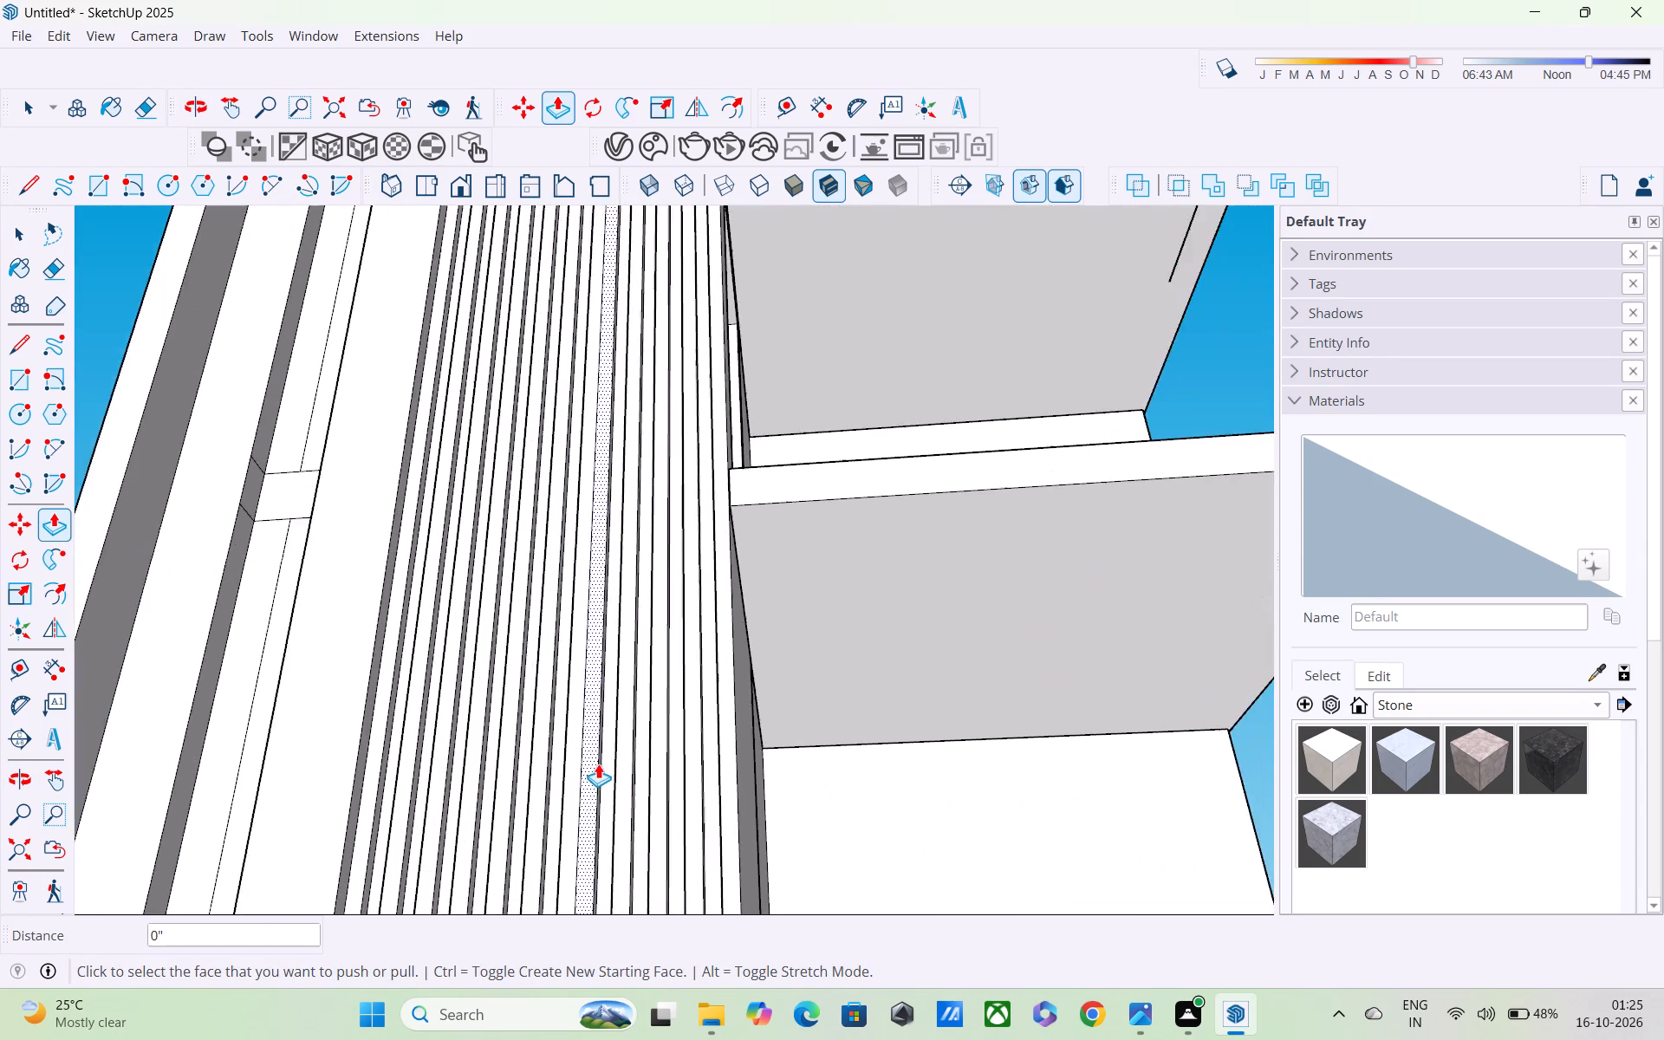
pyautogui.scroll(5, 598, 764)
pyautogui.click(590, 726)
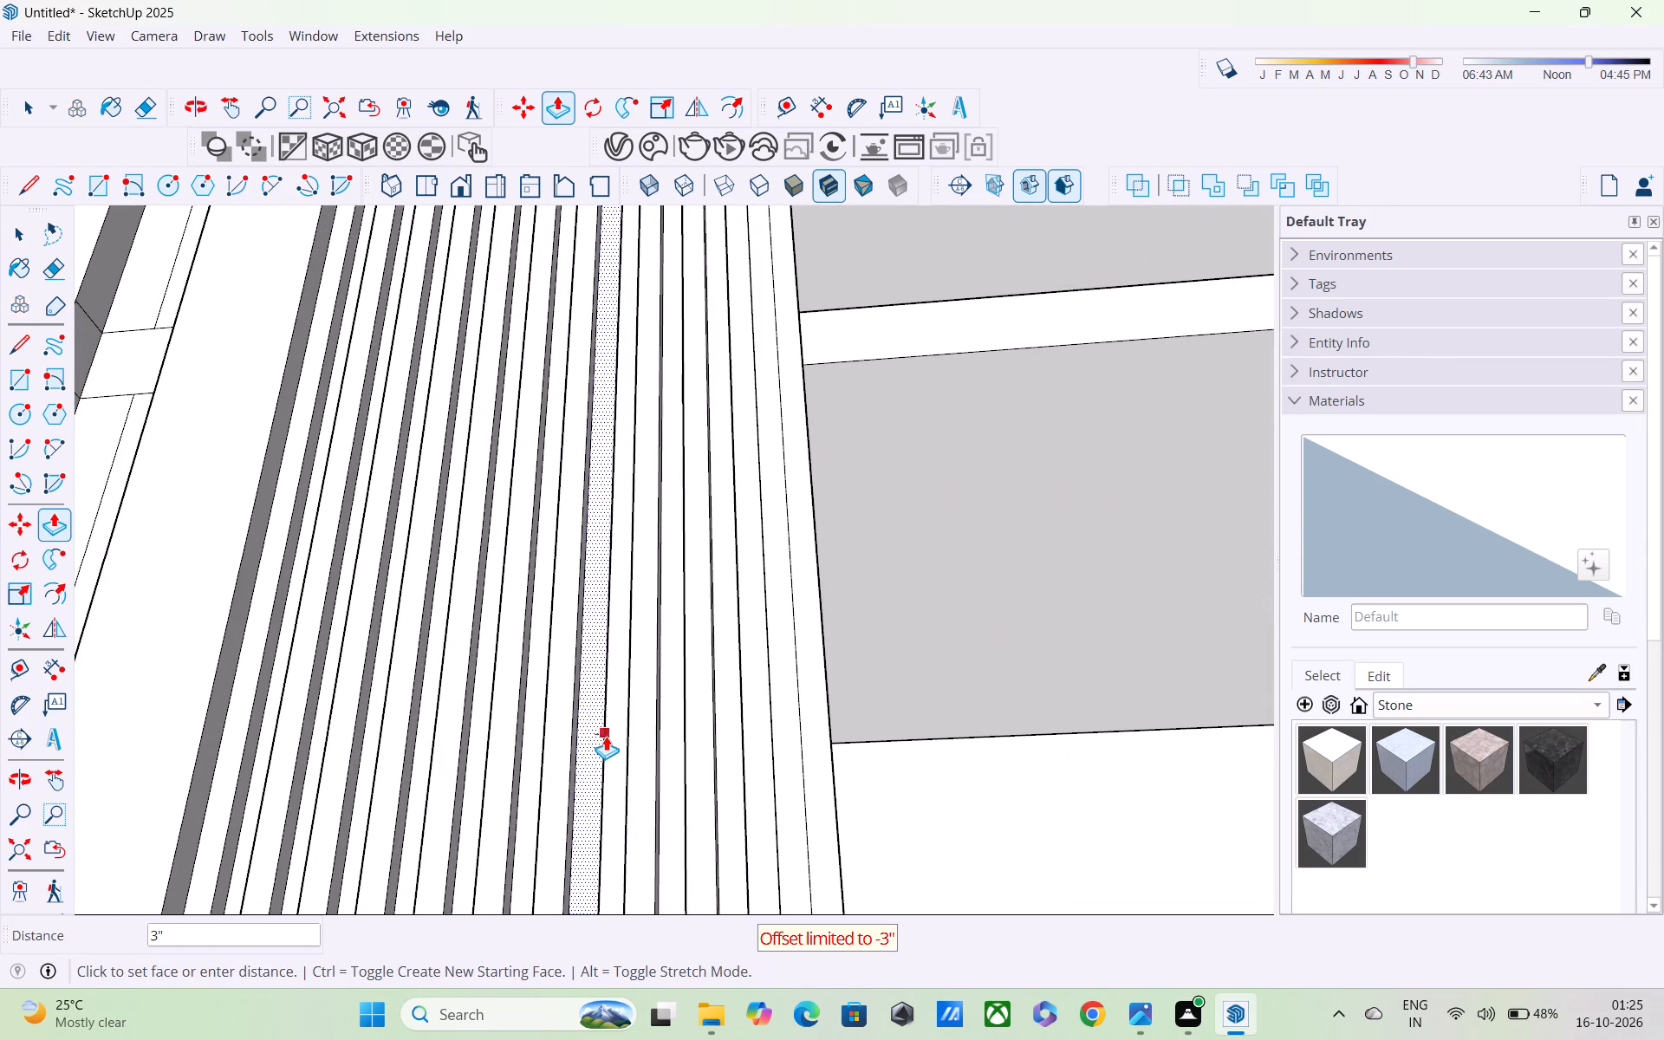
pyautogui.click(610, 738)
# Examine the staggered fin ends and the projecting slabs beside the tower from several angles.
pyautogui.scroll(-11, 611, 738)
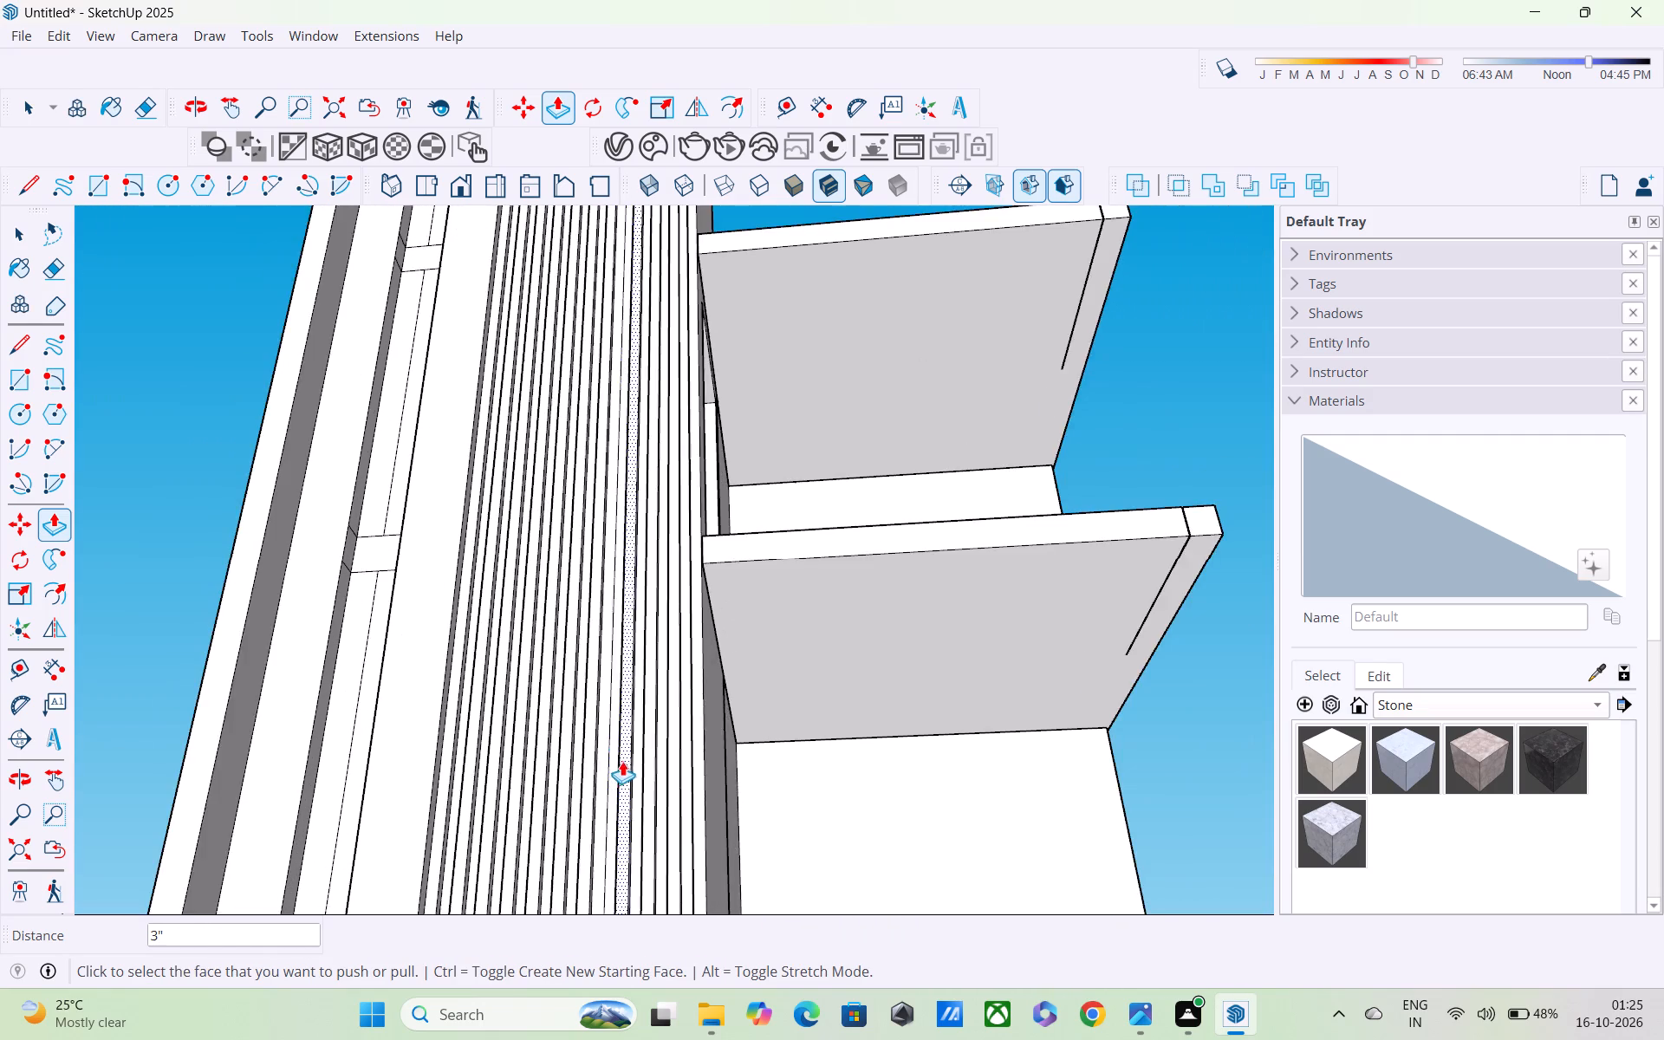
pyautogui.scroll(-9, 622, 761)
pyautogui.moveTo(626, 759); pyautogui.dragTo(709, 936, button='middle')
pyautogui.scroll(-5, 697, 855)
pyautogui.moveTo(688, 835); pyautogui.dragTo(666, 805, button='middle')
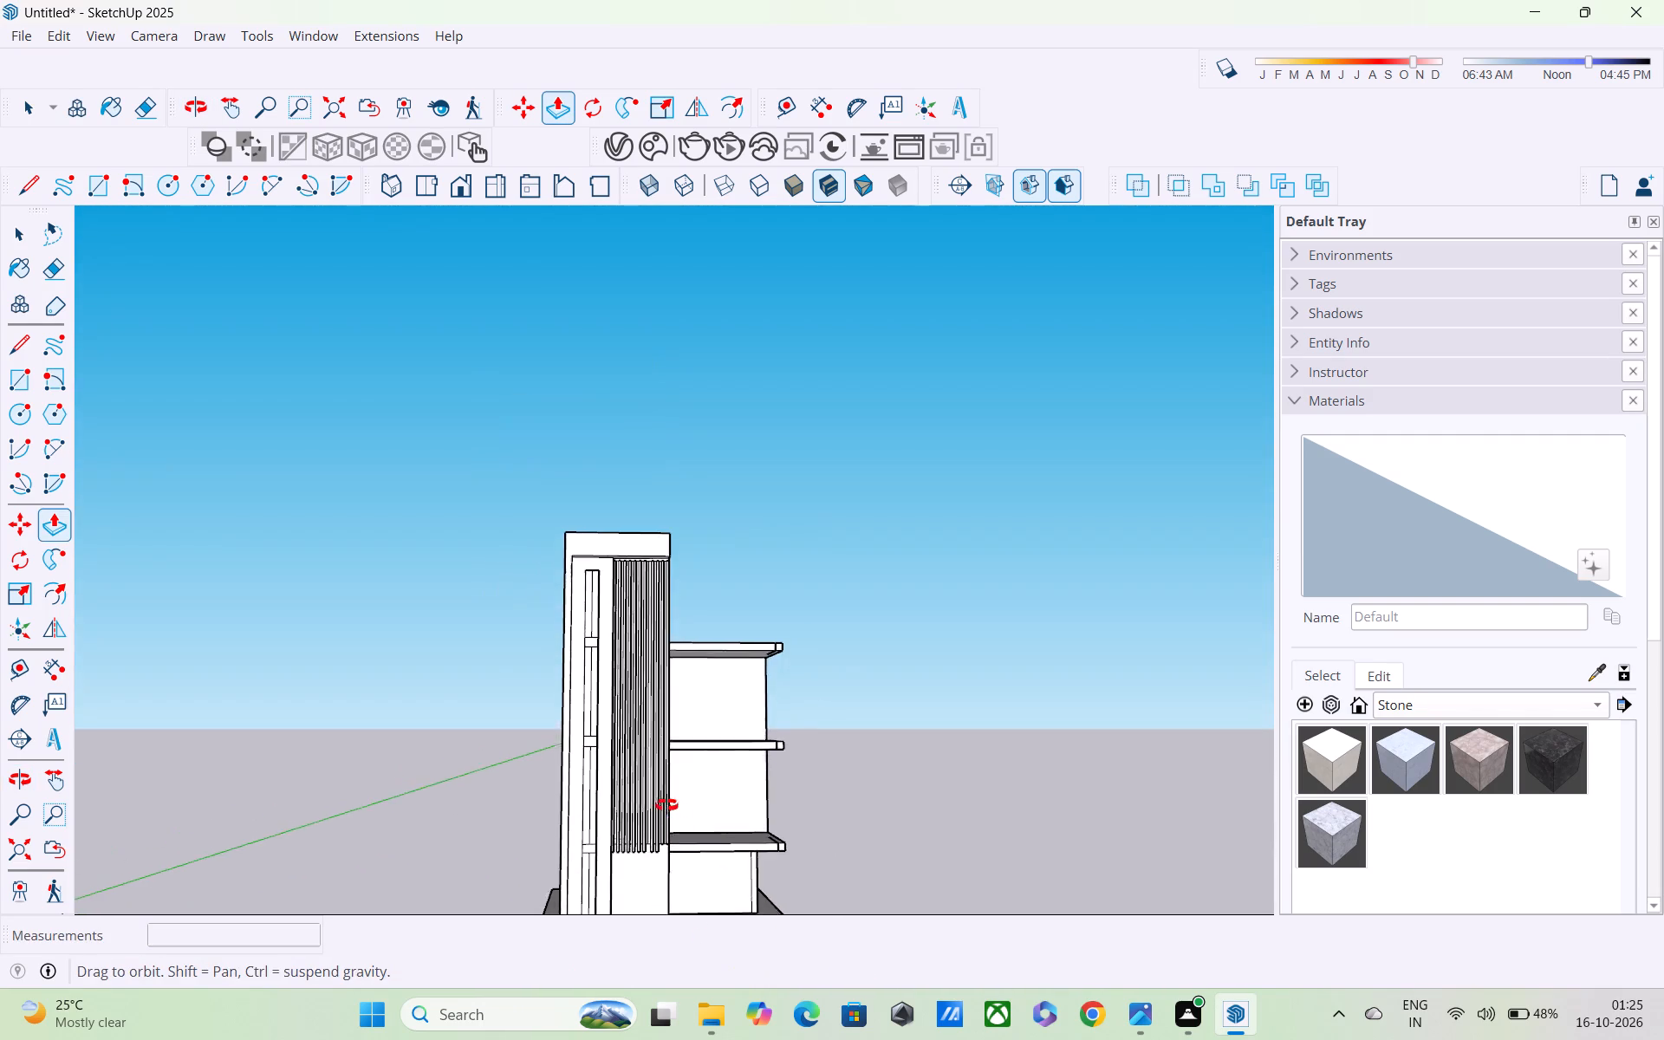
pyautogui.moveTo(666, 805); pyautogui.dragTo(611, 741, button='middle')
pyautogui.scroll(12, 657, 811)
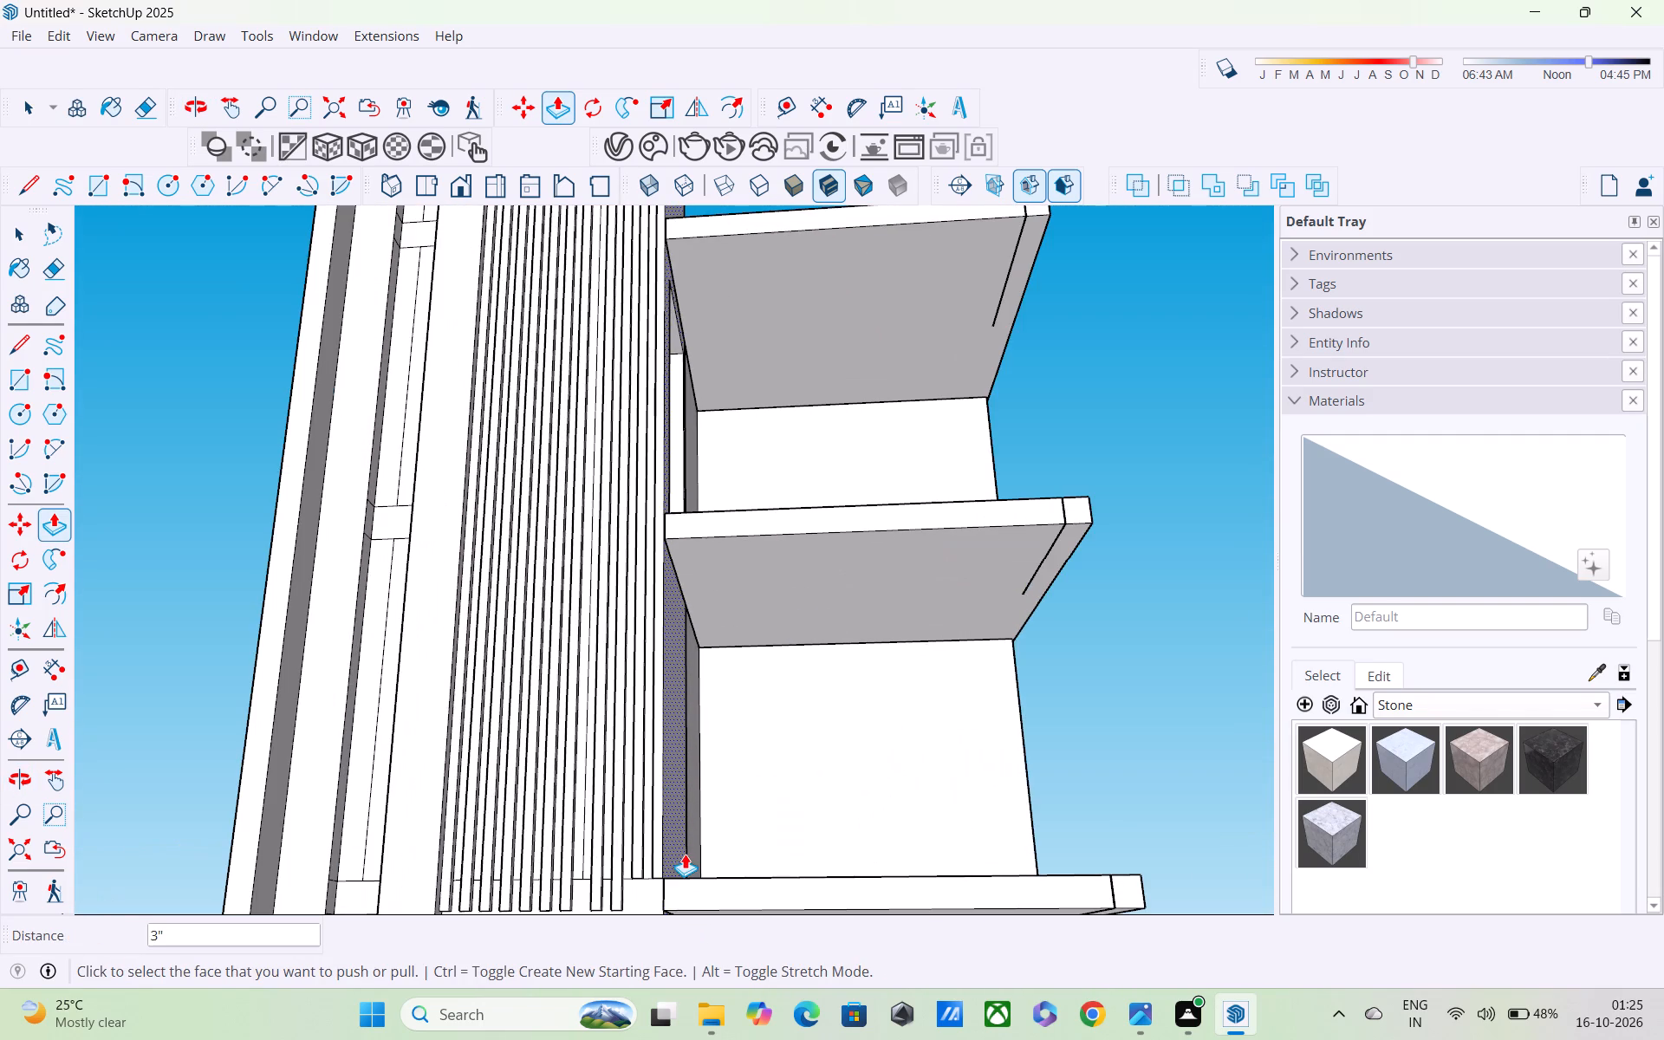
pyautogui.scroll(3, 662, 861)
pyautogui.keyDown('shift'); pyautogui.moveTo(646, 860); pyautogui.dragTo(665, 725, button='middle'); pyautogui.keyUp('shift')
pyautogui.keyDown('shift'); pyautogui.scroll(4, 657, 752); pyautogui.keyUp('shift')
pyautogui.moveTo(649, 764); pyautogui.dragTo(644, 726, button='middle')
pyautogui.scroll(-6, 657, 757)
pyautogui.moveTo(900, 796); pyautogui.dragTo(897, 796, button='middle')
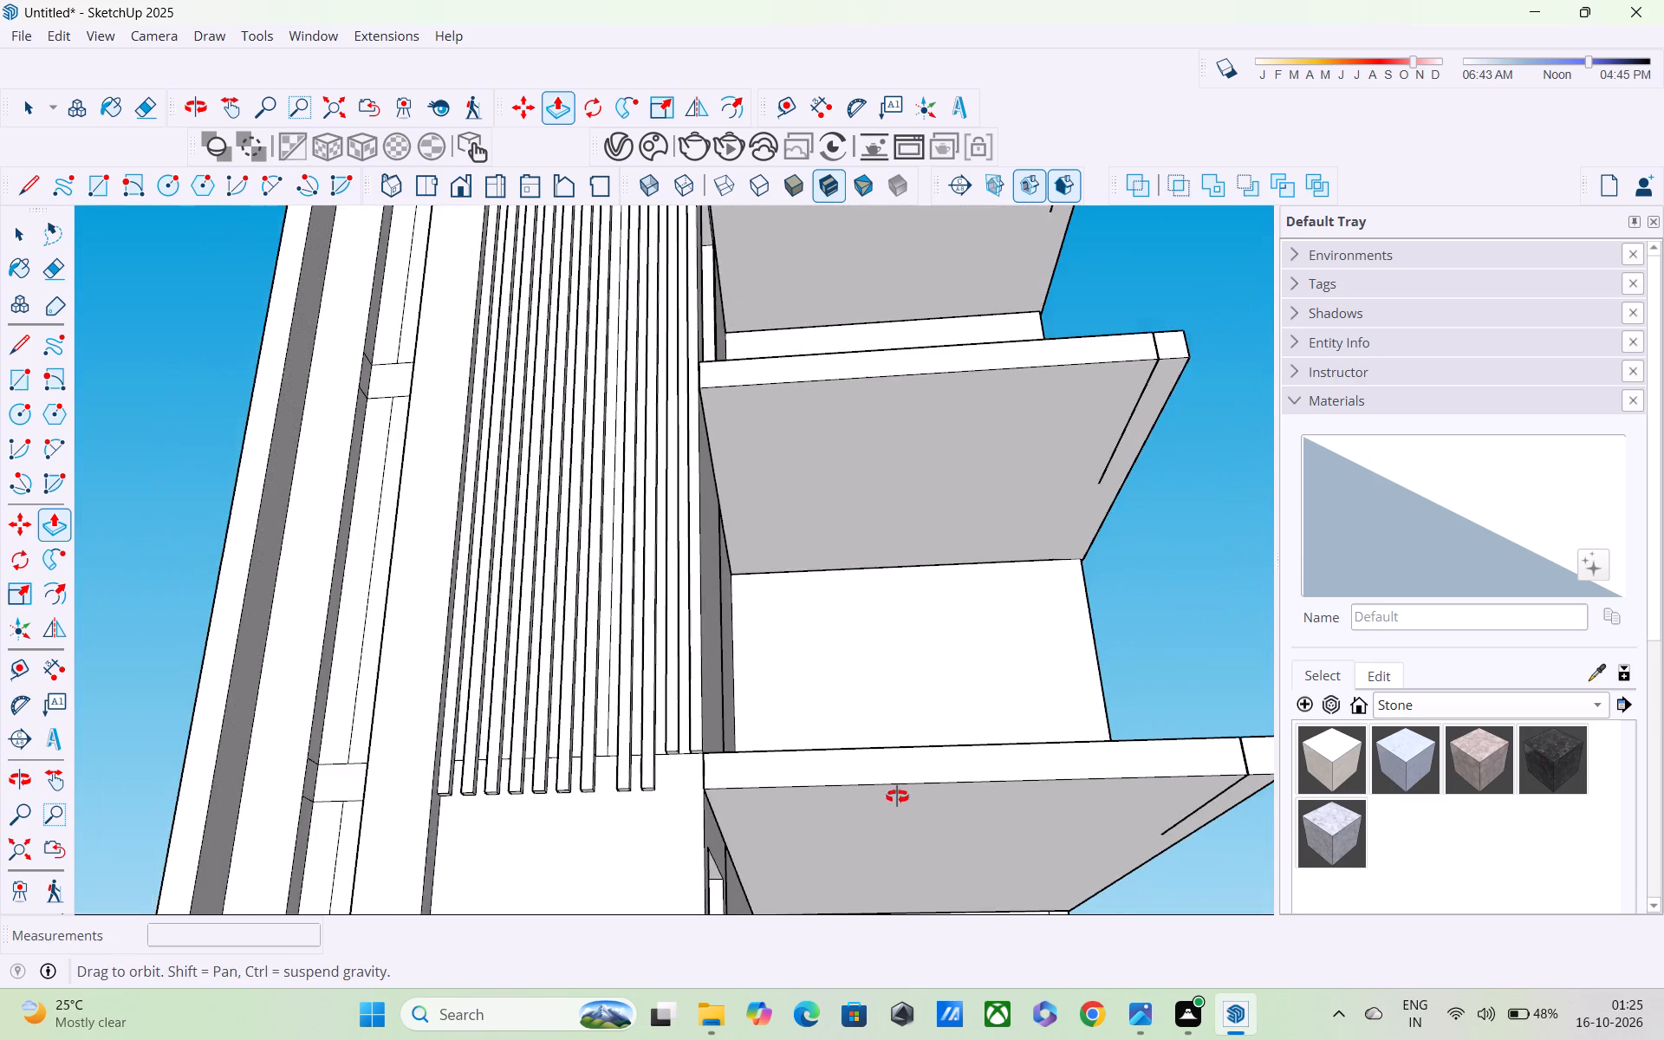
pyautogui.moveTo(897, 796); pyautogui.dragTo(549, 855, button='middle')
pyautogui.scroll(1, 549, 855)
pyautogui.scroll(-5, 580, 855)
pyautogui.scroll(-2, 809, 819)
pyautogui.moveTo(816, 819); pyautogui.dragTo(954, 842, button='middle')
pyautogui.scroll(3, 942, 848)
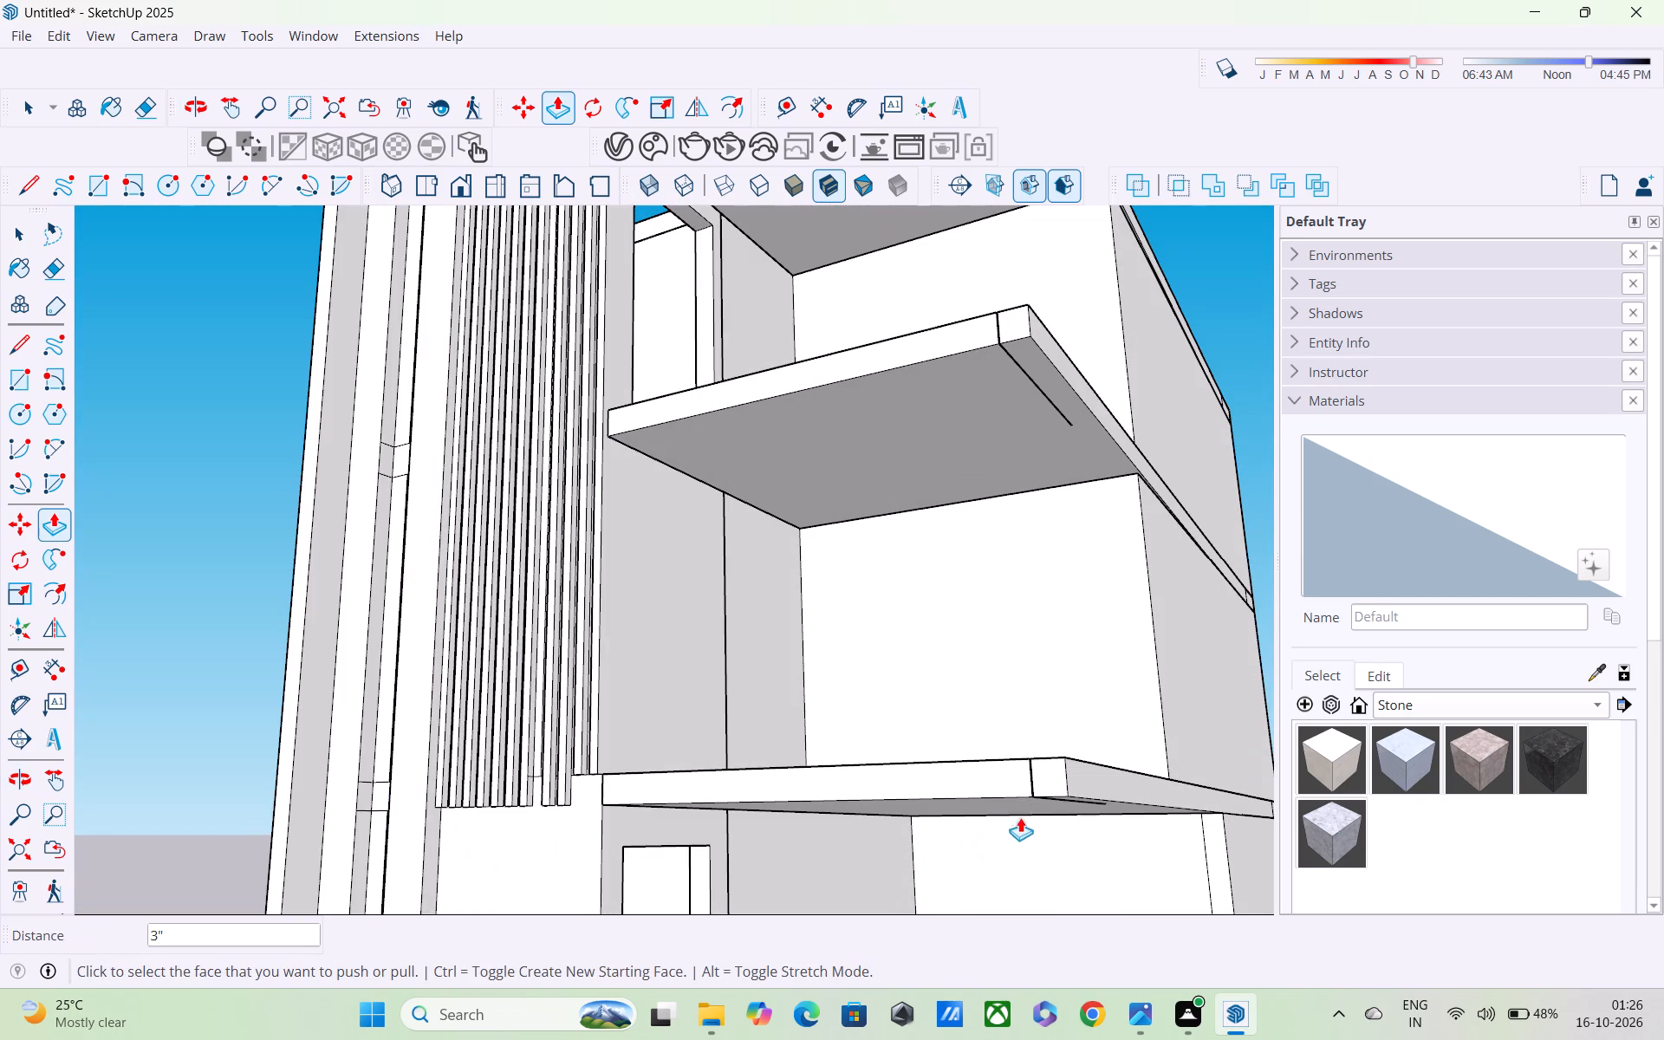
# Open the lower projecting slab for editing and Push/Pull its small front corner face outward by about 10 13/16".
pyautogui.press('space')
pyautogui.doubleClick(1043, 771)
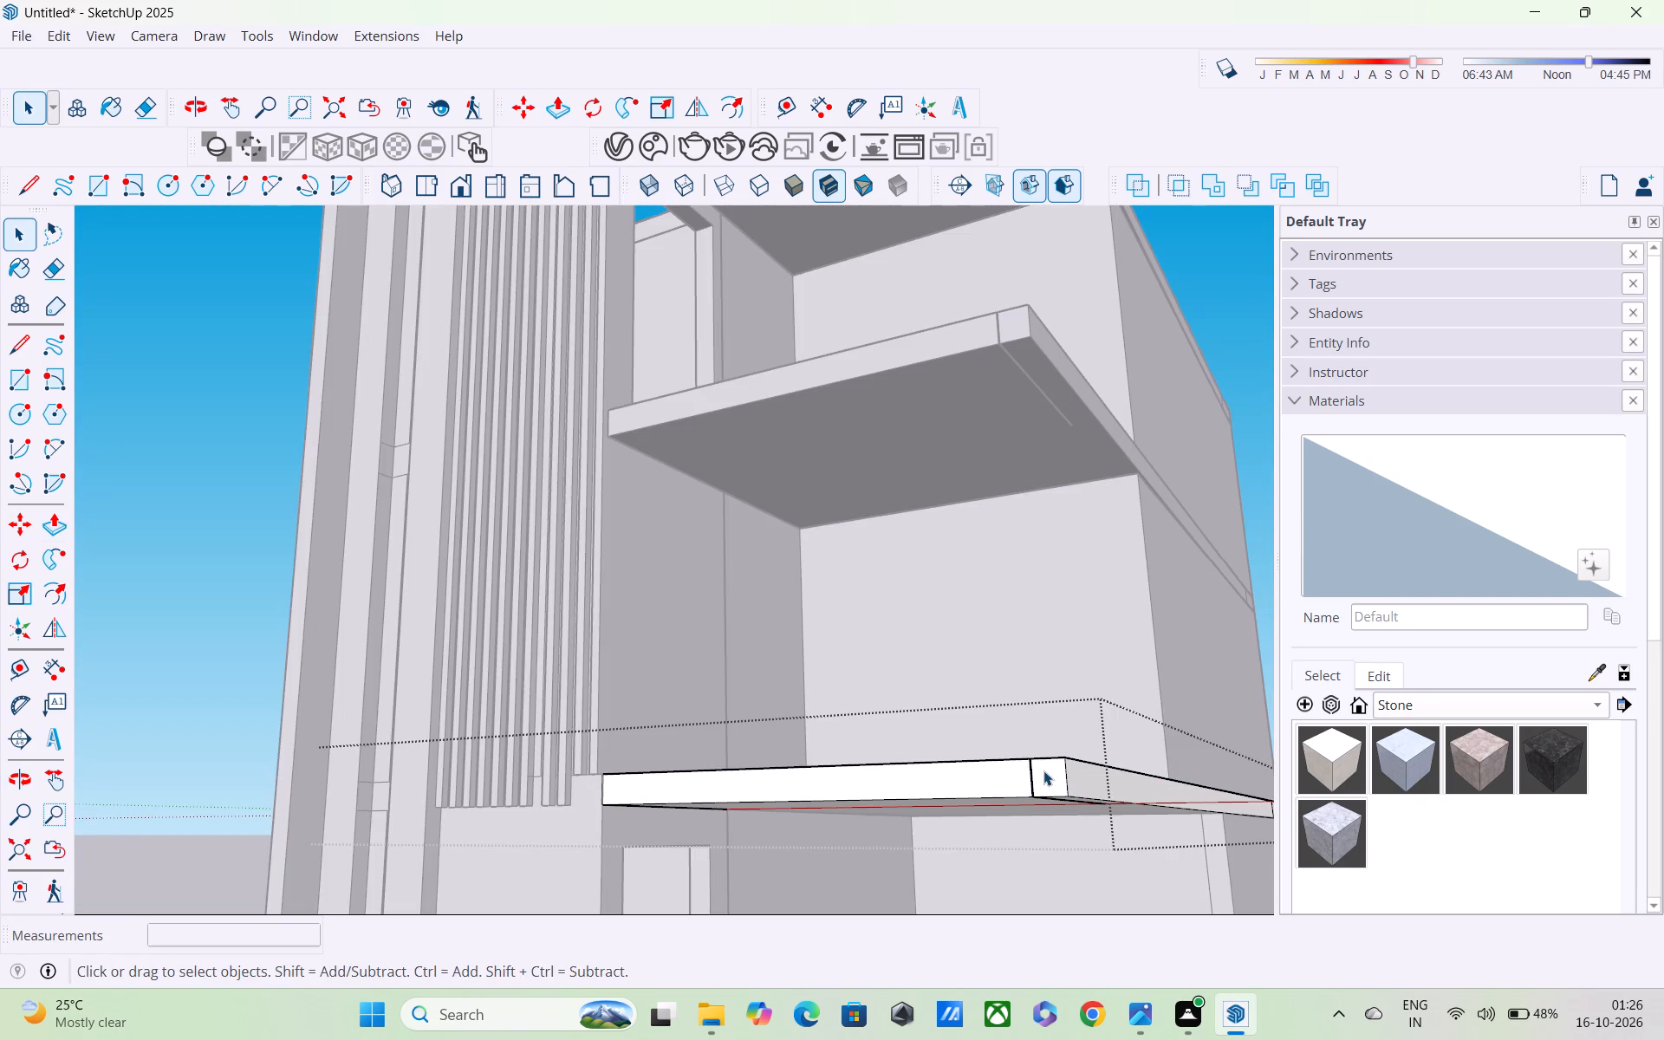
pyautogui.press('p')
pyautogui.click(1048, 773)
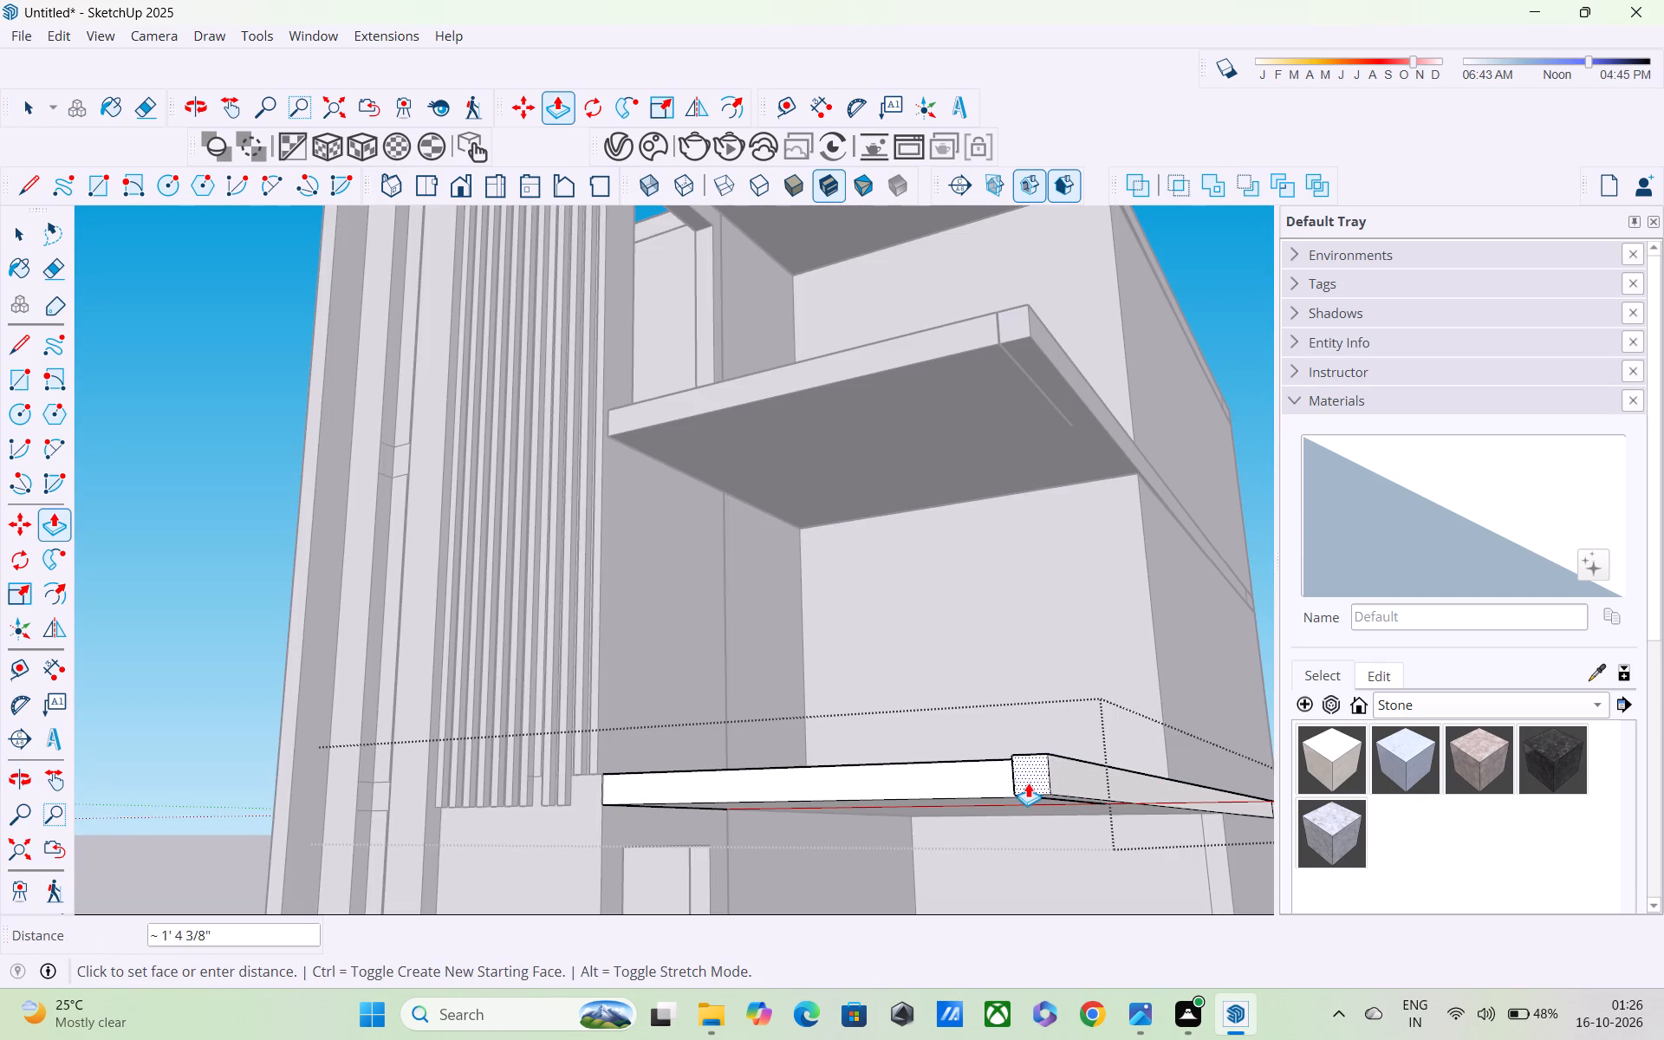
pyautogui.moveTo(1028, 783); pyautogui.dragTo(1276, 838, button='middle')
pyautogui.moveTo(1153, 842); pyautogui.dragTo(1561, 735, button='middle')
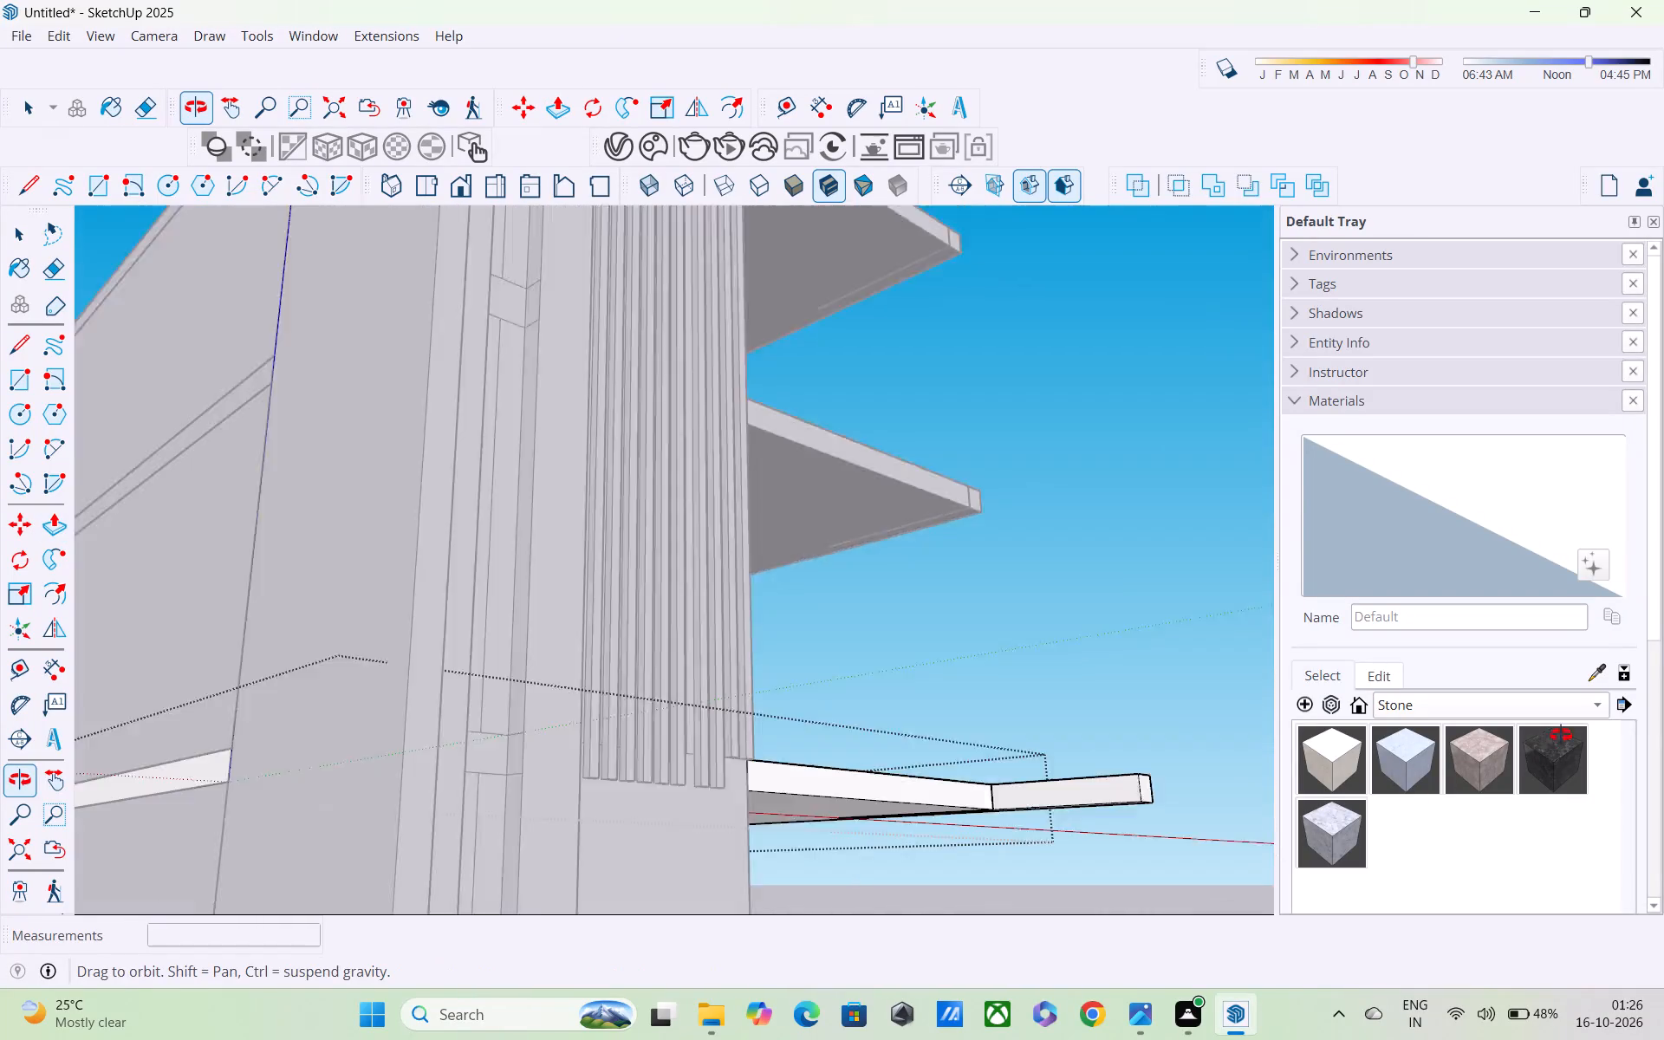
pyautogui.moveTo(1561, 735); pyautogui.dragTo(1563, 733, button='middle')
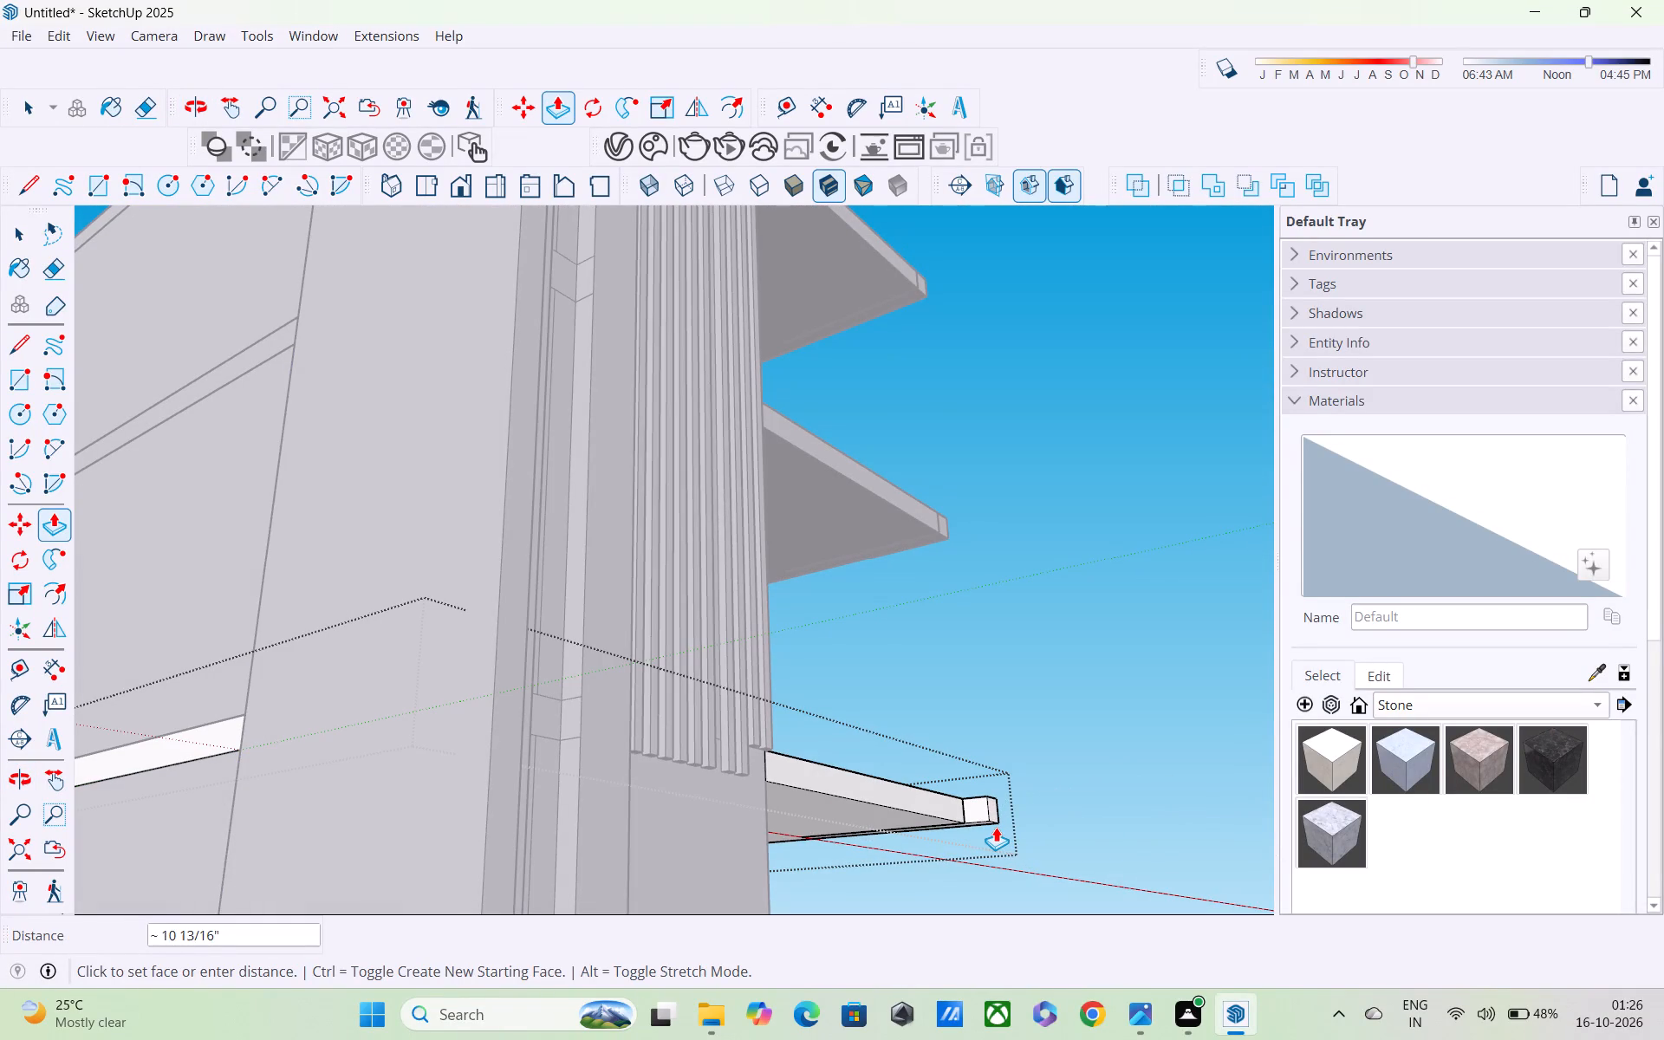
pyautogui.click(996, 827)
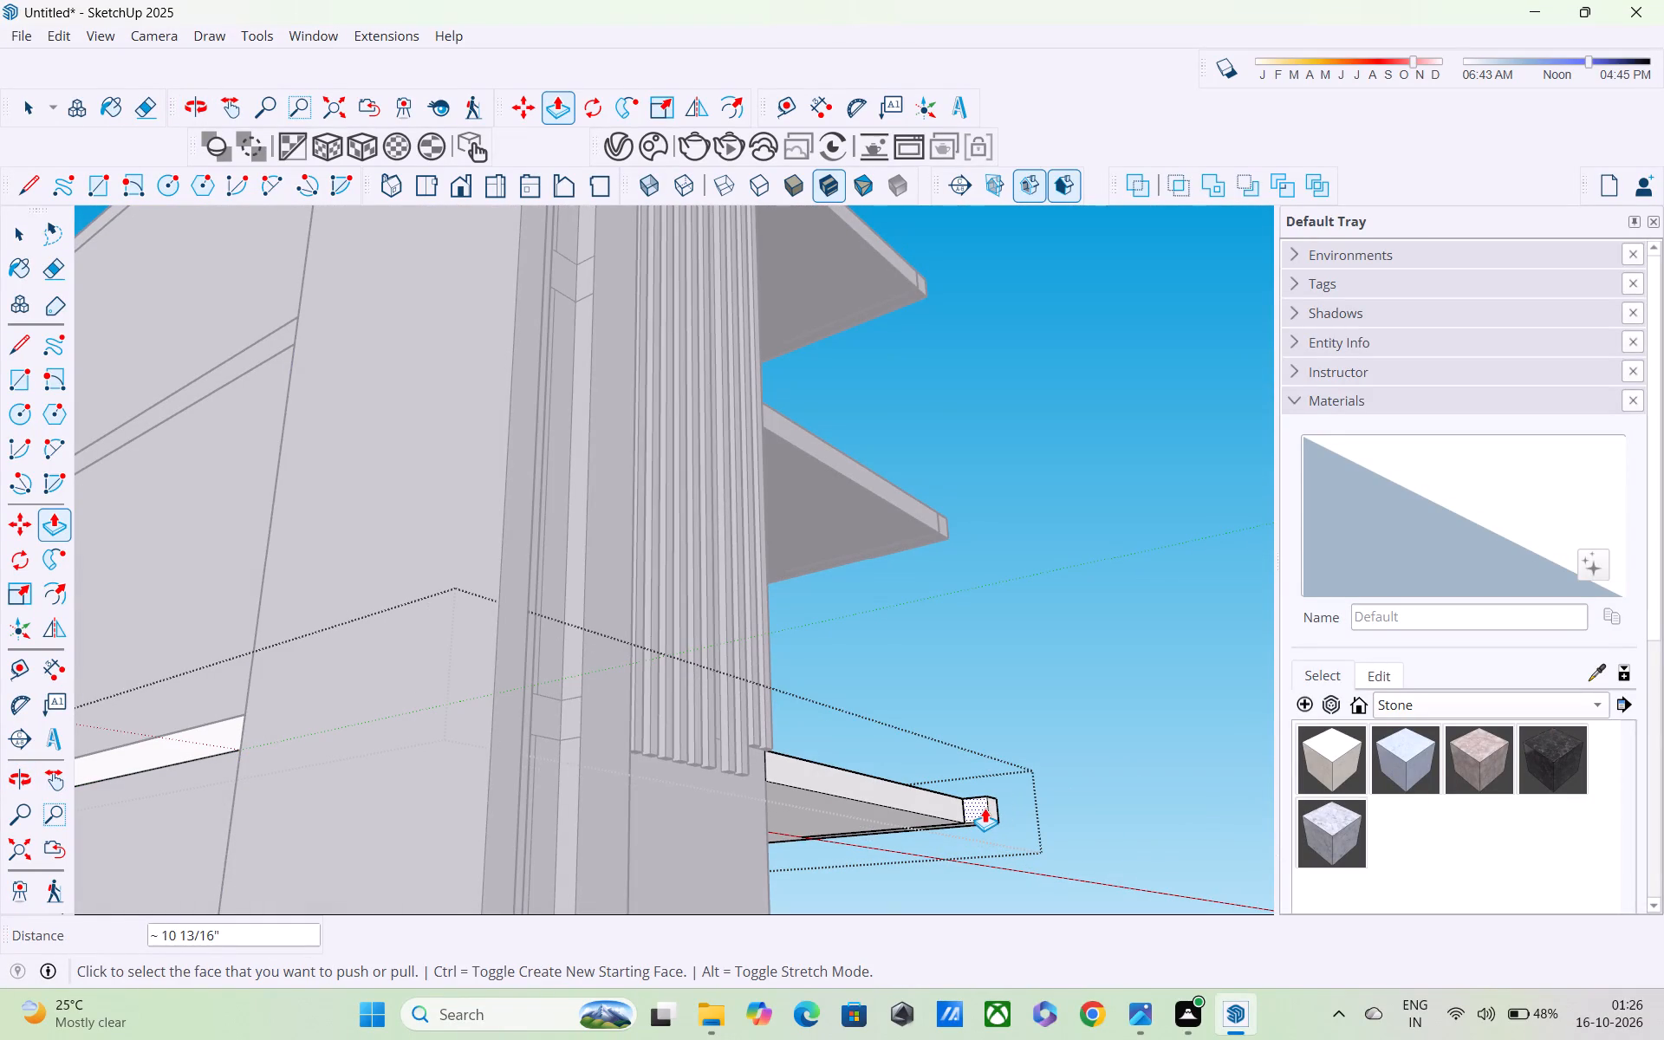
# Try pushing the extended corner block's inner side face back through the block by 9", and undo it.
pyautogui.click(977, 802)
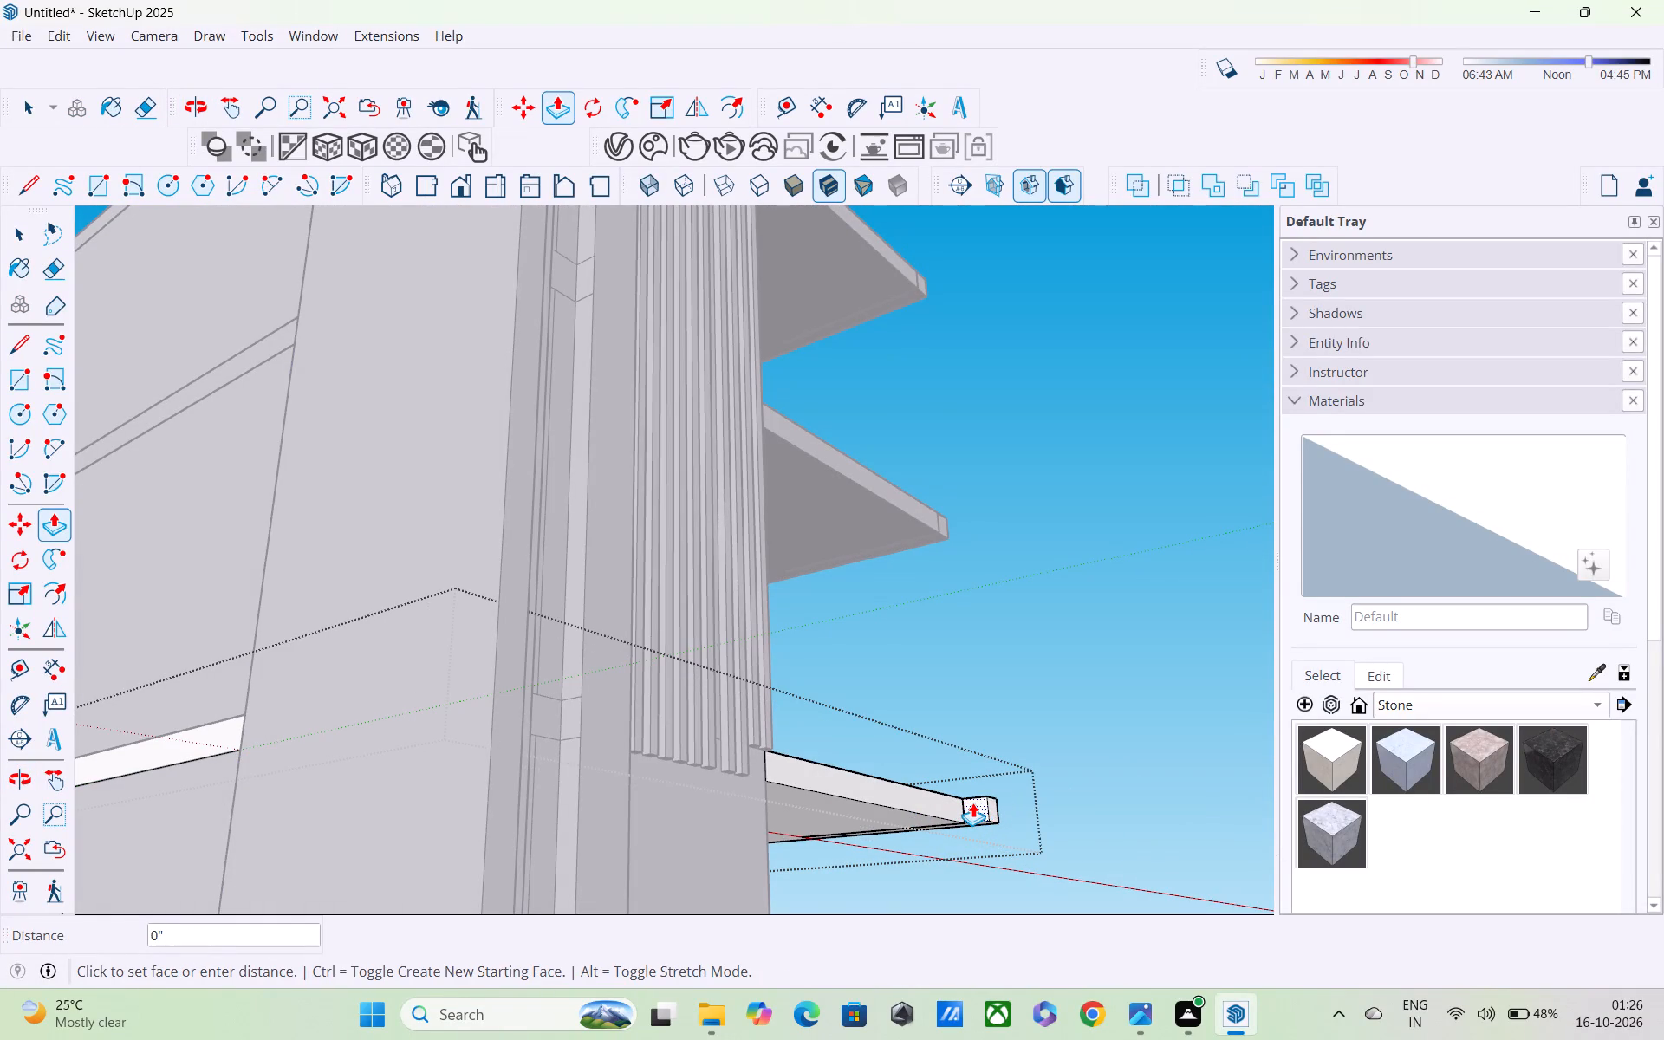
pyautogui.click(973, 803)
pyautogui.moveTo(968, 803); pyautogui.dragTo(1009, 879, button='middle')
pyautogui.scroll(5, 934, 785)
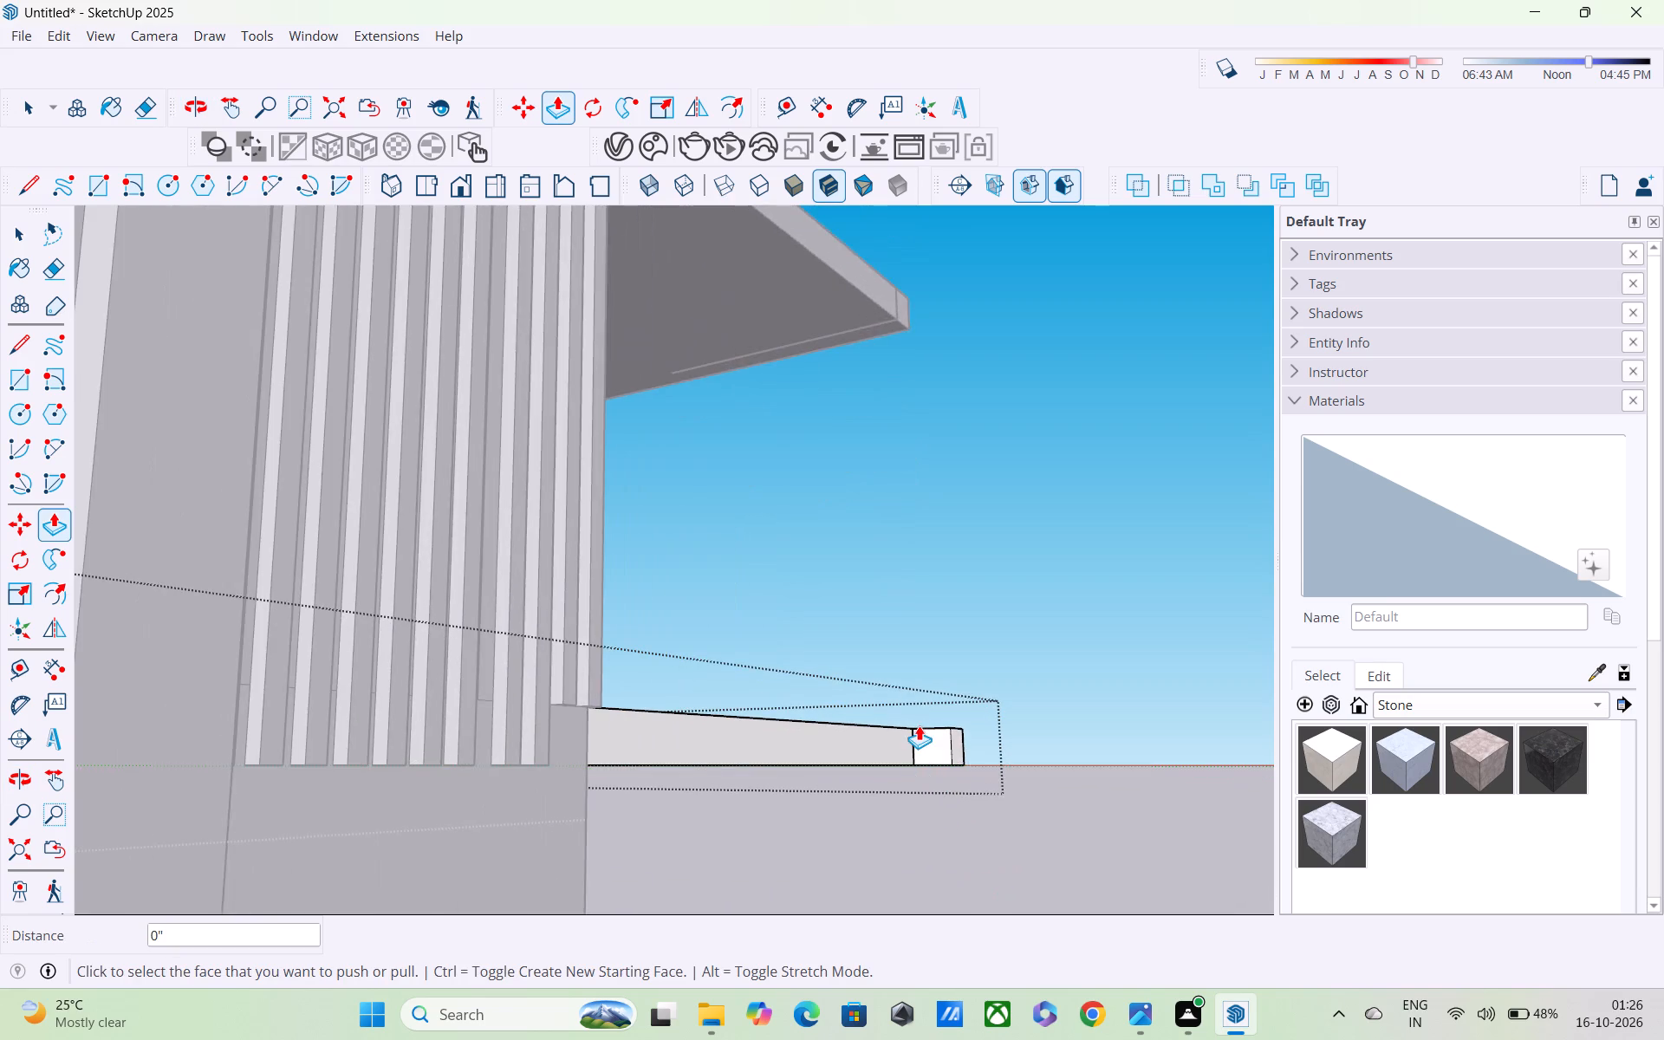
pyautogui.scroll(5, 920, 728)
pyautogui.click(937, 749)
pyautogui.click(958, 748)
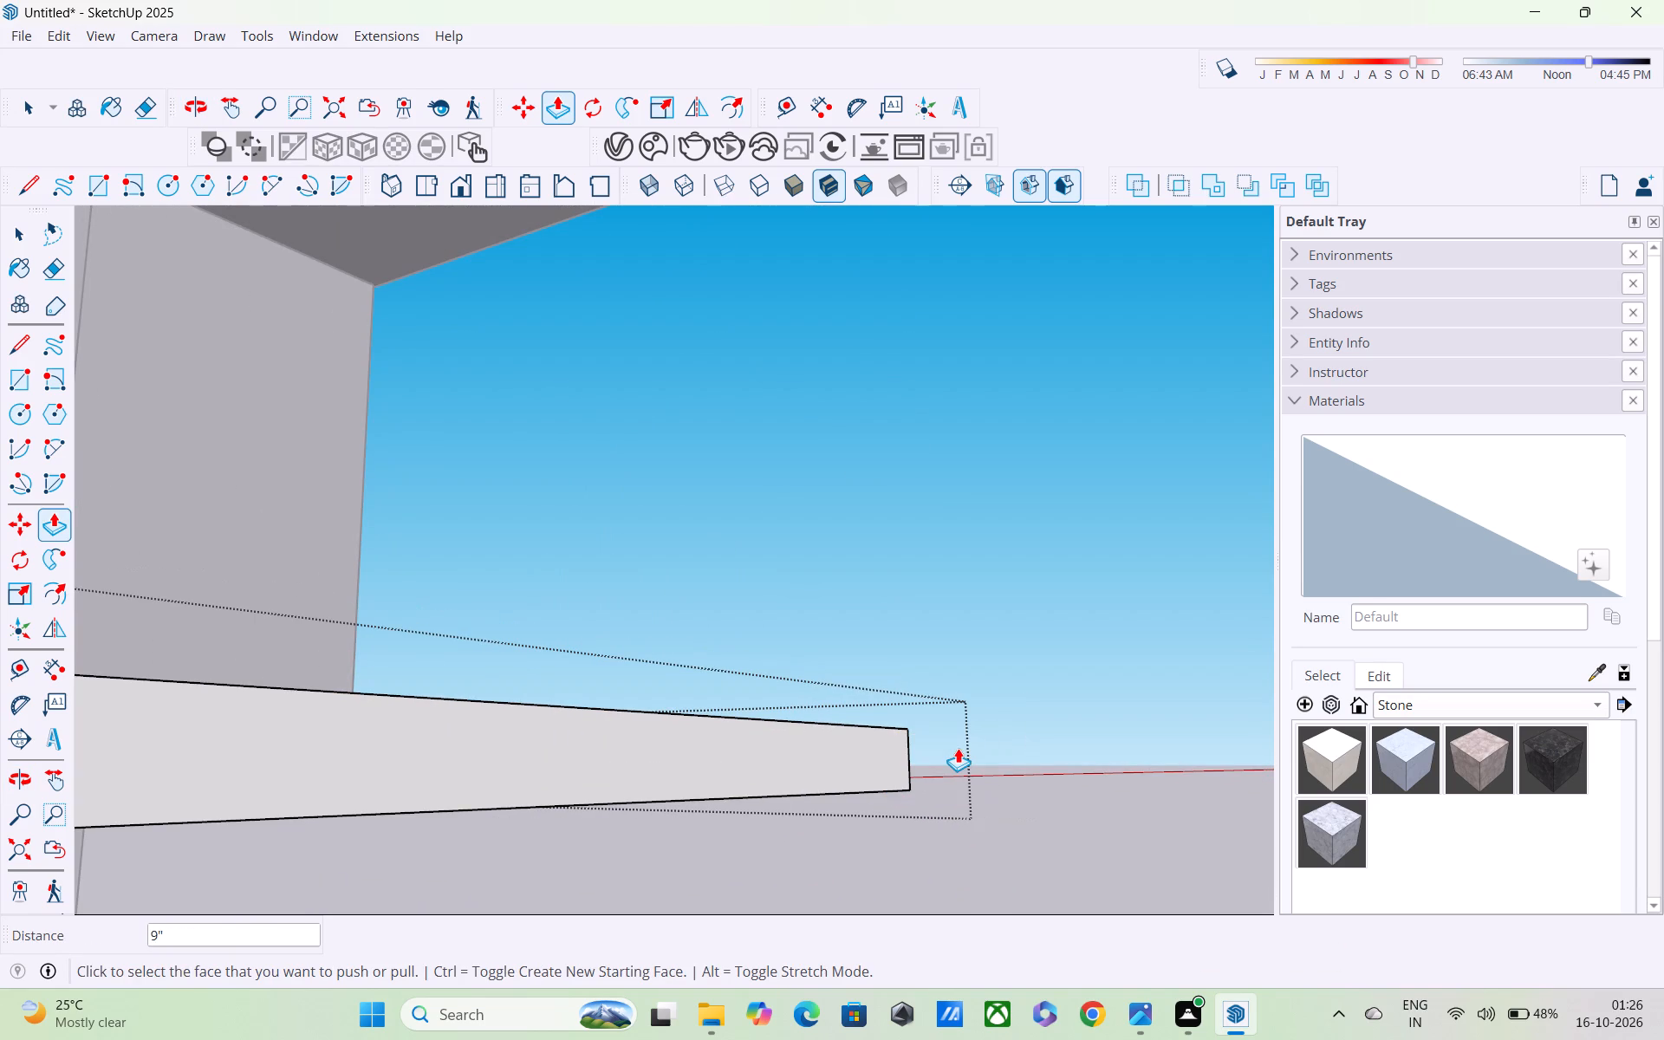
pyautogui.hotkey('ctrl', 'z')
# Draw a vertical line along the inner corner where the extended block meets the slab's front face.
pyautogui.click(946, 762)
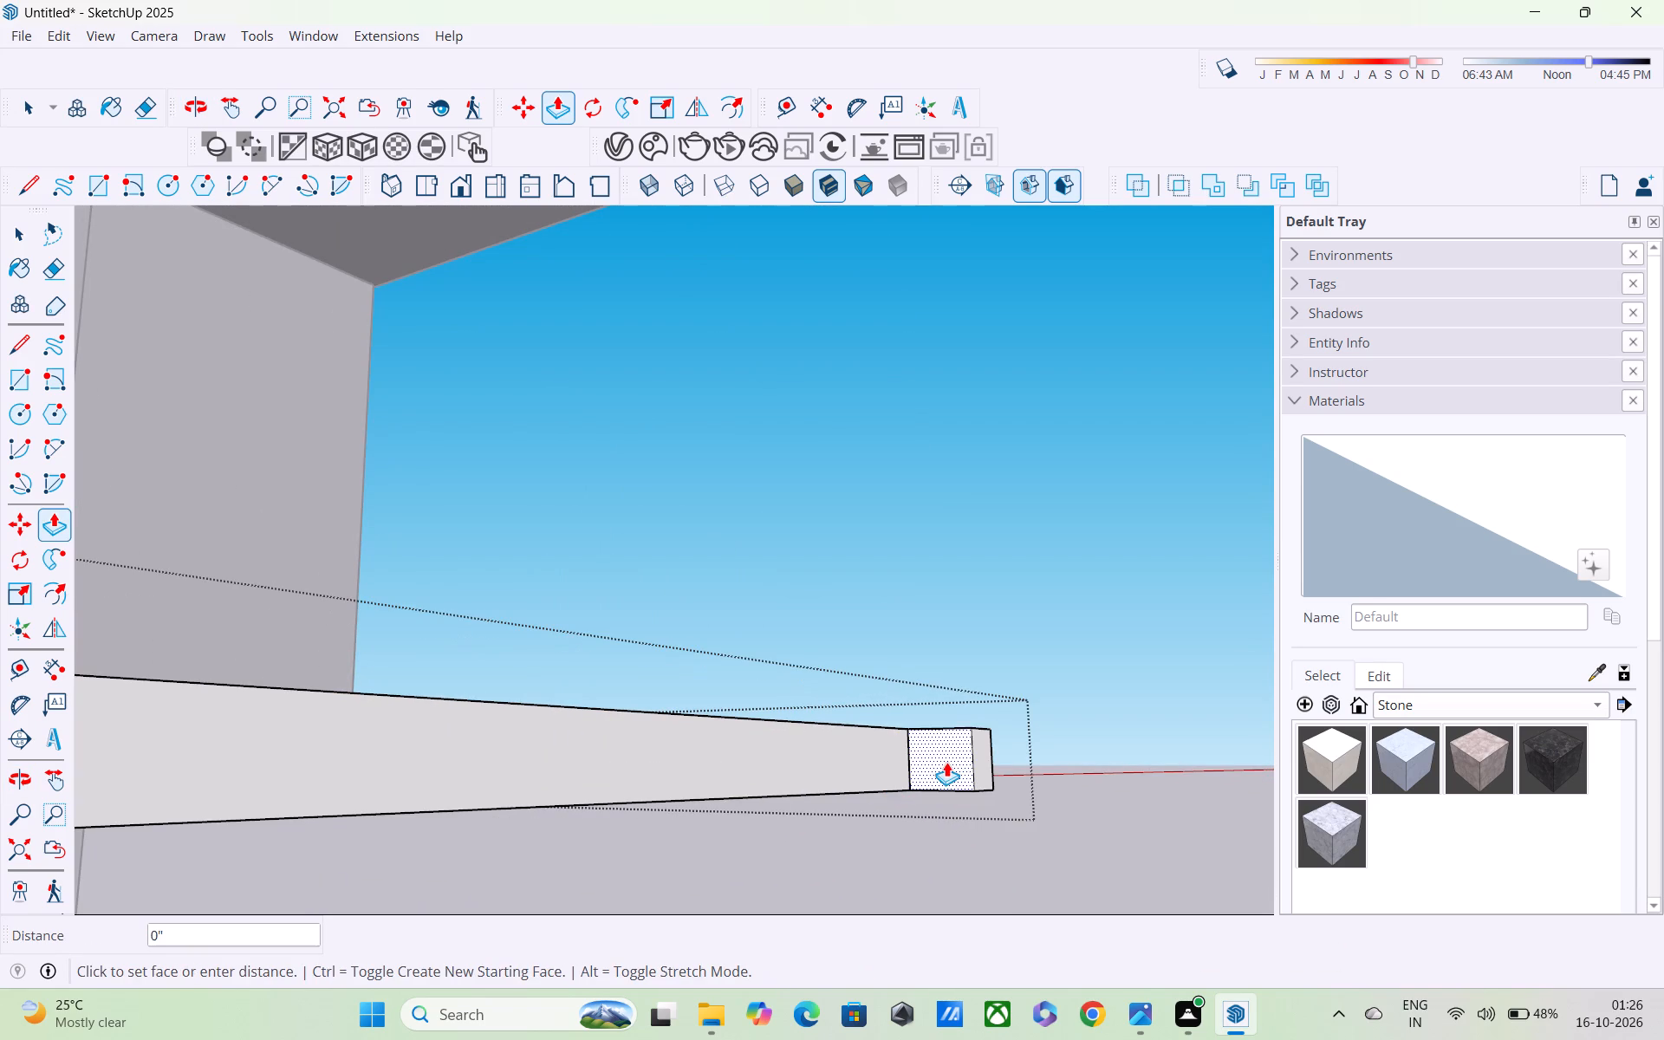
pyautogui.moveTo(948, 748); pyautogui.dragTo(681, 866, button='middle')
pyautogui.scroll(4, 717, 871)
pyautogui.scroll(4, 830, 827)
pyautogui.press('space')
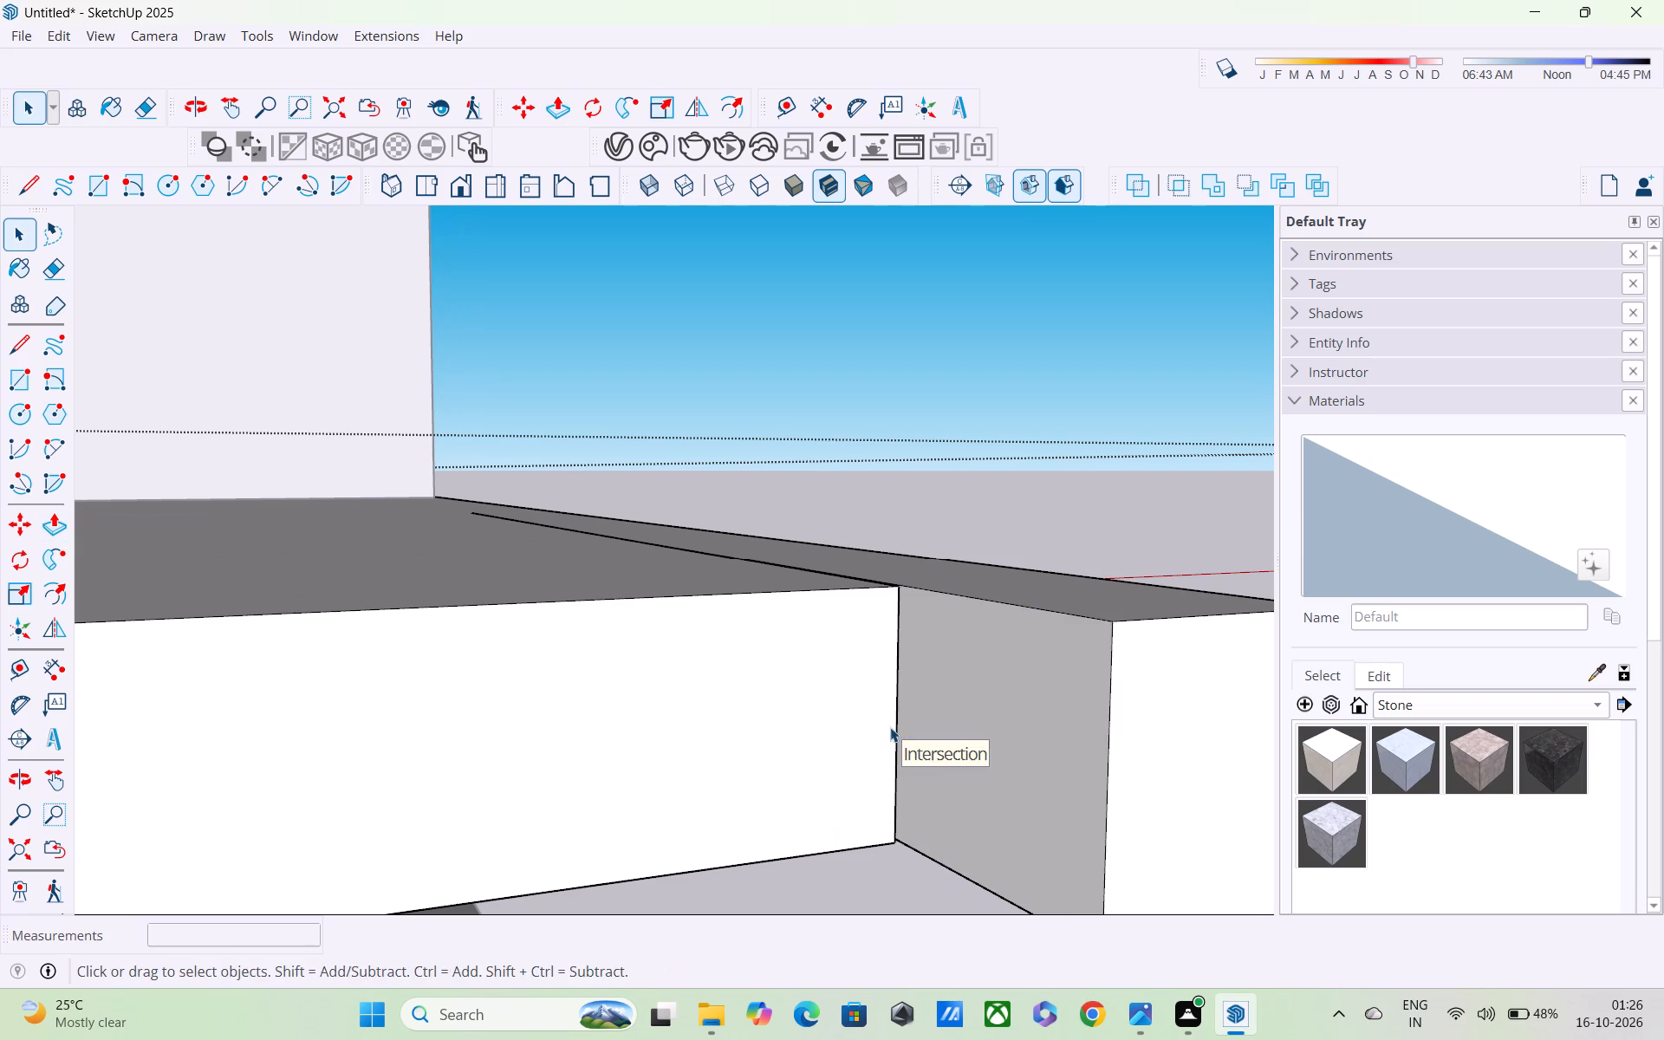
pyautogui.press('l')
pyautogui.click(896, 594)
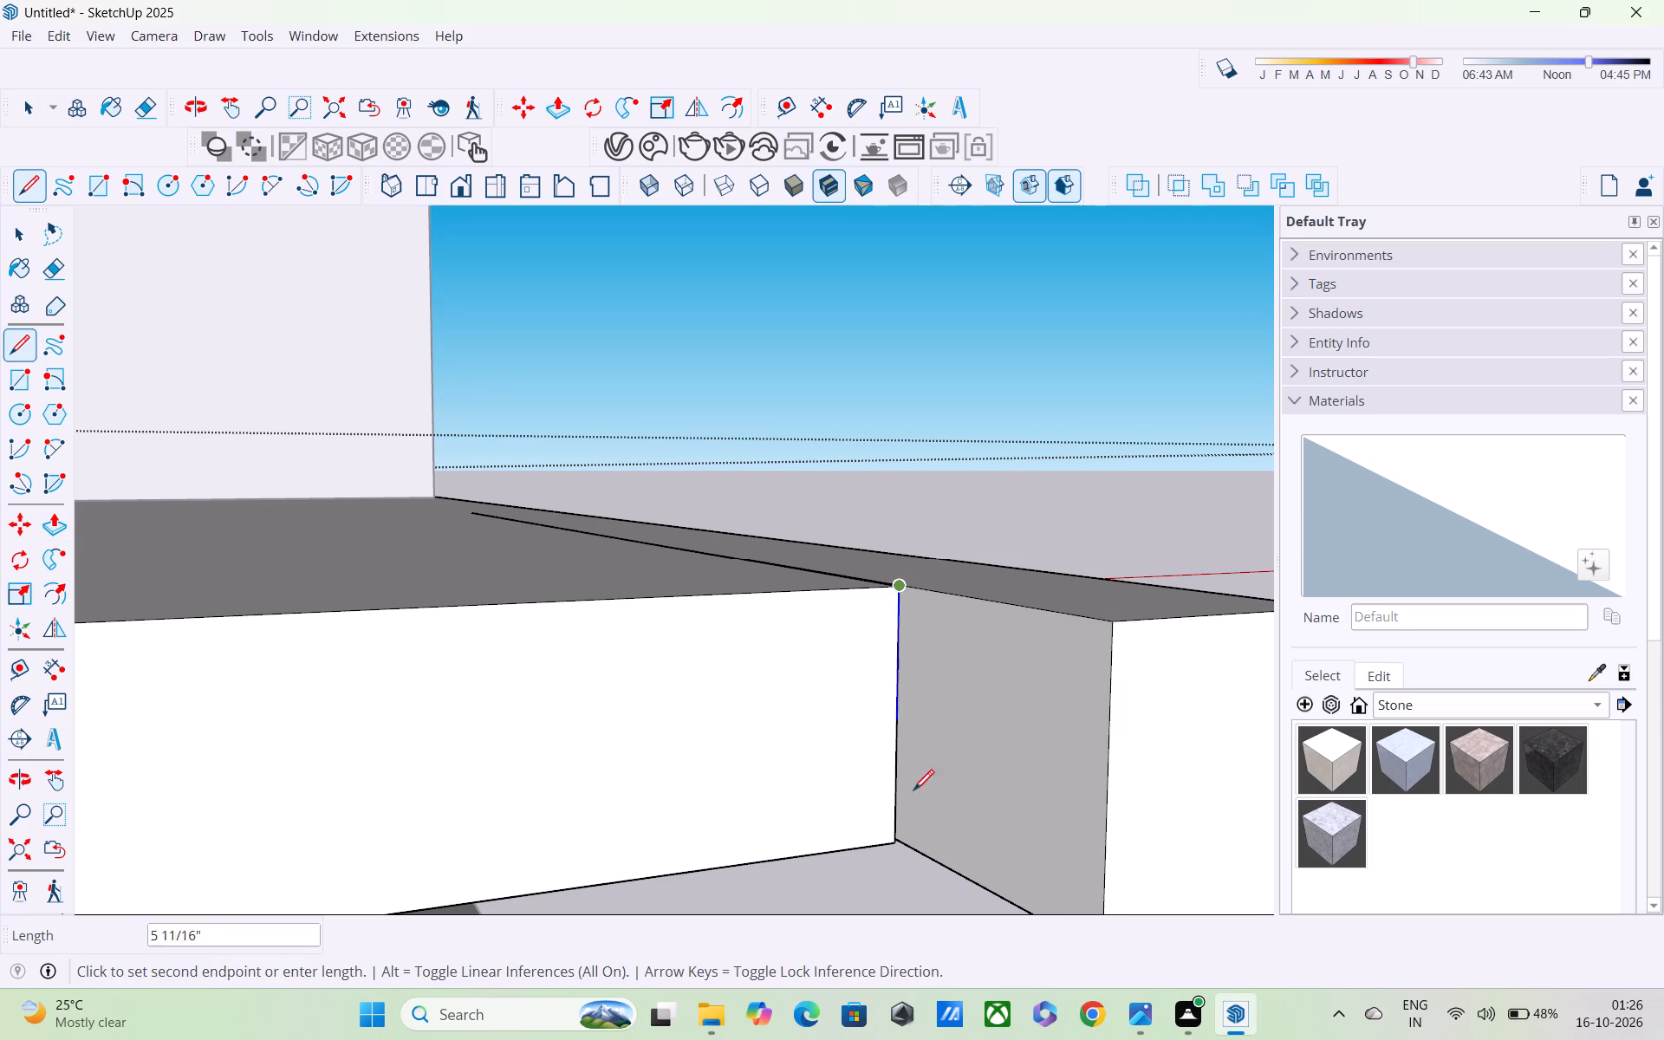
pyautogui.click(894, 847)
pyautogui.press('space')
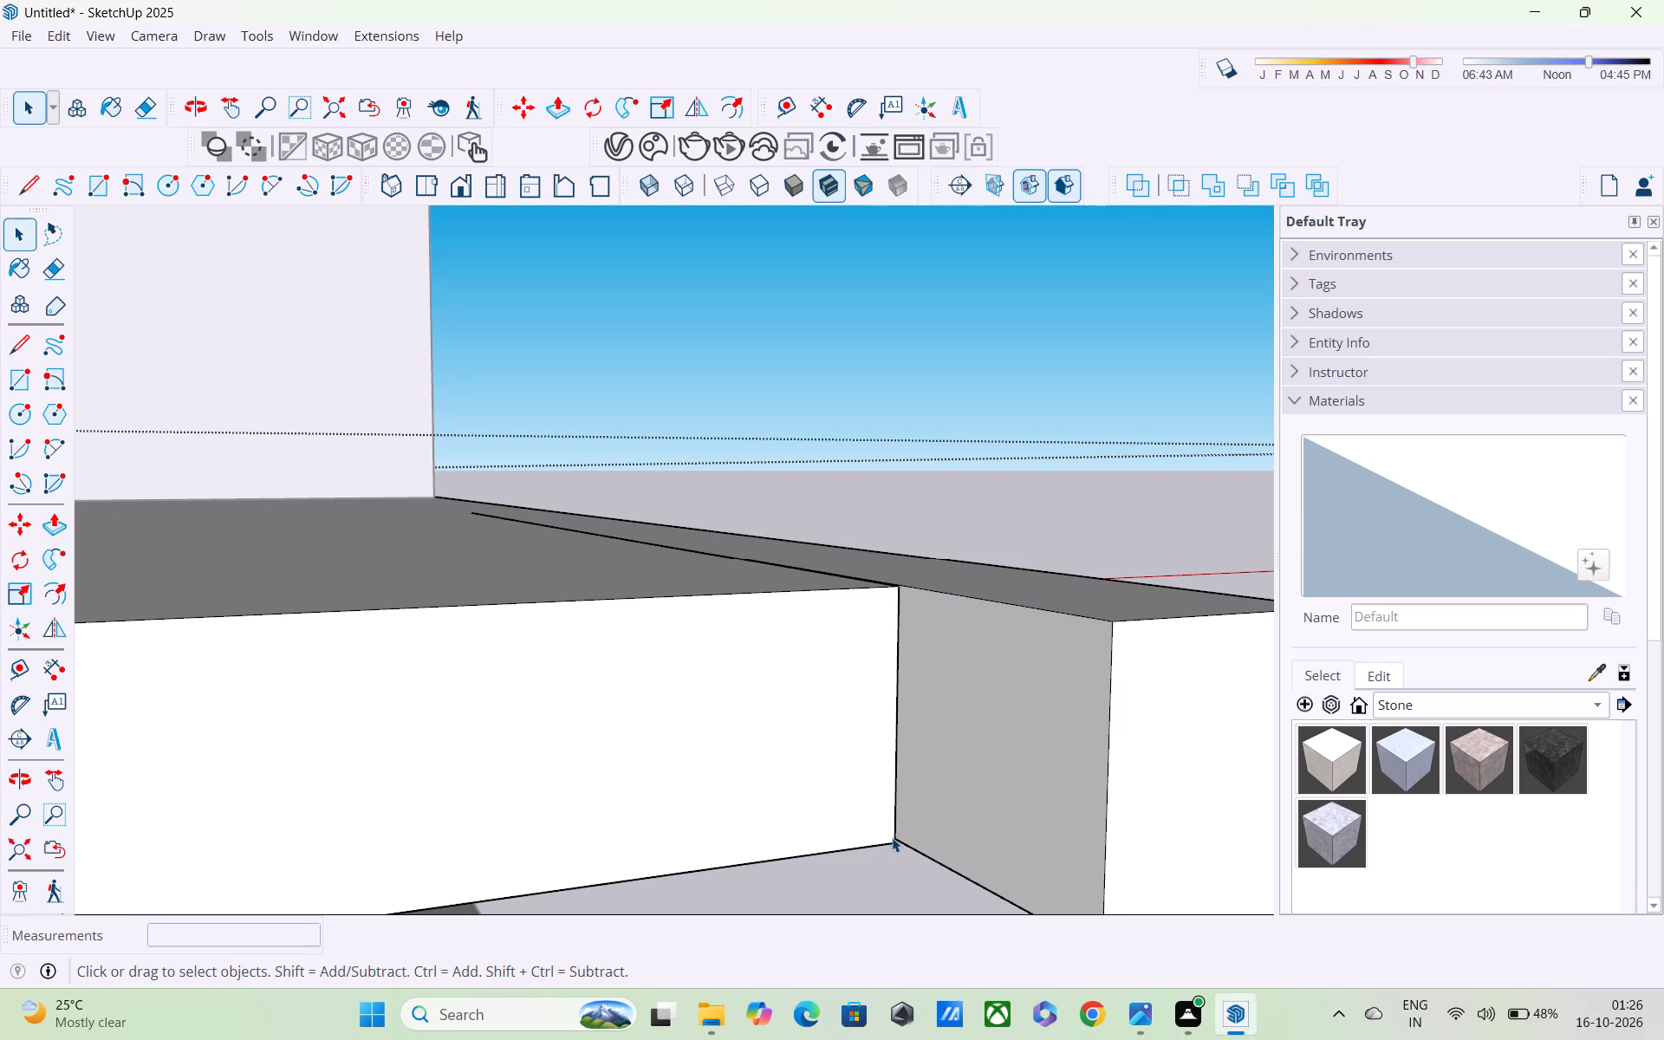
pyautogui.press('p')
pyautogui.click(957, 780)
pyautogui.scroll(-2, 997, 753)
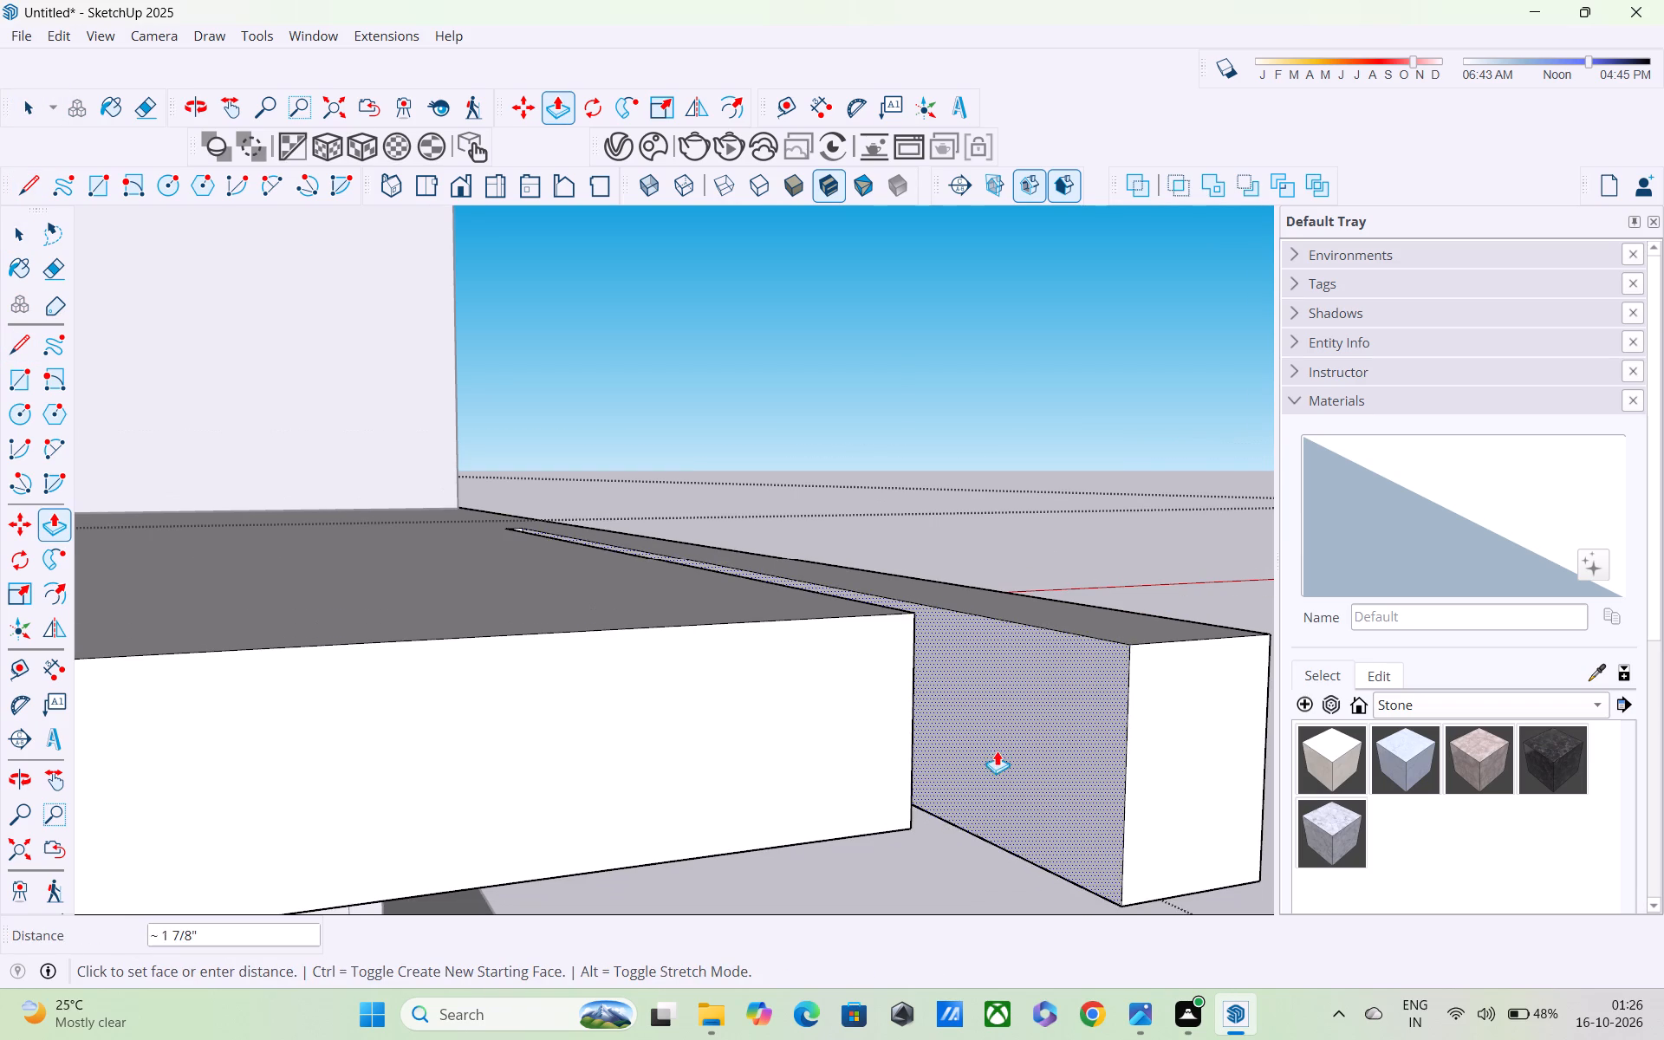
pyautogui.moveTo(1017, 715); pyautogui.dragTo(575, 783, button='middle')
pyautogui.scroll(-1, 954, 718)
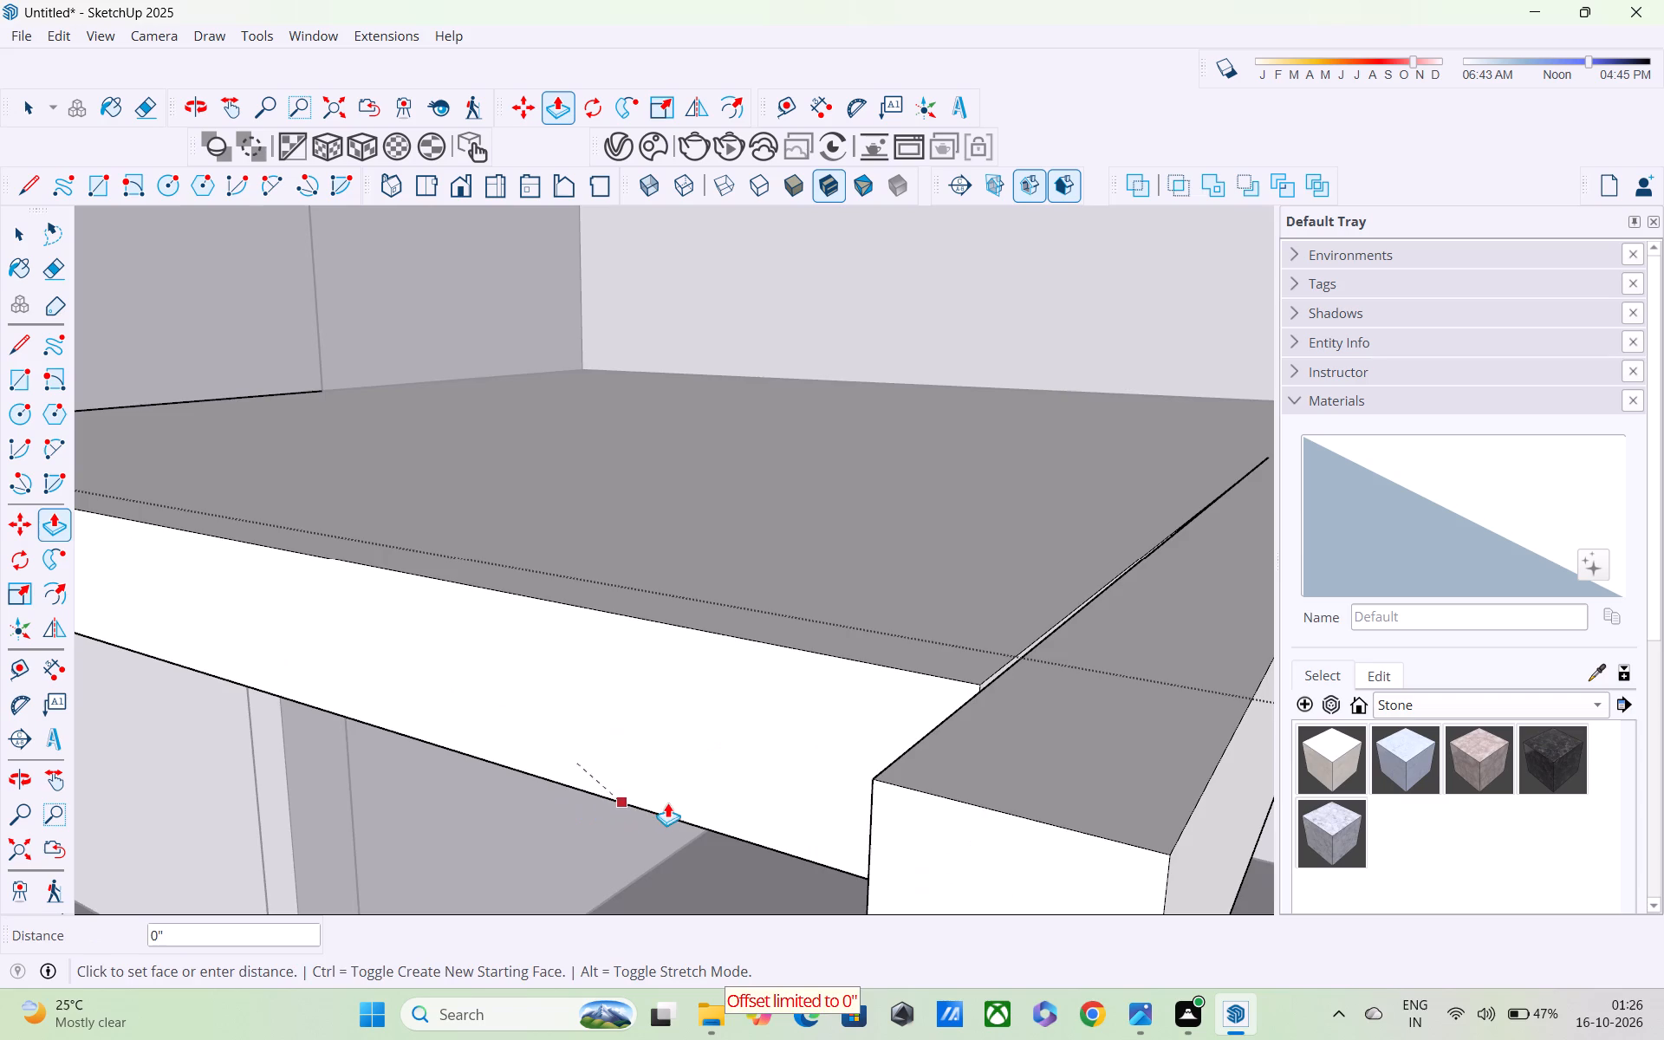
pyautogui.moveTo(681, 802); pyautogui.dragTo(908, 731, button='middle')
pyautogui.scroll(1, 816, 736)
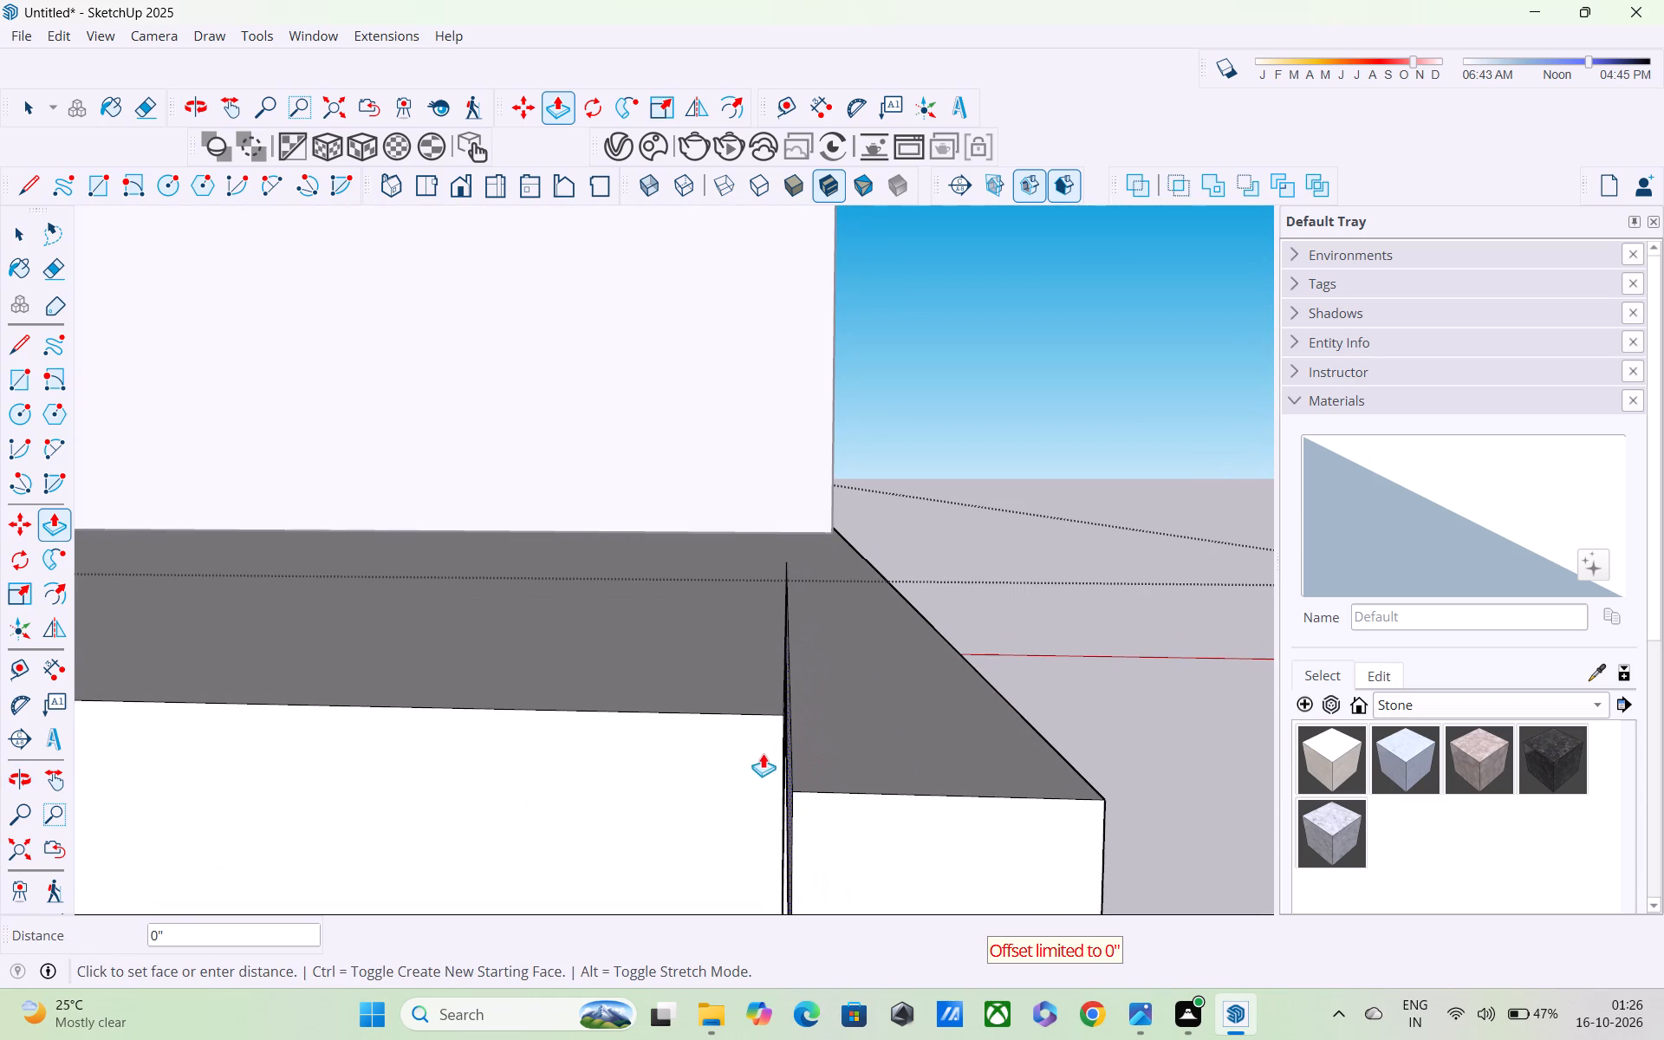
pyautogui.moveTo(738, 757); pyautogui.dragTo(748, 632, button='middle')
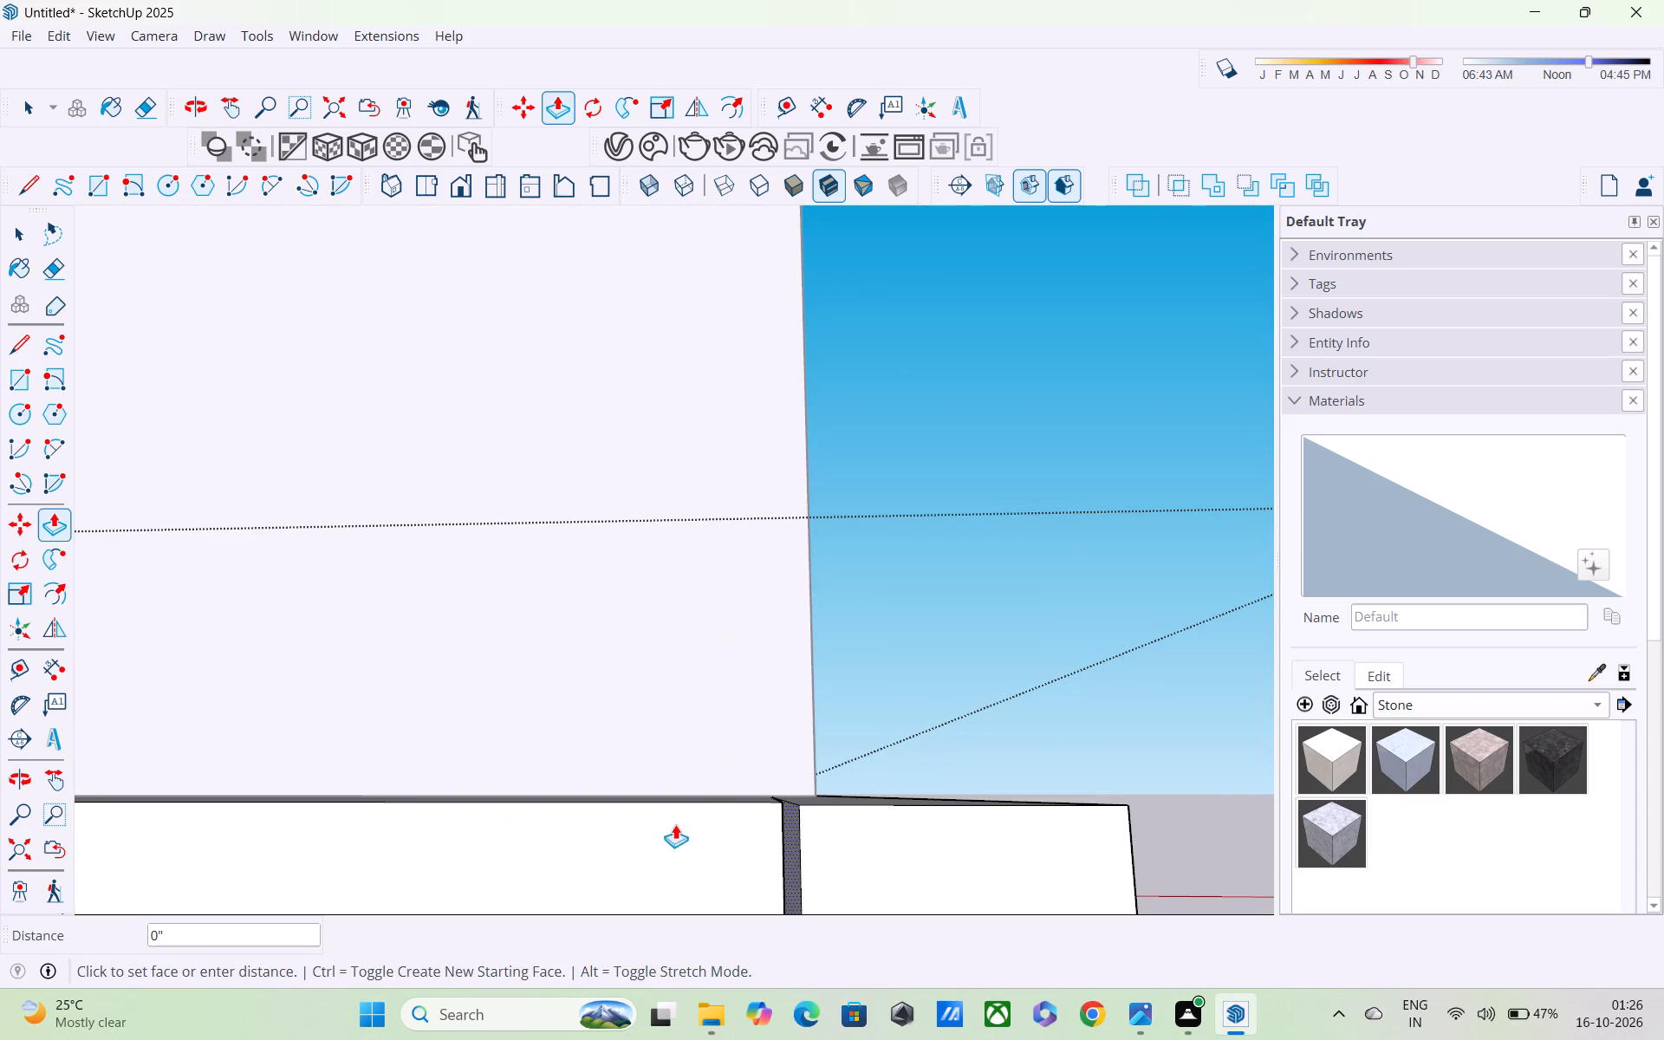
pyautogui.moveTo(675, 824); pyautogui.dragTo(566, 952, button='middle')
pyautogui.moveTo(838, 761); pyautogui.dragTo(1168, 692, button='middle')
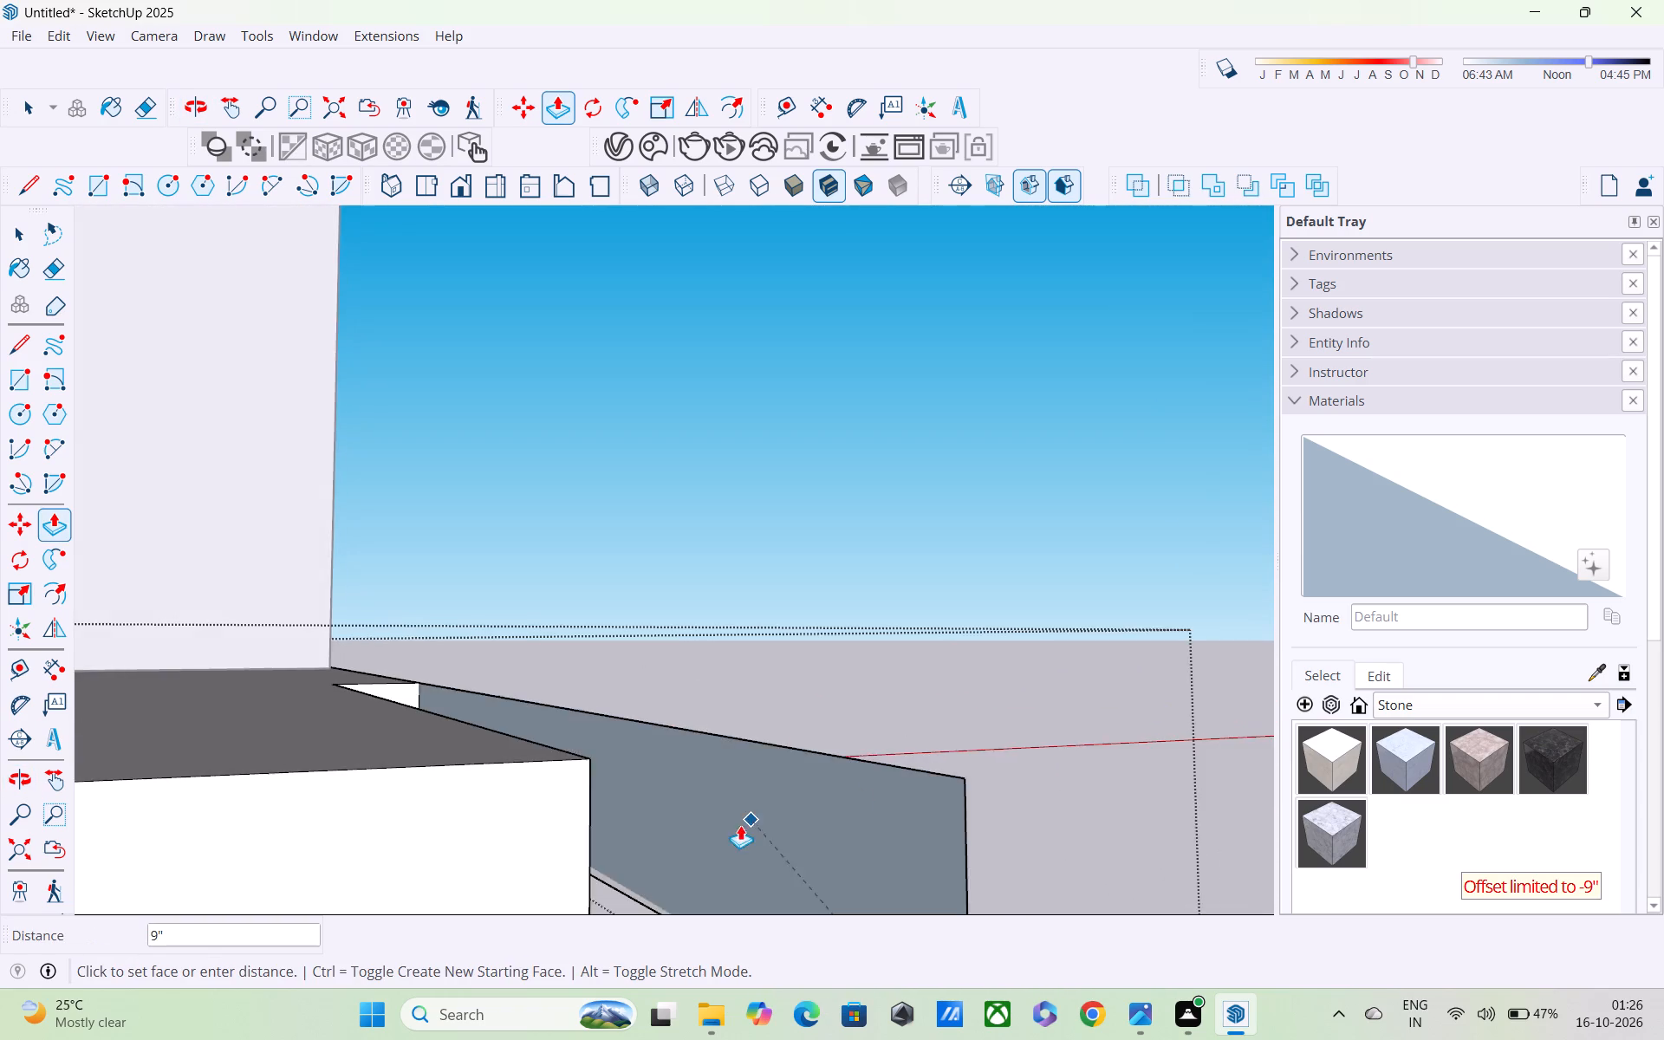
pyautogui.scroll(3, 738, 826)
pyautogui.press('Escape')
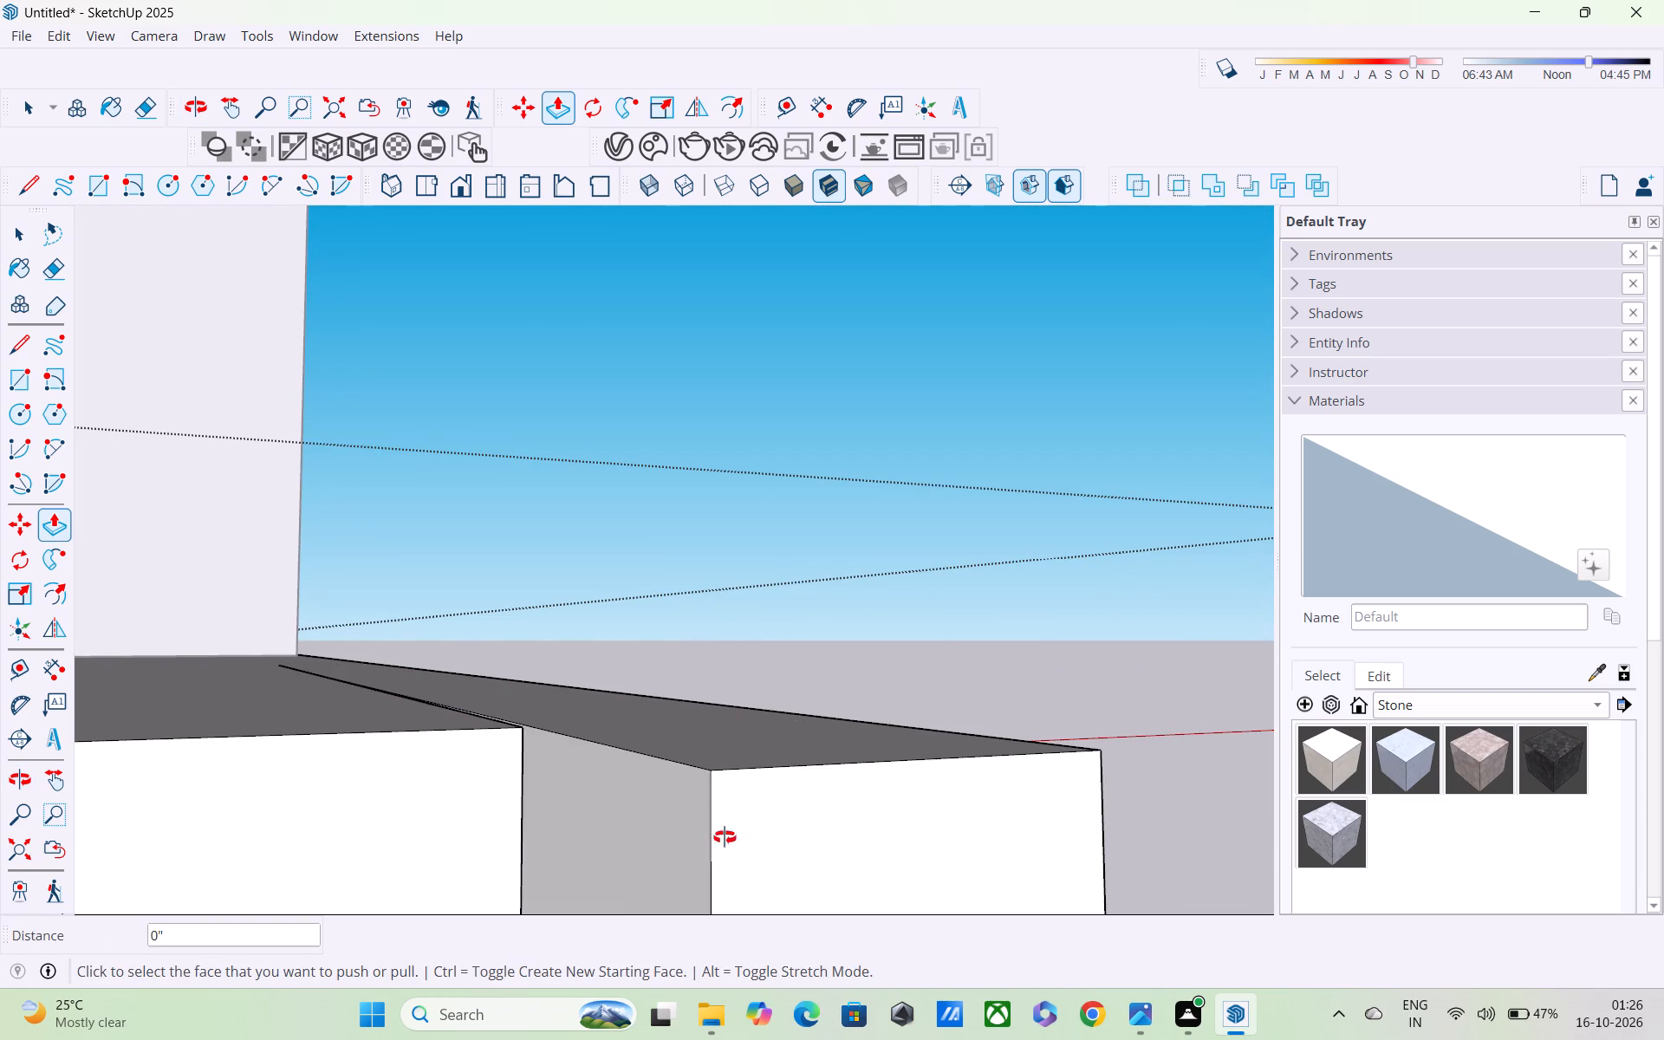
# Examine the joint and the thin gap between the extended corner block and the slab from several angles.
pyautogui.moveTo(725, 837); pyautogui.dragTo(546, 880, button='middle')
pyautogui.press('space')
pyautogui.scroll(3, 653, 755)
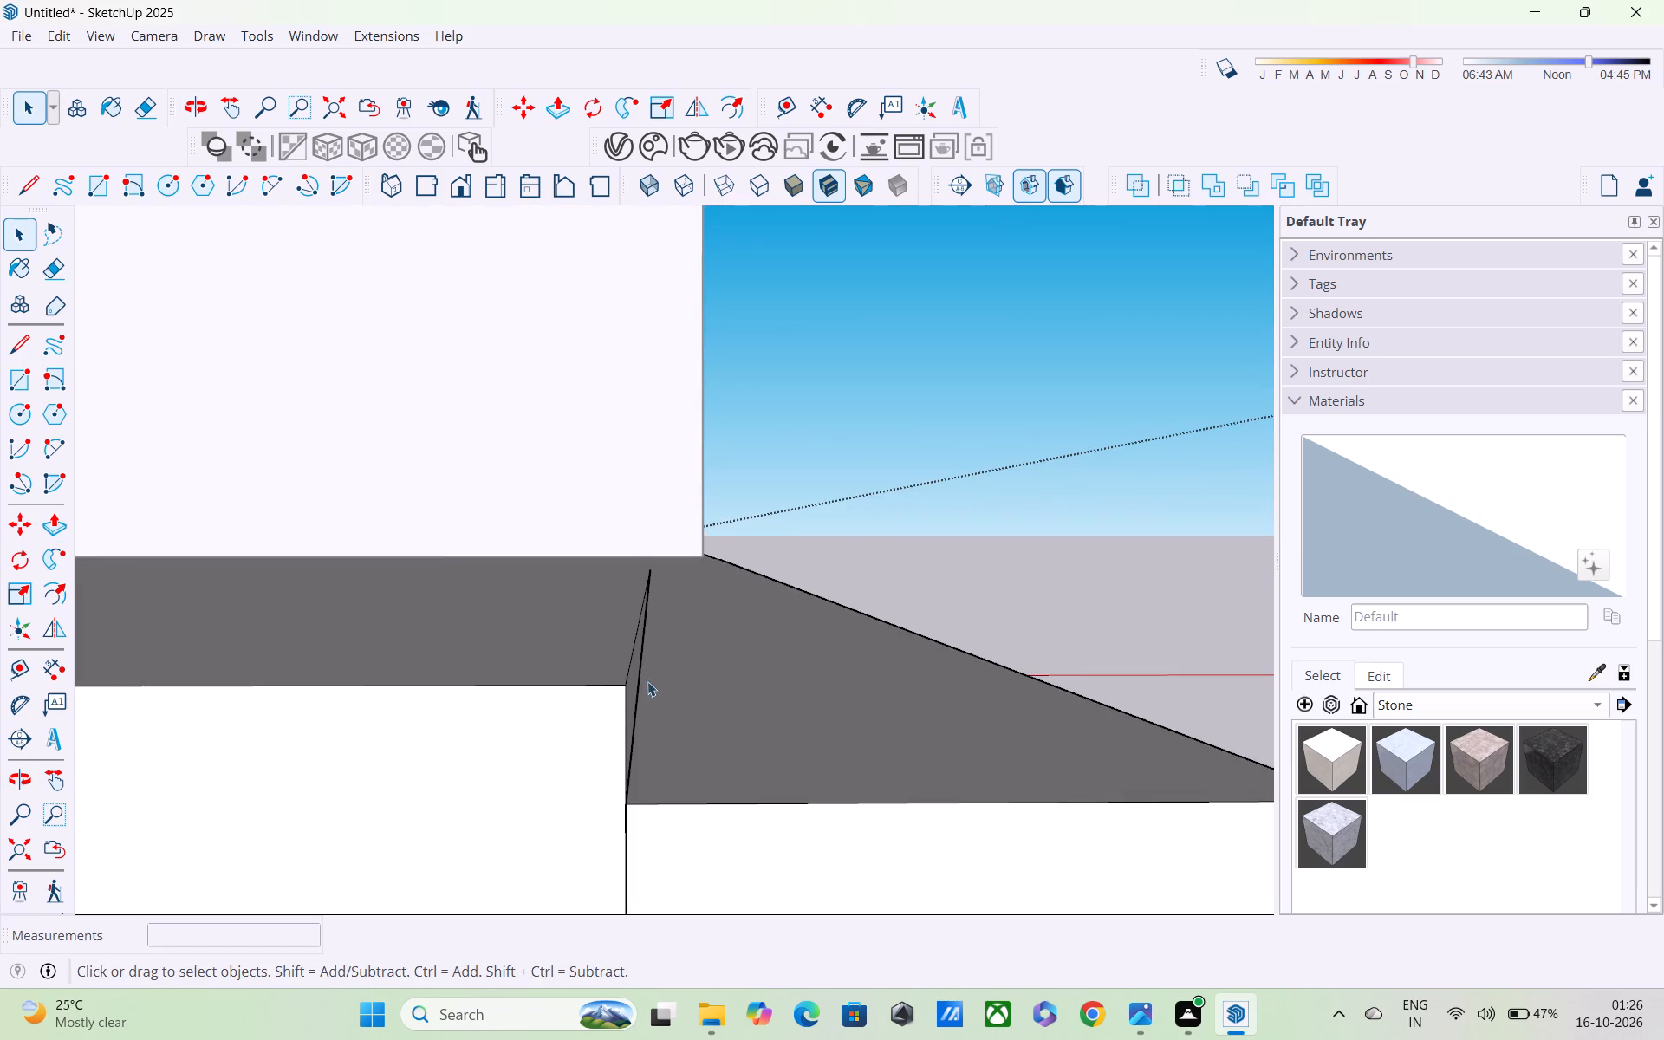
pyautogui.scroll(4, 642, 672)
pyautogui.moveTo(641, 669); pyautogui.dragTo(649, 874, button='middle')
pyautogui.scroll(1, 649, 874)
pyautogui.scroll(-6, 643, 840)
pyautogui.moveTo(625, 871); pyautogui.dragTo(777, 671, button='middle')
pyautogui.scroll(1, 777, 671)
pyautogui.scroll(-7, 777, 671)
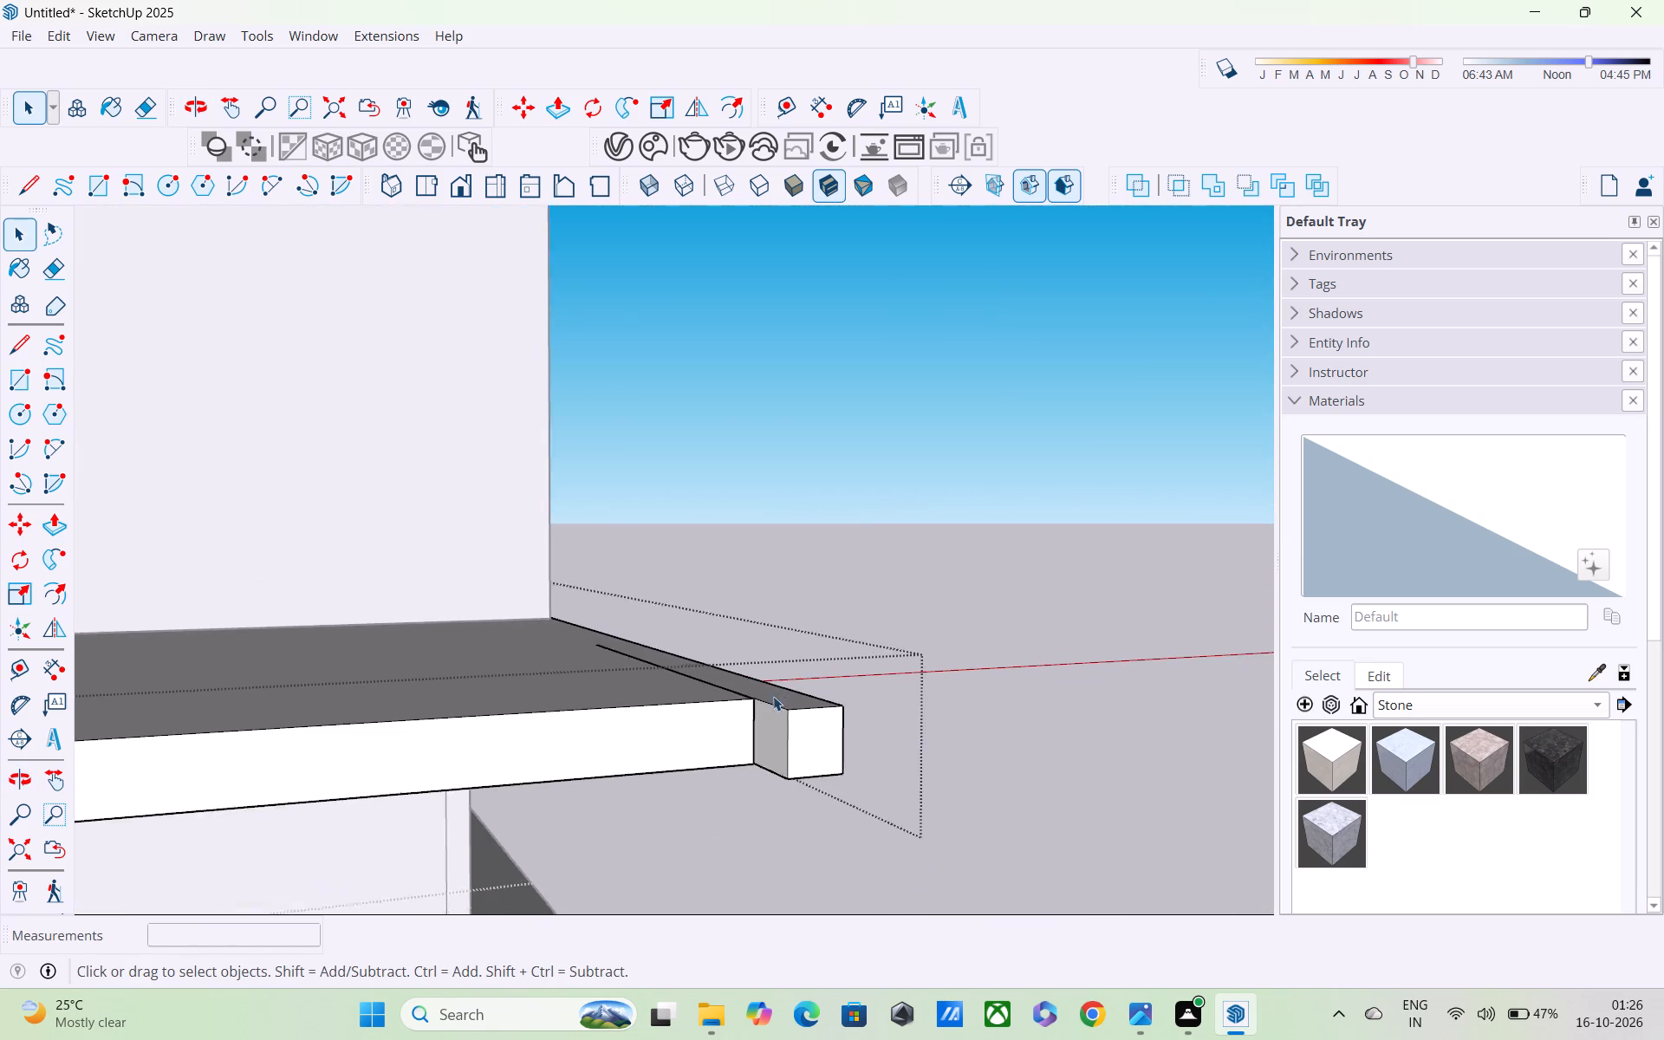
pyautogui.scroll(-4, 773, 696)
pyautogui.scroll(1, 770, 723)
pyautogui.moveTo(770, 723); pyautogui.dragTo(883, 654, button='middle')
pyautogui.scroll(4, 870, 682)
pyautogui.scroll(3, 822, 746)
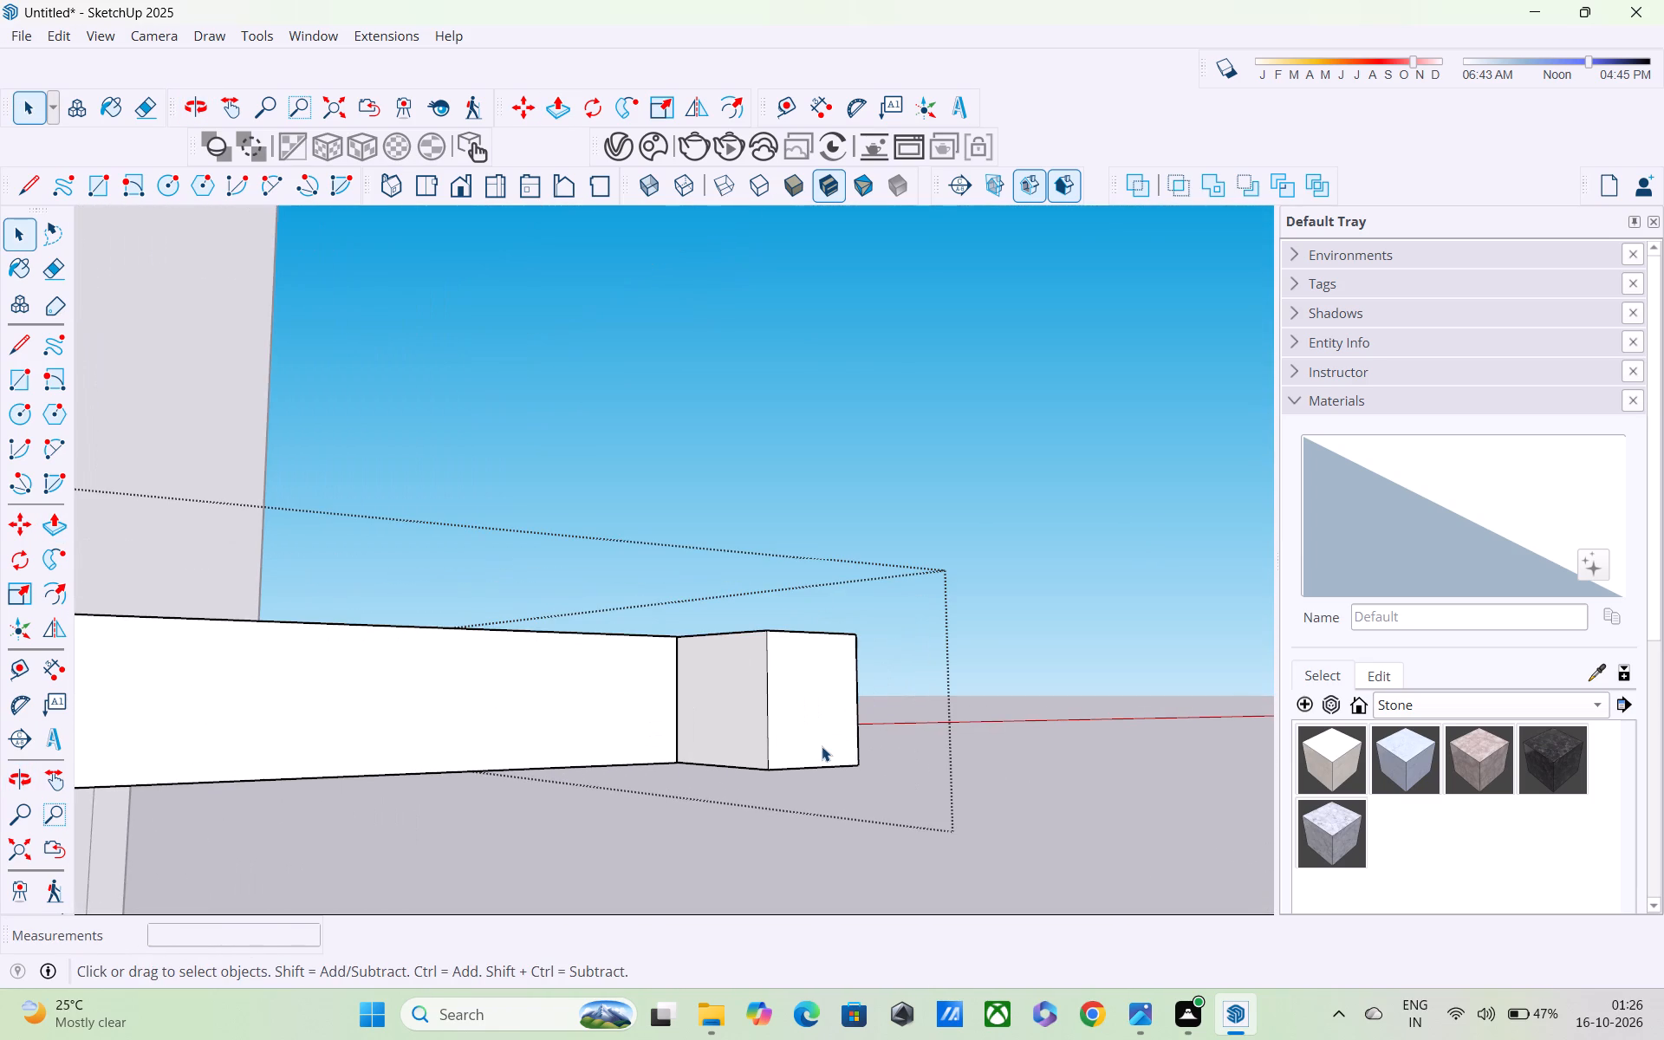
# Draw a vertical line about 10" long down the block's inner side face, just beside the corner with the slab.
pyautogui.press('l')
pyautogui.scroll(4, 687, 699)
pyautogui.moveTo(685, 659); pyautogui.dragTo(726, 795, button='middle')
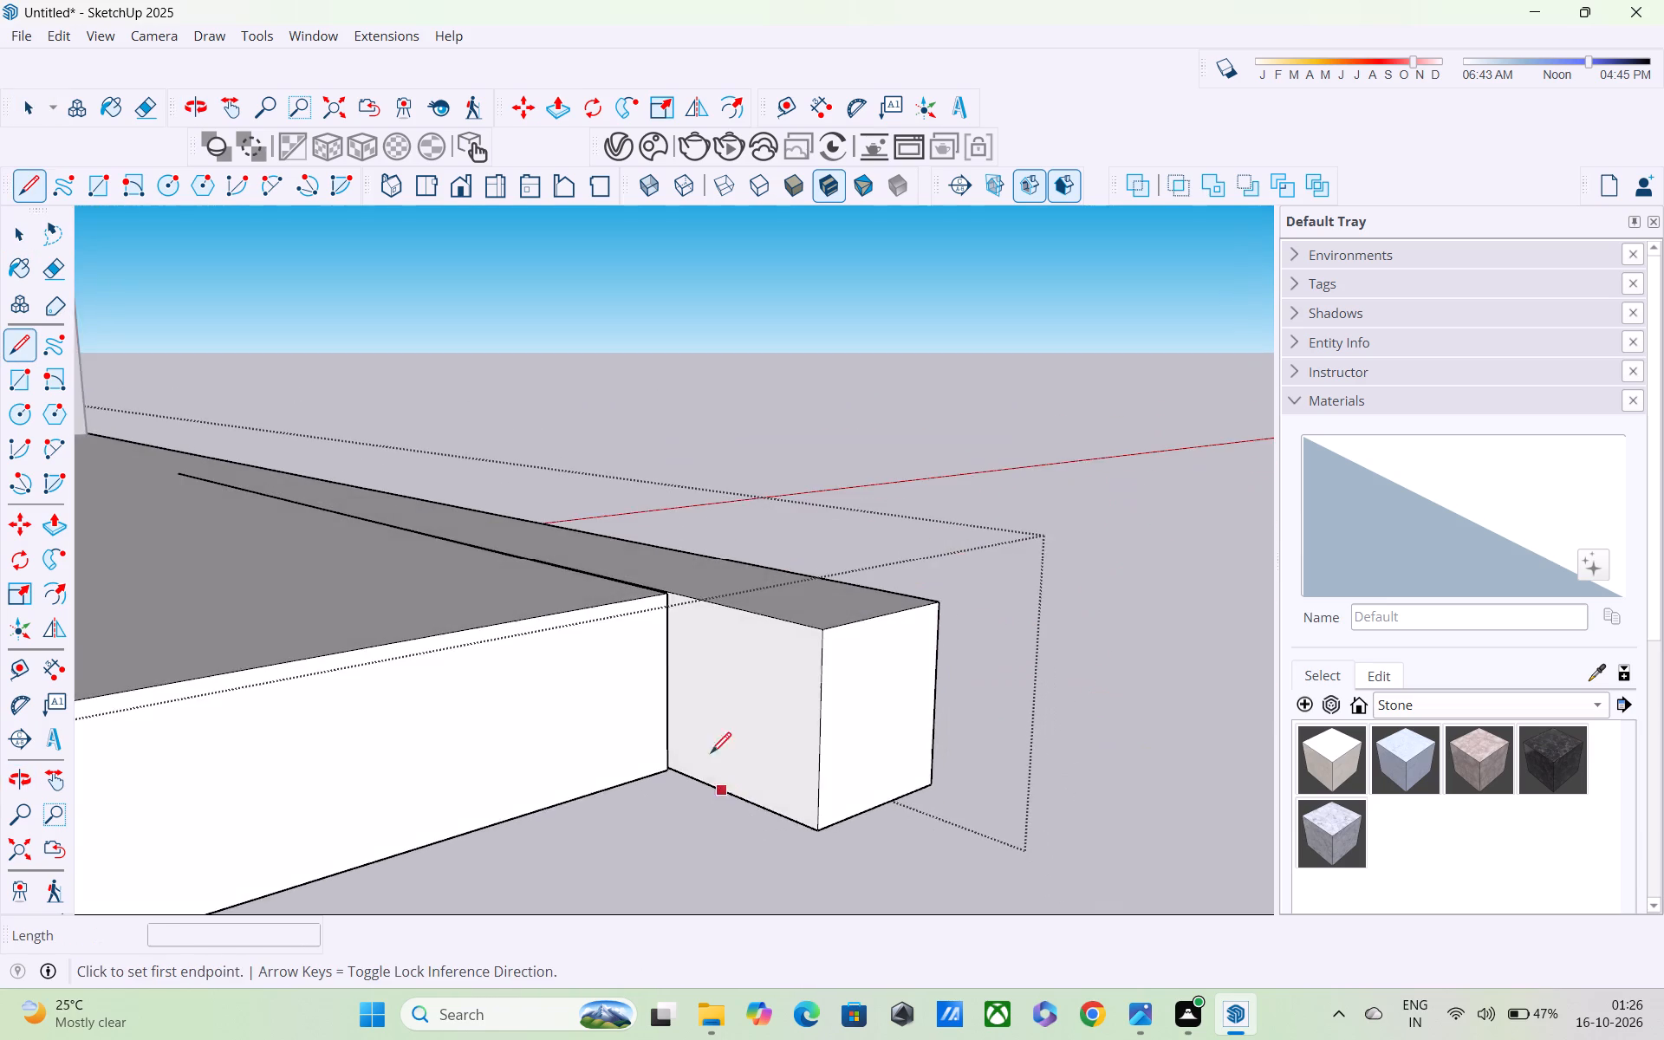
pyautogui.scroll(11, 687, 647)
pyautogui.scroll(4, 659, 543)
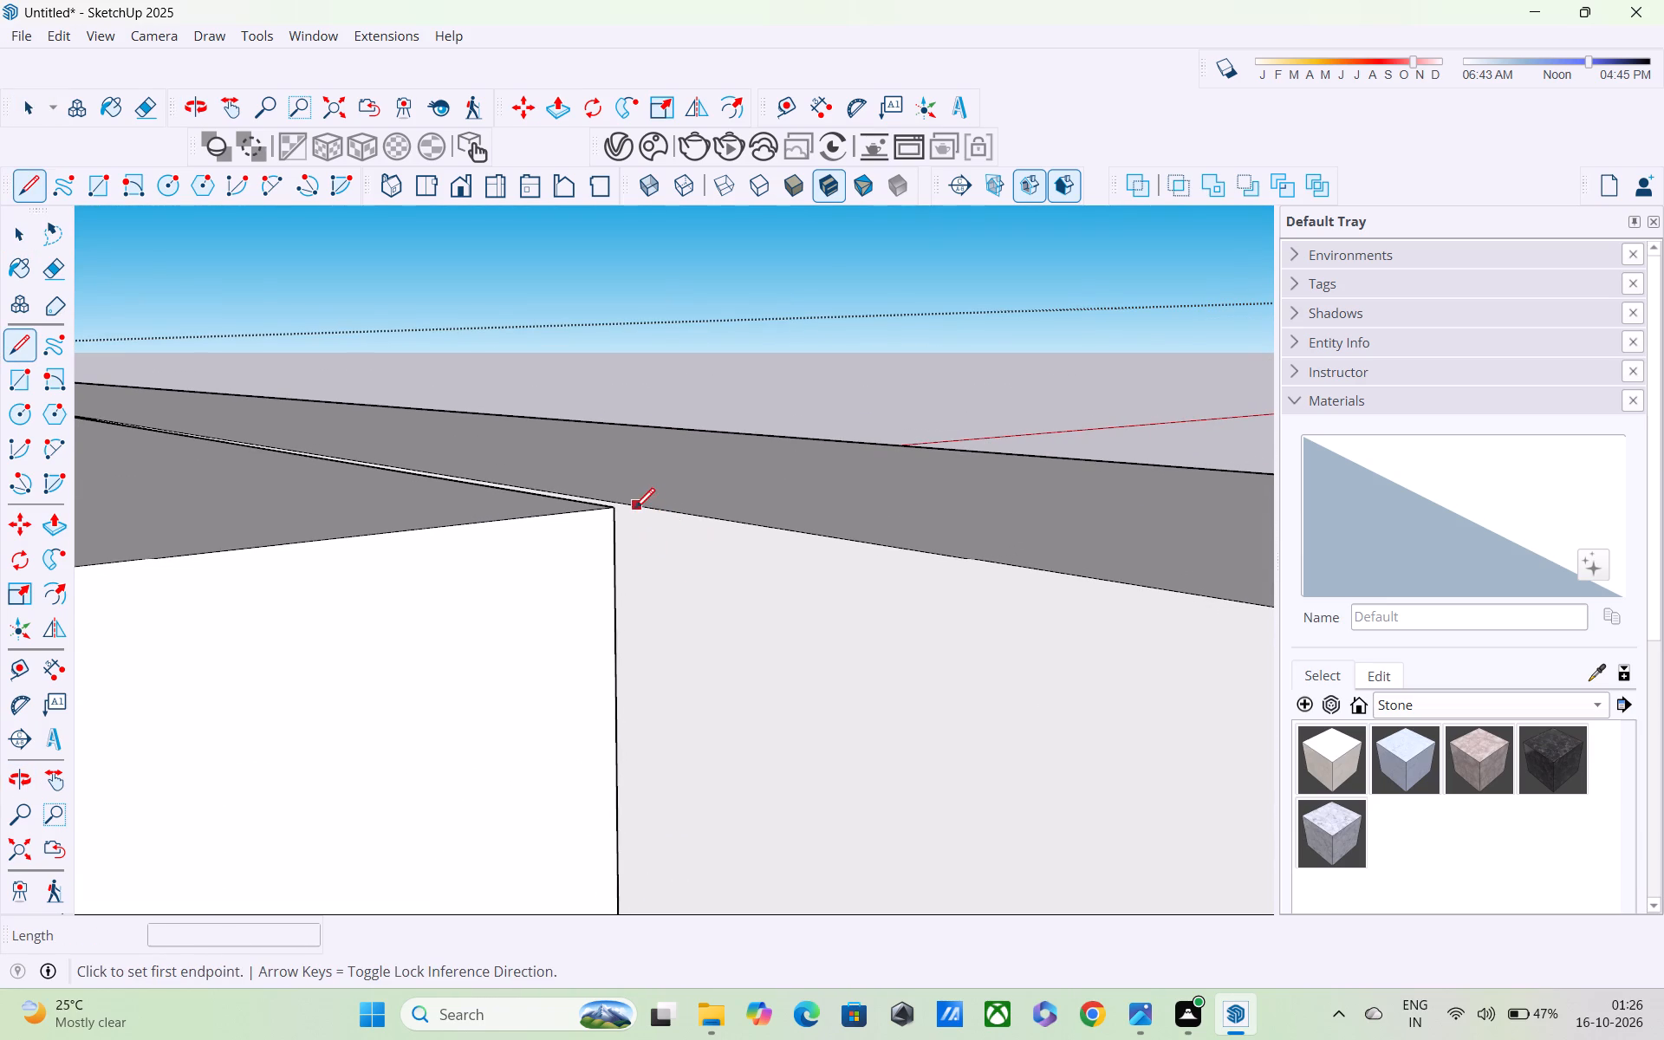
pyautogui.scroll(4, 624, 508)
pyautogui.click(624, 508)
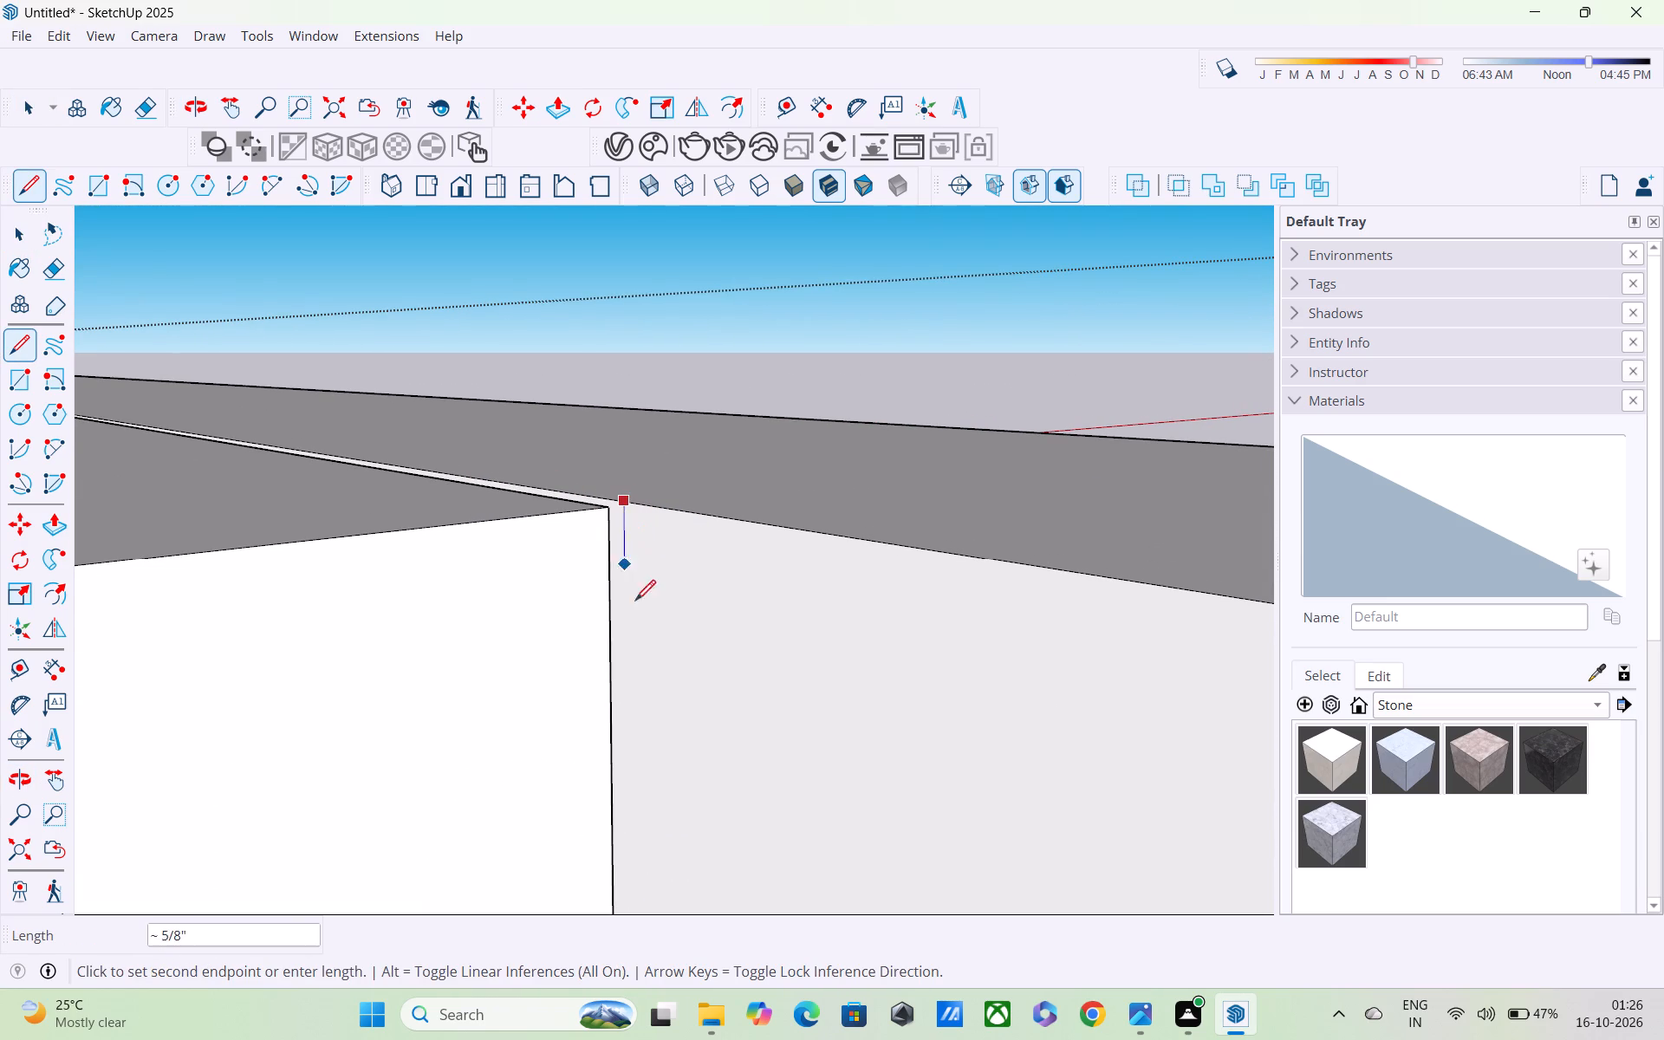
pyautogui.scroll(-7, 641, 667)
pyautogui.keyDown('shift'); pyautogui.moveTo(645, 702); pyautogui.dragTo(645, 497, button='middle'); pyautogui.keyUp('shift')
pyautogui.scroll(-3, 650, 566)
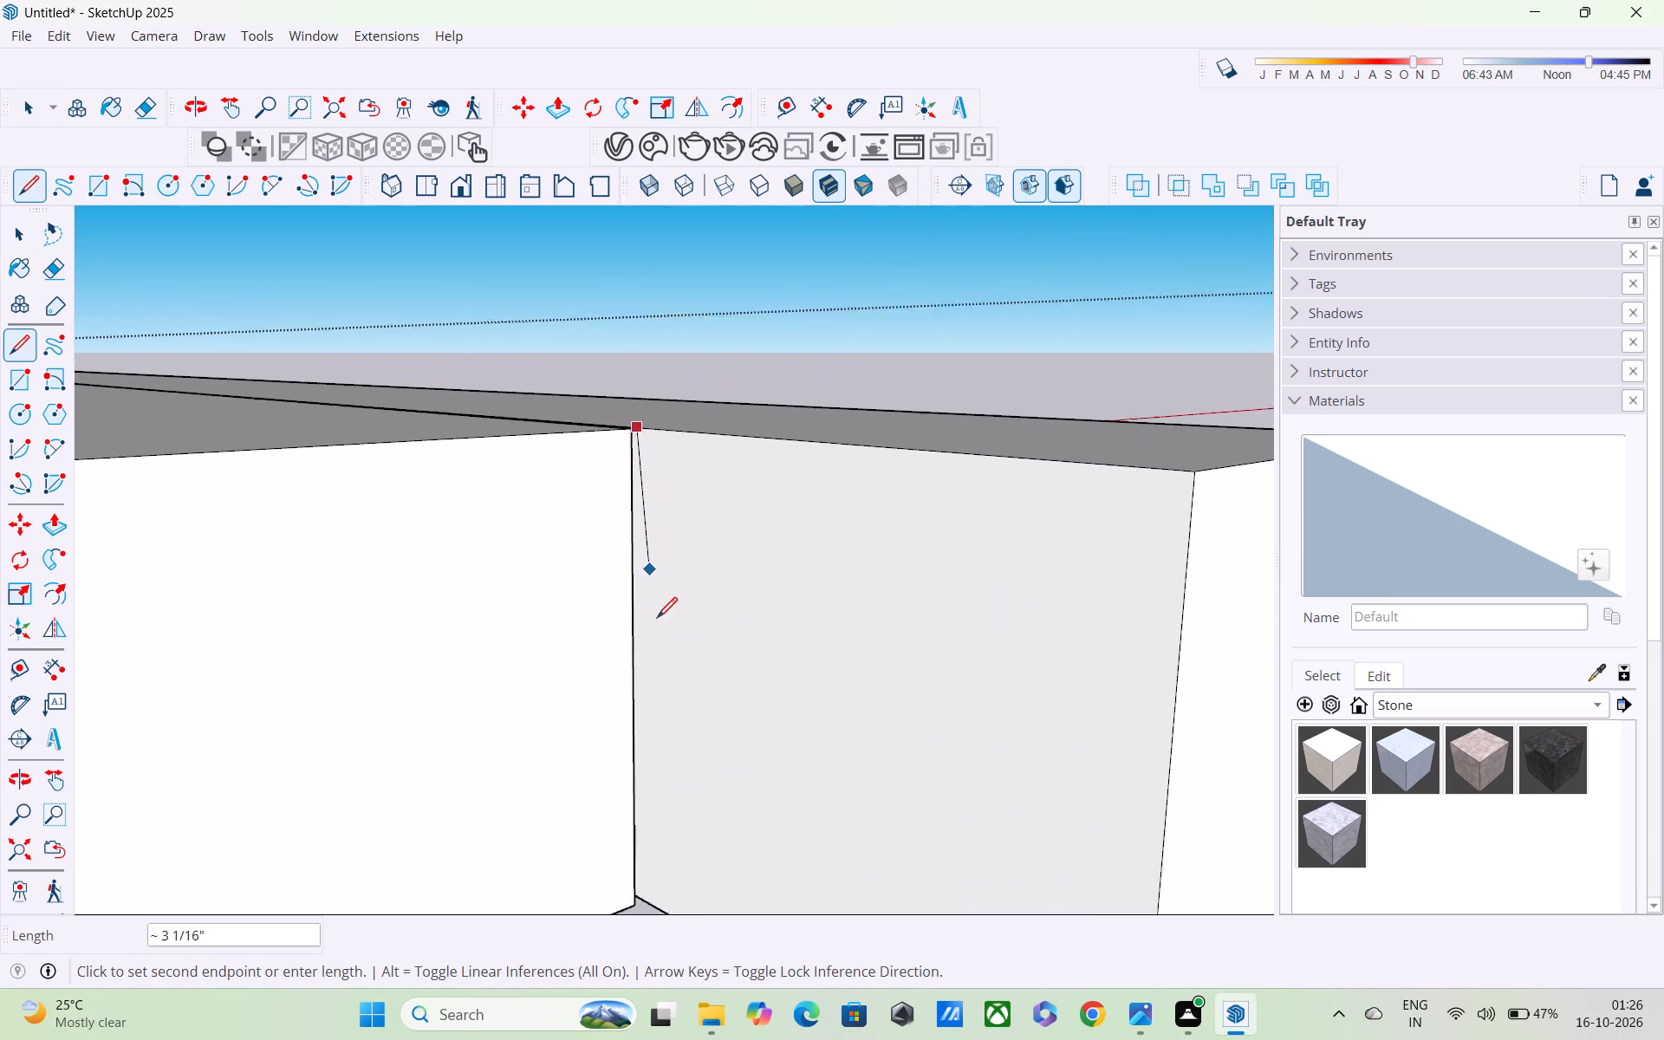
pyautogui.scroll(-5, 657, 620)
pyautogui.moveTo(656, 771); pyautogui.dragTo(653, 581, button='middle')
pyautogui.keyDown('shift'); pyautogui.scroll(5, 653, 581); pyautogui.keyUp('shift')
pyautogui.scroll(5, 649, 627)
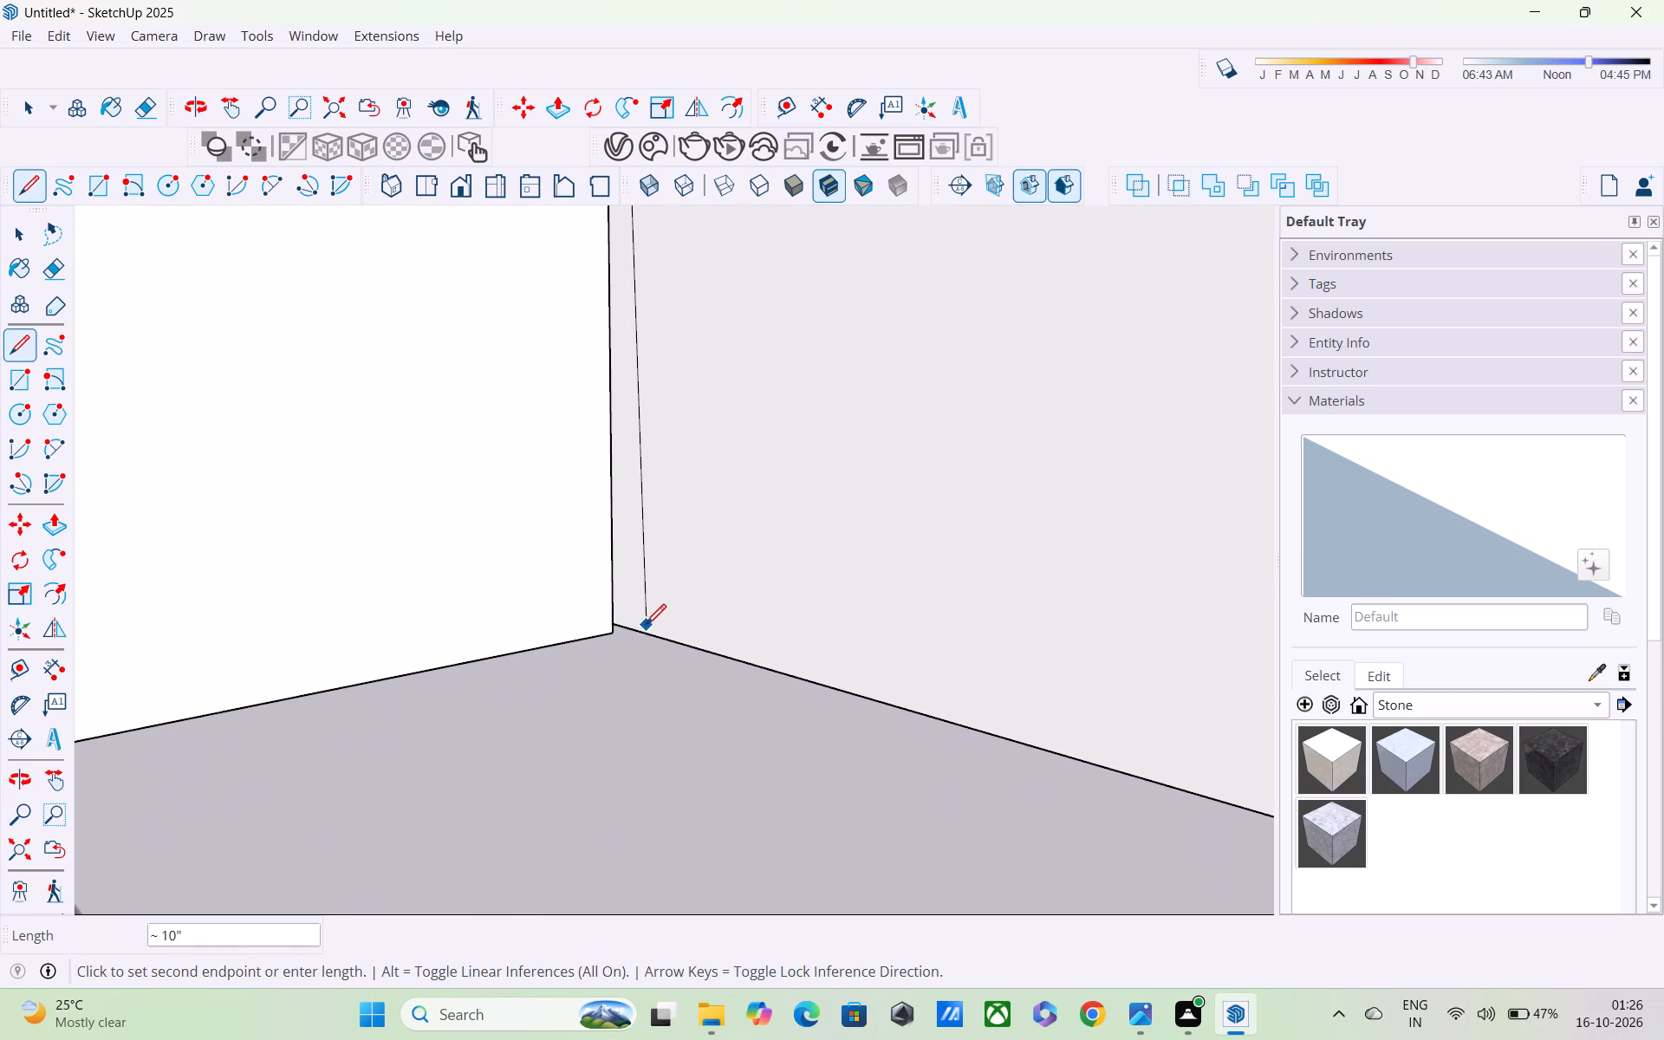
pyautogui.click(620, 632)
pyautogui.scroll(-5, 620, 632)
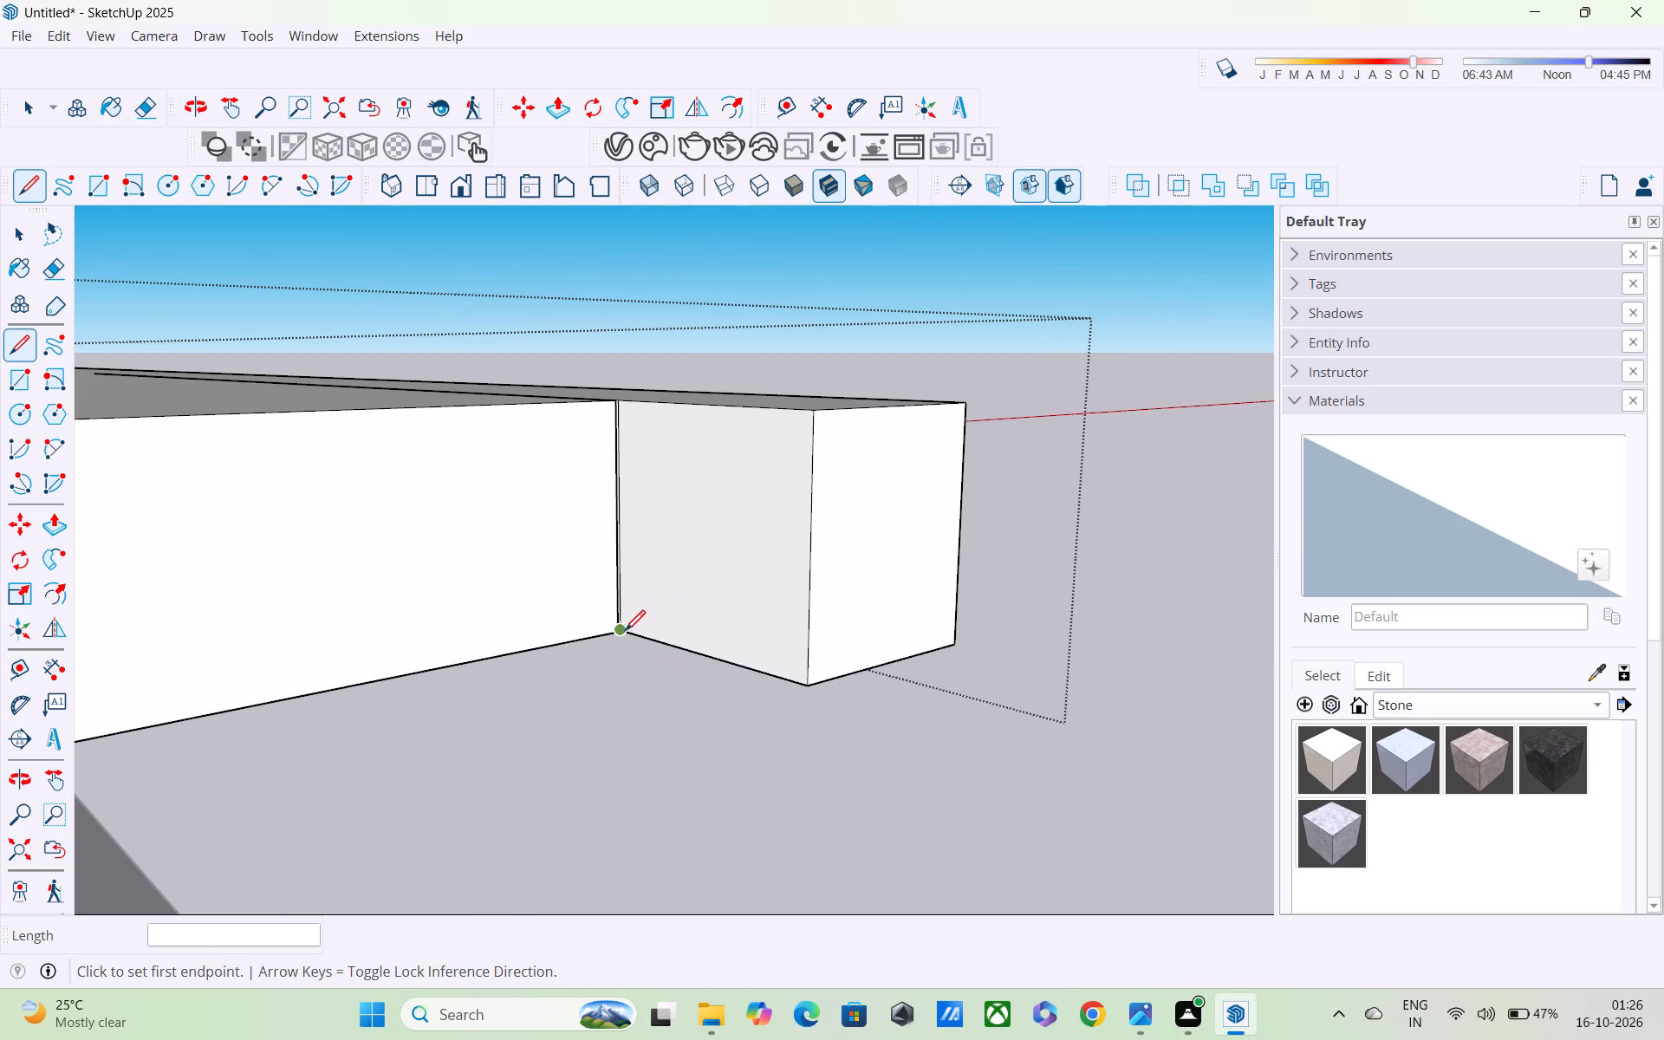
# Push/Pull the corner block's inner side face towards the slab by about 1/4".
pyautogui.press('space')
pyautogui.write('P')
pyautogui.click(688, 563)
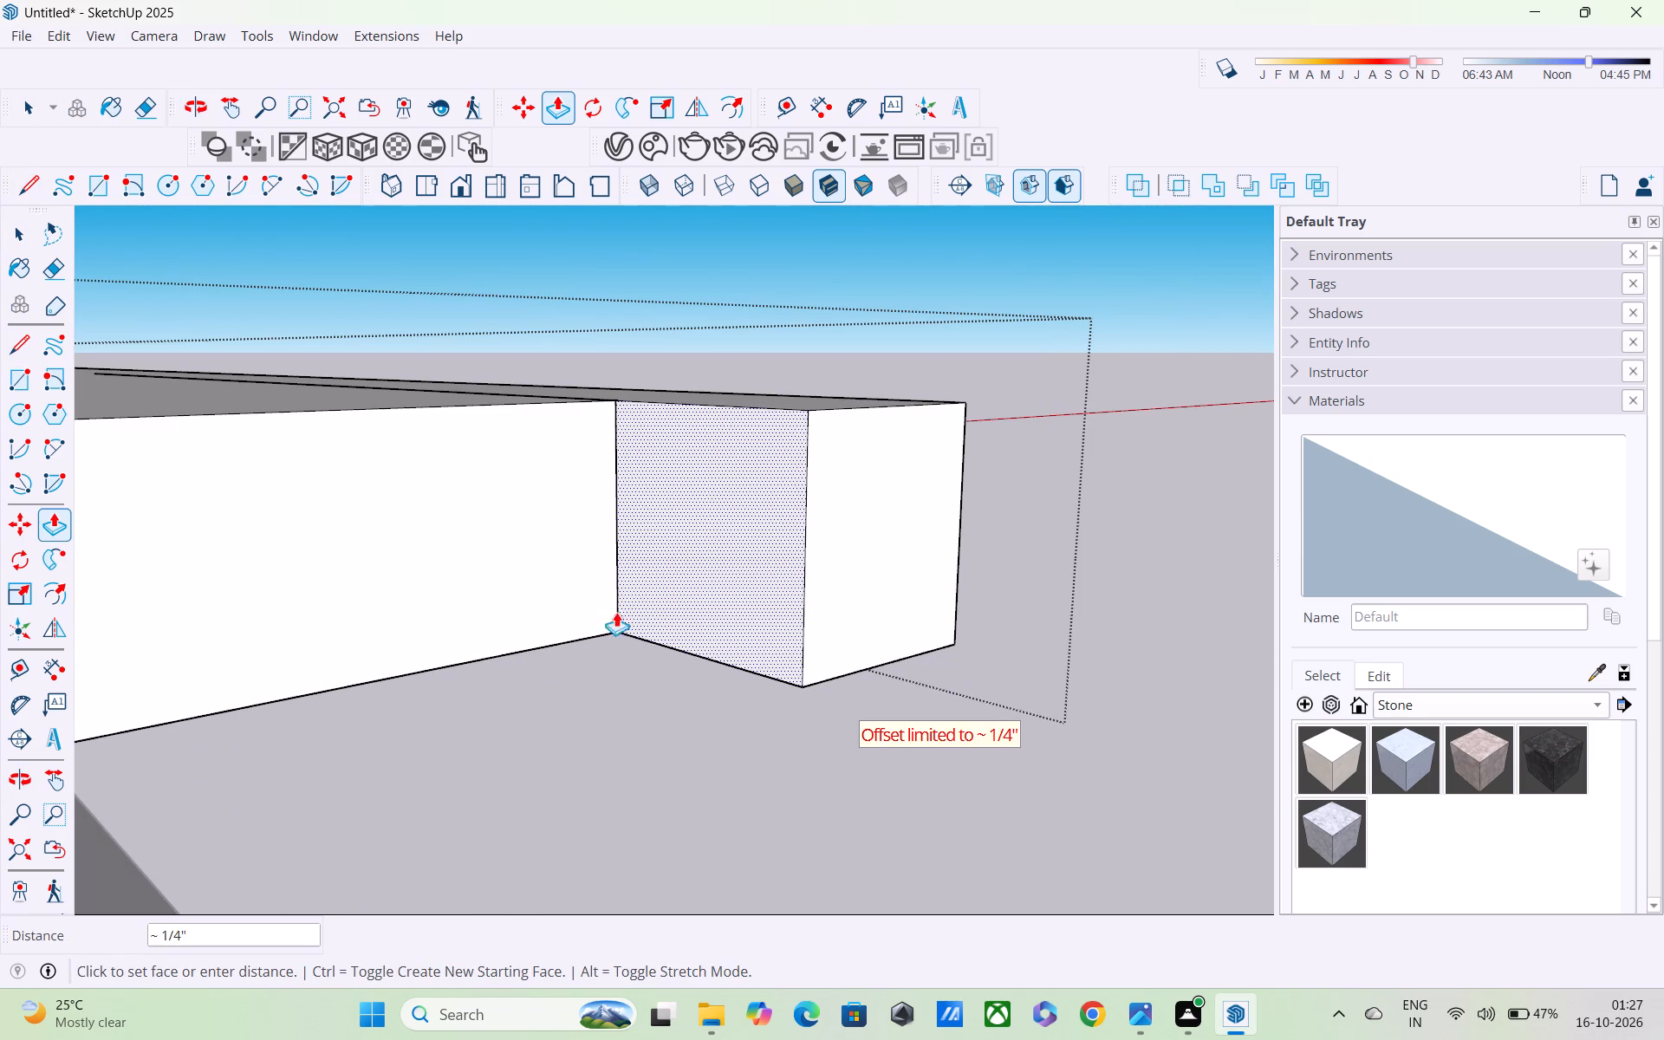
pyautogui.click(664, 576)
pyautogui.click(739, 539)
pyautogui.moveTo(739, 539); pyautogui.dragTo(679, 631)
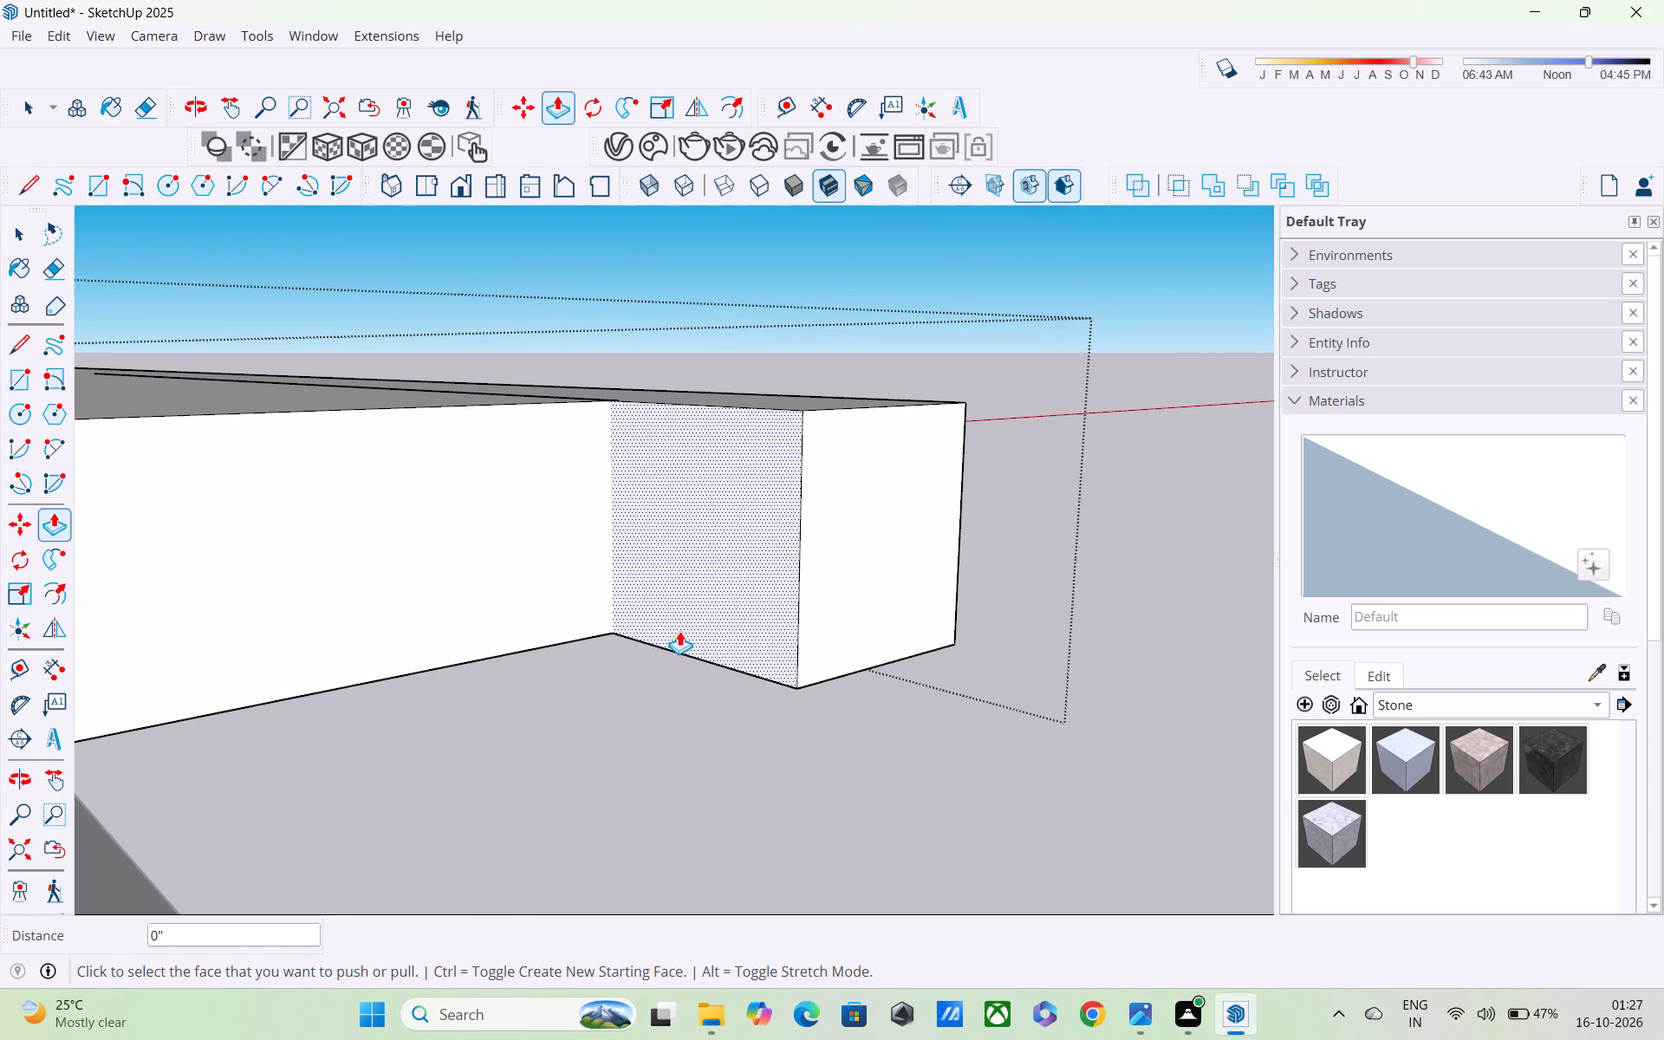
pyautogui.moveTo(679, 631); pyautogui.dragTo(674, 635)
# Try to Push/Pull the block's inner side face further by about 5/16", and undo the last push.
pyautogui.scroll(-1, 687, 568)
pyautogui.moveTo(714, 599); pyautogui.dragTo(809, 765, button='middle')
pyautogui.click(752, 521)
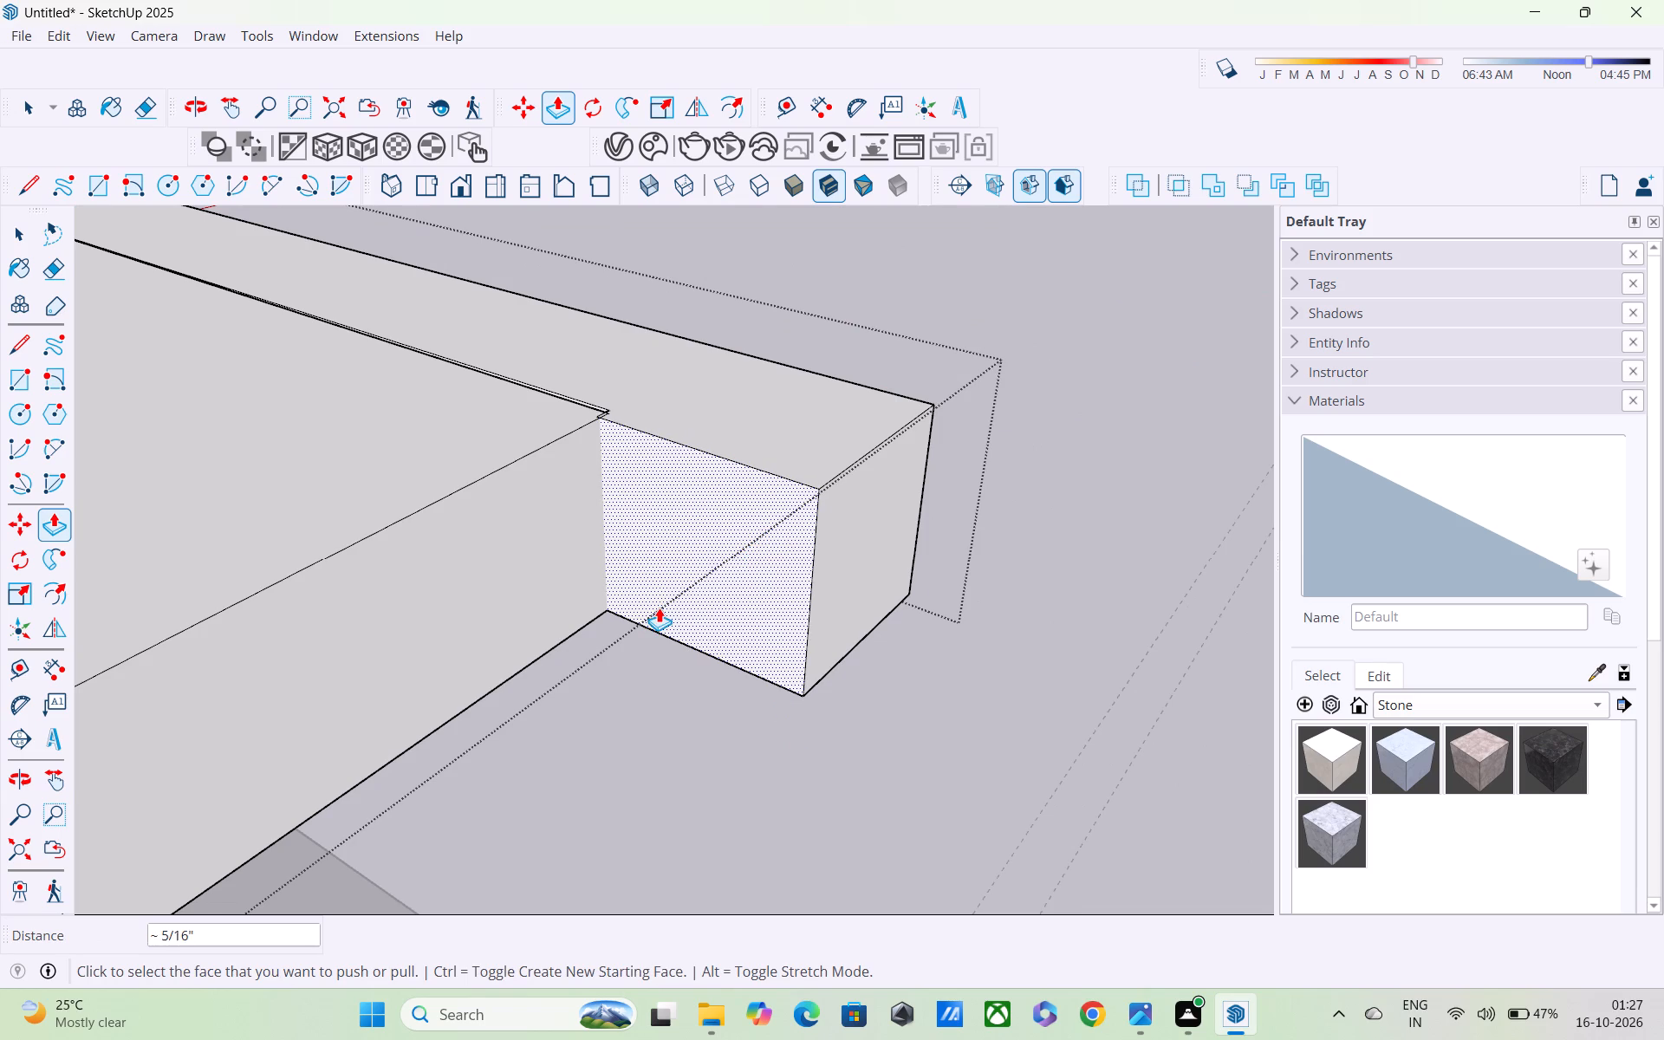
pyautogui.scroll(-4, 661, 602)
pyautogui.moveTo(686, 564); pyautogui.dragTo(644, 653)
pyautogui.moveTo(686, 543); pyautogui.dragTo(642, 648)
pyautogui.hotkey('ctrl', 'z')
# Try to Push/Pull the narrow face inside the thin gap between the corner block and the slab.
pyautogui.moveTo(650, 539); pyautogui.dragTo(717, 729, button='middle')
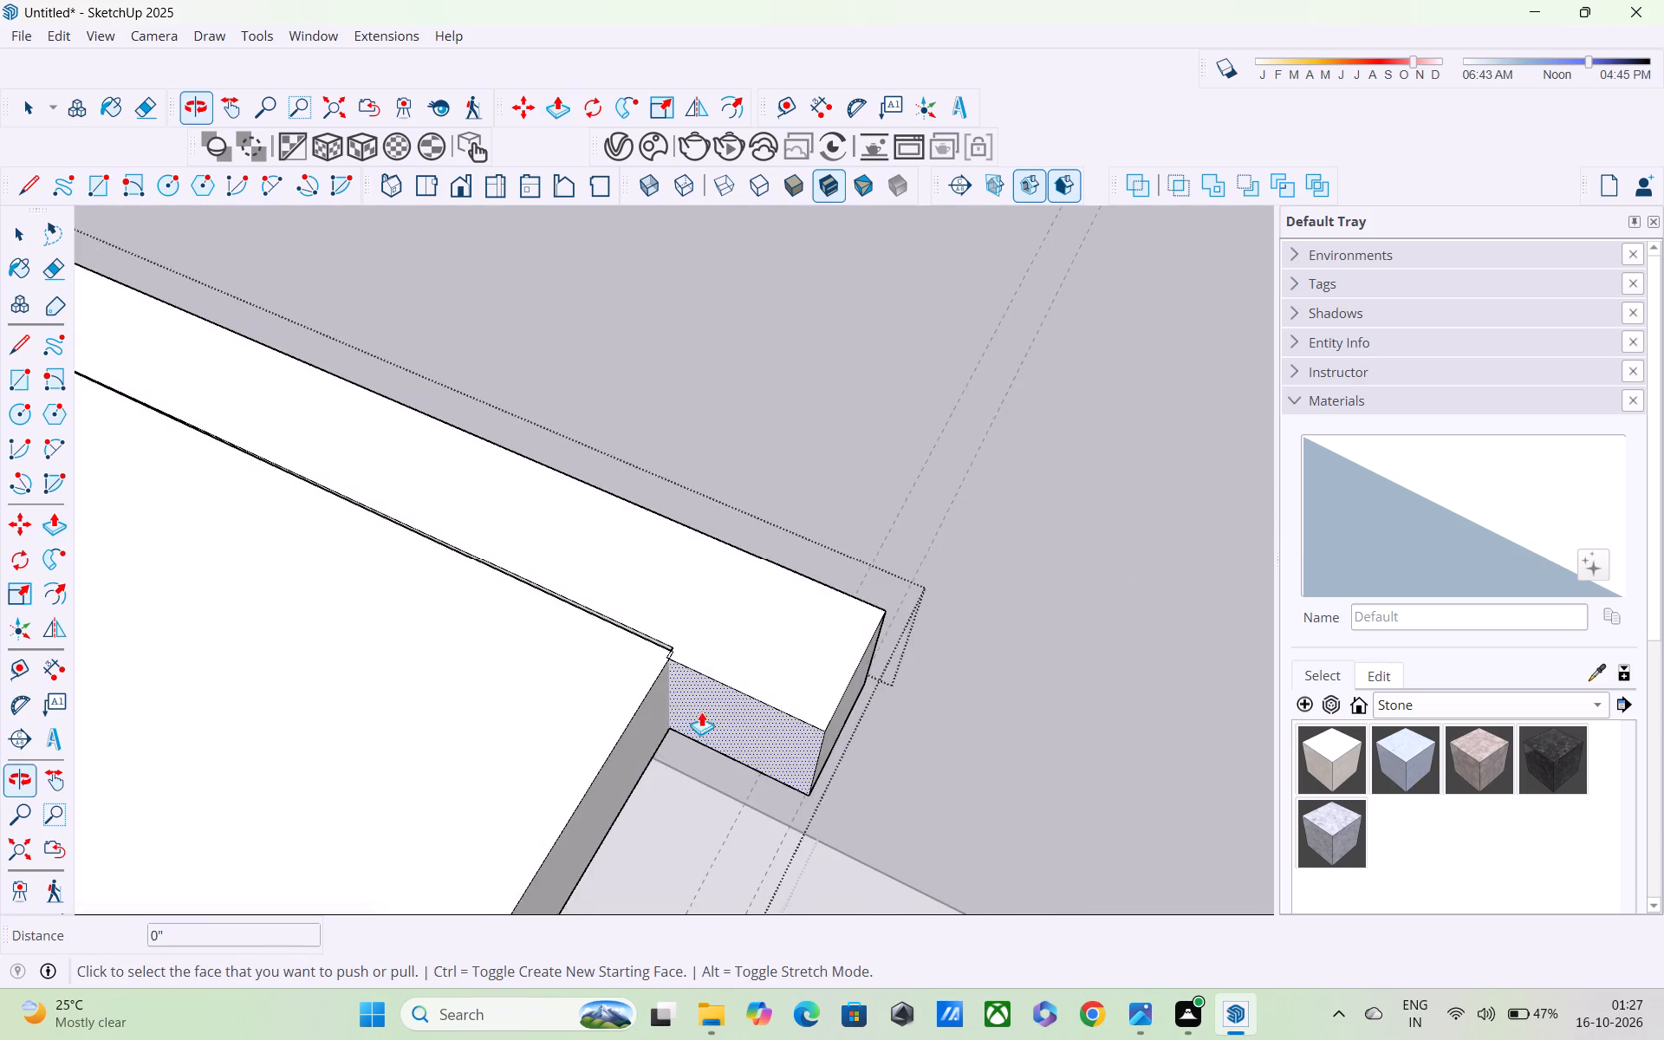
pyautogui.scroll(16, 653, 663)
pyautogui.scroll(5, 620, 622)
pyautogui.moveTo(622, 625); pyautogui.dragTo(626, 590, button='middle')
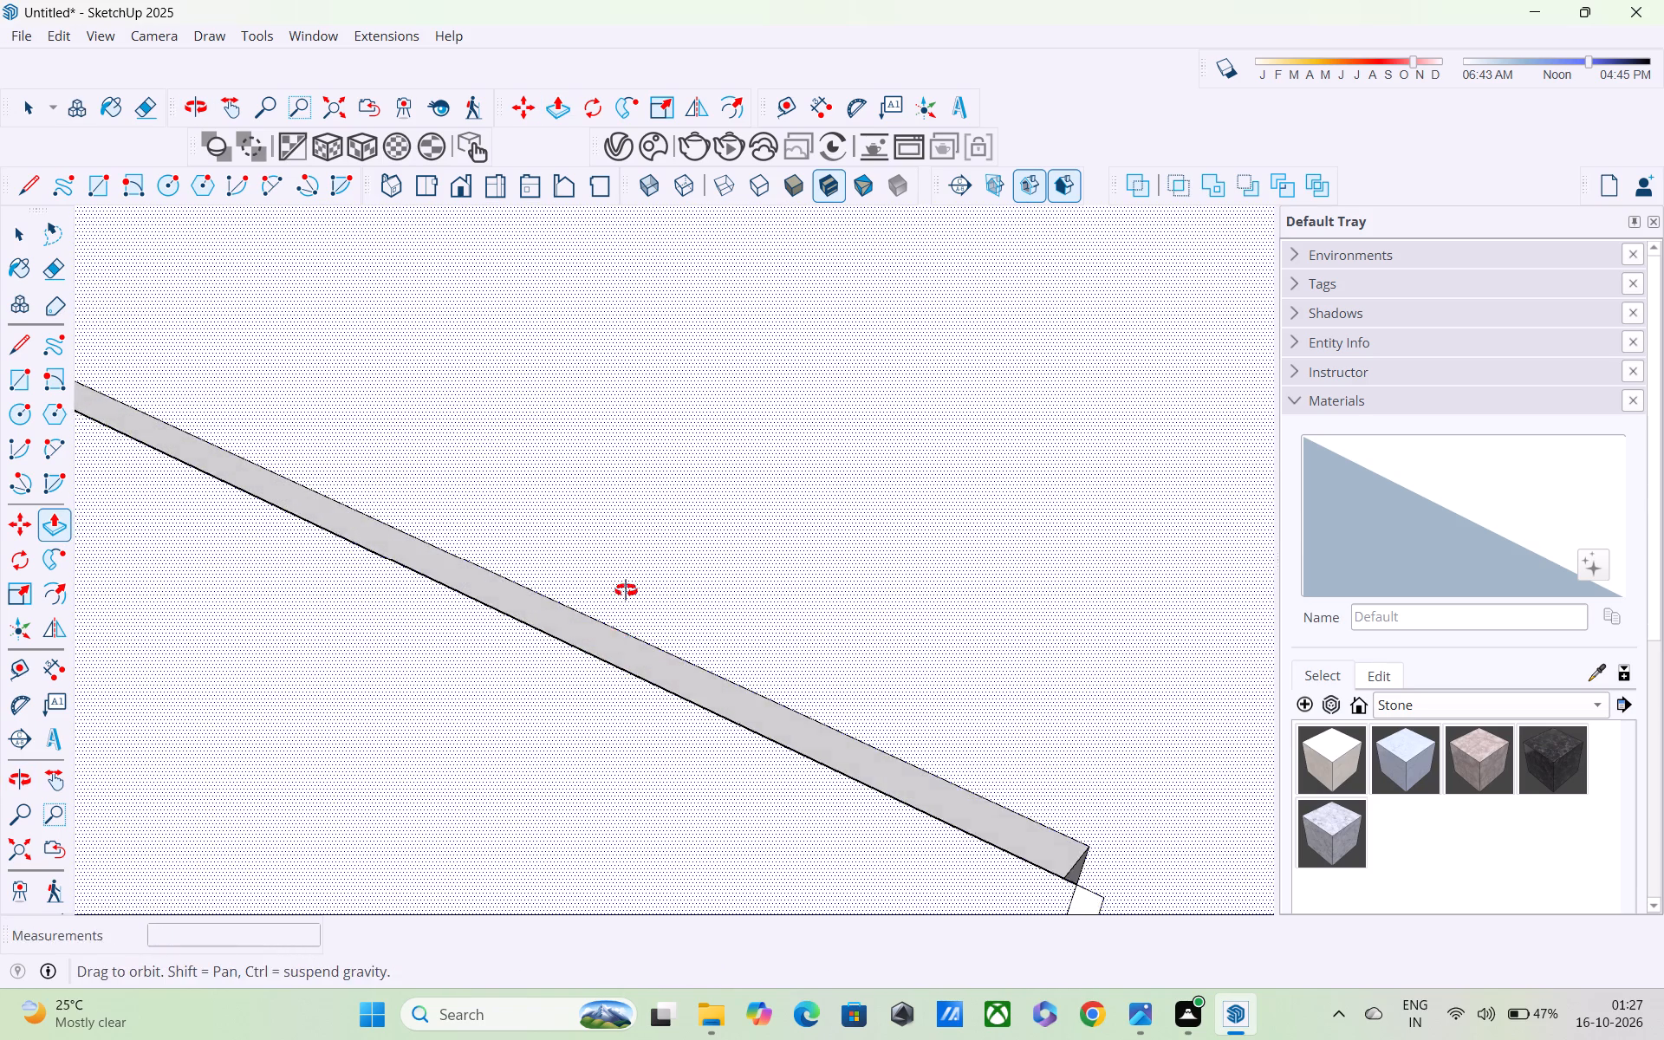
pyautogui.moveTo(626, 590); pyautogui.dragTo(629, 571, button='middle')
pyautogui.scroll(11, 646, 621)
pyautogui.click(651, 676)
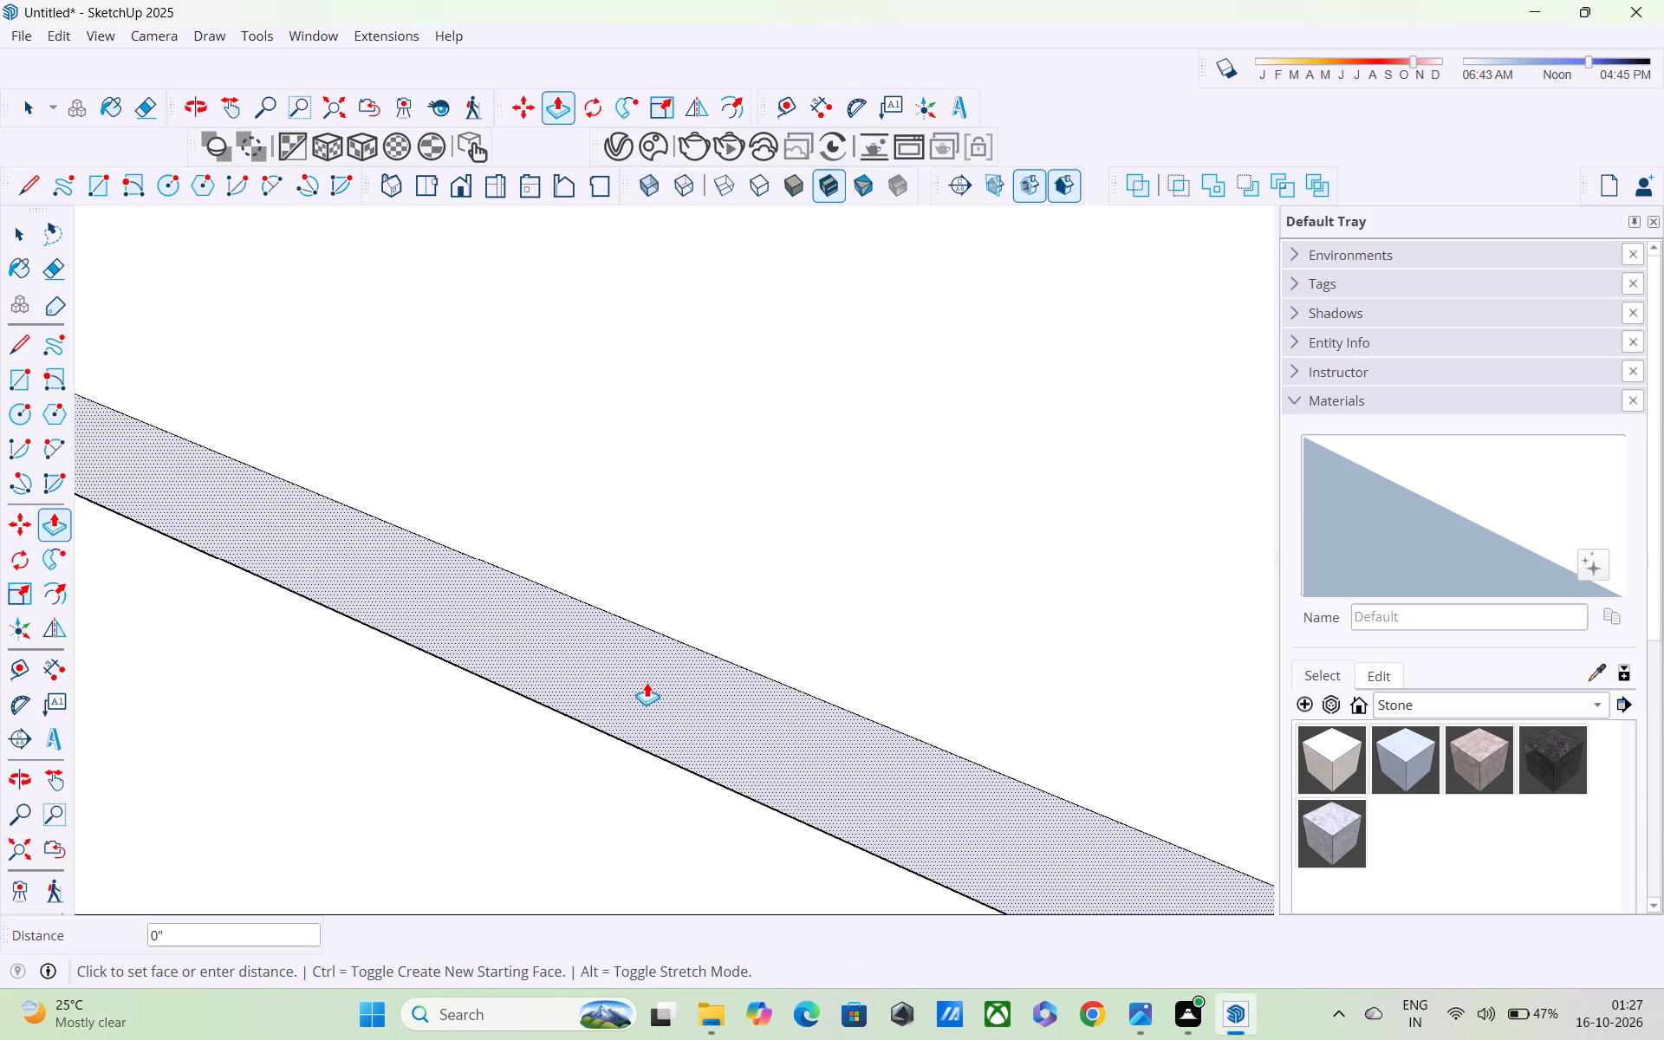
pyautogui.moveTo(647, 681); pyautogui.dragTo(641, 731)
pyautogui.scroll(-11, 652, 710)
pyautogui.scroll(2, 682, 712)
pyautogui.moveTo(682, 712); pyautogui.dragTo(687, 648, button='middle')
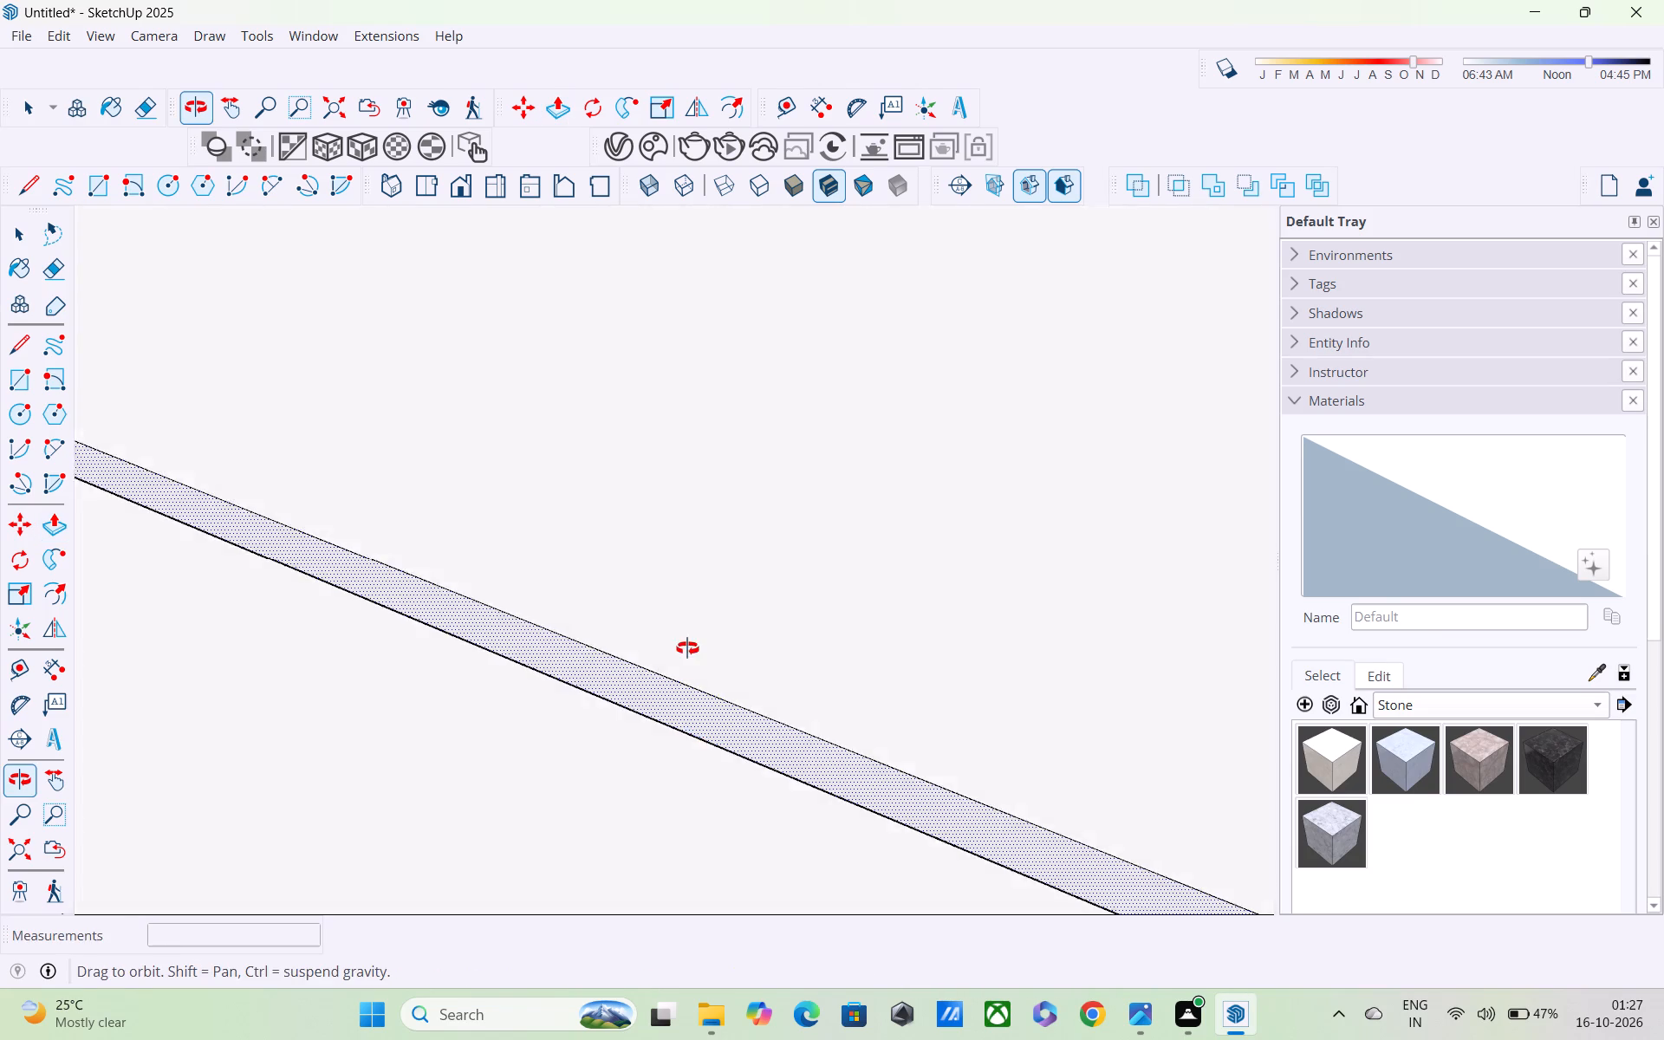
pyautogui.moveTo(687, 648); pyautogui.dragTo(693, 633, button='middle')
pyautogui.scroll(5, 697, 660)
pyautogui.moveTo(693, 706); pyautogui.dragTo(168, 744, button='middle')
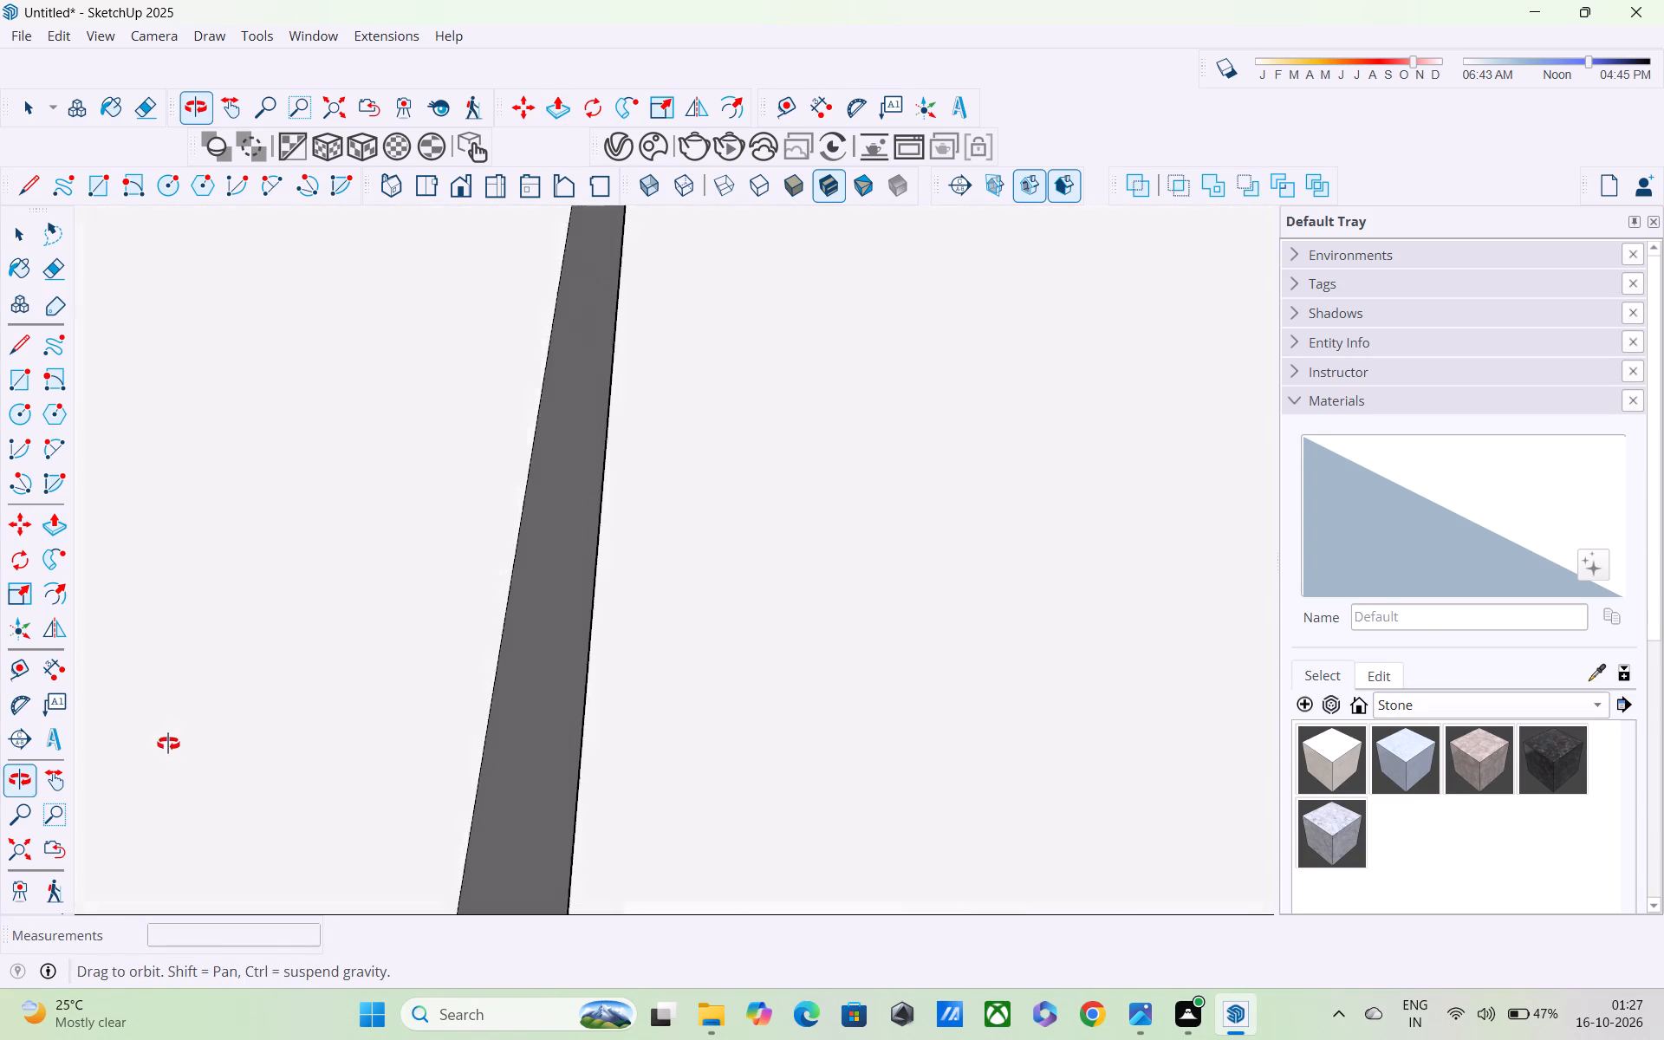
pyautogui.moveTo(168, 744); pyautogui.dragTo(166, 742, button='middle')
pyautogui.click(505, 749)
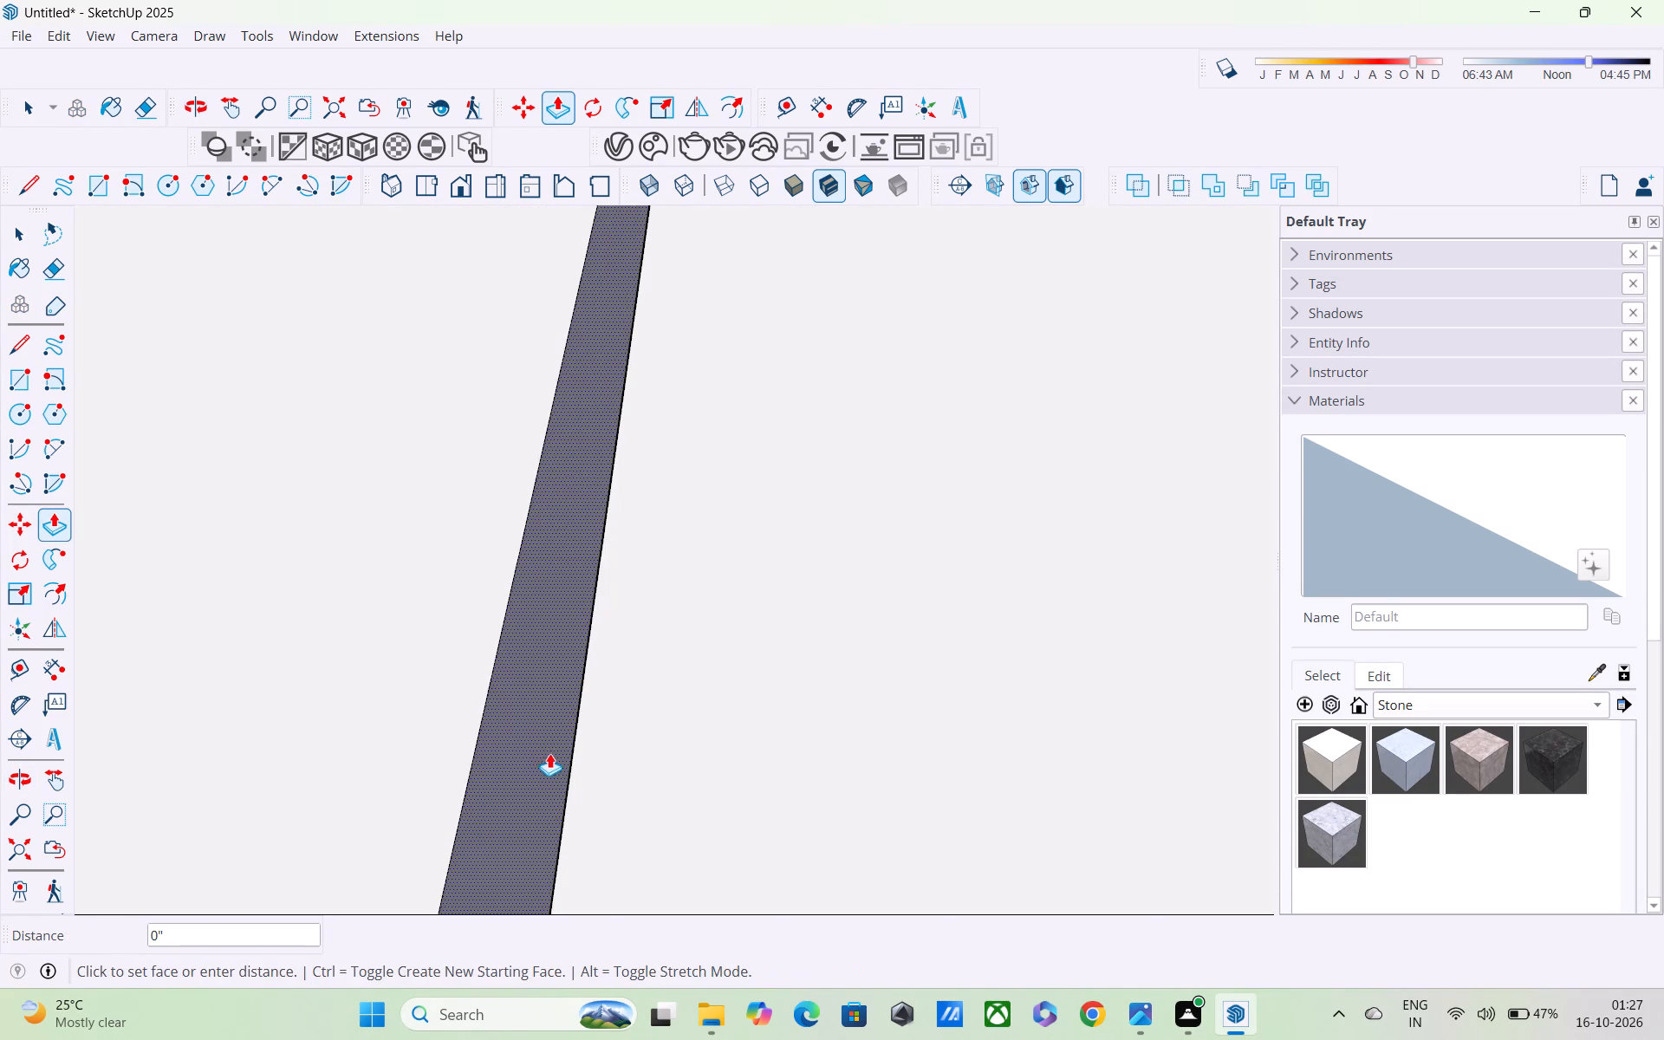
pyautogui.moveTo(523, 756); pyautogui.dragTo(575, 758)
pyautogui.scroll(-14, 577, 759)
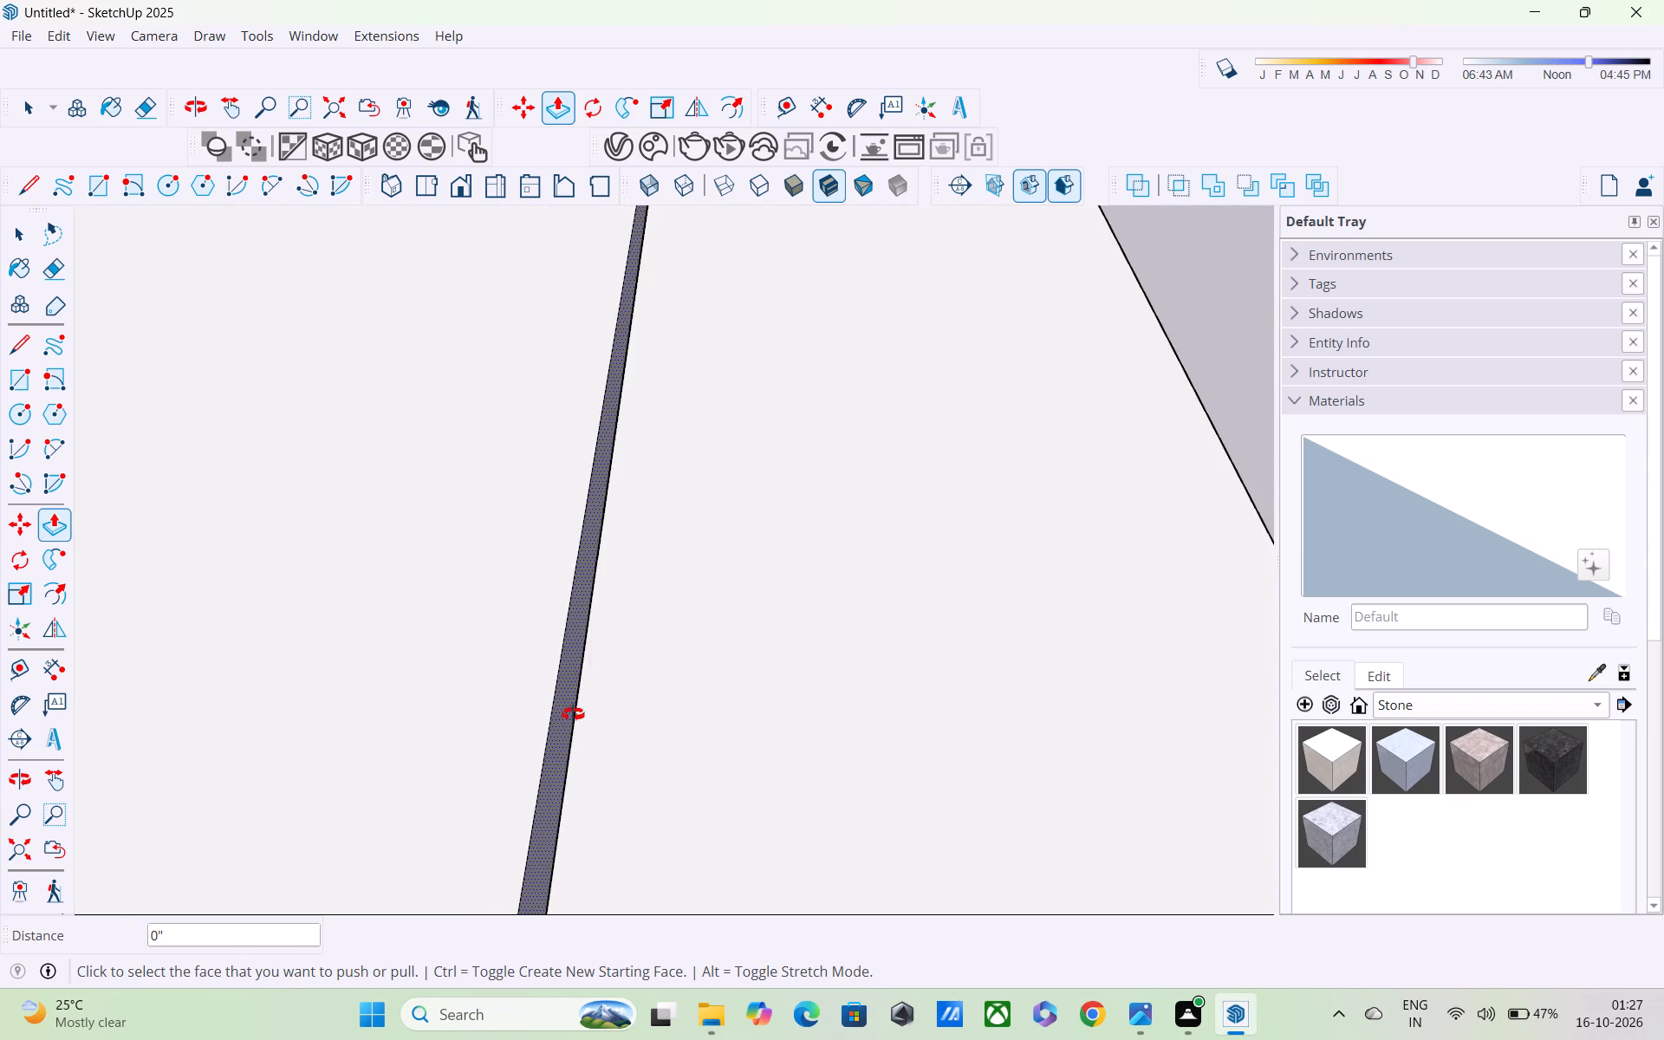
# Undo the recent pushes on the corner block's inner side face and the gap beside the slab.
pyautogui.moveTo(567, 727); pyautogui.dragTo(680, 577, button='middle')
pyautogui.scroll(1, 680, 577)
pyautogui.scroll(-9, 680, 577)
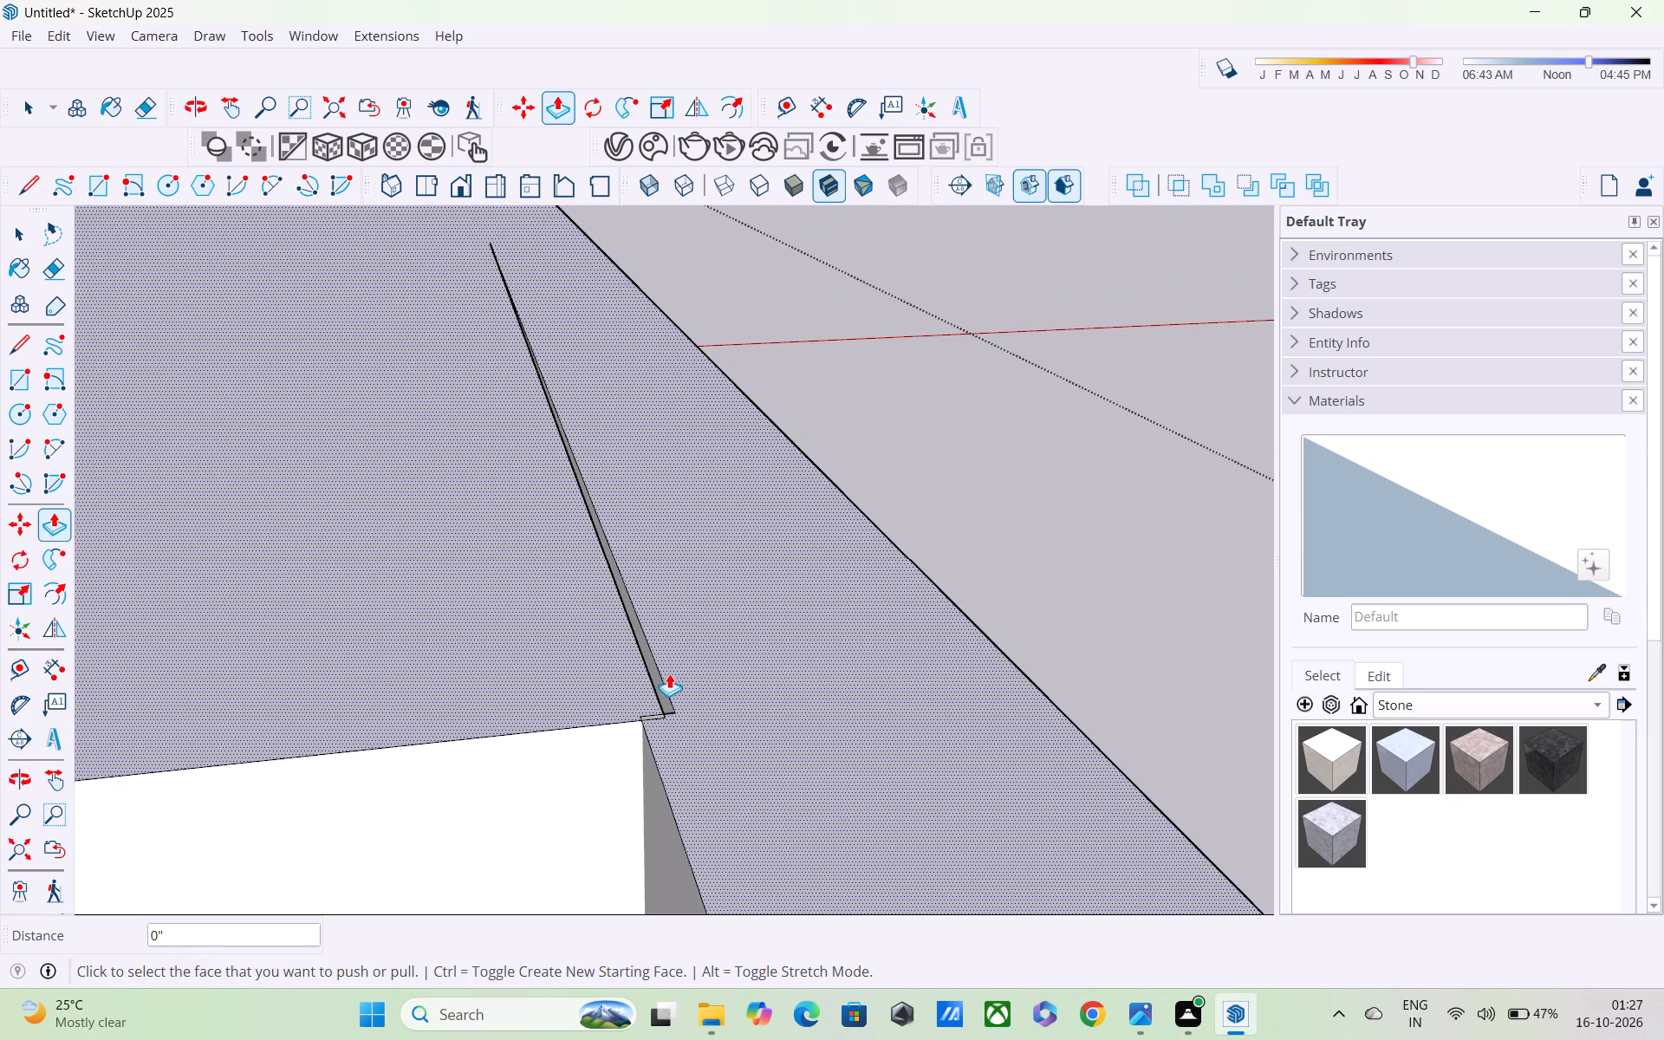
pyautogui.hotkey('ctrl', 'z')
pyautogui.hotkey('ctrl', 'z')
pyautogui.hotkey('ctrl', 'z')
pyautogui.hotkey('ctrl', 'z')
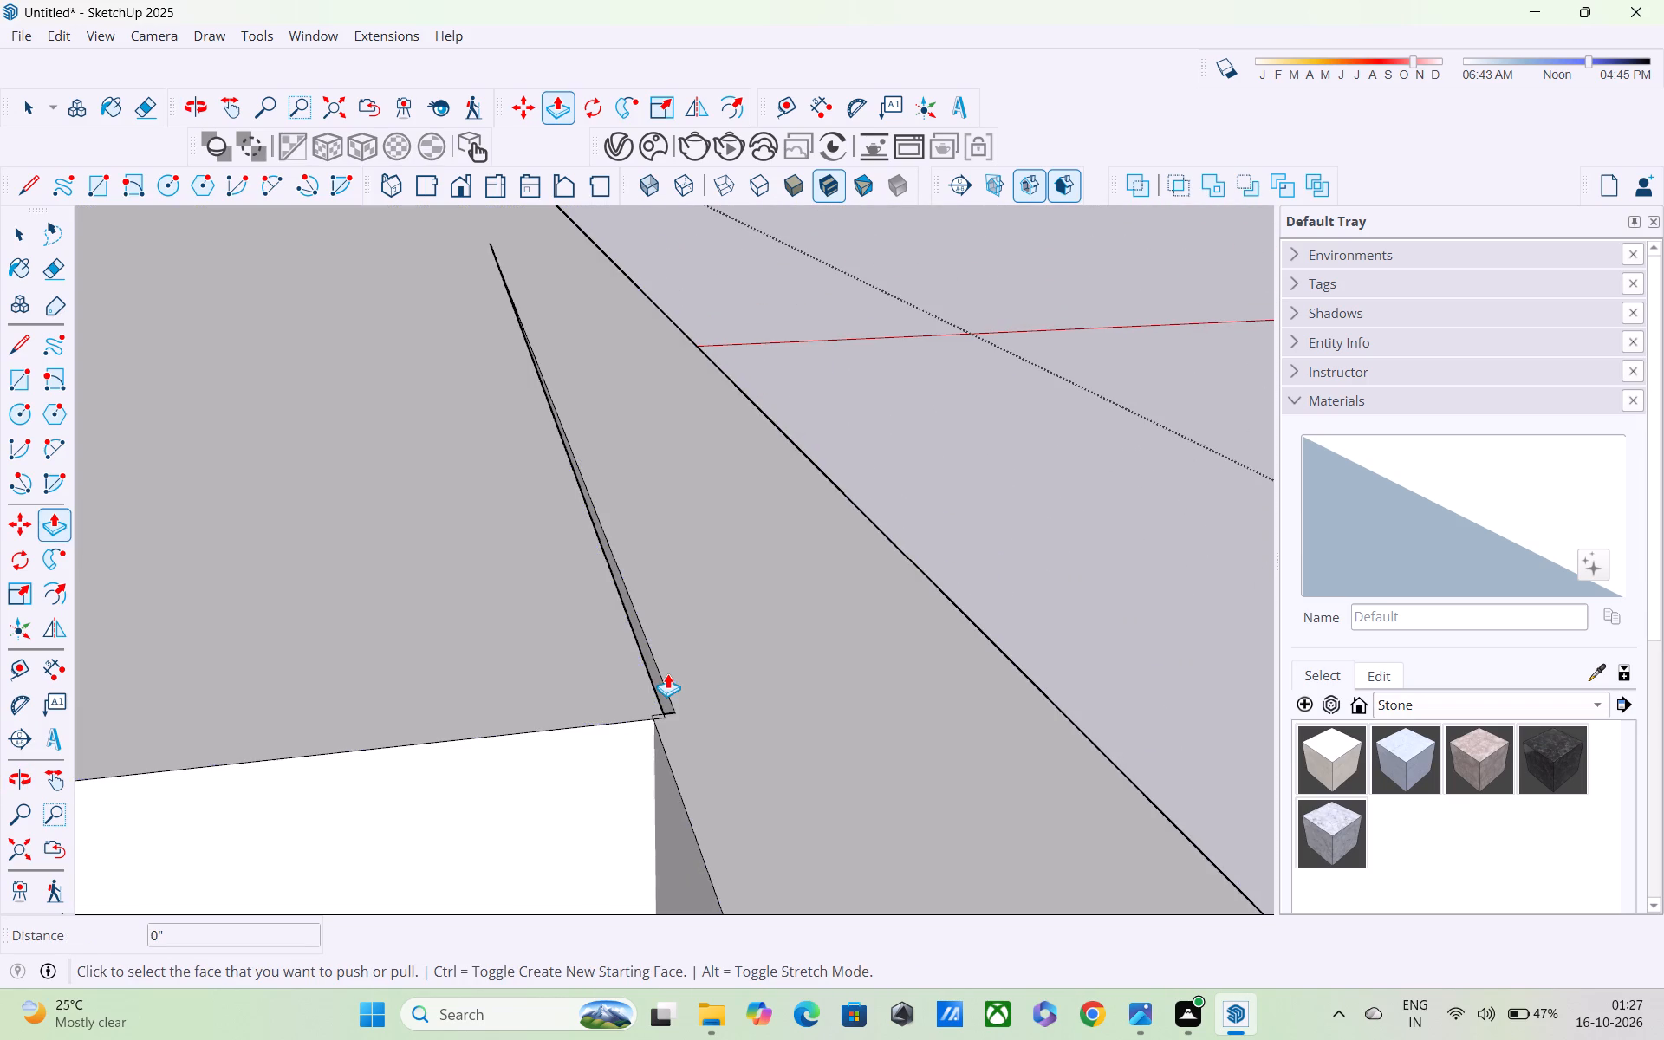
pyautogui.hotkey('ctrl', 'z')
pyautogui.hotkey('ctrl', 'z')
# Push/Pull the narrow face along the gap towards the slab by about 1/4", creating a new starting face.
pyautogui.scroll(3, 660, 690)
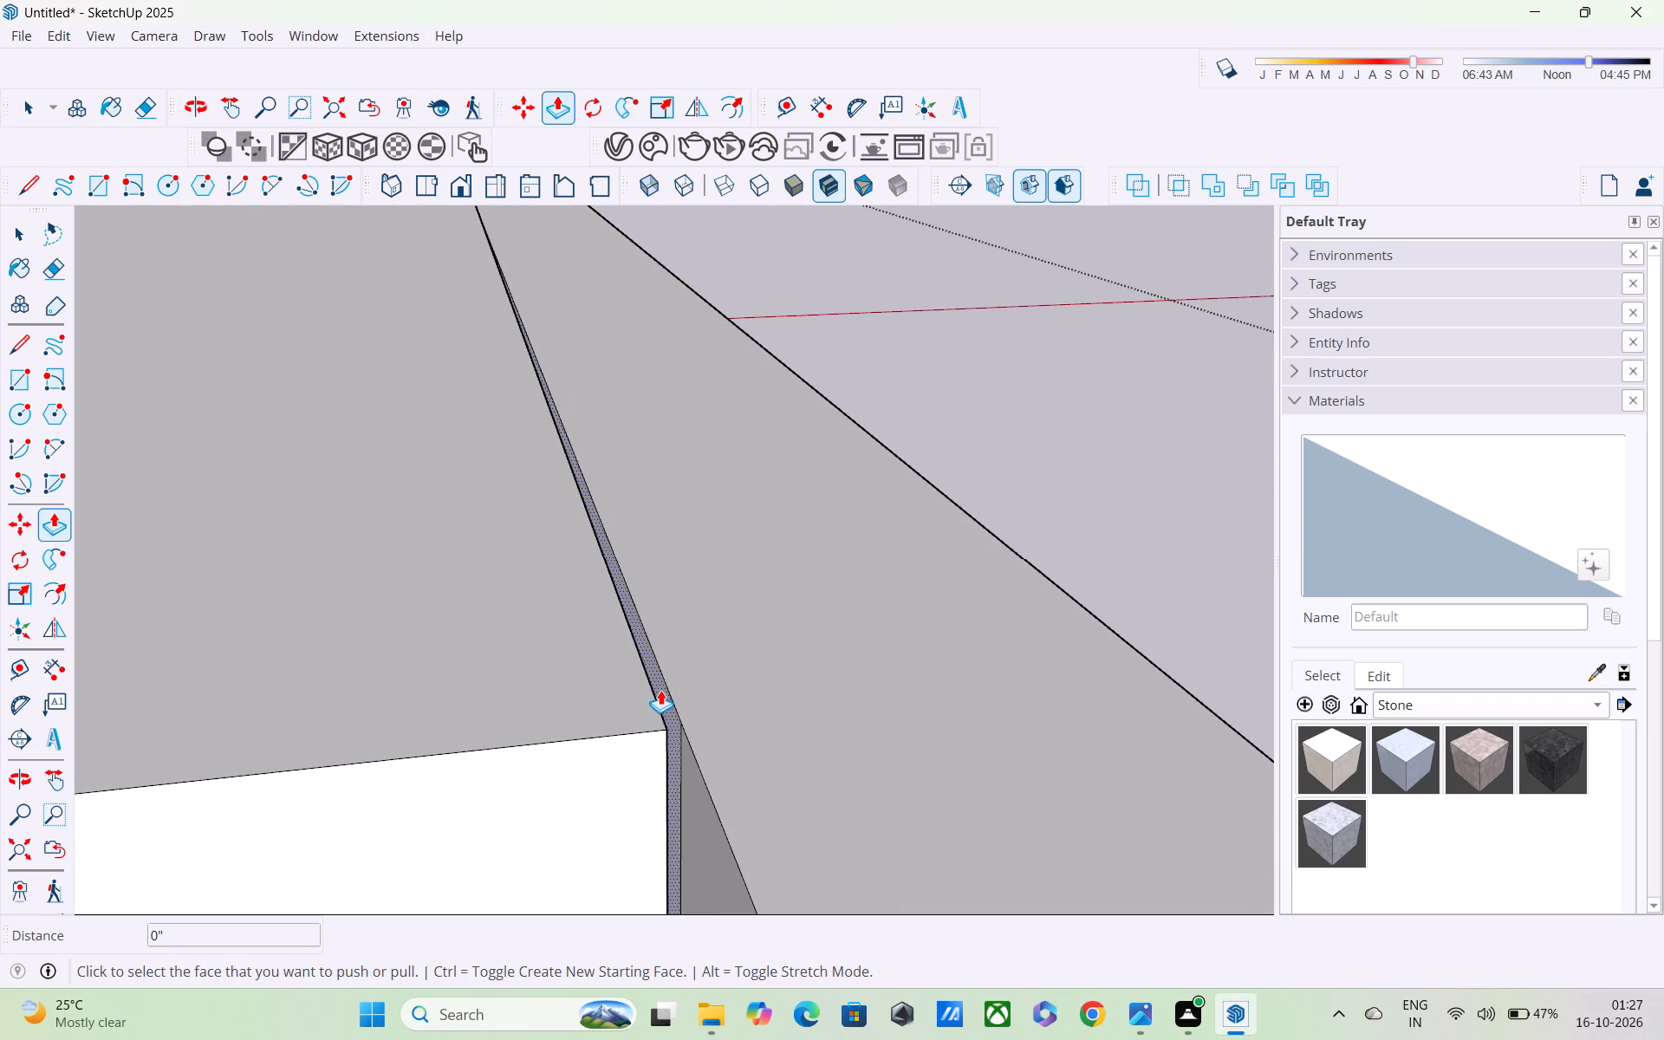
pyautogui.click(661, 687)
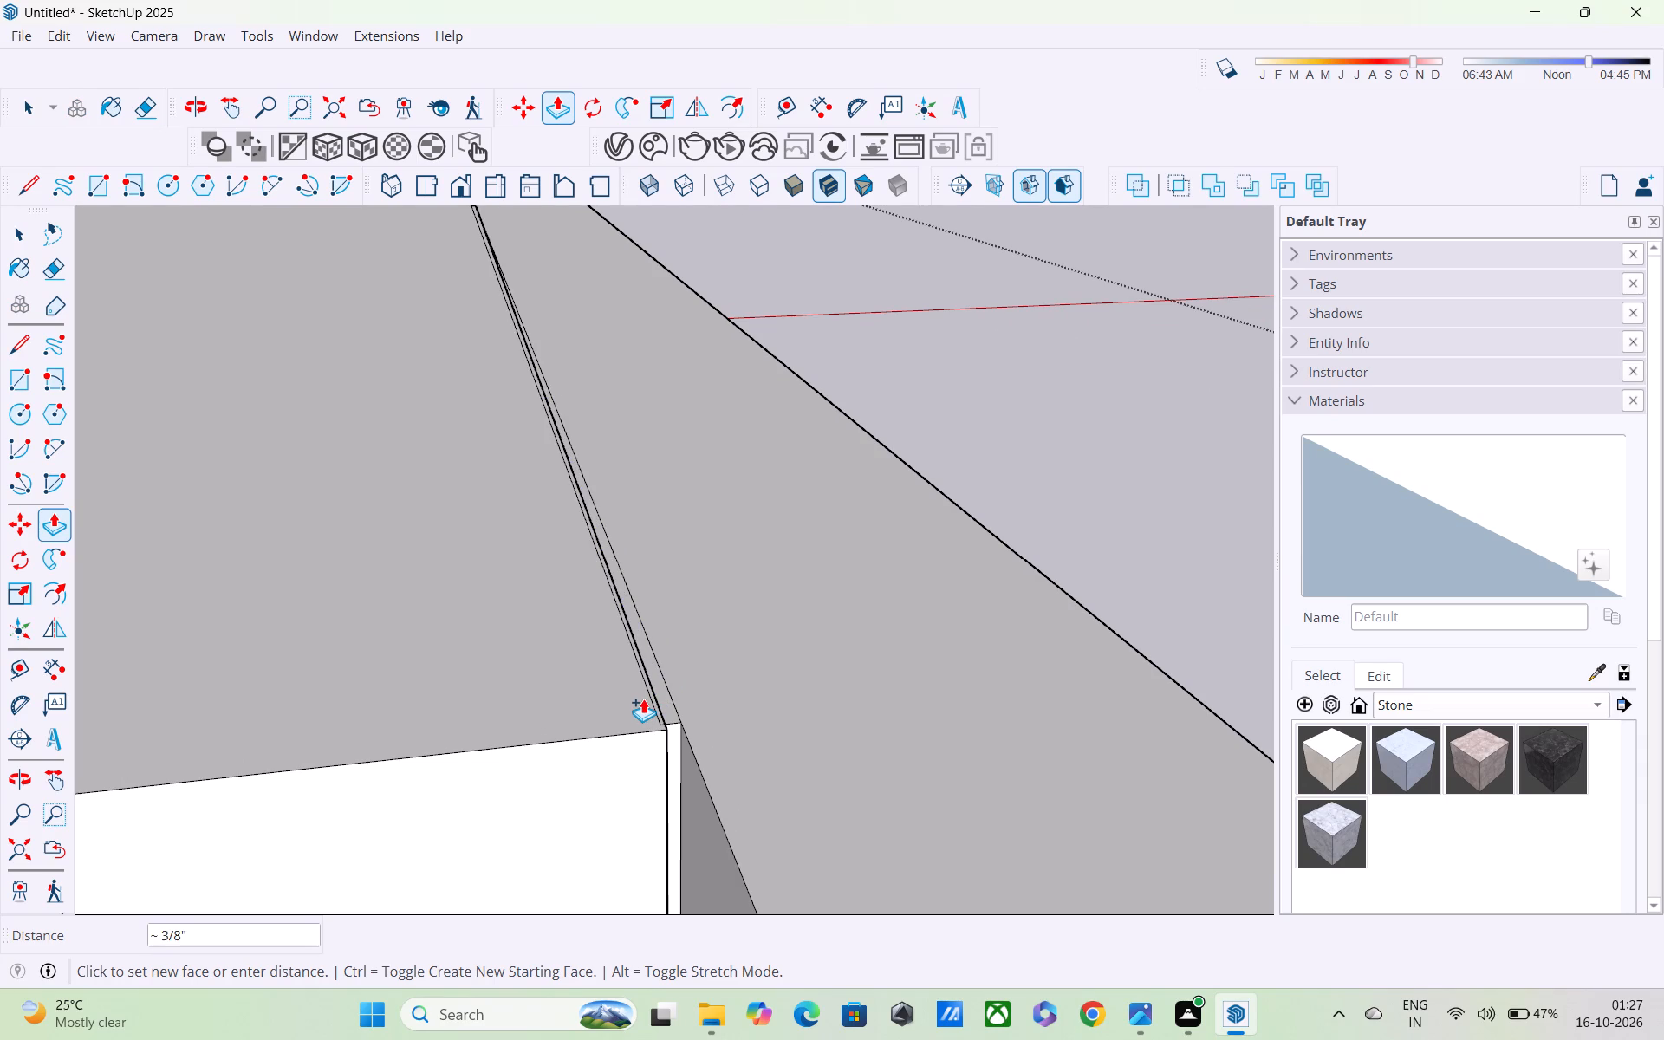
pyautogui.press('Escape')
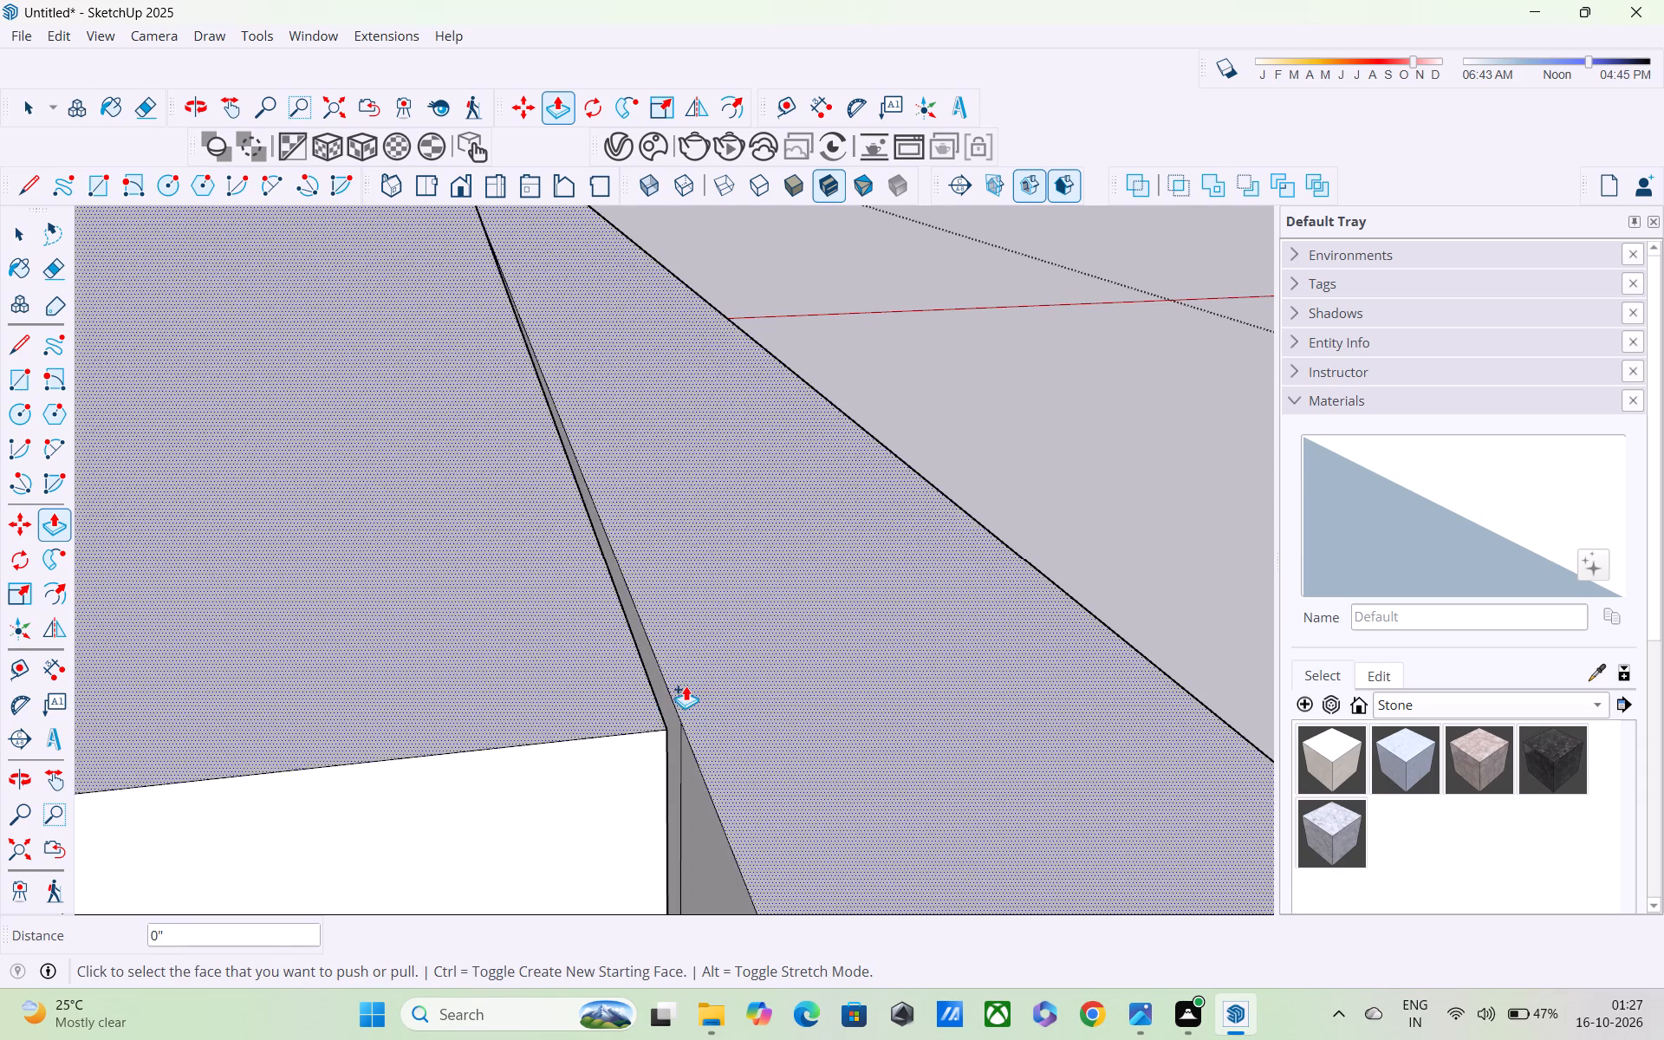
pyautogui.scroll(9, 668, 715)
pyautogui.click(674, 709)
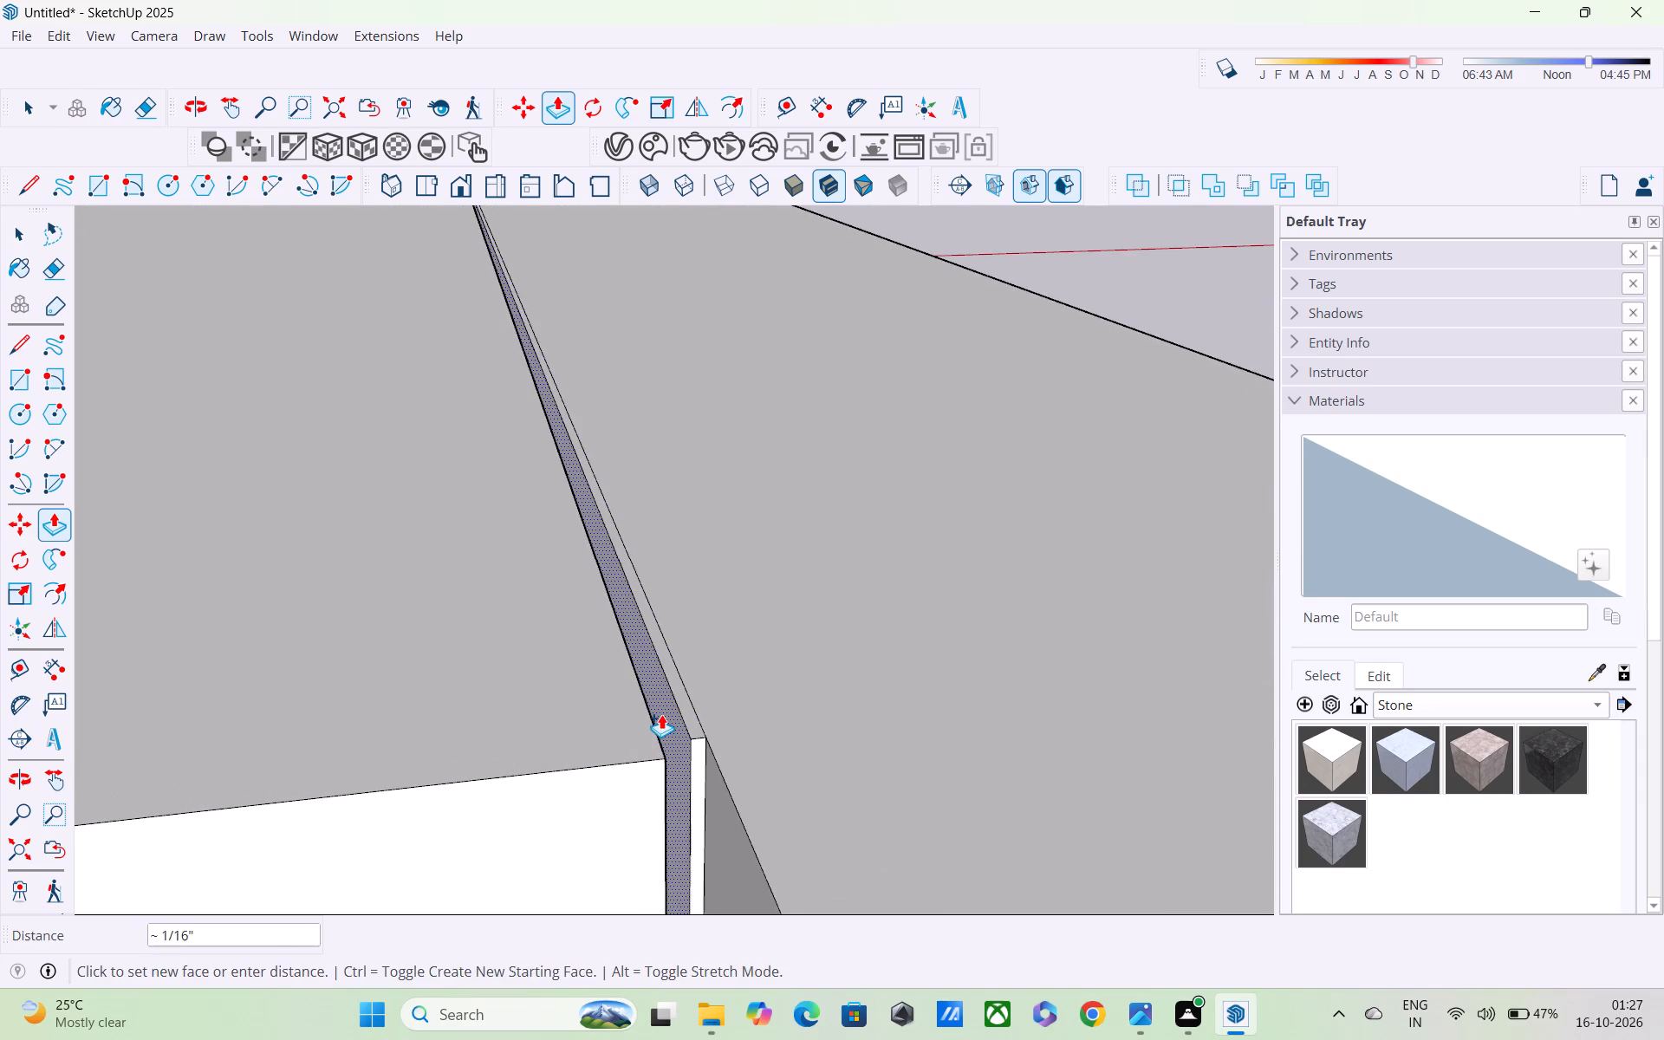
pyautogui.click(647, 722)
# Push/Pull the filled strip's narrow end face outwards by about 3/16", level with the slab's side.
pyautogui.scroll(-10, 647, 722)
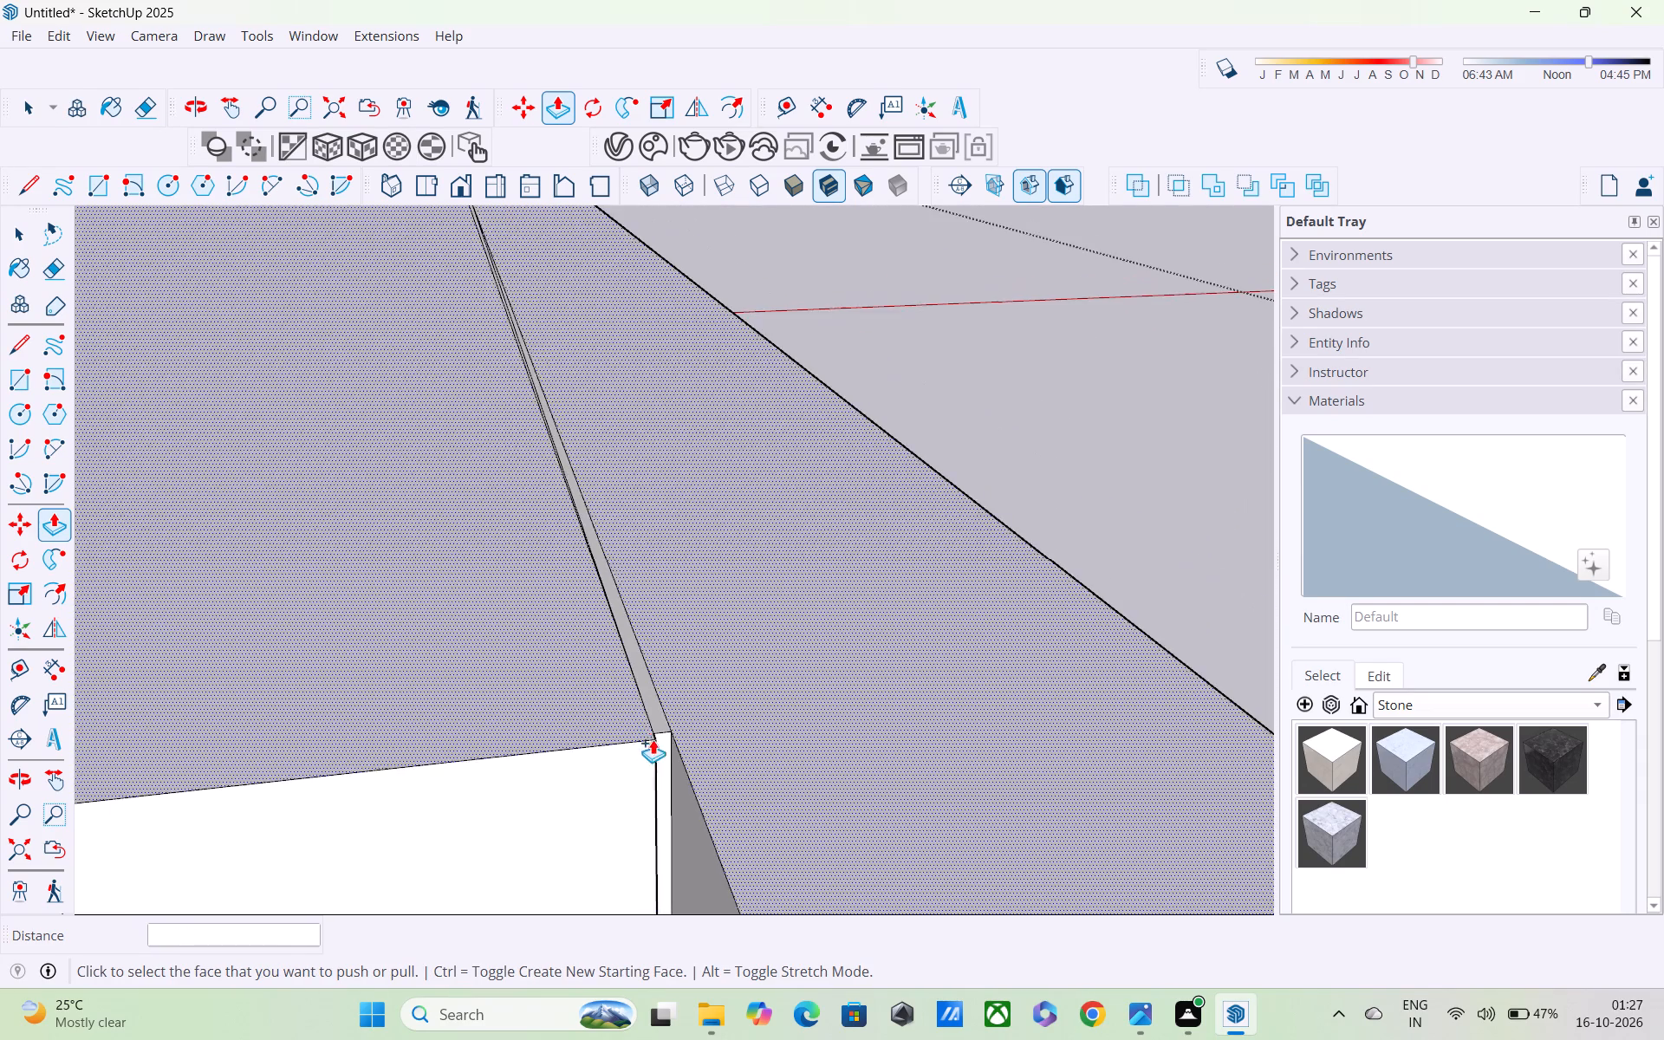
pyautogui.moveTo(654, 746); pyautogui.dragTo(637, 613, button='middle')
pyautogui.scroll(5, 675, 777)
pyautogui.moveTo(663, 768); pyautogui.dragTo(721, 998, button='middle')
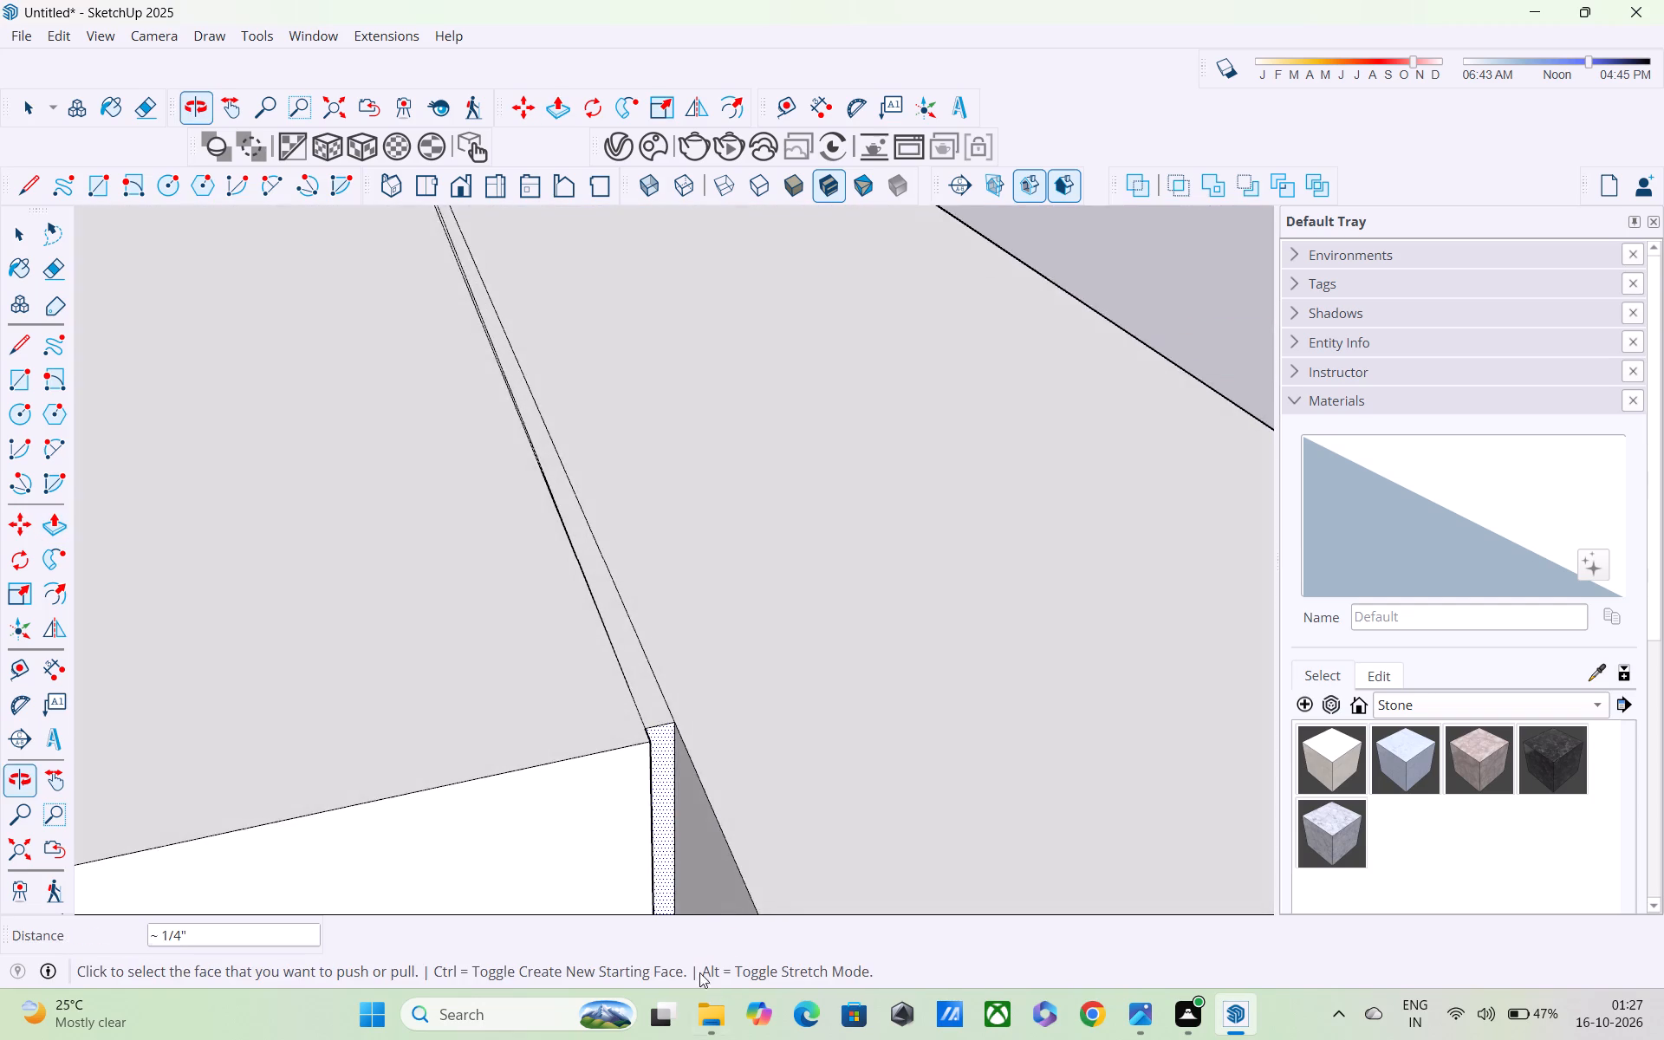
pyautogui.scroll(4, 636, 790)
pyautogui.scroll(-3, 627, 767)
pyautogui.moveTo(644, 763); pyautogui.dragTo(662, 724, button='middle')
pyautogui.scroll(5, 684, 740)
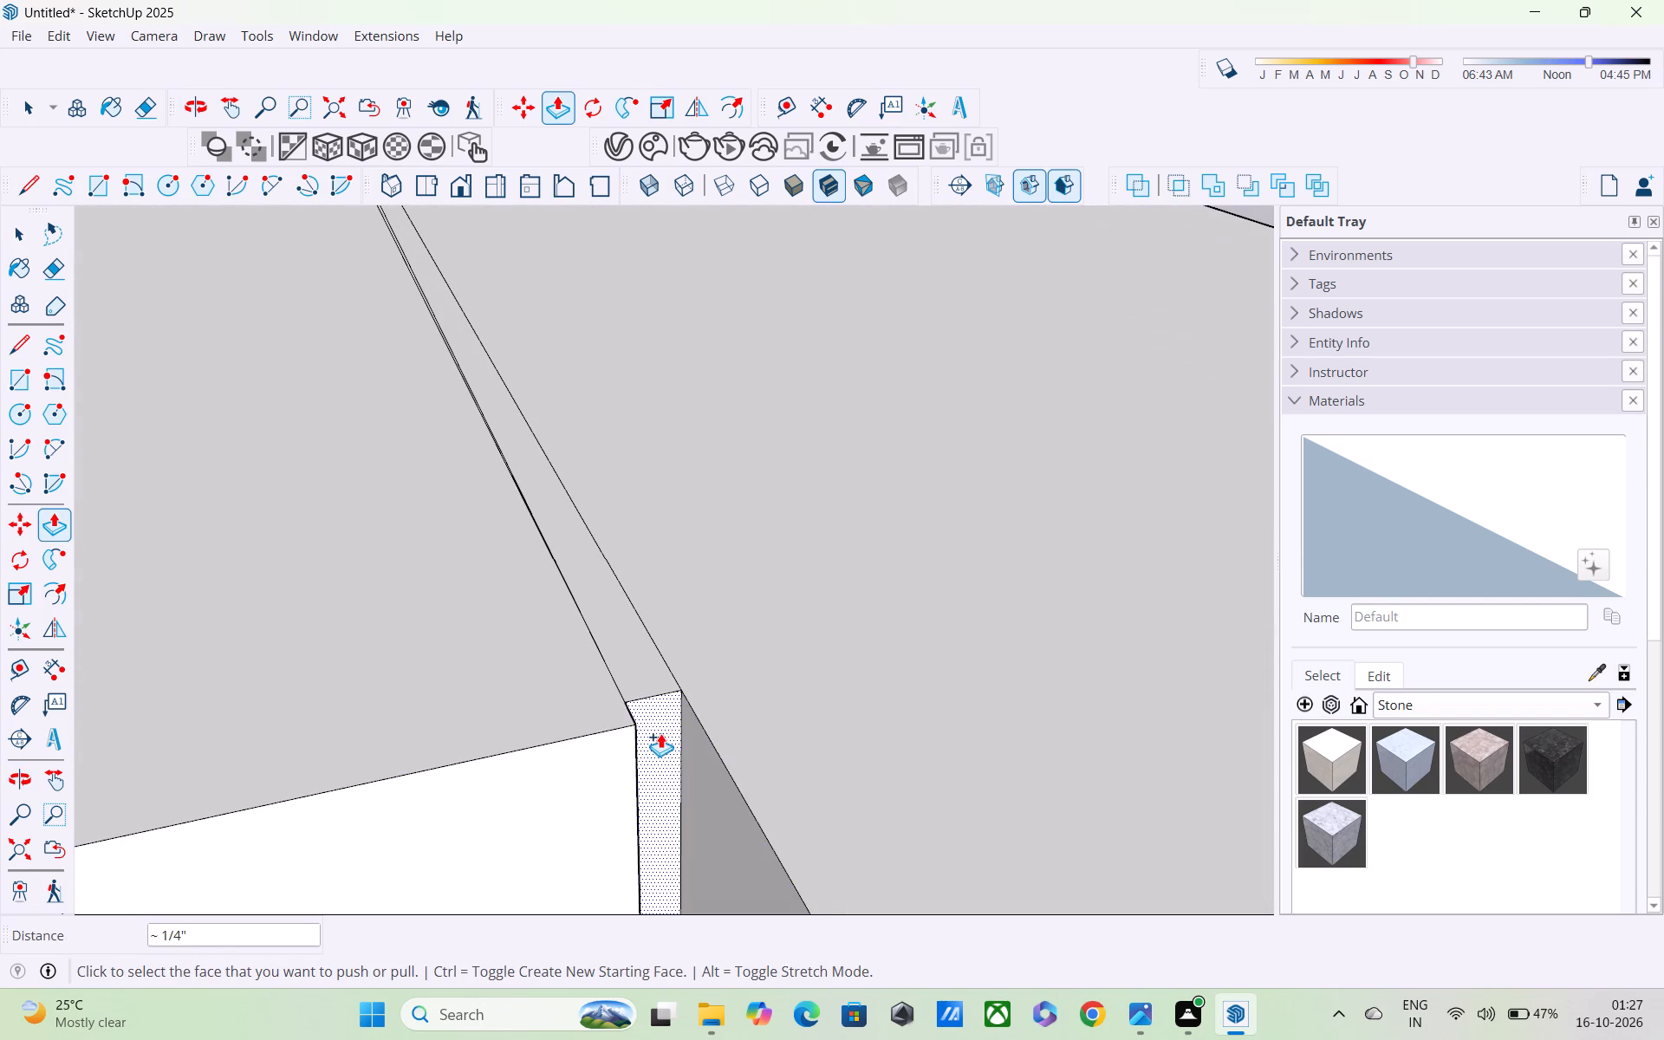
pyautogui.click(658, 731)
pyautogui.click(639, 762)
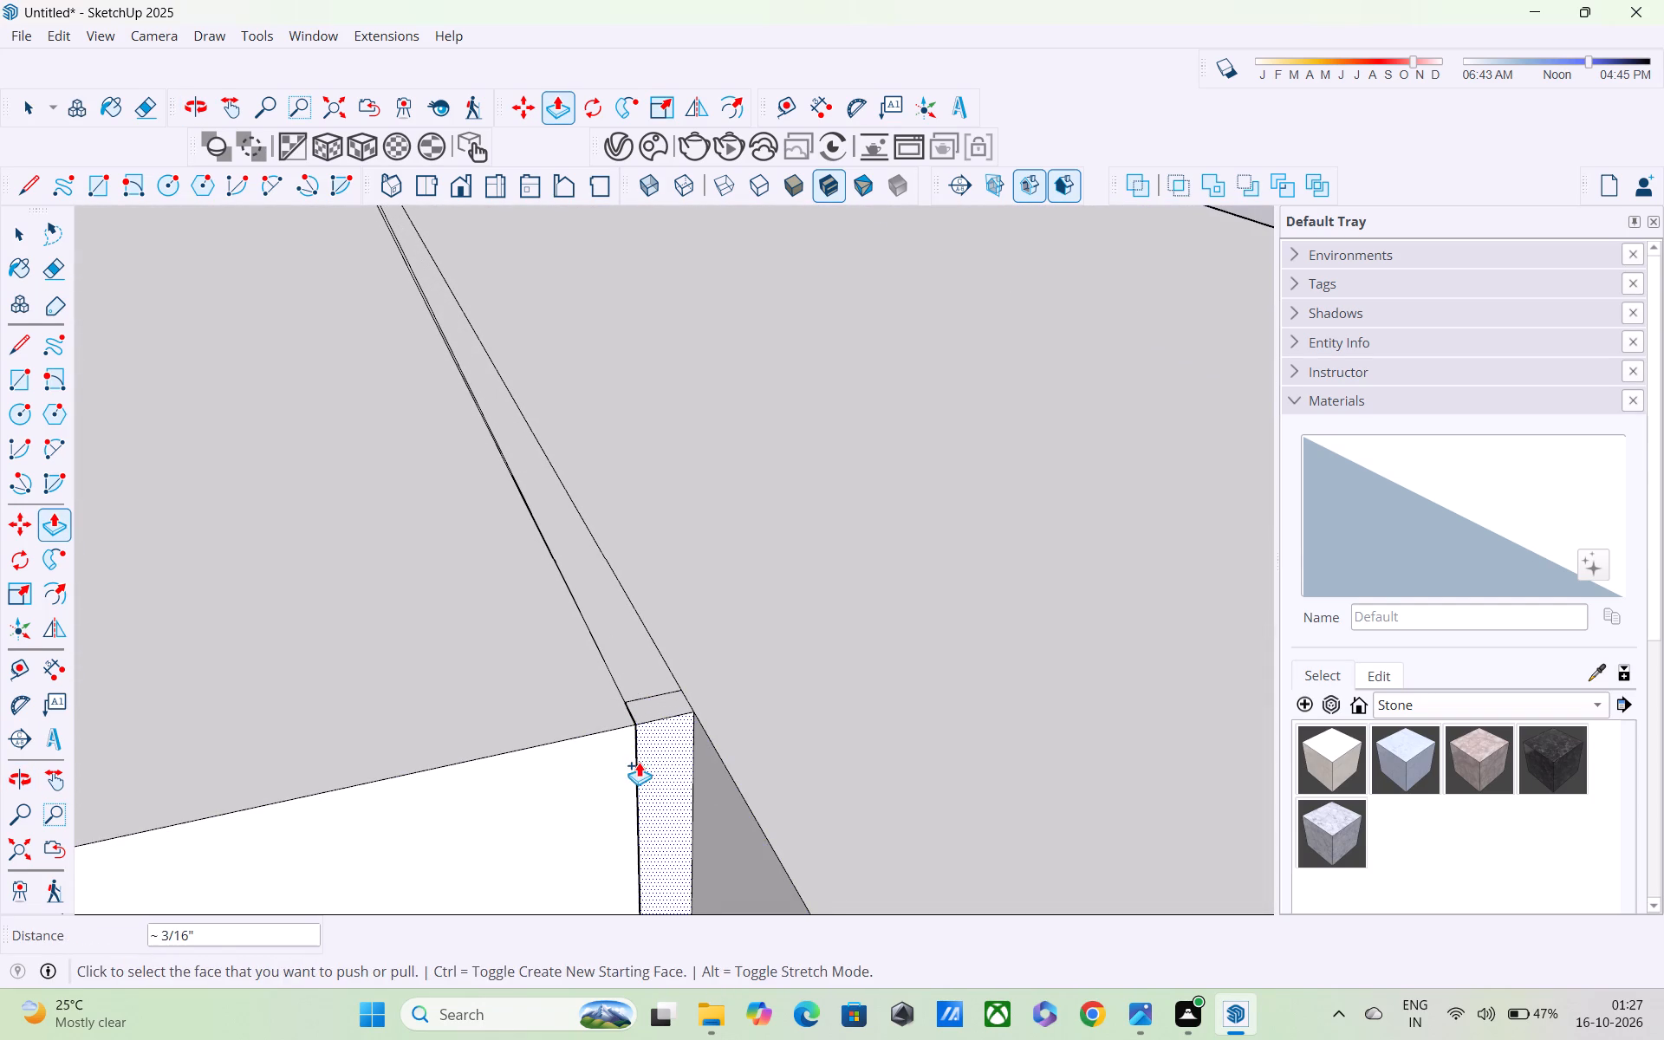
# Erase the two long seam edges between the slab and the corner block on the top face.
pyautogui.scroll(-3, 639, 762)
pyautogui.moveTo(657, 771); pyautogui.dragTo(711, 640, button='middle')
pyautogui.scroll(1, 712, 640)
pyautogui.moveTo(673, 705); pyautogui.dragTo(728, 869, button='middle')
pyautogui.scroll(-6, 482, 700)
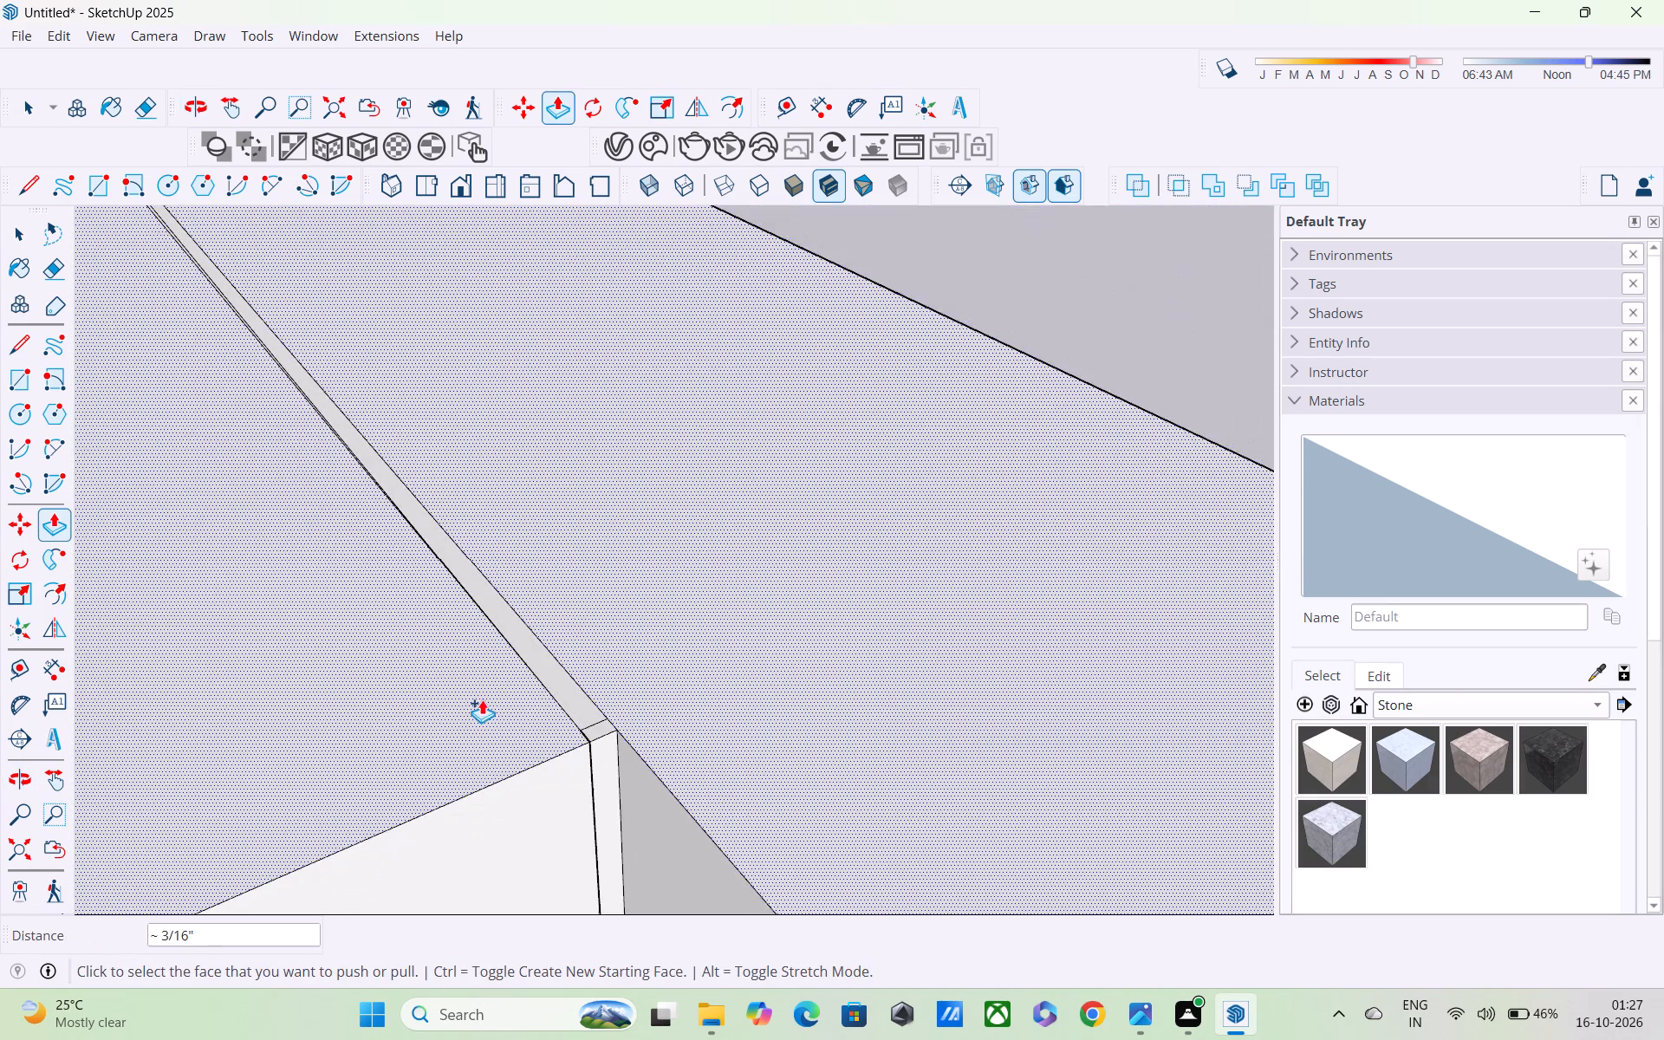
pyautogui.press('e')
pyautogui.click(487, 627)
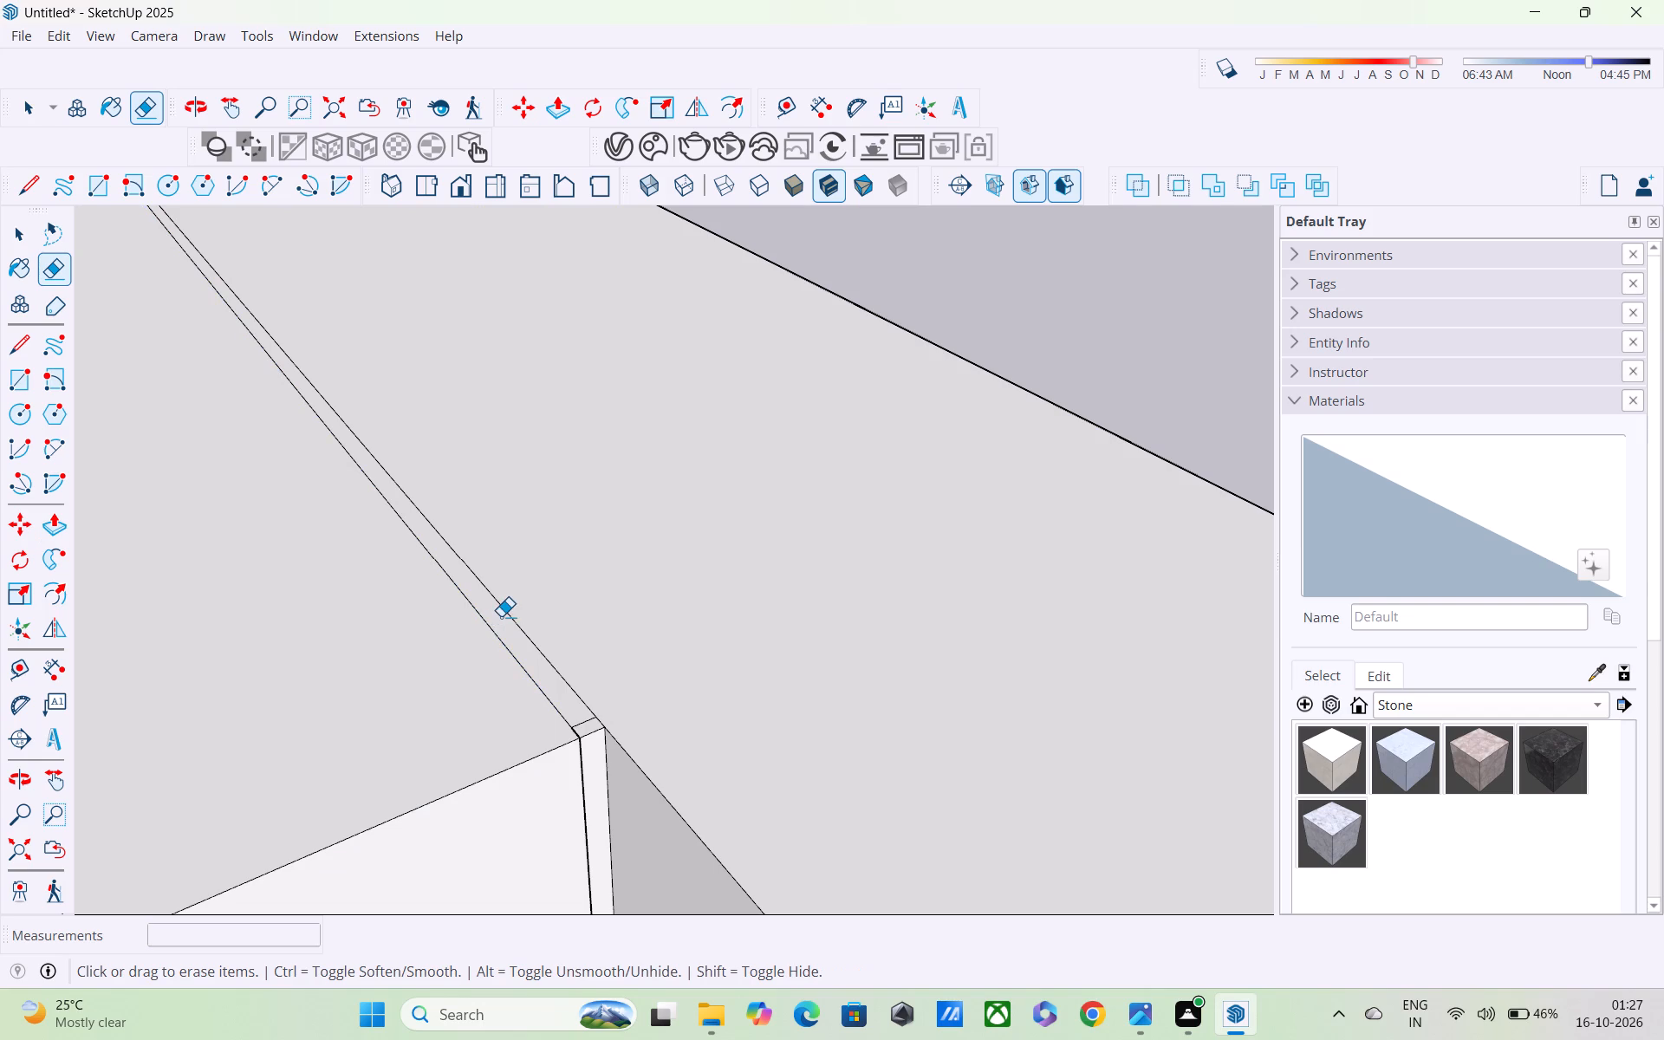
pyautogui.click(494, 629)
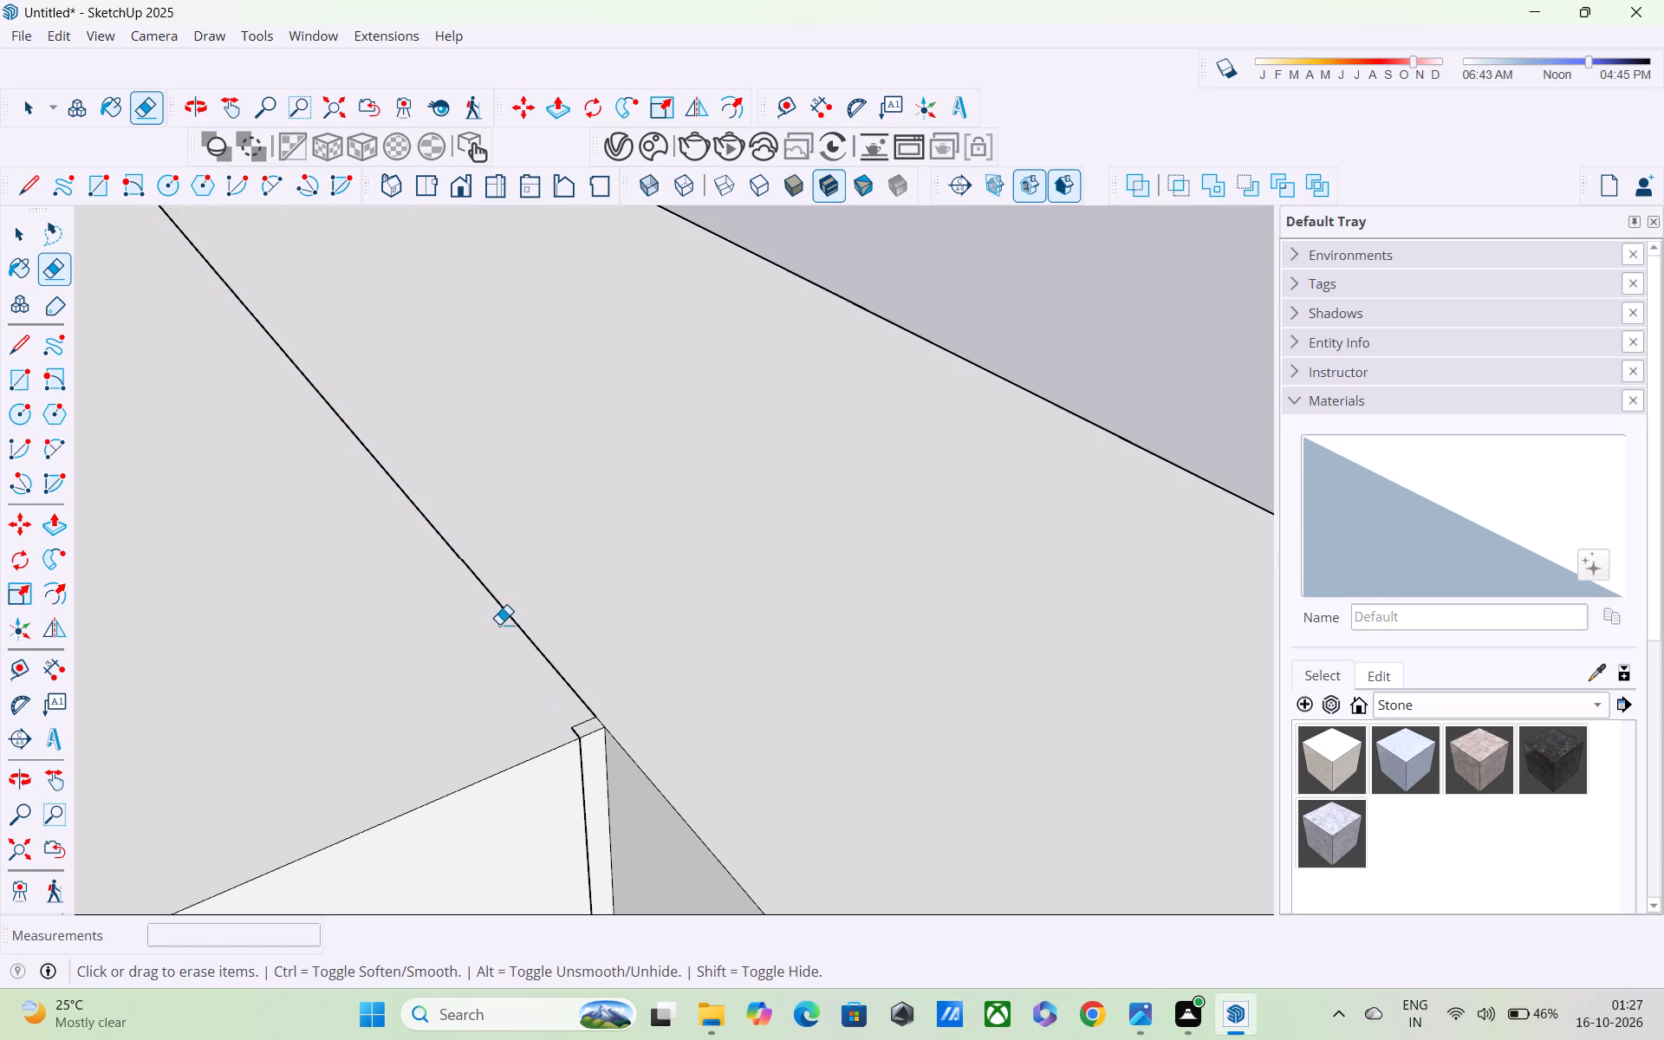
pyautogui.click(507, 610)
# Erase the short leftover edges on the top face at the strip's end, and undo the last erasure.
pyautogui.scroll(-3, 520, 626)
pyautogui.moveTo(552, 709); pyautogui.dragTo(549, 638, button='middle')
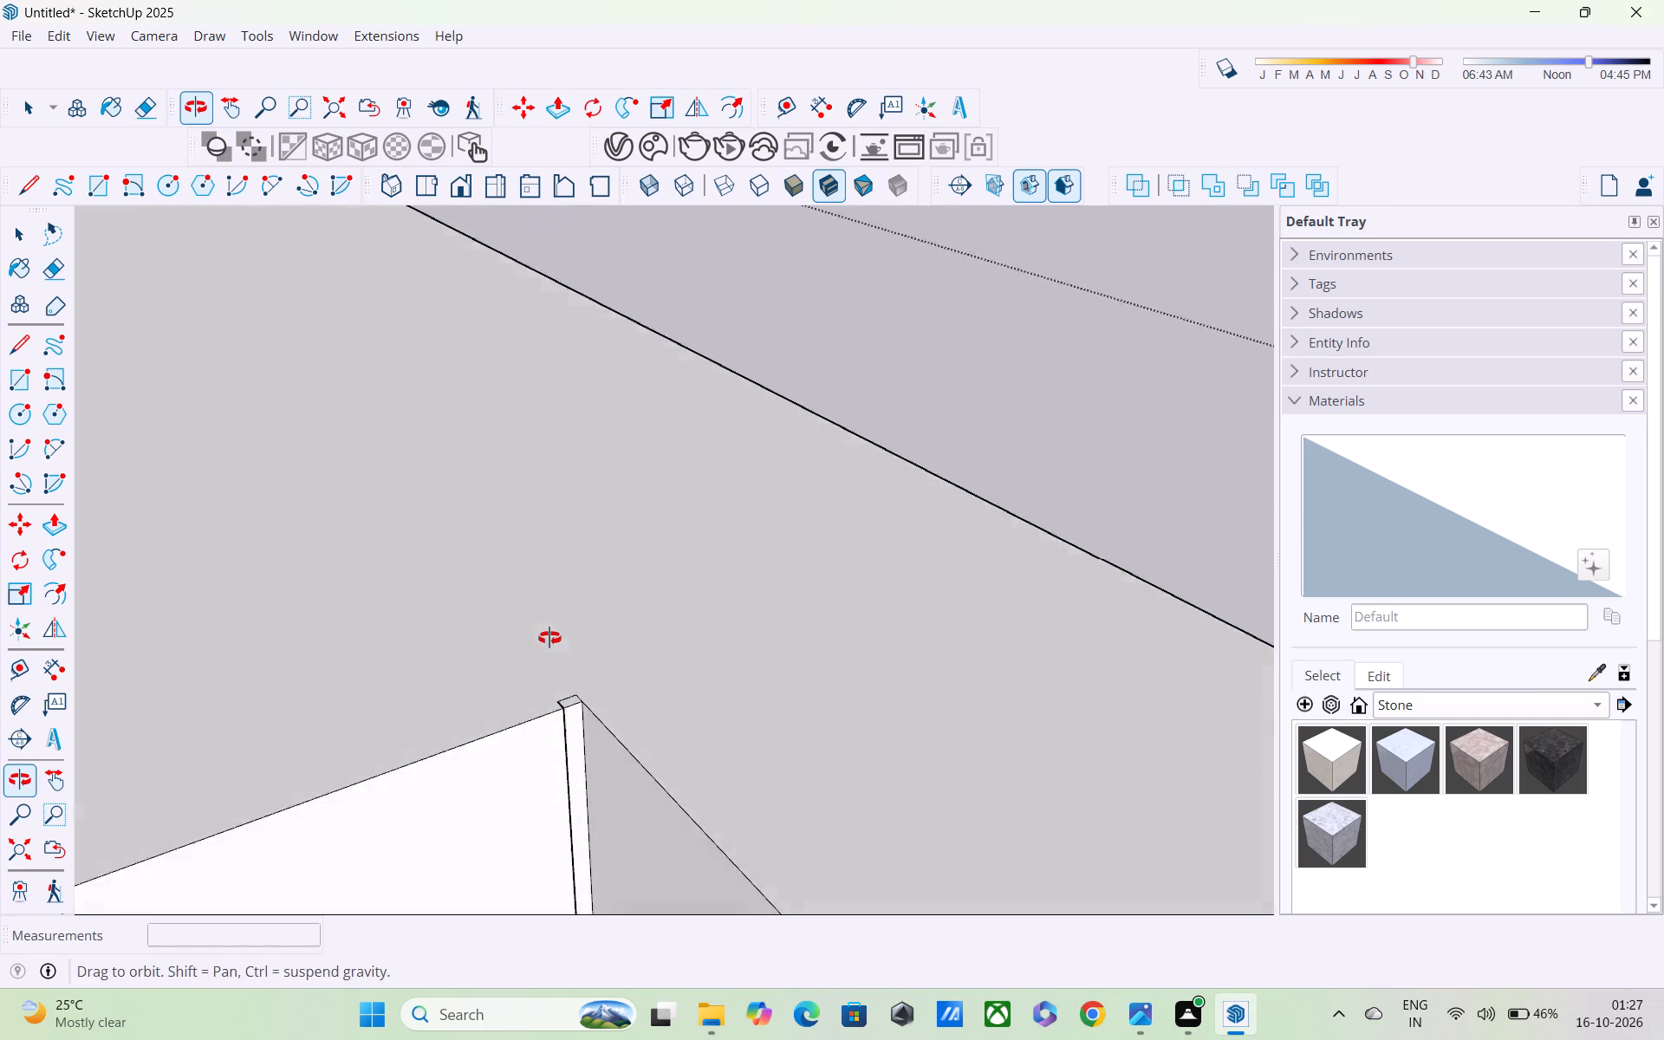
pyautogui.scroll(2, 550, 634)
pyautogui.moveTo(549, 638); pyautogui.dragTo(551, 631, button='middle')
pyautogui.scroll(-11, 553, 638)
pyautogui.scroll(13, 579, 718)
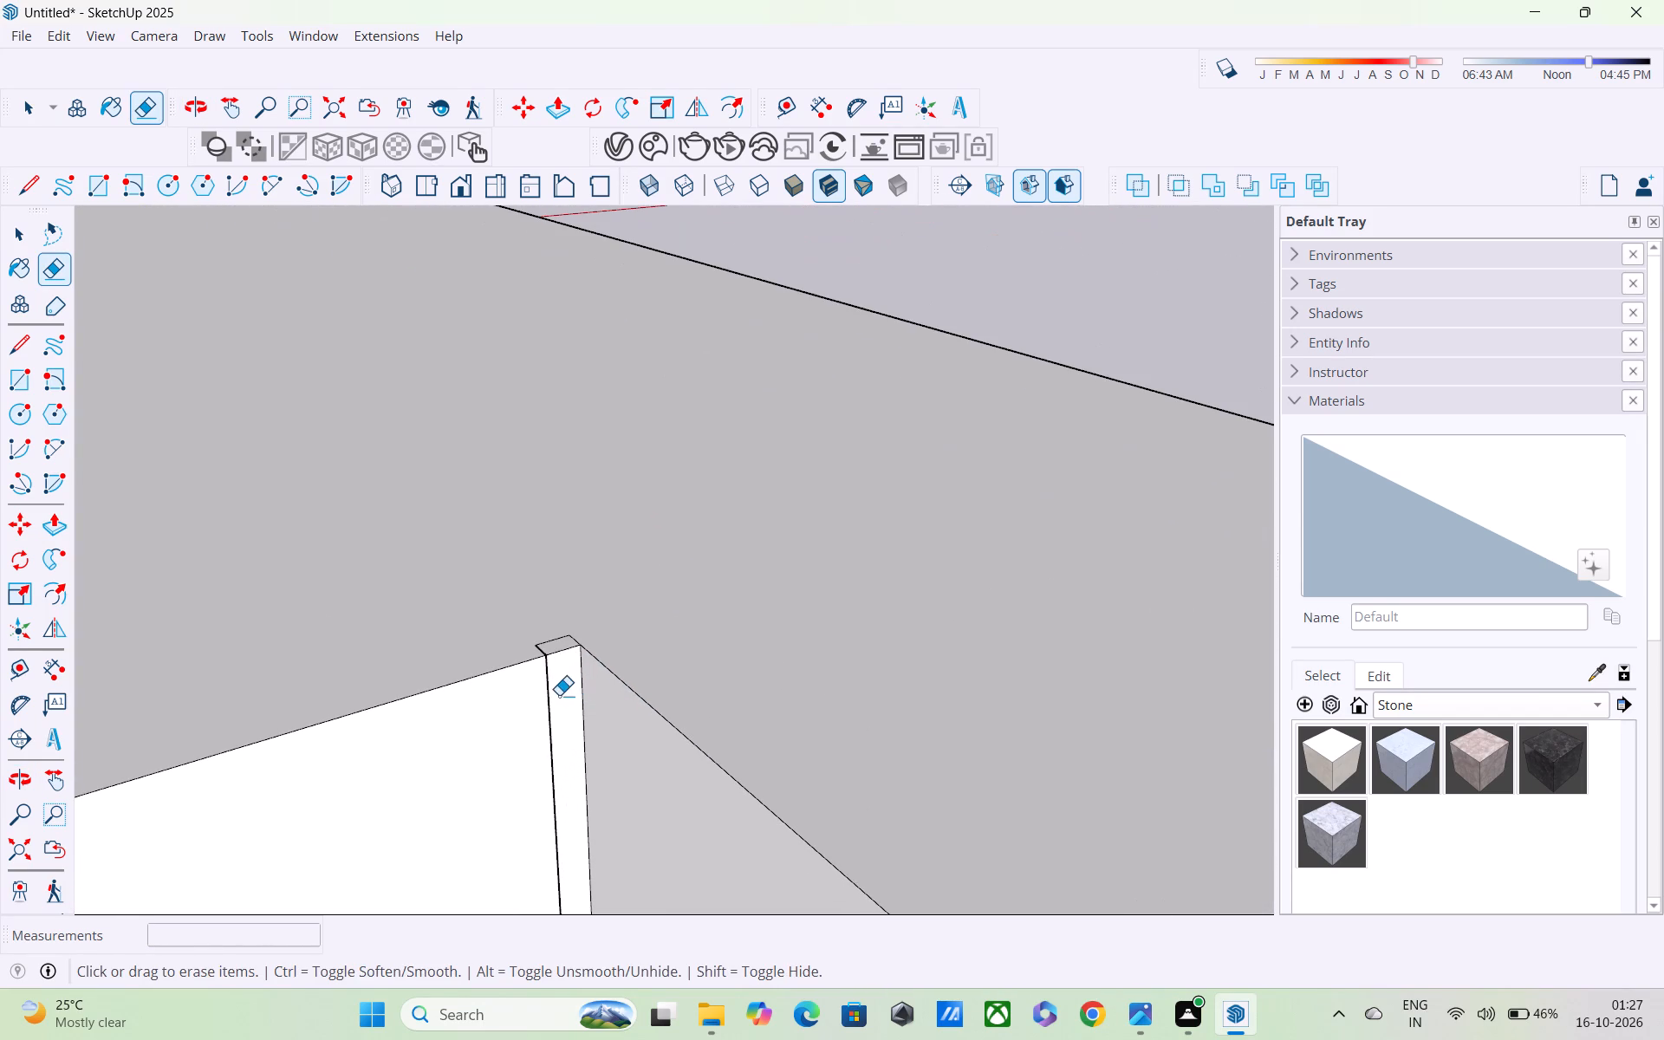
pyautogui.click(548, 678)
pyautogui.hotkey('ctrl', 'z')
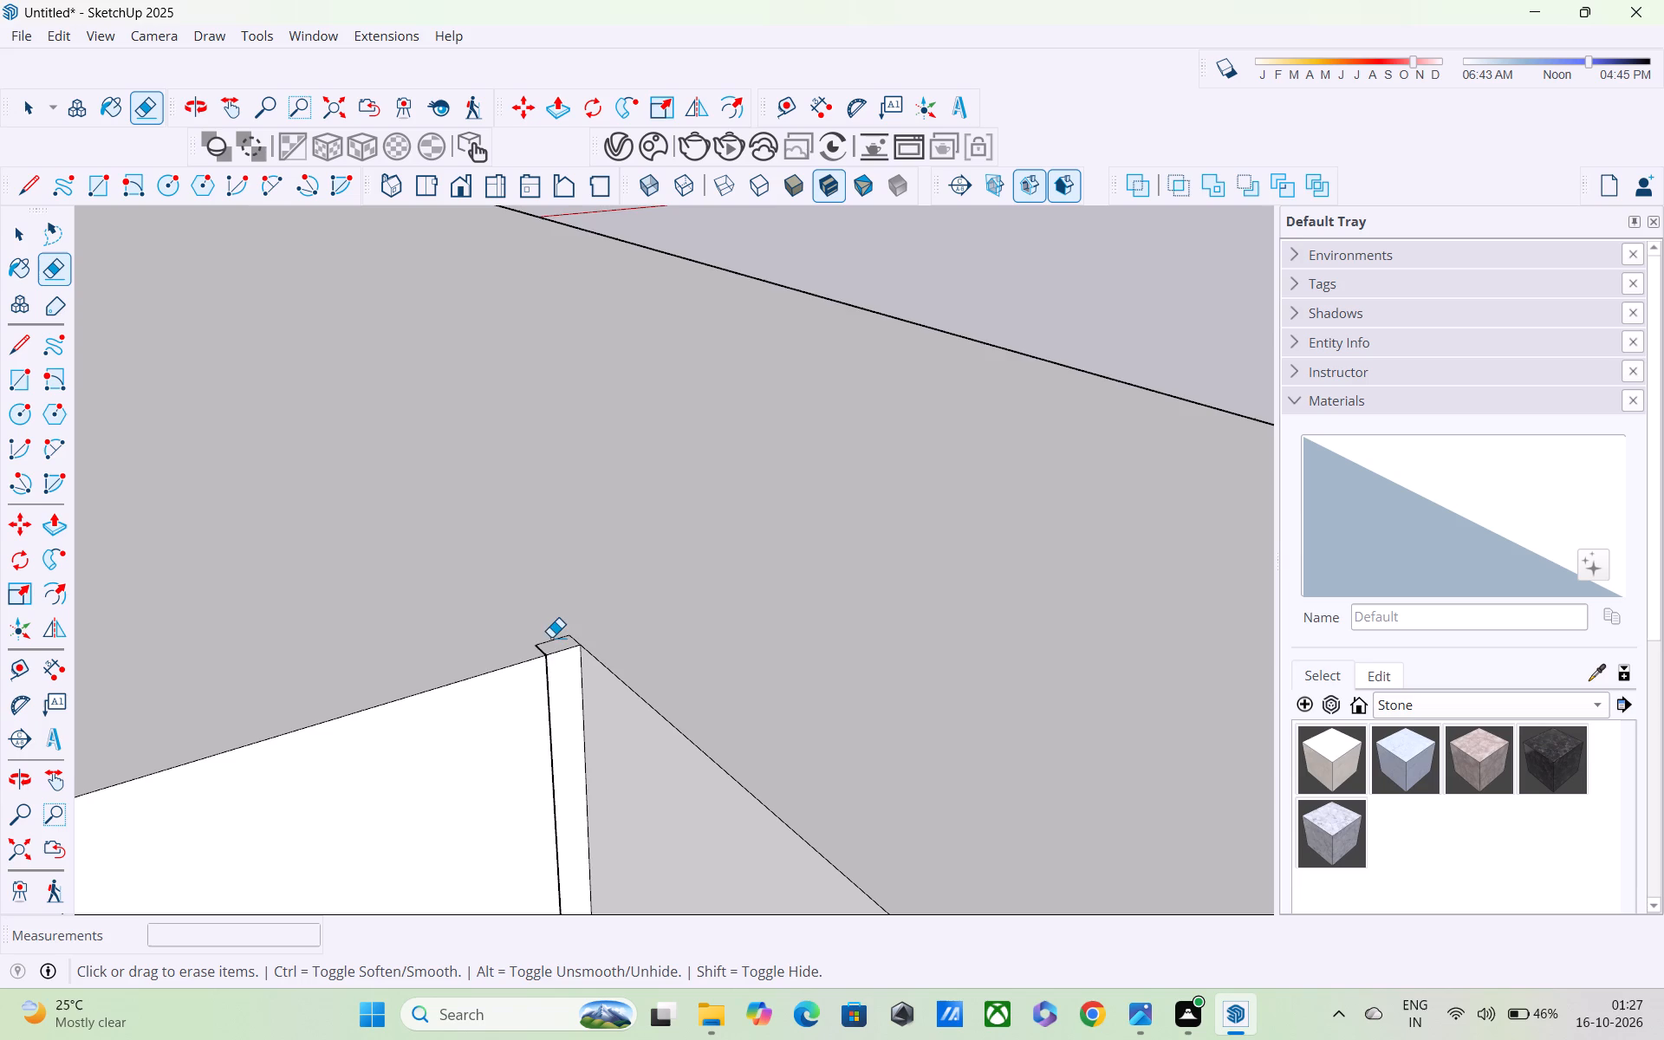
pyautogui.keyDown('ctrl'); pyautogui.scroll(4, 556, 629); pyautogui.keyUp('ctrl')
pyautogui.click(556, 647)
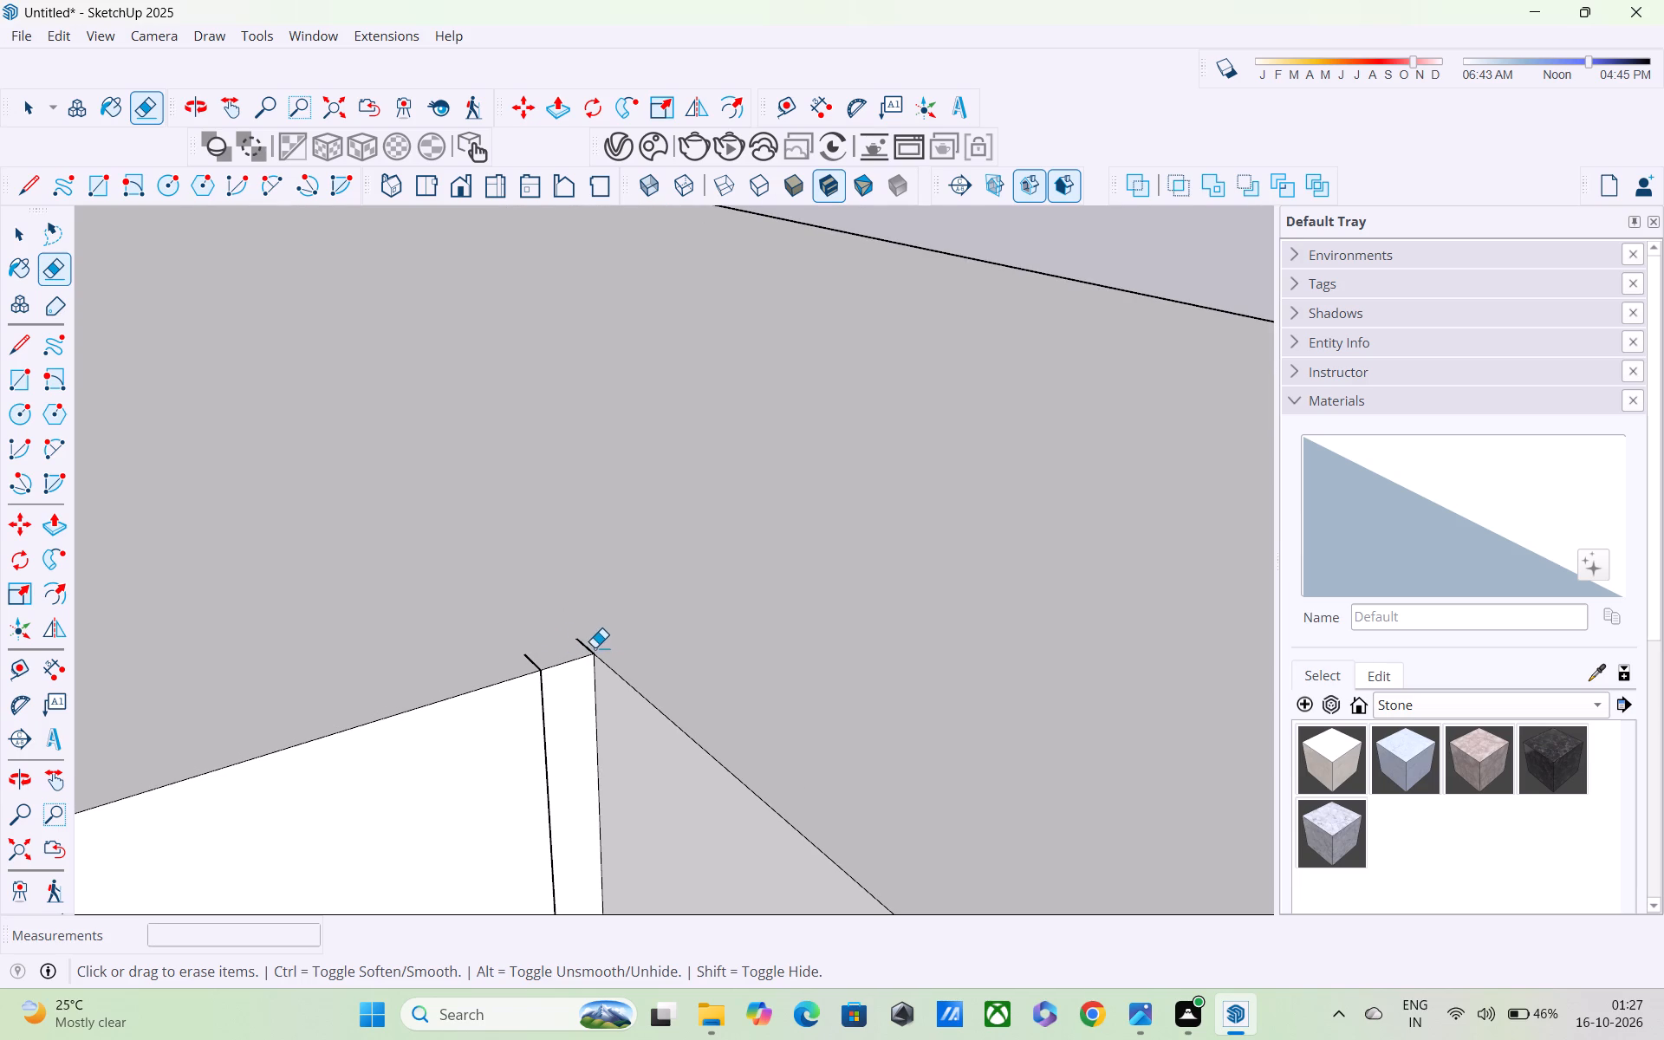
pyautogui.click(587, 647)
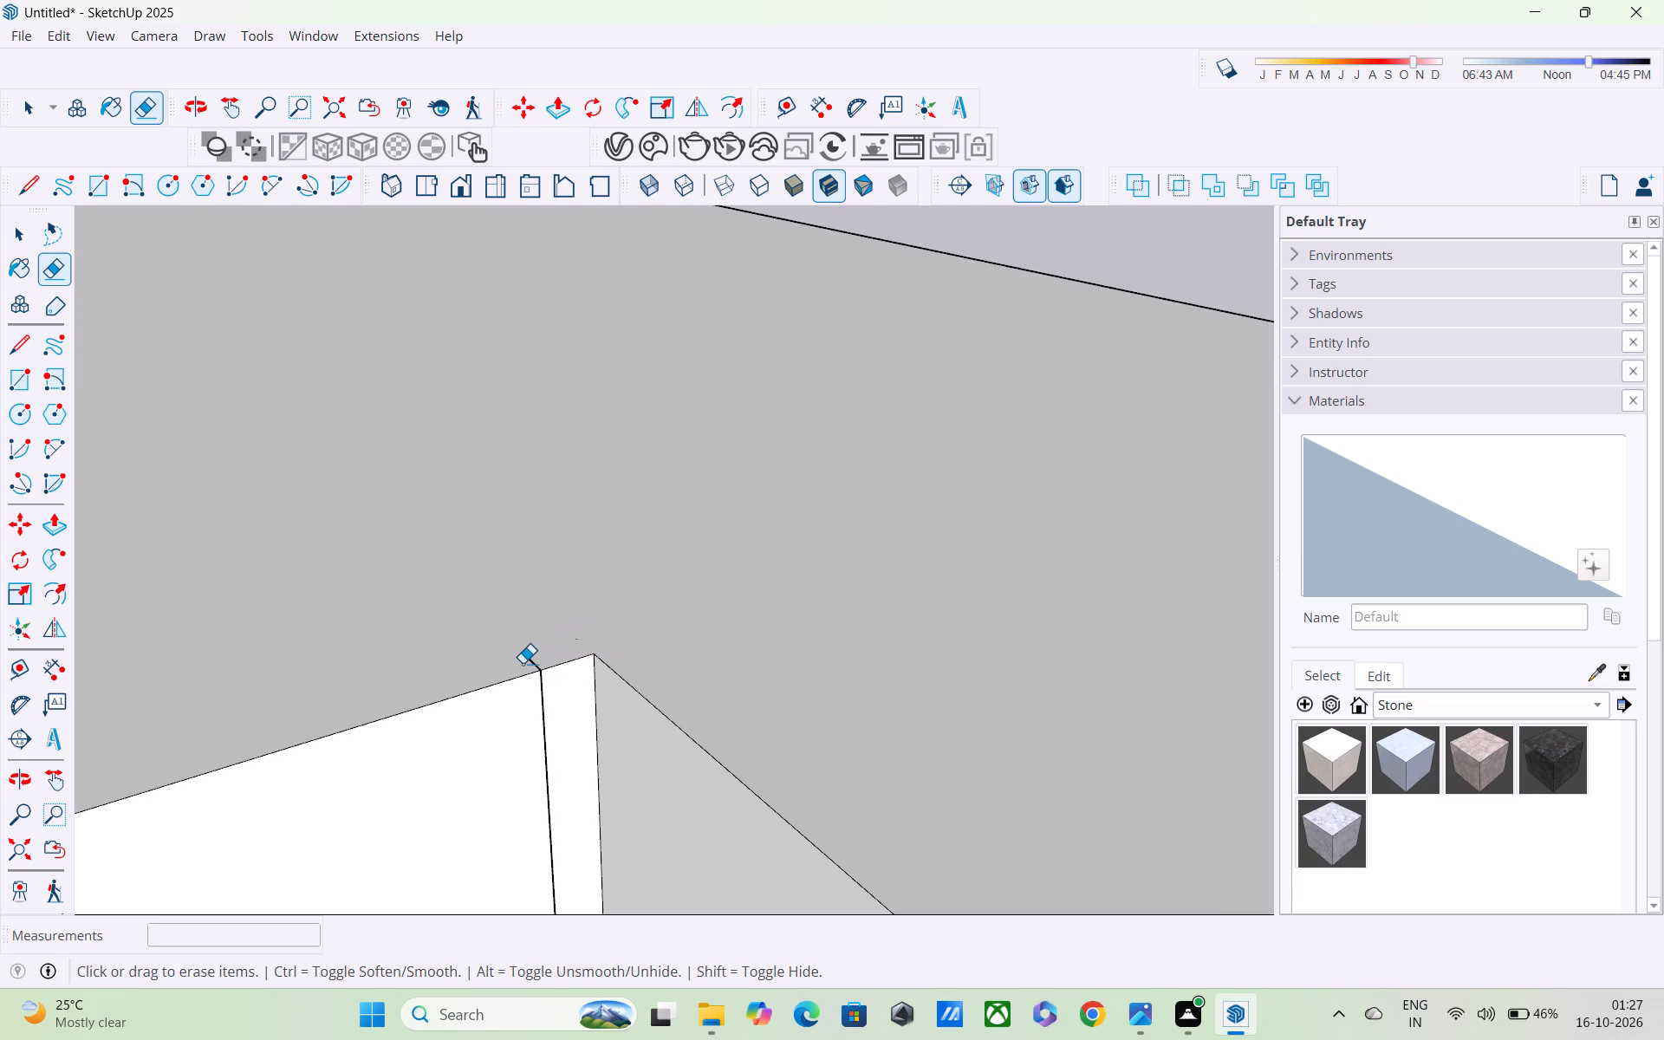
pyautogui.click(533, 663)
pyautogui.scroll(-5, 533, 663)
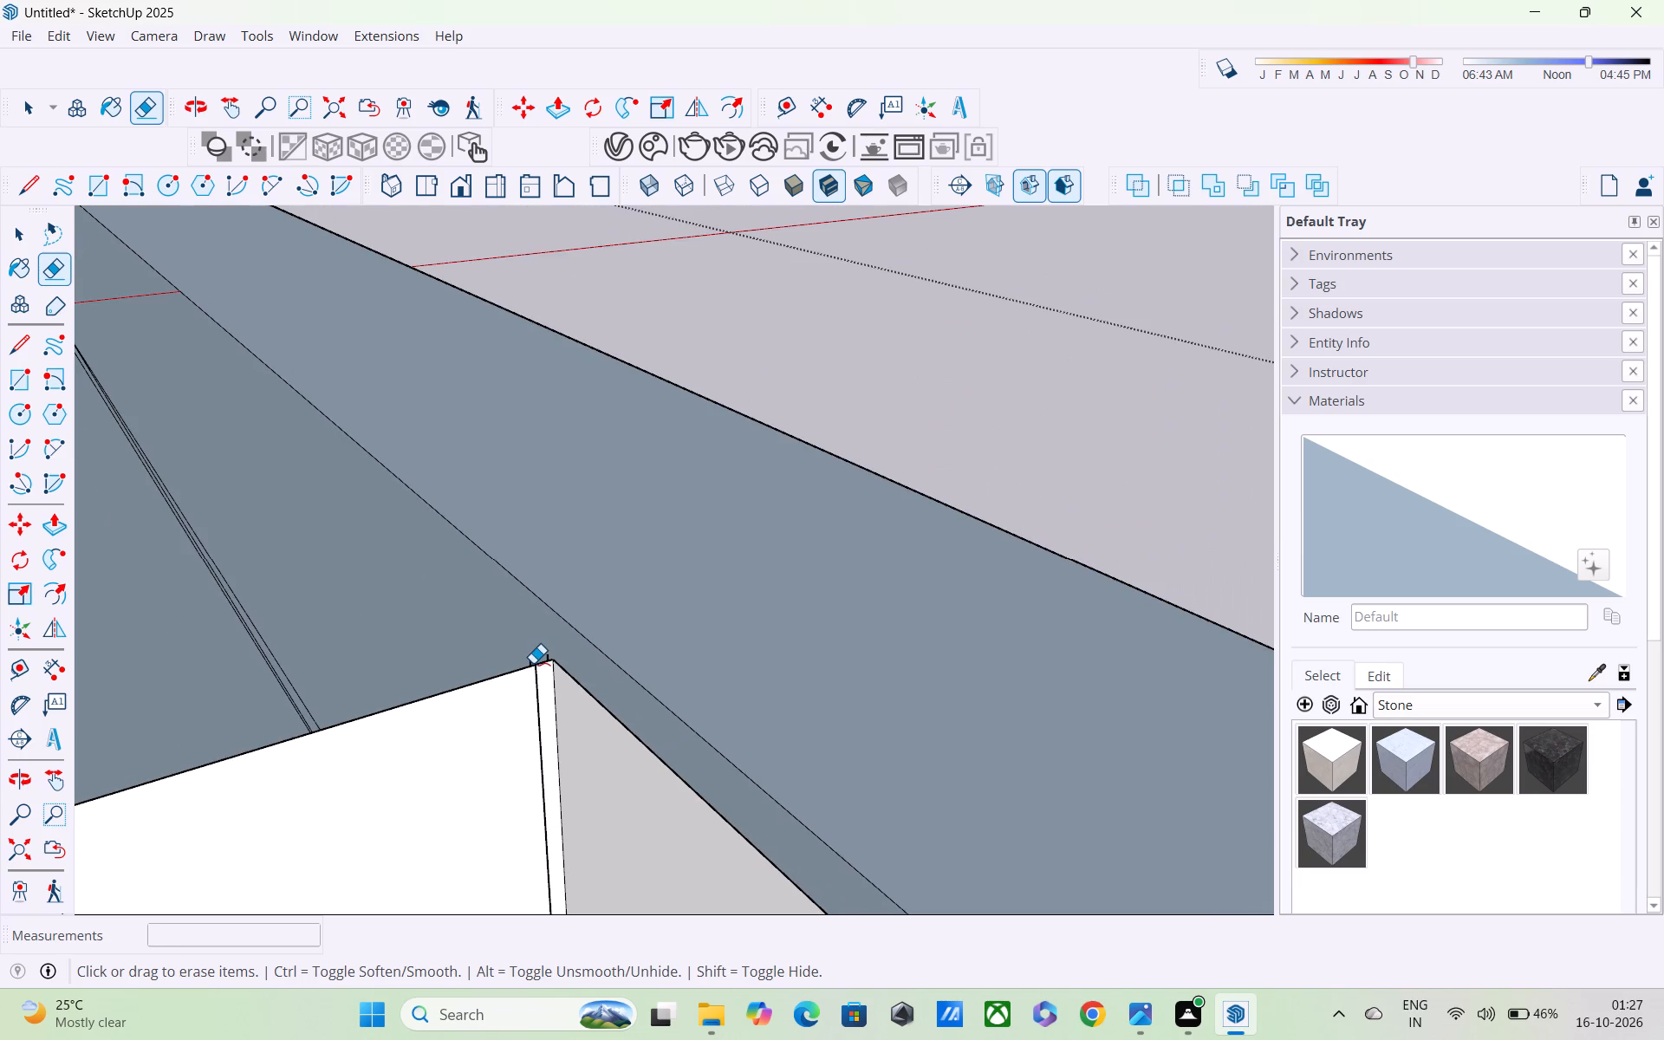
pyautogui.keyDown('ctrl'); pyautogui.scroll(1, 533, 663); pyautogui.keyUp('ctrl')
pyautogui.hotkey('ctrl', 'z')
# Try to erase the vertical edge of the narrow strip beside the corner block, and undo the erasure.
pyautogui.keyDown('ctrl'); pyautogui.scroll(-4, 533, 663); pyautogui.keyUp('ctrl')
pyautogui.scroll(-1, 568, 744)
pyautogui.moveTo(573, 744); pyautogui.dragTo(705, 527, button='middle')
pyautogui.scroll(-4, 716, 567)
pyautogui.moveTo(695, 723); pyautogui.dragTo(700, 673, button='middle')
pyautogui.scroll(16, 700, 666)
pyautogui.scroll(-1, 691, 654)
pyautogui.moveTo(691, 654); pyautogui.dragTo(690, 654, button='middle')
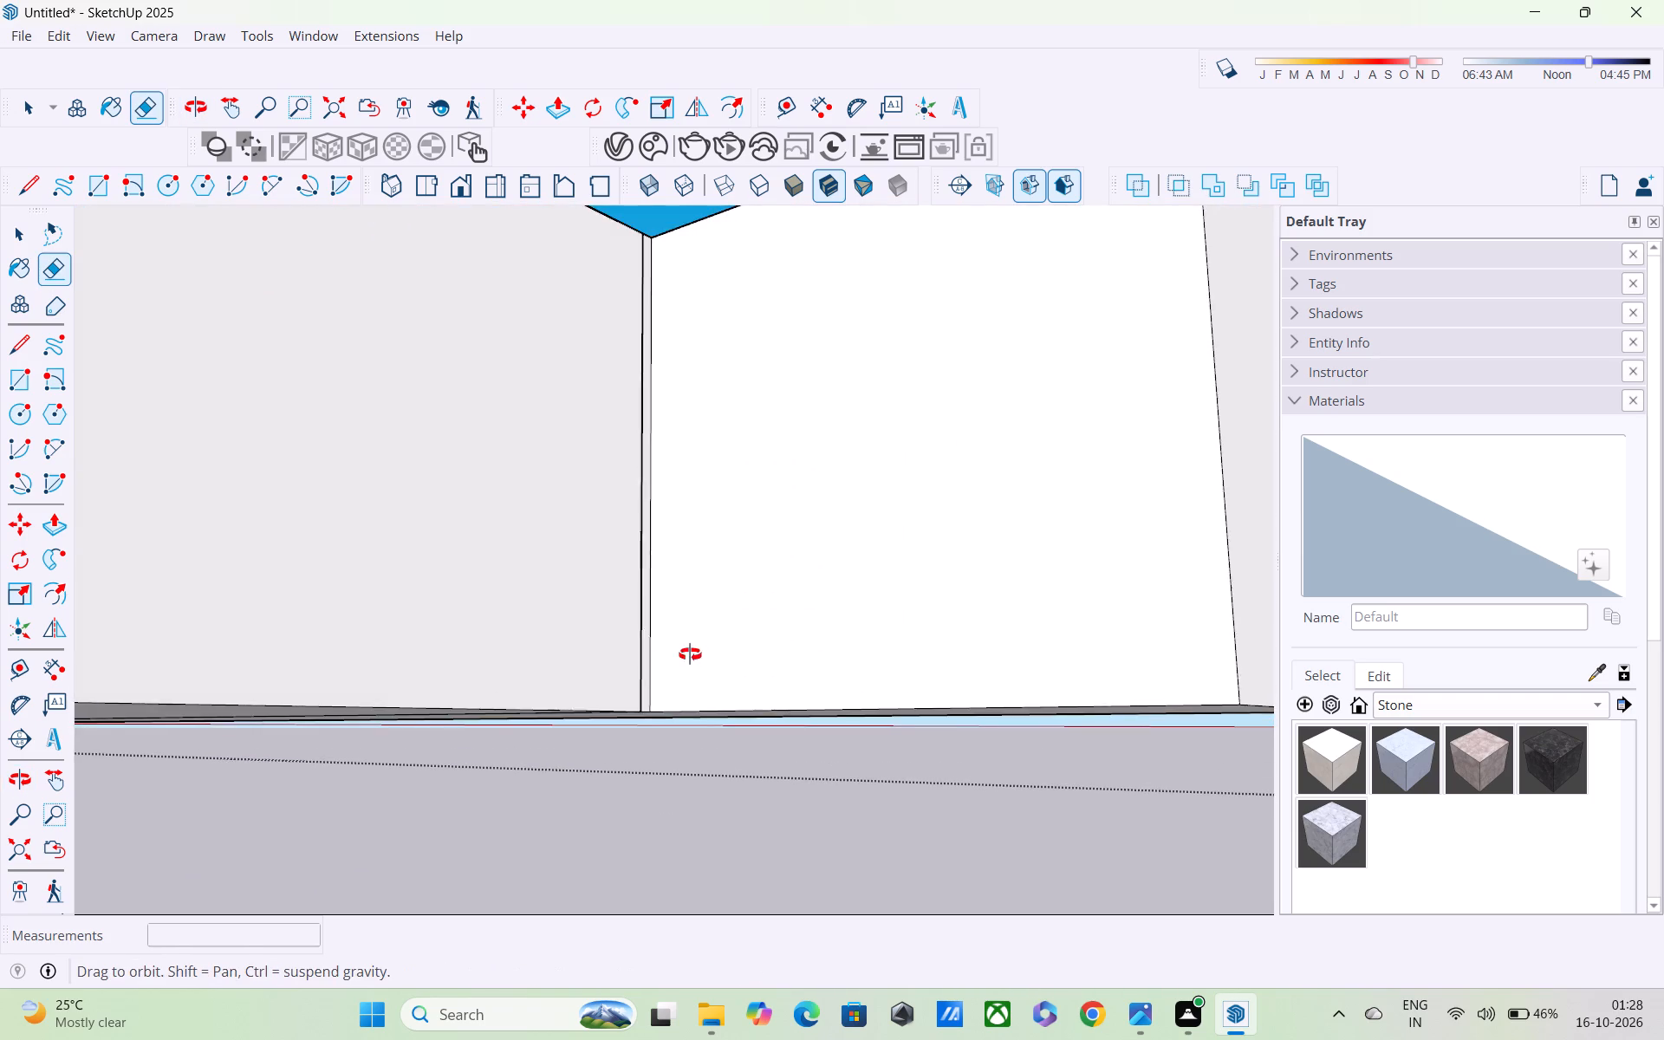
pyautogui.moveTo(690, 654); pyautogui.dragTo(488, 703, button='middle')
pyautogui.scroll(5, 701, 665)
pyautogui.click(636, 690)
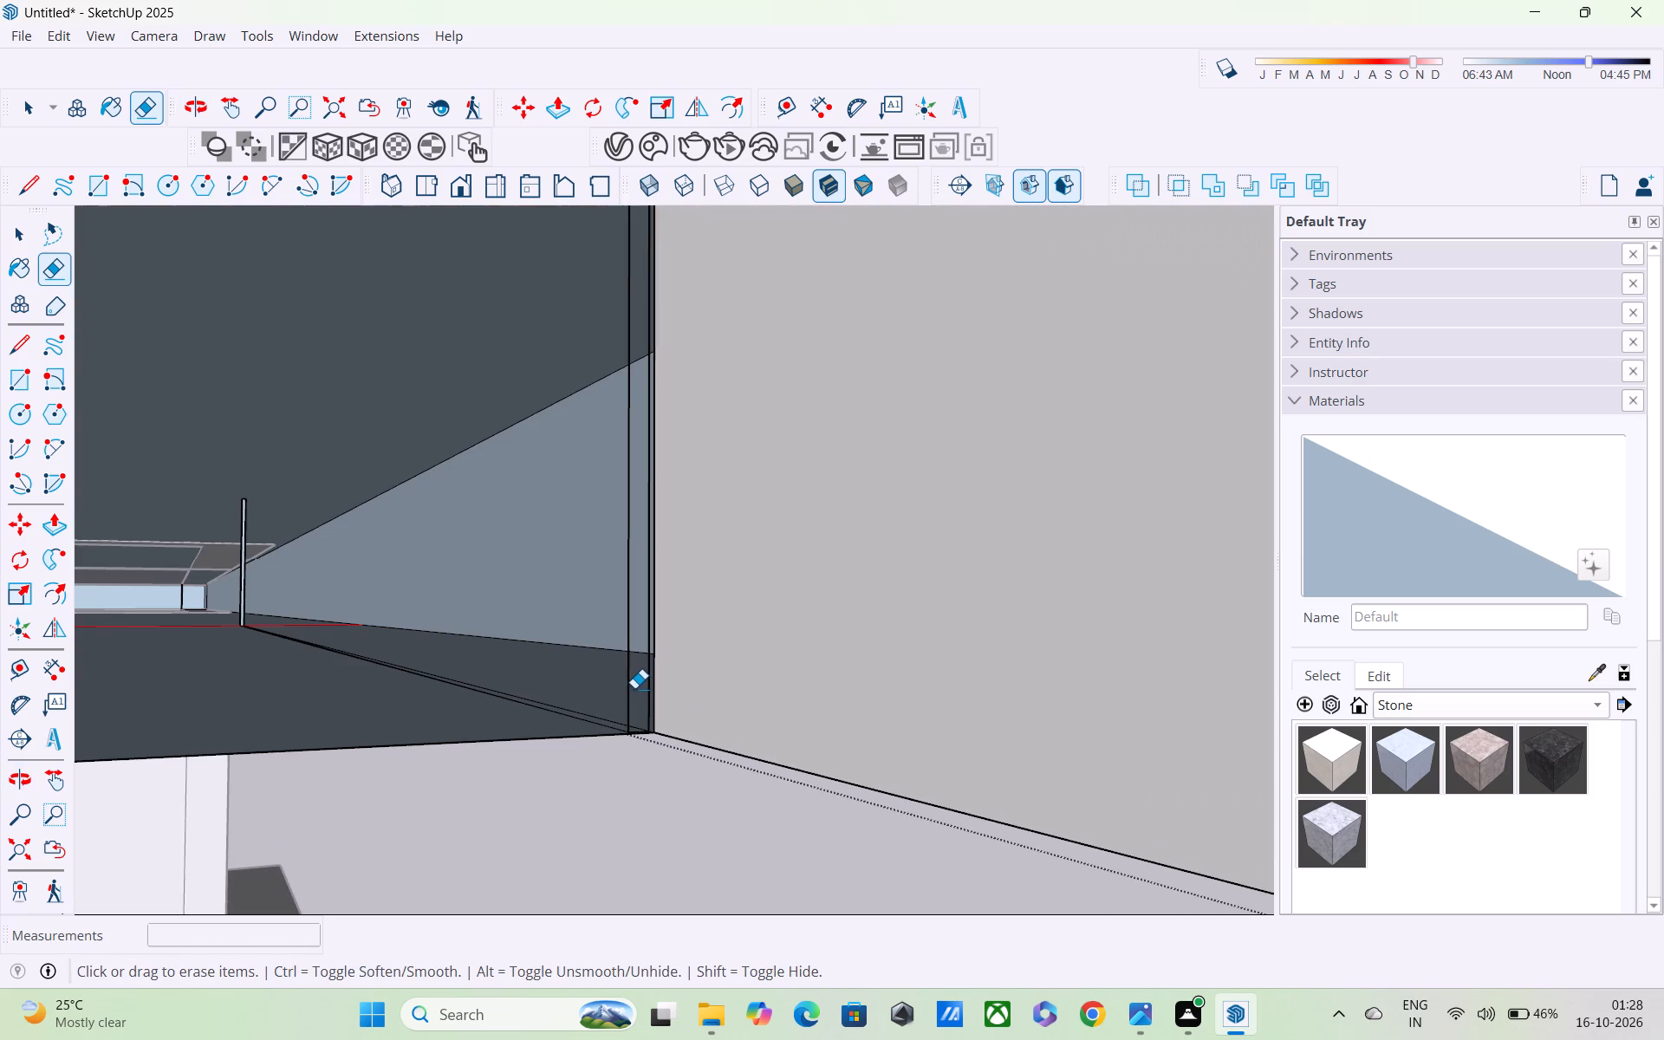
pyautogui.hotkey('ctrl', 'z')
# Push/Pull the corner block's inner side face by about 1/4" to take up the narrow strip at the slab.
pyautogui.scroll(-5, 633, 686)
pyautogui.press('space')
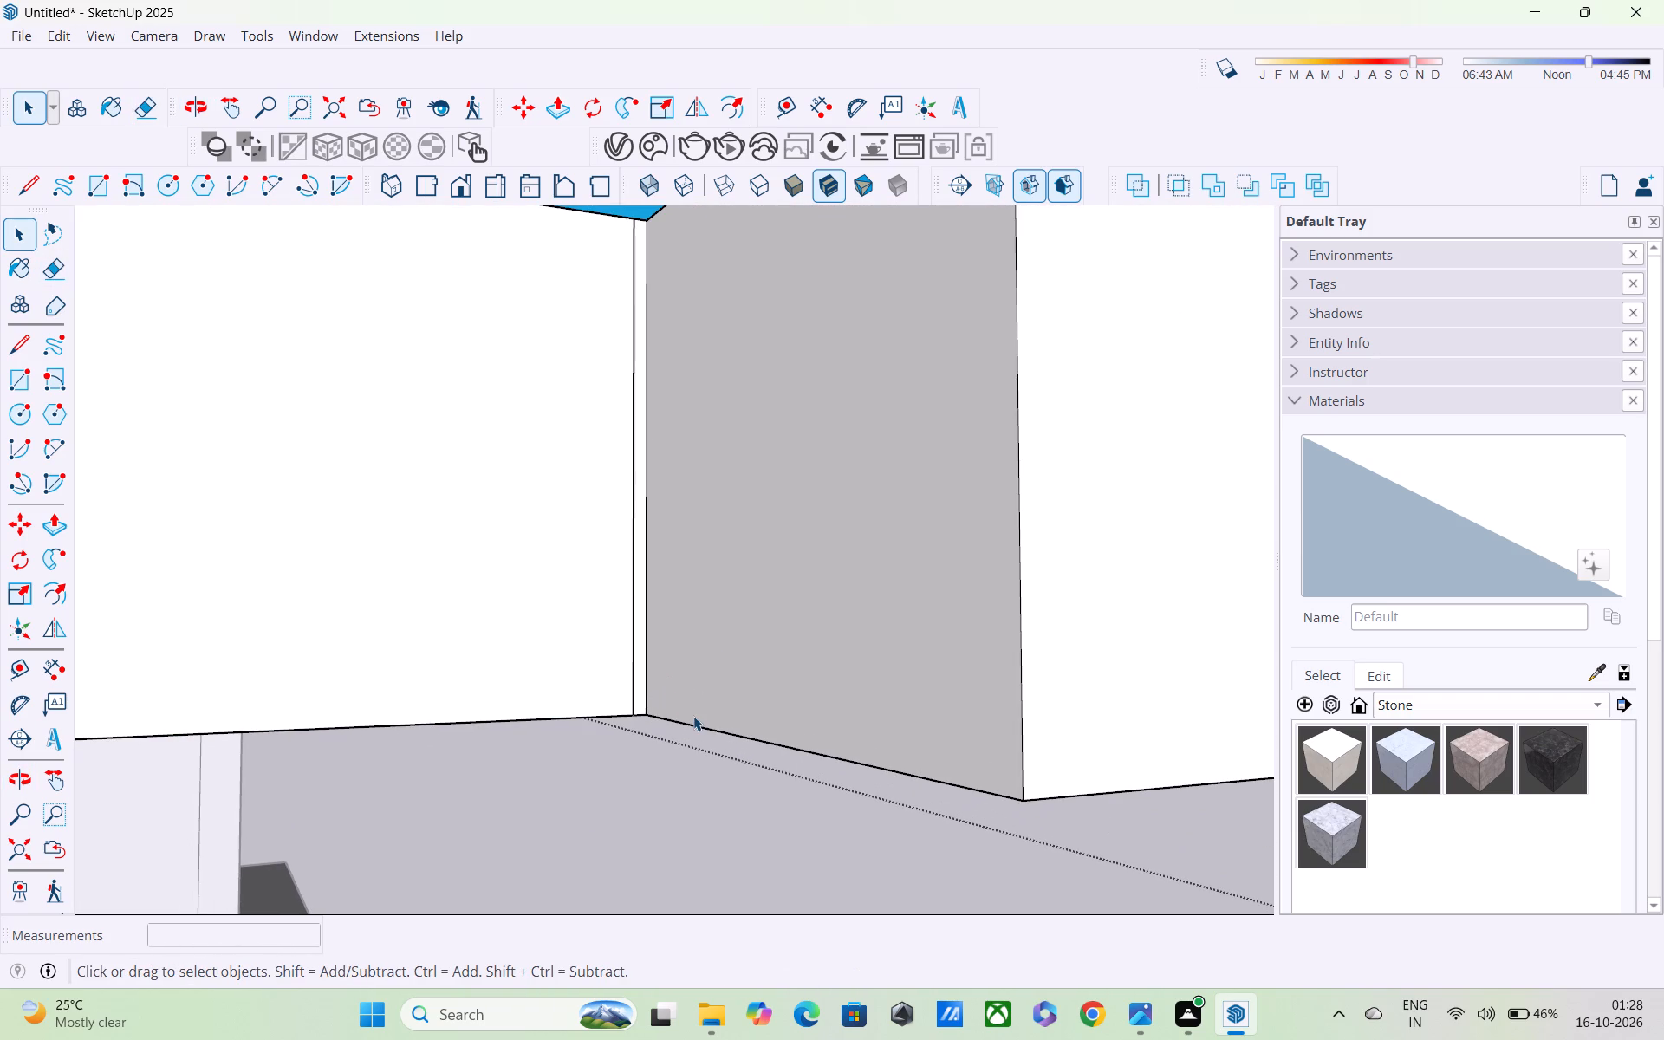
pyautogui.scroll(2, 689, 693)
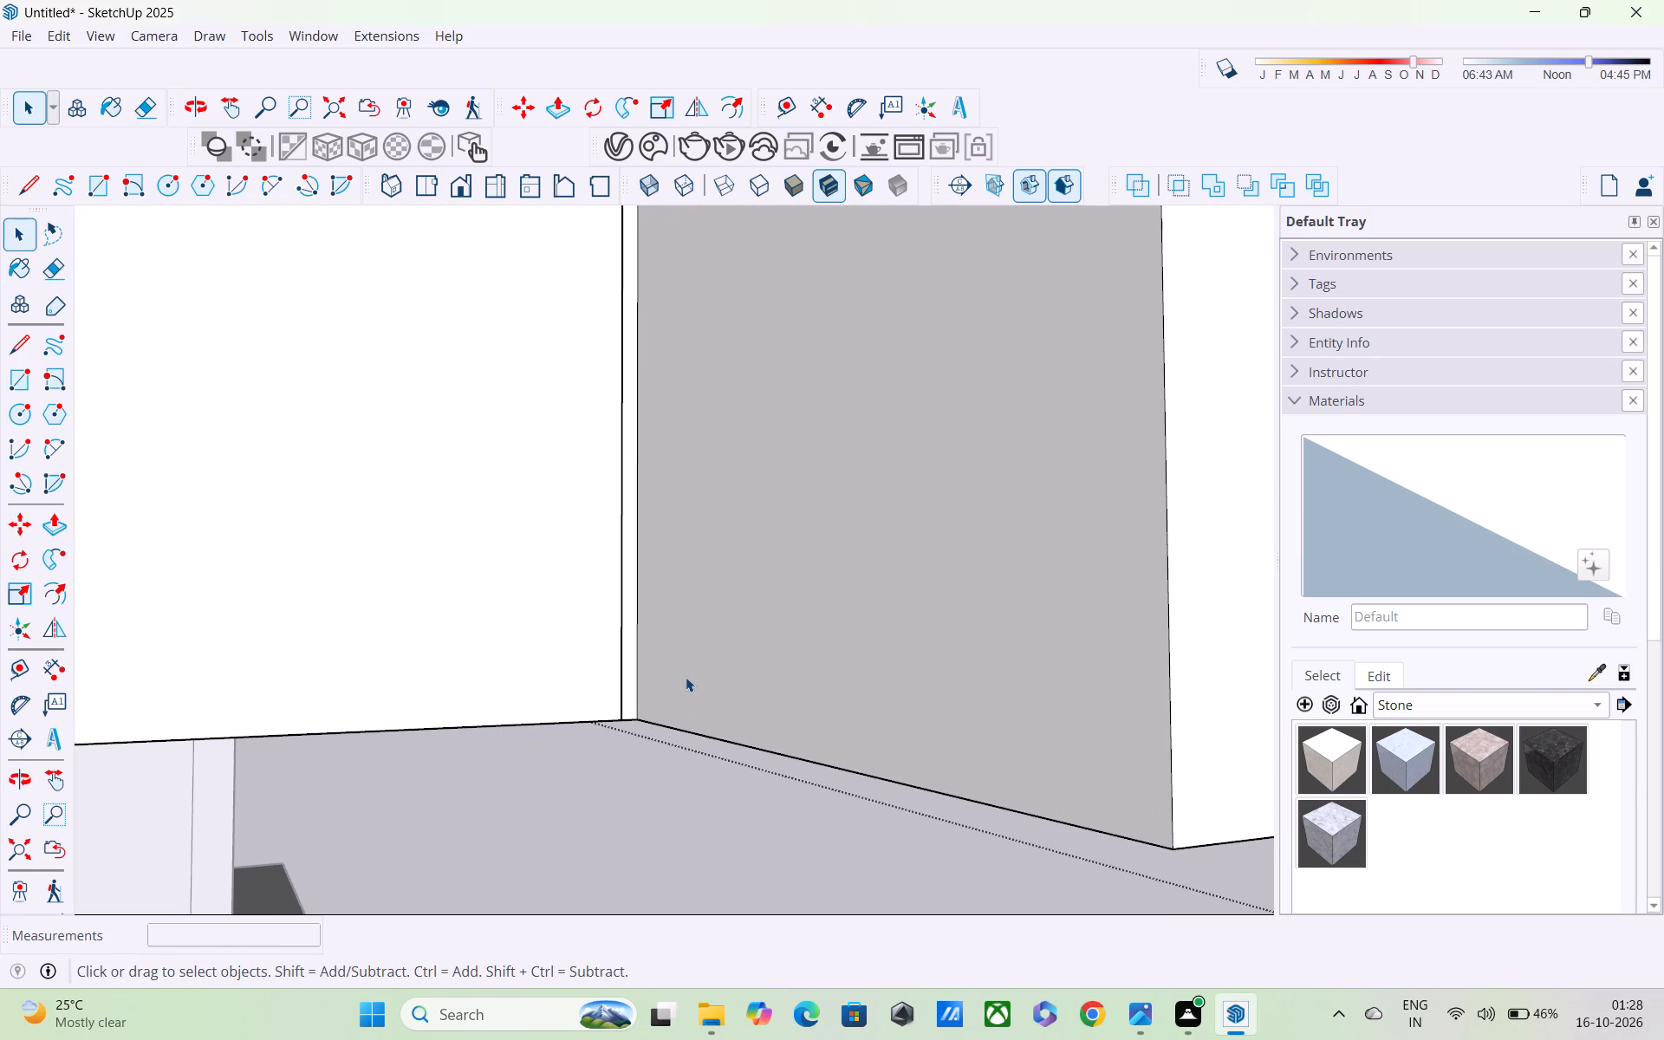
pyautogui.press('p')
pyautogui.click(706, 576)
pyautogui.scroll(-1, 616, 650)
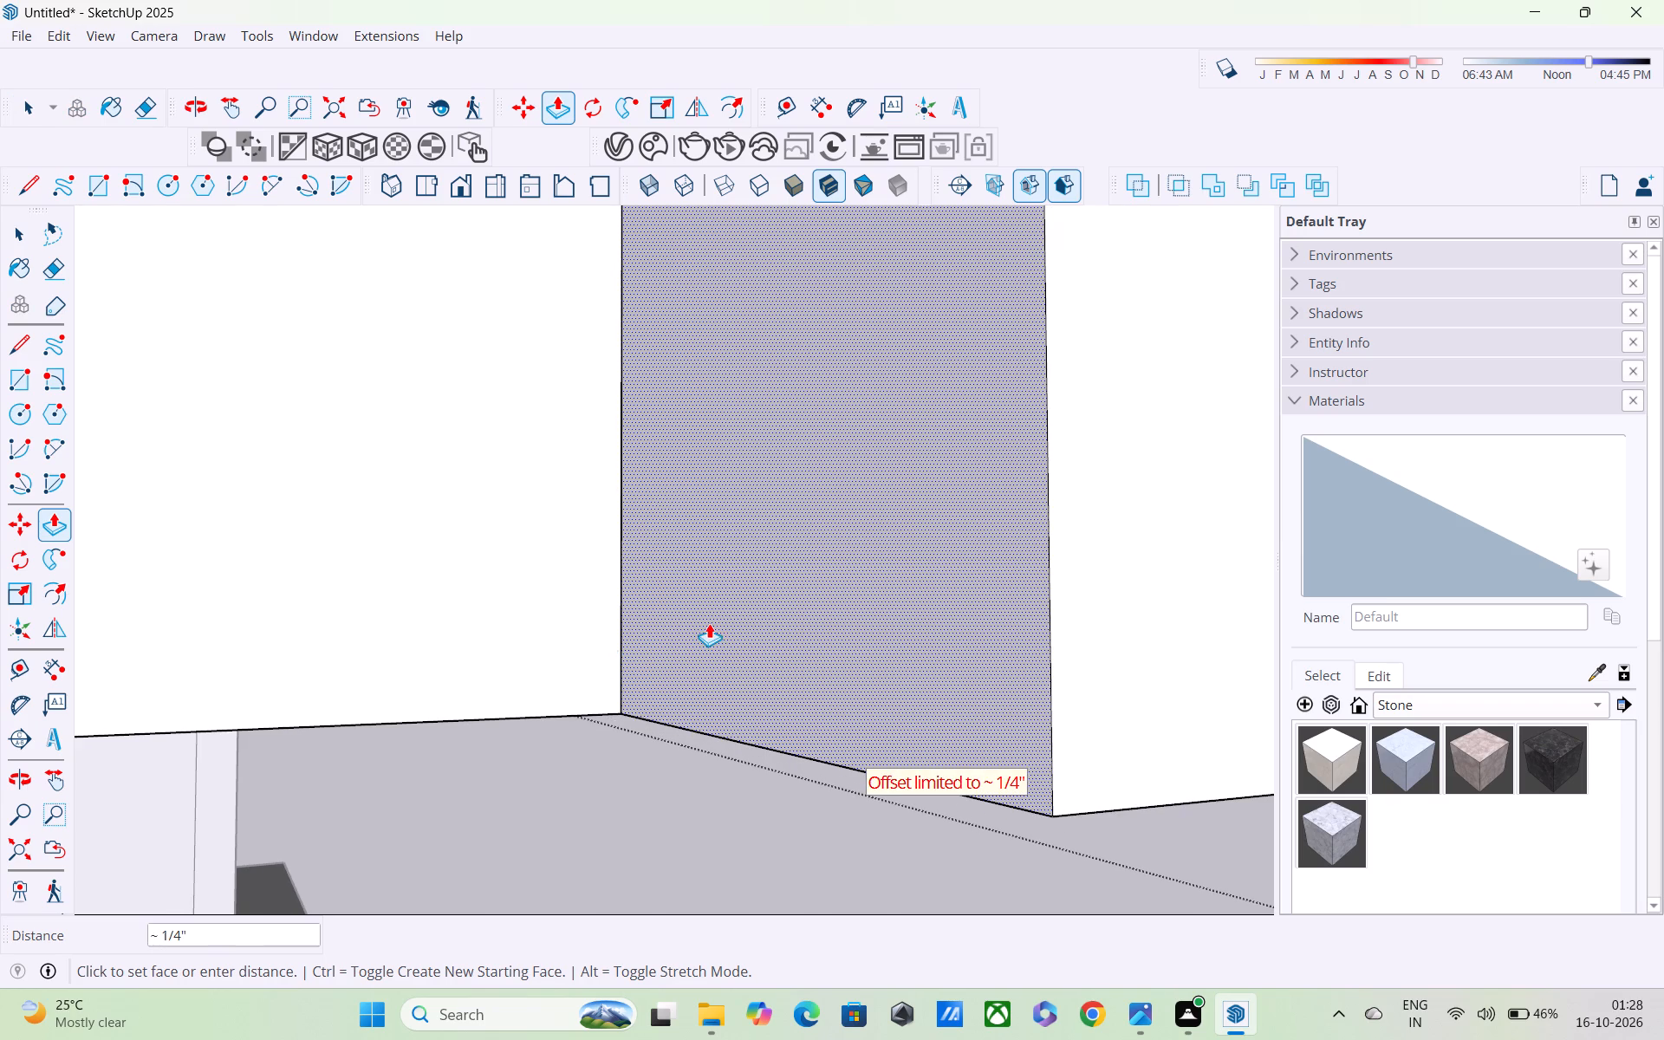
pyautogui.click(714, 620)
pyautogui.click(704, 613)
pyautogui.click(644, 649)
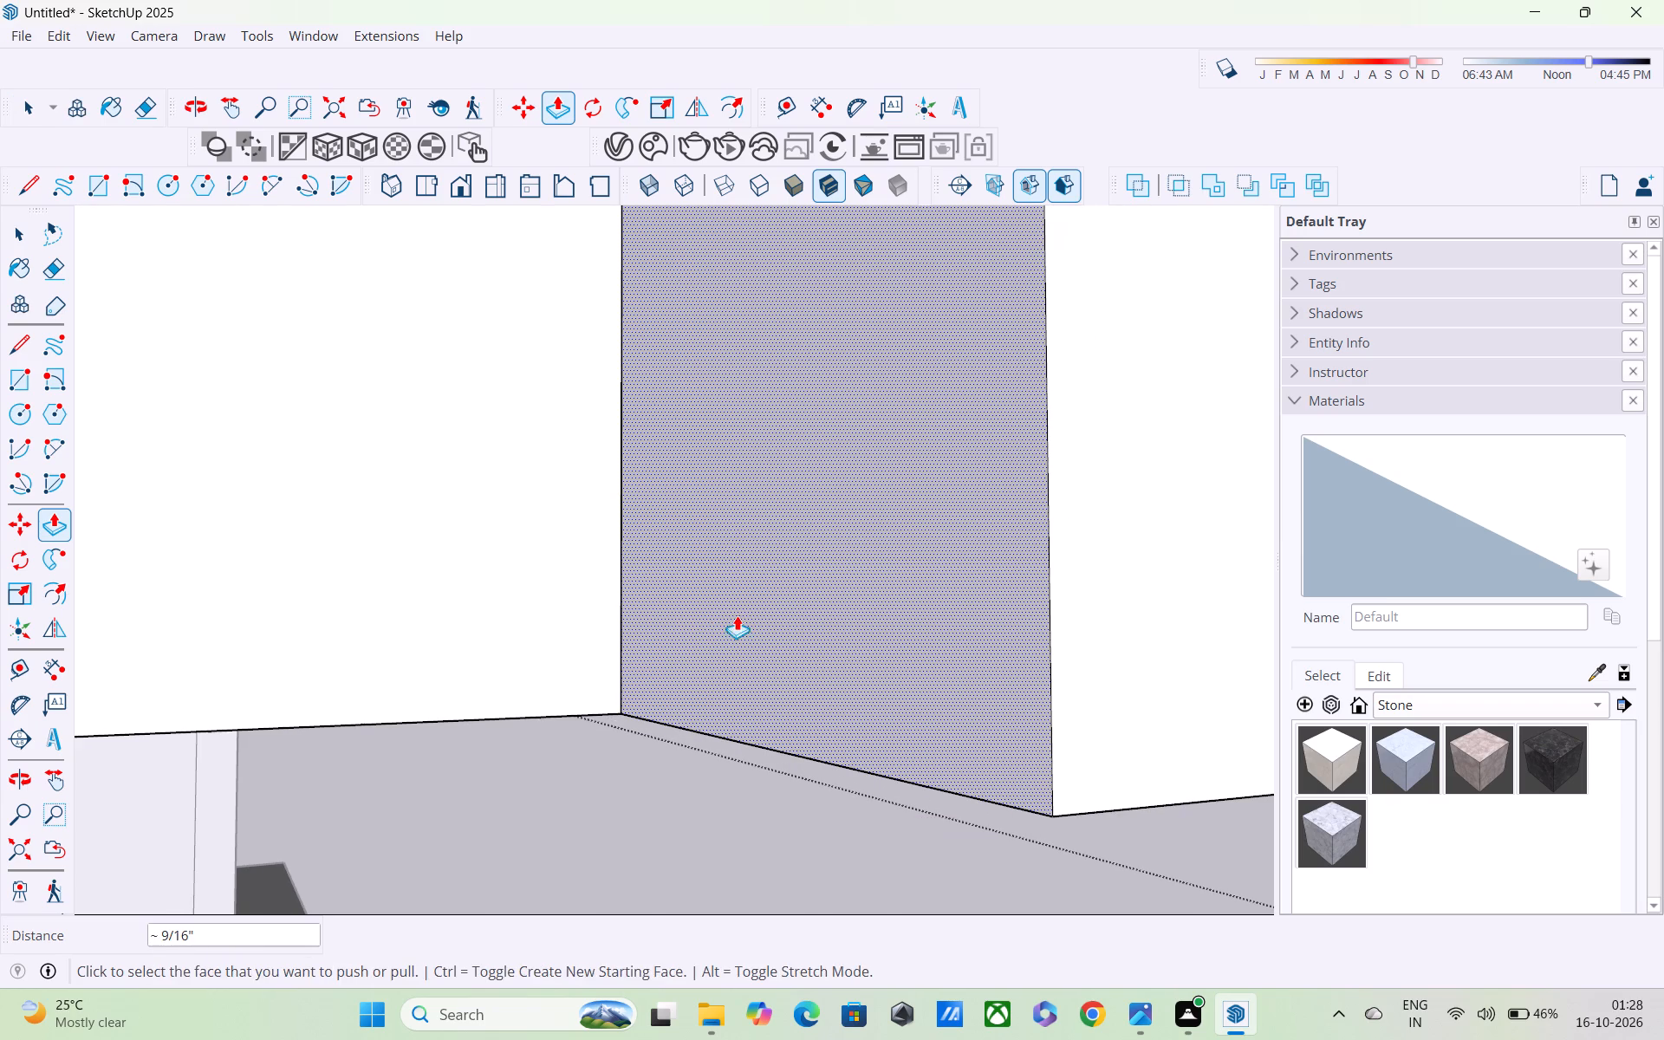
pyautogui.click(795, 587)
# Draw a vertical line about 9" long down the inner corner edge of the corner block's end face.
pyautogui.scroll(-5, 670, 651)
pyautogui.moveTo(671, 651); pyautogui.dragTo(907, 803, button='middle')
pyautogui.scroll(1, 907, 803)
pyautogui.scroll(-5, 882, 785)
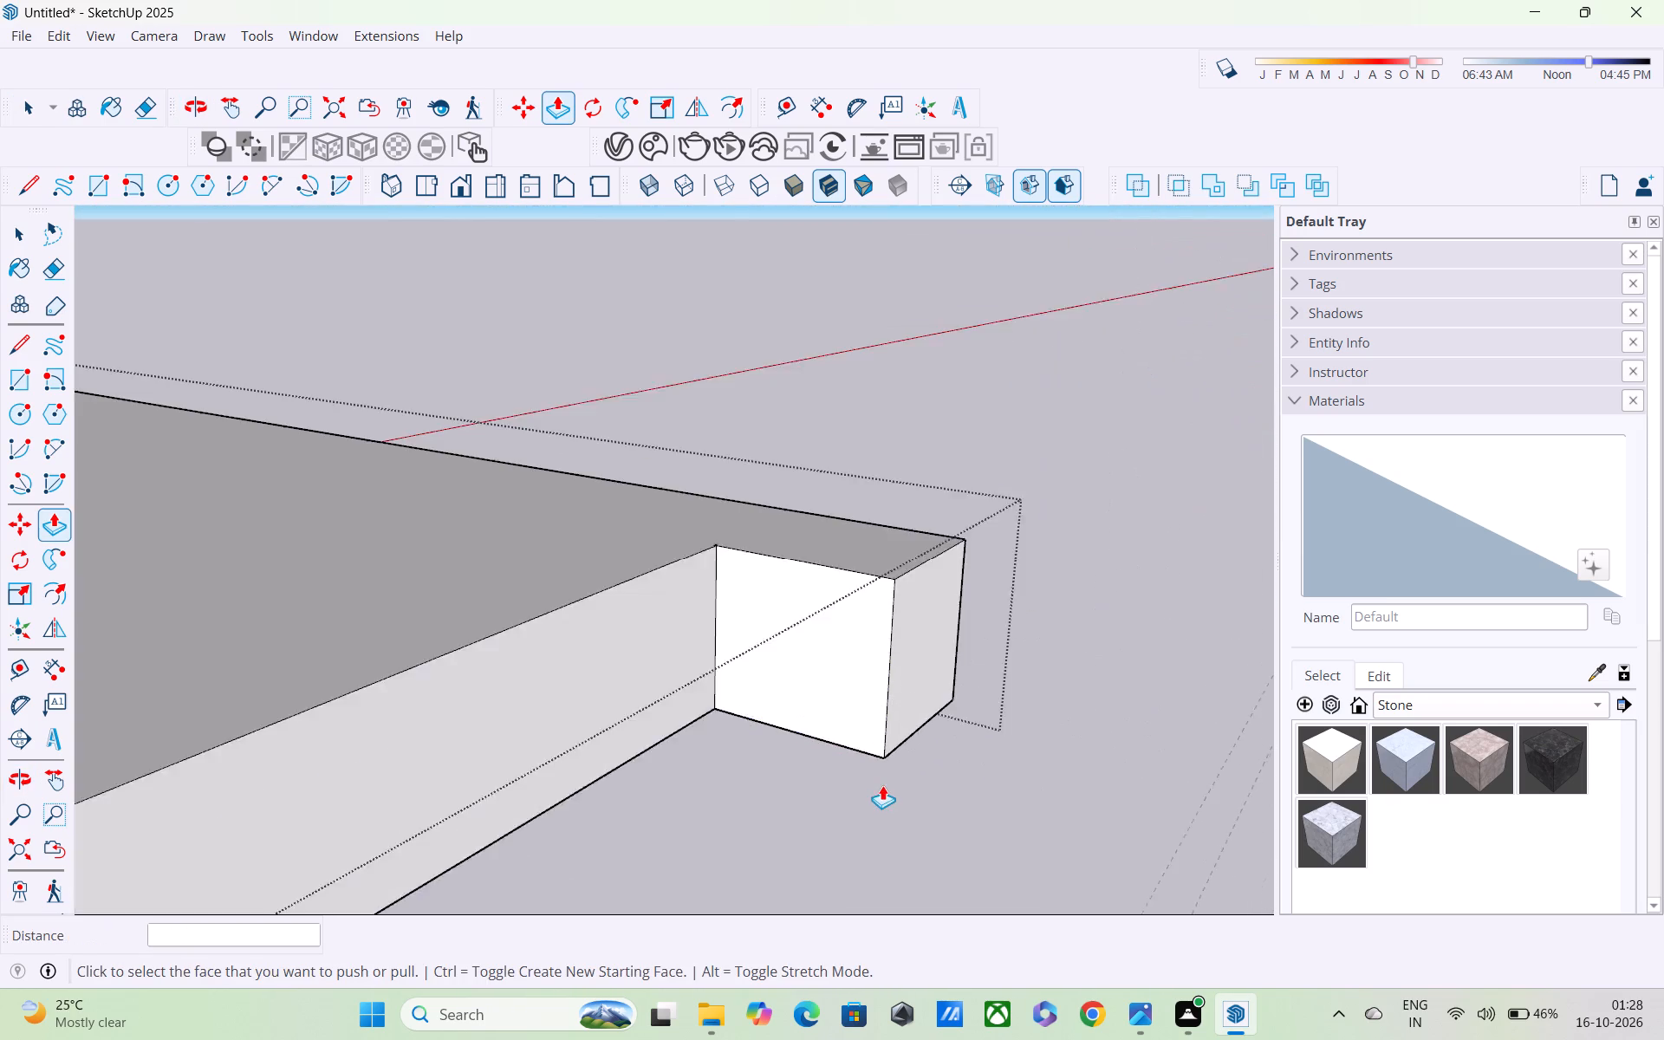
pyautogui.moveTo(871, 812); pyautogui.dragTo(914, 900, button='middle')
pyautogui.press('l')
pyautogui.scroll(4, 847, 738)
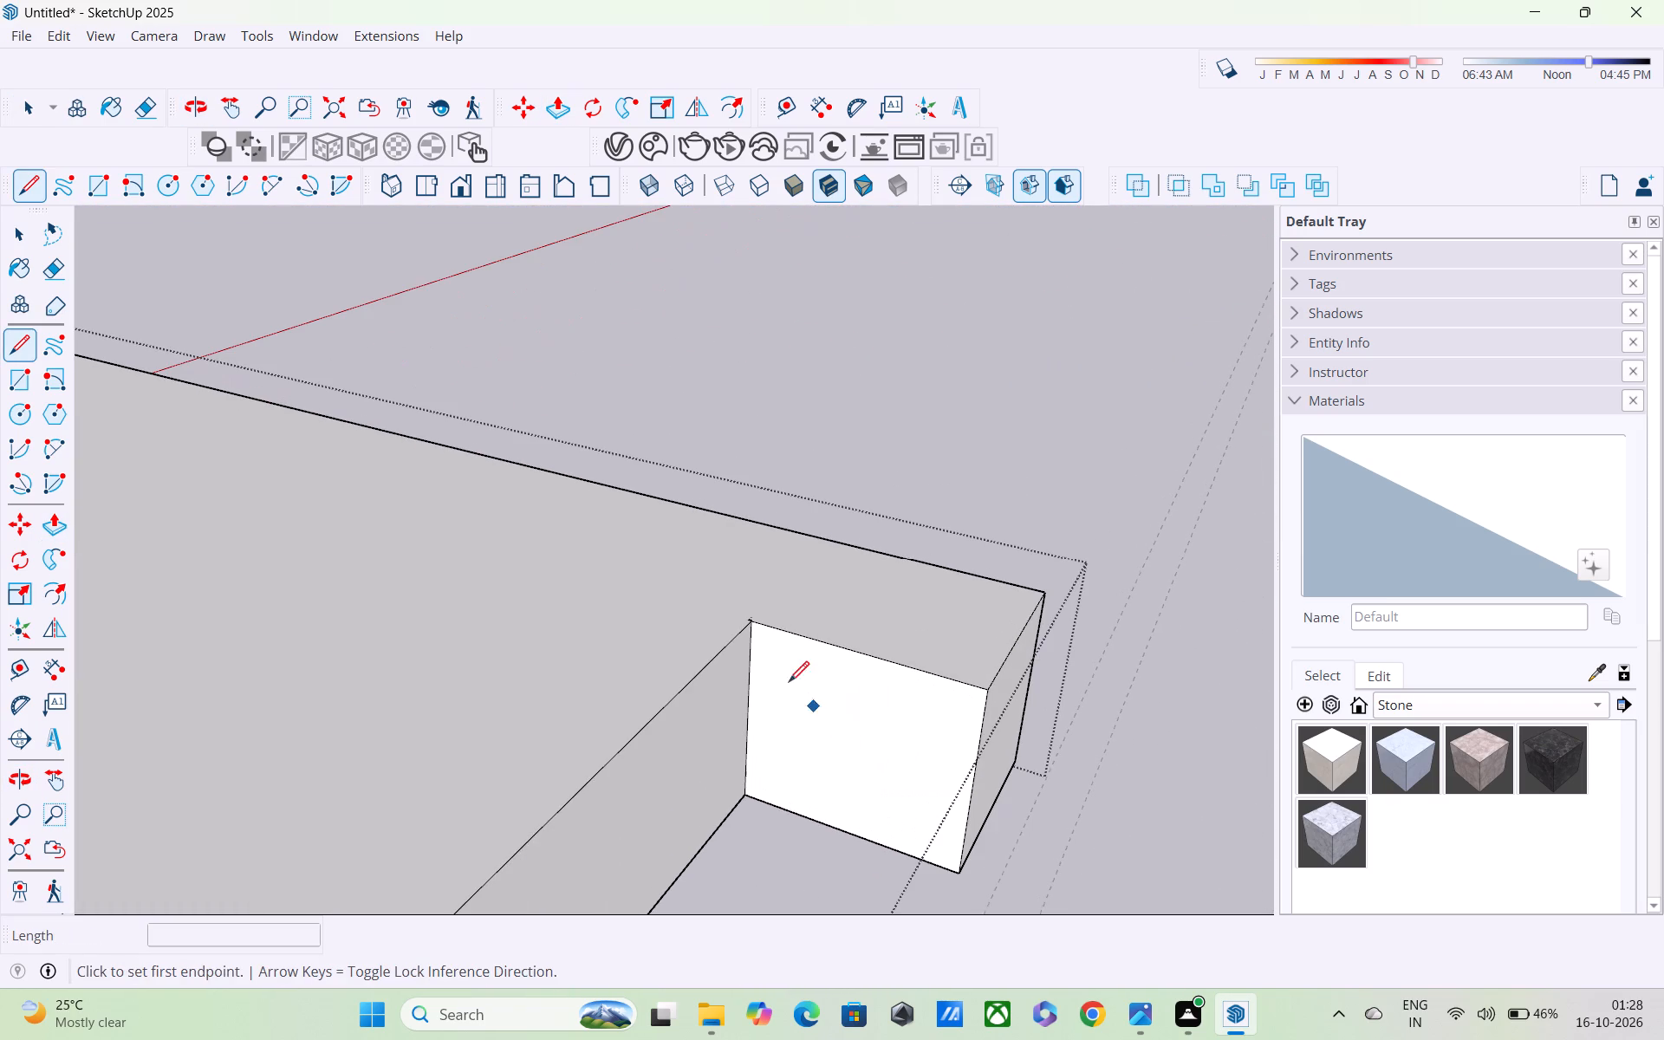
pyautogui.click(757, 628)
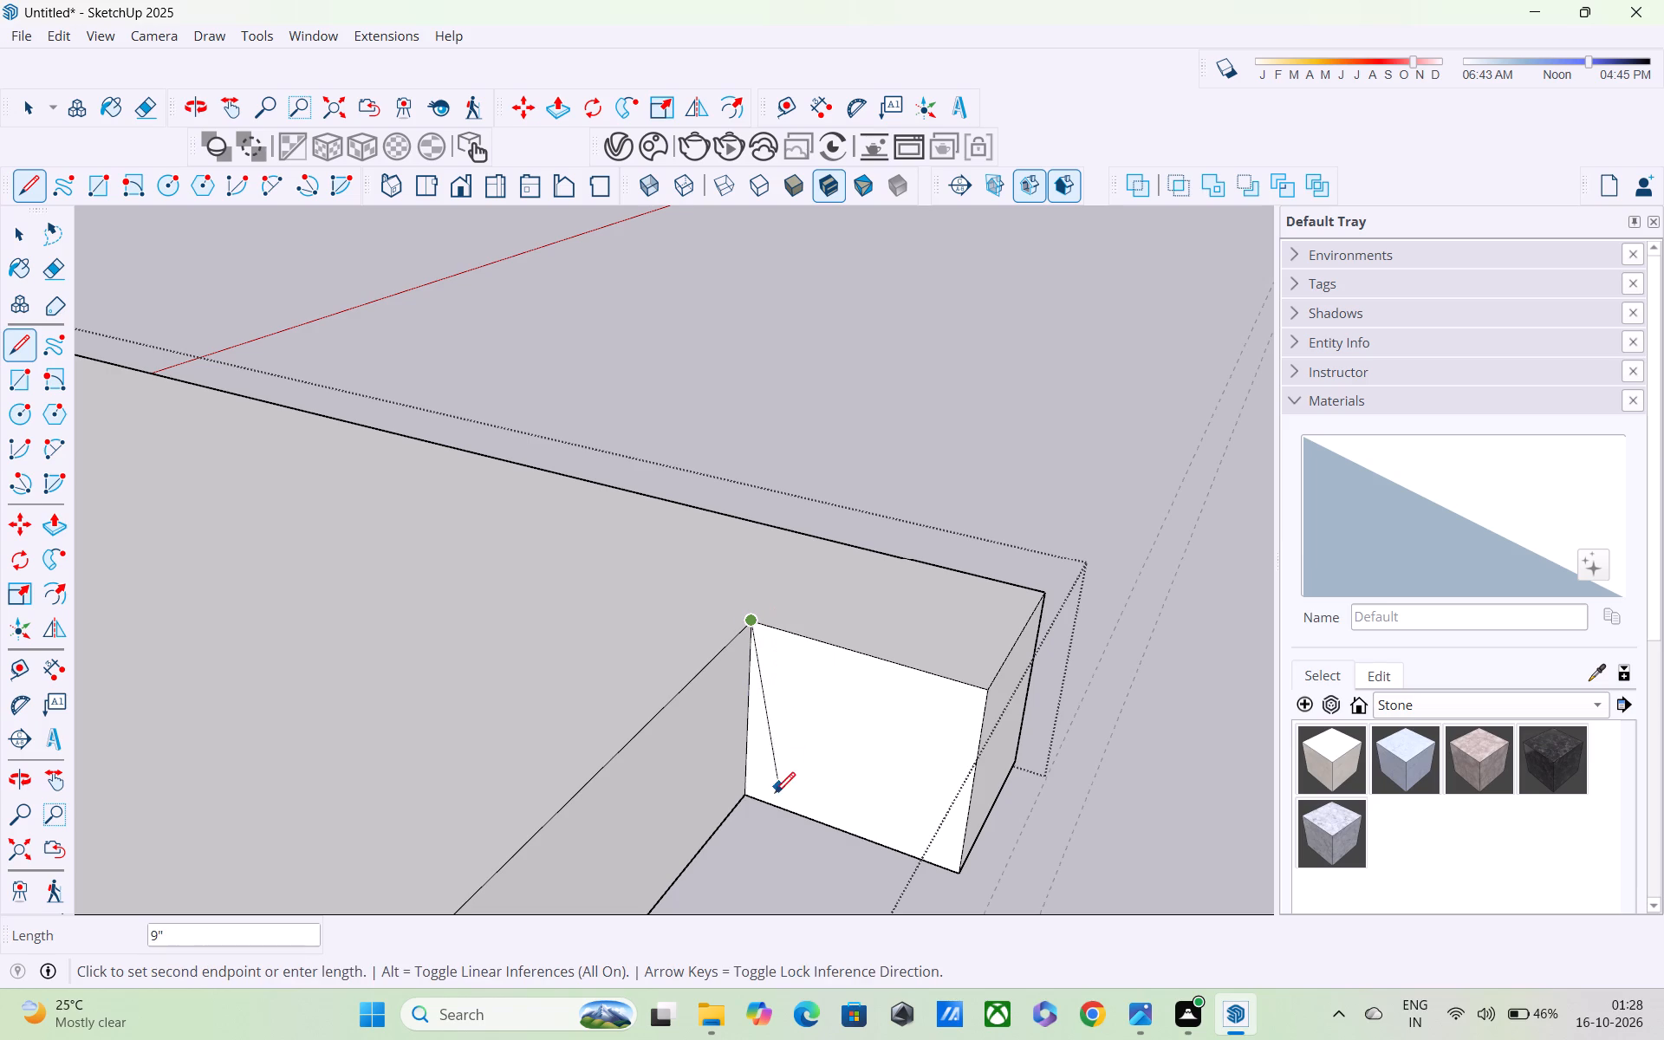
pyautogui.click(755, 804)
pyautogui.press('space')
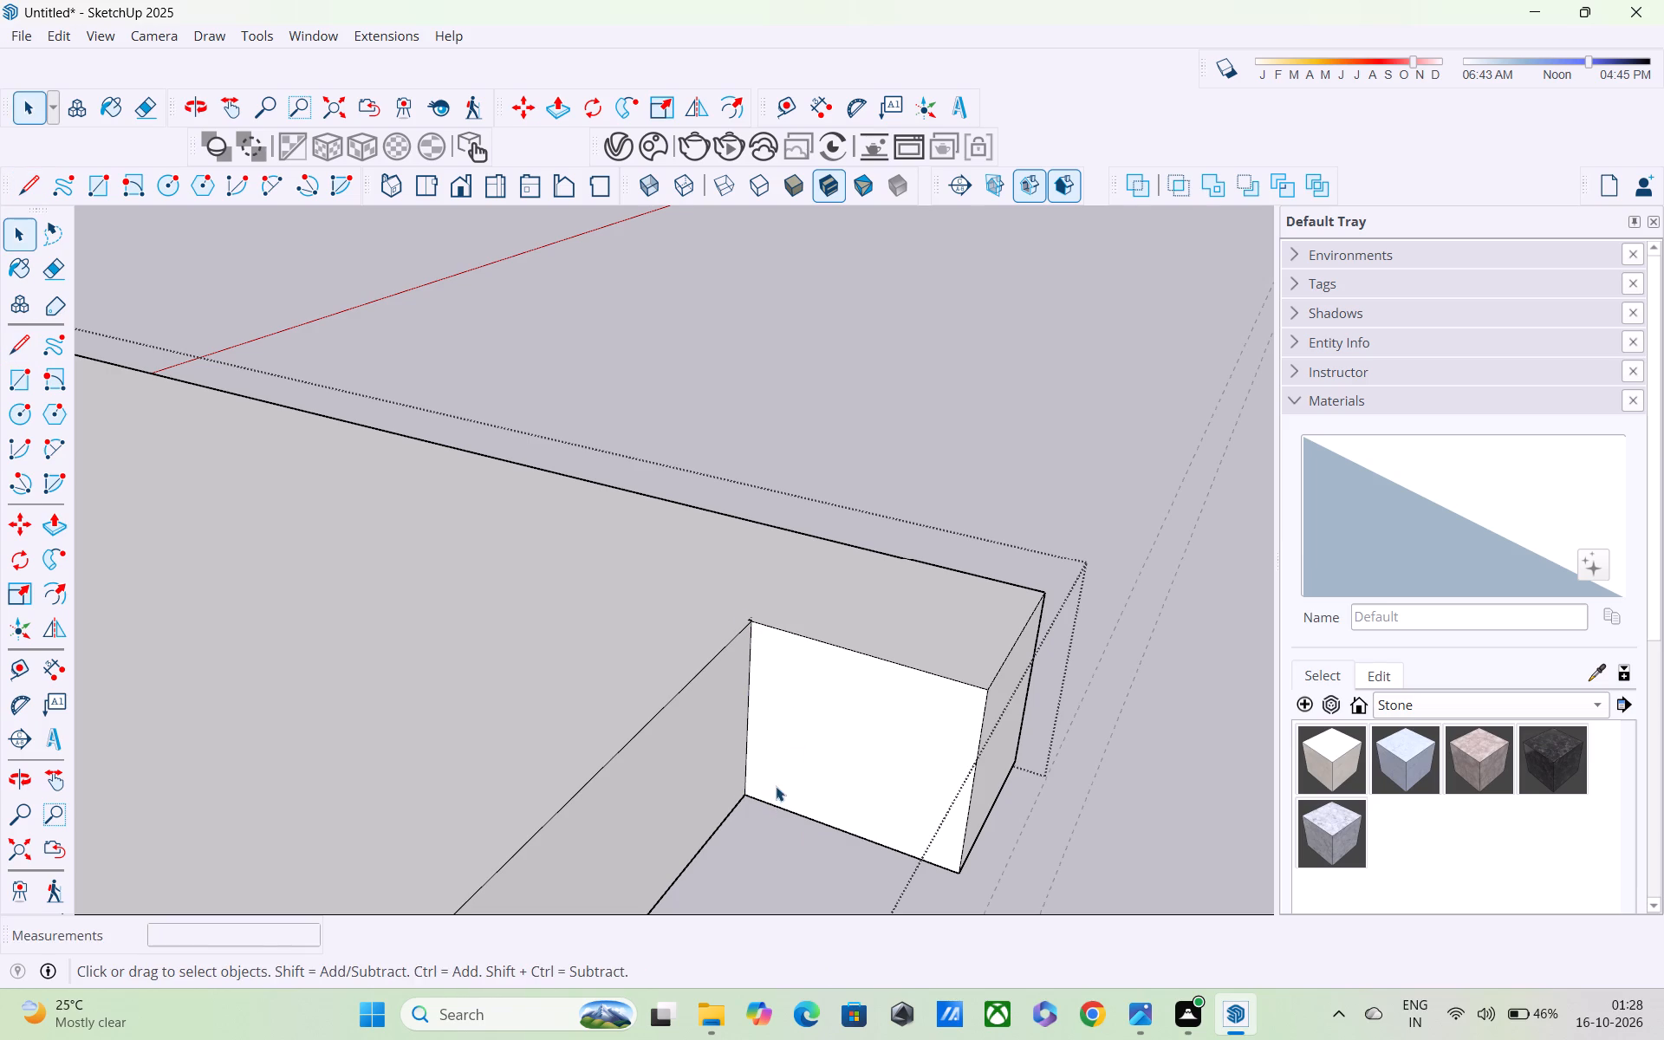
# Push/Pull the corner block's end face about 12' 8 3/8" along the slab's side to the vertical fins.
pyautogui.press('p')
pyautogui.click(907, 712)
pyautogui.scroll(-11, 851, 832)
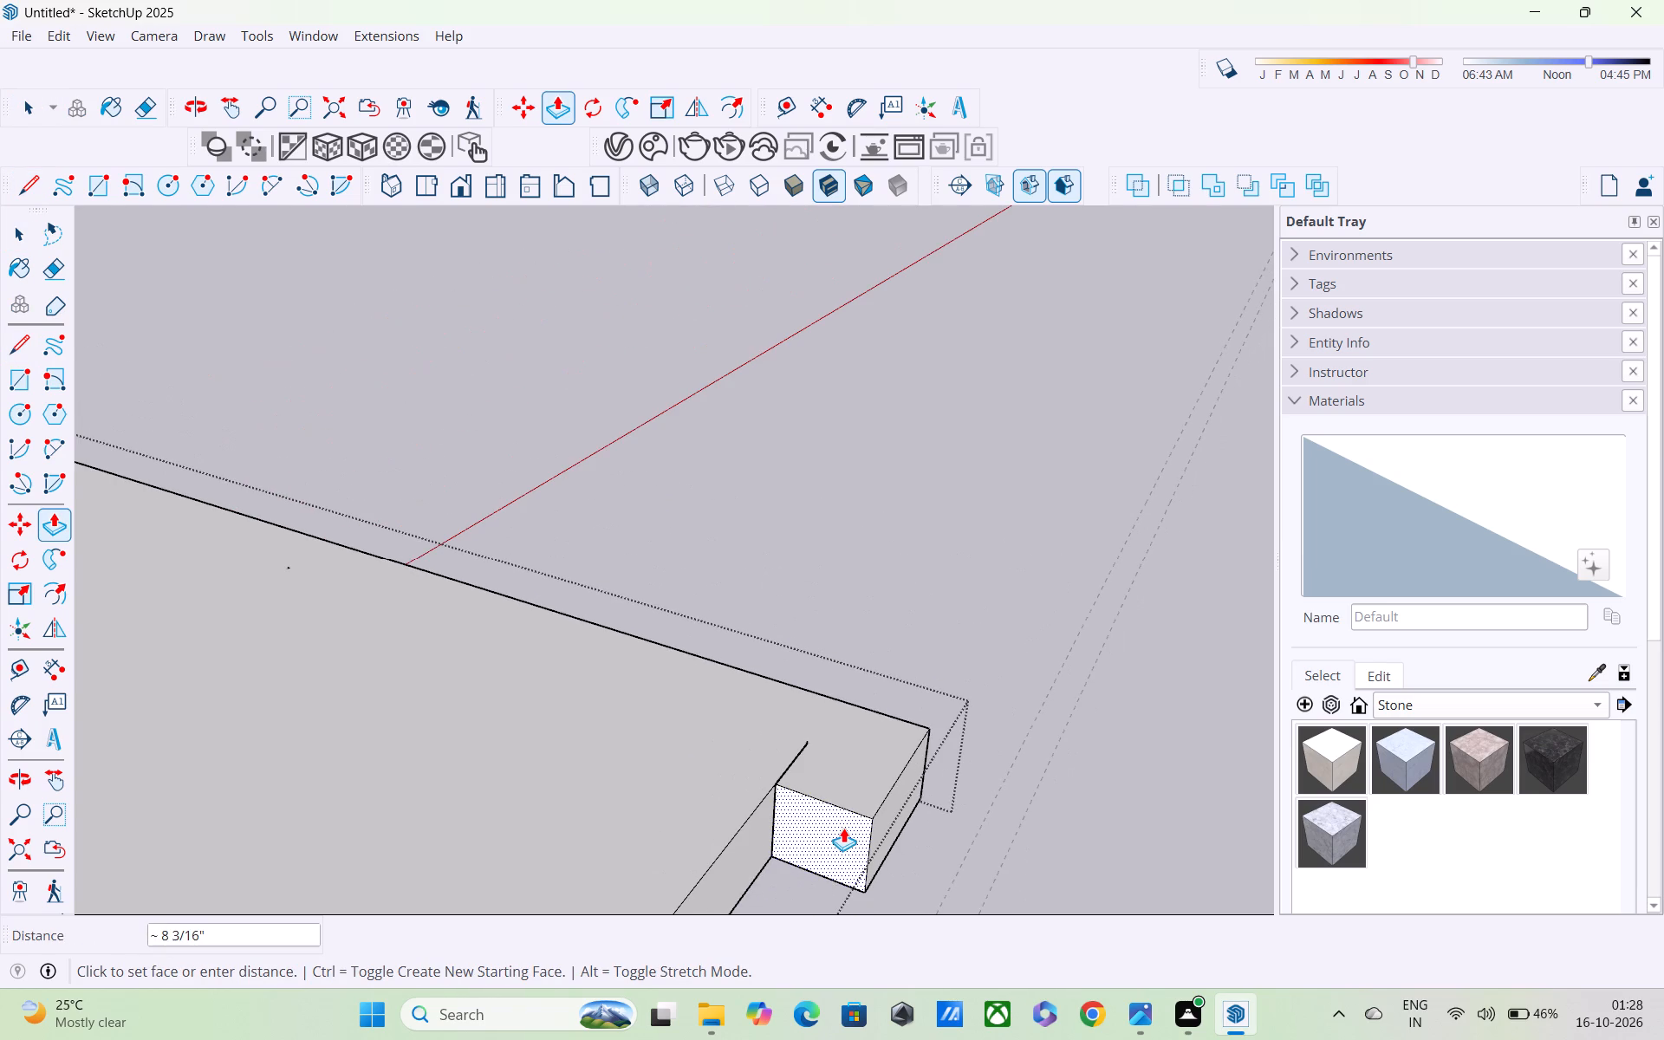
pyautogui.keyDown('shift'); pyautogui.moveTo(842, 830); pyautogui.dragTo(835, 677, button='middle'); pyautogui.keyUp('shift')
pyautogui.keyDown('shift'); pyautogui.moveTo(785, 663); pyautogui.dragTo(915, 737, button='middle'); pyautogui.keyUp('shift')
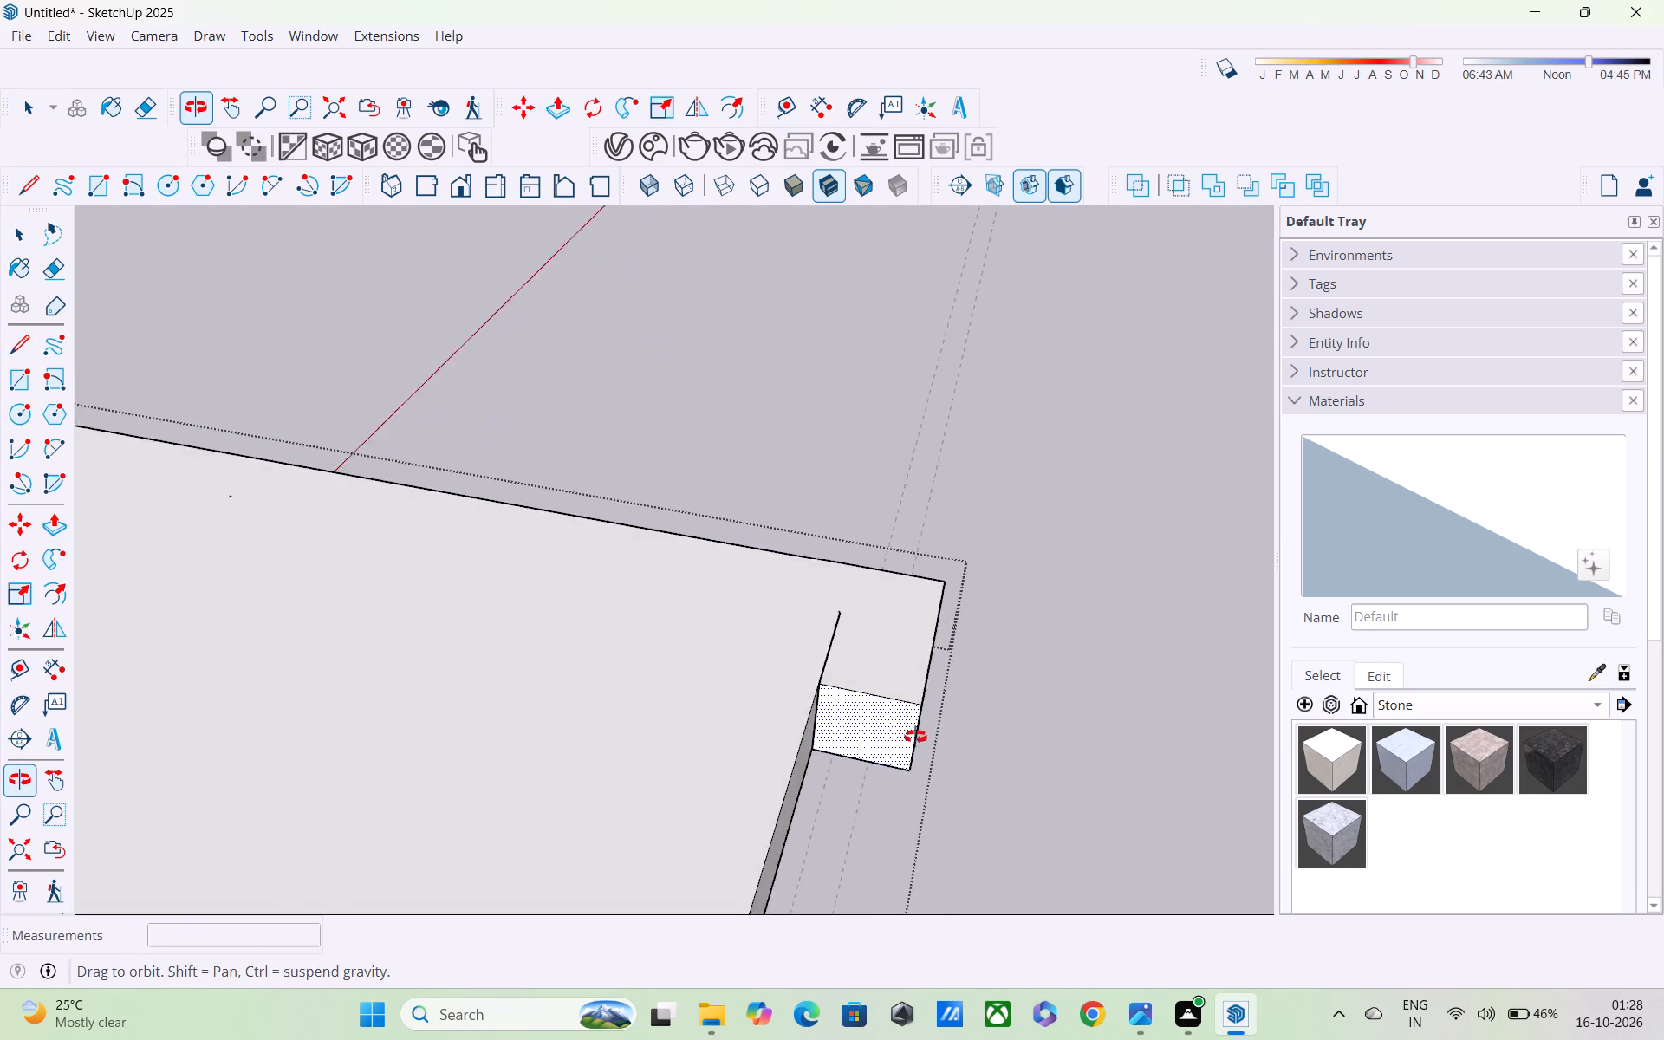
pyautogui.keyDown('shift'); pyautogui.moveTo(915, 737); pyautogui.dragTo(969, 731, button='middle'); pyautogui.keyUp('shift')
pyautogui.scroll(15, 864, 647)
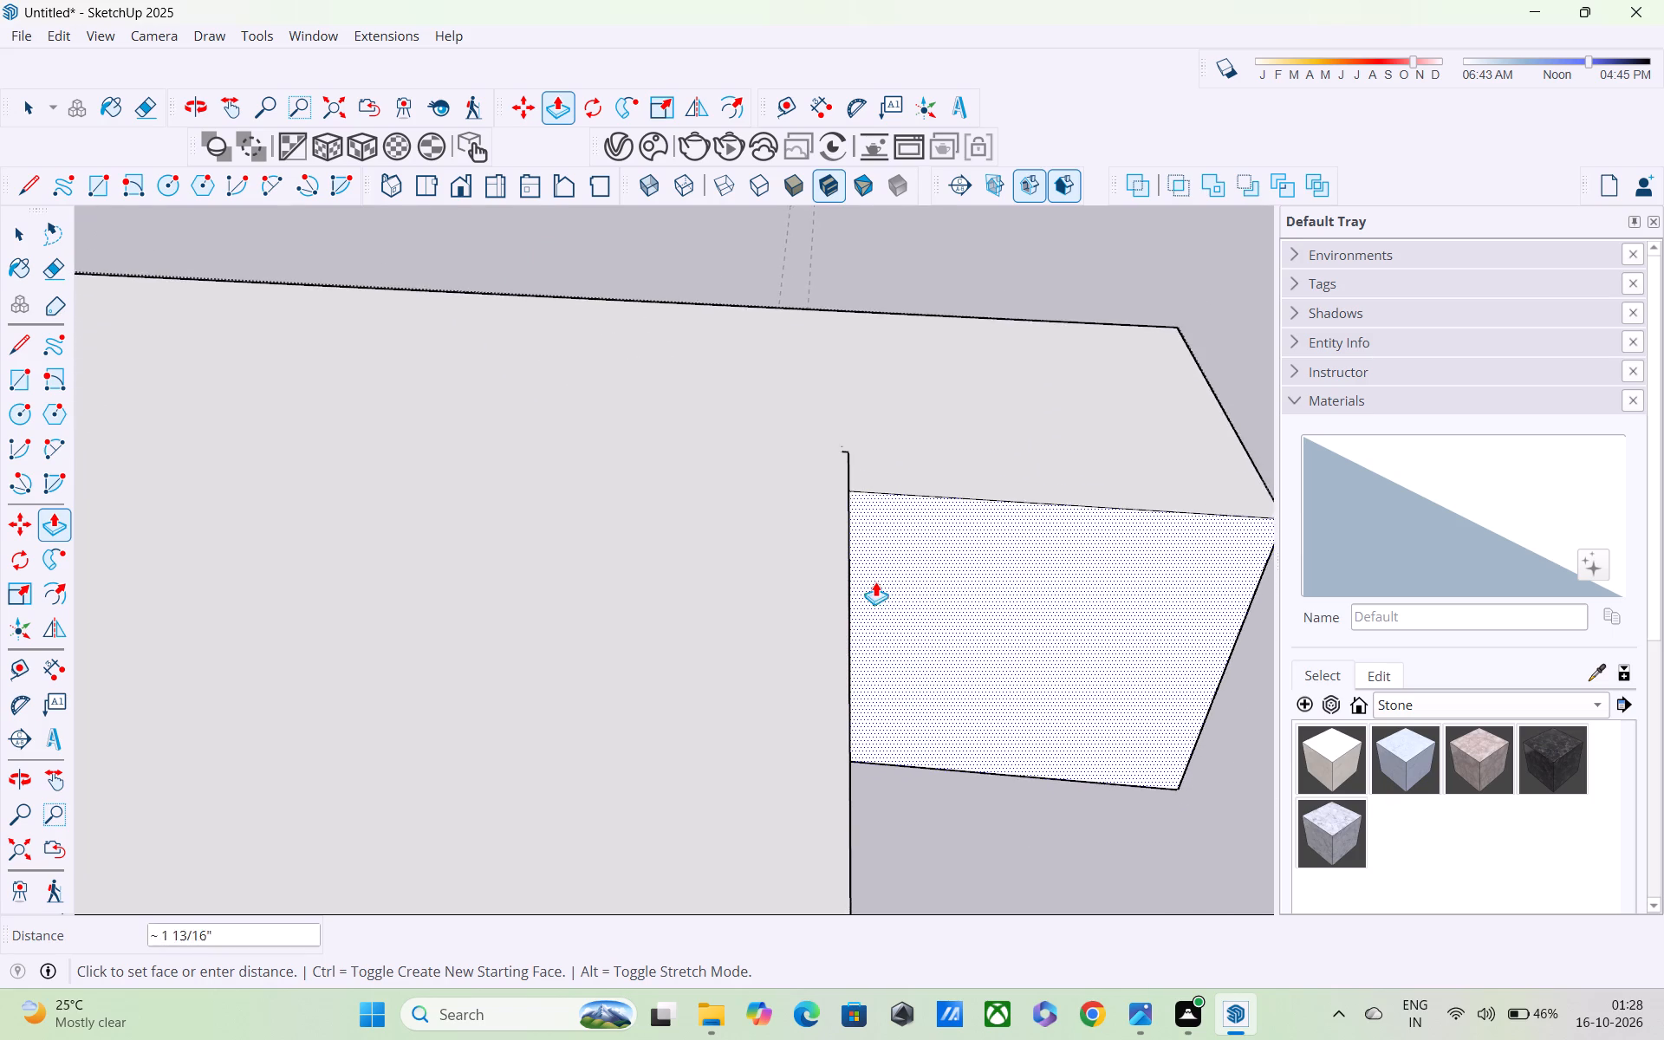
pyautogui.scroll(6, 875, 582)
pyautogui.scroll(-20, 871, 576)
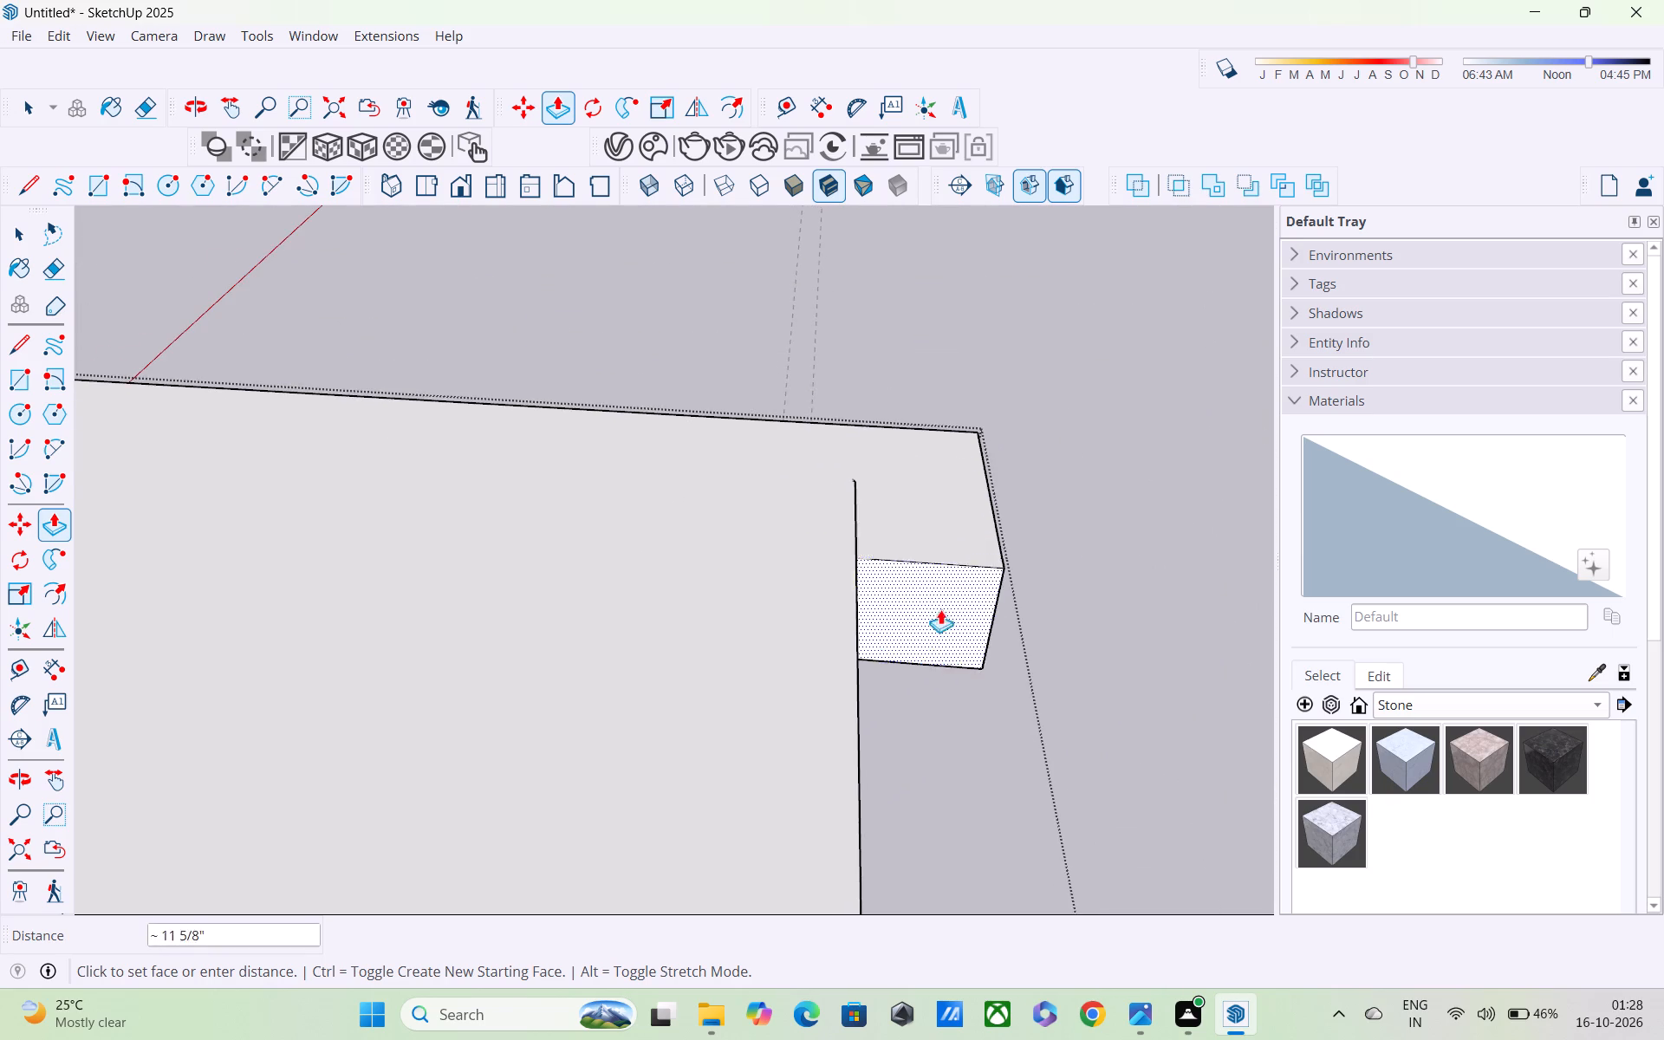
pyautogui.scroll(-3, 944, 676)
pyautogui.keyDown('shift'); pyautogui.moveTo(945, 685); pyautogui.dragTo(668, 361, button='middle'); pyautogui.keyUp('shift')
pyautogui.scroll(1, 667, 358)
pyautogui.scroll(-14, 664, 362)
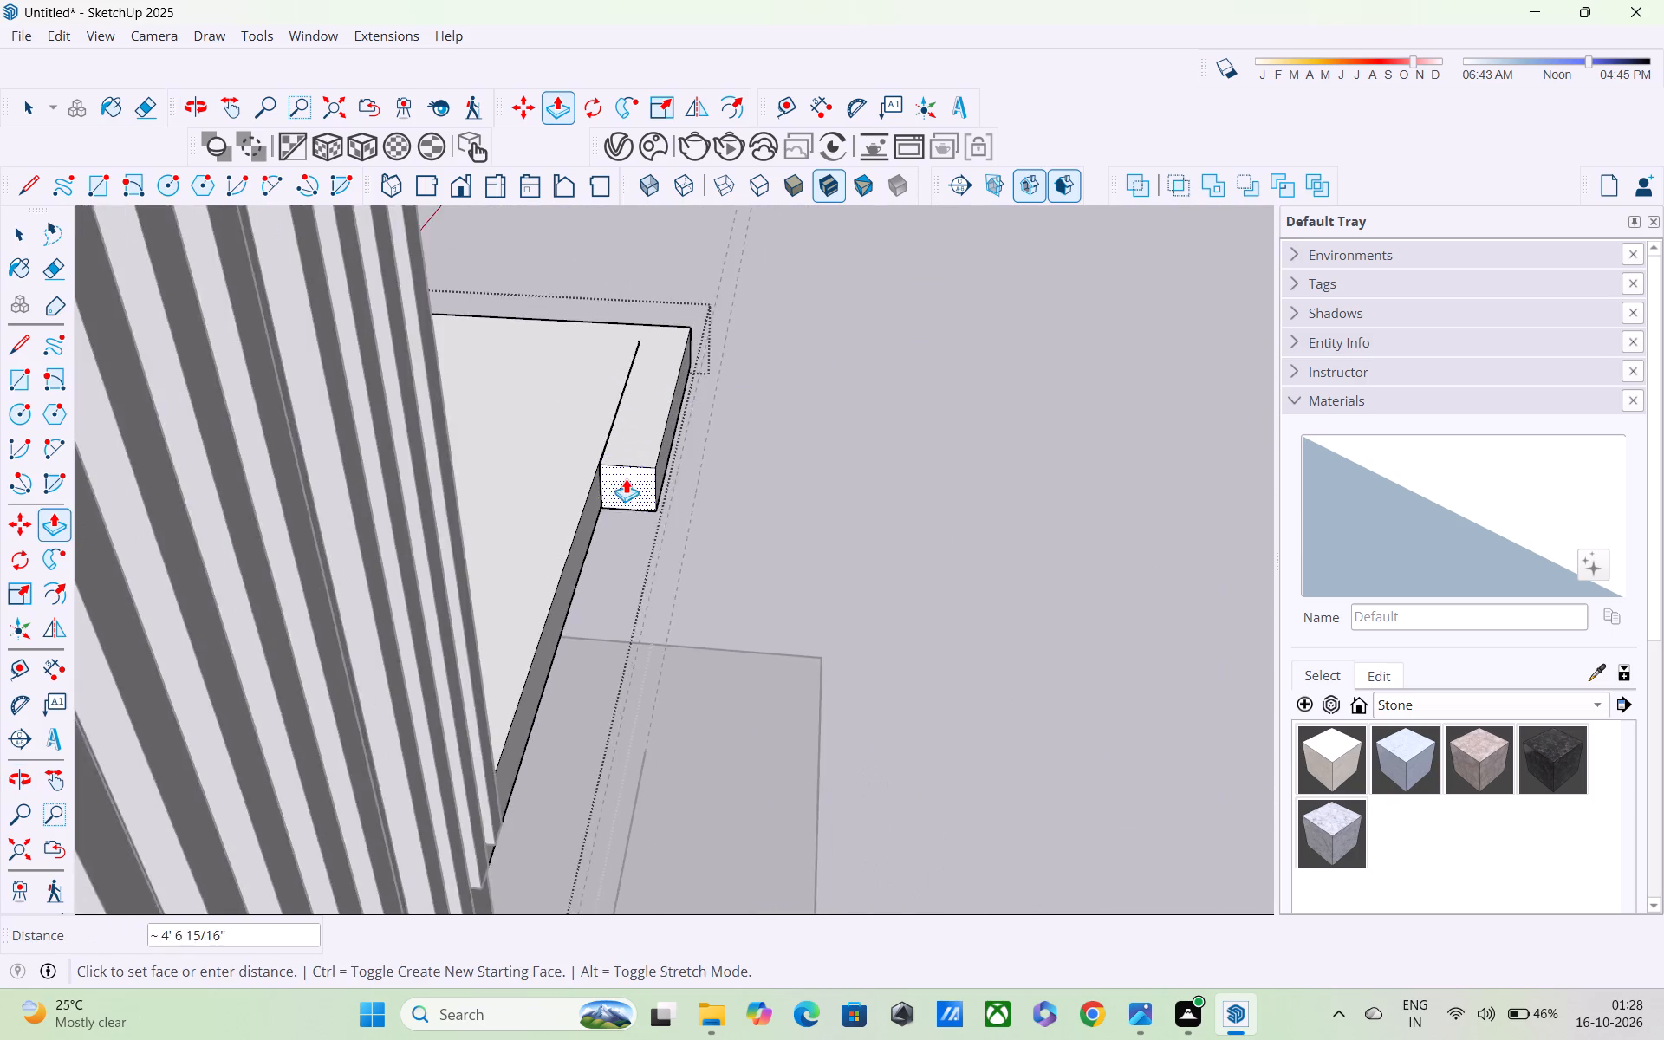
pyautogui.scroll(-5, 626, 478)
pyautogui.moveTo(593, 650); pyautogui.dragTo(142, 514, button='middle')
pyautogui.scroll(-1, 245, 618)
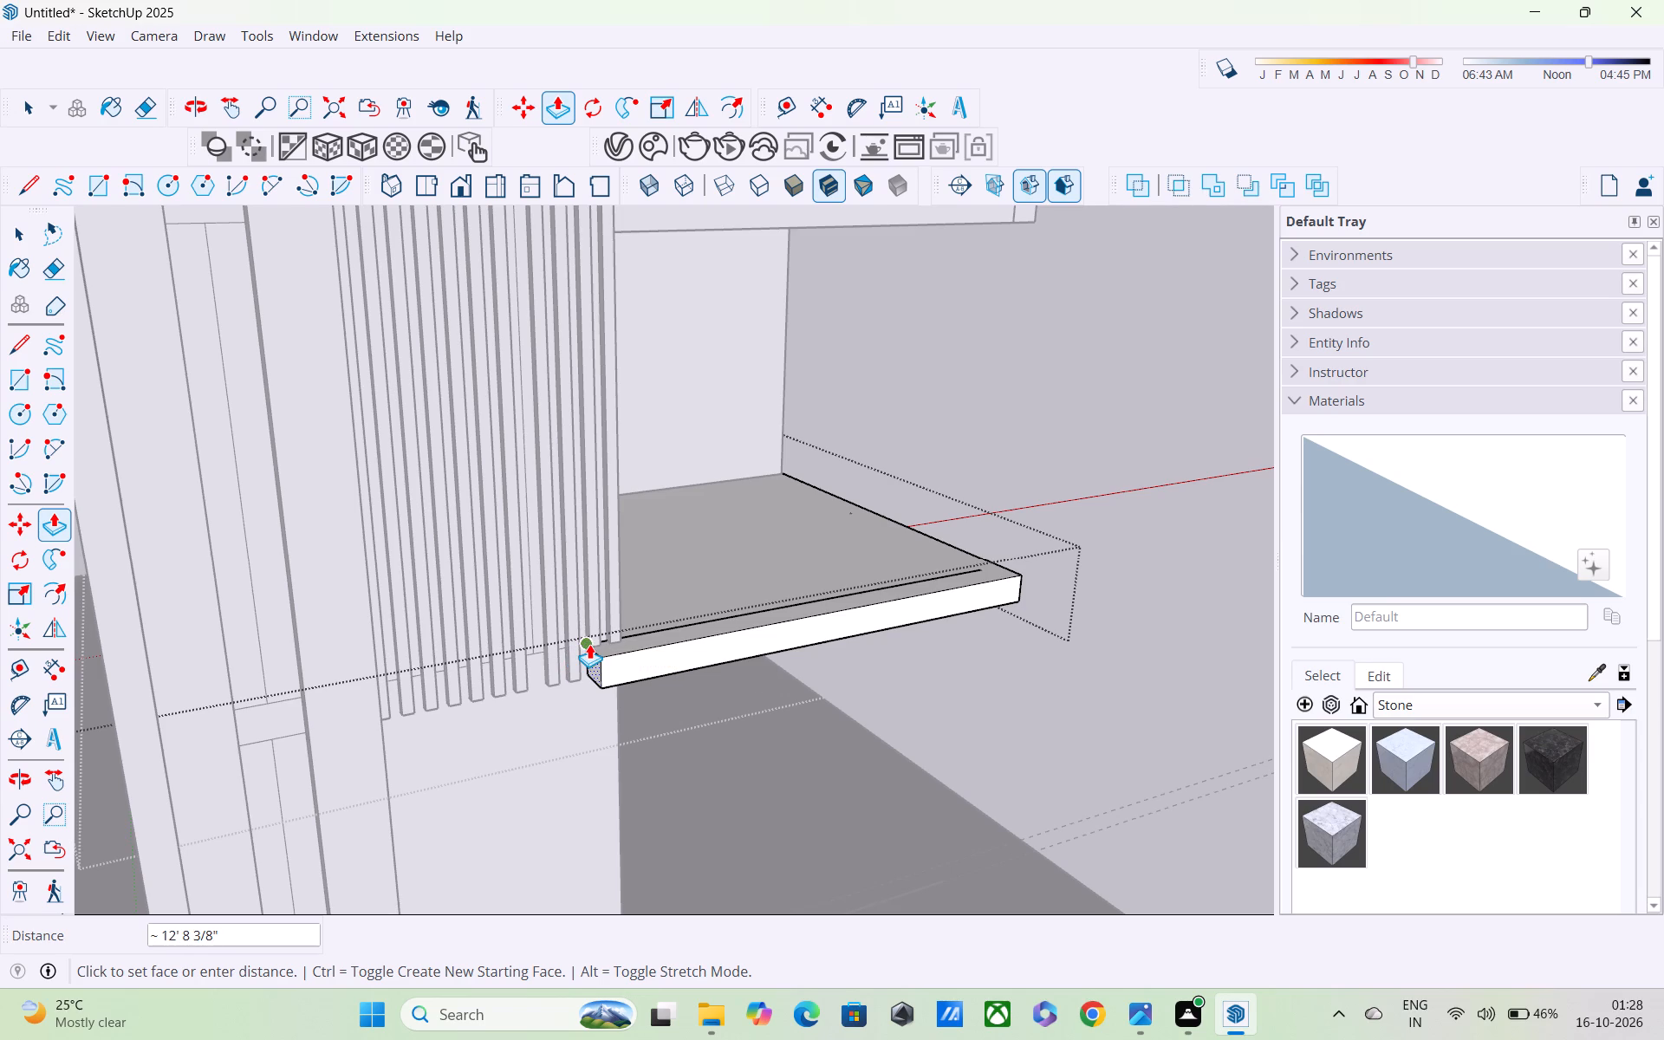
pyautogui.click(583, 650)
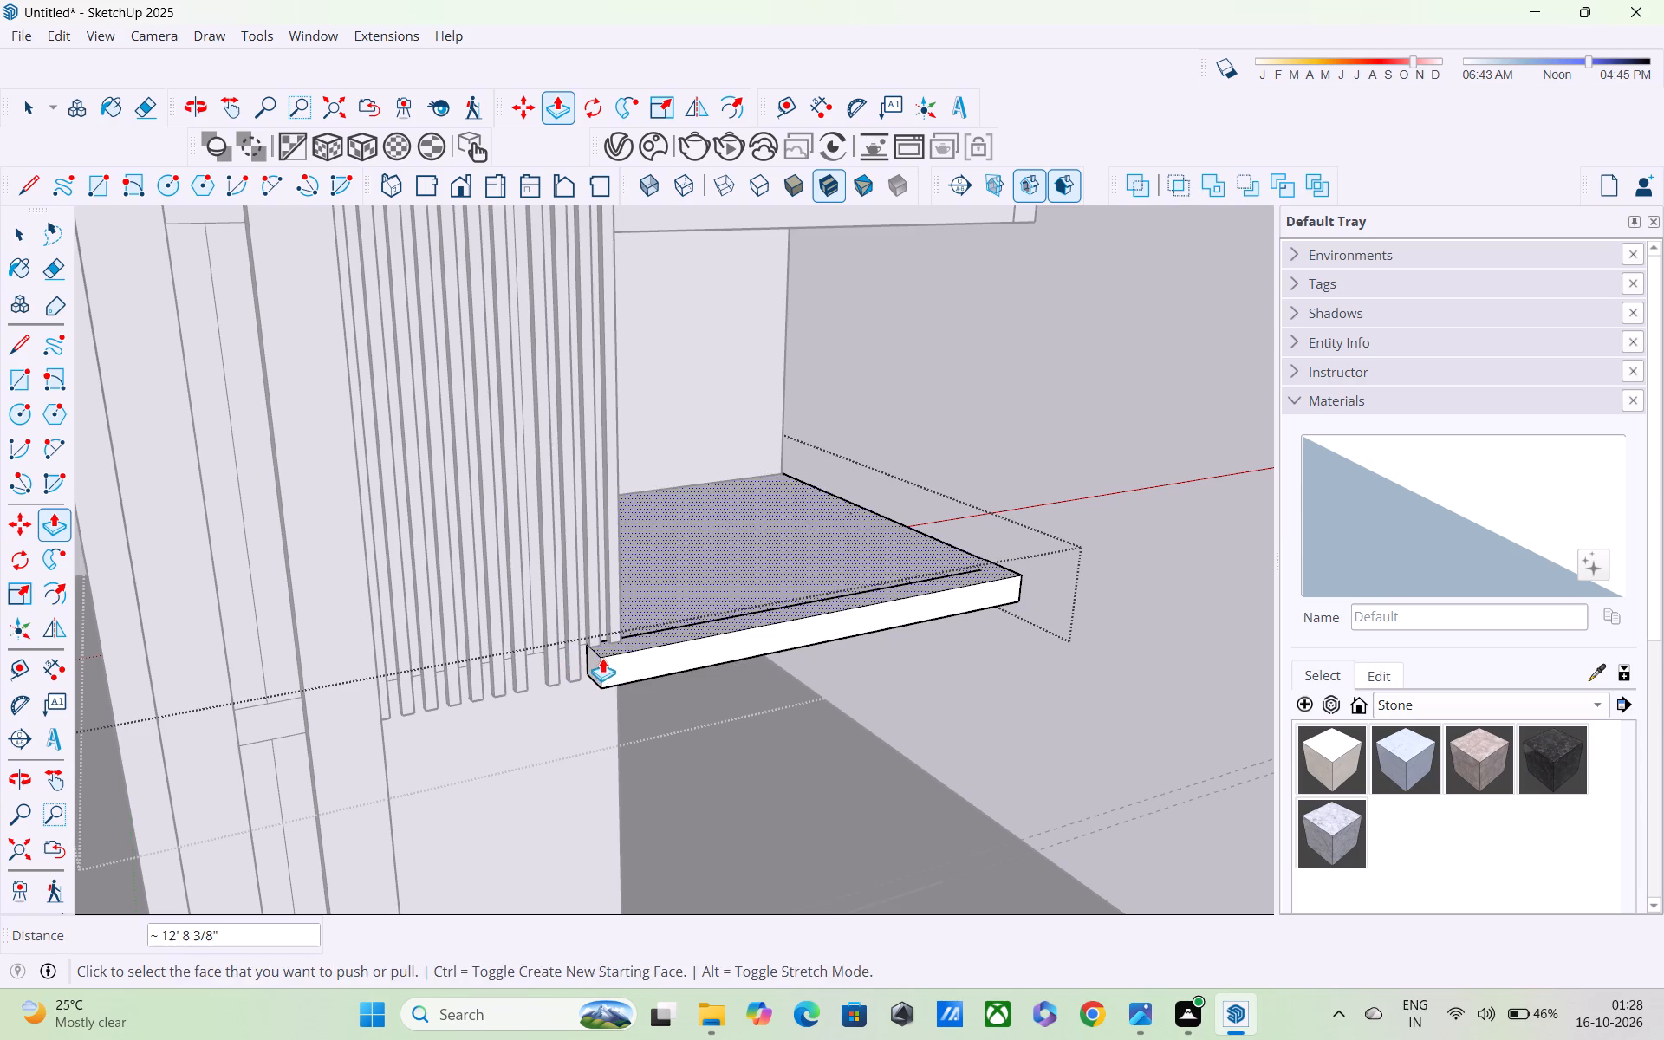
# Outline a post base on the extended strip's top face, with lines along the last fins' feet and about 8 5/16" across to the outer edge.
pyautogui.moveTo(602, 658); pyautogui.dragTo(320, 767, button='middle')
pyautogui.scroll(5, 705, 566)
pyautogui.scroll(9, 562, 629)
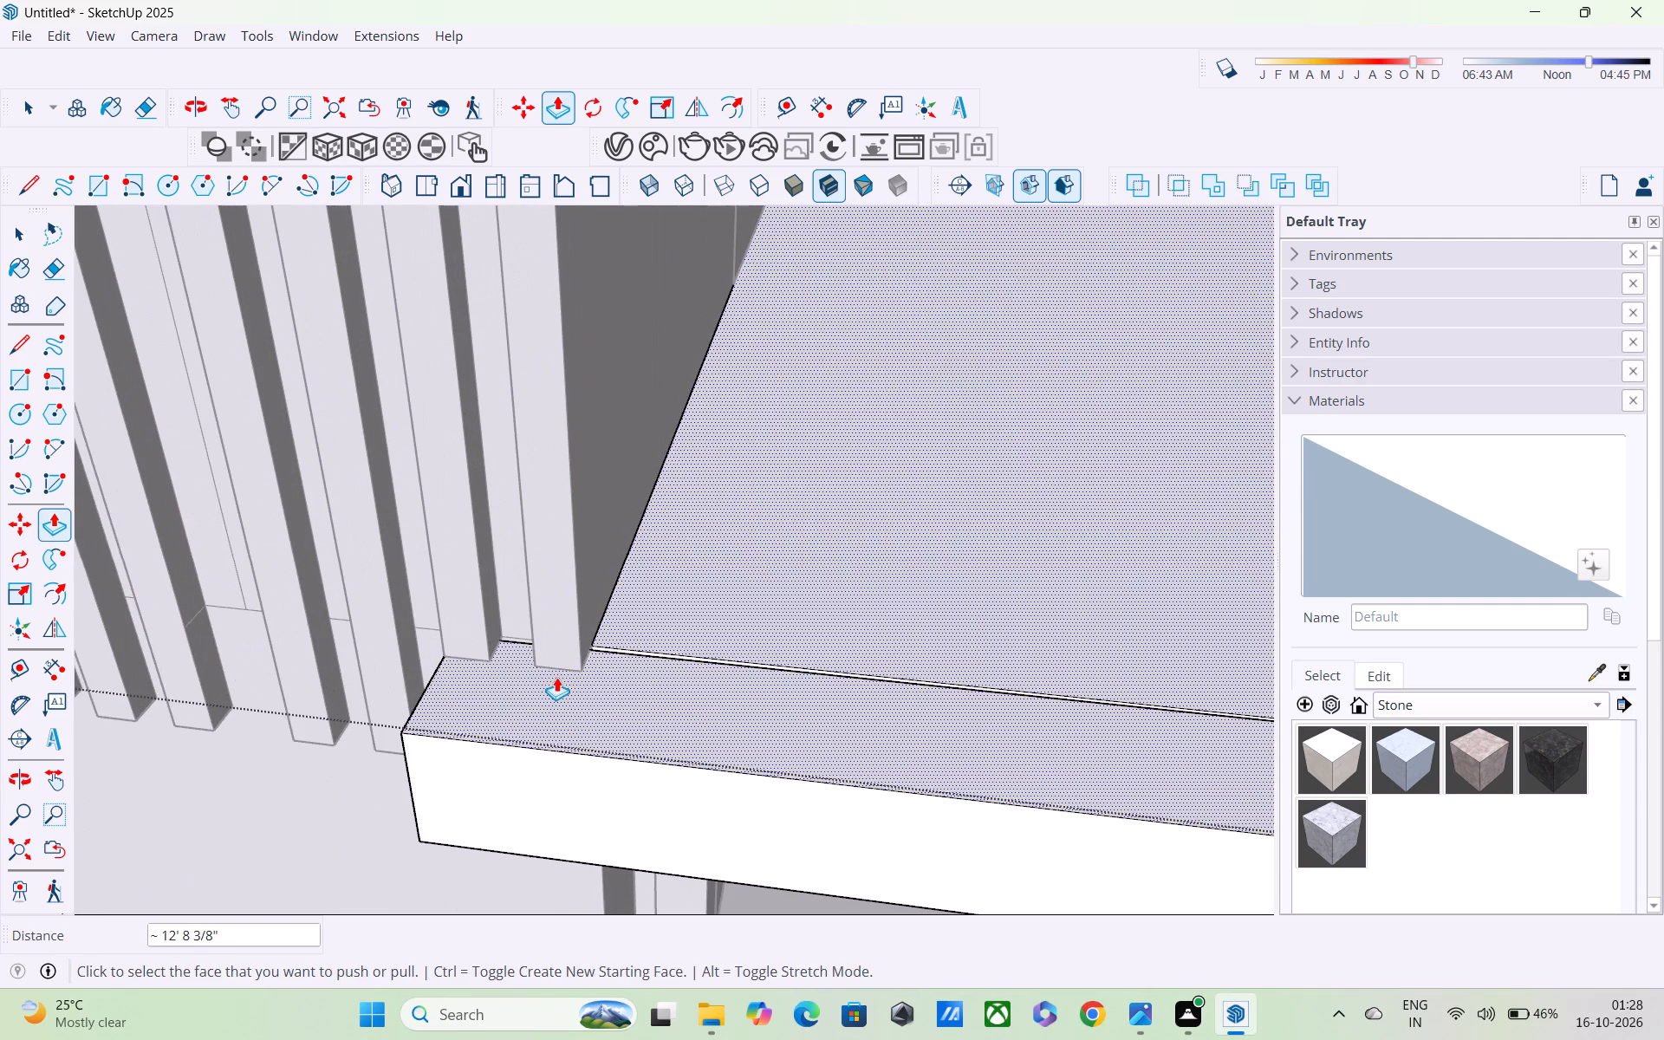
pyautogui.press('l')
pyautogui.scroll(4, 537, 634)
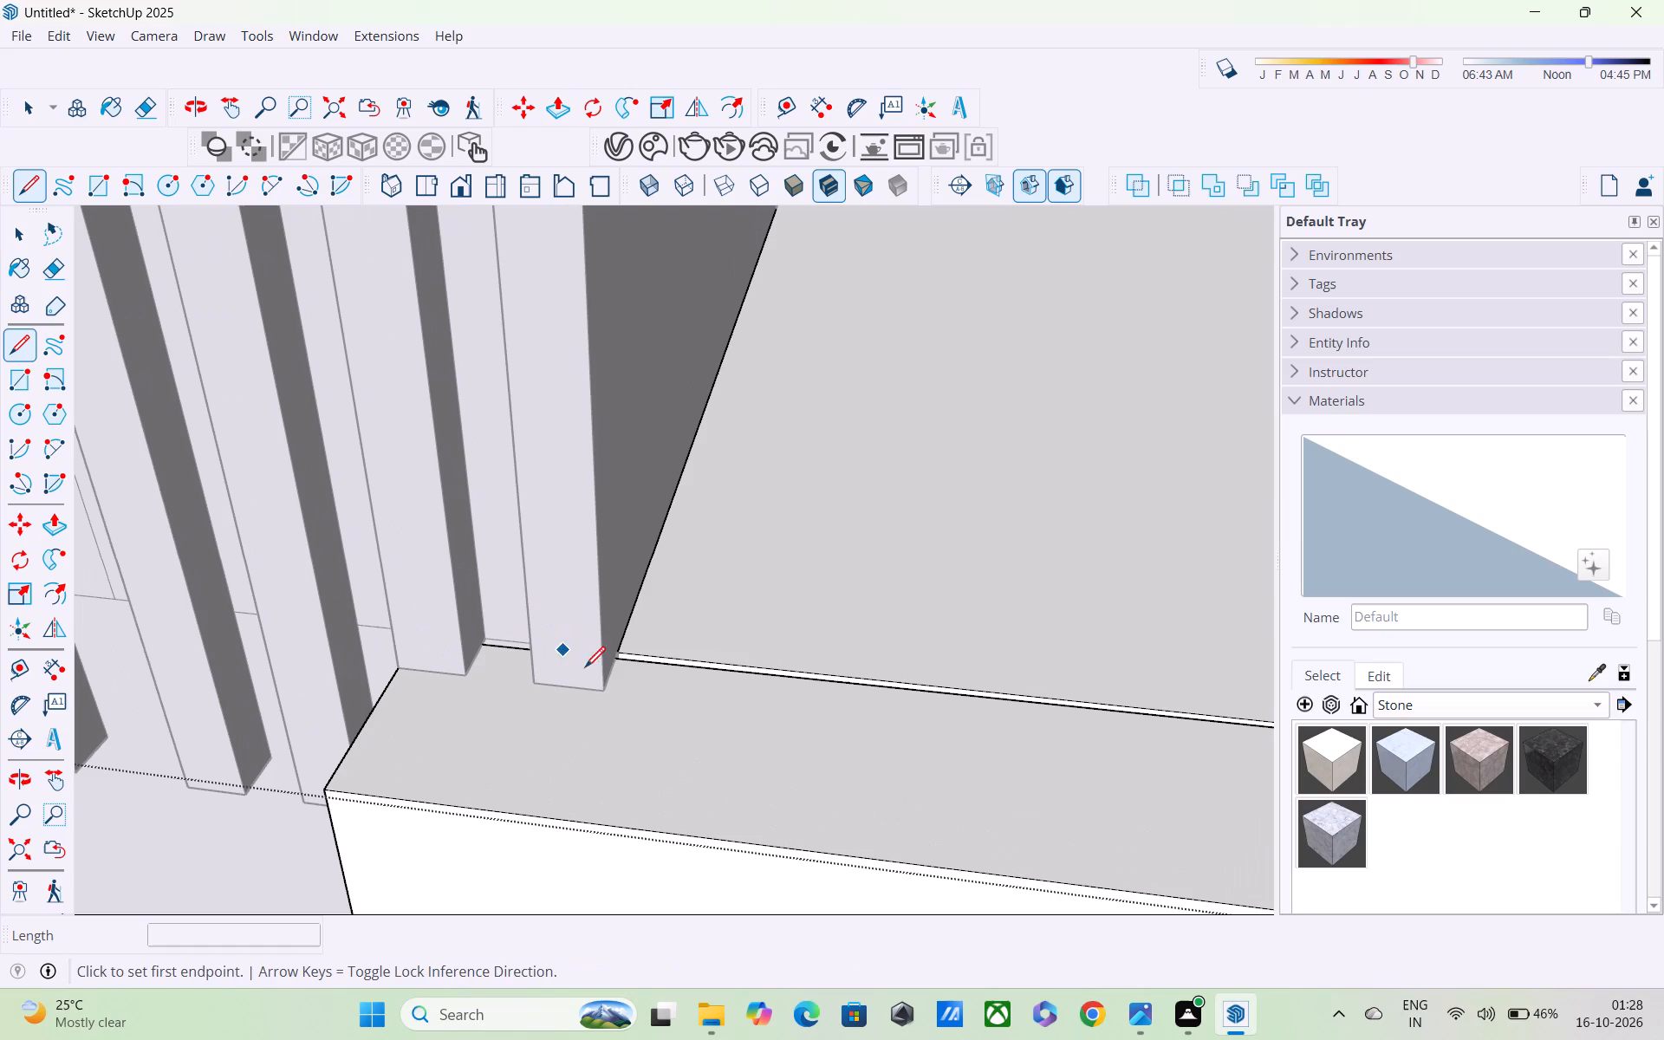
pyautogui.scroll(6, 607, 680)
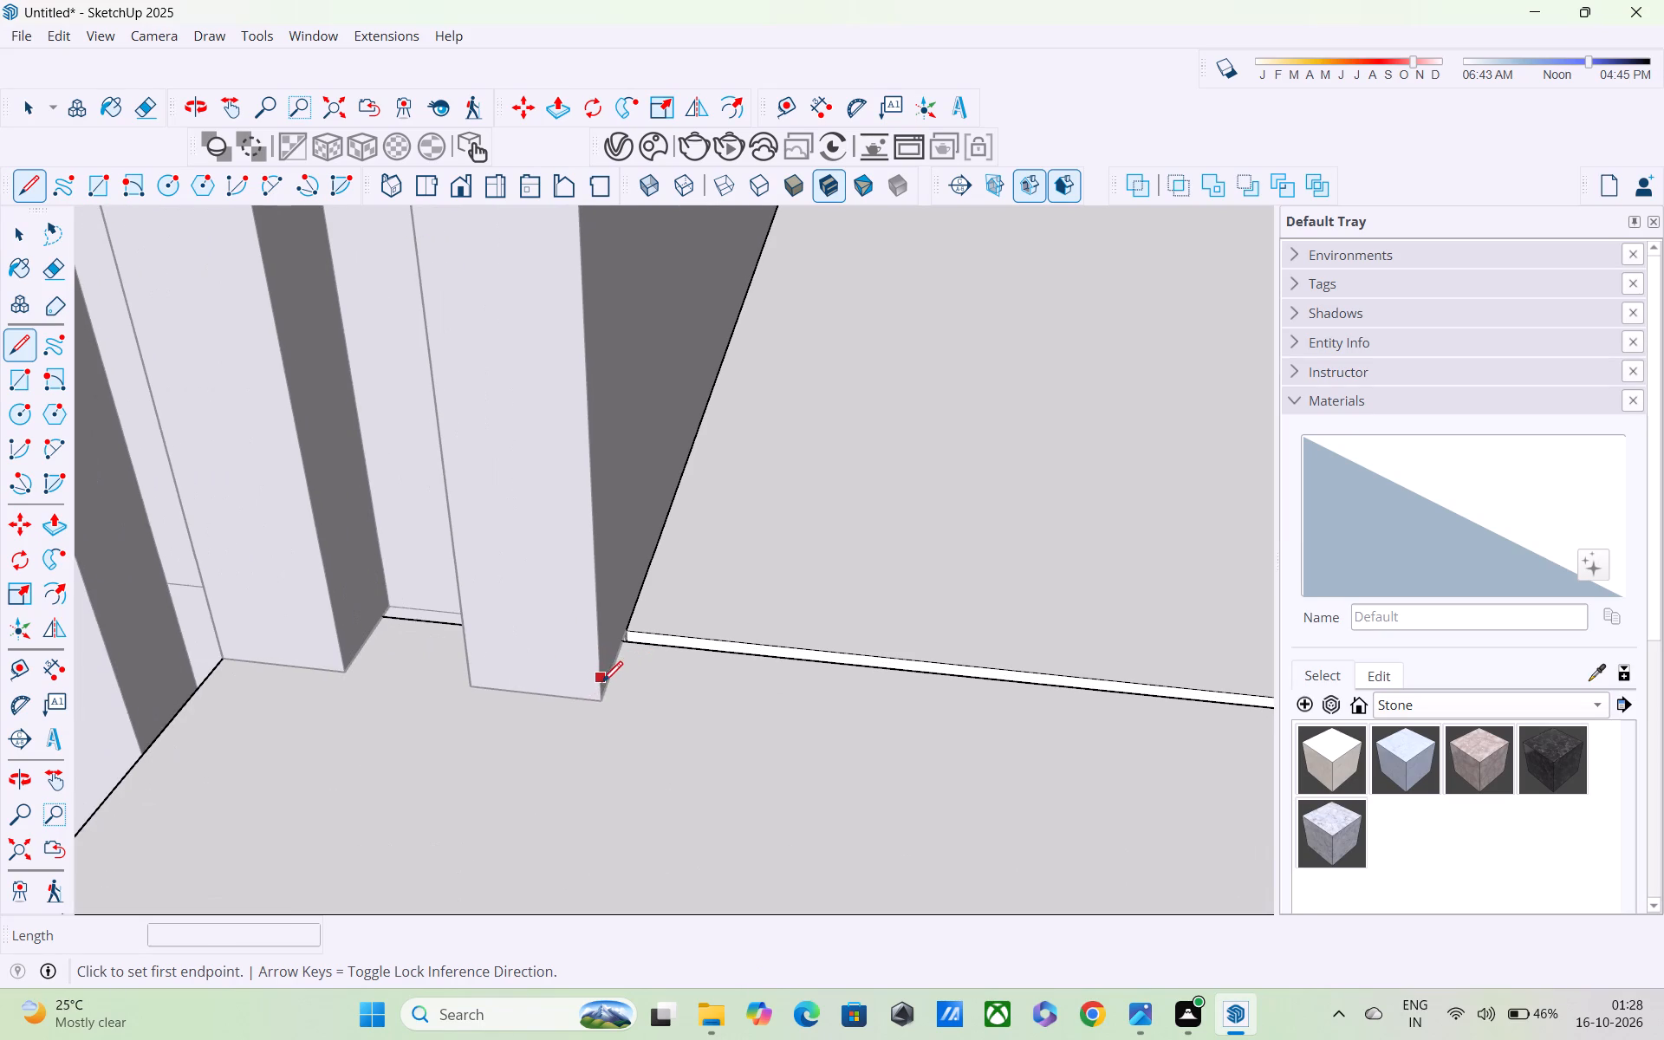
pyautogui.click(231, 660)
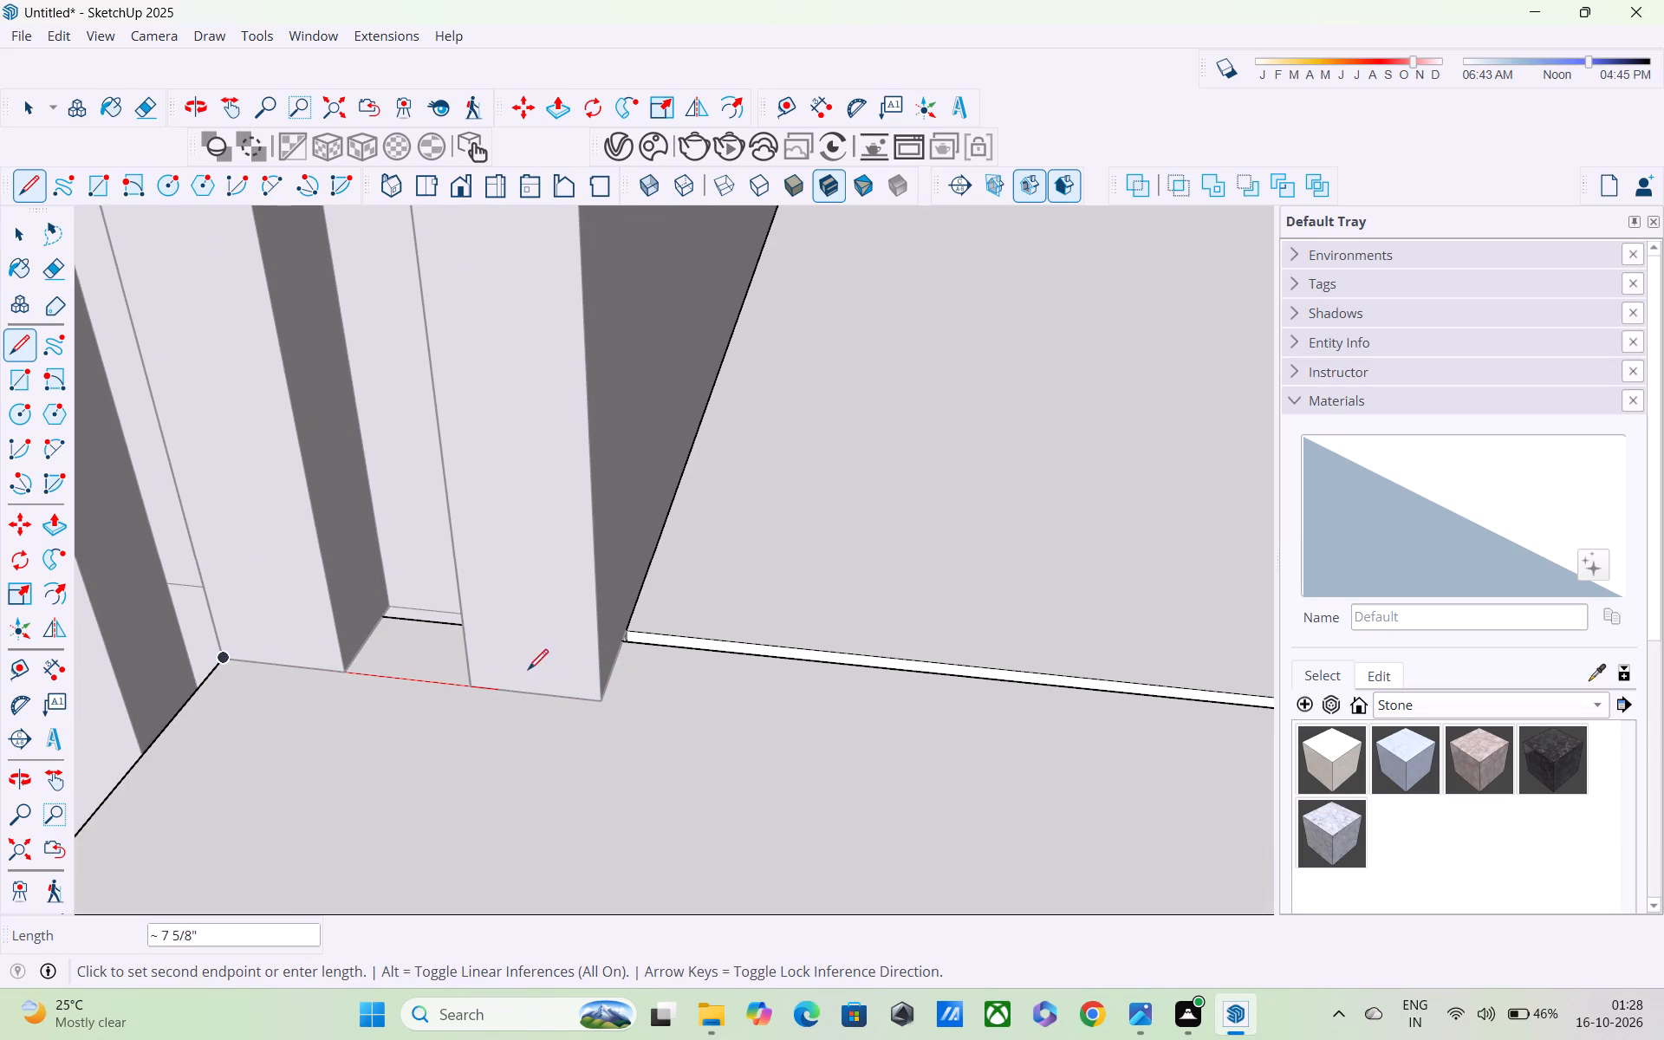
pyautogui.click(593, 695)
pyautogui.scroll(-3, 606, 705)
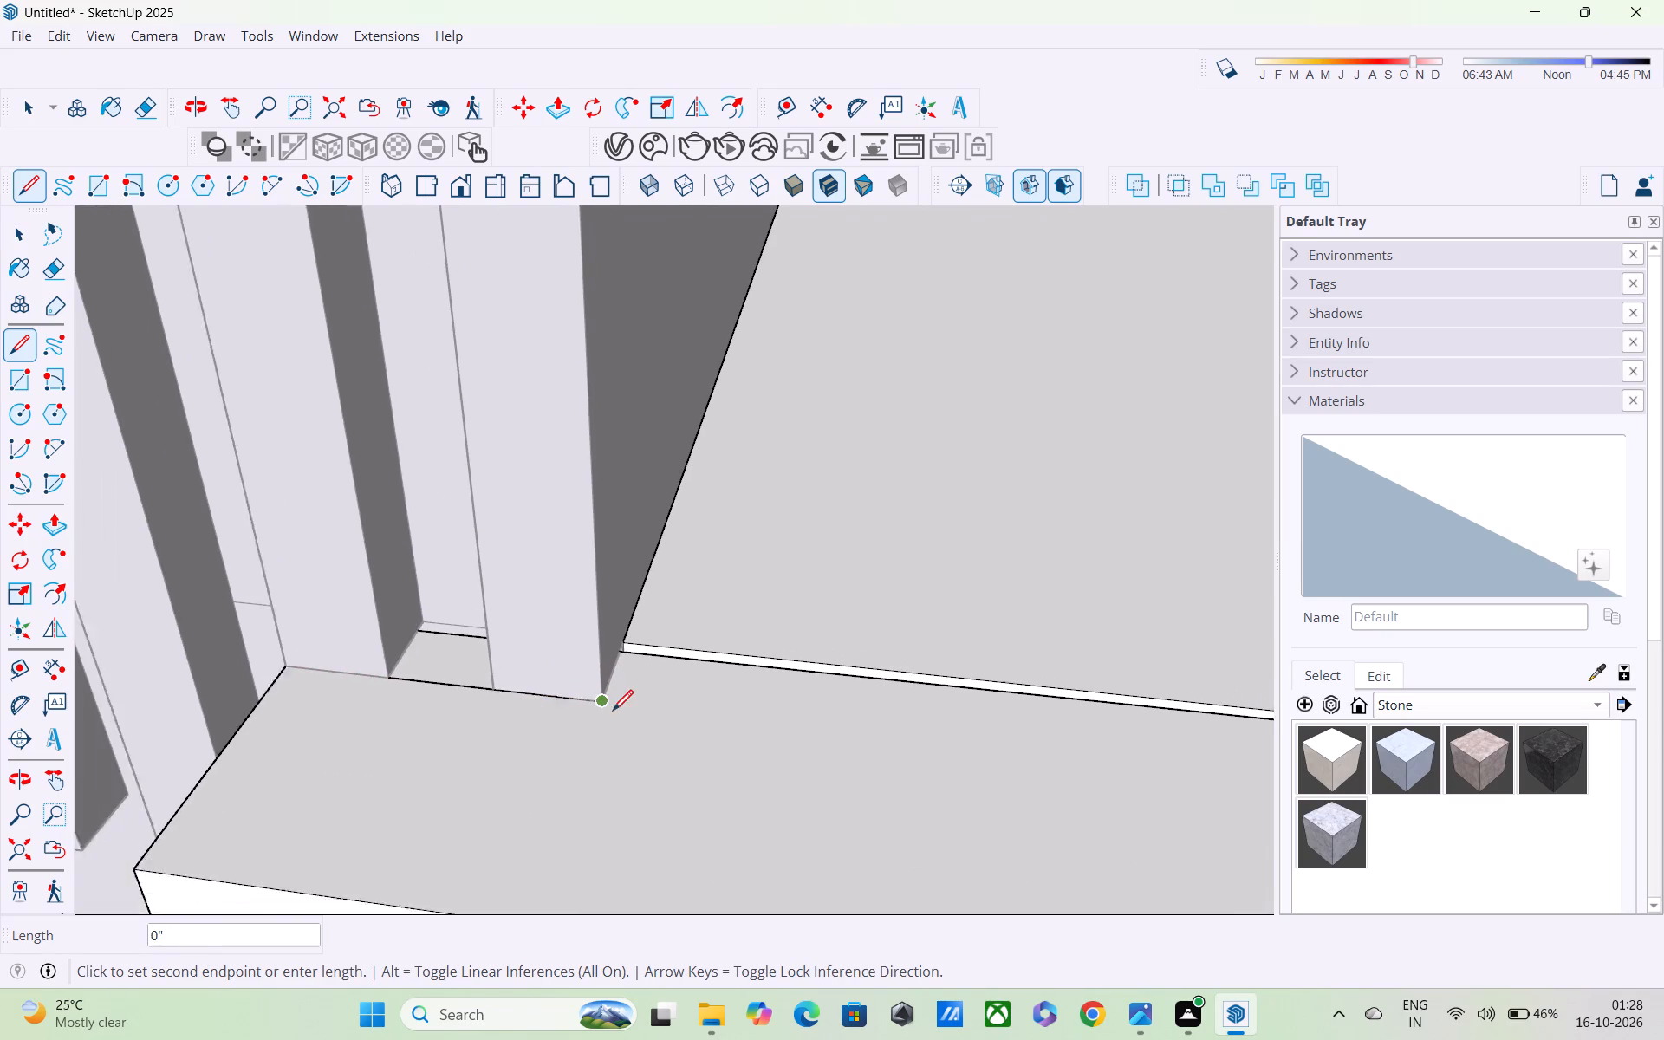
pyautogui.scroll(1, 616, 717)
pyautogui.click(599, 708)
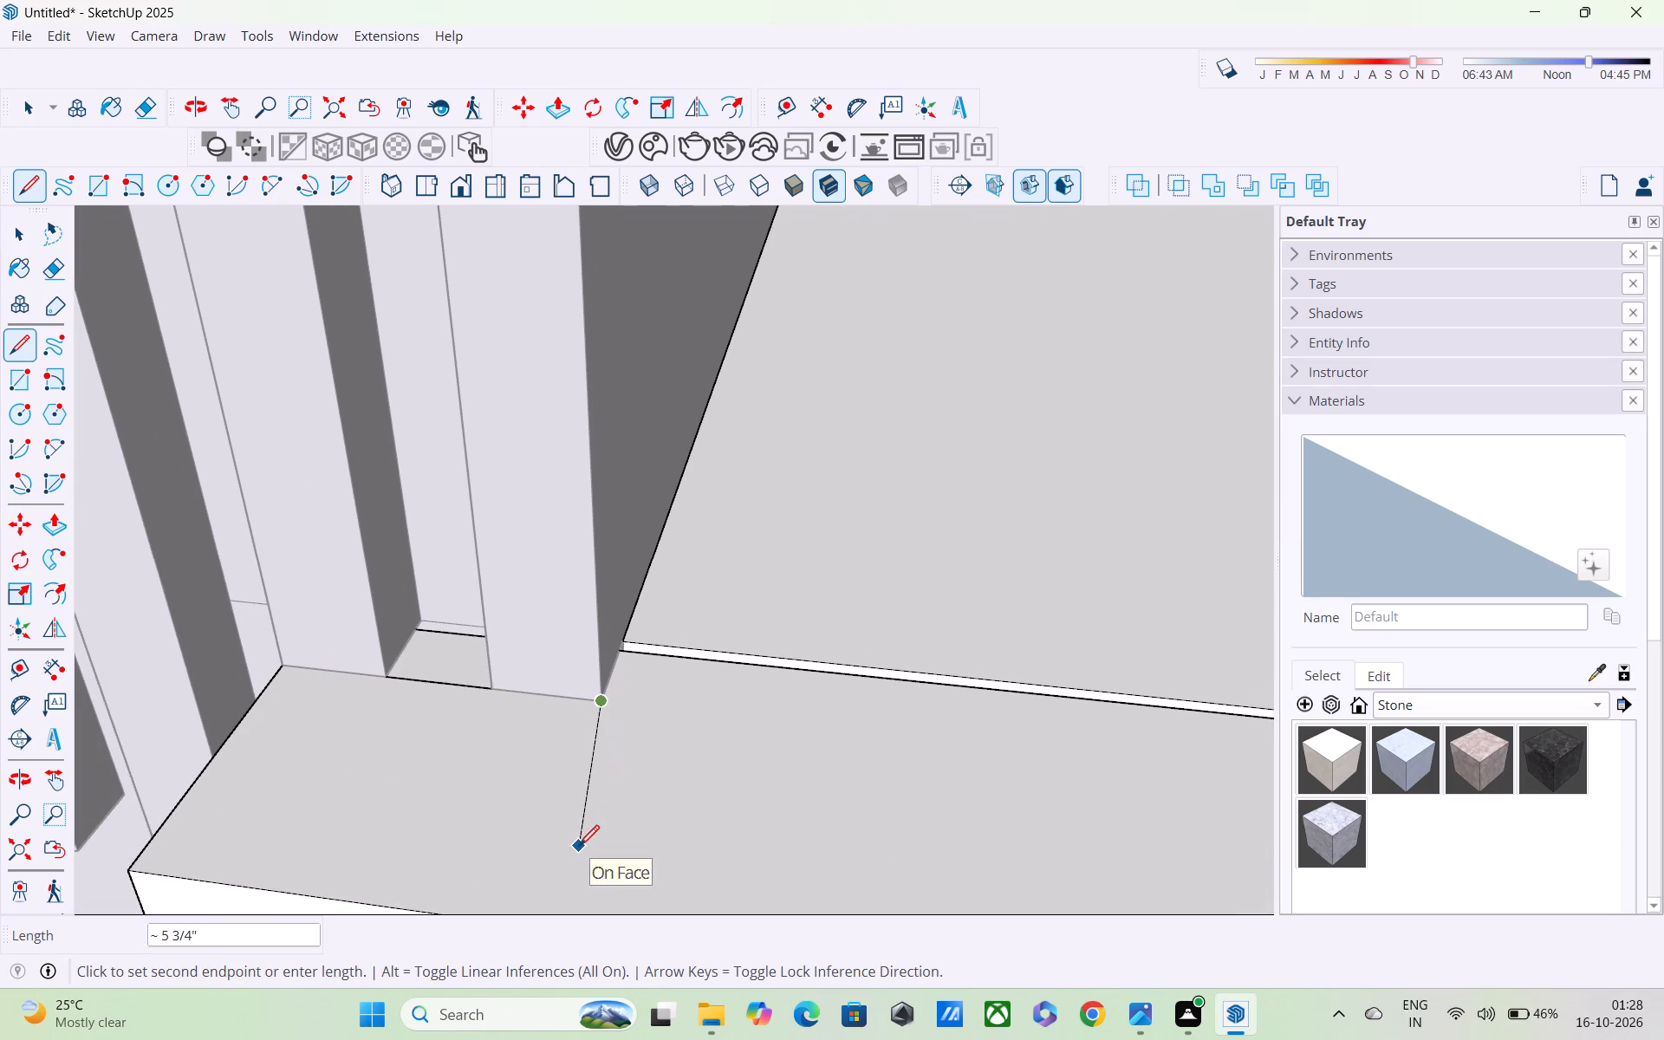
pyautogui.keyDown('shift'); pyautogui.moveTo(578, 848); pyautogui.dragTo(584, 595, button='middle'); pyautogui.keyUp('shift')
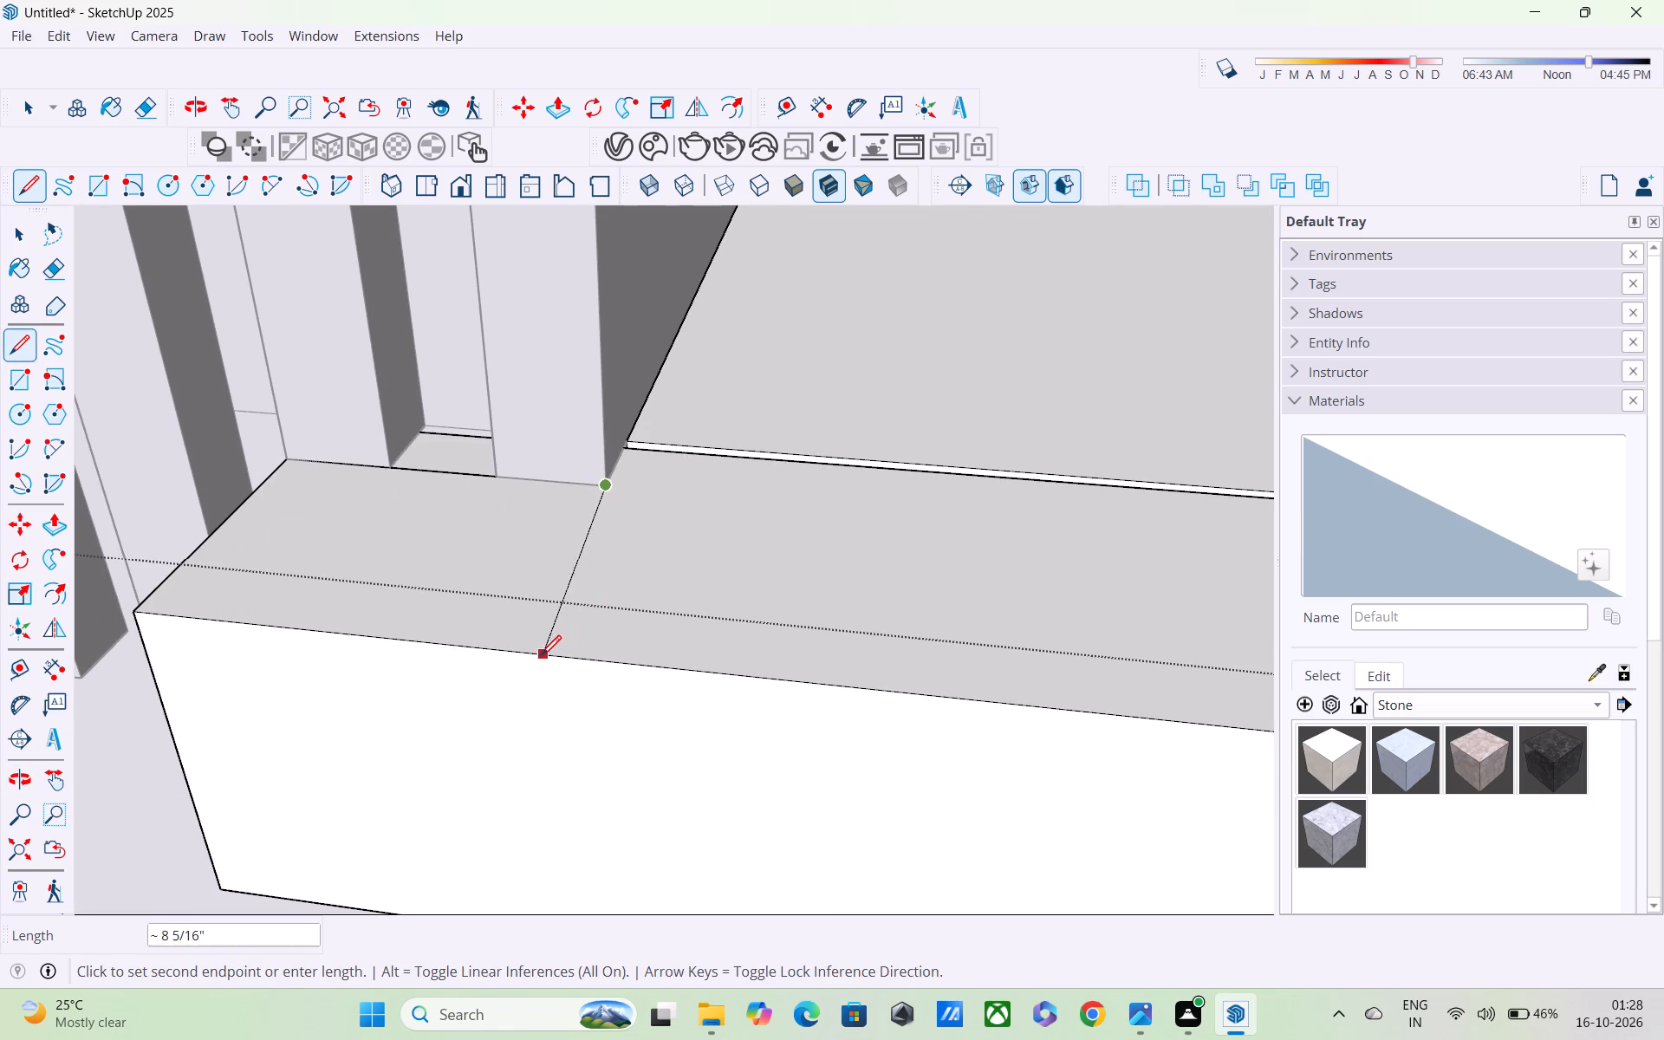
pyautogui.click(534, 658)
# Push/Pull the post base up 10' 10" to the upper slab's top level.
pyautogui.press('p')
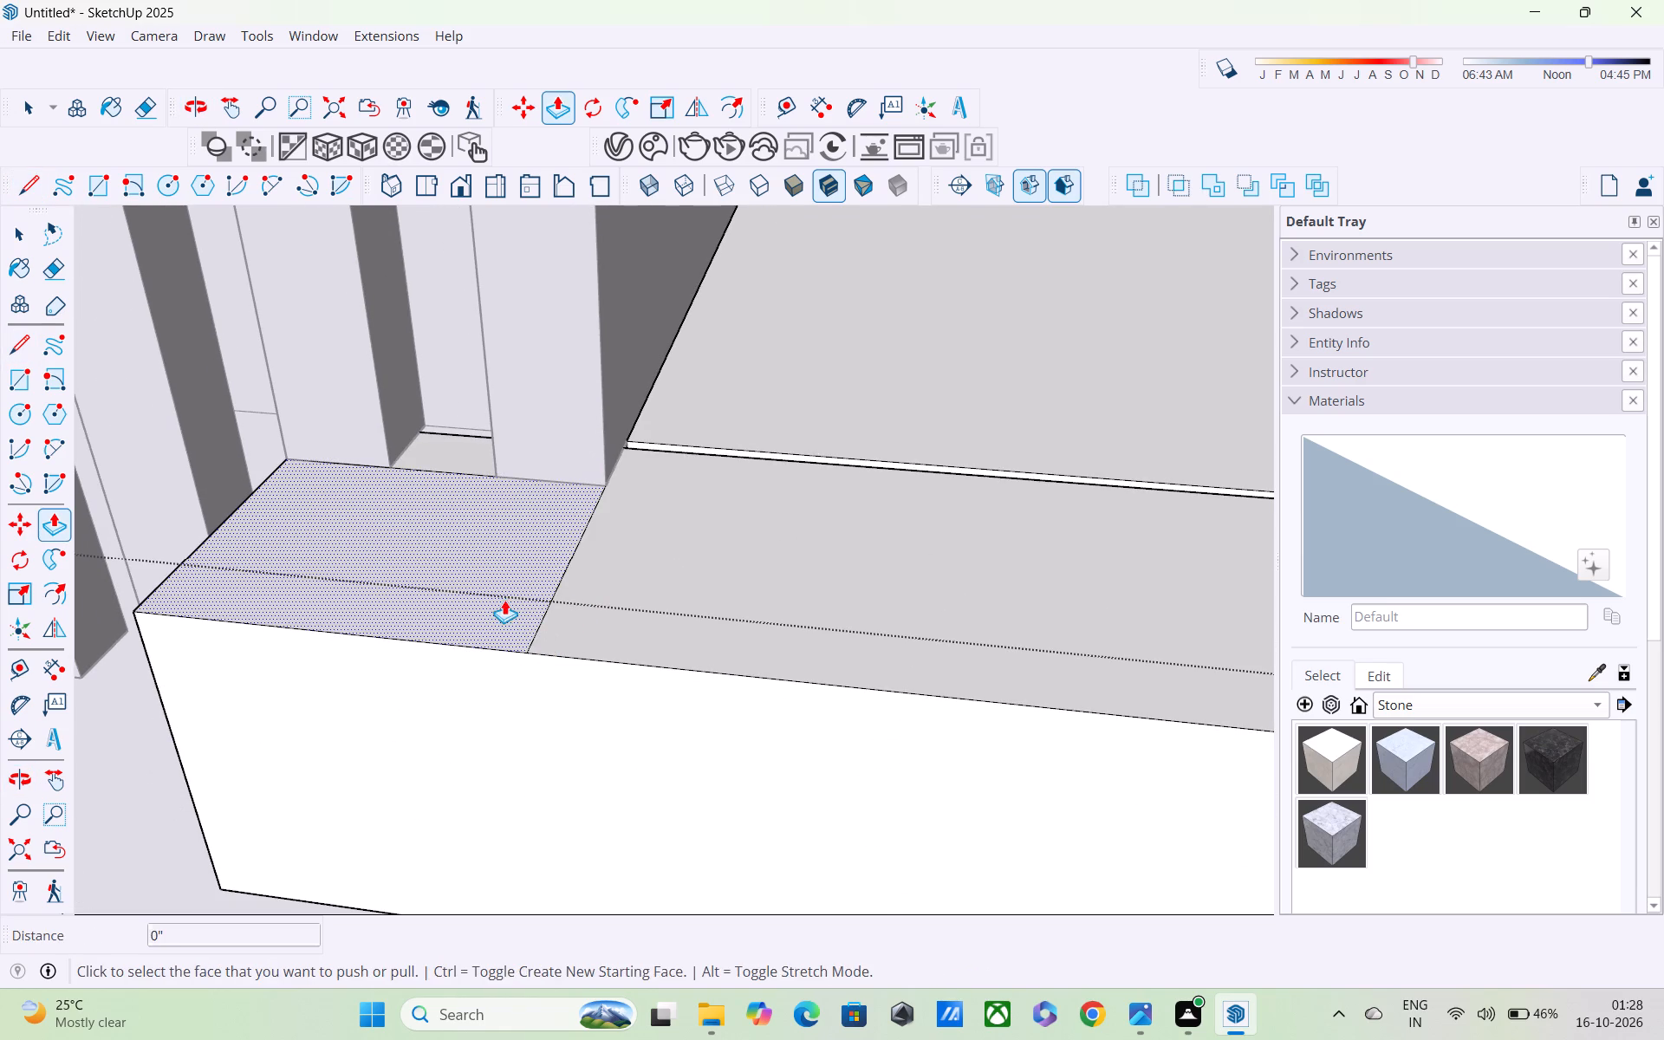
pyautogui.click(504, 600)
pyautogui.scroll(-5, 490, 474)
pyautogui.scroll(-12, 484, 400)
pyautogui.moveTo(482, 347); pyautogui.dragTo(485, 351, button='middle')
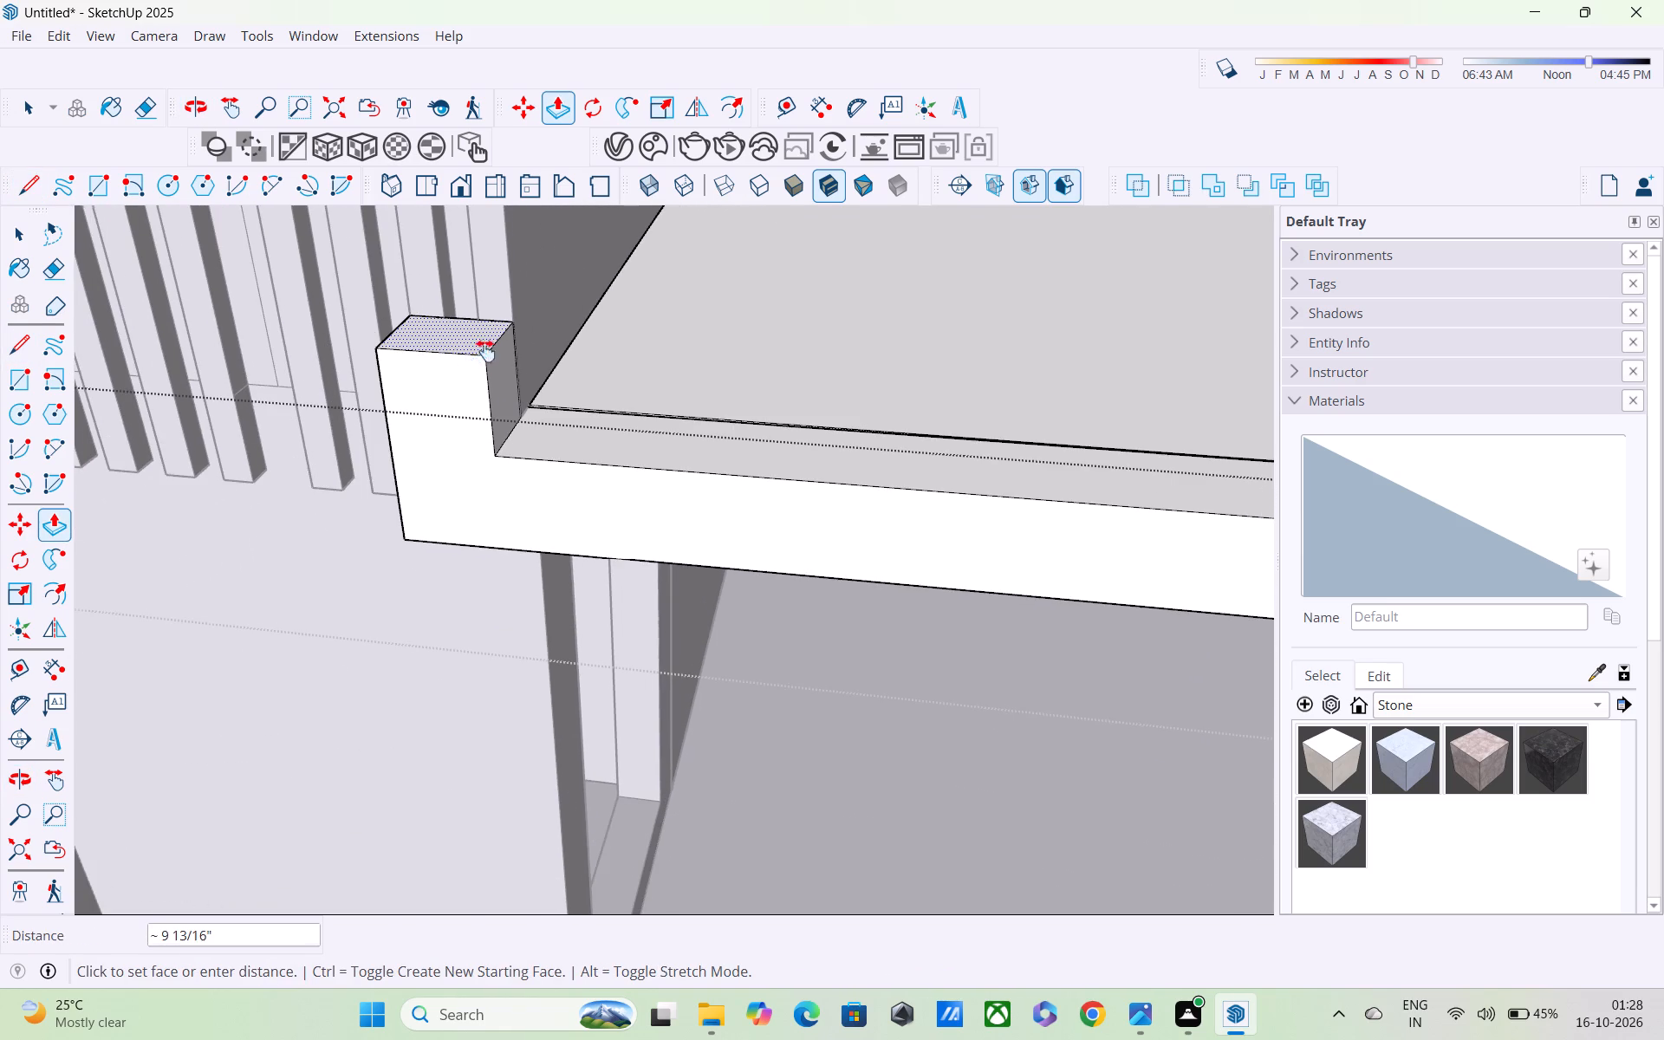
pyautogui.moveTo(485, 351); pyautogui.dragTo(526, 905, button='middle')
pyautogui.keyDown('shift'); pyautogui.scroll(1, 526, 905); pyautogui.keyUp('shift')
pyautogui.scroll(-12, 515, 812)
pyautogui.keyDown('shift'); pyautogui.moveTo(478, 481); pyautogui.dragTo(561, 930, button='middle'); pyautogui.keyUp('shift')
pyautogui.keyDown('shift'); pyautogui.scroll(1, 561, 930); pyautogui.keyUp('shift')
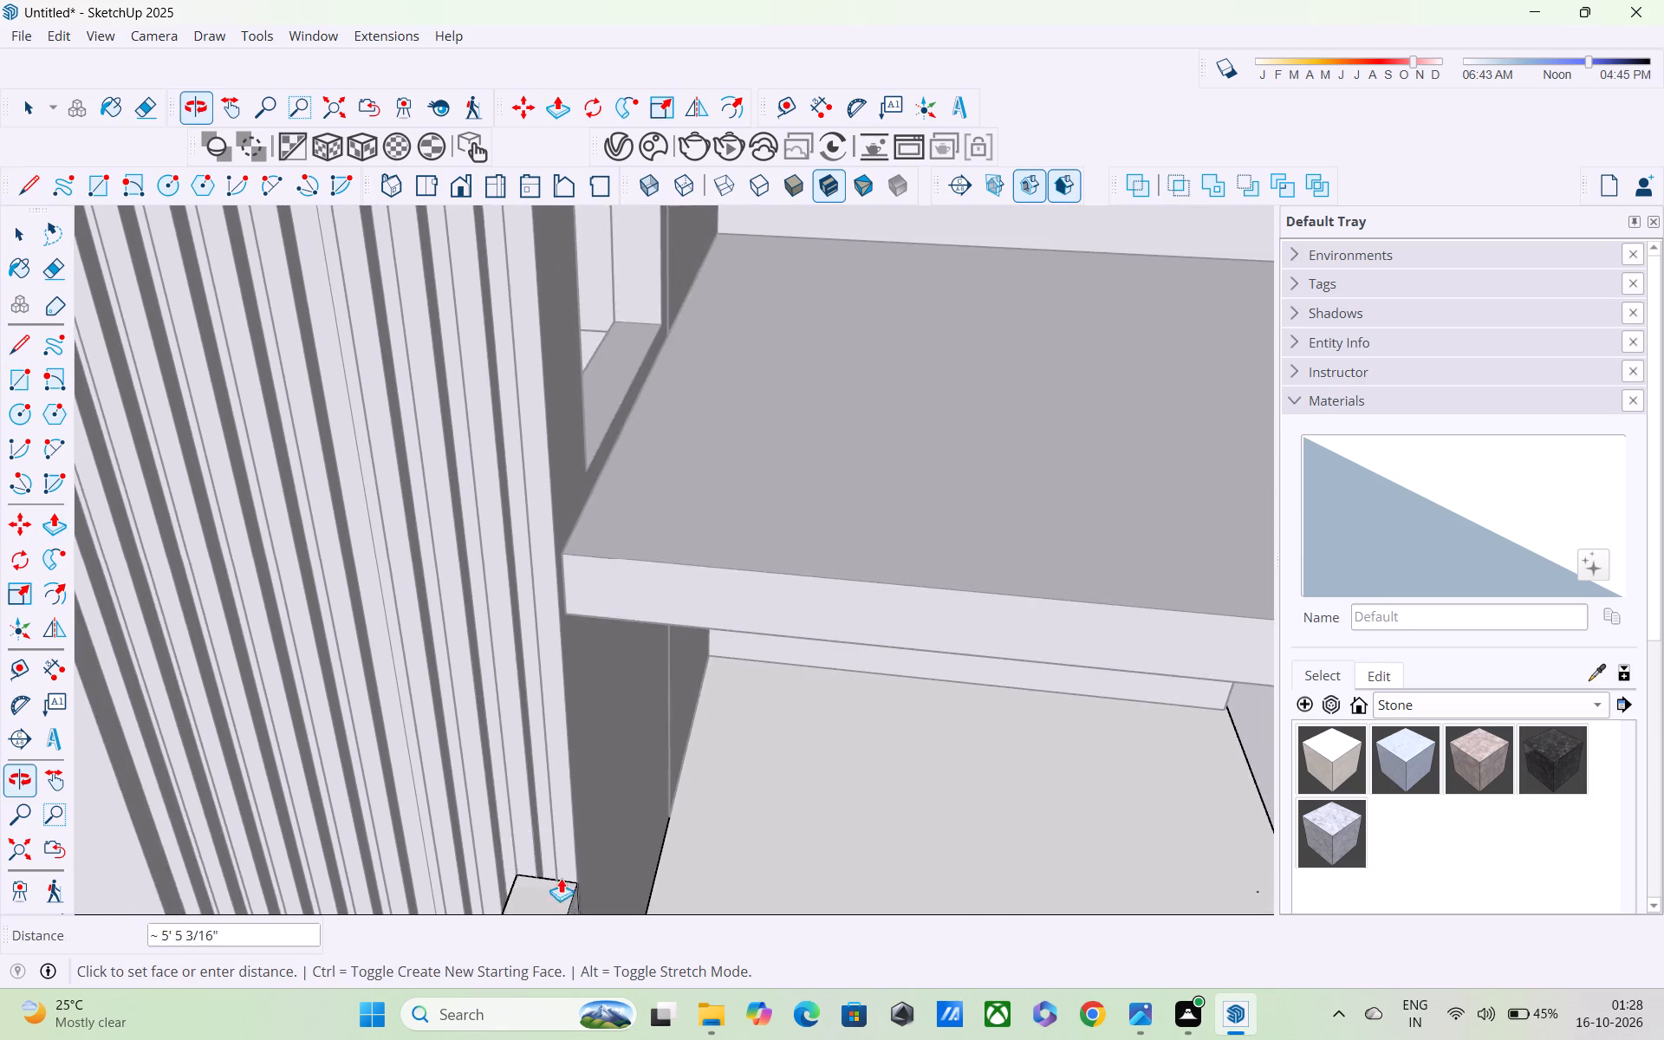
pyautogui.scroll(-5, 561, 861)
pyautogui.scroll(1, 555, 746)
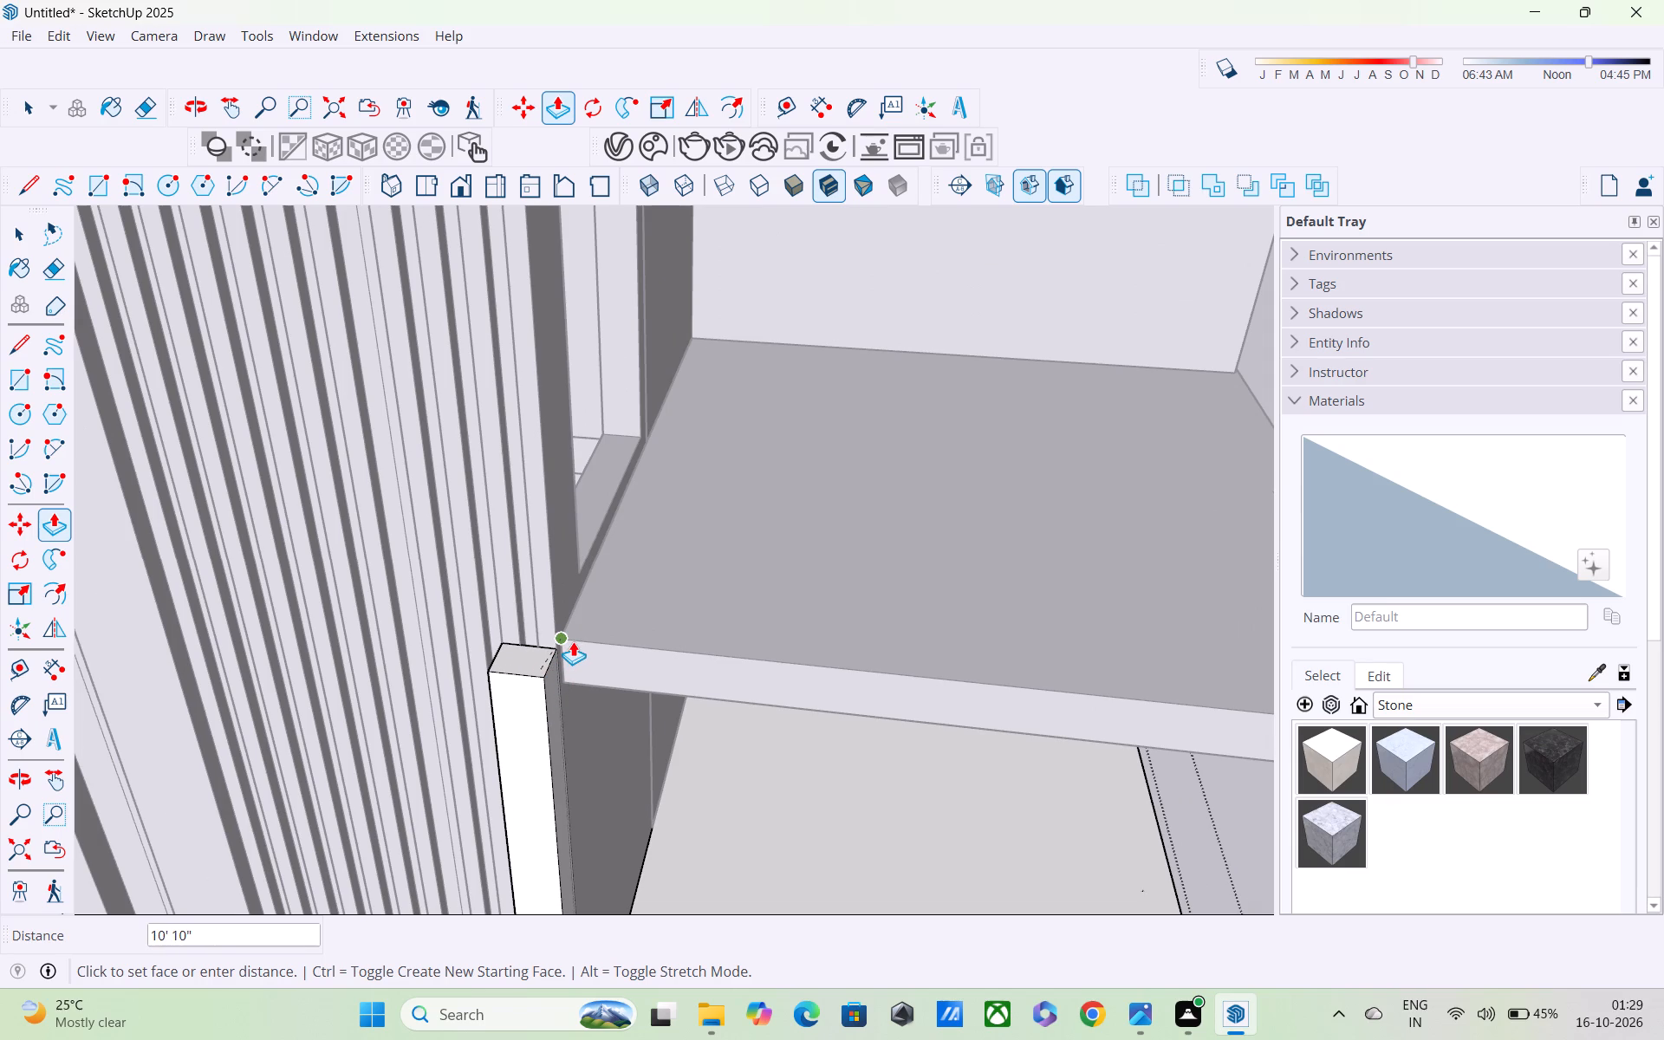
pyautogui.click(573, 641)
# Draw a line about 8 5/16" long across the post's side face, near the level of the upper slab's underside.
pyautogui.moveTo(590, 689); pyautogui.dragTo(444, 532, button='middle')
pyautogui.scroll(2, 466, 555)
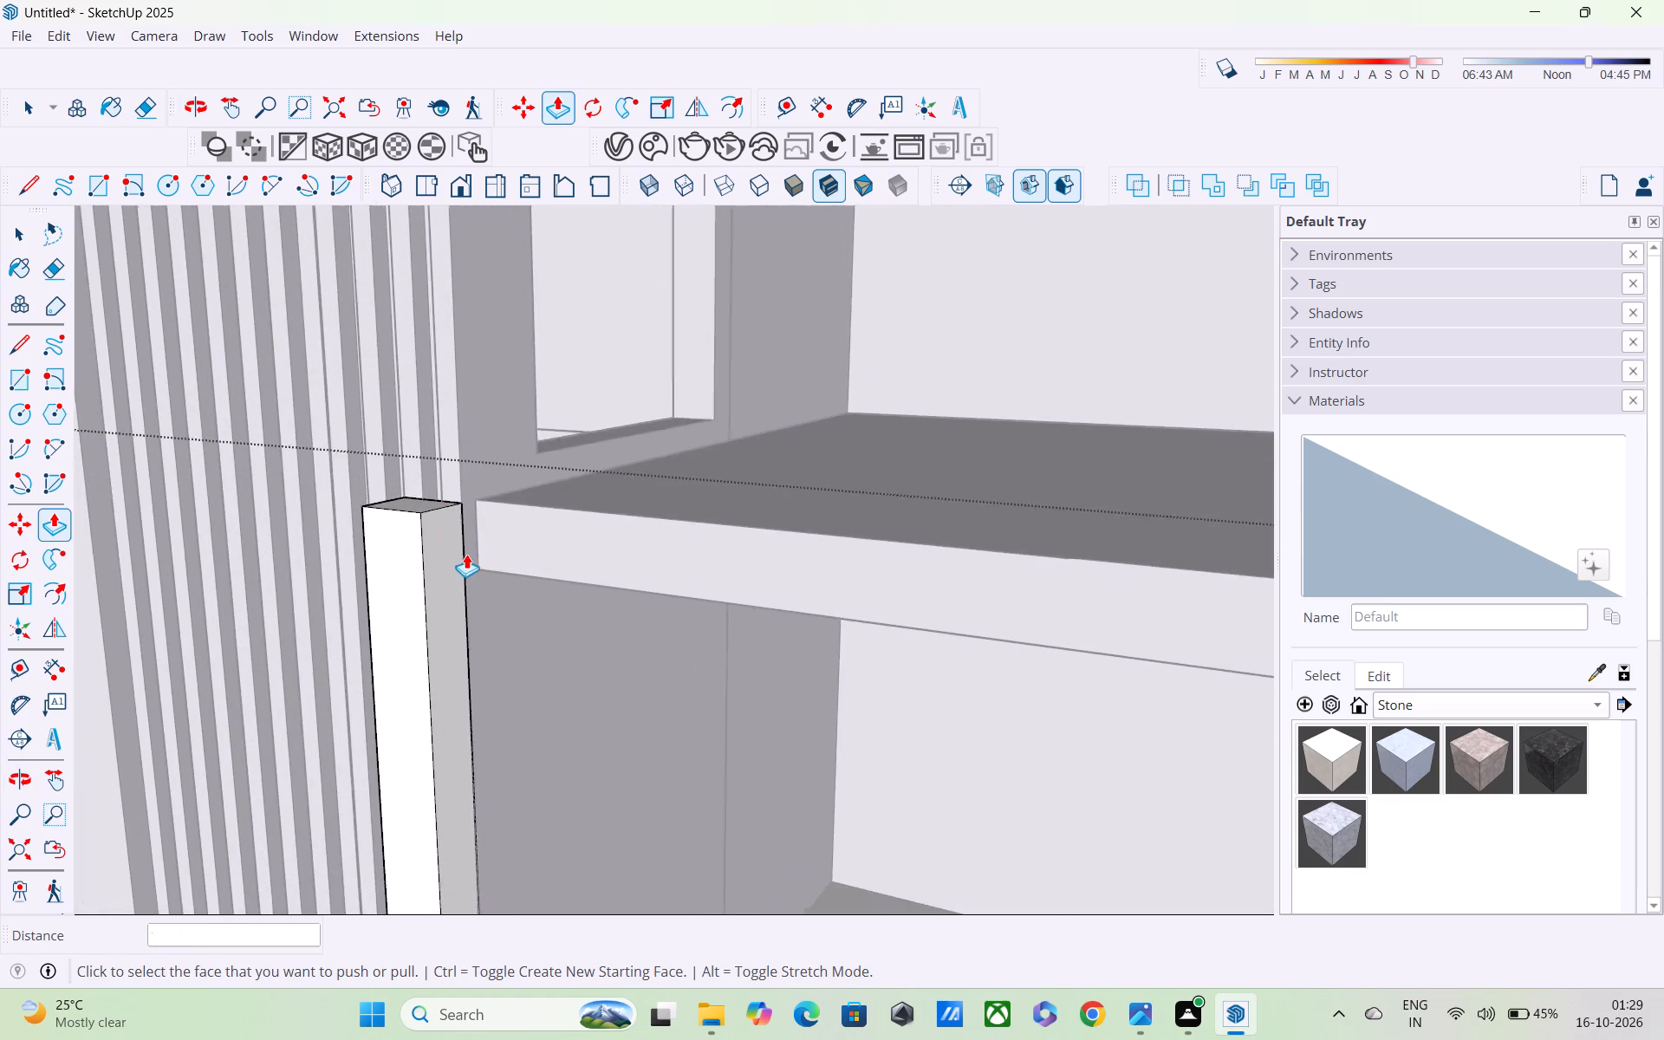
pyautogui.scroll(7, 466, 554)
pyautogui.press('l')
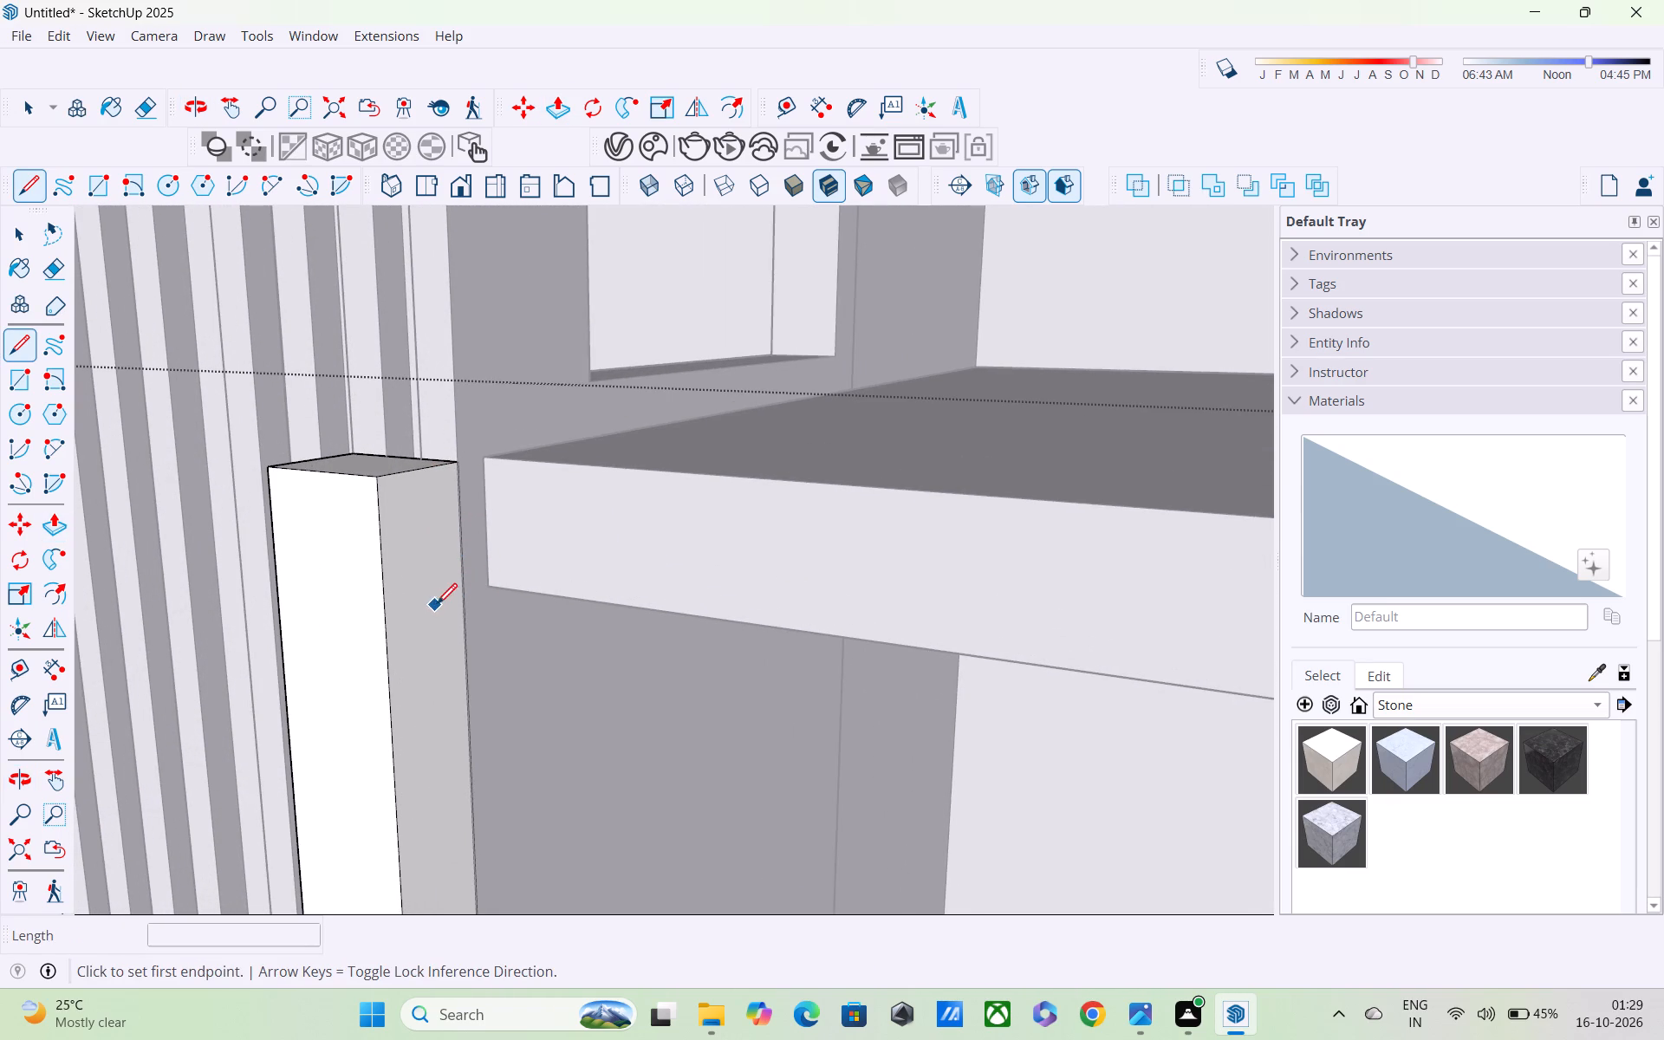
pyautogui.click(467, 595)
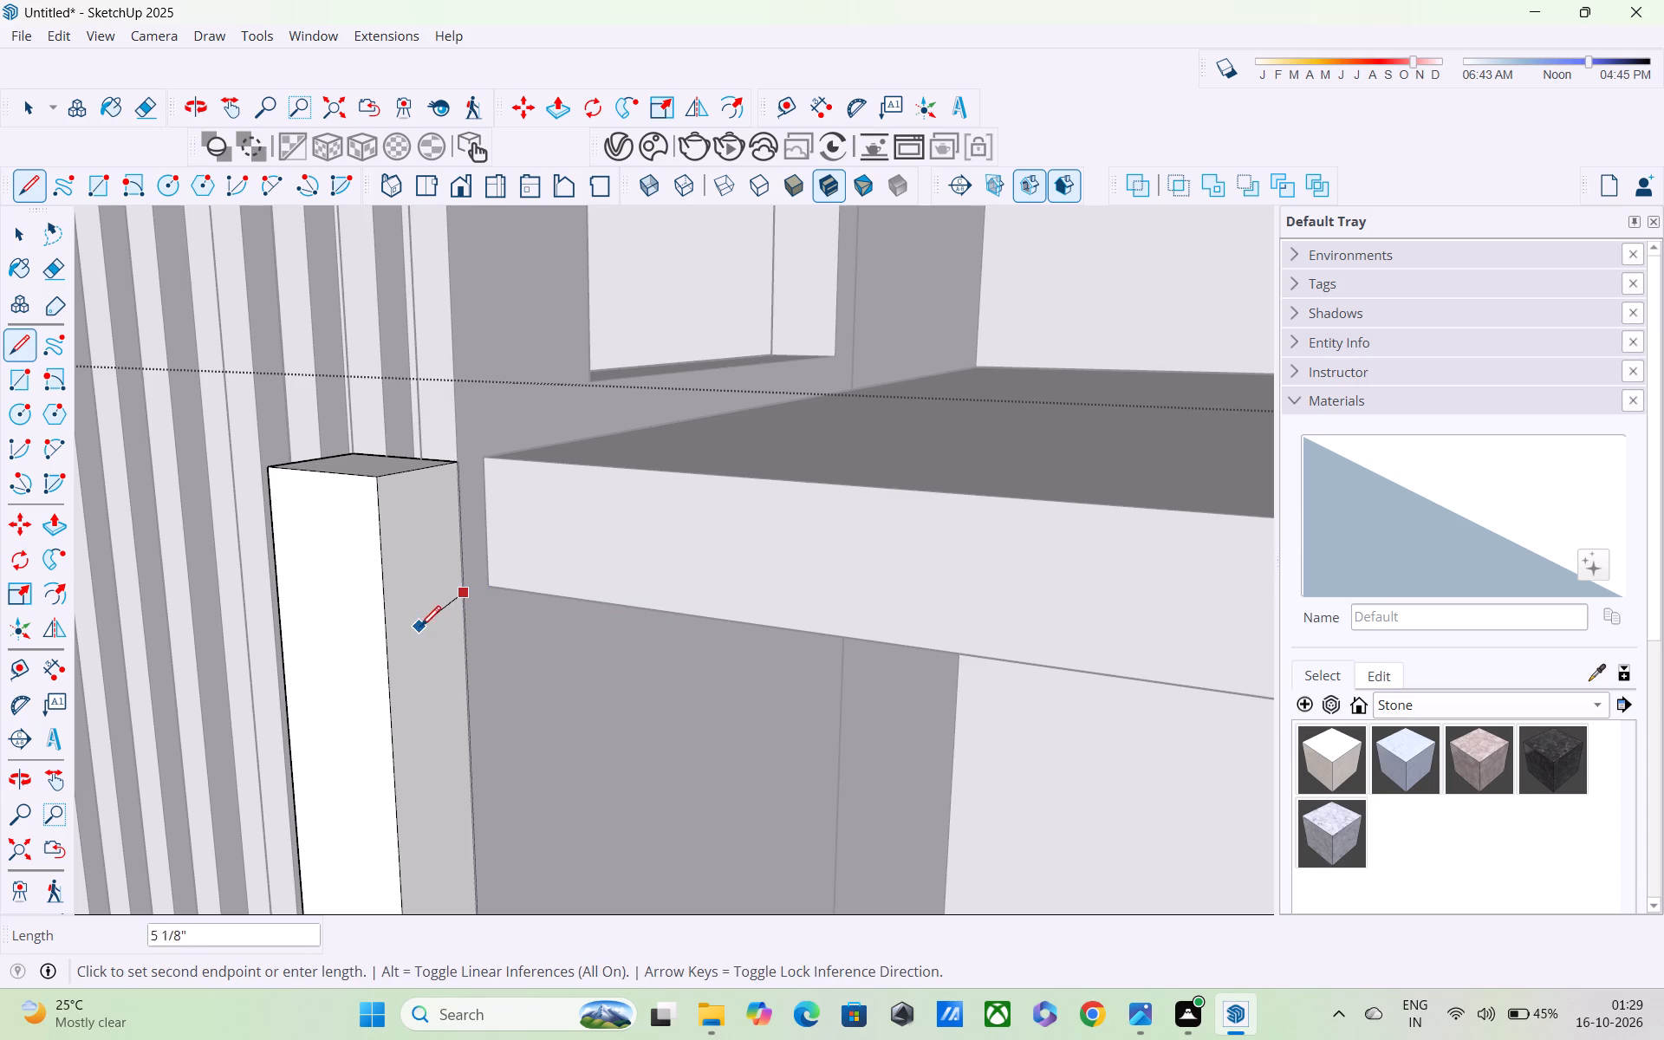
pyautogui.click(386, 617)
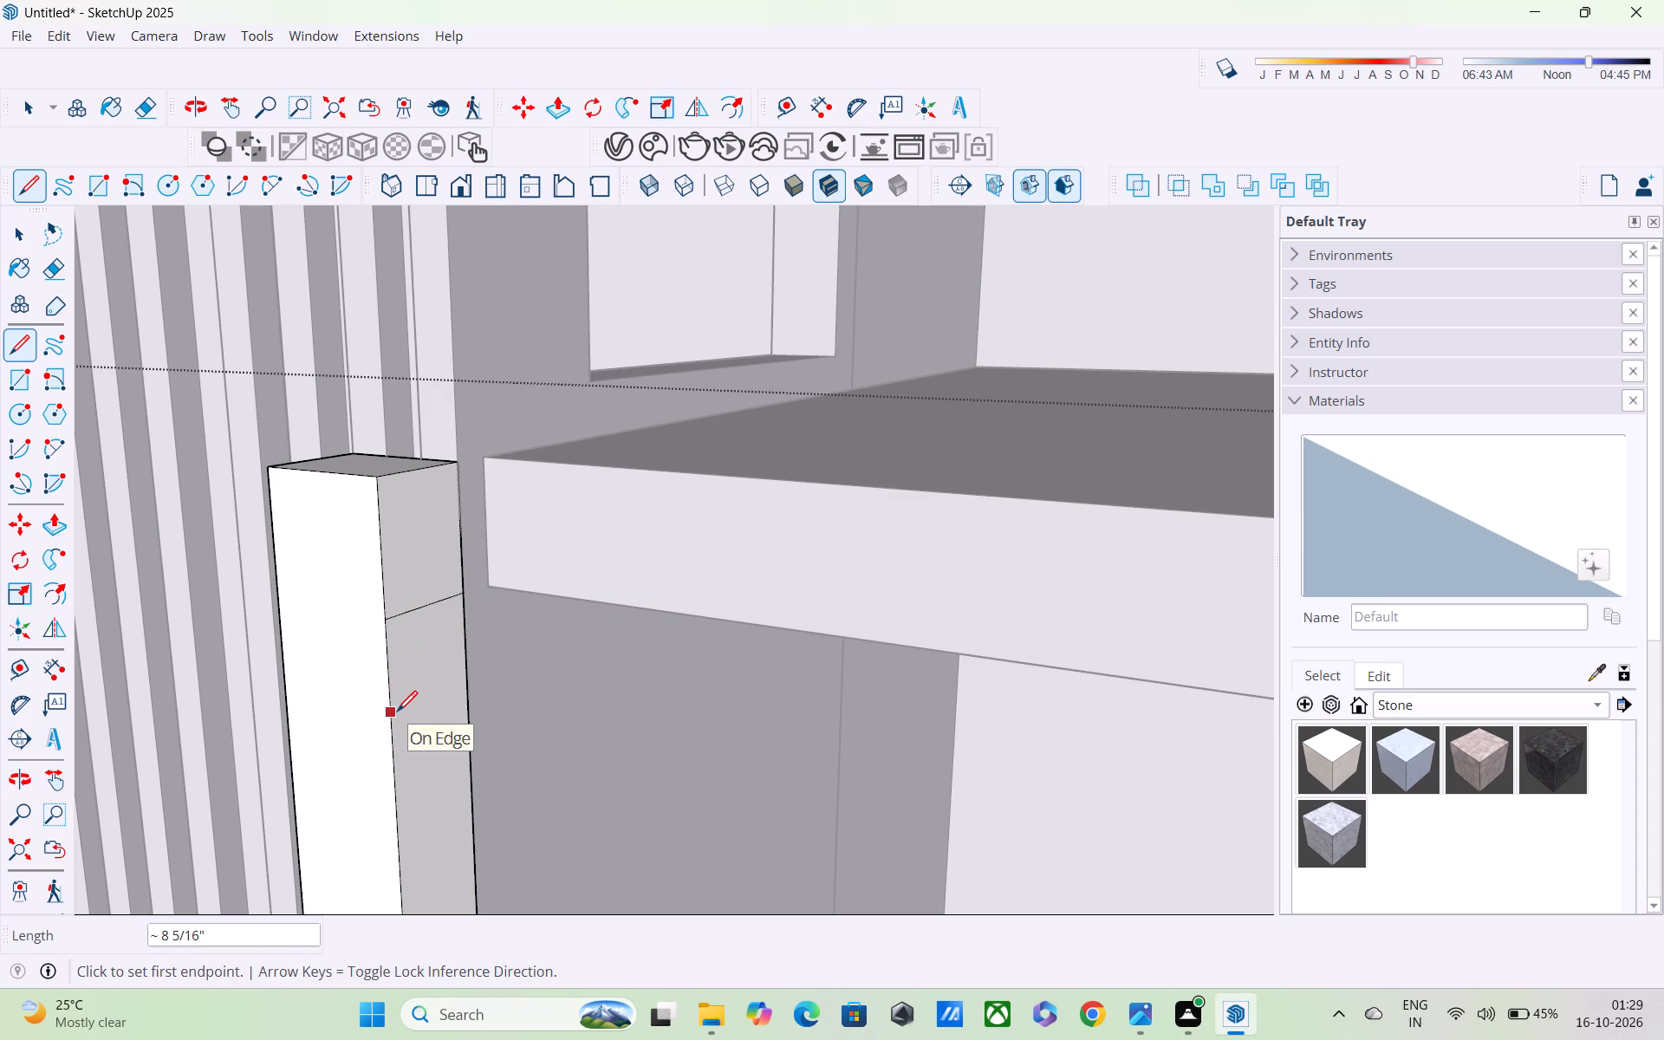
# Push/Pull the post's upper side face about 12' 9 5/16" along the upper slab's edge to form a top beam.
pyautogui.press('p')
pyautogui.click(413, 526)
pyautogui.scroll(-19, 596, 536)
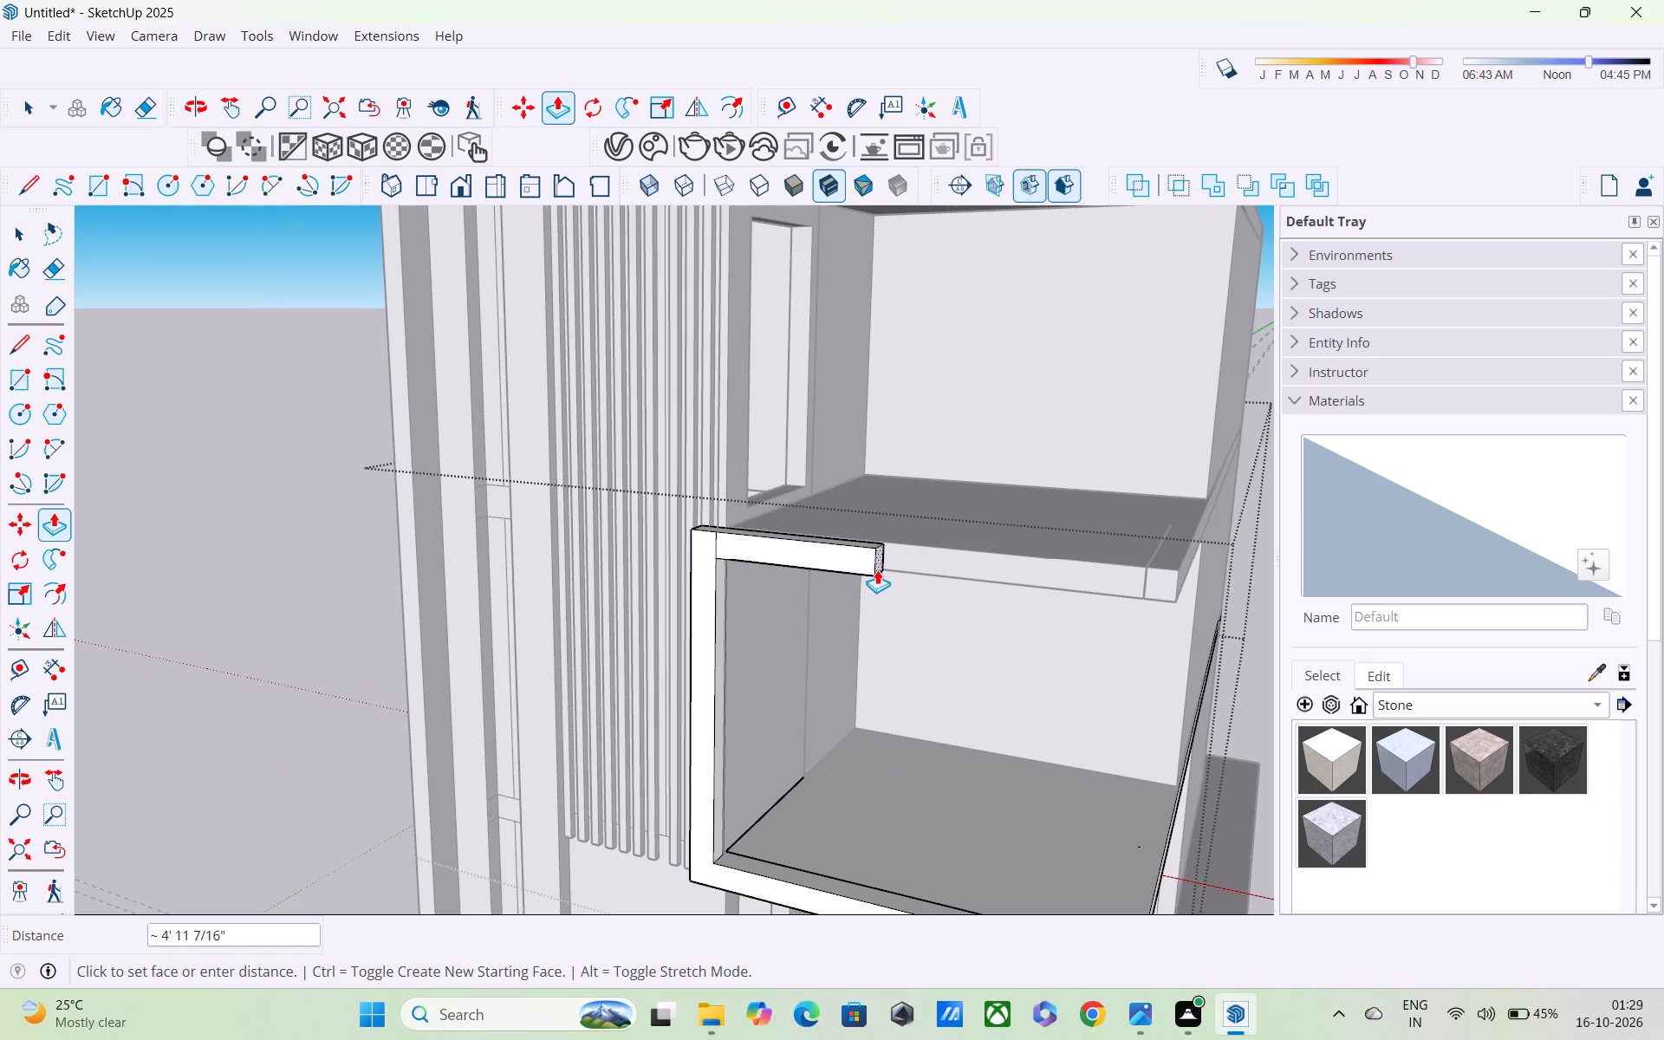
pyautogui.keyDown('shift'); pyautogui.moveTo(877, 569); pyautogui.dragTo(575, 569, button='middle'); pyautogui.keyUp('shift')
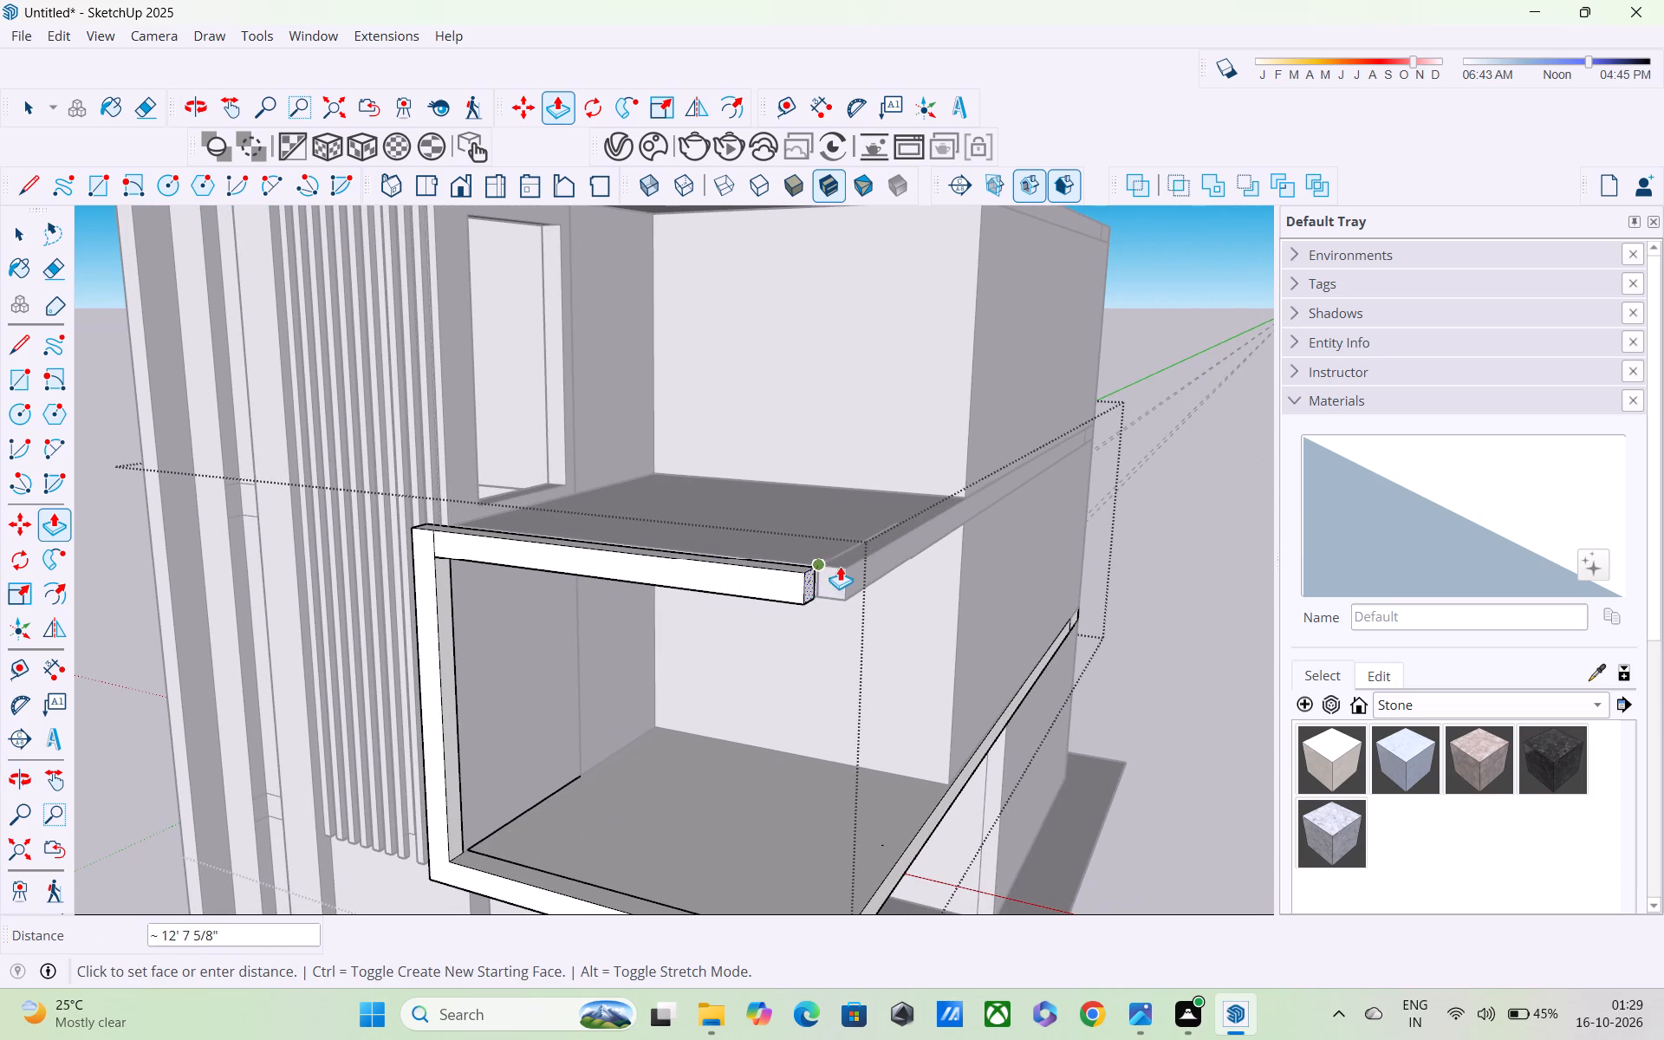
pyautogui.moveTo(841, 565); pyautogui.dragTo(510, 794, button='middle')
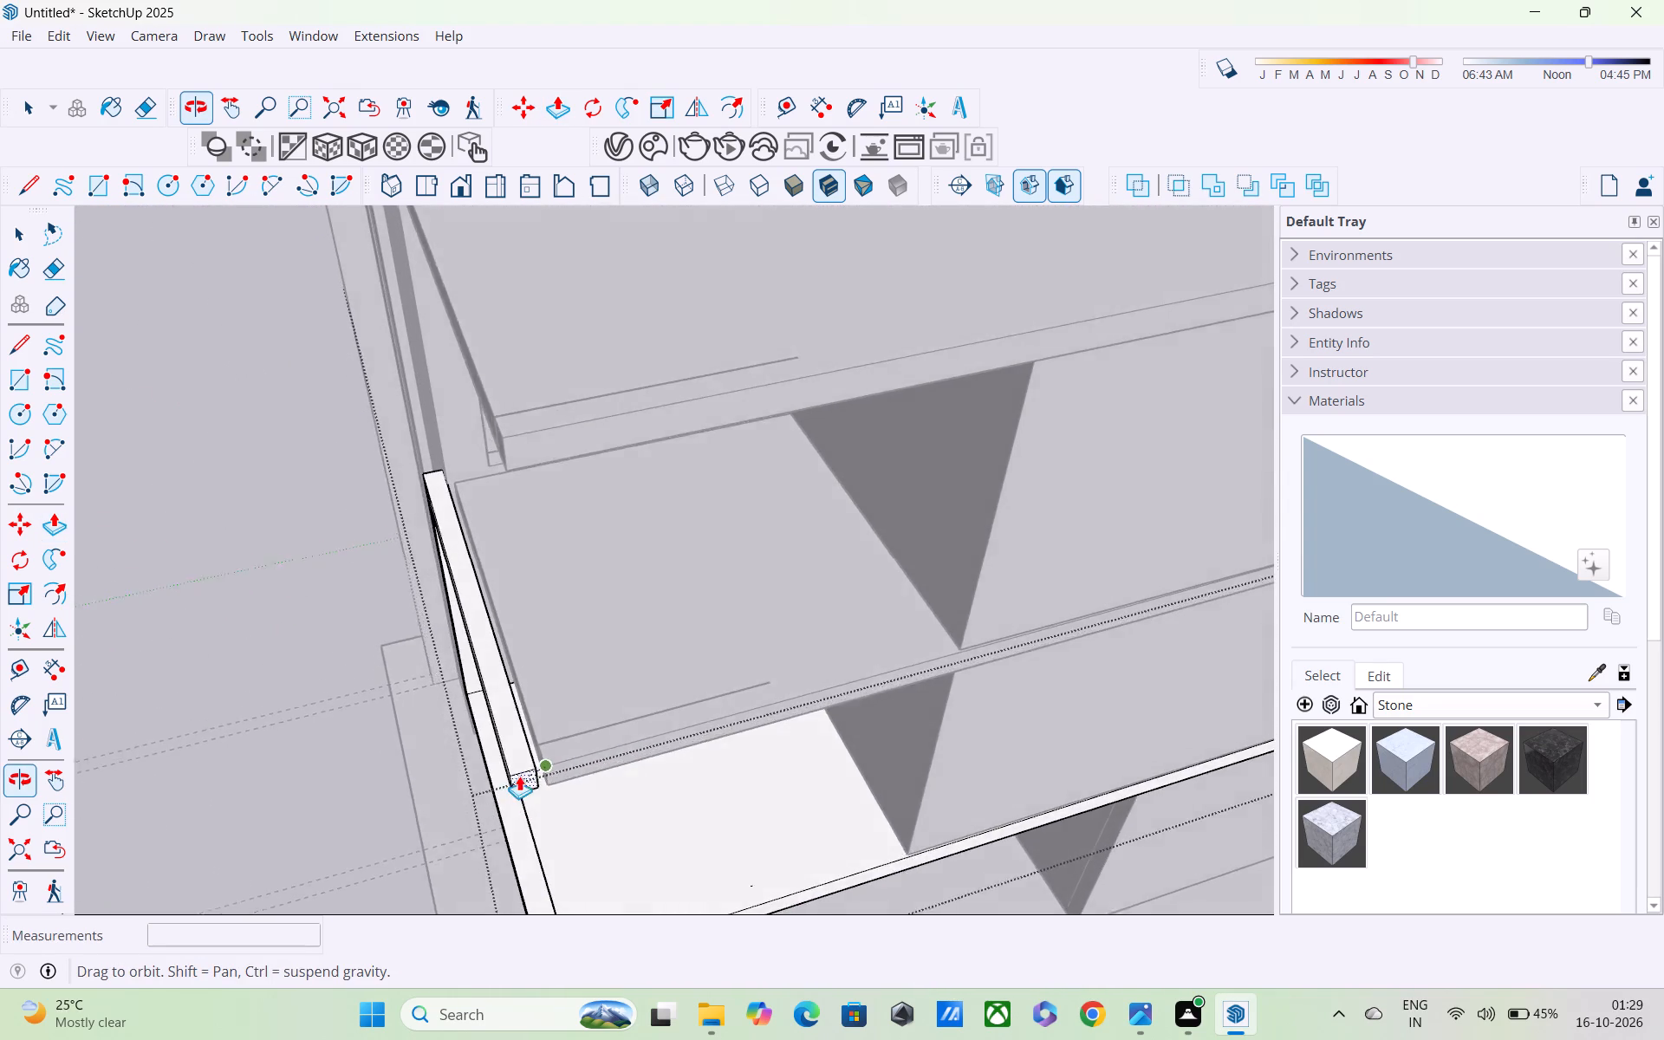
pyautogui.scroll(8, 521, 769)
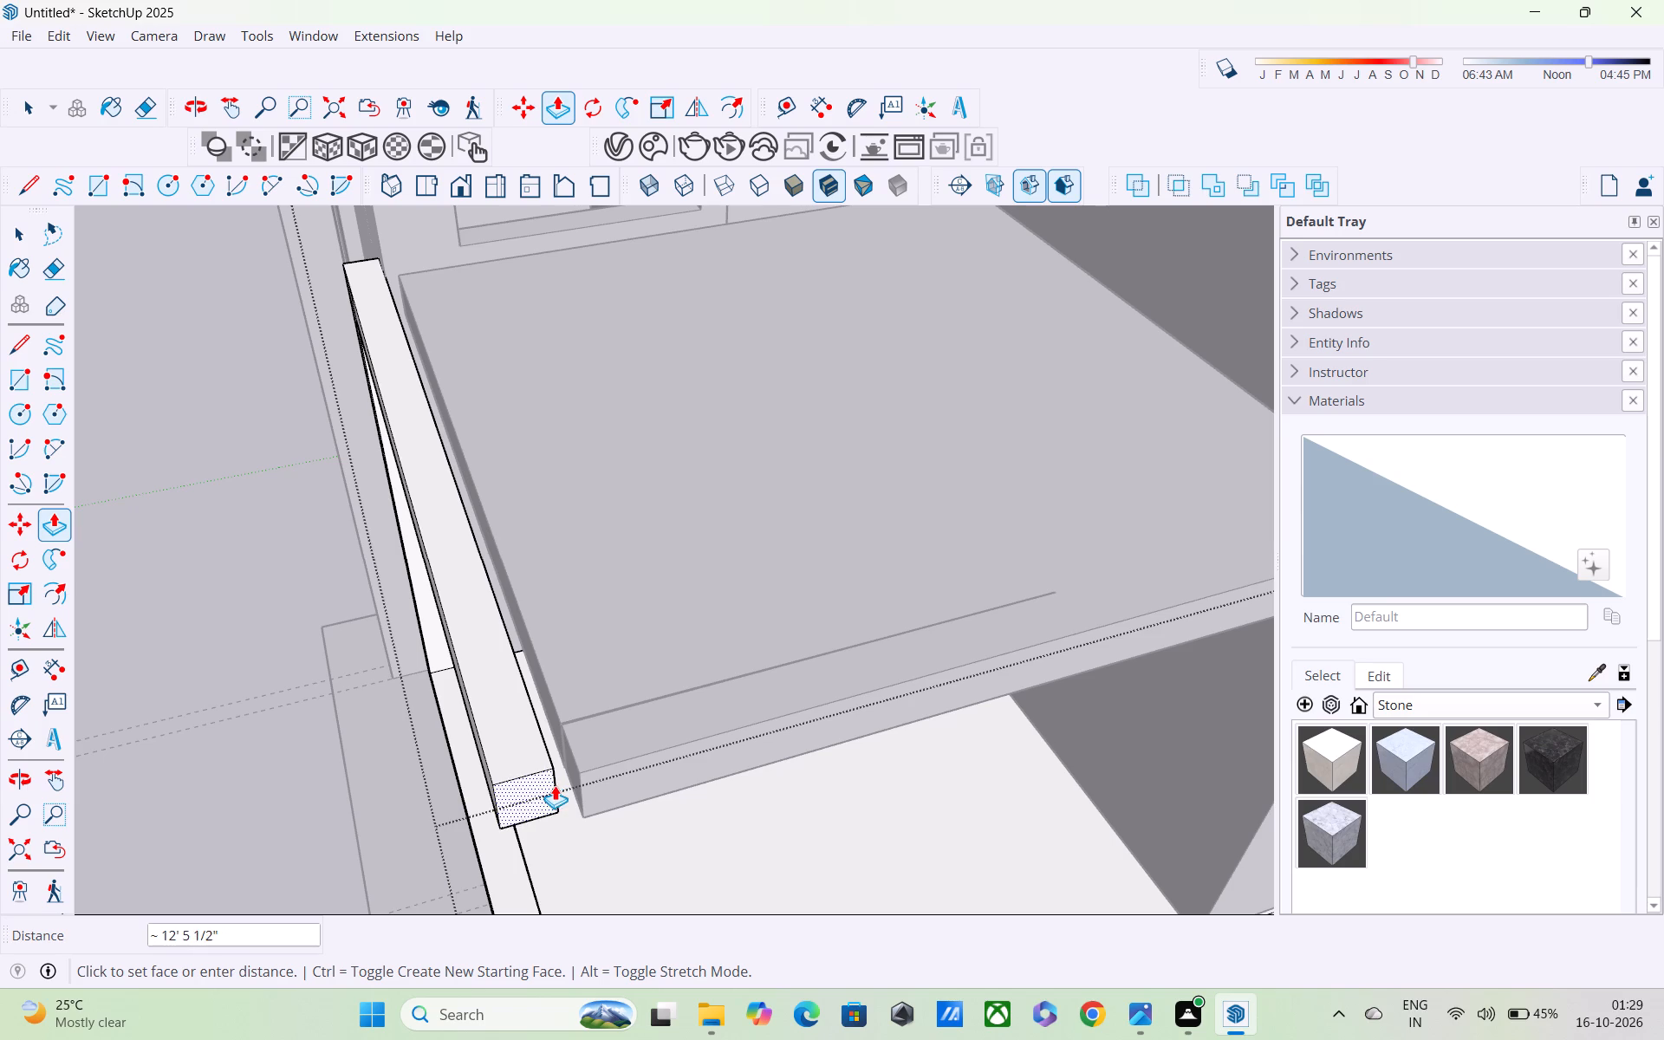
pyautogui.click(591, 792)
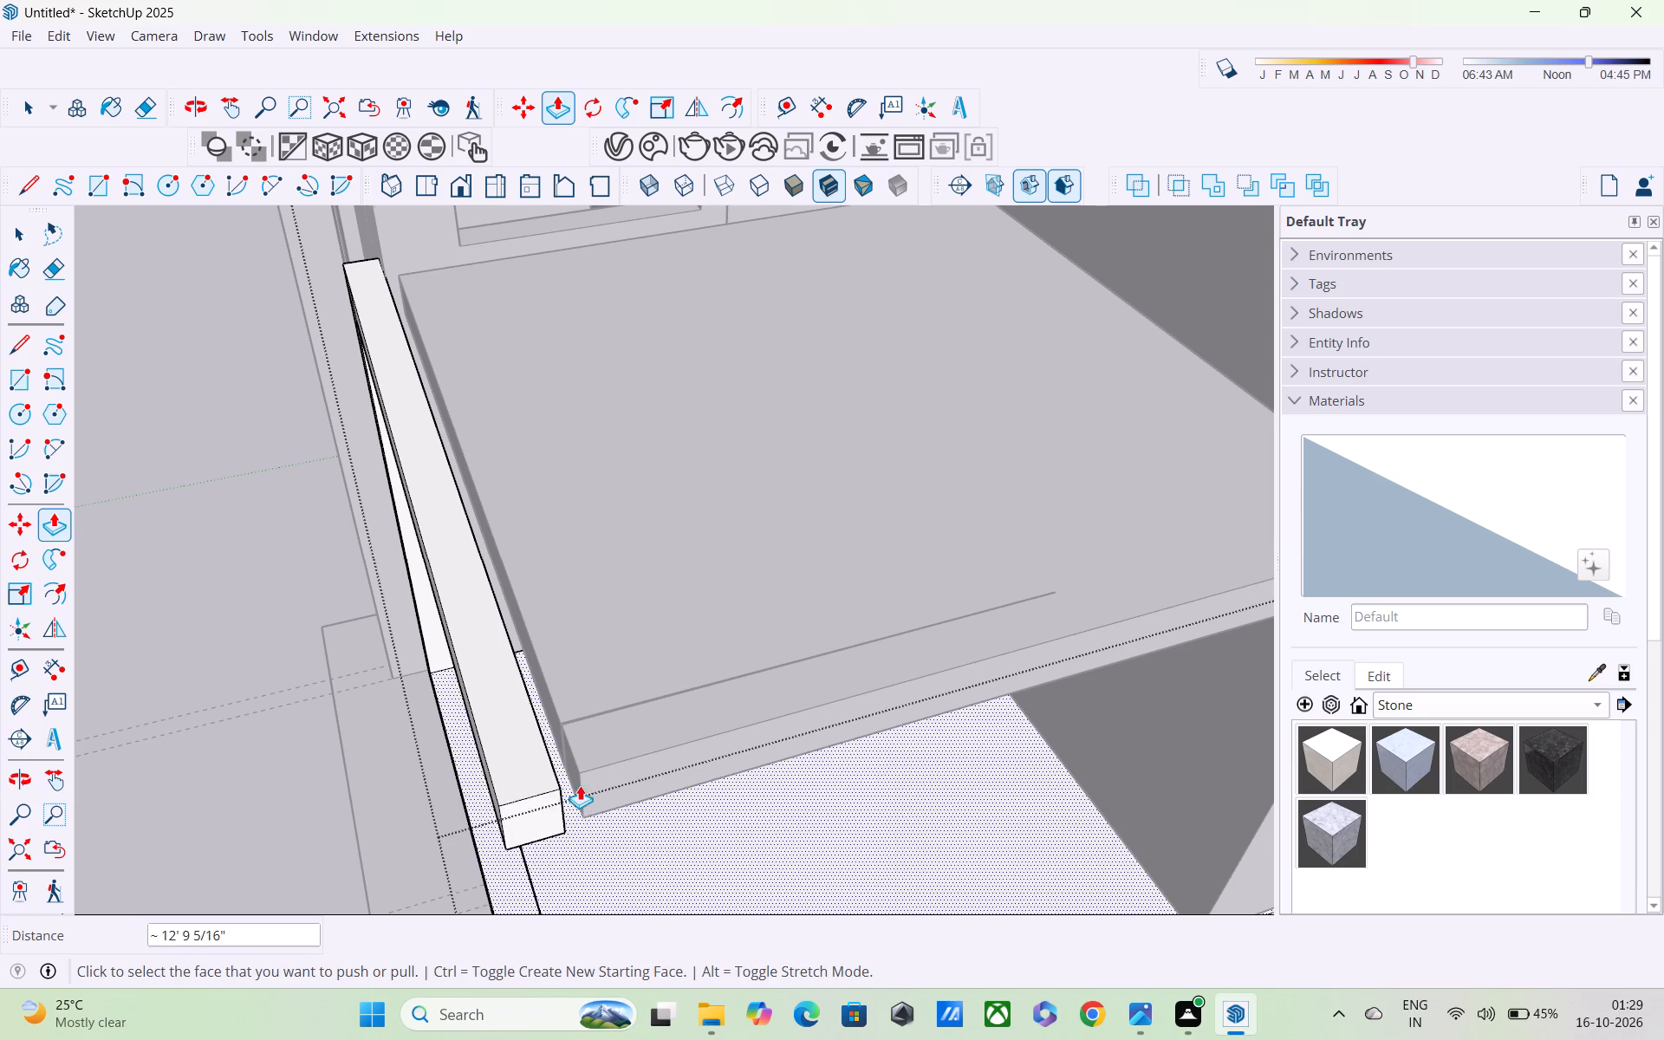
# Push/Pull the top beam's inner side face about 2 1/2" towards the upper slab's edge.
pyautogui.moveTo(578, 785); pyautogui.dragTo(413, 787, button='middle')
pyautogui.scroll(5, 440, 661)
pyautogui.scroll(5, 395, 589)
pyautogui.click(411, 611)
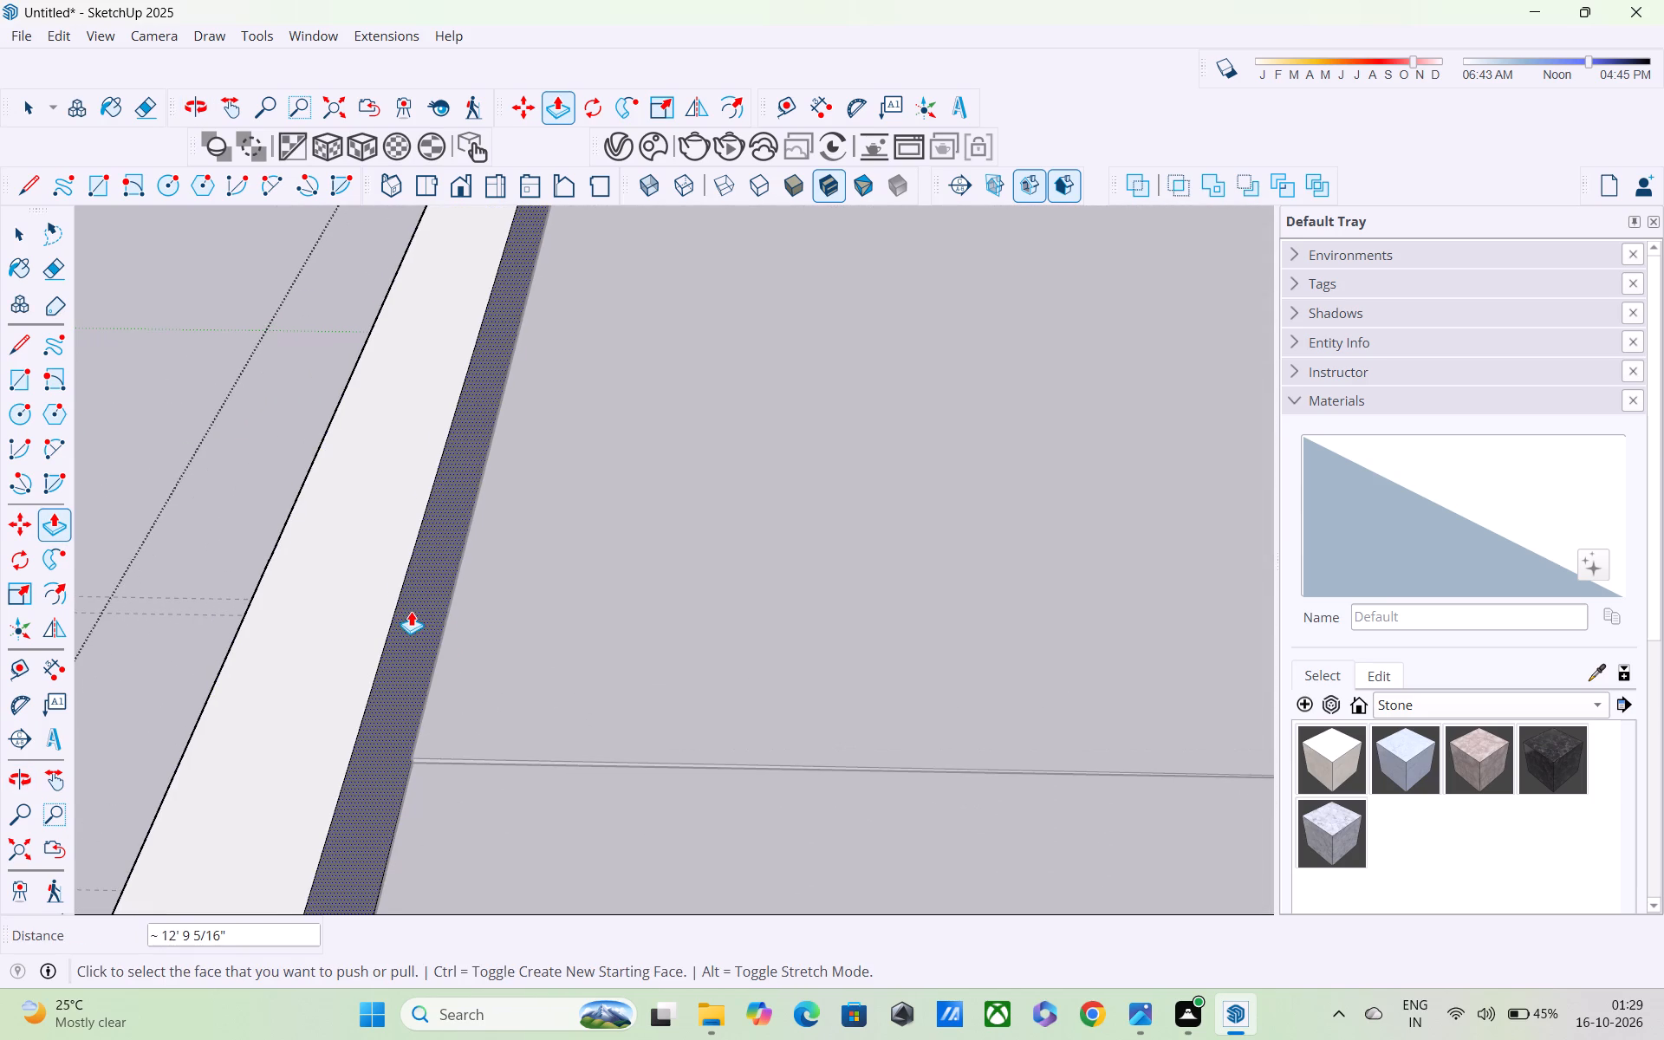
pyautogui.click(452, 634)
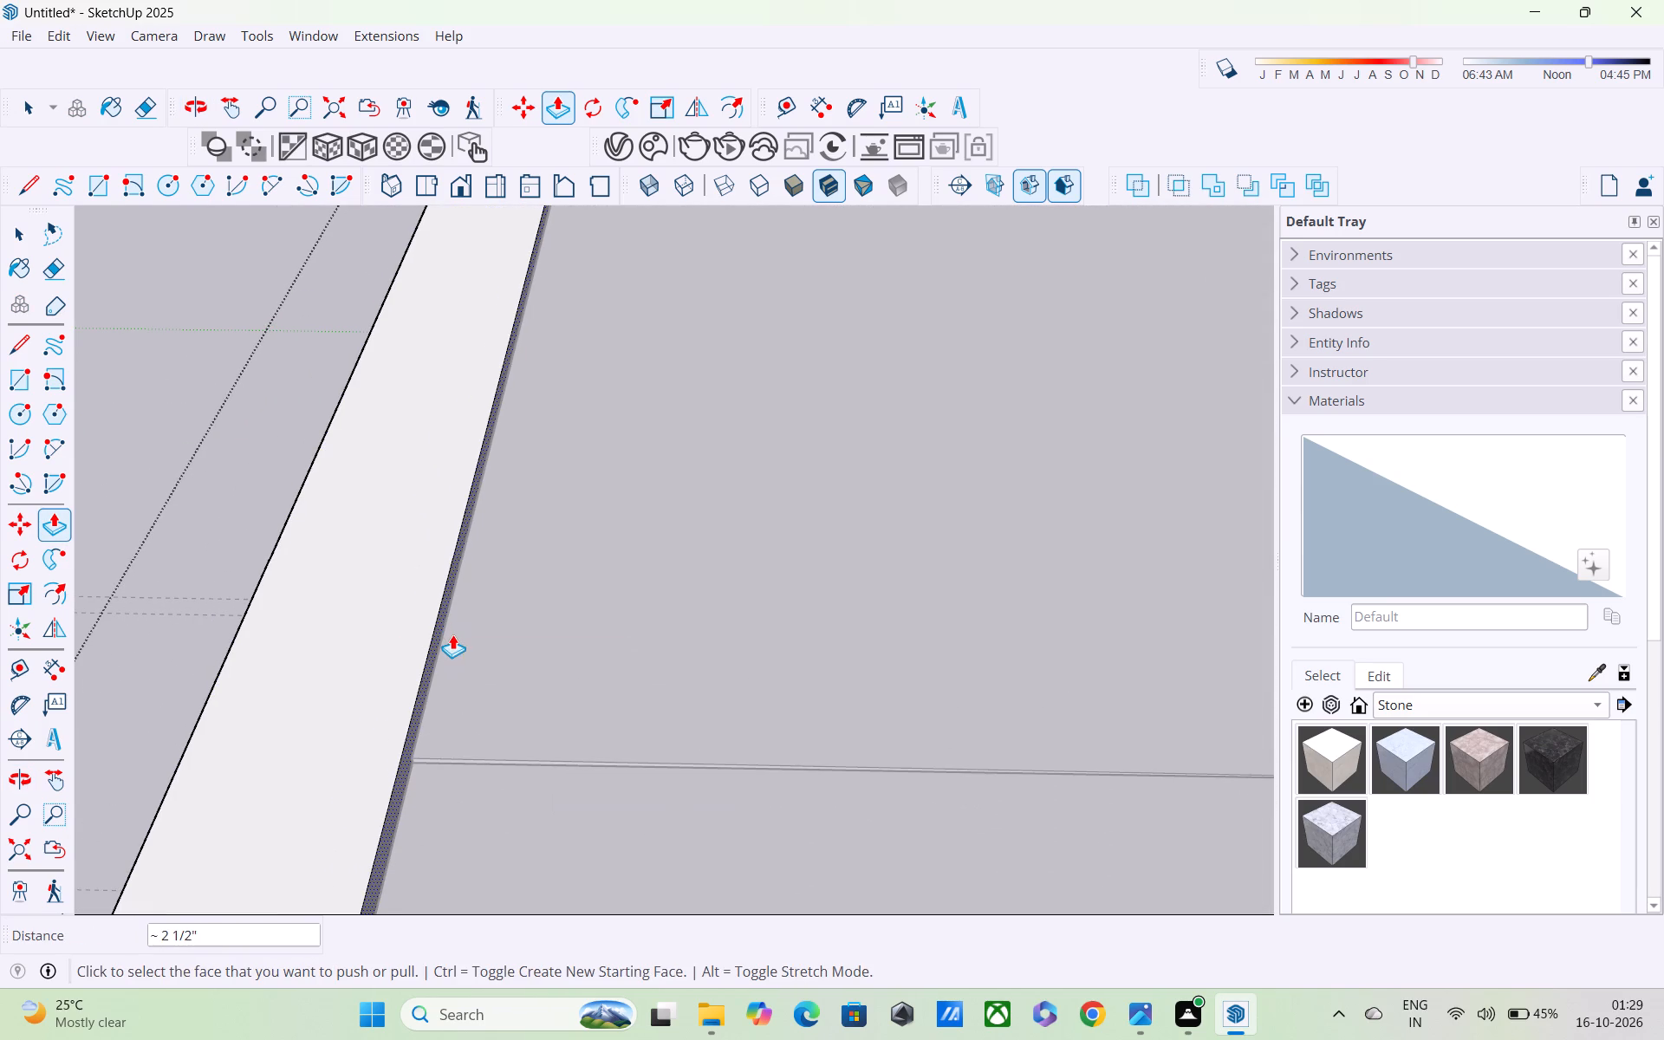
# Examine the top beam and how its front end meets the upper slab's corner.
pyautogui.scroll(-7, 461, 656)
pyautogui.moveTo(456, 723); pyautogui.dragTo(786, 430, button='middle')
pyautogui.scroll(1, 787, 430)
pyautogui.scroll(-11, 788, 475)
pyautogui.scroll(1, 770, 516)
pyautogui.scroll(-3, 761, 506)
pyautogui.moveTo(751, 523); pyautogui.dragTo(582, 689, button='middle')
pyautogui.scroll(2, 582, 689)
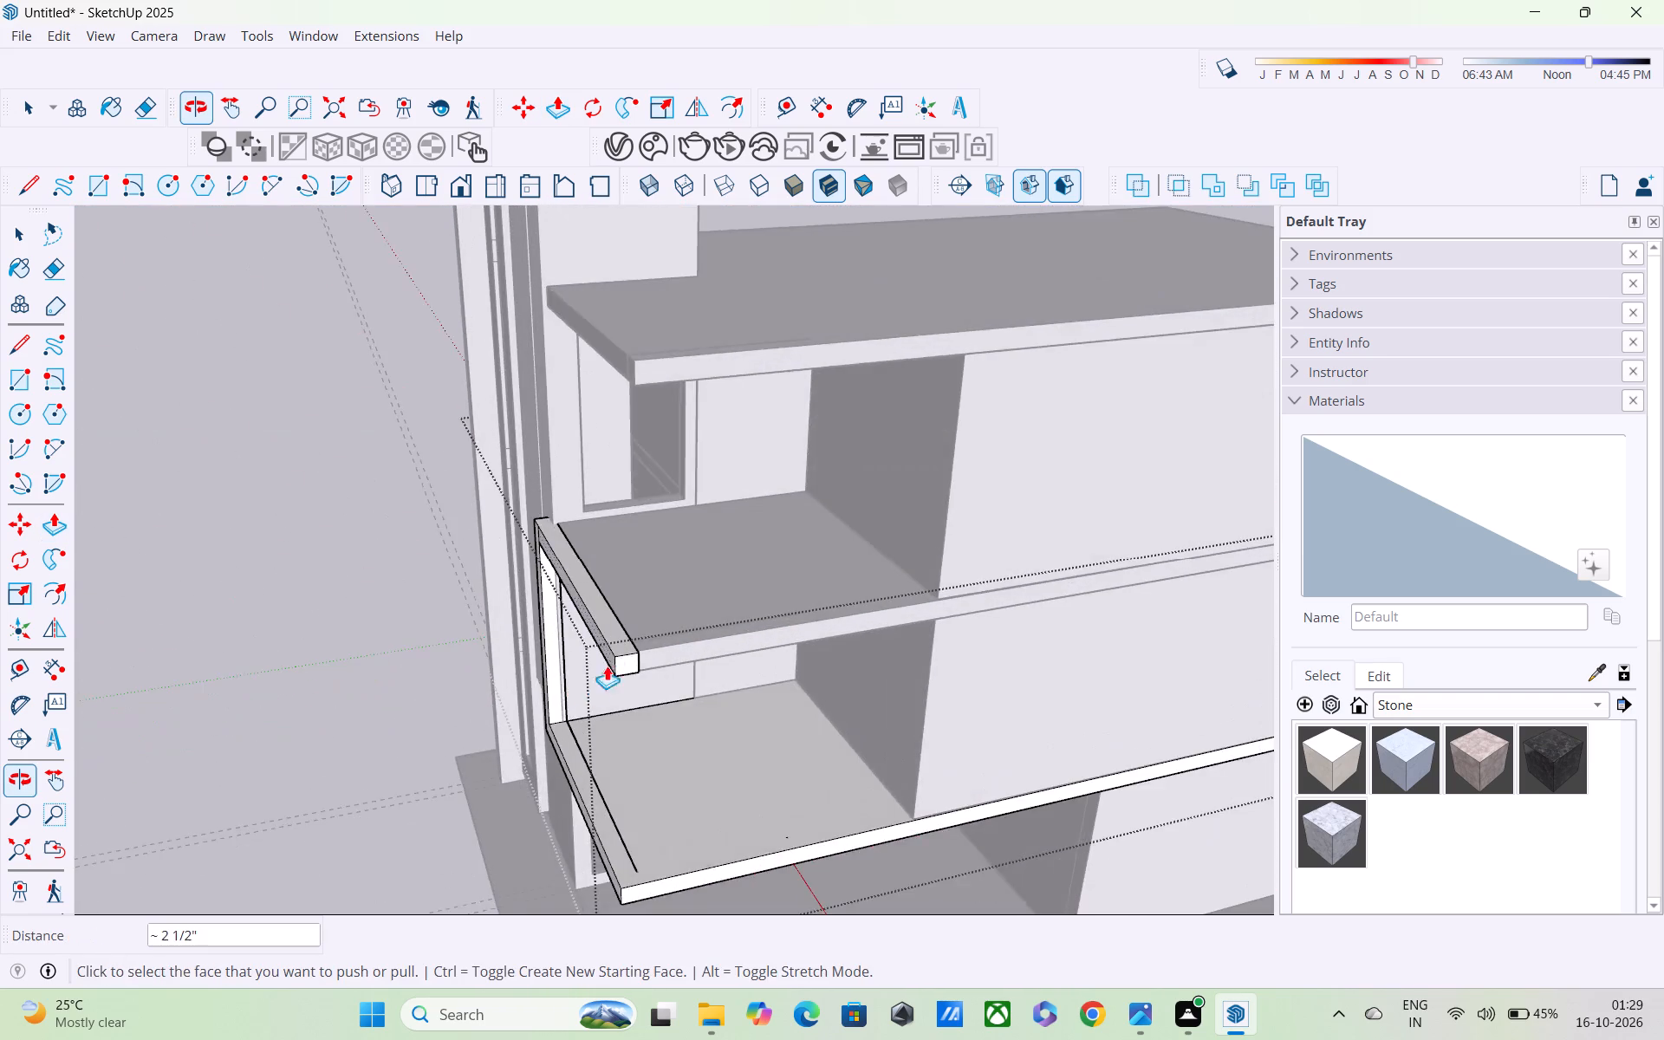
pyautogui.scroll(5, 619, 656)
pyautogui.moveTo(655, 633); pyautogui.dragTo(502, 689, button='middle')
pyautogui.scroll(4, 510, 692)
pyautogui.scroll(5, 395, 686)
pyautogui.scroll(2, 282, 757)
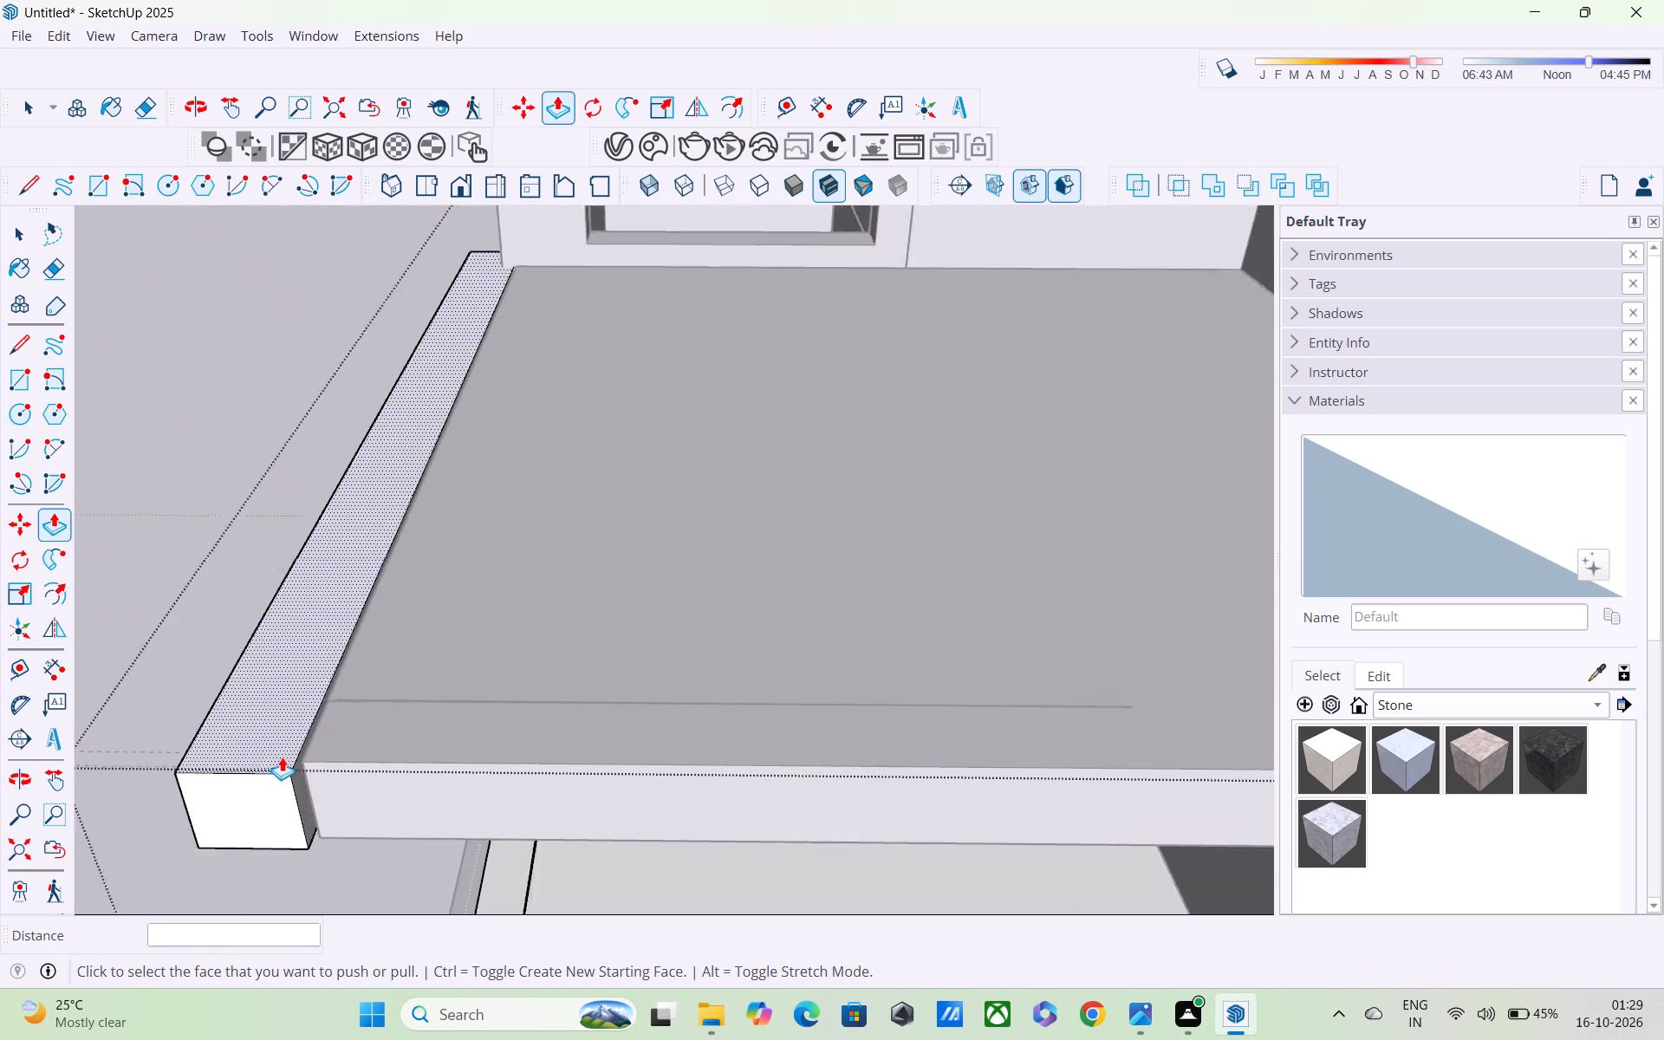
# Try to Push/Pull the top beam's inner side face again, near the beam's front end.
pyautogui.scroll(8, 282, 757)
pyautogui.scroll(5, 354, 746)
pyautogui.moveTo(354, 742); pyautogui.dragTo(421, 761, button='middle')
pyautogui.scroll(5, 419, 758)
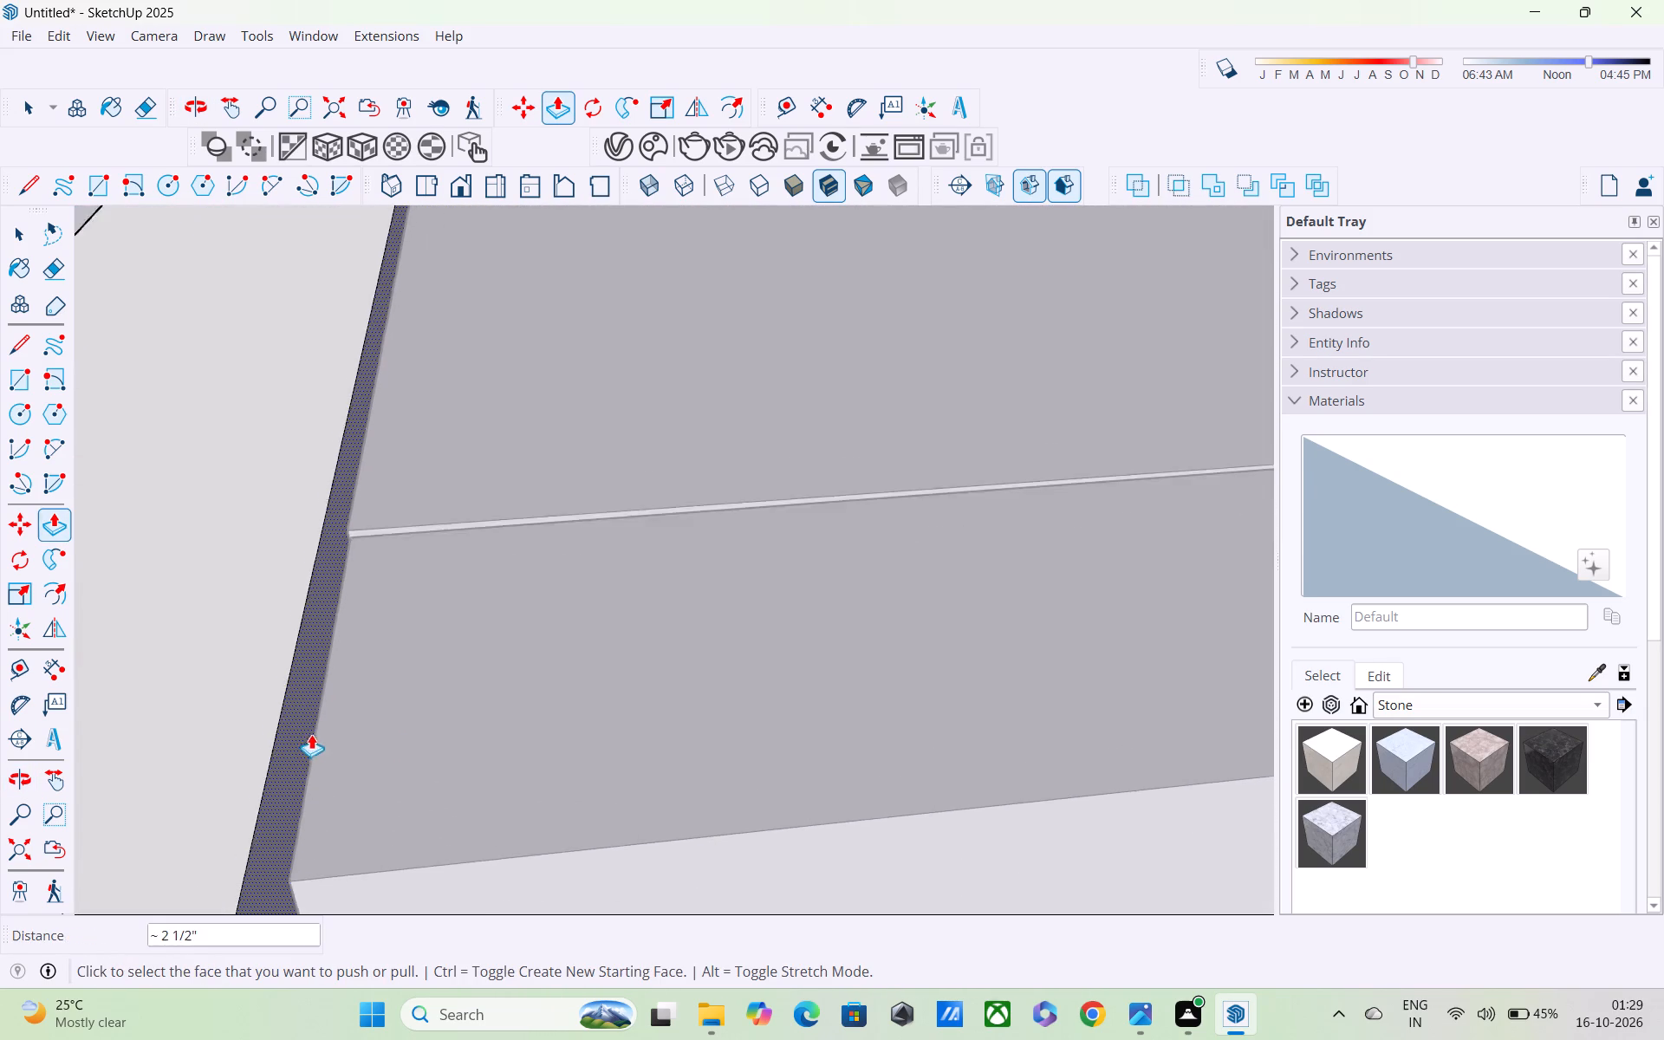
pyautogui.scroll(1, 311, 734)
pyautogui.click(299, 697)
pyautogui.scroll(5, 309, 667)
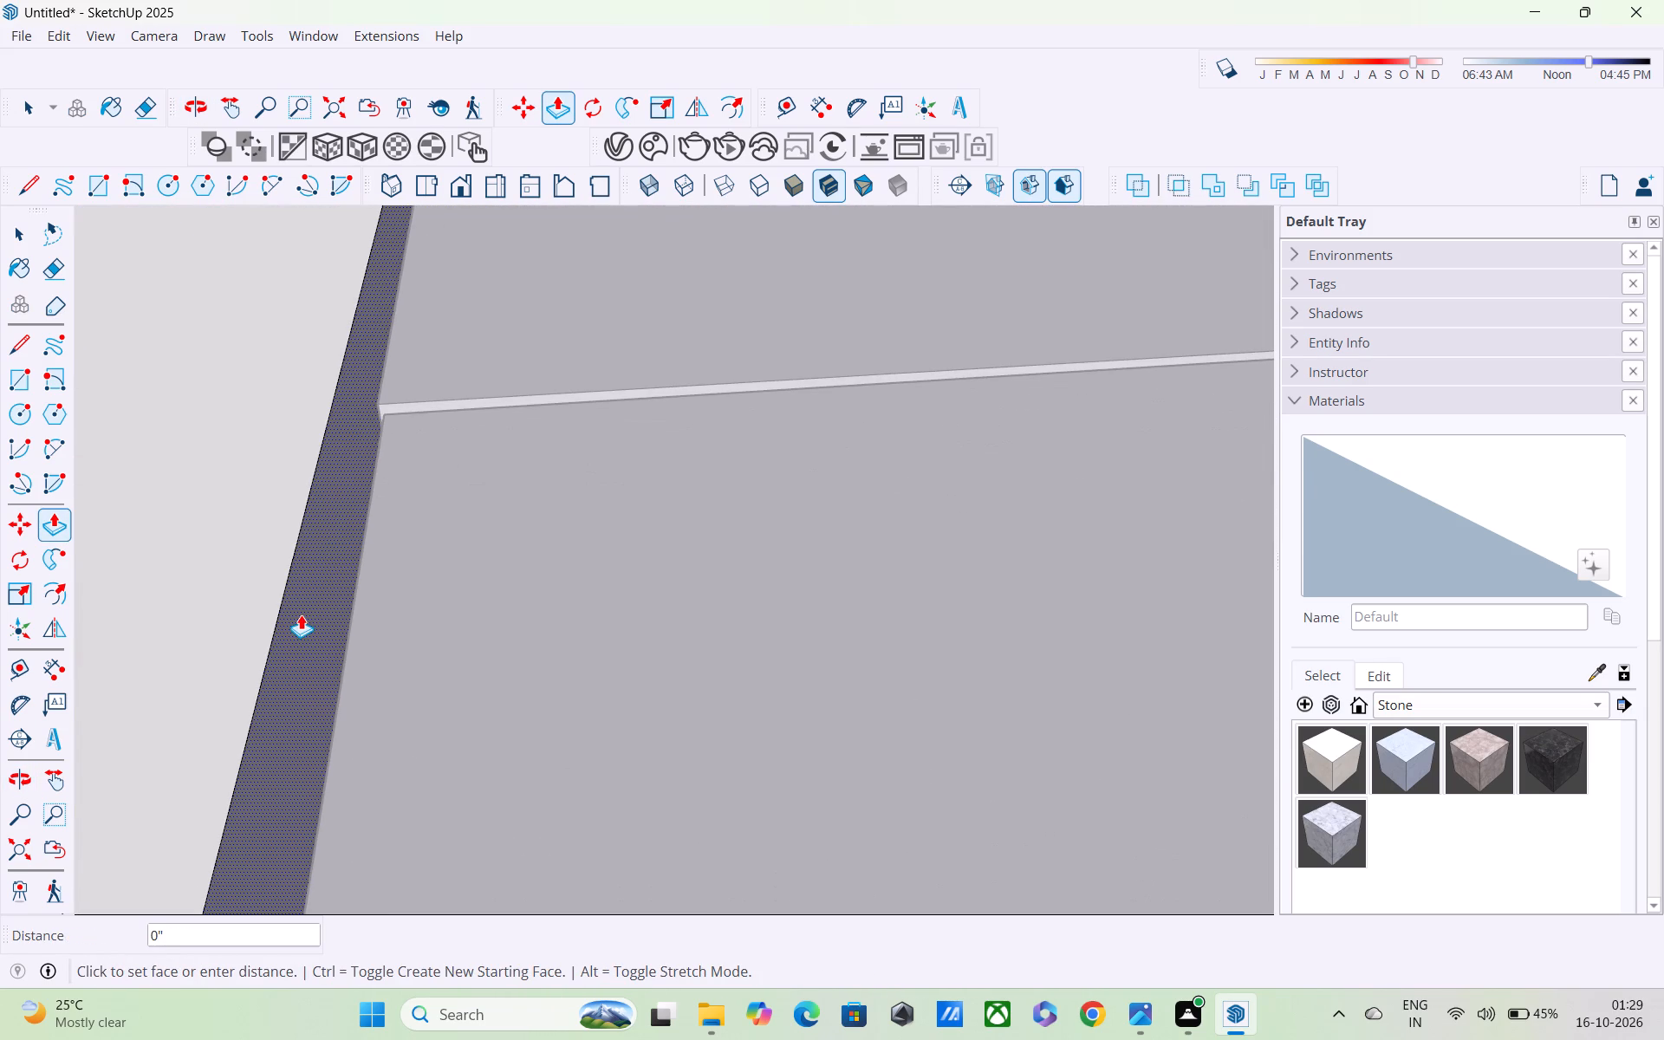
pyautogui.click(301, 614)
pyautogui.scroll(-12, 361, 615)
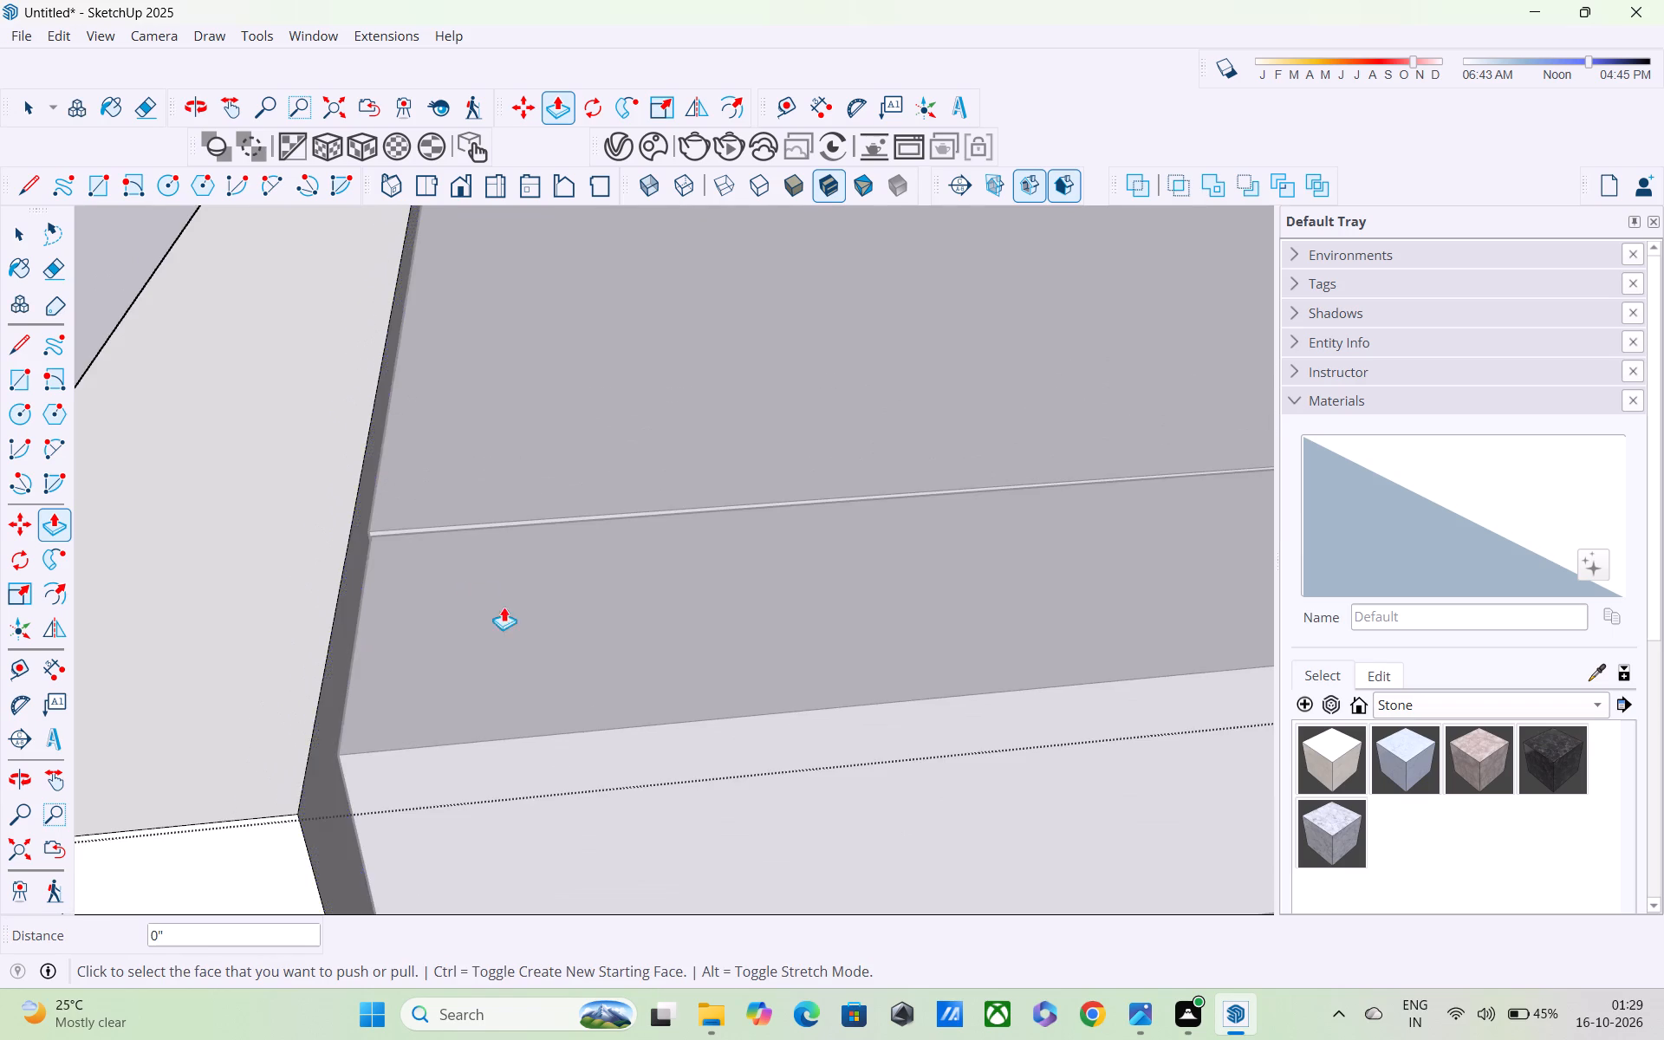
# Exit editing of the top beam's group.
pyautogui.moveTo(589, 699); pyautogui.dragTo(900, 774, button='middle')
pyautogui.scroll(5, 614, 614)
pyautogui.moveTo(491, 611); pyautogui.dragTo(881, 756, button='middle')
pyautogui.scroll(-5, 601, 695)
pyautogui.moveTo(478, 720); pyautogui.dragTo(515, 635, button='middle')
pyautogui.scroll(4, 463, 685)
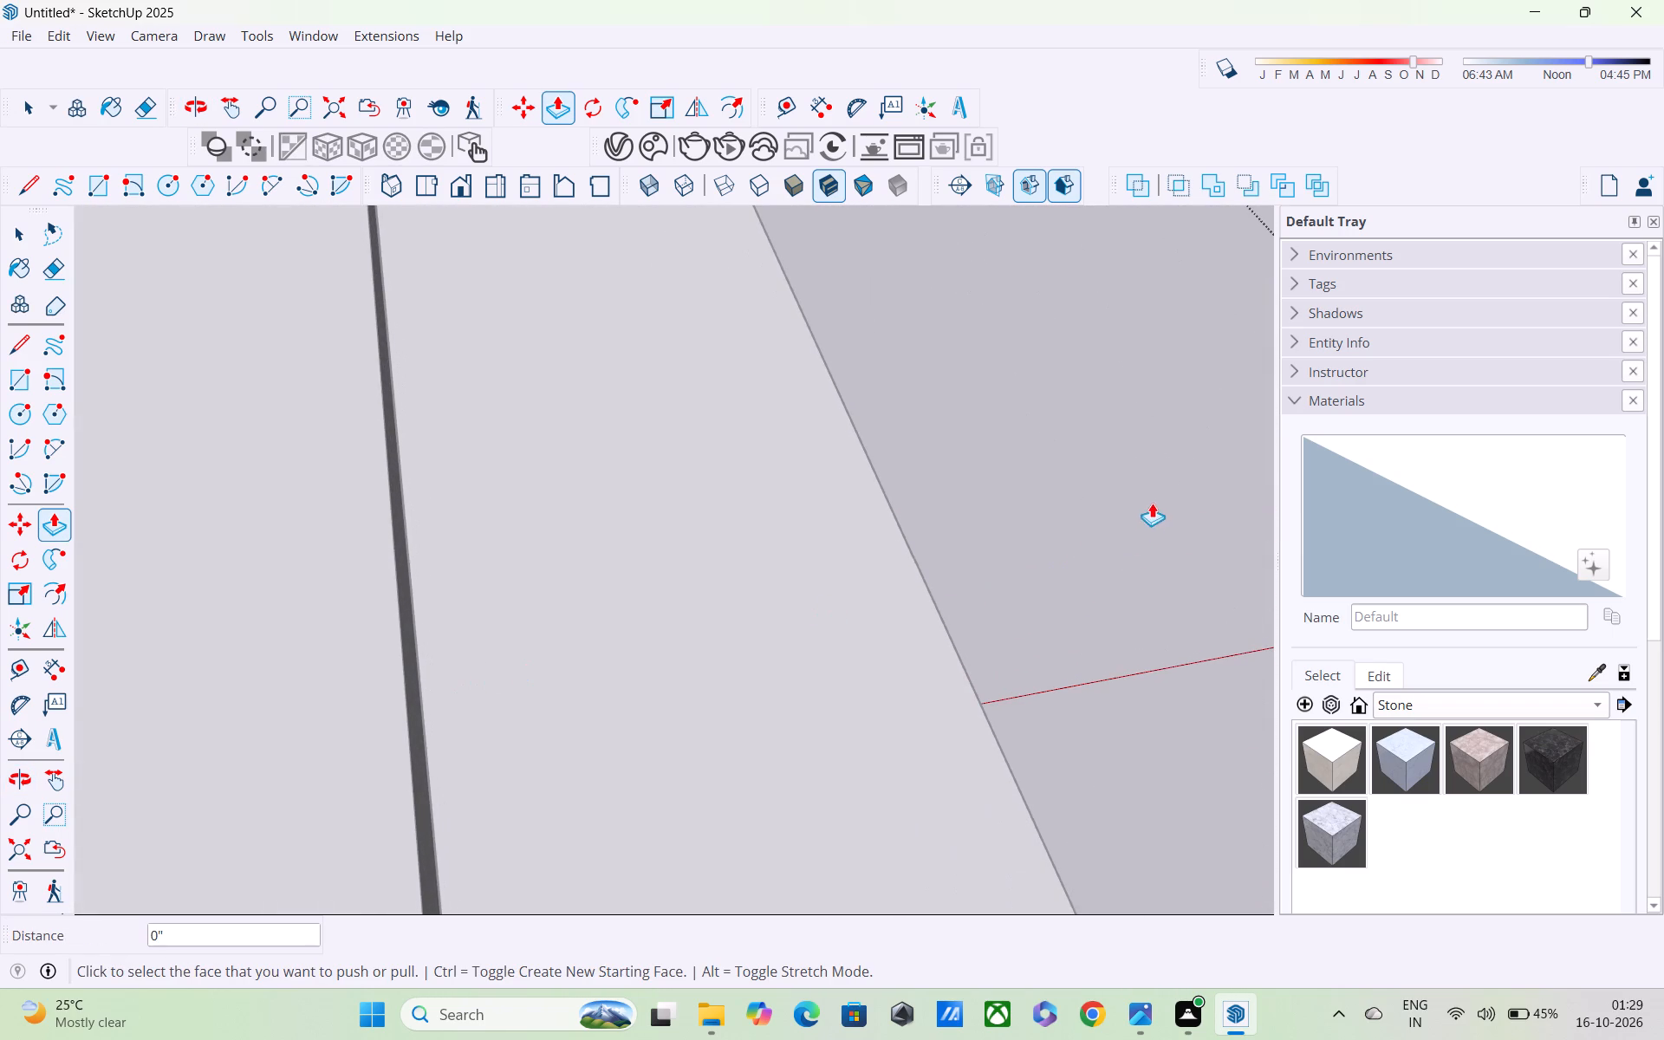
pyautogui.press('space')
pyautogui.scroll(-3, 1029, 517)
pyautogui.doubleClick(1067, 473)
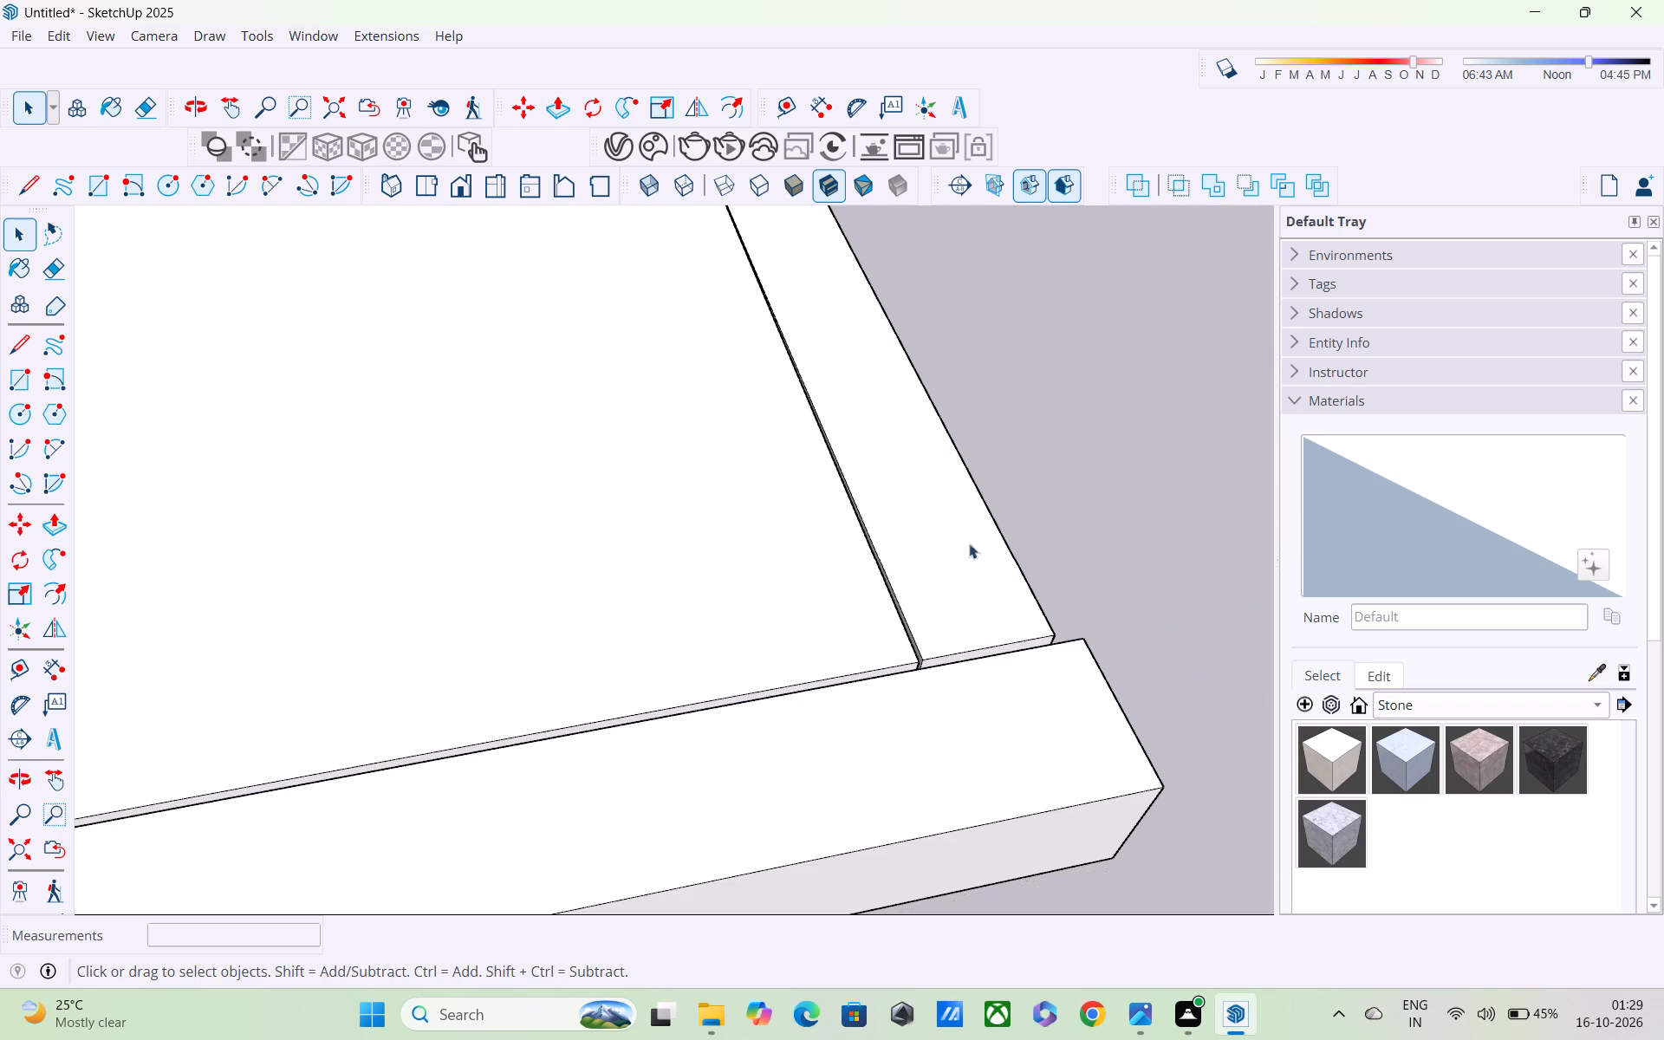
# Open the geometry beside the gap between the upper slab and the side beam for editing, and Push/Pull the gap's narrow dark face.
pyautogui.scroll(5, 916, 585)
pyautogui.scroll(20, 893, 601)
pyautogui.scroll(4, 893, 601)
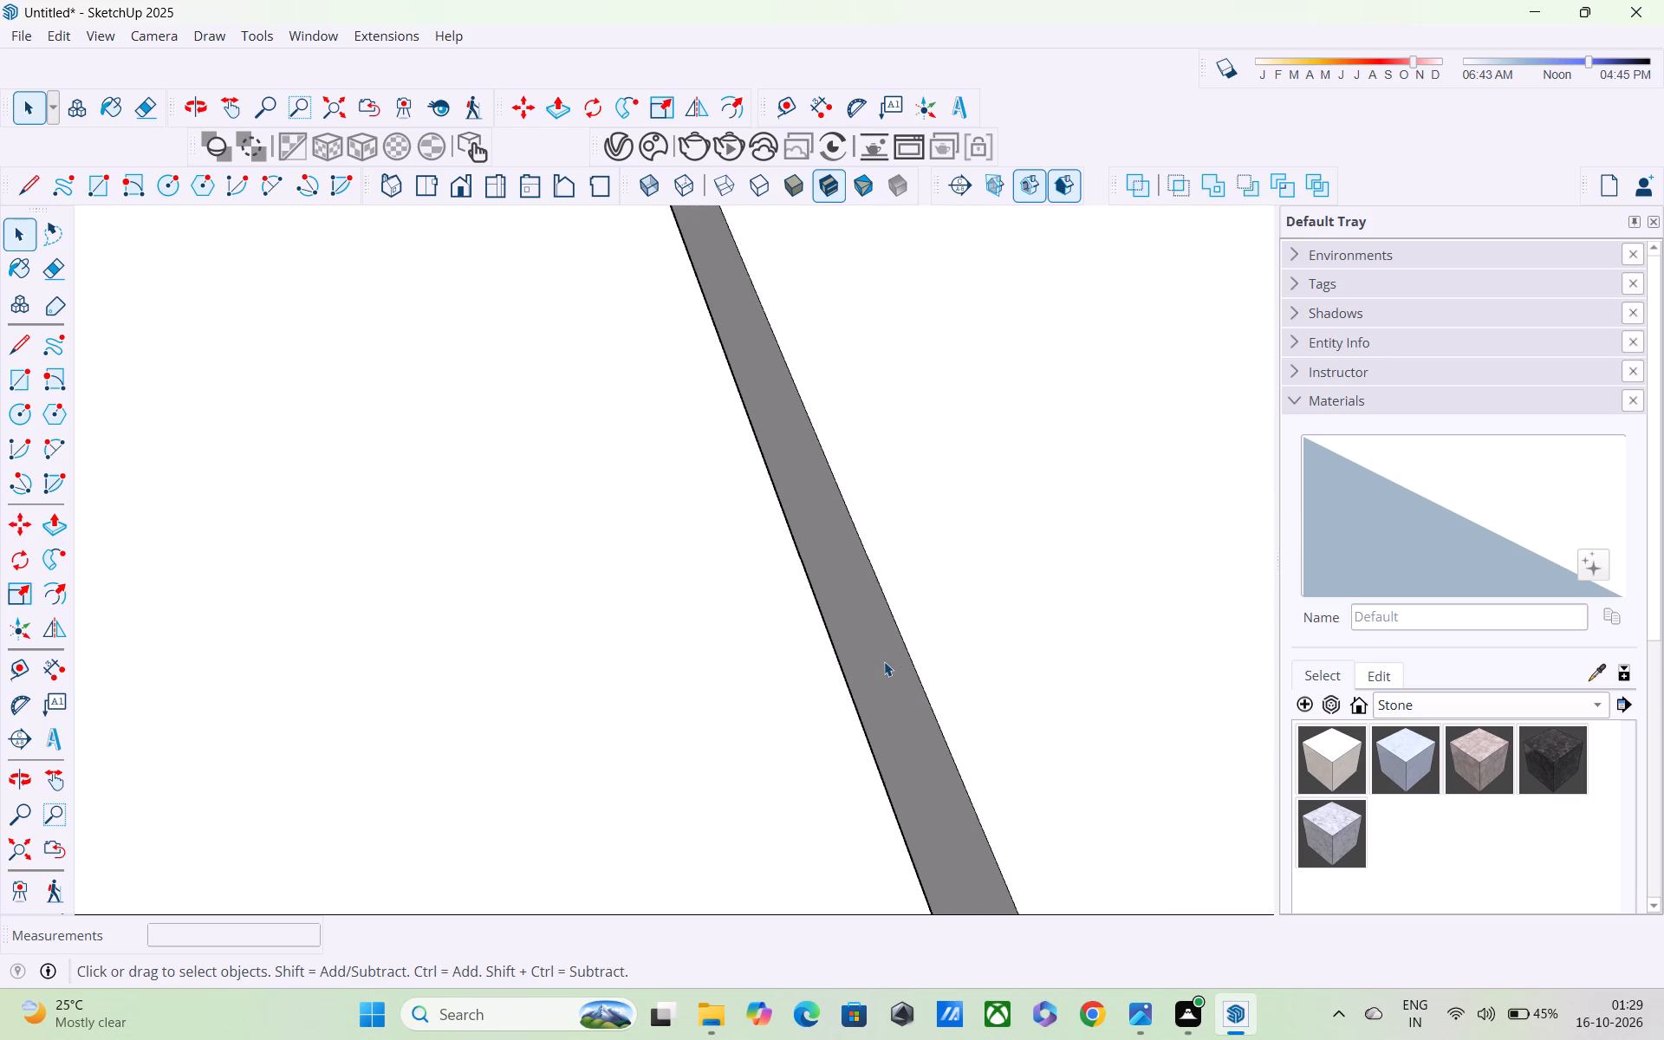
pyautogui.scroll(5, 884, 661)
pyautogui.press('p')
pyautogui.click(886, 632)
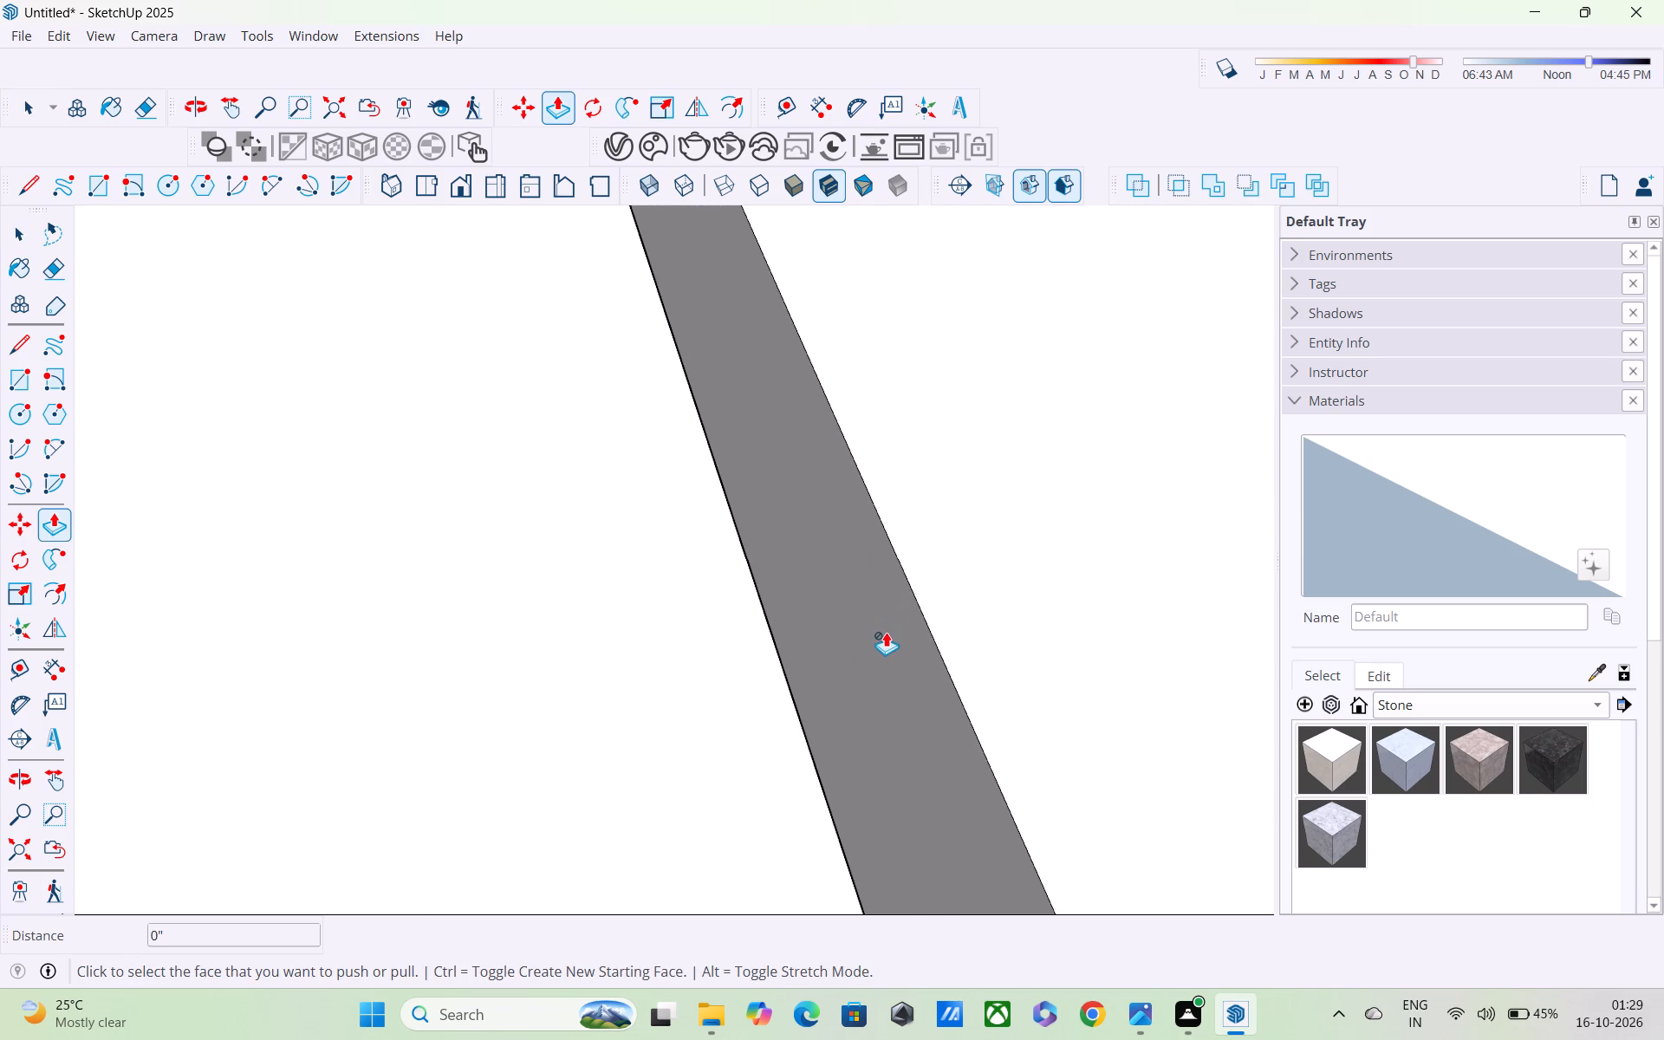
pyautogui.press('space')
pyautogui.doubleClick(886, 632)
pyautogui.click(893, 625)
pyautogui.doubleClick(967, 590)
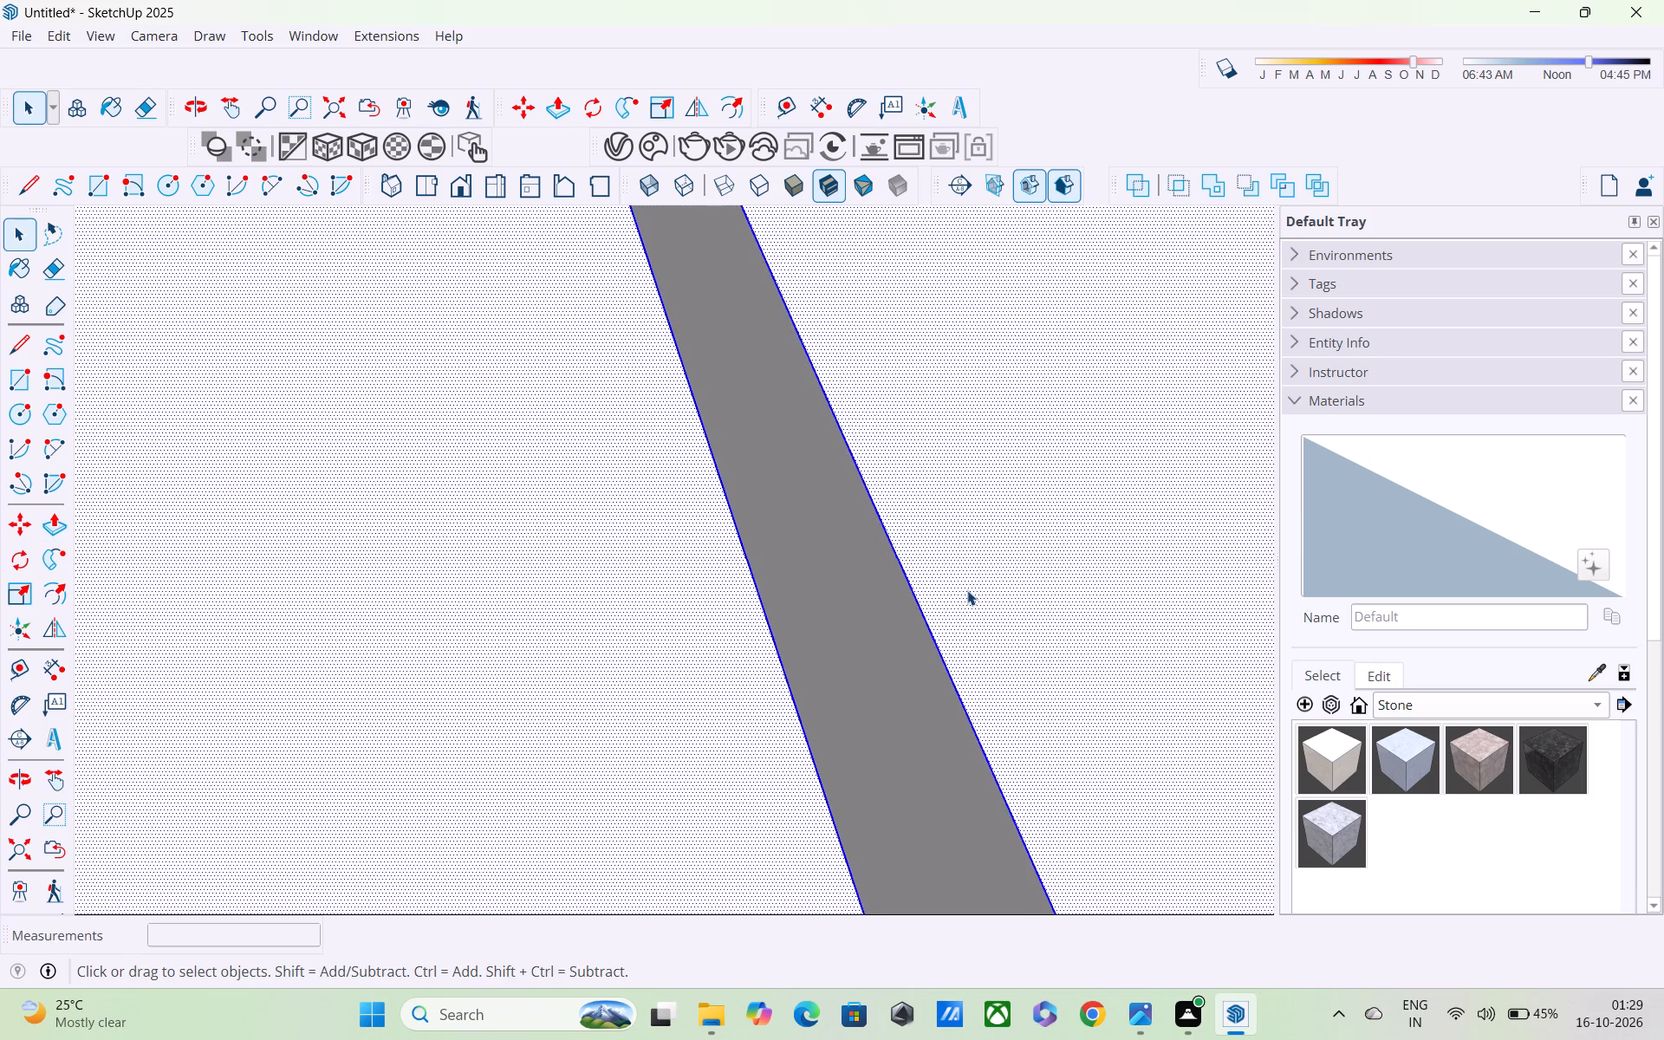
pyautogui.rightClick(924, 499)
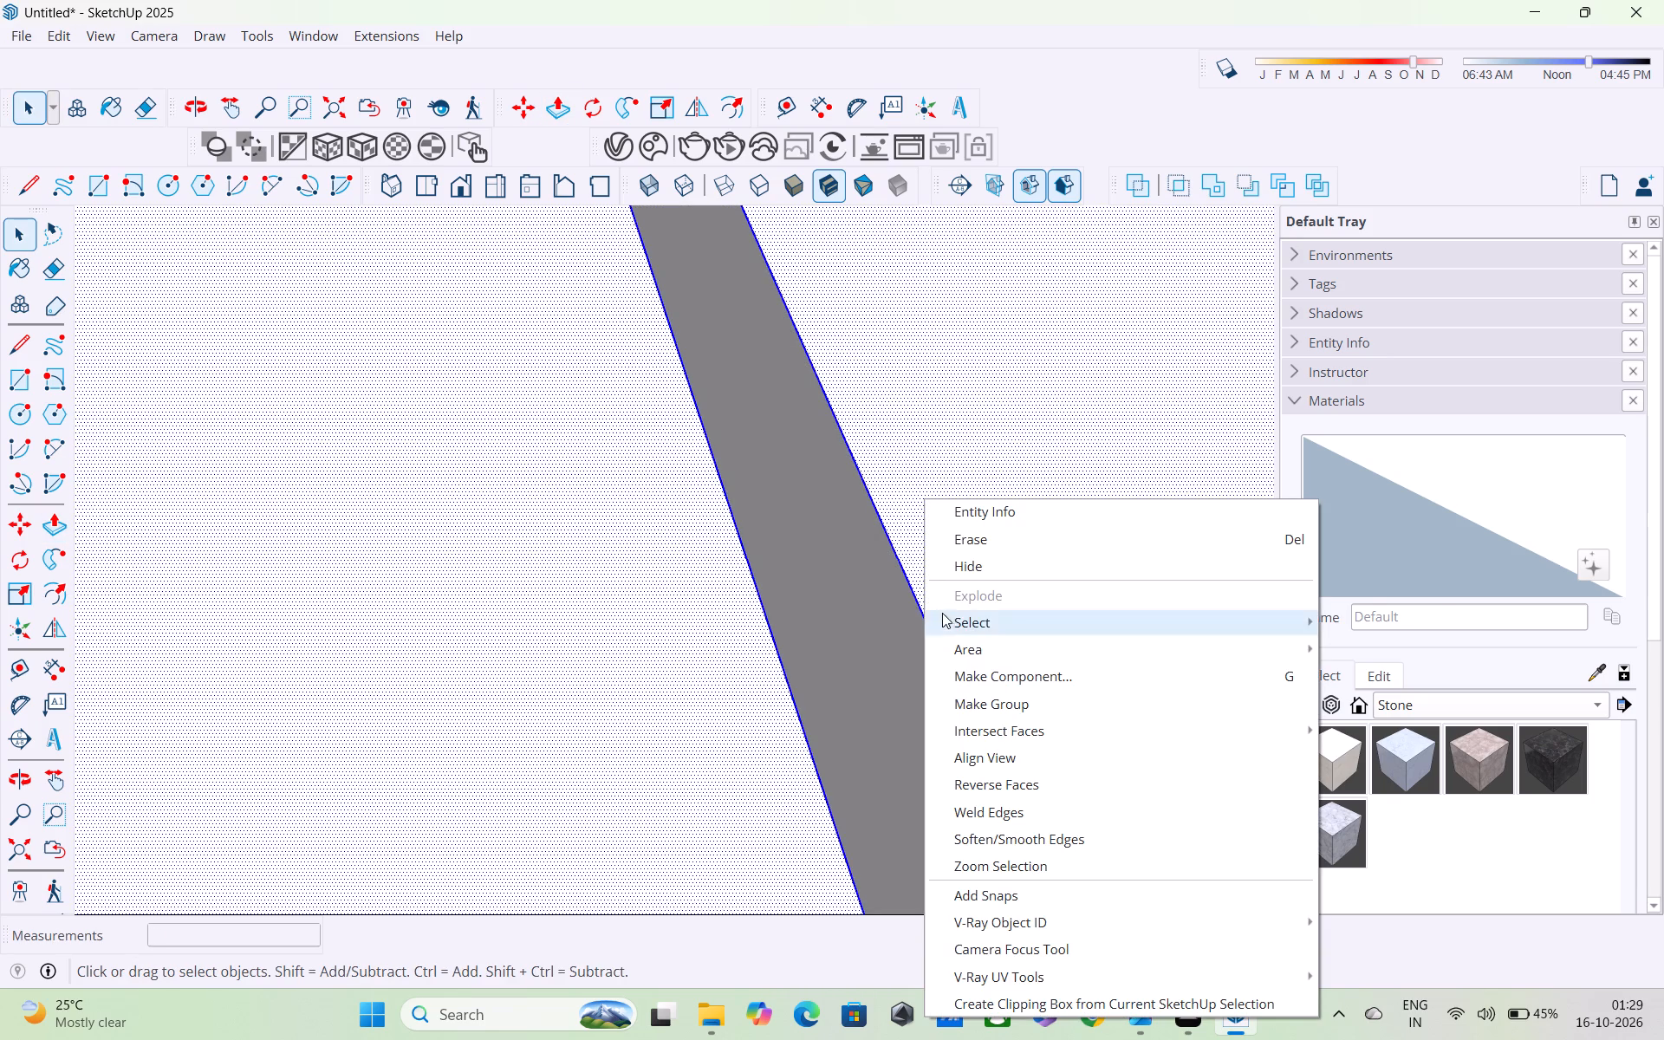
pyautogui.click(847, 629)
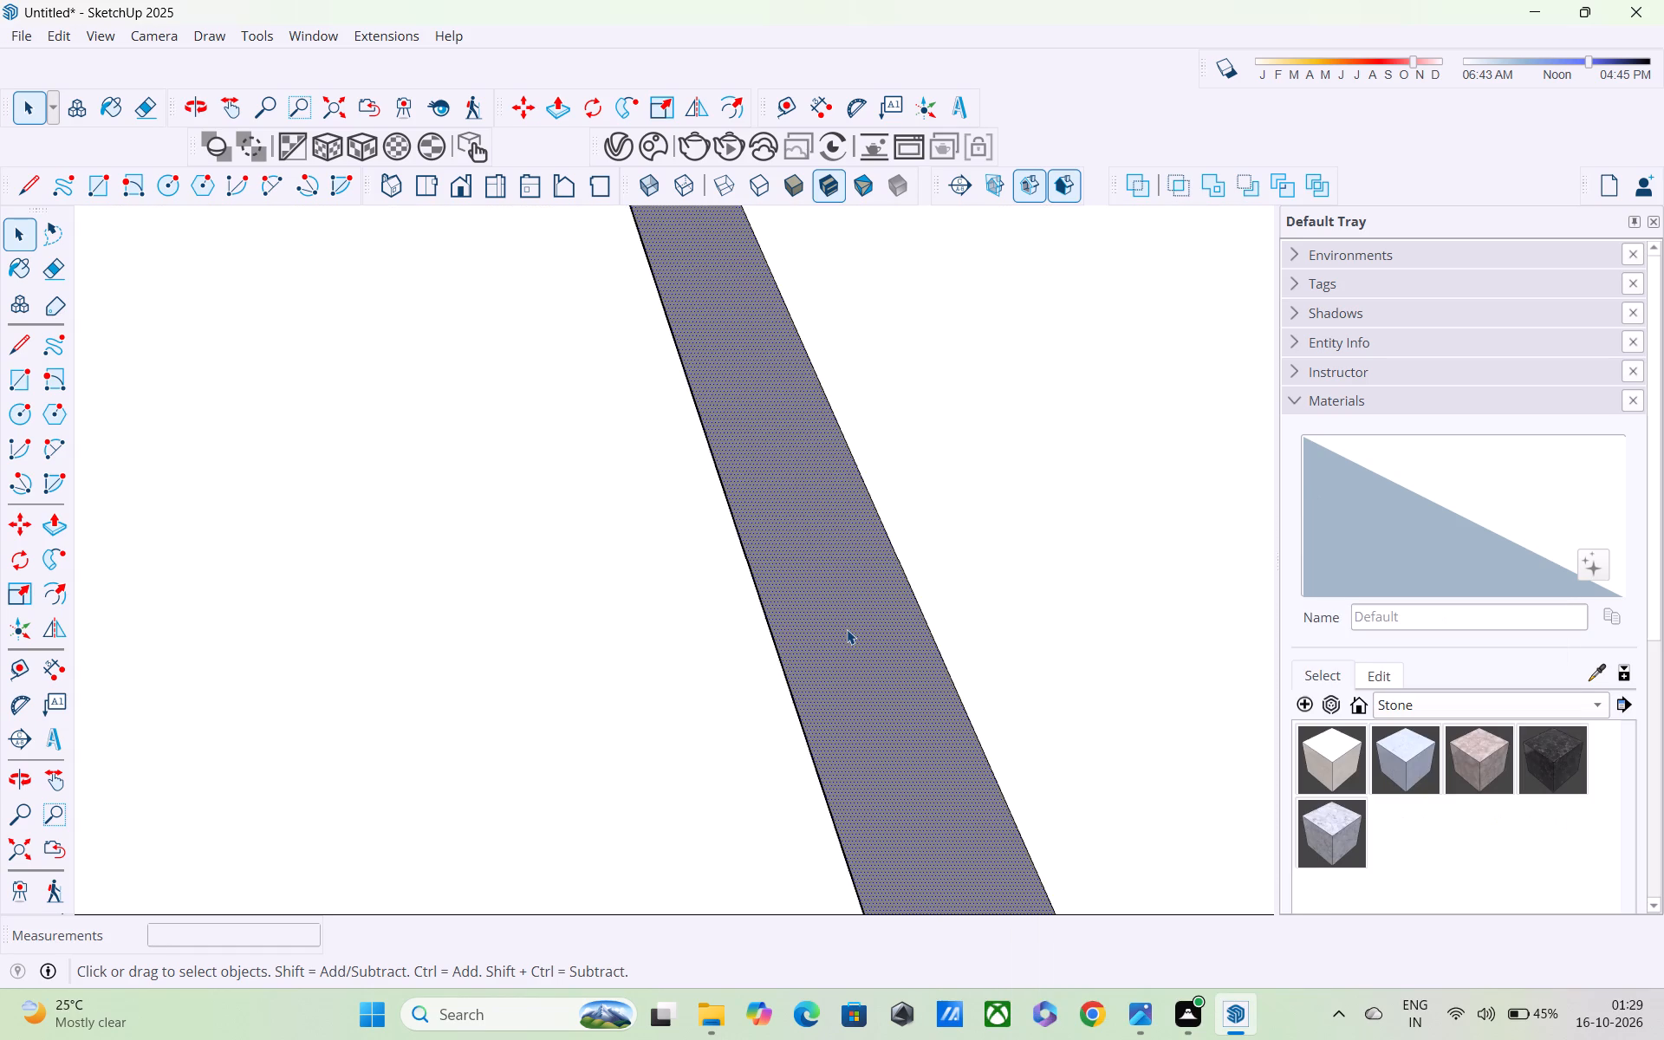
pyautogui.press('p')
pyautogui.click(859, 602)
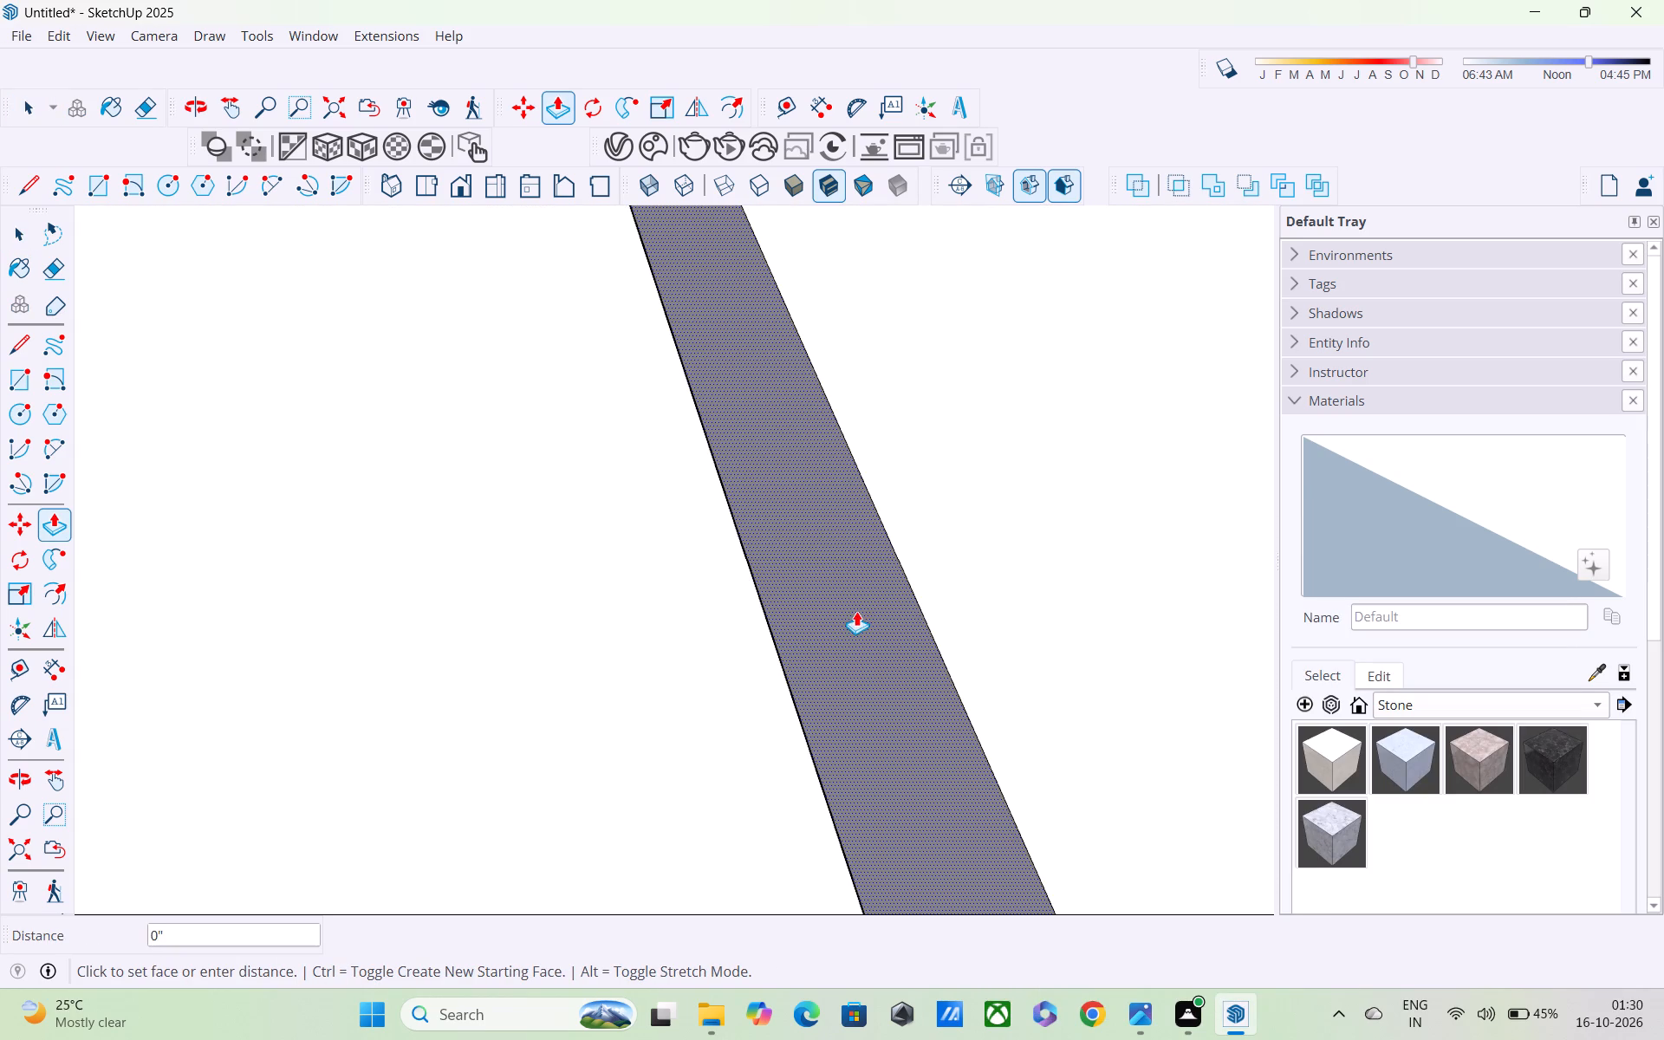
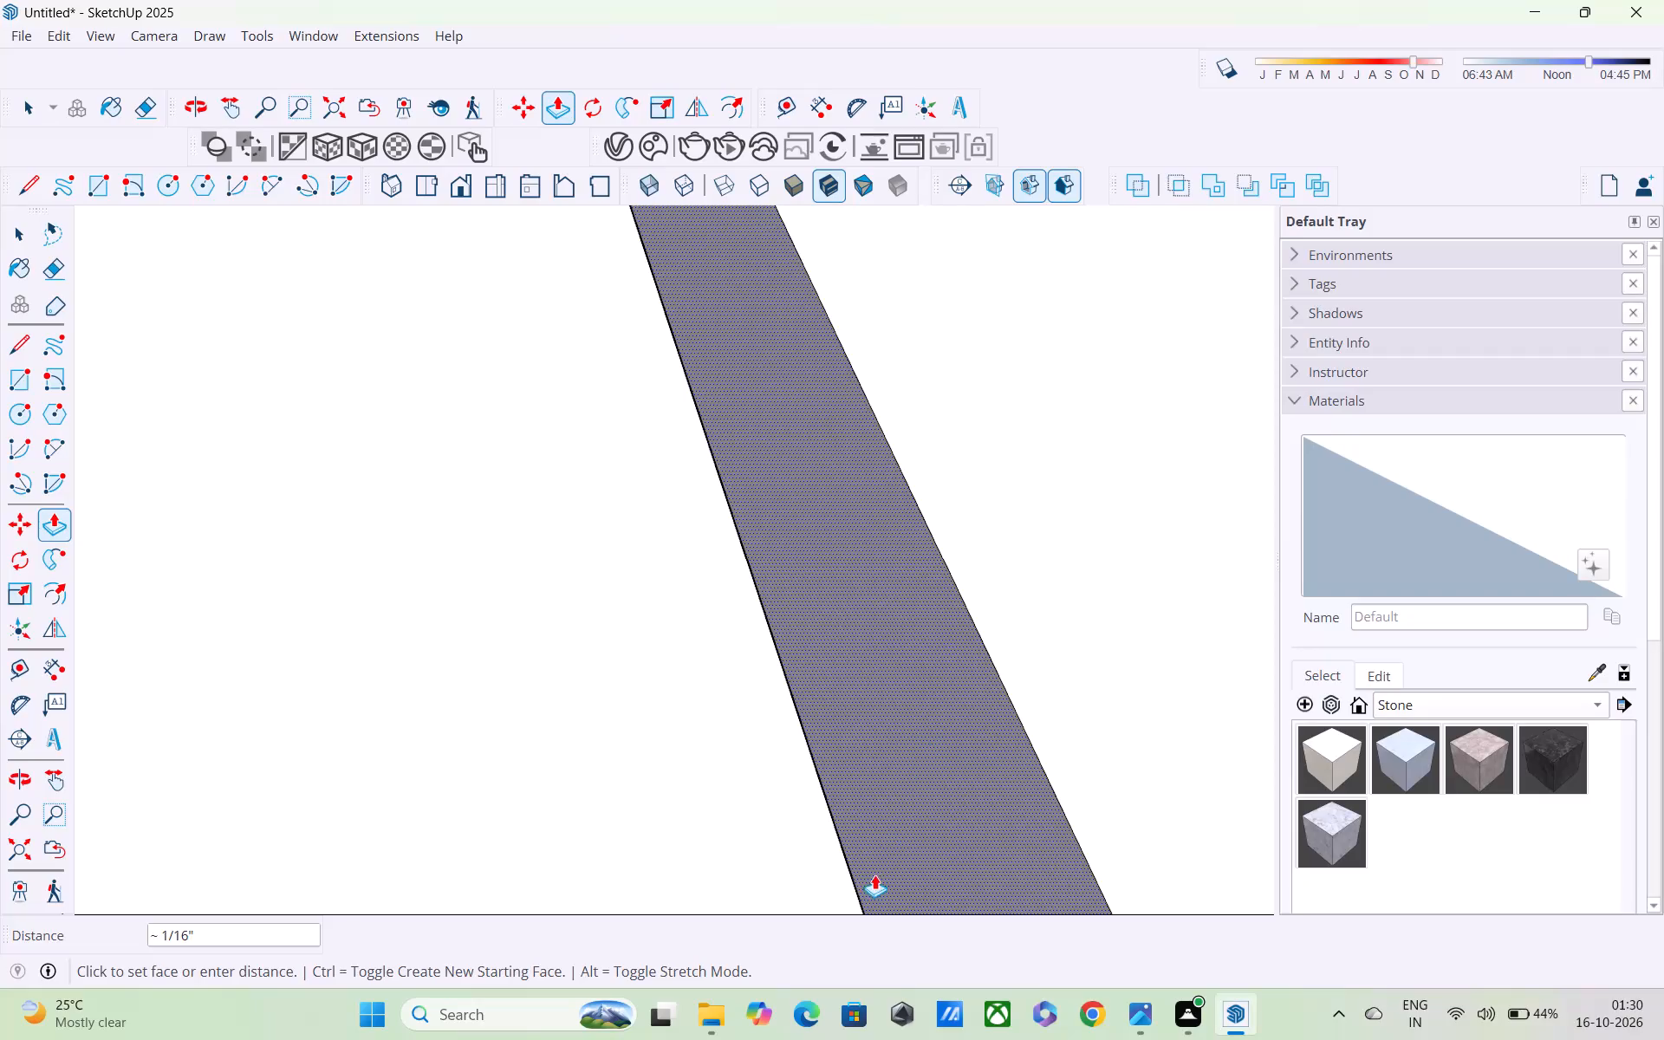
# Push/Pull the narrow dark inner face of the slit in the upper slab, working towards the slit's opposite side.
pyautogui.scroll(1, 874, 873)
pyautogui.scroll(-11, 870, 840)
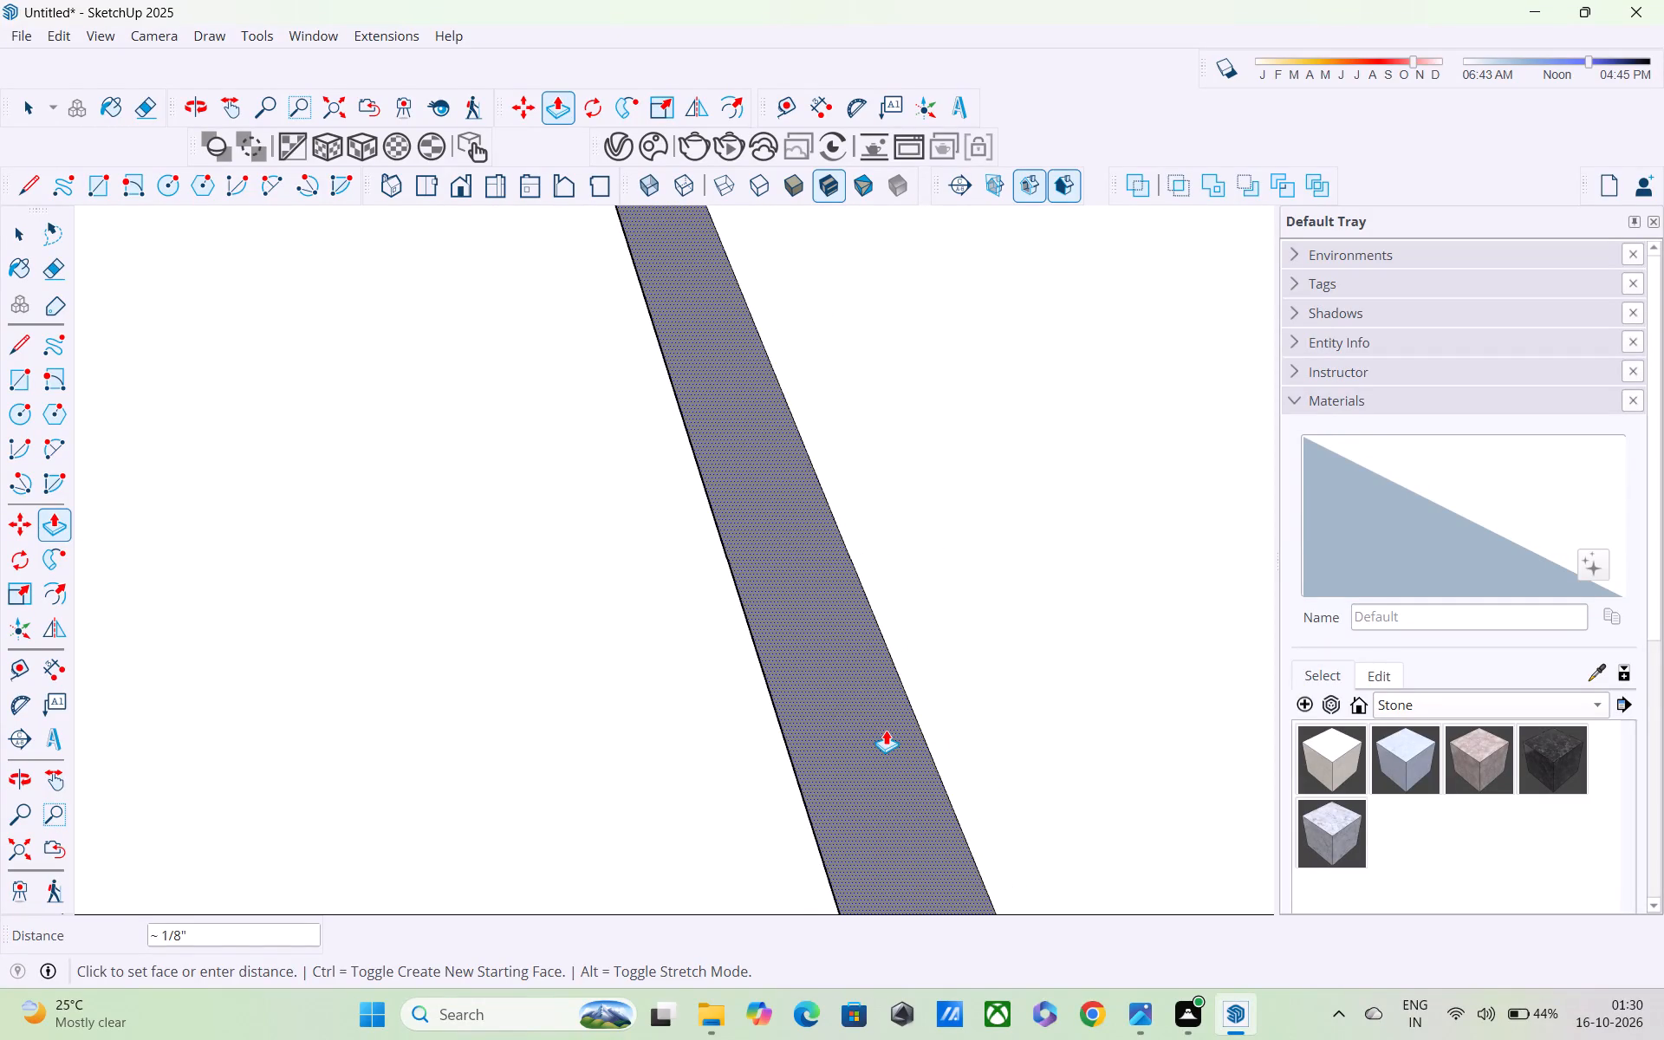
pyautogui.moveTo(886, 730); pyautogui.dragTo(754, 660, button='middle')
pyautogui.scroll(3, 754, 660)
pyautogui.middleClick(754, 660)
pyautogui.middleClick(748, 659)
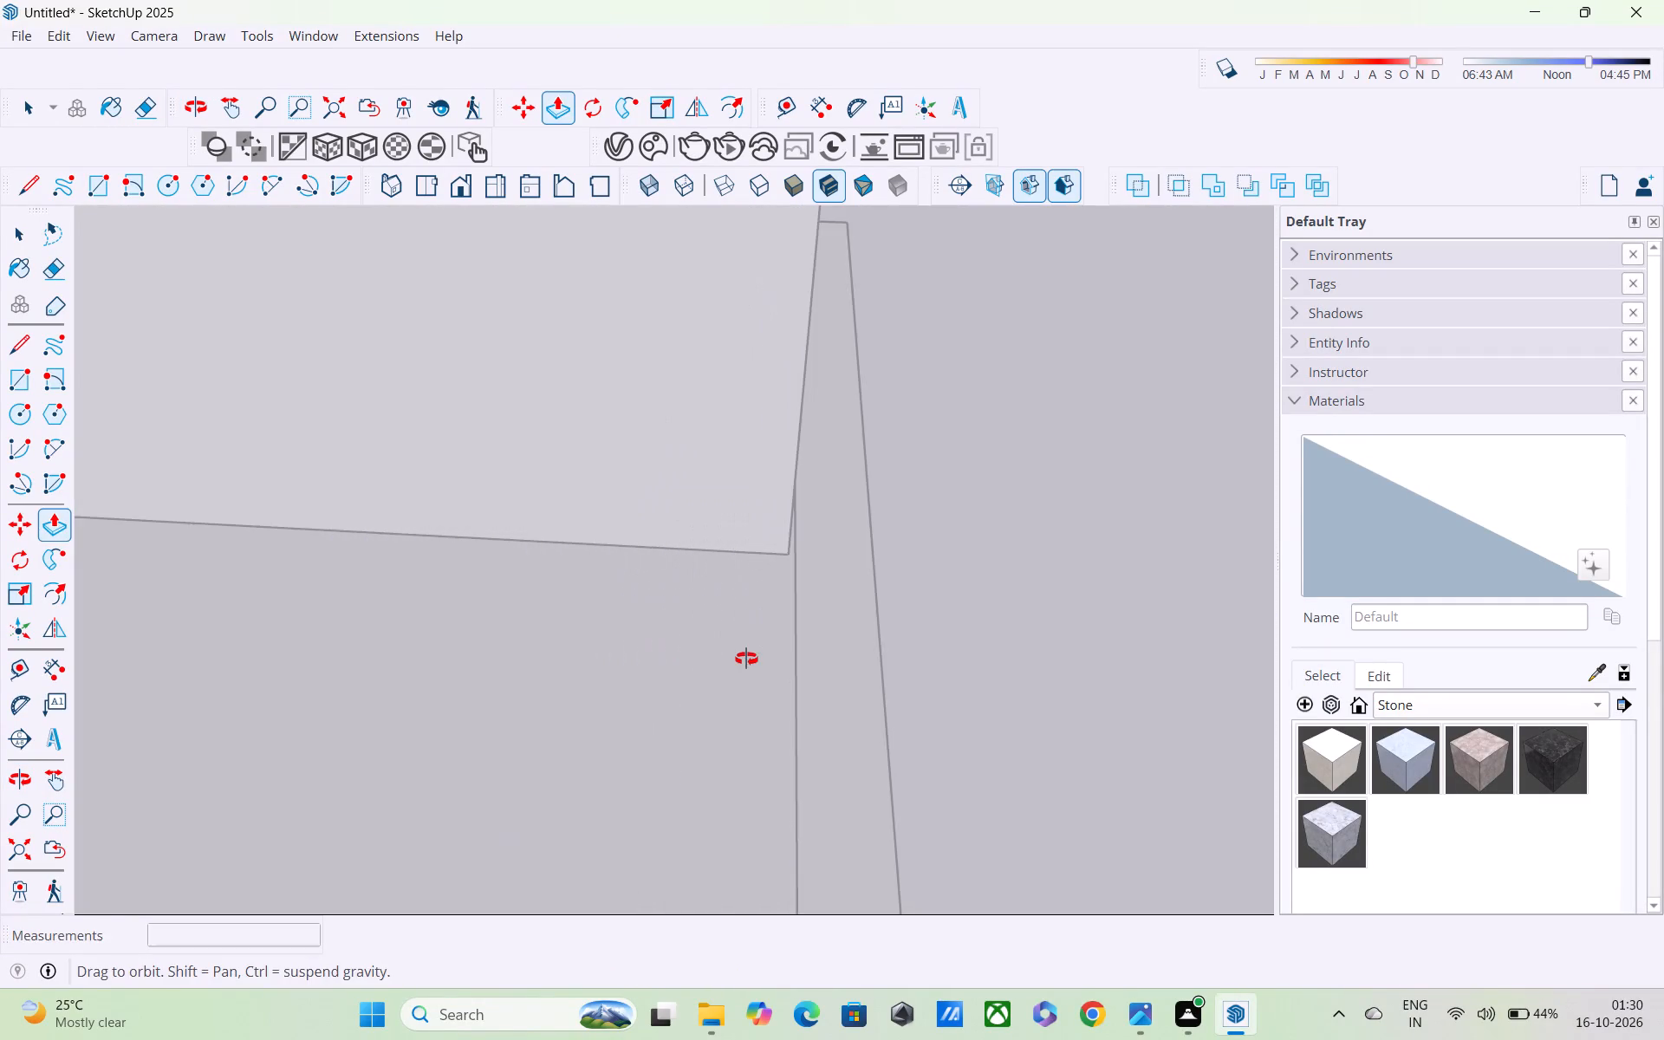
pyautogui.scroll(-12, 743, 658)
pyautogui.moveTo(732, 658); pyautogui.dragTo(598, 585, button='middle')
pyautogui.scroll(2, 598, 585)
pyautogui.scroll(-10, 598, 585)
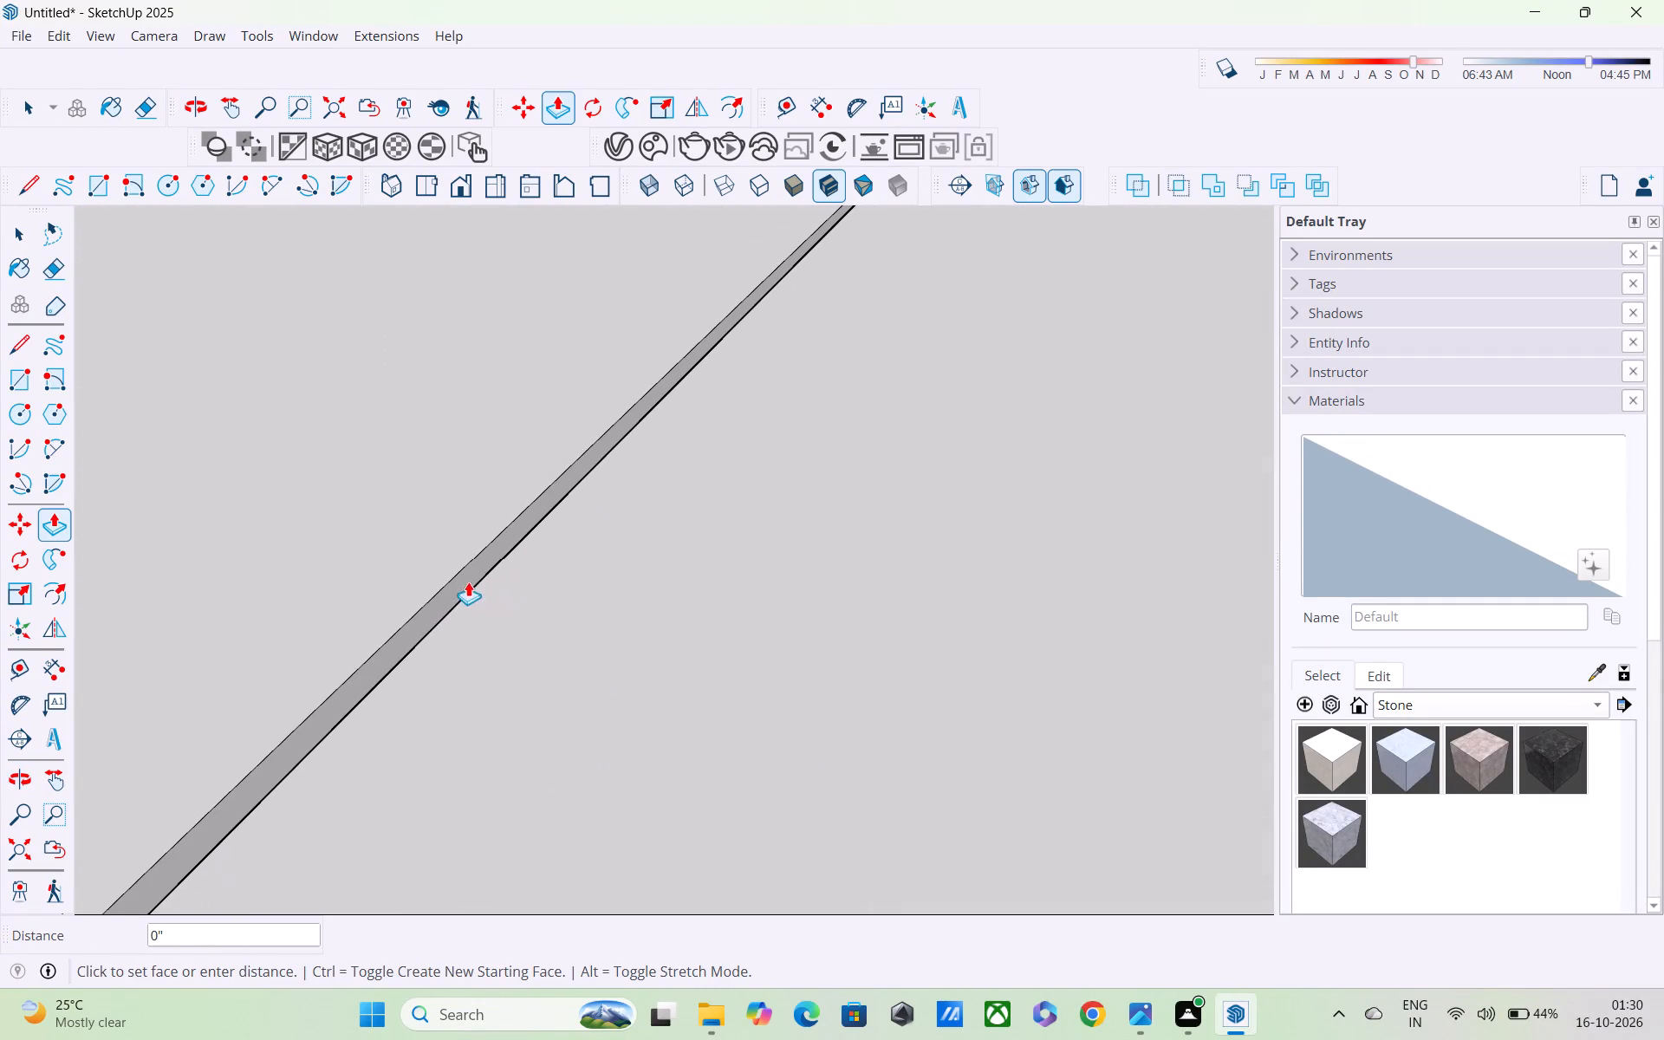
pyautogui.click(442, 574)
pyautogui.click(466, 610)
pyautogui.moveTo(495, 624); pyautogui.dragTo(630, 445, button='middle')
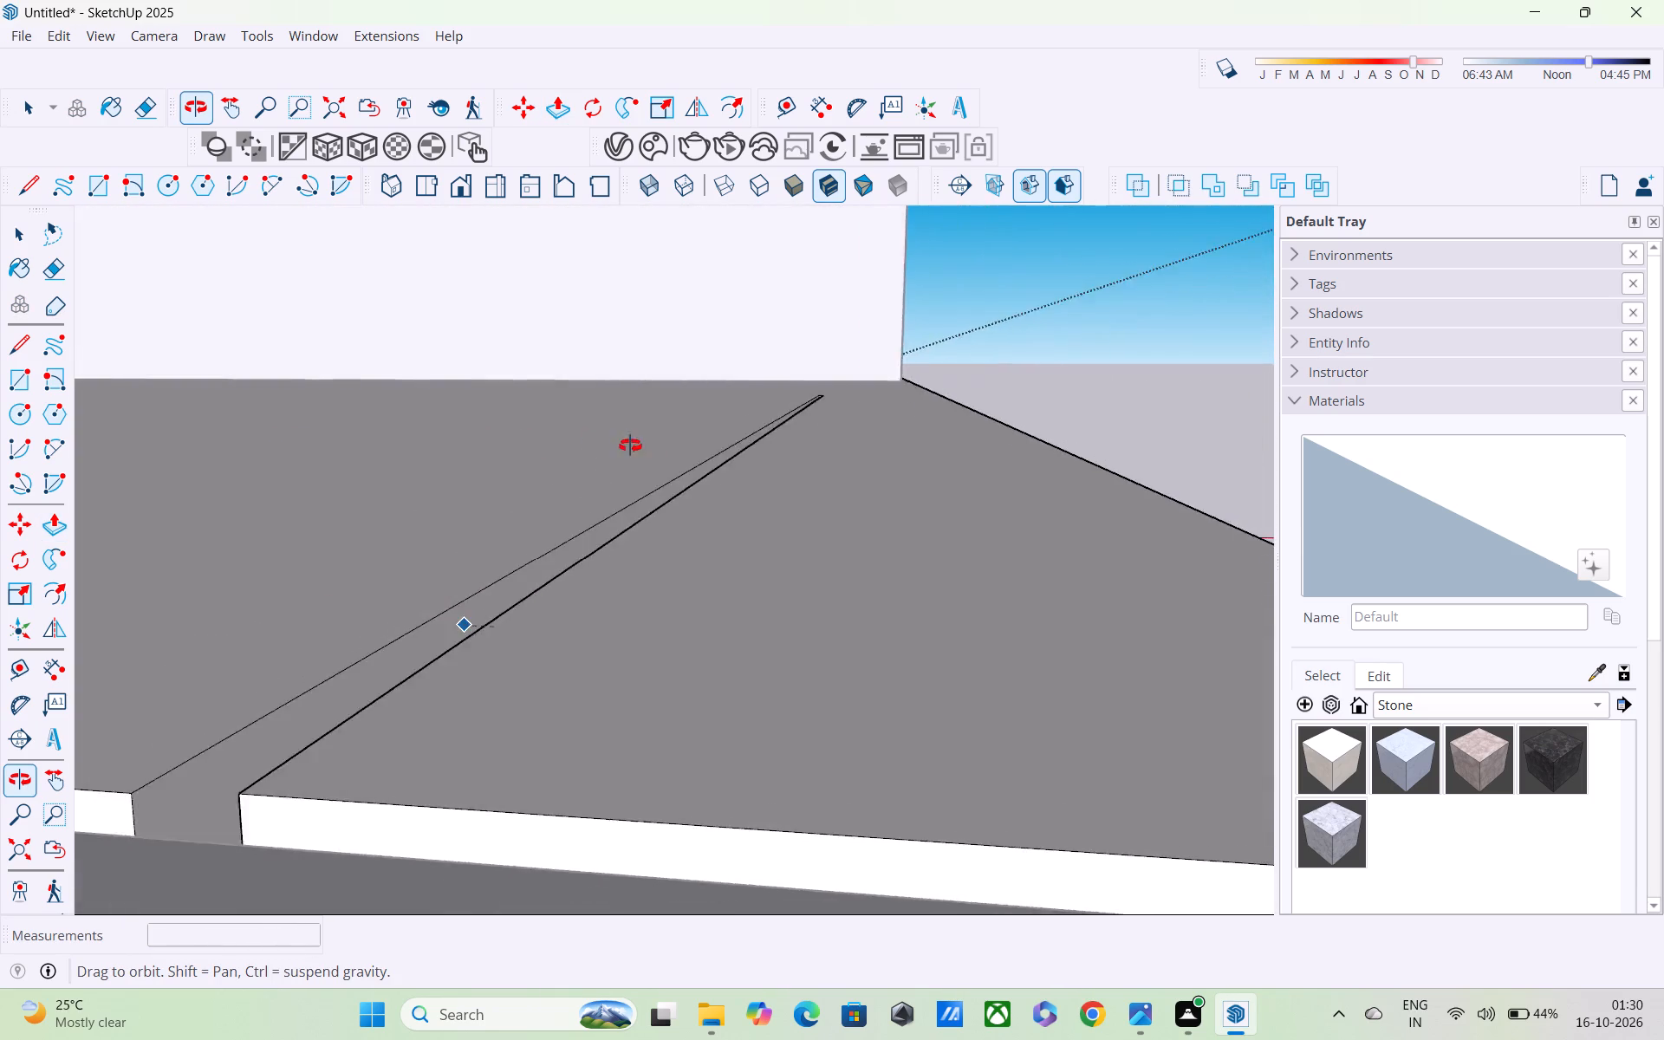
pyautogui.moveTo(630, 445); pyautogui.dragTo(724, 420, button='middle')
pyautogui.scroll(-4, 725, 422)
pyautogui.moveTo(635, 549); pyautogui.dragTo(652, 765, button='middle')
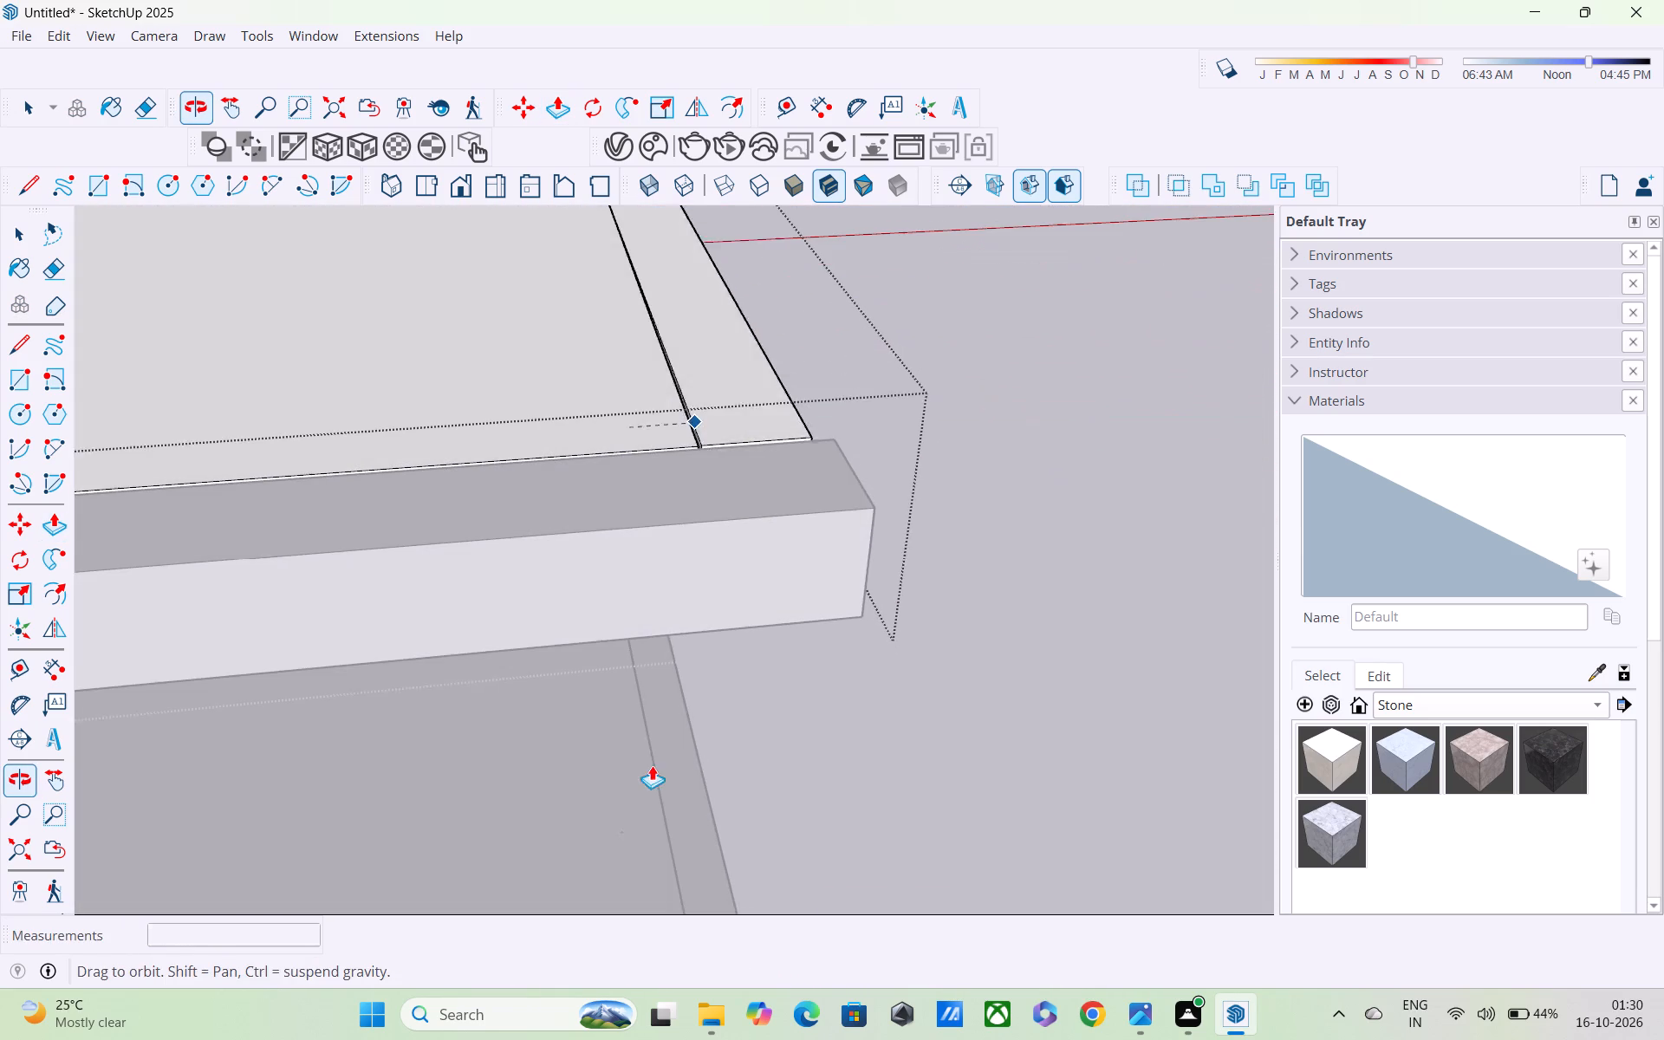
pyautogui.click(682, 382)
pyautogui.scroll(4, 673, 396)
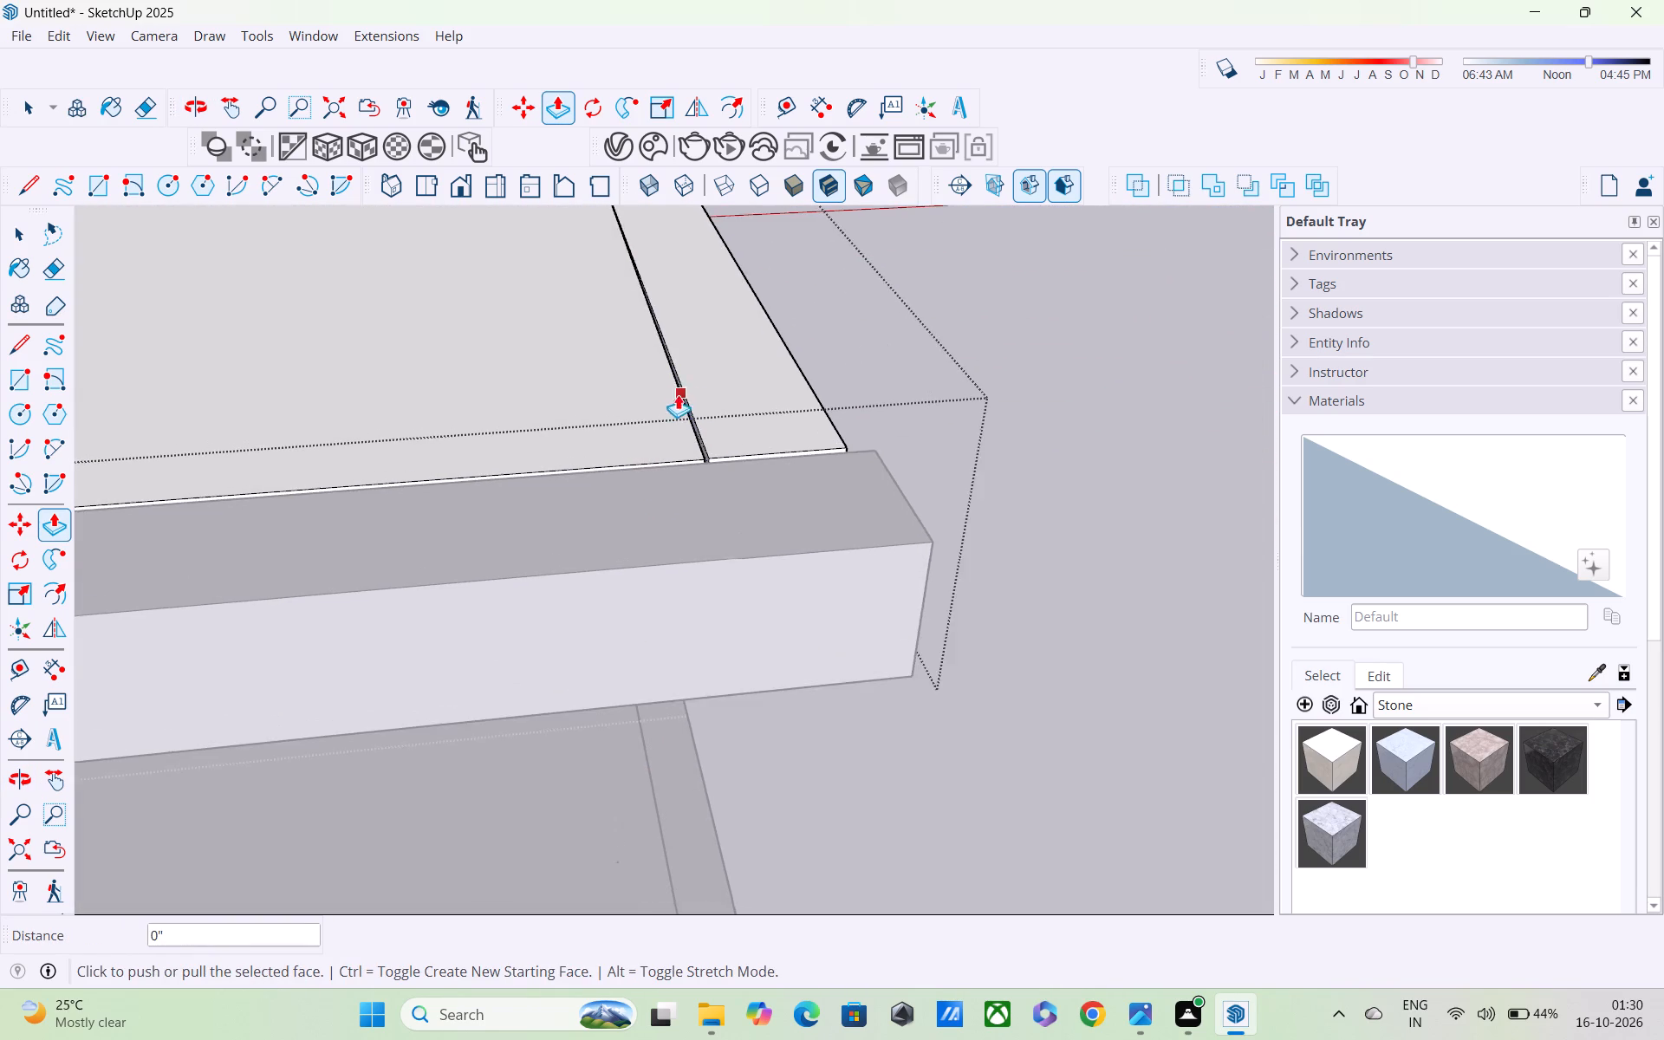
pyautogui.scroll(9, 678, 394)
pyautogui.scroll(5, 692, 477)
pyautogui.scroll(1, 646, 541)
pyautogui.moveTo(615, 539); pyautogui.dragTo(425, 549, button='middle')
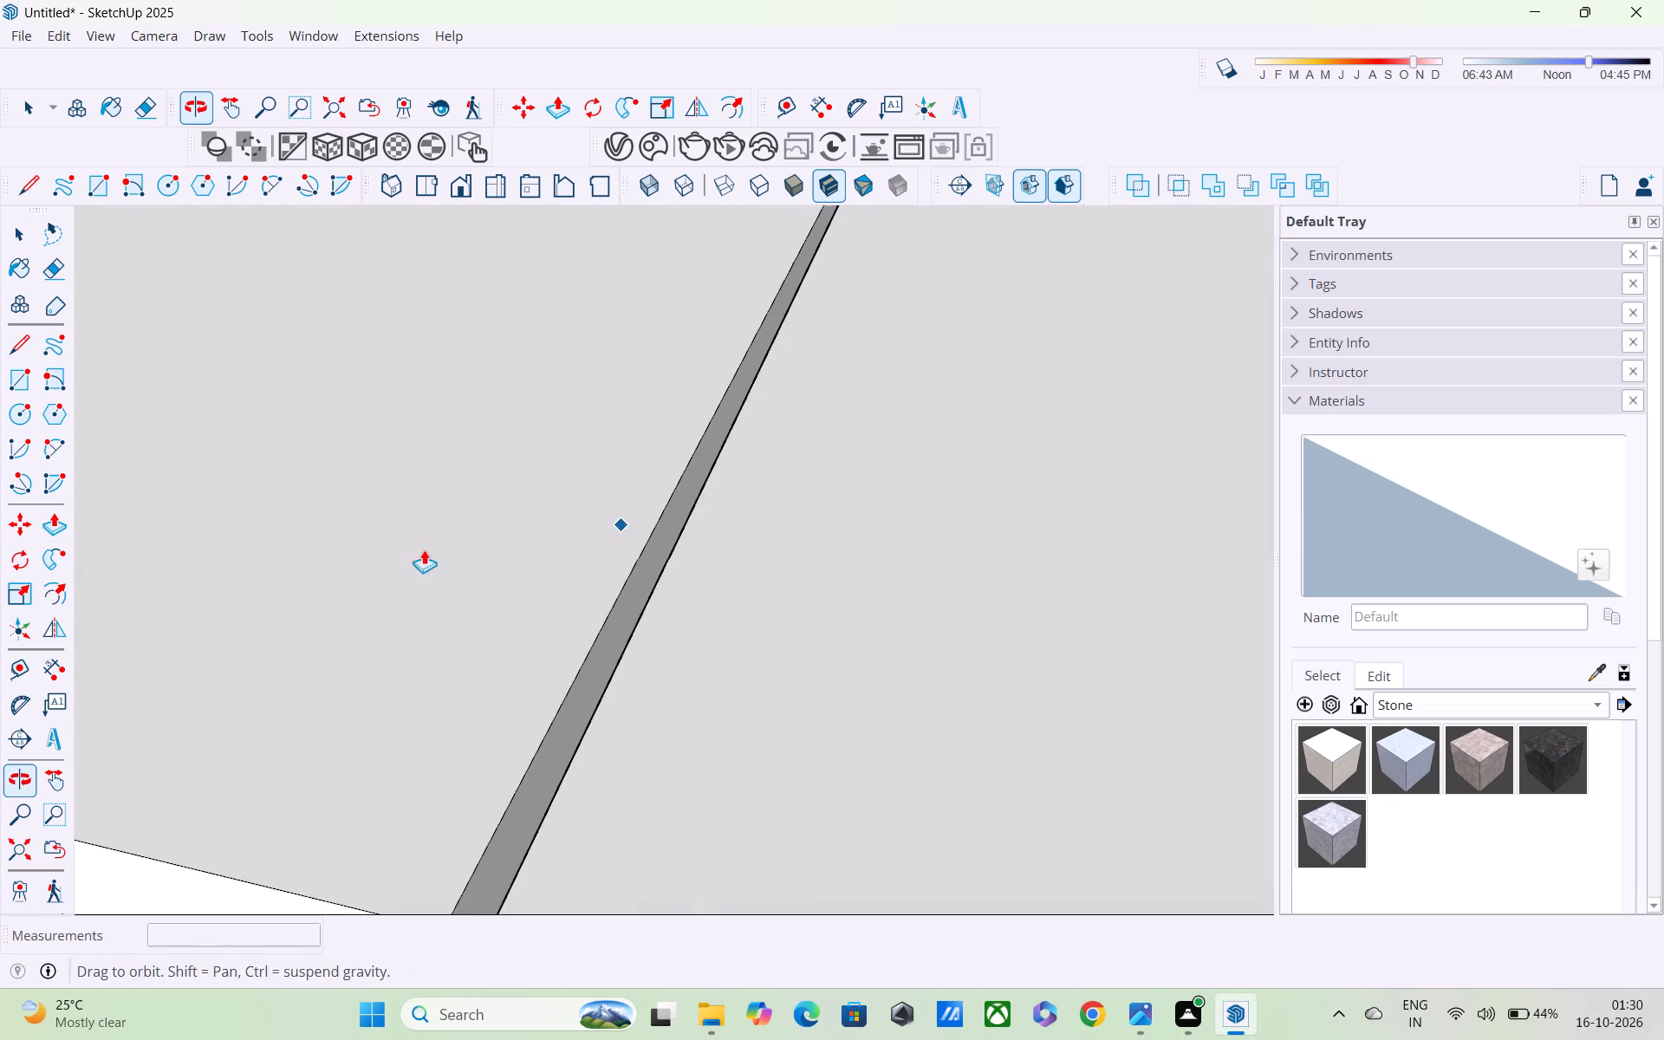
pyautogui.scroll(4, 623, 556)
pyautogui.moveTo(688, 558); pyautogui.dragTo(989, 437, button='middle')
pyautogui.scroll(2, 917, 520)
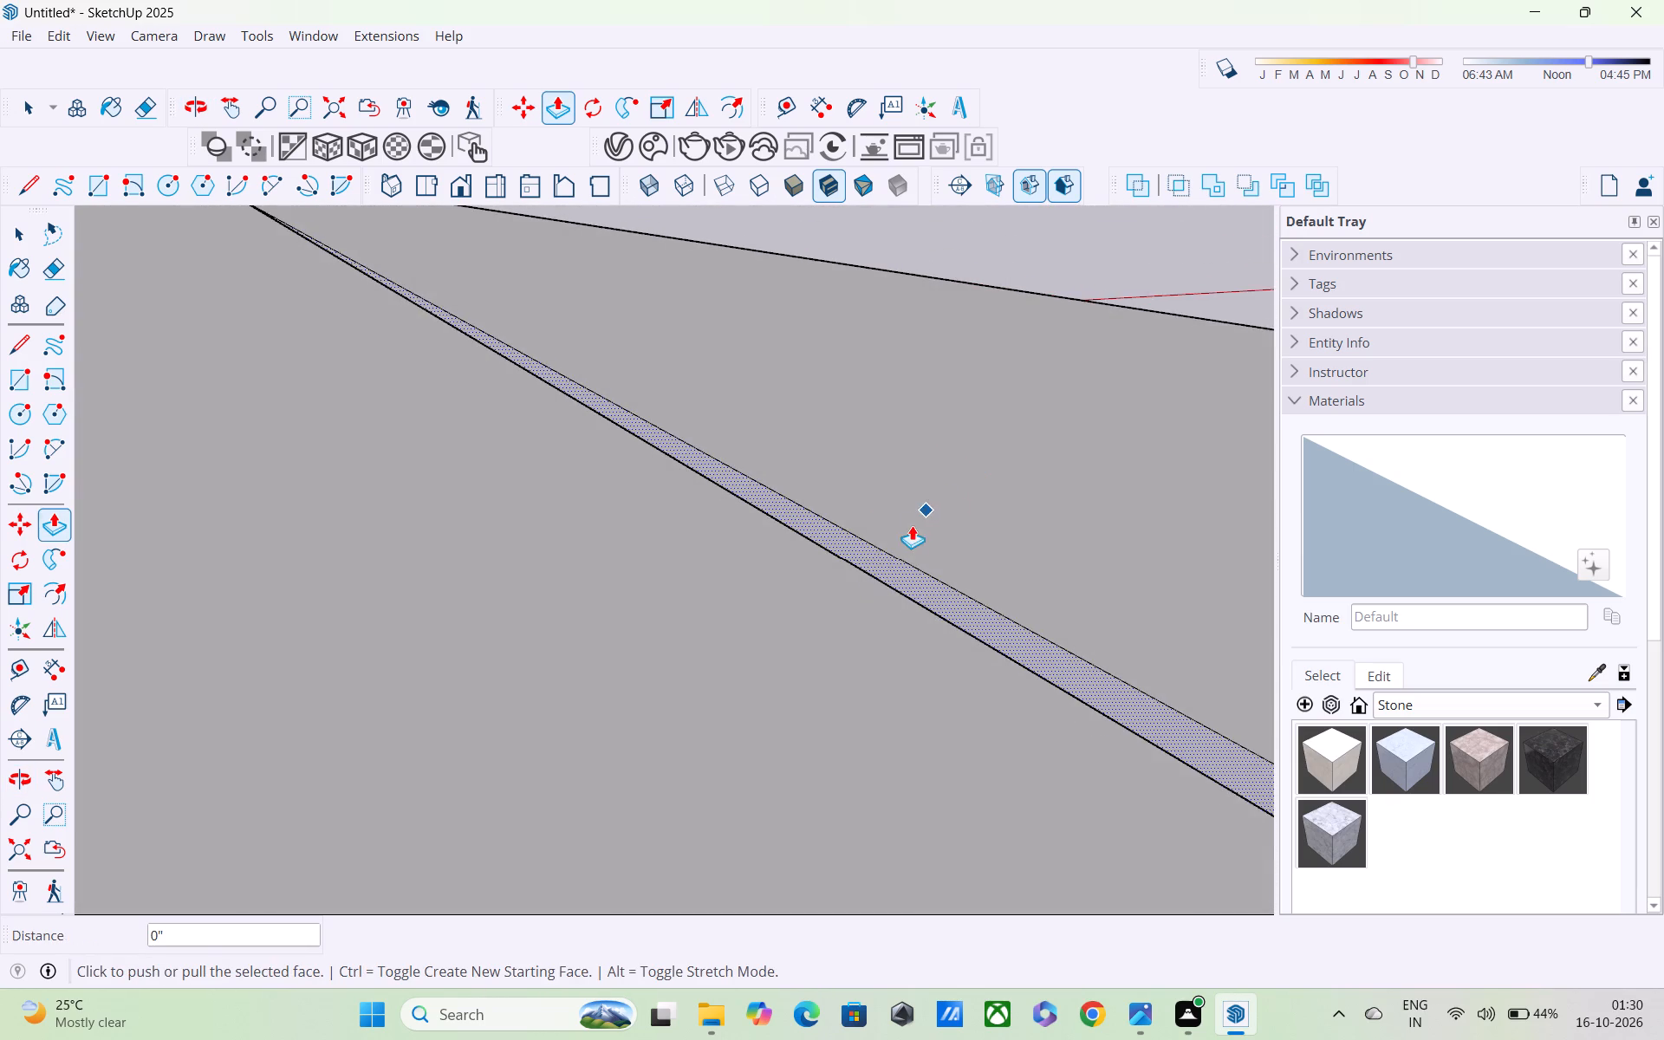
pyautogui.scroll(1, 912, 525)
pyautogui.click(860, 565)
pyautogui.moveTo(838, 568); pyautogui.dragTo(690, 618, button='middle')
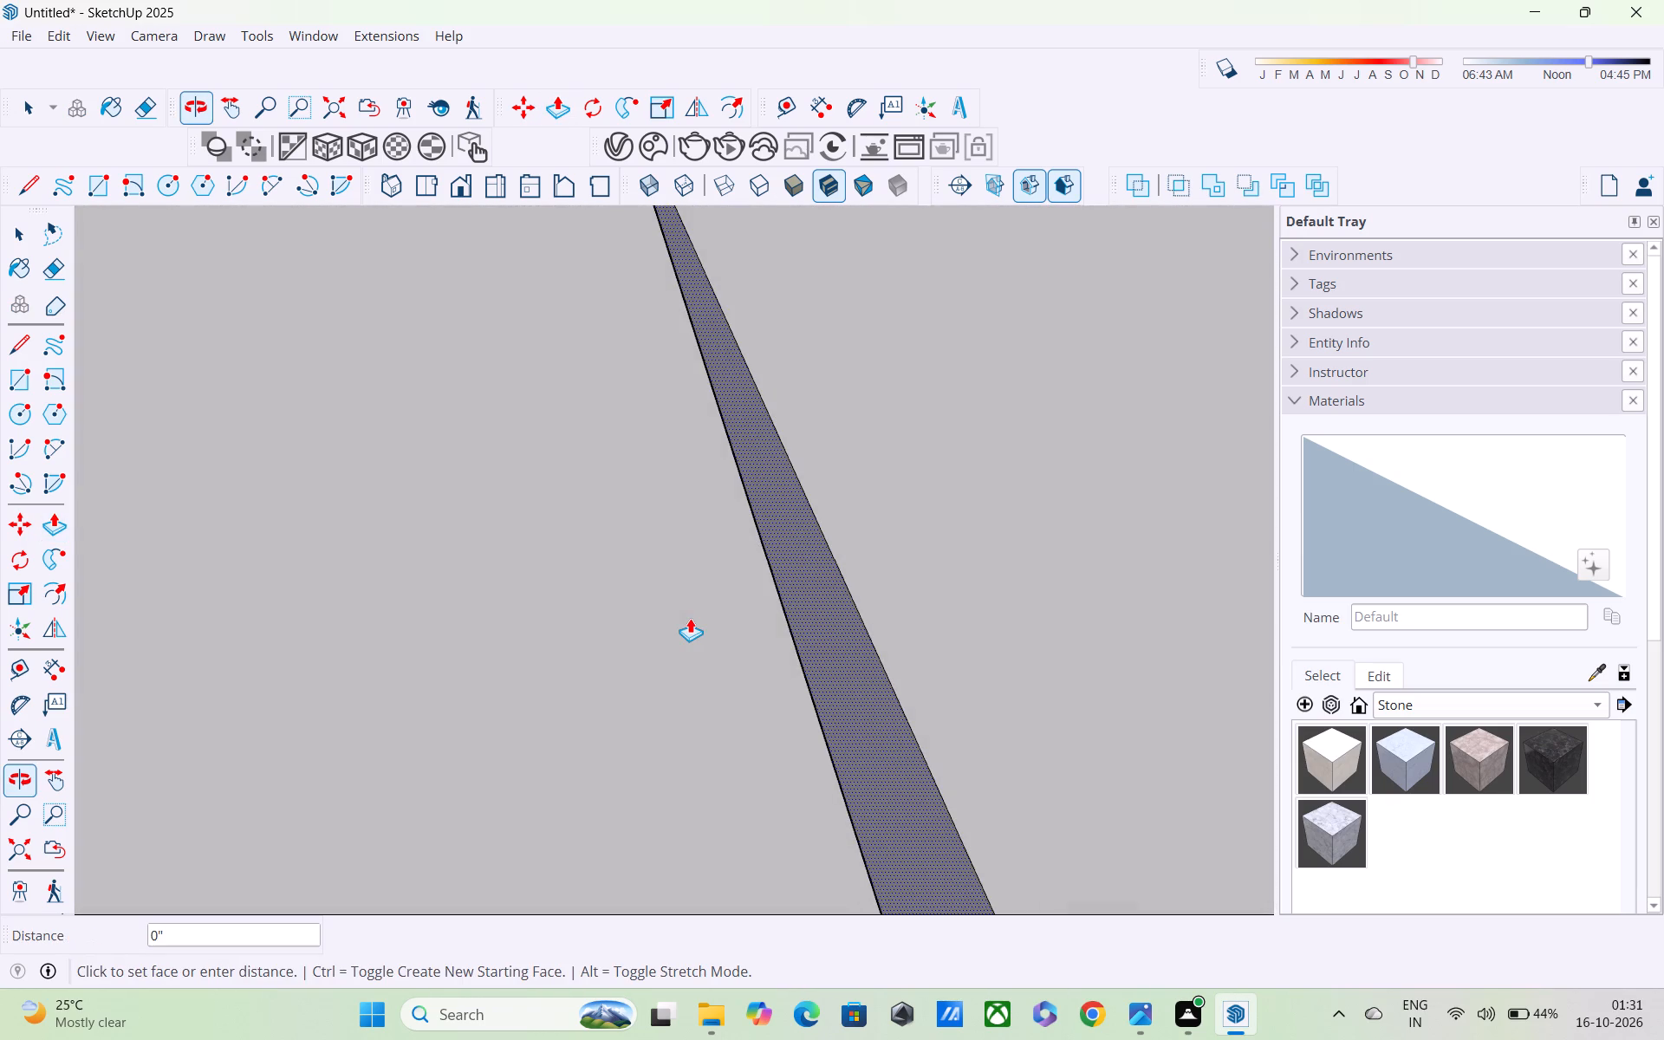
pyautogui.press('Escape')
# Select the slit's dark inner face and Push/Pull it to narrow the slit in the upper slab.
pyautogui.press('space')
pyautogui.scroll(3, 868, 707)
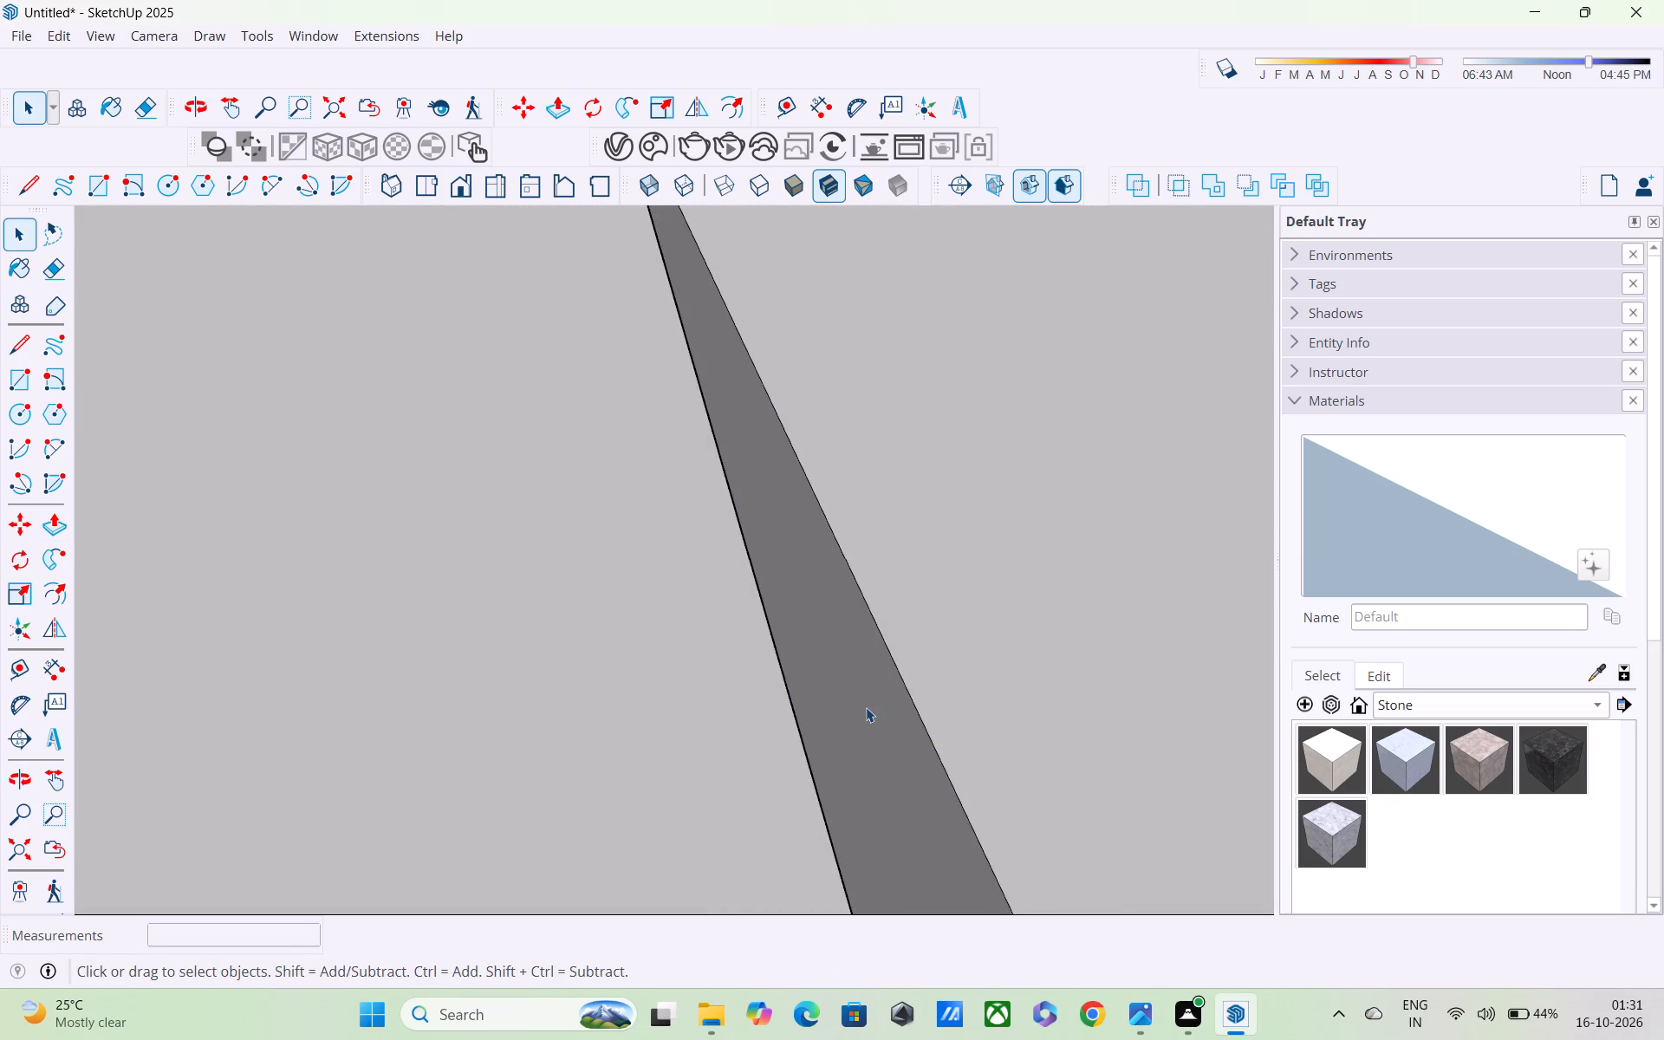
pyautogui.click(866, 707)
pyautogui.press('p')
pyautogui.click(873, 692)
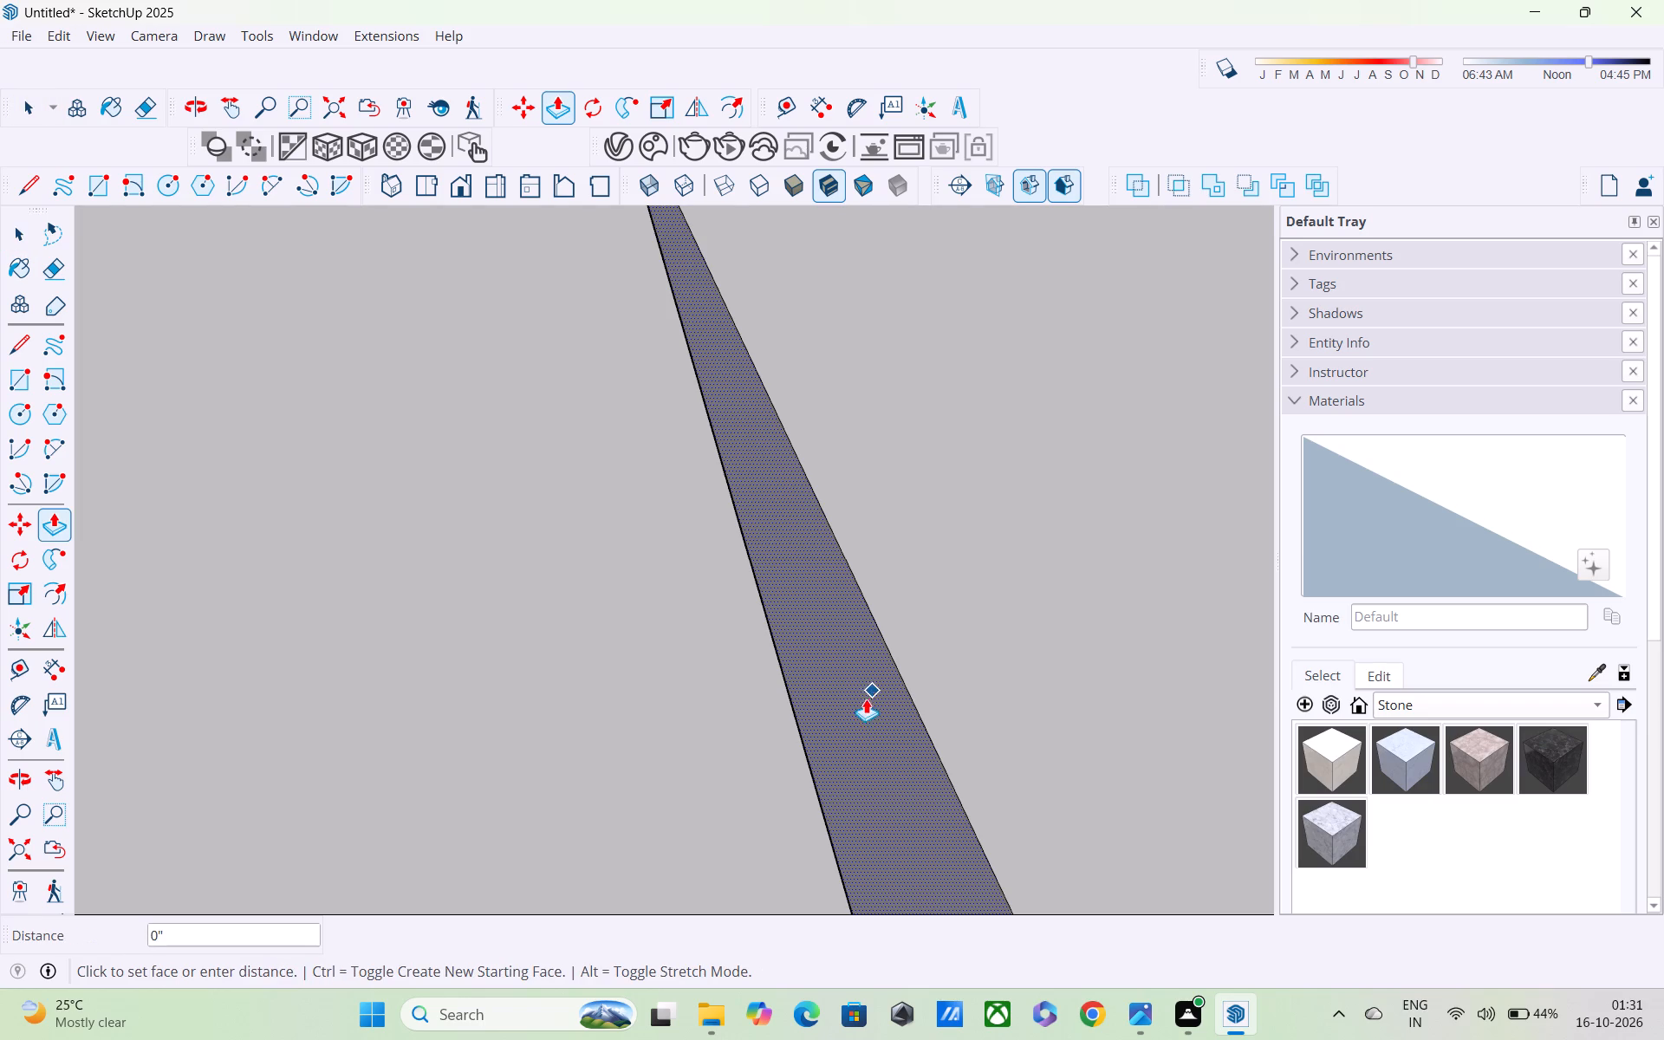
pyautogui.scroll(-20, 834, 716)
pyautogui.scroll(-13, 834, 716)
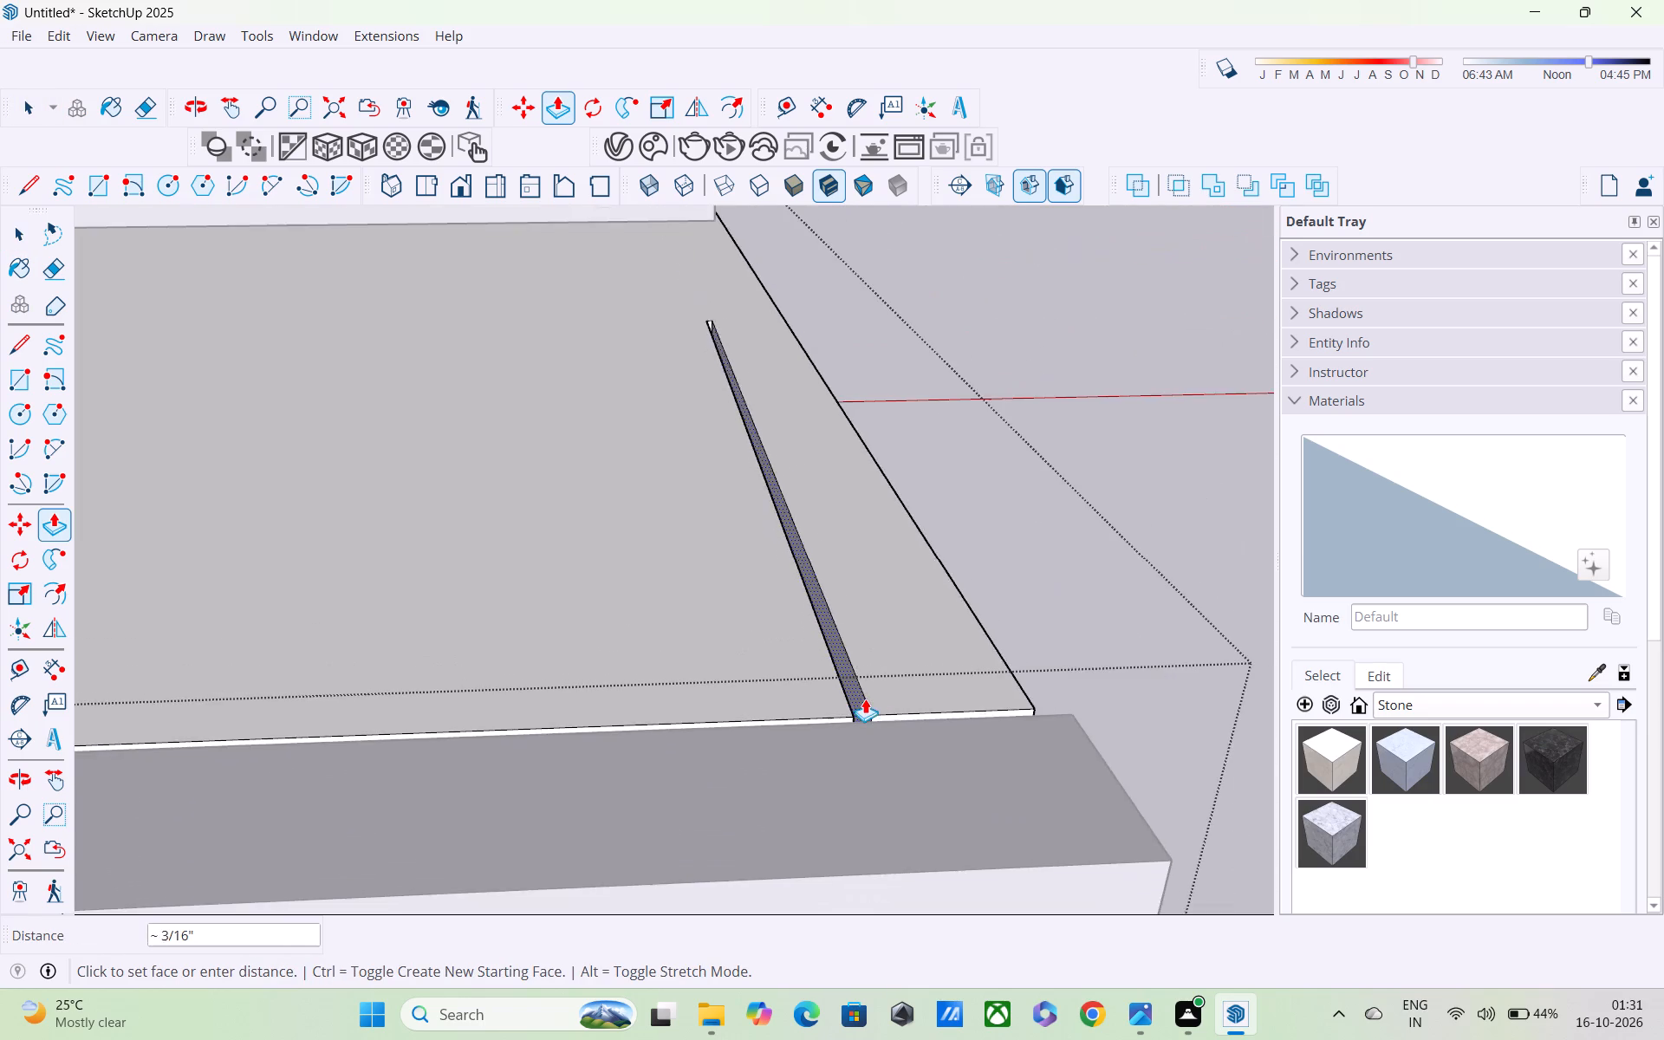
pyautogui.scroll(-3, 965, 651)
pyautogui.scroll(1, 949, 656)
pyautogui.click(818, 675)
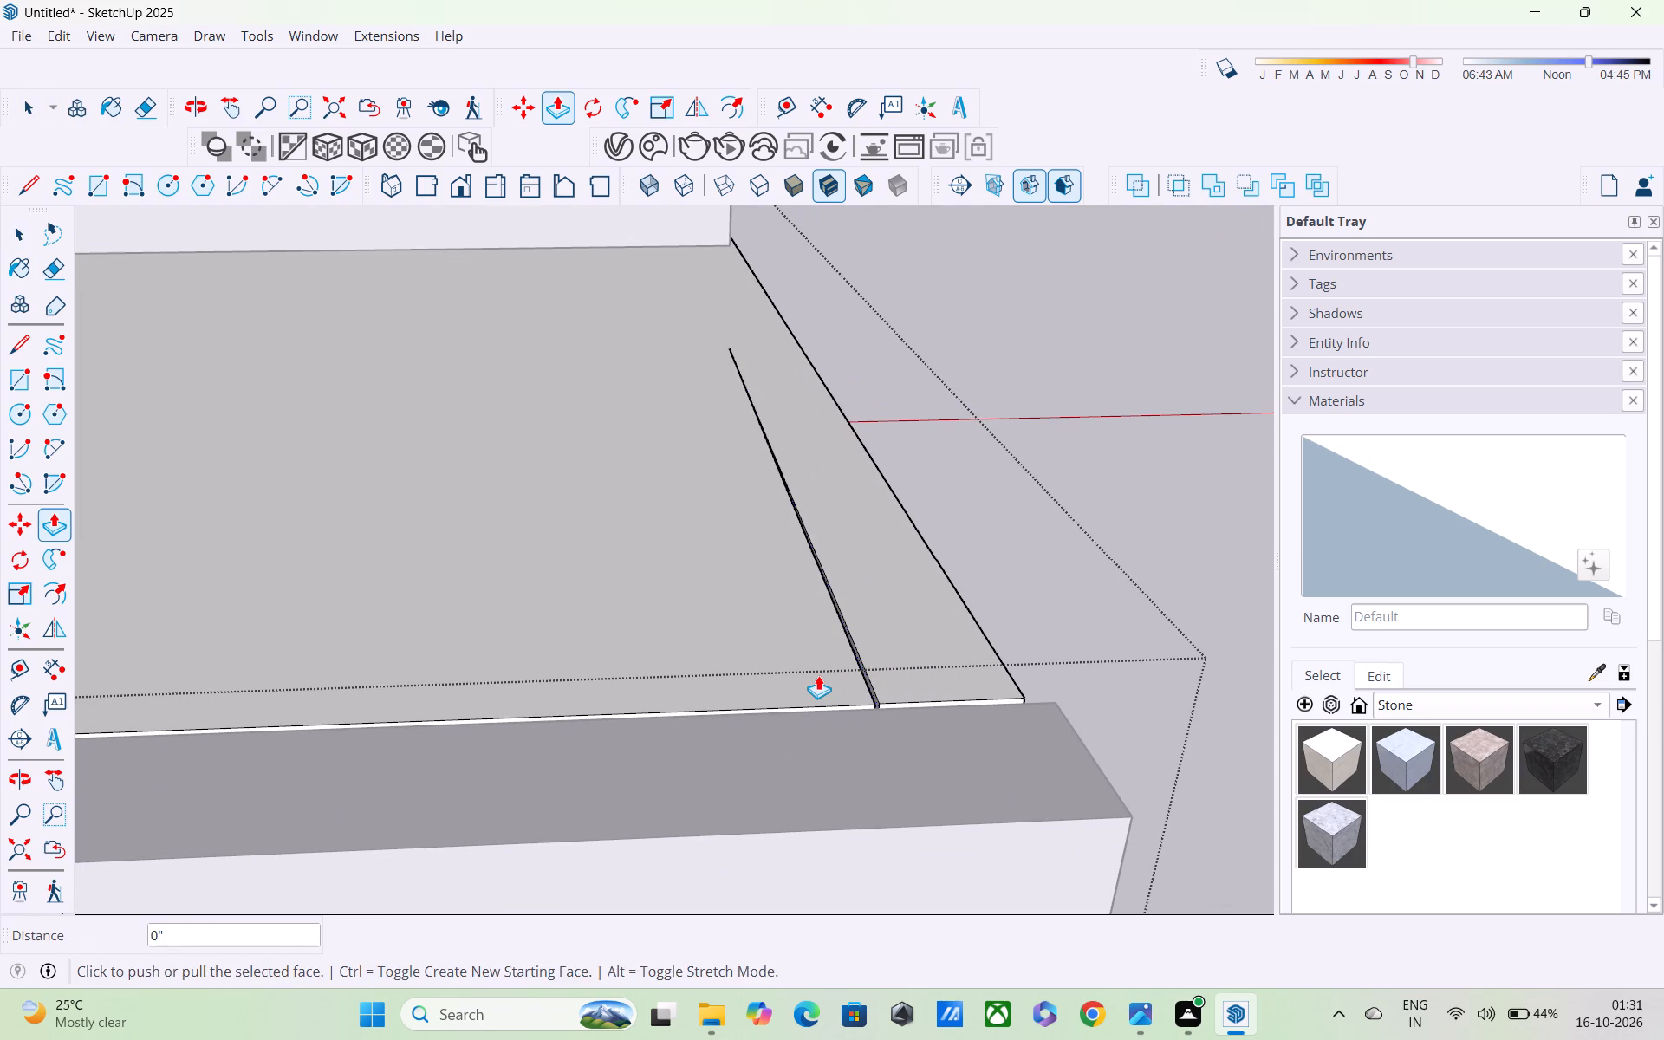
# Push/Pull the slit's inner side face again, near where the slit meets the slab's front edge.
pyautogui.moveTo(820, 676); pyautogui.dragTo(373, 764, button='middle')
pyautogui.scroll(-1, 380, 762)
pyautogui.scroll(5, 444, 747)
pyautogui.scroll(5, 530, 747)
pyautogui.moveTo(651, 760); pyautogui.dragTo(709, 778, button='middle')
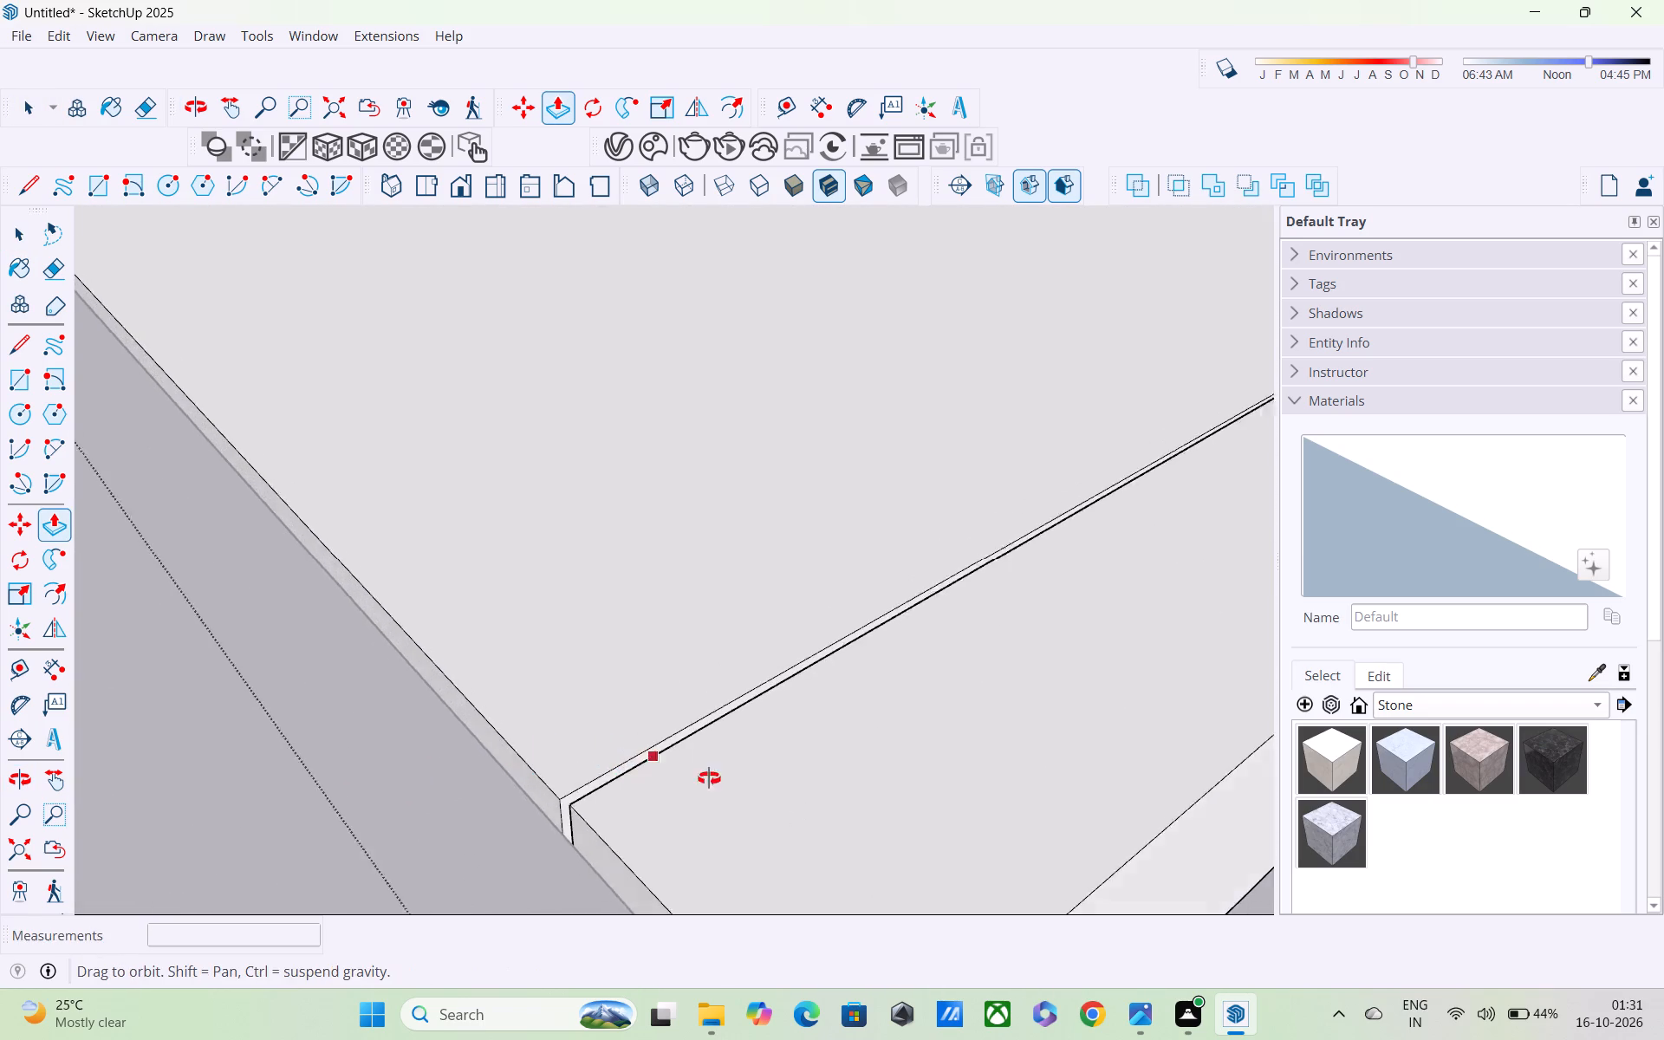
pyautogui.moveTo(709, 778); pyautogui.dragTo(942, 698, button='middle')
pyautogui.scroll(1, 942, 698)
pyautogui.scroll(4, 763, 817)
pyautogui.moveTo(604, 861); pyautogui.dragTo(820, 648, button='middle')
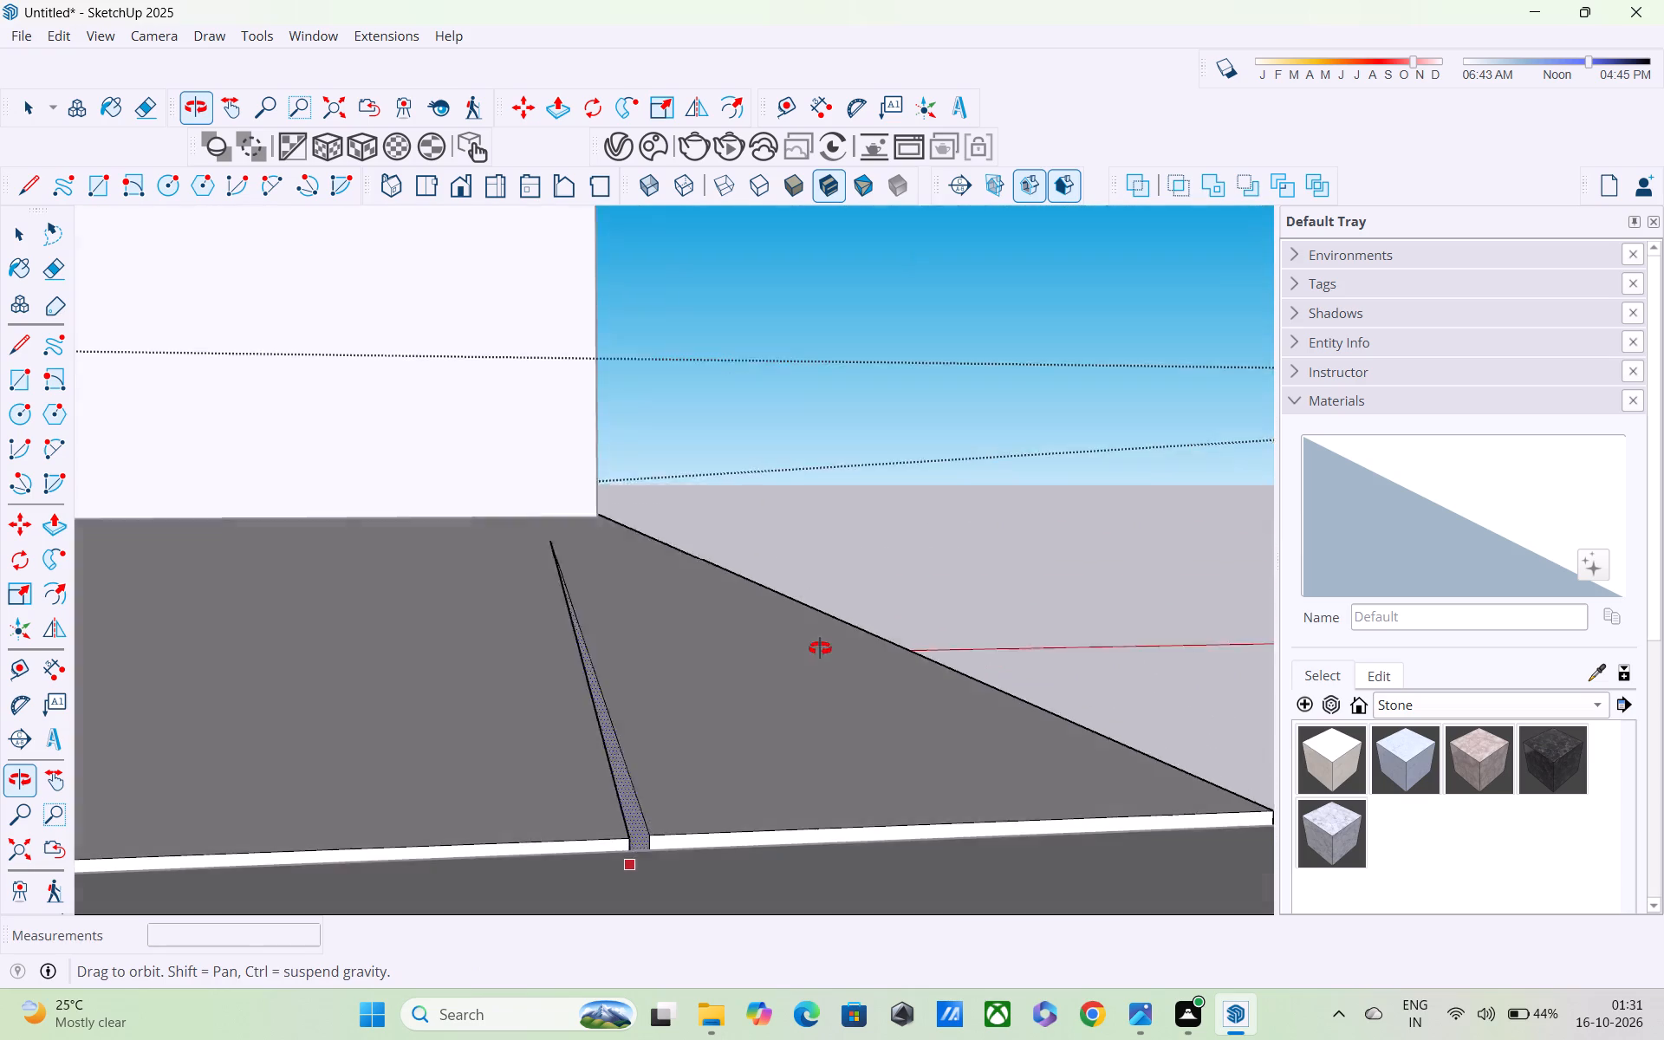
pyautogui.moveTo(820, 648); pyautogui.dragTo(822, 647, button='middle')
pyautogui.scroll(9, 613, 803)
pyautogui.click(646, 824)
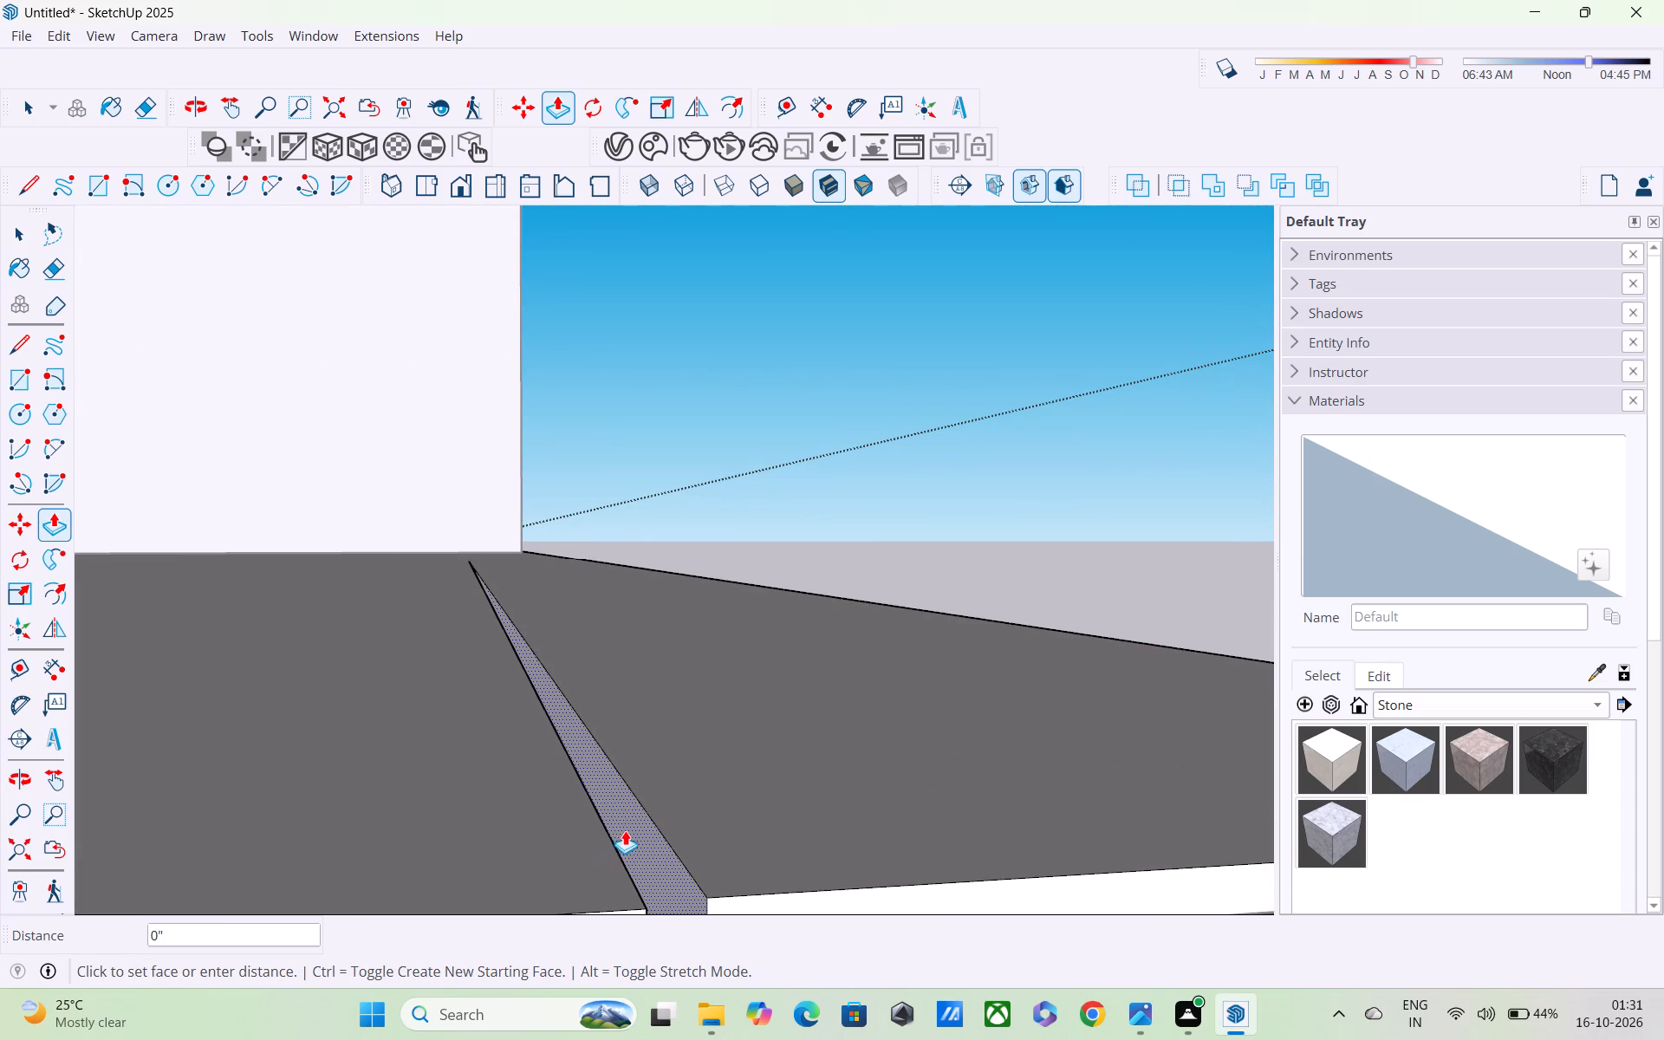
pyautogui.scroll(1, 626, 829)
pyautogui.moveTo(598, 817); pyautogui.dragTo(468, 747, button='middle')
pyautogui.scroll(-1, 468, 747)
pyautogui.scroll(4, 534, 805)
pyautogui.moveTo(570, 811); pyautogui.dragTo(656, 861, button='middle')
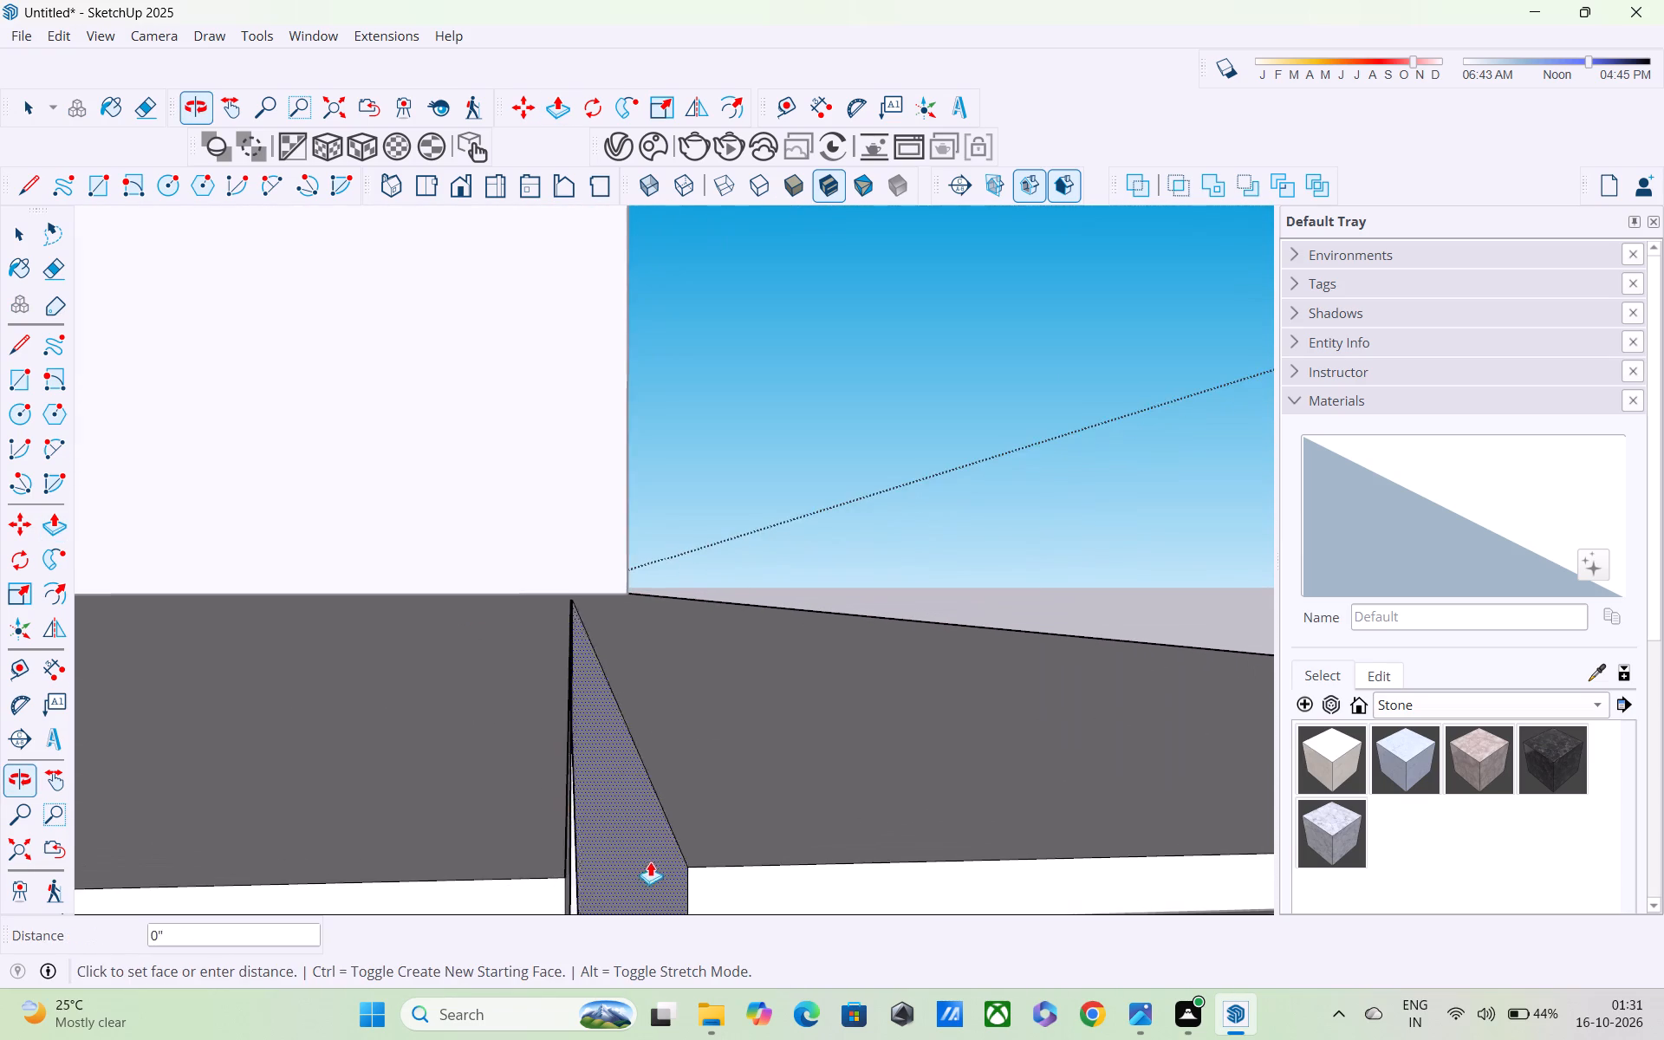
pyautogui.scroll(5, 645, 855)
pyautogui.click(536, 843)
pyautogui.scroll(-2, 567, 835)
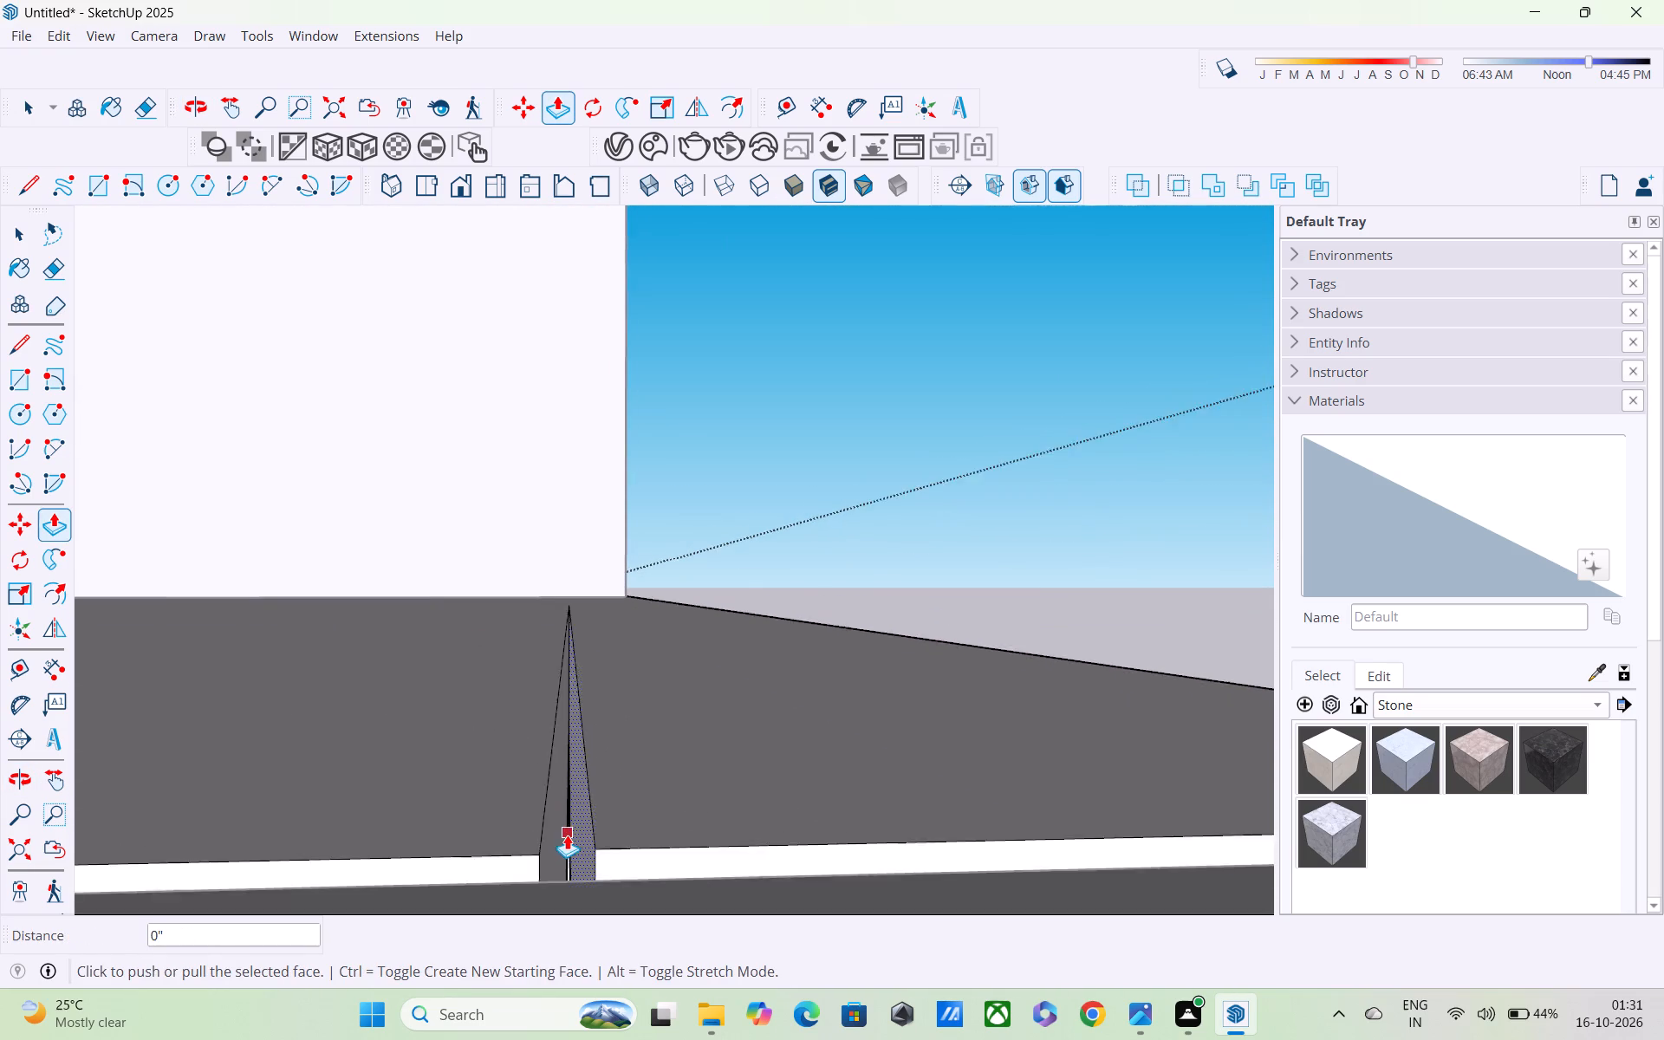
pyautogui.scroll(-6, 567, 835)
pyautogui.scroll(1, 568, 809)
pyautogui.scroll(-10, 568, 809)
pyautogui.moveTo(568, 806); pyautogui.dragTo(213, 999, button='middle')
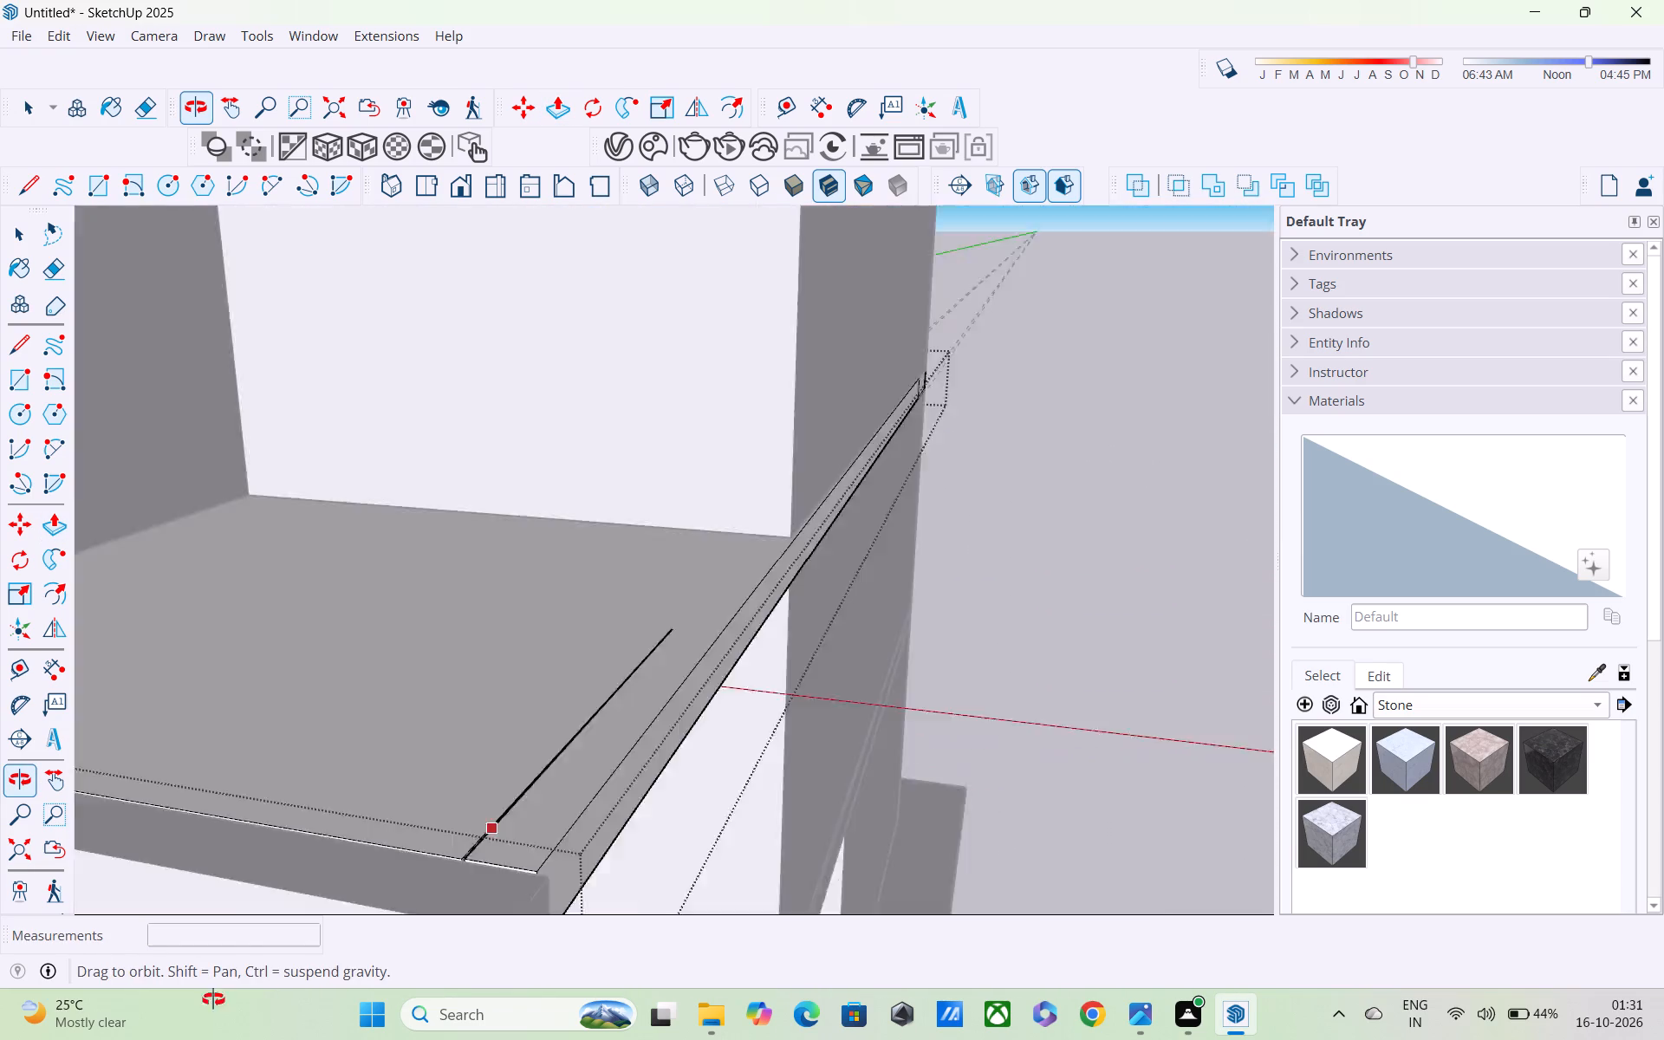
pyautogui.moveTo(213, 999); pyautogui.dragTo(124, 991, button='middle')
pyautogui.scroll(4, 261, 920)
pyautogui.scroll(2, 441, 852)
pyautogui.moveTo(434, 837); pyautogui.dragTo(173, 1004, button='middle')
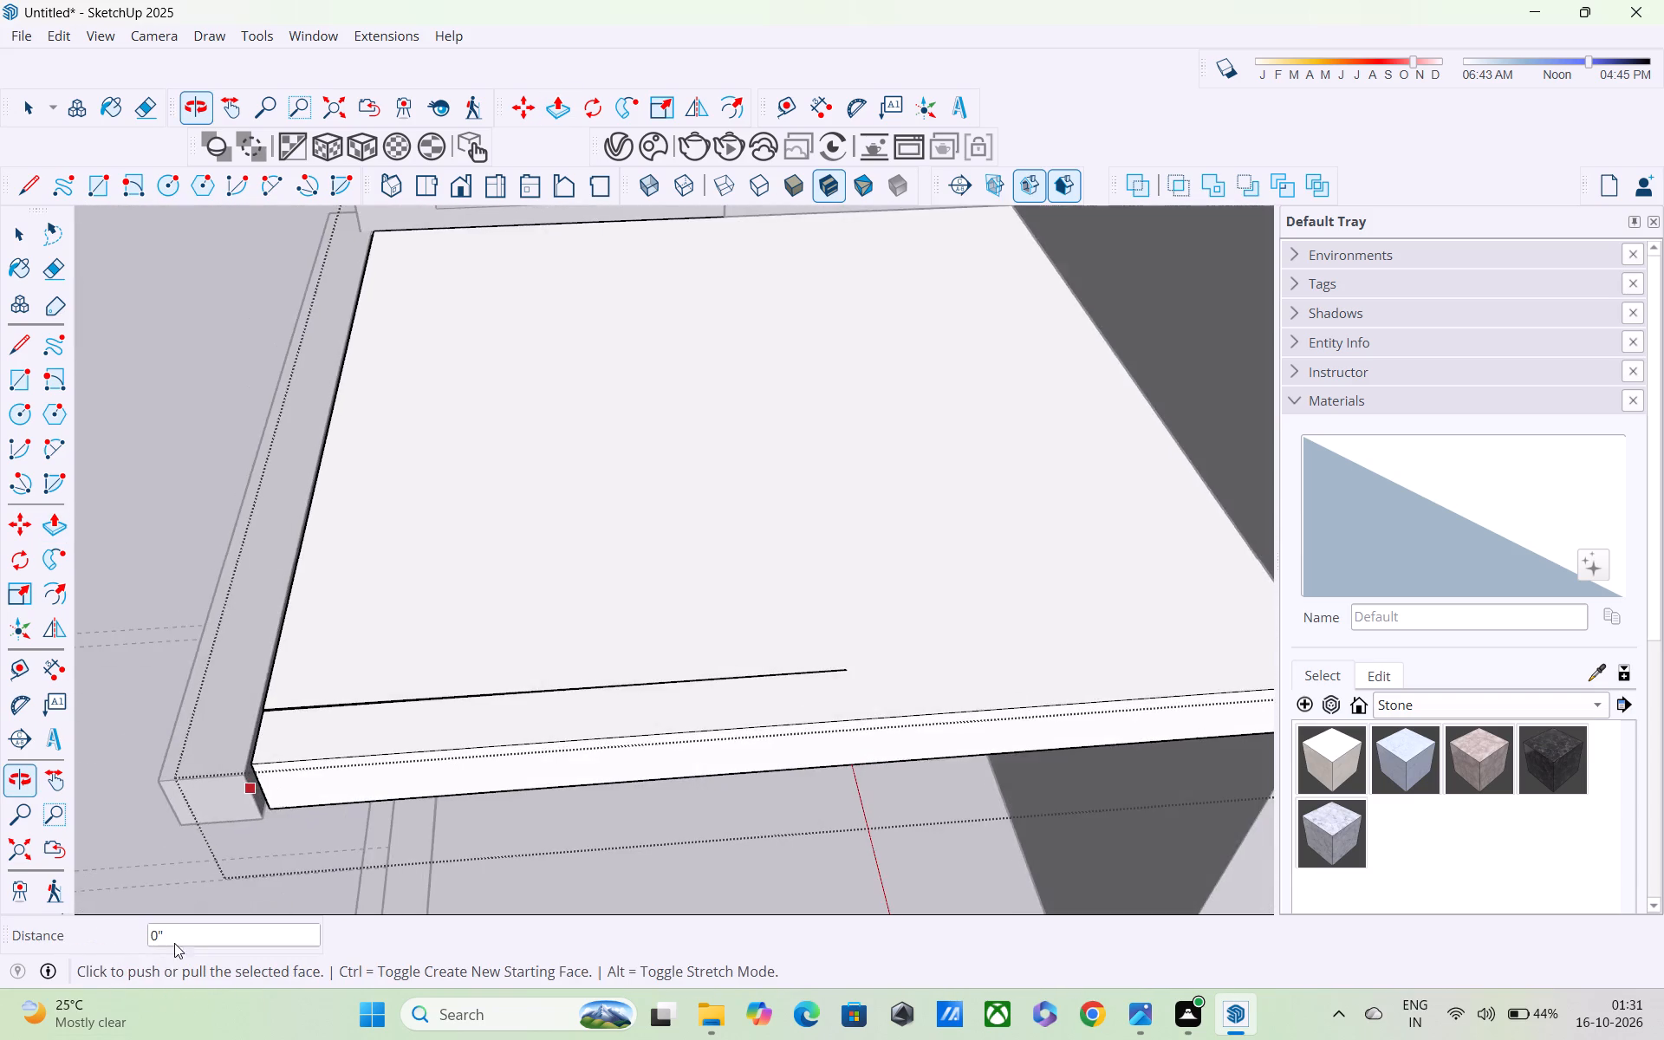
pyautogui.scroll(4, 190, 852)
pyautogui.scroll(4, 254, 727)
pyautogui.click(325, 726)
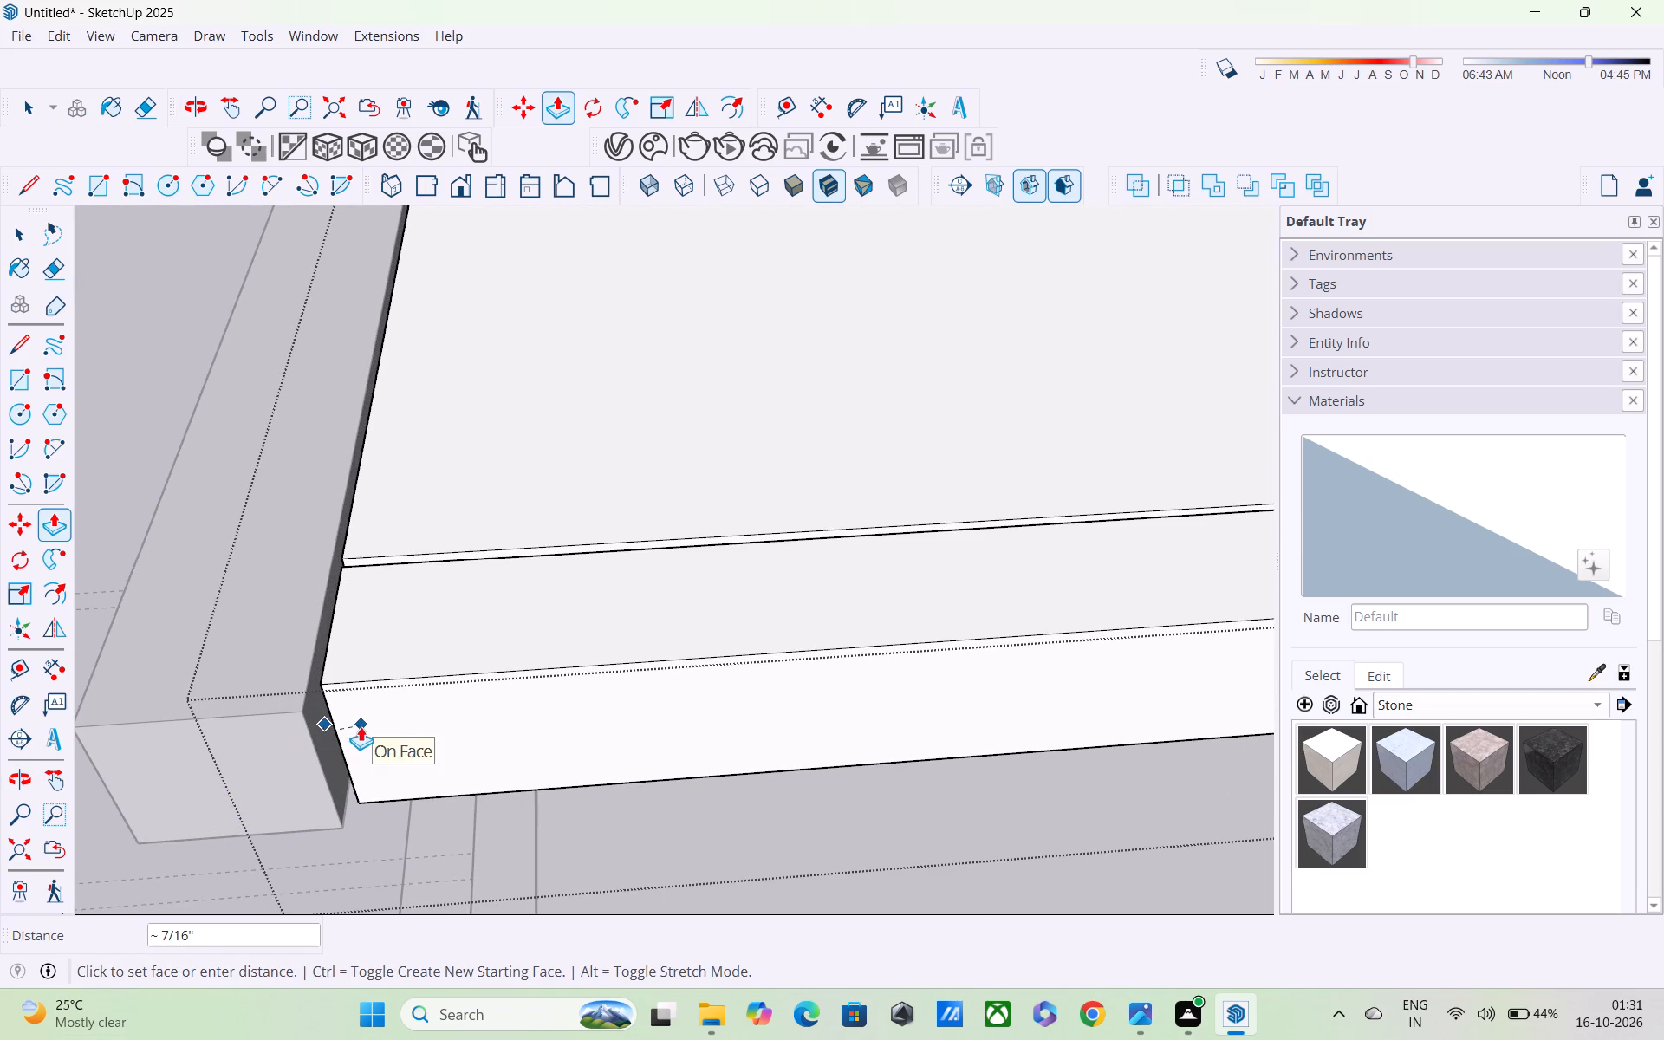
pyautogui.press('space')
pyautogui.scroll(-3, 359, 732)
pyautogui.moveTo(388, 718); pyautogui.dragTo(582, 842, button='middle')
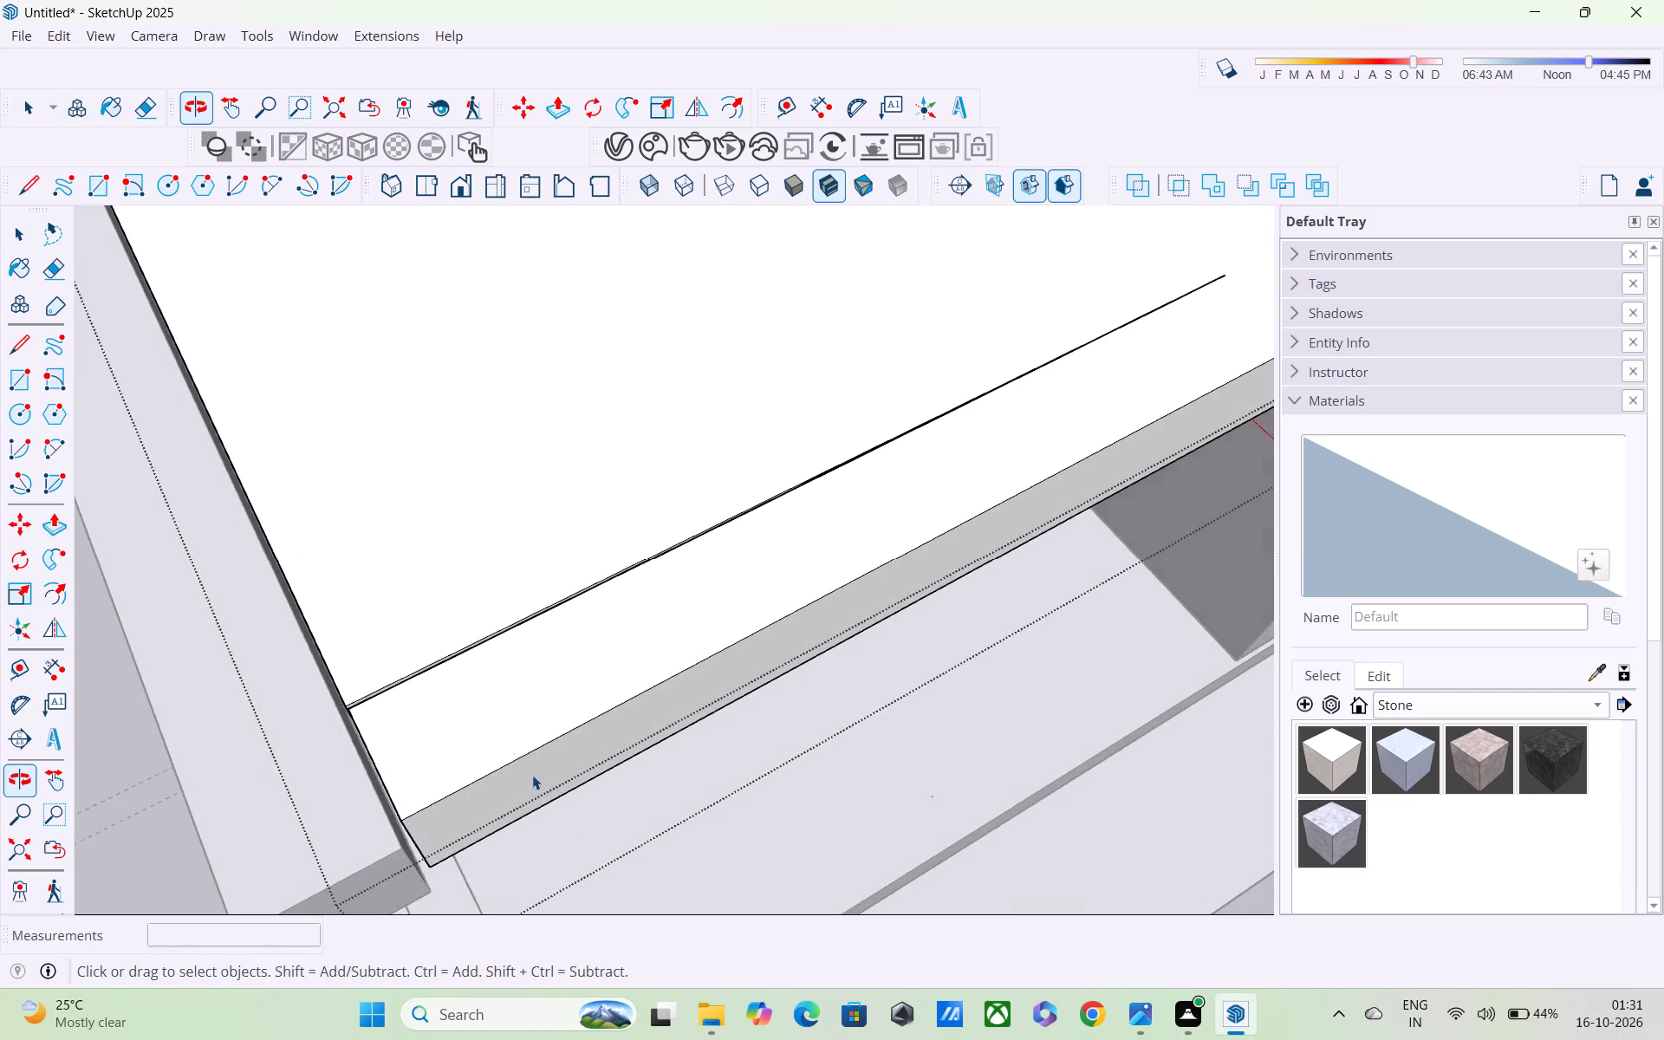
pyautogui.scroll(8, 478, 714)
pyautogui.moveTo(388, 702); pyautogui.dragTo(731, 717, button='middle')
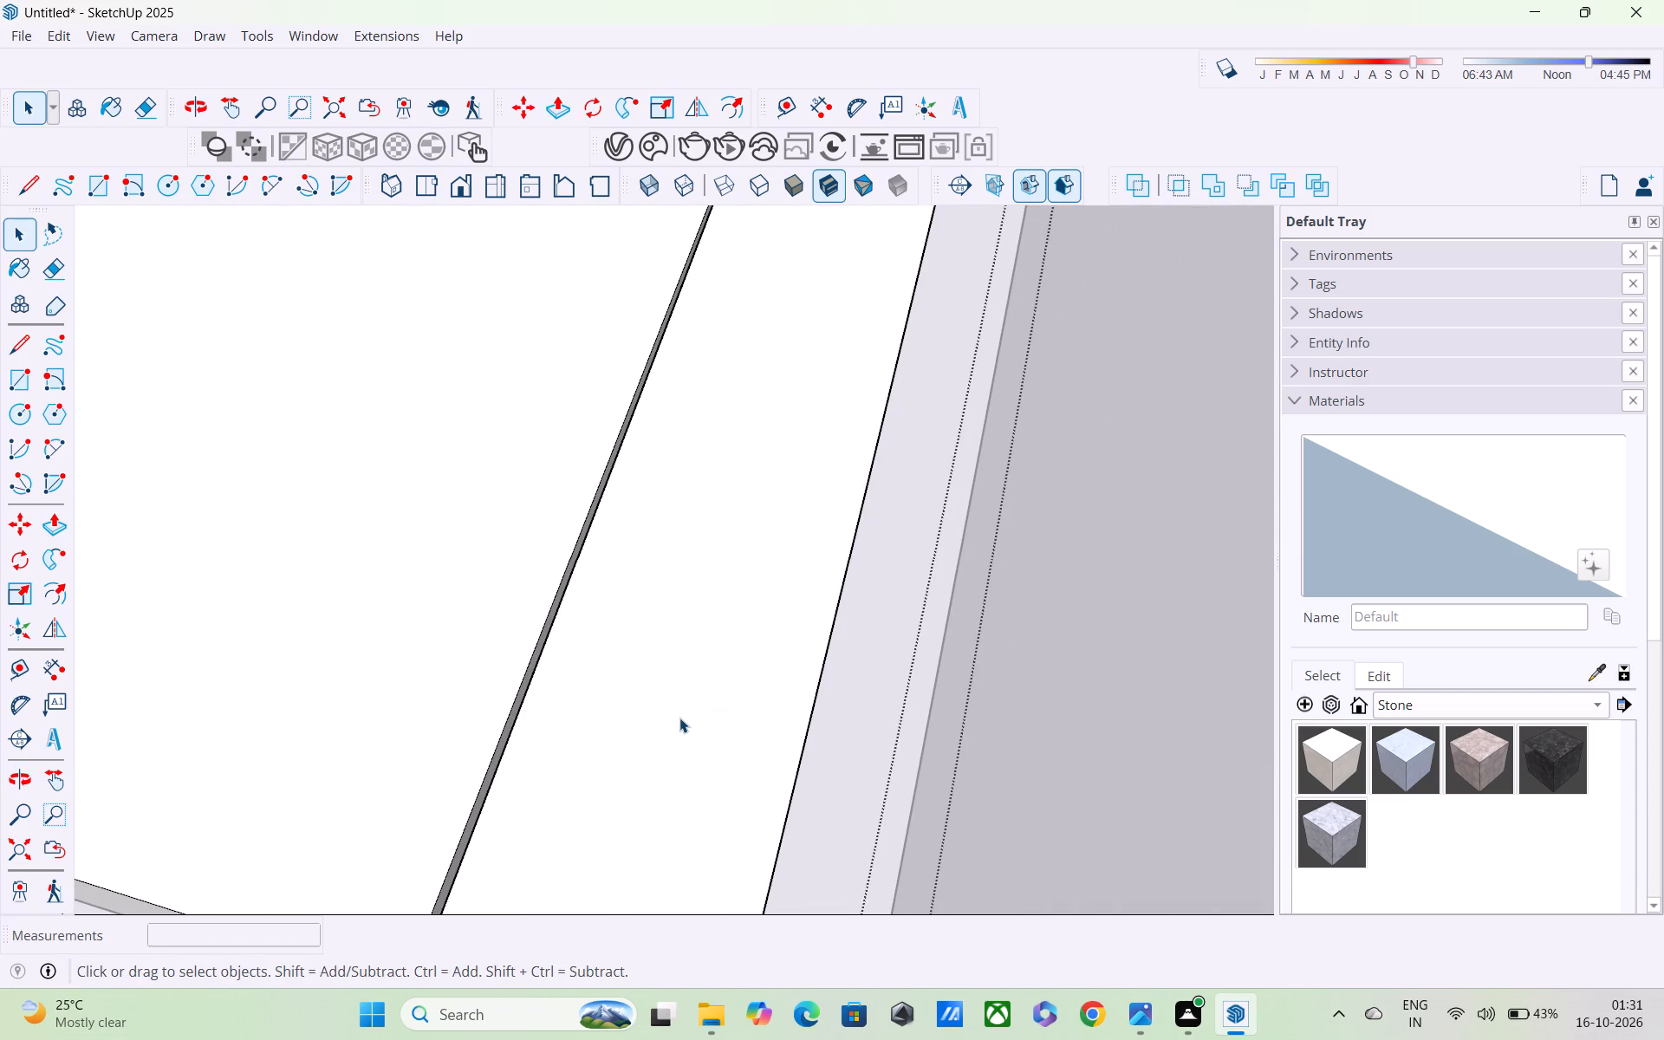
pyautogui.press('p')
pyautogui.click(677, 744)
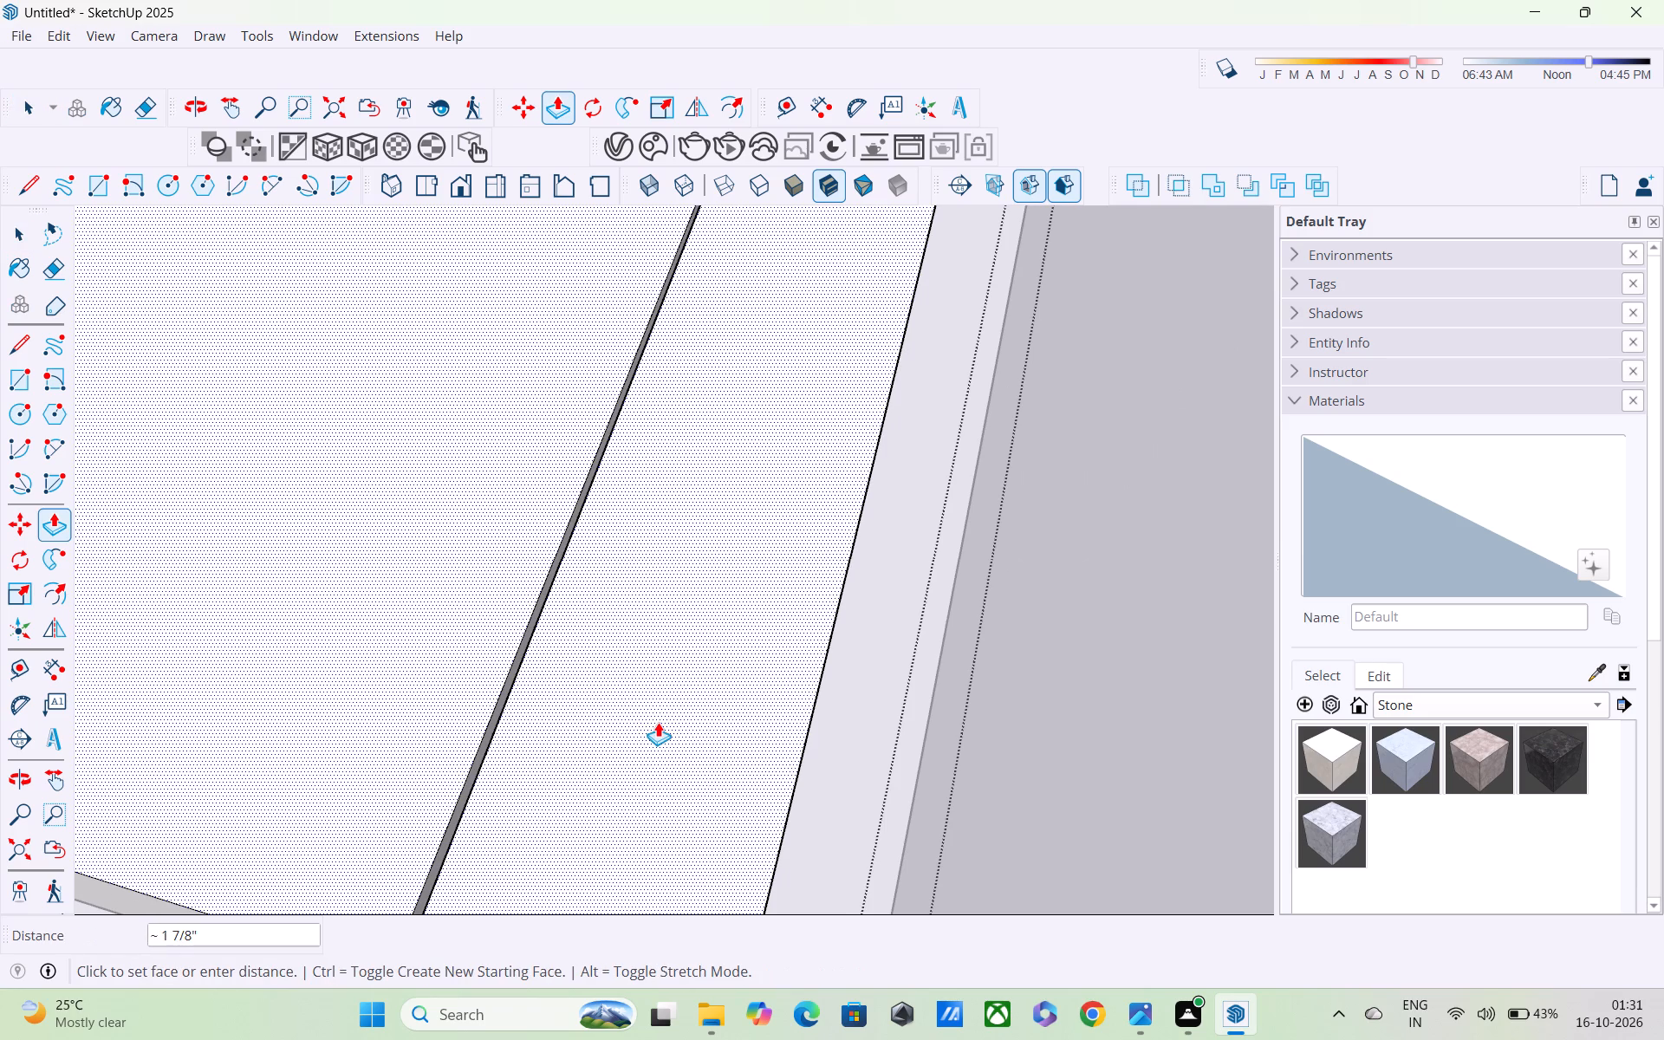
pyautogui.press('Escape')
# Leave the slab's geometry, open the adjoining beam's group for editing, and try to Push/Pull its inner side face towards the slab.
pyautogui.moveTo(658, 721); pyautogui.dragTo(772, 519, button='middle')
pyautogui.scroll(-5, 773, 617)
pyautogui.moveTo(744, 715); pyautogui.dragTo(726, 527, button='middle')
pyautogui.scroll(-4, 747, 739)
pyautogui.scroll(1, 705, 640)
pyautogui.scroll(-5, 708, 675)
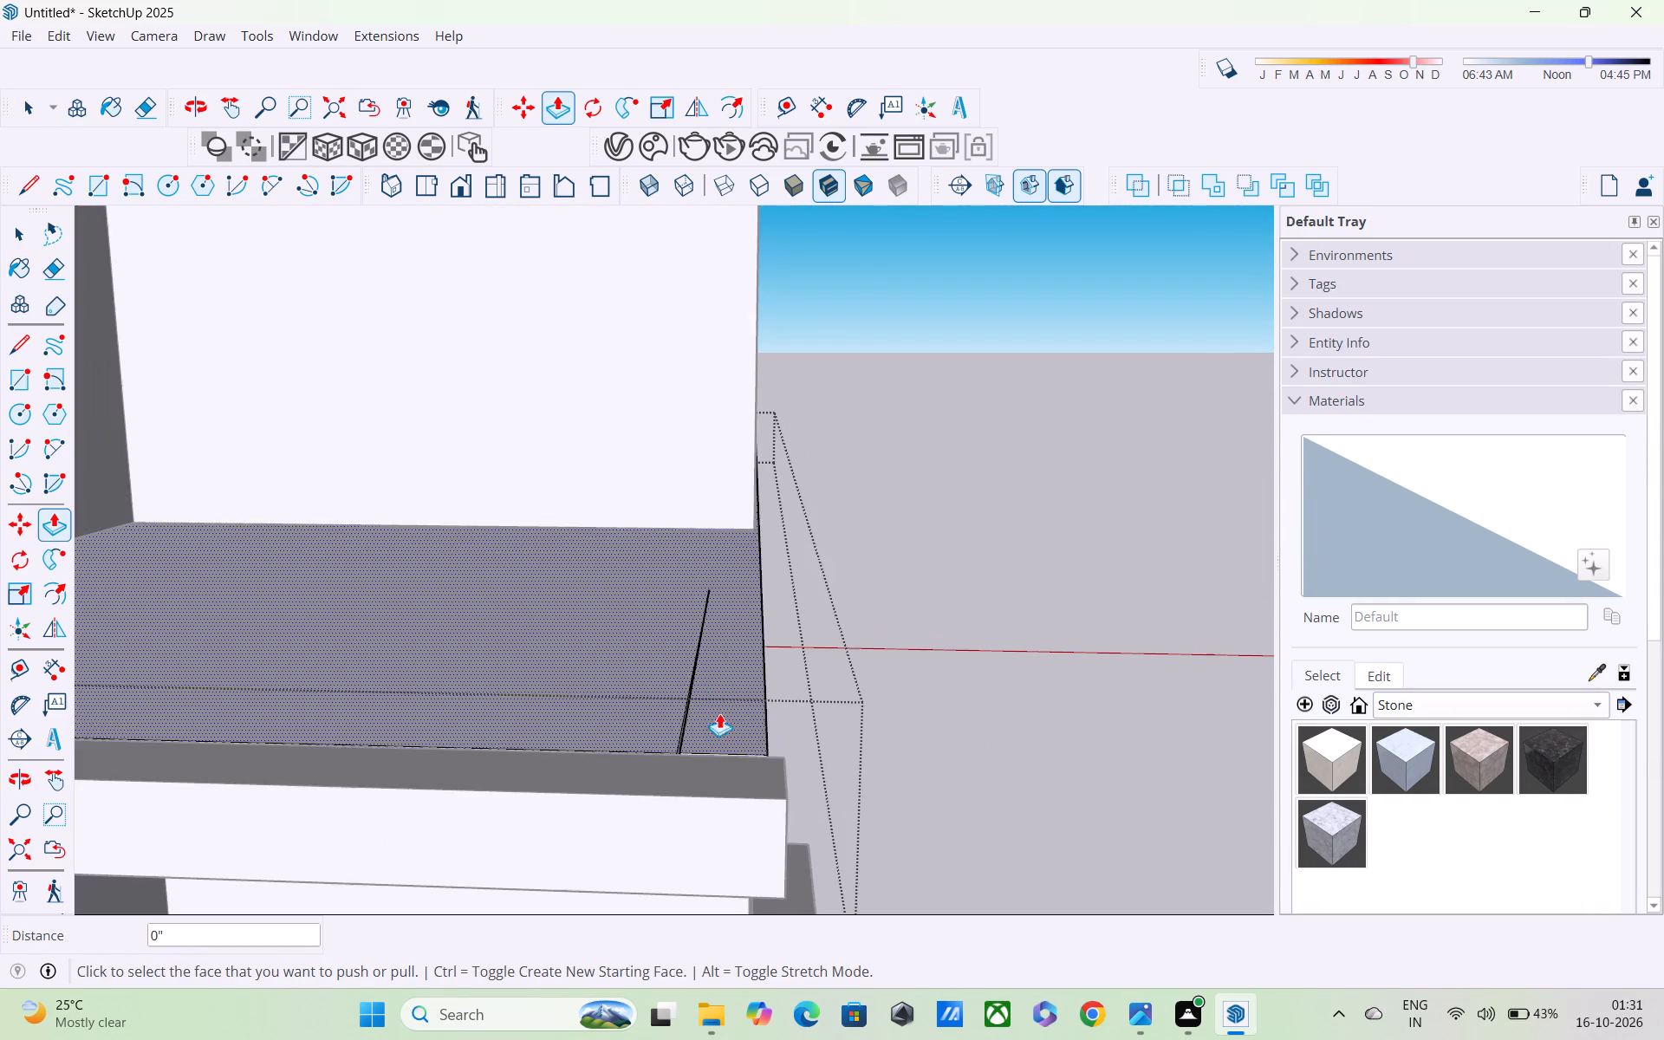
pyautogui.moveTo(753, 794); pyautogui.dragTo(346, 870, button='middle')
pyautogui.scroll(5, 370, 815)
pyautogui.moveTo(488, 813); pyautogui.dragTo(203, 823, button='middle')
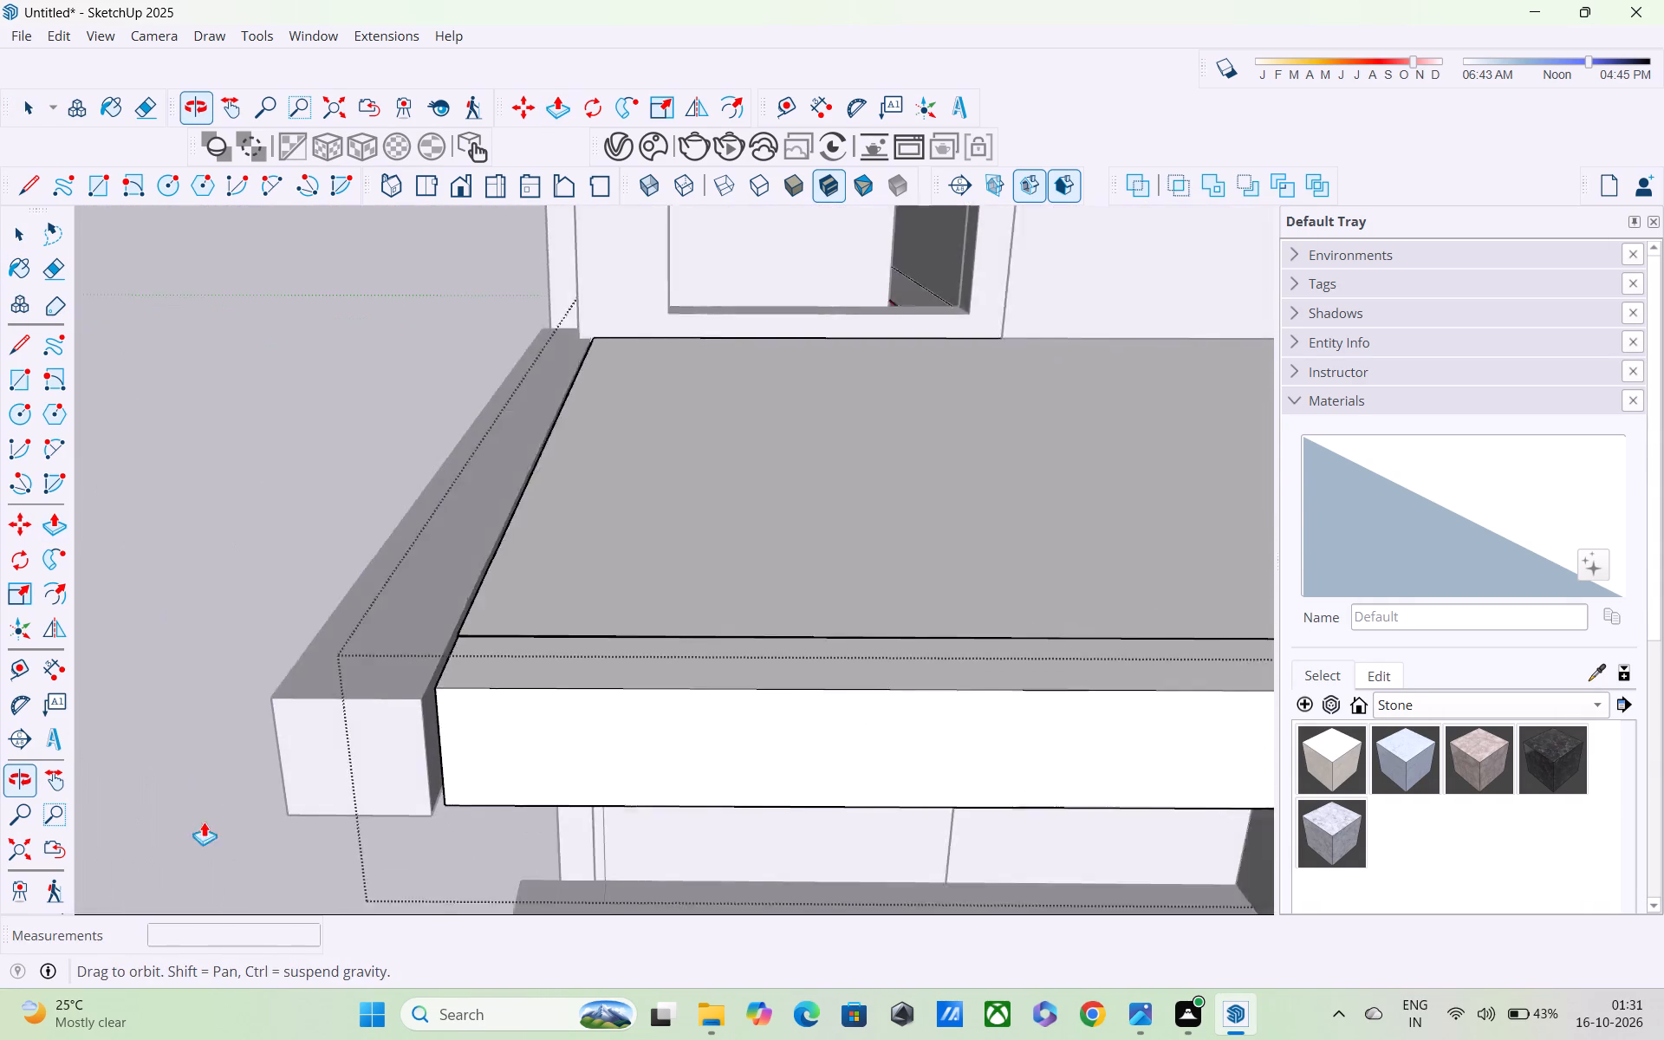
pyautogui.scroll(6, 446, 686)
pyautogui.press('space')
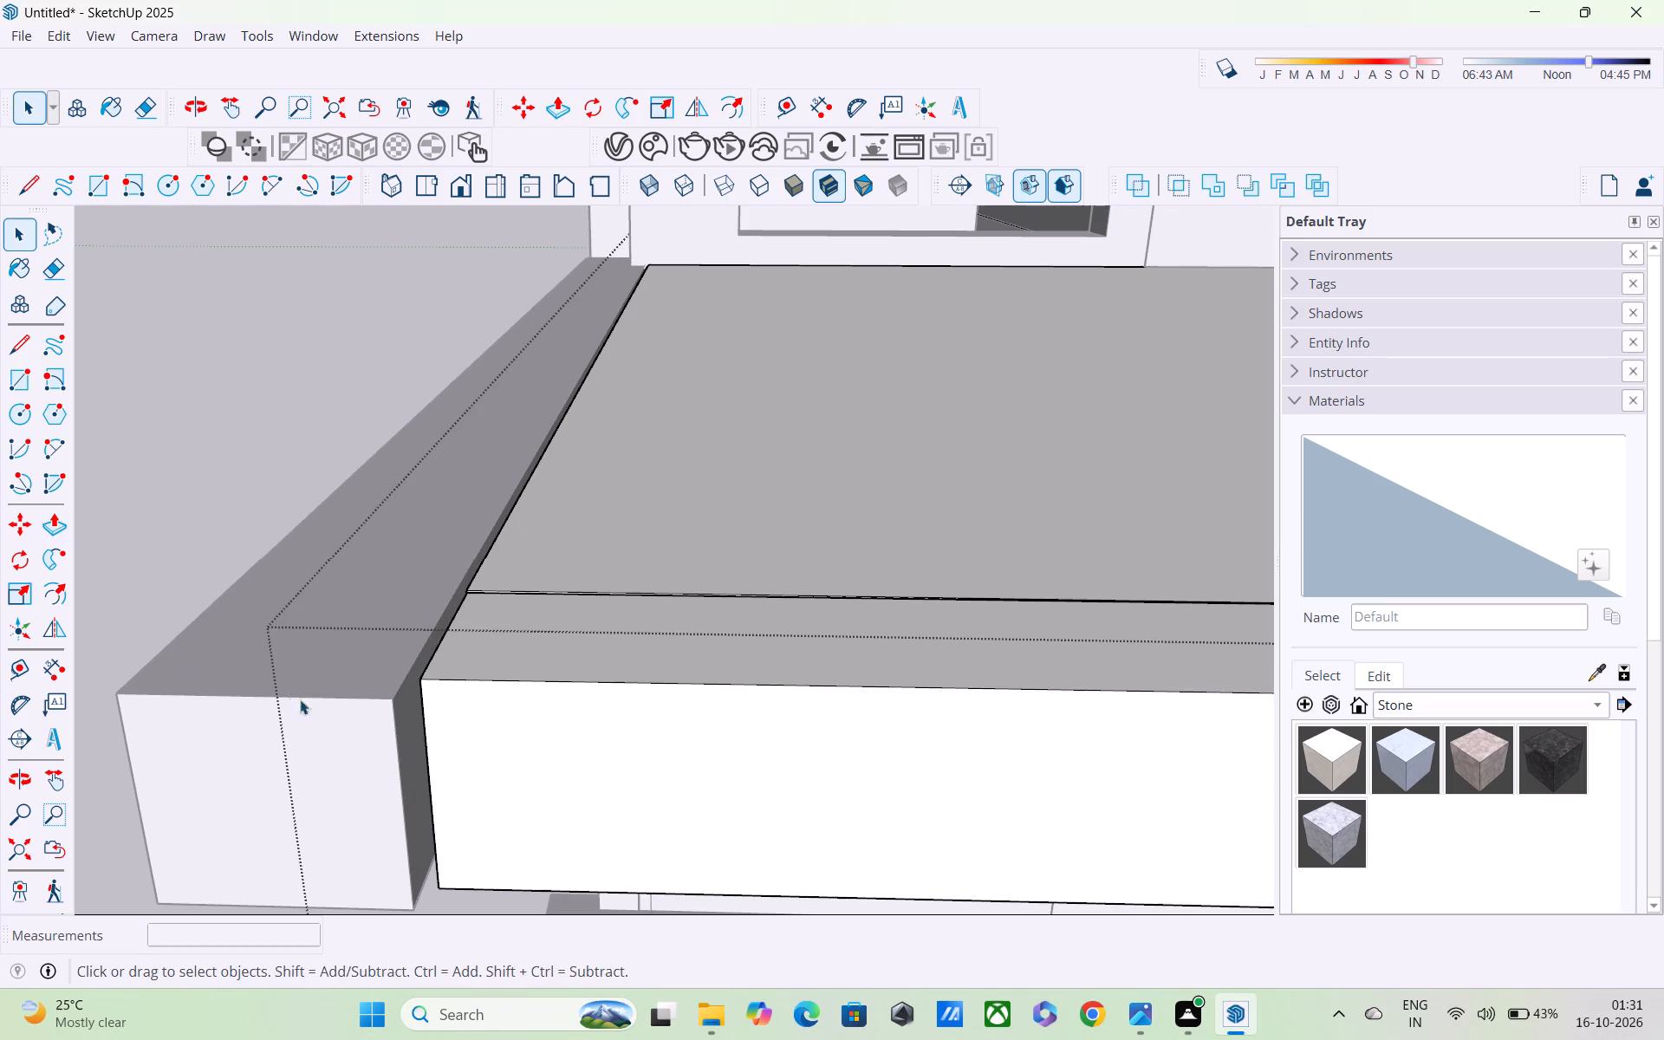
pyautogui.moveTo(151, 543); pyautogui.dragTo(158, 562)
pyautogui.click(402, 757)
pyautogui.click(375, 764)
pyautogui.click(363, 764)
pyautogui.click(215, 602)
pyautogui.doubleClick(343, 782)
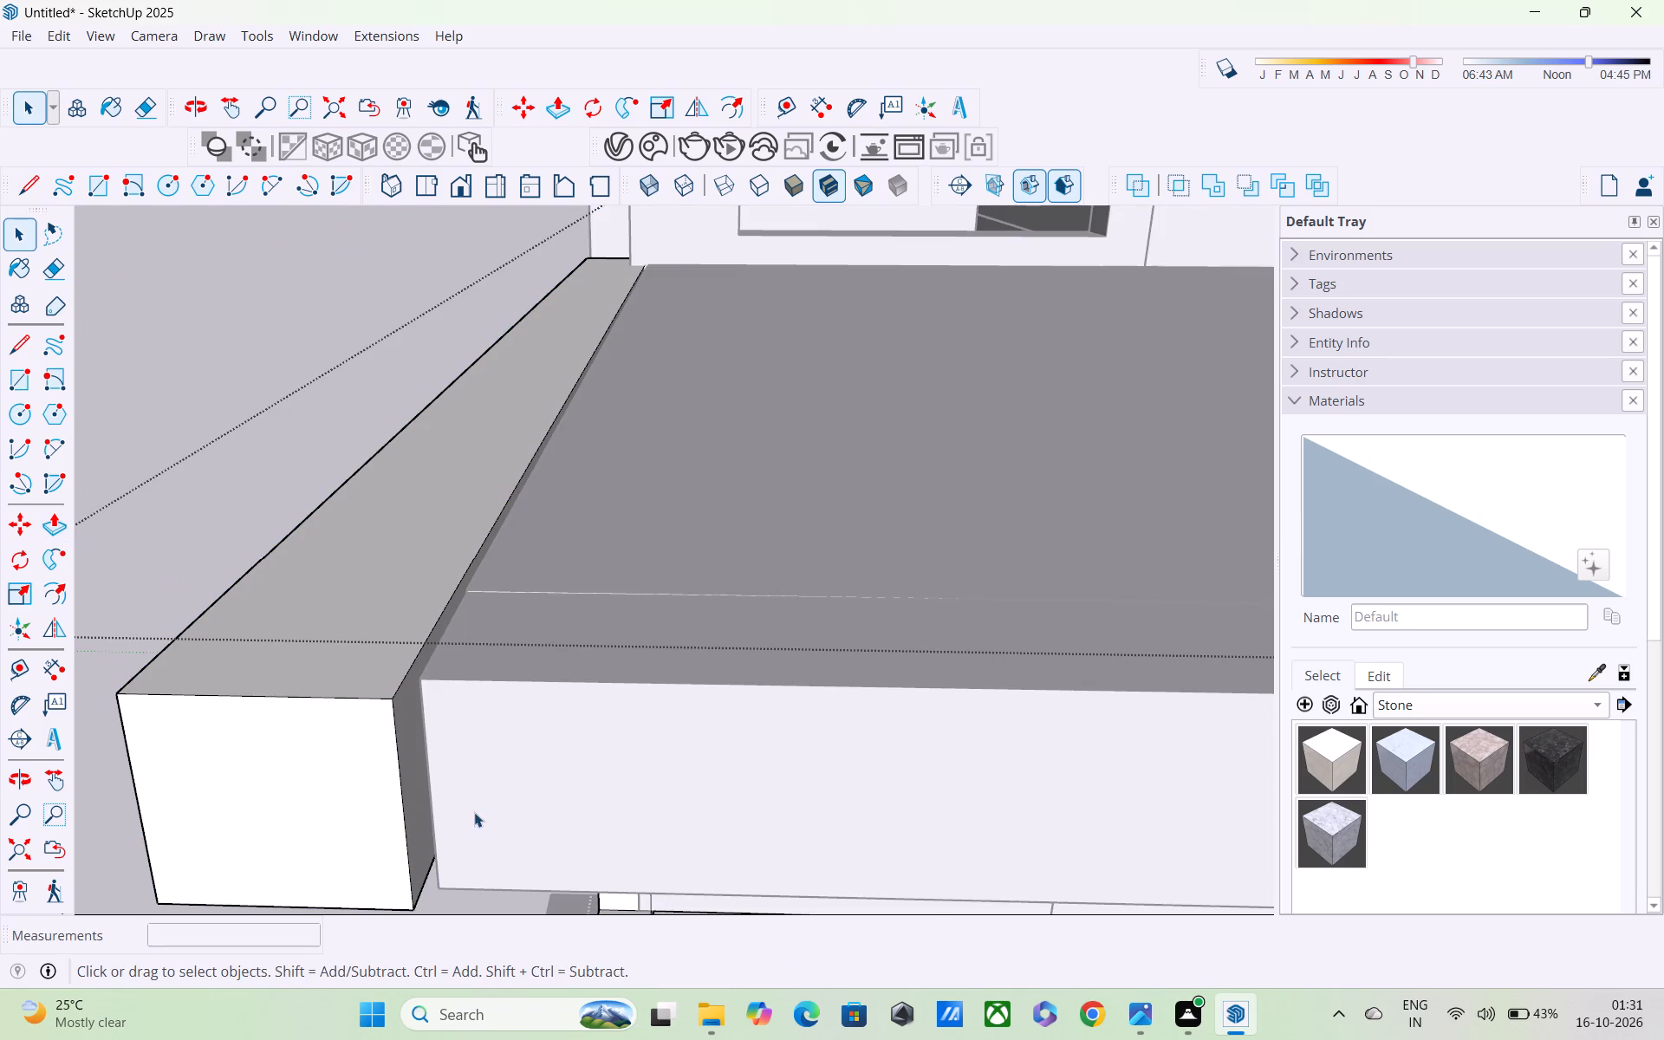
pyautogui.press('p')
pyautogui.click(412, 777)
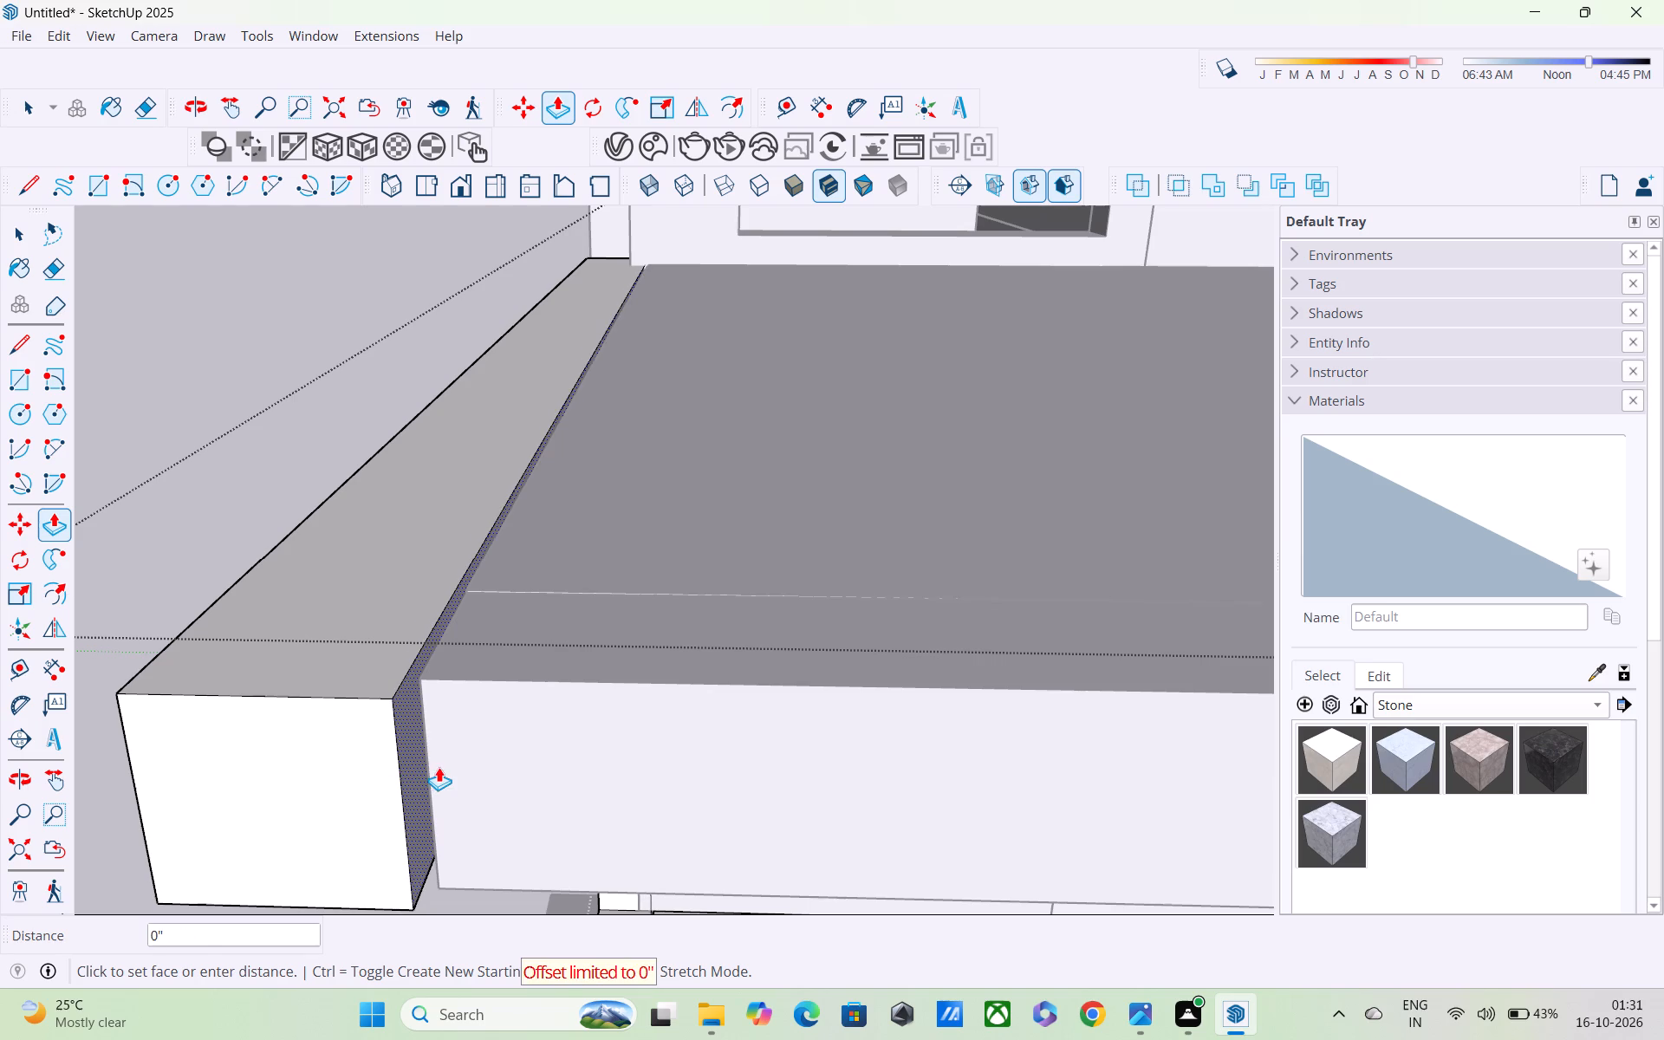
pyautogui.click(439, 767)
# Examine how the beam's inner edge meets the slab, around the slab's corner and the slit.
pyautogui.scroll(-1, 456, 772)
pyautogui.moveTo(524, 798); pyautogui.dragTo(890, 822, button='middle')
pyautogui.scroll(-4, 599, 808)
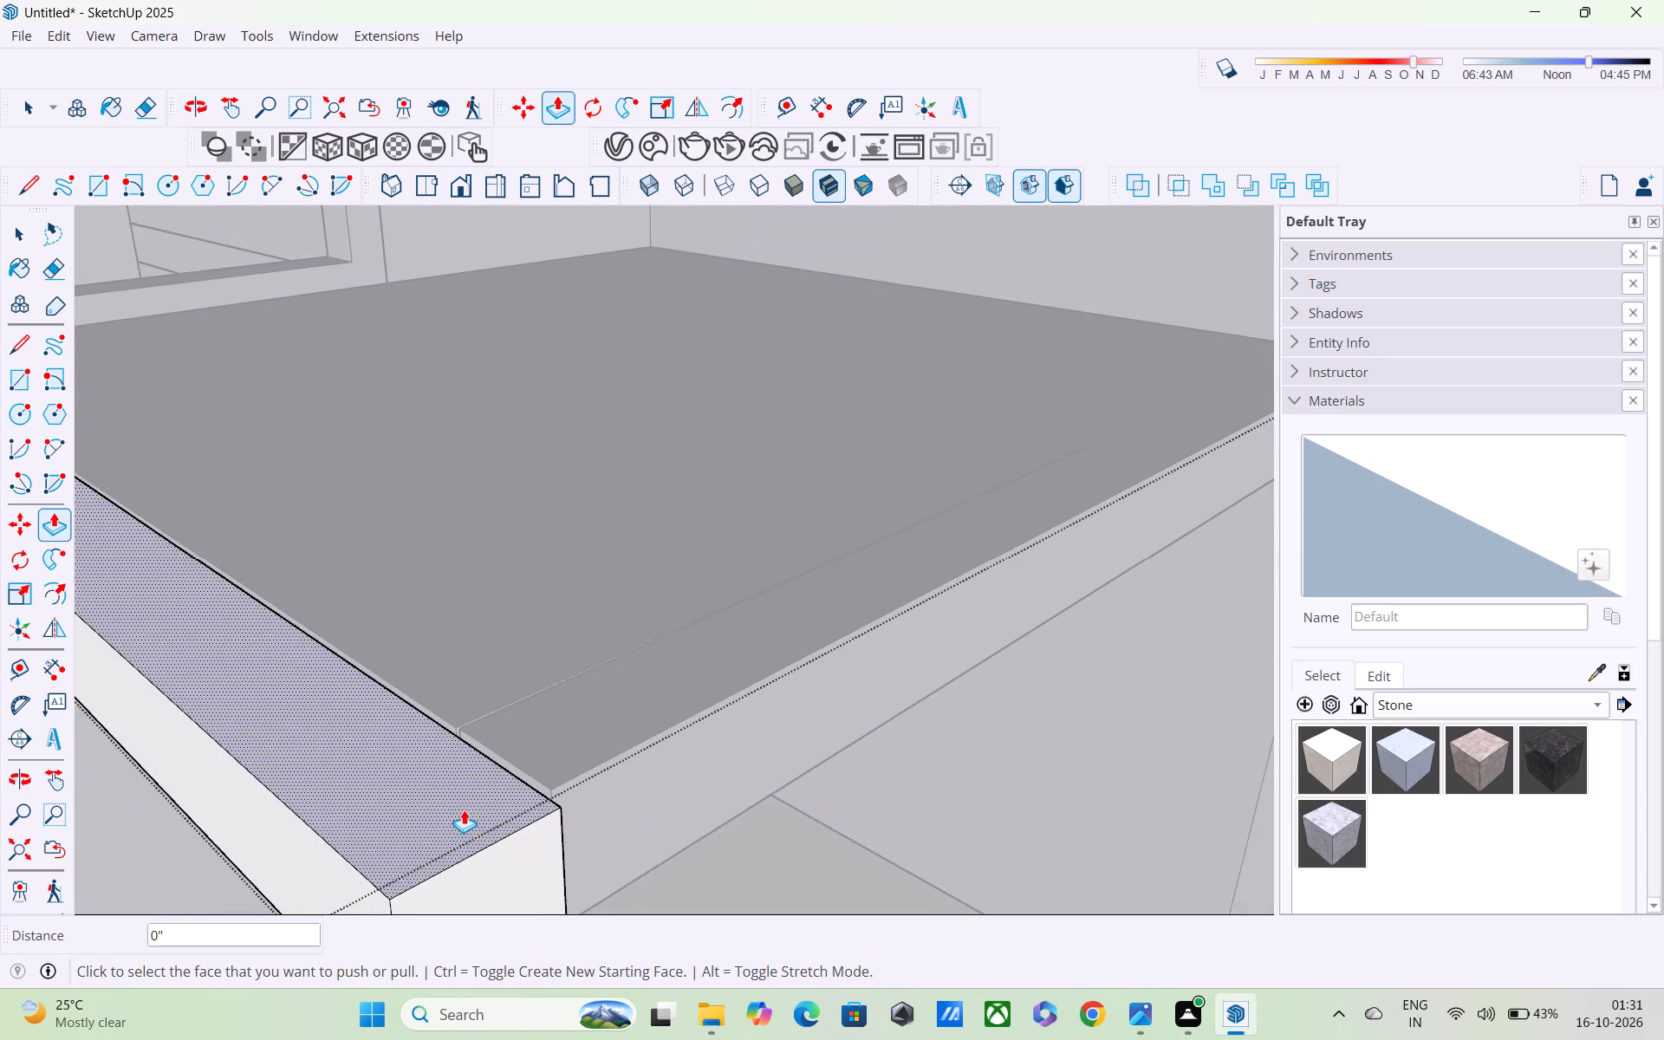
pyautogui.scroll(-8, 464, 810)
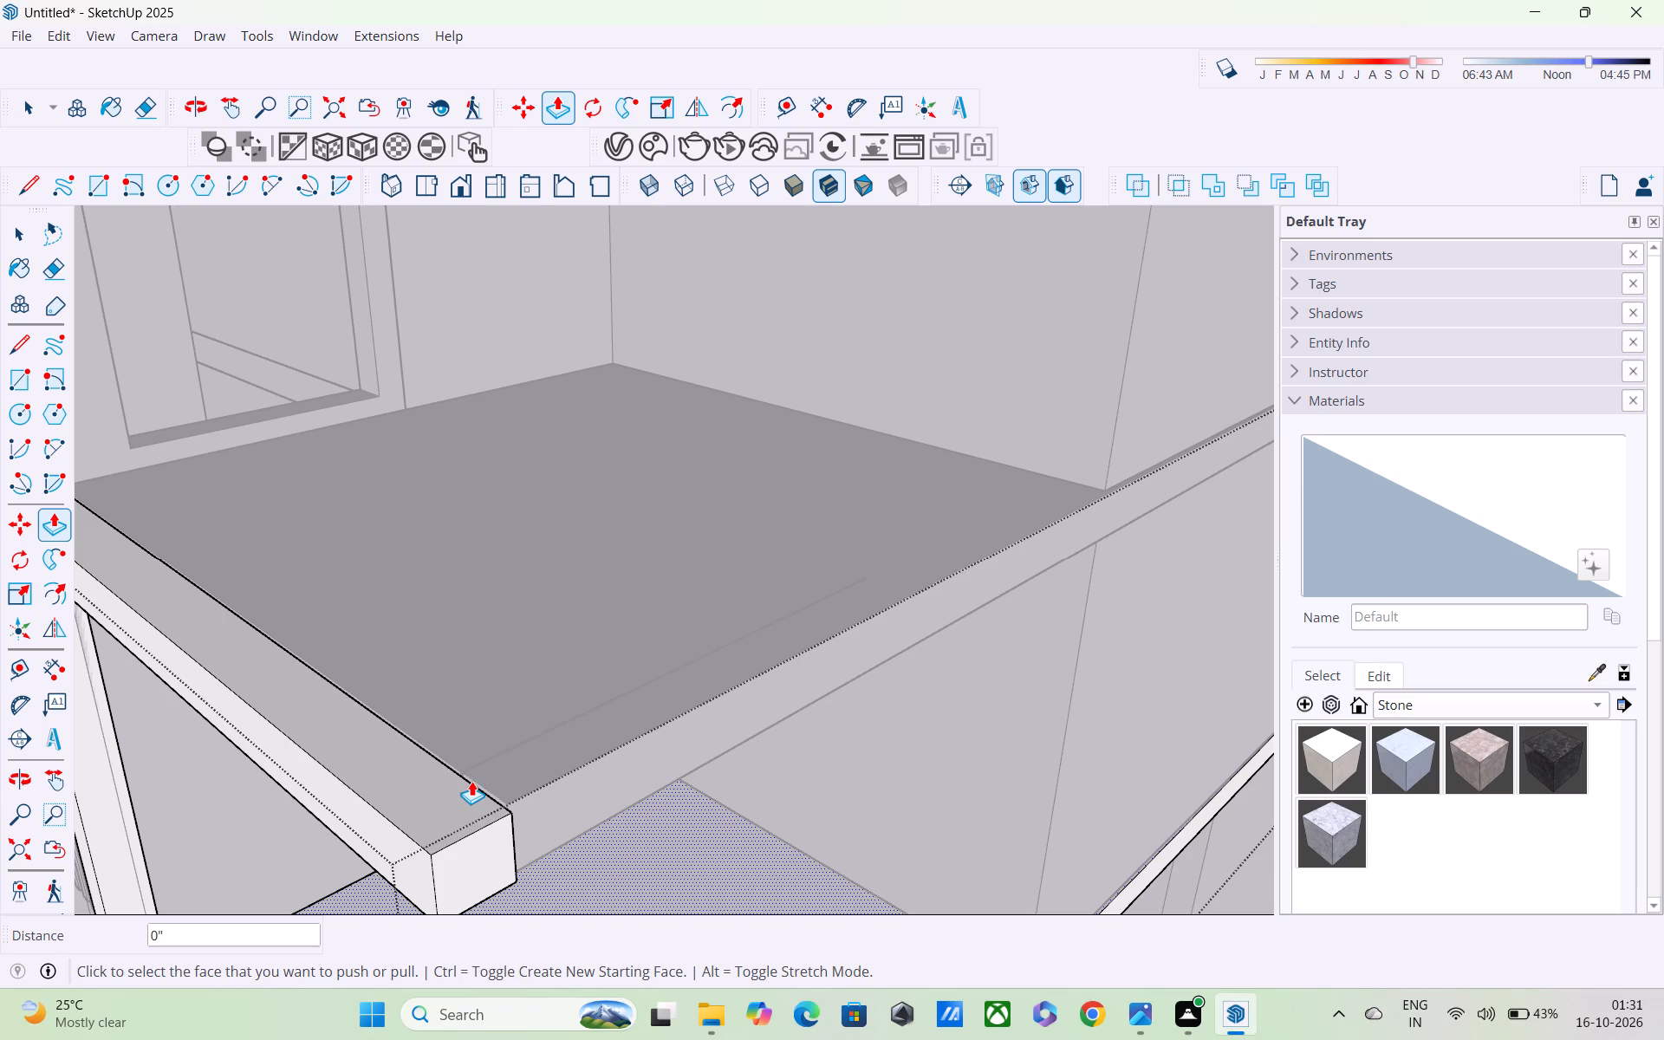
pyautogui.scroll(-3, 471, 781)
pyautogui.moveTo(480, 780); pyautogui.dragTo(659, 747, button='middle')
pyautogui.scroll(1, 492, 786)
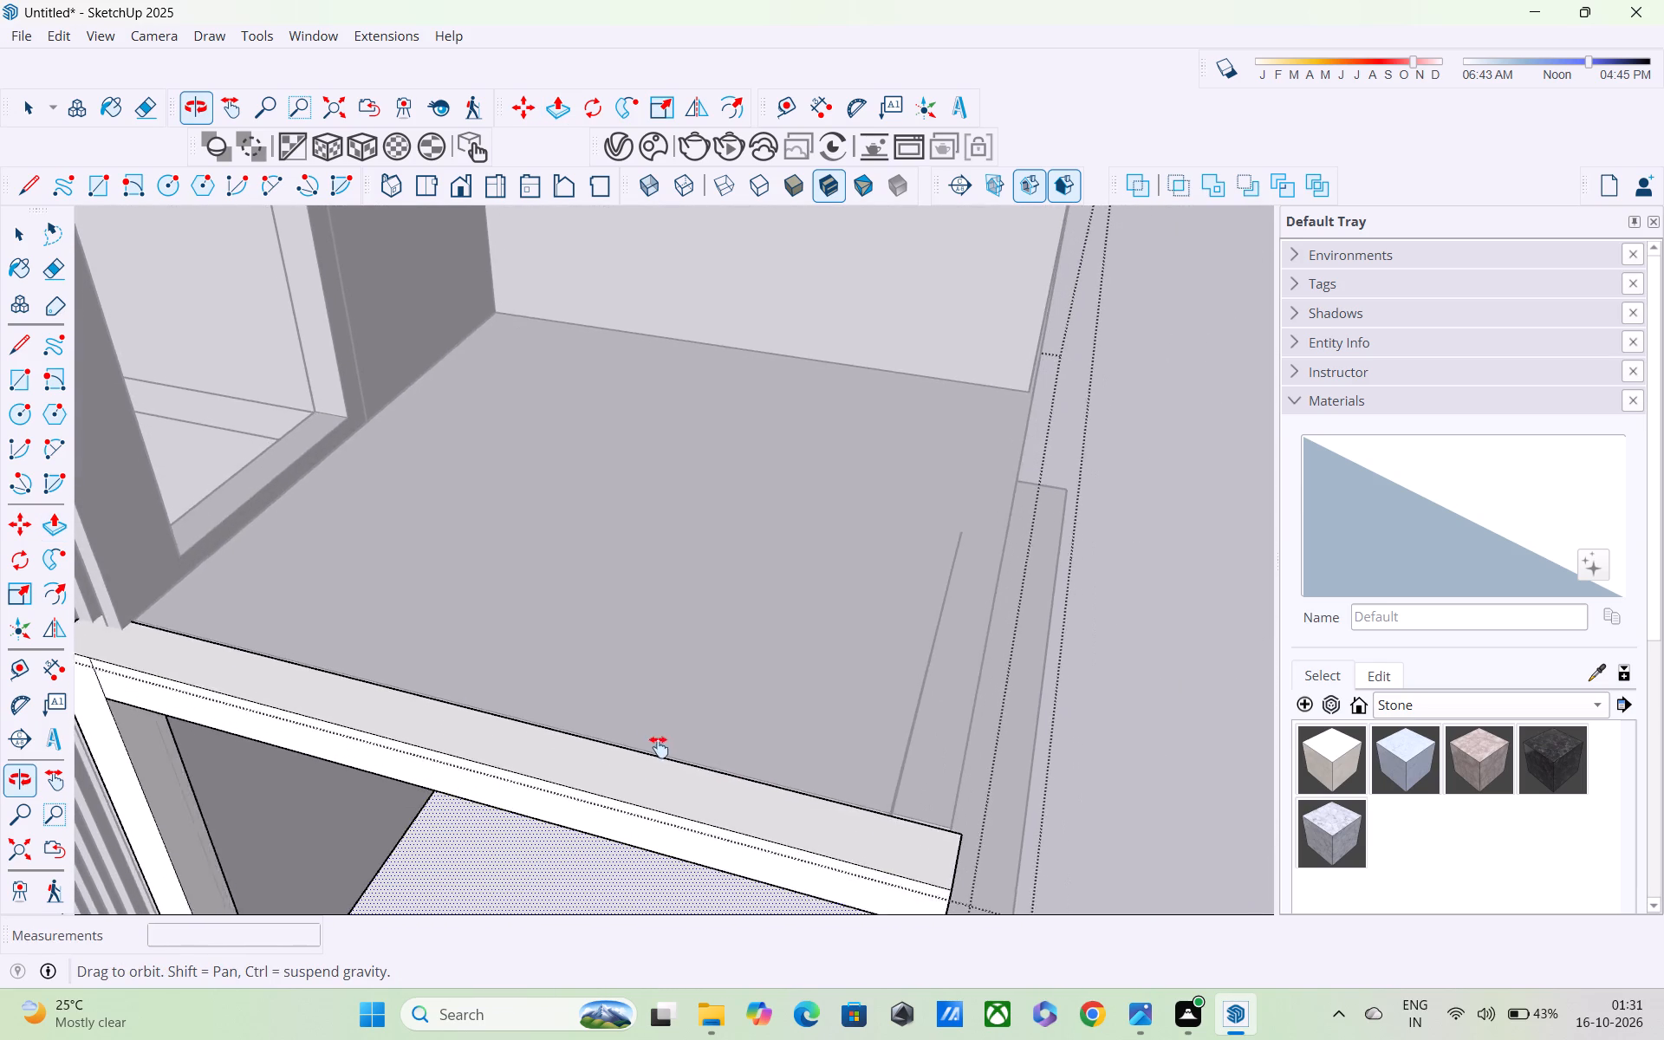
pyautogui.moveTo(659, 747); pyautogui.dragTo(664, 736, button='middle')
pyautogui.scroll(-4, 943, 764)
# Draw a line about 10 13/16" long across the beam's top face near its outer end, continuing from the slit's edge.
pyautogui.press('l')
pyautogui.scroll(3, 905, 790)
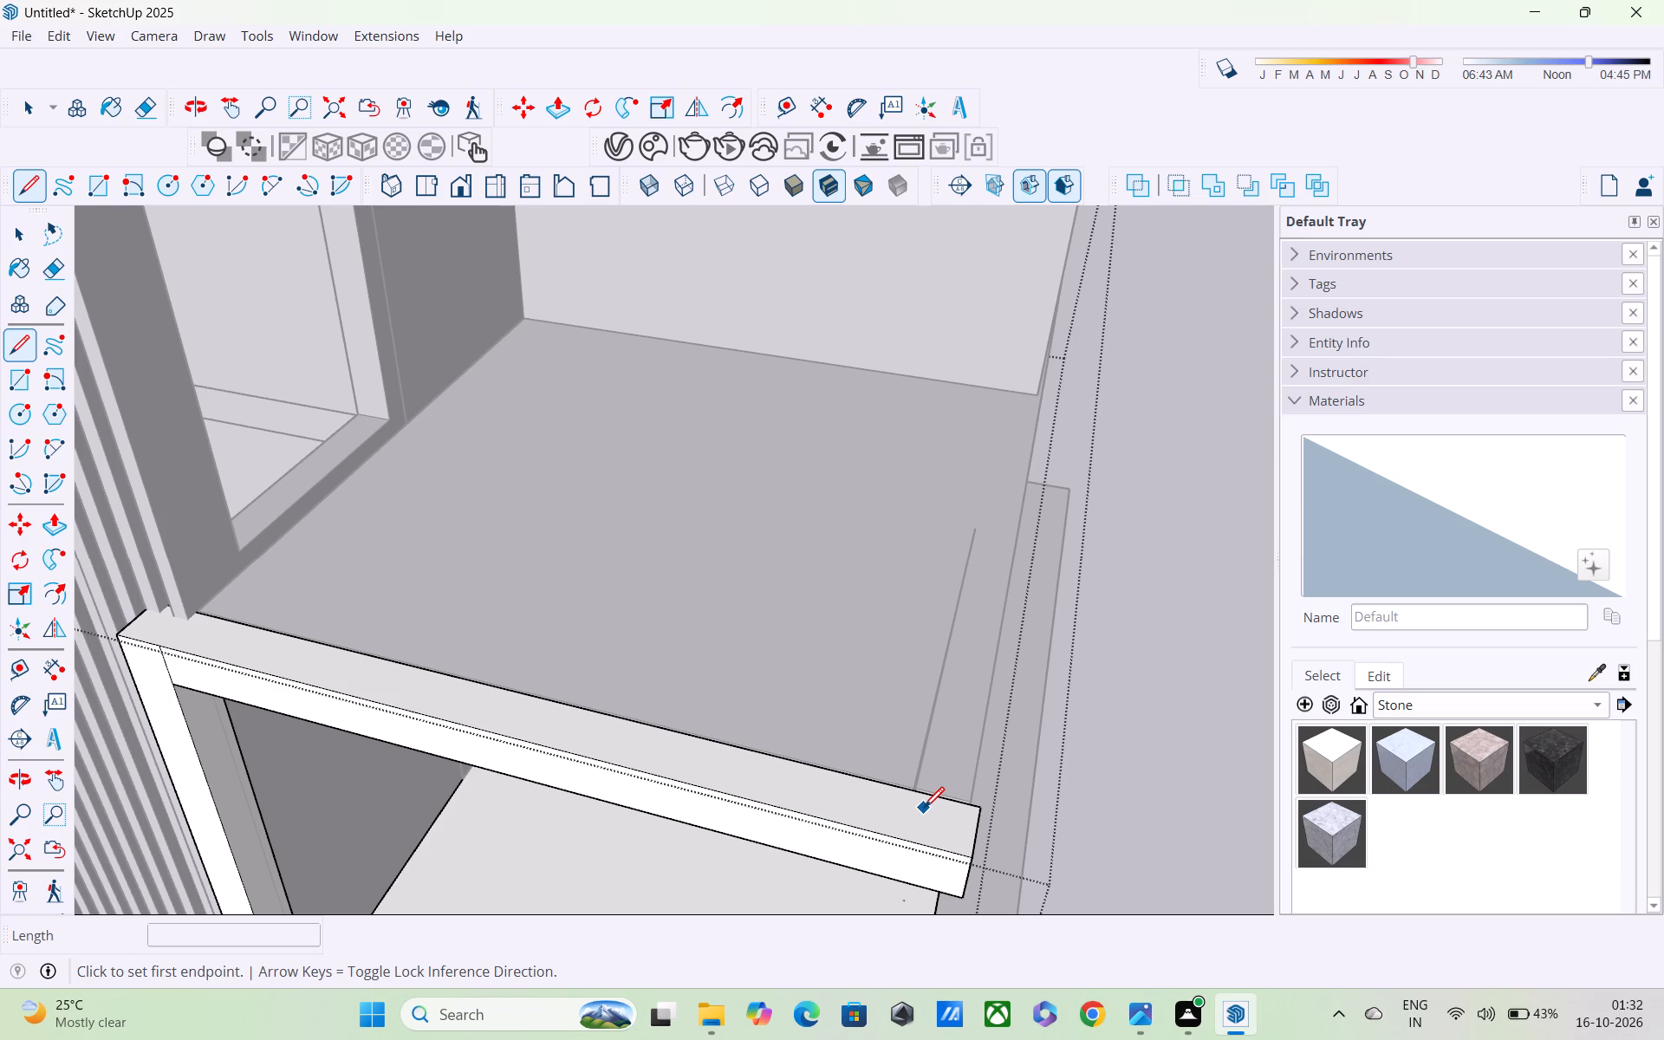
pyautogui.scroll(3, 924, 809)
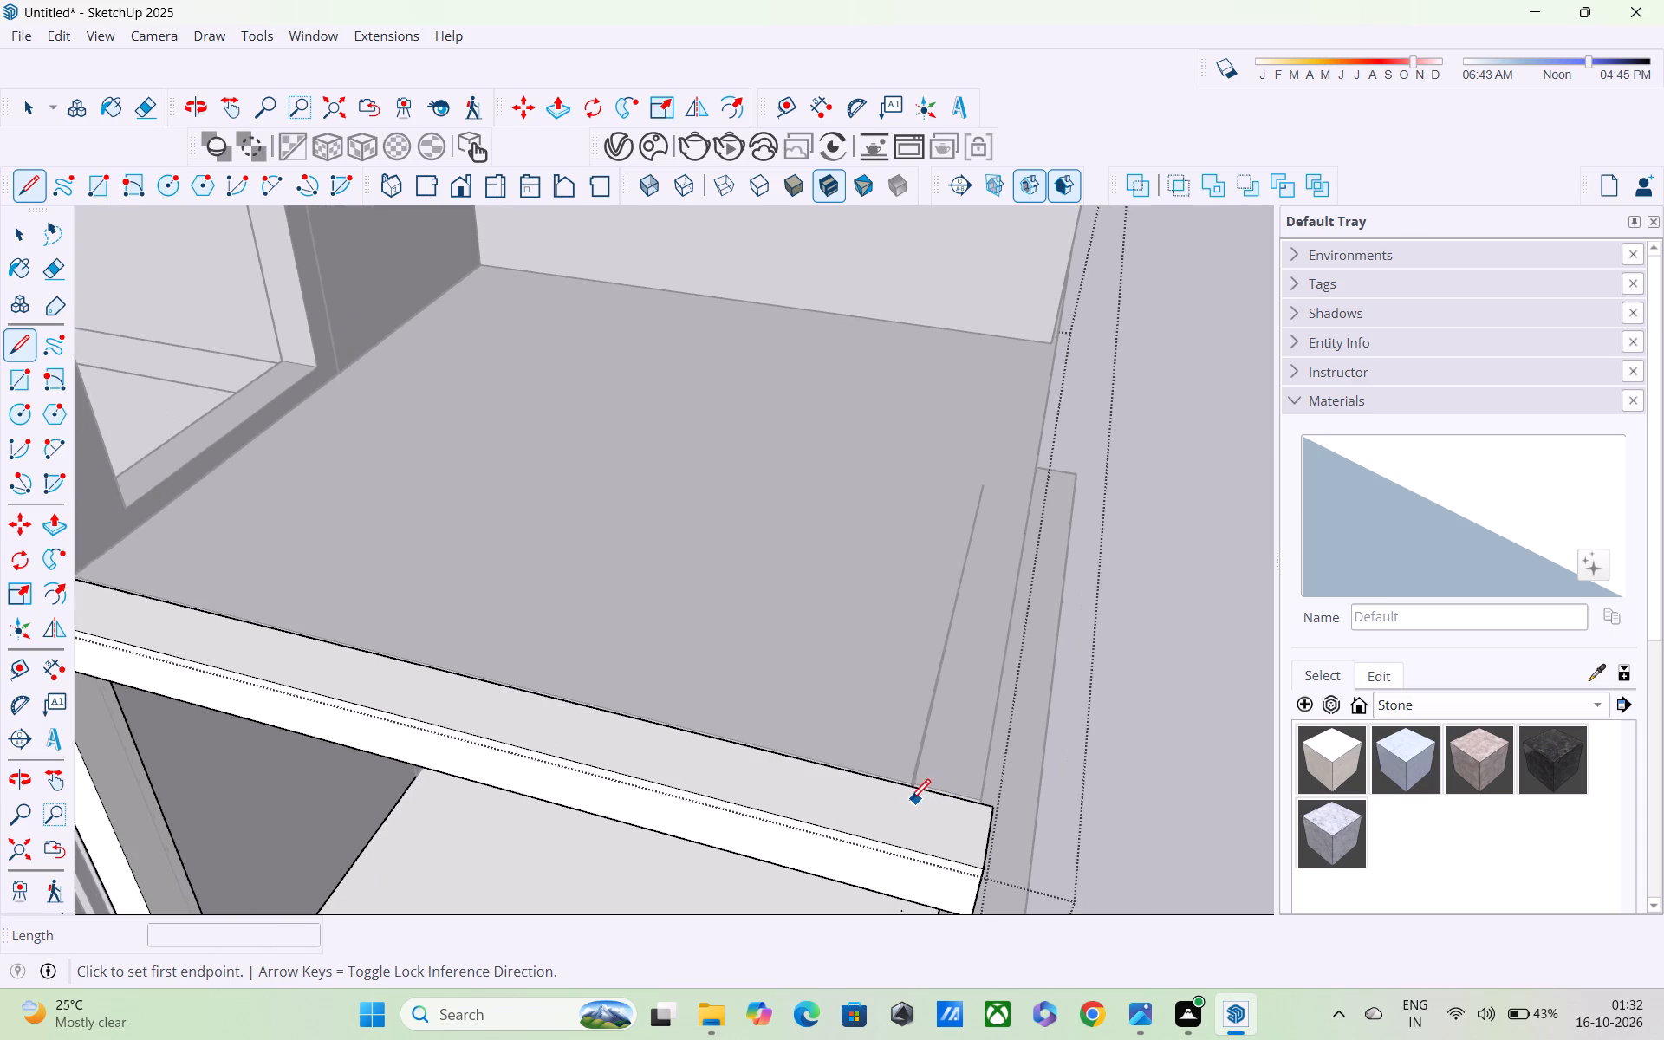
pyautogui.scroll(3, 908, 802)
pyautogui.click(917, 783)
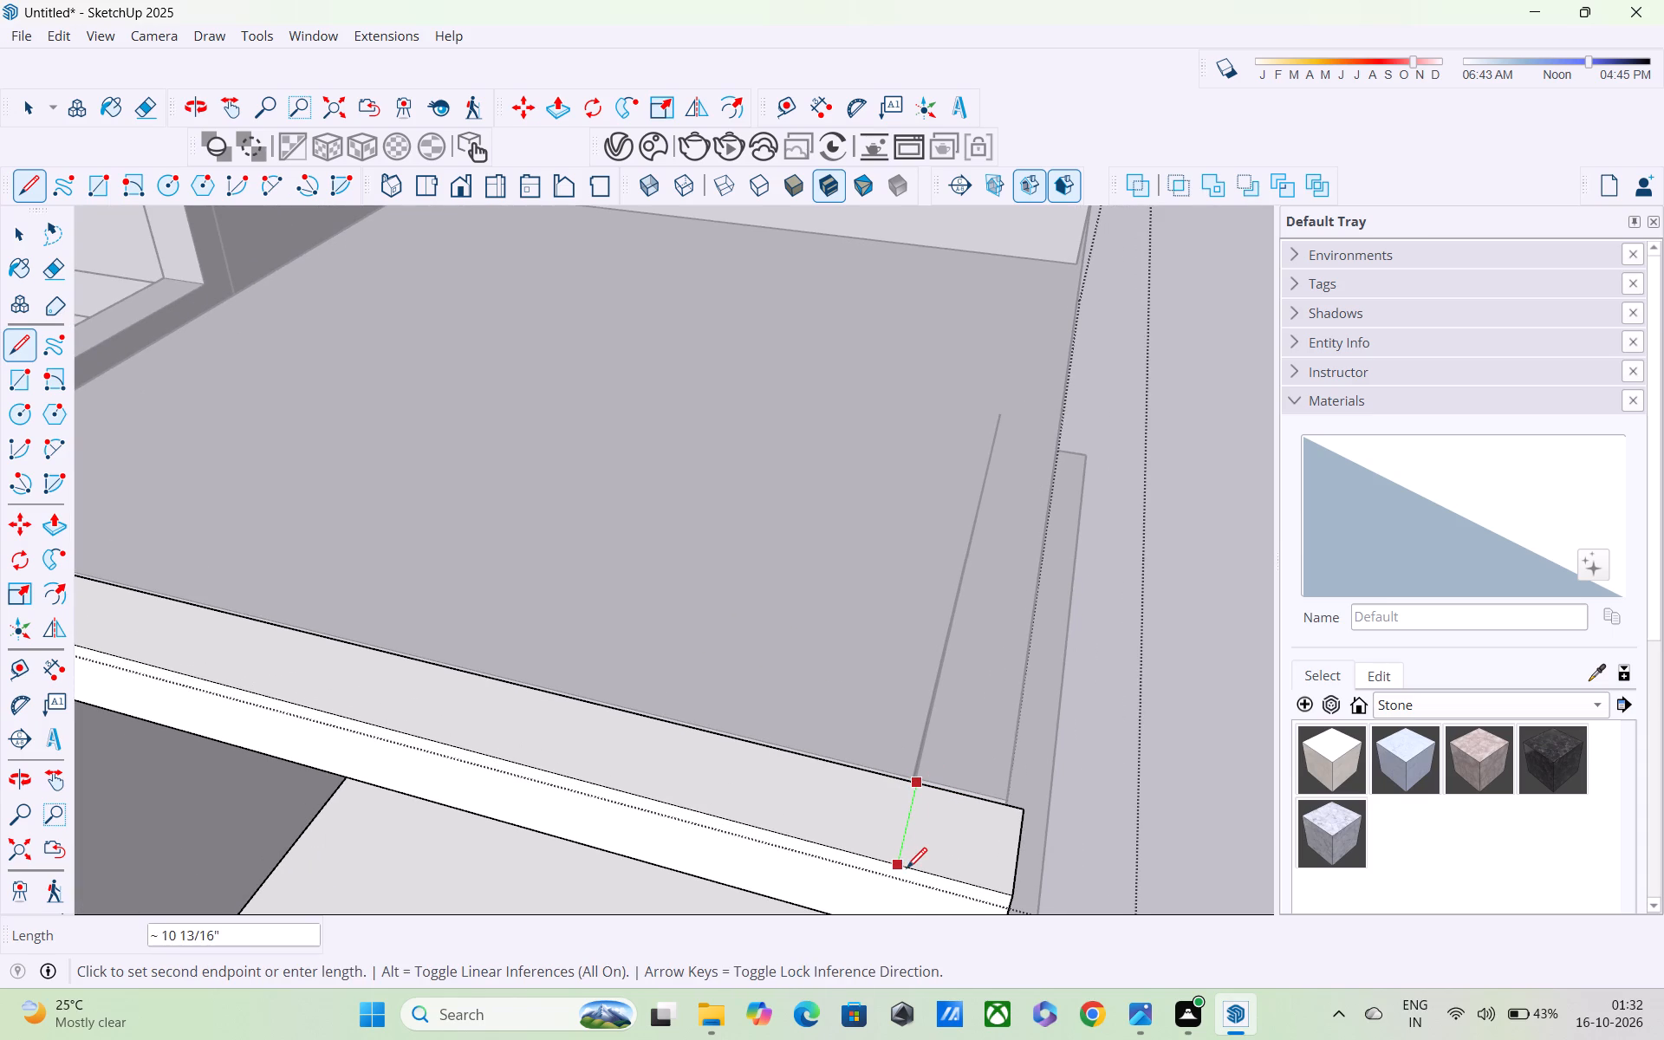
pyautogui.click(907, 870)
pyautogui.moveTo(907, 871); pyautogui.dragTo(904, 746, button='middle')
pyautogui.scroll(-2, 904, 746)
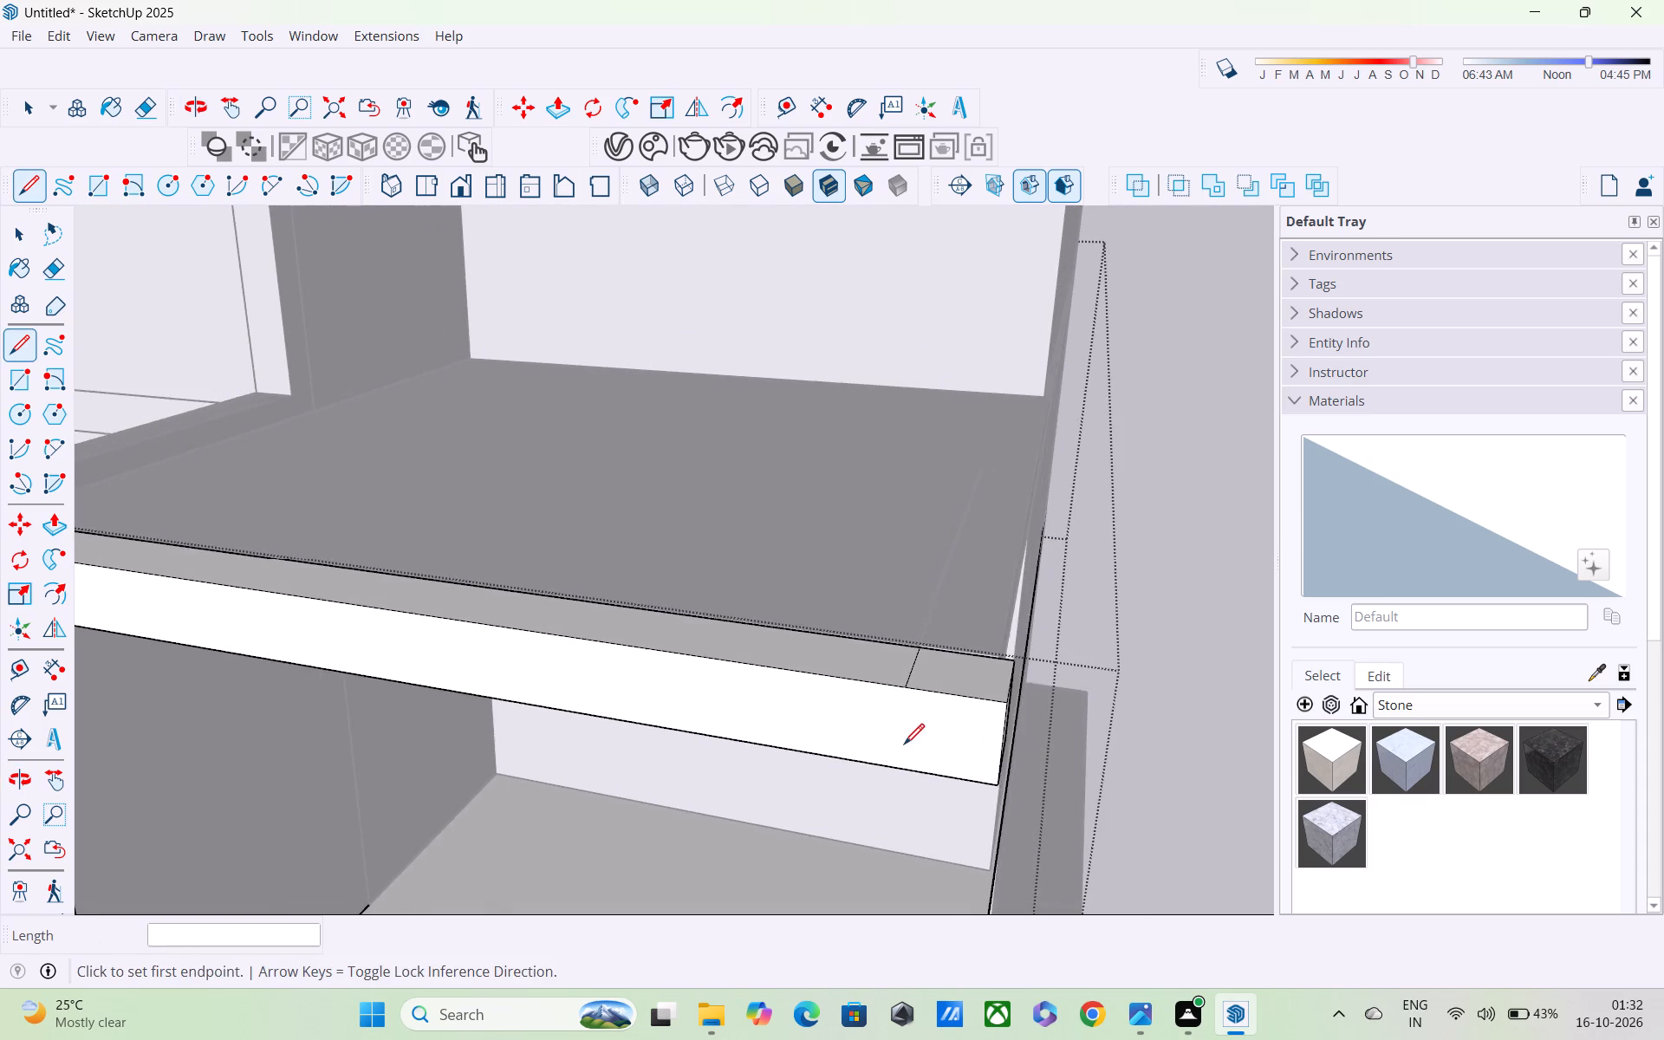
pyautogui.moveTo(904, 746); pyautogui.dragTo(905, 851, button='middle')
# Push/Pull the small end face on the beam up 10' 10" to form a post reaching the upper slab's edge.
pyautogui.press('p')
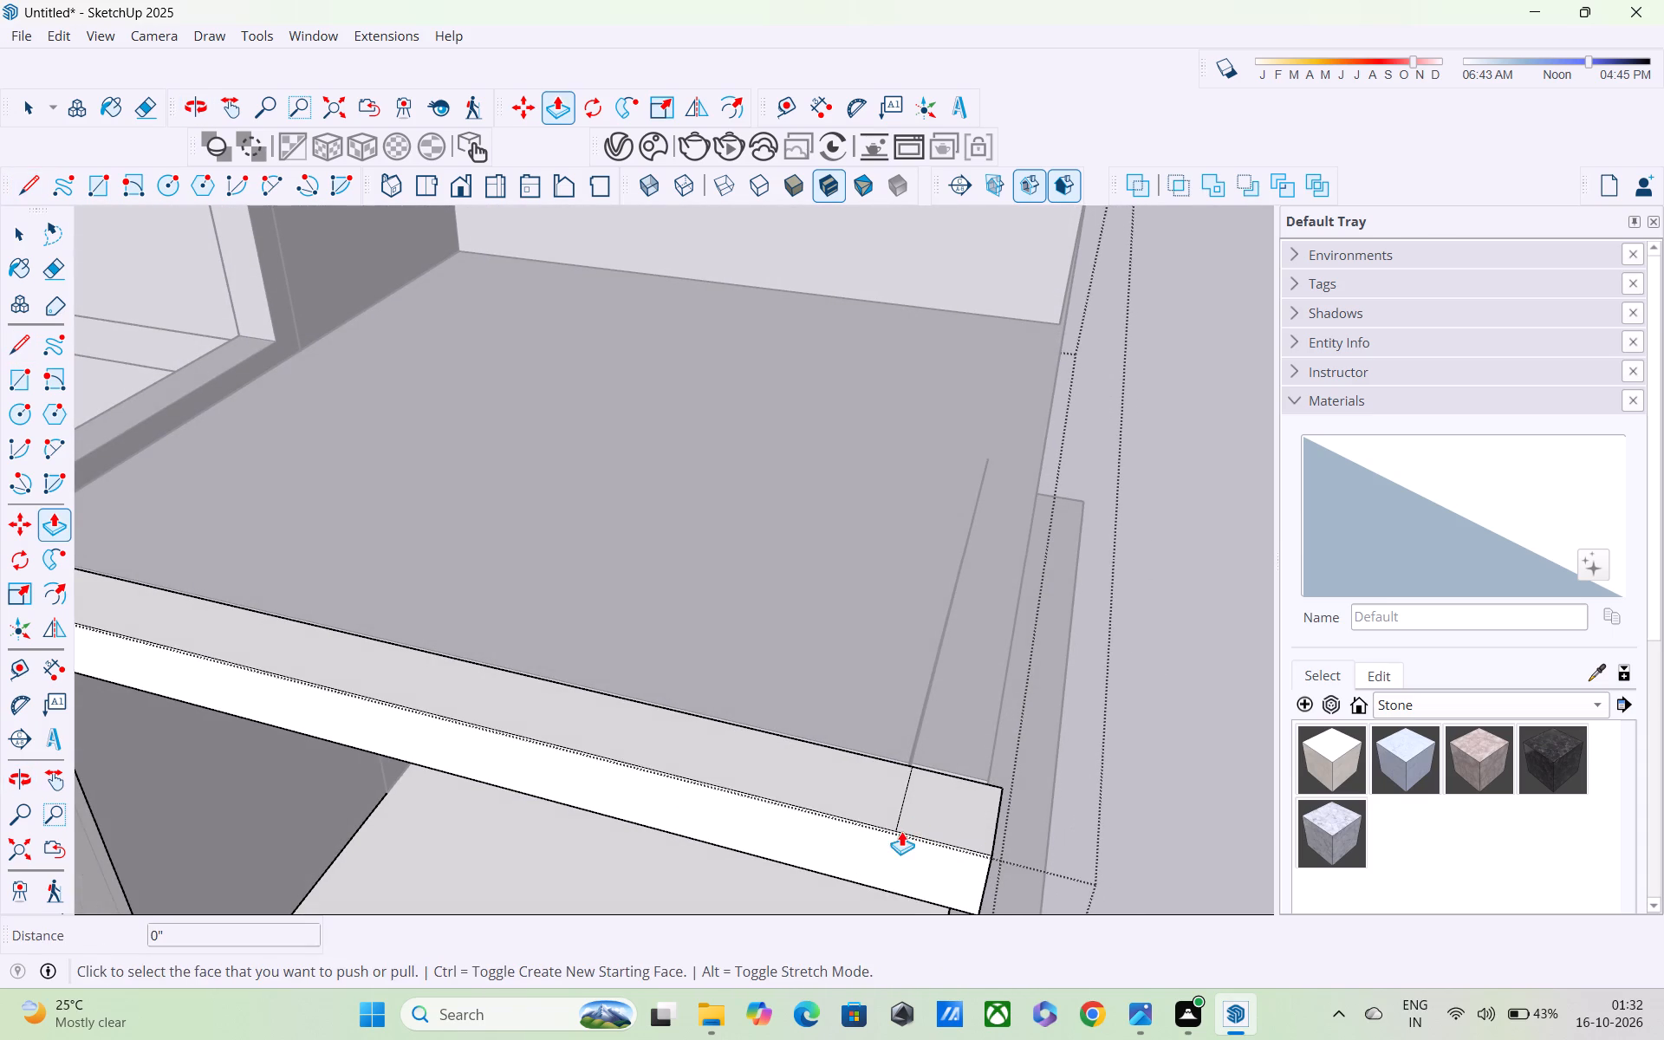
pyautogui.click(917, 814)
pyautogui.scroll(-9, 932, 713)
pyautogui.keyDown('shift'); pyautogui.moveTo(945, 695); pyautogui.dragTo(958, 721, button='middle'); pyautogui.keyUp('shift')
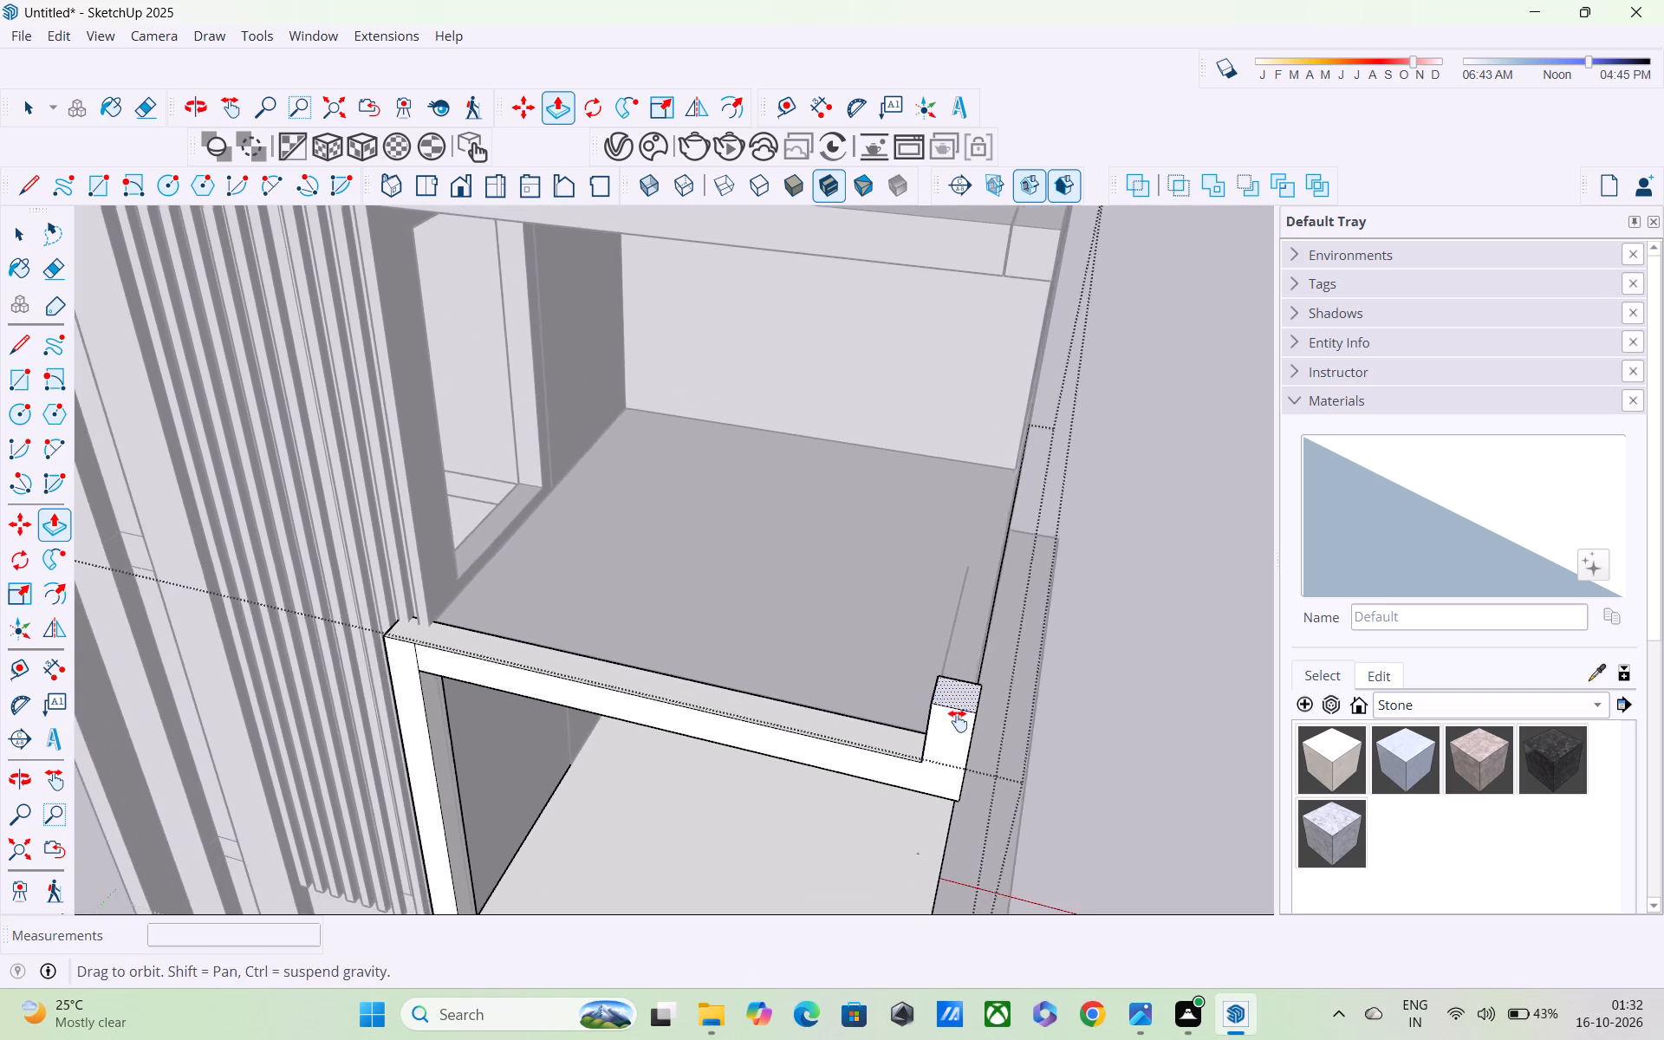
pyautogui.keyDown('shift'); pyautogui.moveTo(958, 721); pyautogui.dragTo(998, 913, button='middle'); pyautogui.keyUp('shift')
pyautogui.scroll(-3, 998, 692)
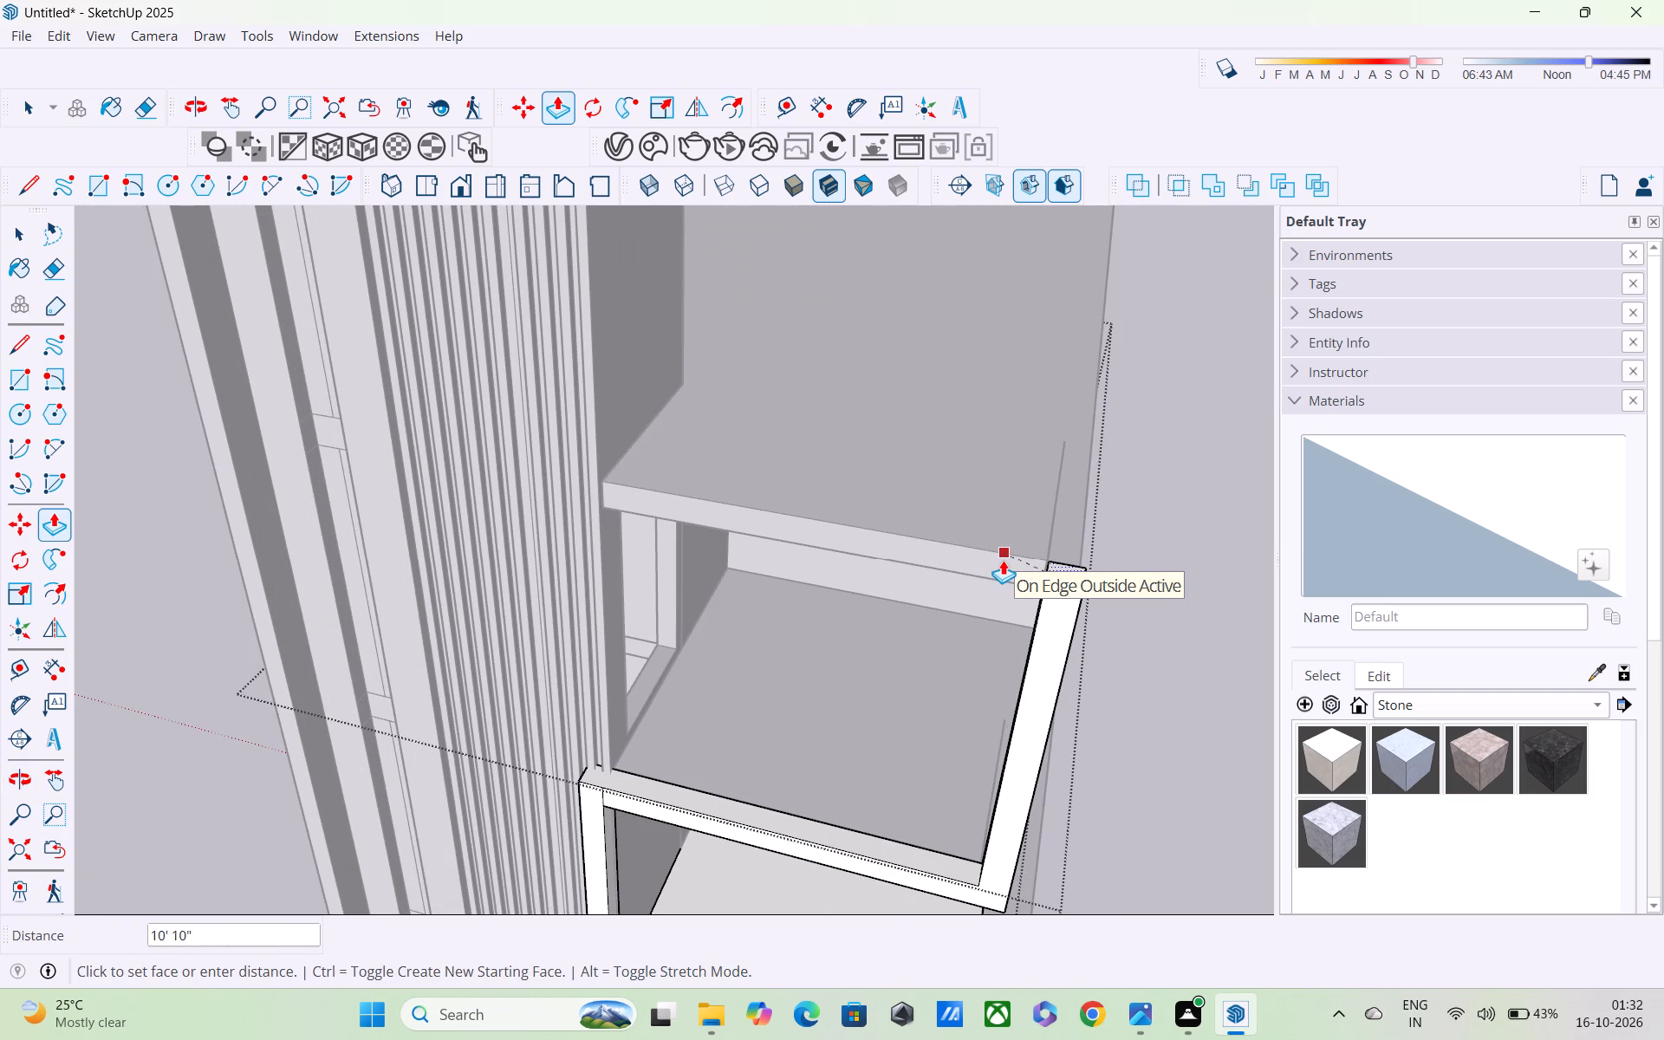
pyautogui.click(1003, 560)
# Draw a line about 10 13/16" long across the post's inner side face, level with the upper slab's underside.
pyautogui.moveTo(1028, 583); pyautogui.dragTo(1033, 555, button='middle')
pyautogui.scroll(-5, 1037, 562)
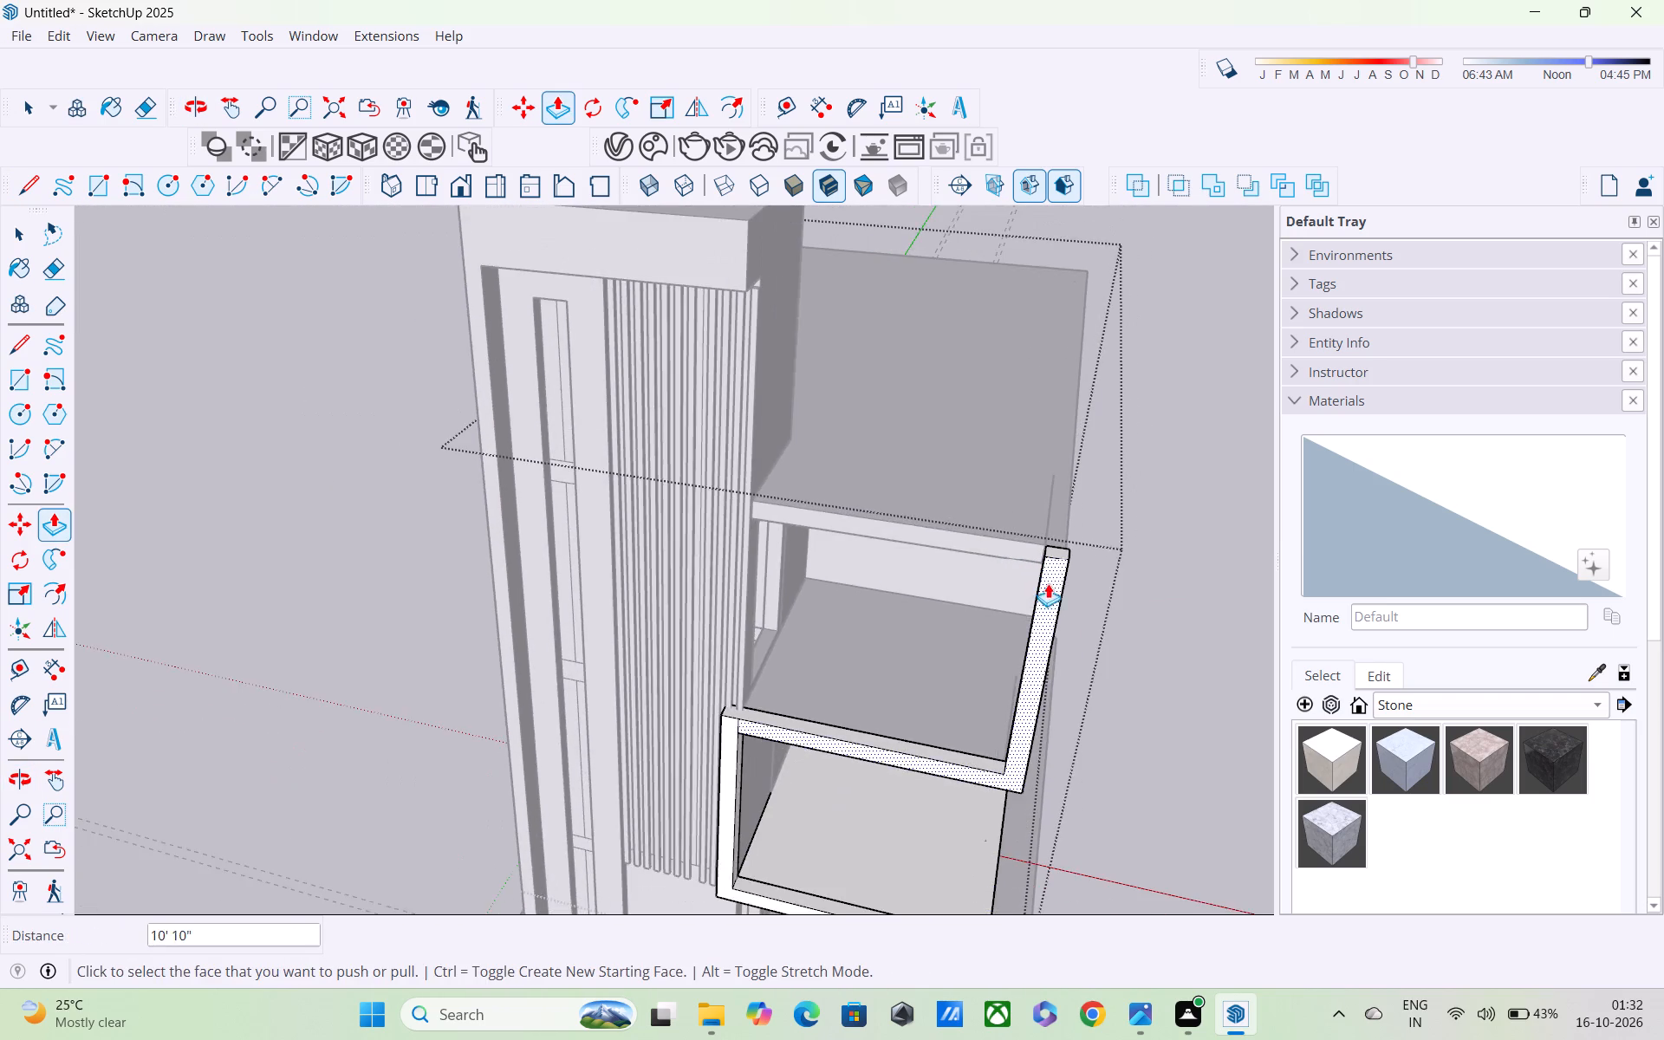
pyautogui.keyDown('shift'); pyautogui.moveTo(1058, 606); pyautogui.dragTo(1090, 757, button='middle'); pyautogui.keyUp('shift')
pyautogui.scroll(-5, 1069, 721)
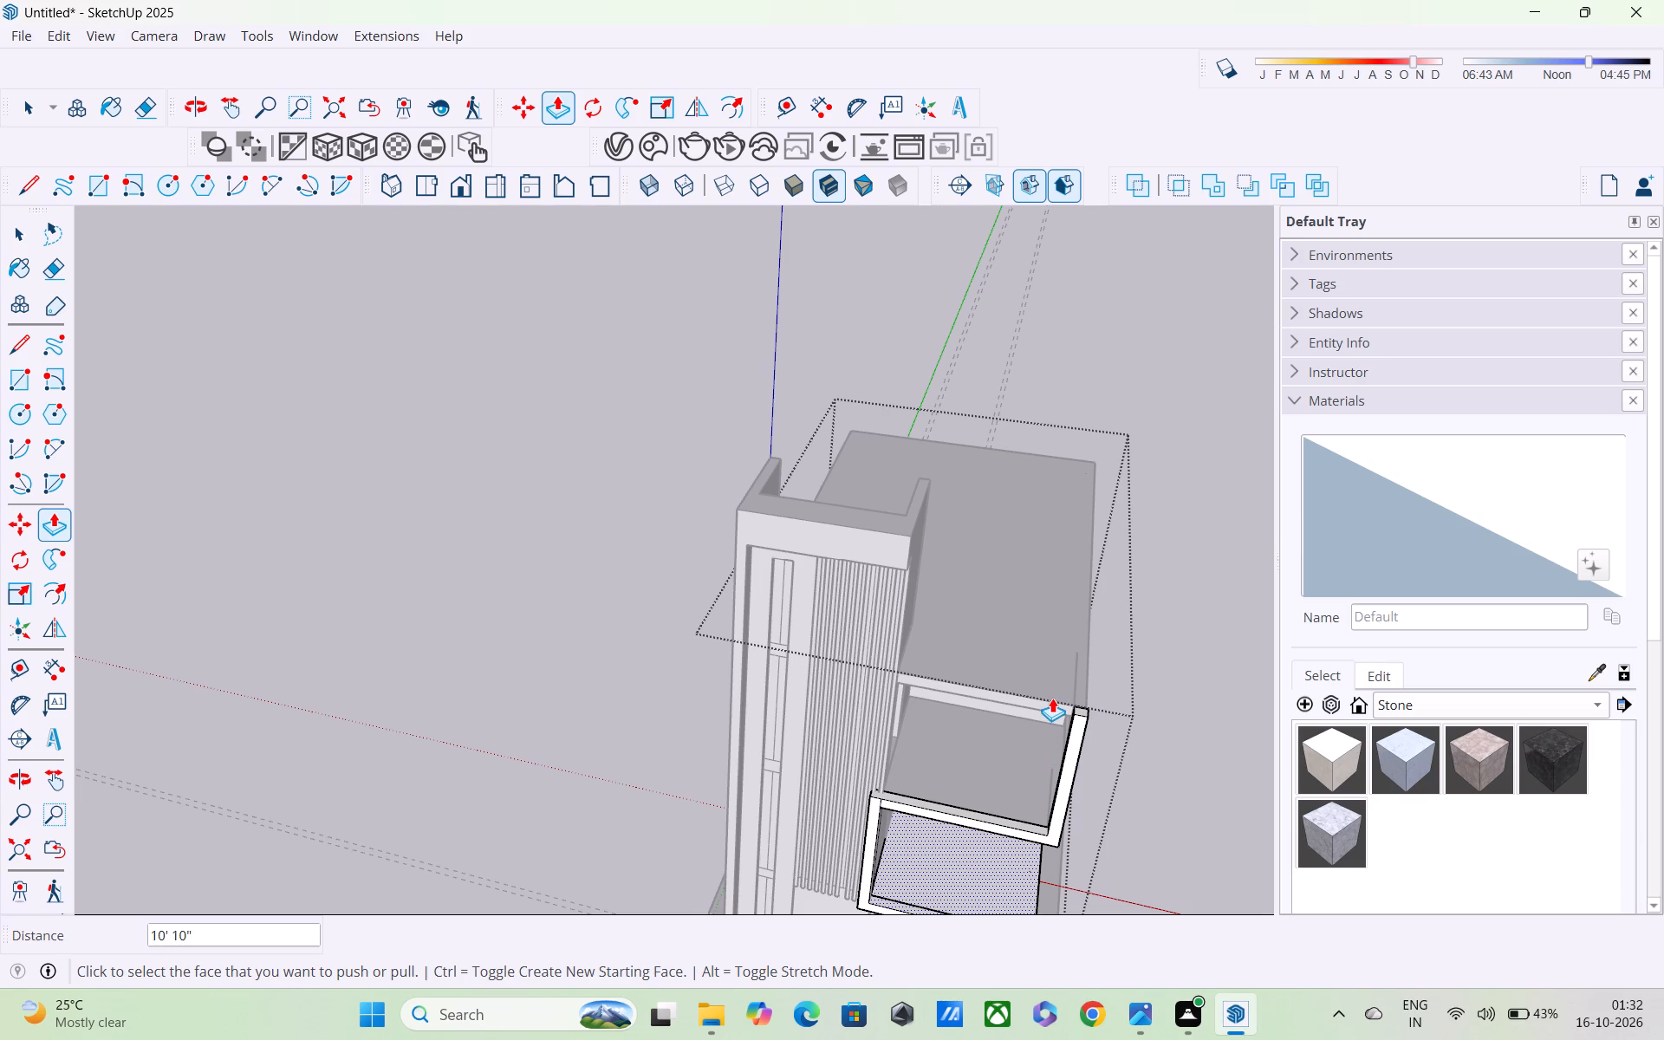
pyautogui.moveTo(1038, 674); pyautogui.dragTo(554, 763, button='middle')
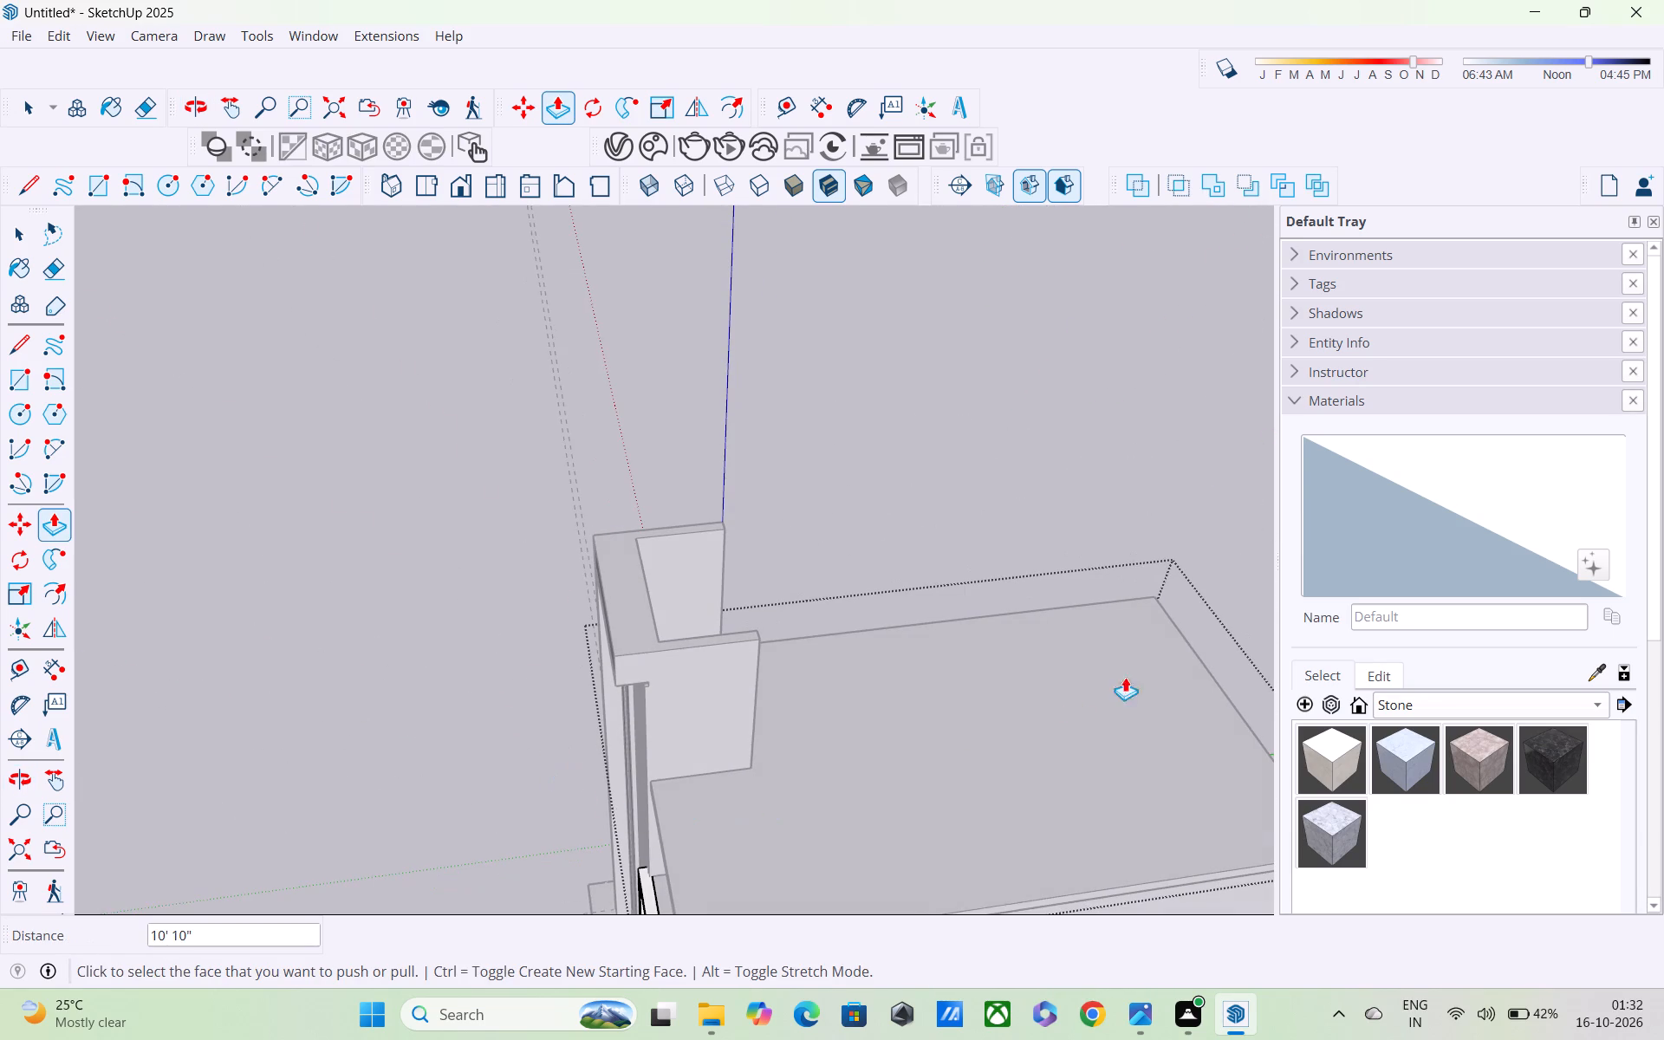
pyautogui.scroll(-2, 1014, 699)
pyautogui.moveTo(1081, 705); pyautogui.dragTo(1443, 621, button='middle')
pyautogui.scroll(3, 1269, 734)
pyautogui.moveTo(808, 865); pyautogui.dragTo(829, 861, button='middle')
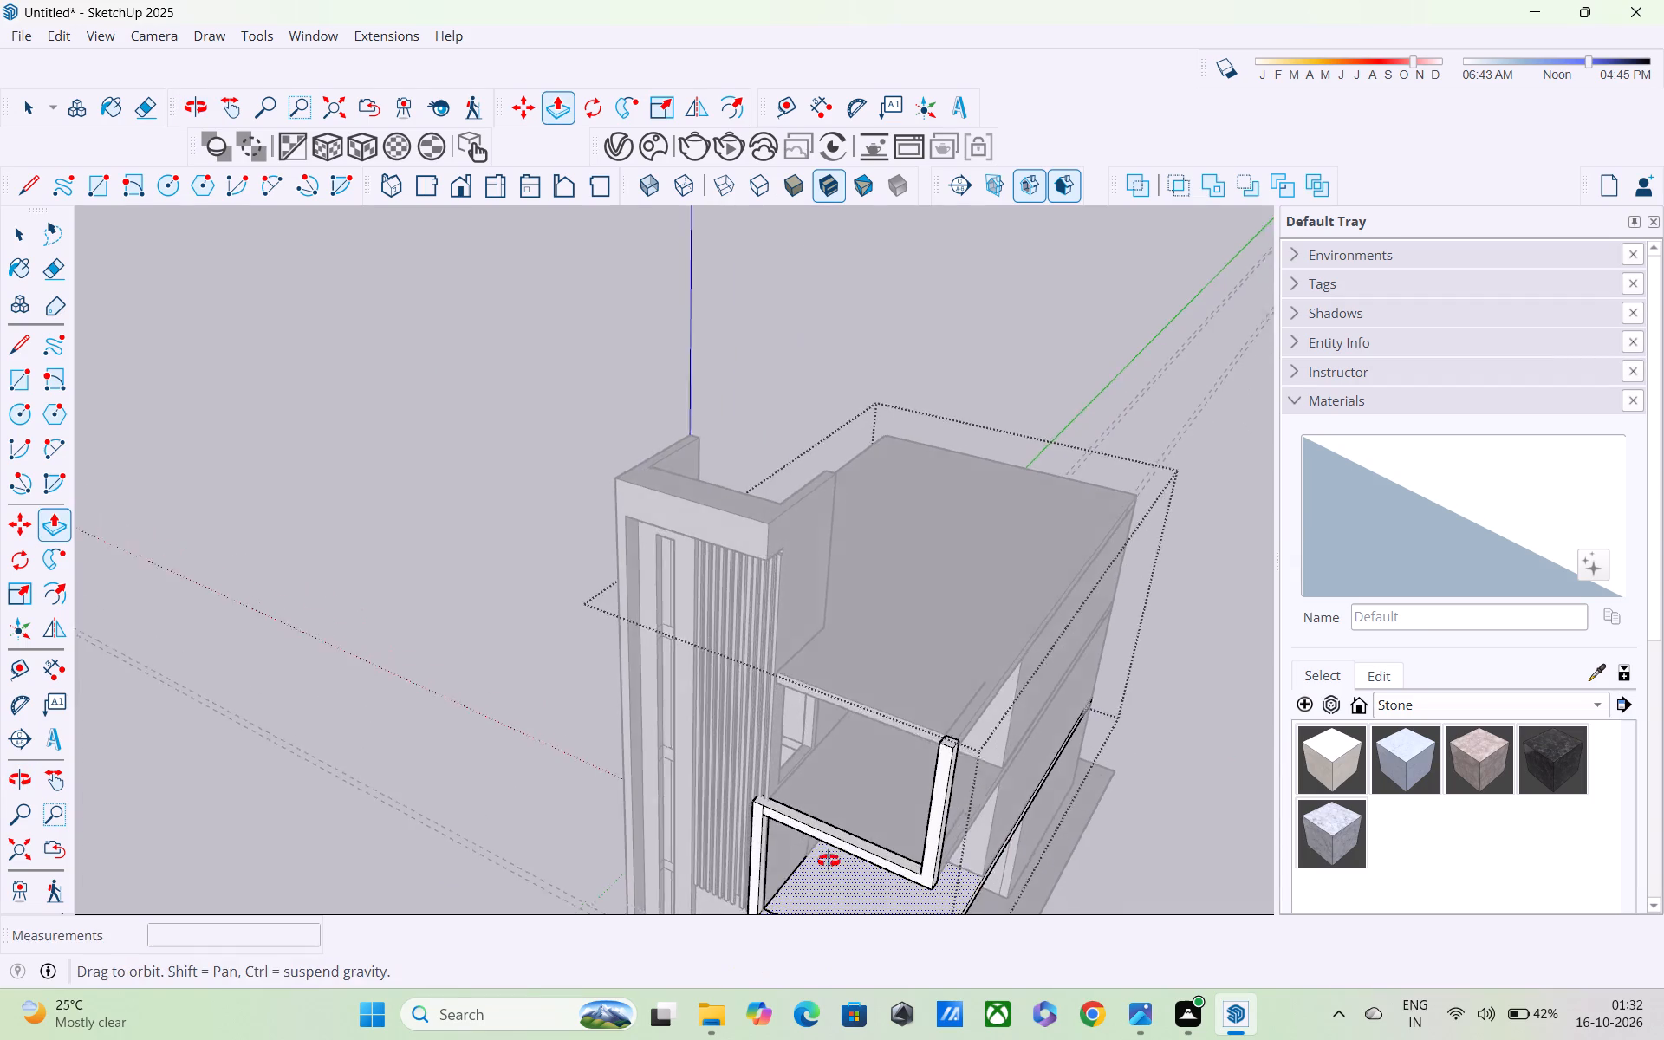
pyautogui.moveTo(829, 861); pyautogui.dragTo(1185, 645, button='middle')
pyautogui.scroll(4, 1110, 634)
pyautogui.scroll(4, 885, 645)
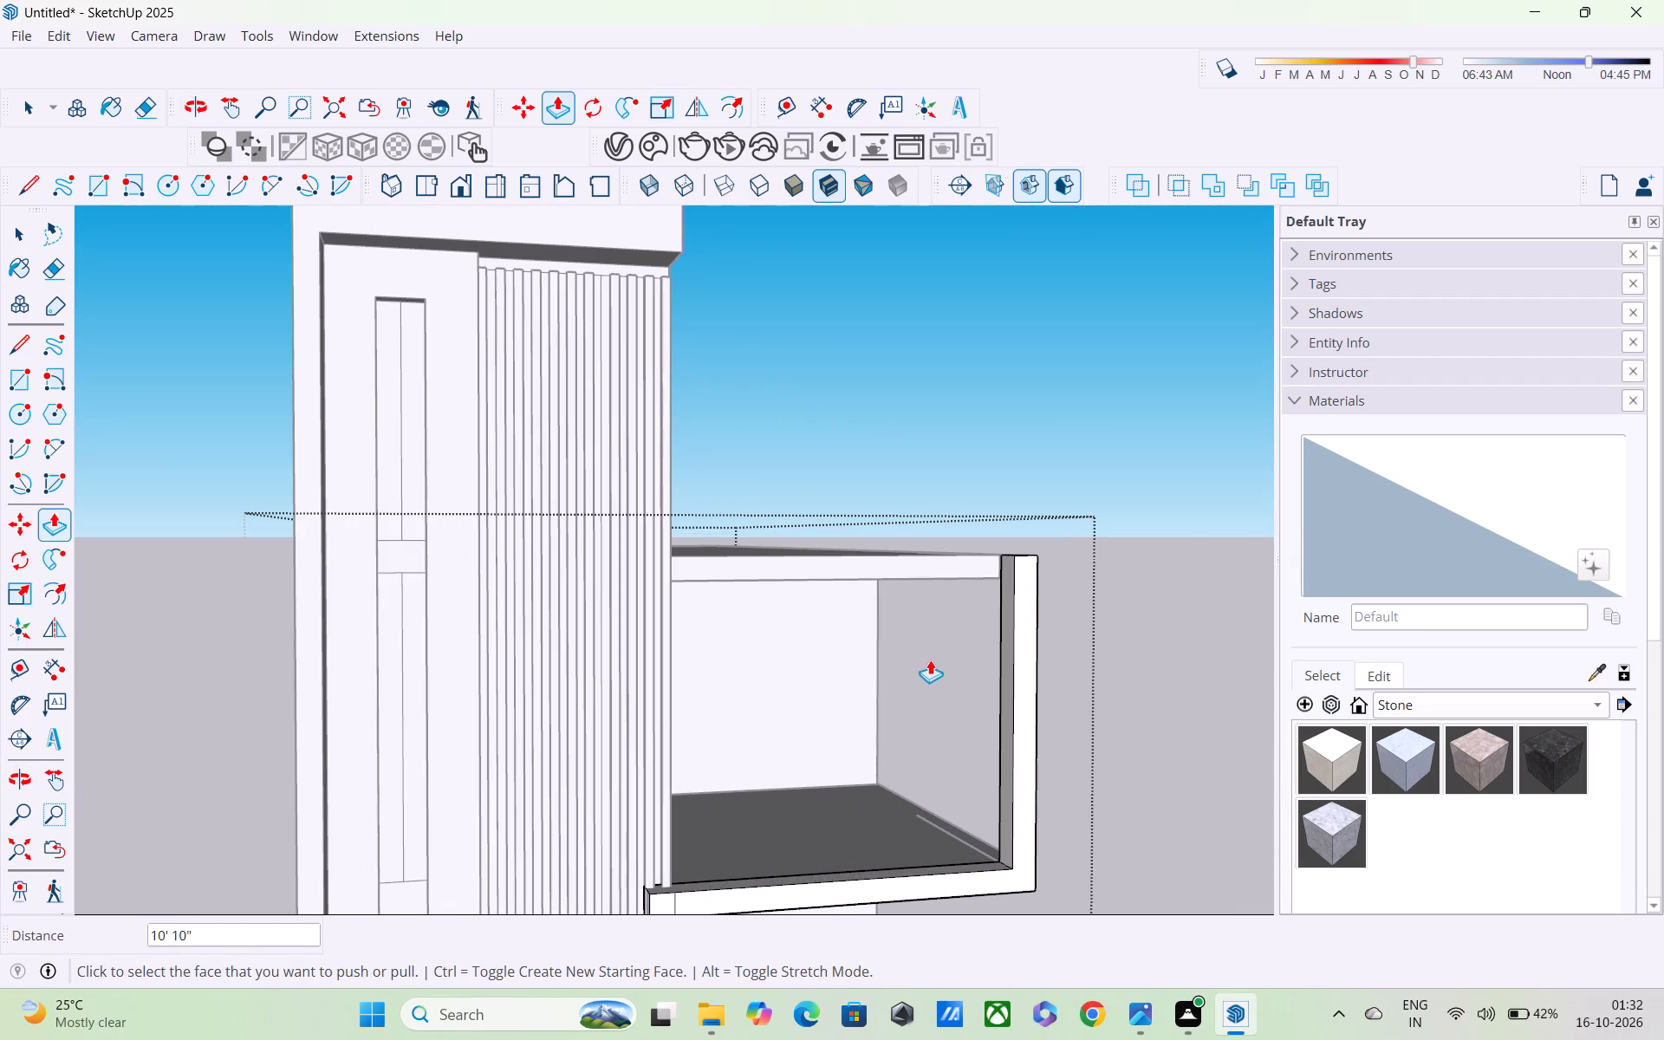
pyautogui.press('l')
pyautogui.scroll(4, 949, 647)
pyautogui.keyDown('shift'); pyautogui.moveTo(1006, 688); pyautogui.dragTo(1071, 861, button='middle'); pyautogui.keyUp('shift')
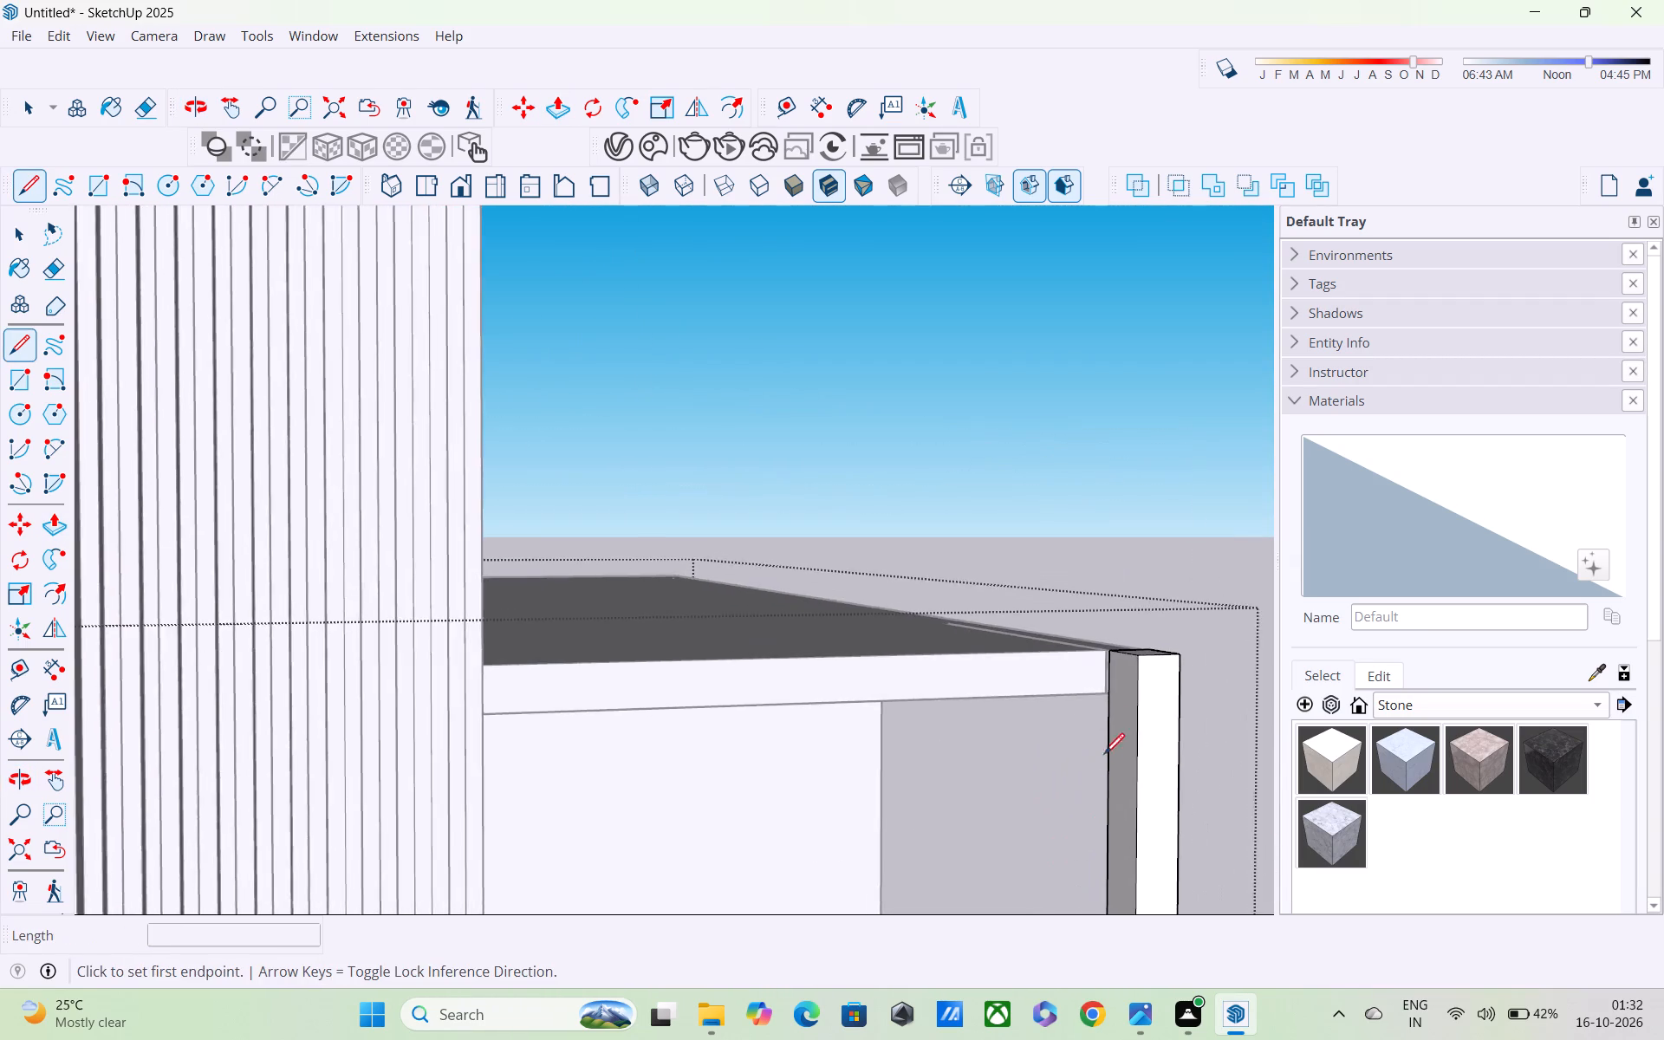
pyautogui.scroll(4, 1105, 749)
pyautogui.moveTo(1148, 693); pyautogui.dragTo(1238, 857, button='middle')
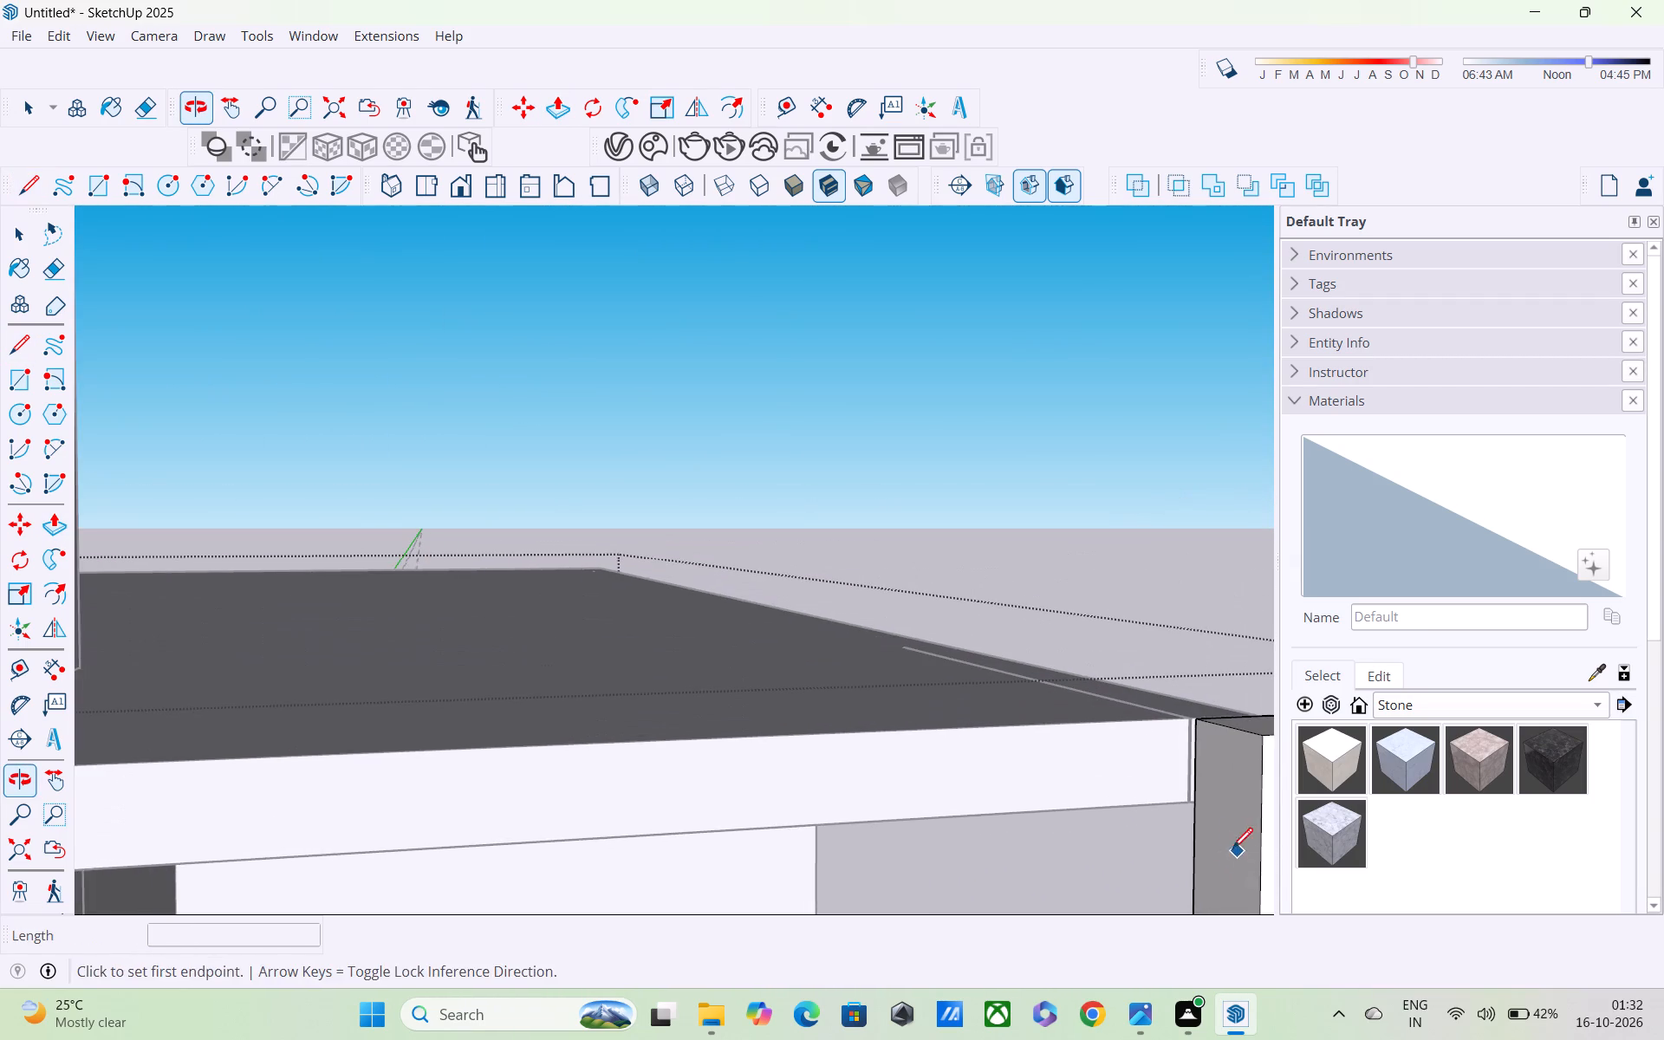
pyautogui.moveTo(1210, 830); pyautogui.dragTo(792, 774, button='middle')
pyautogui.scroll(1, 795, 772)
pyautogui.moveTo(797, 784); pyautogui.dragTo(1095, 701, button='middle')
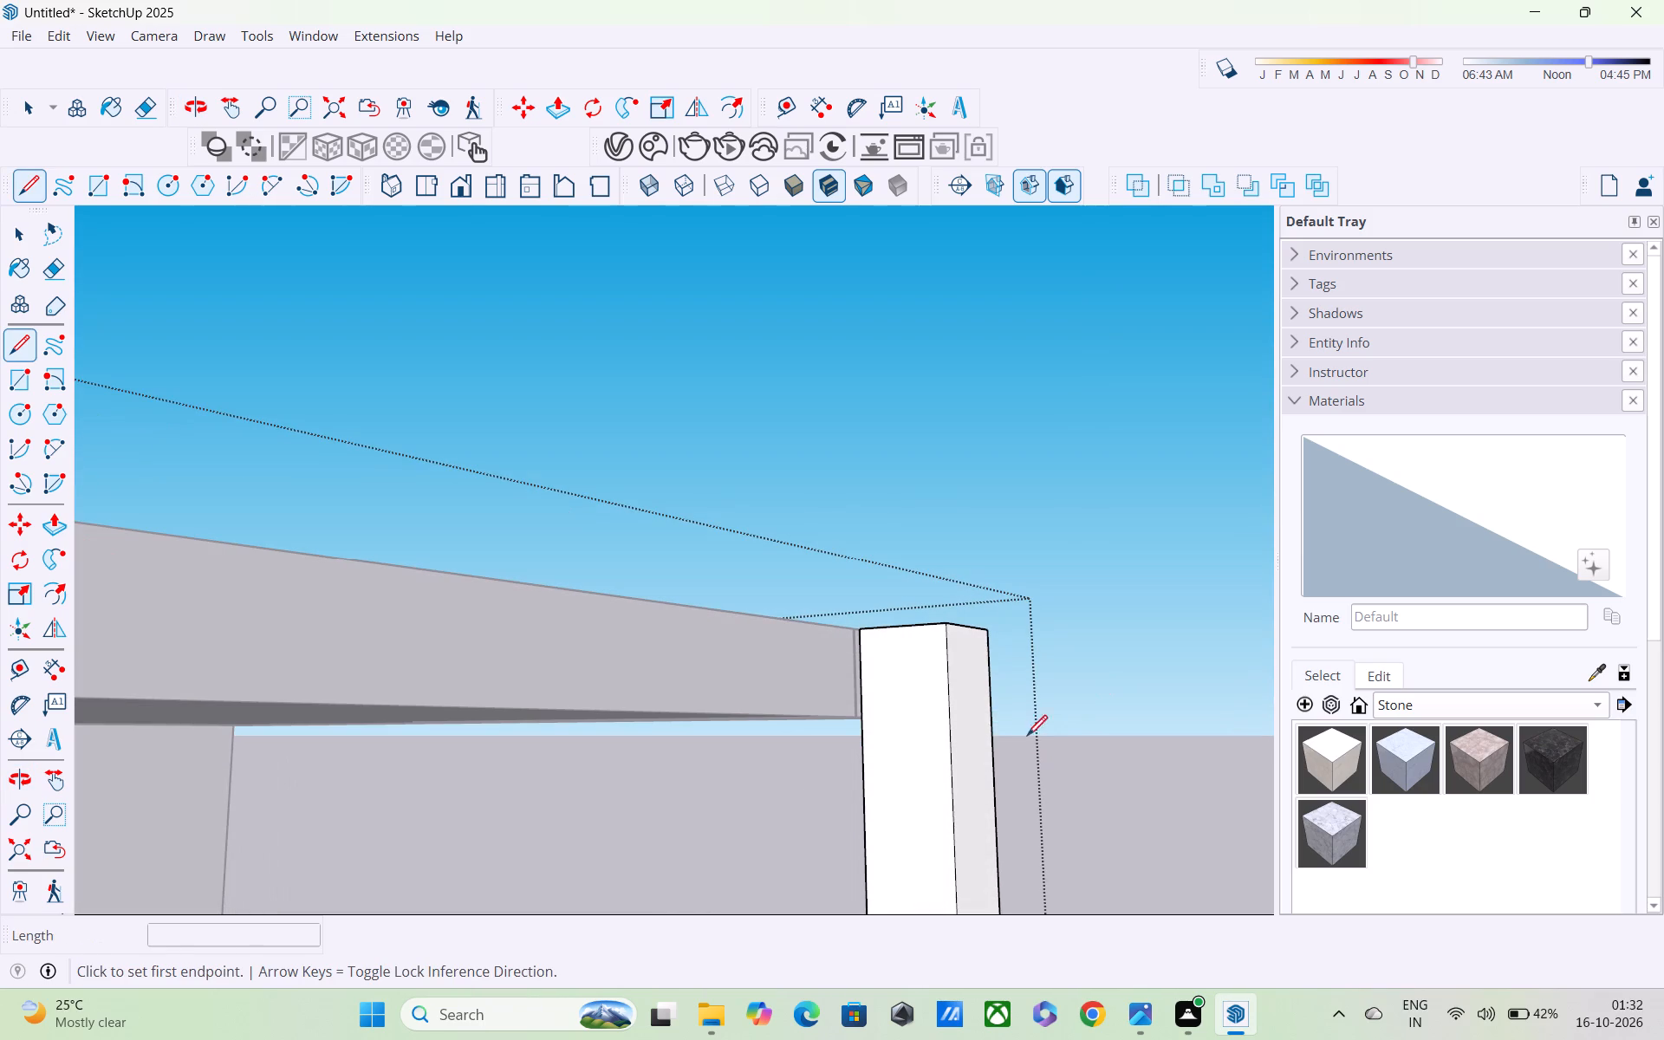
pyautogui.moveTo(897, 793); pyautogui.dragTo(1064, 808, button='middle')
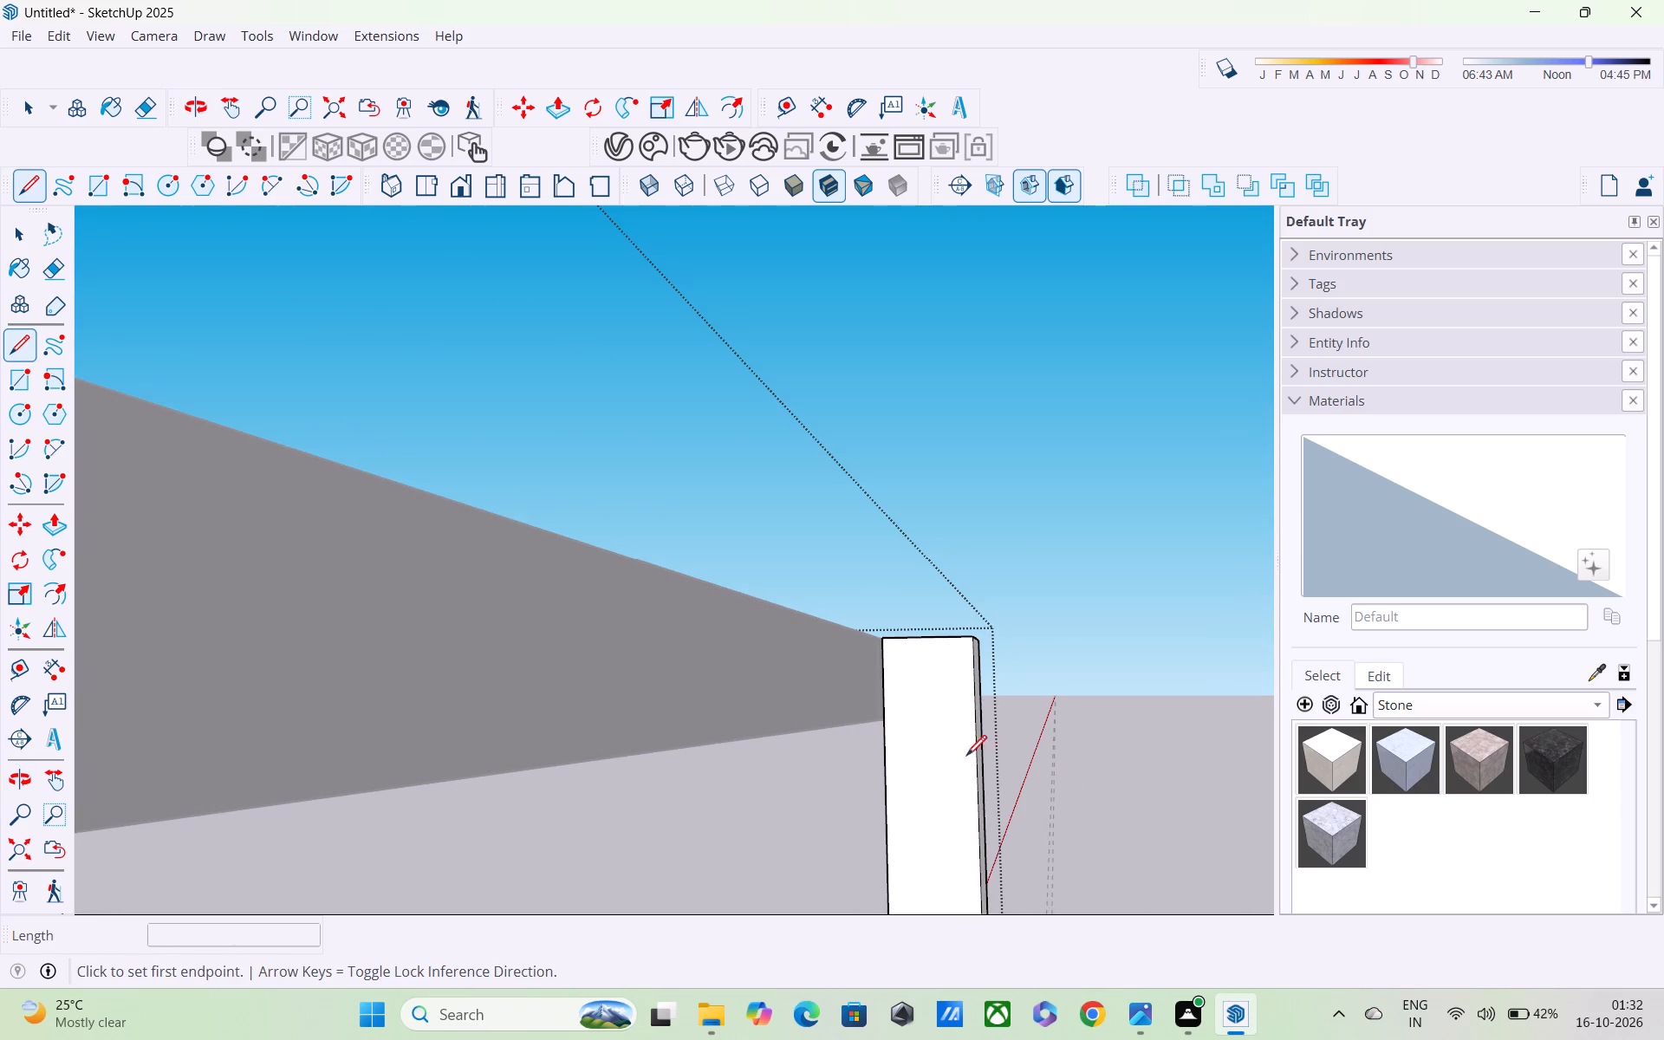
pyautogui.click(887, 715)
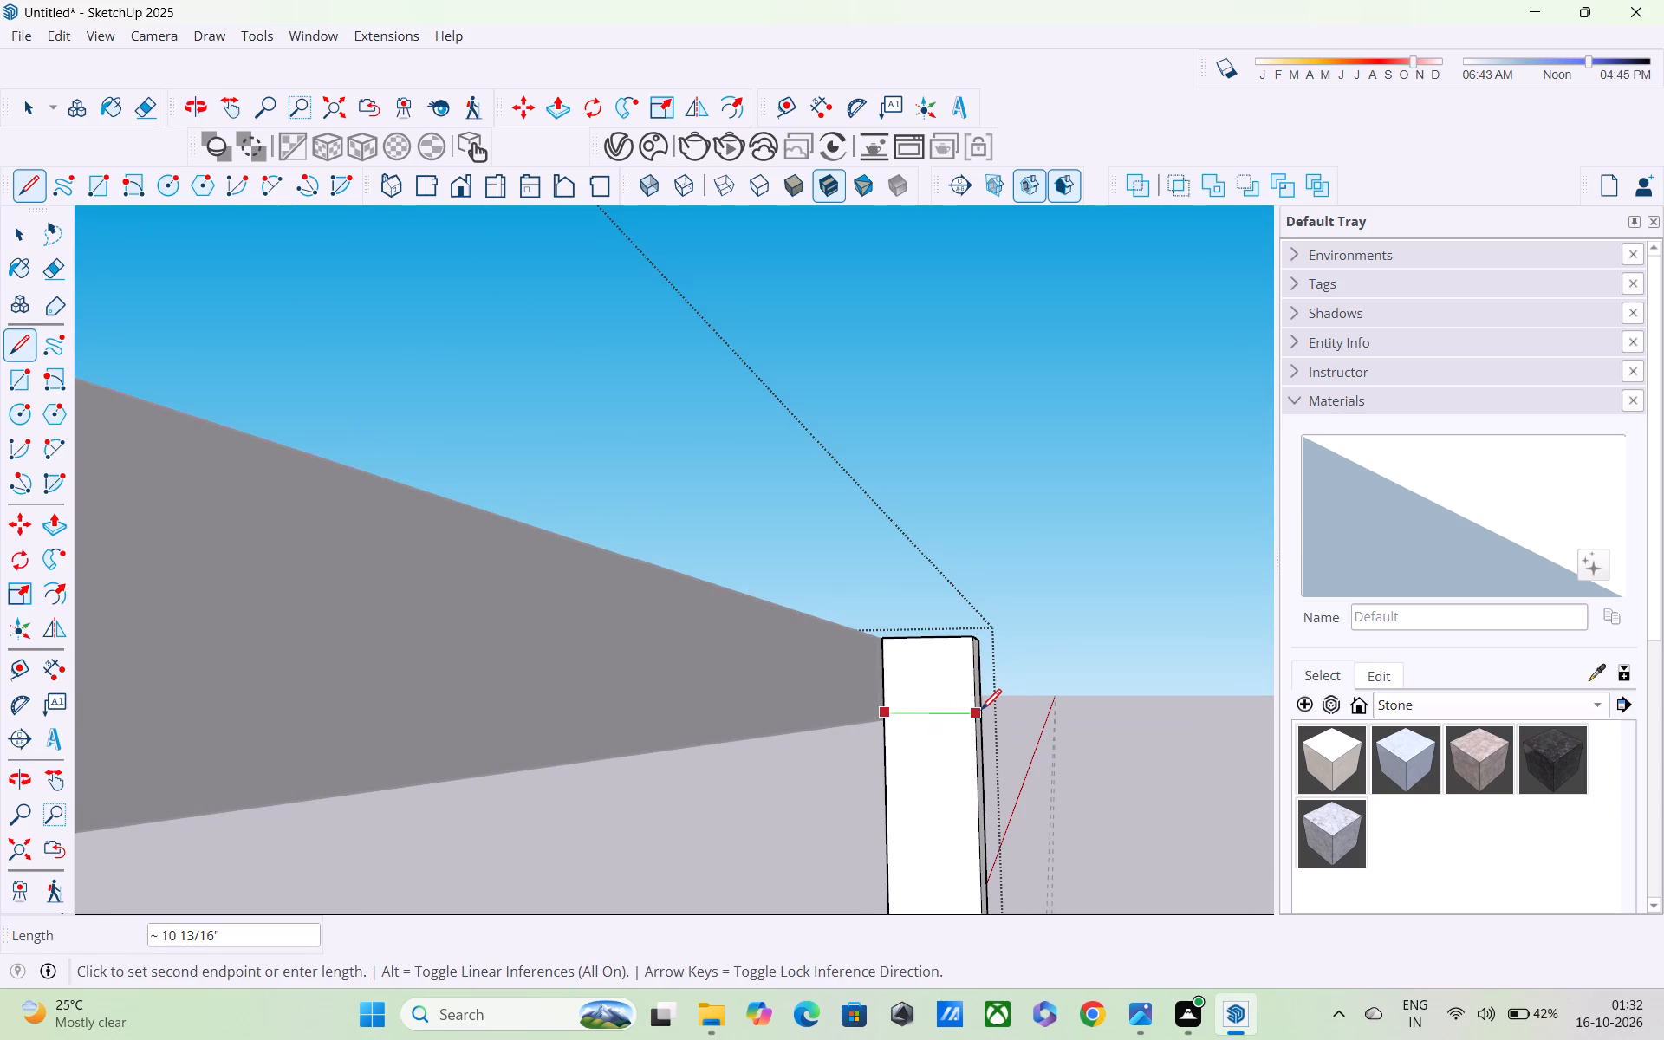
pyautogui.click(981, 712)
pyautogui.moveTo(981, 717); pyautogui.dragTo(845, 771, button='middle')
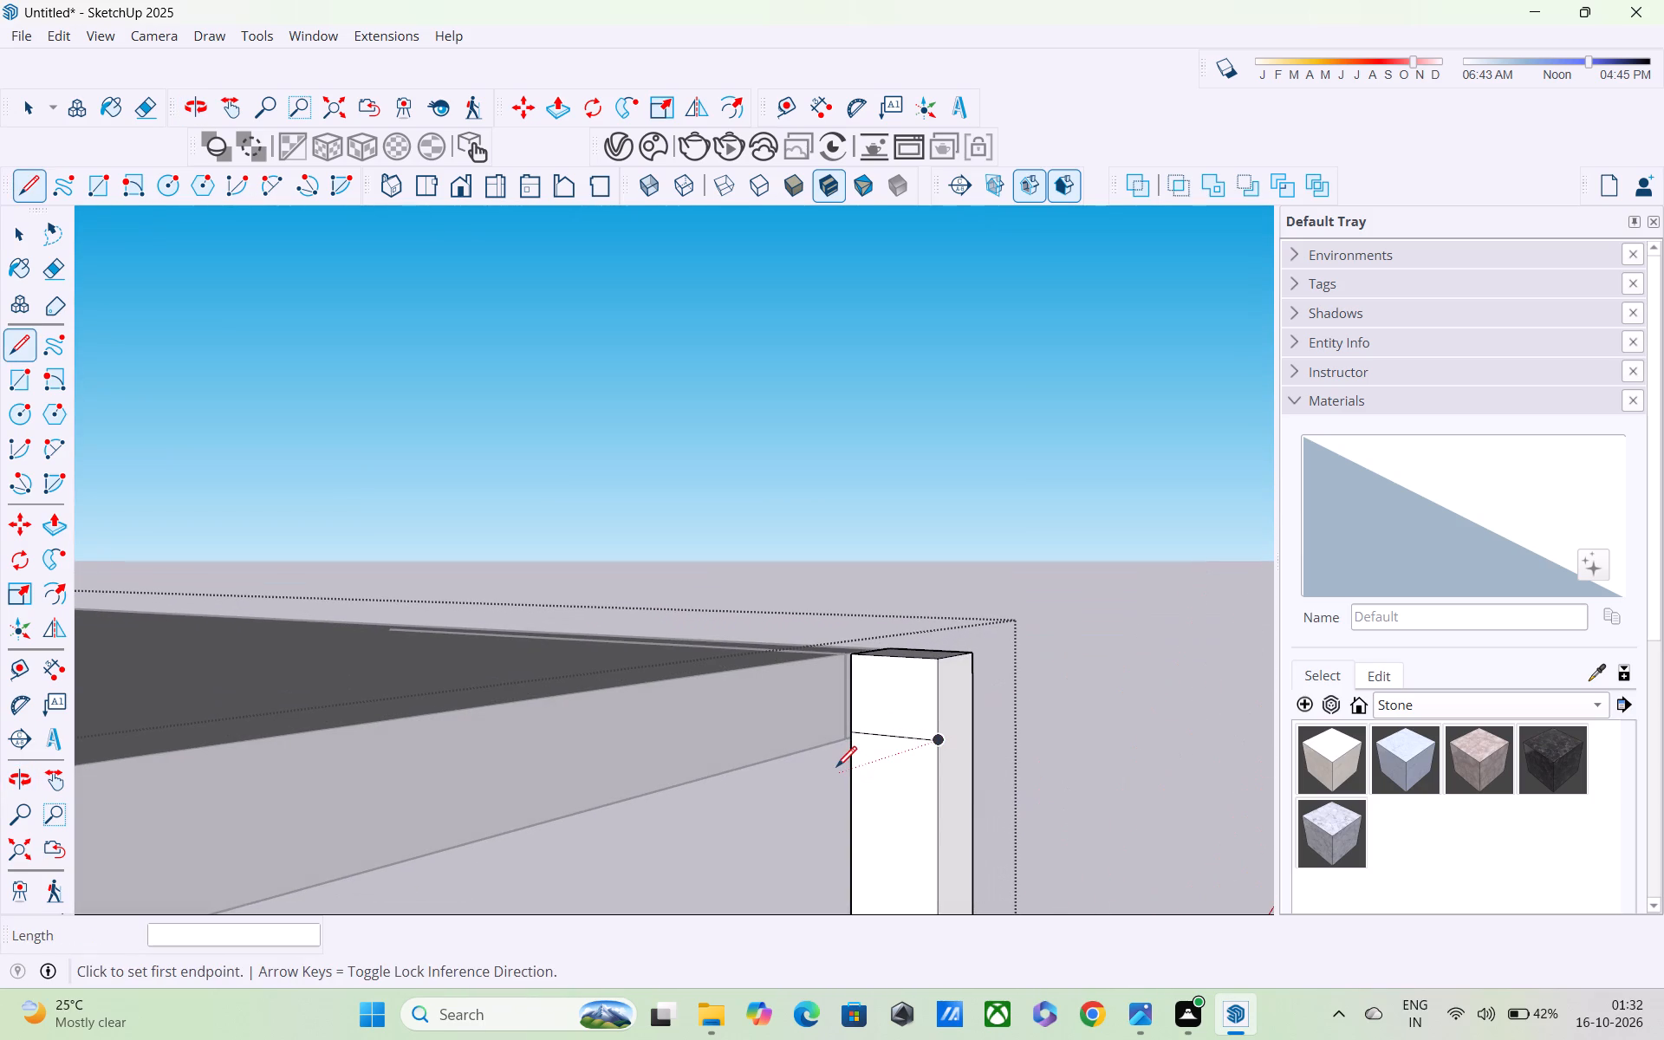
# Push/Pull the post's upper inner face about 12' 8 7/8" along the slab's front edge, ending in line with the lower frame's inner corner.
pyautogui.press('p')
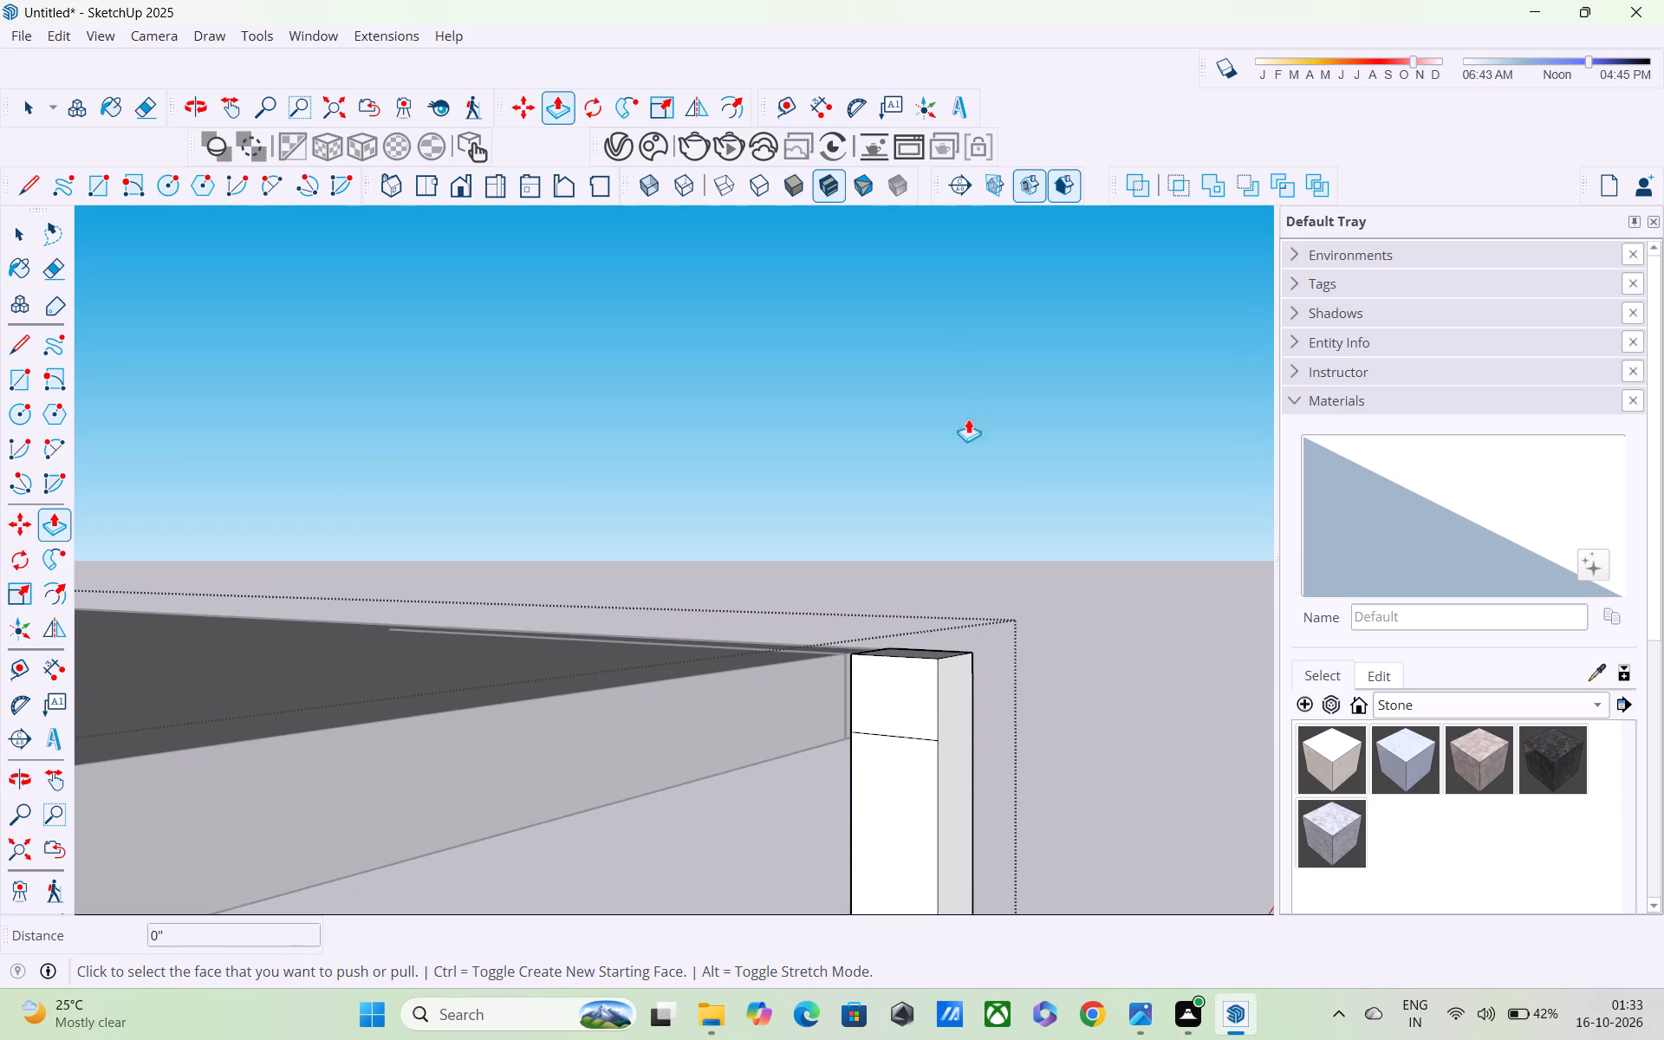
pyautogui.click(900, 682)
pyautogui.scroll(-14, 844, 714)
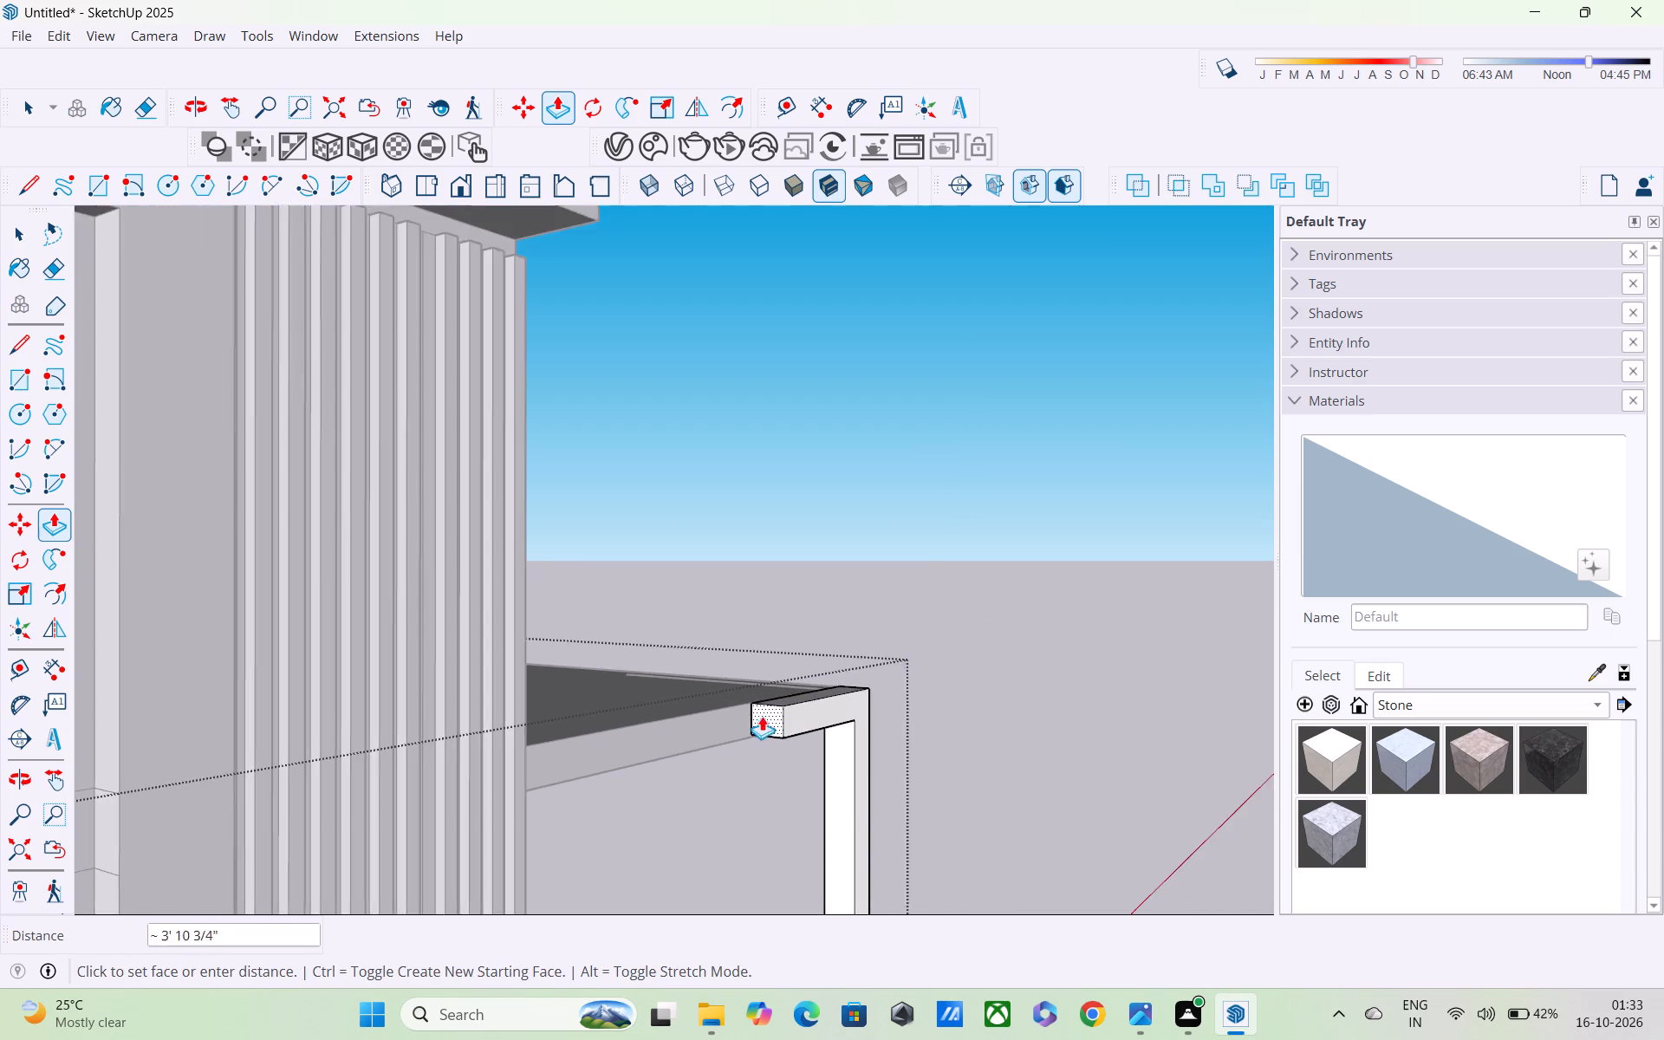
pyautogui.scroll(-3, 762, 716)
pyautogui.moveTo(533, 783); pyautogui.dragTo(129, 738, button='middle')
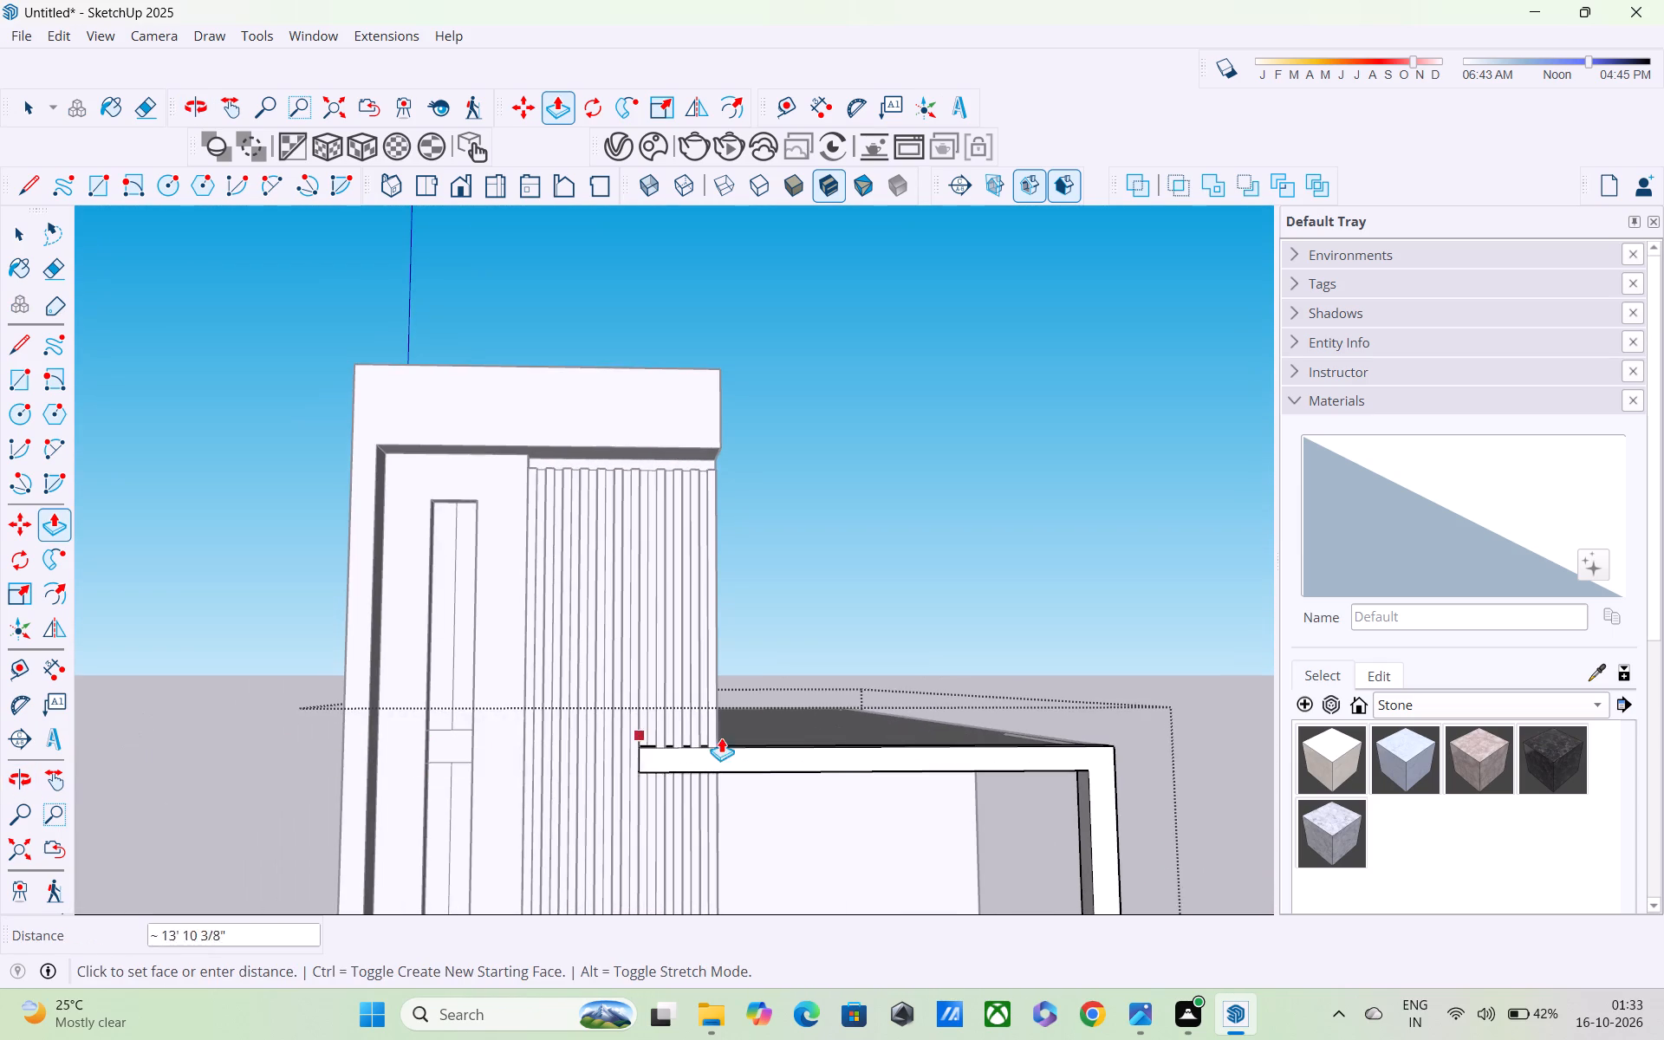
pyautogui.scroll(4, 724, 743)
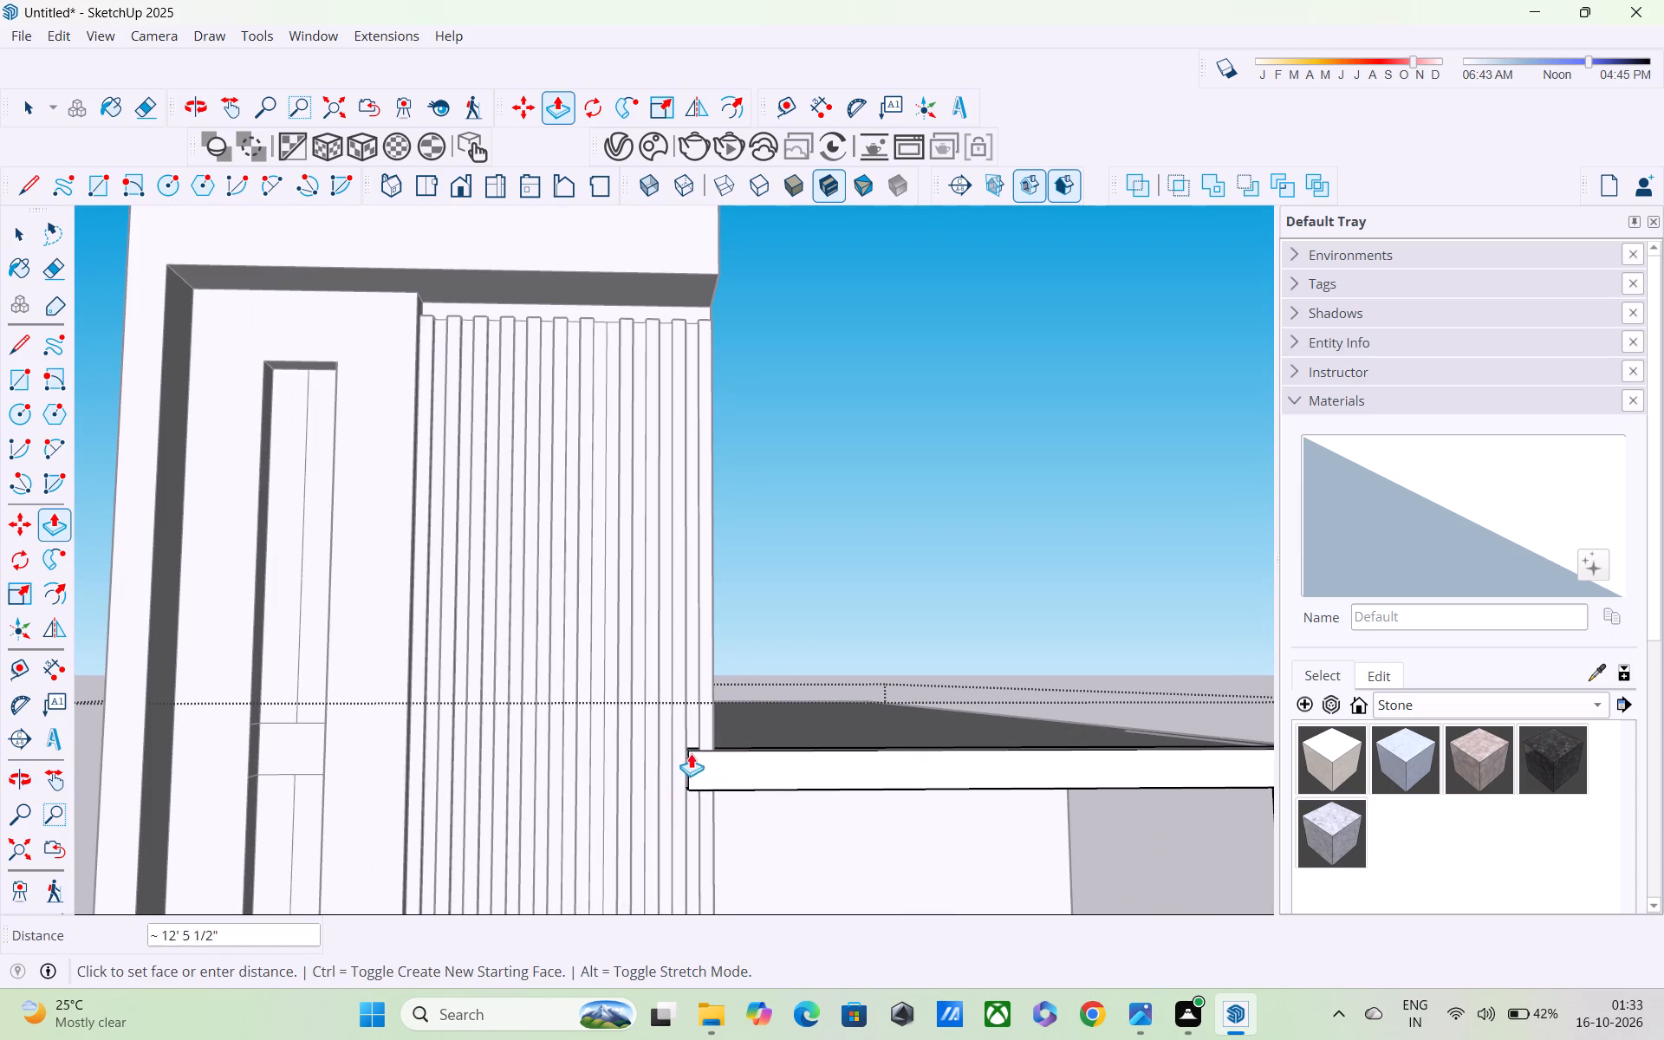
pyautogui.keyDown('shift'); pyautogui.moveTo(691, 753); pyautogui.dragTo(637, 335, button='middle'); pyautogui.keyUp('shift')
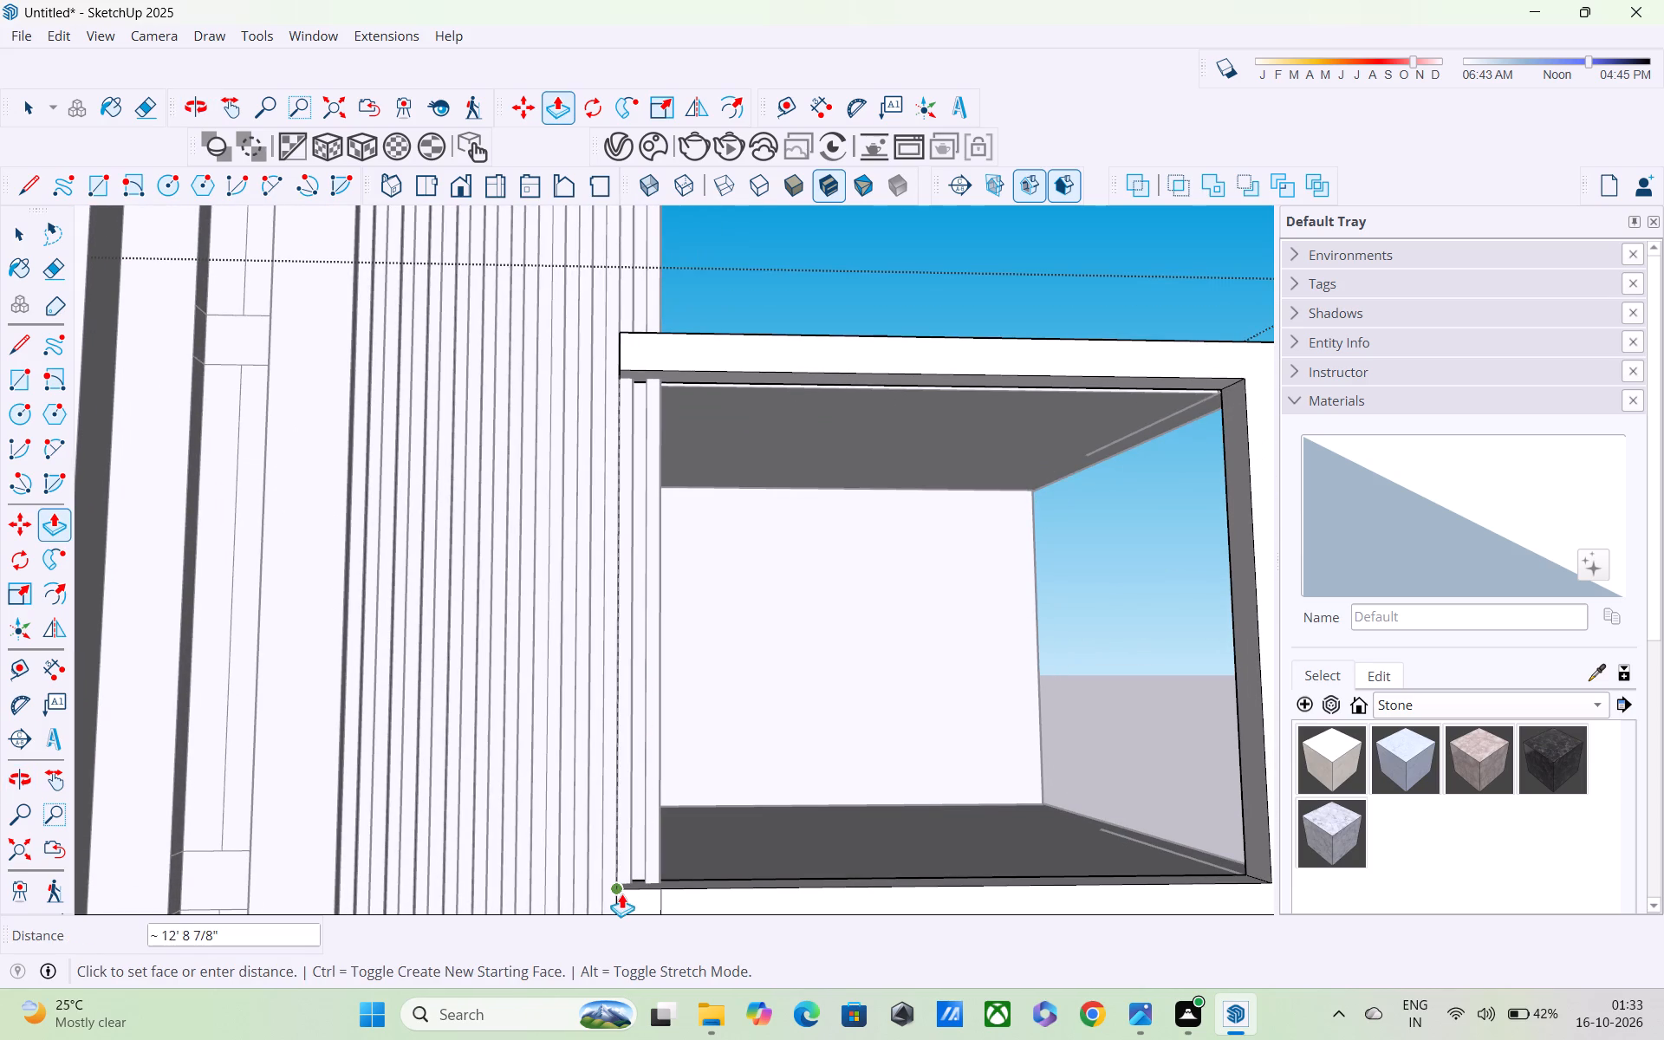
pyautogui.click(621, 894)
# Examine the frame around the projecting floors against the whole building, and close the frame's group.
pyautogui.scroll(-4, 625, 784)
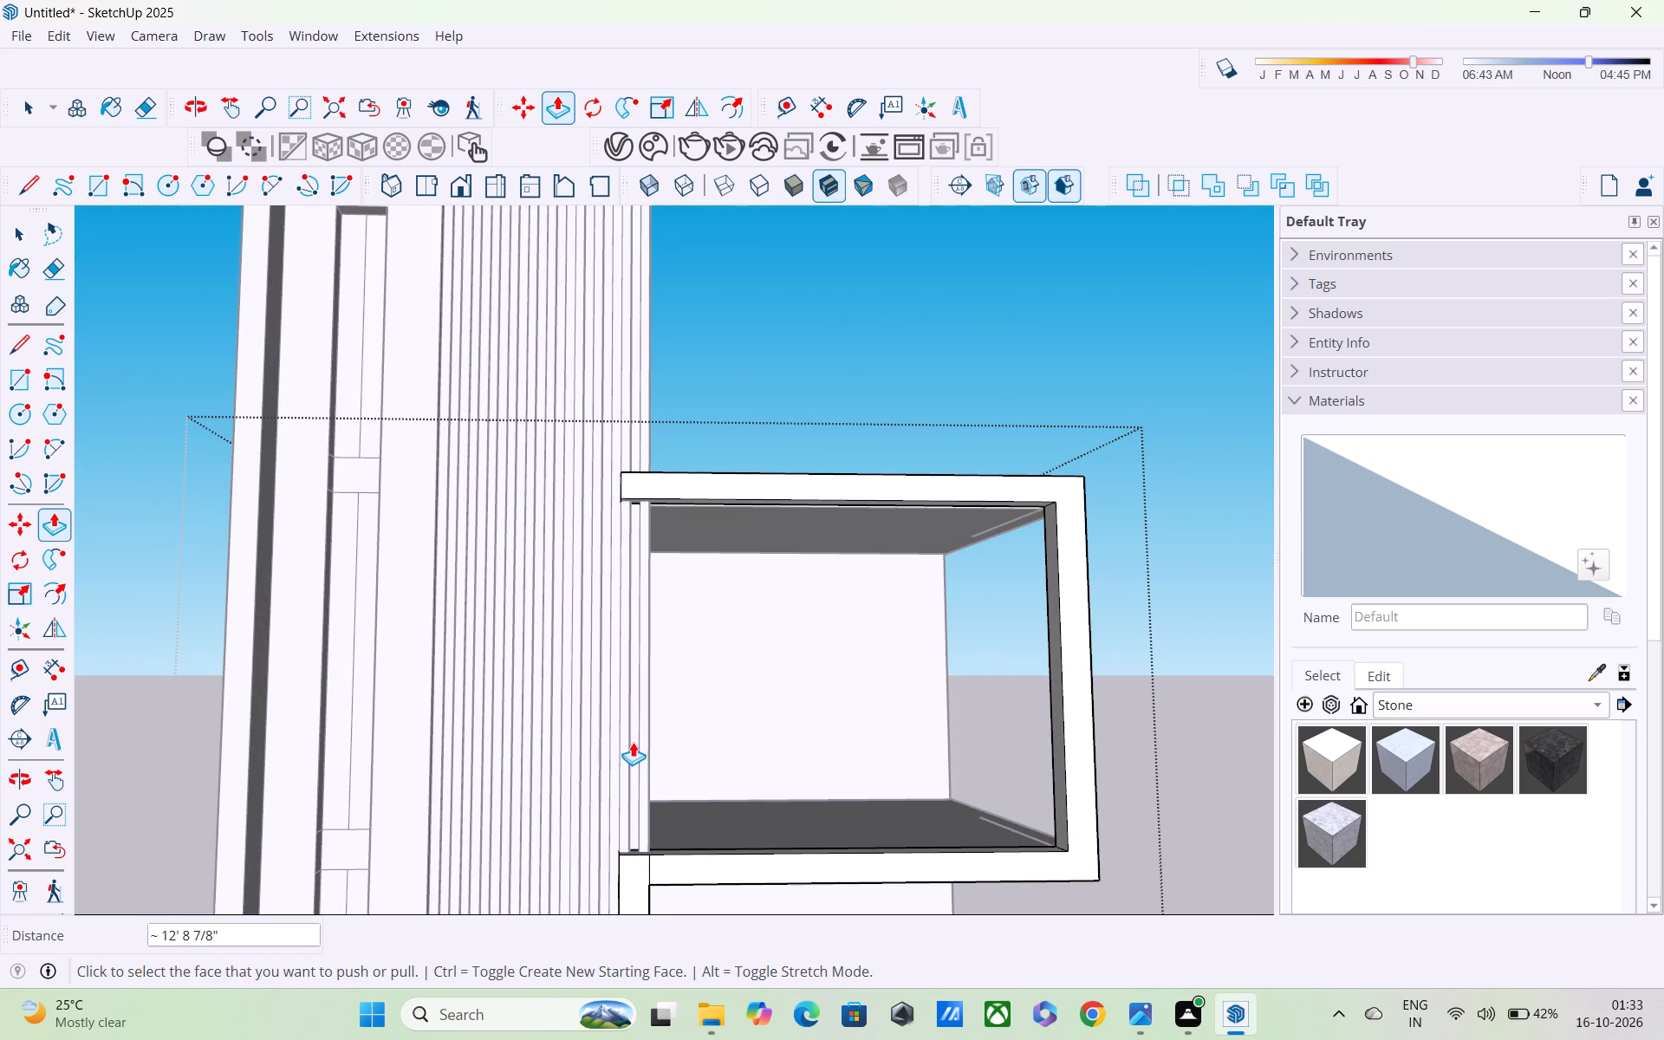
pyautogui.scroll(-4, 633, 736)
pyautogui.moveTo(634, 731); pyautogui.dragTo(629, 805, button='middle')
pyautogui.scroll(1, 629, 805)
pyautogui.scroll(-7, 629, 783)
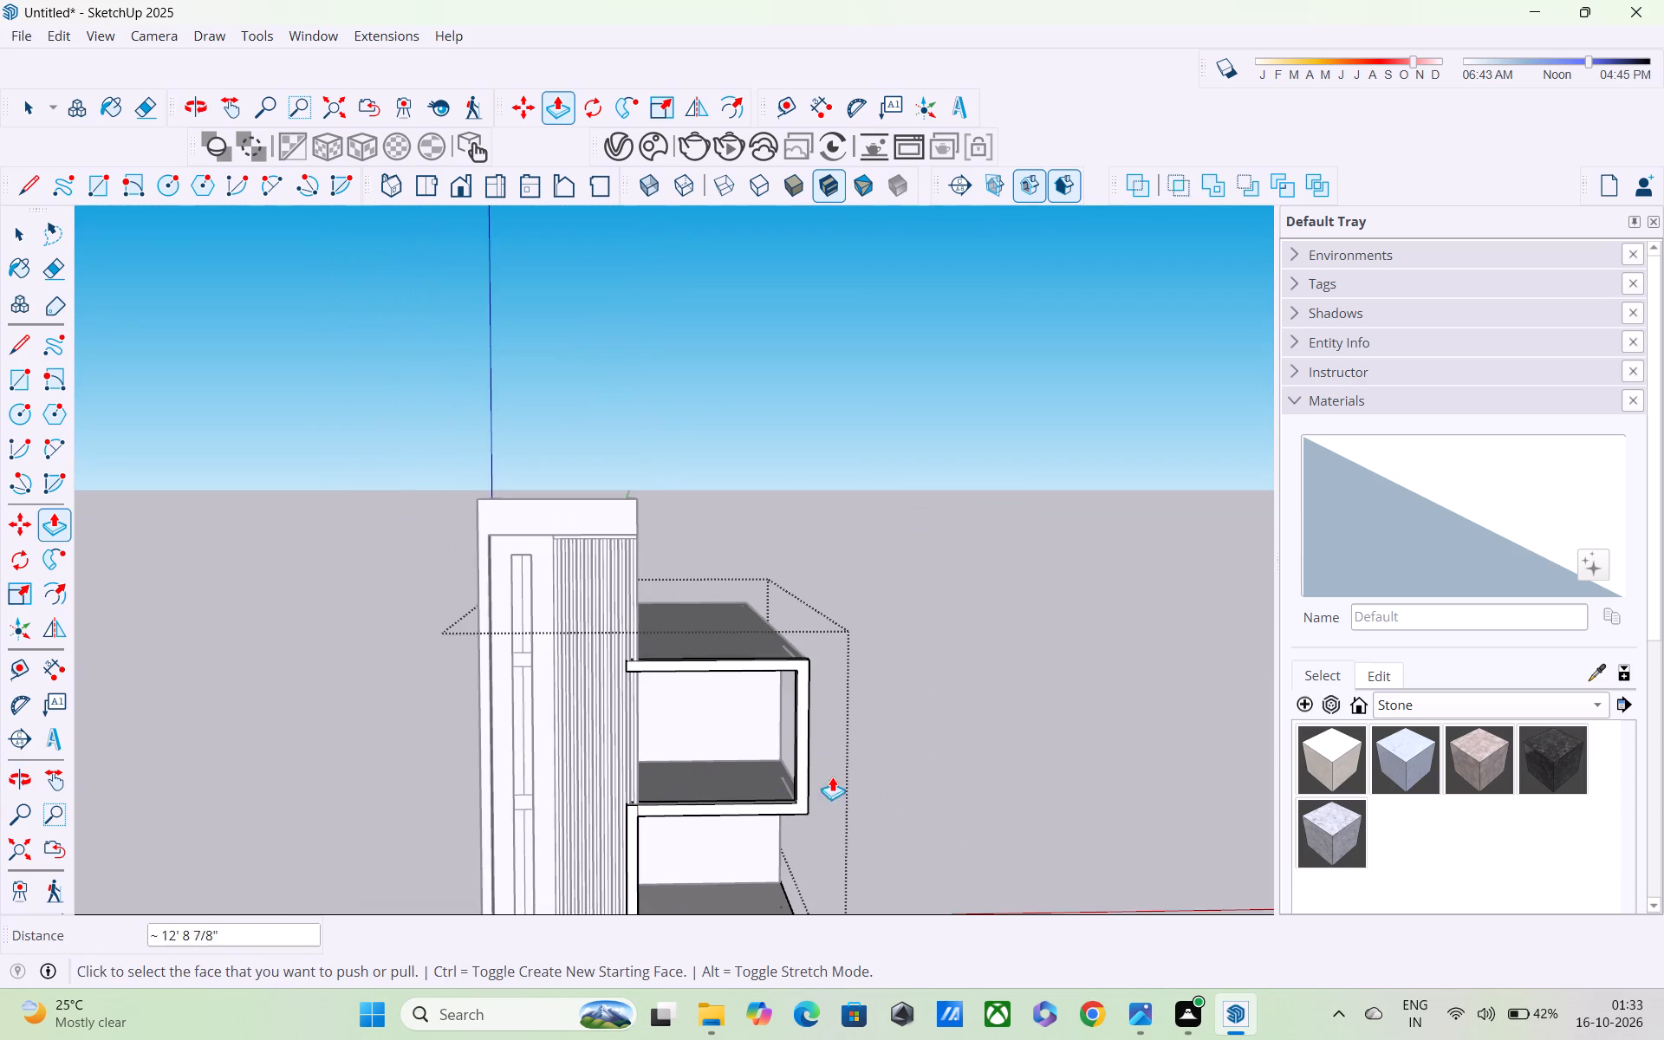
pyautogui.moveTo(833, 777); pyautogui.dragTo(777, 590, button='middle')
pyautogui.keyDown('shift'); pyautogui.moveTo(812, 760); pyautogui.dragTo(751, 499, button='middle'); pyautogui.keyUp('shift')
pyautogui.scroll(-1, 753, 510)
pyautogui.moveTo(761, 531); pyautogui.dragTo(817, 663, button='middle')
pyautogui.moveTo(820, 662); pyautogui.dragTo(833, 688, button='middle')
pyautogui.scroll(-3, 837, 640)
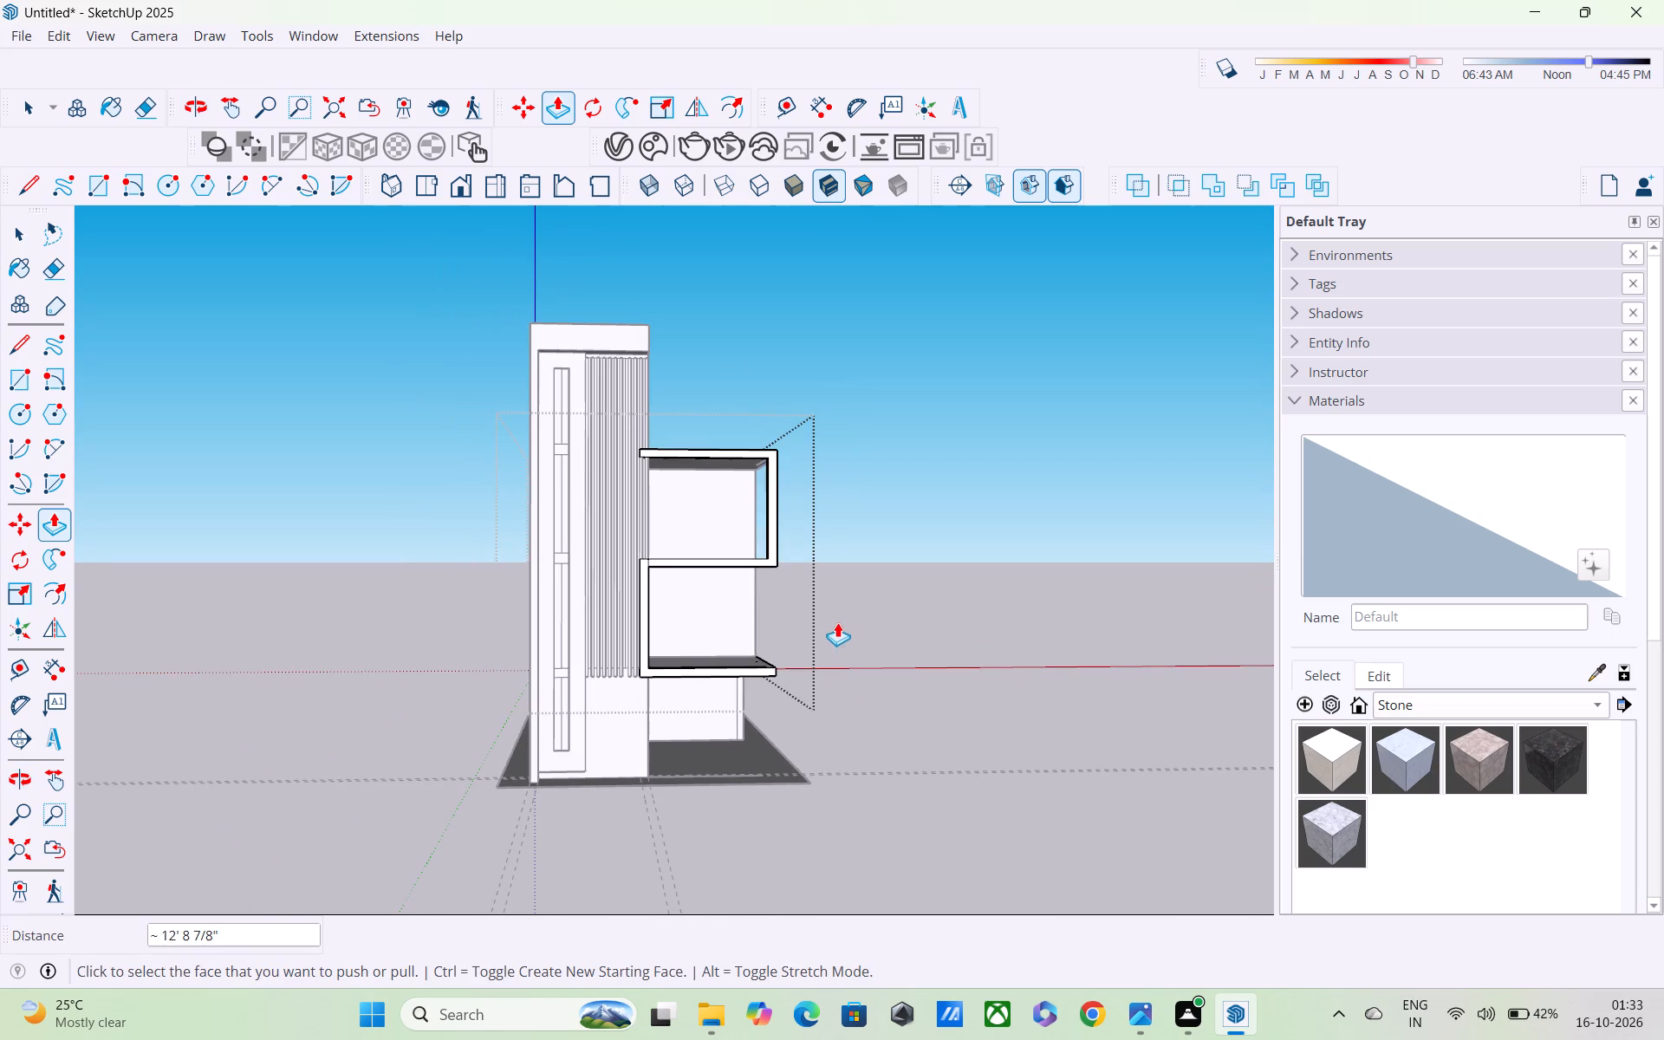
pyautogui.moveTo(837, 615); pyautogui.dragTo(852, 654, button='middle')
pyautogui.scroll(-3, 850, 646)
pyautogui.moveTo(833, 633); pyautogui.dragTo(797, 615, button='middle')
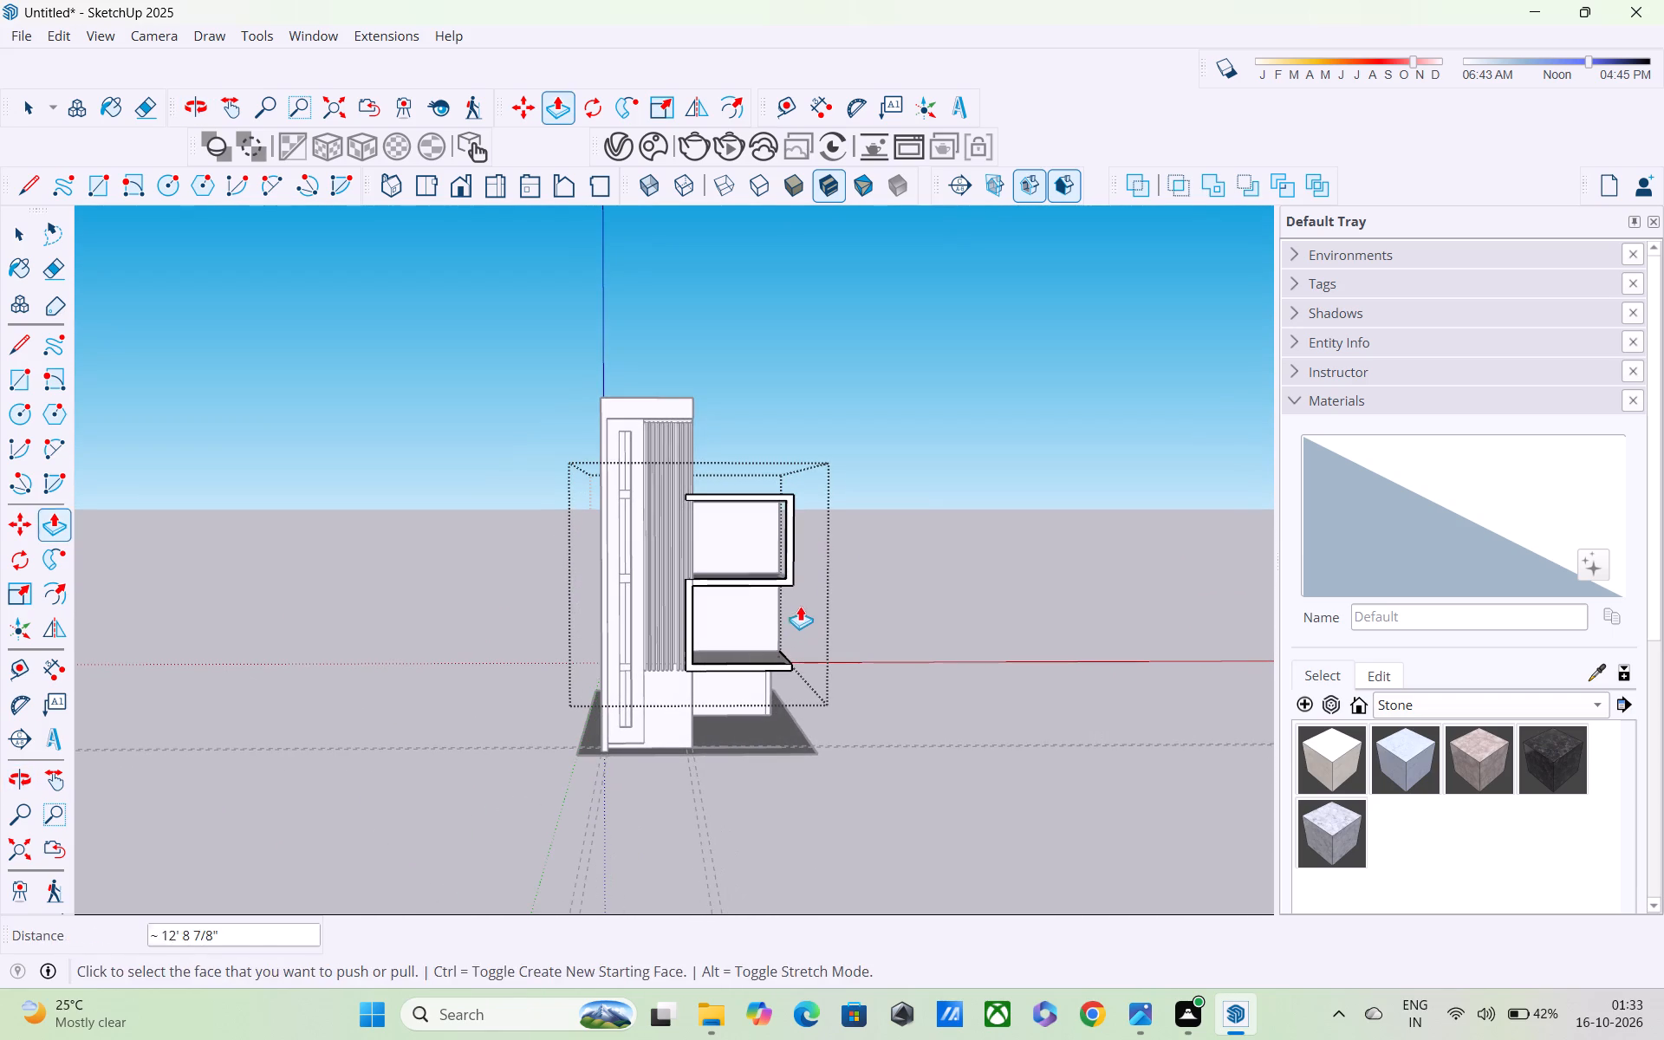
pyautogui.press('space')
pyautogui.click(923, 494)
# Push/Pull the front faces of the two tower fins nearest the frame back 3" so they sit flush with the wall.
pyautogui.moveTo(883, 530); pyautogui.dragTo(807, 536, button='middle')
pyautogui.scroll(10, 679, 567)
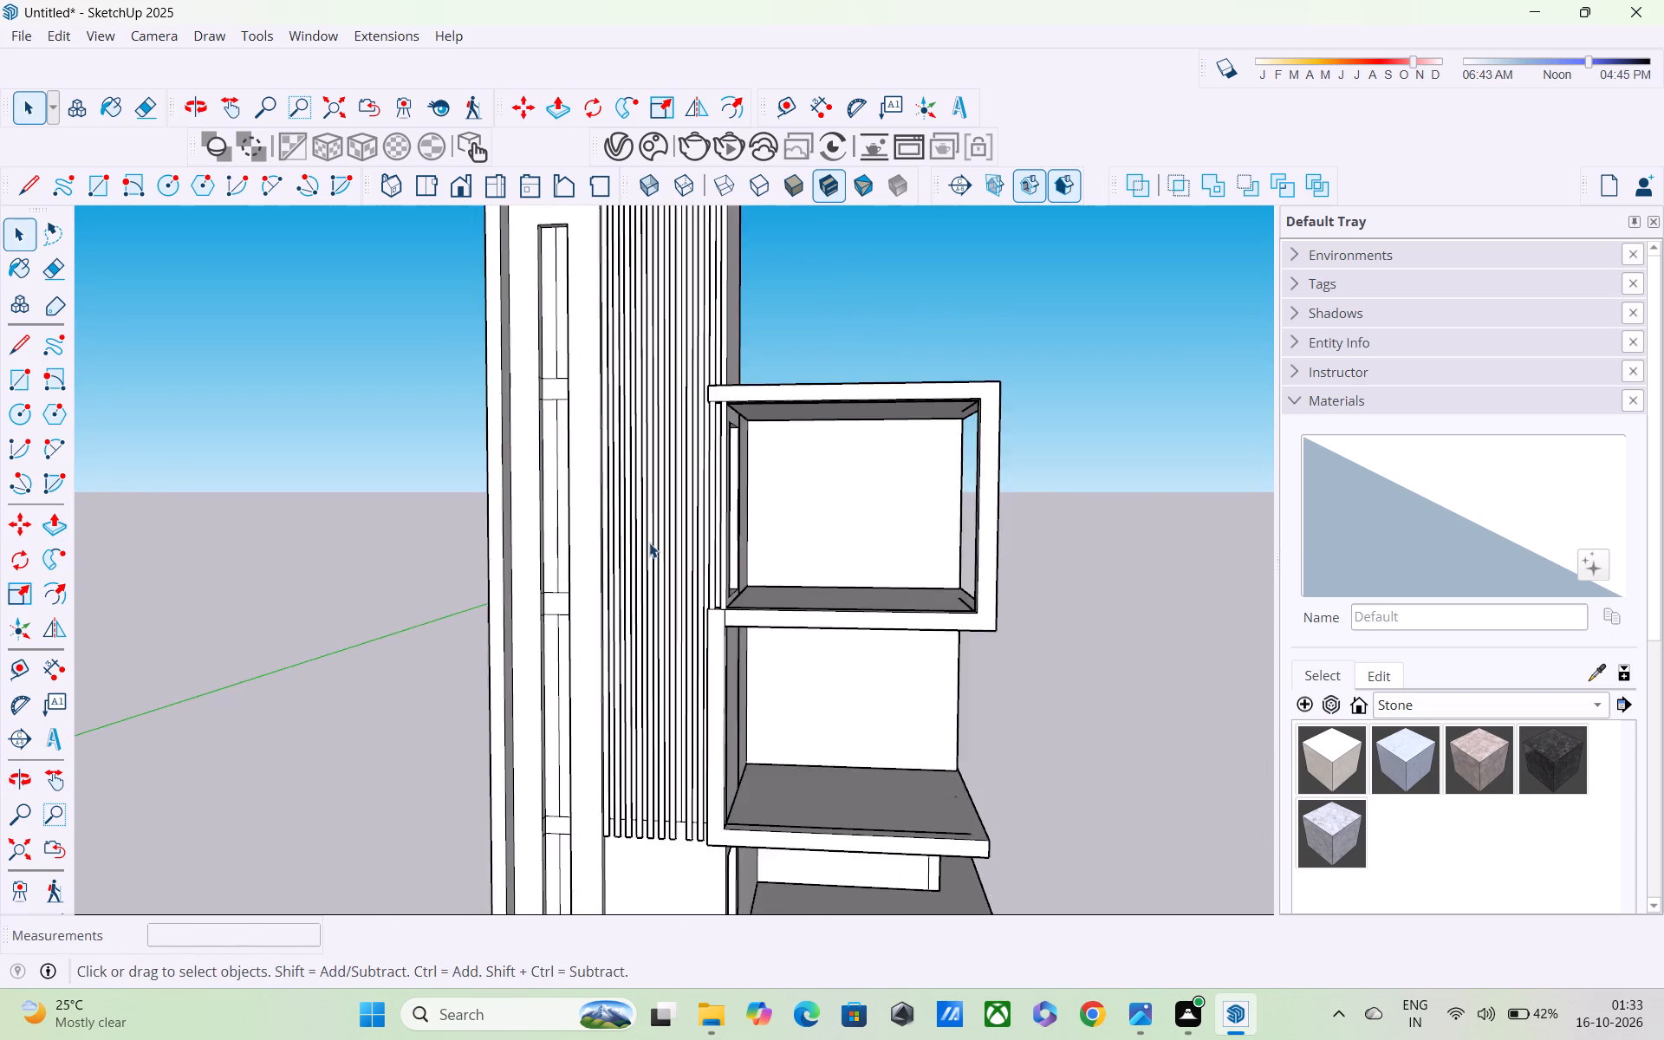
pyautogui.scroll(10, 649, 543)
pyautogui.scroll(-8, 653, 572)
pyautogui.moveTo(685, 716); pyautogui.dragTo(691, 539, button='middle')
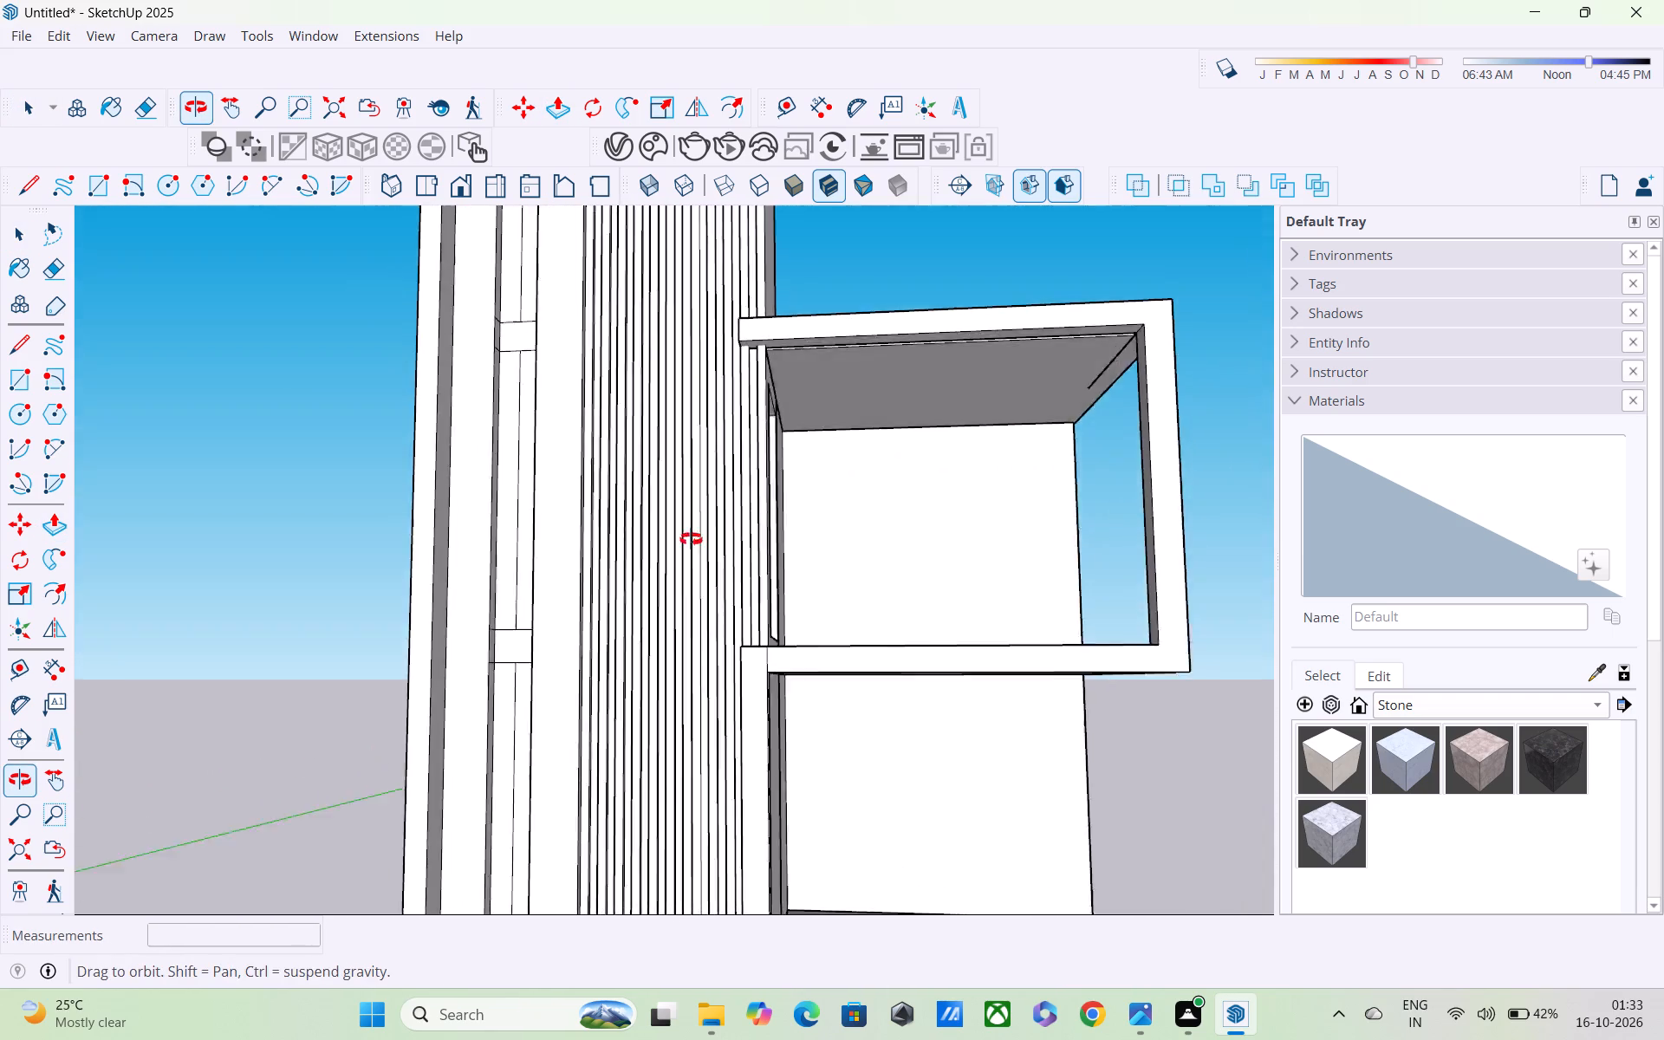
pyautogui.moveTo(691, 539); pyautogui.dragTo(699, 444, button='middle')
pyautogui.scroll(-5, 711, 485)
pyautogui.keyDown('shift'); pyautogui.moveTo(726, 704); pyautogui.dragTo(726, 613, button='middle'); pyautogui.keyUp('shift')
pyautogui.scroll(10, 721, 653)
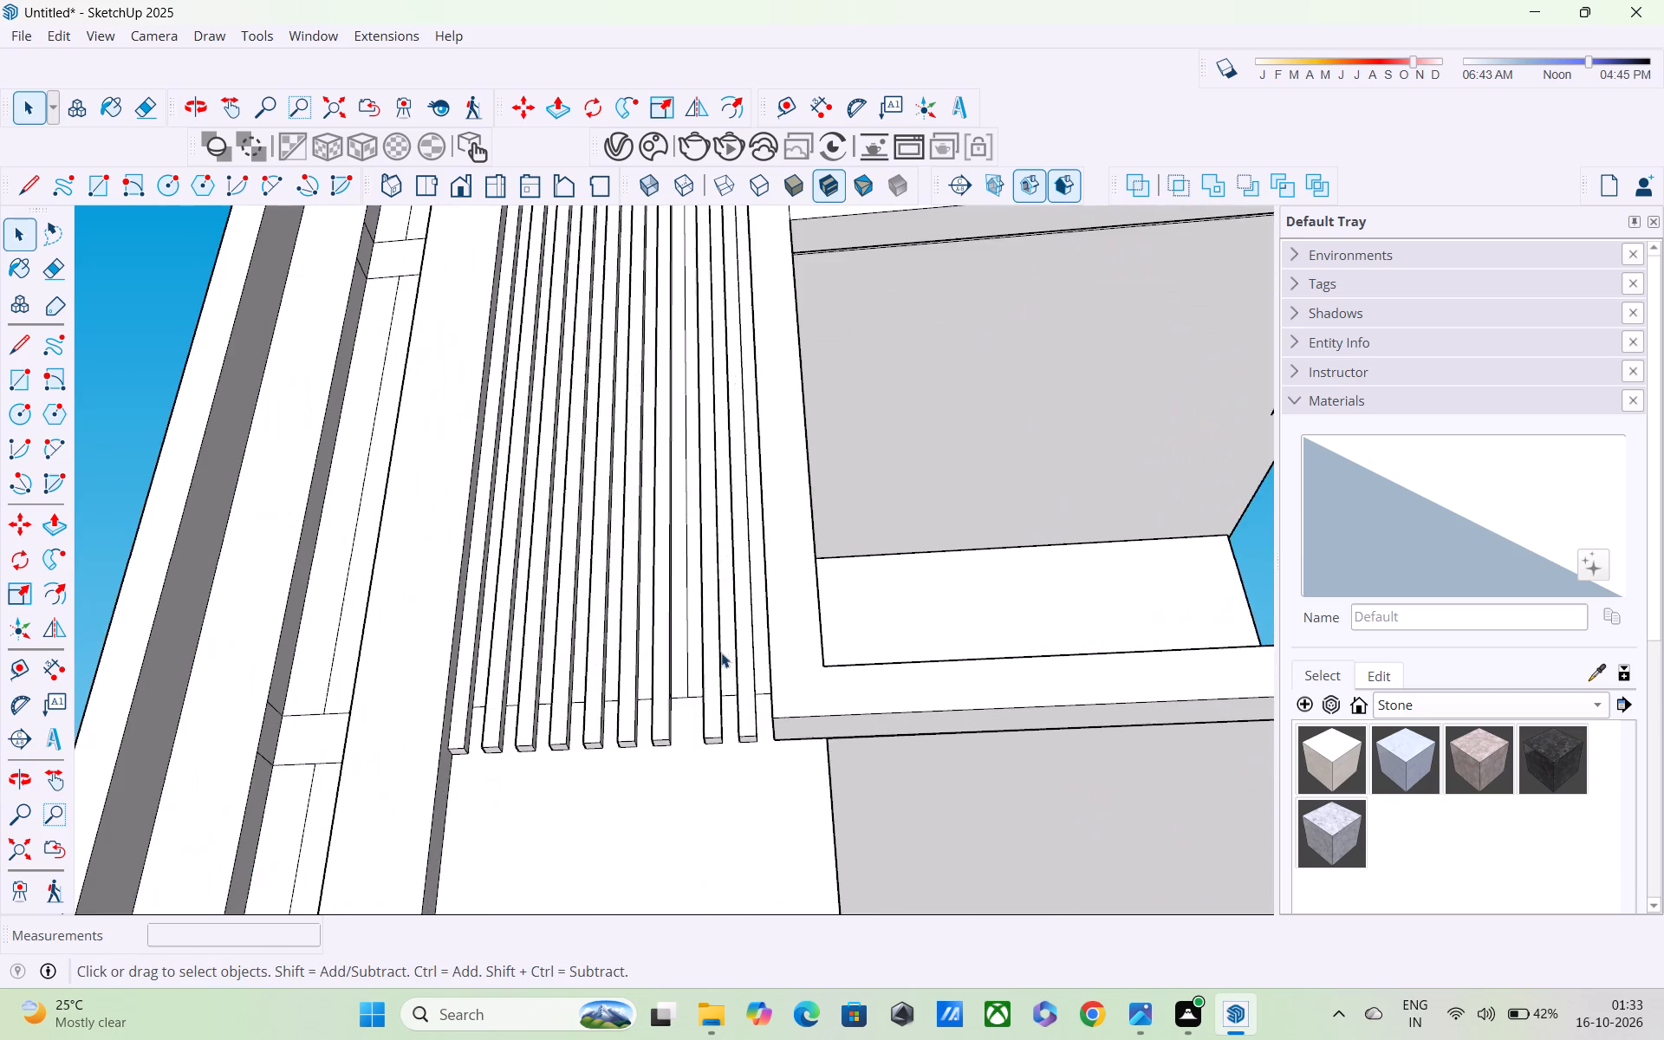
pyautogui.scroll(8, 732, 681)
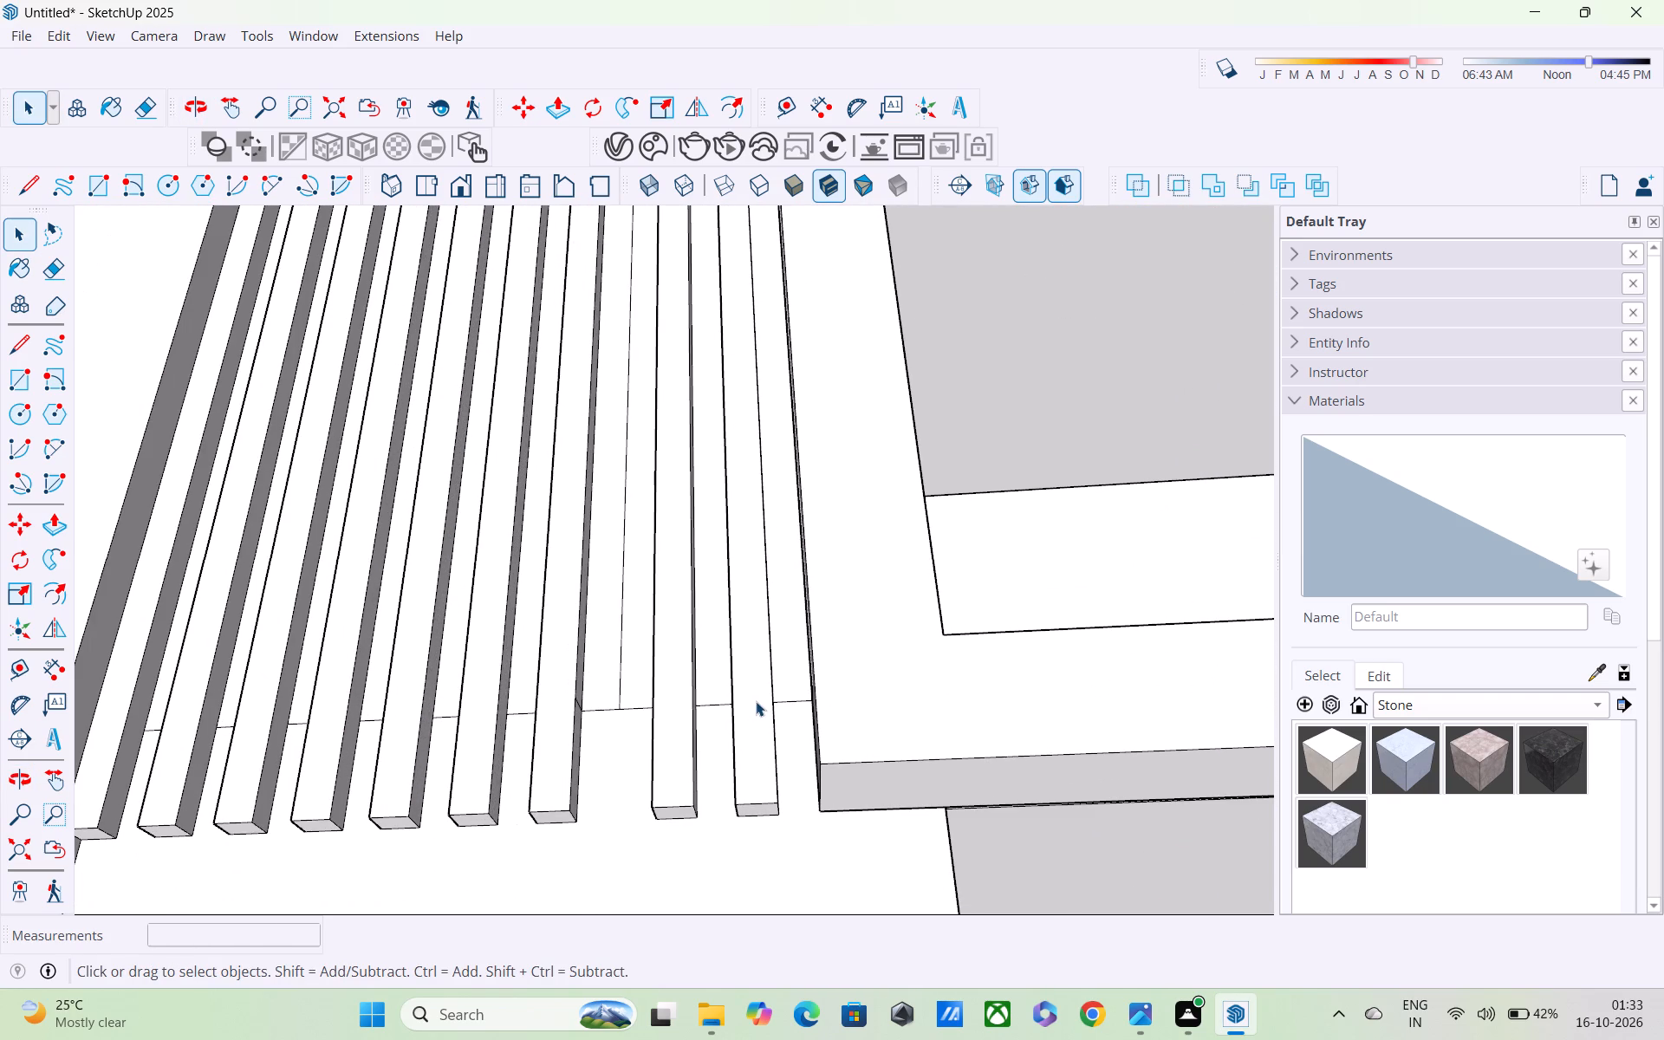
pyautogui.press('p')
pyautogui.click(757, 695)
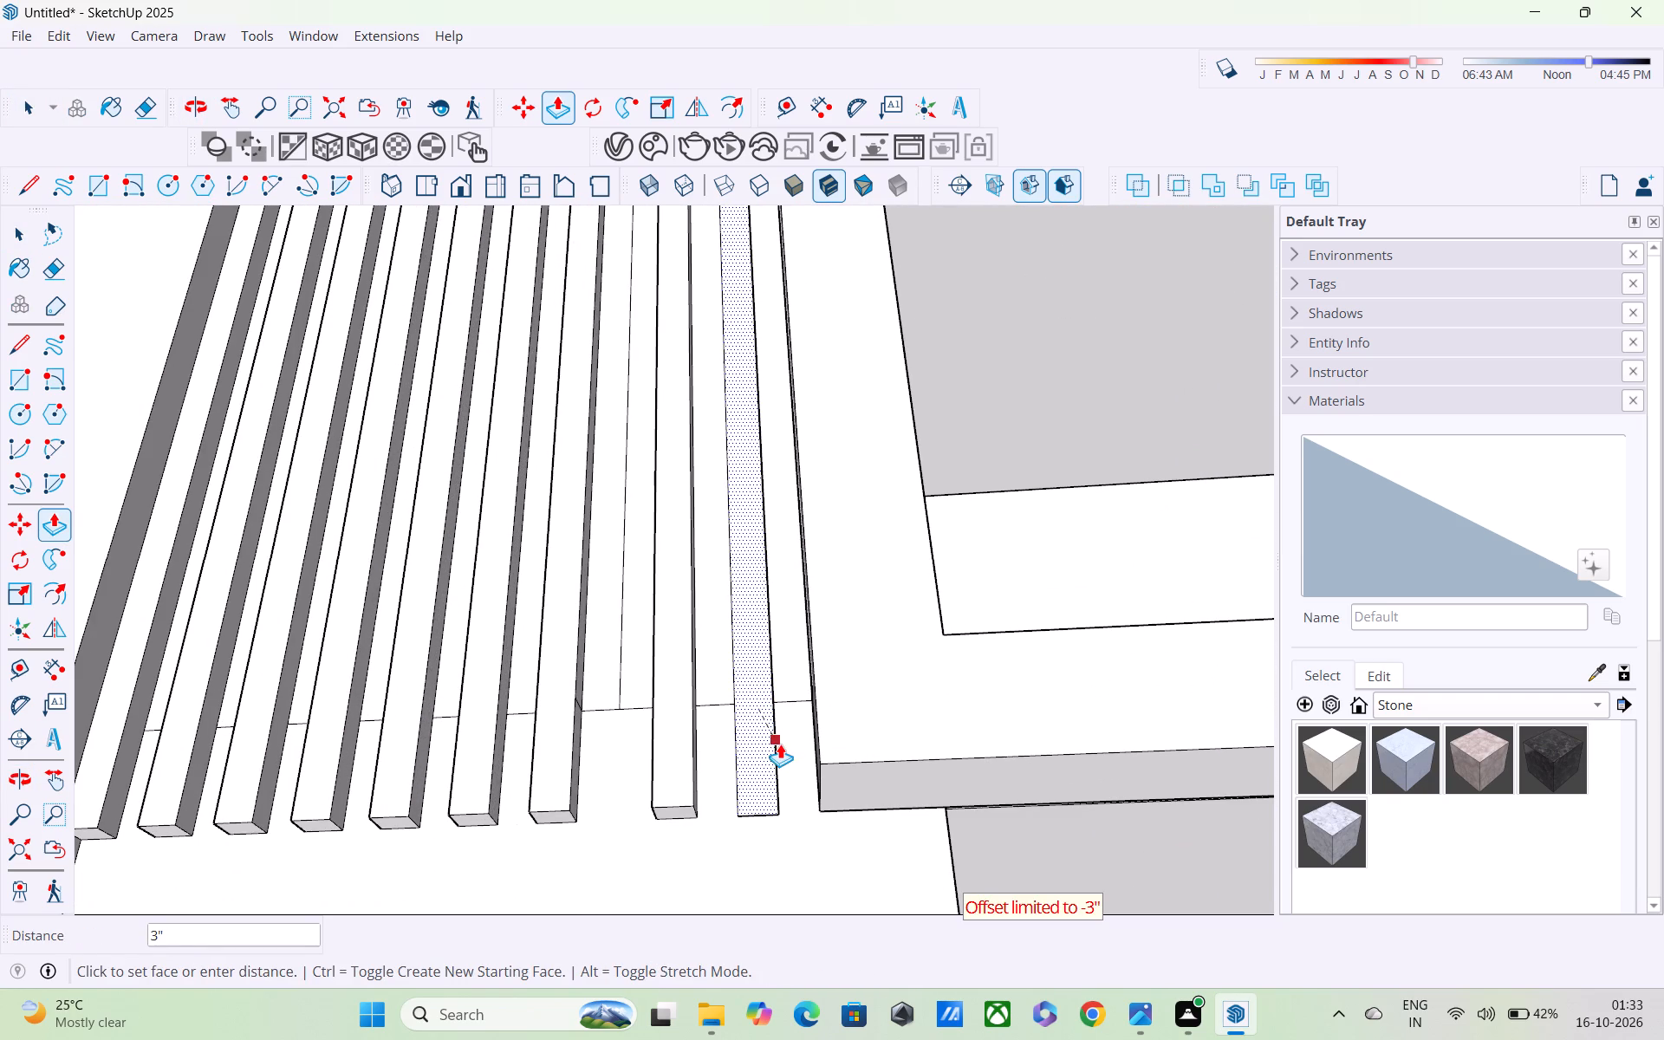
pyautogui.click(781, 745)
pyautogui.click(673, 718)
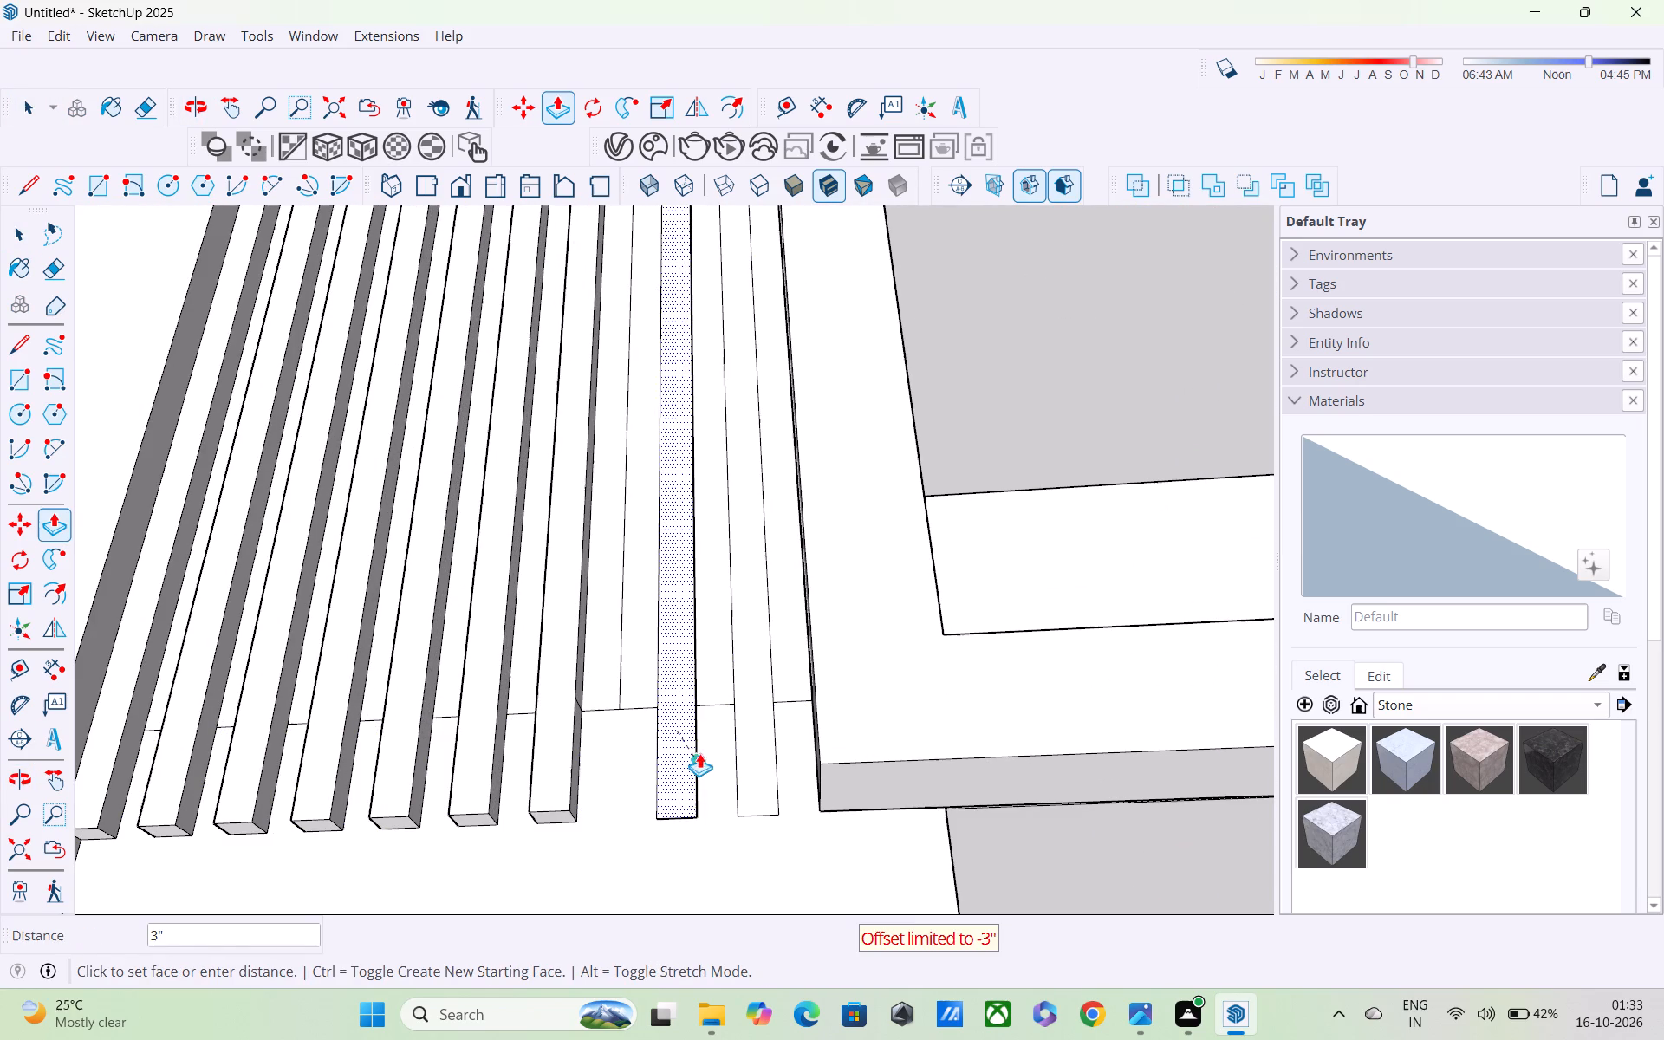
pyautogui.click(705, 758)
# Push/Pull the narrow wall strip beside the remaining fins outward 3" to form a fin.
pyautogui.moveTo(610, 670); pyautogui.dragTo(653, 752, button='middle')
pyautogui.scroll(1, 620, 659)
pyautogui.click(620, 659)
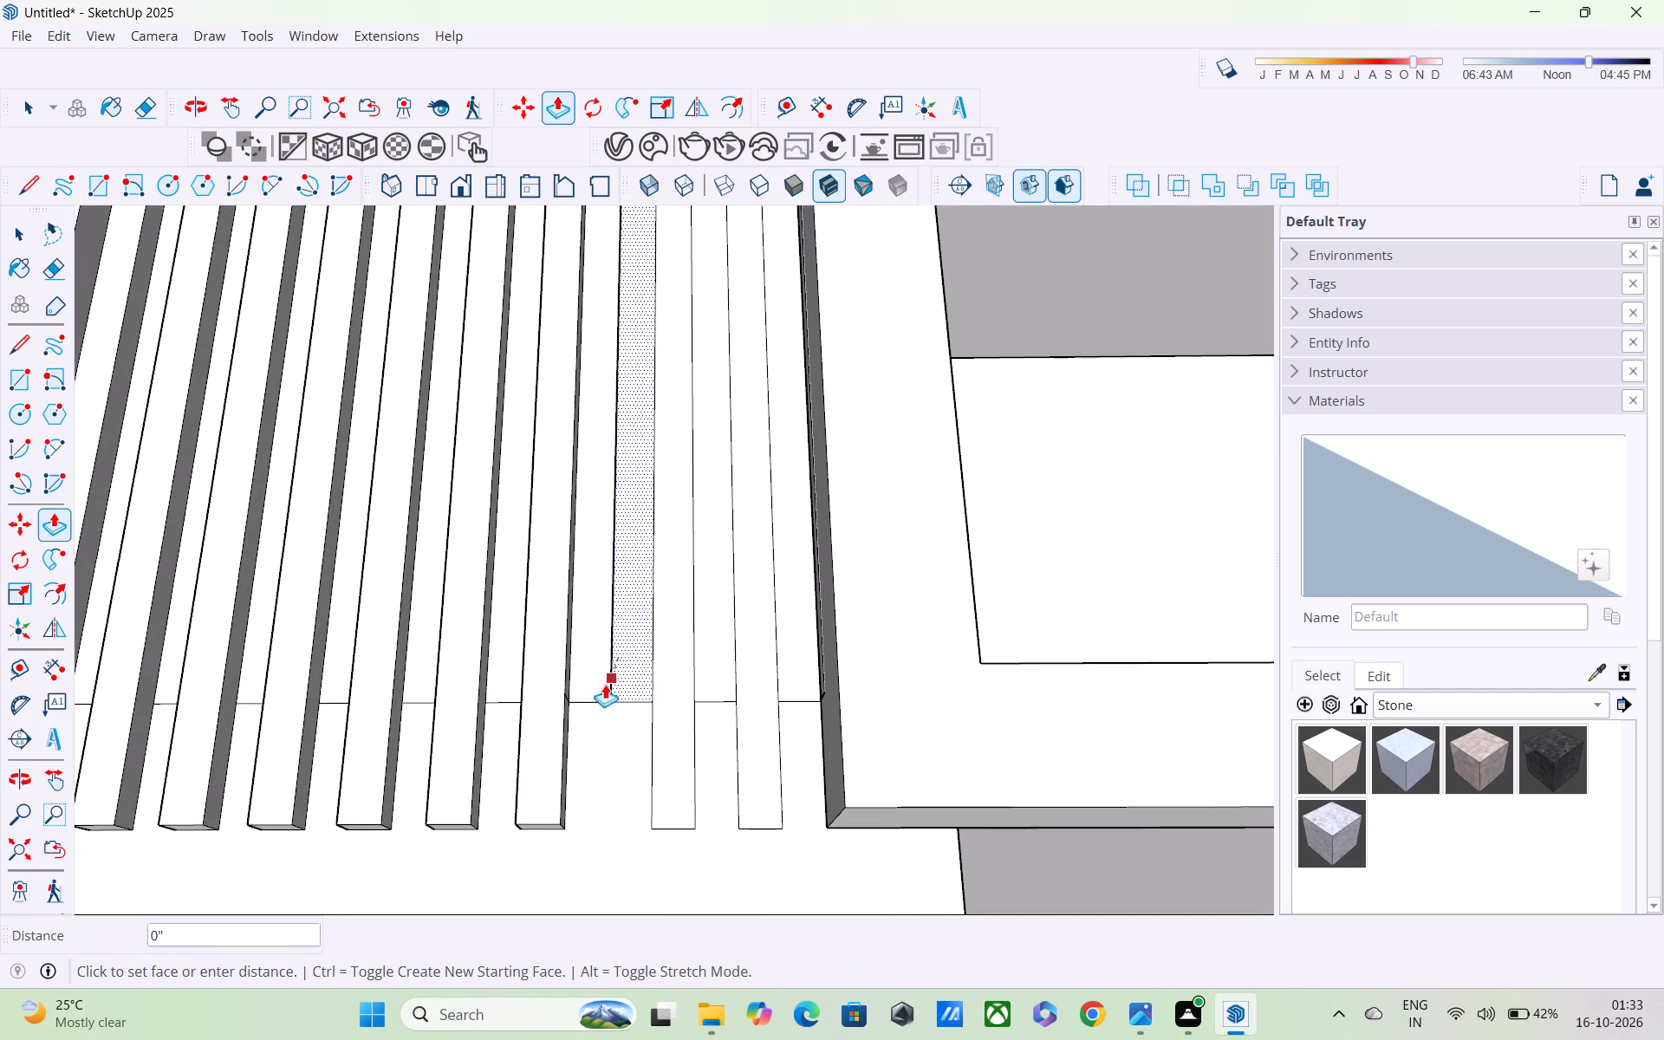
pyautogui.click(562, 741)
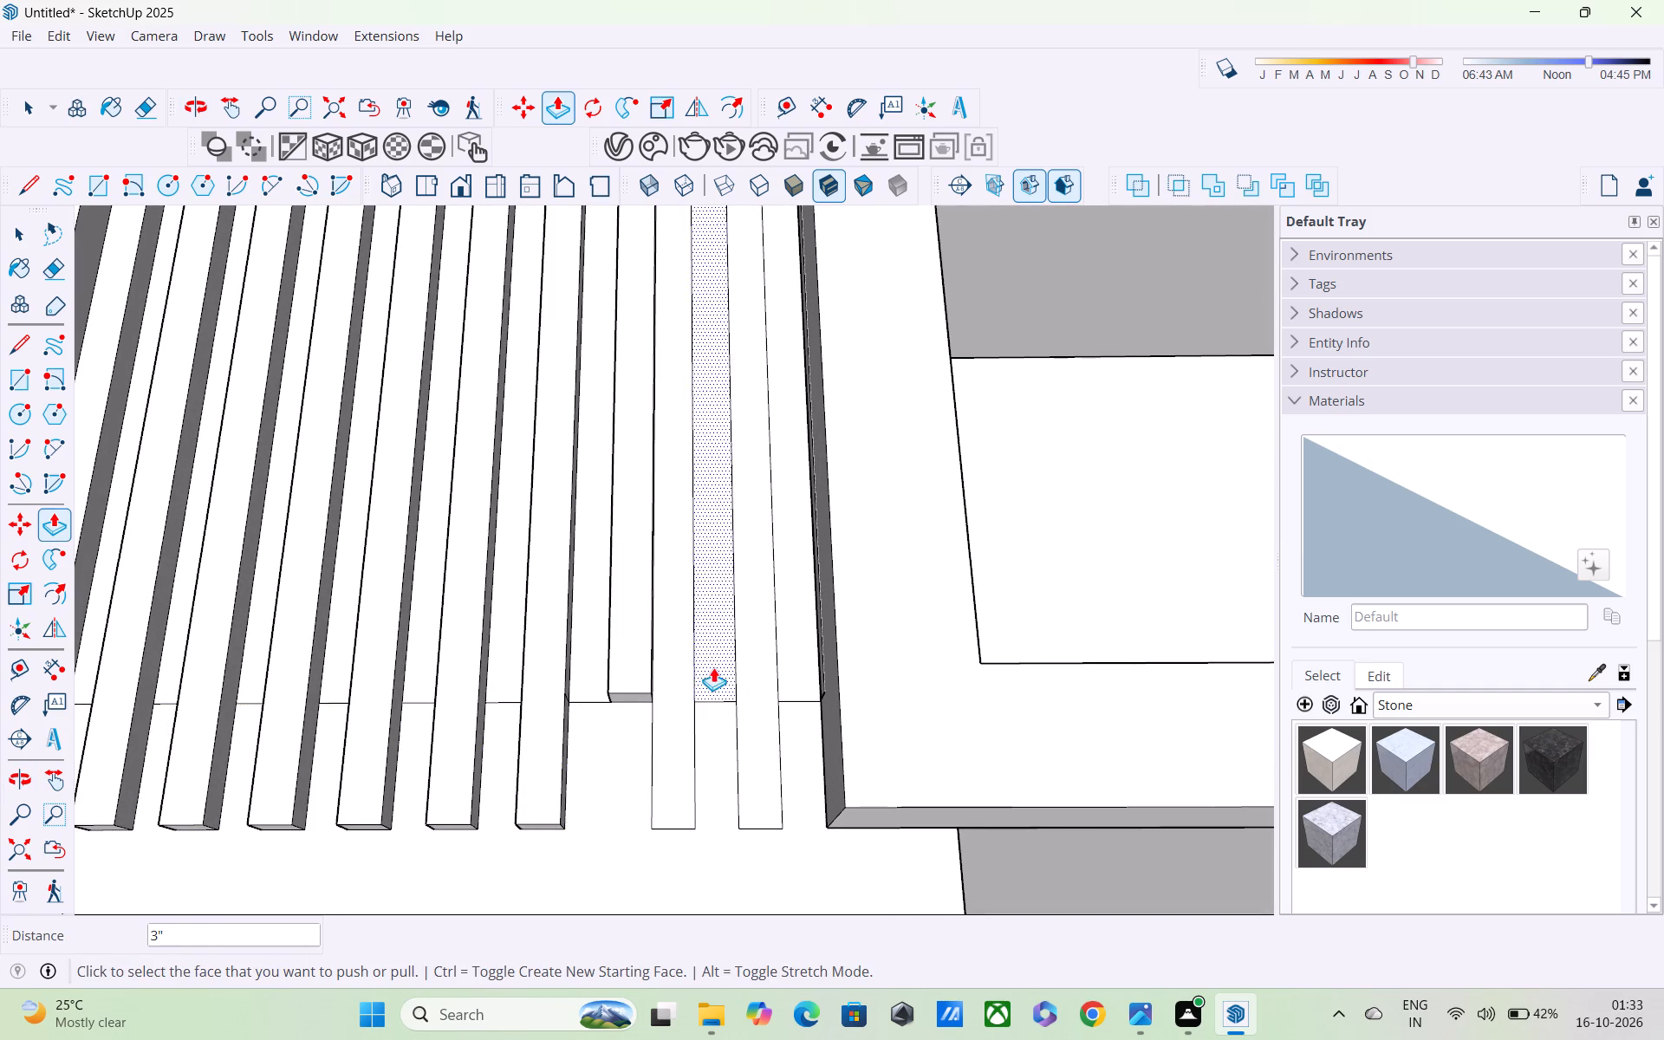
# Push/Pull the wall strip between the two flattened fins outward 3" to form a second new fin.
pyautogui.click(752, 657)
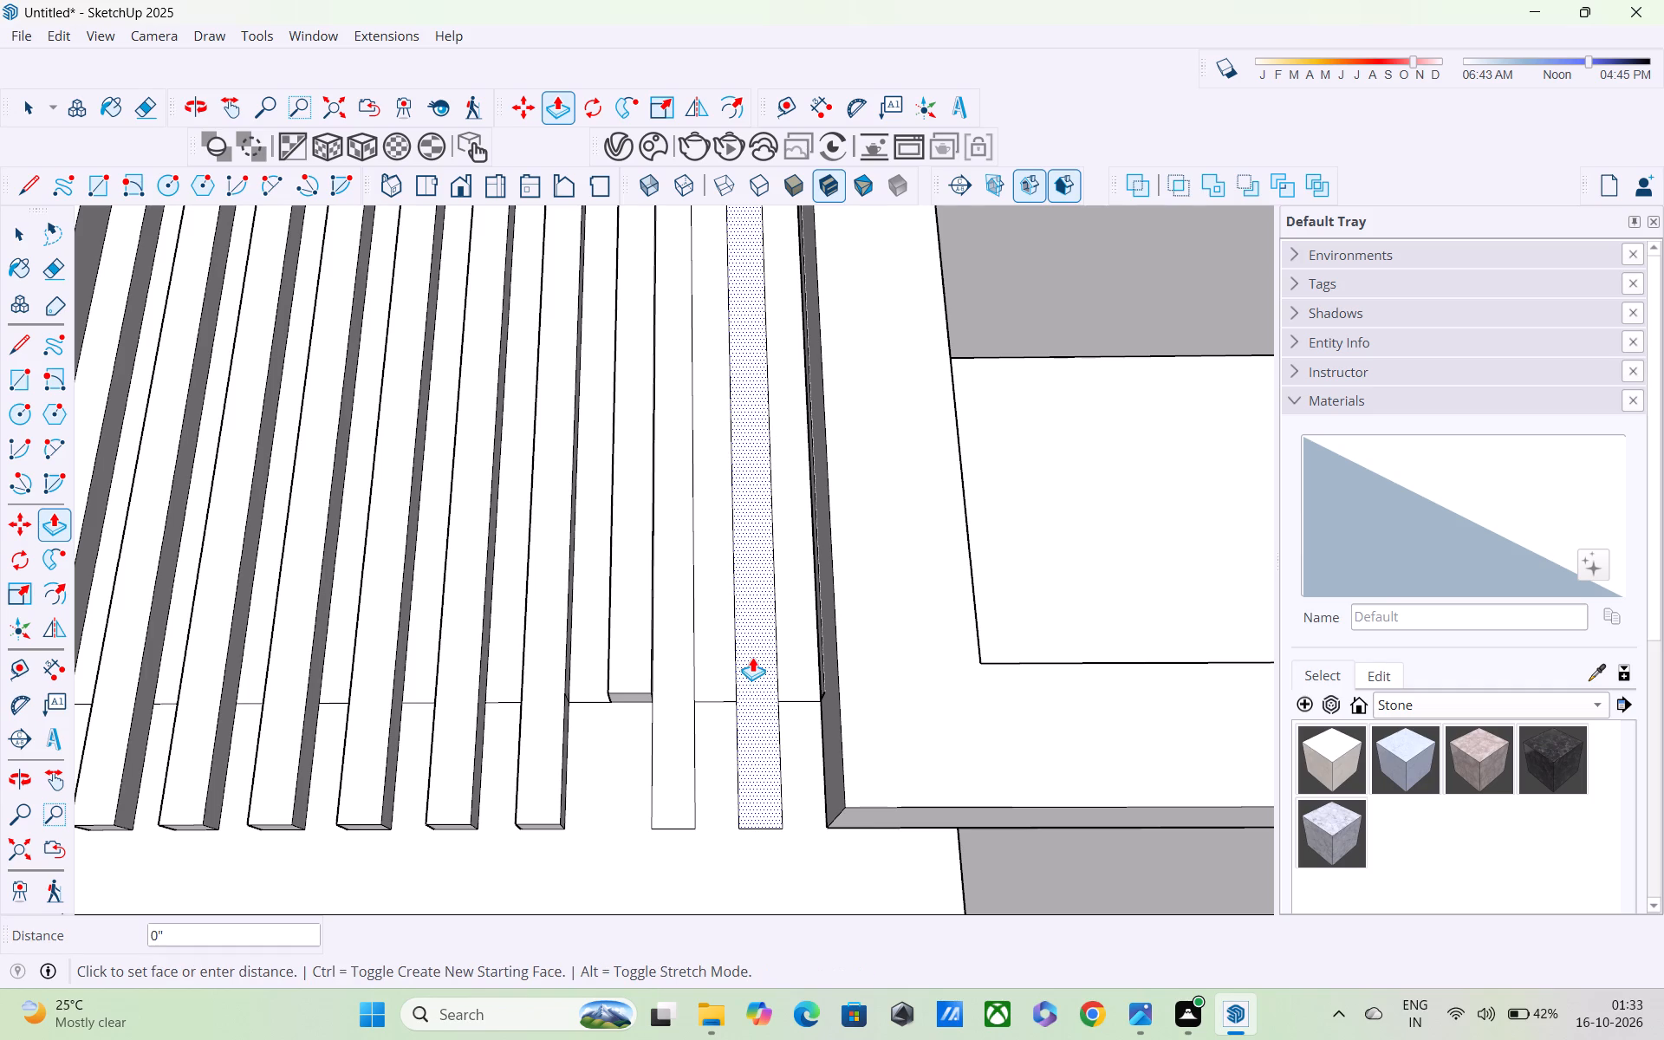
pyautogui.press('Escape')
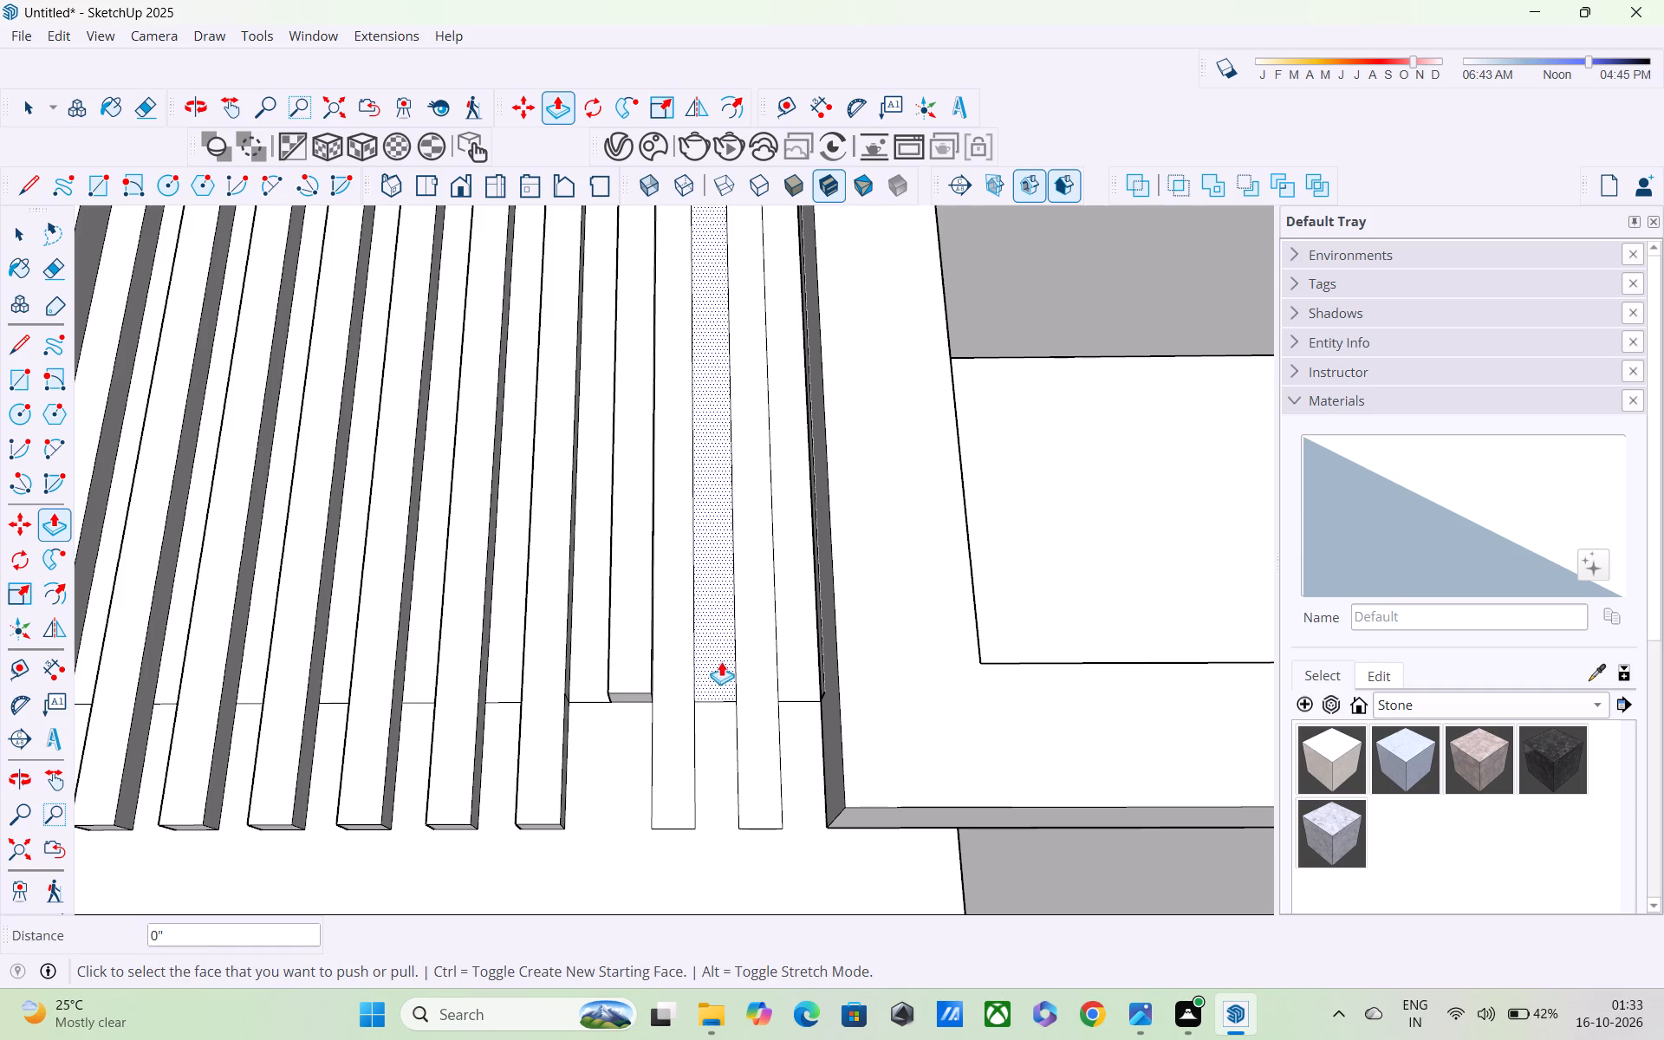
pyautogui.click(716, 653)
pyautogui.click(655, 671)
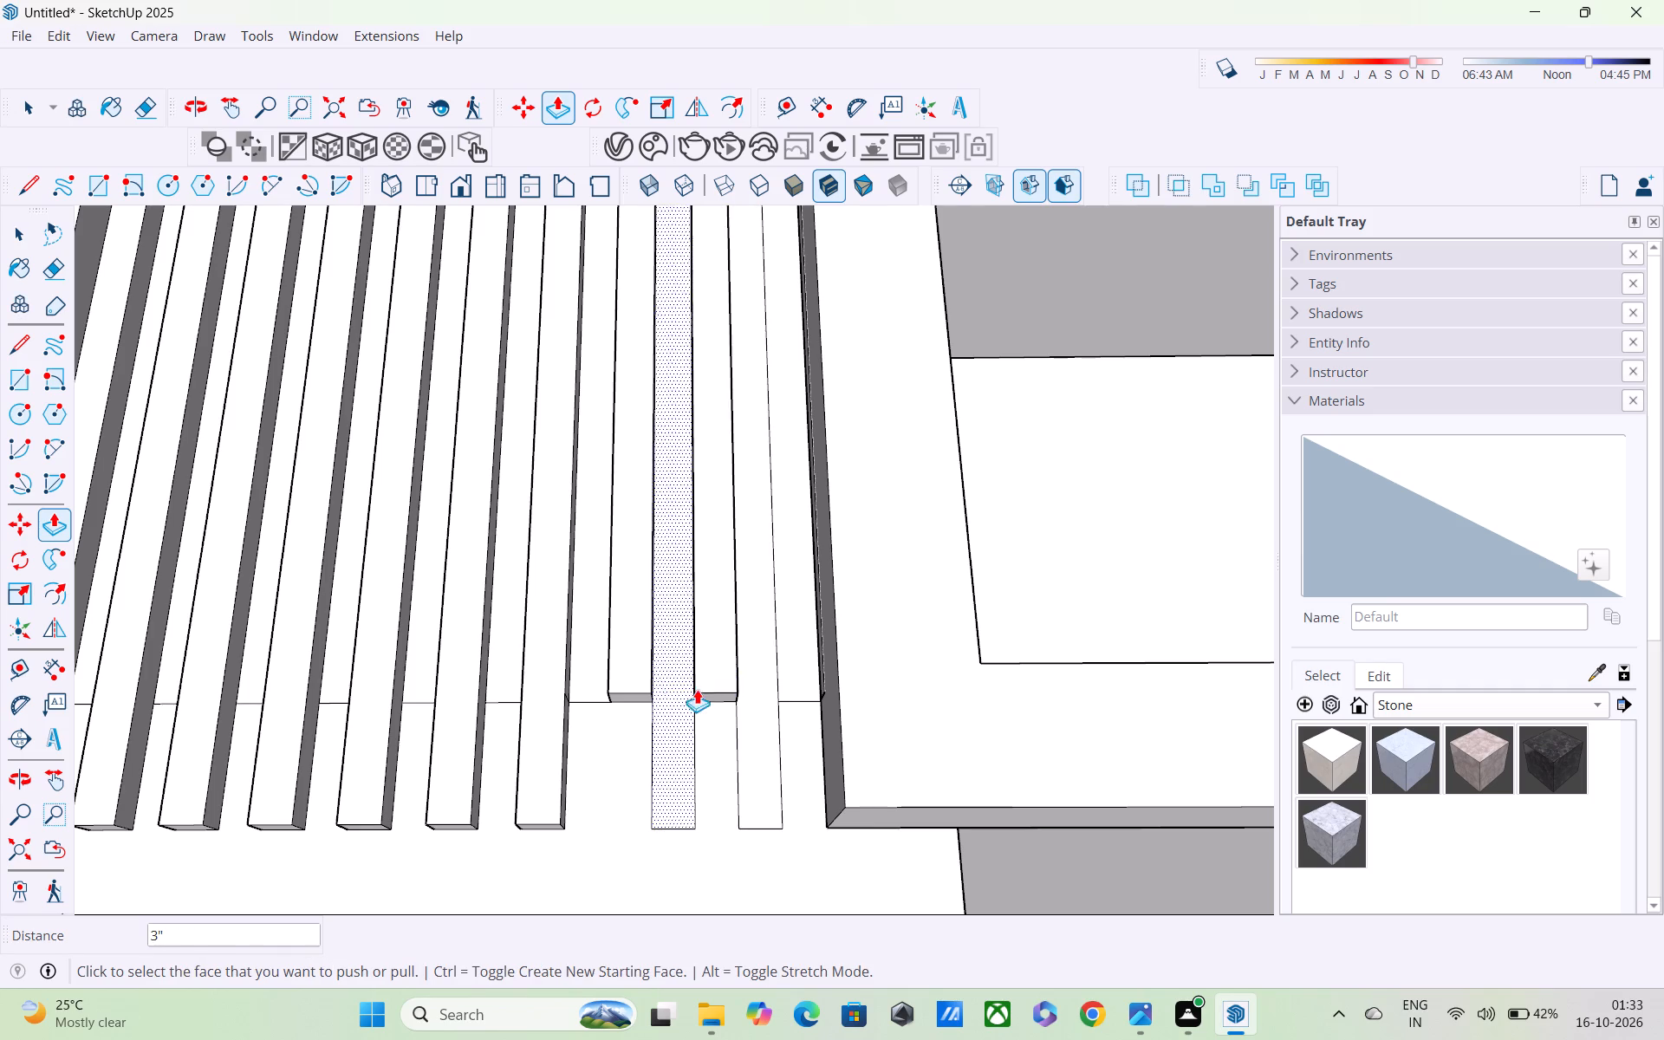
# Erase the leftover outline of the flattened fin between the lower ends of the two new fins.
pyautogui.scroll(2, 749, 659)
pyautogui.scroll(-2, 752, 658)
pyautogui.scroll(1, 781, 658)
pyautogui.scroll(-4, 782, 657)
pyautogui.moveTo(782, 657); pyautogui.dragTo(833, 749, button='middle')
pyautogui.scroll(2, 833, 749)
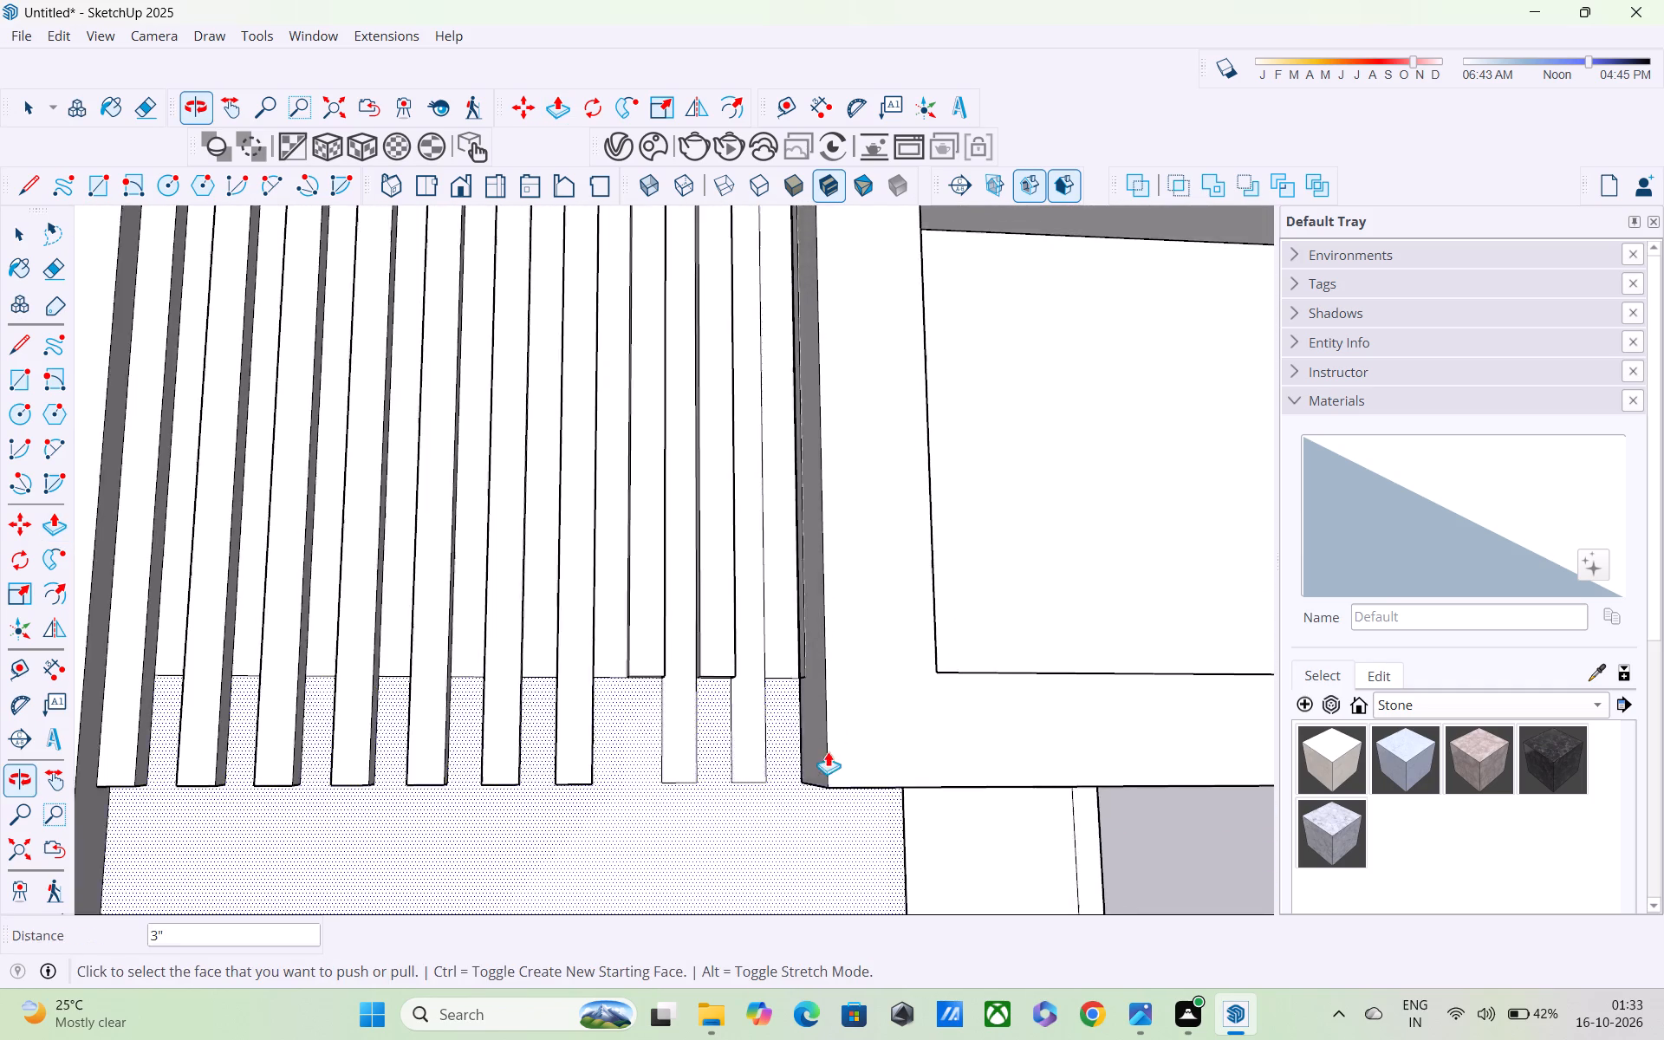
pyautogui.scroll(-4, 797, 738)
pyautogui.moveTo(747, 736); pyautogui.dragTo(723, 707, button='middle')
pyautogui.scroll(1, 723, 707)
pyautogui.scroll(-4, 721, 705)
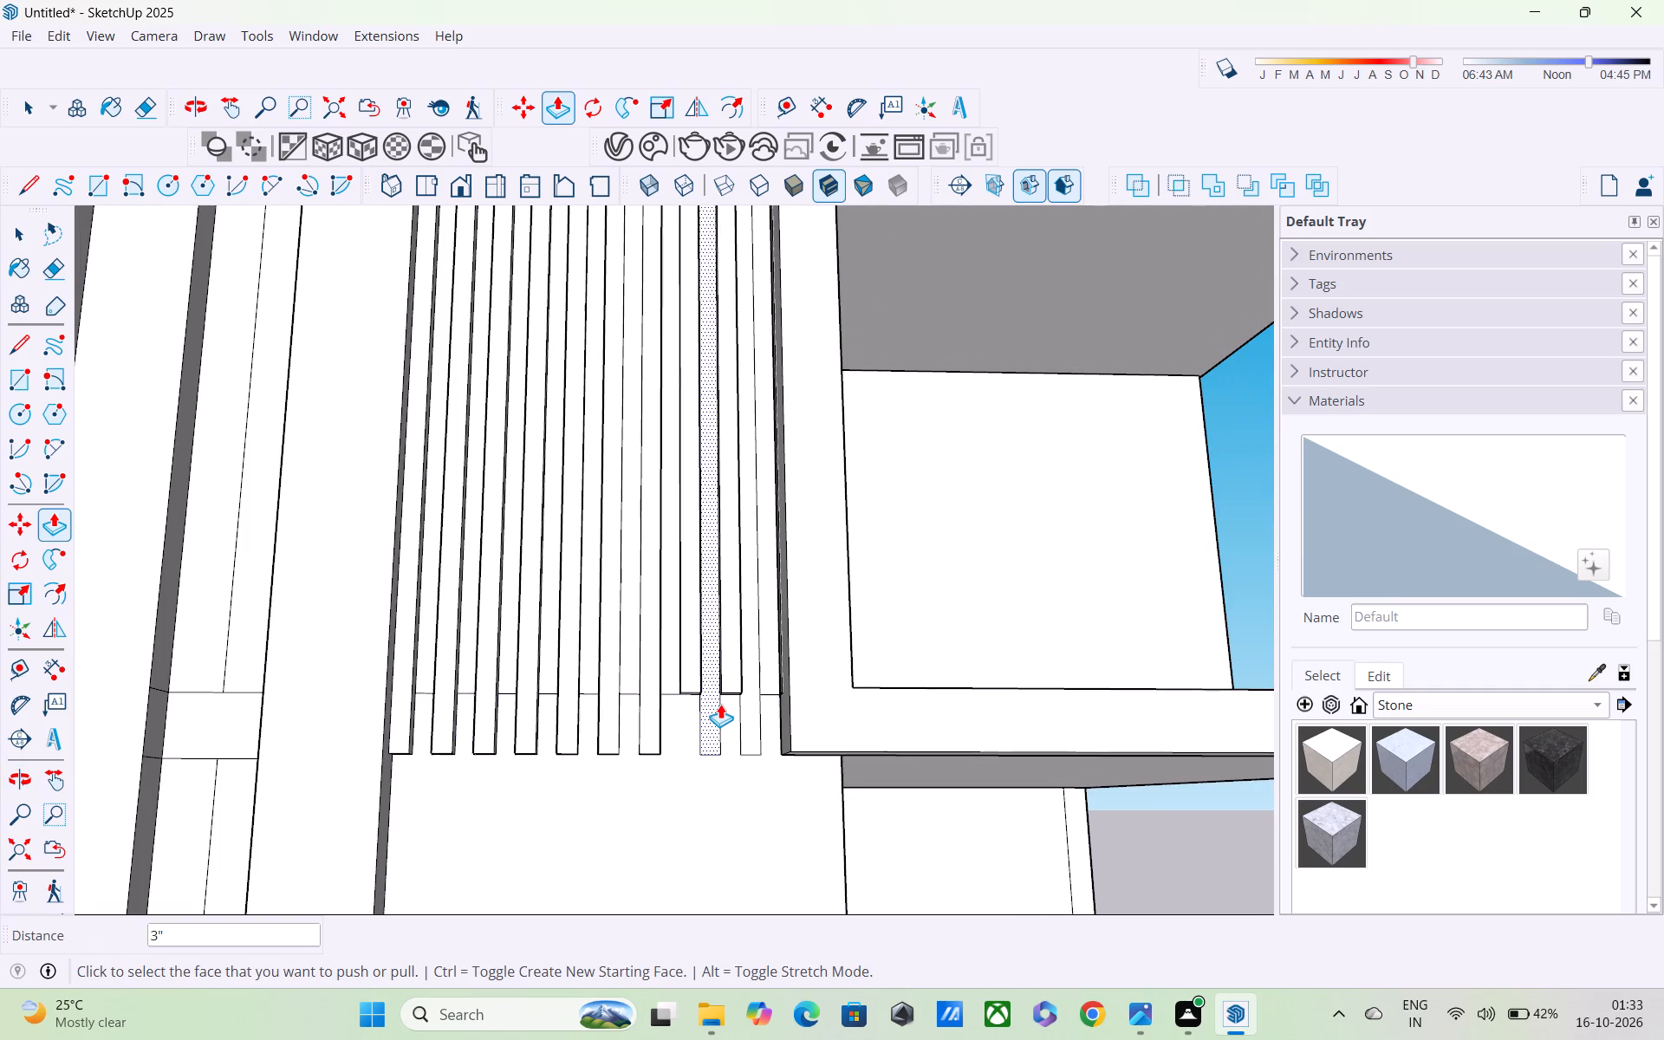
pyautogui.press('e')
pyautogui.click(699, 738)
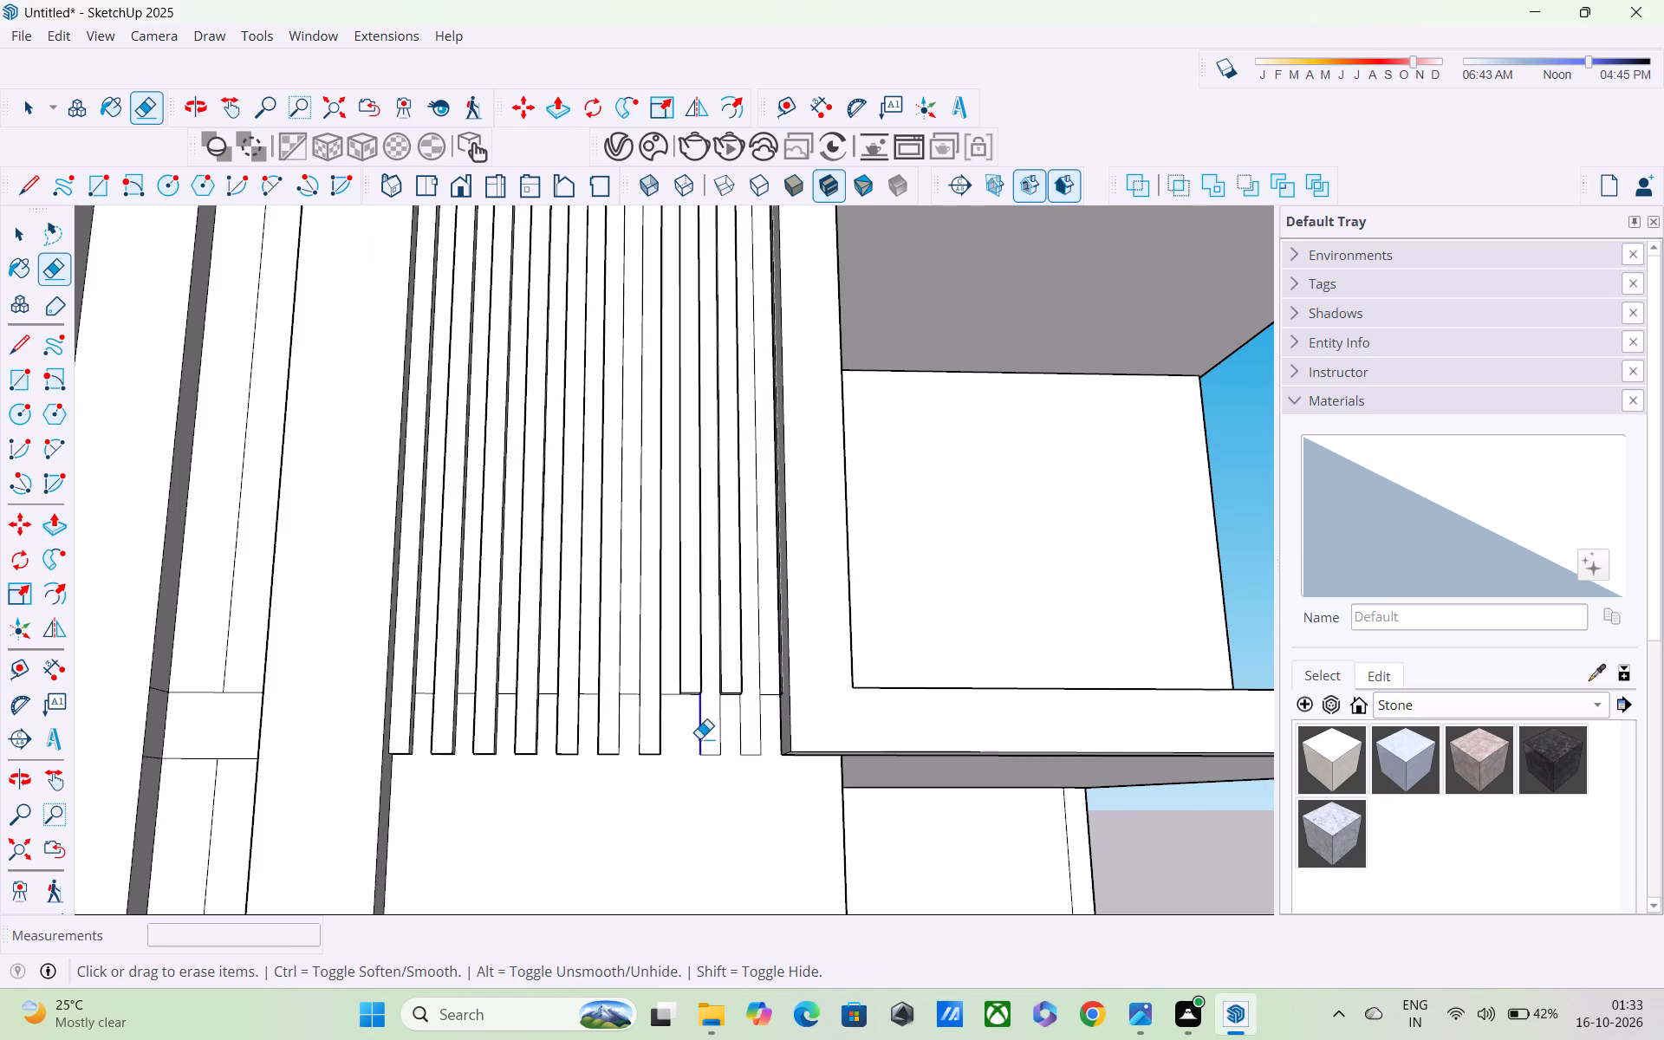
pyautogui.click(718, 718)
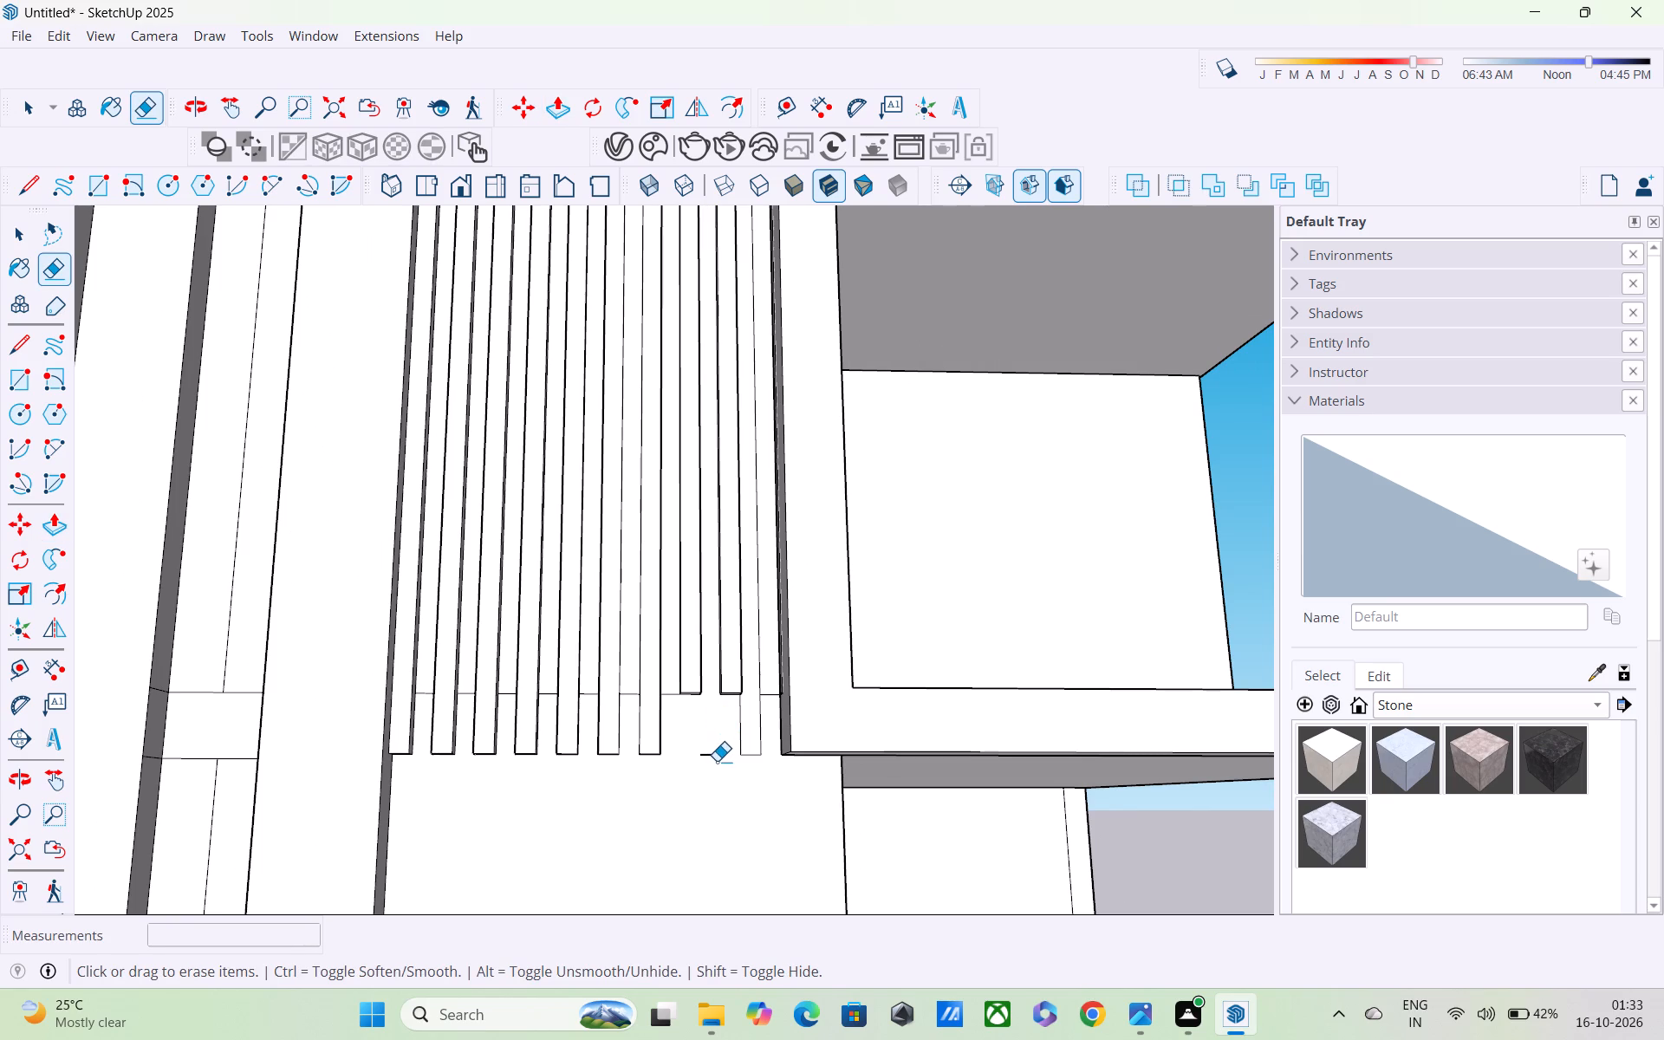
pyautogui.click(717, 761)
pyautogui.click(713, 758)
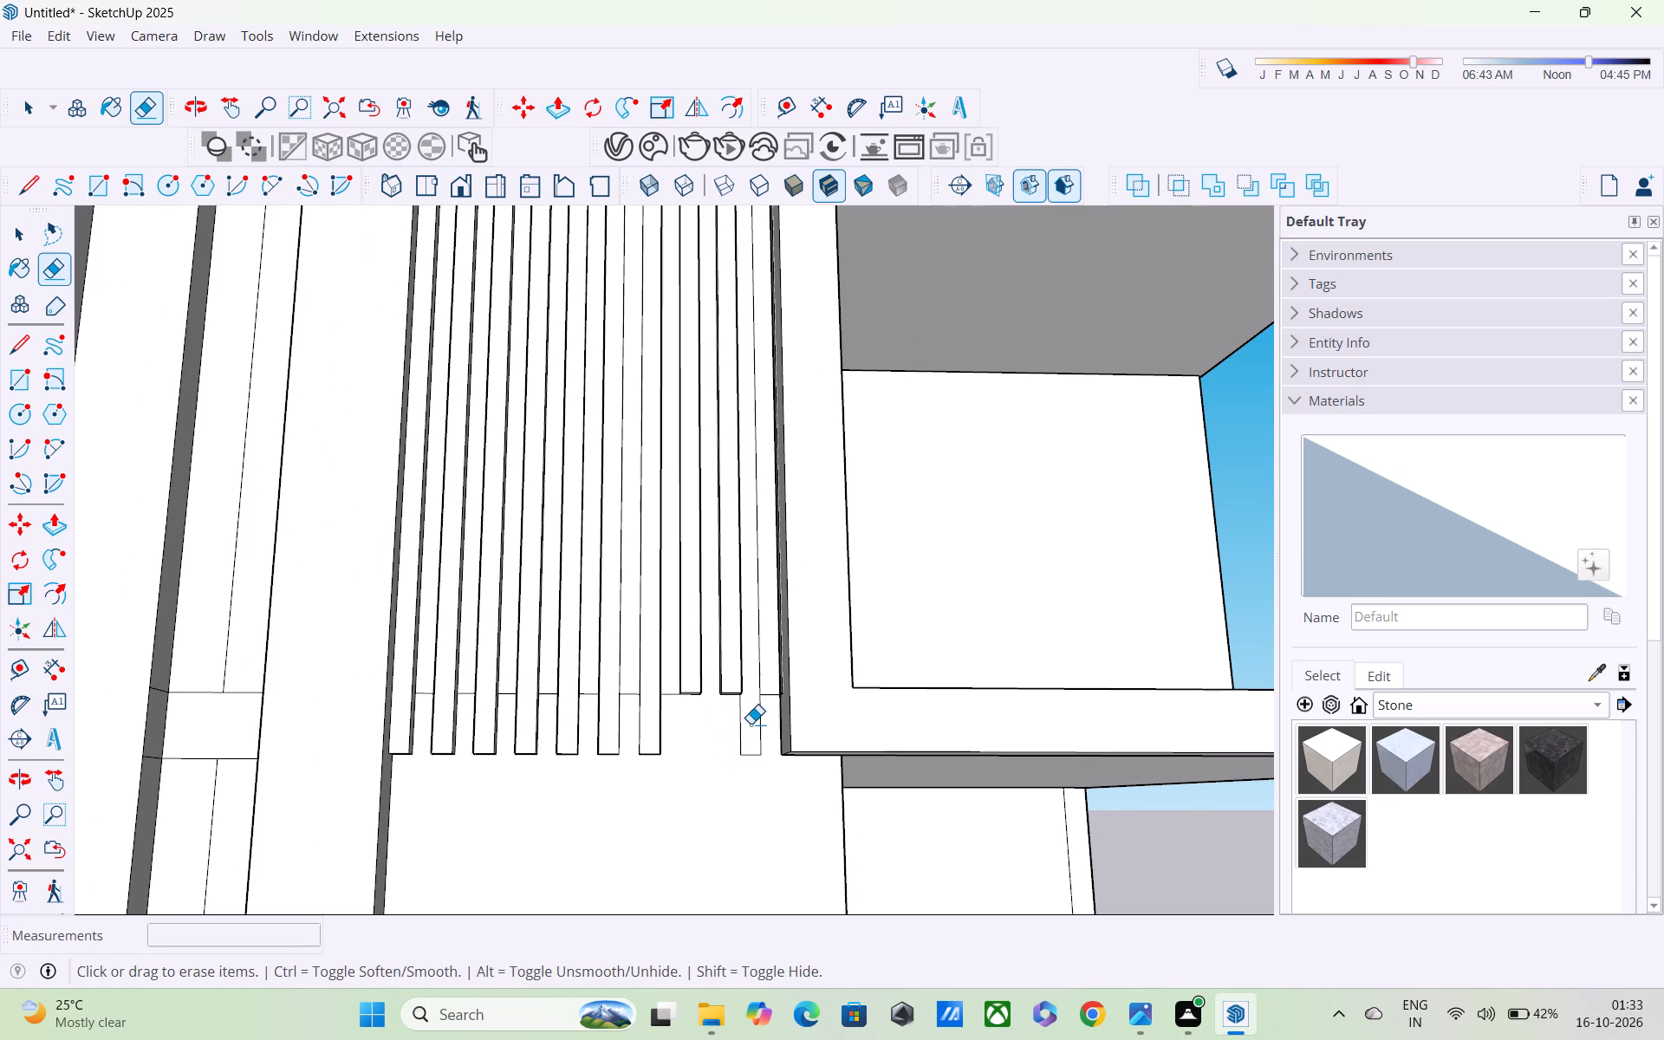
# Erase the leftover outline of the flattened fin nearest the frame and the short seam line beside the first new fin.
pyautogui.click(743, 711)
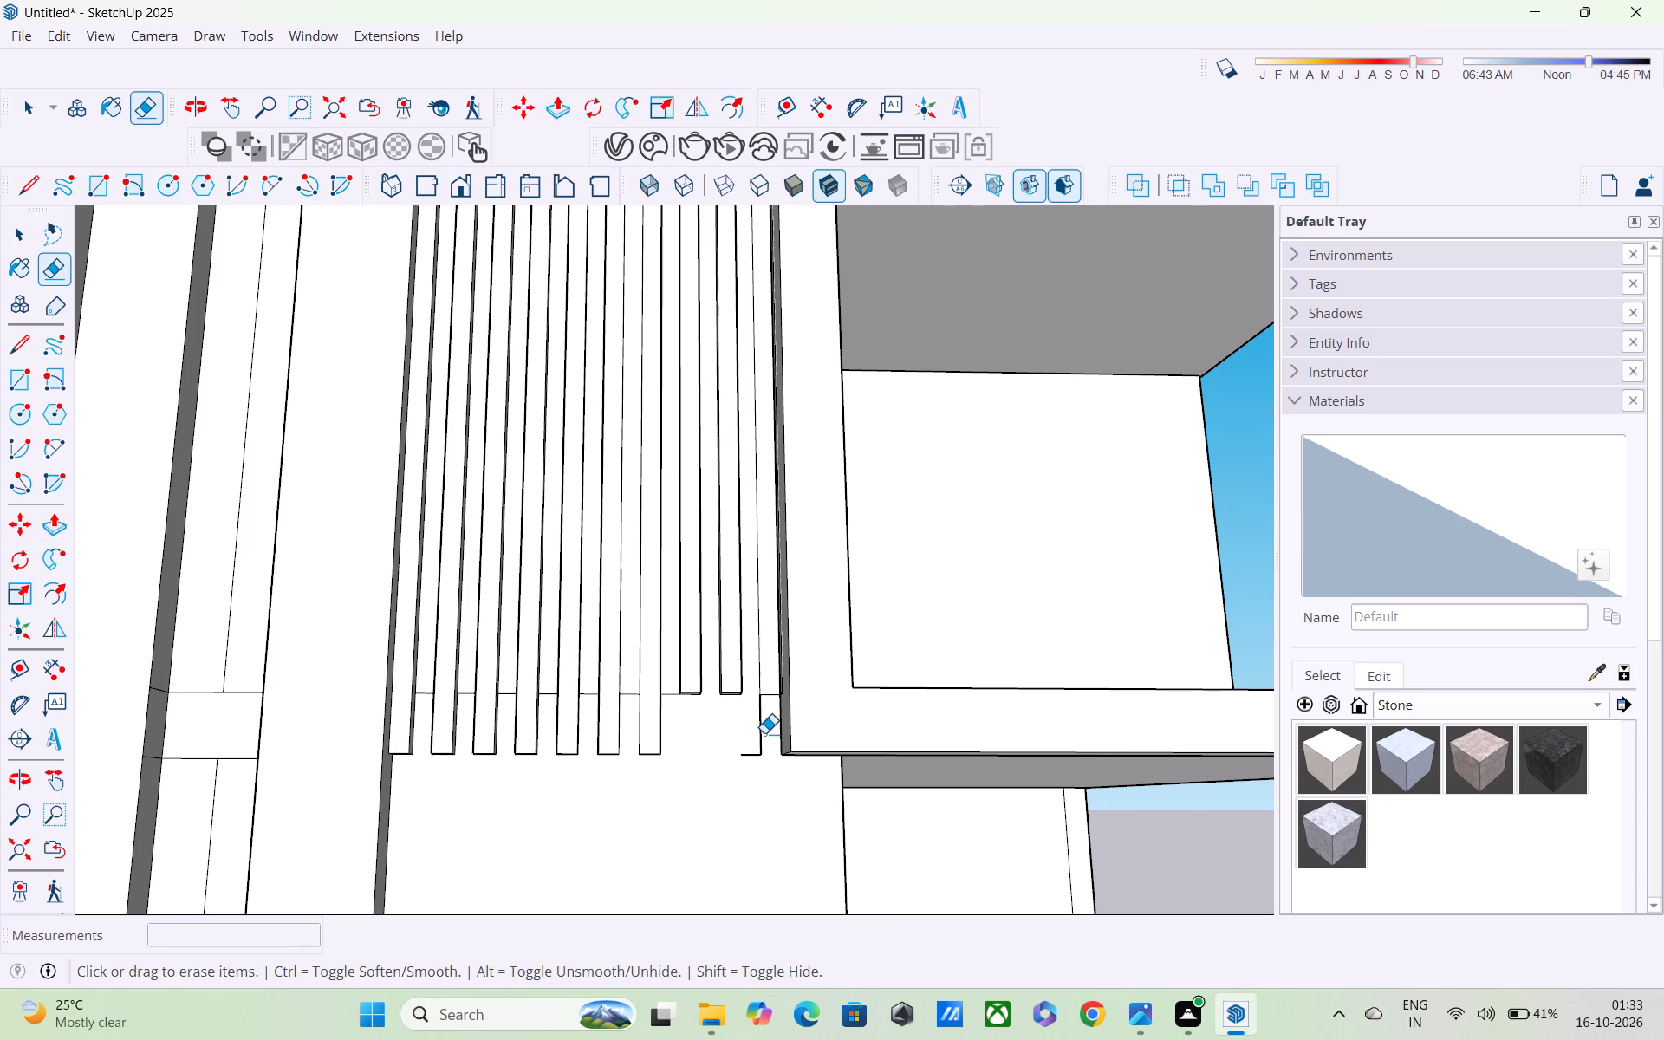
pyautogui.click(765, 733)
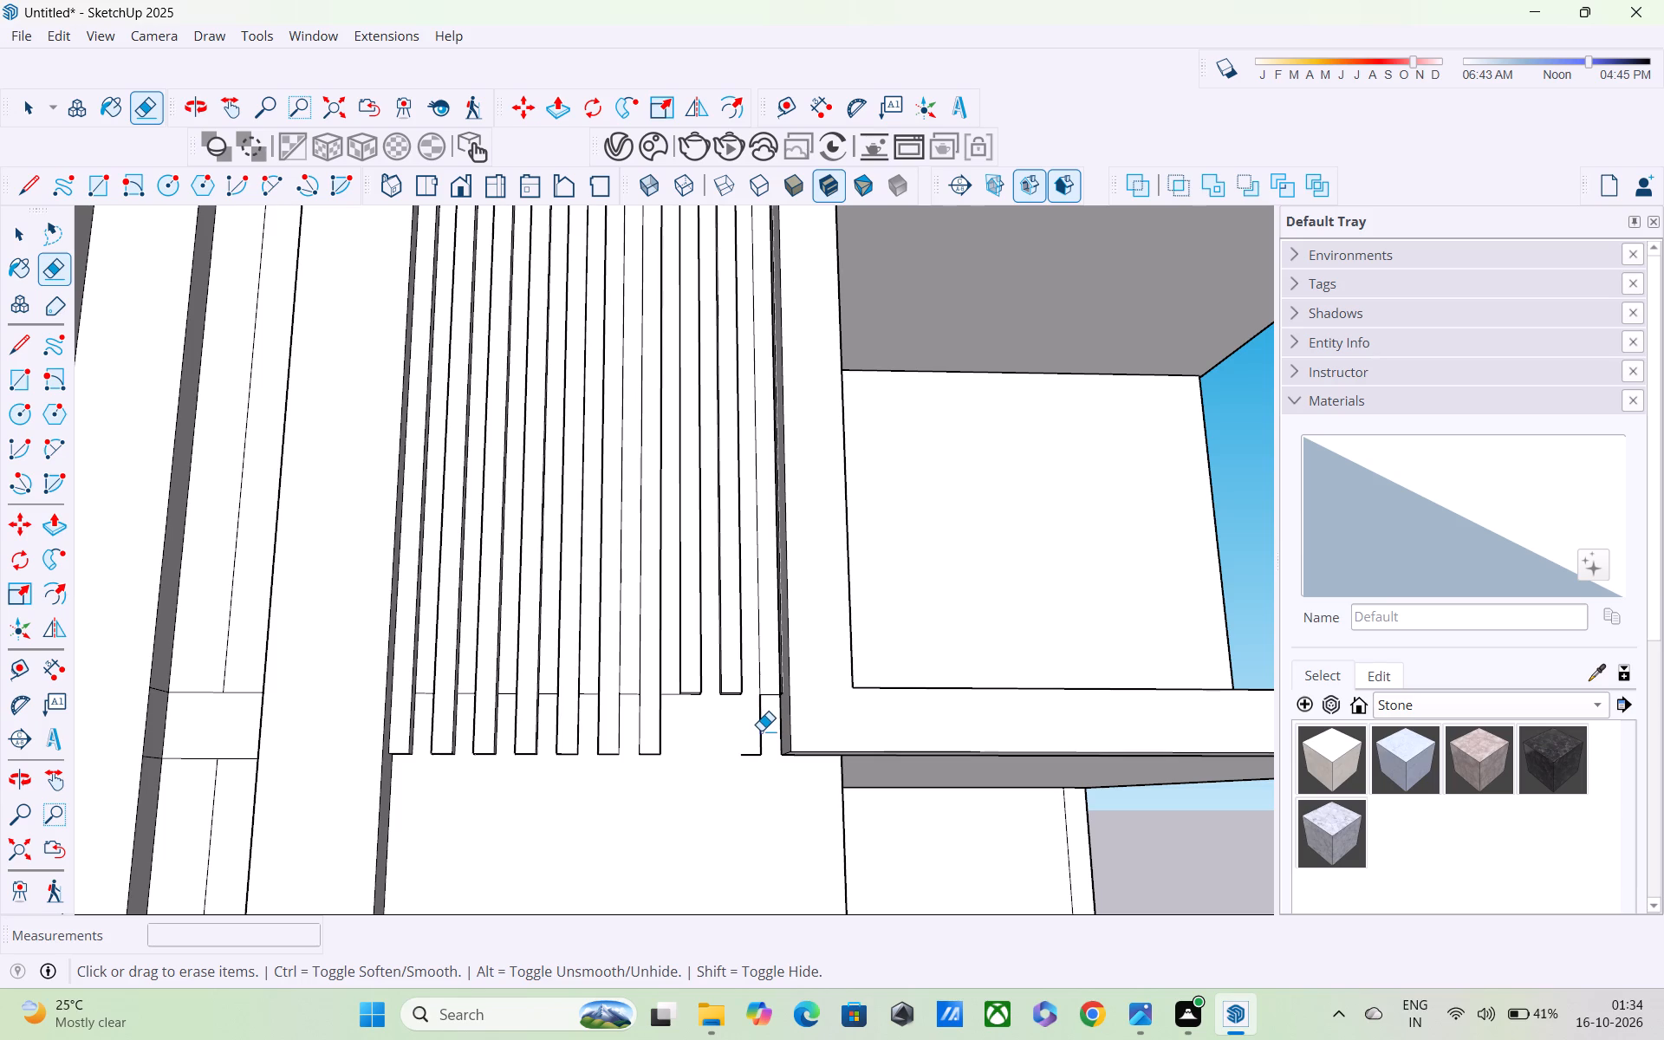
pyautogui.click(761, 731)
pyautogui.click(757, 752)
pyautogui.scroll(5, 662, 709)
pyautogui.click(673, 686)
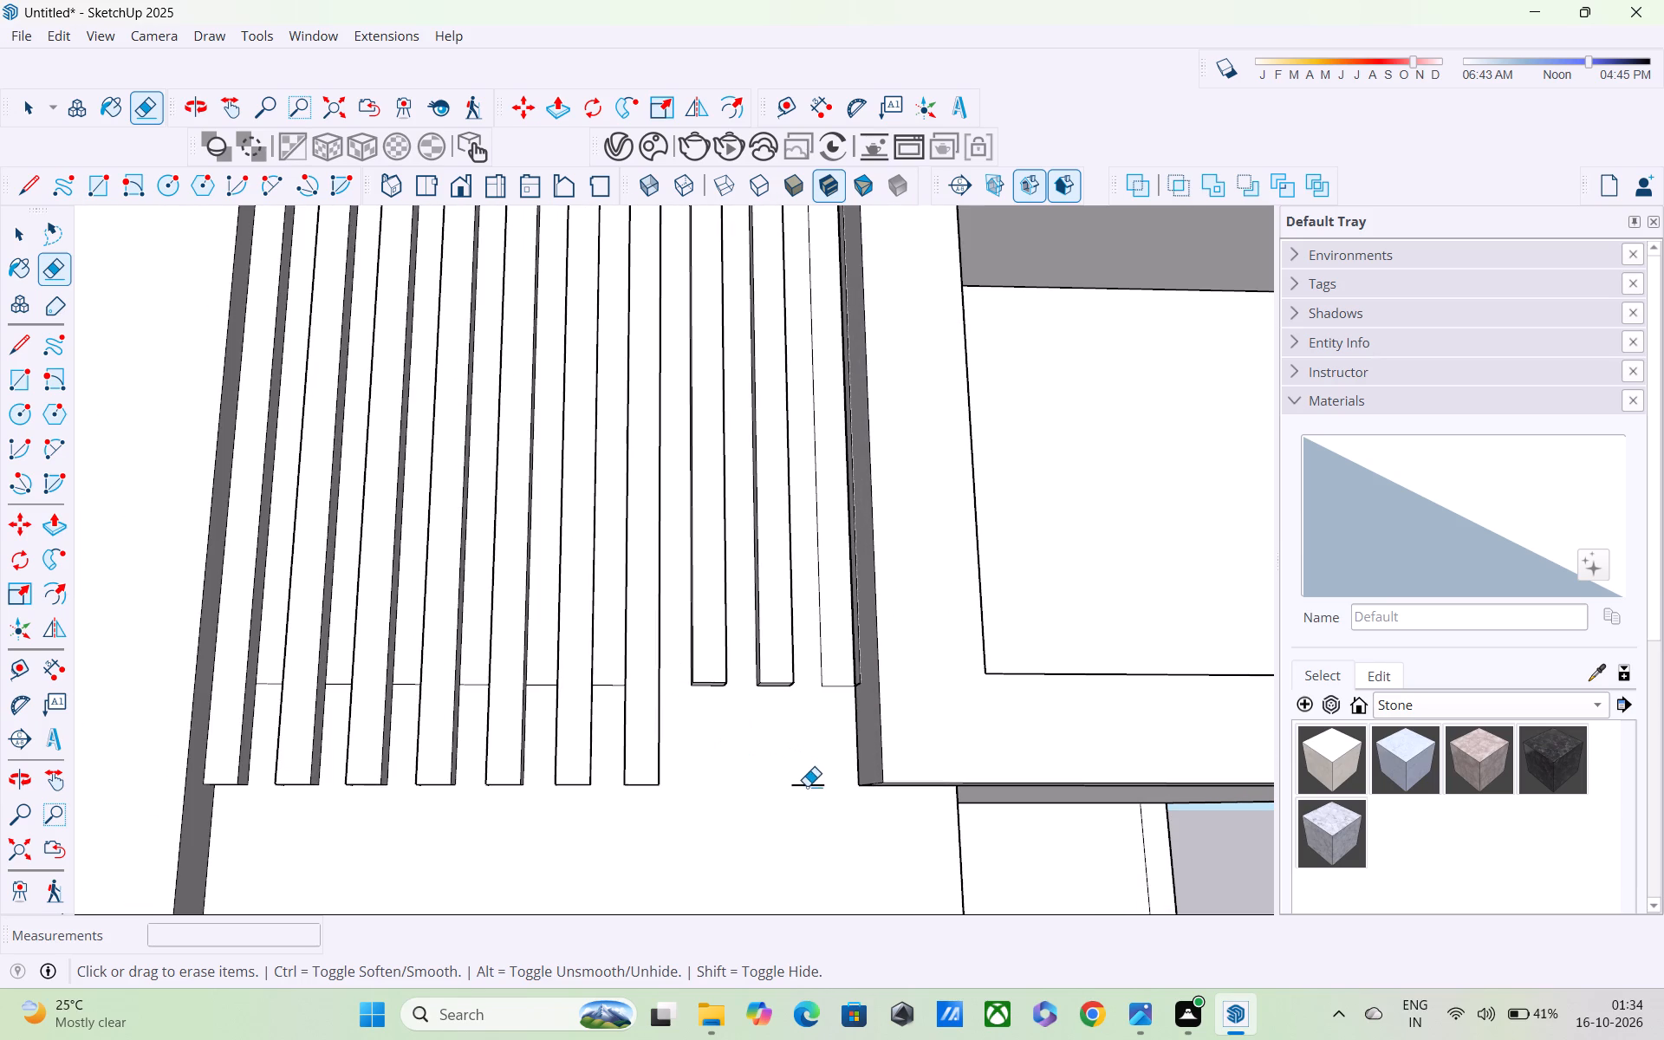
pyautogui.click(807, 791)
pyautogui.click(808, 787)
# Erase the horizontal seam lines crossing the wall between the remaining original fins near their lower ends.
pyautogui.scroll(4, 661, 764)
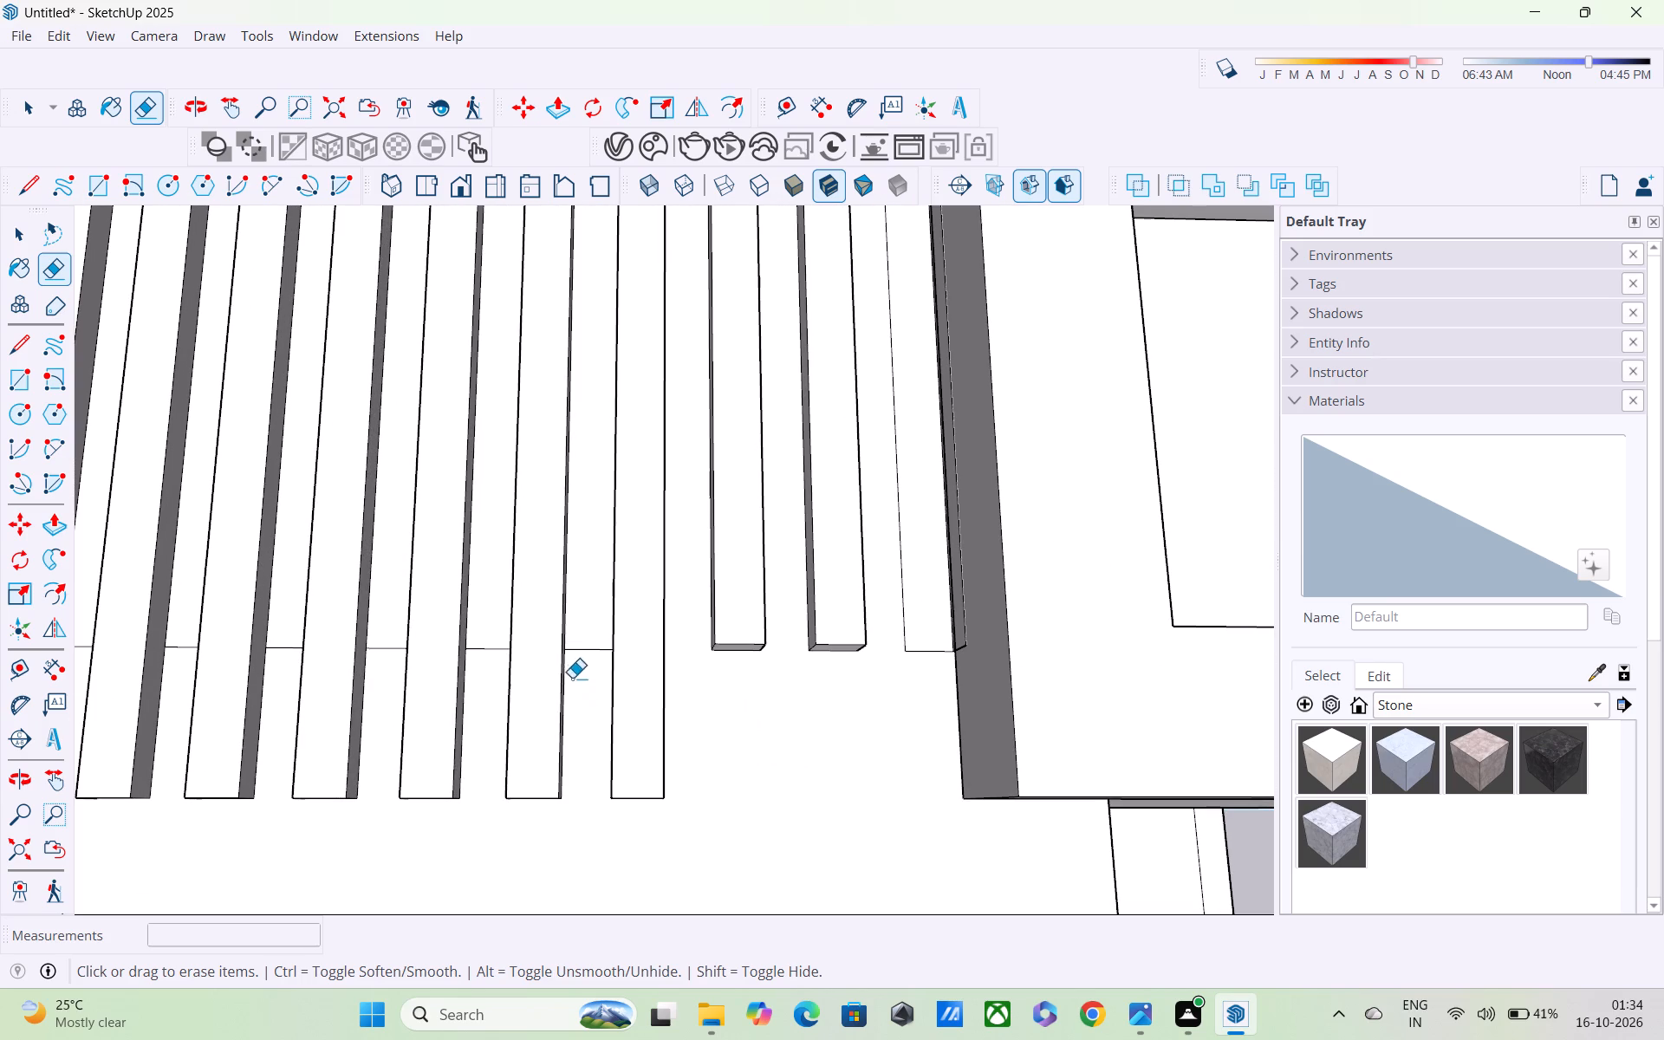
pyautogui.click(582, 654)
pyautogui.click(582, 653)
pyautogui.click(582, 652)
pyautogui.click(491, 652)
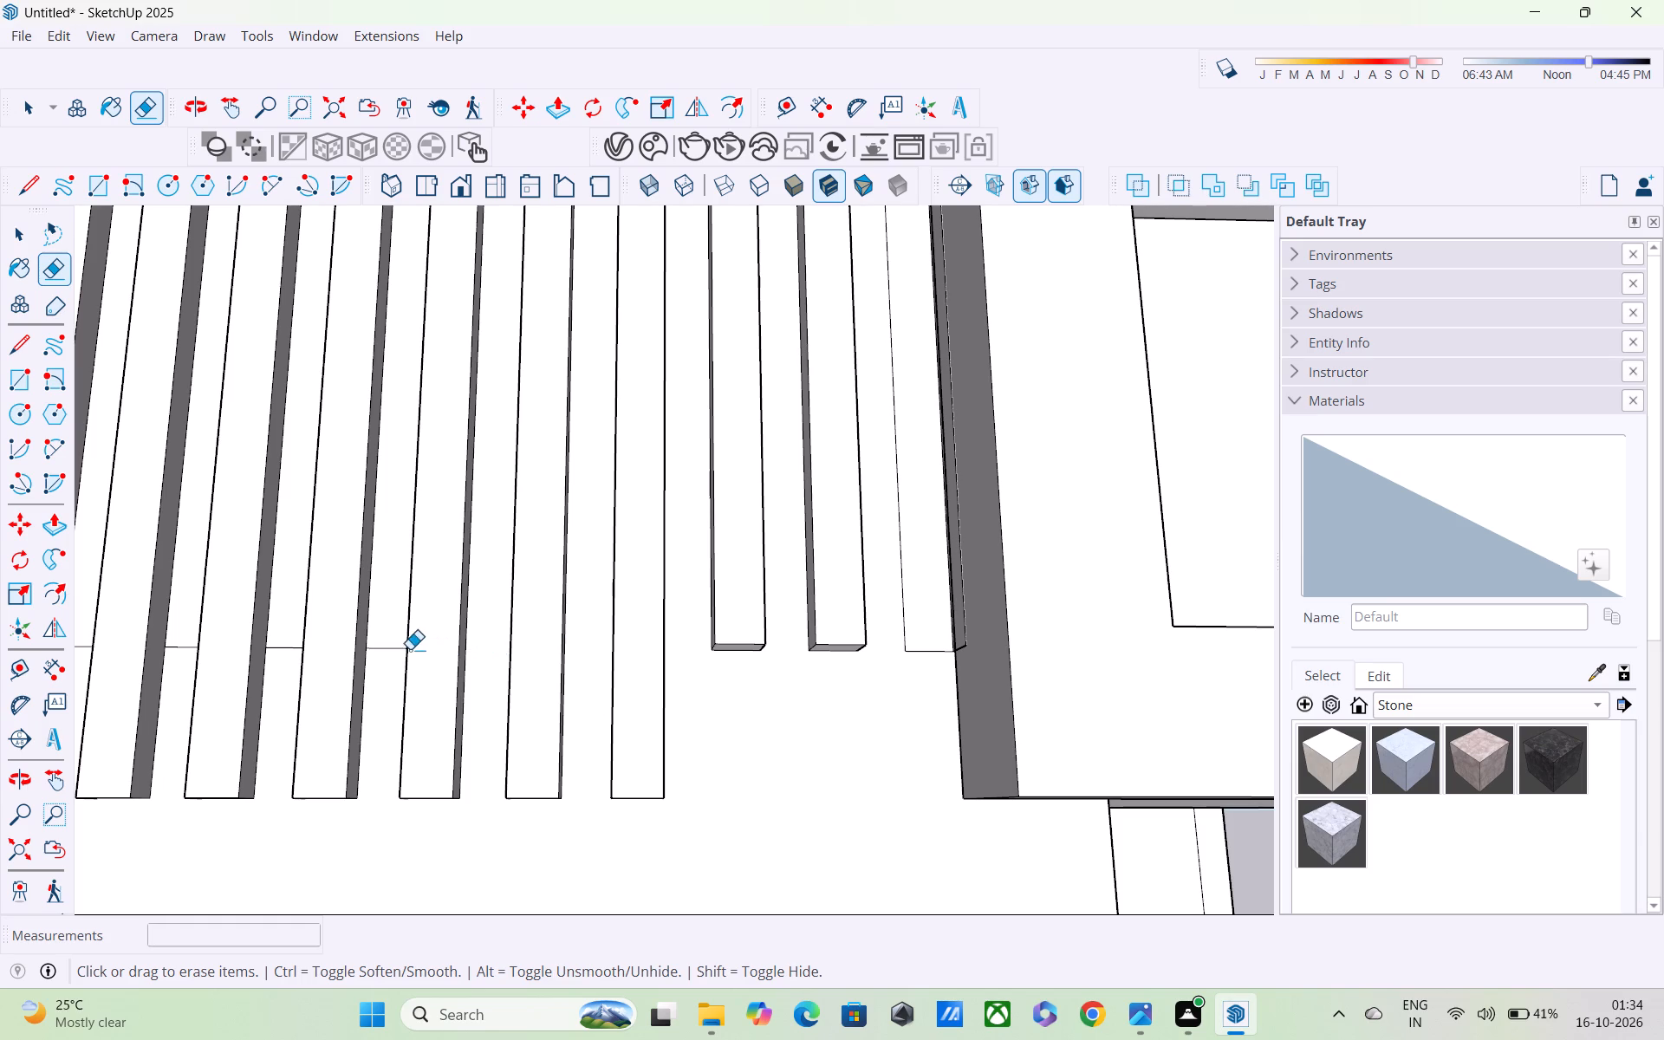
pyautogui.click(401, 647)
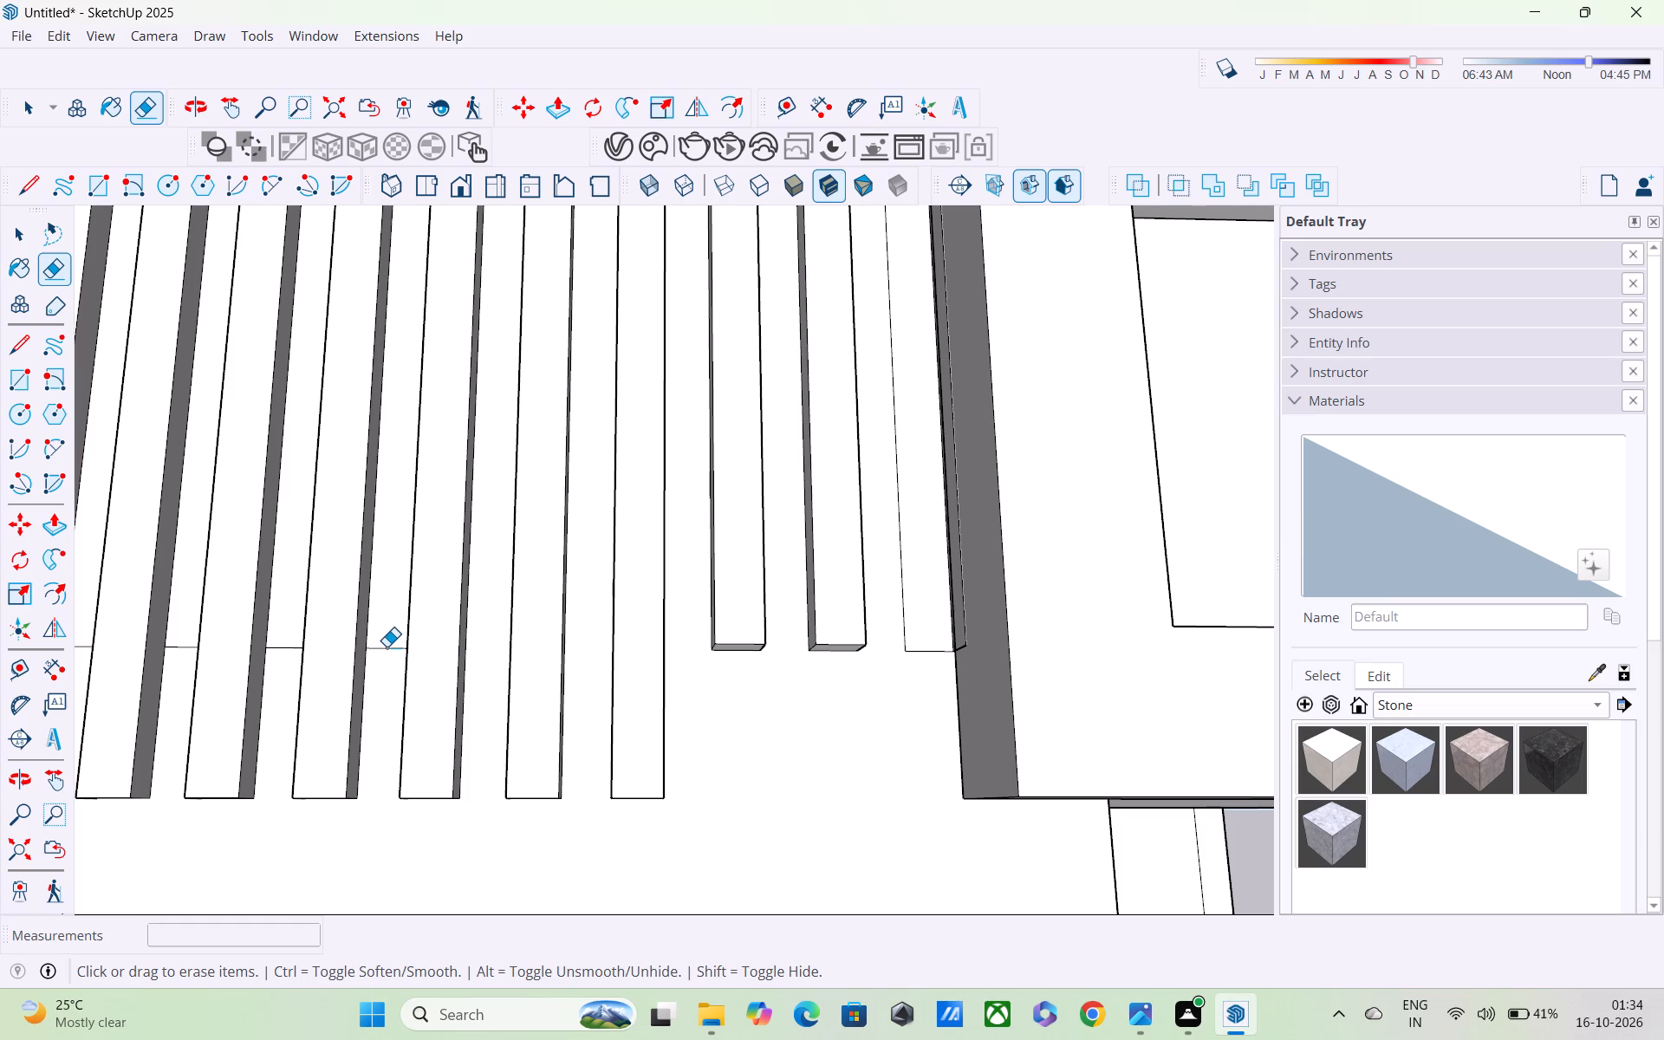
pyautogui.click(387, 648)
pyautogui.keyDown('shift'); pyautogui.moveTo(389, 653); pyautogui.dragTo(796, 660, button='middle'); pyautogui.keyUp('shift')
pyautogui.scroll(3, 705, 660)
pyautogui.click(705, 654)
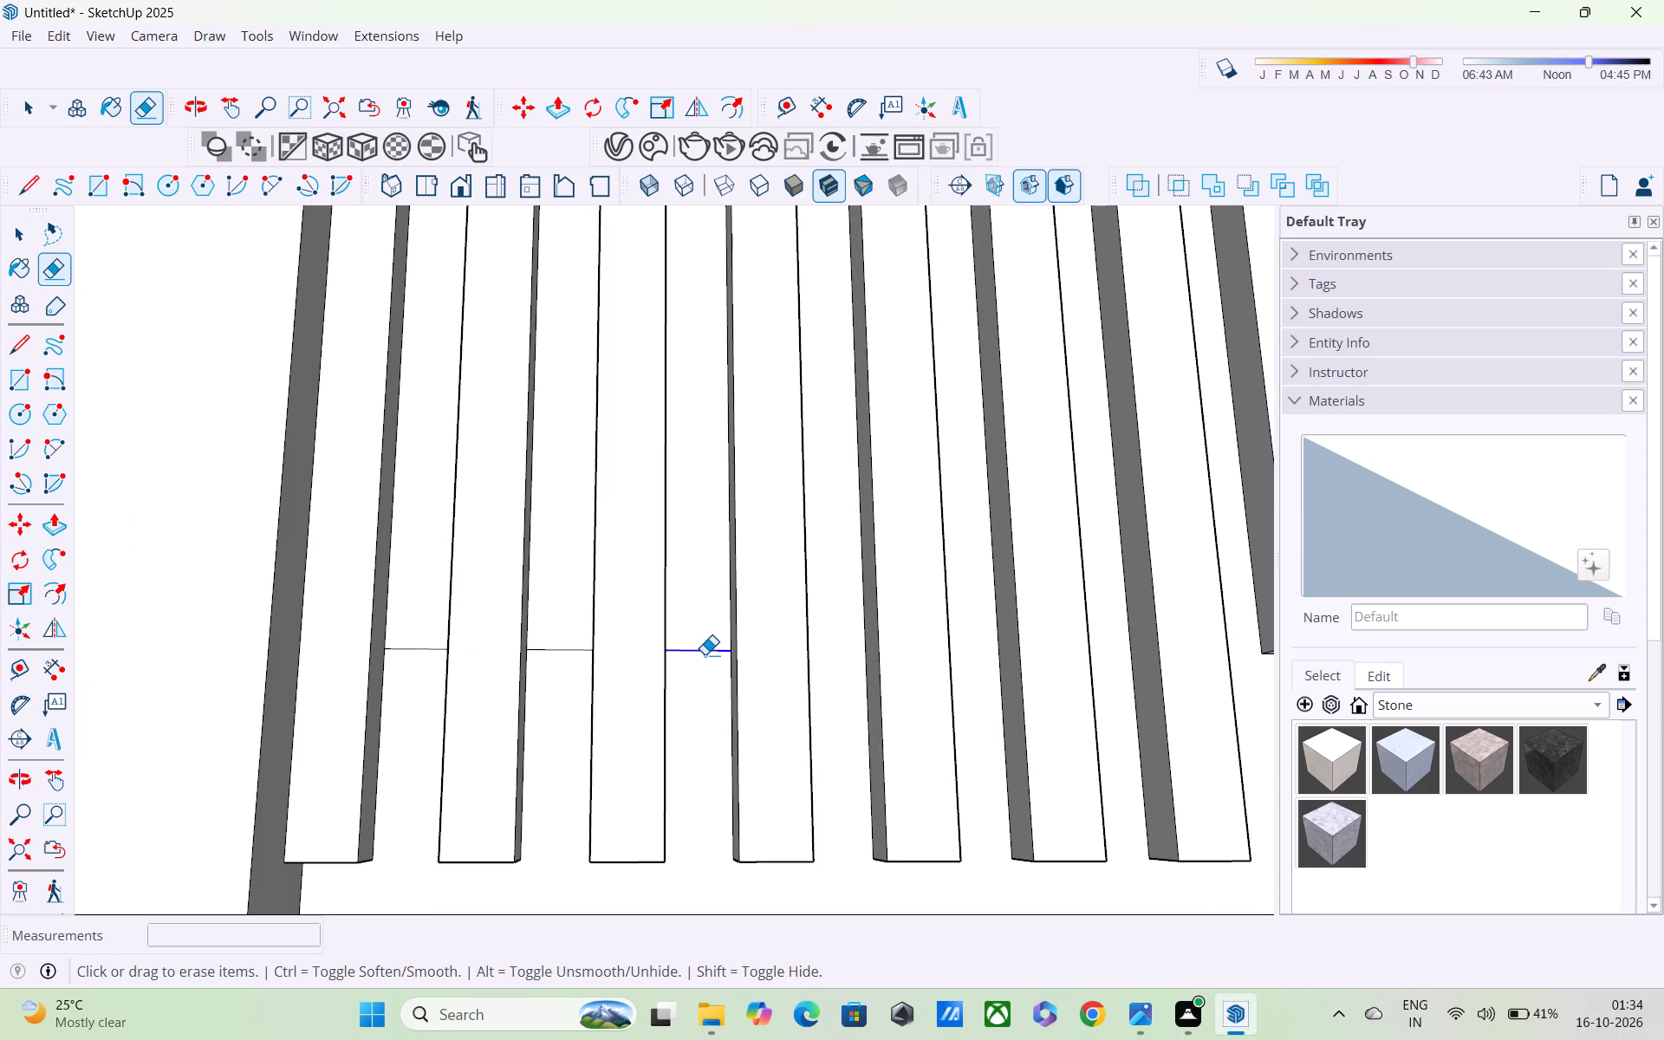
pyautogui.click(575, 653)
pyautogui.click(408, 650)
pyautogui.scroll(-4, 408, 650)
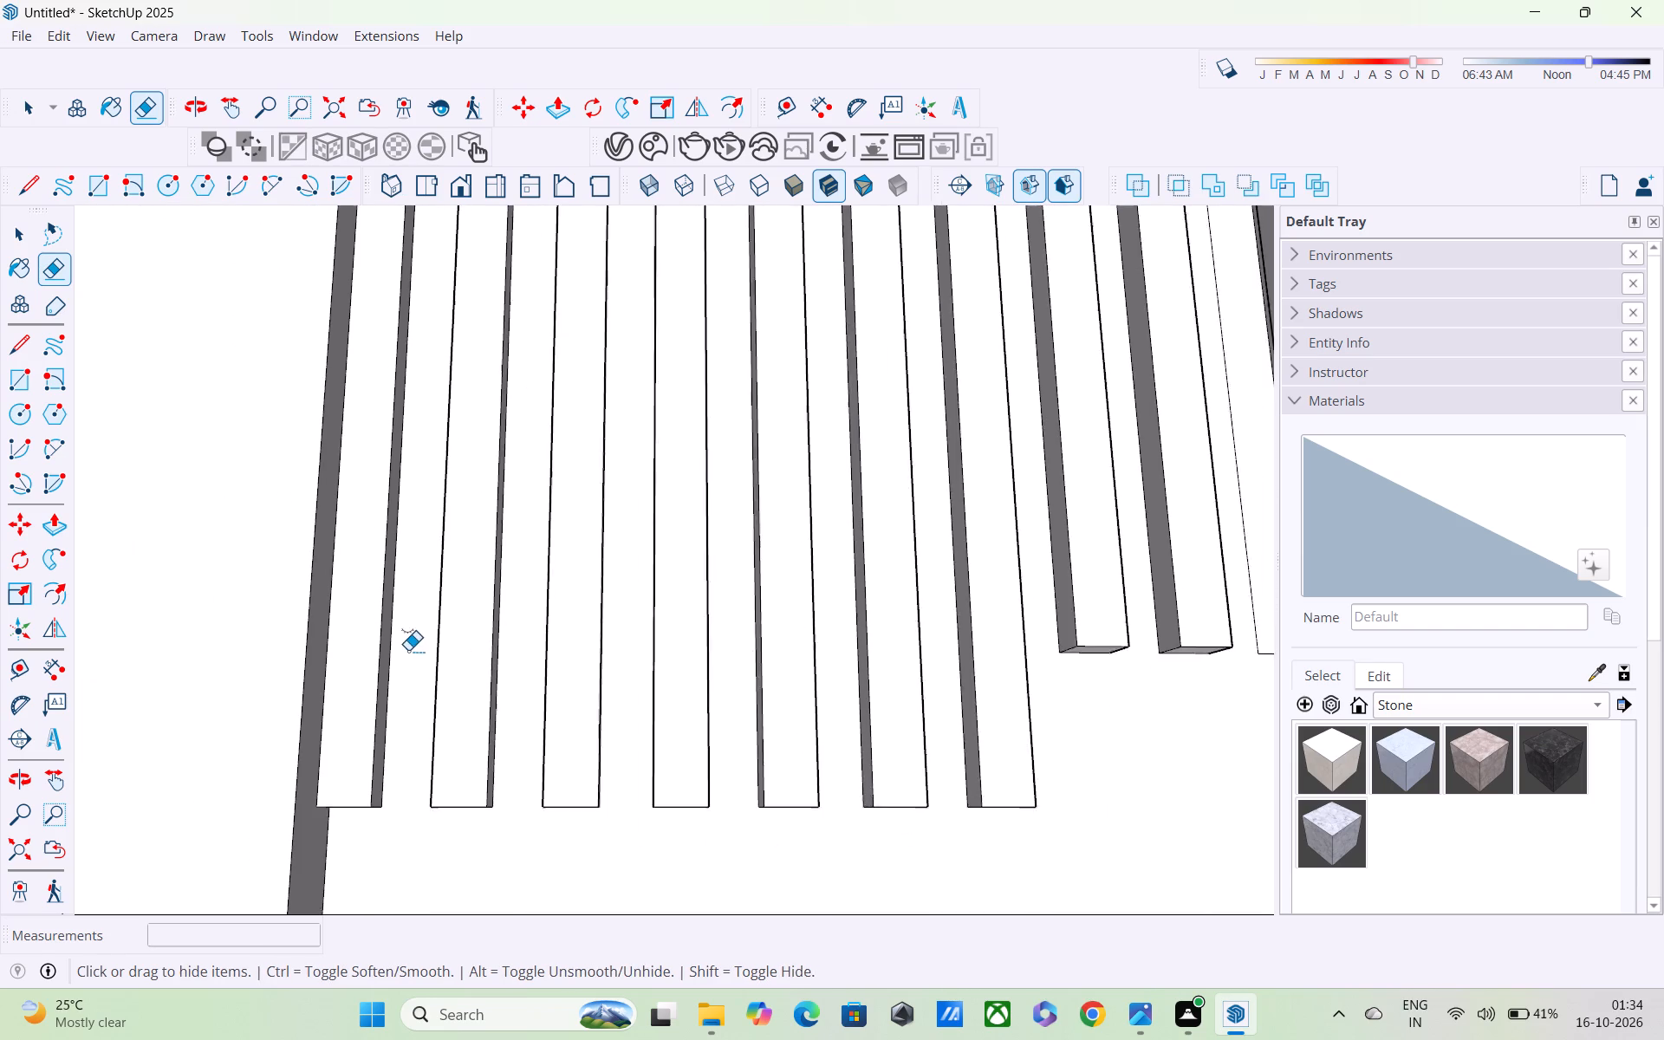
# Push/Pull the bottom ends of the two new fins down 10" to line up with the neighbouring fins' lower ends.
pyautogui.keyDown('shift'); pyautogui.moveTo(757, 640); pyautogui.dragTo(584, 664, button='middle'); pyautogui.keyUp('shift')
pyautogui.scroll(-5, 583, 663)
pyautogui.scroll(9, 904, 677)
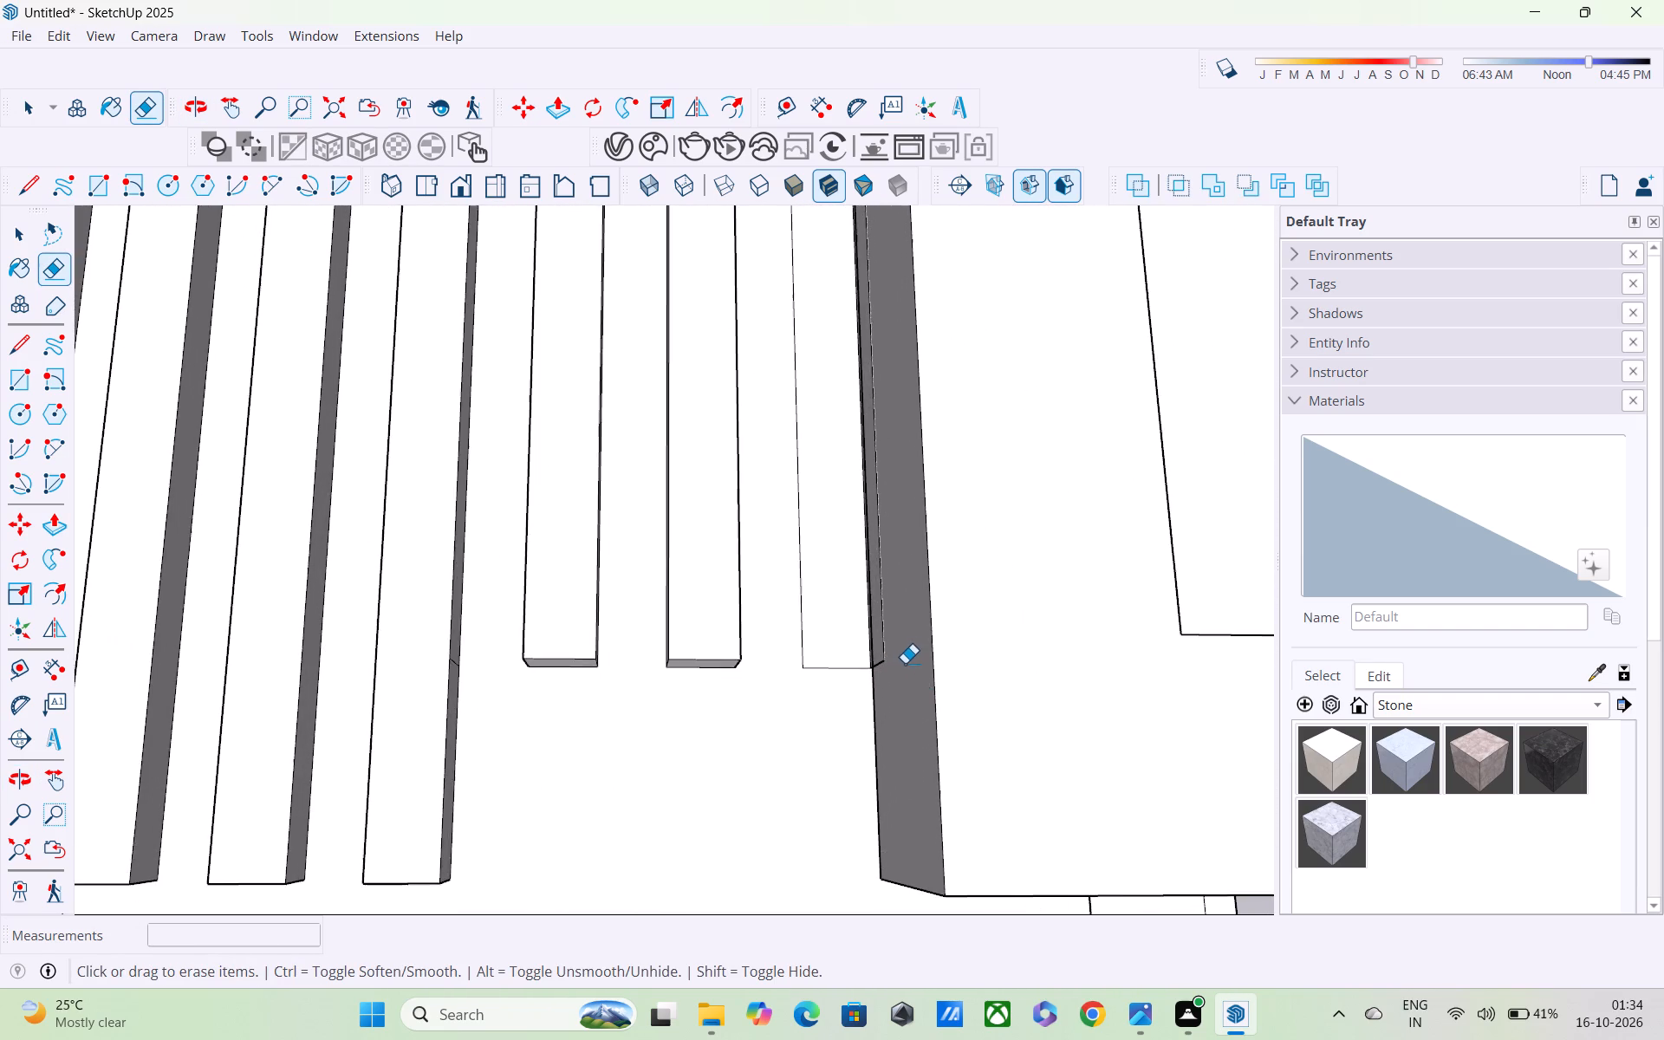
pyautogui.moveTo(907, 655); pyautogui.dragTo(1011, 709, button='middle')
pyautogui.scroll(3, 832, 686)
pyautogui.scroll(-2, 809, 666)
pyautogui.moveTo(809, 665); pyautogui.dragTo(684, 668, button='middle')
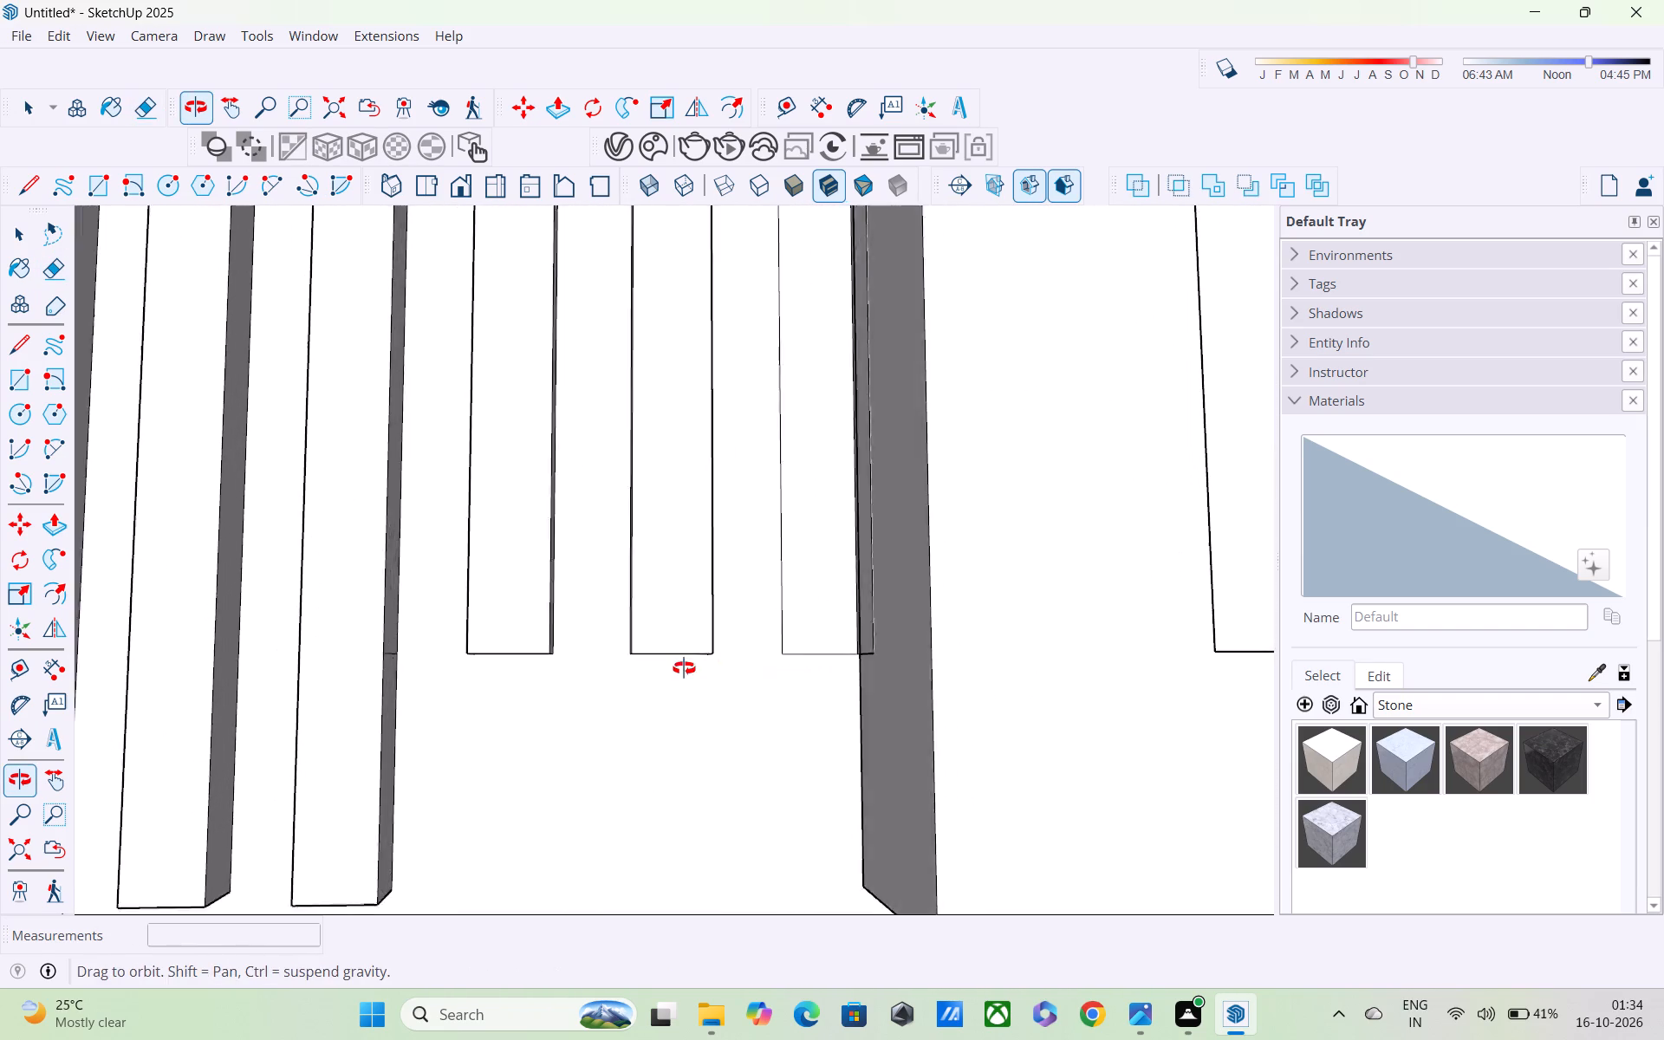
pyautogui.moveTo(684, 668); pyautogui.dragTo(647, 663, button='middle')
pyautogui.scroll(1, 647, 663)
pyautogui.scroll(-4, 647, 663)
pyautogui.press('p')
pyautogui.scroll(3, 621, 660)
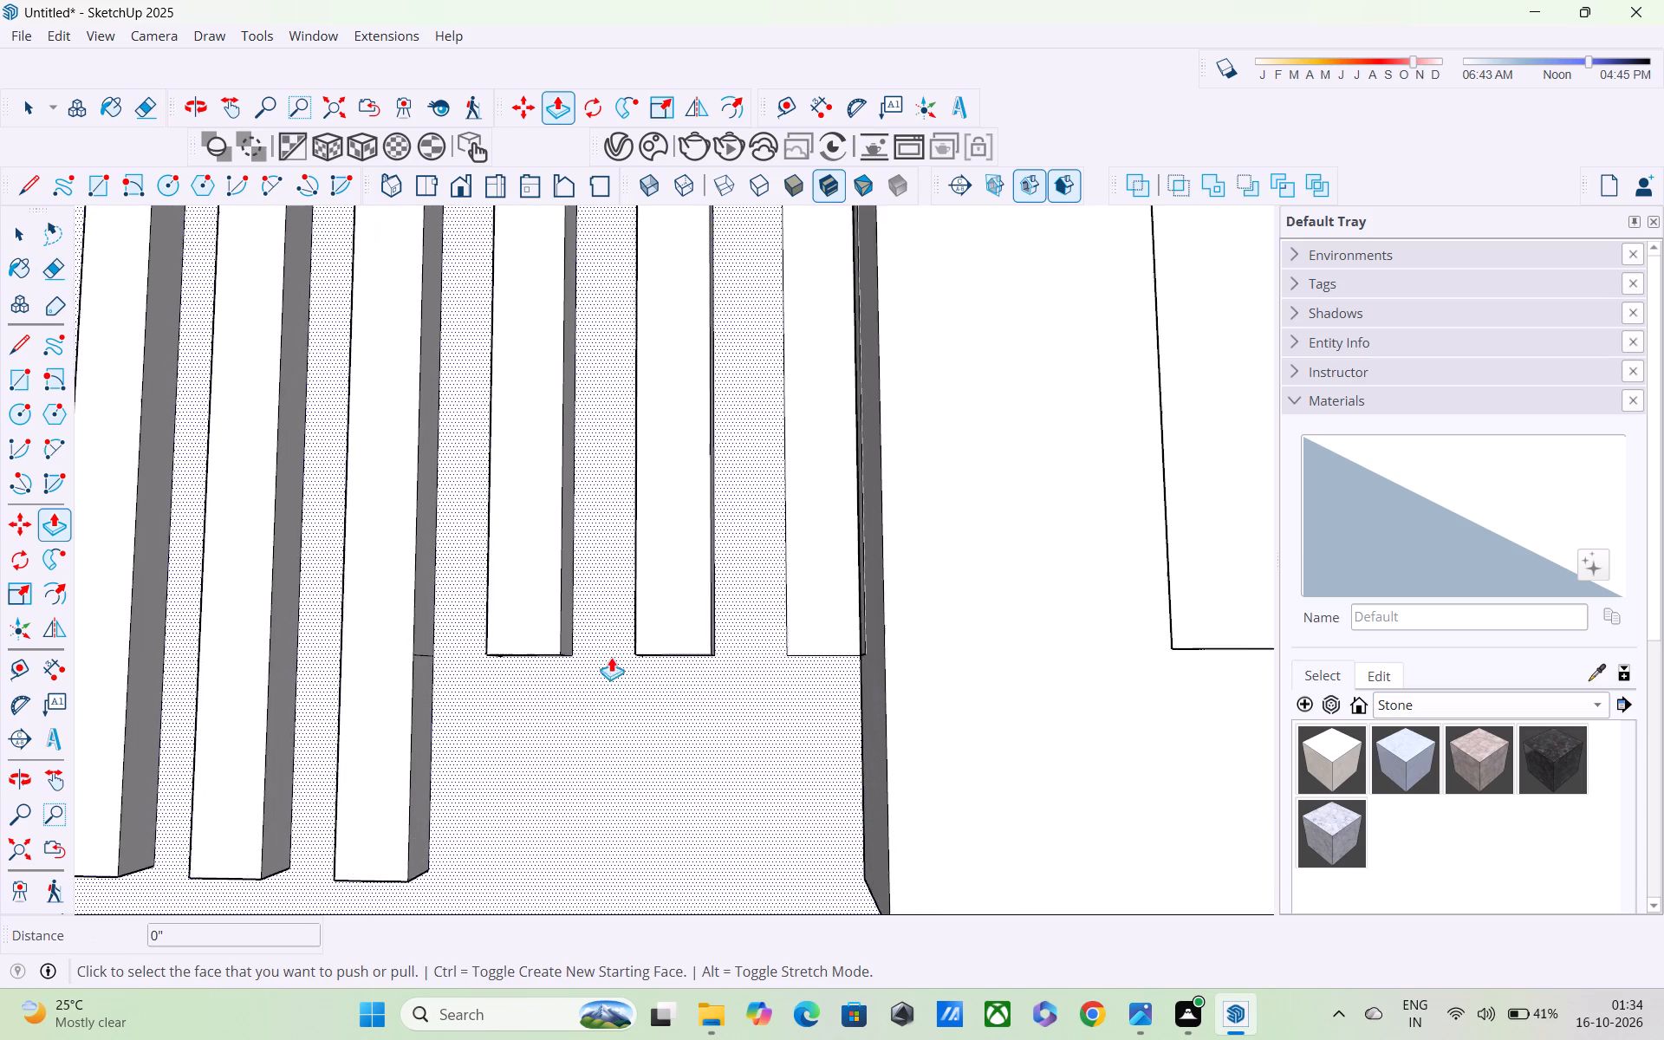
pyautogui.moveTo(534, 654); pyautogui.dragTo(547, 413, button='middle')
pyautogui.click(530, 635)
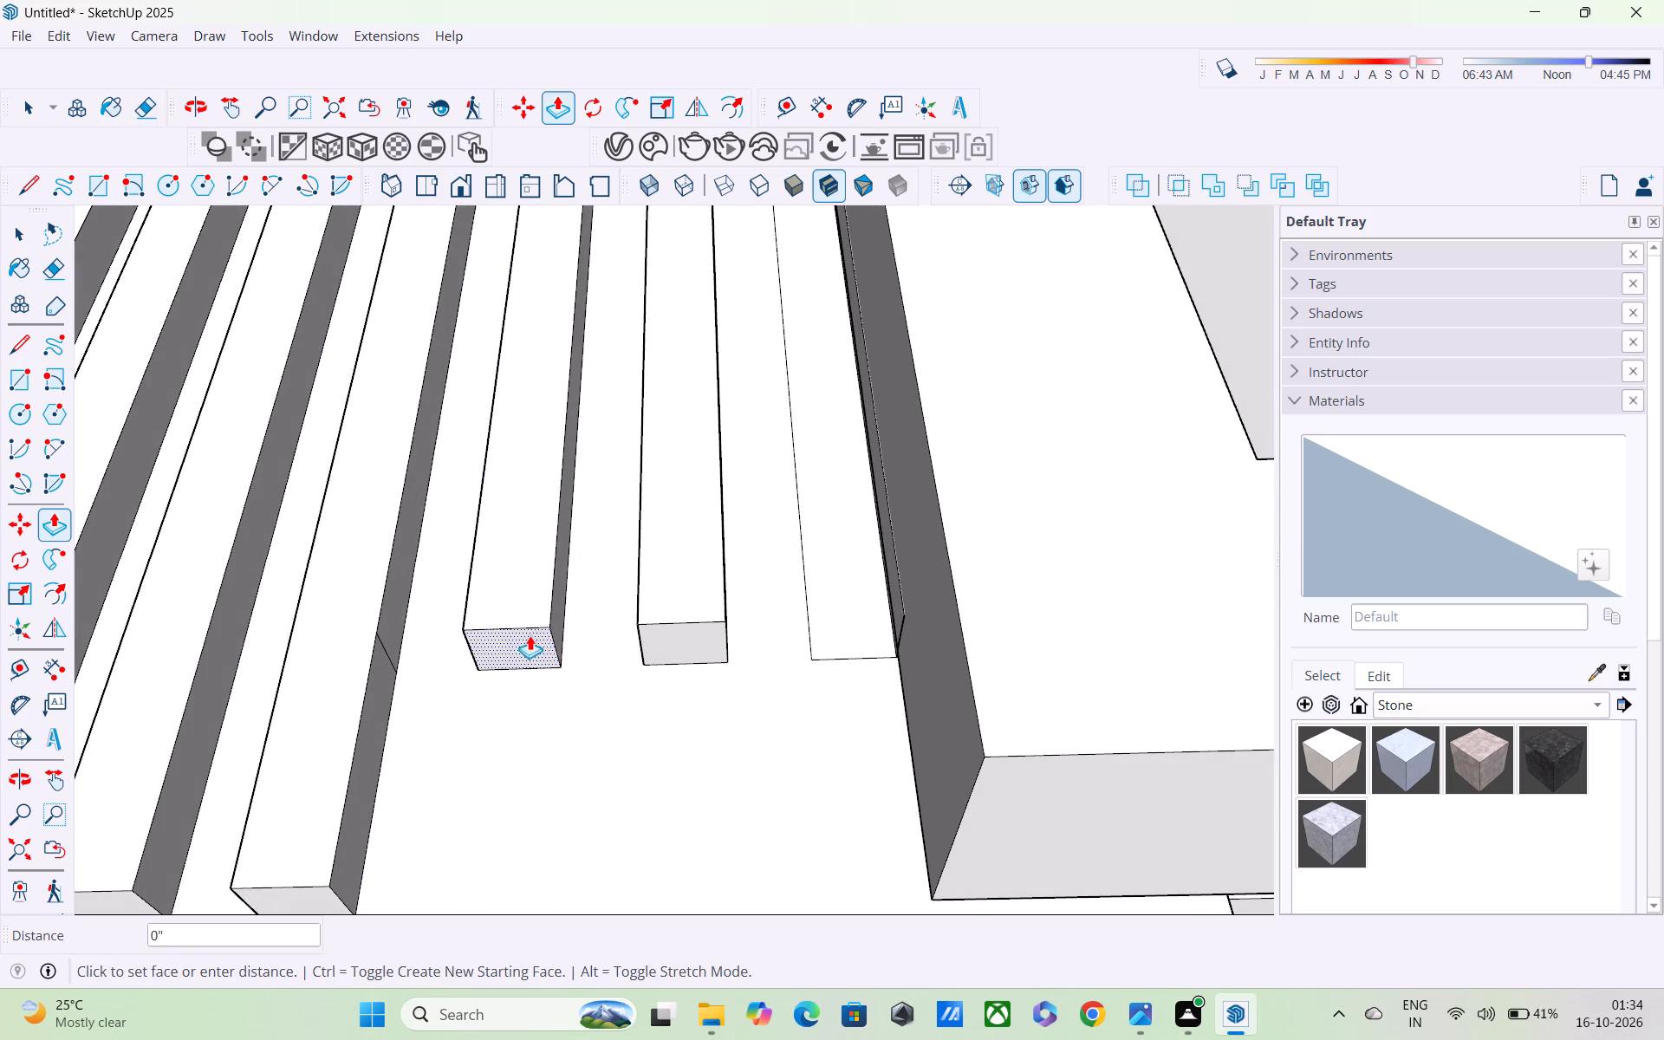
pyautogui.click(337, 887)
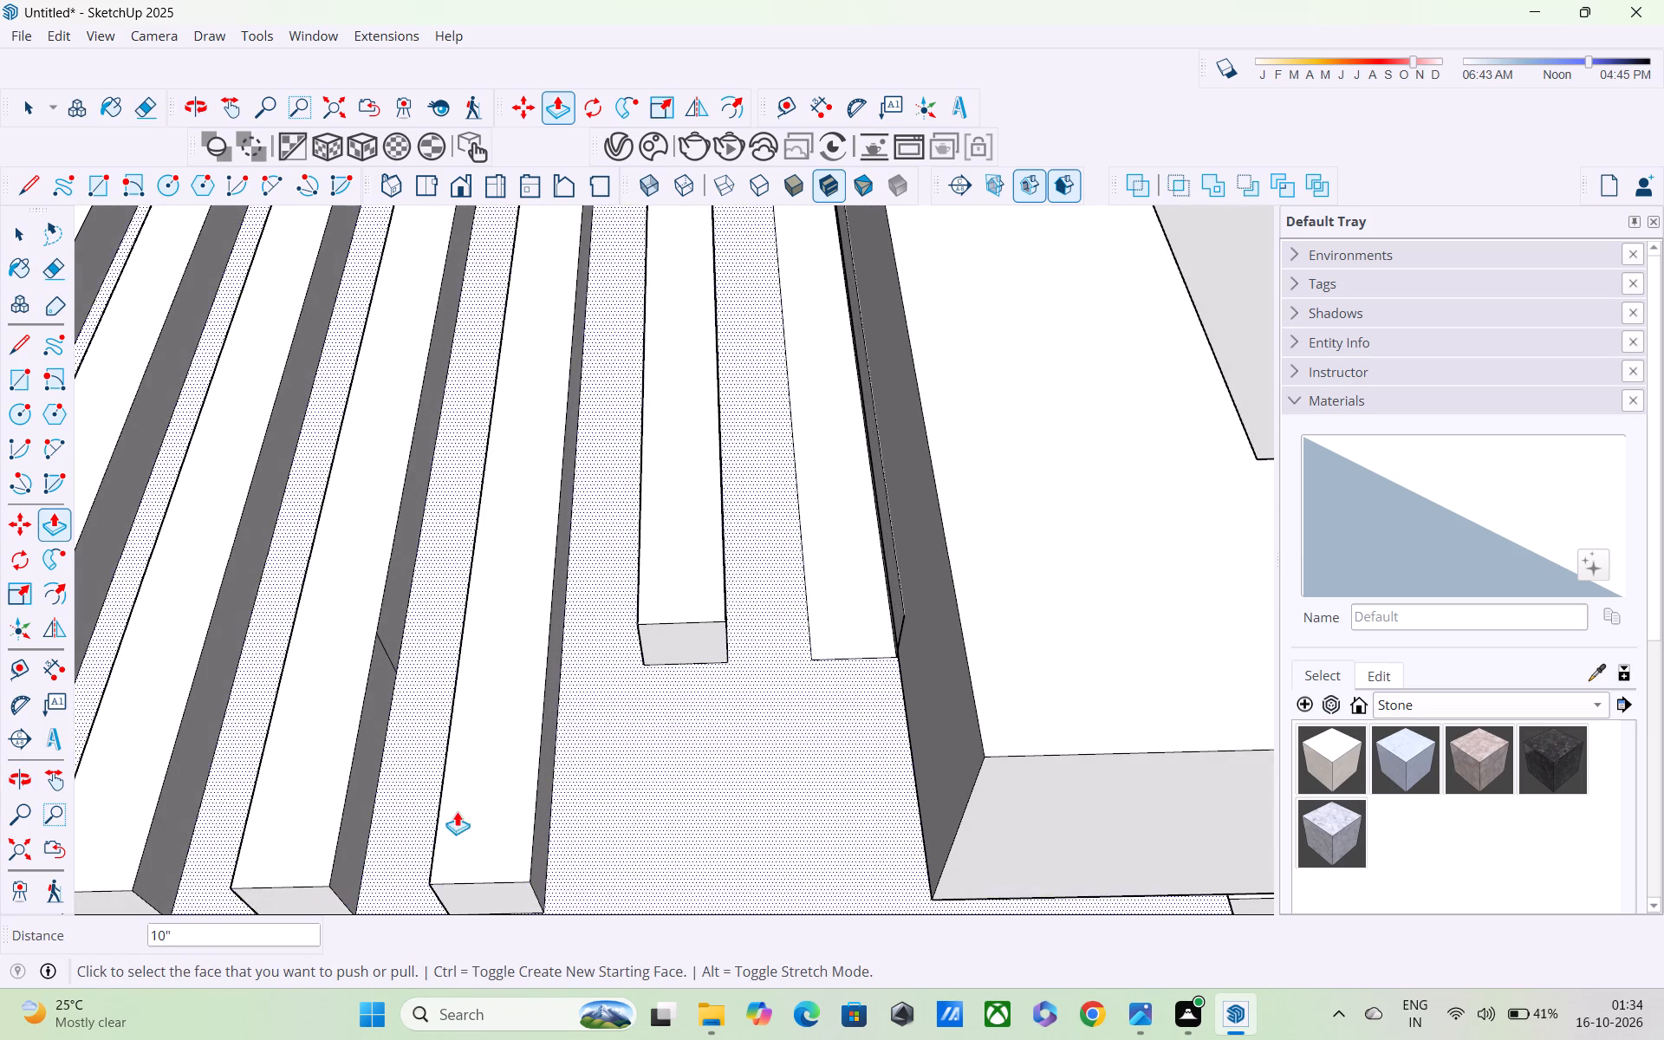
pyautogui.click(682, 642)
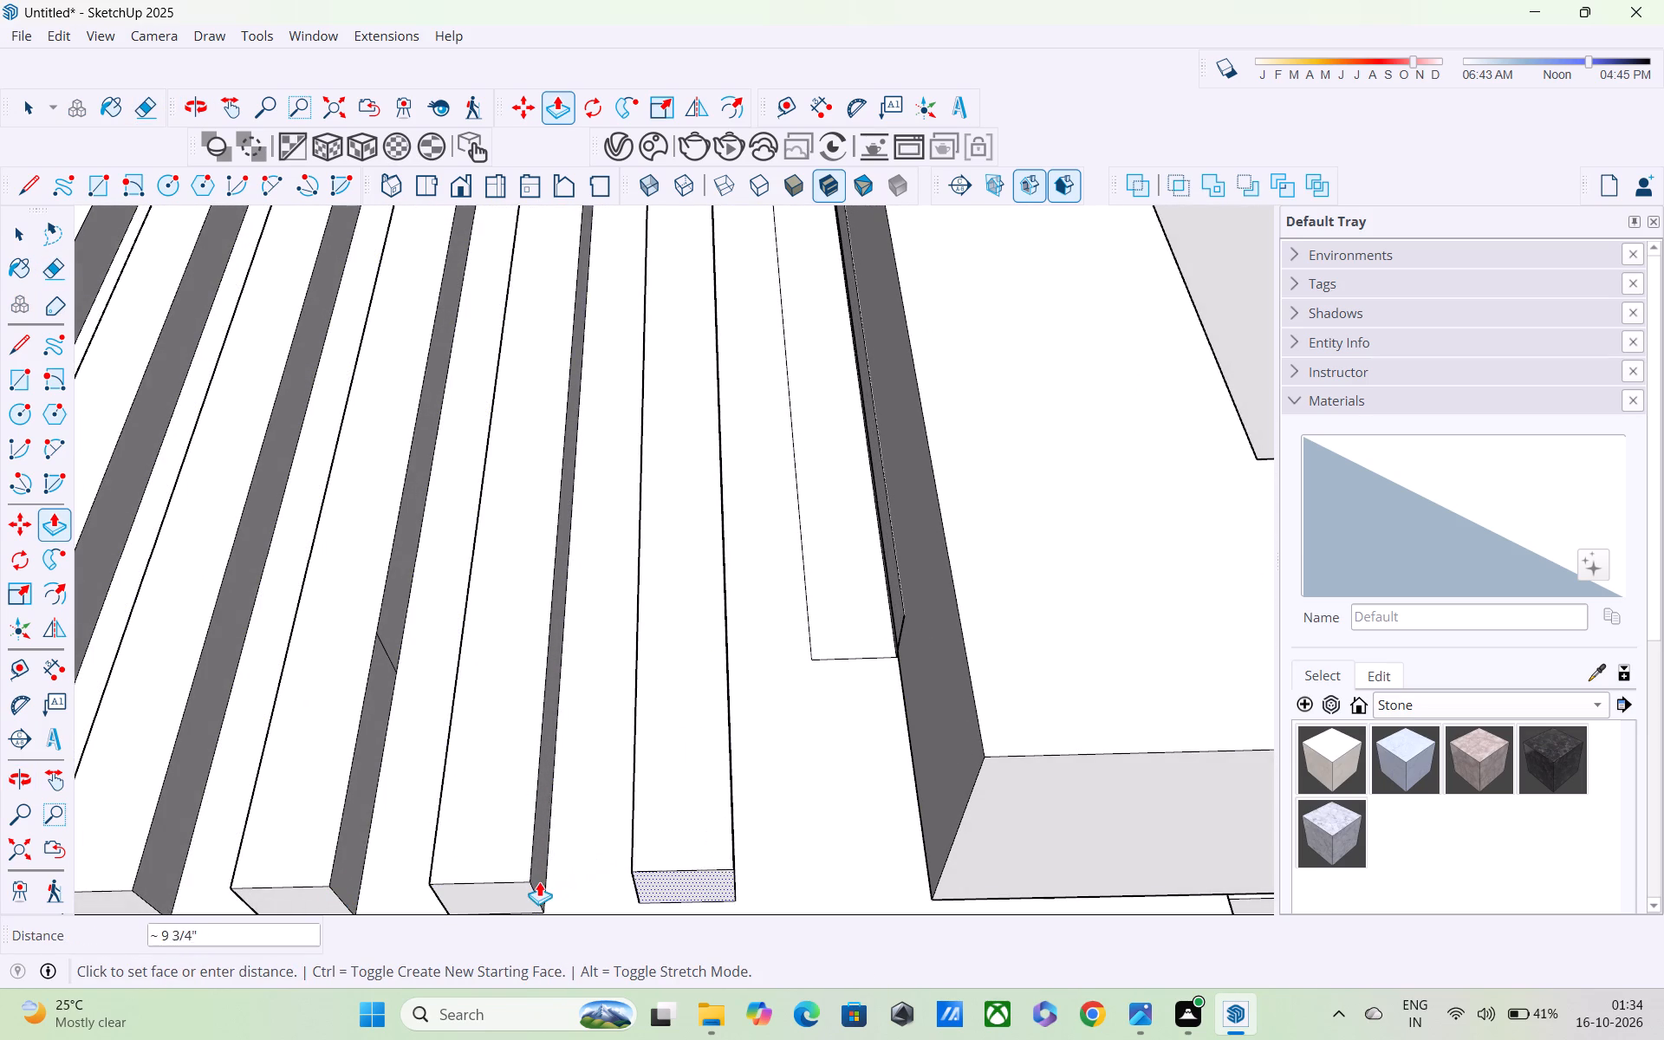
pyautogui.click(535, 886)
# Examine the fins along the full height of the tower, including their upper ends and the area beside the frame.
pyautogui.scroll(-11, 535, 877)
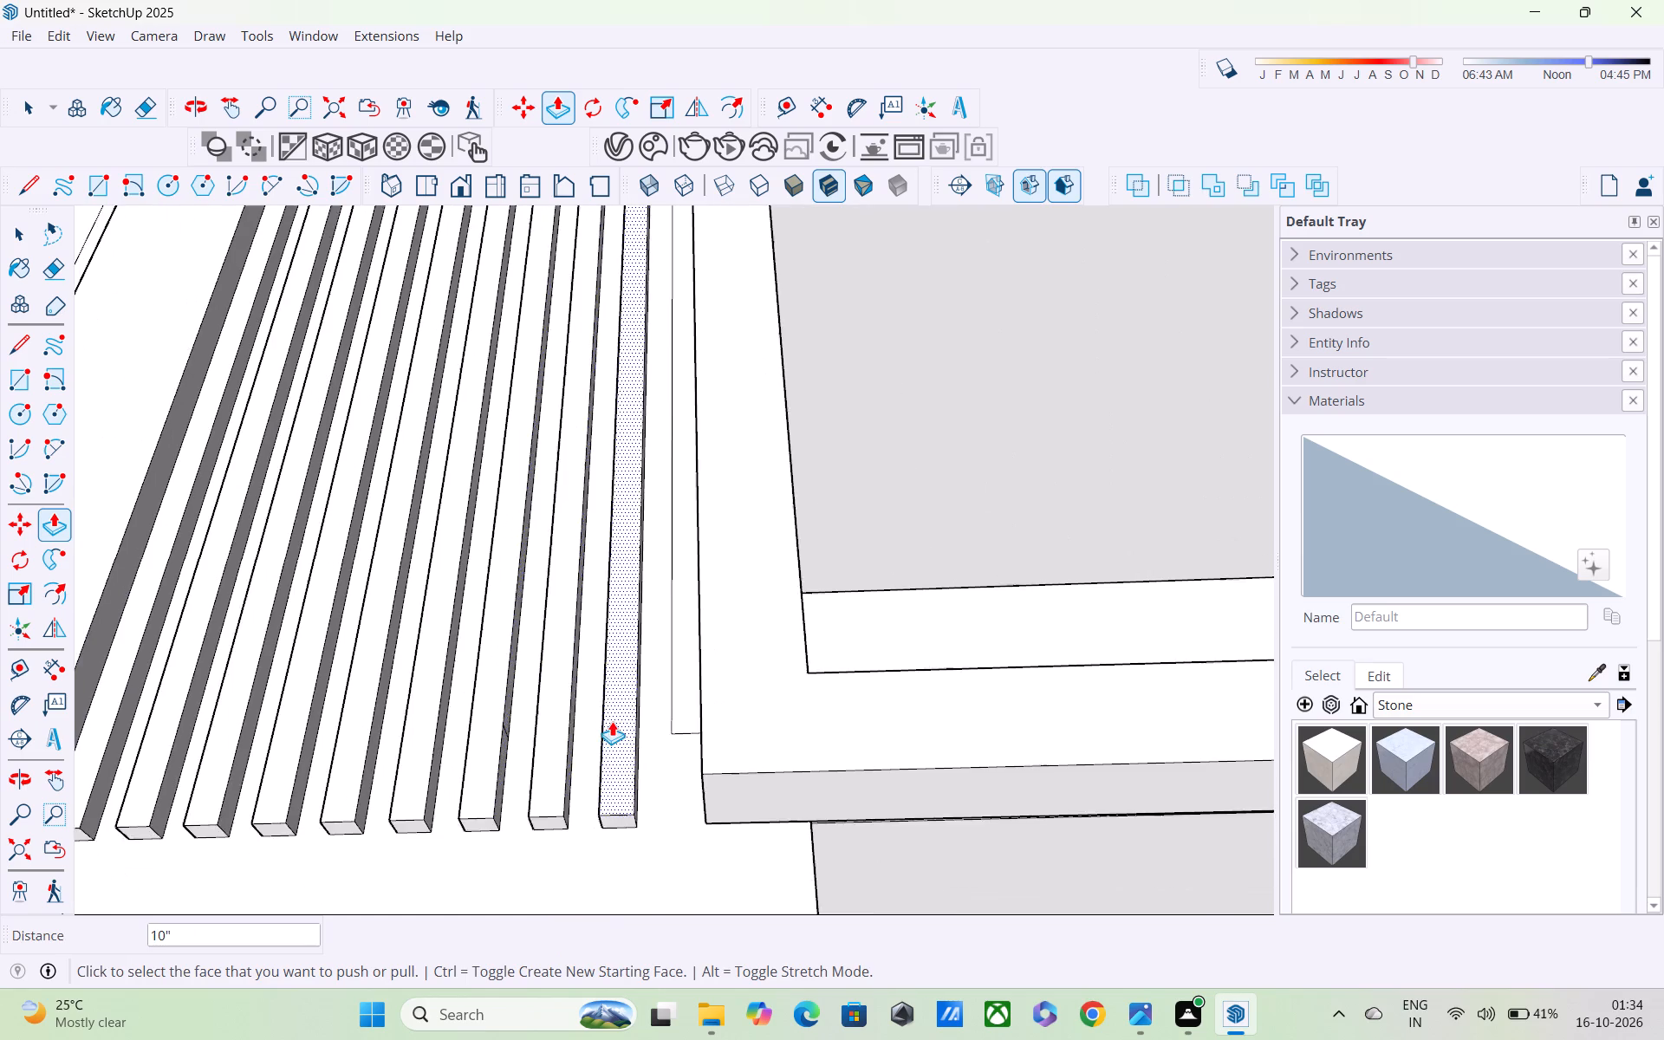
pyautogui.scroll(1, 612, 721)
pyautogui.moveTo(612, 721); pyautogui.dragTo(638, 861, button='middle')
pyautogui.scroll(-1, 620, 733)
pyautogui.scroll(1, 638, 861)
pyautogui.scroll(-12, 638, 852)
pyautogui.scroll(1, 639, 749)
pyautogui.scroll(-7, 639, 749)
pyautogui.moveTo(640, 731); pyautogui.dragTo(653, 795, button='middle')
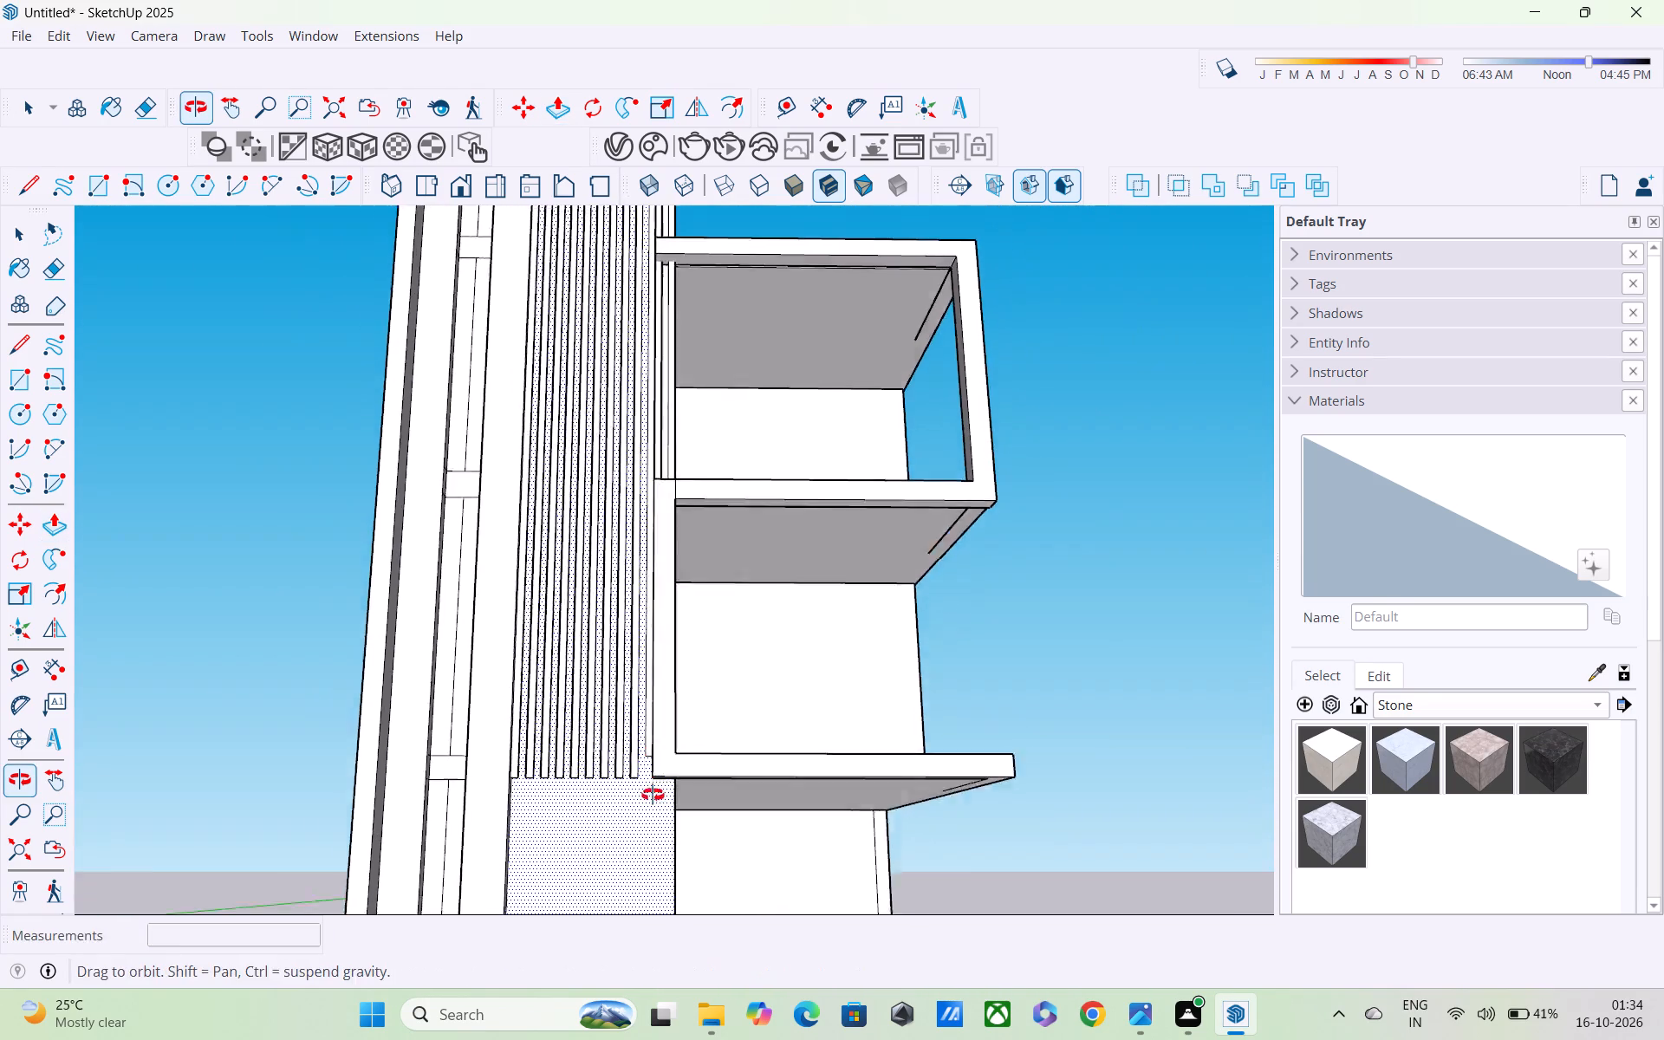
pyautogui.moveTo(653, 795); pyautogui.dragTo(653, 811, button='middle')
pyautogui.scroll(1, 653, 811)
pyautogui.scroll(-5, 653, 786)
pyautogui.keyDown('shift'); pyautogui.moveTo(647, 721); pyautogui.dragTo(658, 864, button='middle'); pyautogui.keyUp('shift')
pyautogui.scroll(3, 673, 583)
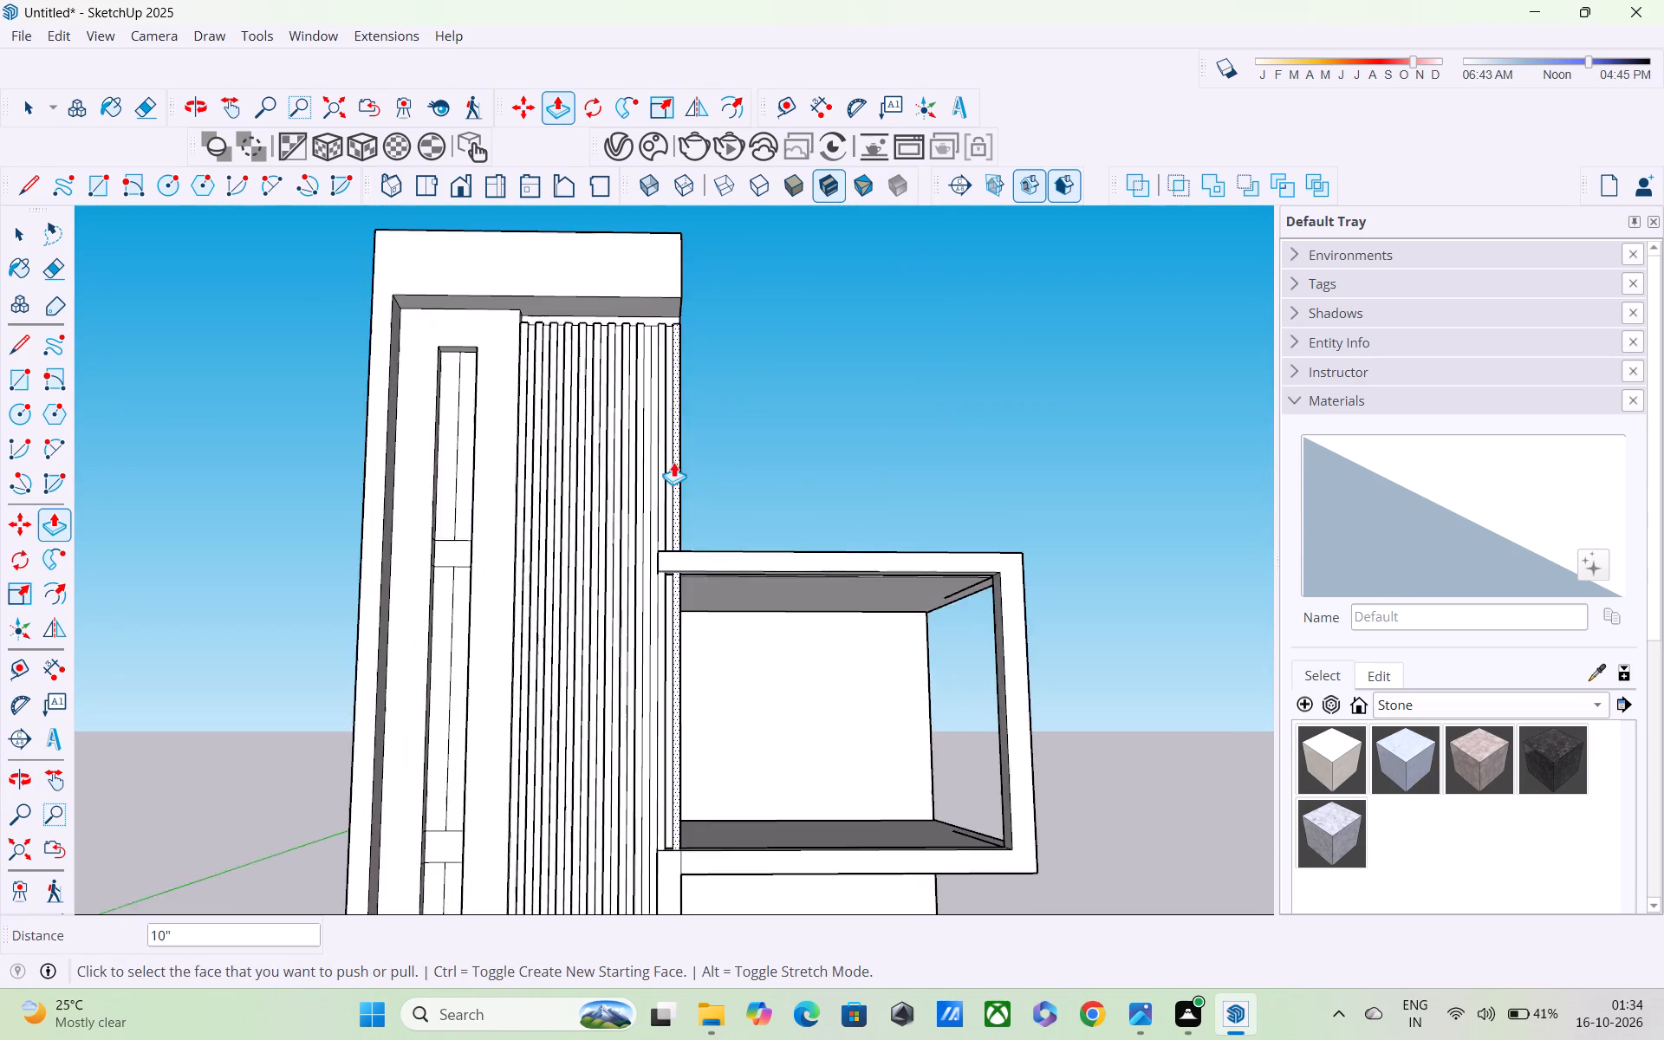
pyautogui.scroll(8, 673, 462)
pyautogui.scroll(11, 671, 345)
pyautogui.scroll(3, 608, 376)
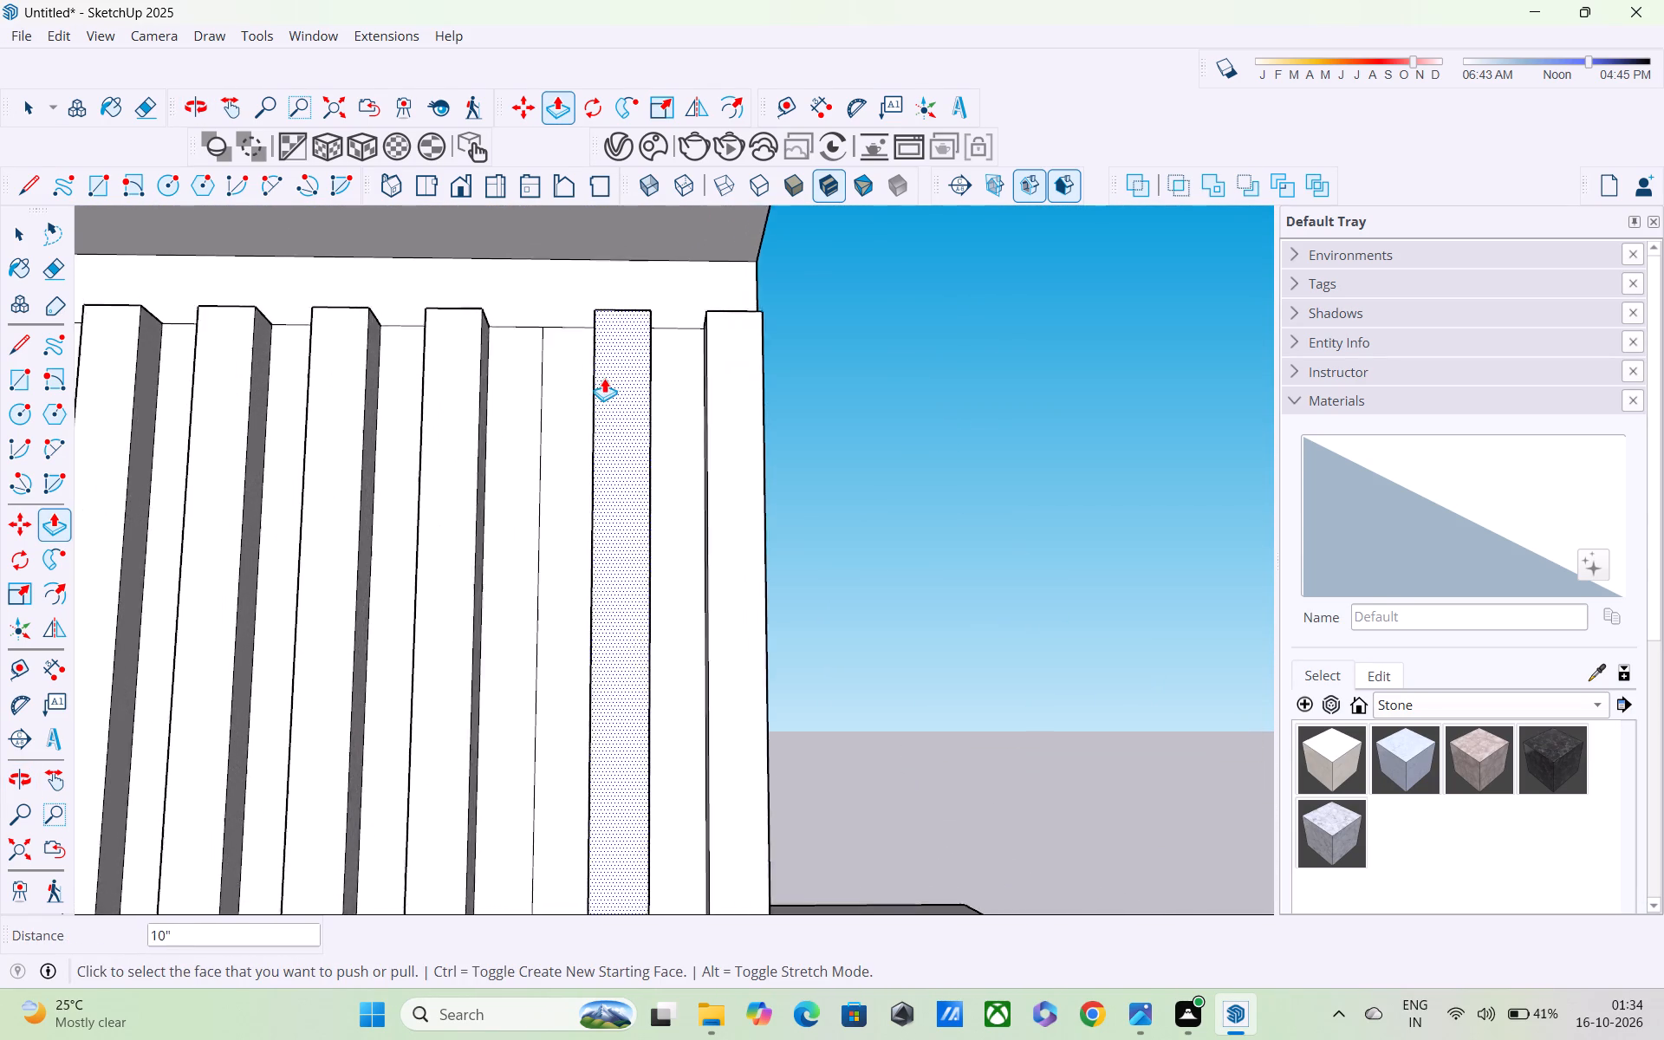
pyautogui.scroll(1, 604, 378)
pyautogui.scroll(-20, 603, 379)
pyautogui.scroll(-4, 594, 425)
pyautogui.moveTo(588, 474); pyautogui.dragTo(620, 587, button='middle')
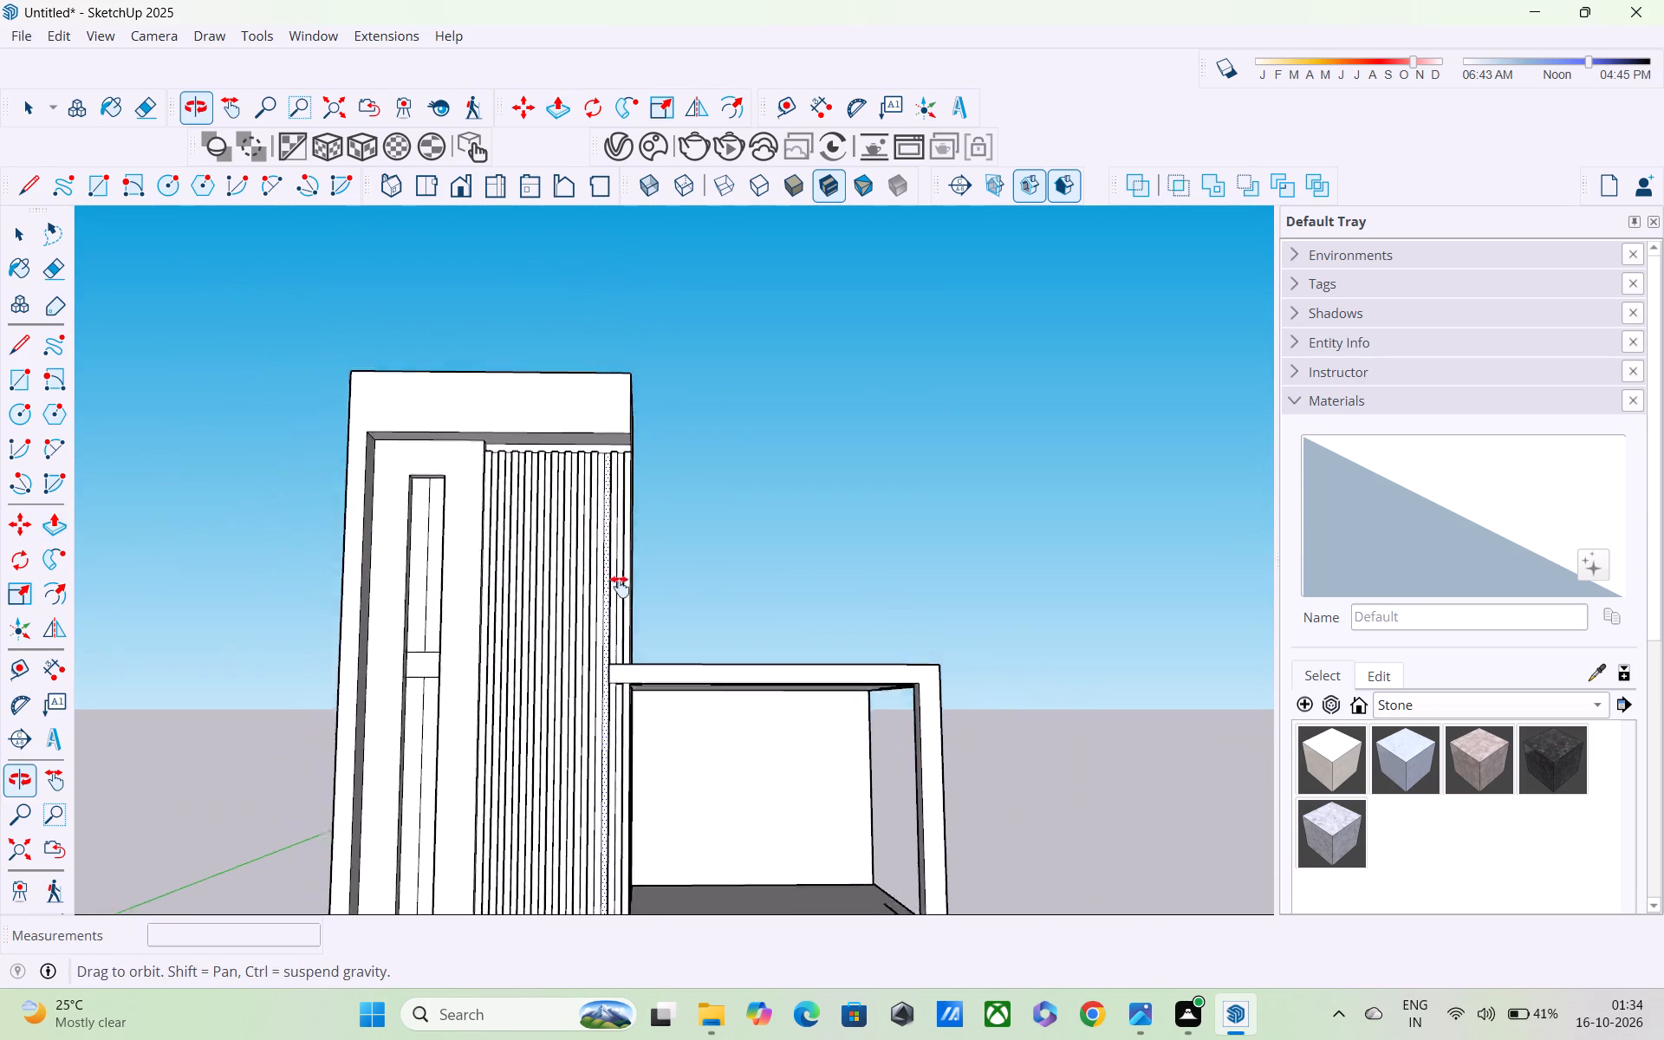
pyautogui.moveTo(620, 587); pyautogui.dragTo(624, 595, button='middle')
# Push/Pull the narrow wall strip between the last new fin and the frame outward 3" to form another fin.
pyautogui.moveTo(620, 606); pyautogui.dragTo(576, 187, button='middle')
pyautogui.scroll(4, 587, 699)
pyautogui.scroll(4, 581, 831)
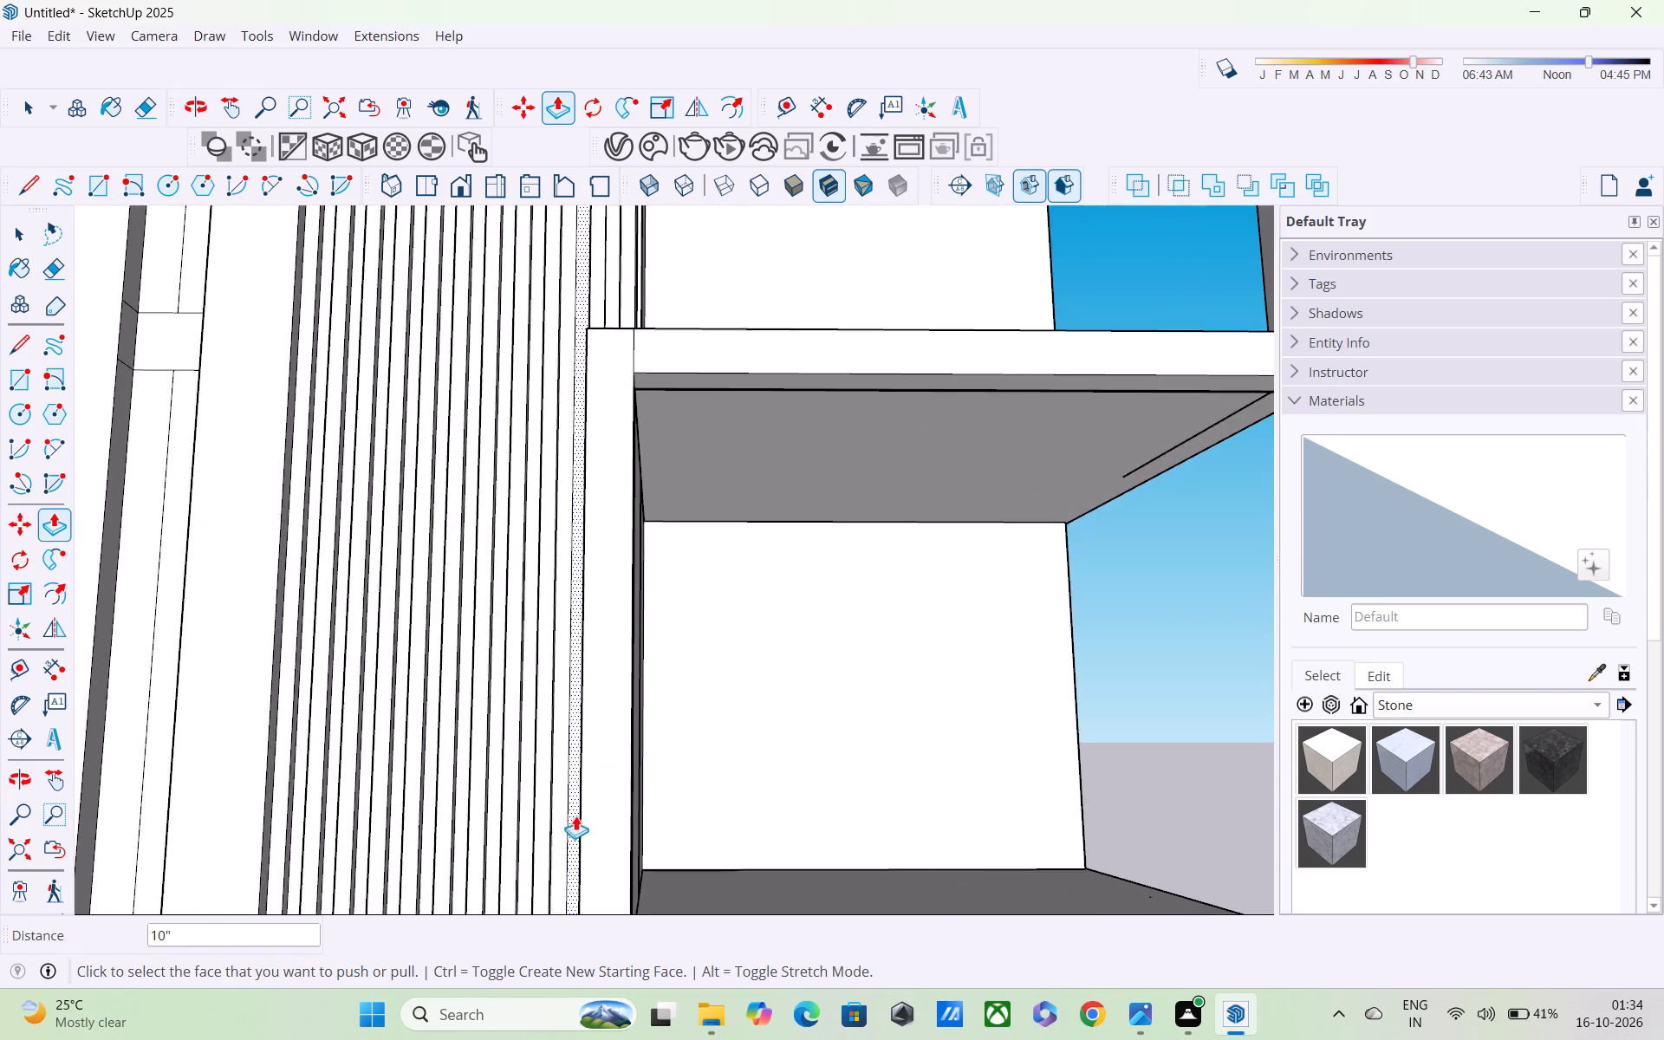
pyautogui.scroll(4, 571, 785)
pyautogui.moveTo(569, 771); pyautogui.dragTo(663, 498, button='middle')
pyautogui.scroll(2, 761, 497)
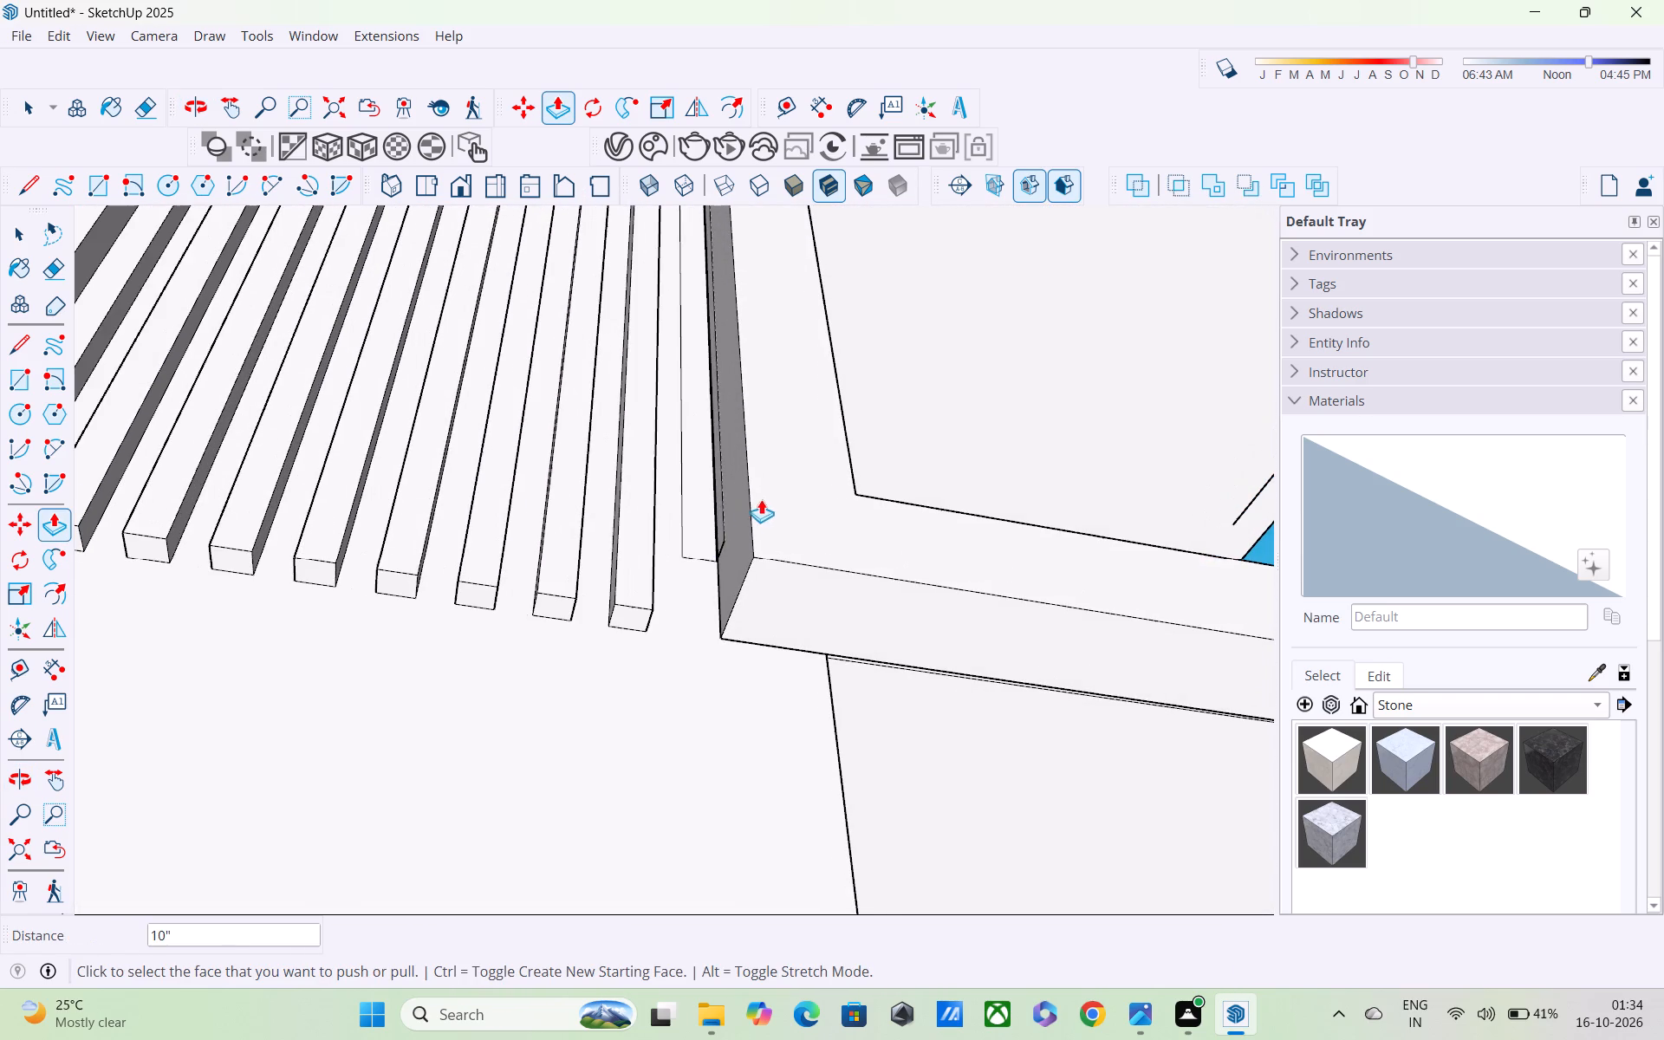
pyautogui.click(708, 508)
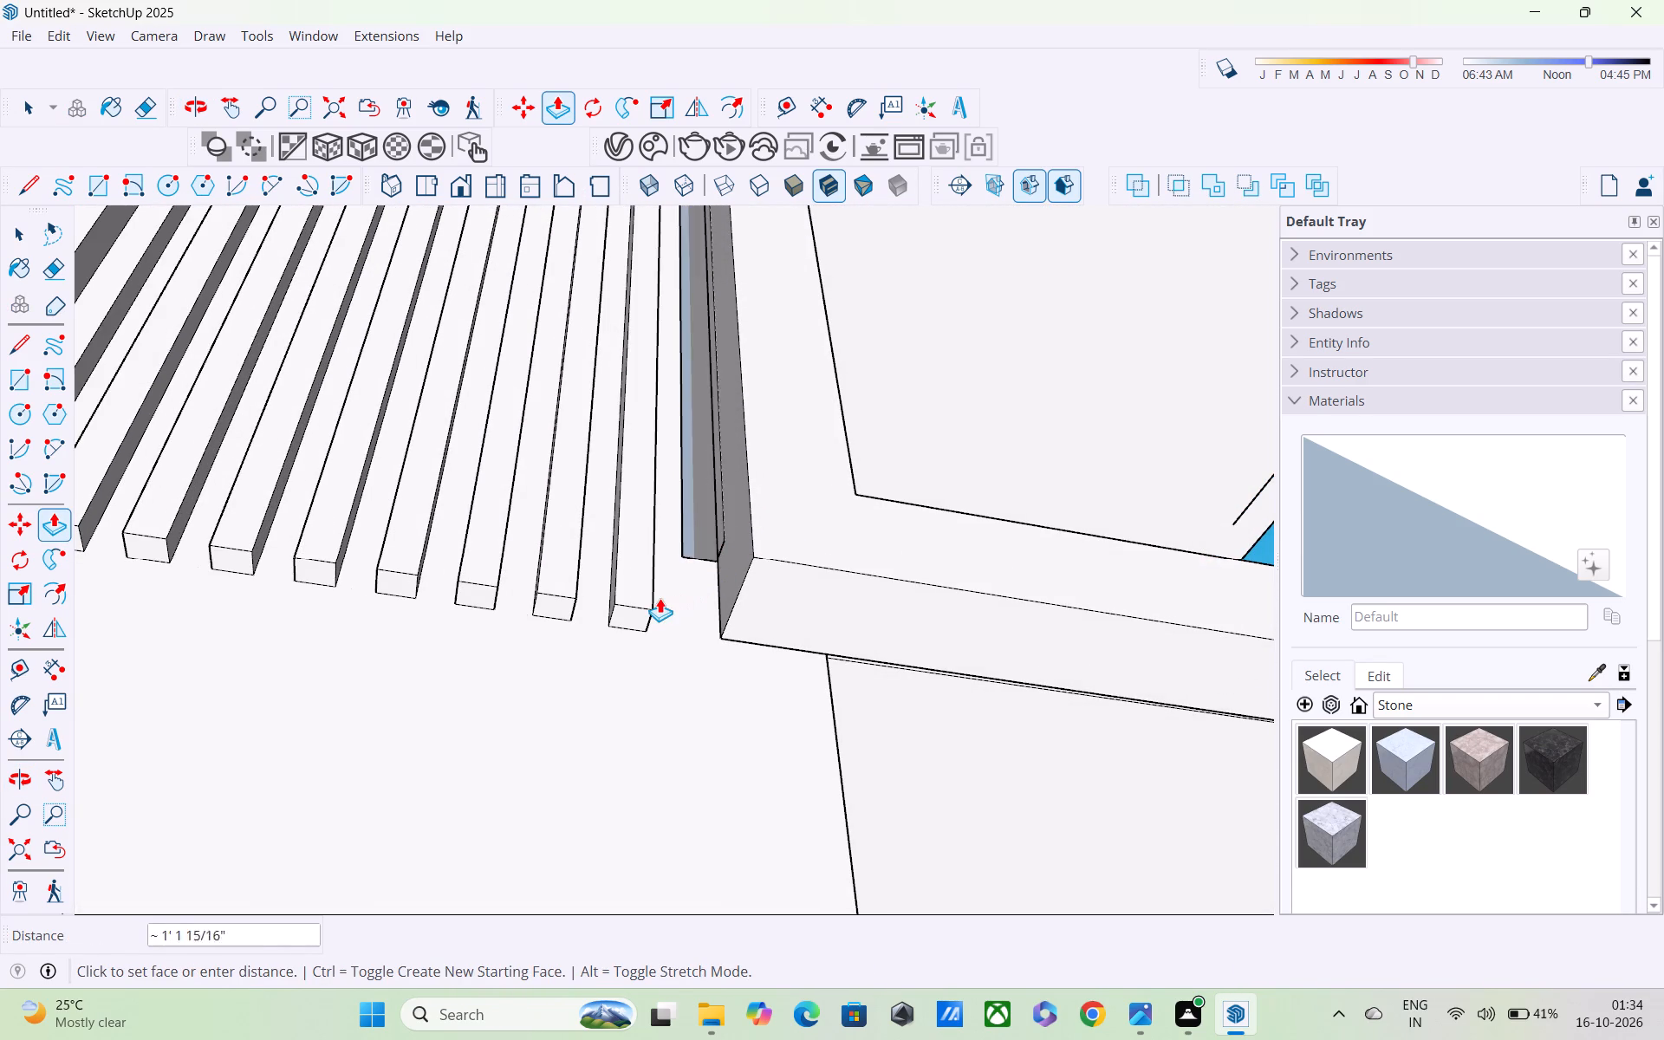
pyautogui.click(659, 600)
pyautogui.click(699, 538)
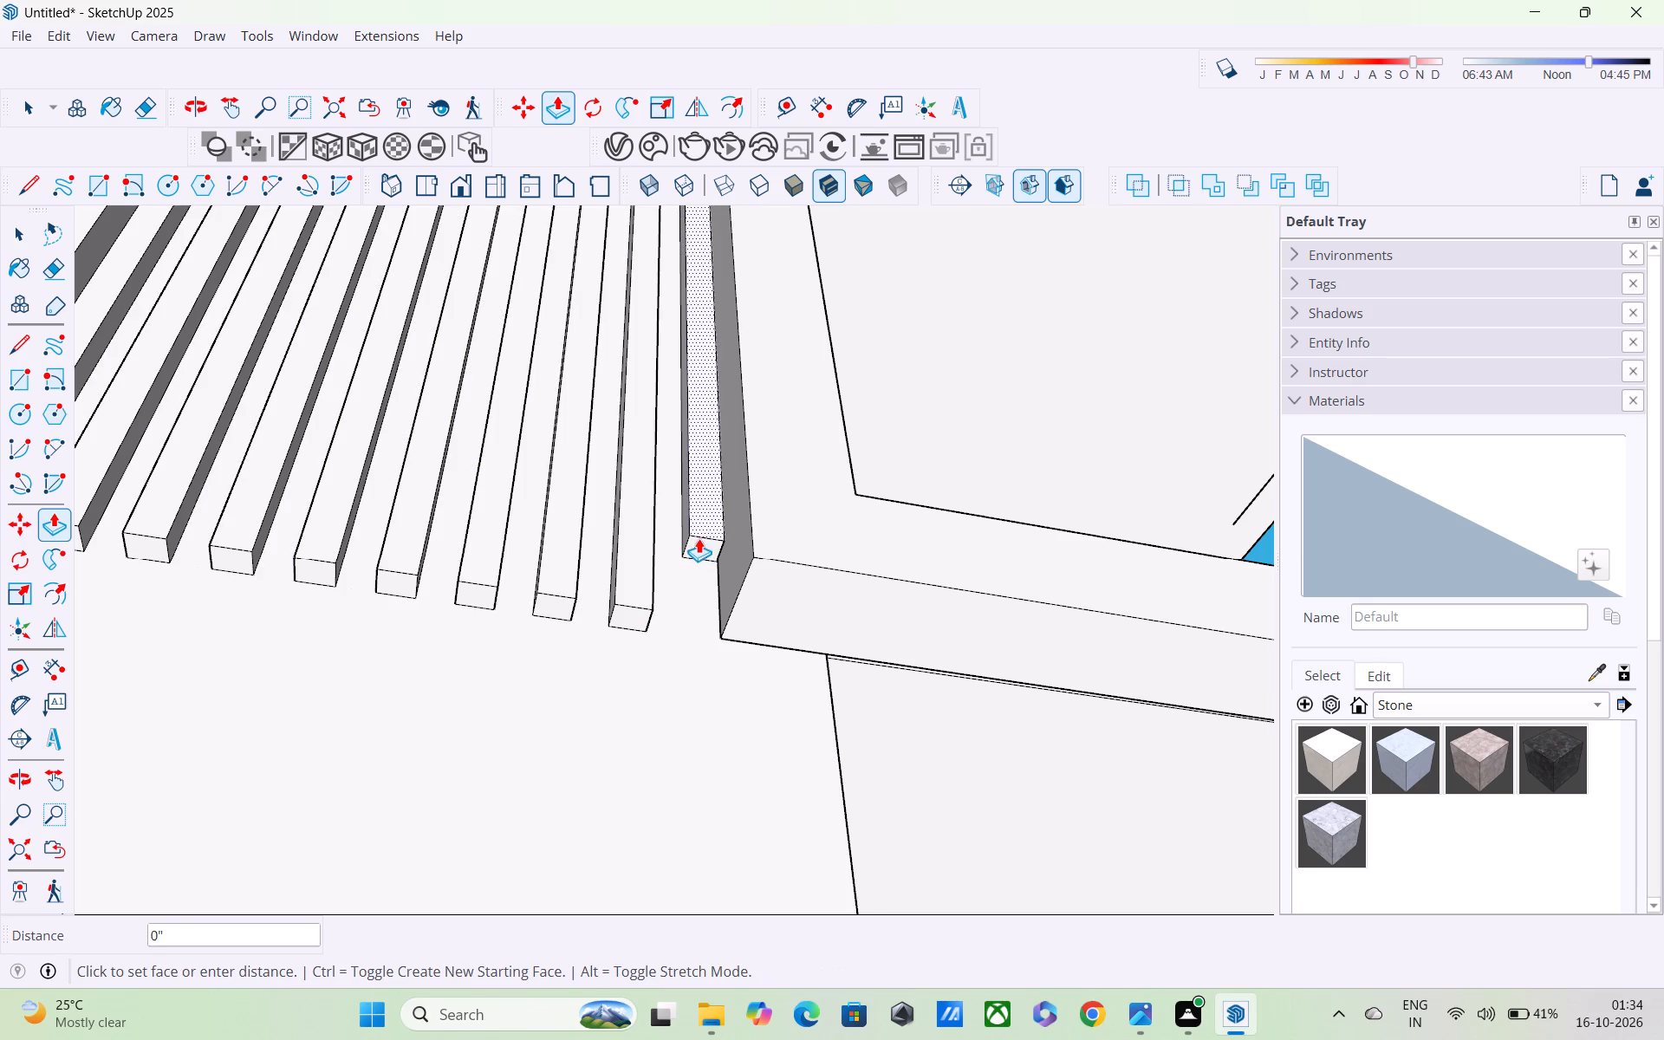
pyautogui.press('Escape')
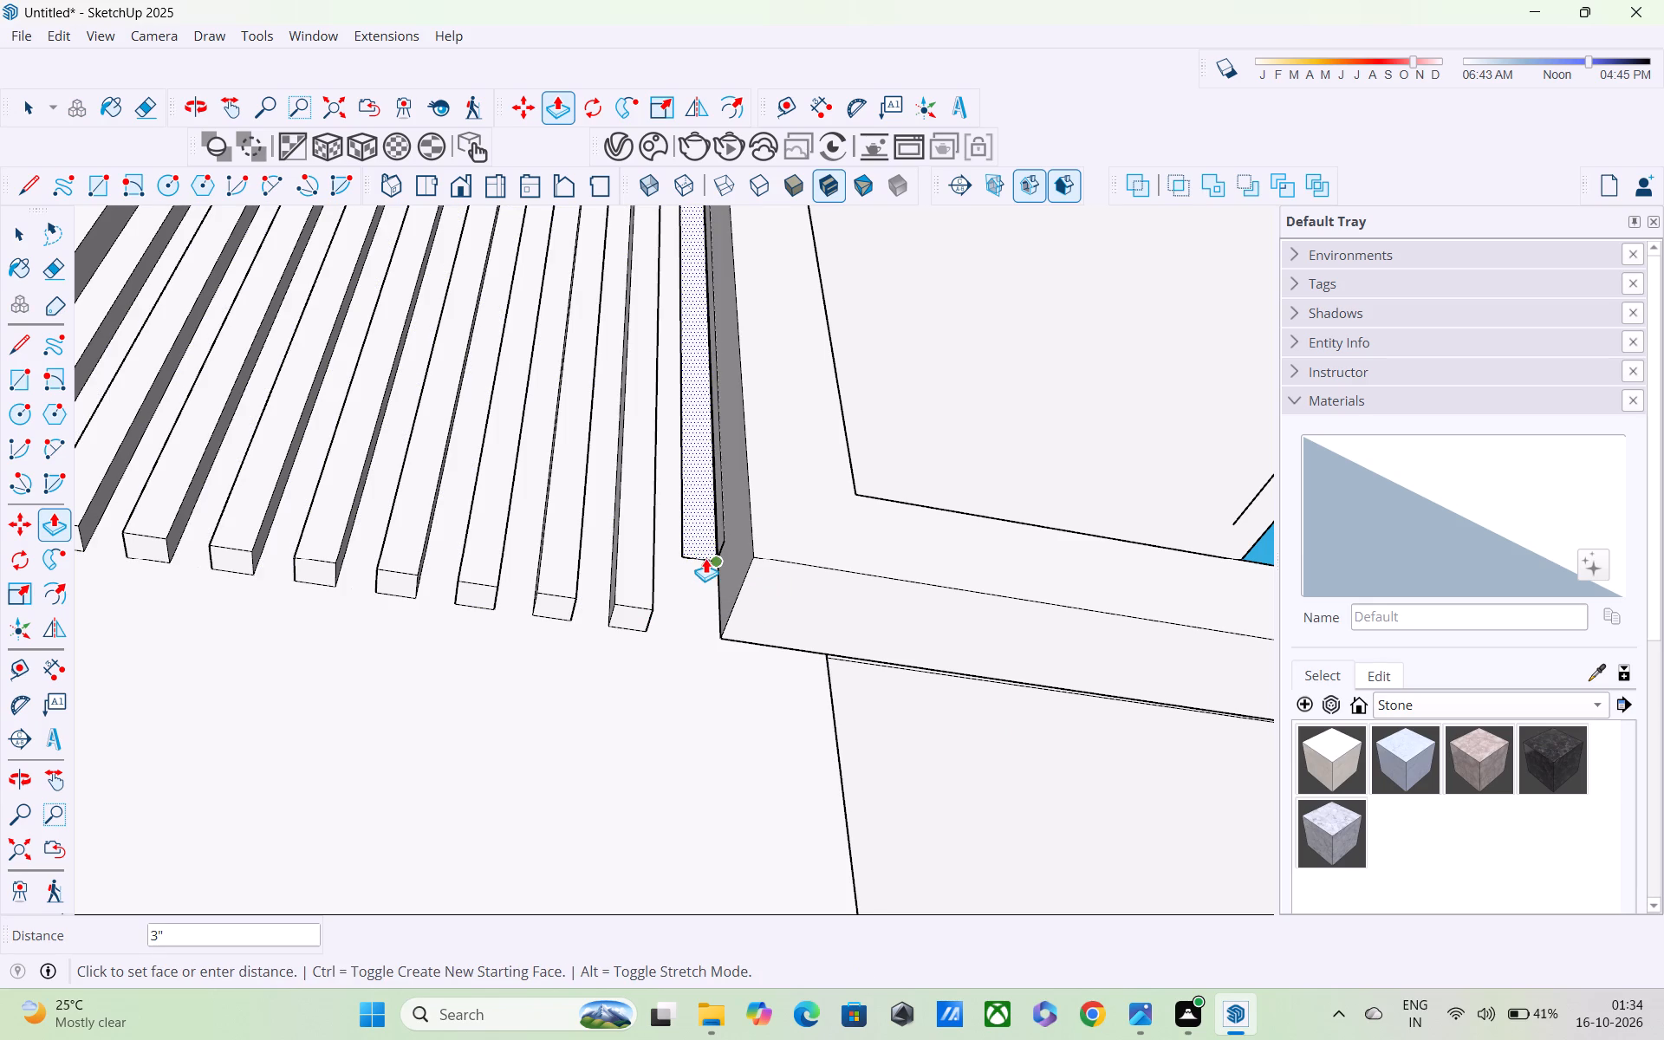
# Push/Pull the bottom end of the new fin beside the frame down 10" to line up with its neighbours.
pyautogui.moveTo(706, 546); pyautogui.dragTo(723, 400, button='middle')
pyautogui.scroll(1, 723, 400)
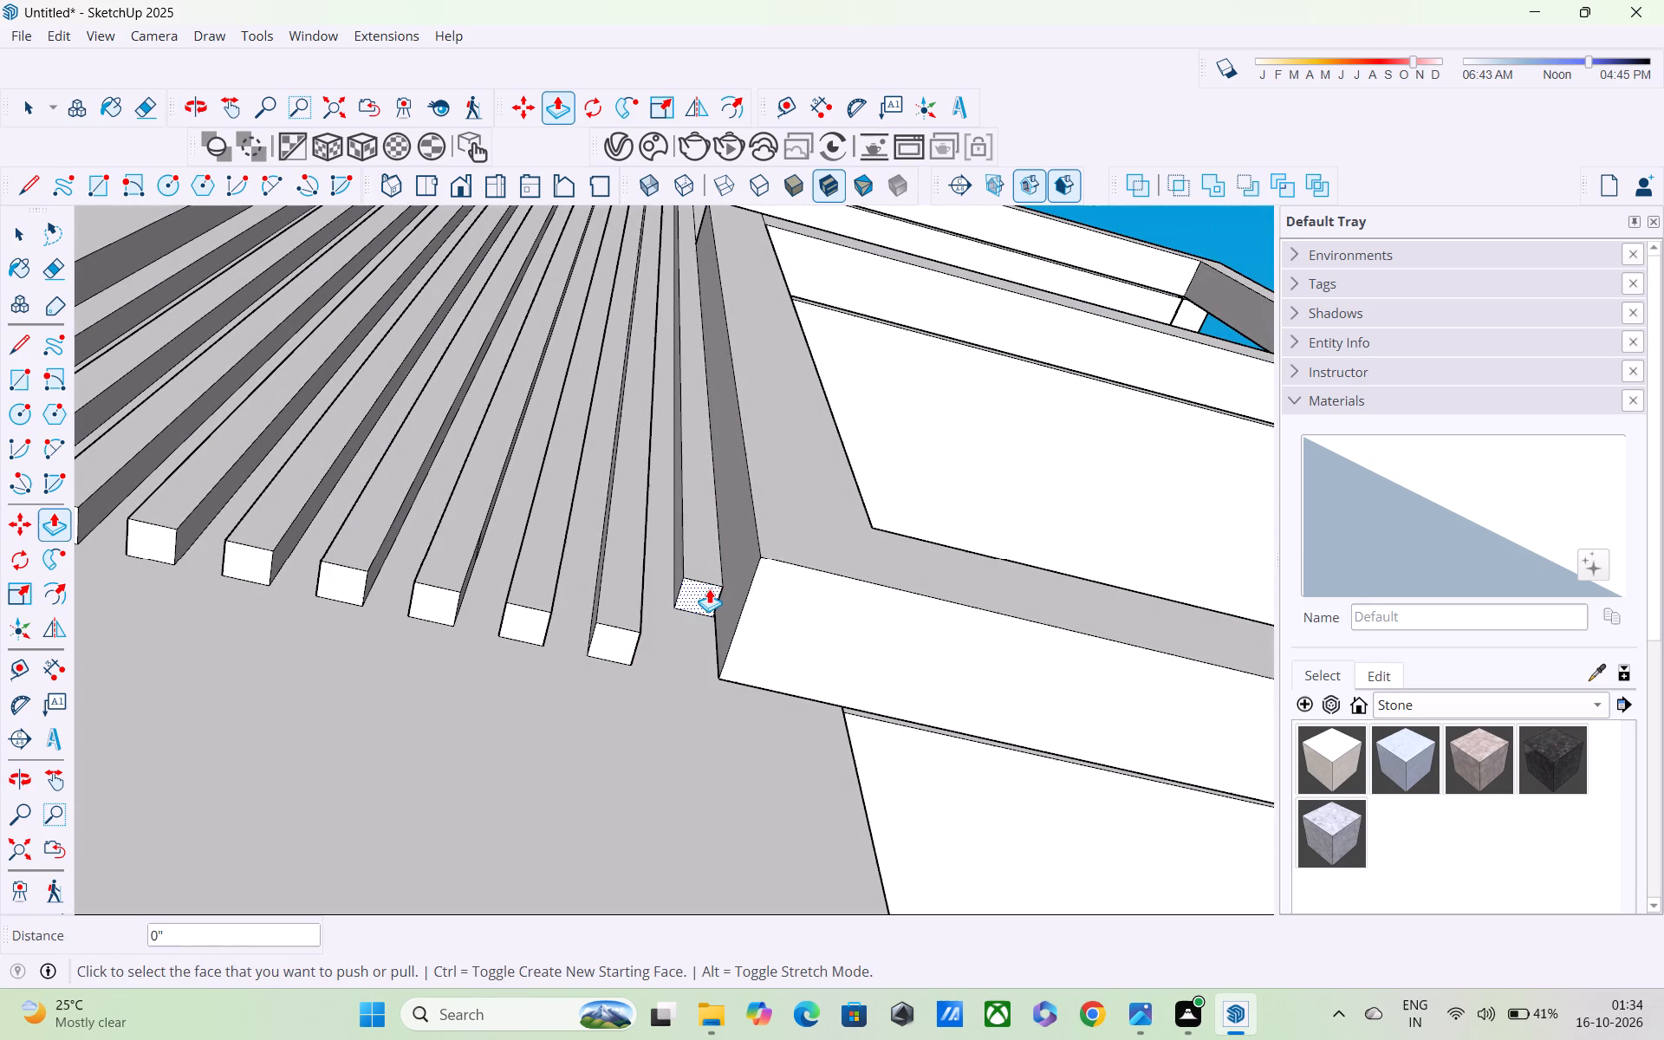
pyautogui.click(709, 588)
pyautogui.click(632, 645)
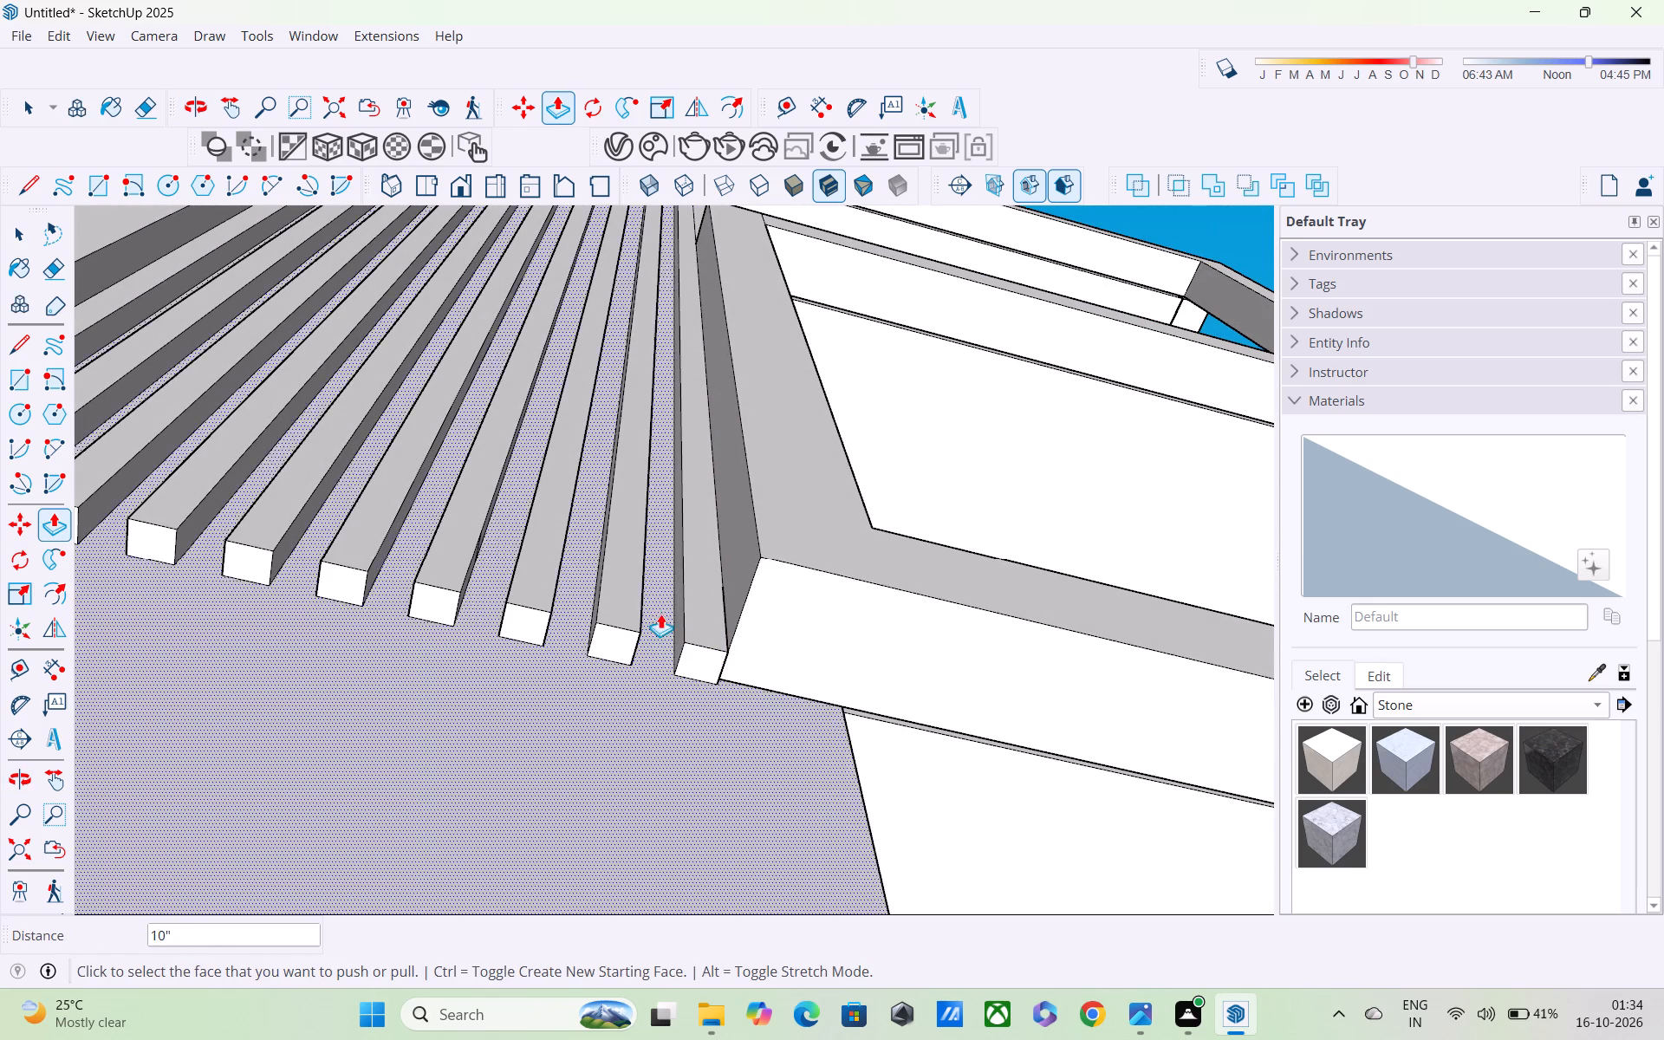
# Examine the row of fins up the height of the tower, including their upper ends beneath the top overhang.
pyautogui.scroll(-3, 671, 601)
pyautogui.keyDown('shift'); pyautogui.moveTo(692, 597); pyautogui.dragTo(712, 916, button='middle'); pyautogui.keyUp('shift')
pyautogui.scroll(-3, 706, 500)
pyautogui.moveTo(696, 436); pyautogui.dragTo(698, 565, button='middle')
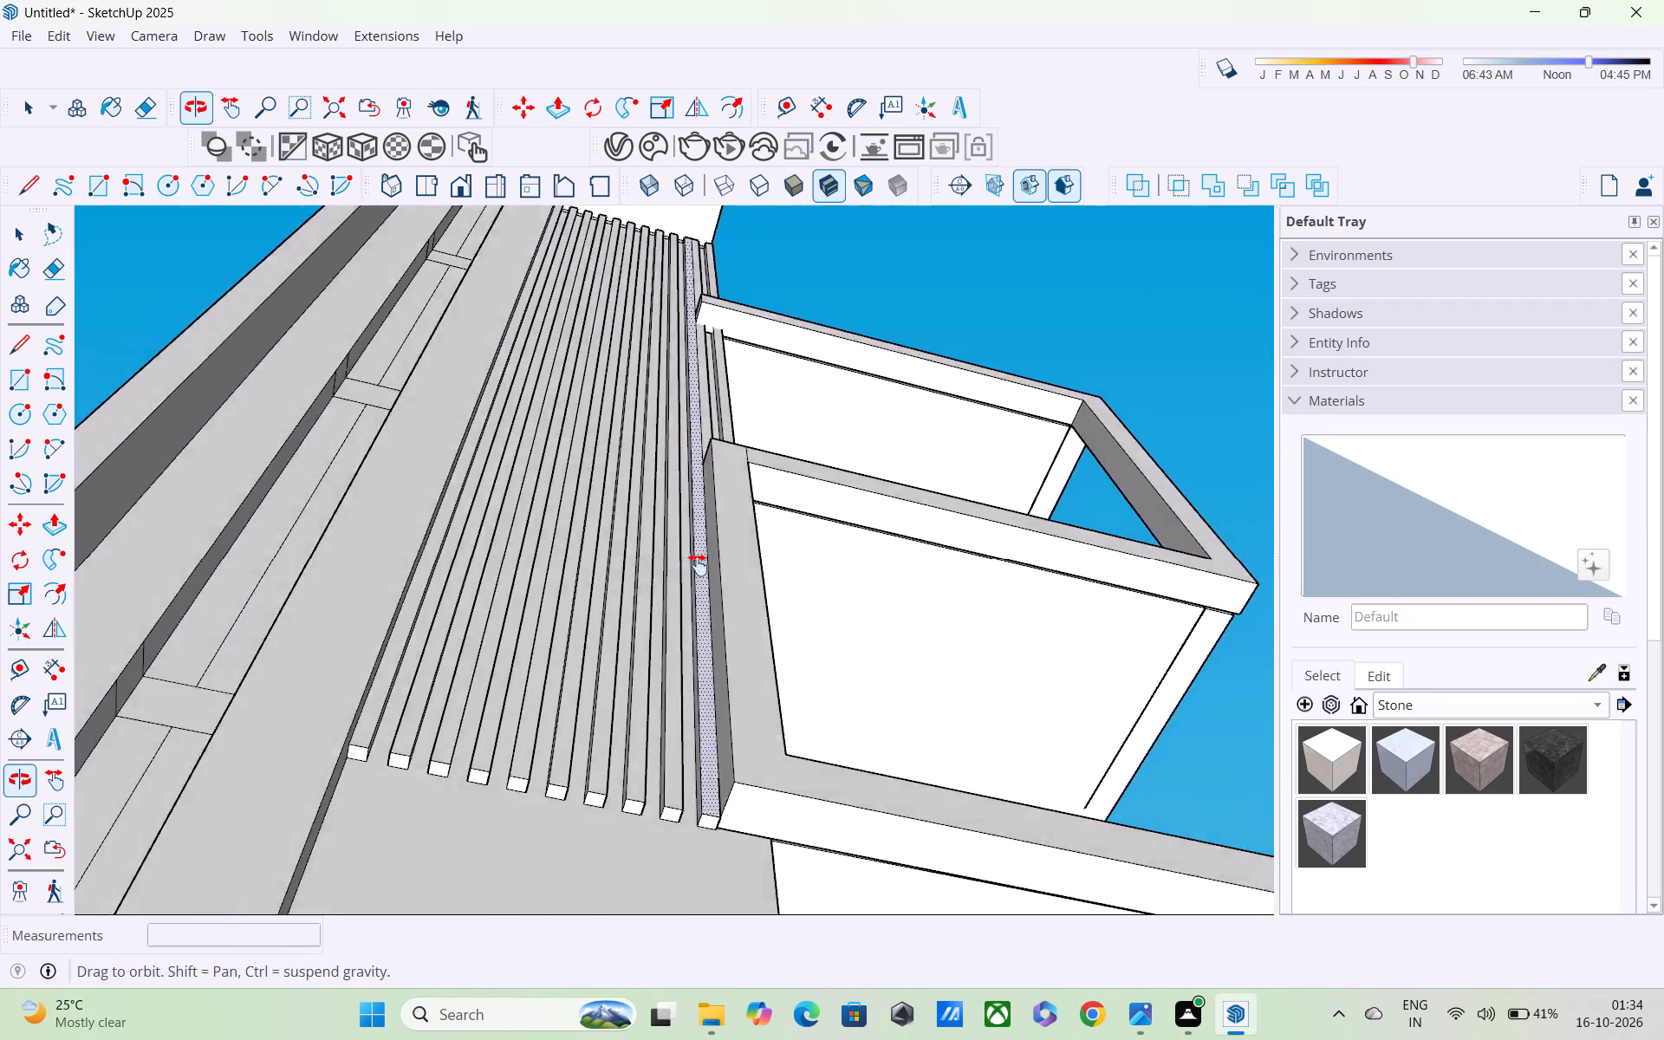
pyautogui.moveTo(698, 565); pyautogui.dragTo(696, 871, button='middle')
pyautogui.scroll(1, 696, 871)
pyautogui.moveTo(688, 399); pyautogui.dragTo(633, 695, button='middle')
pyautogui.scroll(4, 689, 359)
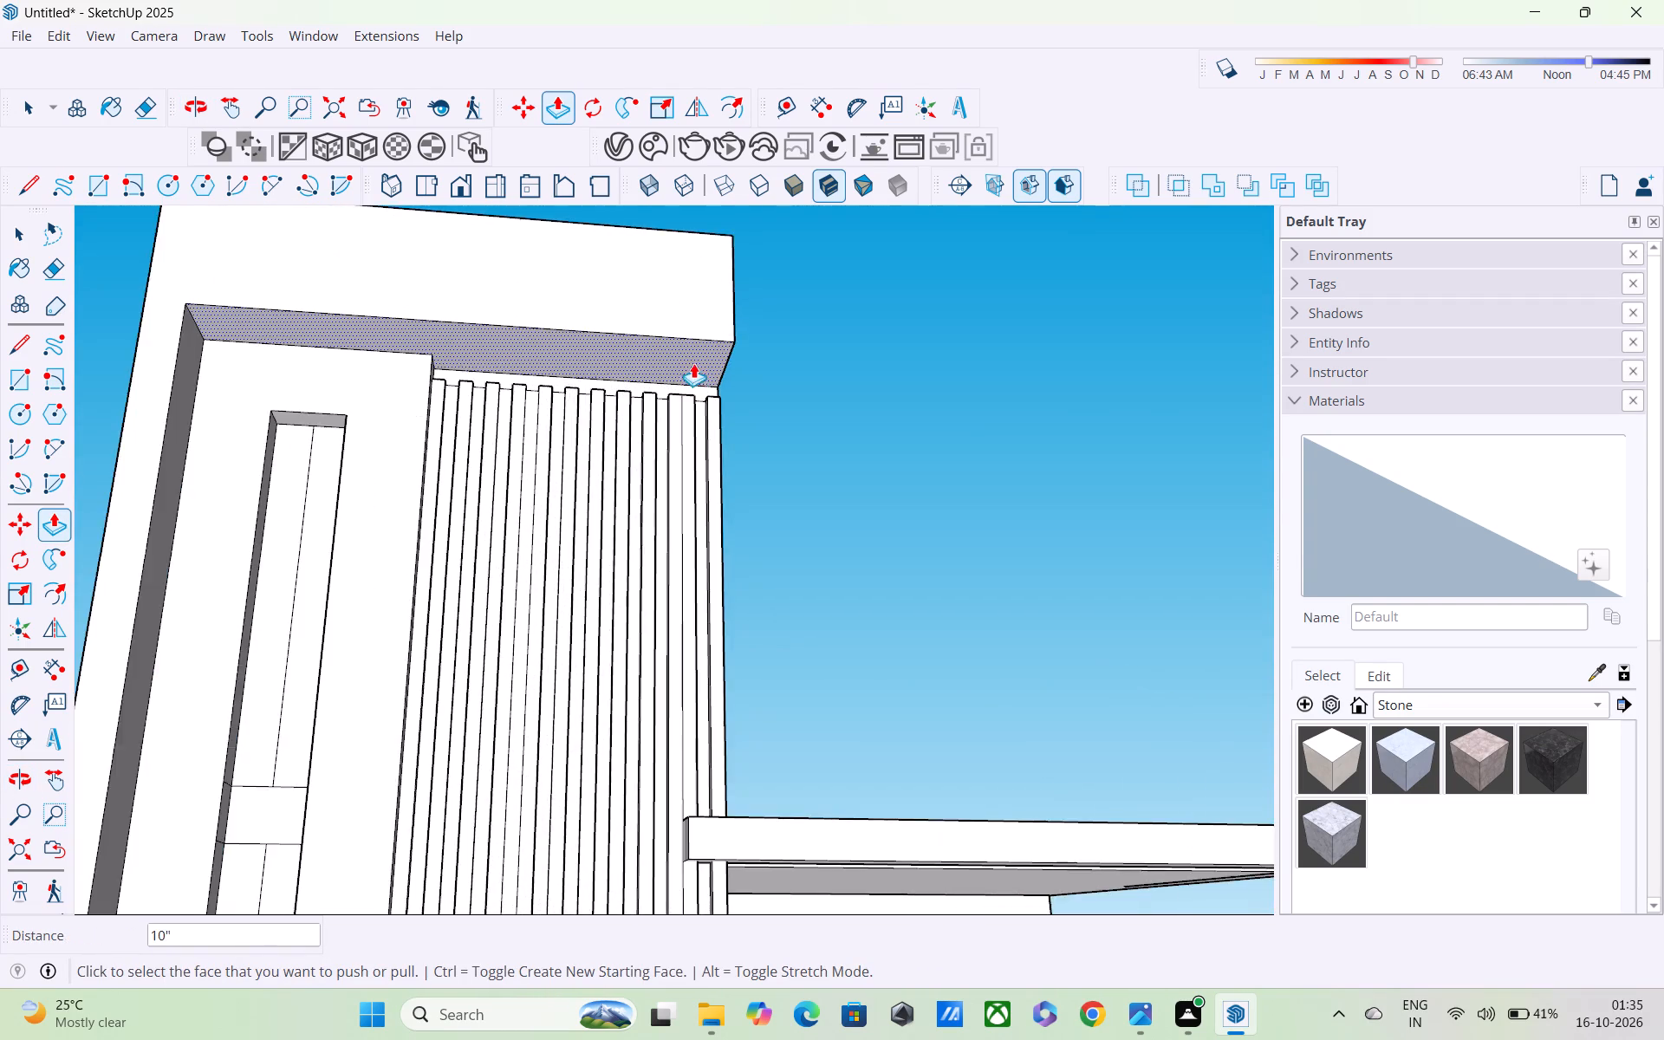
pyautogui.scroll(9, 696, 367)
pyautogui.scroll(1, 695, 439)
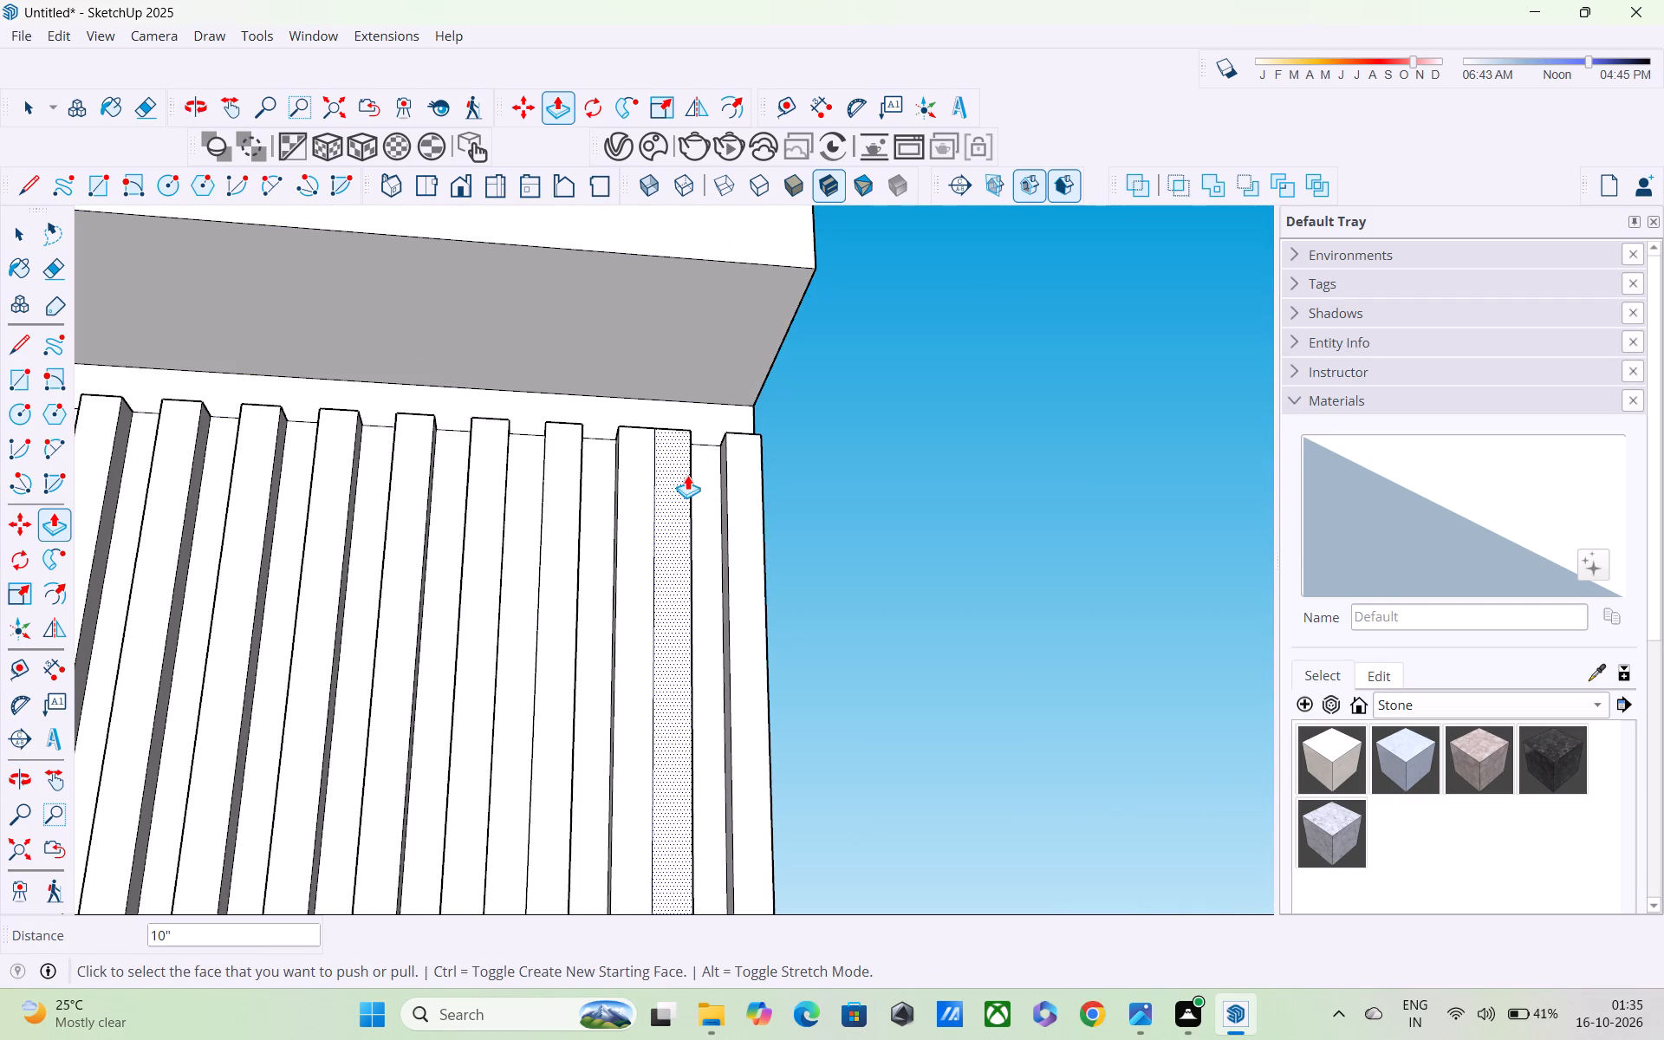
pyautogui.scroll(-7, 688, 474)
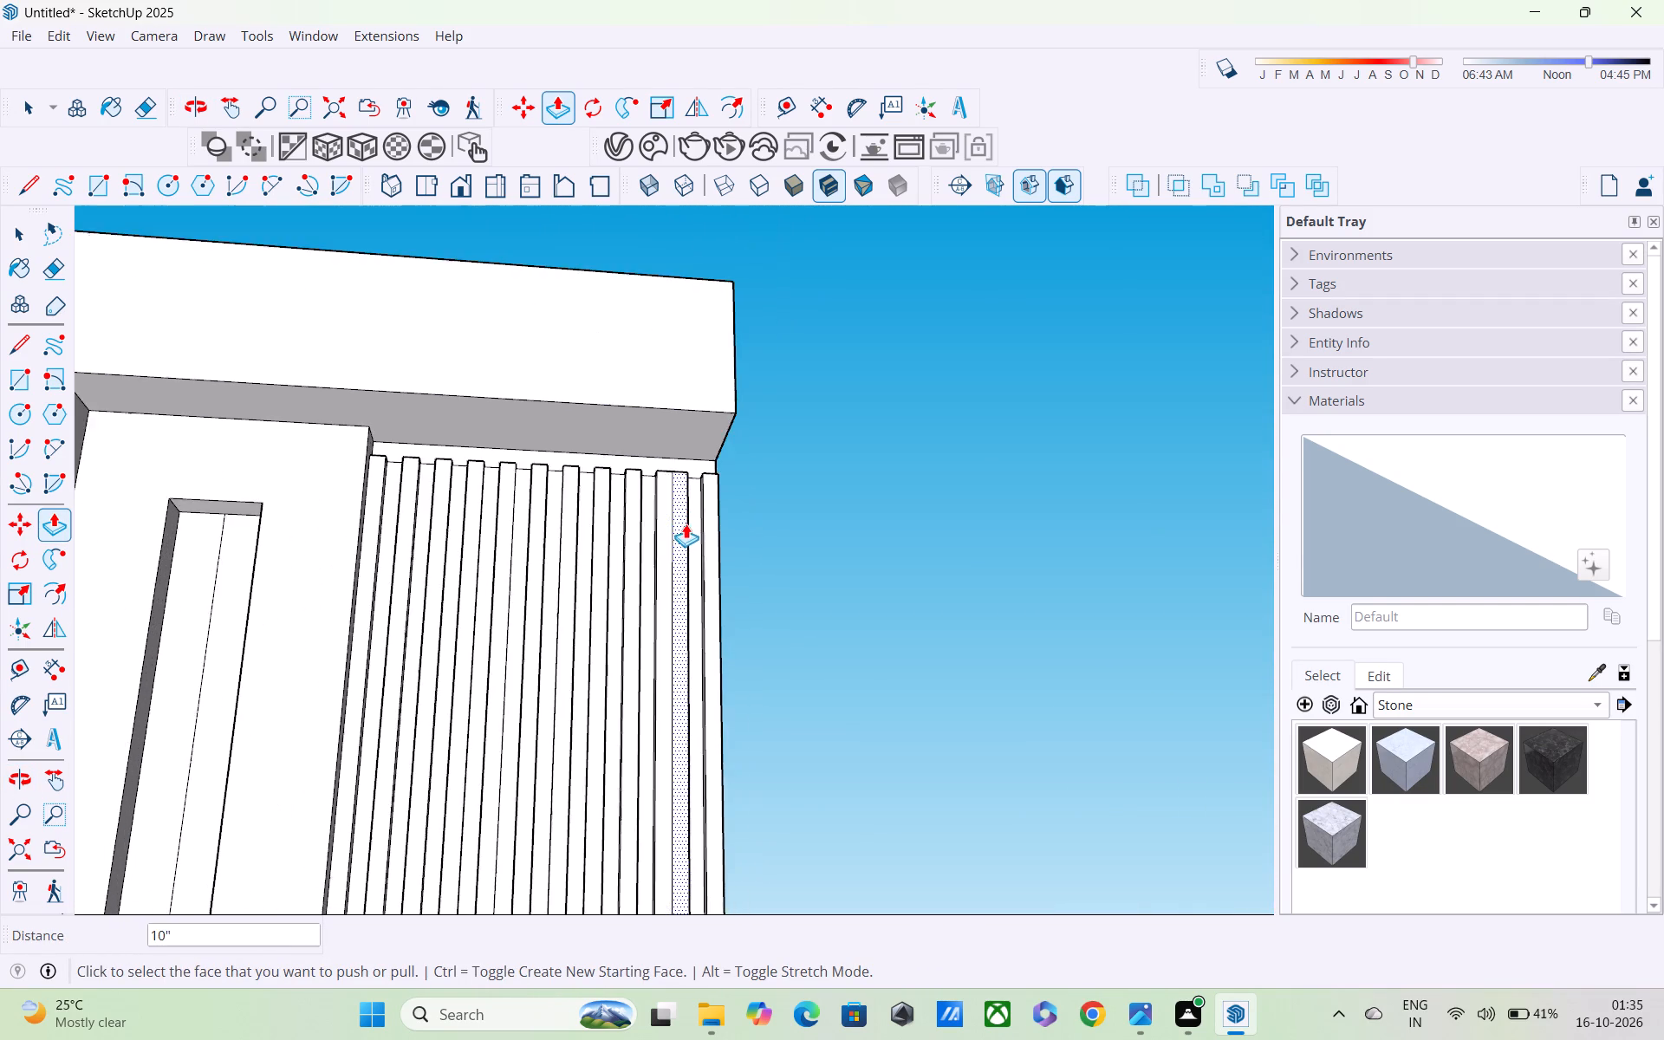
pyautogui.scroll(-19, 686, 523)
pyautogui.moveTo(699, 577); pyautogui.dragTo(642, 736, button='middle')
pyautogui.scroll(8, 713, 687)
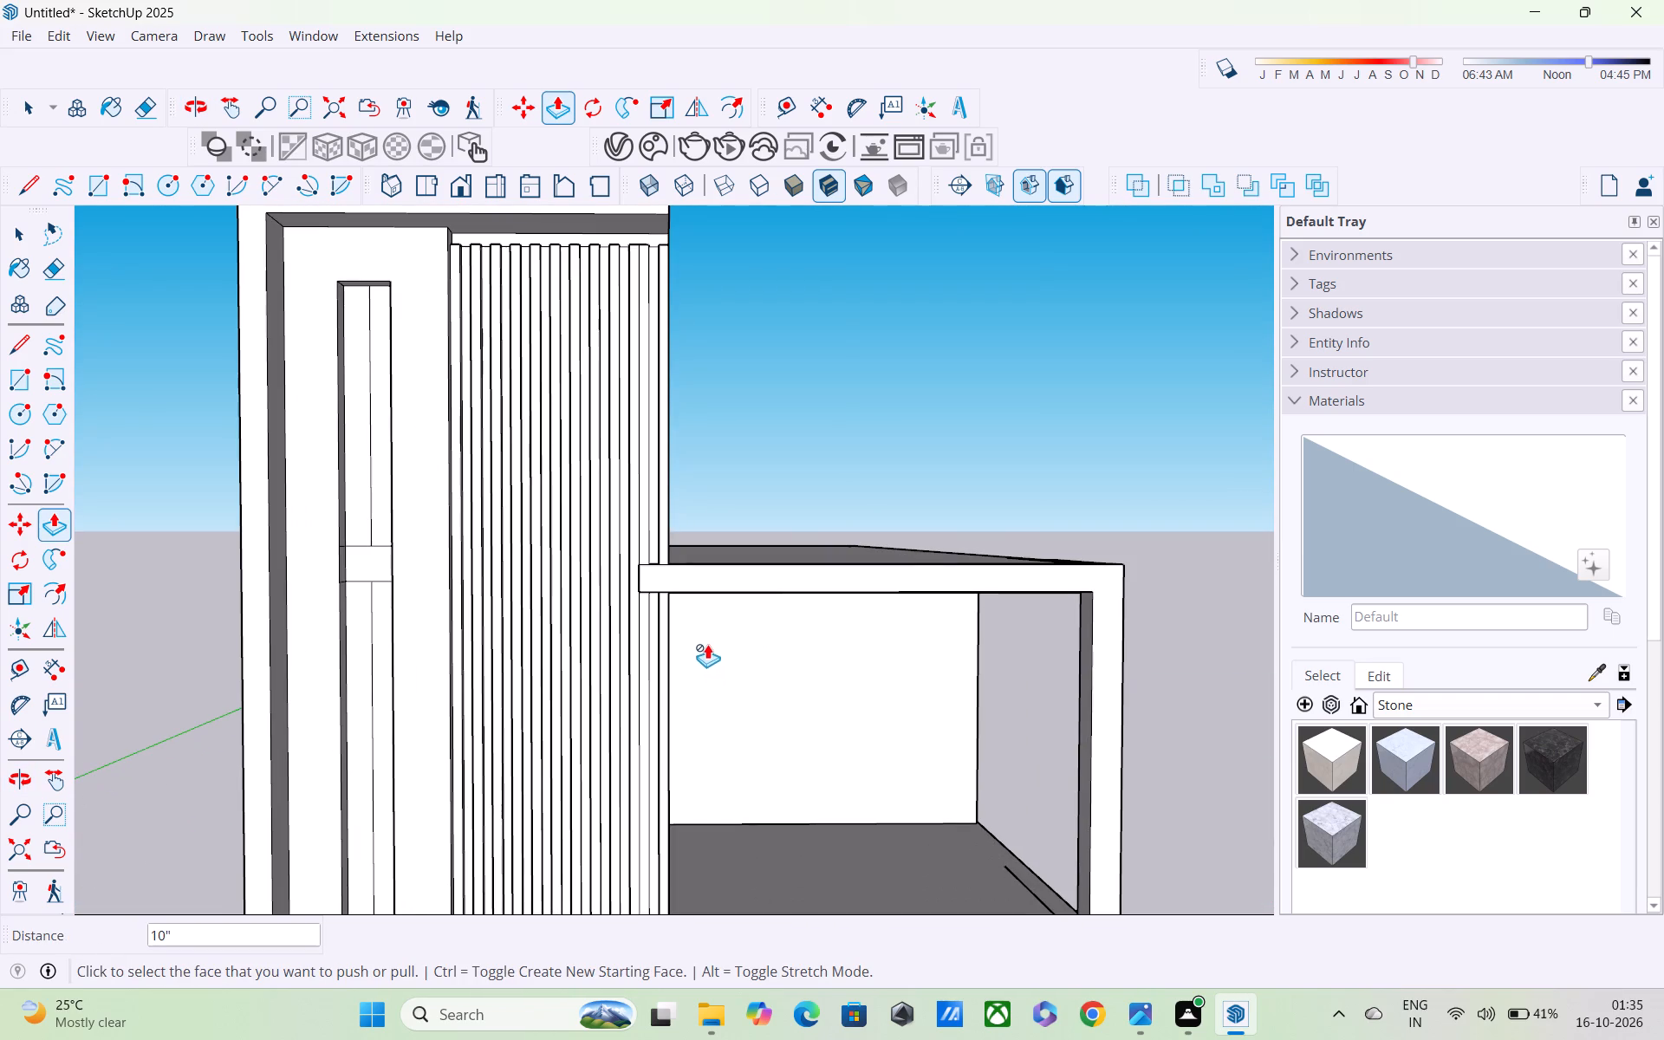
# Paint the front faces of the tower's vertical fins one by one with the Marble_07_1K stone material.
pyautogui.click(1565, 744)
pyautogui.click(478, 583)
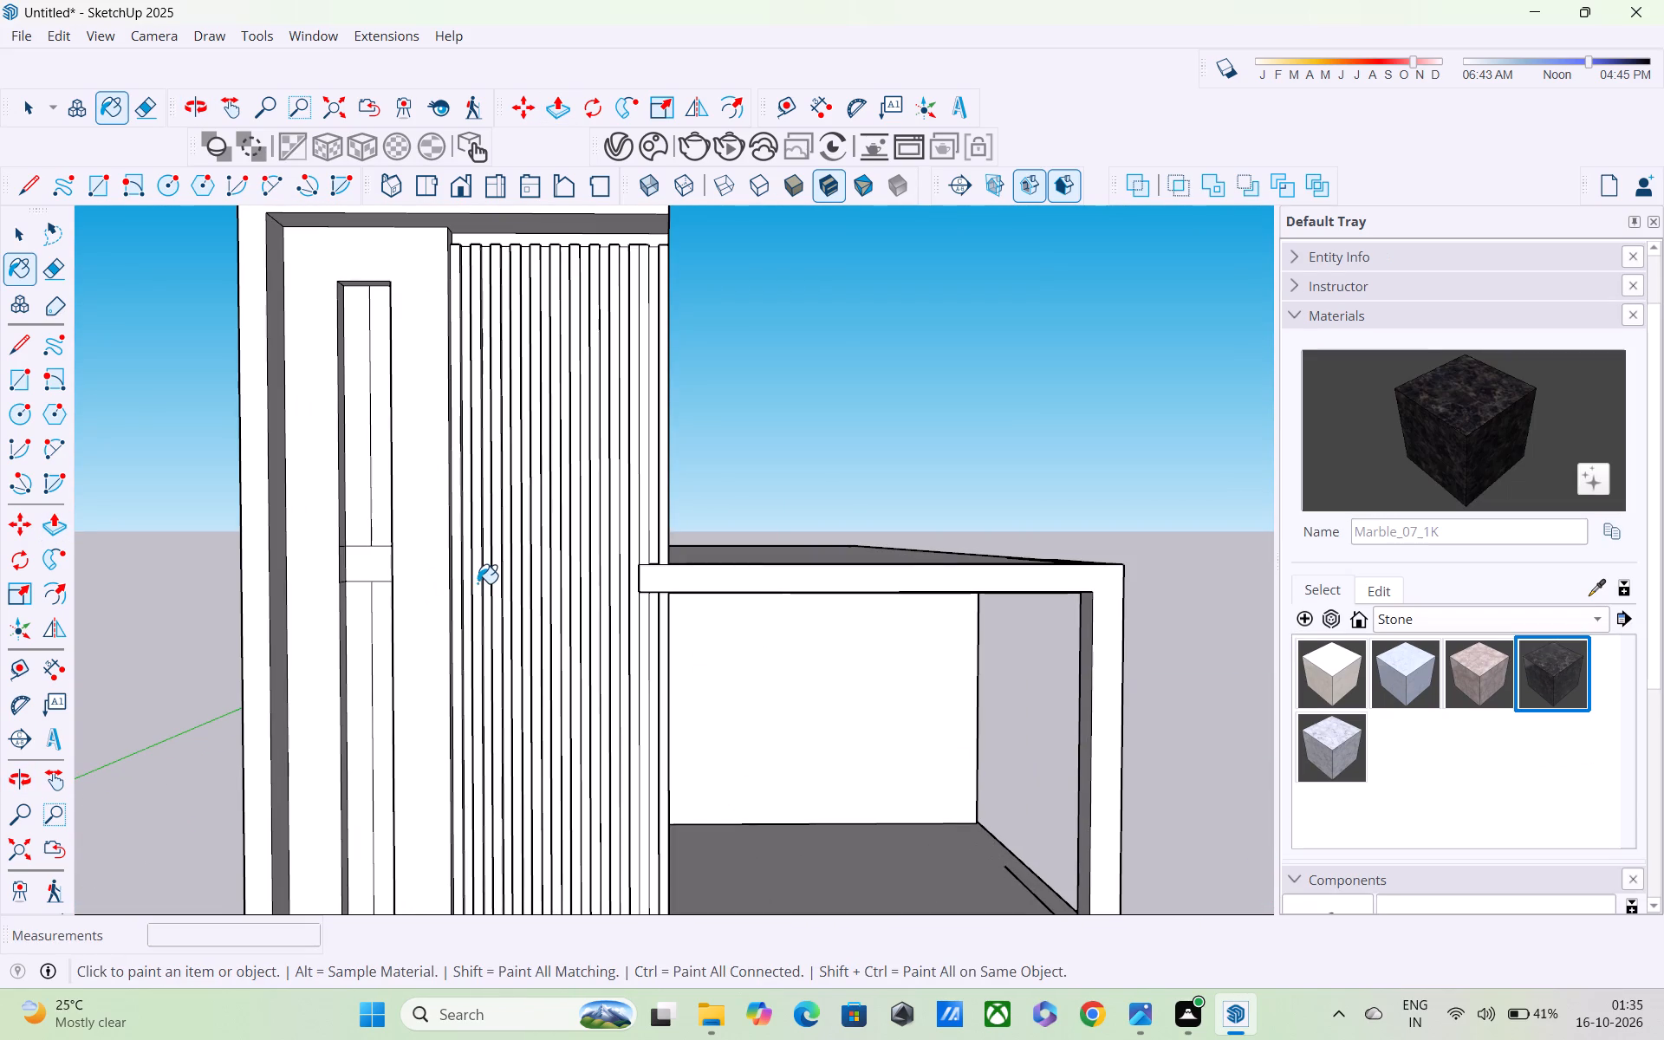
pyautogui.scroll(7, 504, 584)
pyautogui.scroll(4, 419, 518)
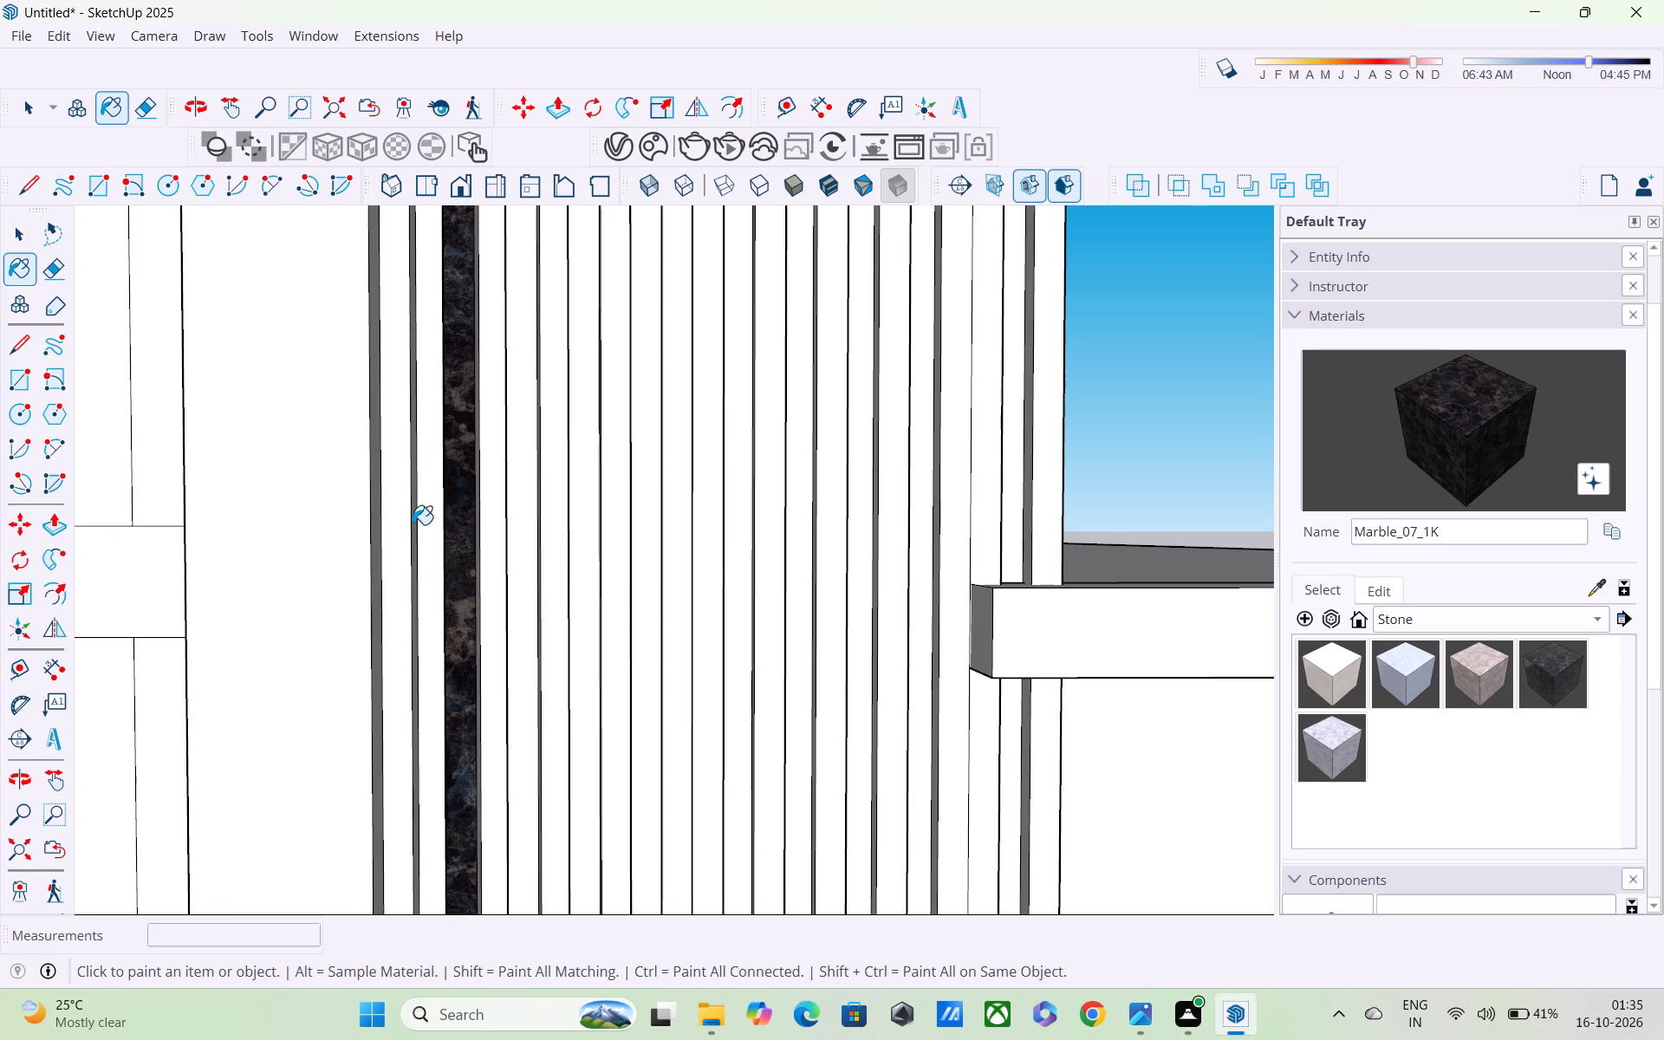
pyautogui.click(403, 498)
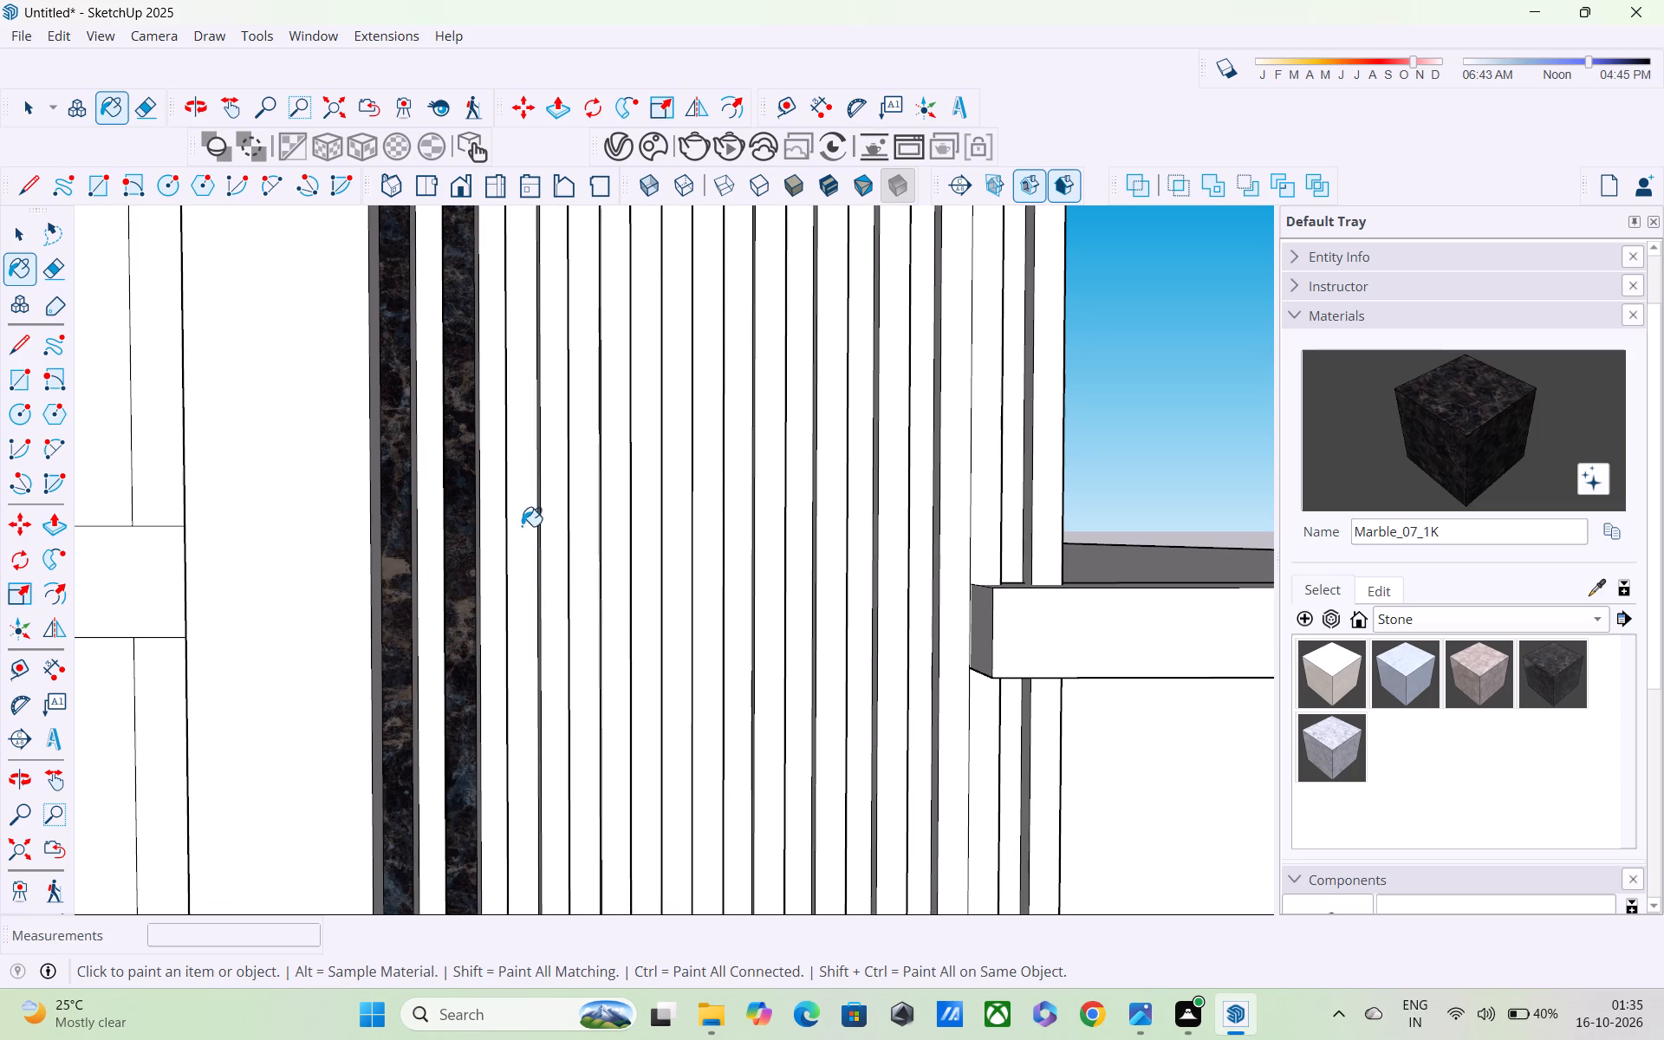
pyautogui.click(522, 526)
pyautogui.click(582, 558)
pyautogui.click(643, 592)
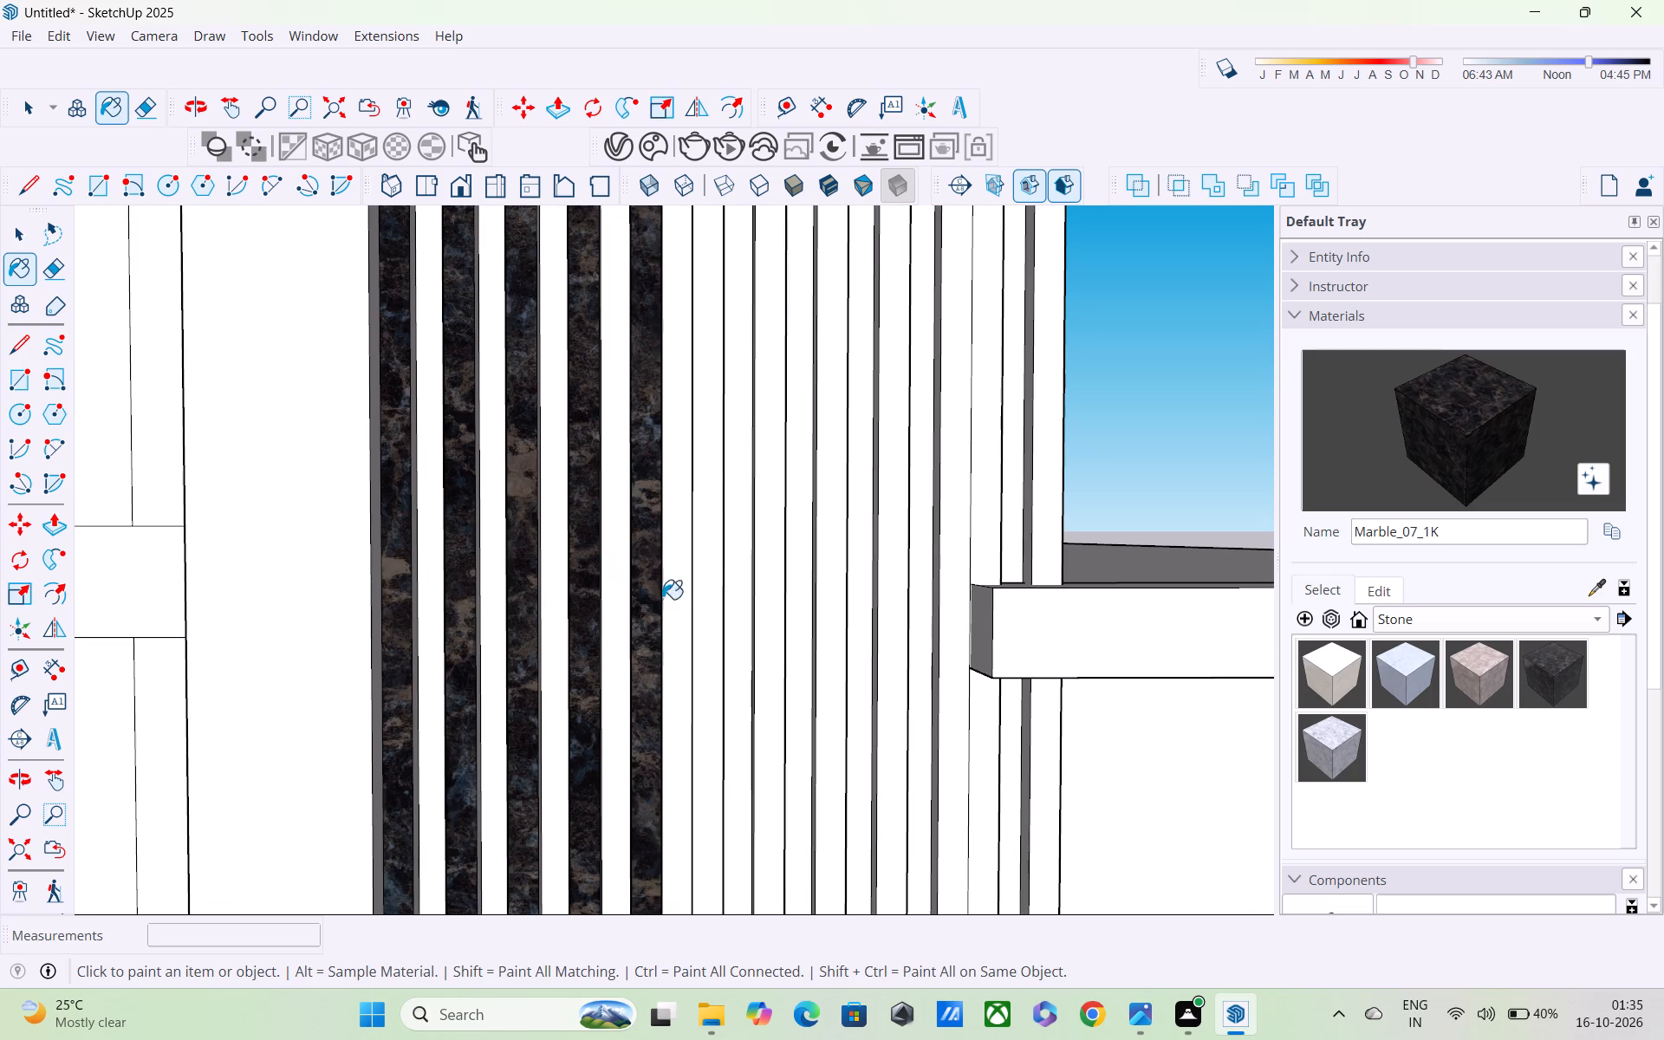
pyautogui.click(702, 598)
pyautogui.click(770, 599)
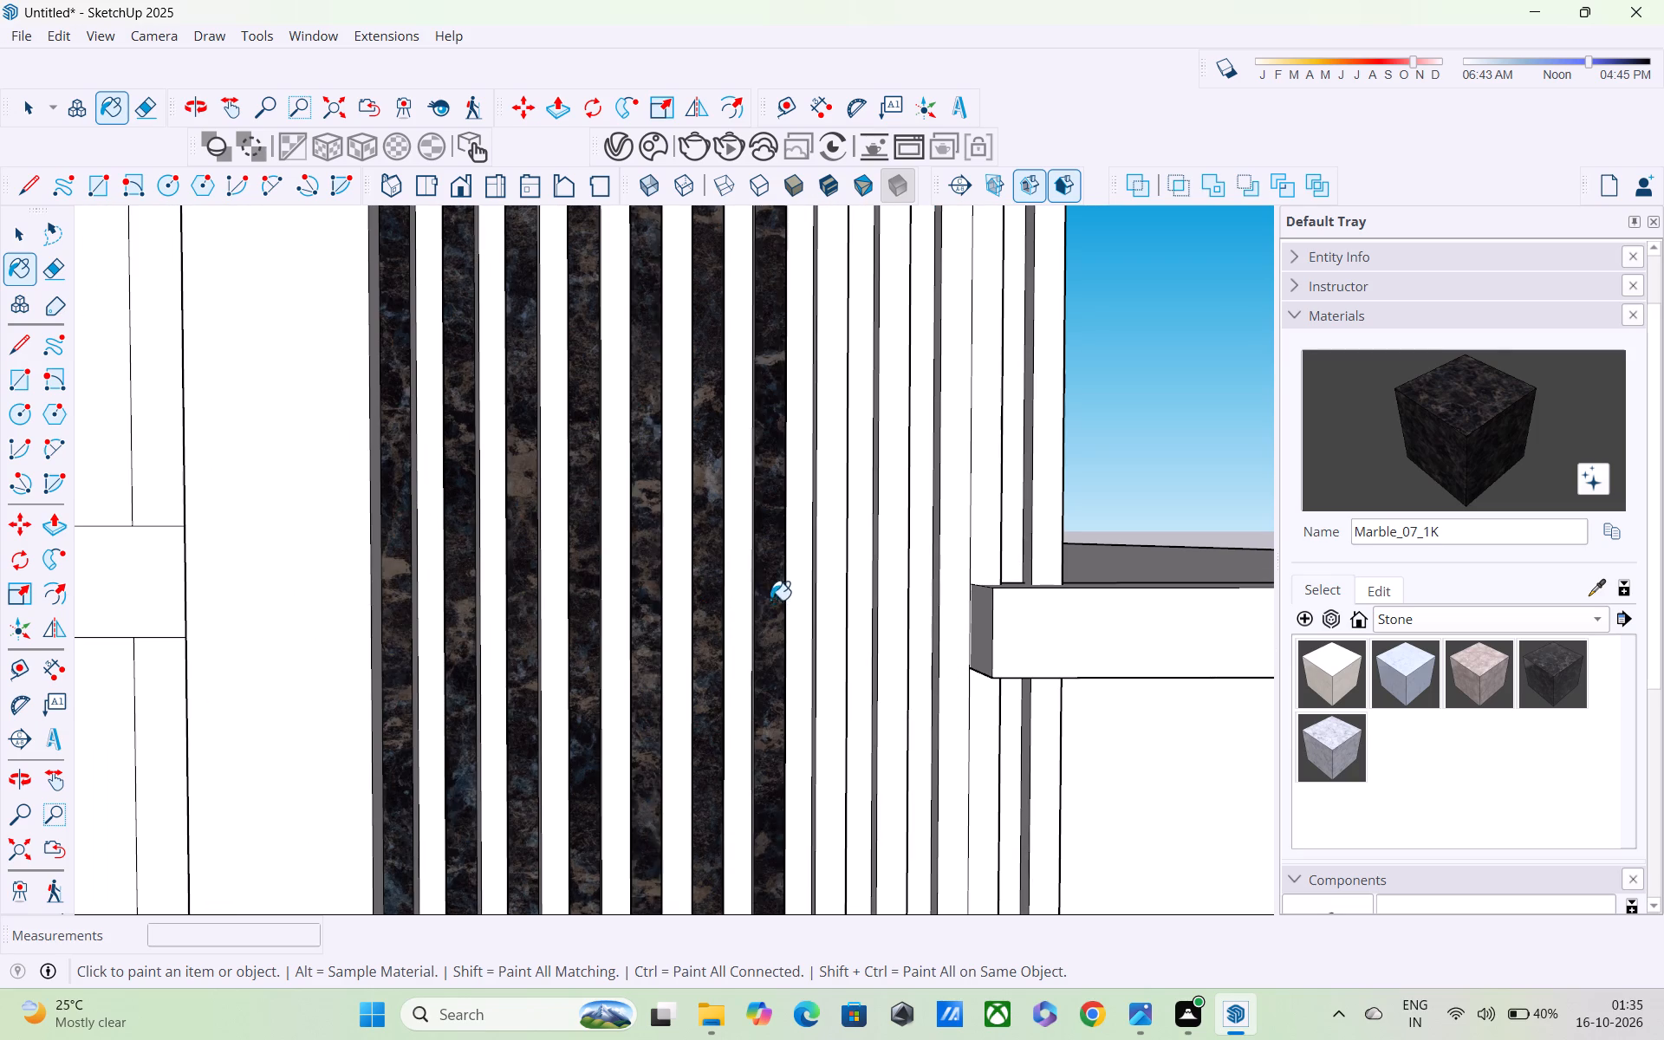
pyautogui.click(836, 612)
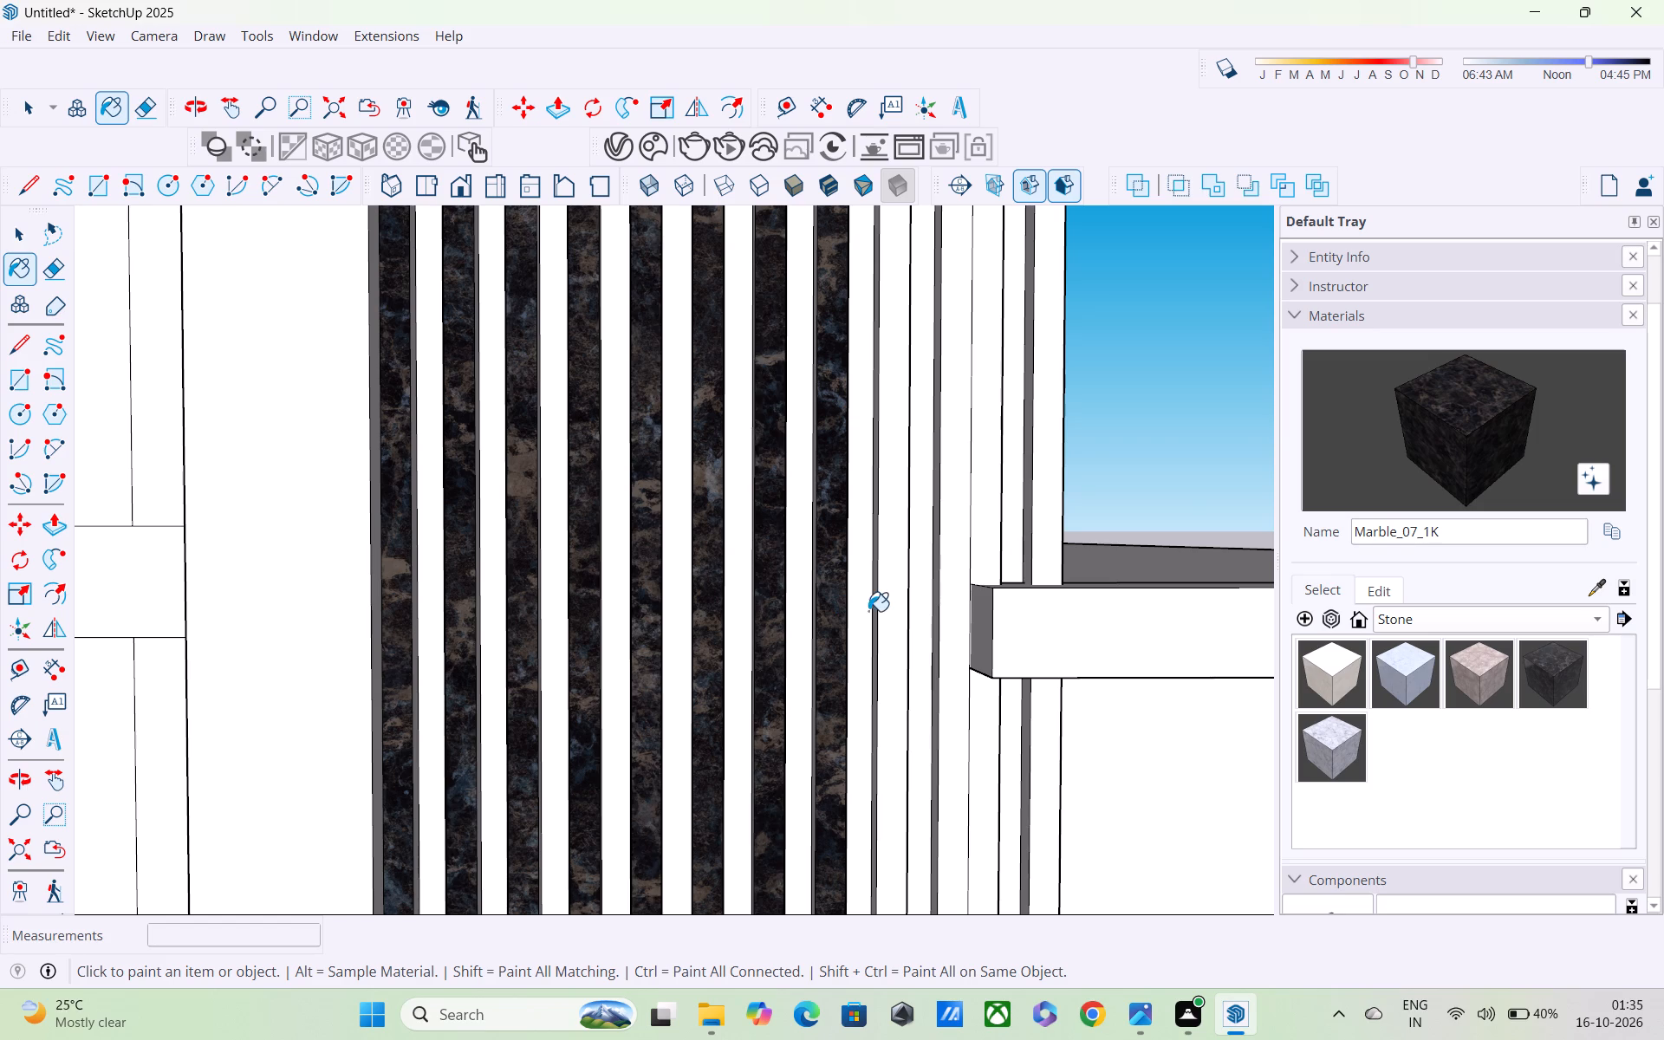
pyautogui.click(883, 610)
pyautogui.click(949, 608)
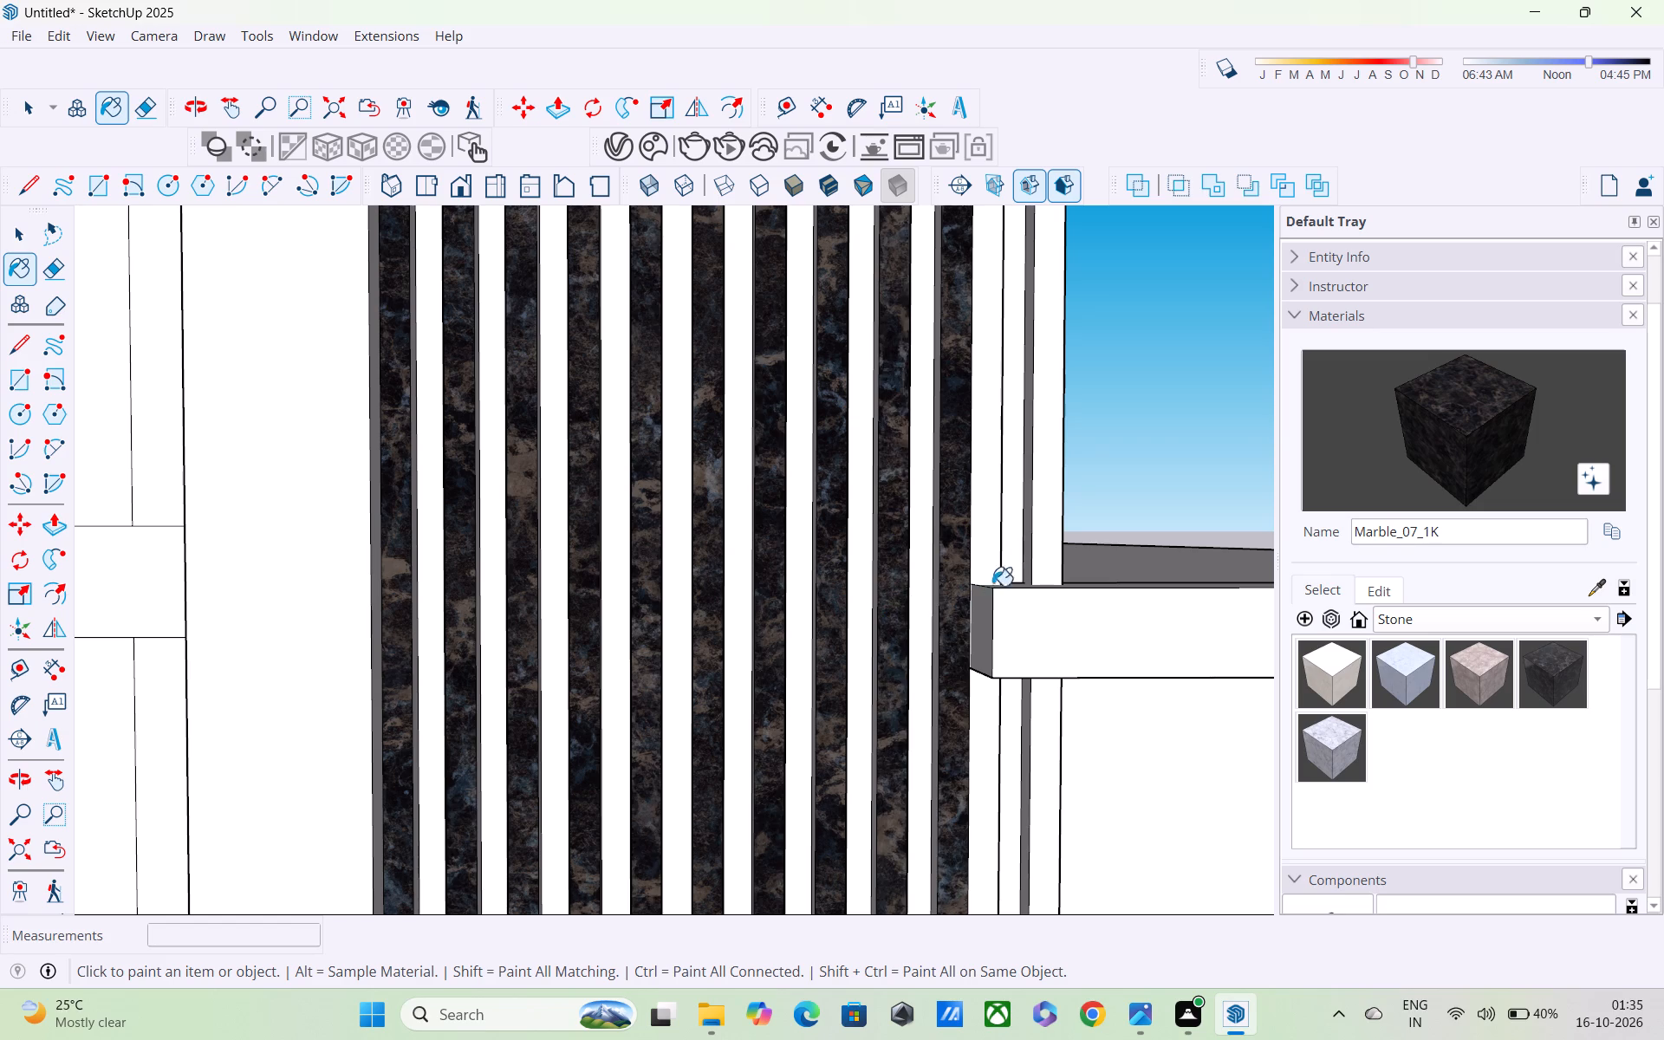
pyautogui.click(1019, 557)
# Examine the painted fins over the tower's full height, from beside the upper frame to the base.
pyautogui.moveTo(1017, 574); pyautogui.dragTo(958, 456, button='middle')
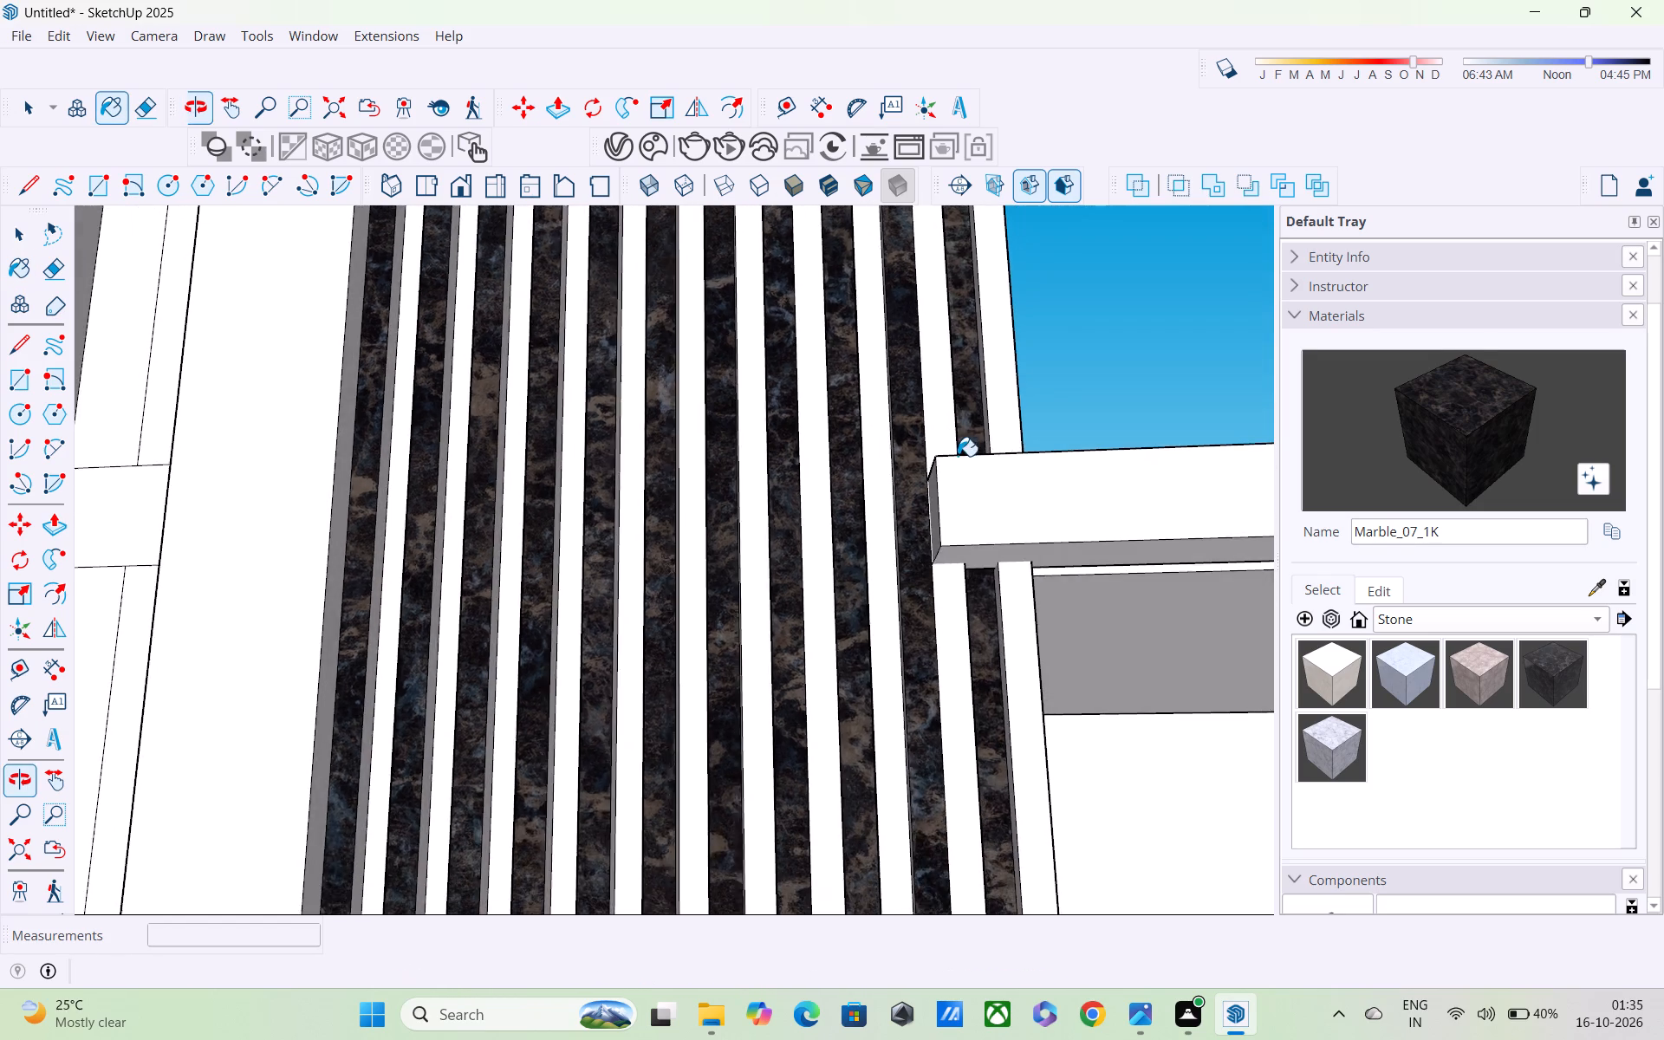
pyautogui.scroll(-12, 957, 456)
pyautogui.scroll(-2, 978, 562)
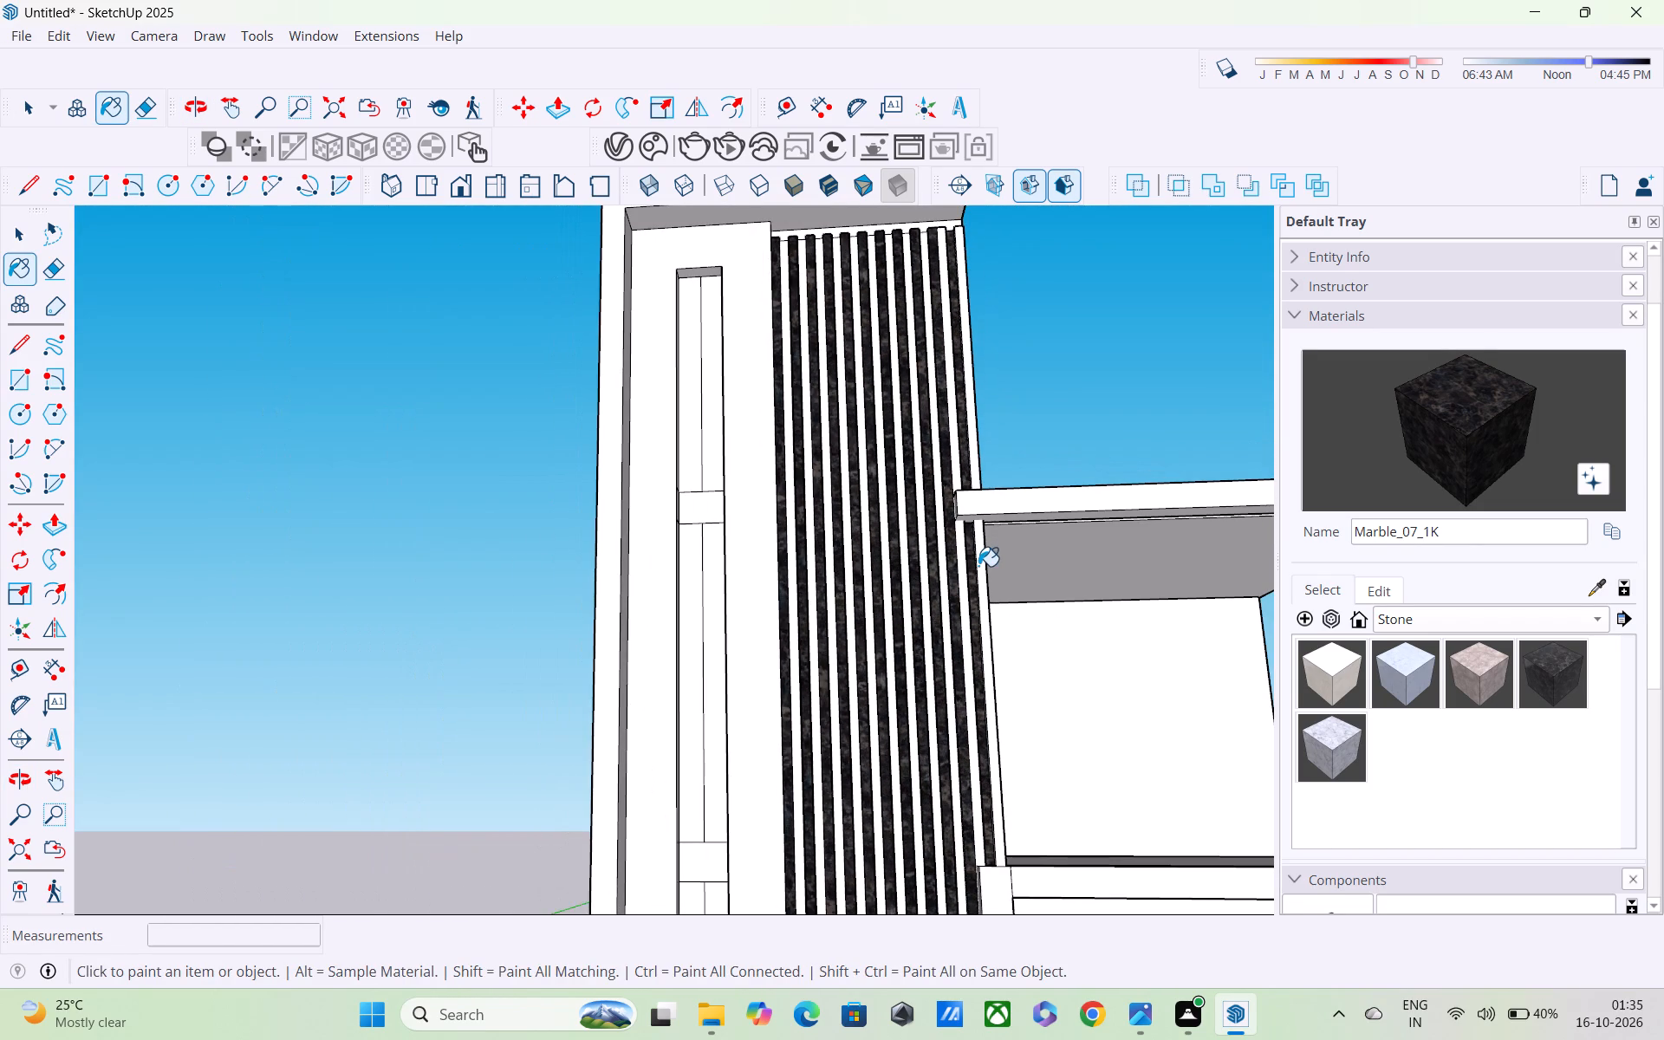
pyautogui.keyDown('shift'); pyautogui.moveTo(978, 596); pyautogui.dragTo(942, 450, button='middle'); pyautogui.keyUp('shift')
pyautogui.scroll(-2, 943, 471)
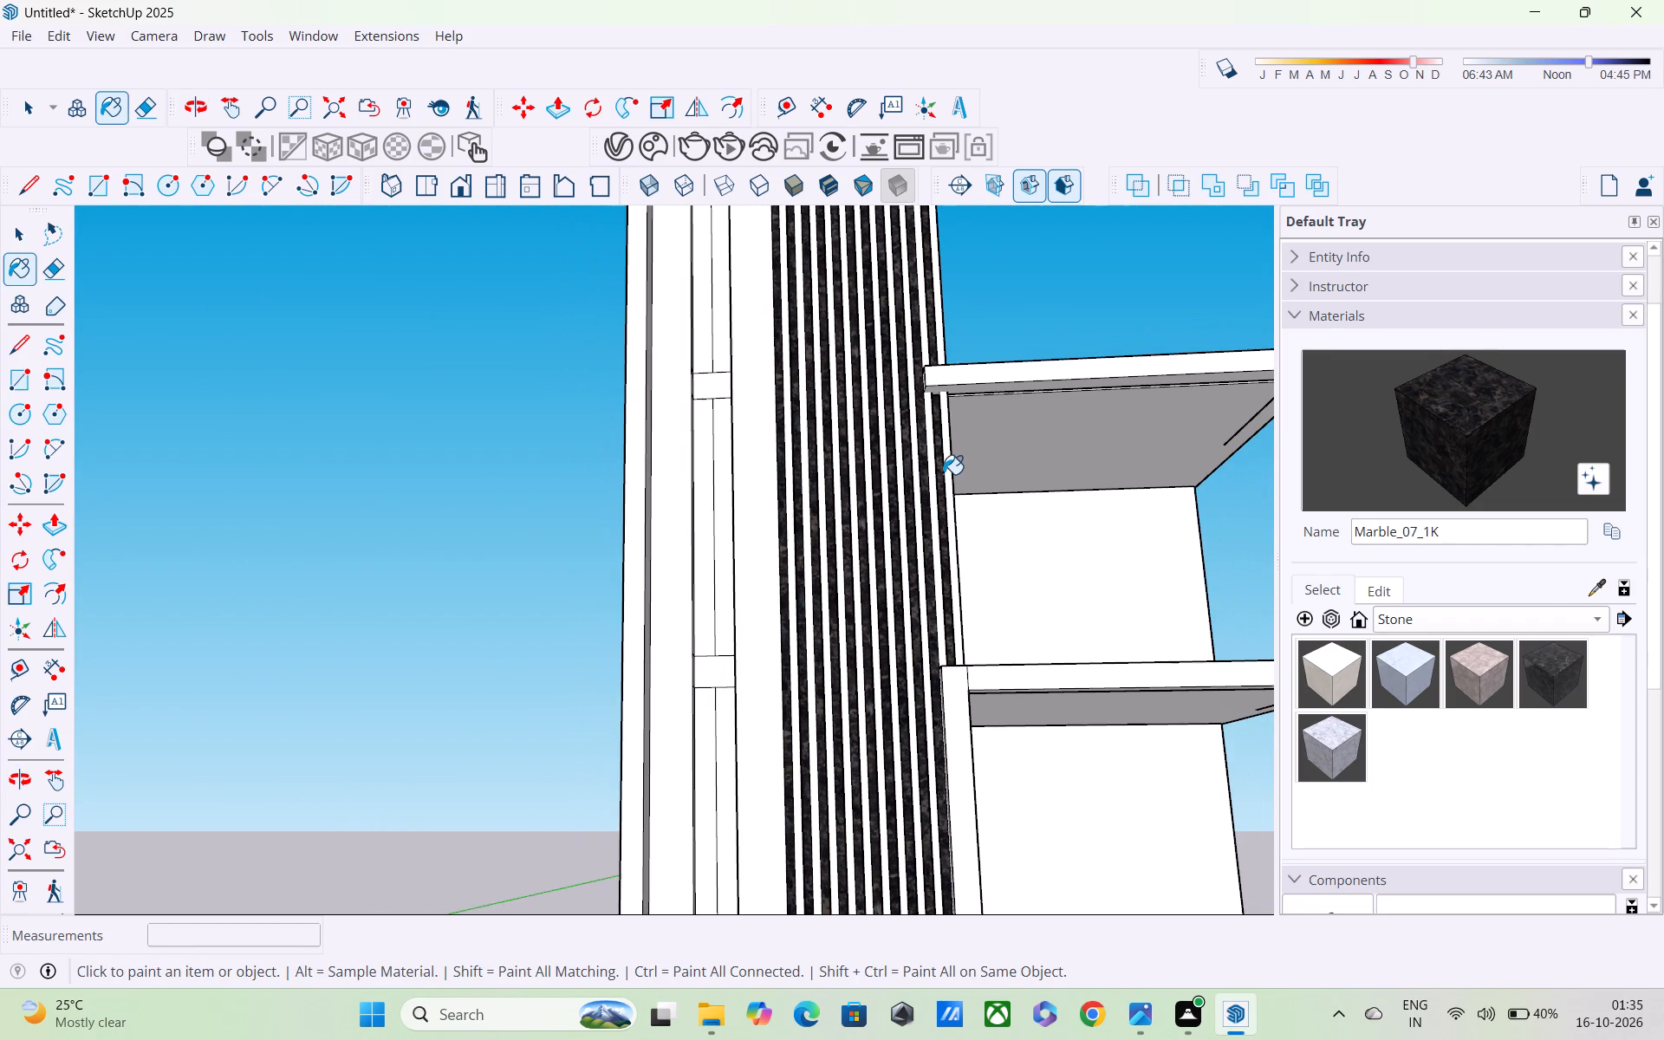
pyautogui.scroll(-3, 943, 469)
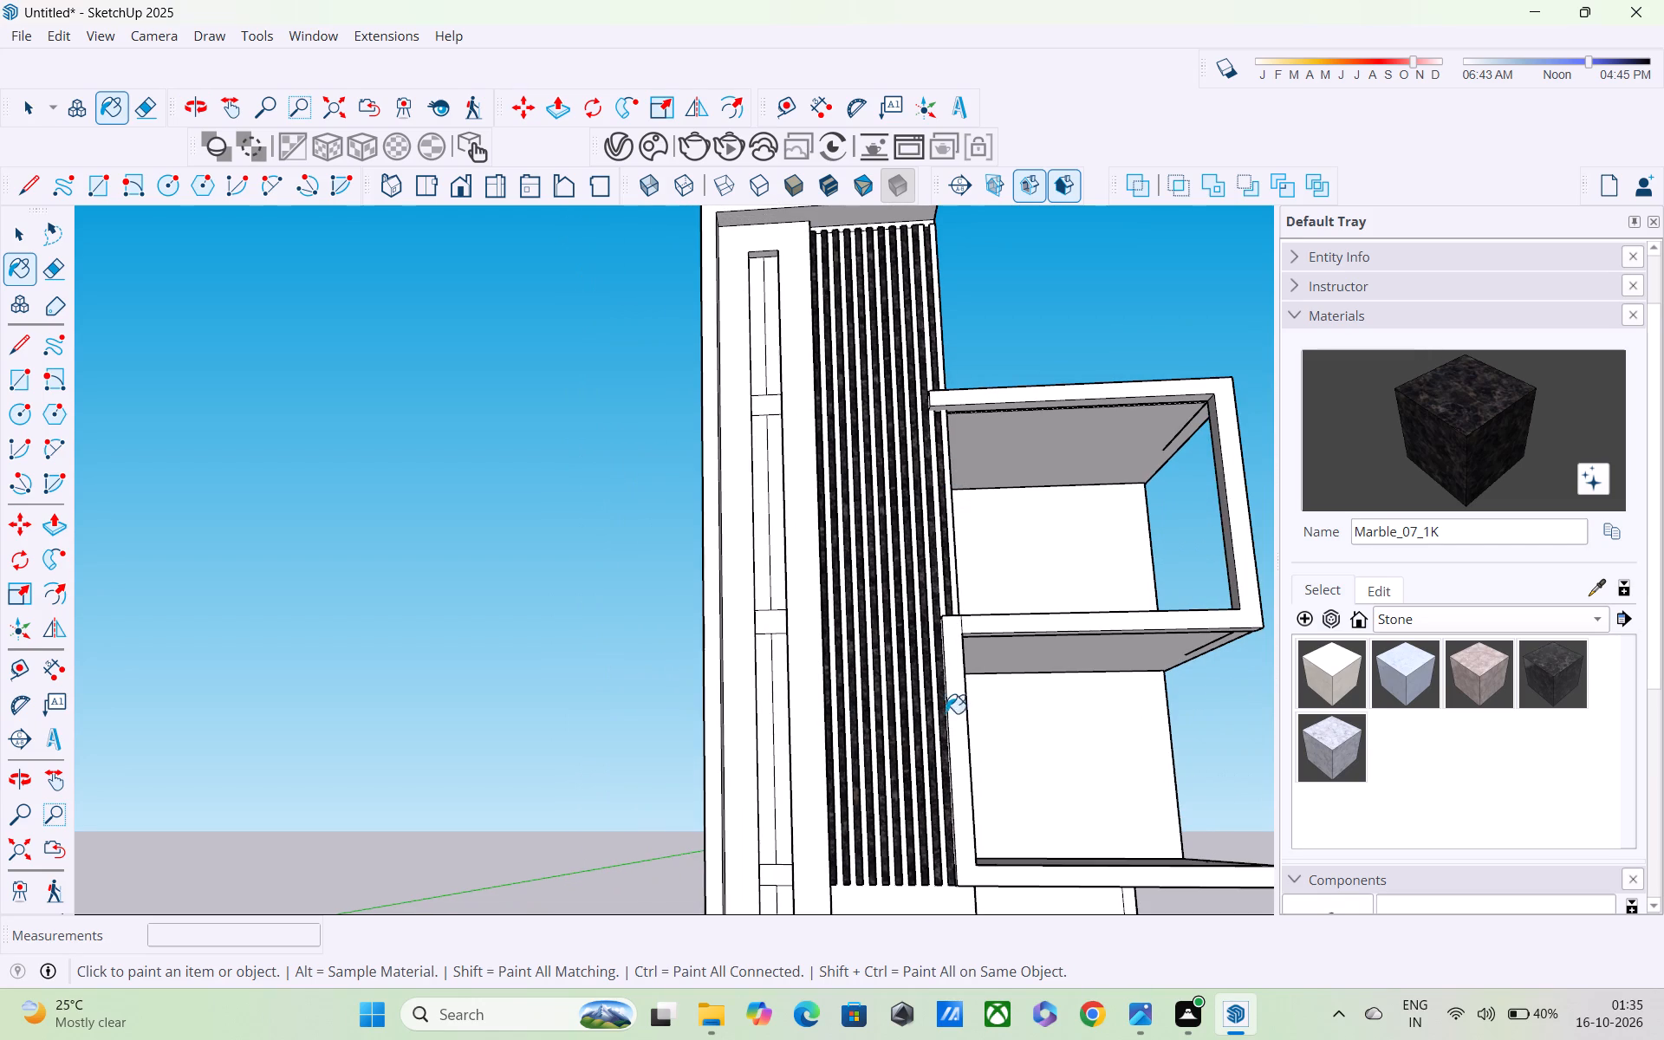
pyautogui.keyDown('shift'); pyautogui.moveTo(946, 731); pyautogui.dragTo(942, 624, button='middle'); pyautogui.keyUp('shift')
pyautogui.scroll(-4, 940, 691)
pyautogui.moveTo(935, 796); pyautogui.dragTo(914, 721, button='middle')
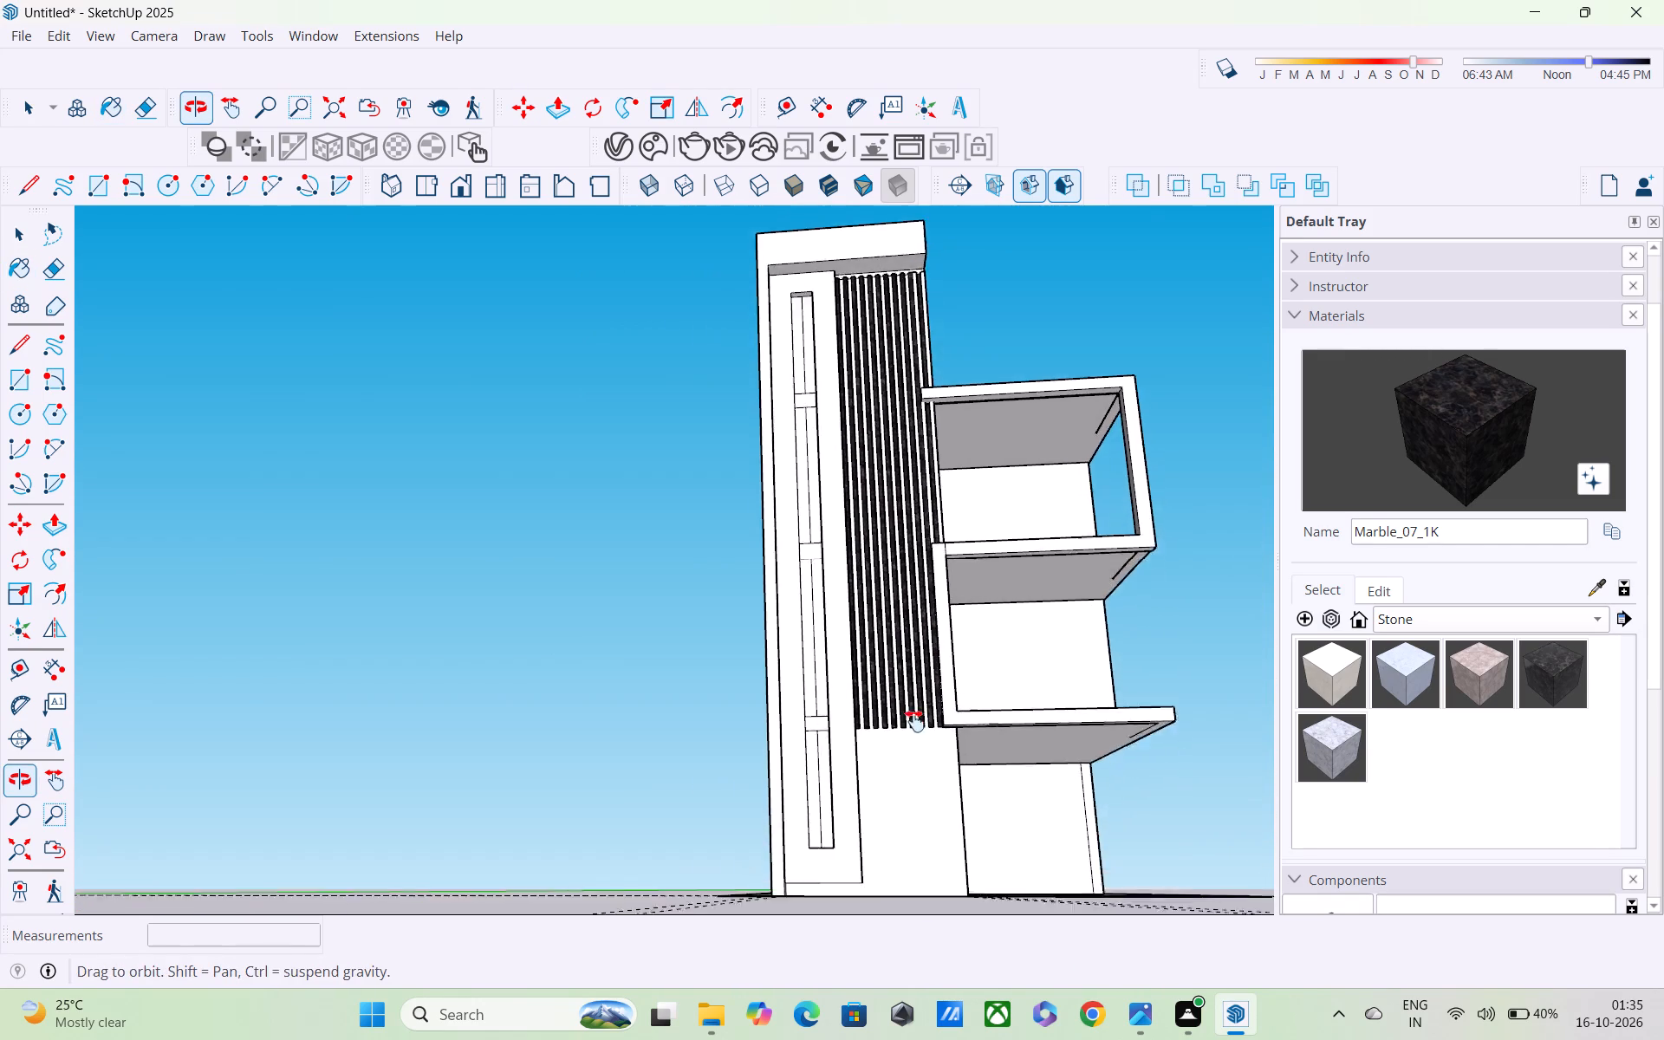
pyautogui.moveTo(914, 721); pyautogui.dragTo(908, 636, button='middle')
# Paint the three short horizontal bands in the tower's tall narrow recess with the Wood_Planks_01_1K material.
pyautogui.scroll(1, 908, 636)
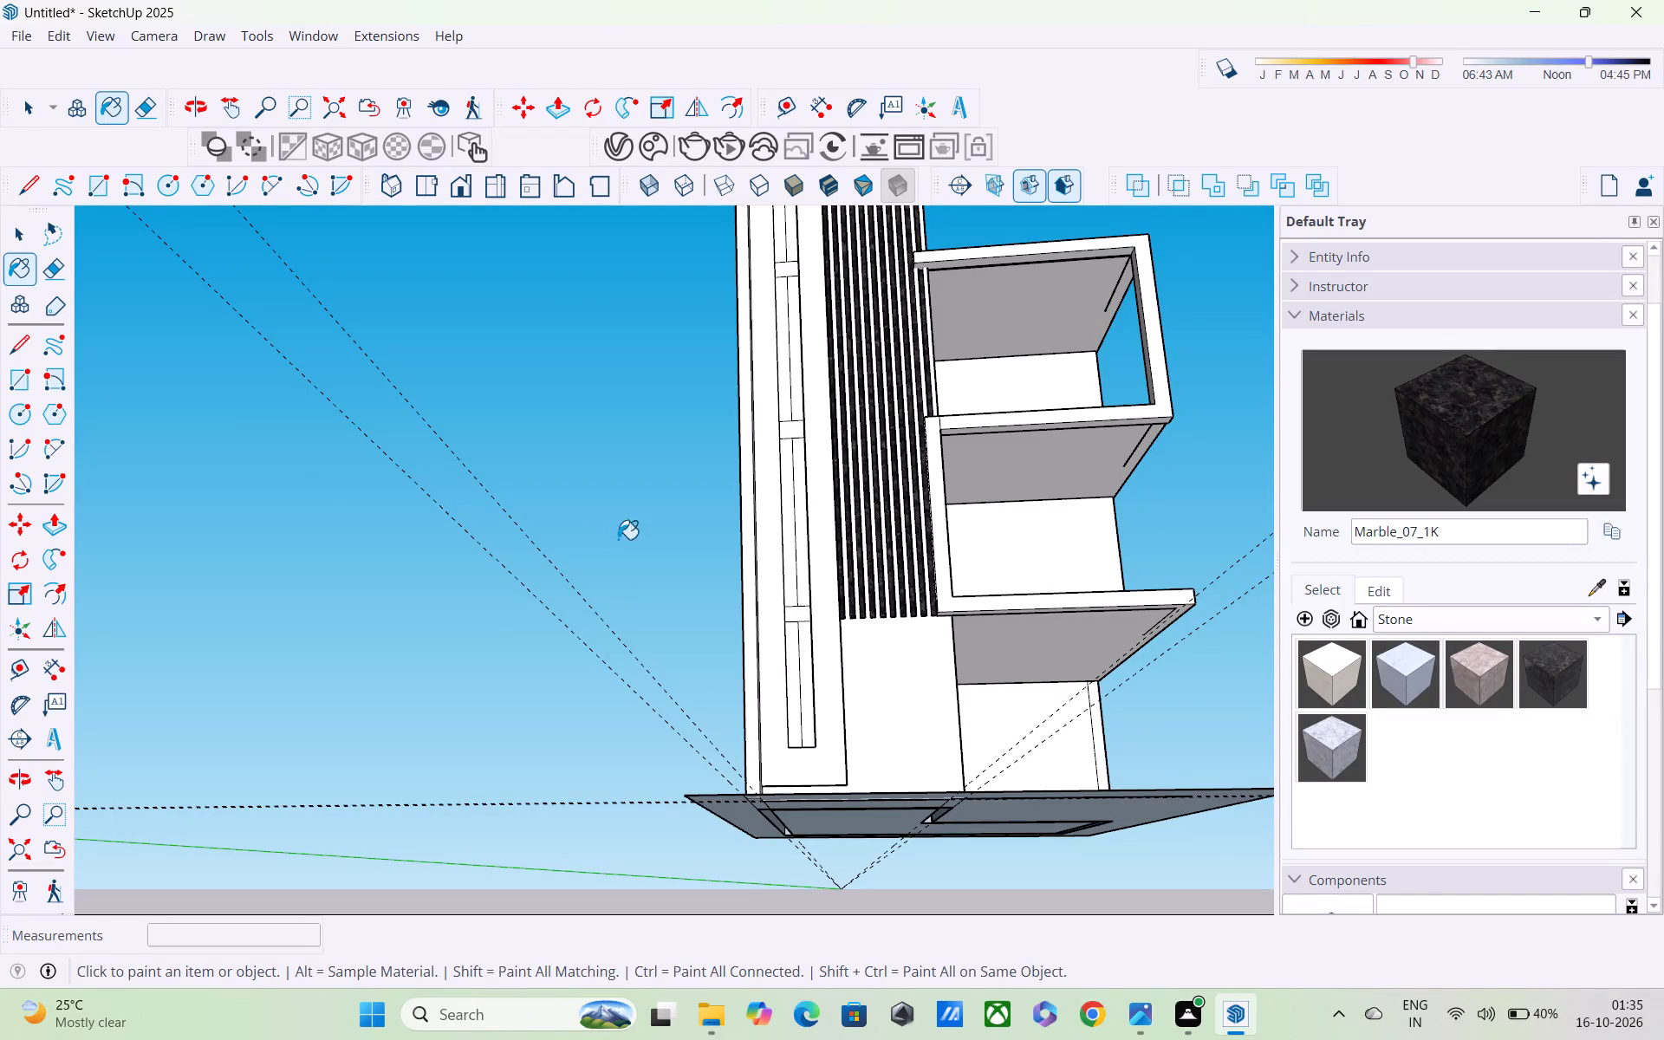
pyautogui.scroll(4, 698, 548)
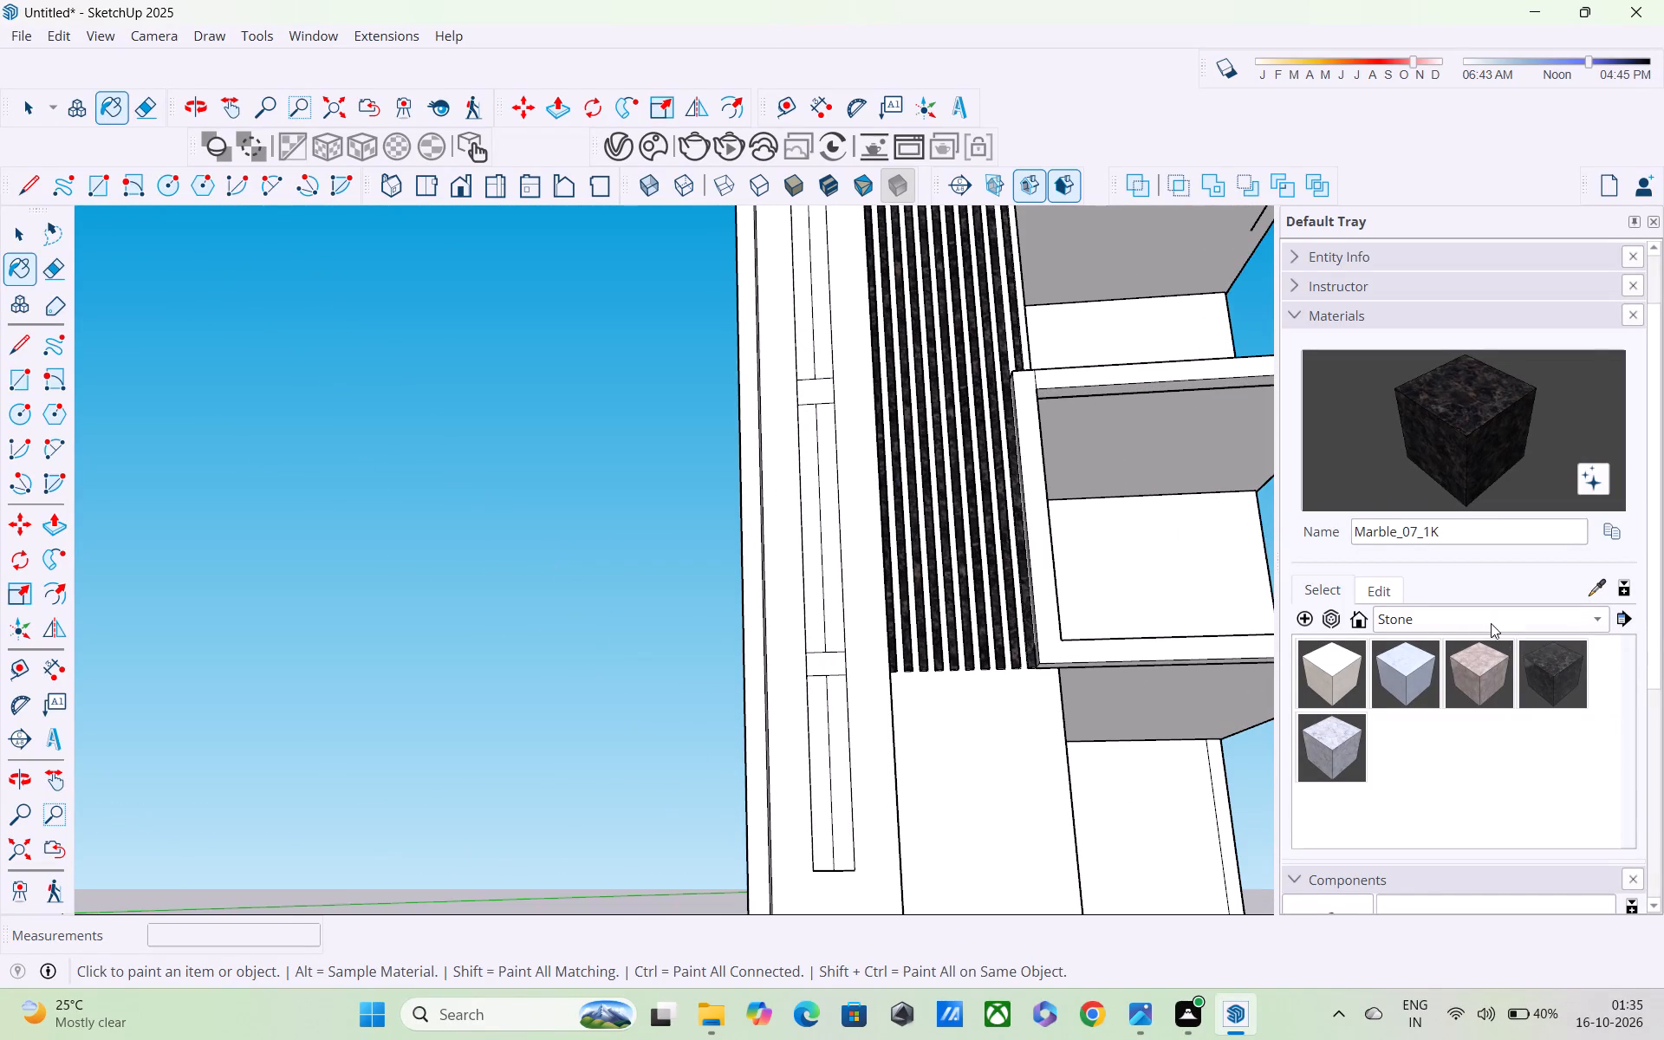
pyautogui.click(1486, 615)
pyautogui.click(1469, 658)
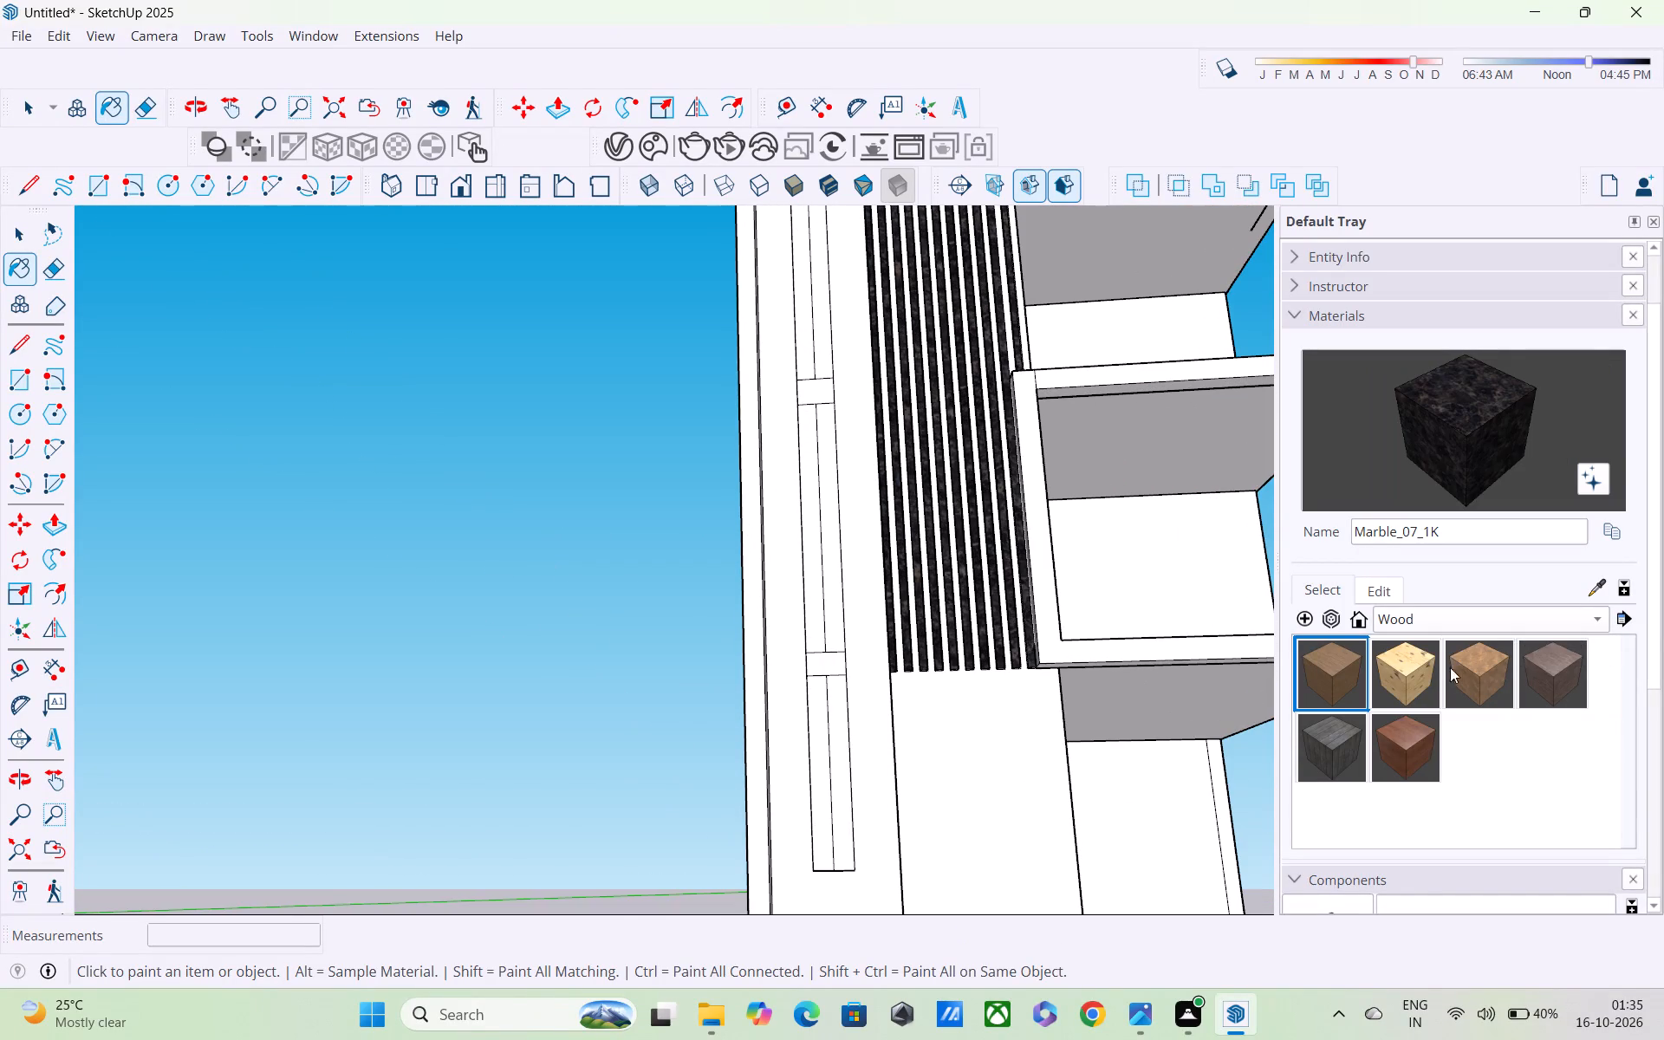
pyautogui.click(1342, 739)
pyautogui.scroll(3, 844, 689)
pyautogui.click(822, 661)
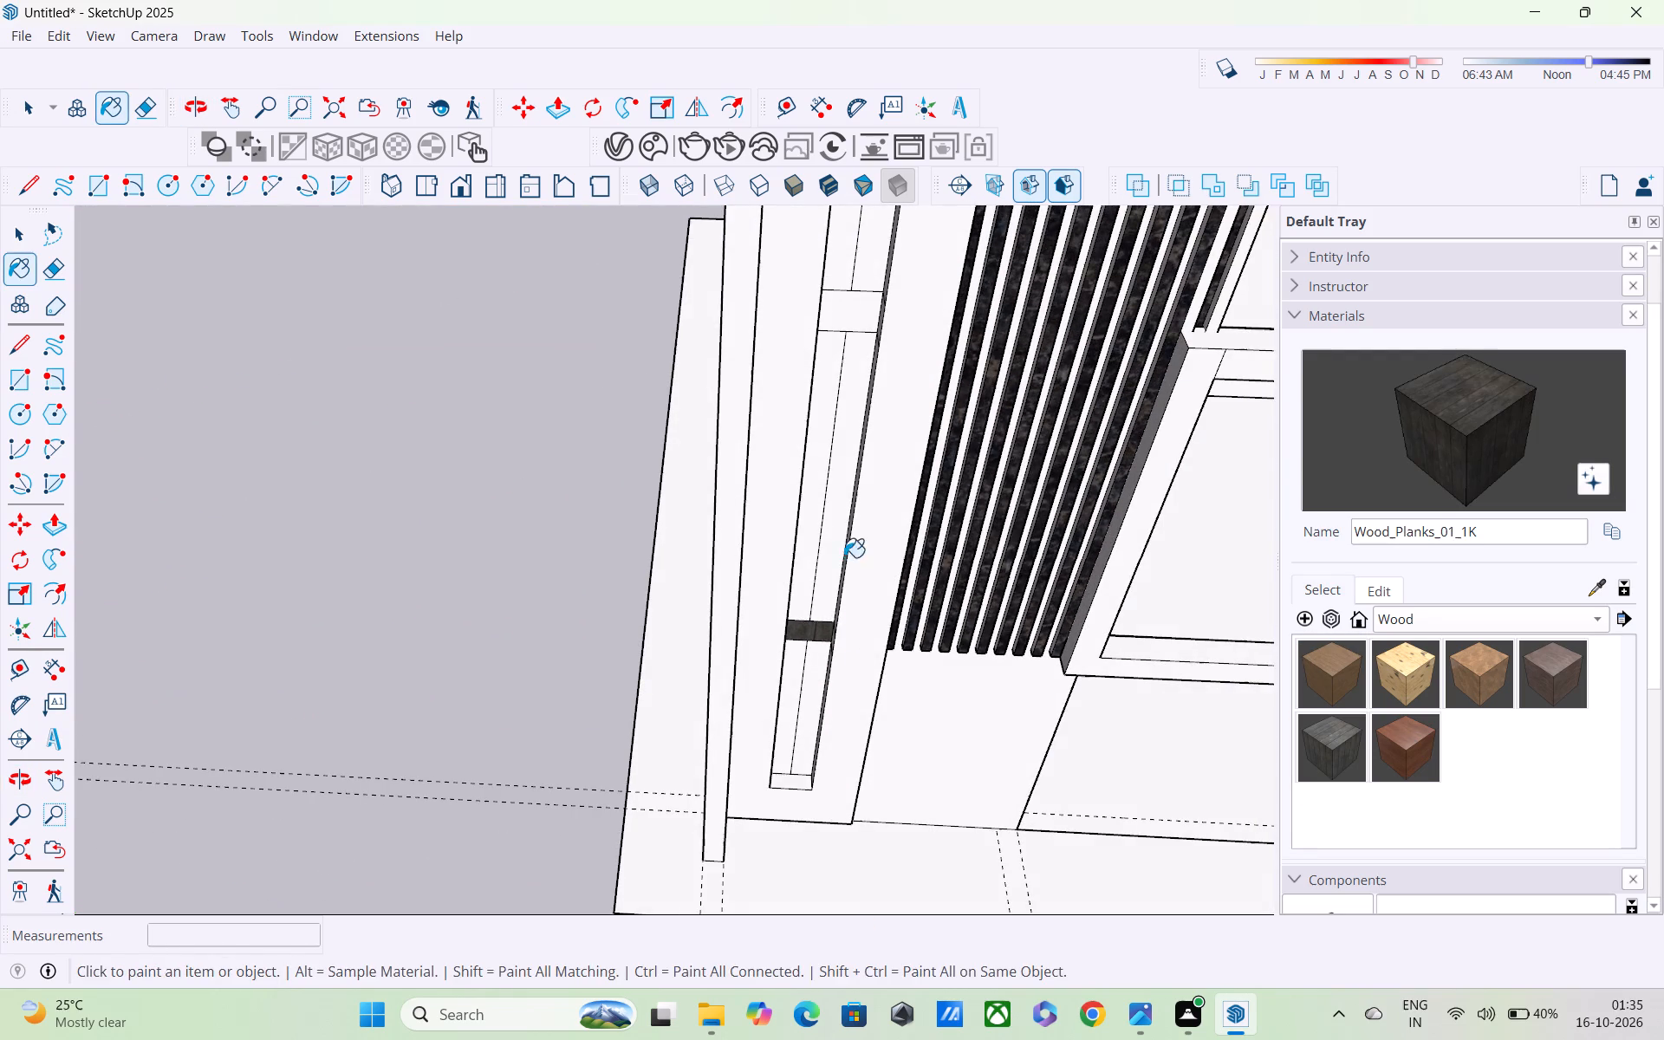
pyautogui.moveTo(843, 553); pyautogui.dragTo(859, 485, button='middle')
pyautogui.scroll(2, 860, 493)
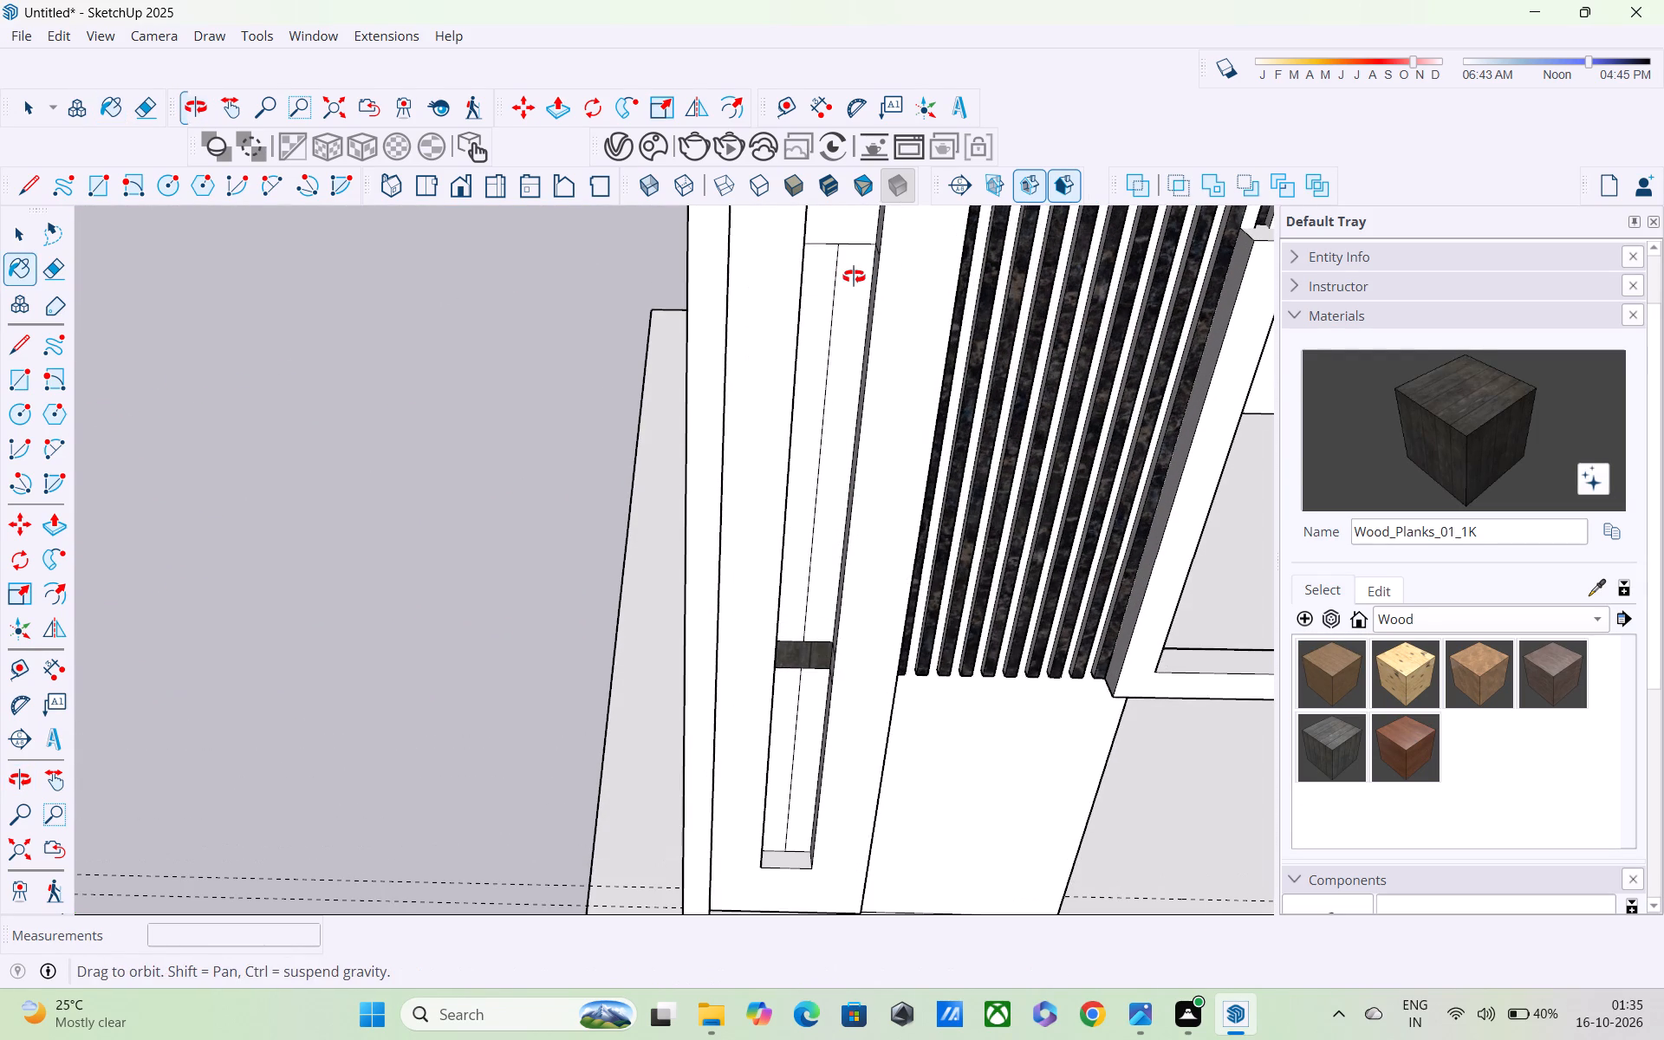
pyautogui.moveTo(849, 400); pyautogui.dragTo(850, 621, button='middle')
pyautogui.scroll(3, 861, 598)
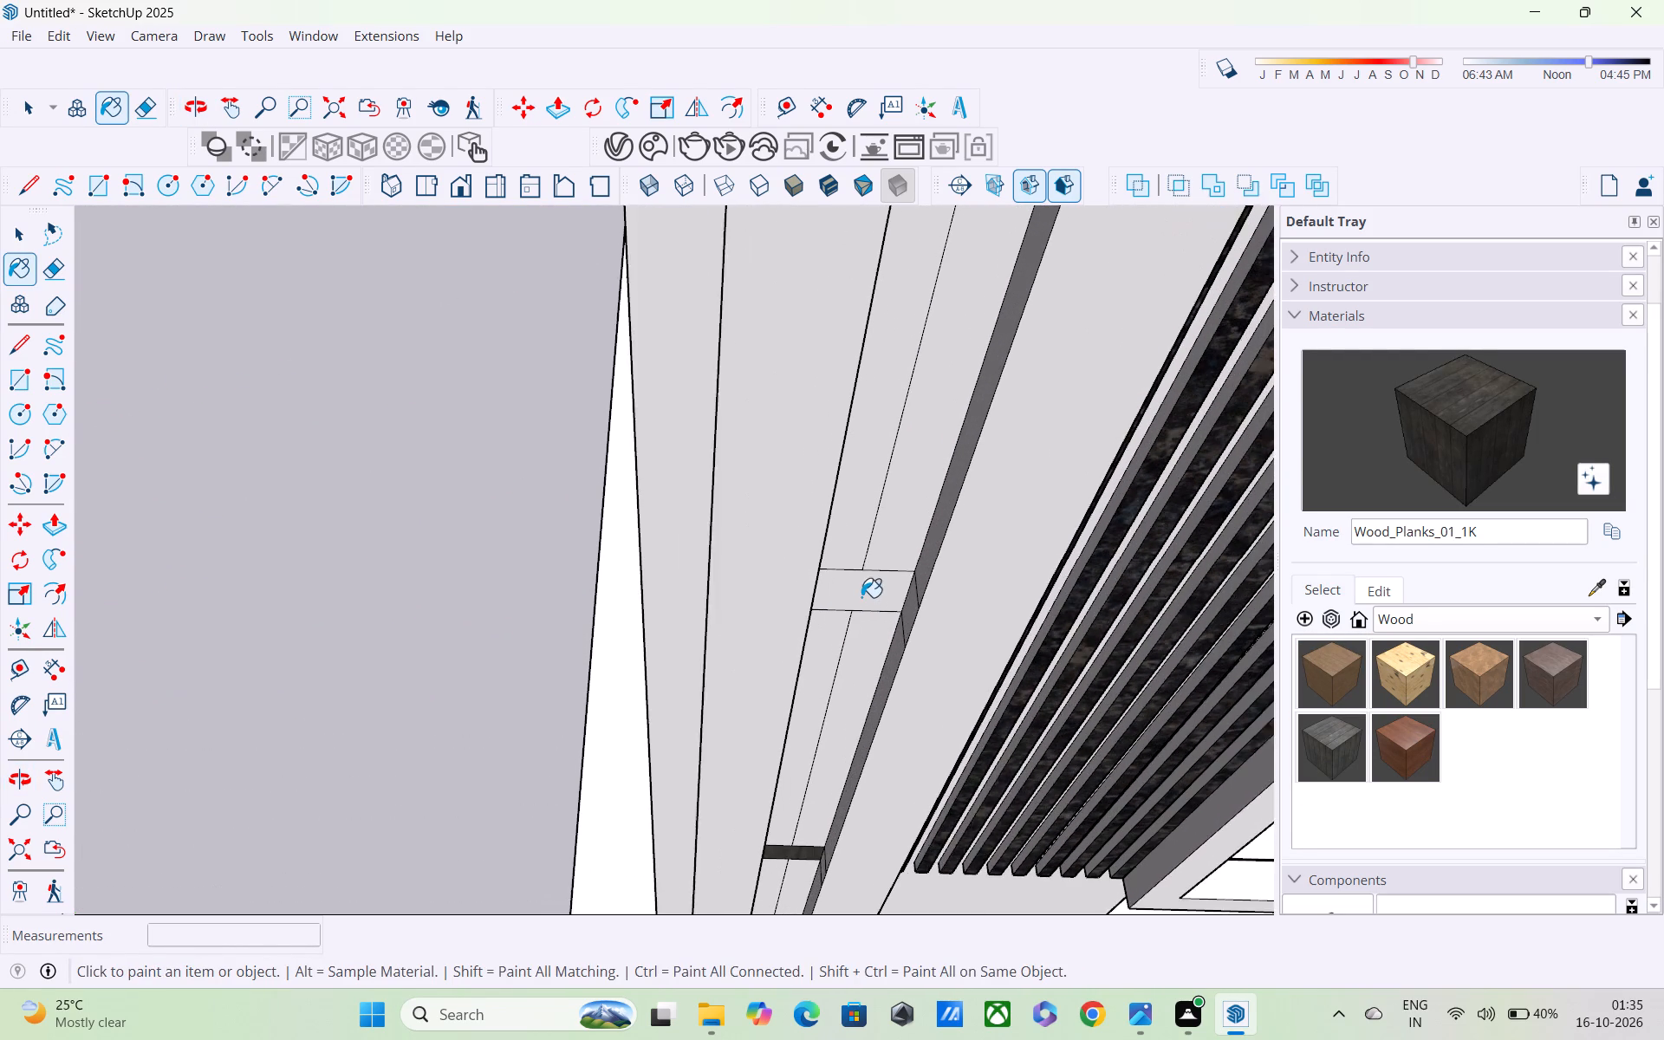
pyautogui.click(861, 597)
pyautogui.moveTo(873, 549); pyautogui.dragTo(852, 967, button='middle')
pyautogui.scroll(-6, 879, 719)
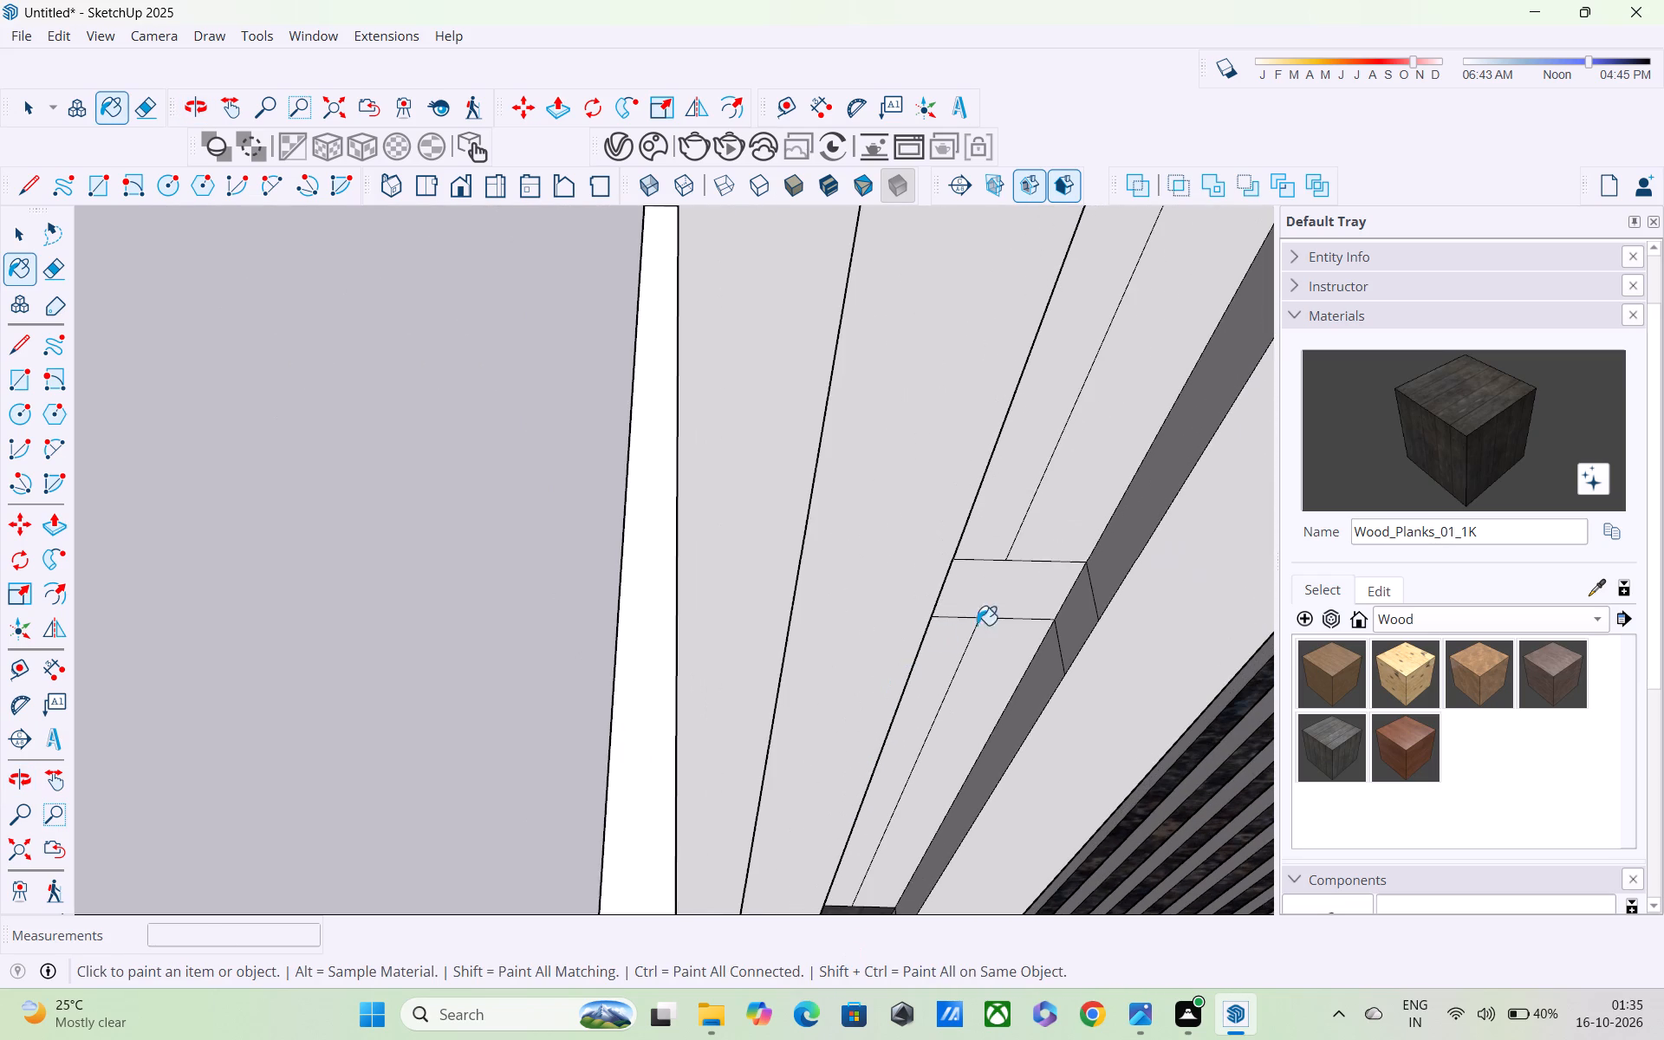
pyautogui.click(1020, 598)
# Examine the painted bands in the narrow recess together with the adjoining fins from several angles.
pyautogui.scroll(-1, 1017, 595)
pyautogui.keyDown('shift'); pyautogui.moveTo(1016, 594); pyautogui.dragTo(666, 618, button='middle'); pyautogui.keyUp('shift')
pyautogui.scroll(1, 664, 616)
pyautogui.scroll(-5, 663, 560)
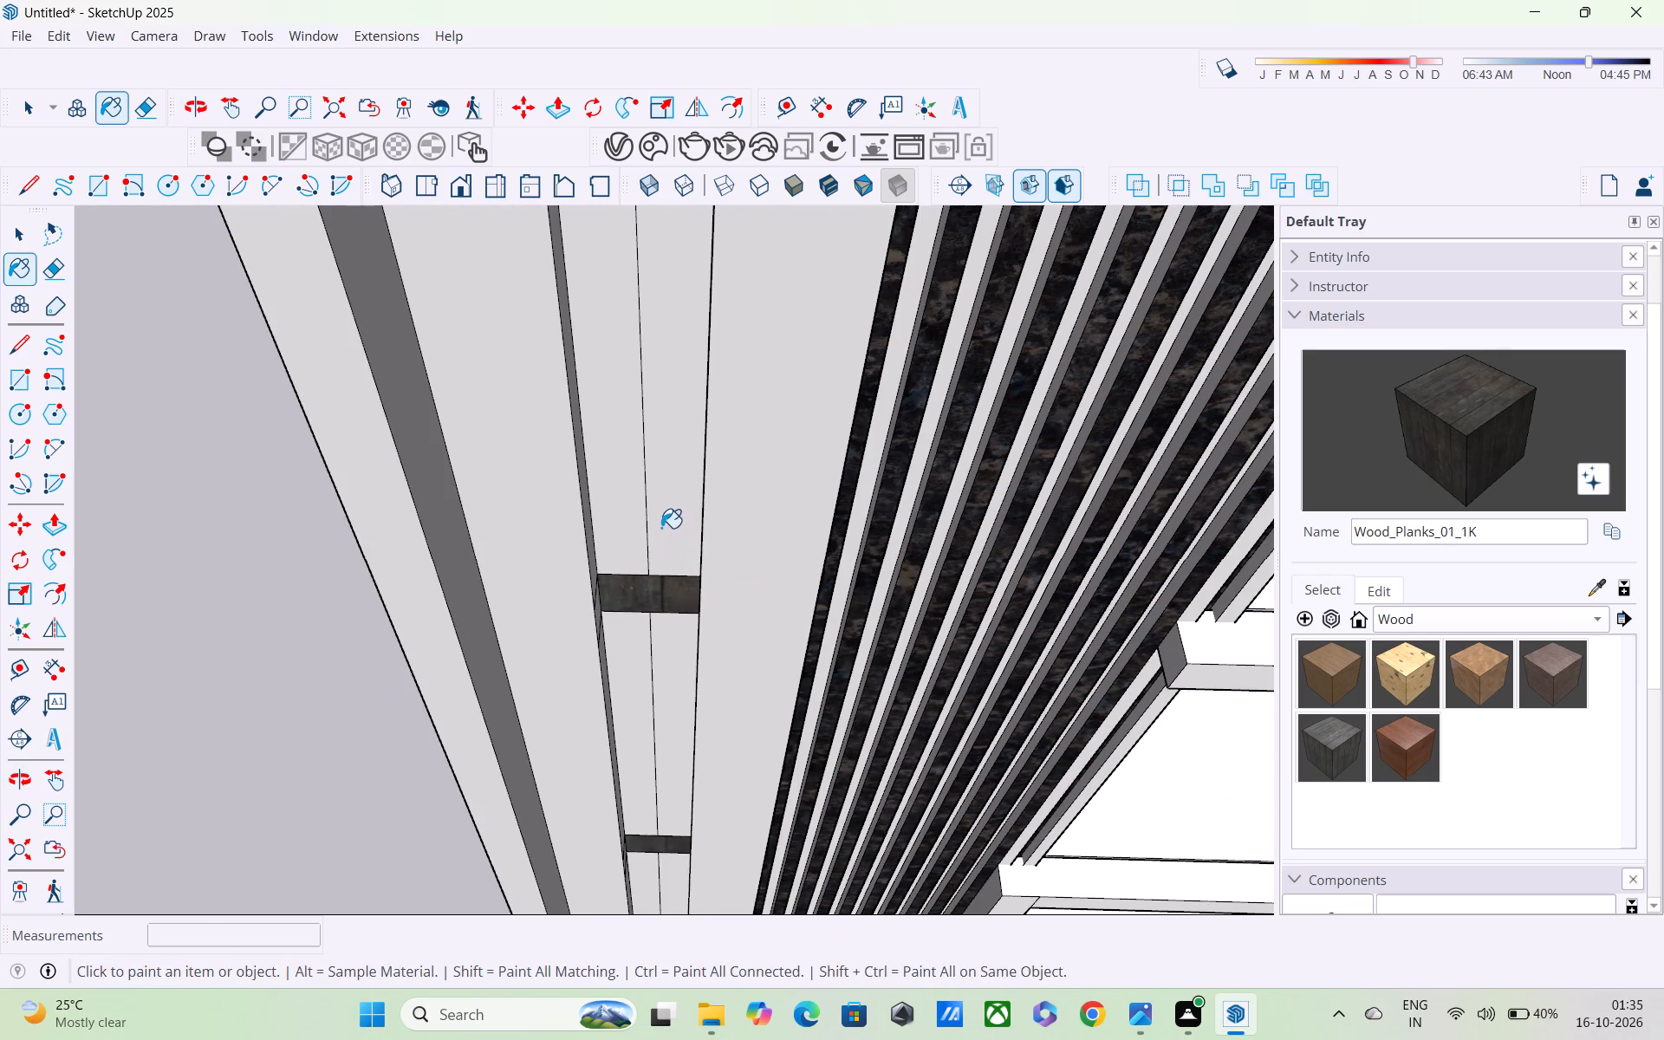
pyautogui.moveTo(661, 528); pyautogui.dragTo(690, 643, button='middle')
pyautogui.scroll(-4, 695, 585)
pyautogui.moveTo(698, 505); pyautogui.dragTo(699, 135, button='middle')
pyautogui.scroll(1, 699, 134)
pyautogui.scroll(-3, 712, 186)
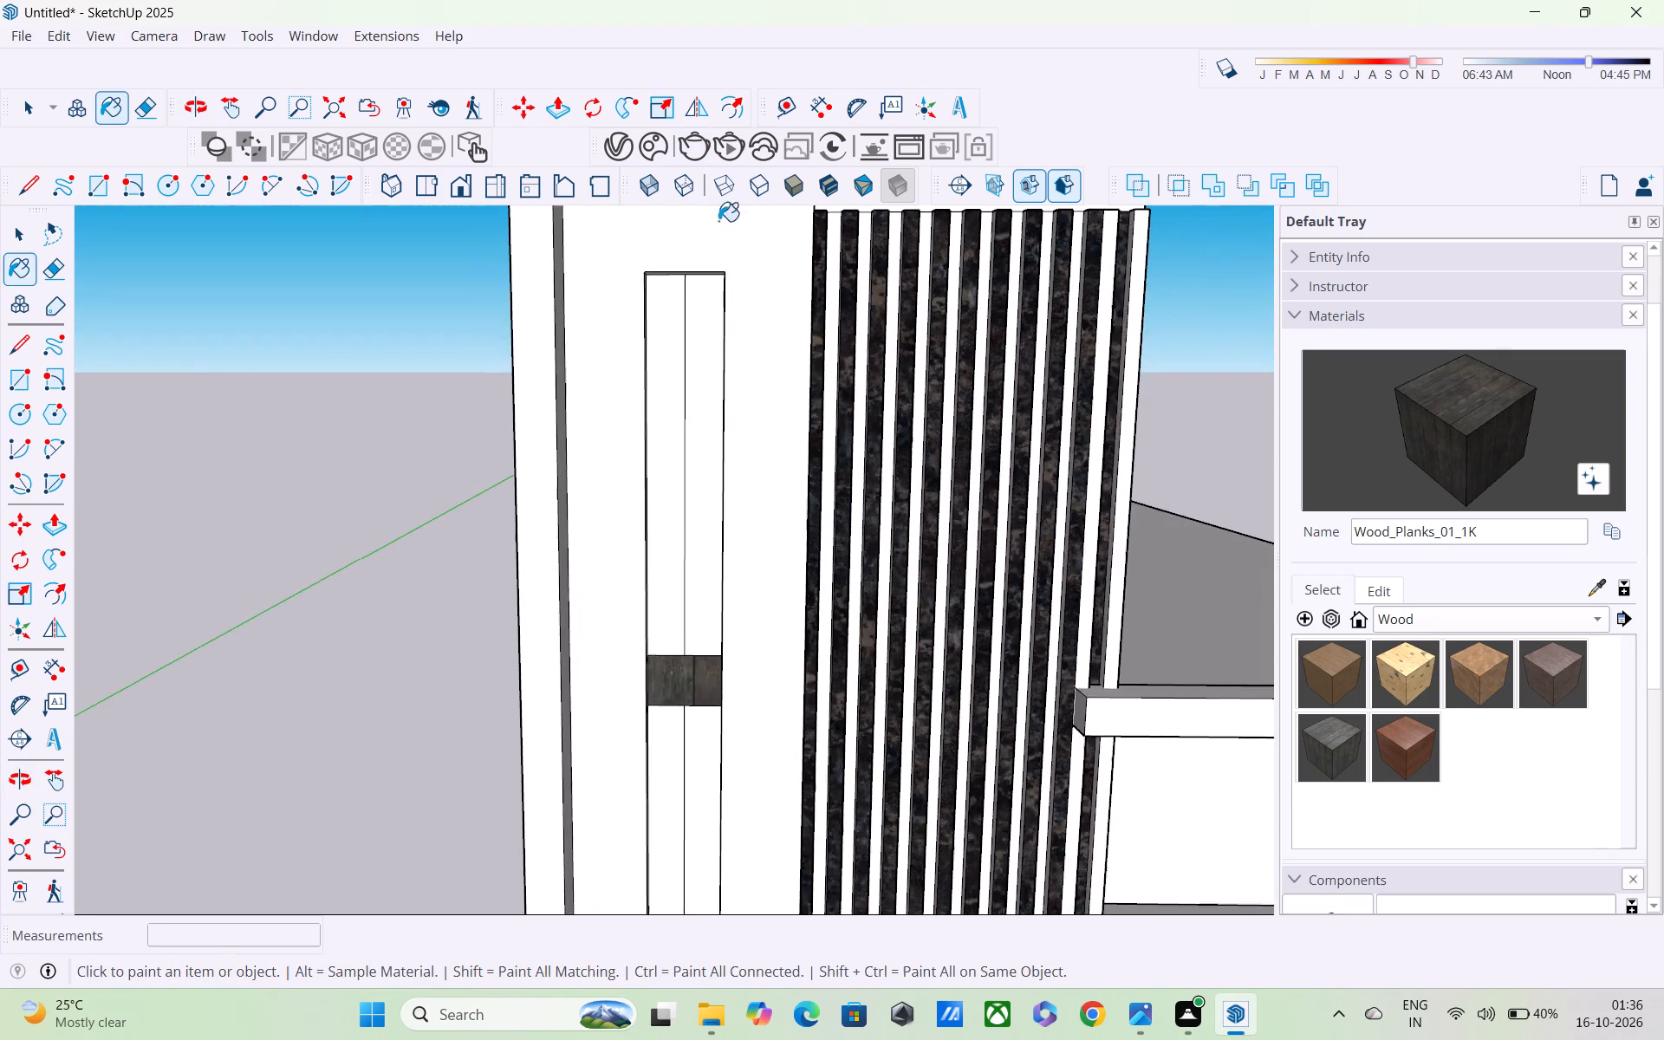
pyautogui.scroll(-2, 718, 221)
pyautogui.scroll(-6, 740, 483)
pyautogui.moveTo(742, 509); pyautogui.dragTo(803, 401, button='middle')
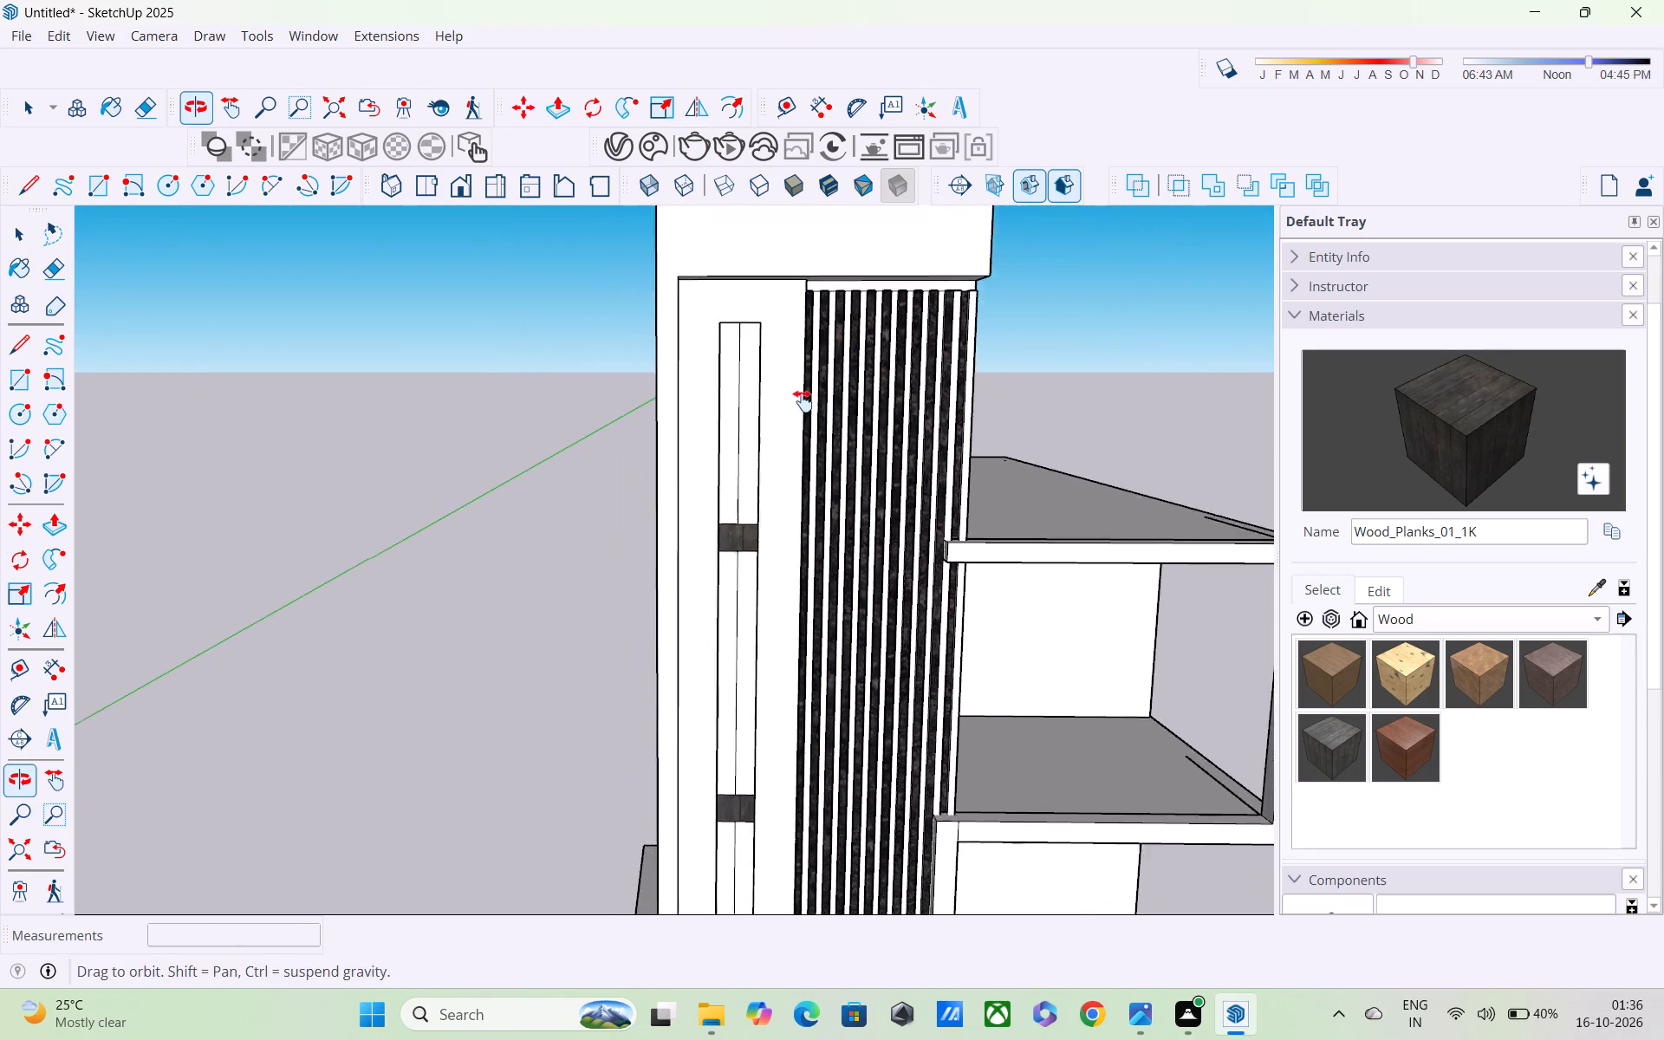
pyautogui.moveTo(803, 401); pyautogui.dragTo(821, 371, button='middle')
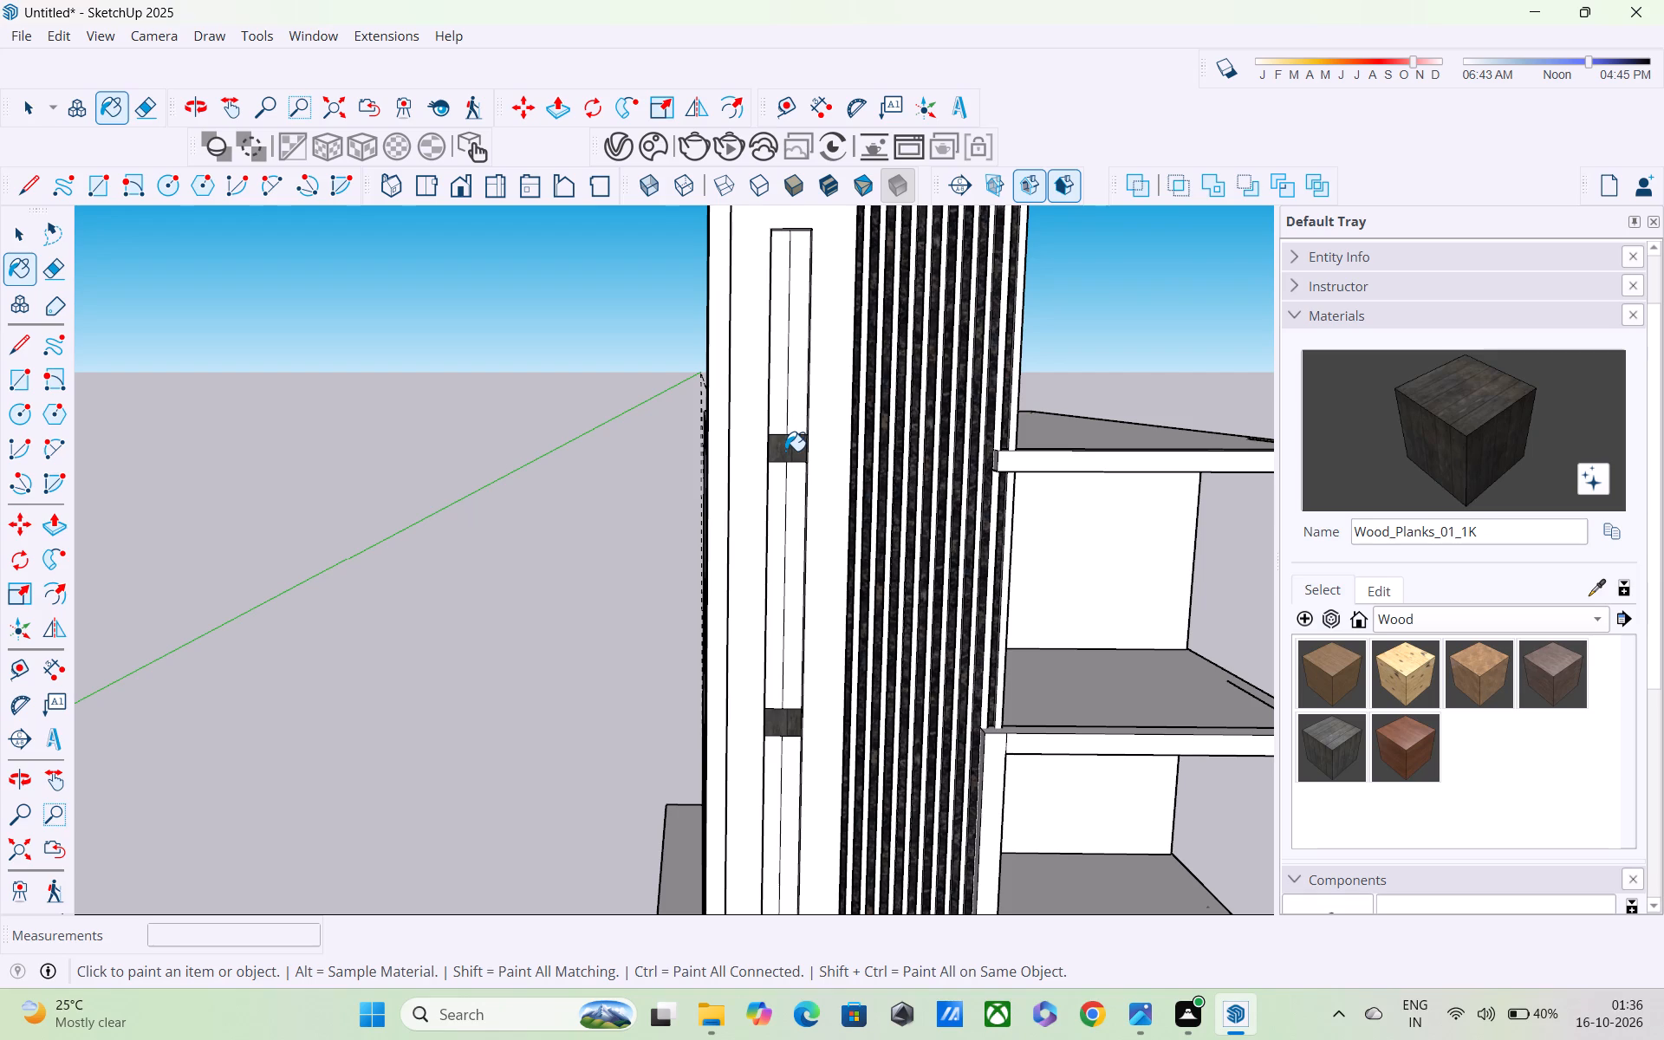
# Paint the inner side face of the tower's projecting surround and the underside of its top overhang with Wood_Veneer_15_1K.
pyautogui.moveTo(778, 434); pyautogui.dragTo(568, 339, button='middle')
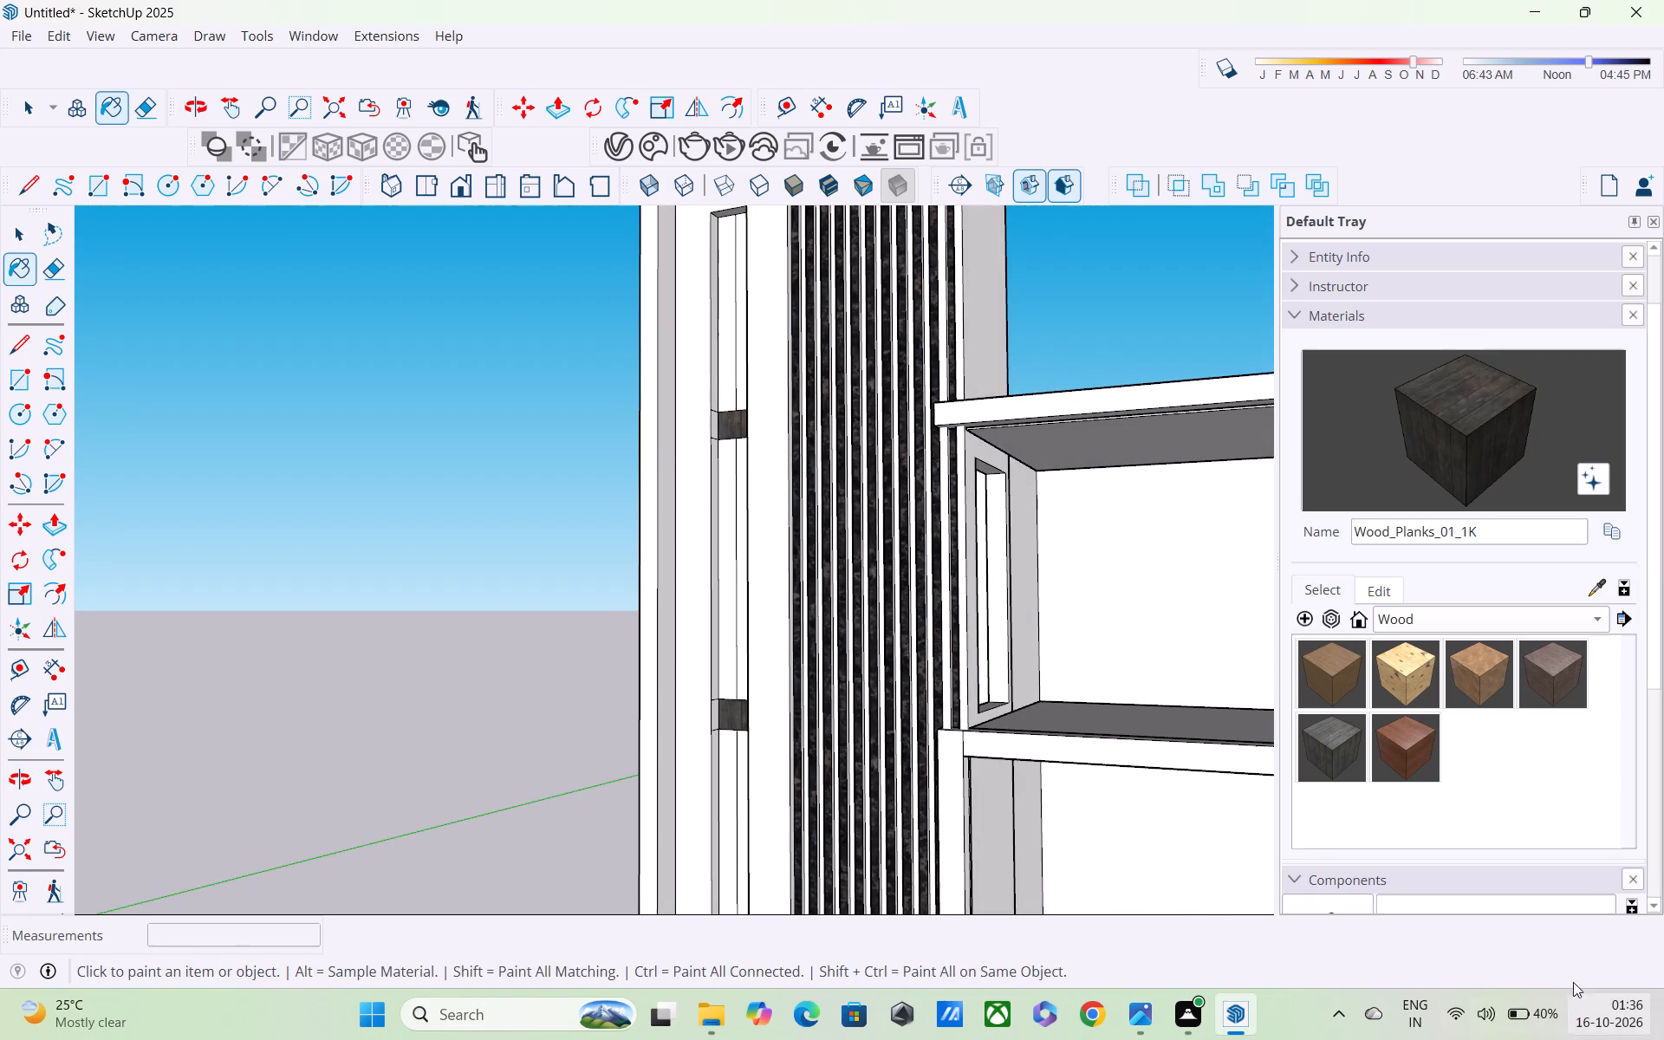
pyautogui.click(1423, 749)
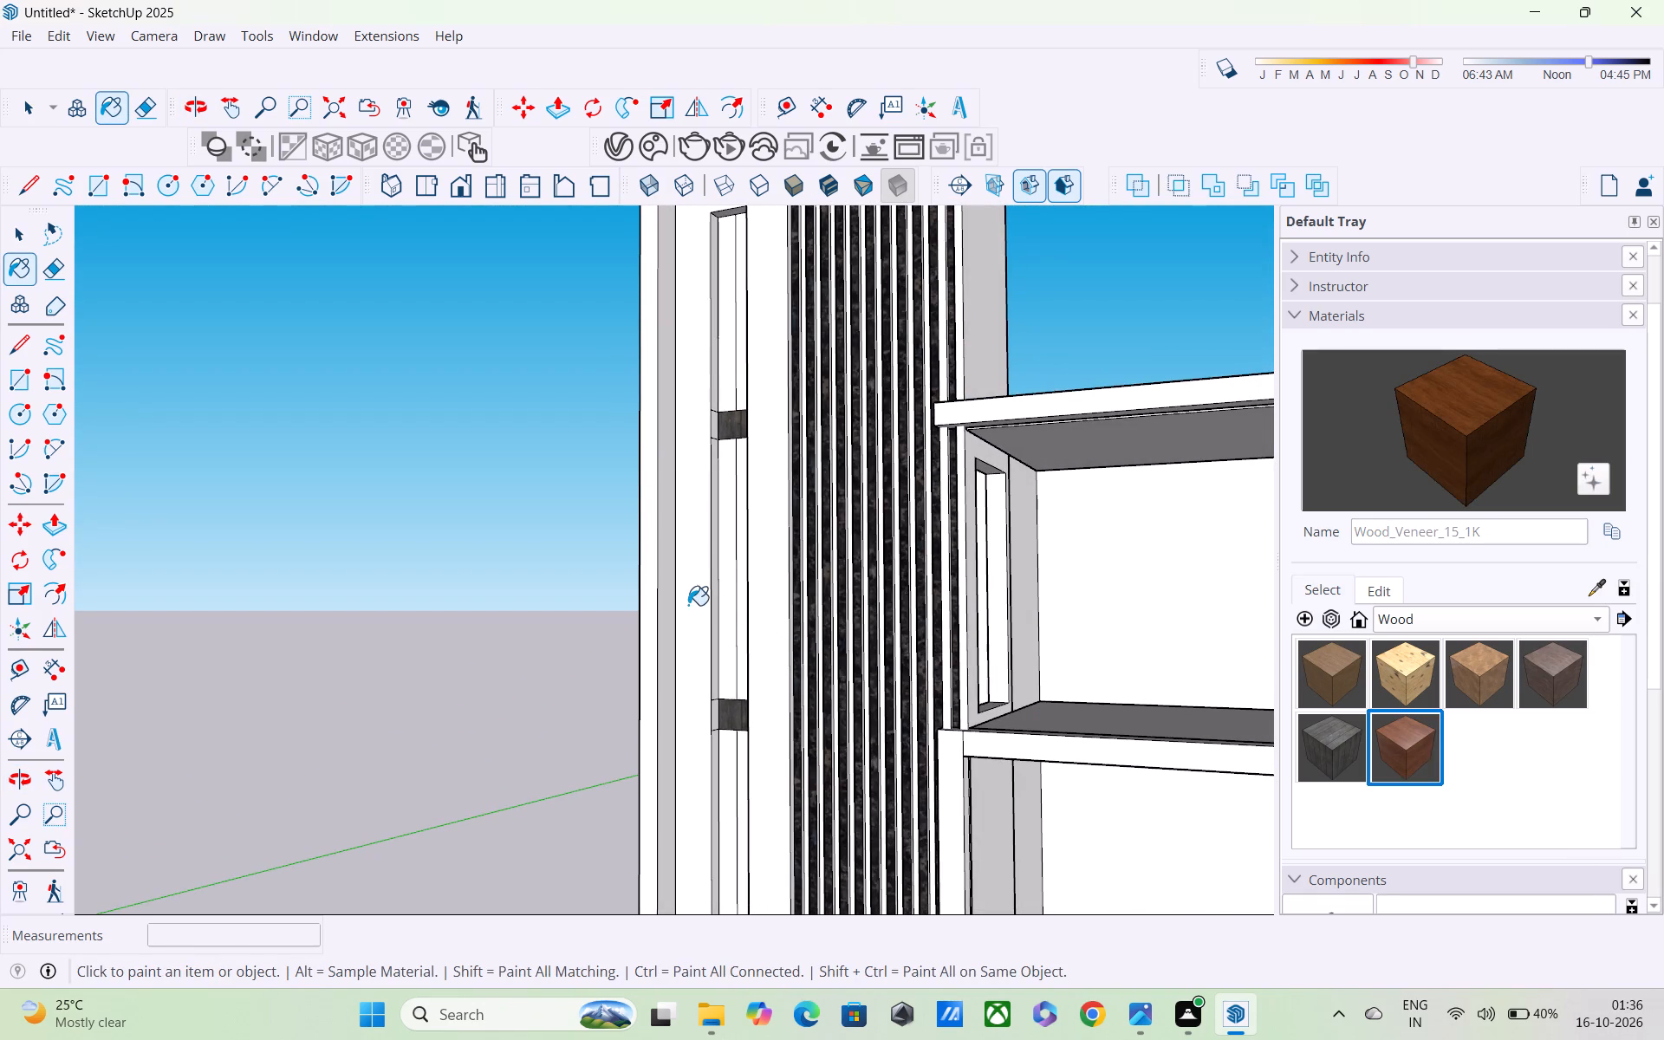
pyautogui.click(666, 588)
pyautogui.moveTo(665, 588); pyautogui.dragTo(549, 949, button='middle')
pyautogui.scroll(-1, 611, 677)
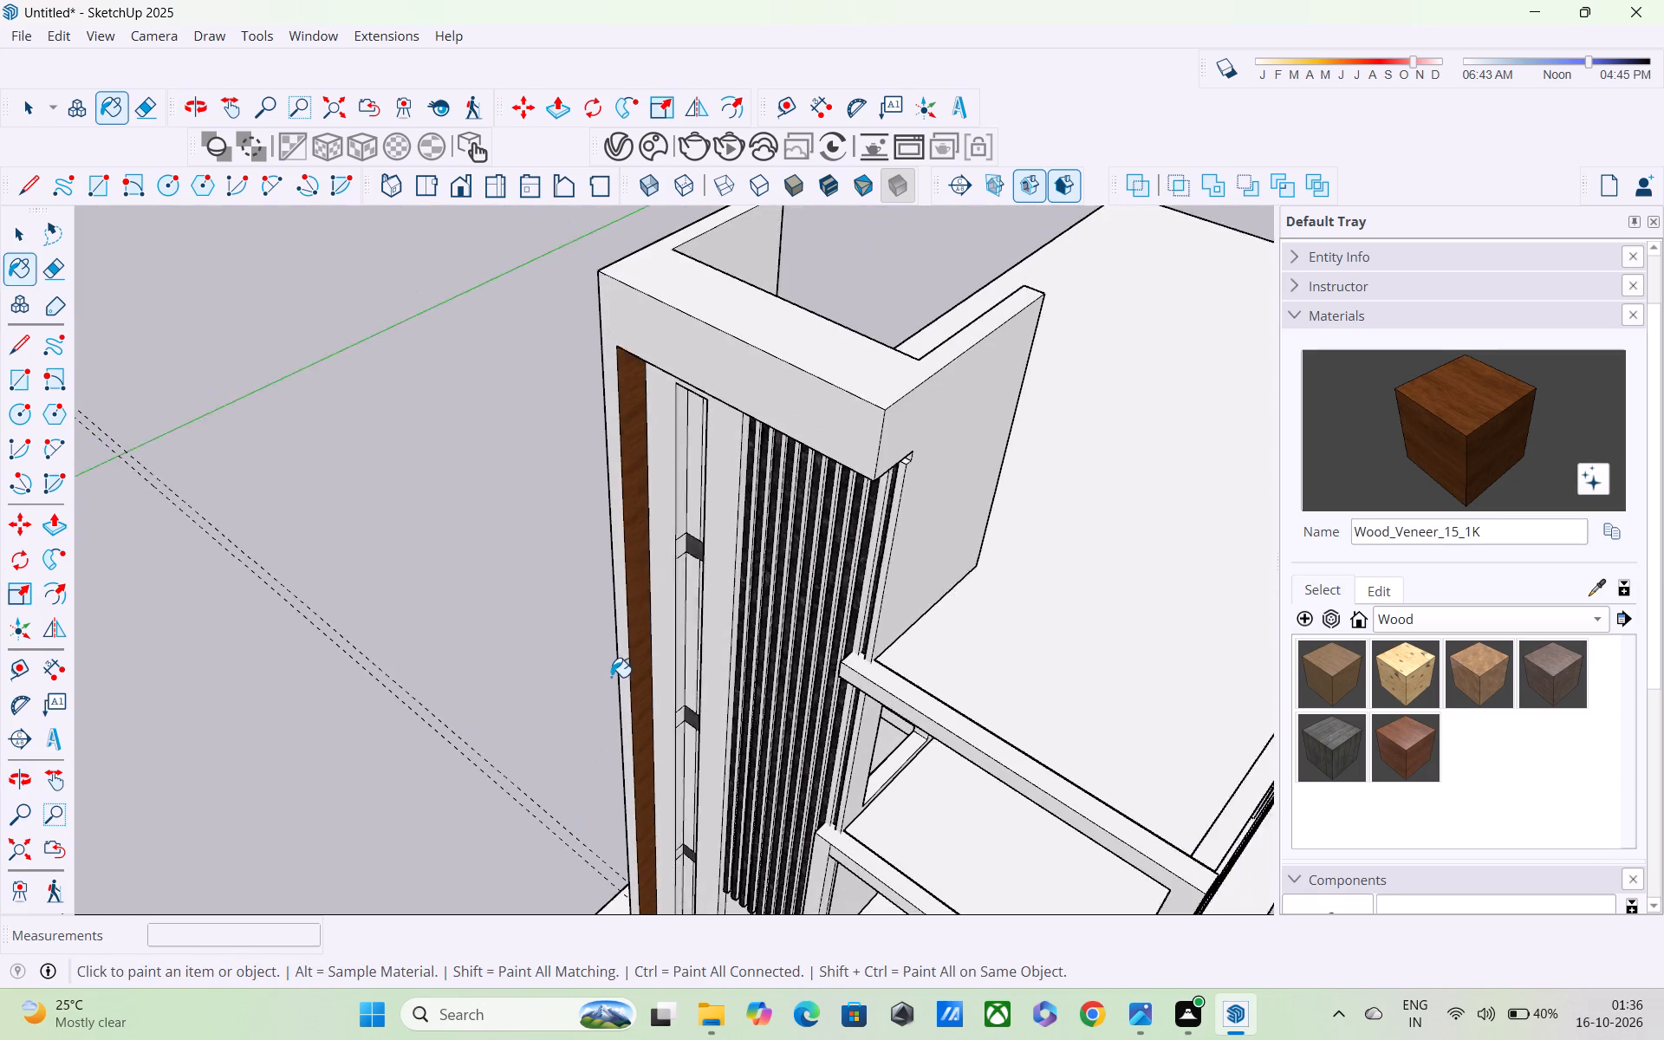
pyautogui.scroll(-1, 611, 677)
pyautogui.moveTo(611, 675); pyautogui.dragTo(611, 575, button='middle')
pyautogui.moveTo(621, 523); pyautogui.dragTo(825, 107, button='middle')
pyautogui.scroll(3, 789, 220)
pyautogui.click(758, 229)
# Examine the painted tower front down to its base and the whole building from the tower's outer side.
pyautogui.scroll(-2, 751, 245)
pyautogui.moveTo(690, 518); pyautogui.dragTo(881, 335, button='middle')
pyautogui.scroll(-4, 881, 446)
pyautogui.moveTo(851, 887); pyautogui.dragTo(577, 931, button='middle')
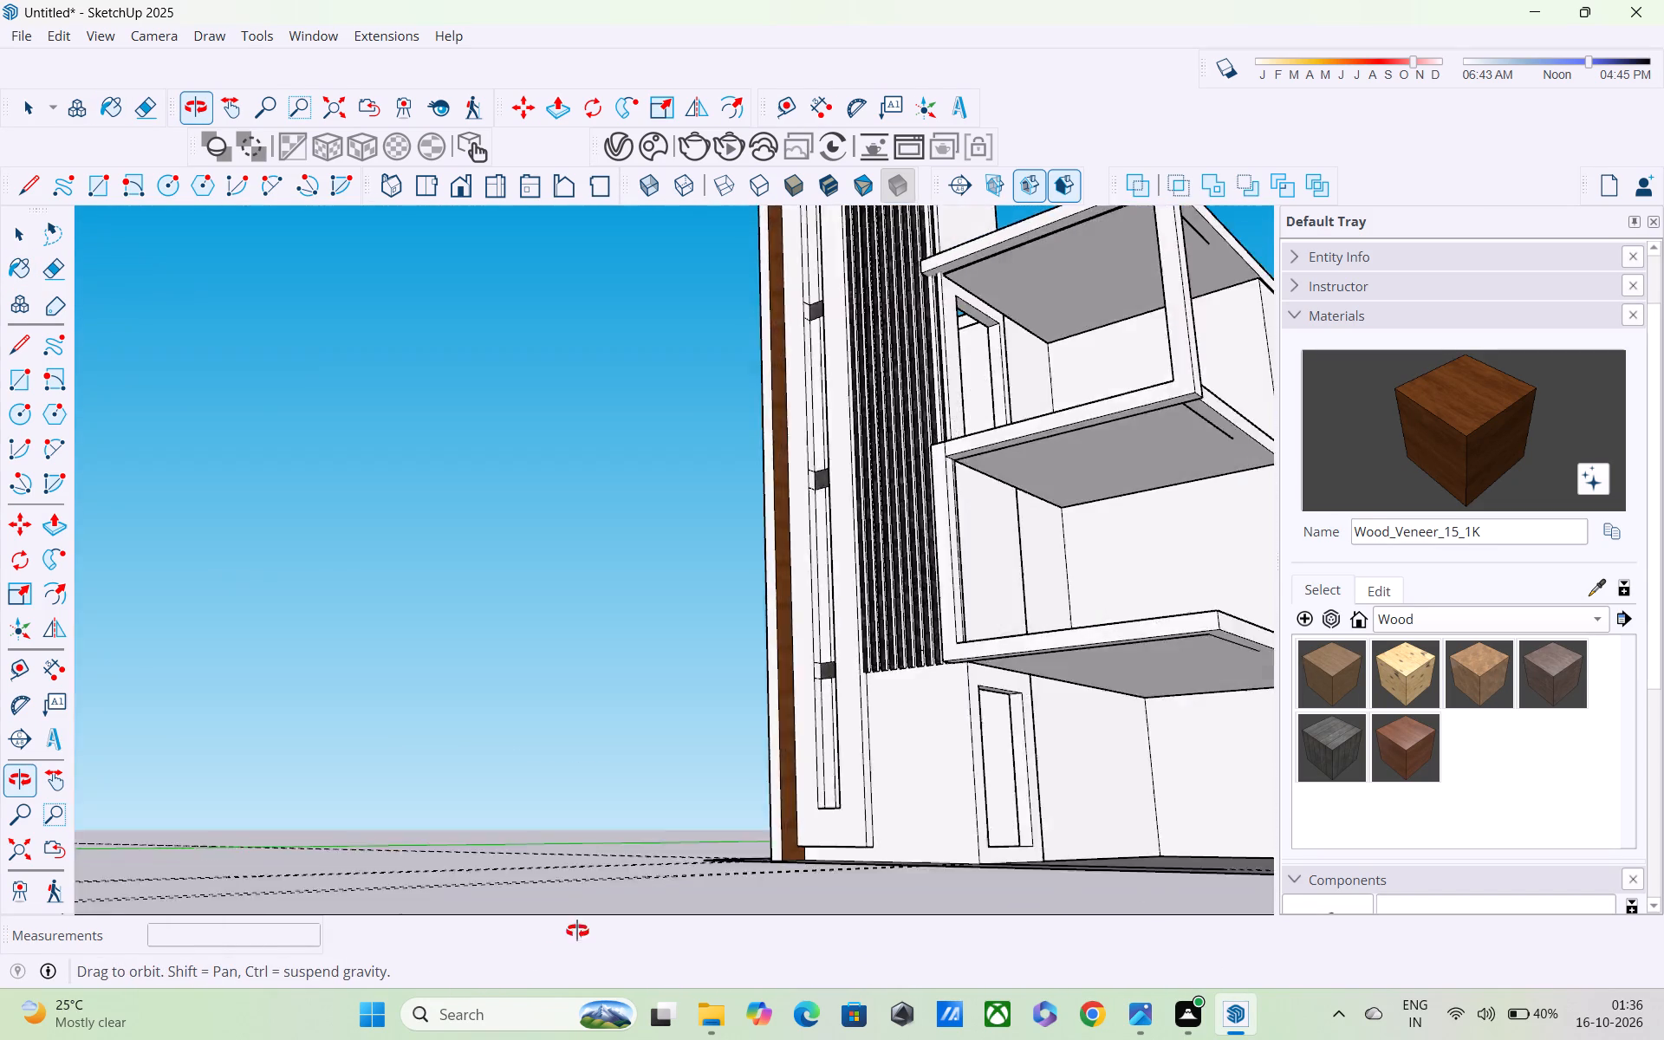
pyautogui.moveTo(577, 931); pyautogui.dragTo(1185, 942, button='middle')
pyautogui.scroll(-3, 1198, 931)
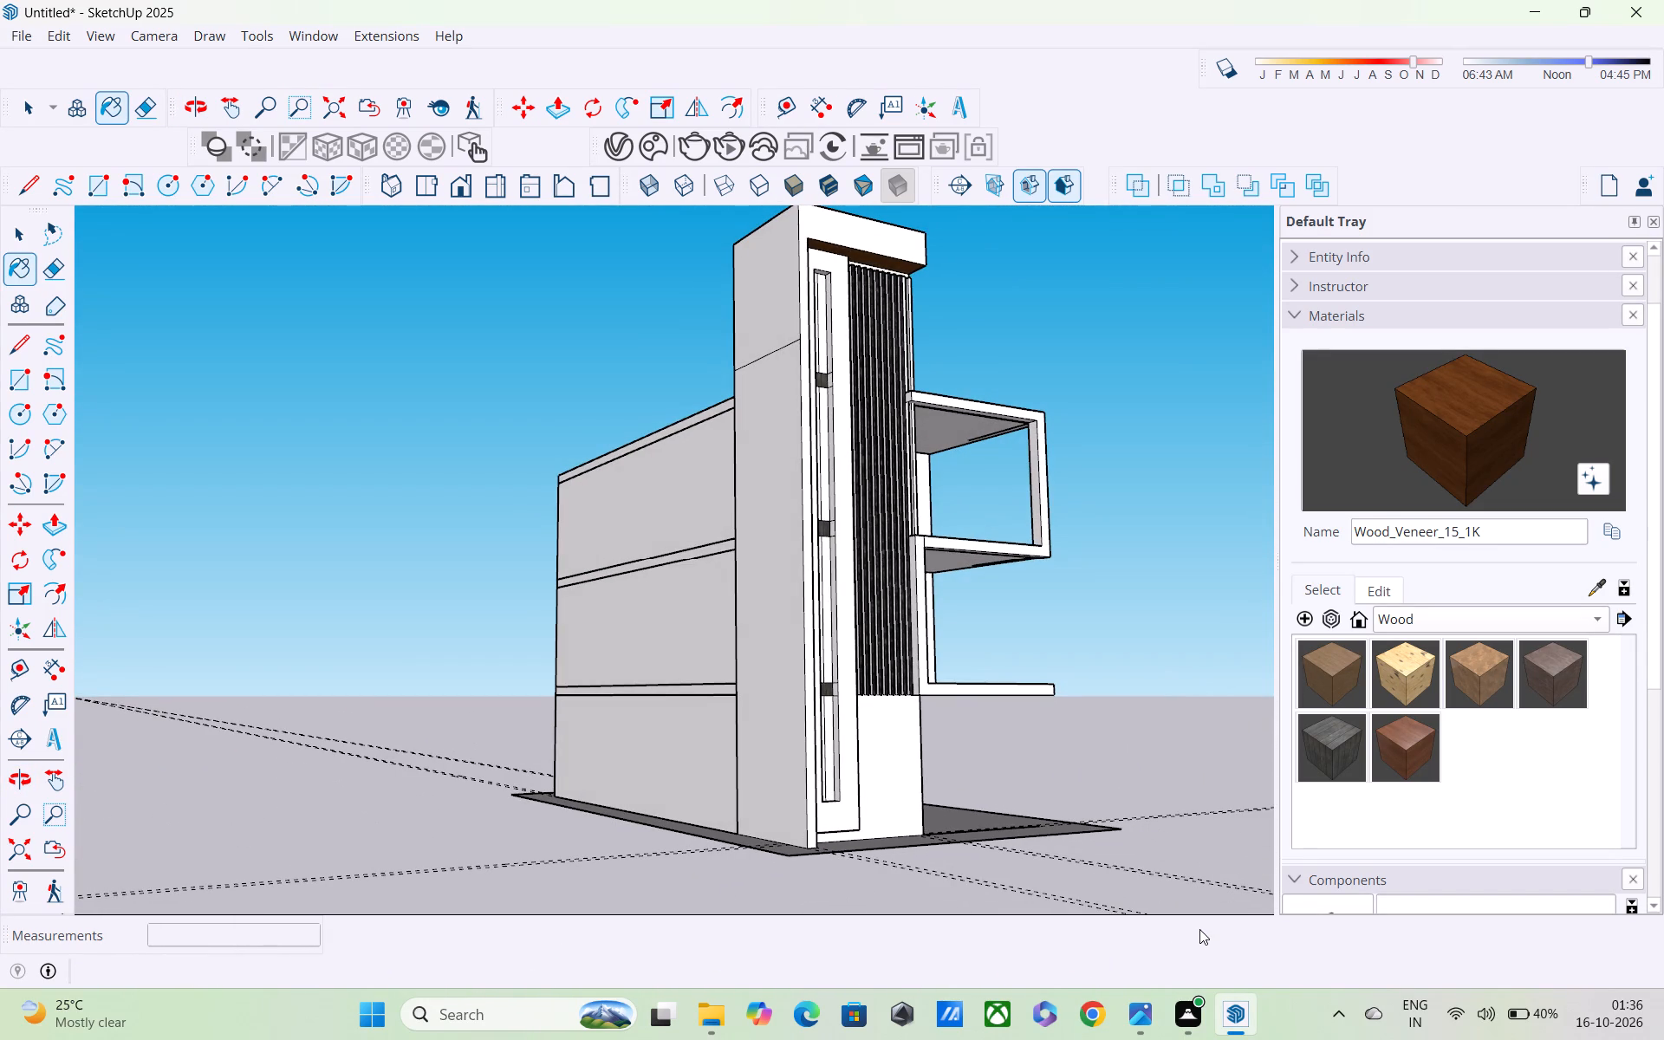
# Examine the tower's painted front and the projecting framed slabs beside it from several angles and distances.
pyautogui.scroll(-3, 1199, 929)
pyautogui.scroll(-1, 1260, 841)
pyautogui.moveTo(1153, 772); pyautogui.dragTo(1109, 770, button='middle')
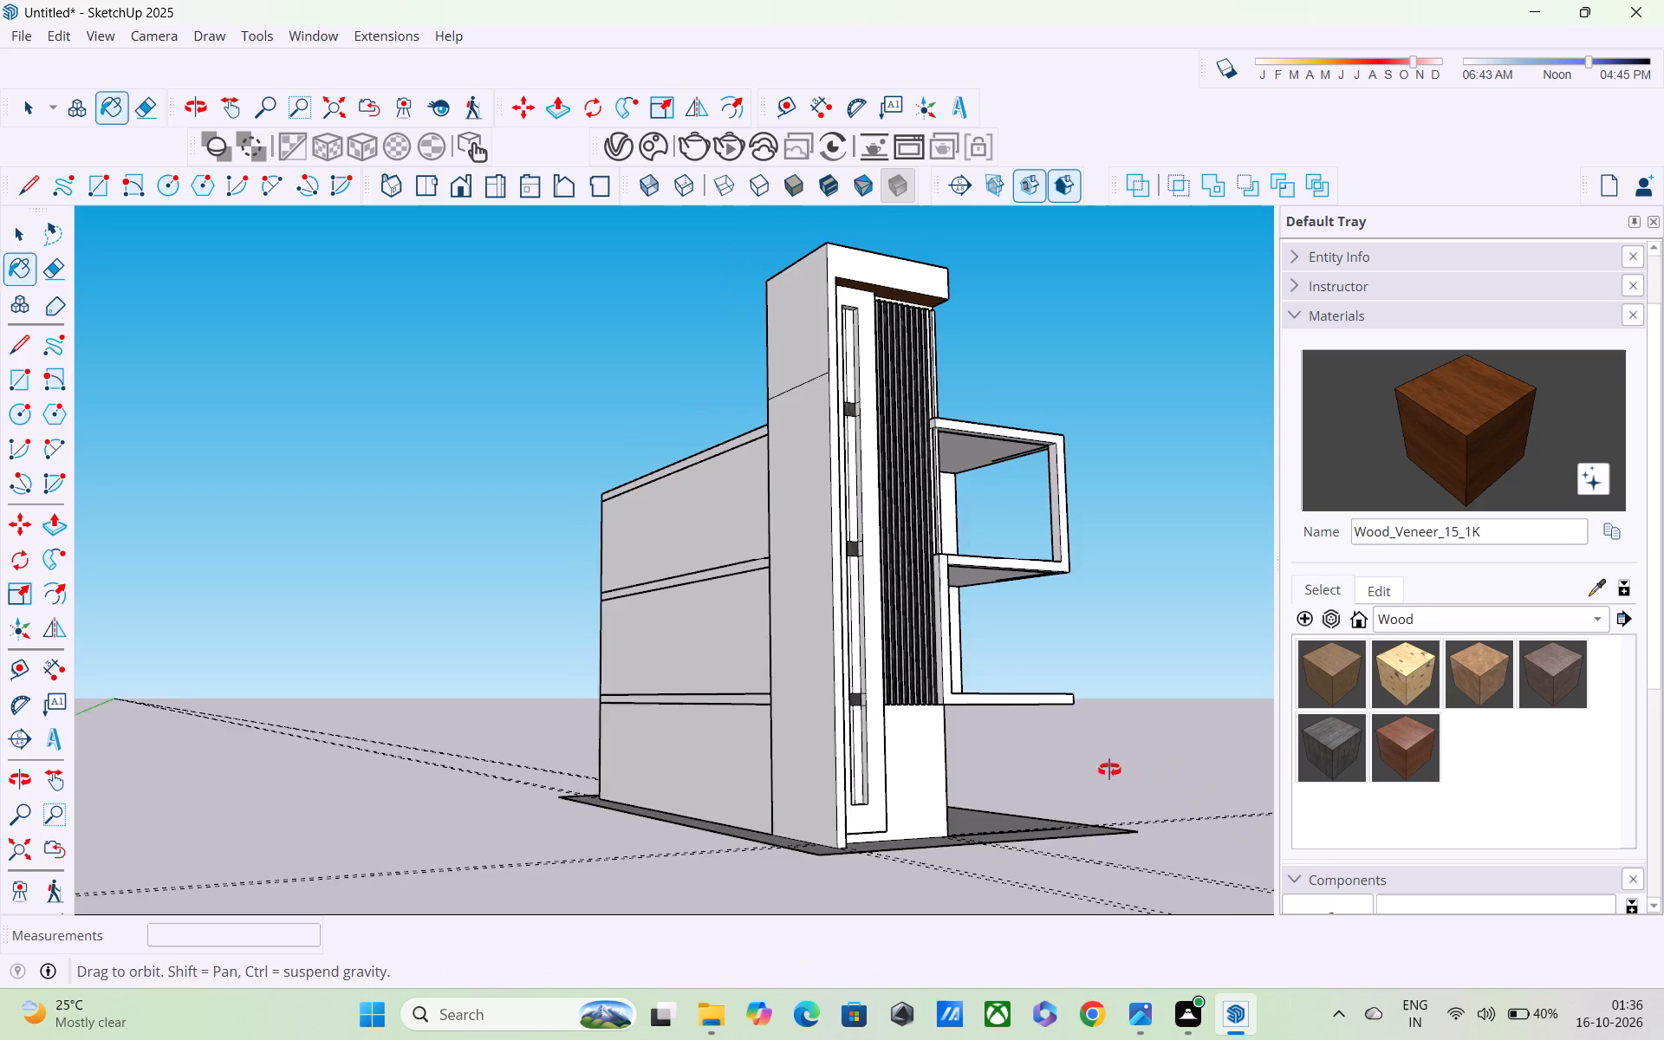
pyautogui.moveTo(1109, 770); pyautogui.dragTo(1073, 770, button='middle')
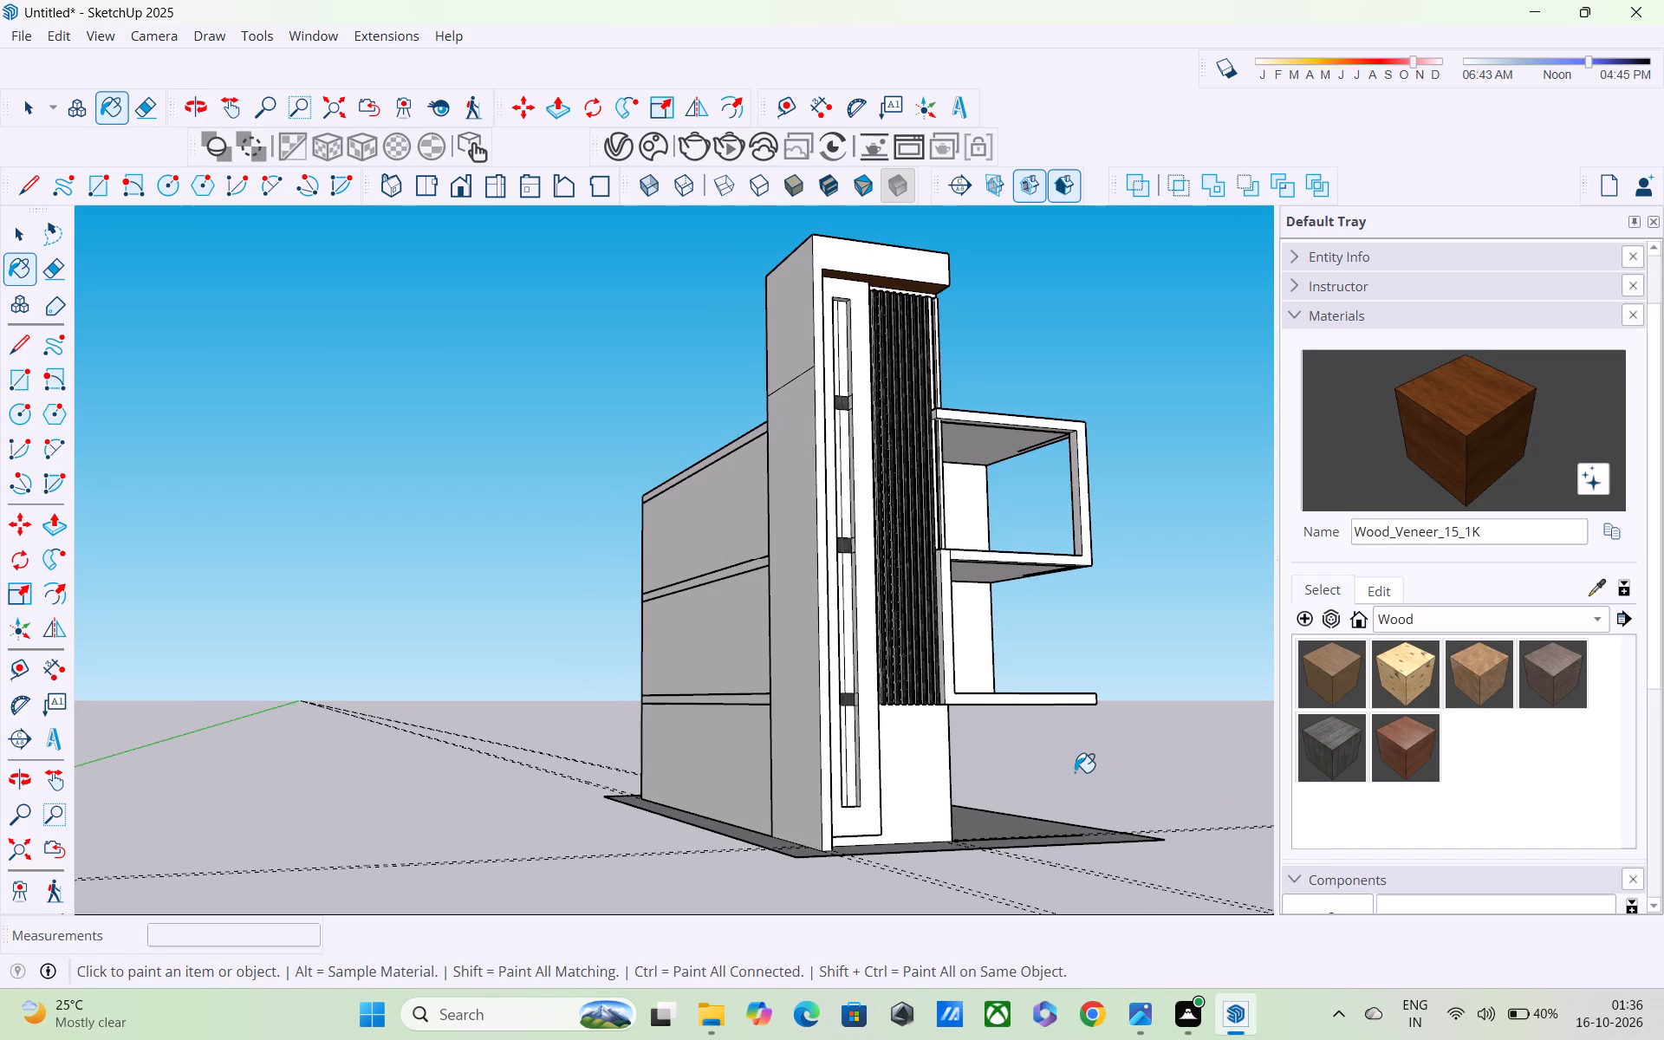
pyautogui.moveTo(1064, 749); pyautogui.dragTo(958, 788, button='middle')
pyautogui.scroll(3, 1042, 732)
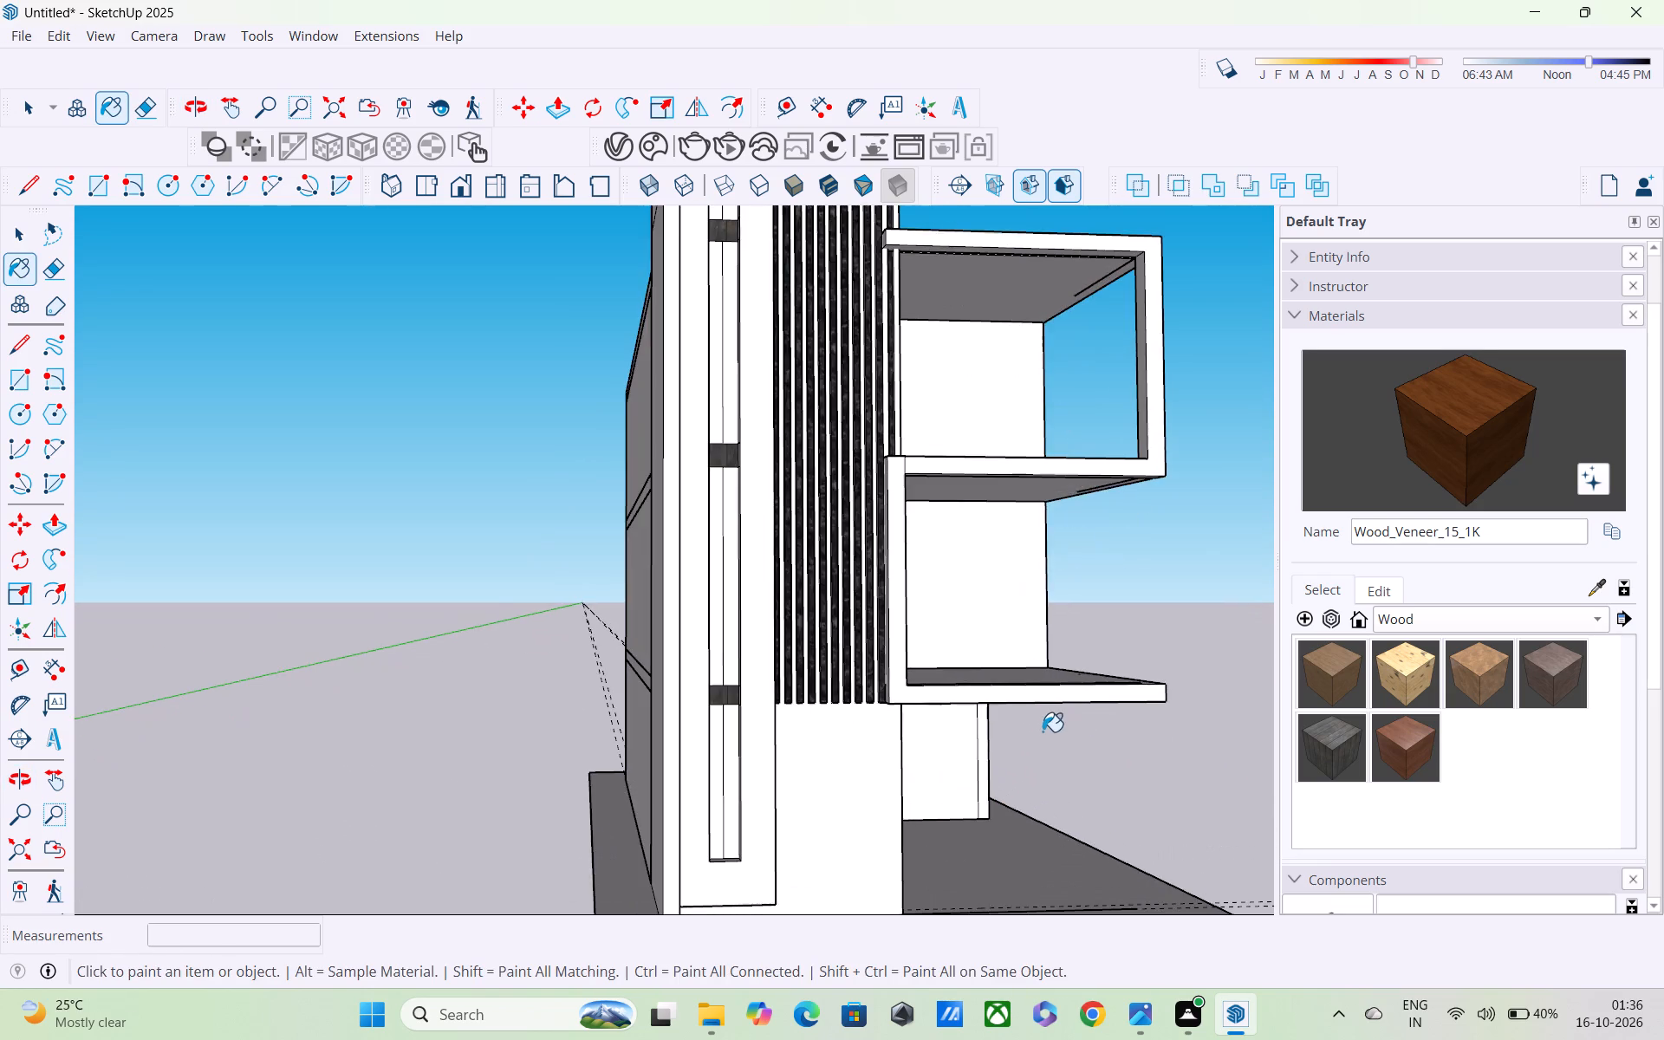
pyautogui.moveTo(1043, 727); pyautogui.dragTo(281, 947, button='middle')
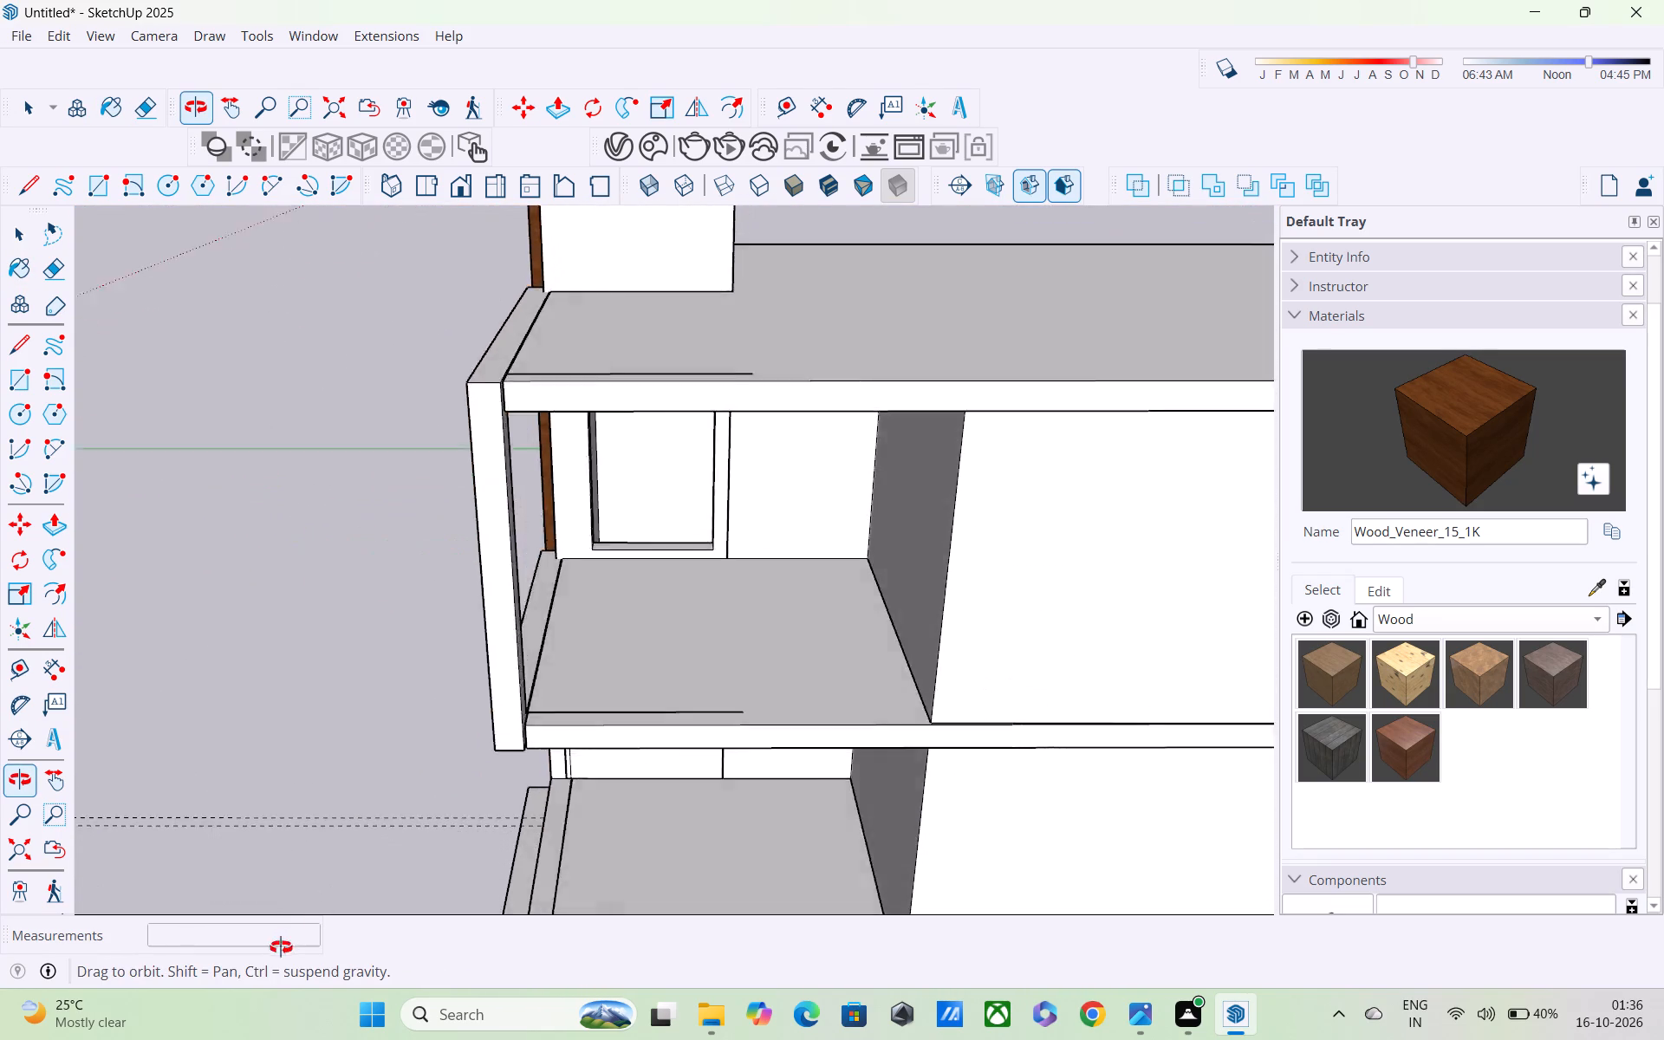
pyautogui.moveTo(281, 947); pyautogui.dragTo(265, 957, button='middle')
pyautogui.scroll(-1, 265, 957)
pyautogui.scroll(4, 429, 831)
pyautogui.moveTo(548, 766); pyautogui.dragTo(893, 852, button='middle')
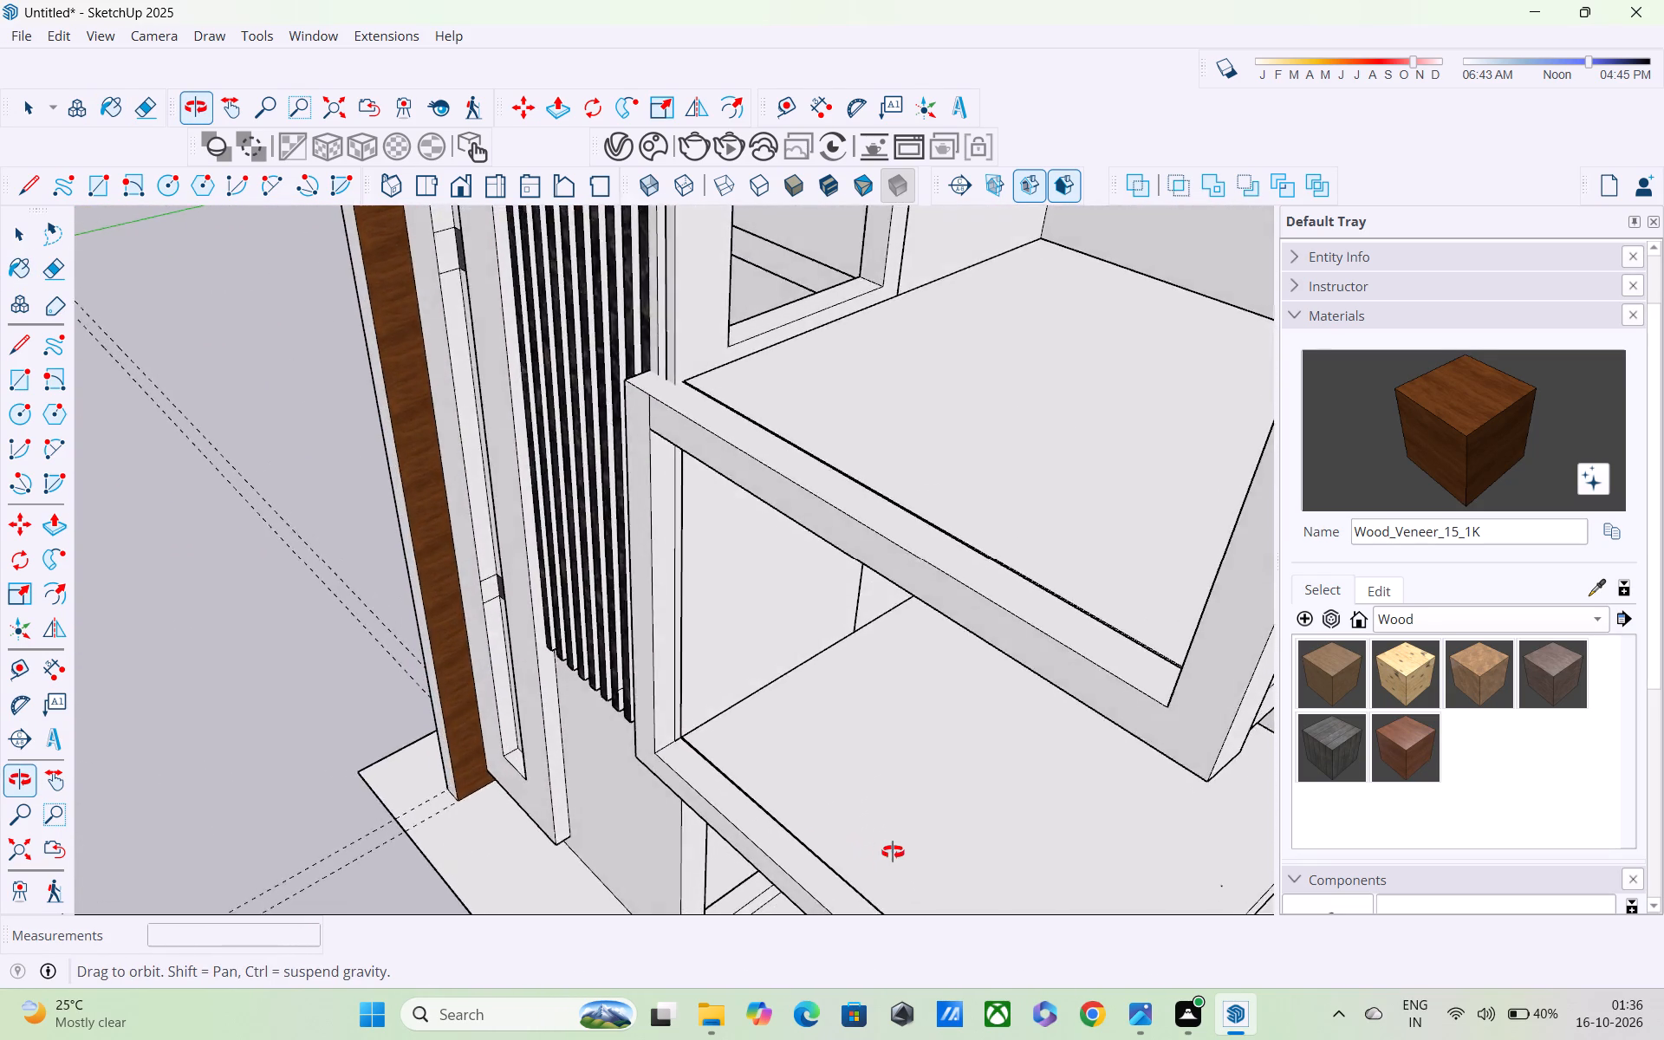
pyautogui.moveTo(893, 852); pyautogui.dragTo(543, 682, button='middle')
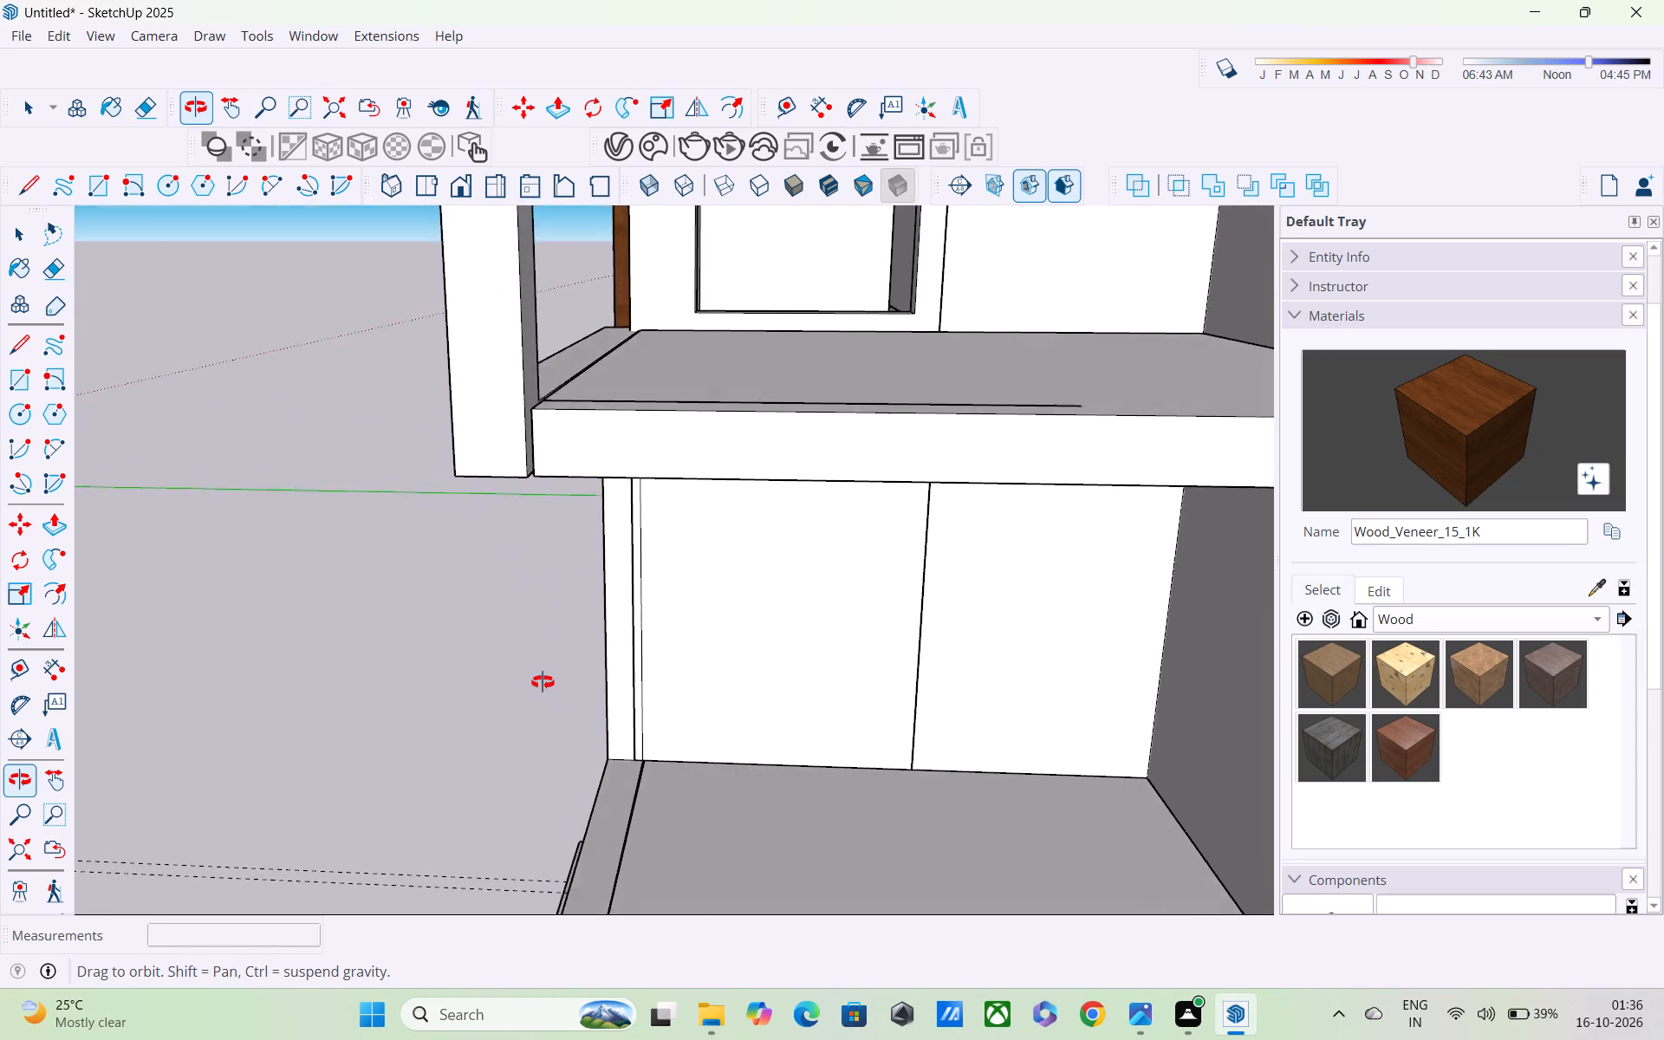
pyautogui.moveTo(543, 682); pyautogui.dragTo(1047, 895, button='middle')
pyautogui.scroll(-8, 1048, 895)
pyautogui.press('space')
pyautogui.click(461, 613)
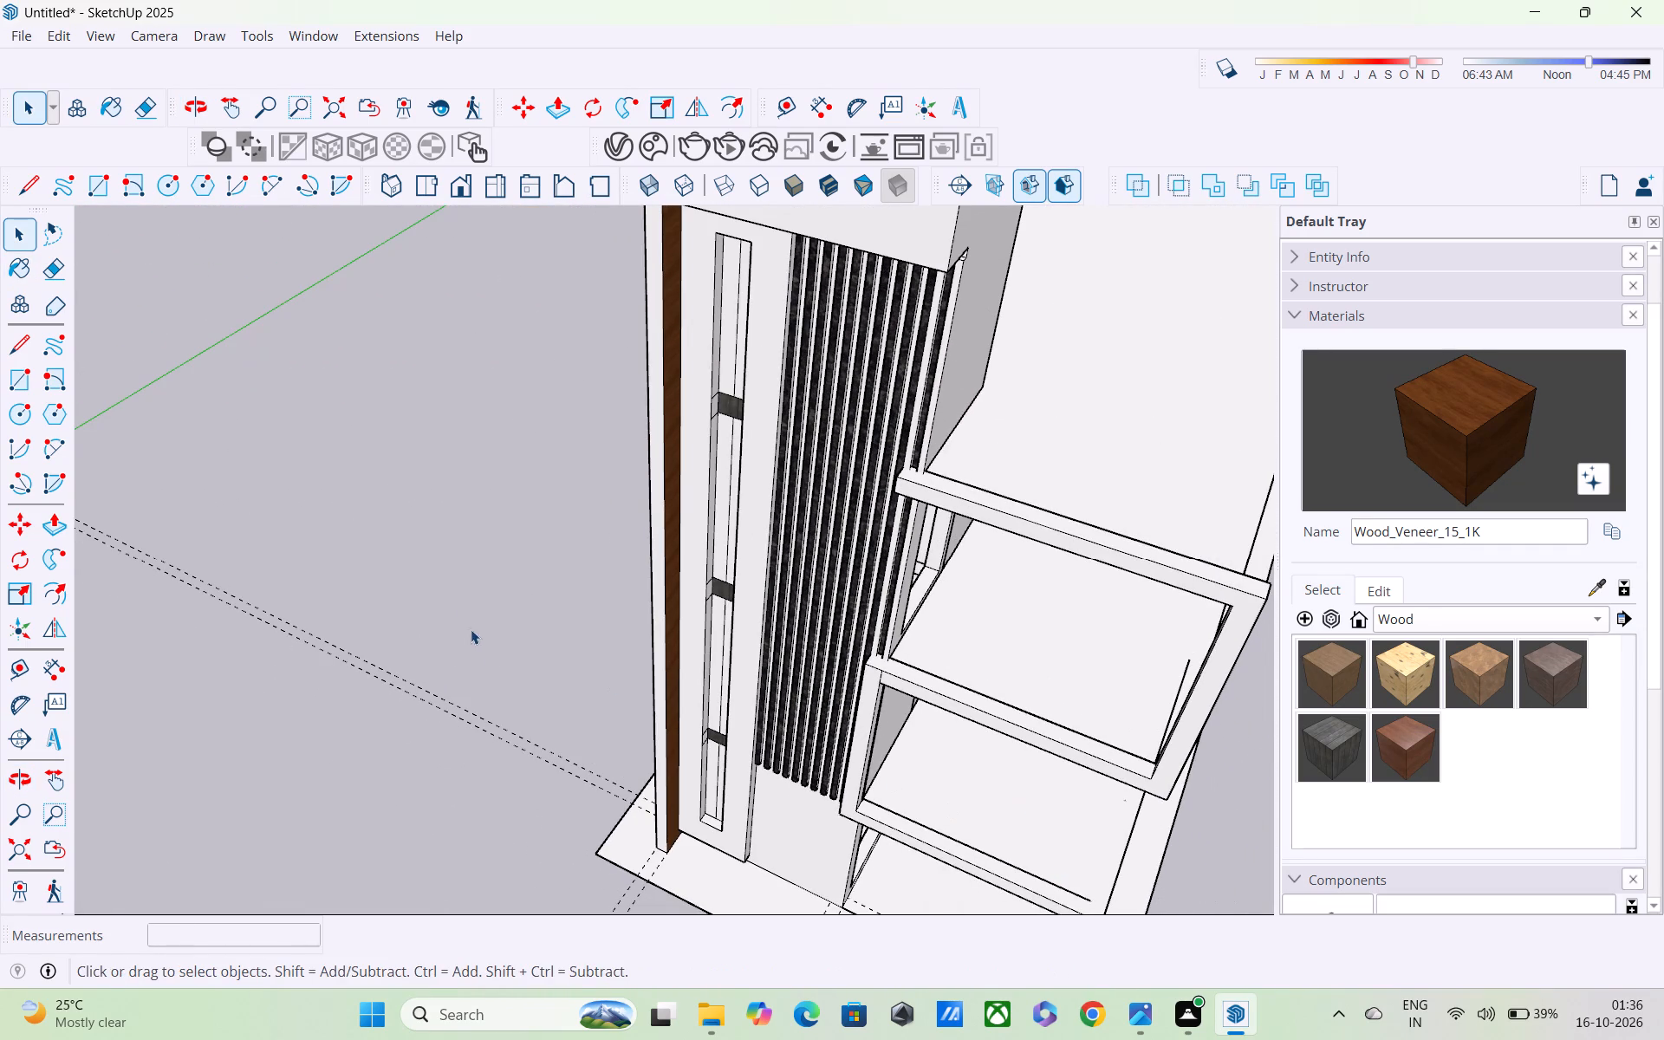
pyautogui.moveTo(666, 773); pyautogui.dragTo(726, 622, button='middle')
pyautogui.scroll(3, 1416, 574)
pyautogui.scroll(3, 1178, 629)
pyautogui.moveTo(1102, 655); pyautogui.dragTo(998, 665, button='middle')
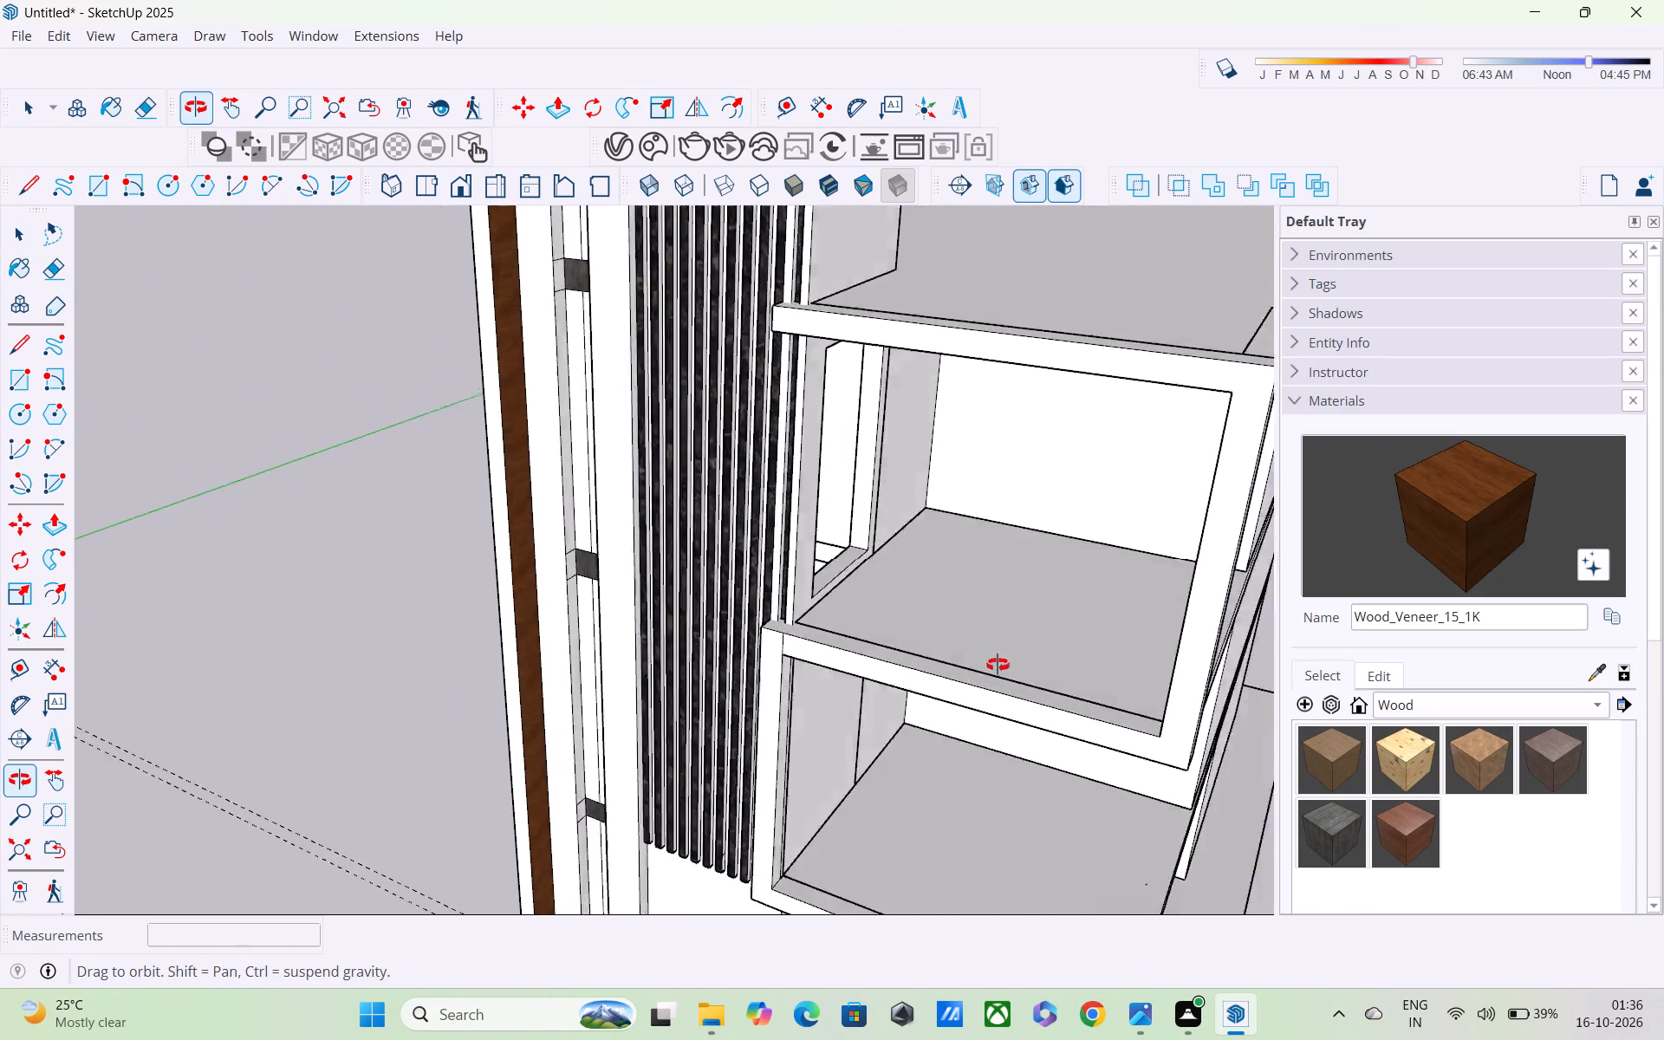
pyautogui.moveTo(998, 665); pyautogui.dragTo(1199, 566, button='middle')
pyautogui.scroll(1, 1199, 566)
pyautogui.scroll(-4, 1200, 567)
pyautogui.moveTo(1167, 588); pyautogui.dragTo(1156, 686, button='middle')
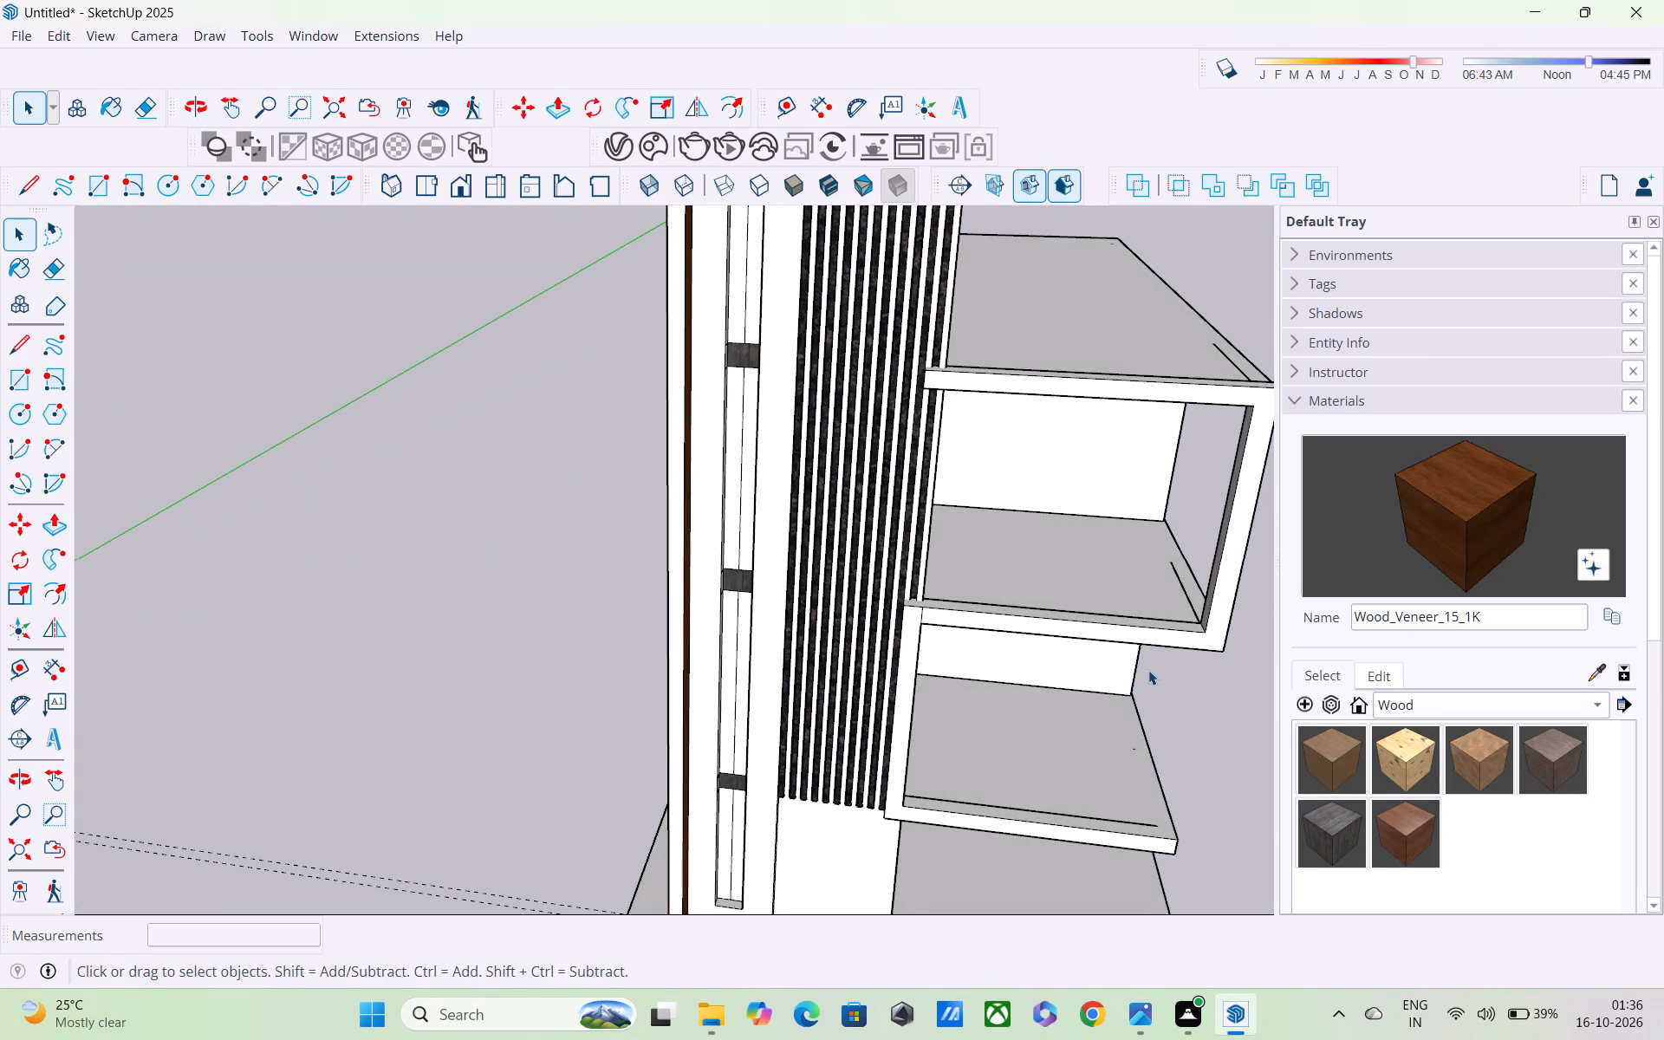
# Draw a small rectangle on the front floor edge of the upper projecting frame, close to the tower's fins.
pyautogui.press('r')
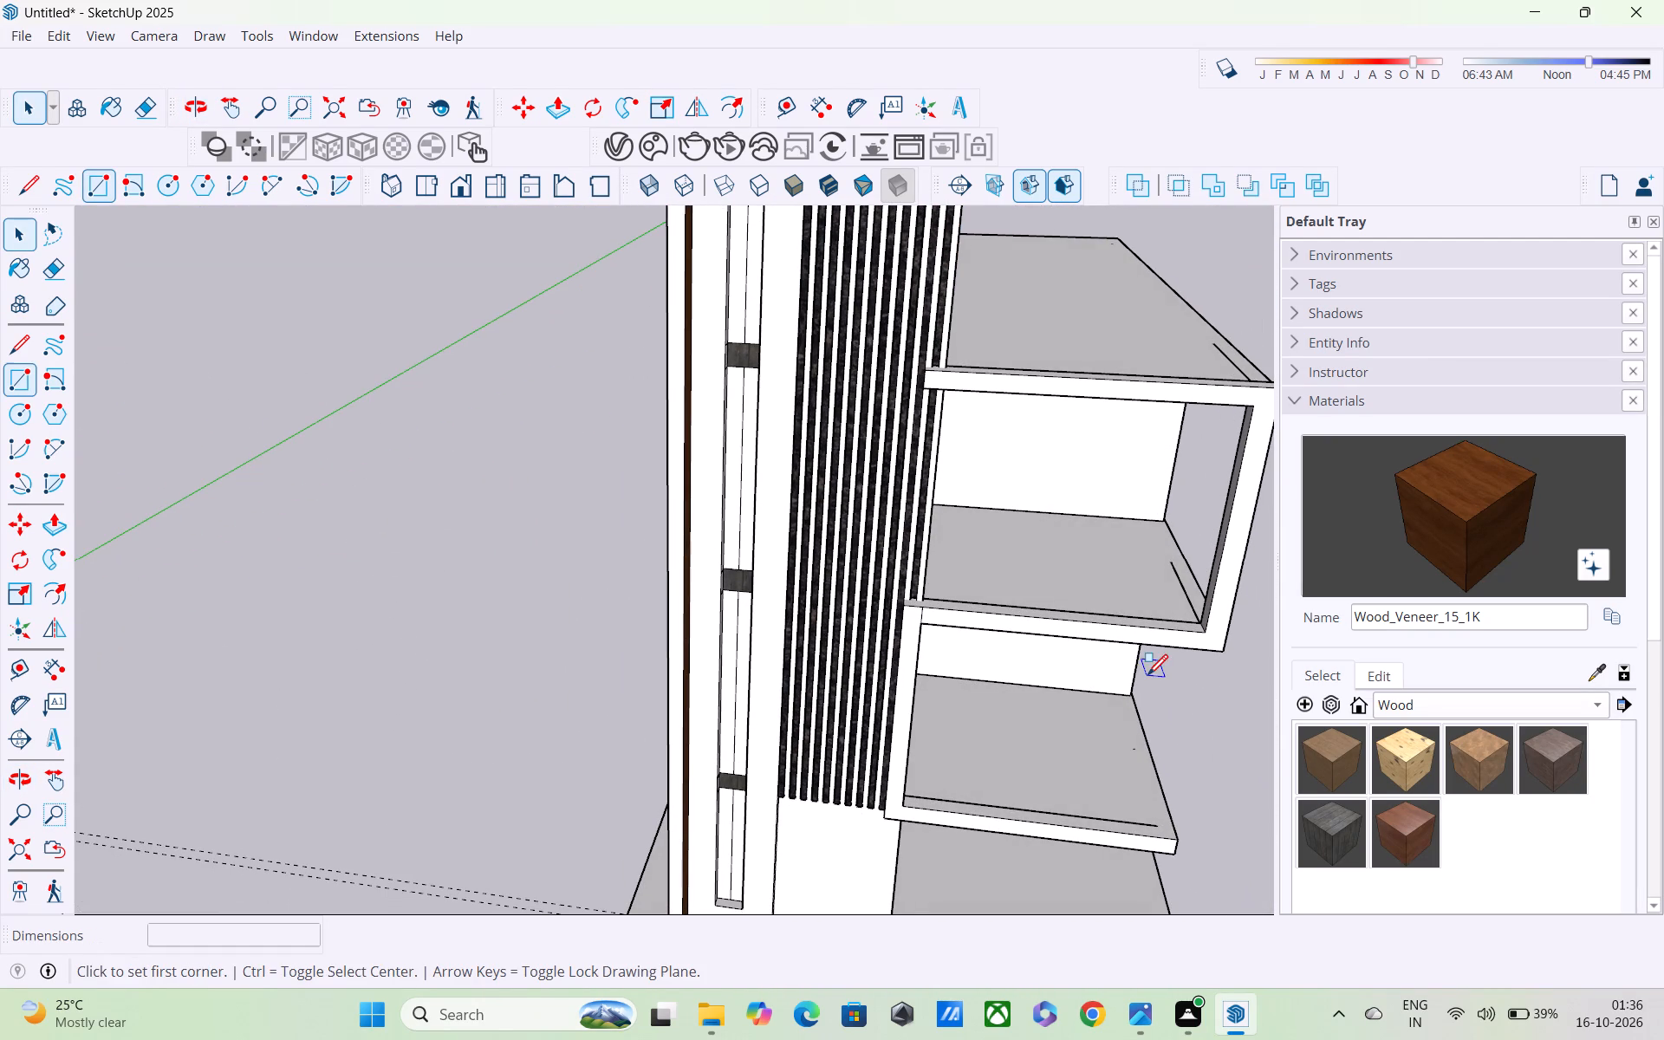
pyautogui.moveTo(965, 610); pyautogui.dragTo(811, 698, button='middle')
pyautogui.scroll(2, 893, 659)
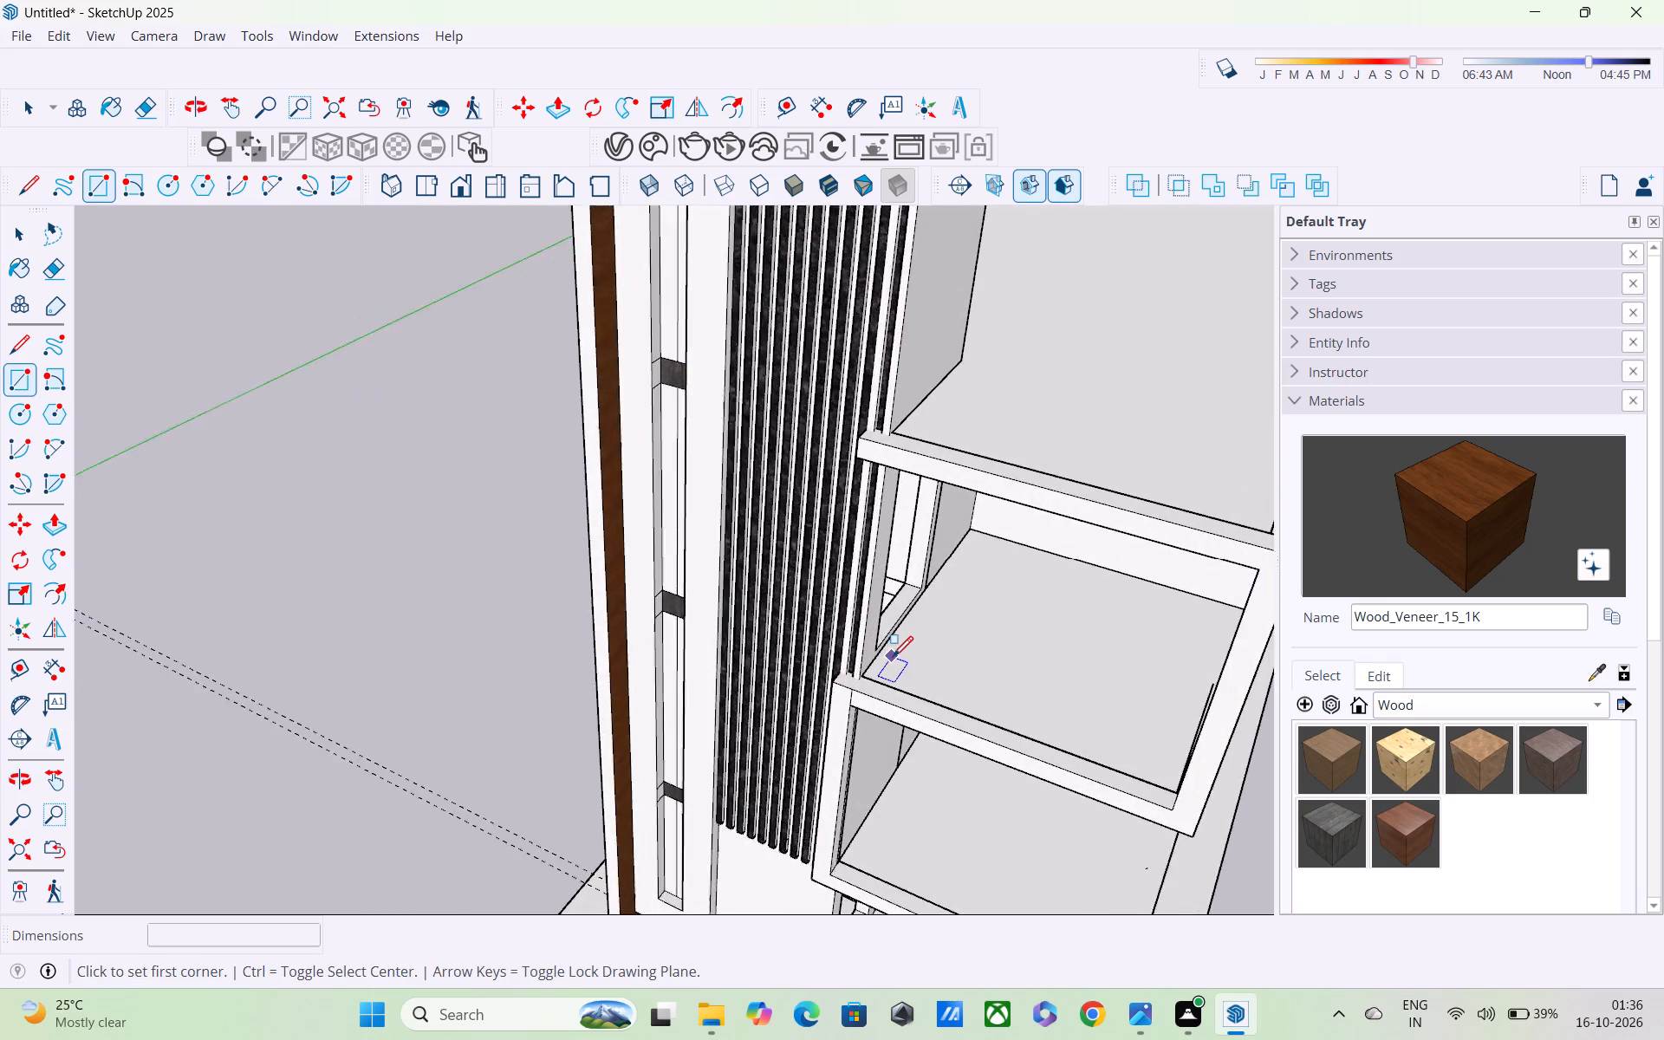
pyautogui.scroll(8, 893, 659)
pyautogui.scroll(-1, 860, 679)
pyautogui.scroll(3, 860, 679)
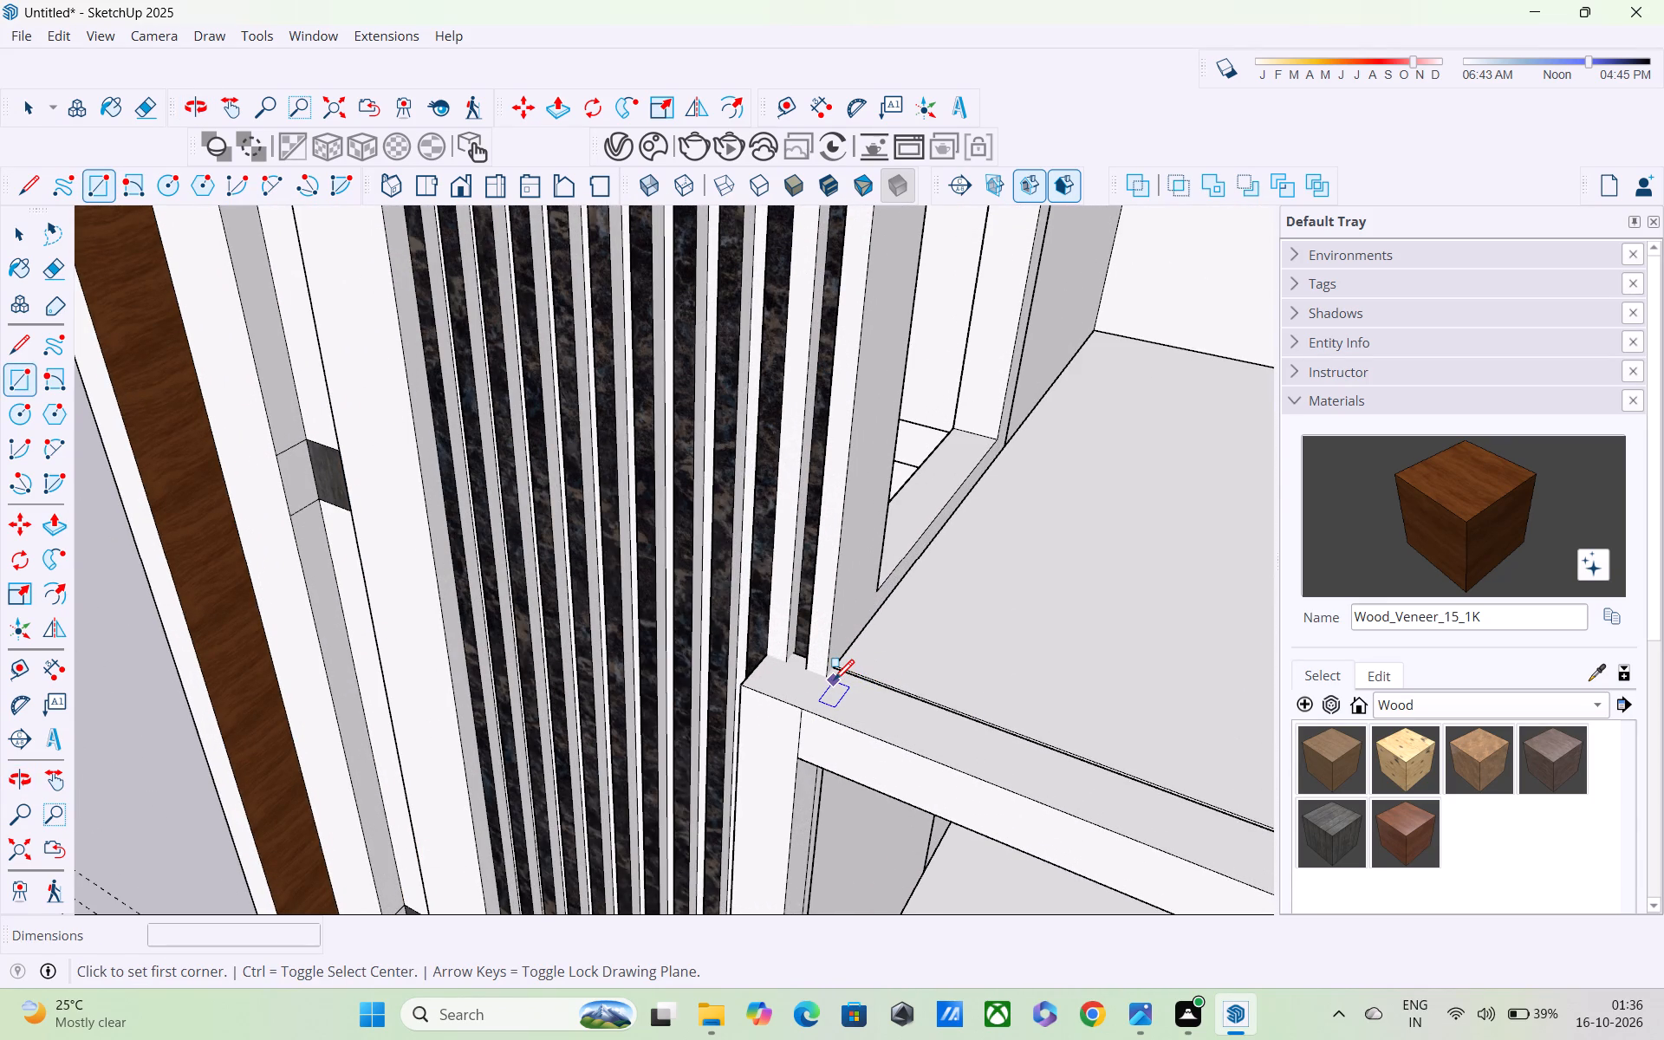
pyautogui.click(837, 679)
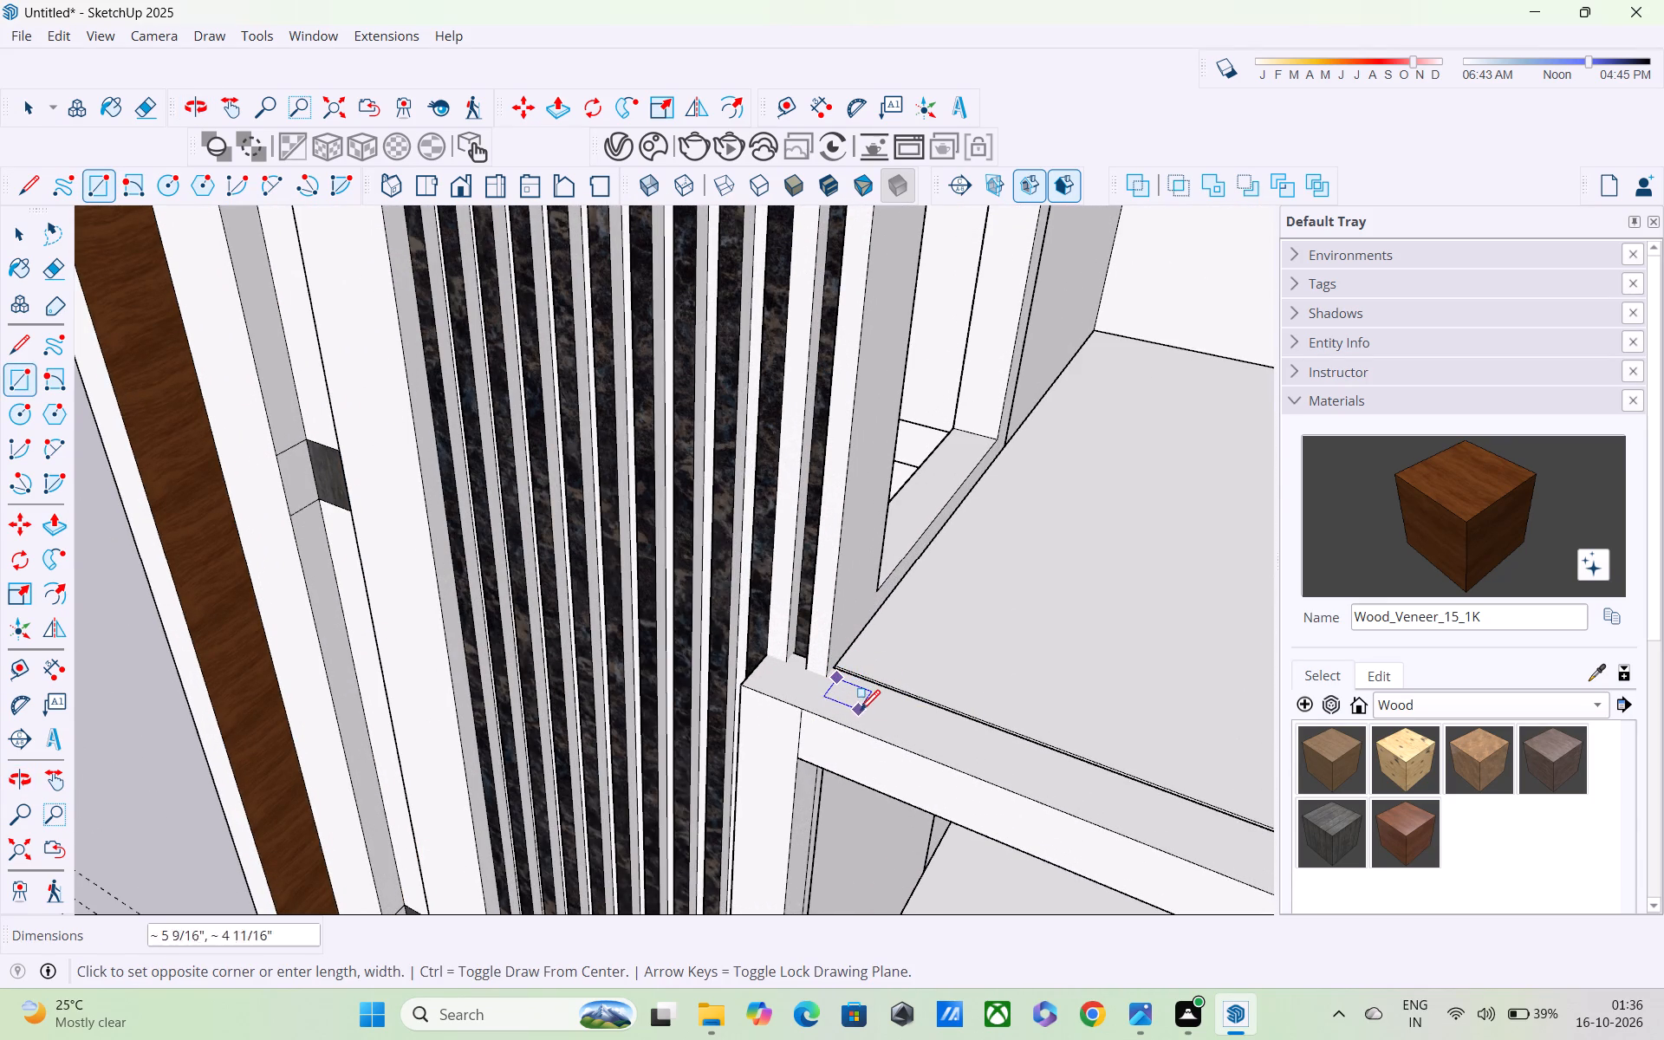
pyautogui.click(871, 725)
pyautogui.scroll(-1, 894, 742)
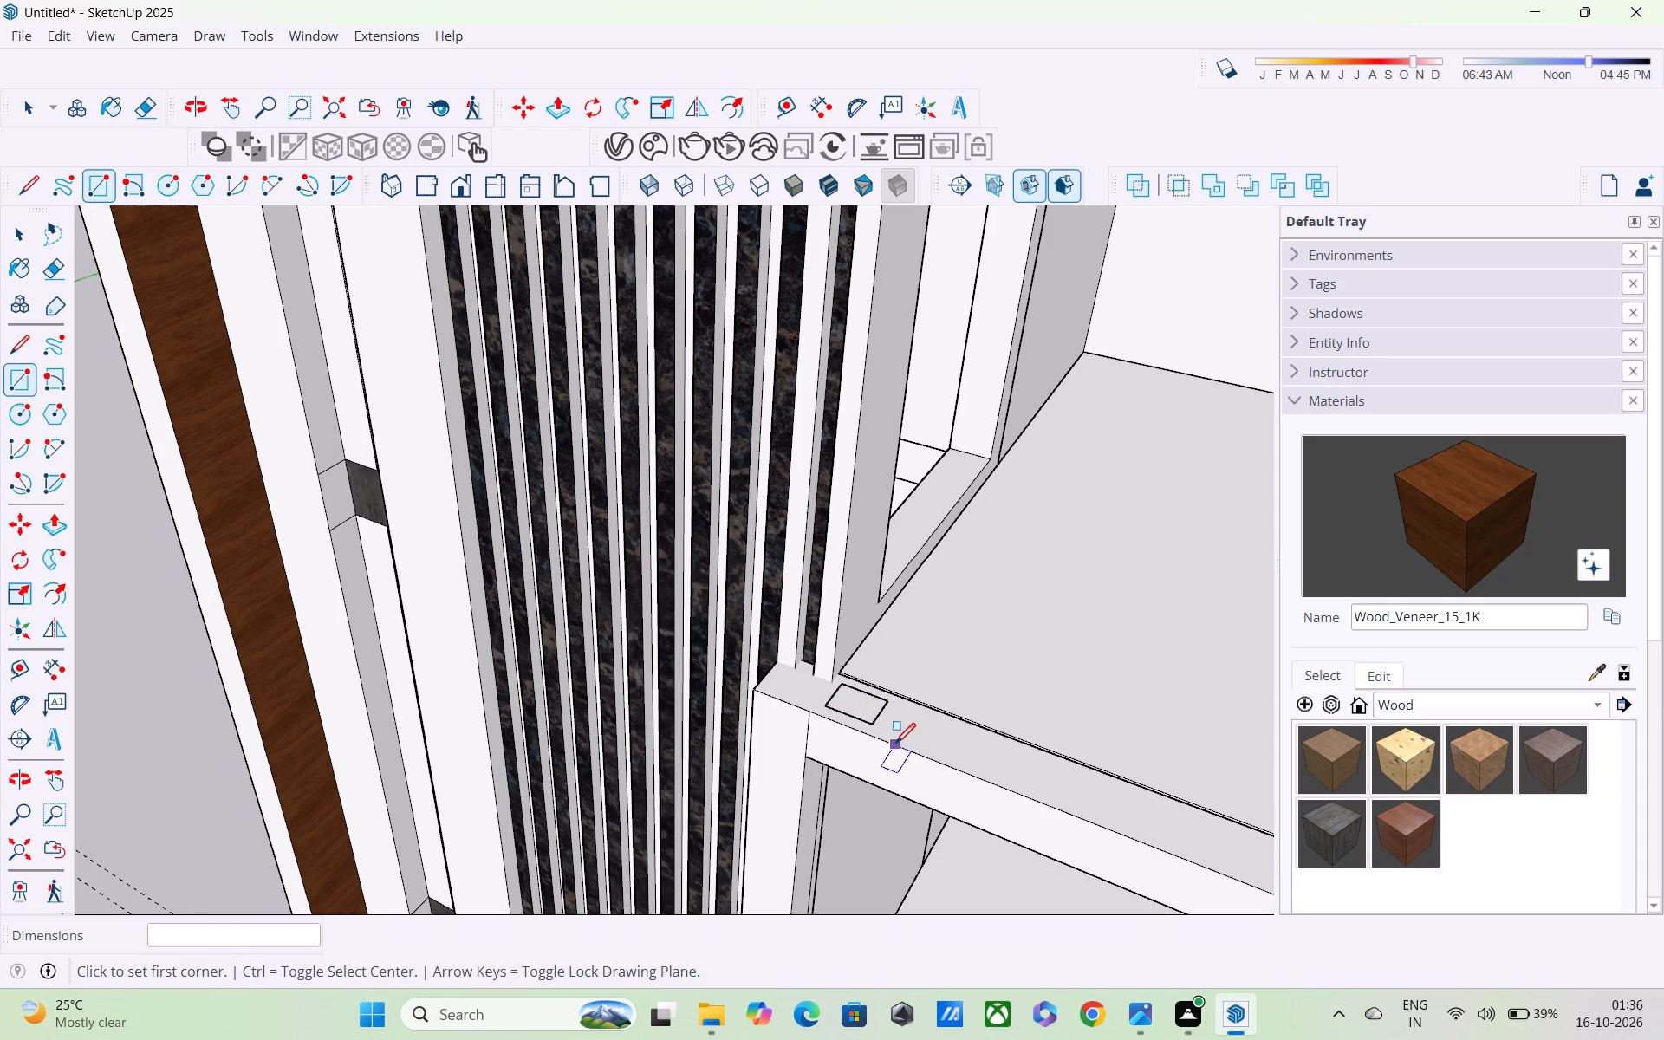
# Extrude the small rectangle upward 3' into a short post on the projecting frame's floor edge.
pyautogui.press('p')
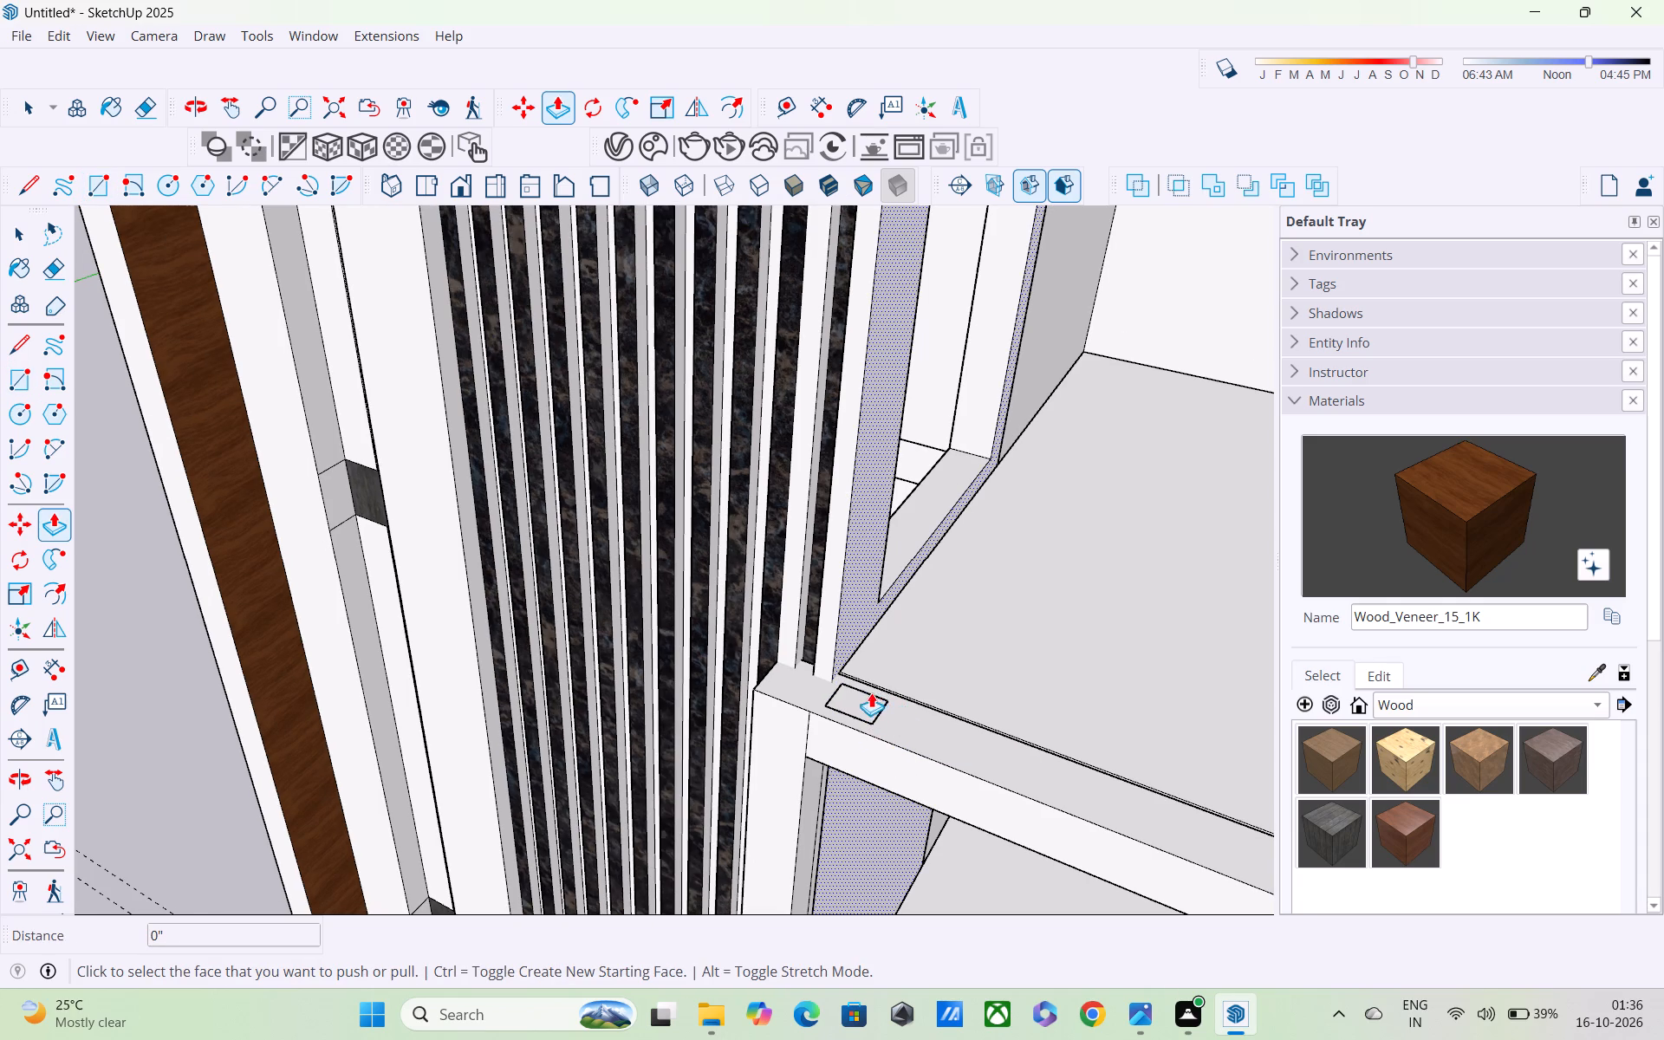
pyautogui.click(859, 696)
pyautogui.scroll(-14, 856, 653)
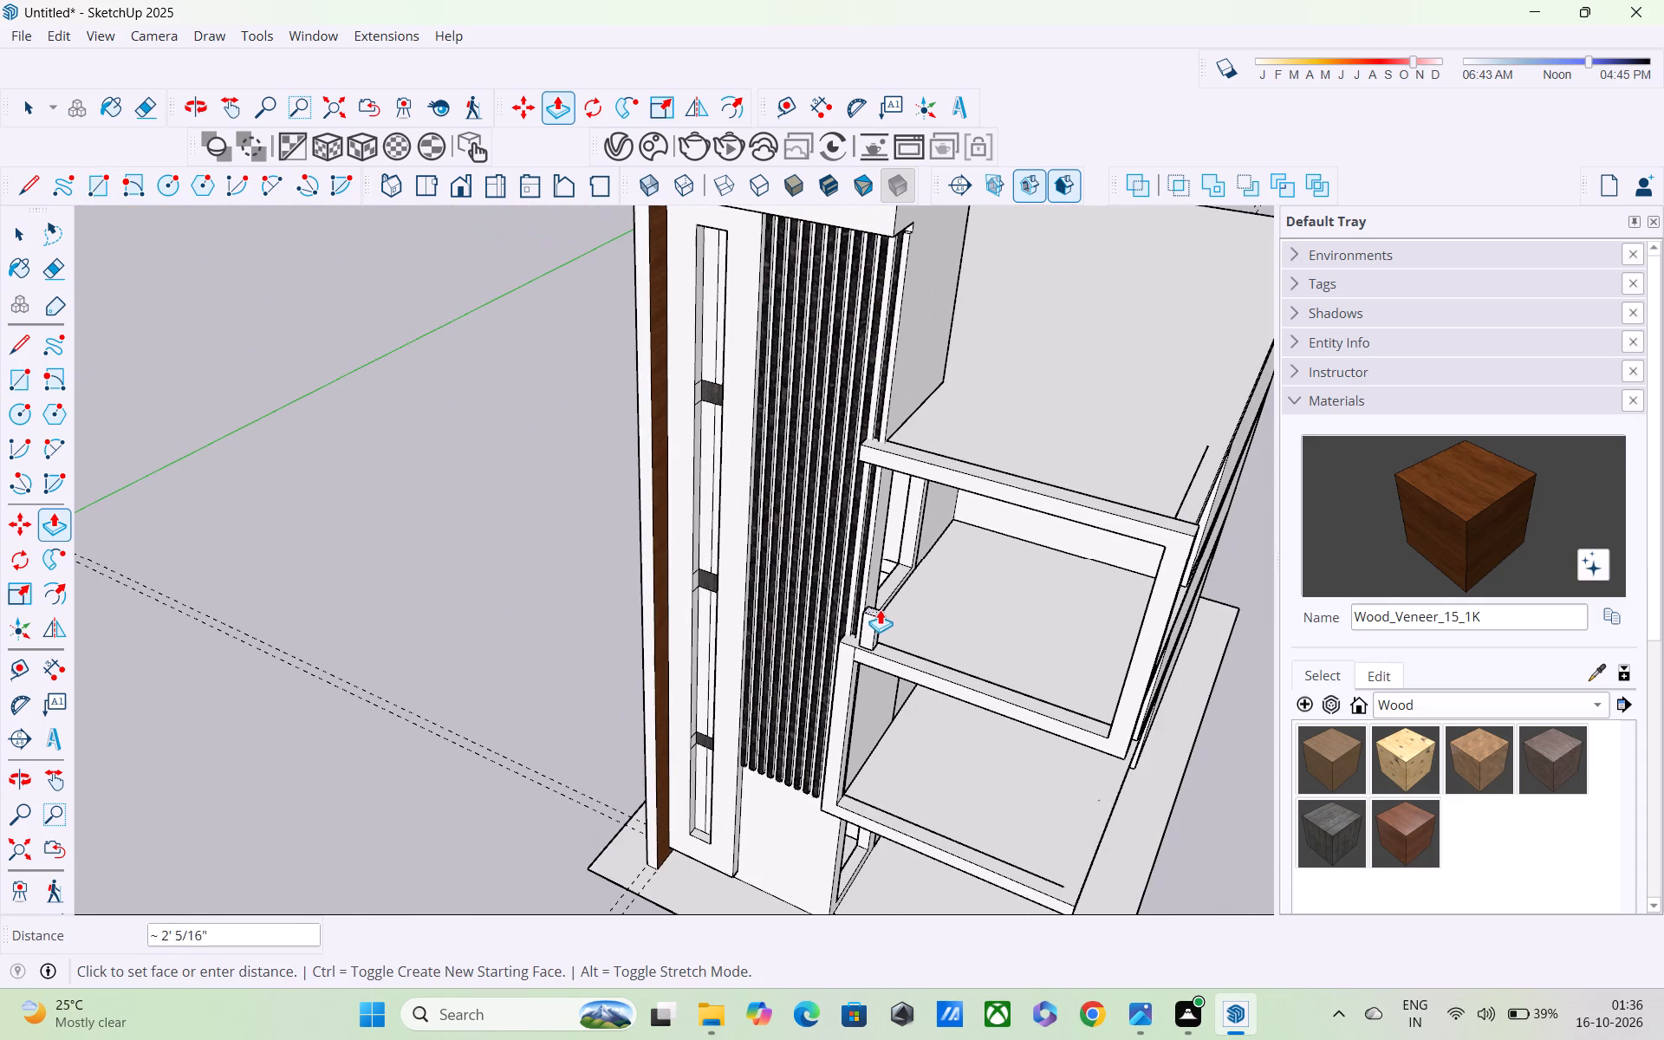
pyautogui.keyDown('shift'); pyautogui.moveTo(881, 606); pyautogui.dragTo(882, 512, button='middle'); pyautogui.keyUp('shift')
pyautogui.scroll(-2, 887, 490)
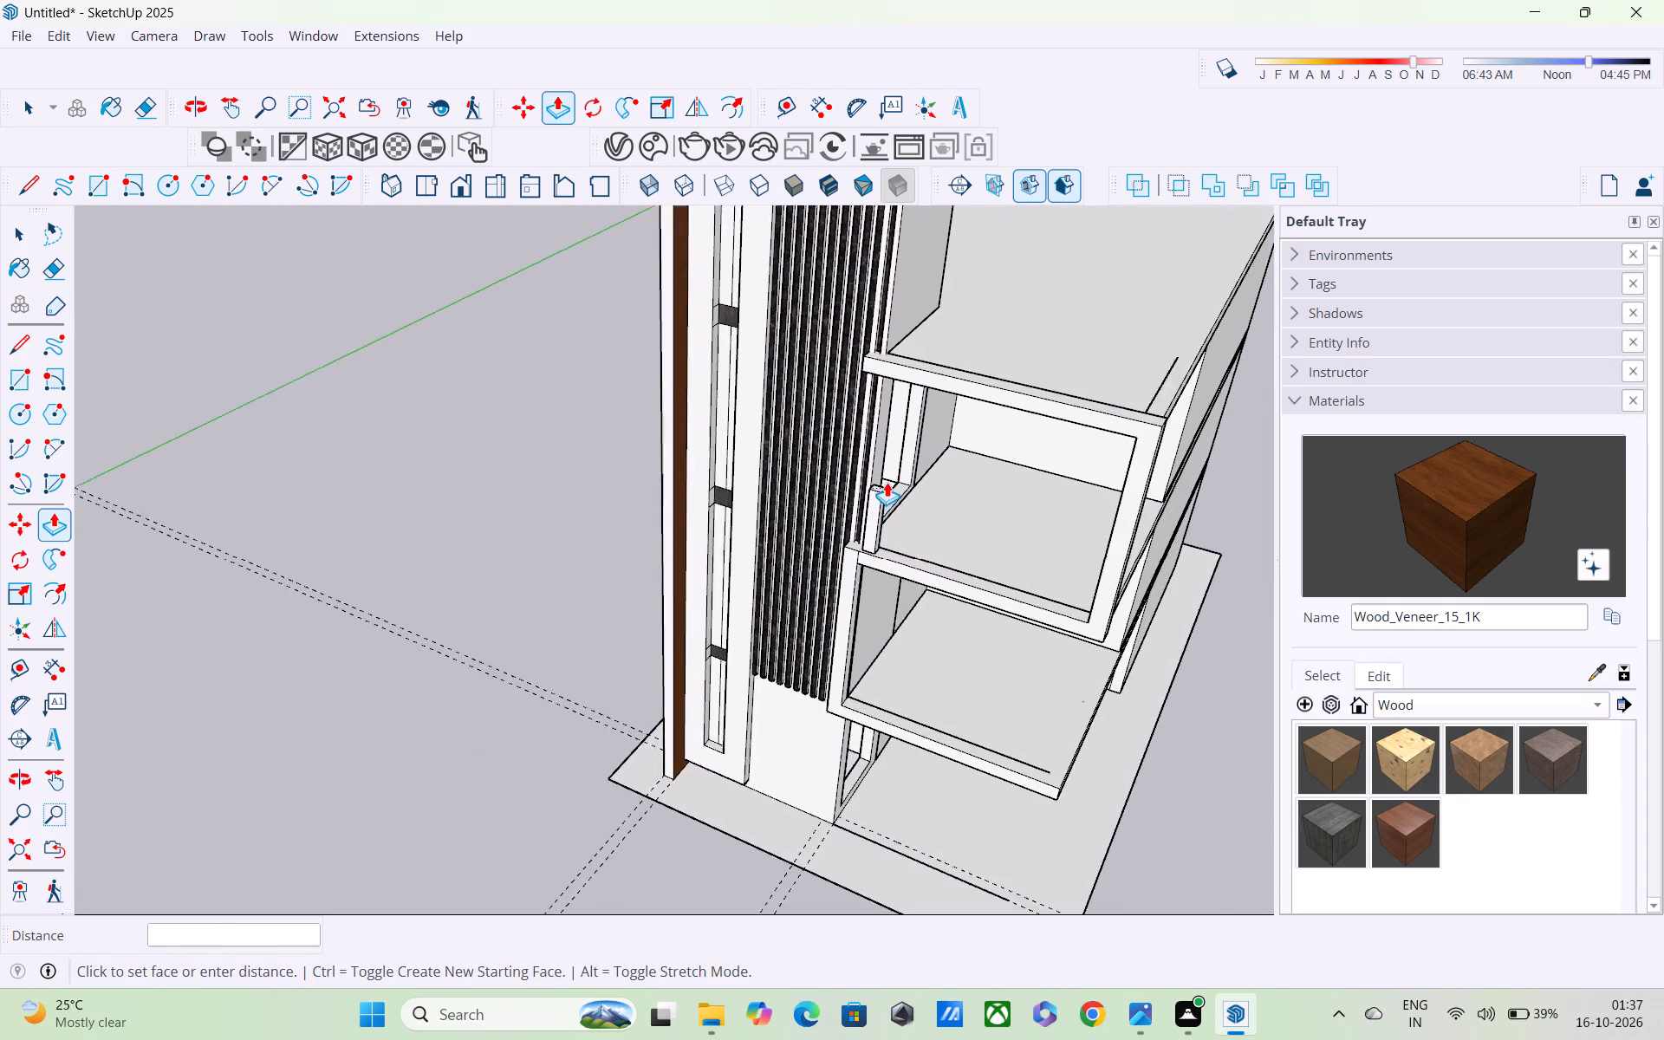
pyautogui.scroll(-2, 887, 482)
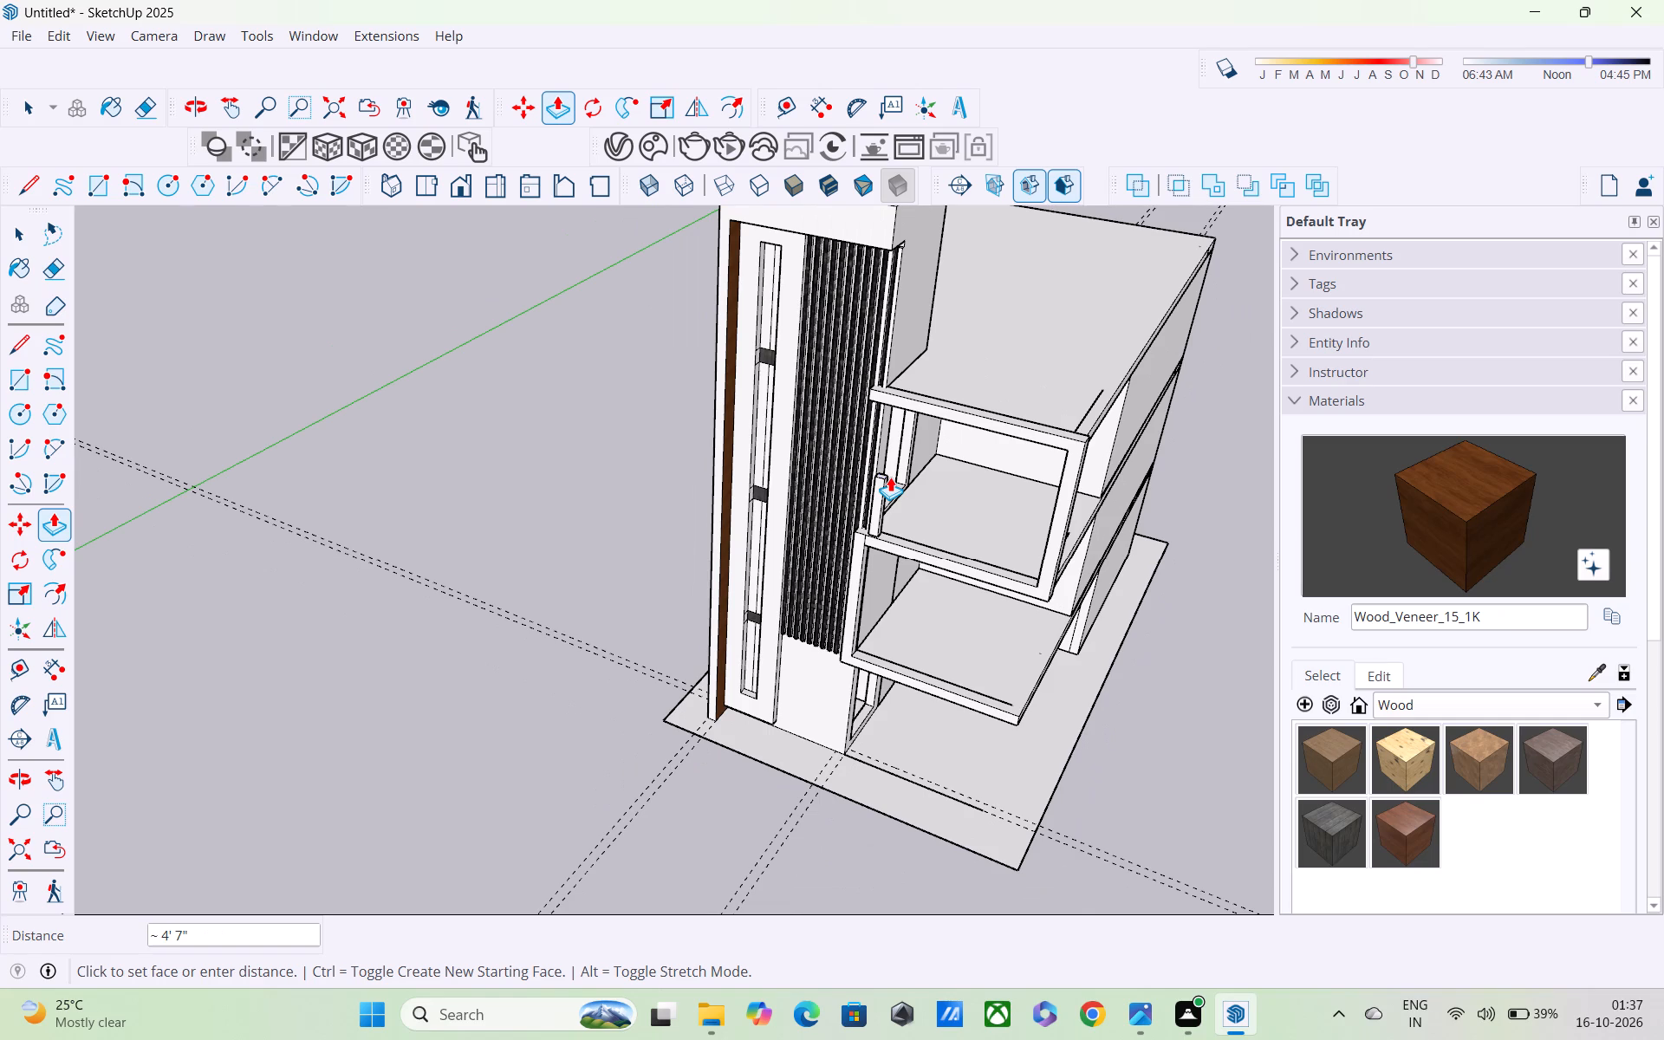
pyautogui.write("3'")
pyautogui.press('Return')
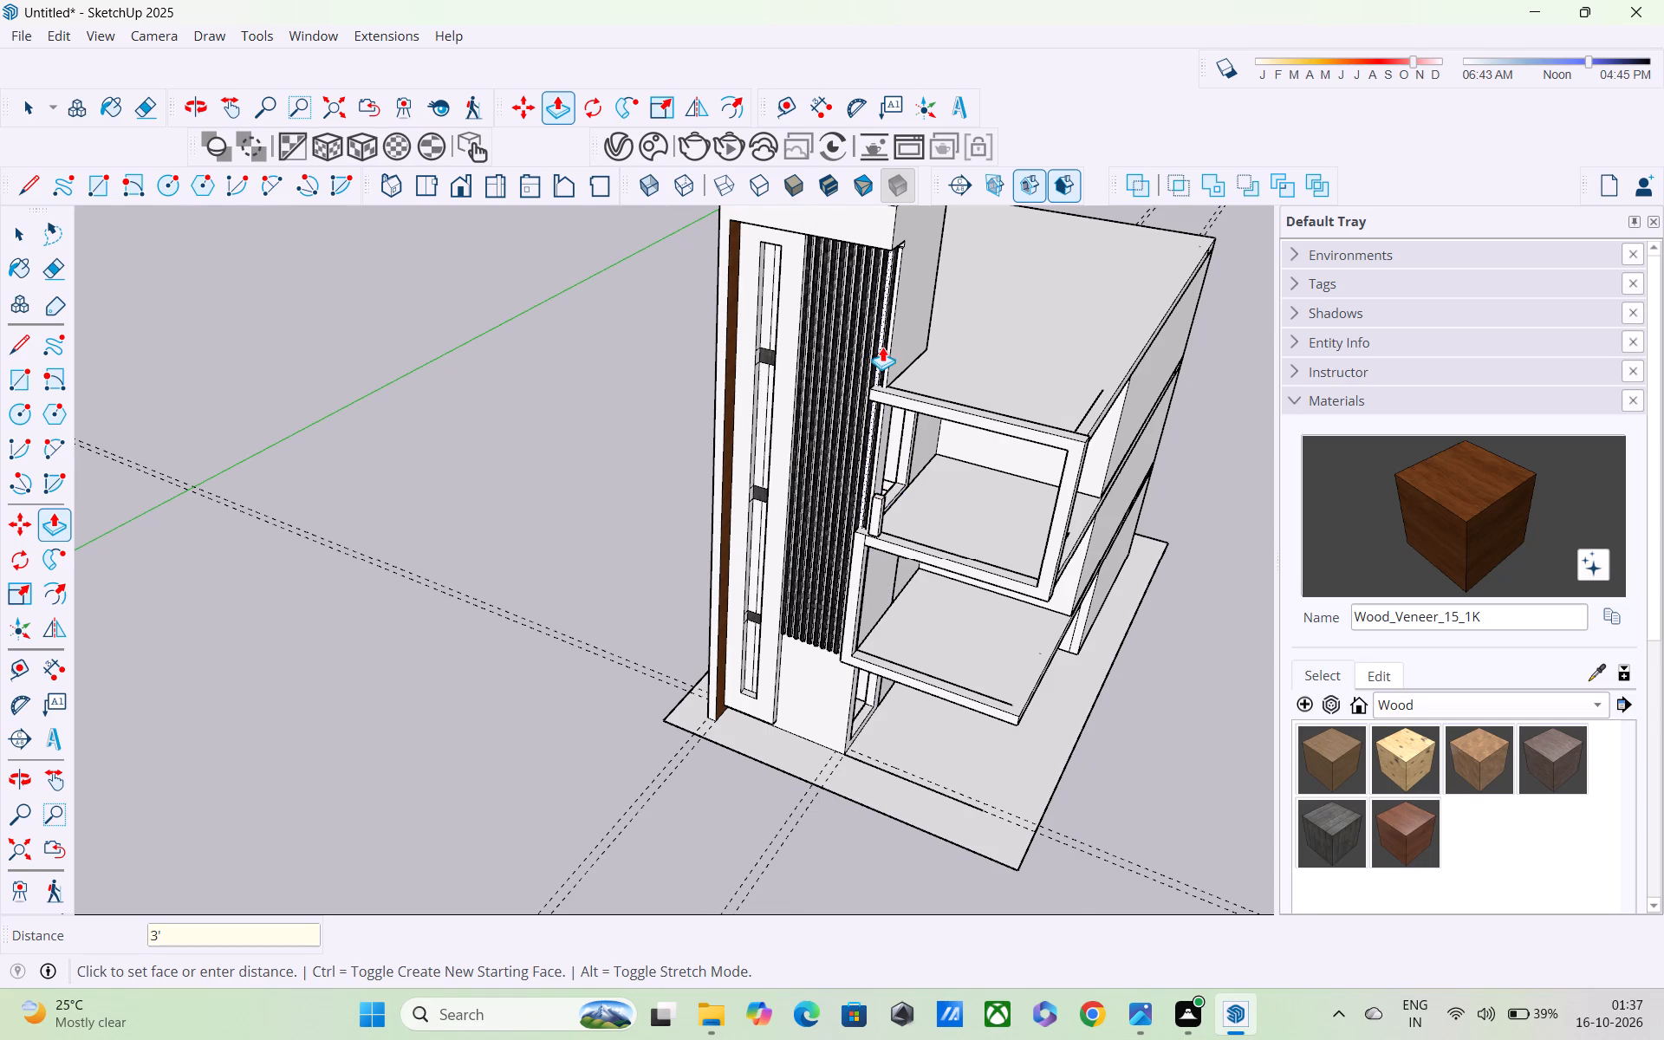
pyautogui.scroll(-1, 882, 348)
# Copy the short post about 11' 1" along the floor edge to the outer end of the upper projecting frame.
pyautogui.press('space')
pyautogui.tripleClick(881, 500)
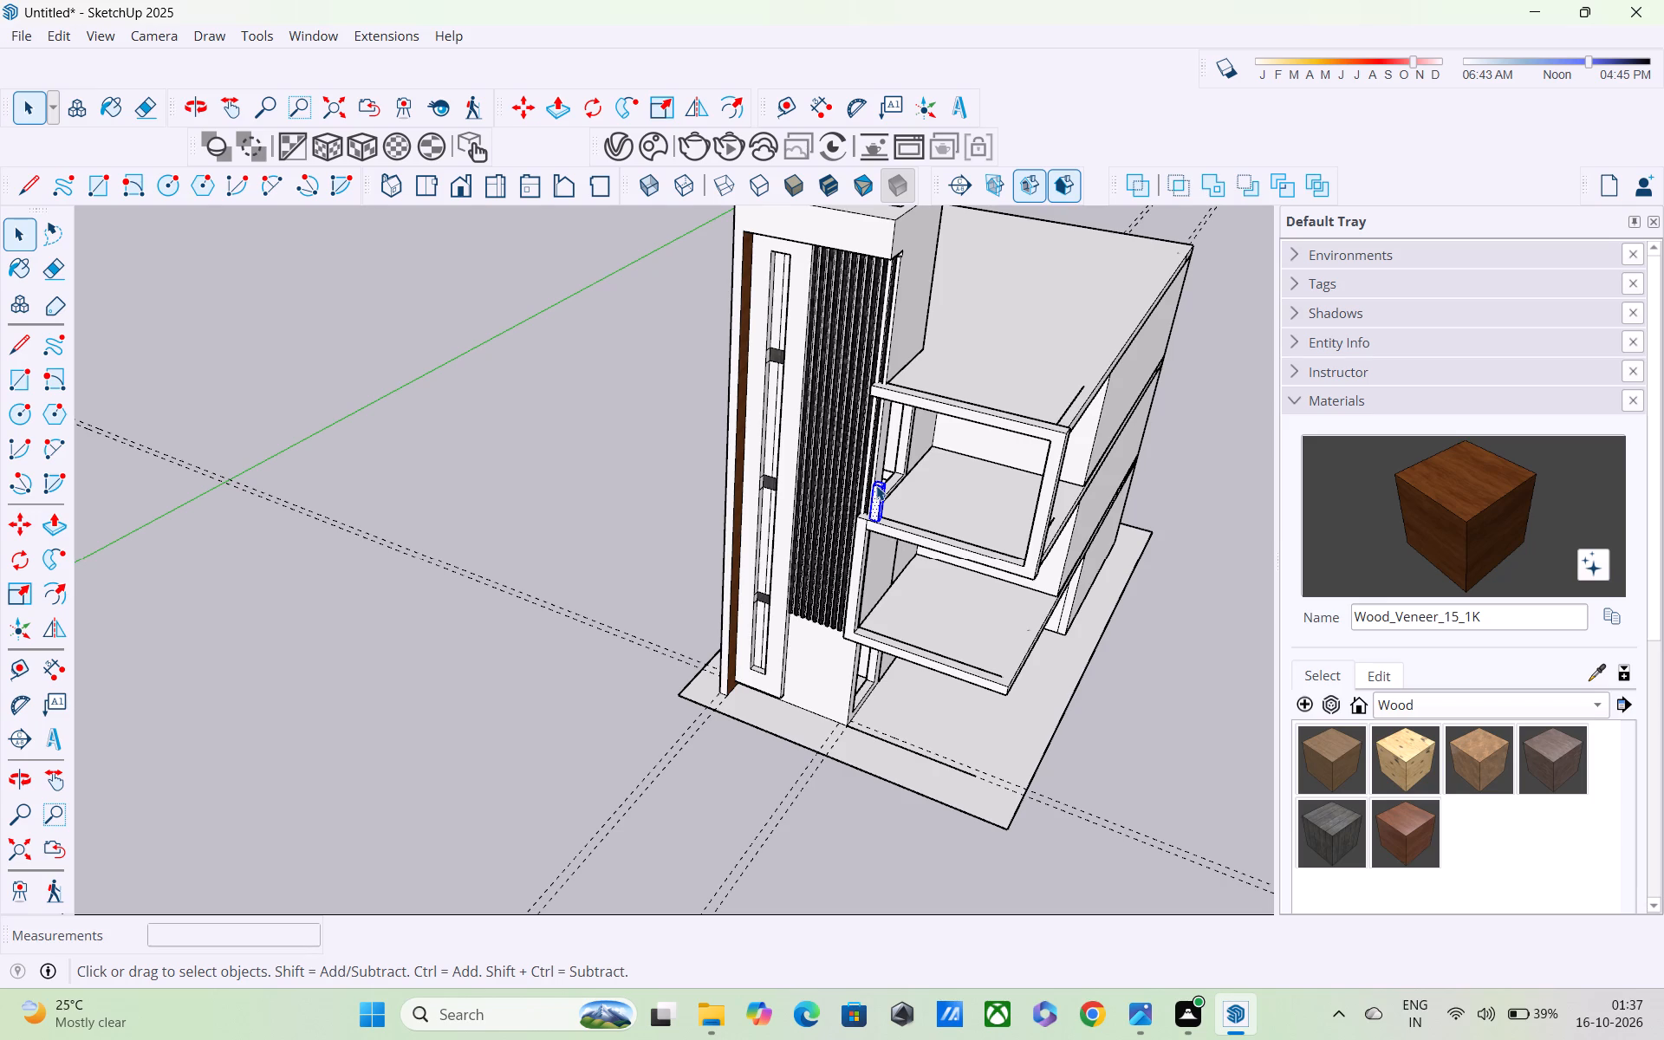
pyautogui.press('m')
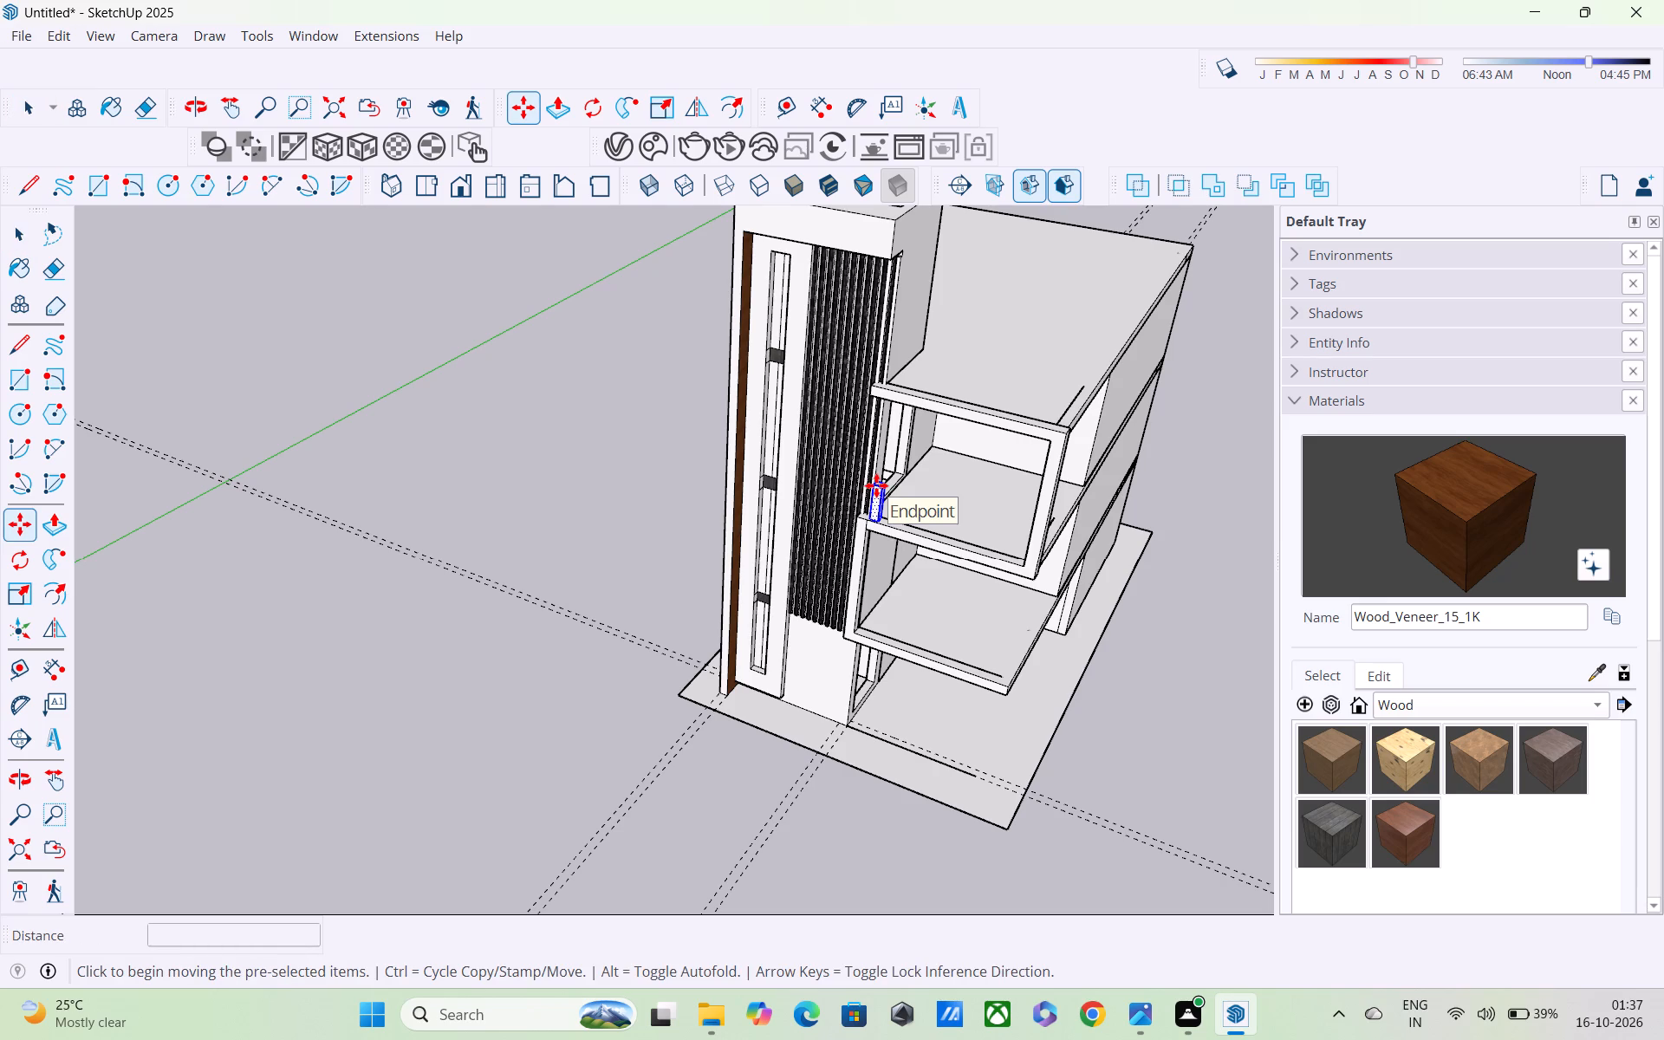
pyautogui.scroll(4, 869, 485)
pyautogui.scroll(-1, 870, 489)
pyautogui.scroll(5, 960, 593)
pyautogui.scroll(3, 858, 504)
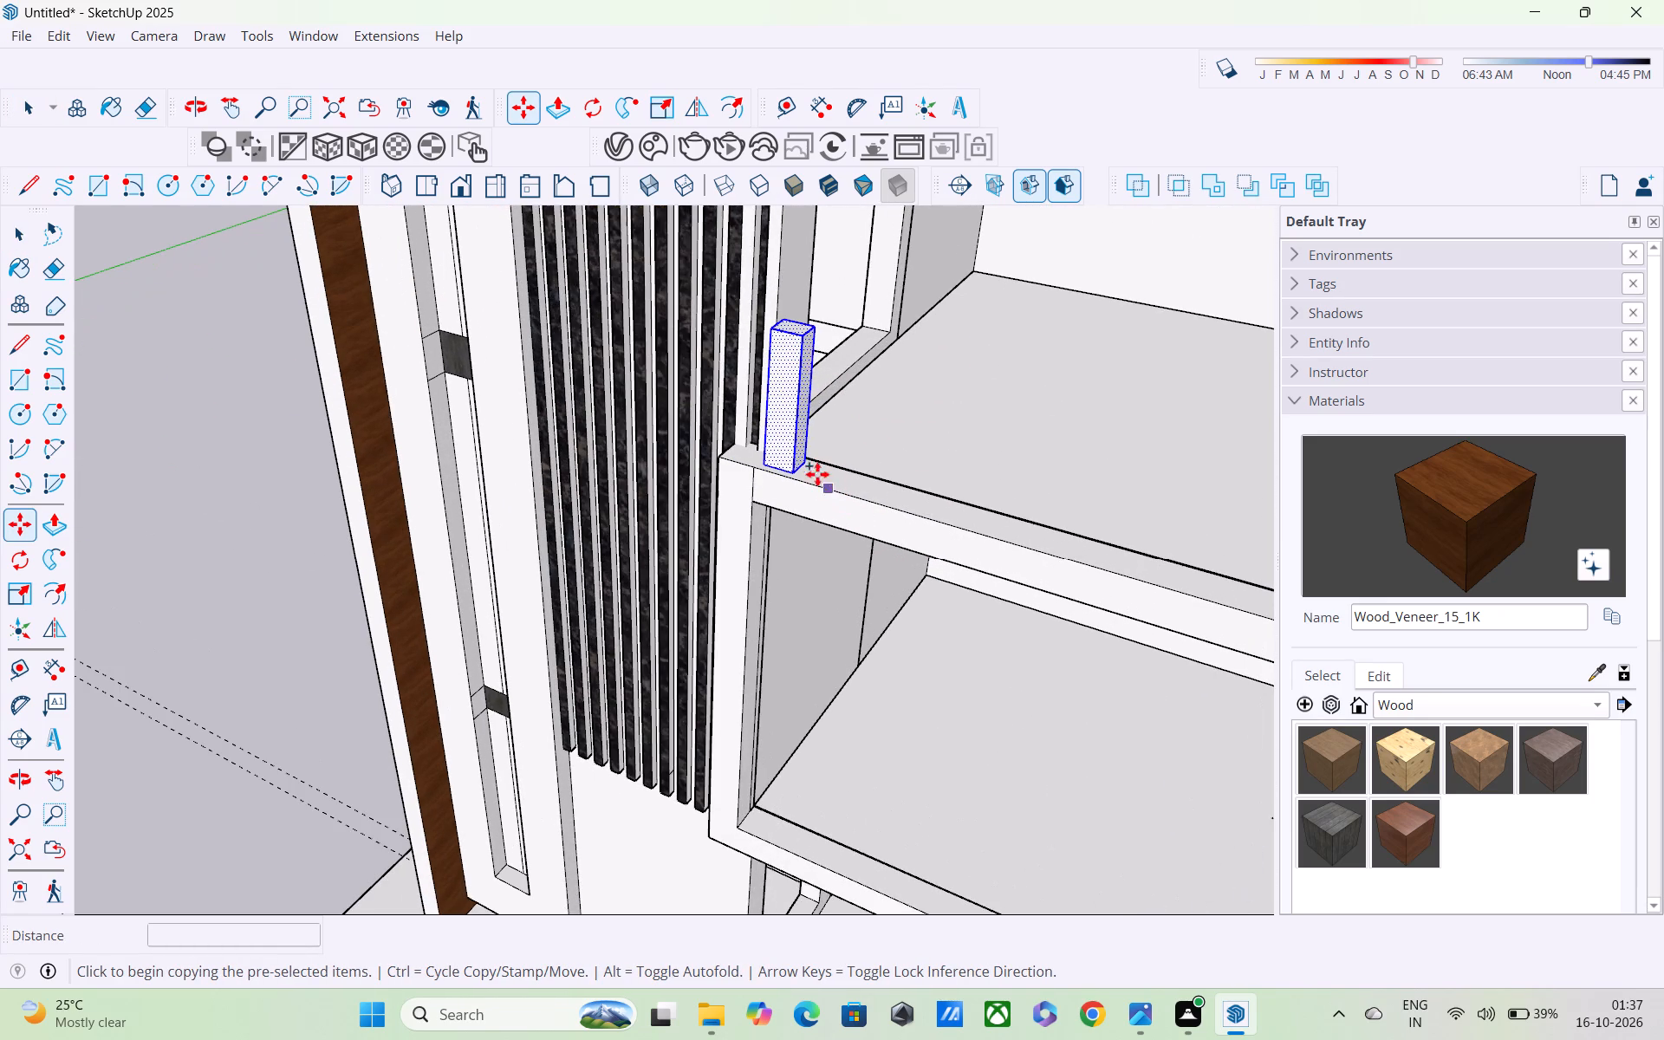
pyautogui.click(788, 471)
pyautogui.scroll(-3, 999, 568)
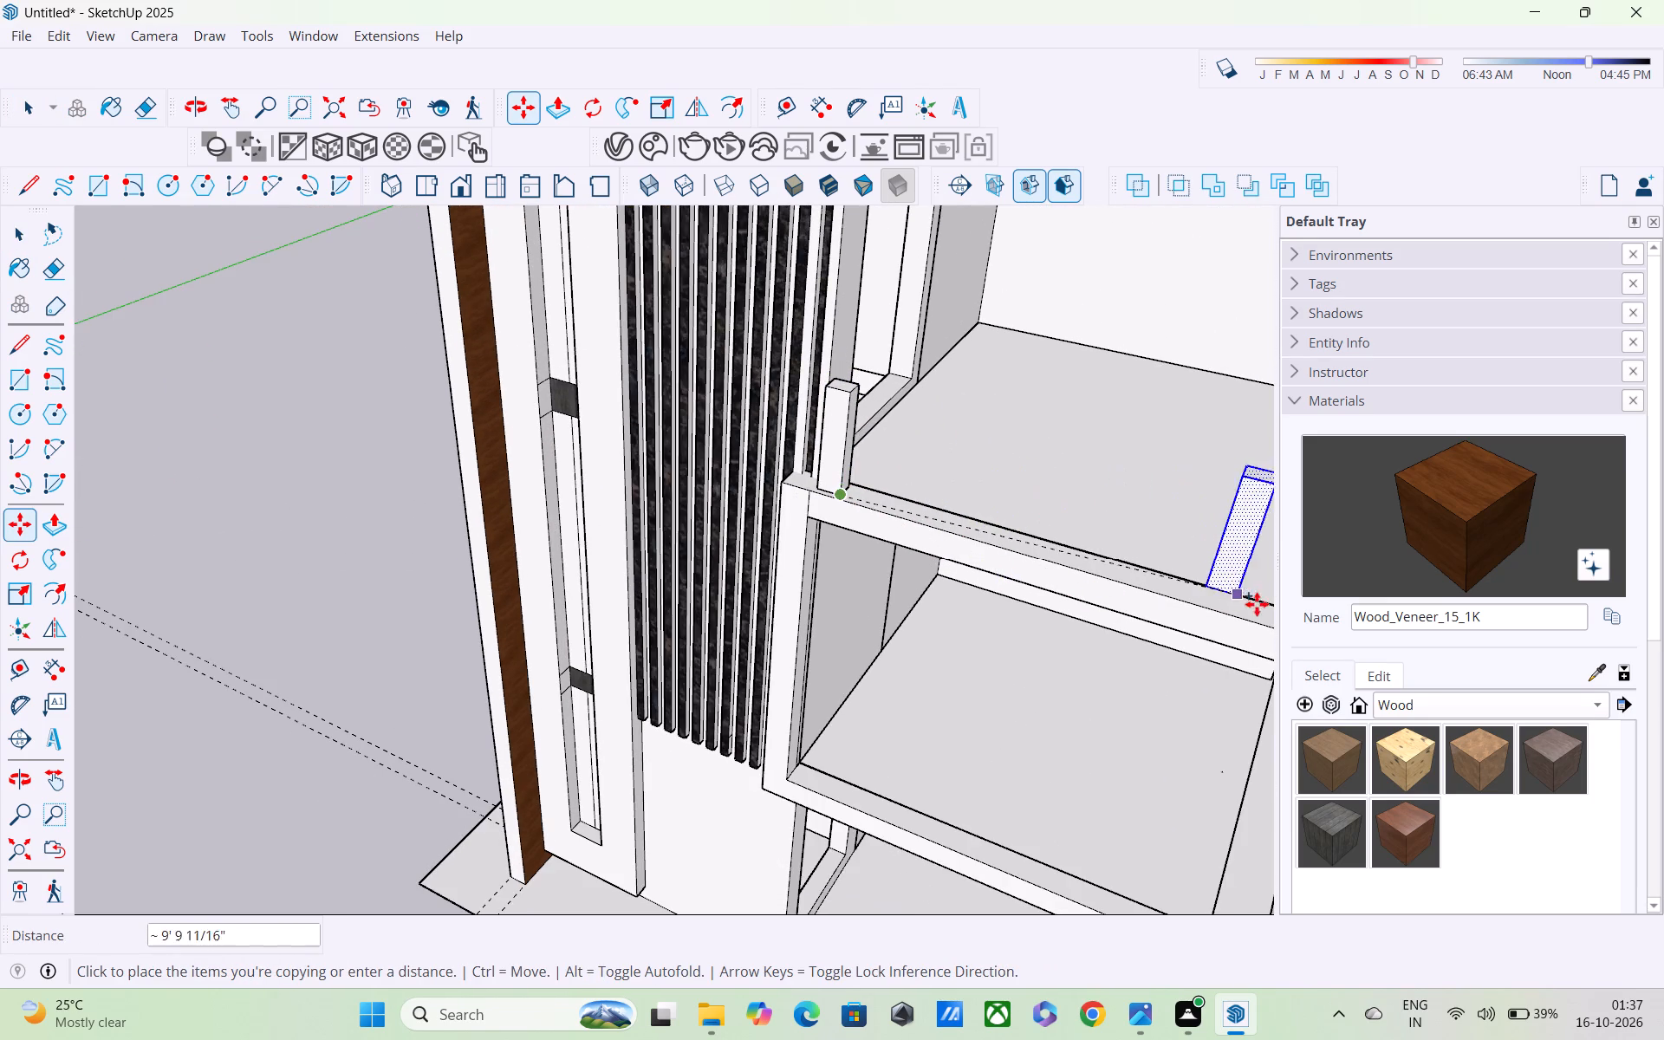
pyautogui.keyDown('shift'); pyautogui.scroll(-1, 1258, 606); pyautogui.keyUp('shift')
pyautogui.keyDown('shift'); pyautogui.moveTo(1258, 606); pyautogui.dragTo(966, 562, button='middle'); pyautogui.keyUp('shift')
pyautogui.scroll(1, 978, 569)
pyautogui.moveTo(979, 571); pyautogui.dragTo(1218, 484, button='middle')
pyautogui.scroll(2, 1132, 421)
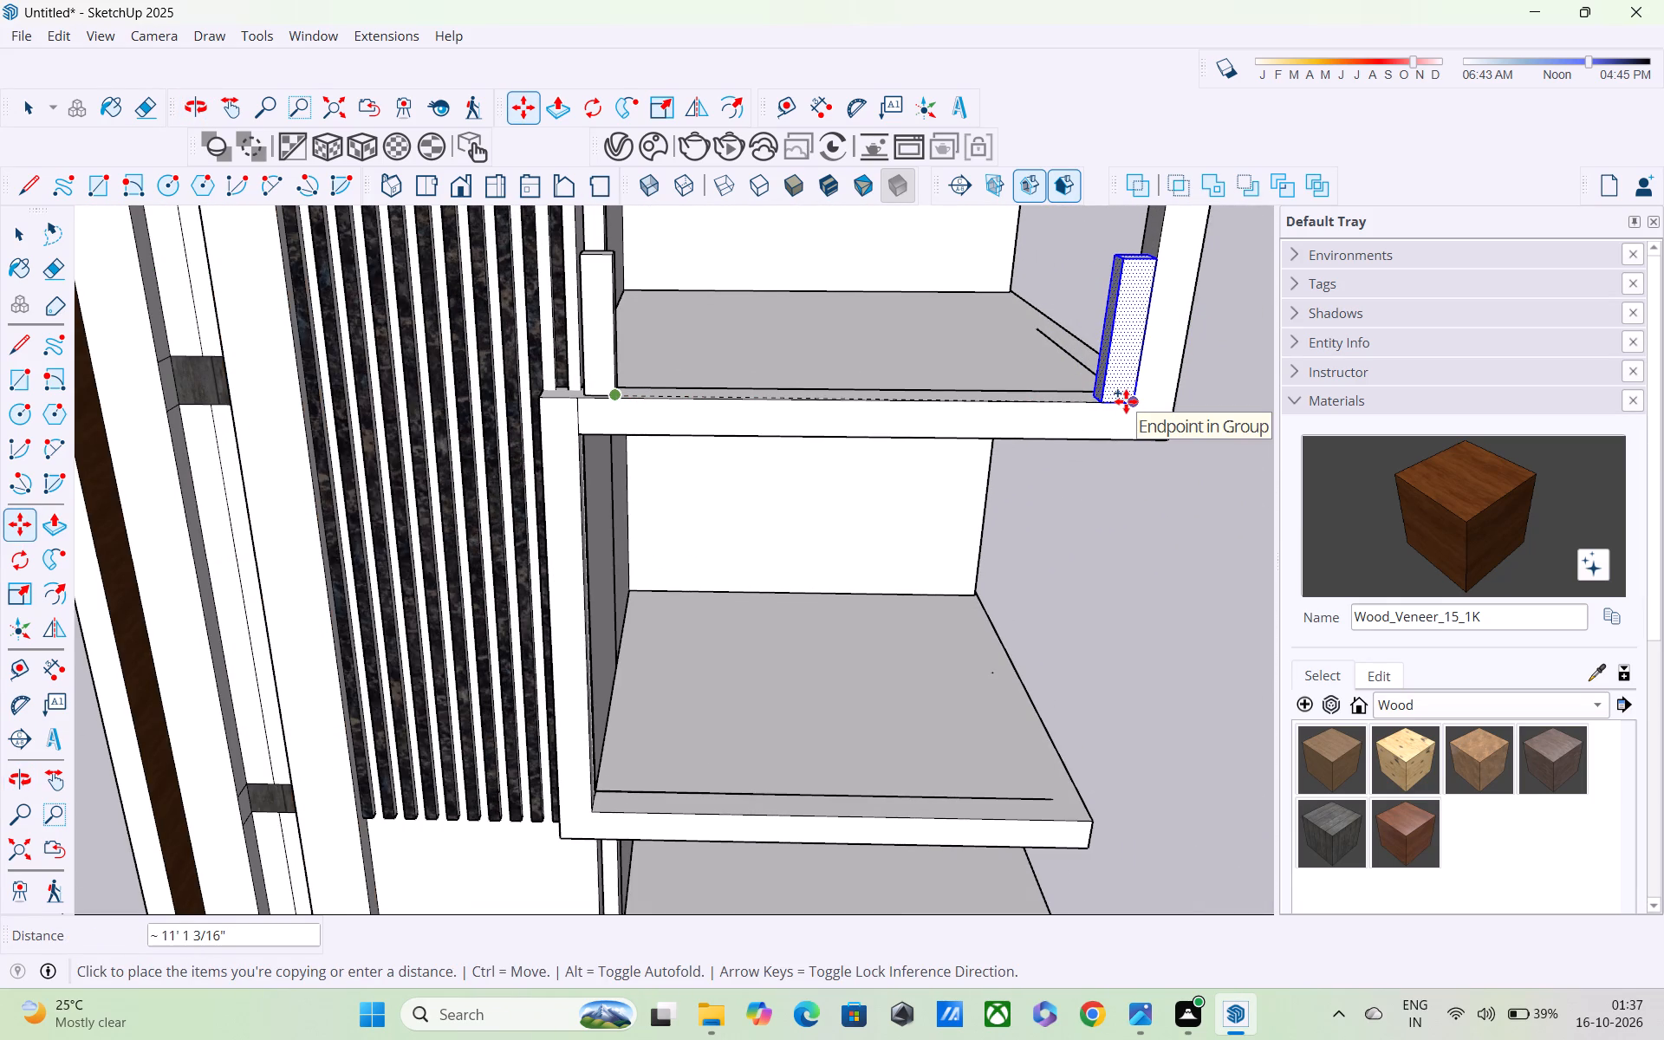
pyautogui.click(1126, 401)
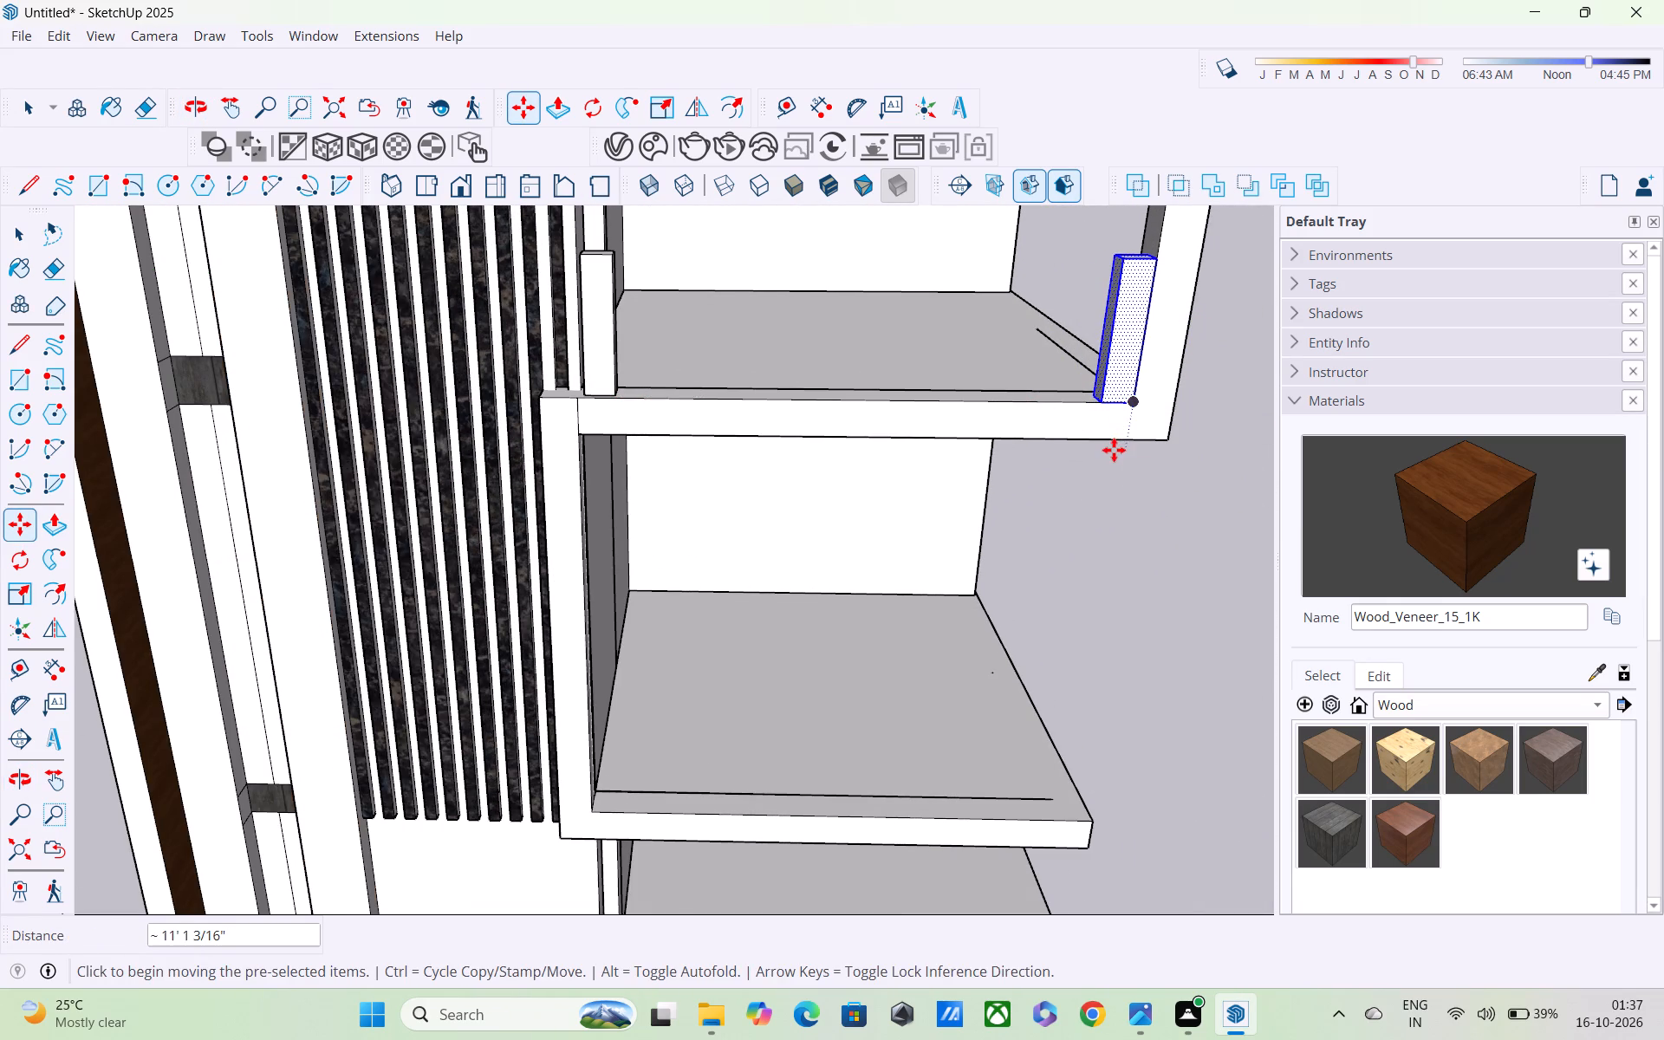
pyautogui.scroll(-1, 1114, 450)
pyautogui.press('space')
# Widen the copied post at the frame's outer end by pulling its inner side face about 9 1/2" towards the tower.
pyautogui.moveTo(1089, 404); pyautogui.dragTo(1120, 542, button='middle')
pyautogui.scroll(3, 1128, 463)
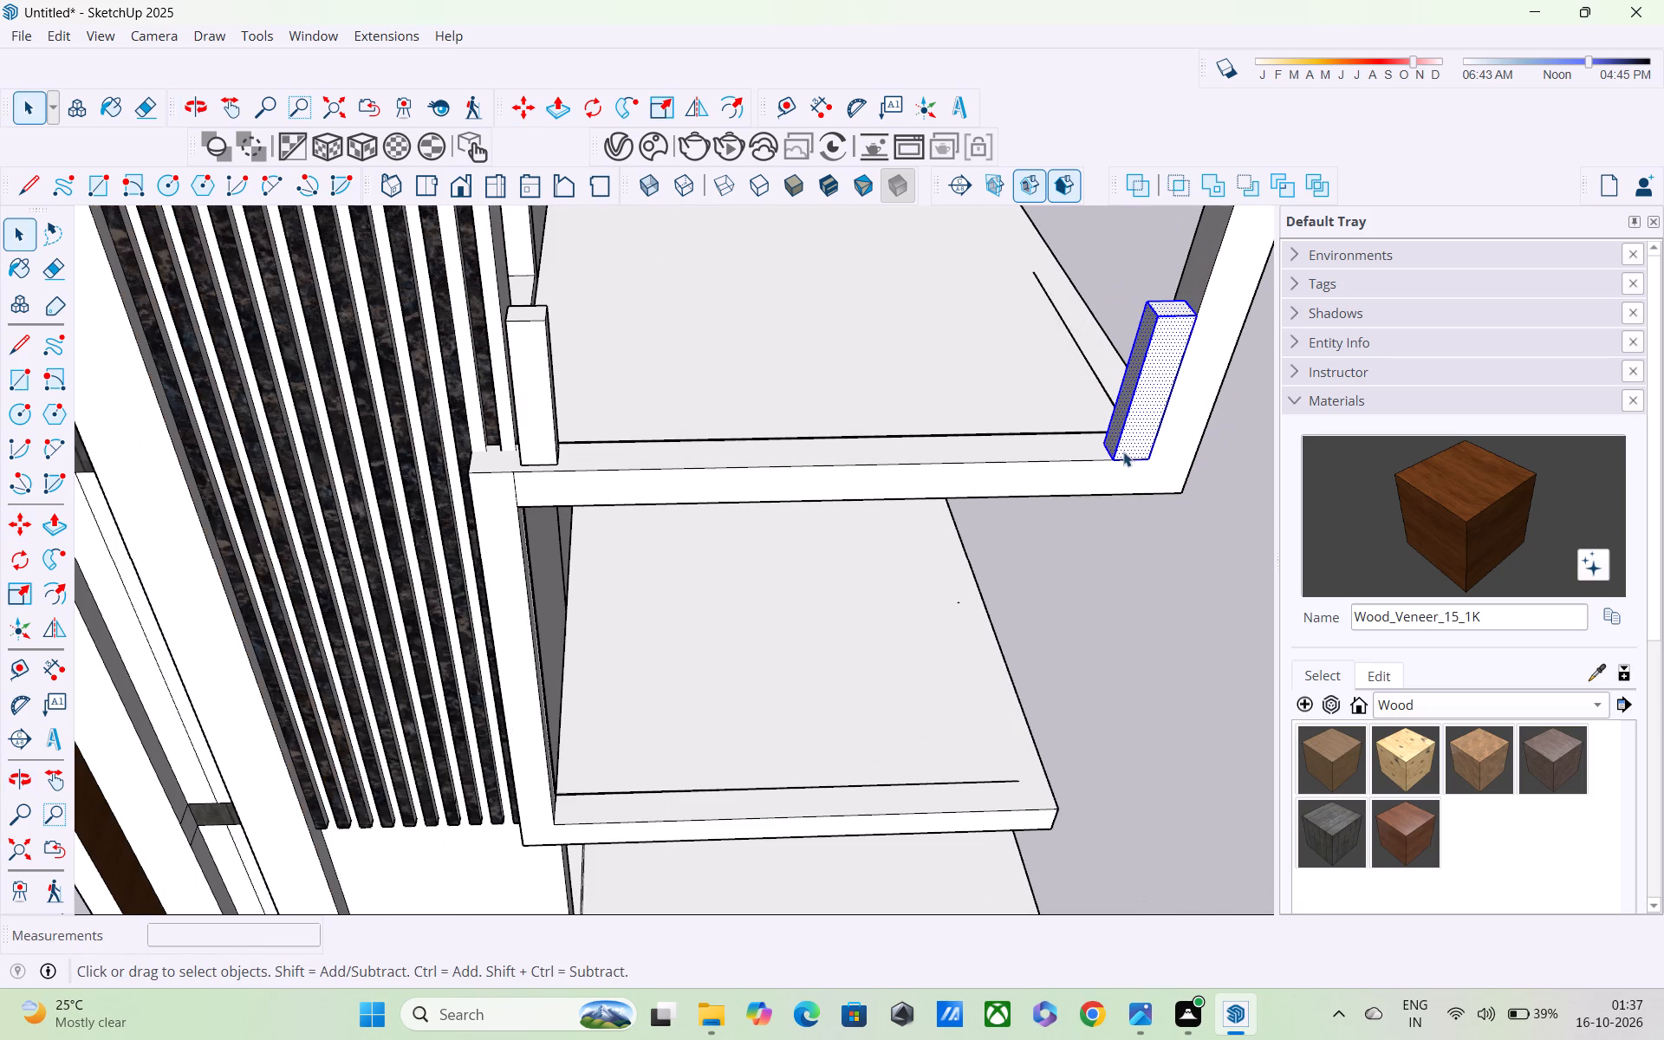
pyautogui.press('p')
pyautogui.scroll(3, 1113, 413)
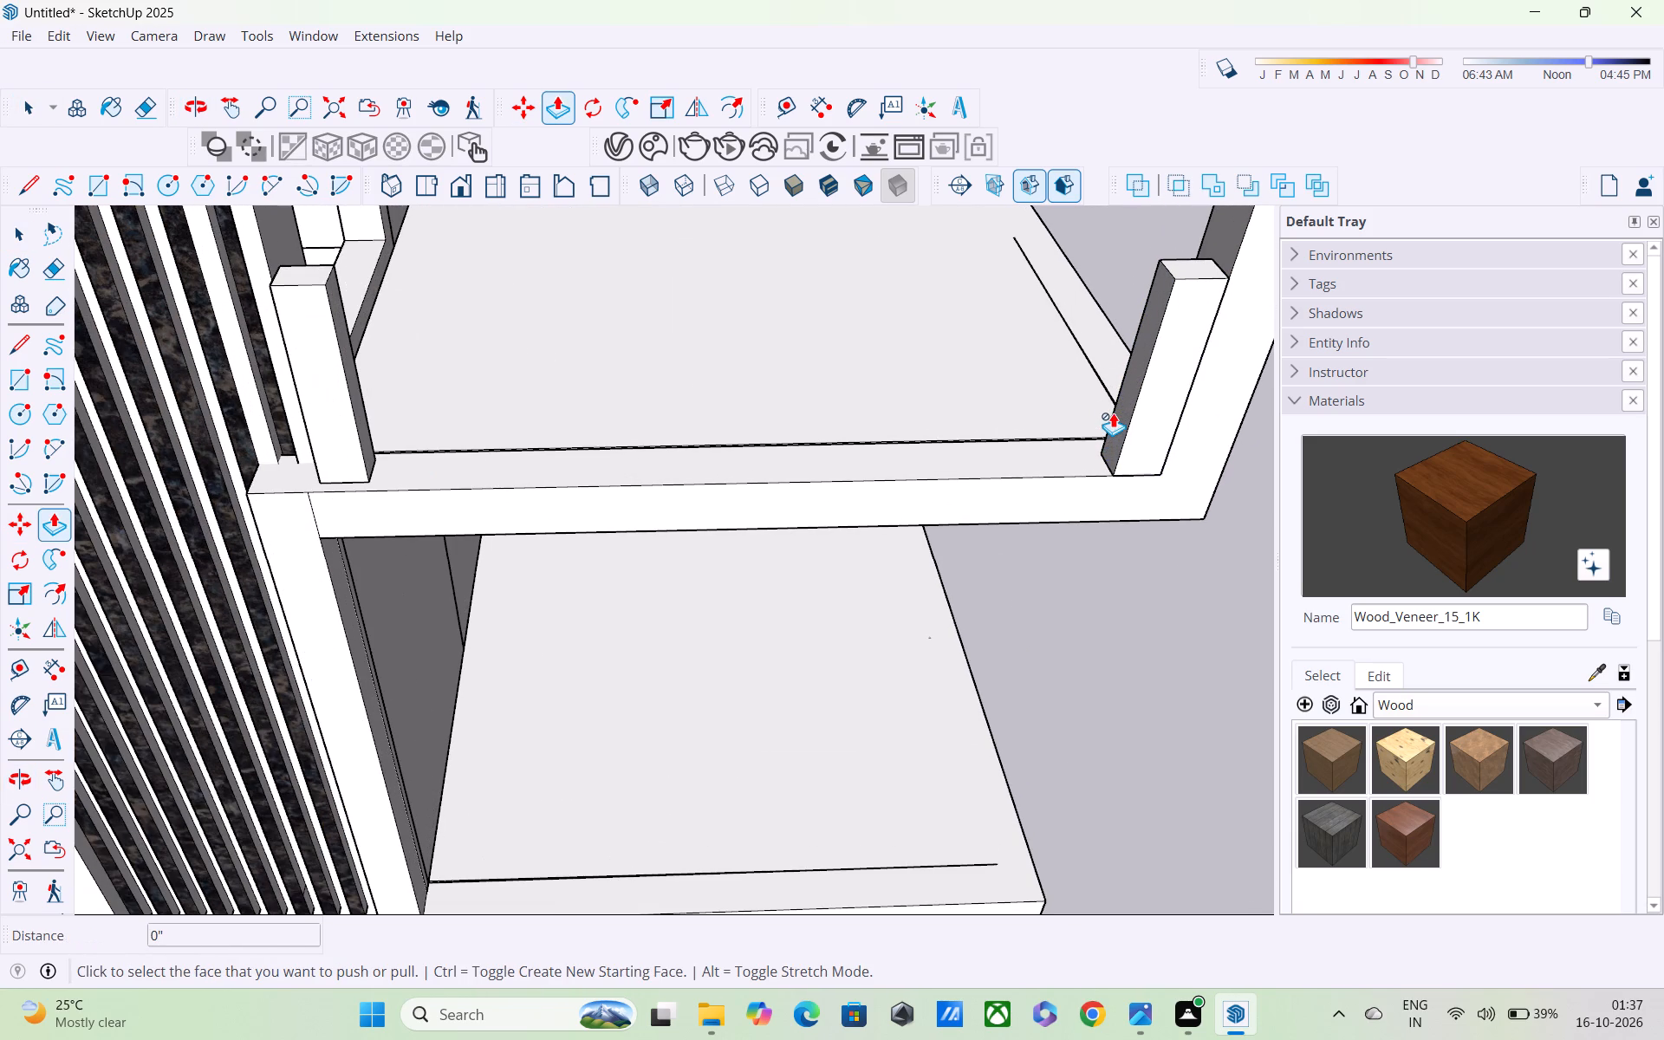
pyautogui.moveTo(1126, 418); pyautogui.dragTo(1268, 419, button='middle')
pyautogui.scroll(-1, 1141, 540)
pyautogui.keyDown('shift'); pyautogui.moveTo(1144, 549); pyautogui.dragTo(1178, 762, button='middle'); pyautogui.keyUp('shift')
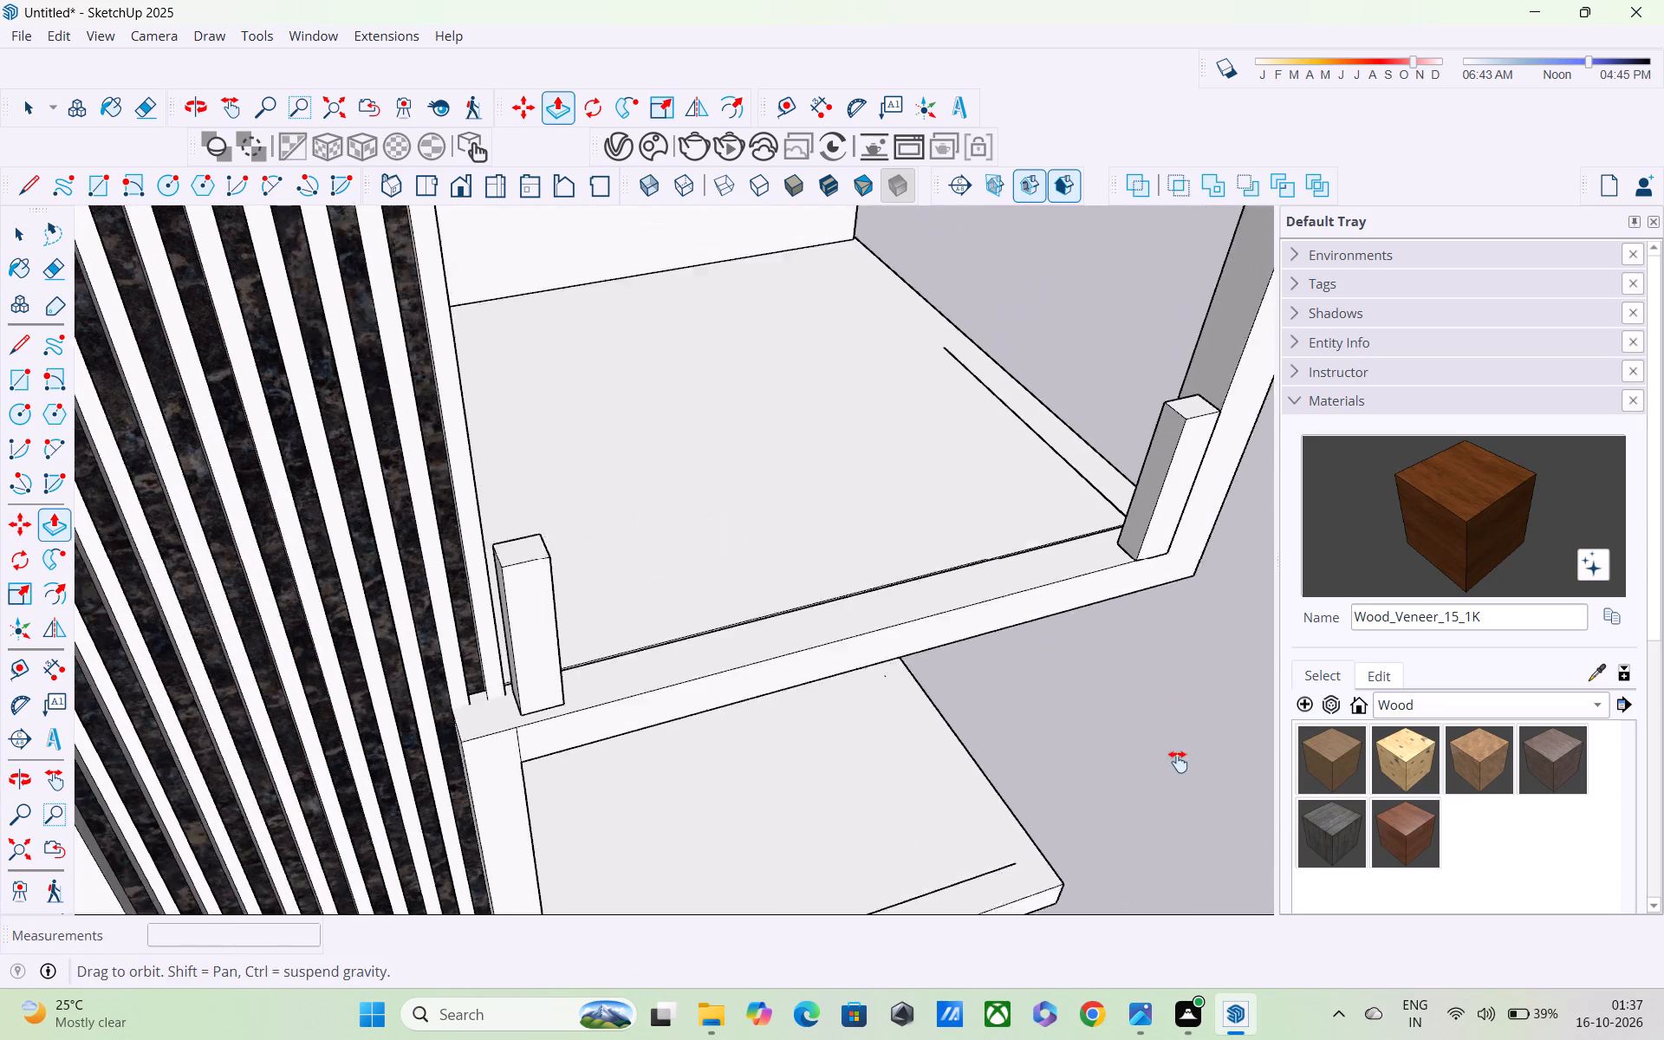
pyautogui.keyDown('shift'); pyautogui.moveTo(1178, 762); pyautogui.dragTo(1182, 773, button='middle'); pyautogui.keyUp('shift')
pyautogui.scroll(3, 1156, 657)
pyautogui.click(1155, 532)
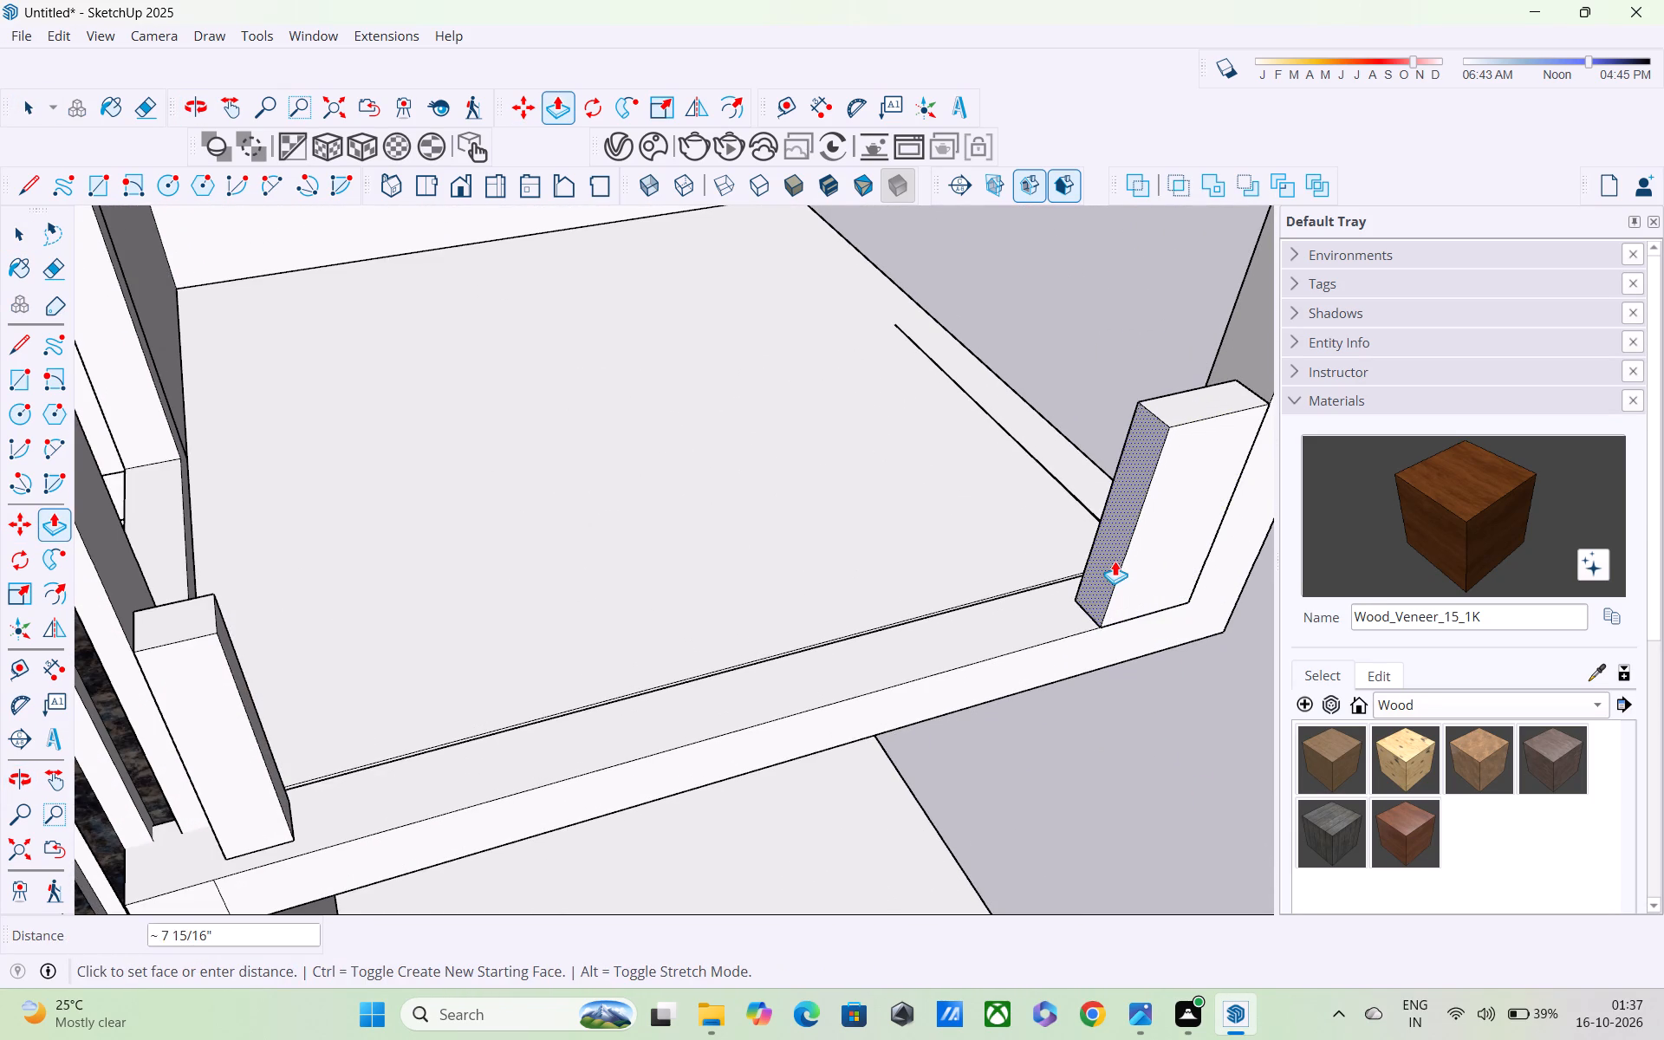
pyautogui.scroll(-1, 1114, 562)
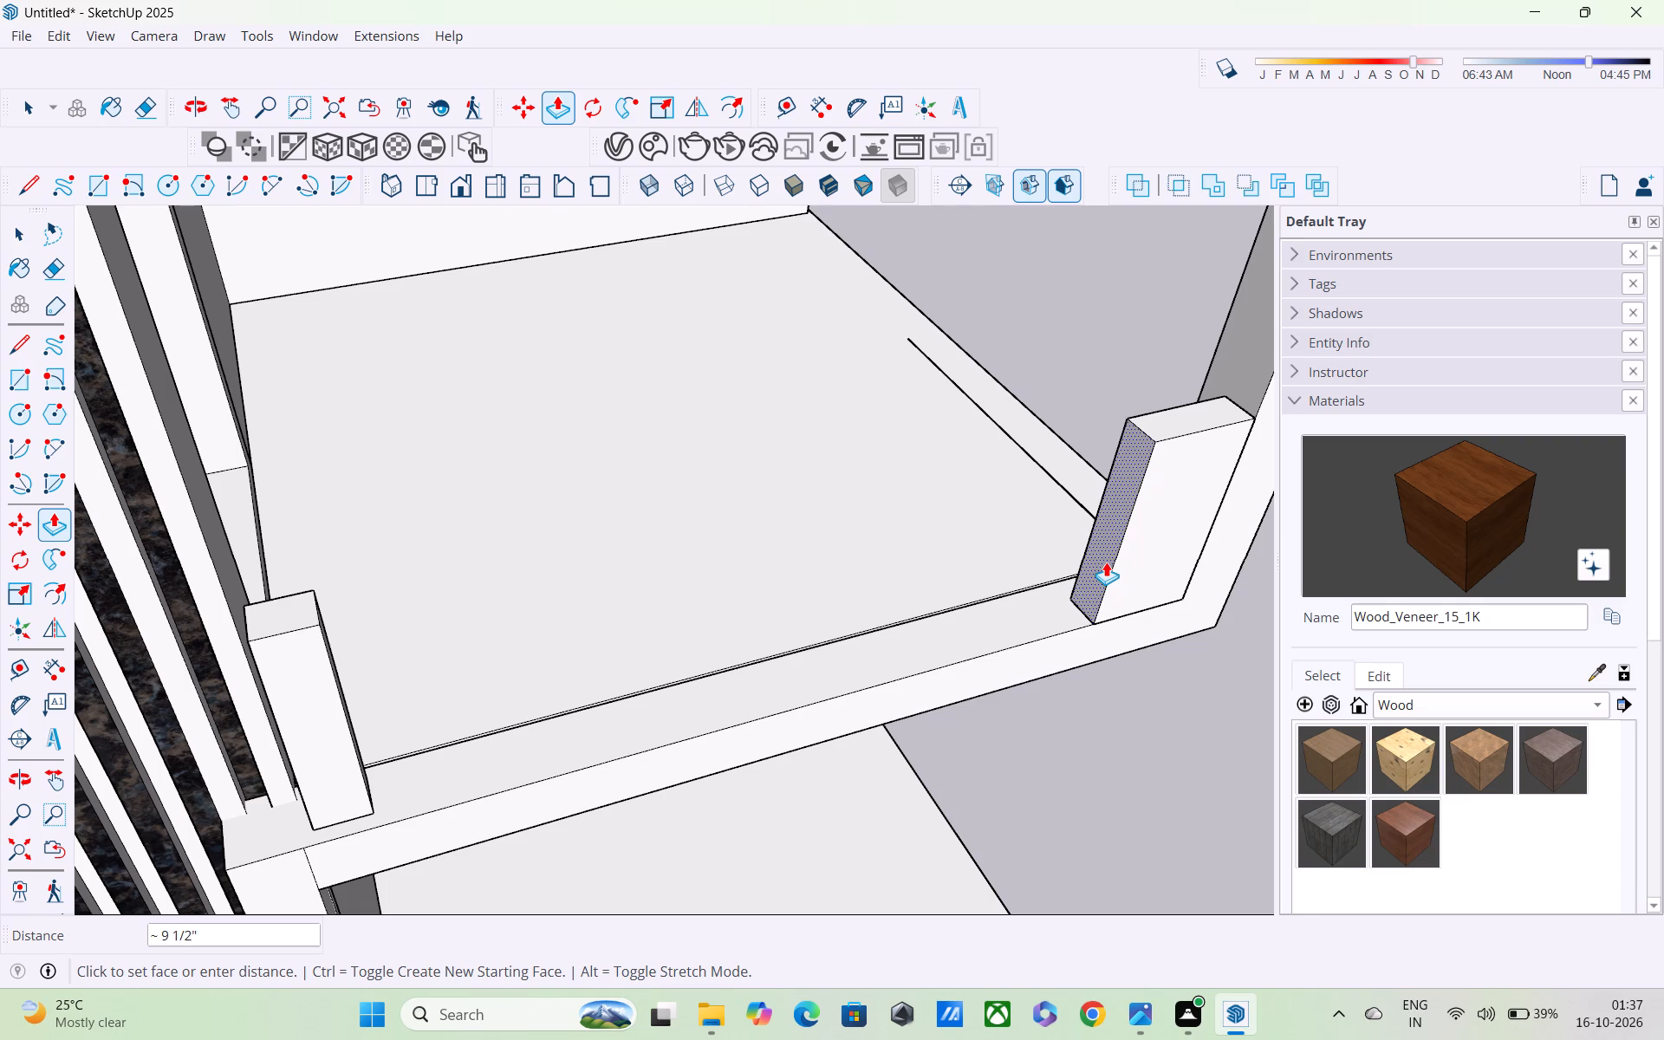
pyautogui.click(1106, 562)
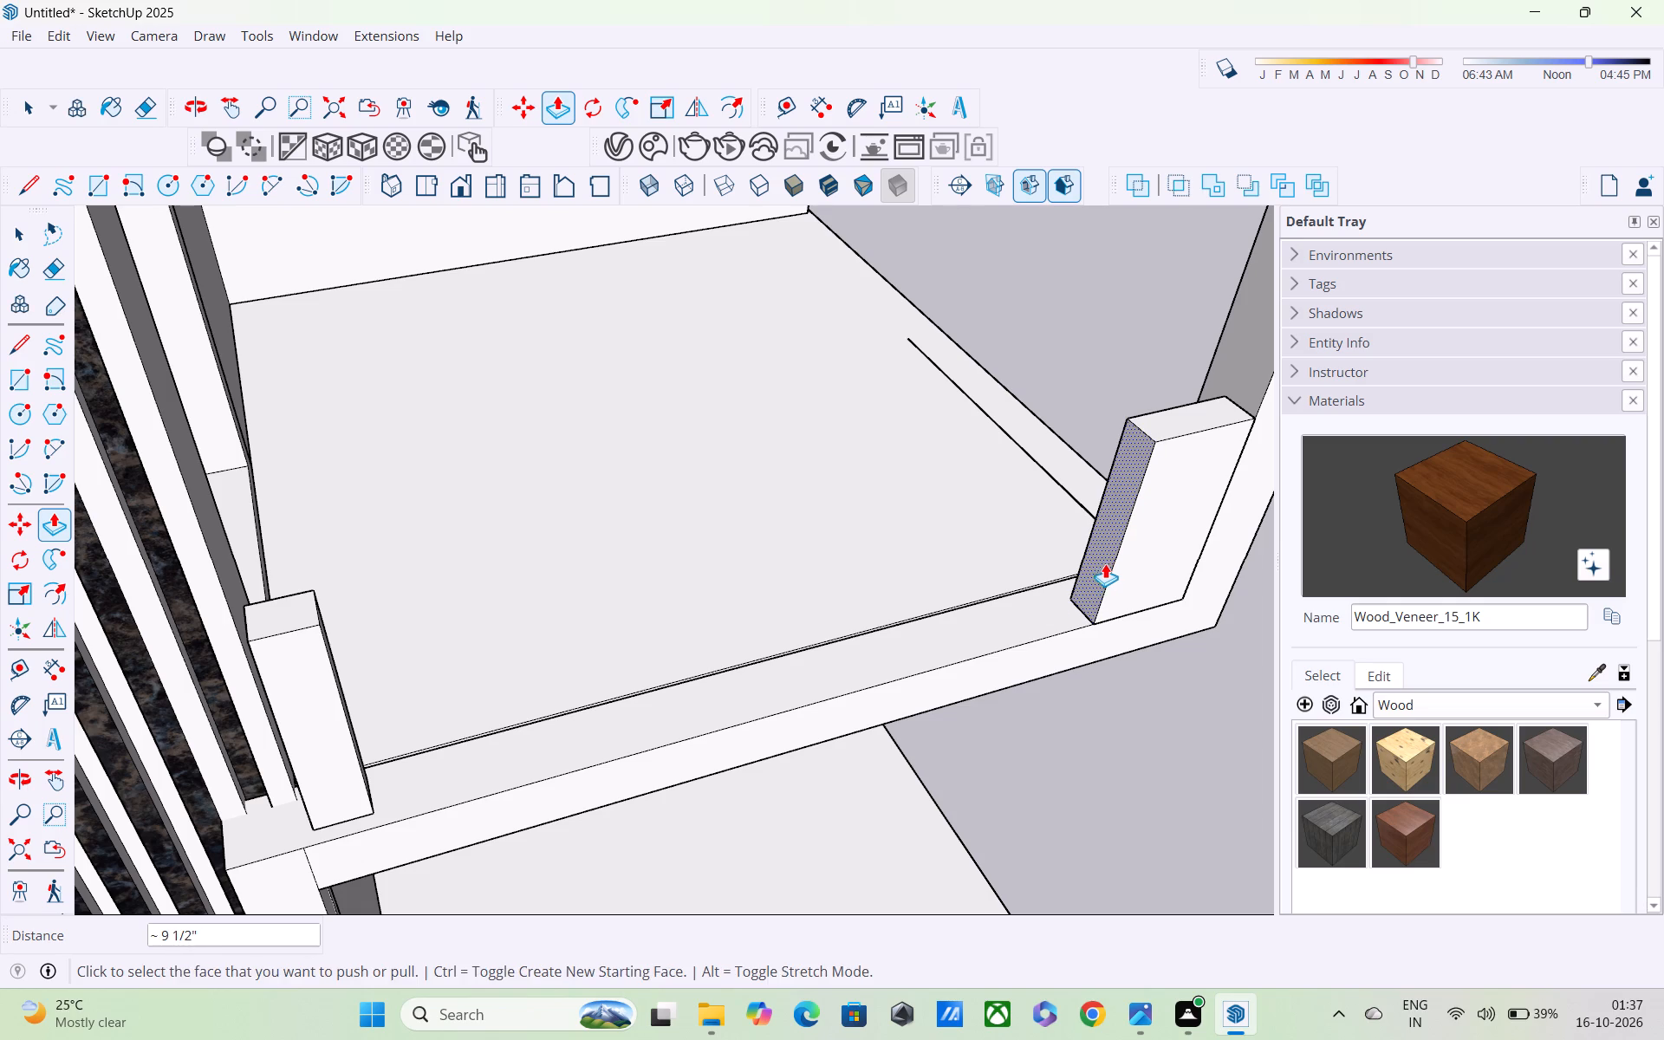
# Draw a line about 9' 7 3/4" long between the midpoints of the two posts' facing top edges.
pyautogui.moveTo(933, 614); pyautogui.dragTo(841, 524, button='middle')
pyautogui.scroll(-4, 806, 566)
pyautogui.moveTo(673, 607); pyautogui.dragTo(663, 510, button='middle')
pyautogui.scroll(-2, 656, 554)
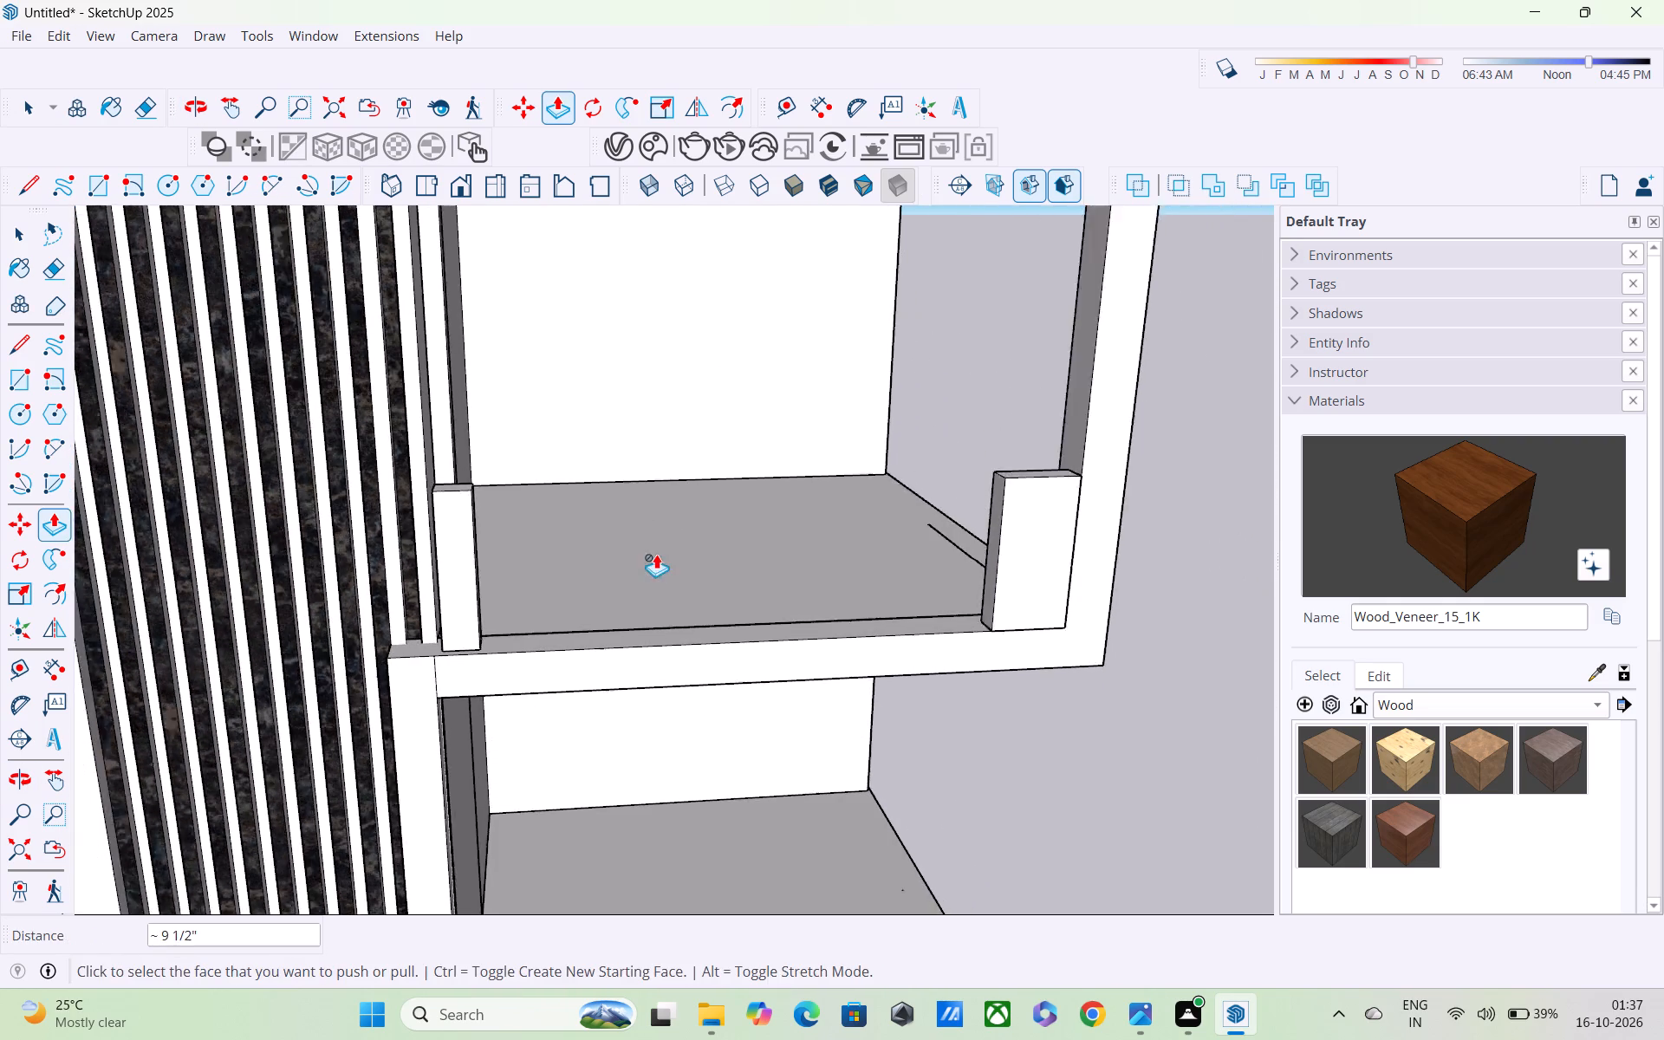
pyautogui.scroll(-1, 656, 554)
pyautogui.scroll(1, 647, 587)
pyautogui.moveTo(641, 595); pyautogui.dragTo(631, 512, button='middle')
pyautogui.scroll(4, 606, 566)
pyautogui.scroll(-1, 586, 584)
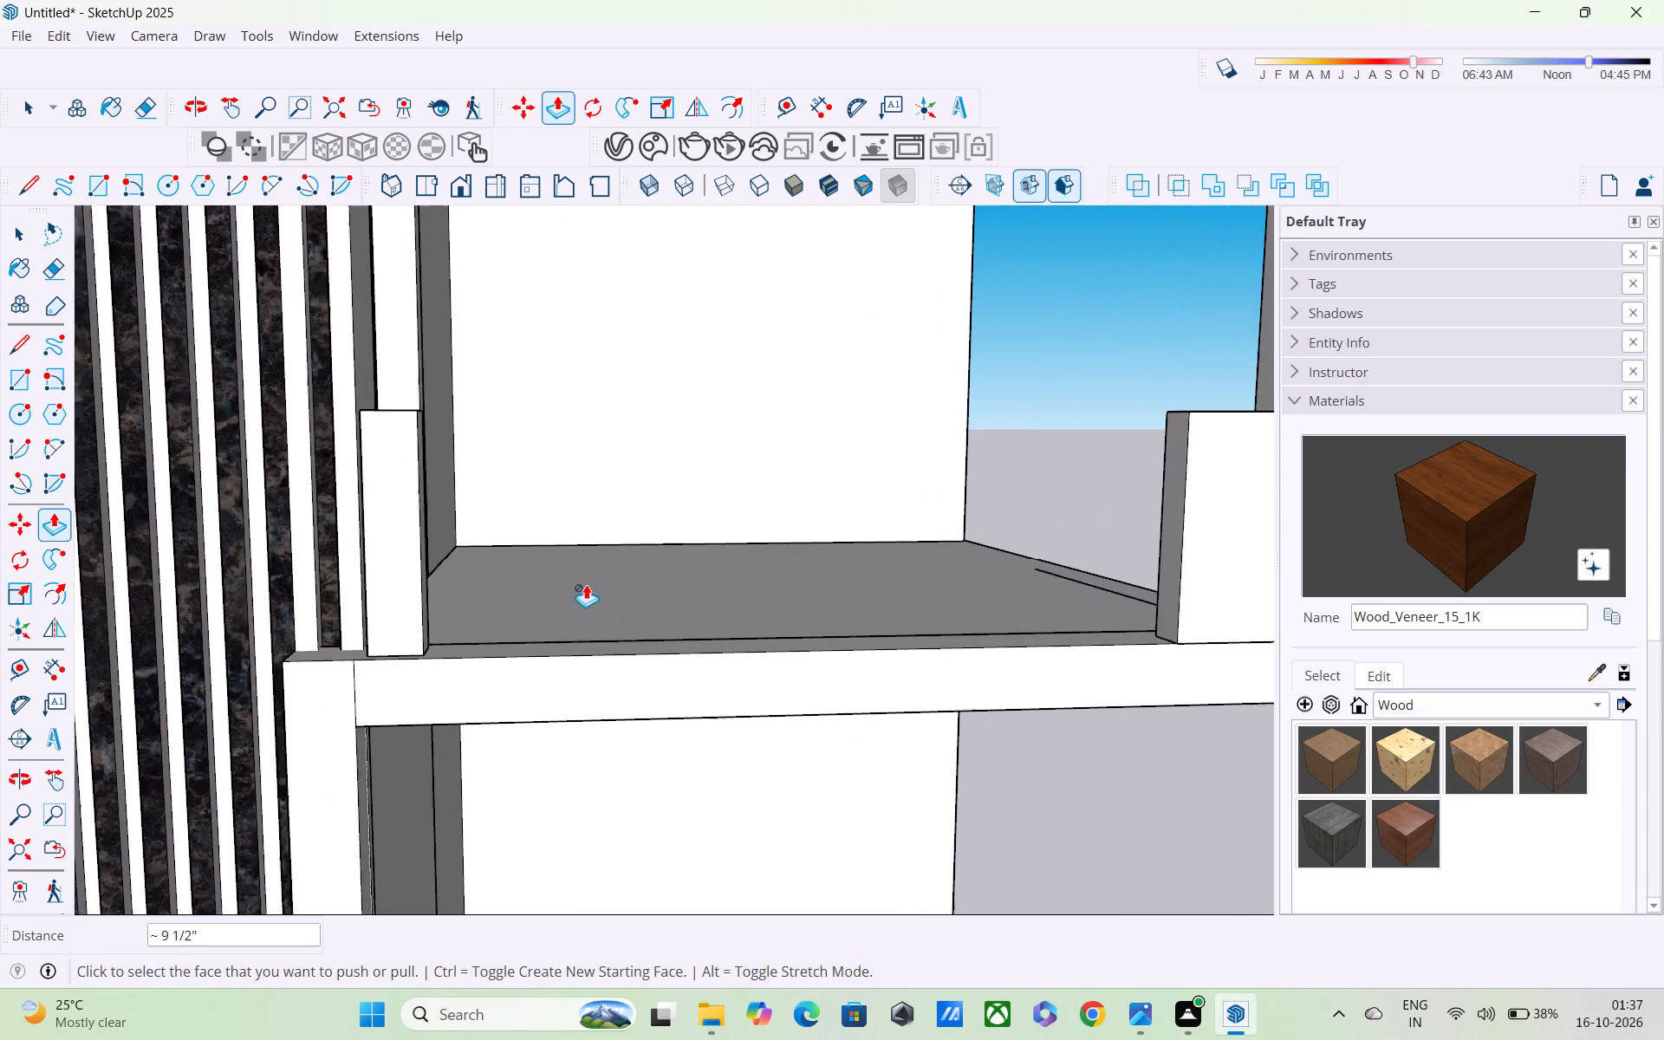
pyautogui.scroll(-1, 586, 584)
pyautogui.moveTo(586, 584); pyautogui.dragTo(468, 609, button='middle')
pyautogui.press('l')
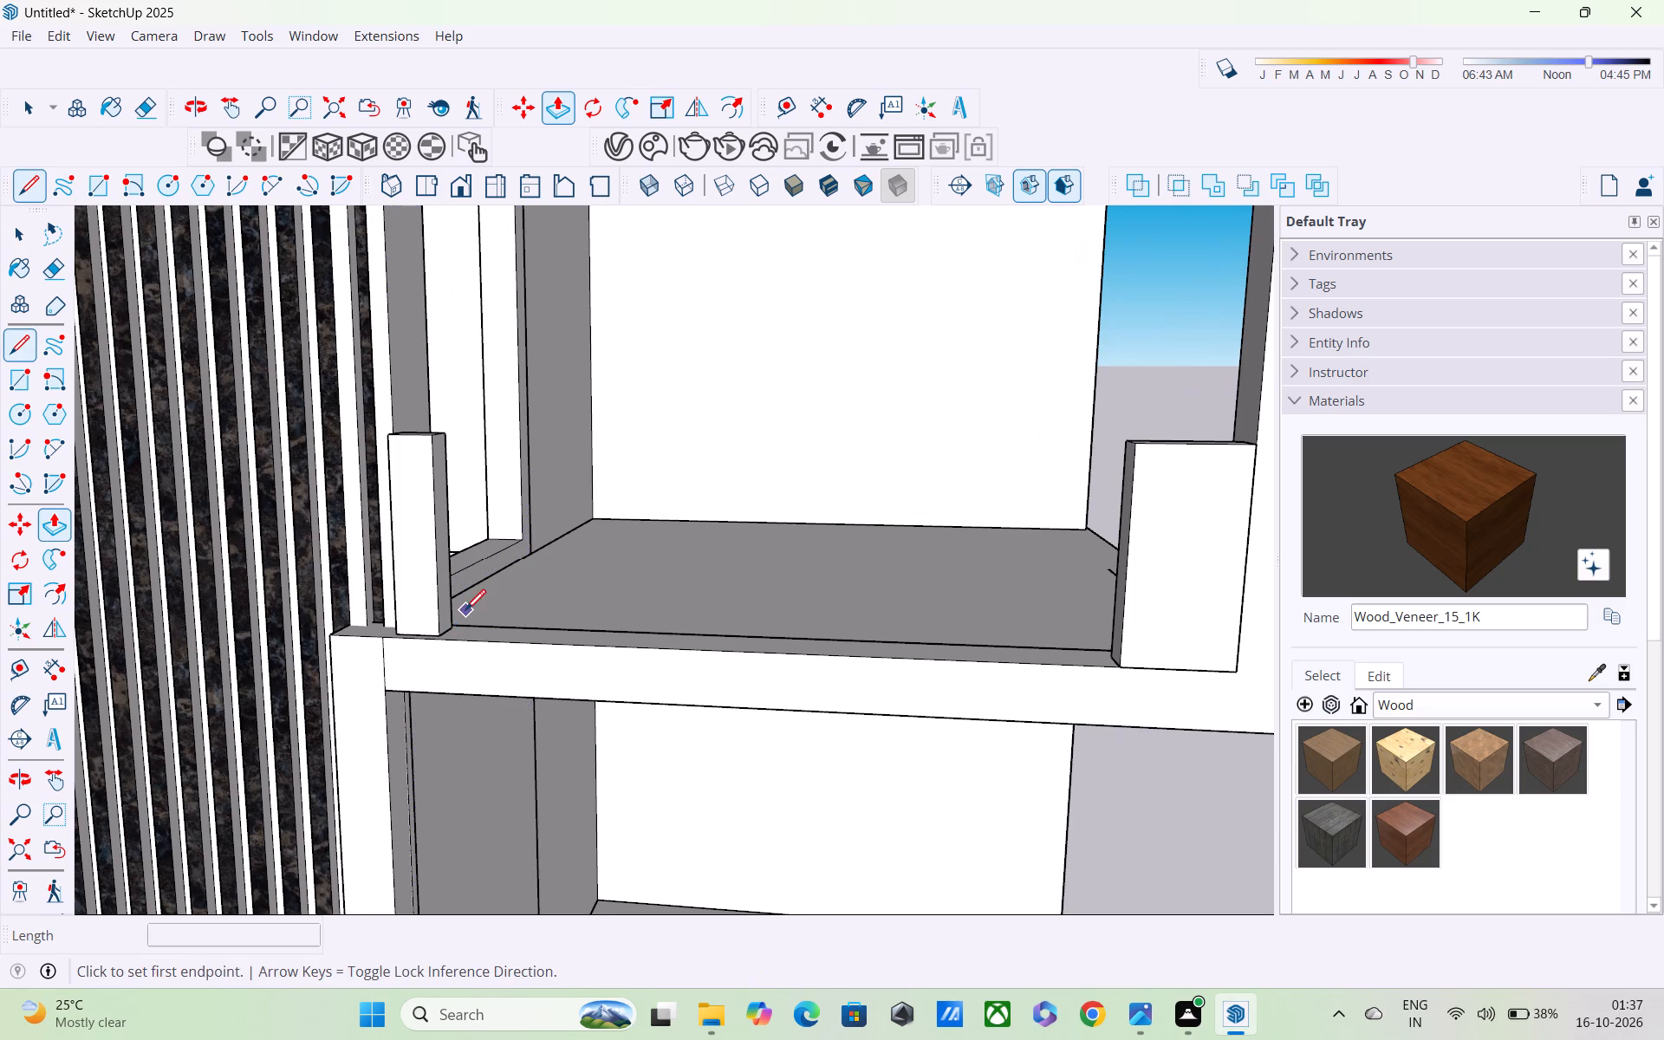
pyautogui.keyDown('shift'); pyautogui.moveTo(407, 557); pyautogui.dragTo(436, 684, button='middle'); pyautogui.keyUp('shift')
pyautogui.scroll(3, 440, 552)
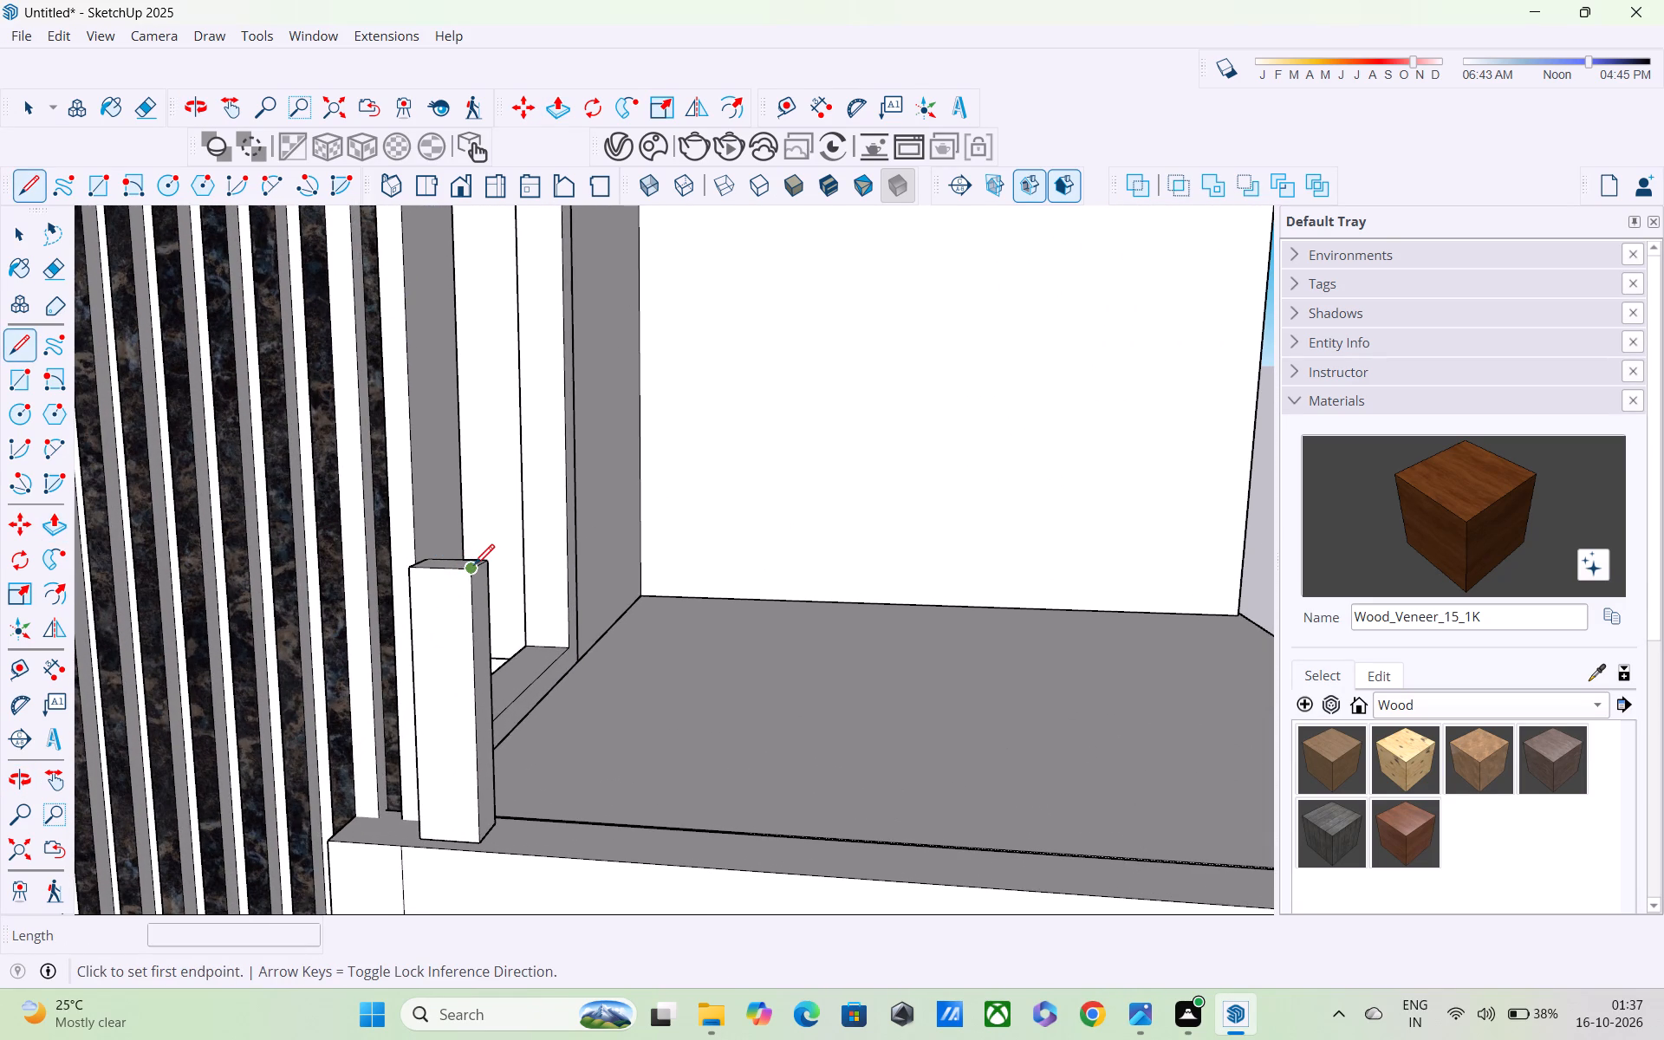
pyautogui.moveTo(460, 581); pyautogui.dragTo(251, 612, button='middle')
pyautogui.scroll(3, 440, 555)
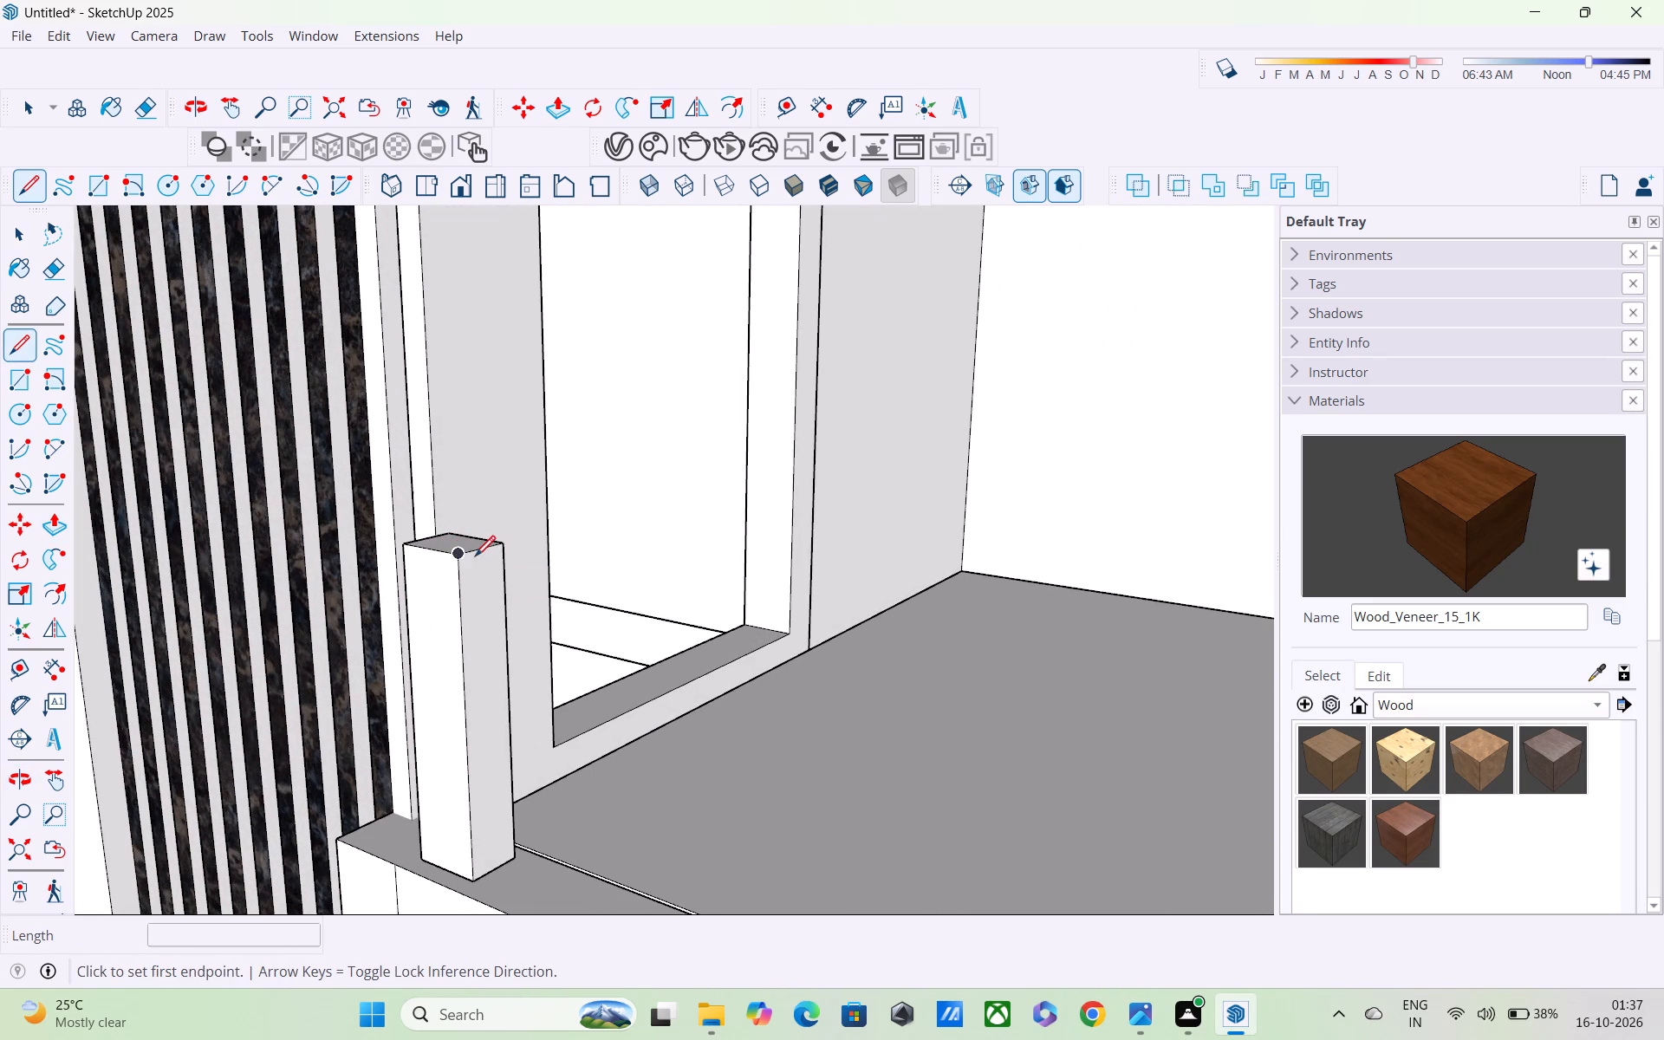
pyautogui.click(477, 551)
pyautogui.scroll(-5, 523, 575)
pyautogui.scroll(-4, 634, 612)
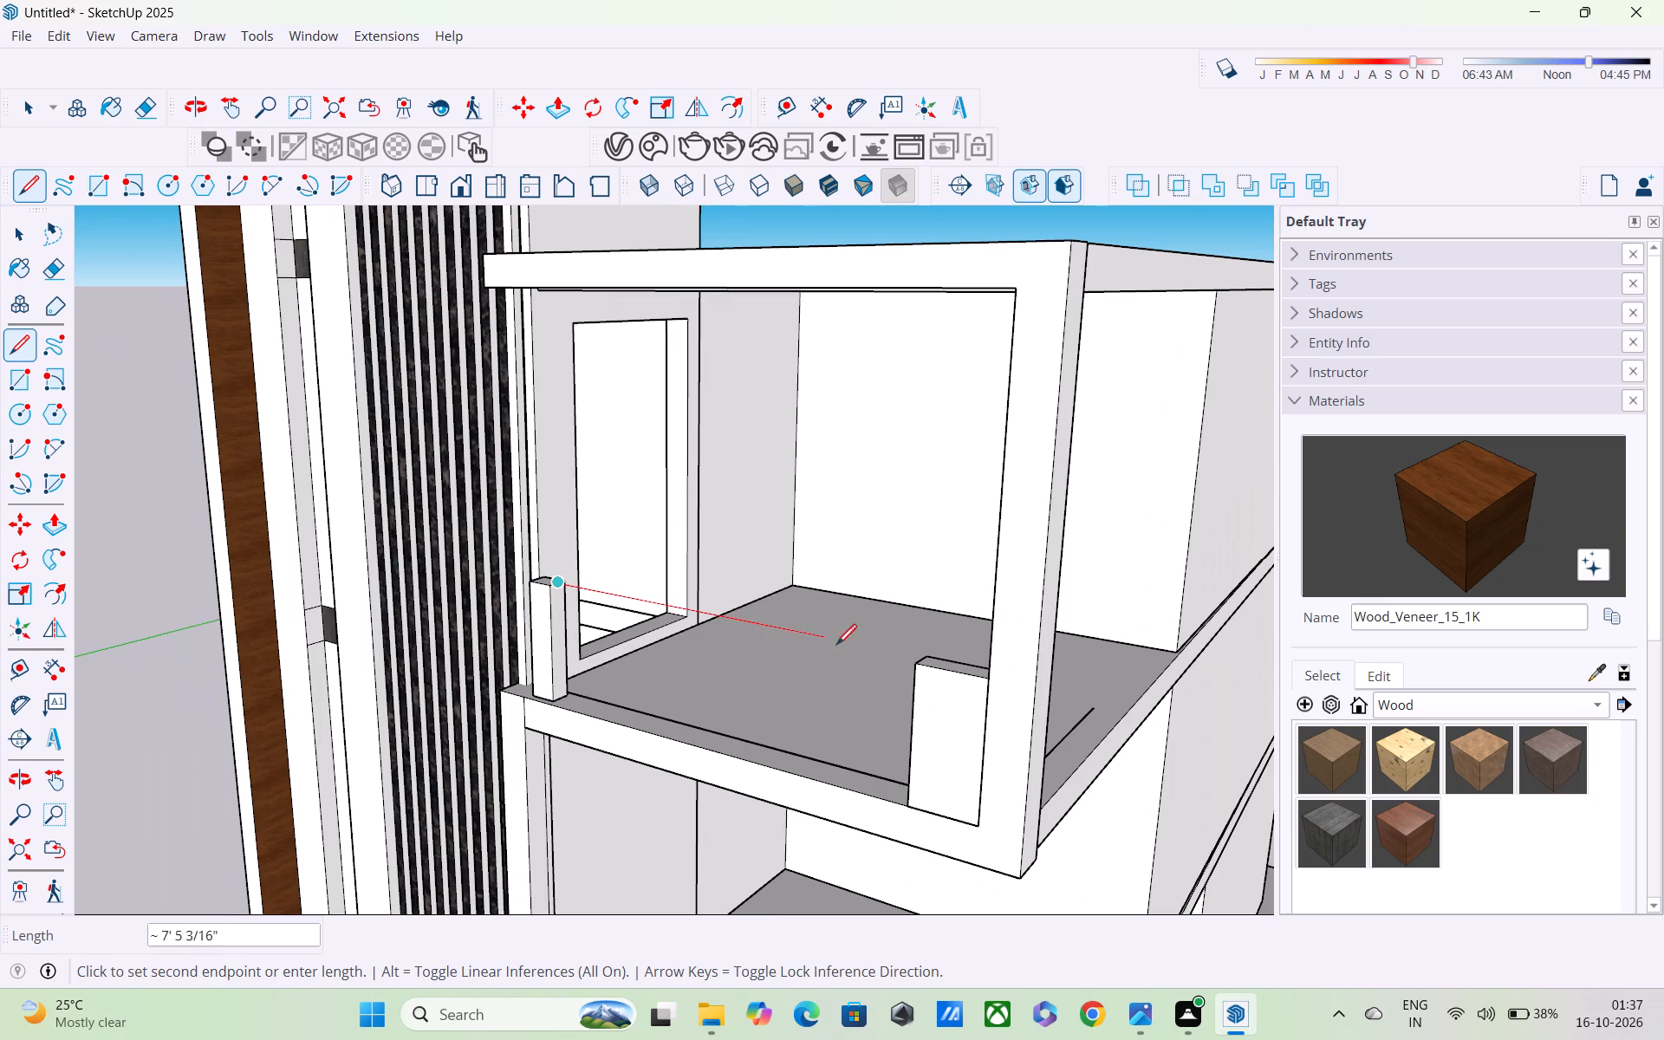
pyautogui.moveTo(851, 657); pyautogui.dragTo(1051, 652, button='middle')
pyautogui.scroll(7, 1059, 623)
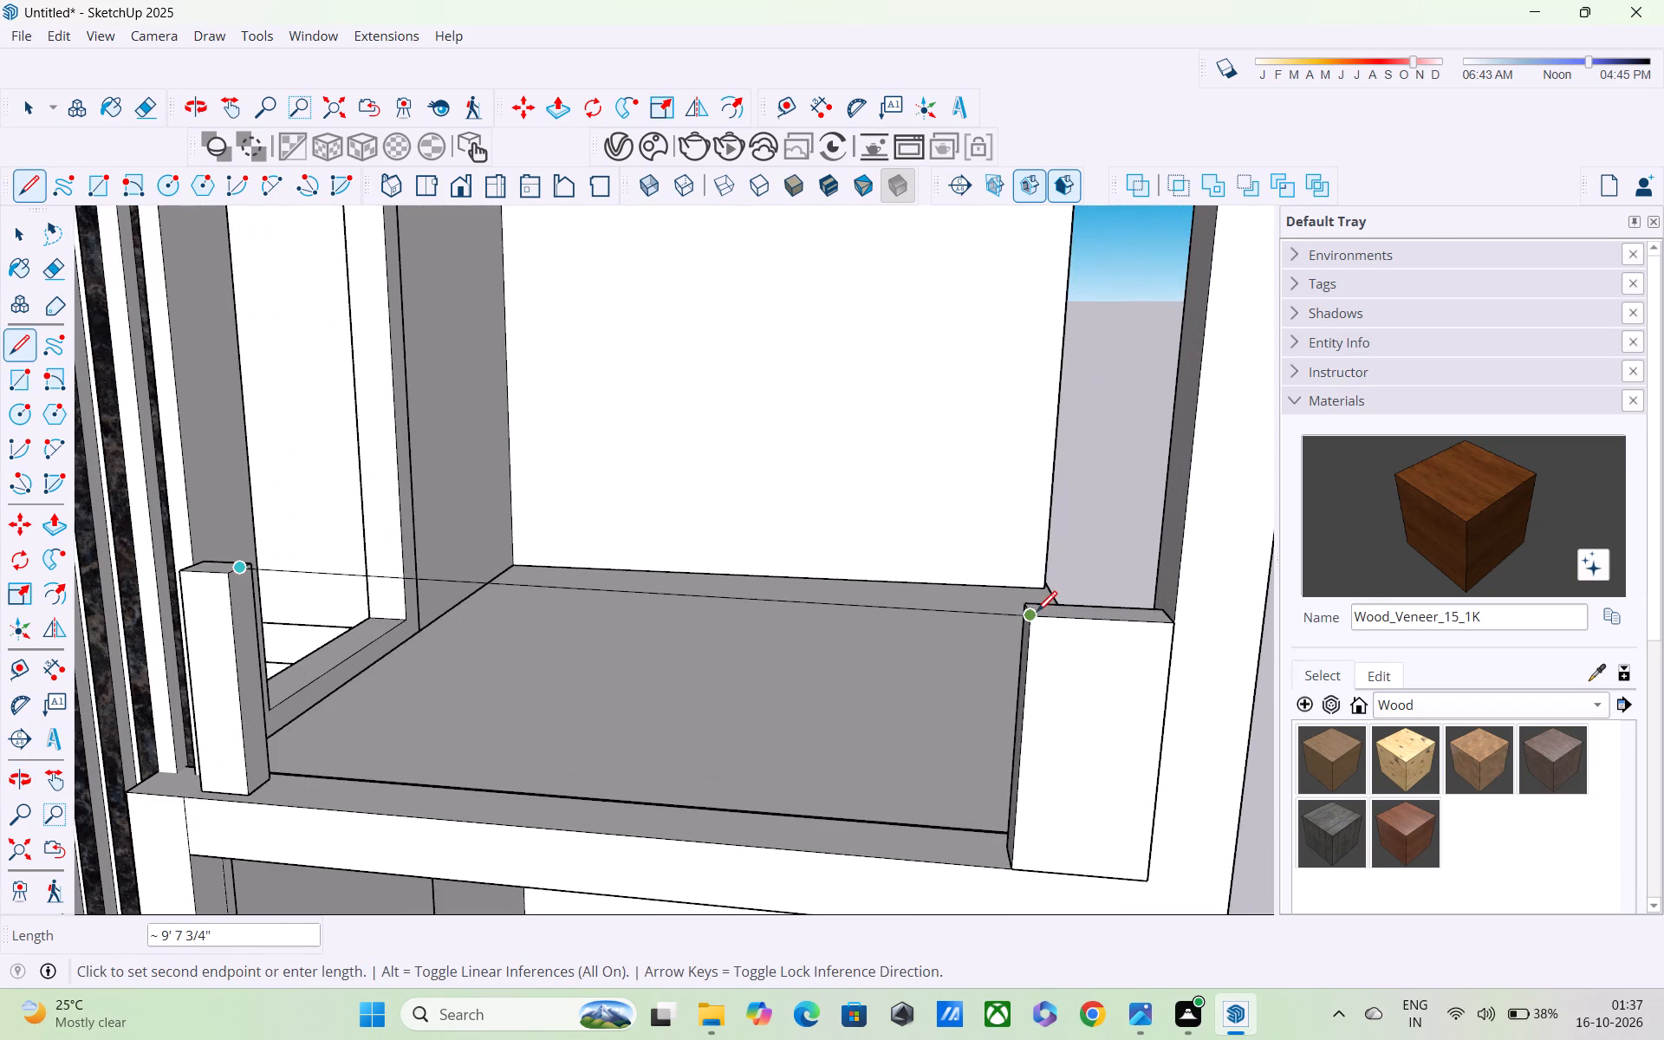
pyautogui.moveTo(1037, 620); pyautogui.dragTo(1173, 731, button='middle')
pyautogui.scroll(3, 1066, 646)
pyautogui.scroll(3, 1016, 579)
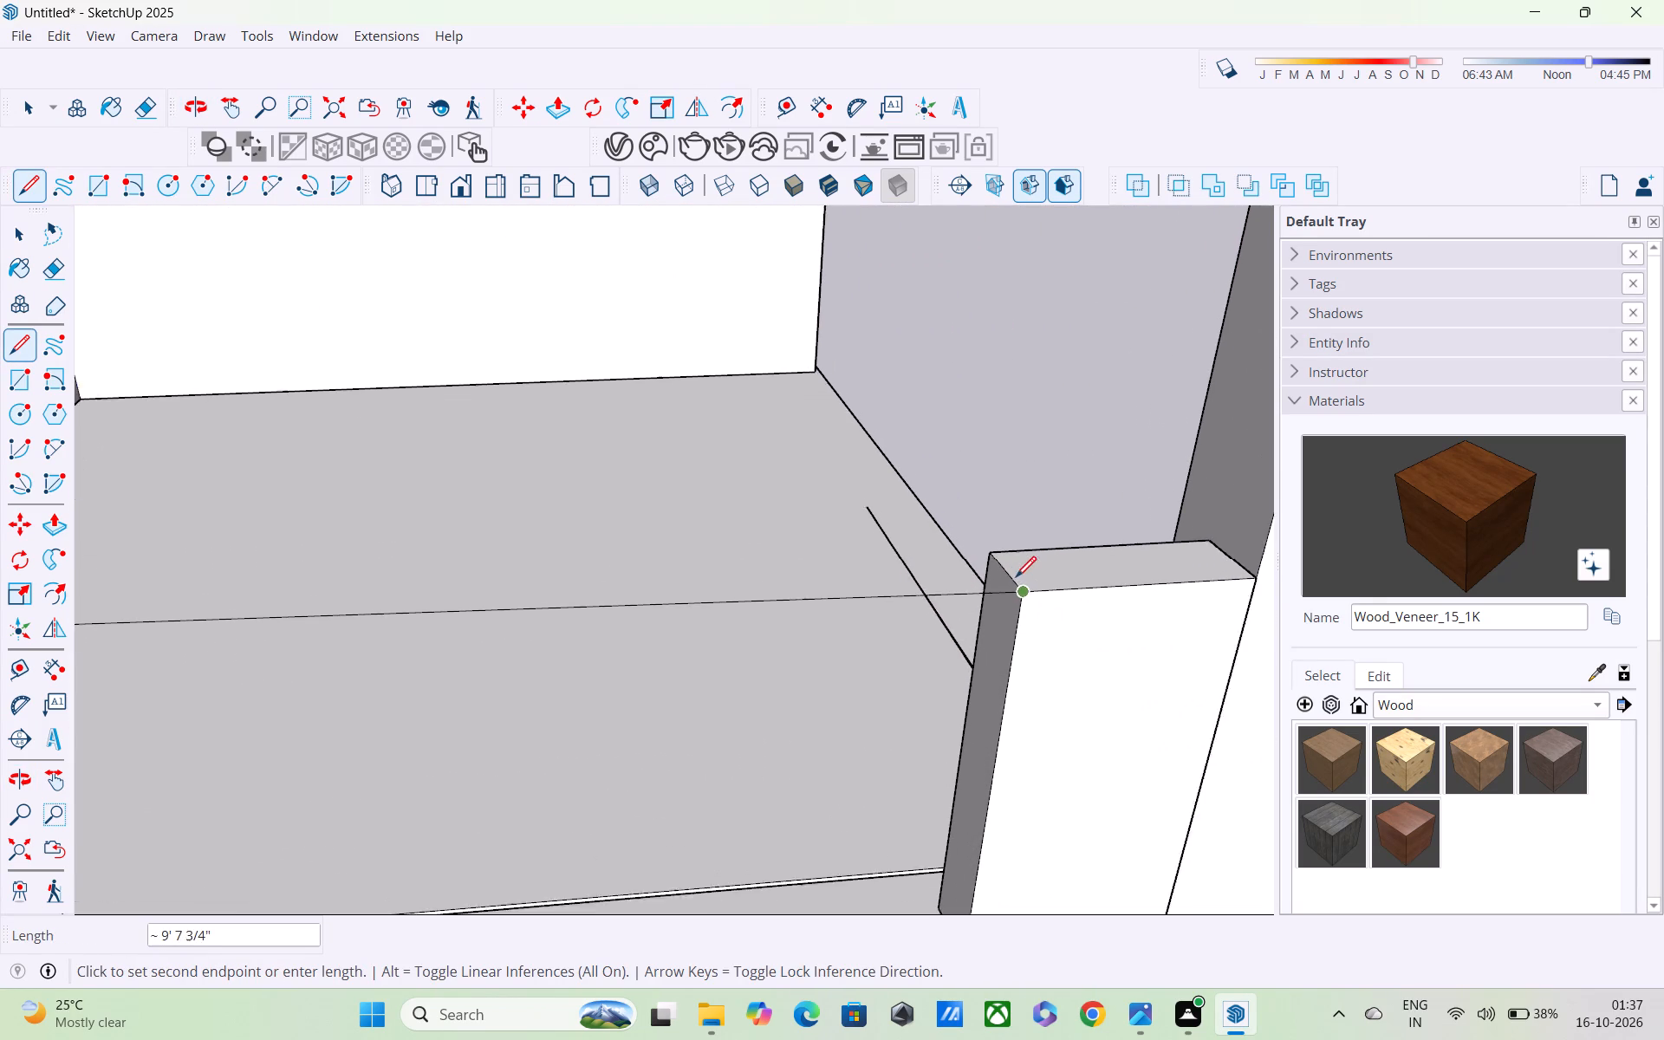
pyautogui.scroll(2, 1016, 579)
pyautogui.click(1011, 569)
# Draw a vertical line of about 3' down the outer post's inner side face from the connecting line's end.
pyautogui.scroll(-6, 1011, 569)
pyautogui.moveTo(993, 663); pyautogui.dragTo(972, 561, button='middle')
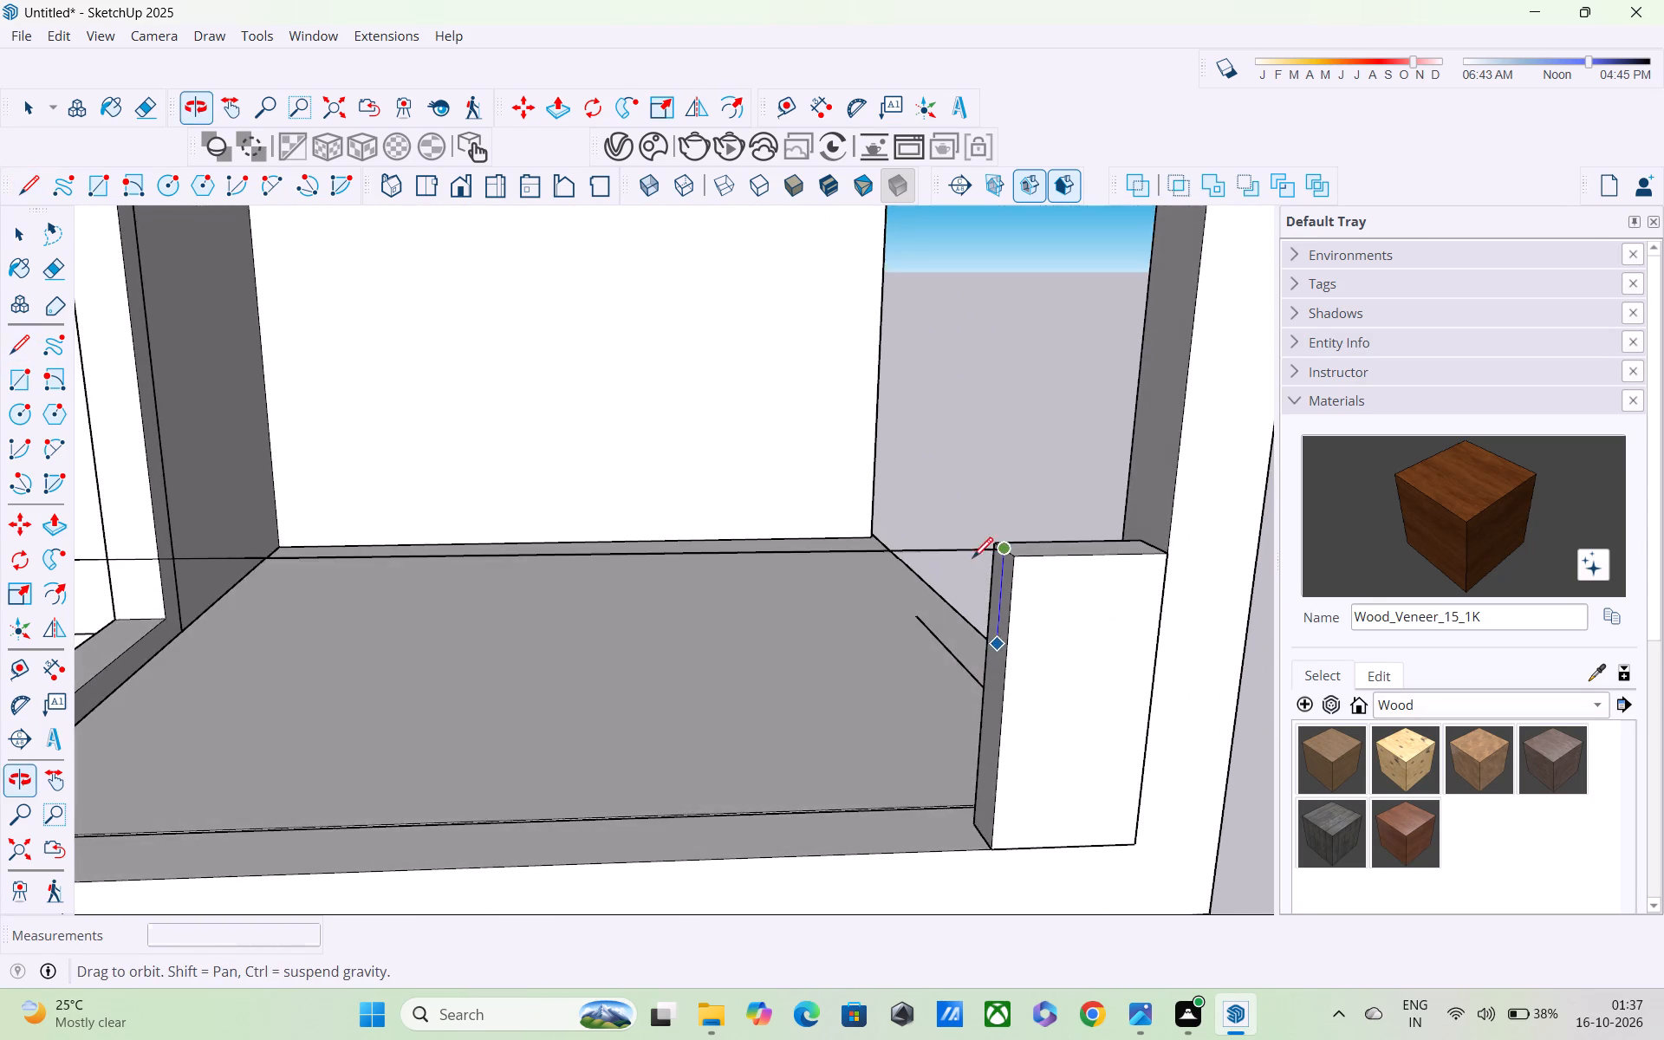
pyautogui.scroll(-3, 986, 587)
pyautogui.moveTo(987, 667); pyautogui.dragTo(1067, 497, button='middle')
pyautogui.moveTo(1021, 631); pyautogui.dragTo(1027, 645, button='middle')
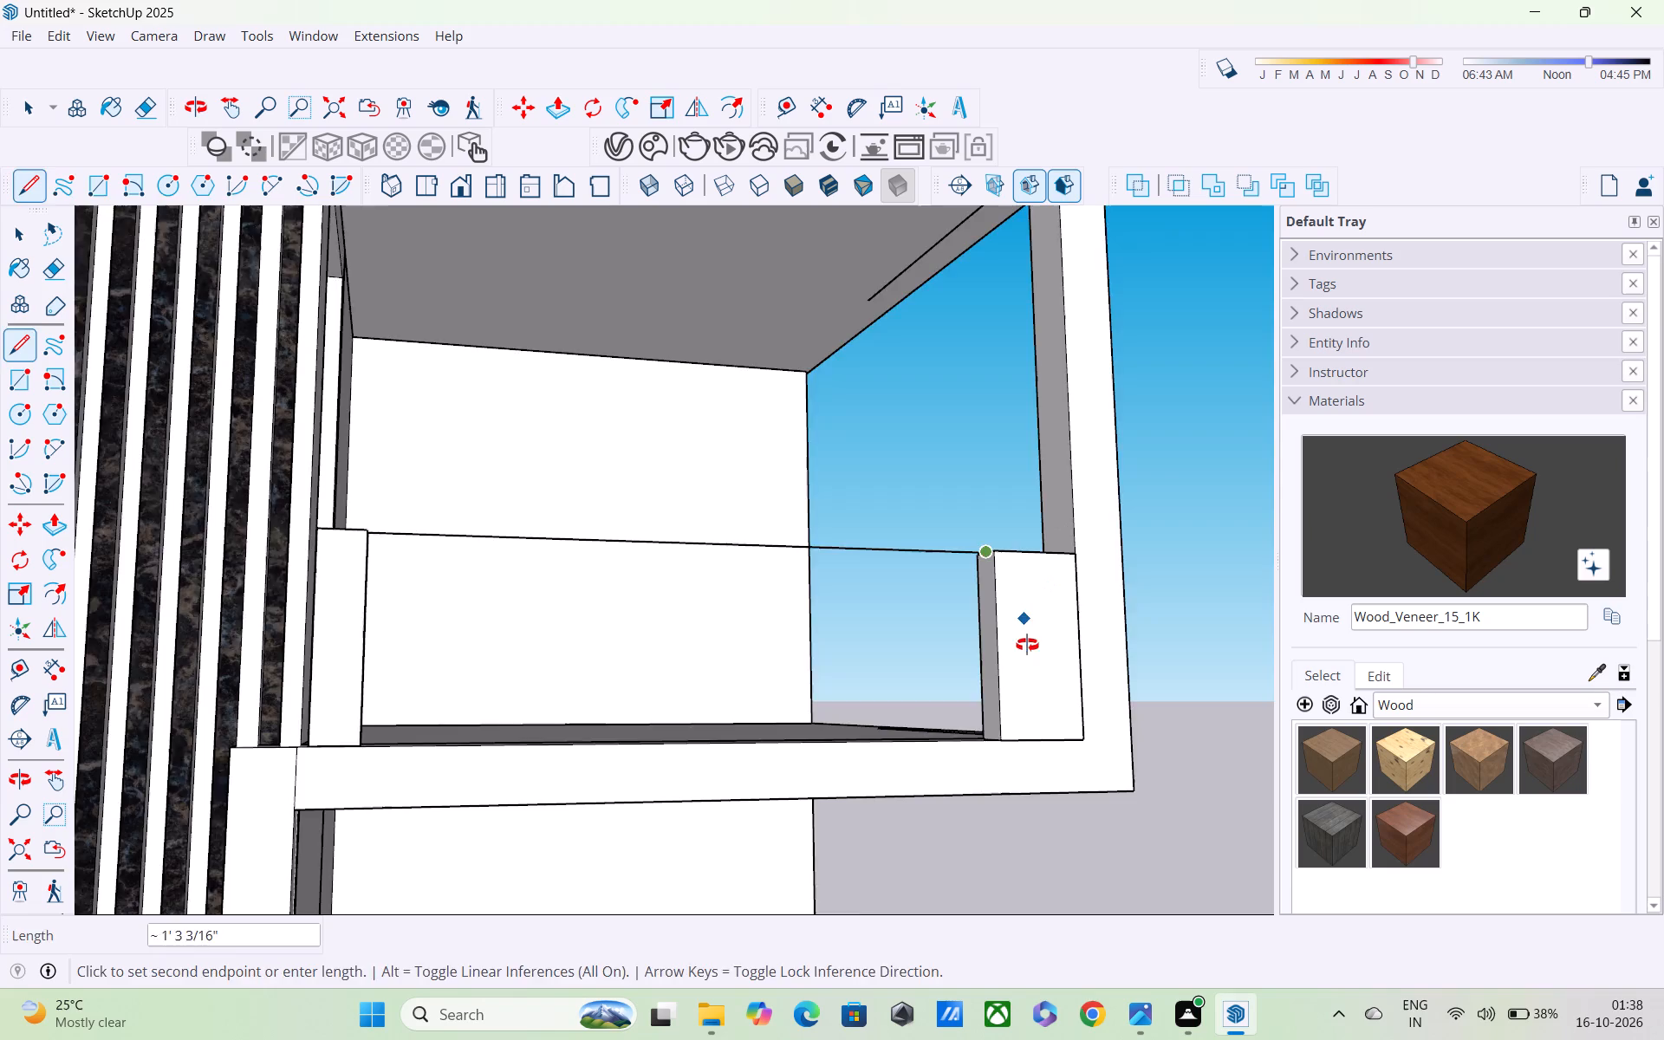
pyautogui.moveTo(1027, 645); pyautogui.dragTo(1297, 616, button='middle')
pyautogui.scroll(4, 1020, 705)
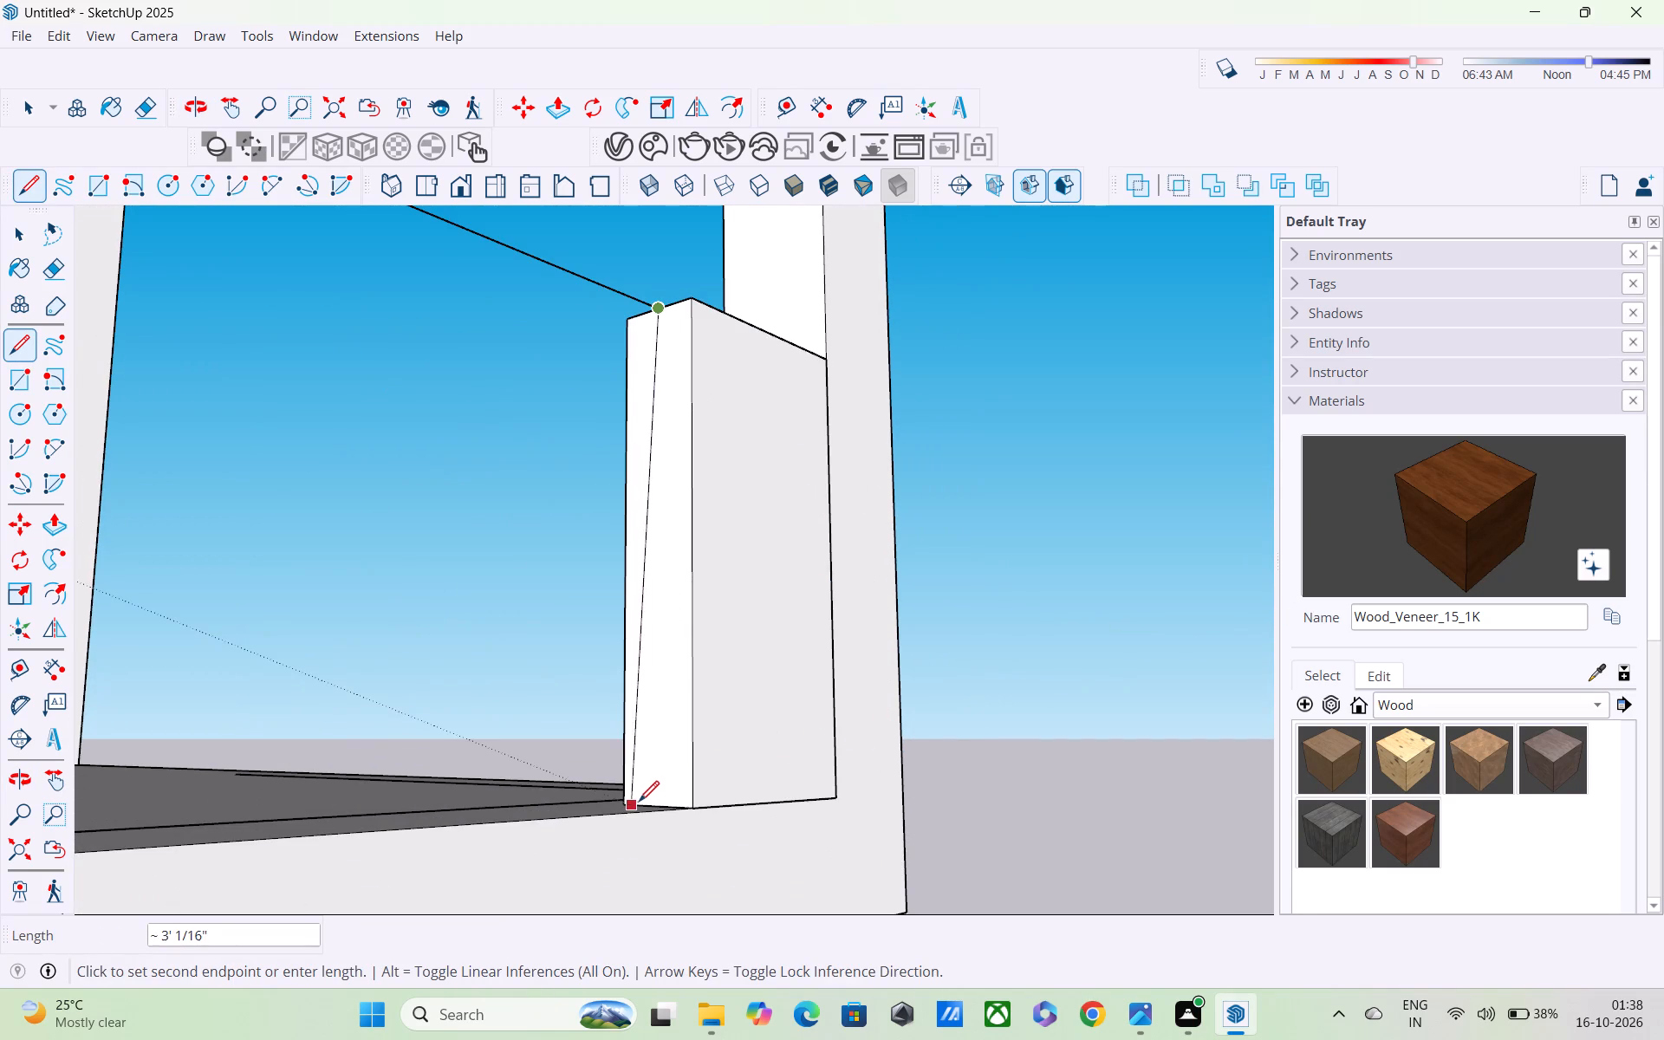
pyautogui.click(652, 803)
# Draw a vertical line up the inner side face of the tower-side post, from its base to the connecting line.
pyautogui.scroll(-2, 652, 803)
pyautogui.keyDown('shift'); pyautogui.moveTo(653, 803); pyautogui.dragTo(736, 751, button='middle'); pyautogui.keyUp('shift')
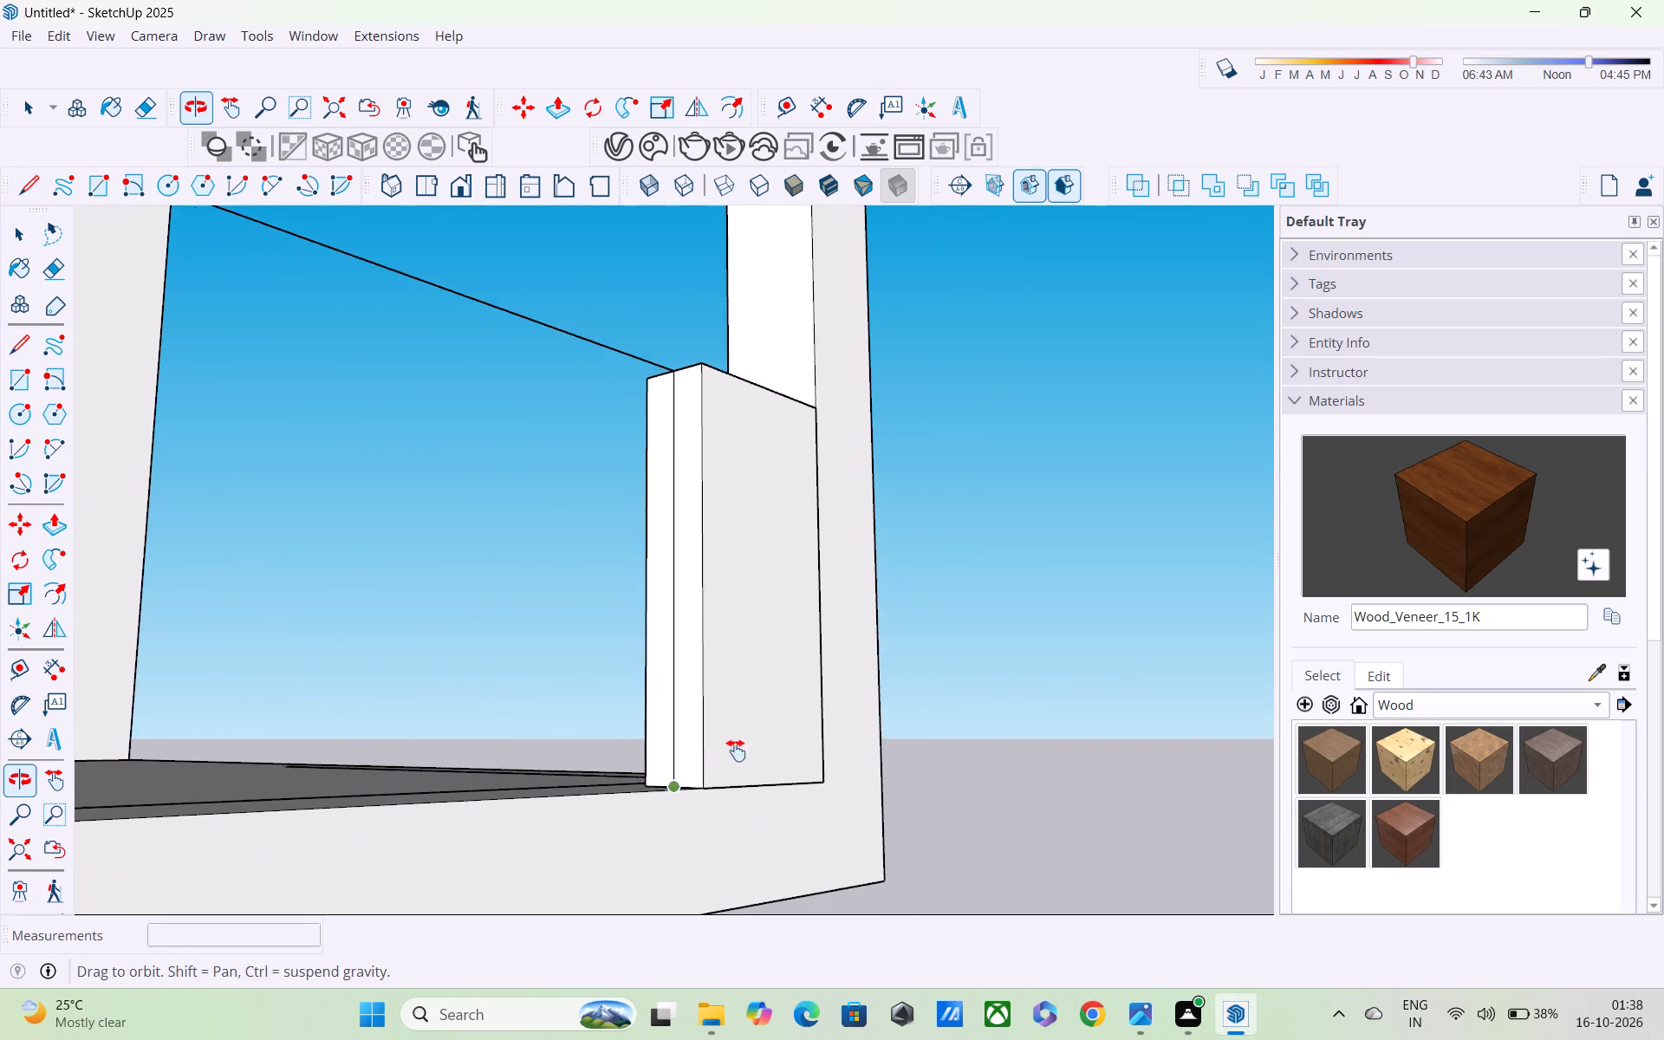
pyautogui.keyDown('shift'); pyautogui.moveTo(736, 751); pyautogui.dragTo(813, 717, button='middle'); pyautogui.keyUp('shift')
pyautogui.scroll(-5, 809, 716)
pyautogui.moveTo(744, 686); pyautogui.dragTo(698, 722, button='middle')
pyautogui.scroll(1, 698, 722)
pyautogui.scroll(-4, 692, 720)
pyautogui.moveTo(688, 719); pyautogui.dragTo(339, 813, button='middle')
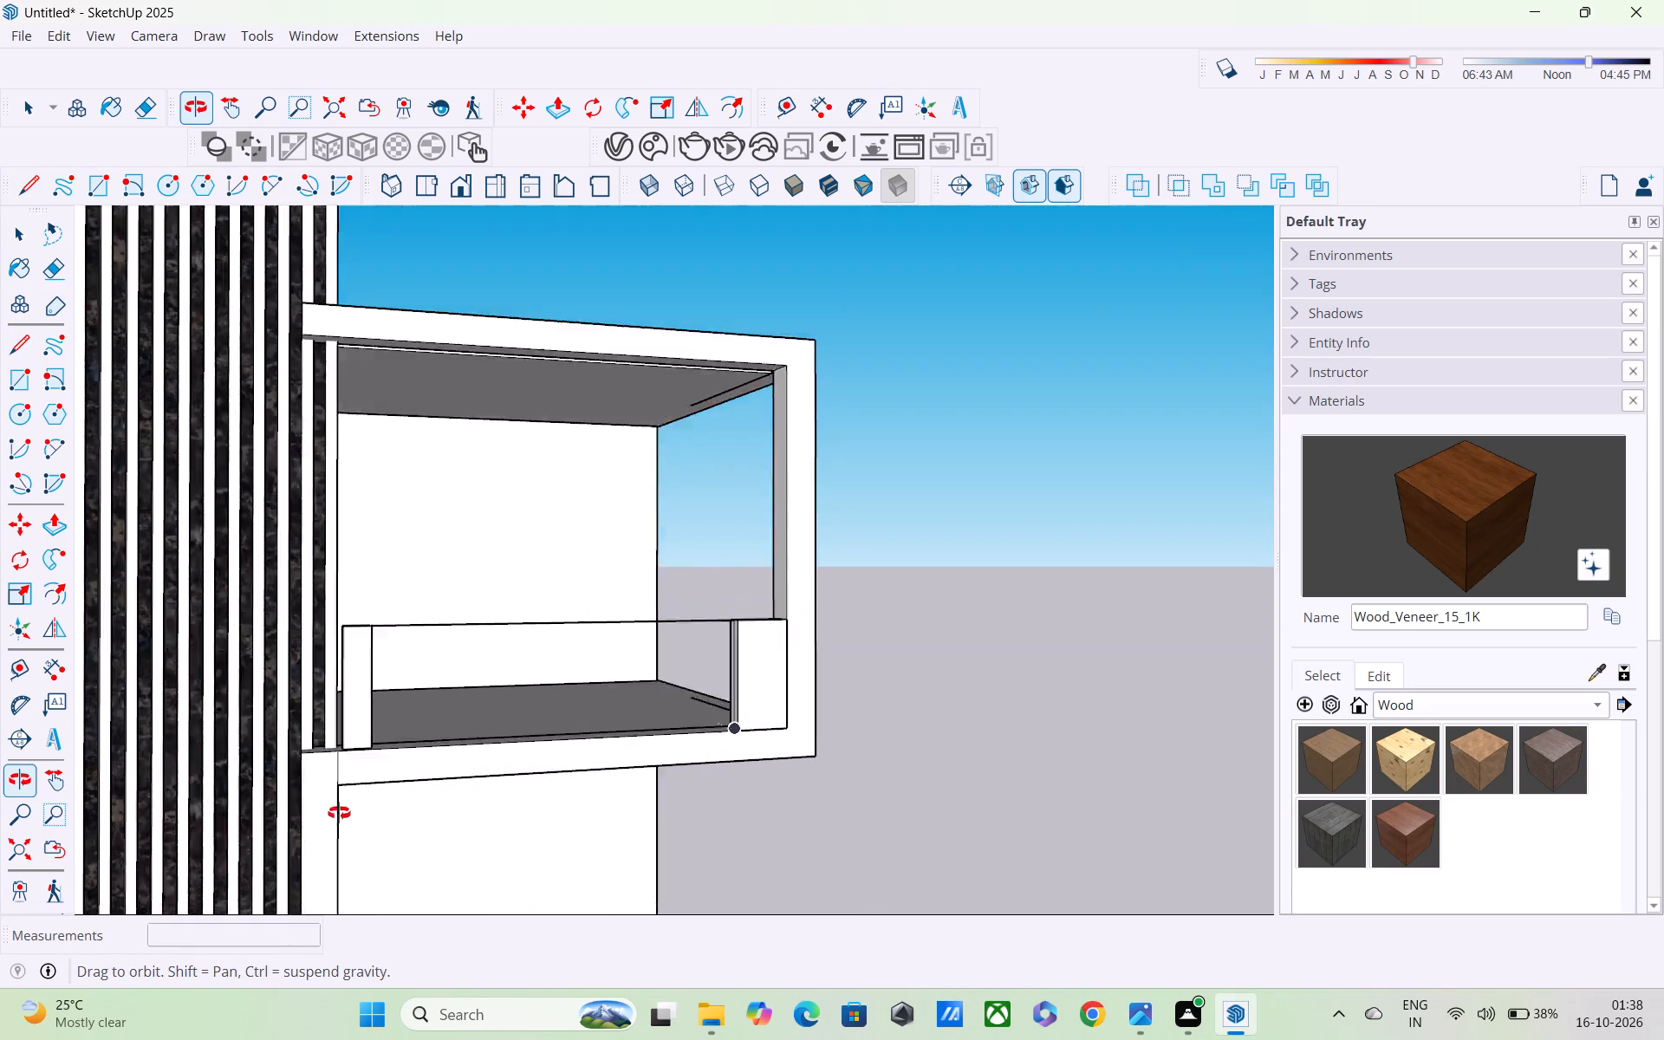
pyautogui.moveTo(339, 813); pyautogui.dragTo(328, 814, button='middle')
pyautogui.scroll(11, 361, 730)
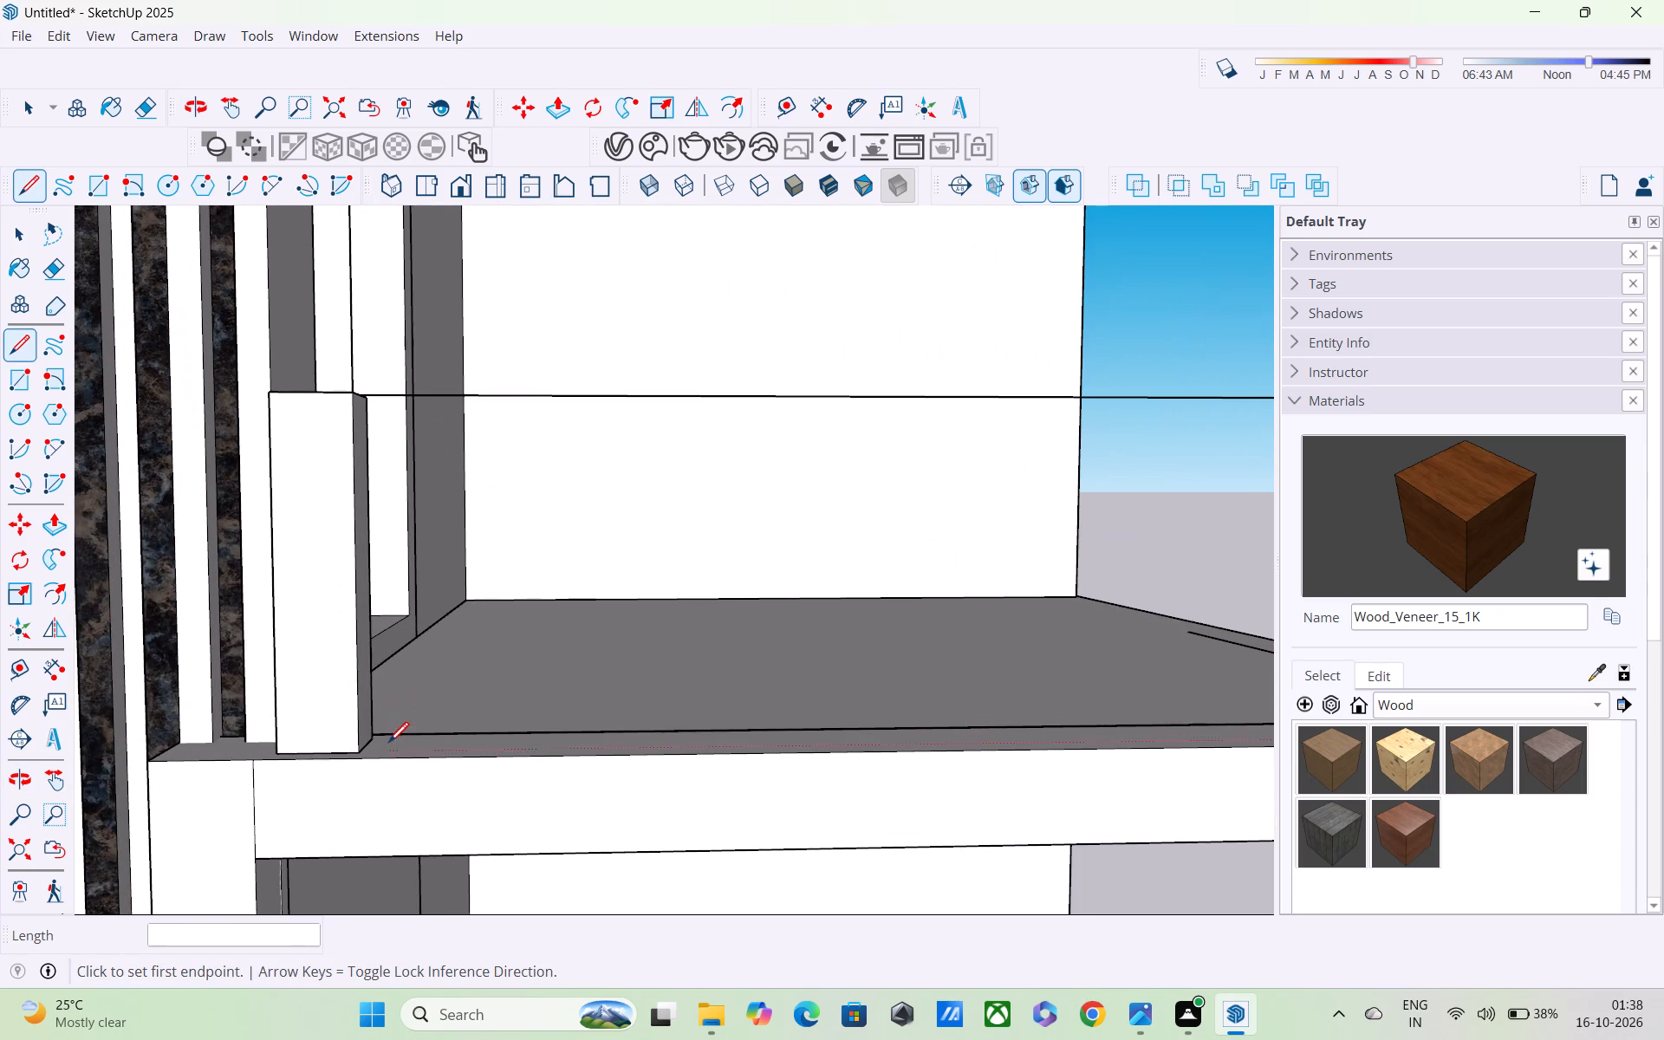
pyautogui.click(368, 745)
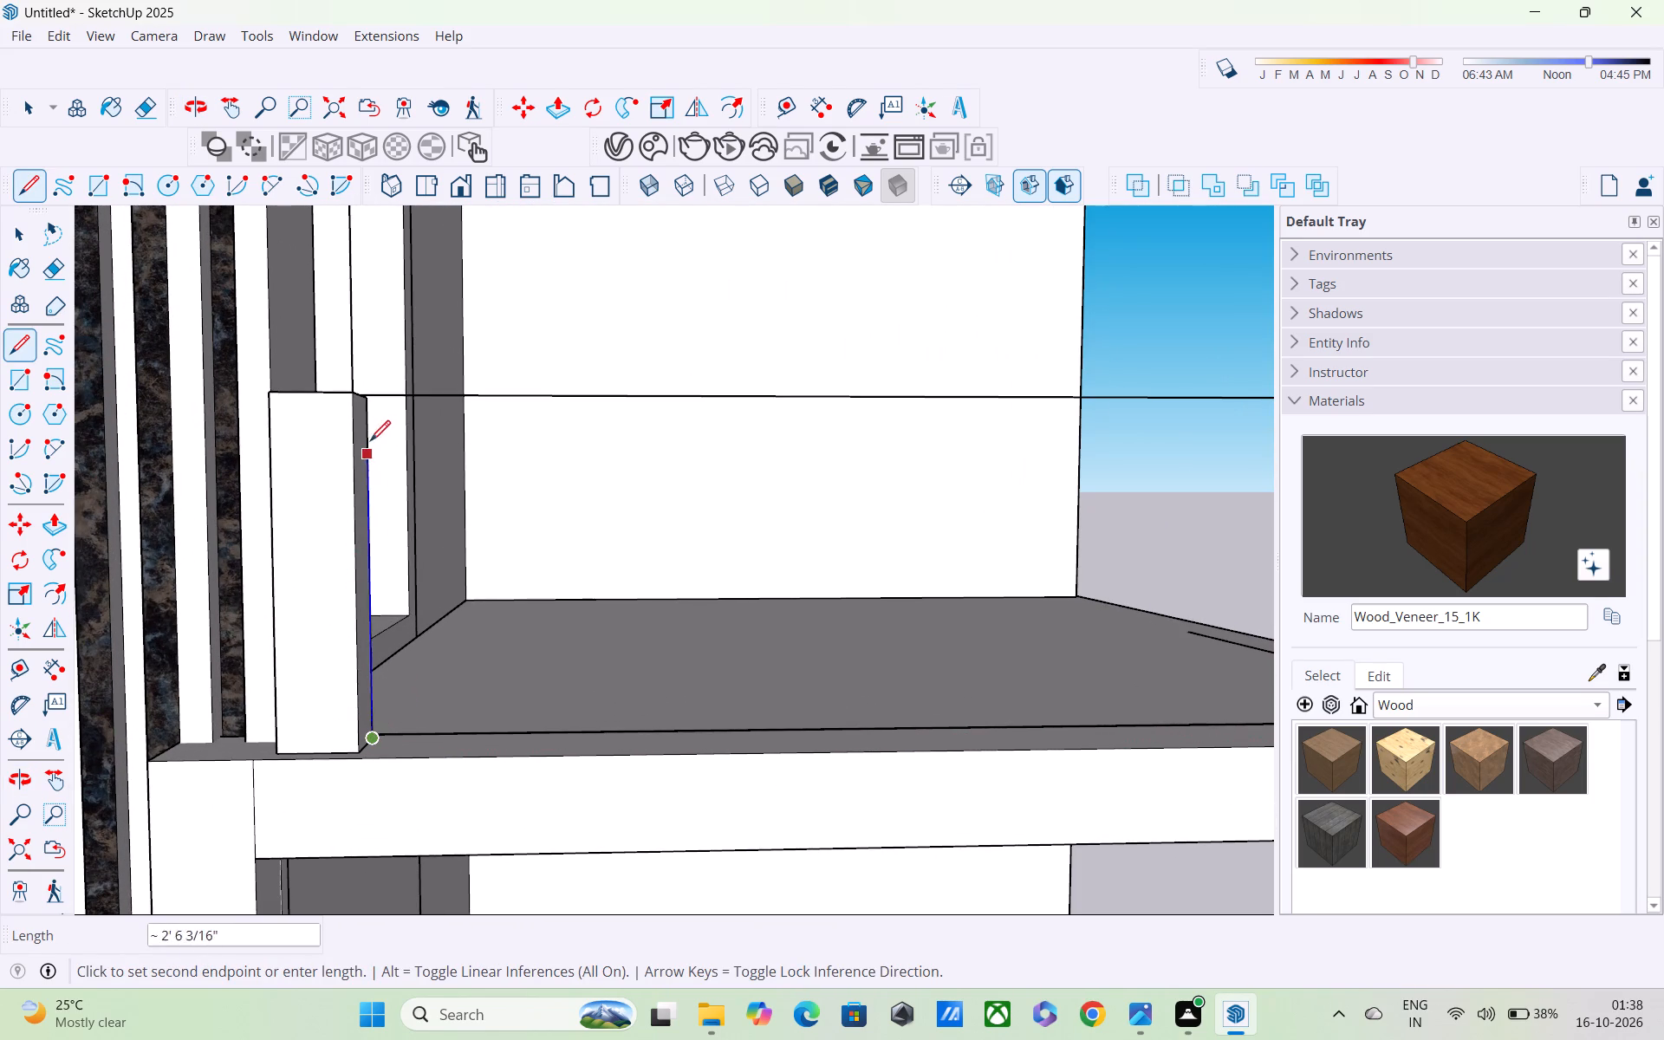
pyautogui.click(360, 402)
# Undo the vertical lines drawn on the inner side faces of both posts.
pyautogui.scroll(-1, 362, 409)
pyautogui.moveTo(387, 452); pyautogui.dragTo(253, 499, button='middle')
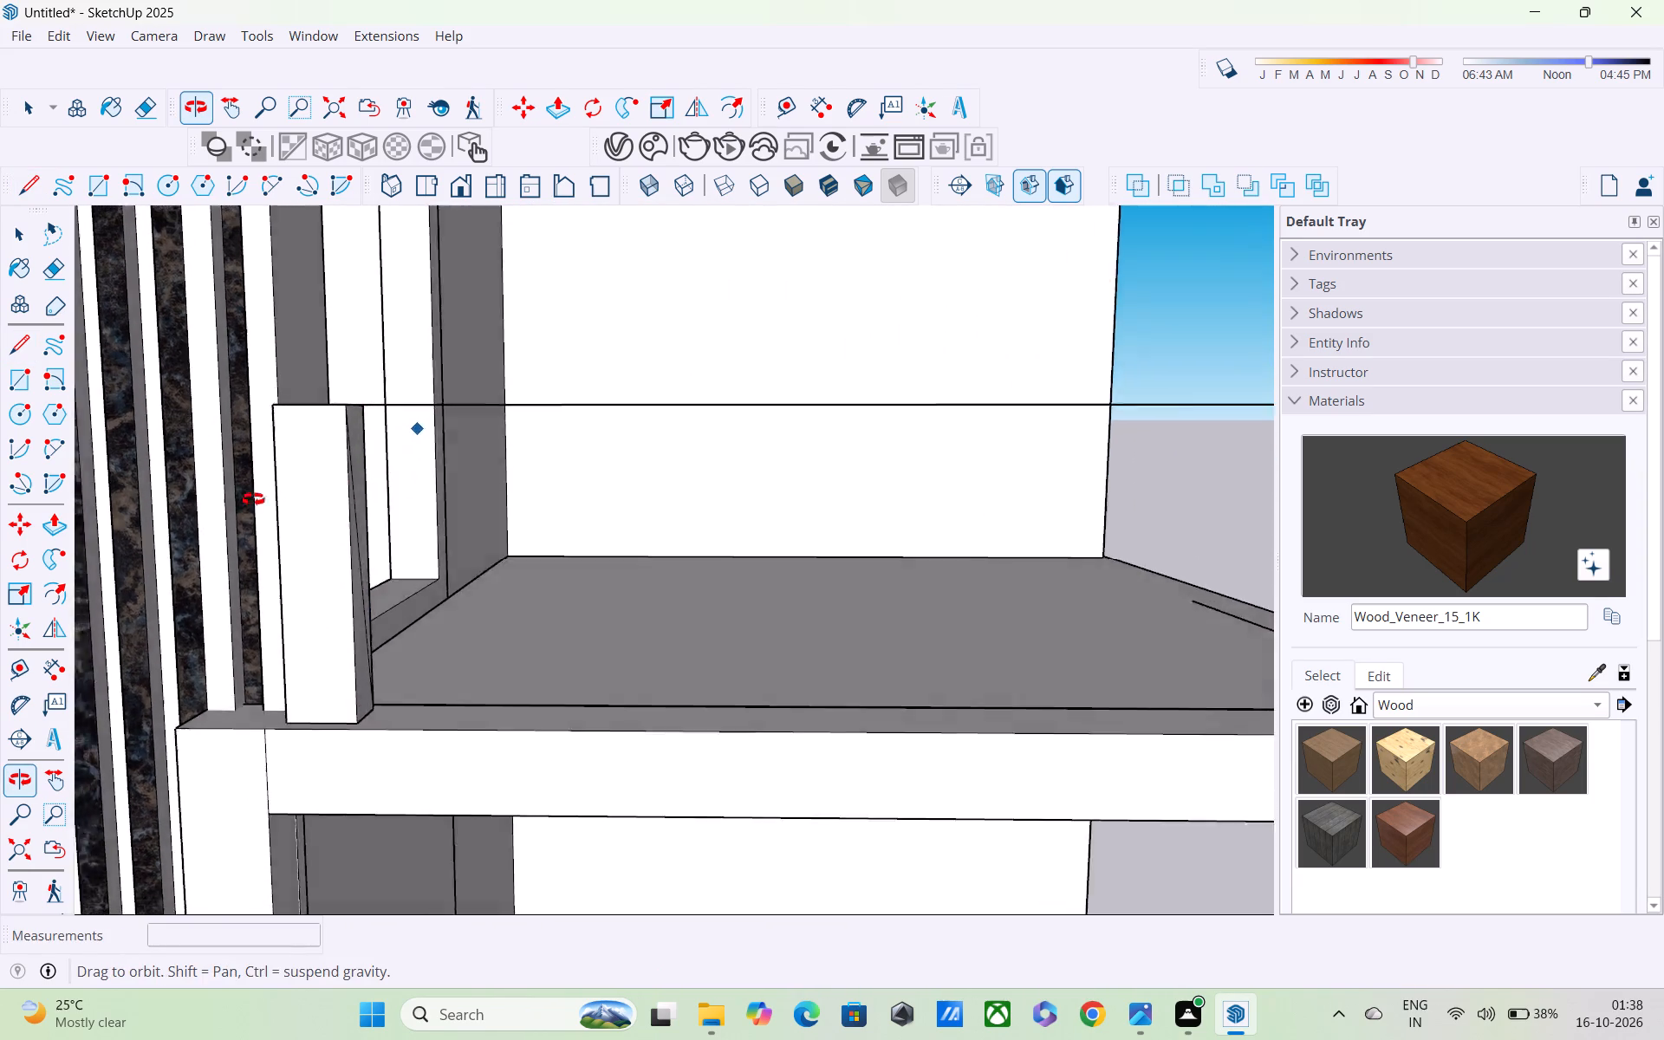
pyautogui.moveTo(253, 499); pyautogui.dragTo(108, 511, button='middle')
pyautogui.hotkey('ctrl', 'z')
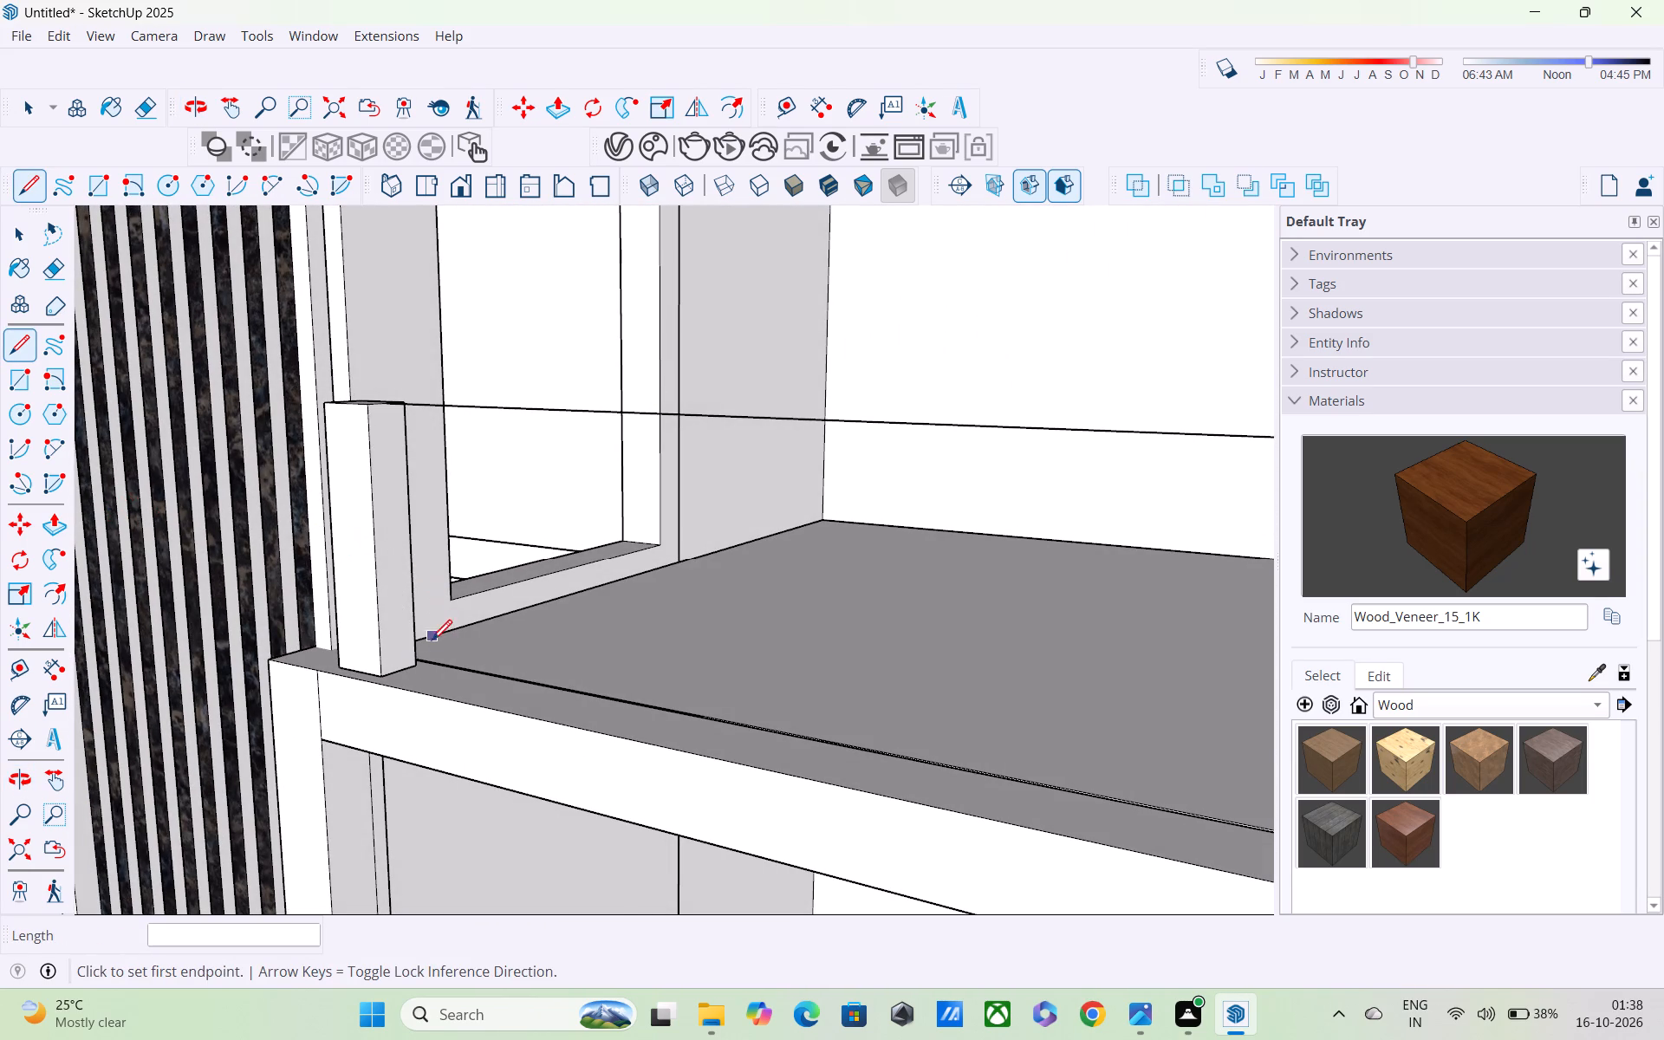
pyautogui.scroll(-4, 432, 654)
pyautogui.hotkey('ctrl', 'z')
# Draw a 3' vertical line down the outer post's inner side face to the midpoint of its base edge.
pyautogui.moveTo(842, 719); pyautogui.dragTo(1173, 797, button='middle')
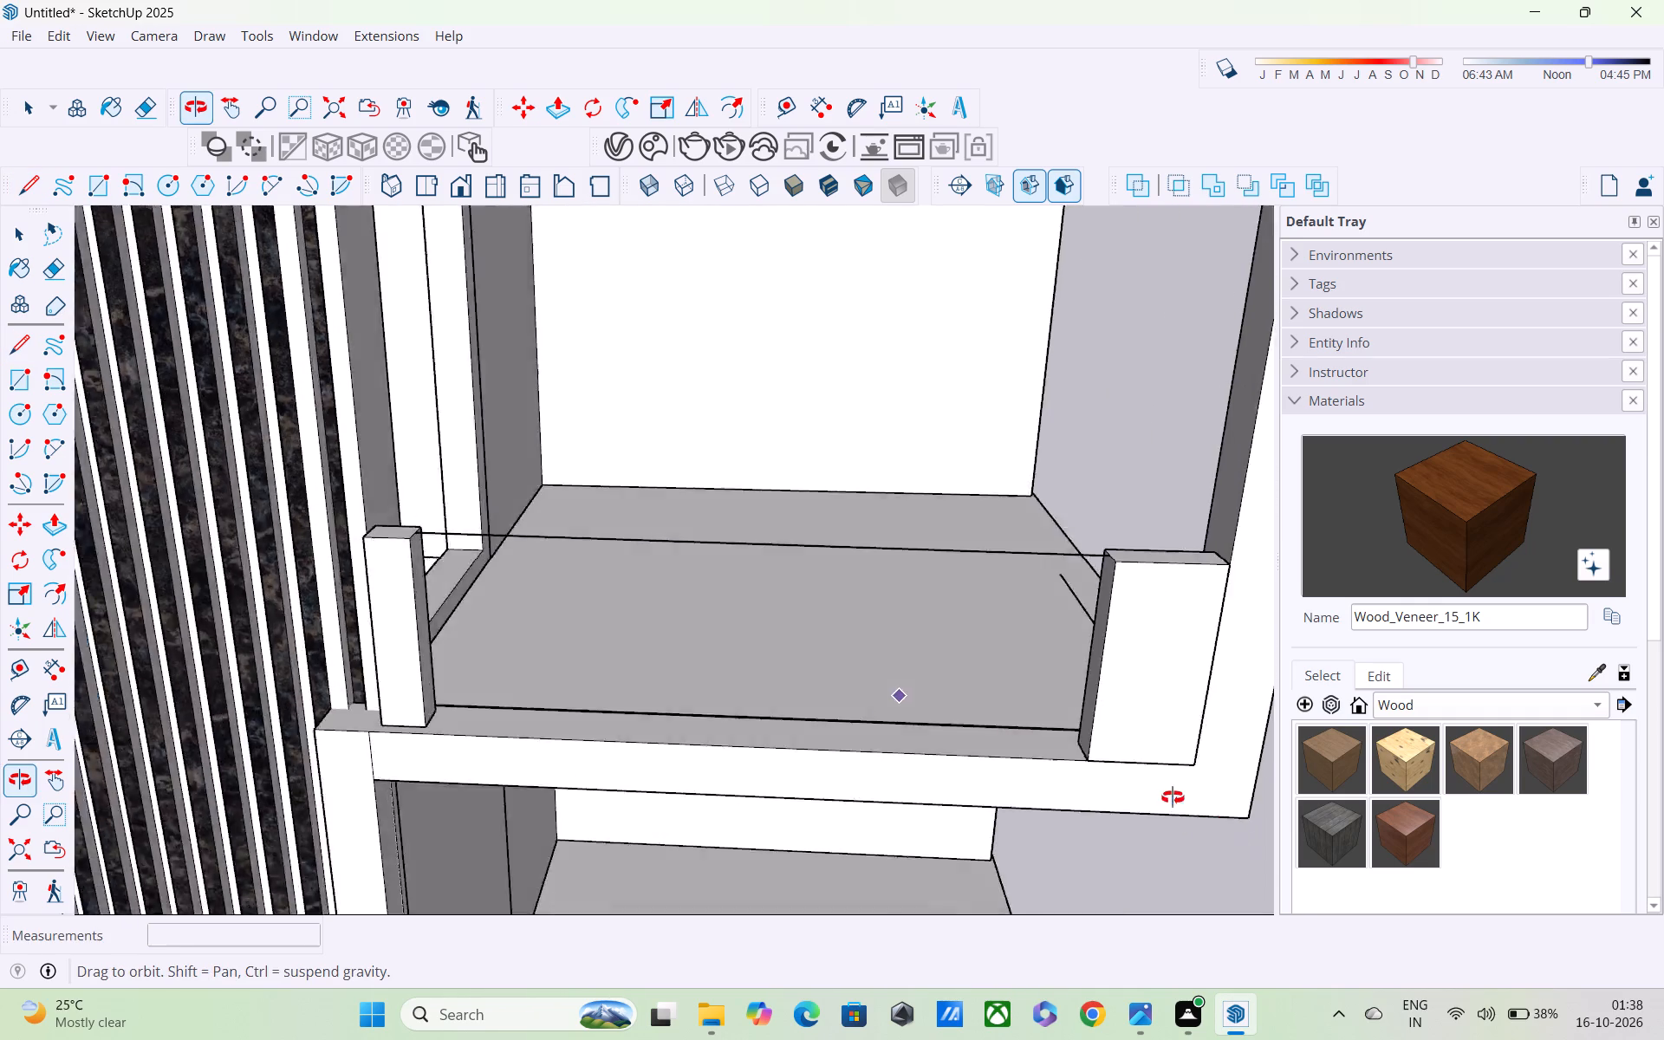
pyautogui.moveTo(1173, 797); pyautogui.dragTo(1204, 758, button='middle')
pyautogui.scroll(3, 1198, 699)
pyautogui.click(1084, 444)
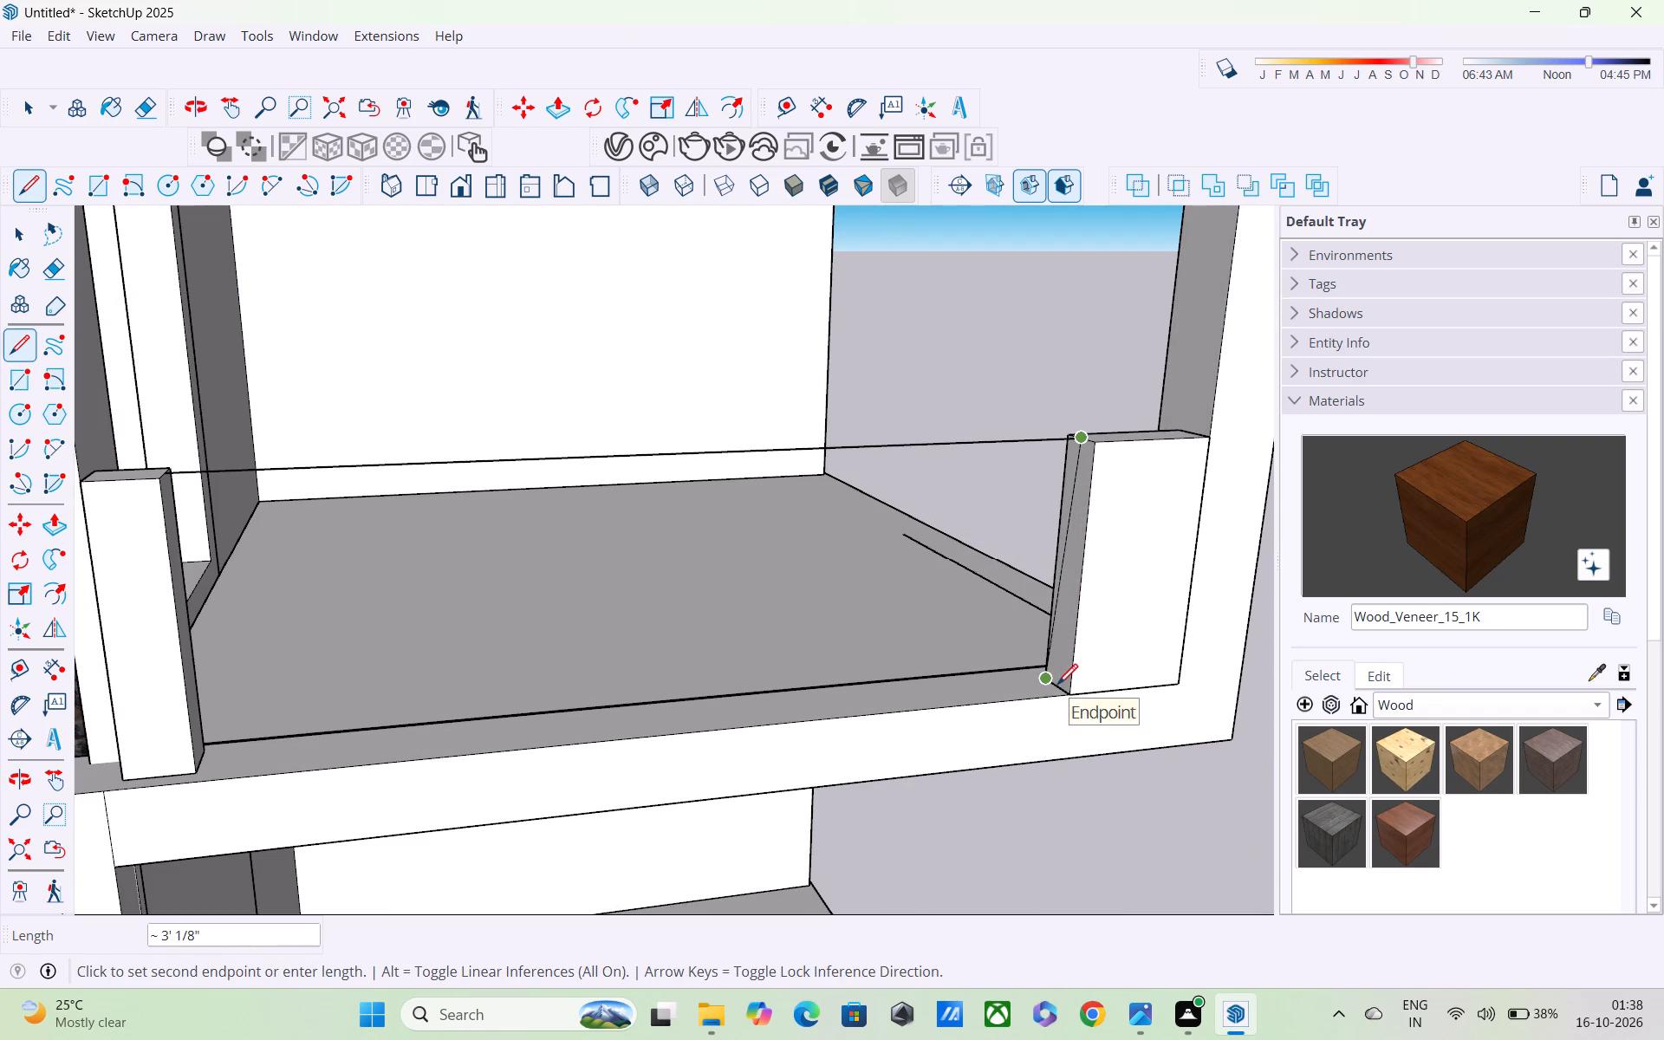
pyautogui.scroll(6, 1062, 691)
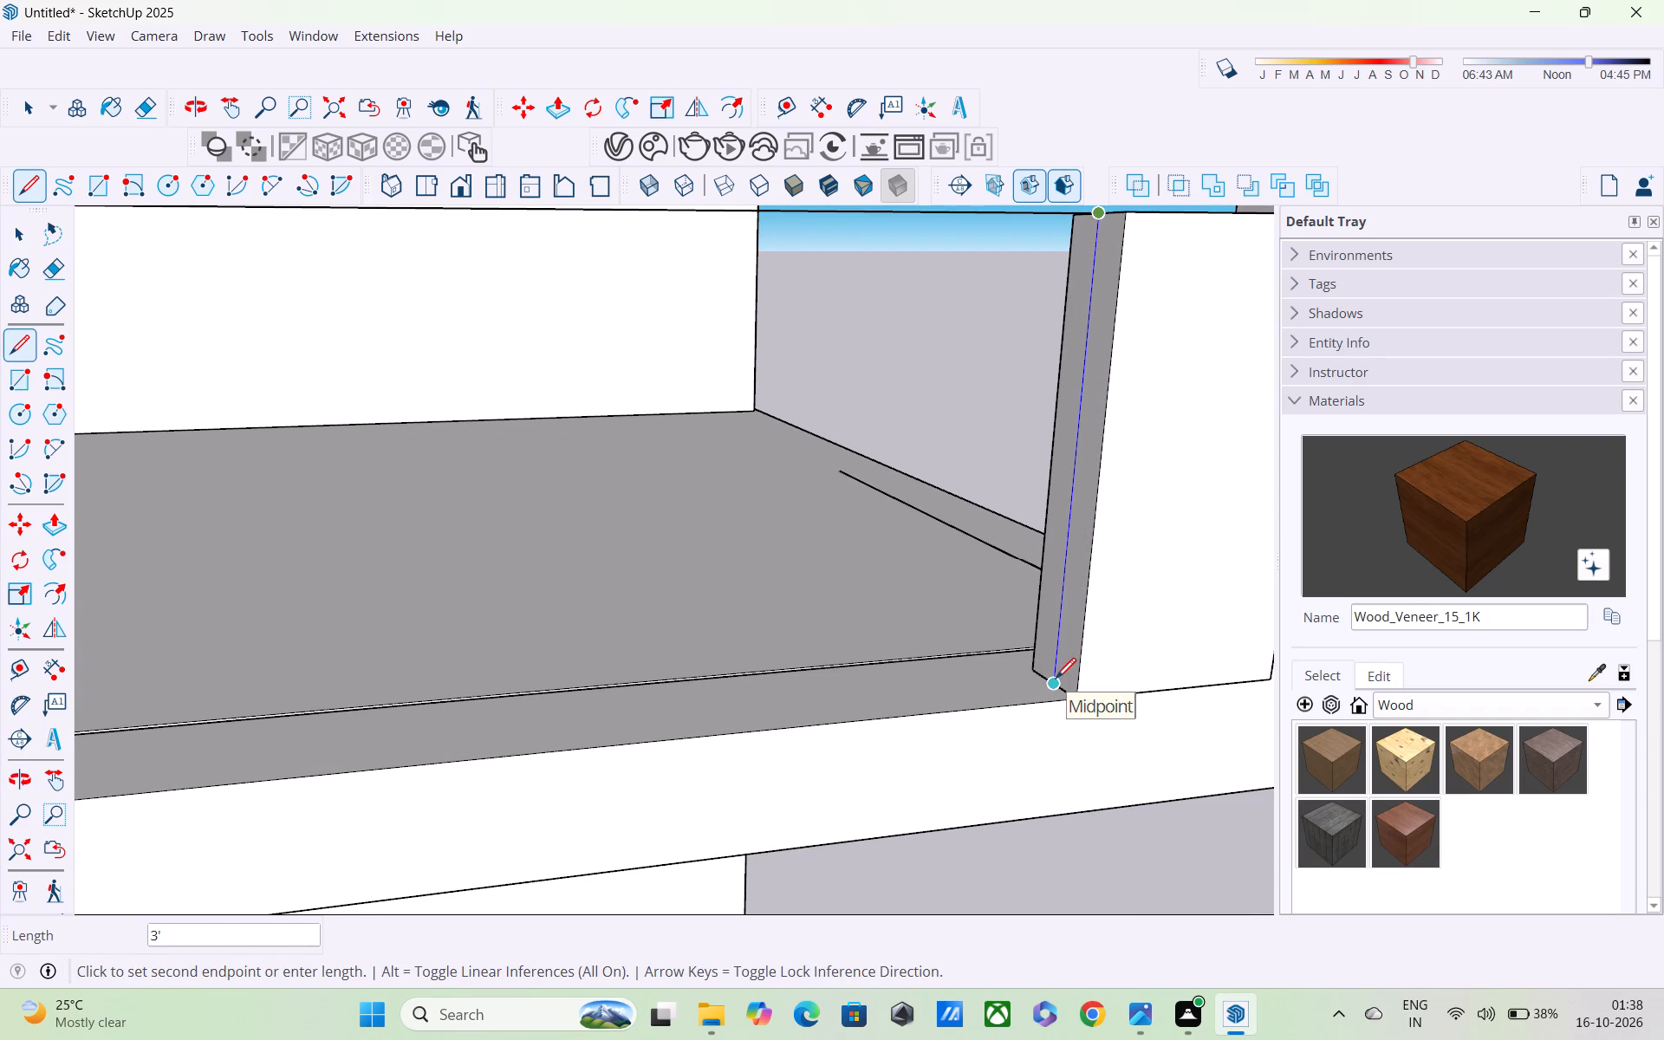
pyautogui.click(1056, 680)
# Draw a 3' vertical line on the tower-side post's inner side face, from its base midpoint up to the connecting line.
pyautogui.scroll(-6, 900, 701)
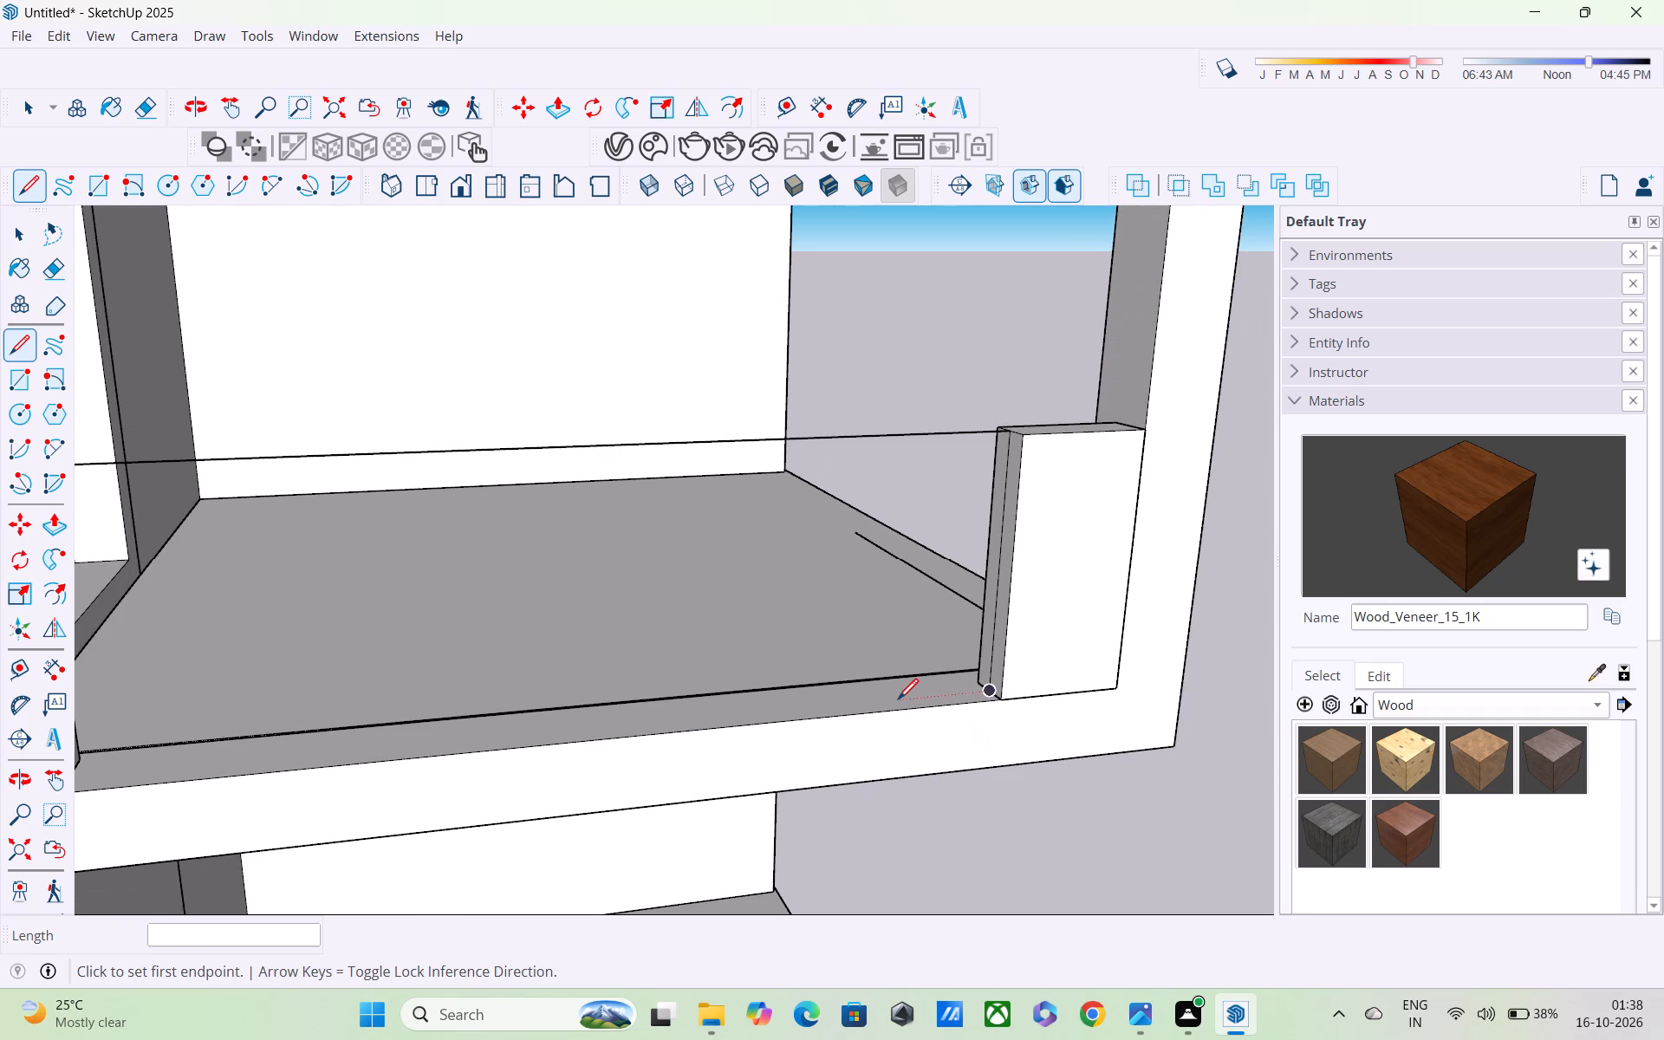
pyautogui.keyDown('shift'); pyautogui.moveTo(898, 701); pyautogui.dragTo(1267, 625, button='middle'); pyautogui.keyUp('shift')
pyautogui.keyDown('shift'); pyautogui.scroll(1, 1267, 625); pyautogui.keyUp('shift')
pyautogui.moveTo(914, 625); pyautogui.dragTo(465, 645, button='middle')
pyautogui.scroll(-1, 908, 626)
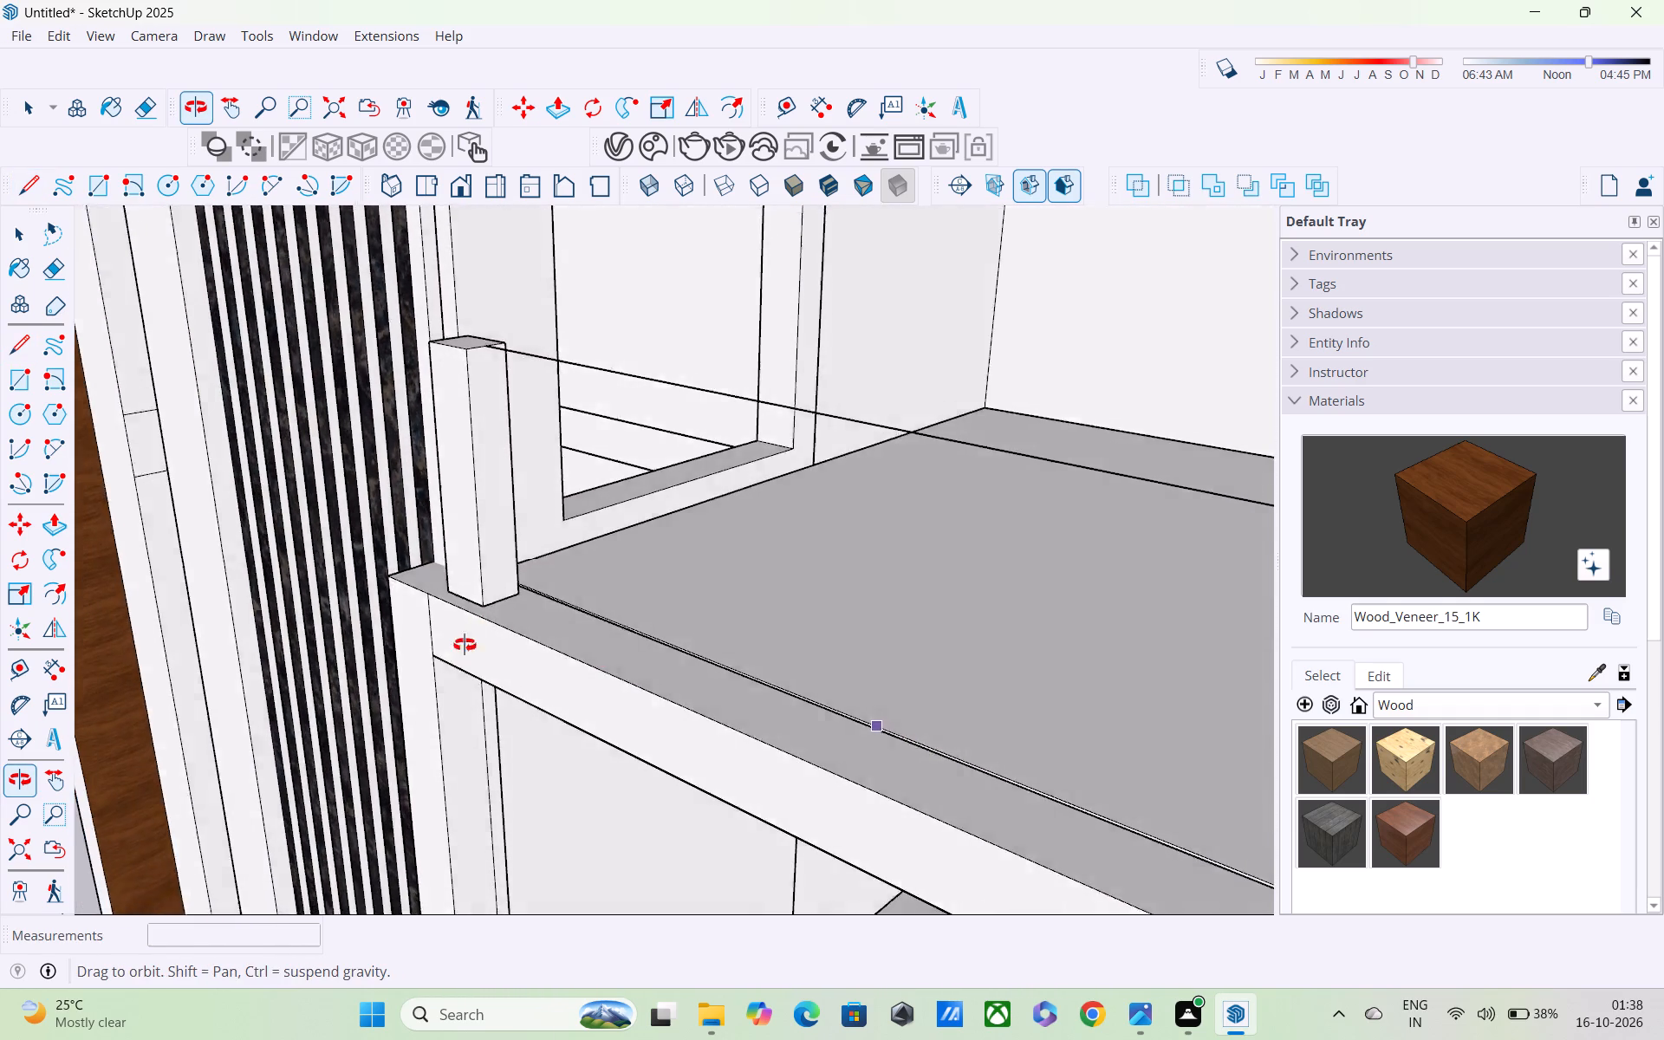
pyautogui.moveTo(465, 645); pyautogui.dragTo(463, 651, button='middle')
pyautogui.scroll(3, 509, 604)
pyautogui.click(503, 608)
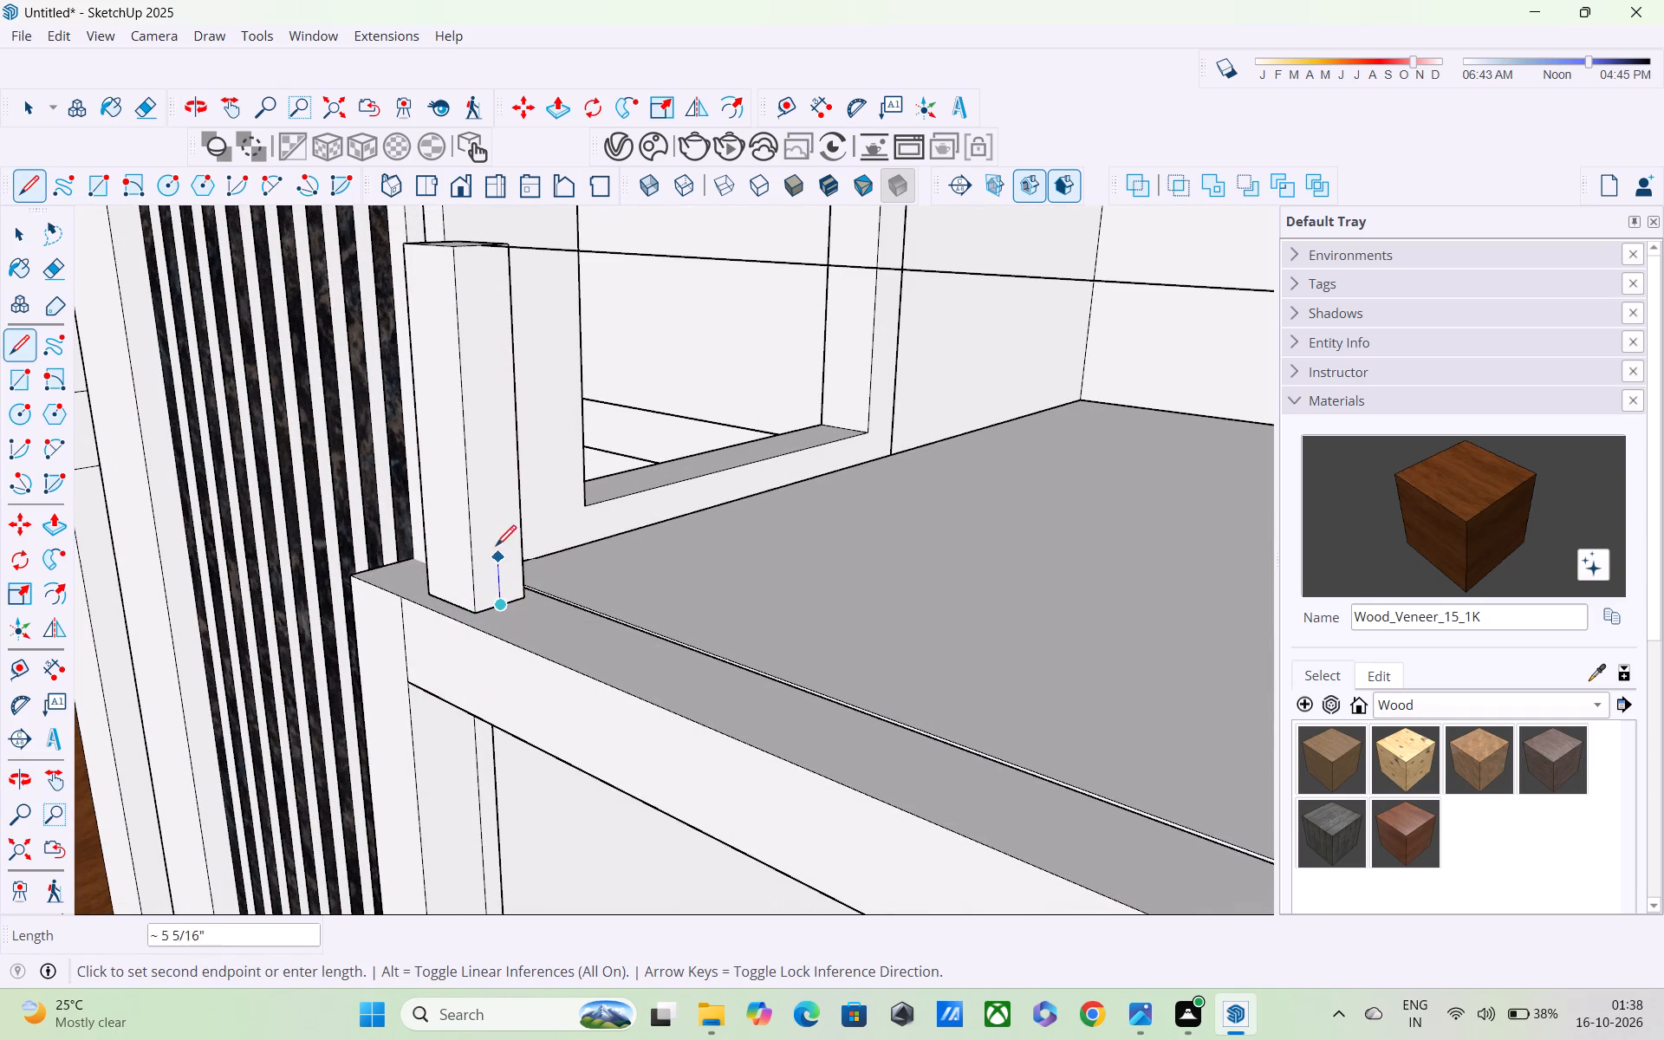
pyautogui.moveTo(499, 413); pyautogui.dragTo(541, 530, button='middle')
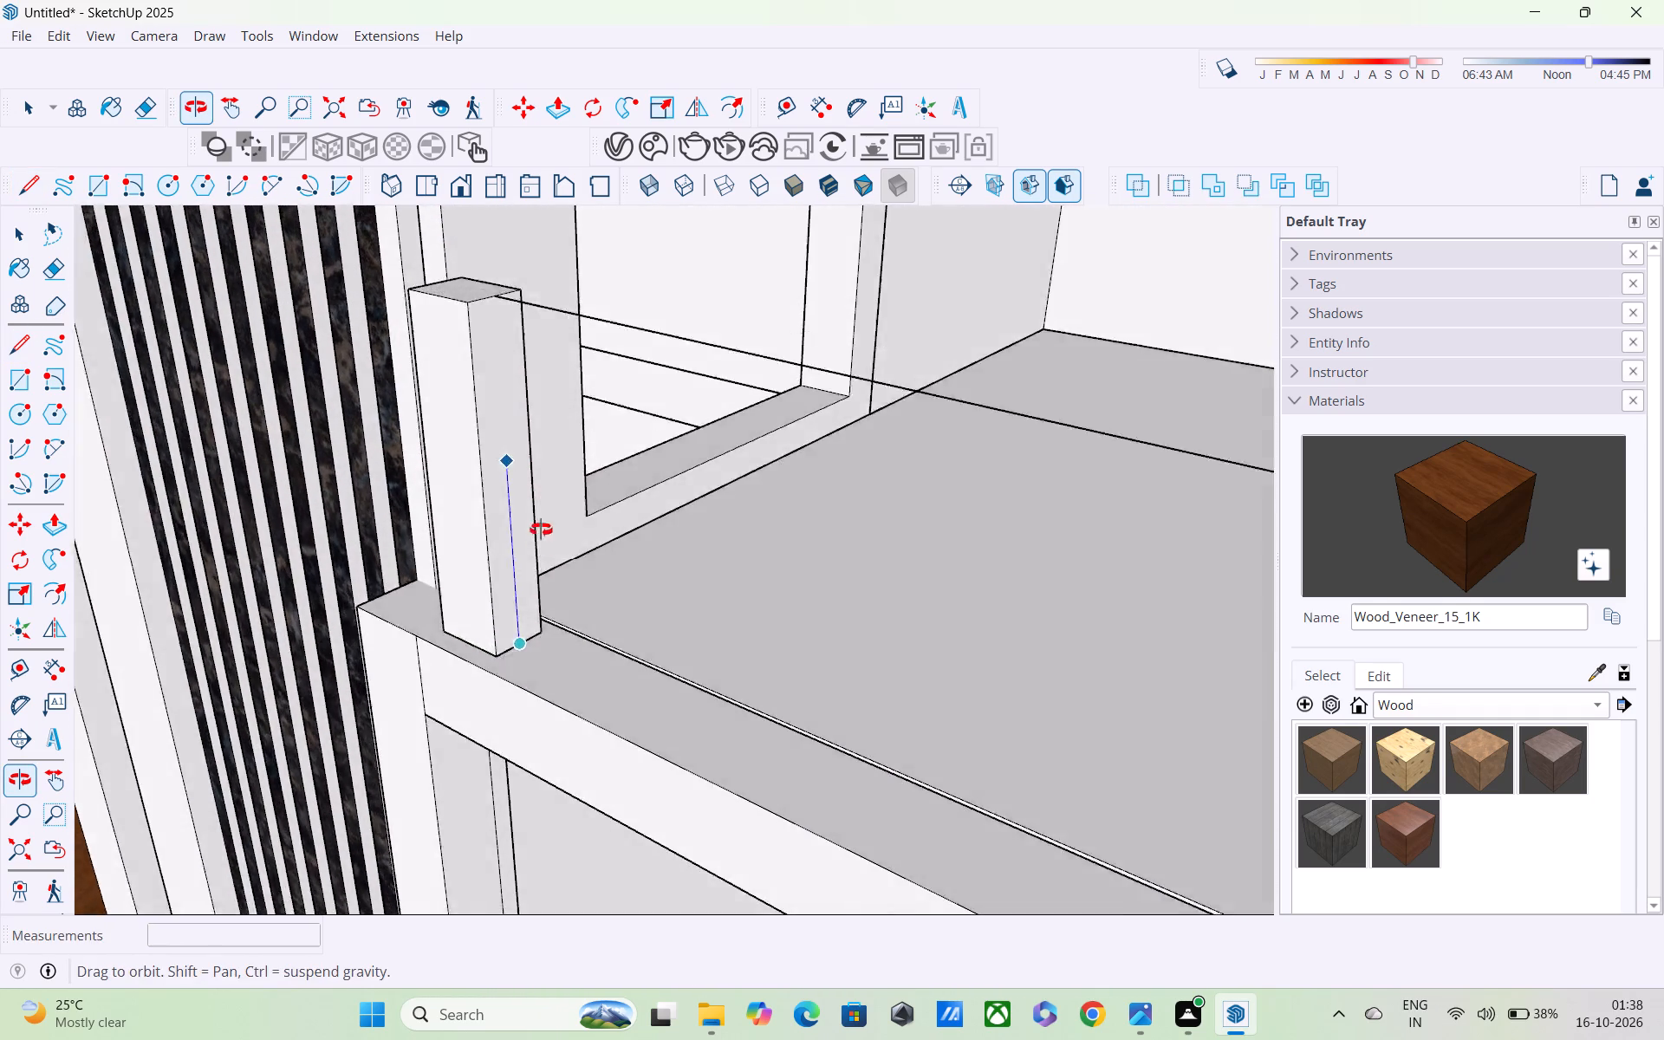
pyautogui.moveTo(541, 530); pyautogui.dragTo(543, 569, button='middle')
pyautogui.scroll(3, 496, 404)
pyautogui.click(497, 403)
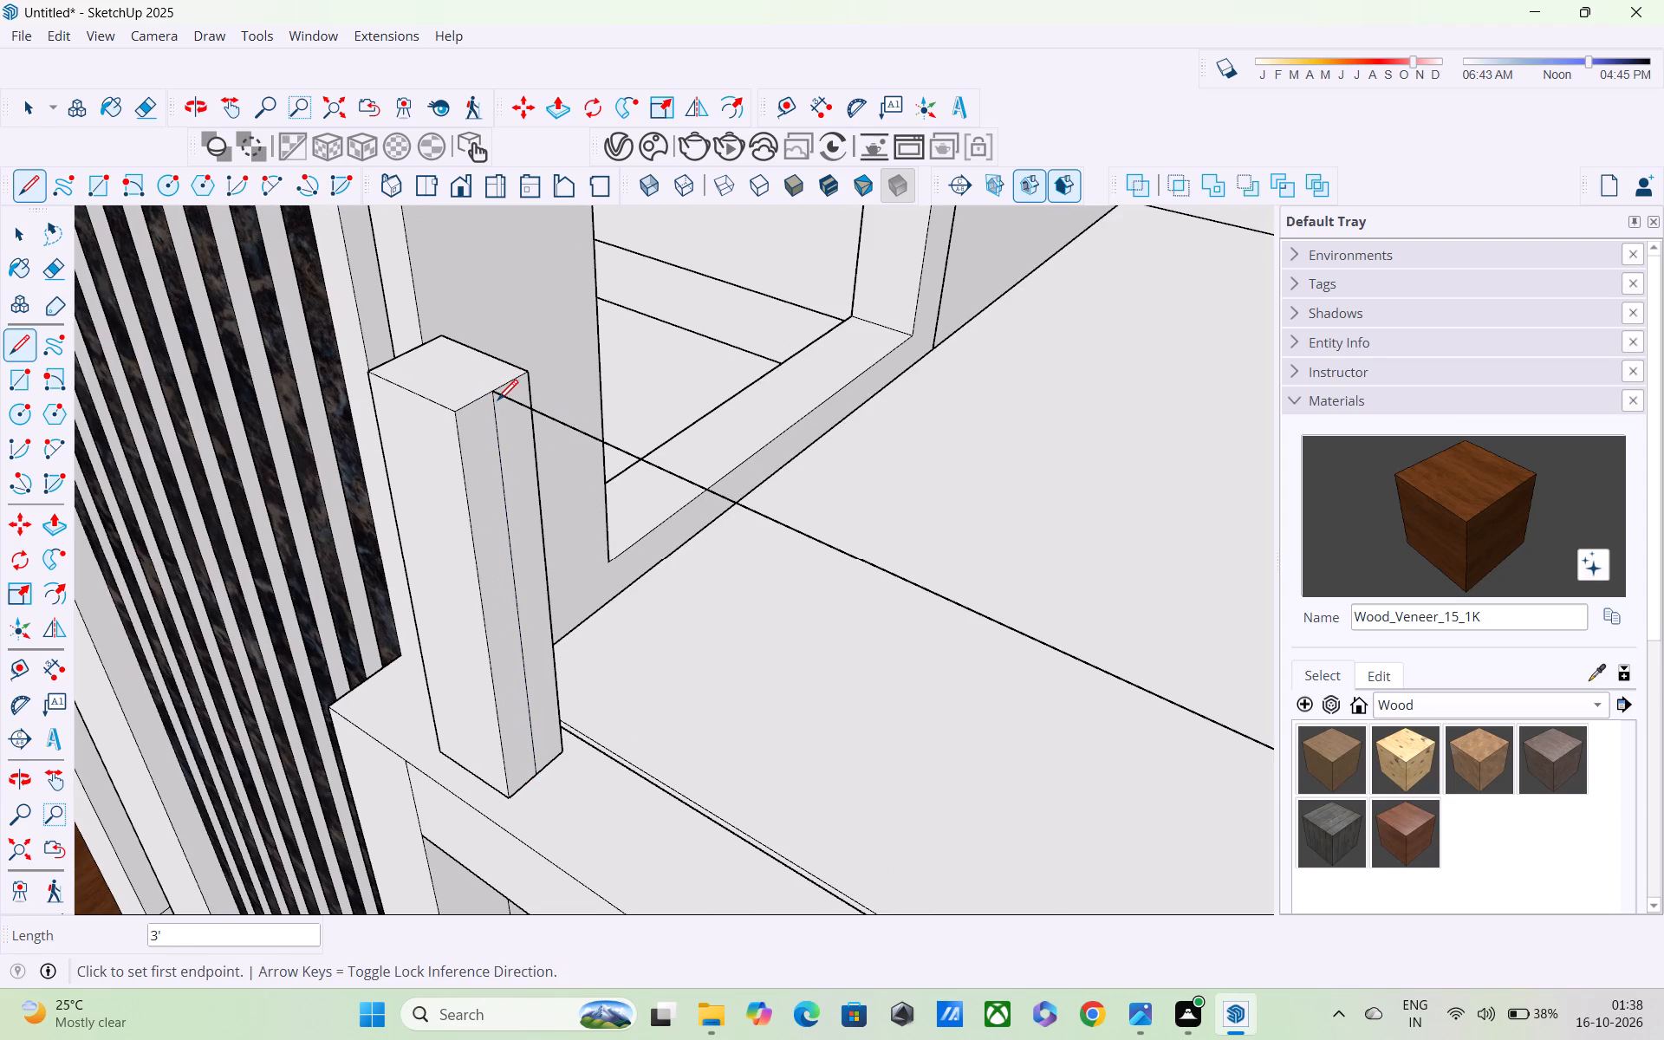
# Close the panel outline between the posts with a floor line about 9' 7 11/16" long joining the two vertical lines' lower ends.
pyautogui.scroll(-3, 504, 430)
pyautogui.click(530, 708)
pyautogui.scroll(-2, 555, 724)
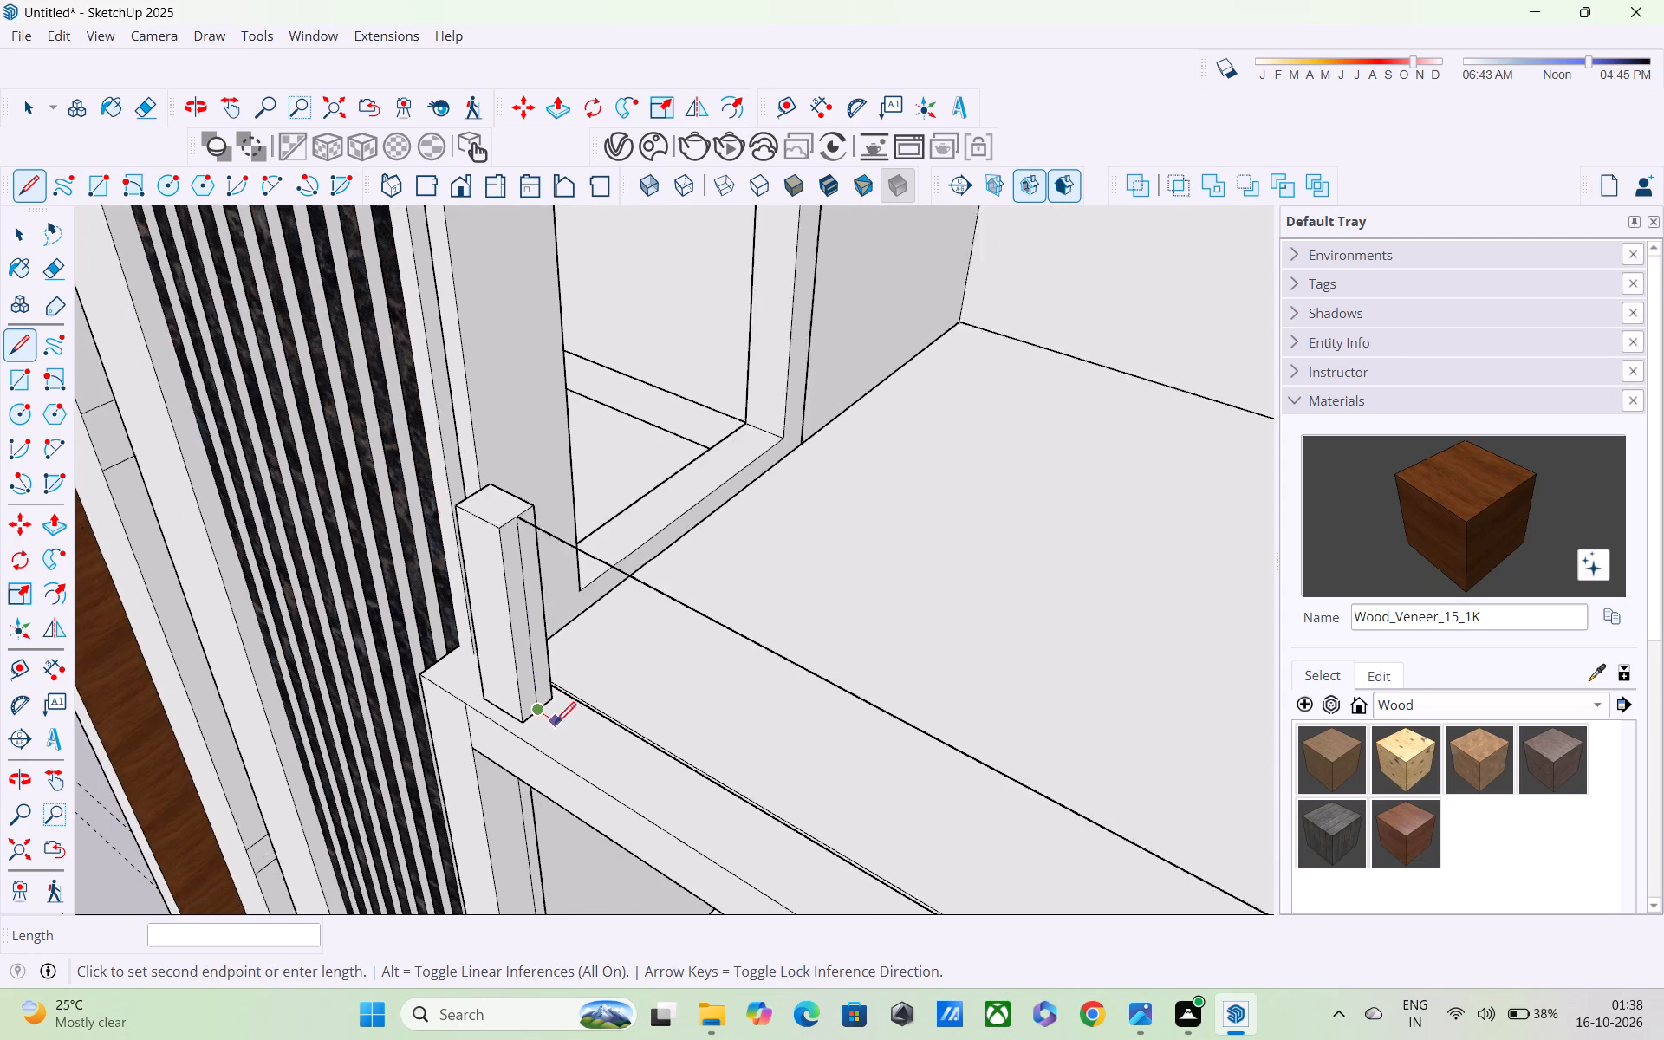
pyautogui.scroll(-6, 556, 725)
pyautogui.scroll(-3, 655, 777)
pyautogui.moveTo(676, 798); pyautogui.dragTo(558, 666, button='middle')
pyautogui.moveTo(718, 748); pyautogui.dragTo(1093, 682, button='middle')
pyautogui.scroll(4, 1112, 648)
pyautogui.scroll(3, 1143, 509)
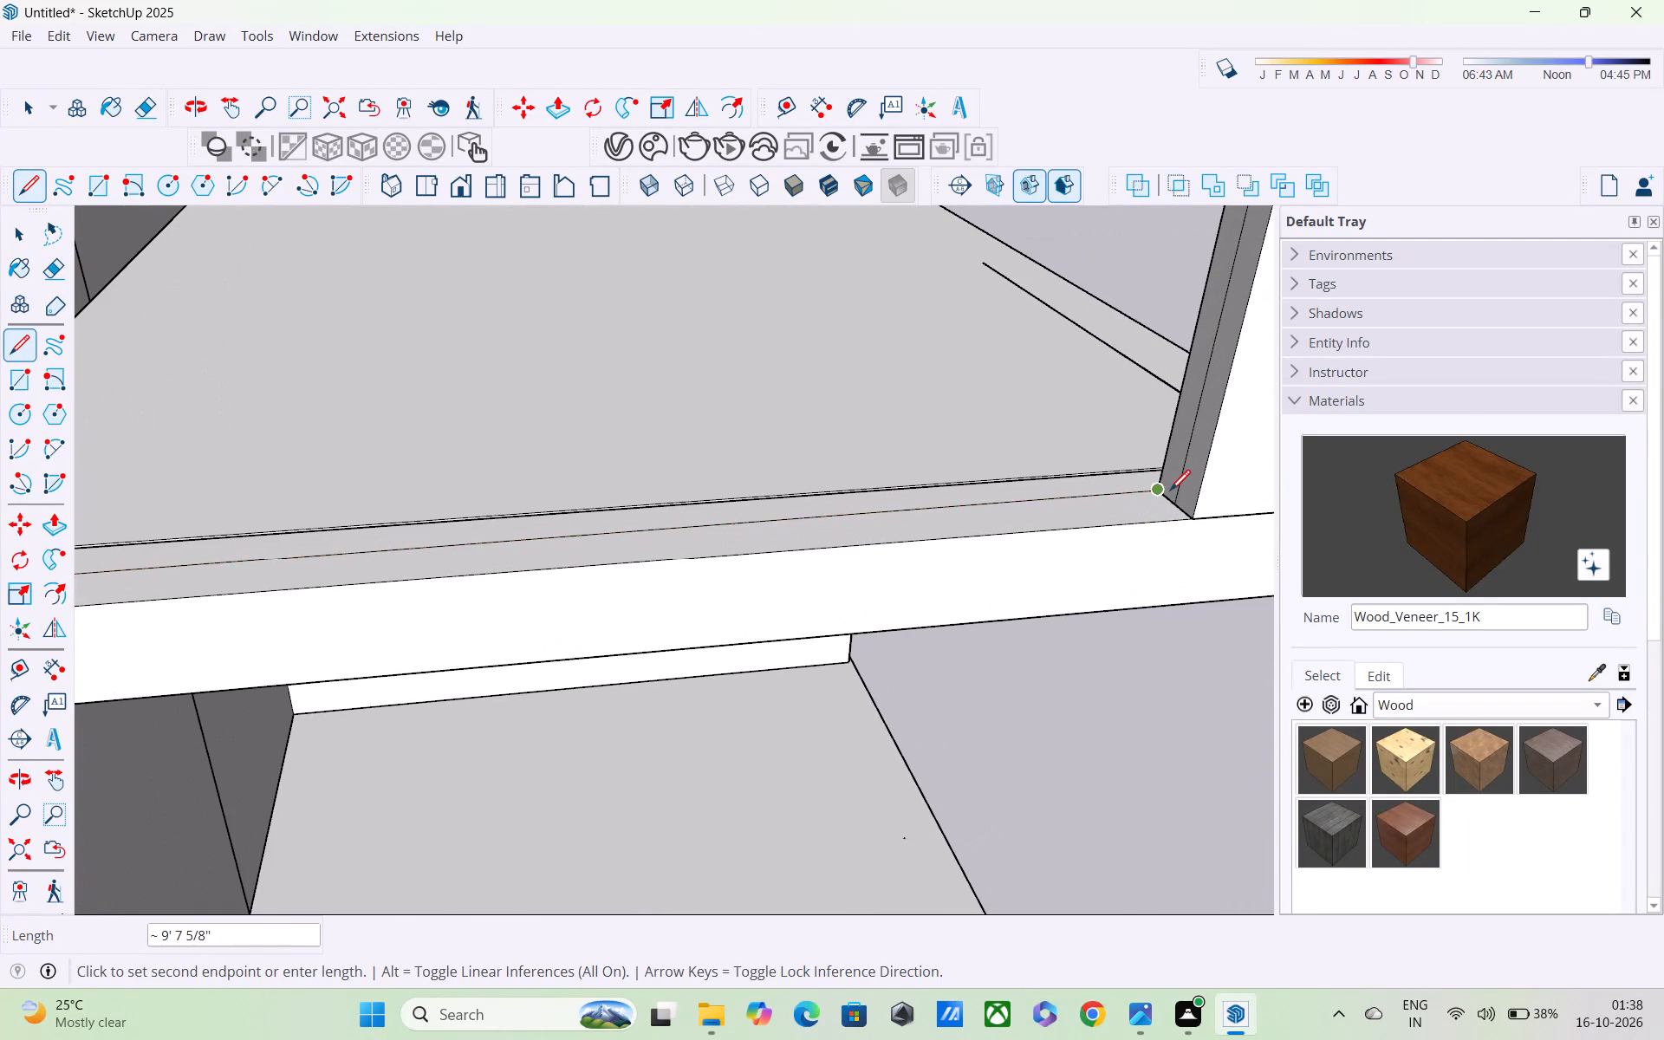
pyautogui.scroll(10, 1173, 502)
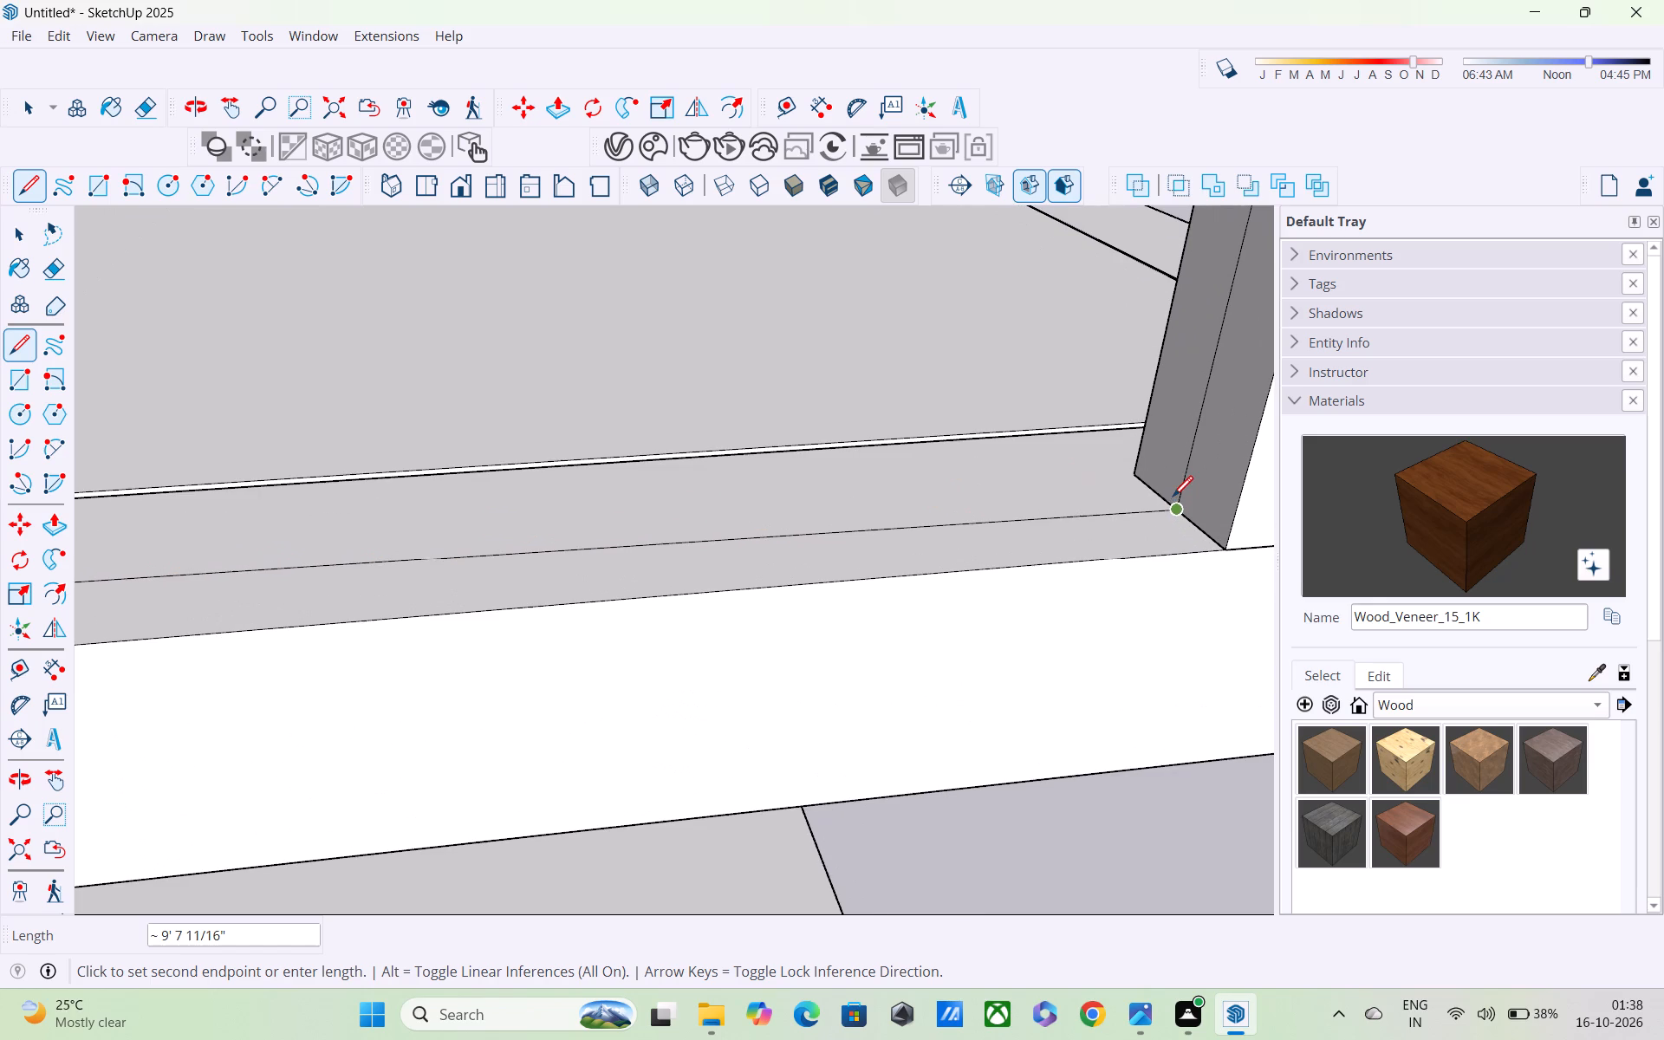
pyautogui.scroll(8, 1173, 506)
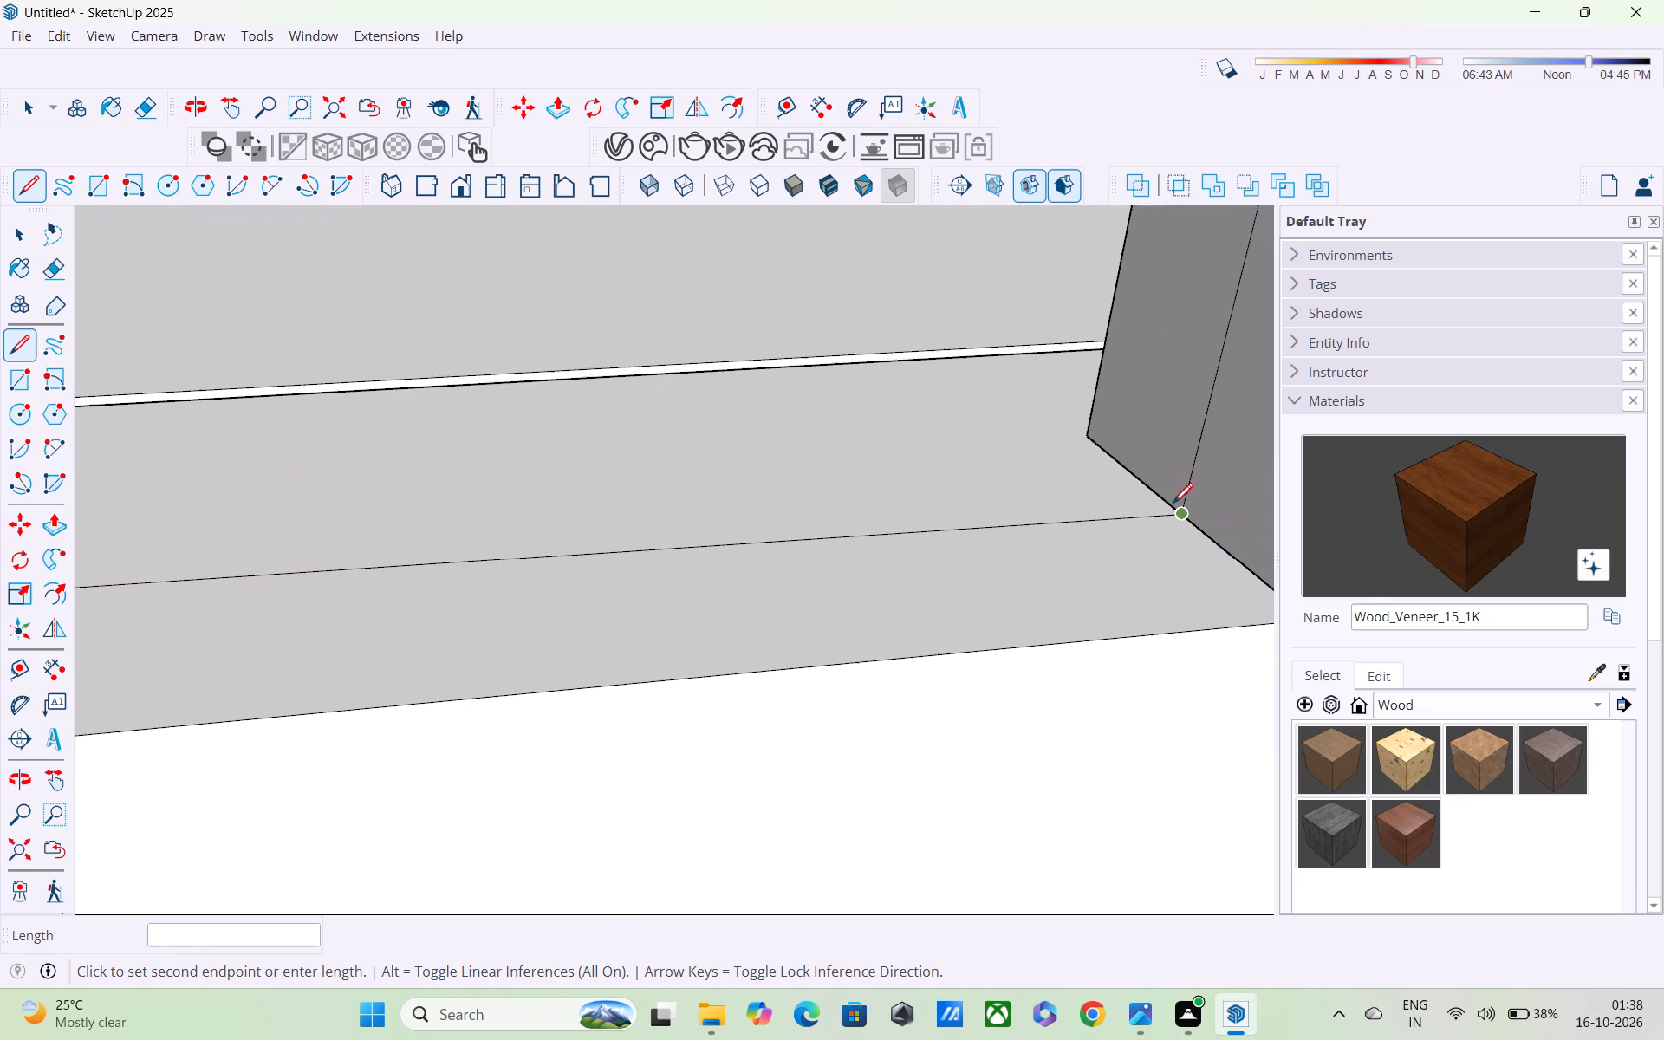
pyautogui.scroll(7, 1173, 505)
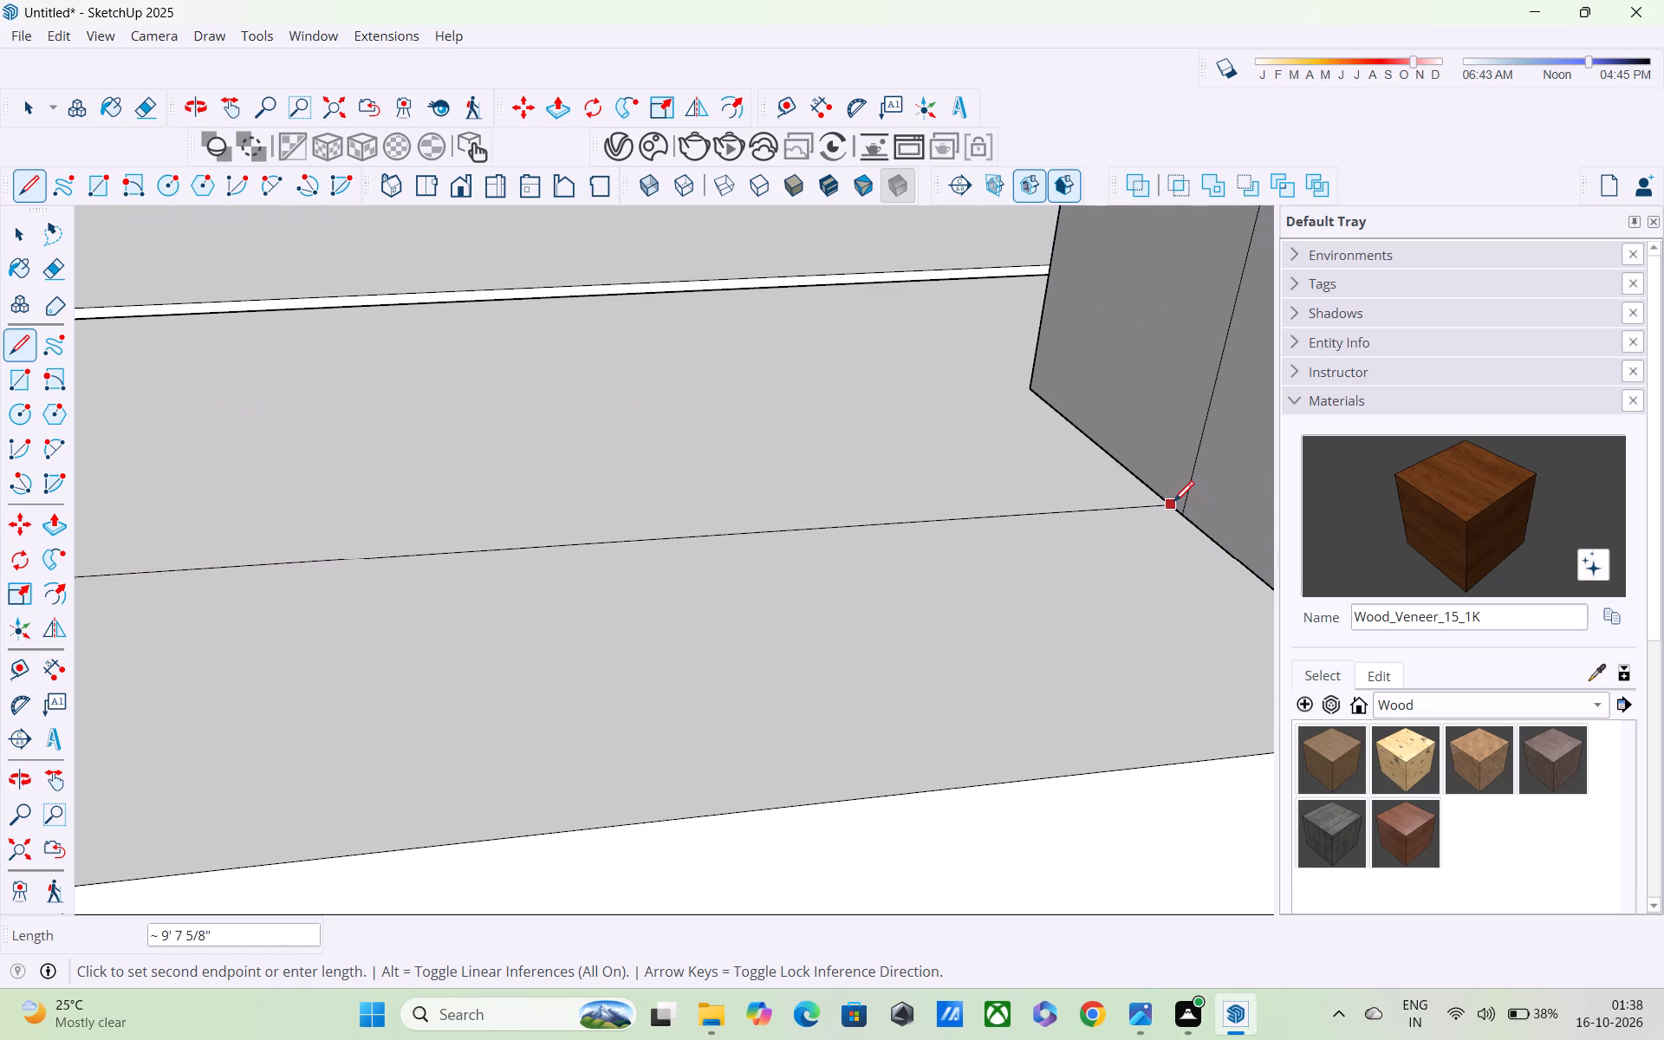
pyautogui.scroll(9, 1172, 506)
pyautogui.click(1181, 522)
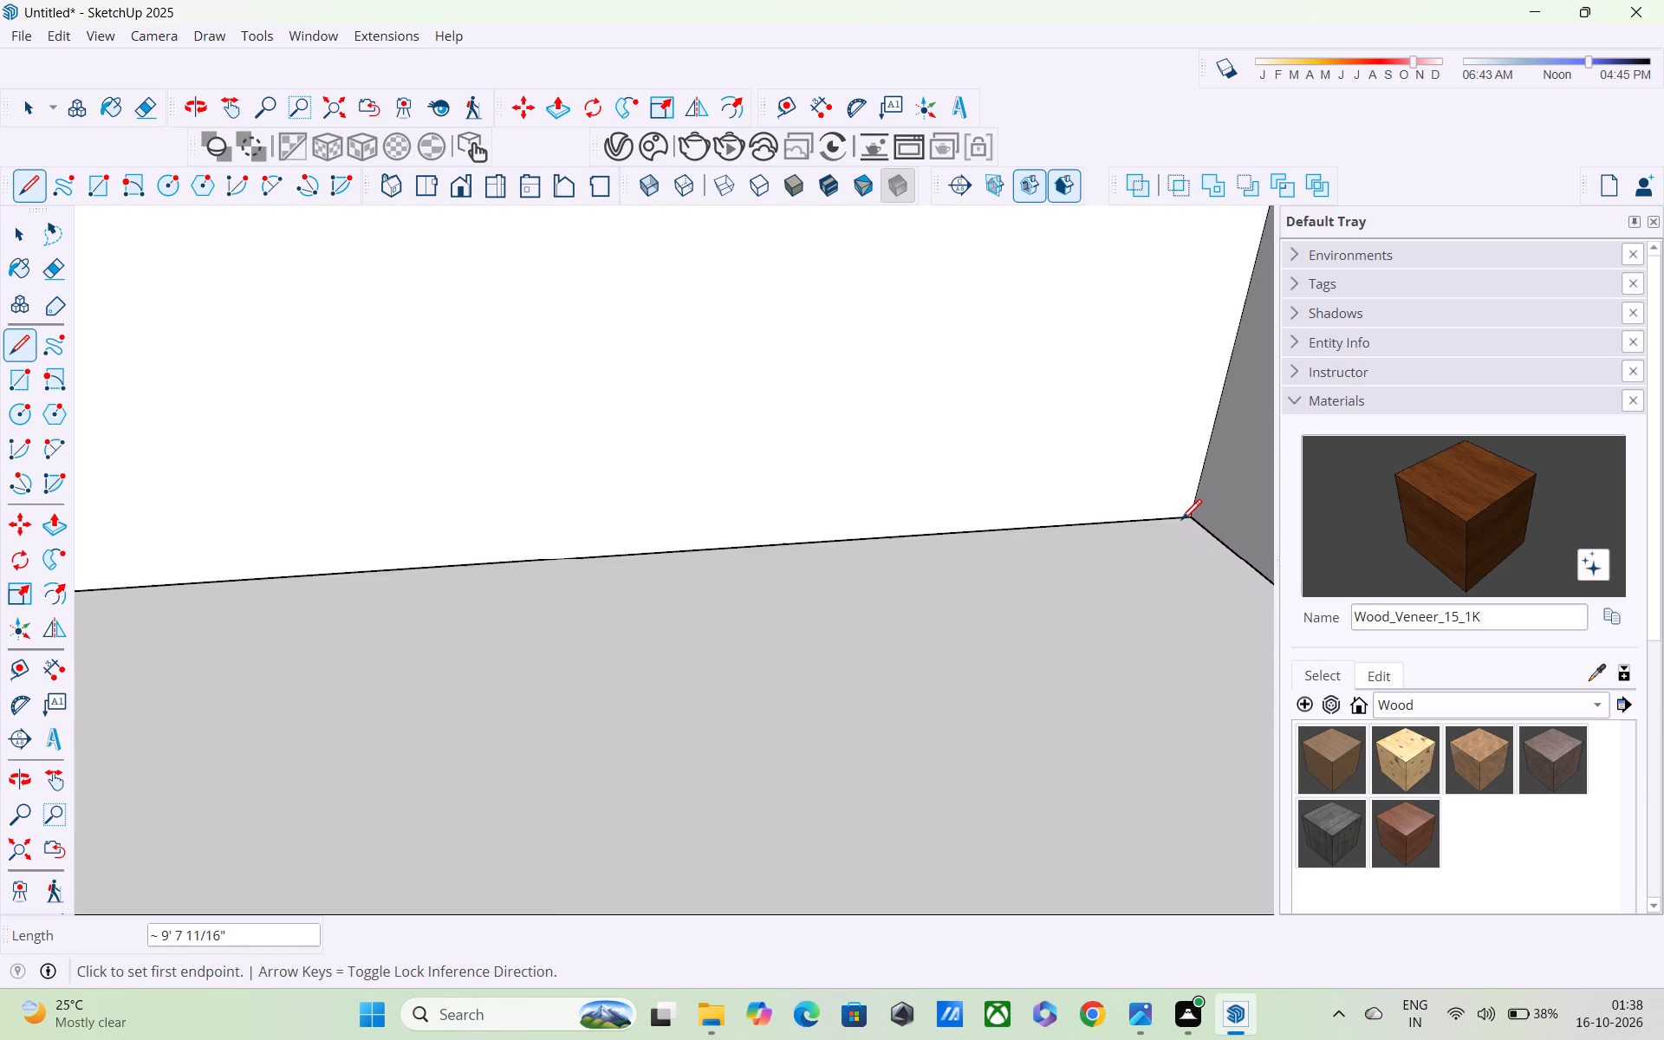
# Examine the panel face between the two short posts from several angles.
pyautogui.scroll(-20, 1181, 522)
pyautogui.scroll(-6, 1091, 537)
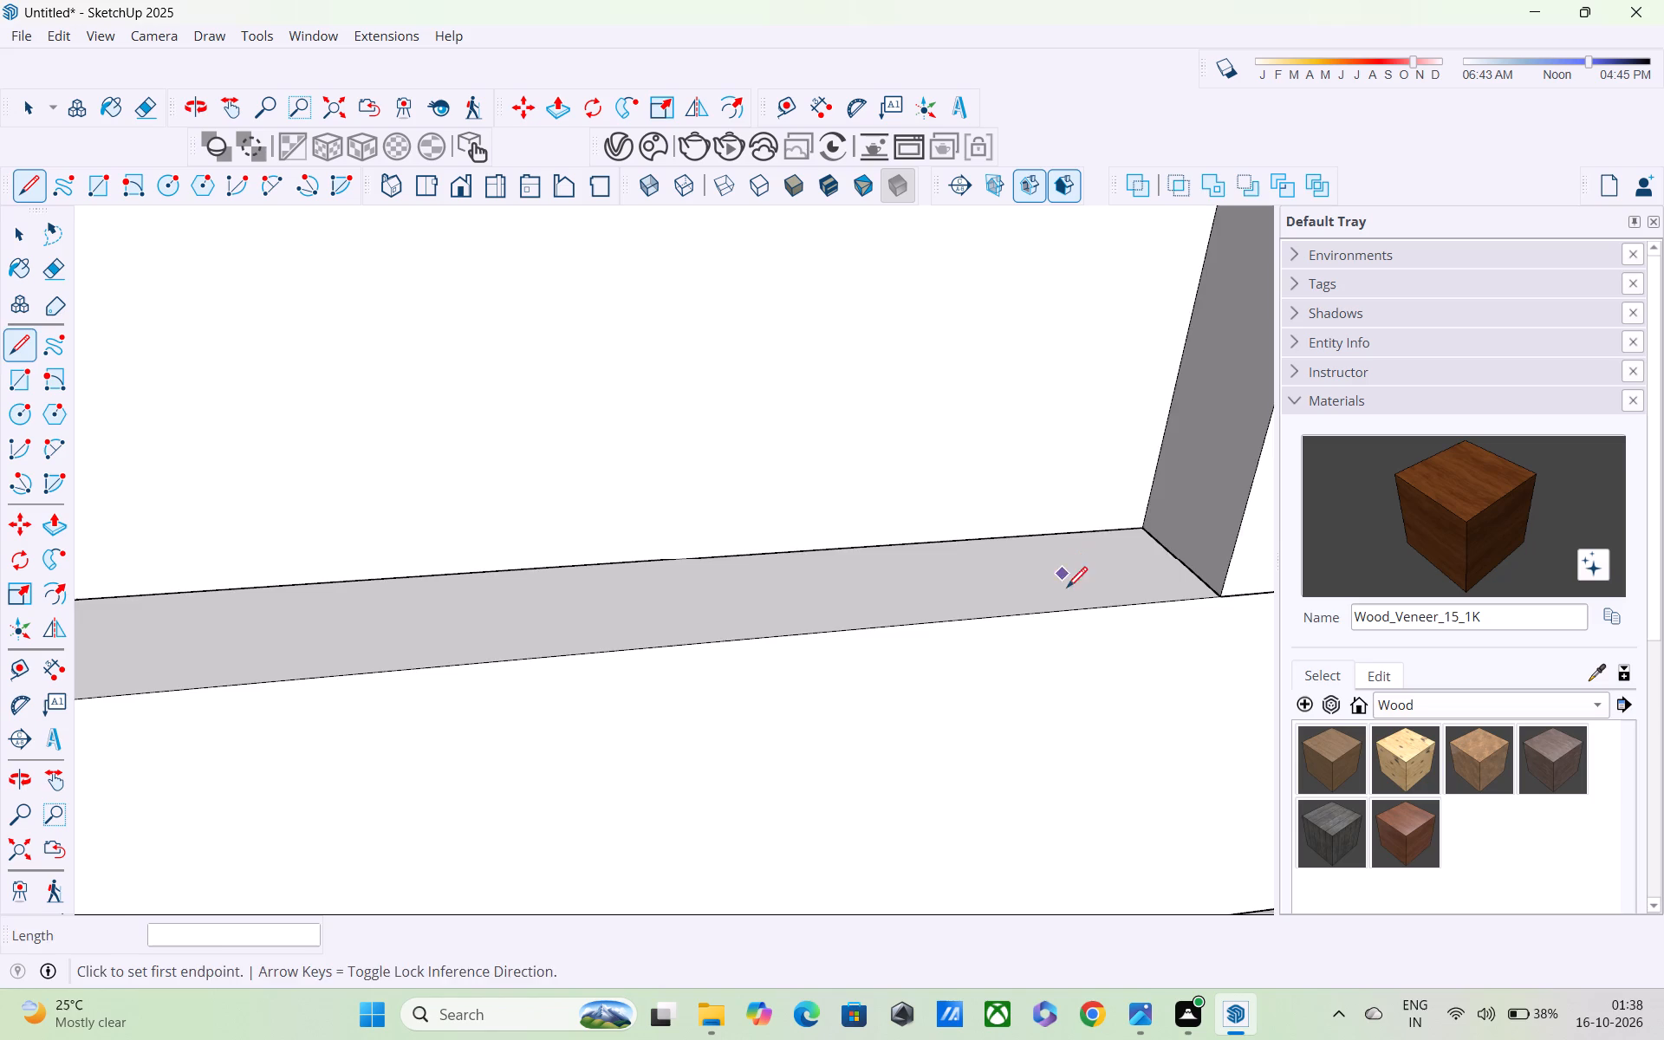
pyautogui.keyDown('shift'); pyautogui.moveTo(1072, 601); pyautogui.dragTo(1258, 666, button='middle'); pyautogui.keyUp('shift')
pyautogui.moveTo(1031, 609); pyautogui.dragTo(1063, 740, button='middle')
pyautogui.scroll(1, 1063, 740)
pyautogui.scroll(-5, 1048, 708)
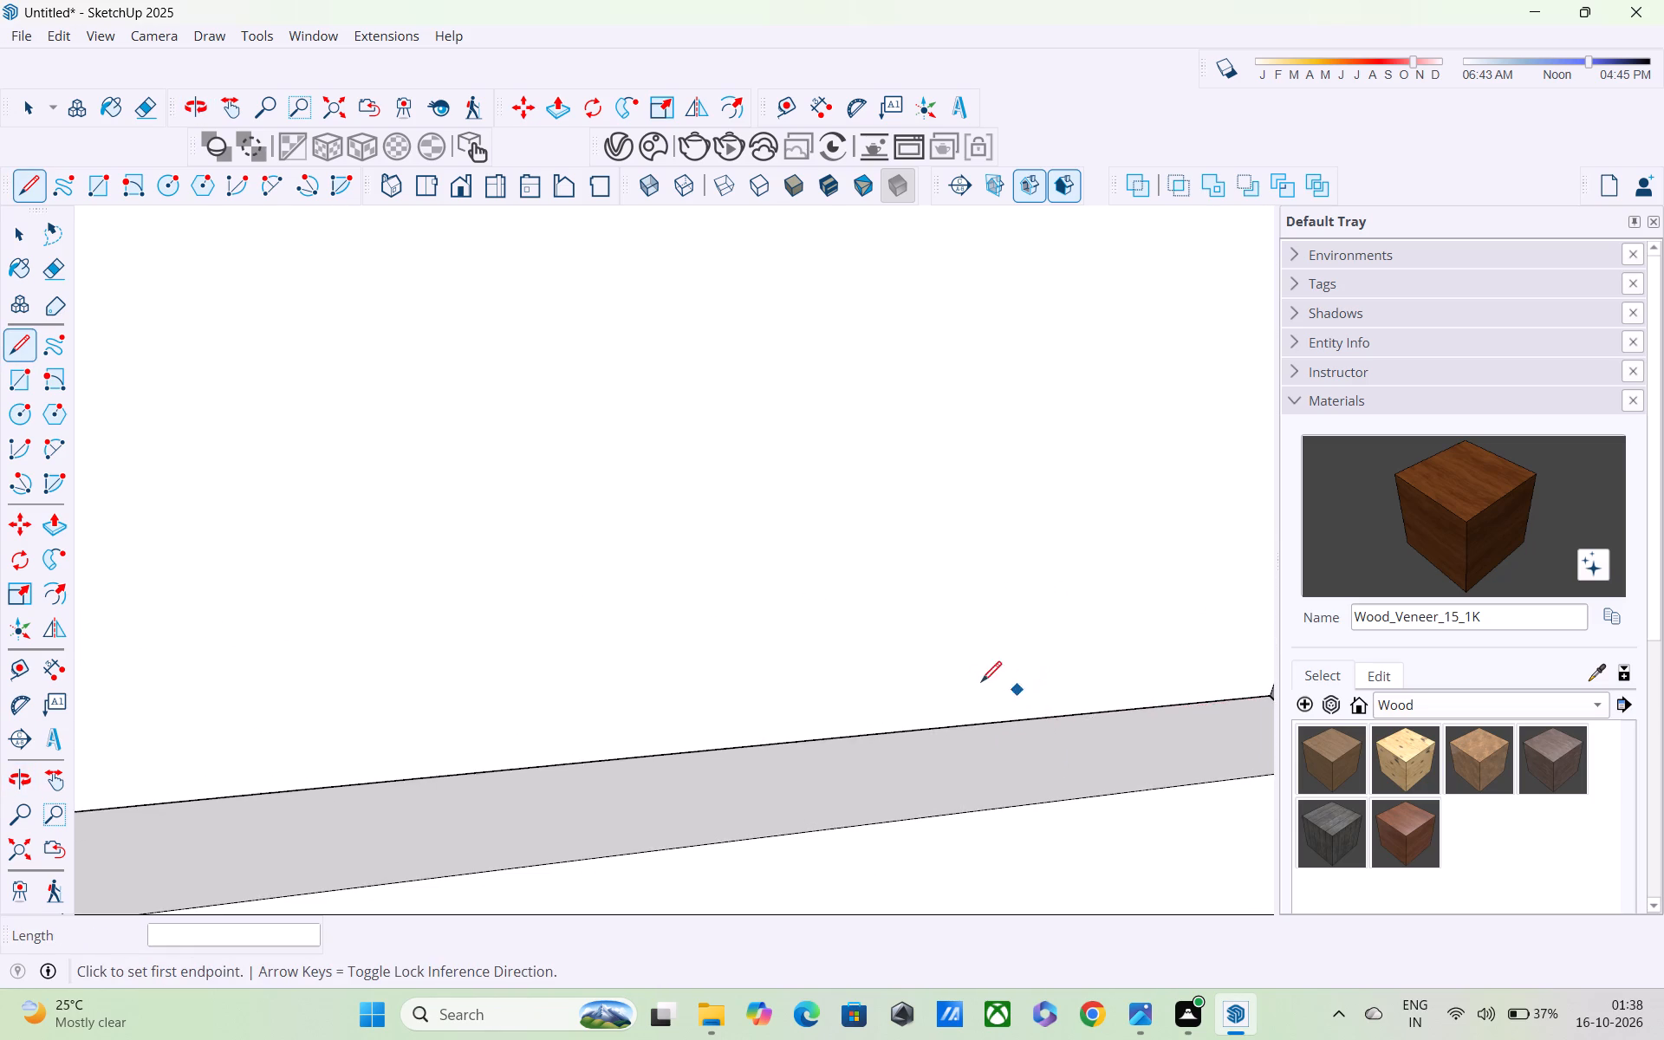
pyautogui.scroll(-9, 981, 684)
pyautogui.keyDown('shift'); pyautogui.moveTo(930, 665); pyautogui.dragTo(1195, 740, button='middle'); pyautogui.keyUp('shift')
pyautogui.scroll(-11, 1024, 720)
pyautogui.keyDown('shift'); pyautogui.scroll(1, 885, 709); pyautogui.keyUp('shift')
pyautogui.keyDown('shift'); pyautogui.moveTo(836, 704); pyautogui.dragTo(852, 710, button='middle'); pyautogui.keyUp('shift')
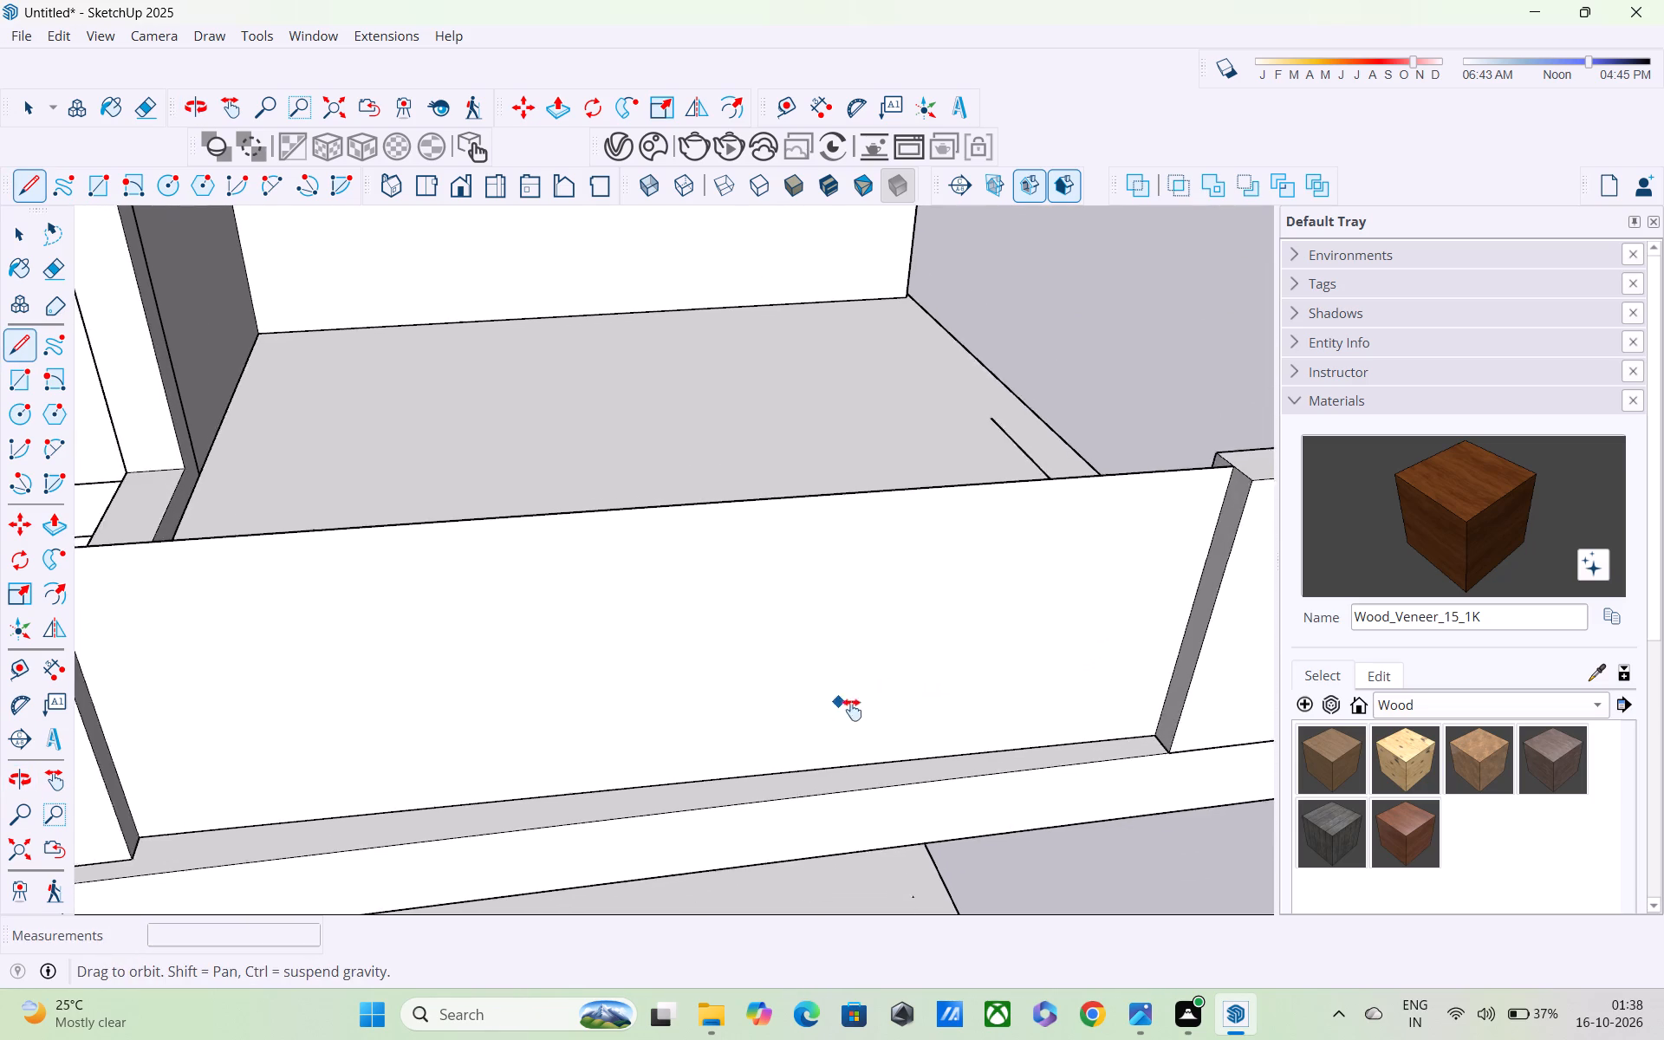
pyautogui.keyDown('shift'); pyautogui.moveTo(852, 710); pyautogui.dragTo(1150, 655, button='middle'); pyautogui.keyUp('shift')
pyautogui.moveTo(721, 698); pyautogui.dragTo(678, 545, button='middle')
pyautogui.scroll(-4, 678, 546)
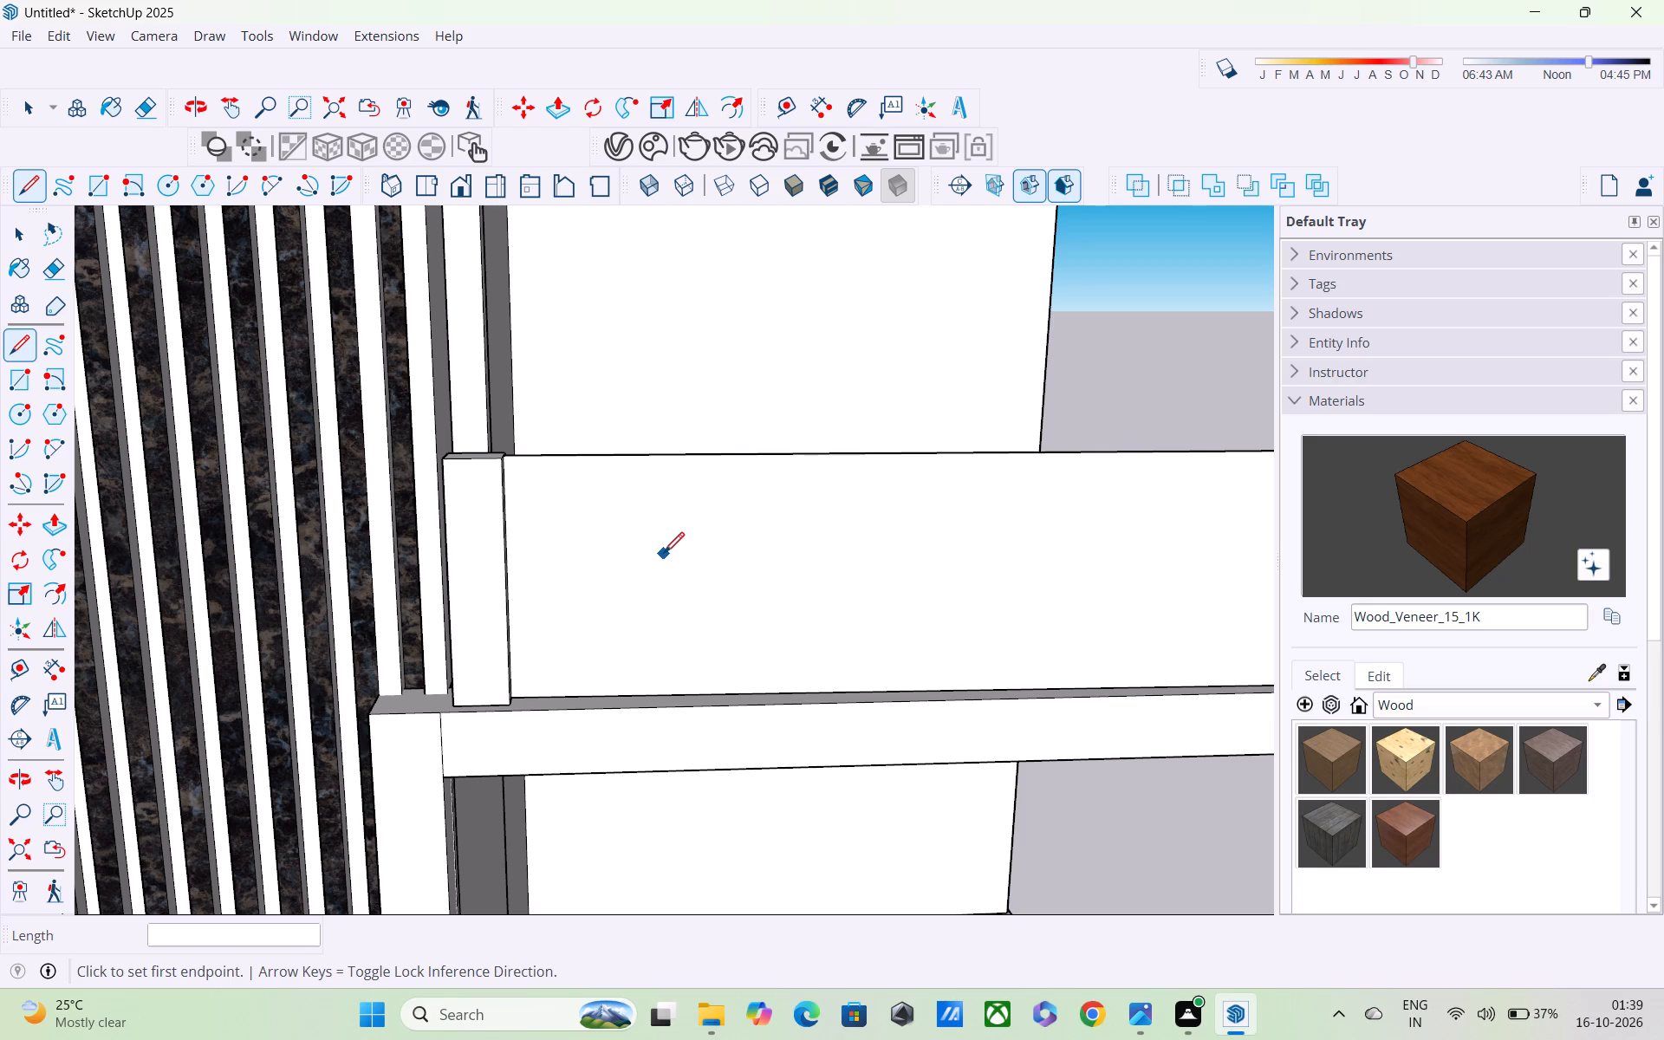
# Draw a narrow upright rectangle about 2' 8" tall and 1 1/8" wide on the panel face, just beside the tower-side post.
pyautogui.keyDown('shift'); pyautogui.scroll(1, 664, 555); pyautogui.keyUp('shift')
pyautogui.keyDown('shift'); pyautogui.moveTo(663, 554); pyautogui.dragTo(666, 680, button='middle'); pyautogui.keyUp('shift')
pyautogui.scroll(-4, 647, 654)
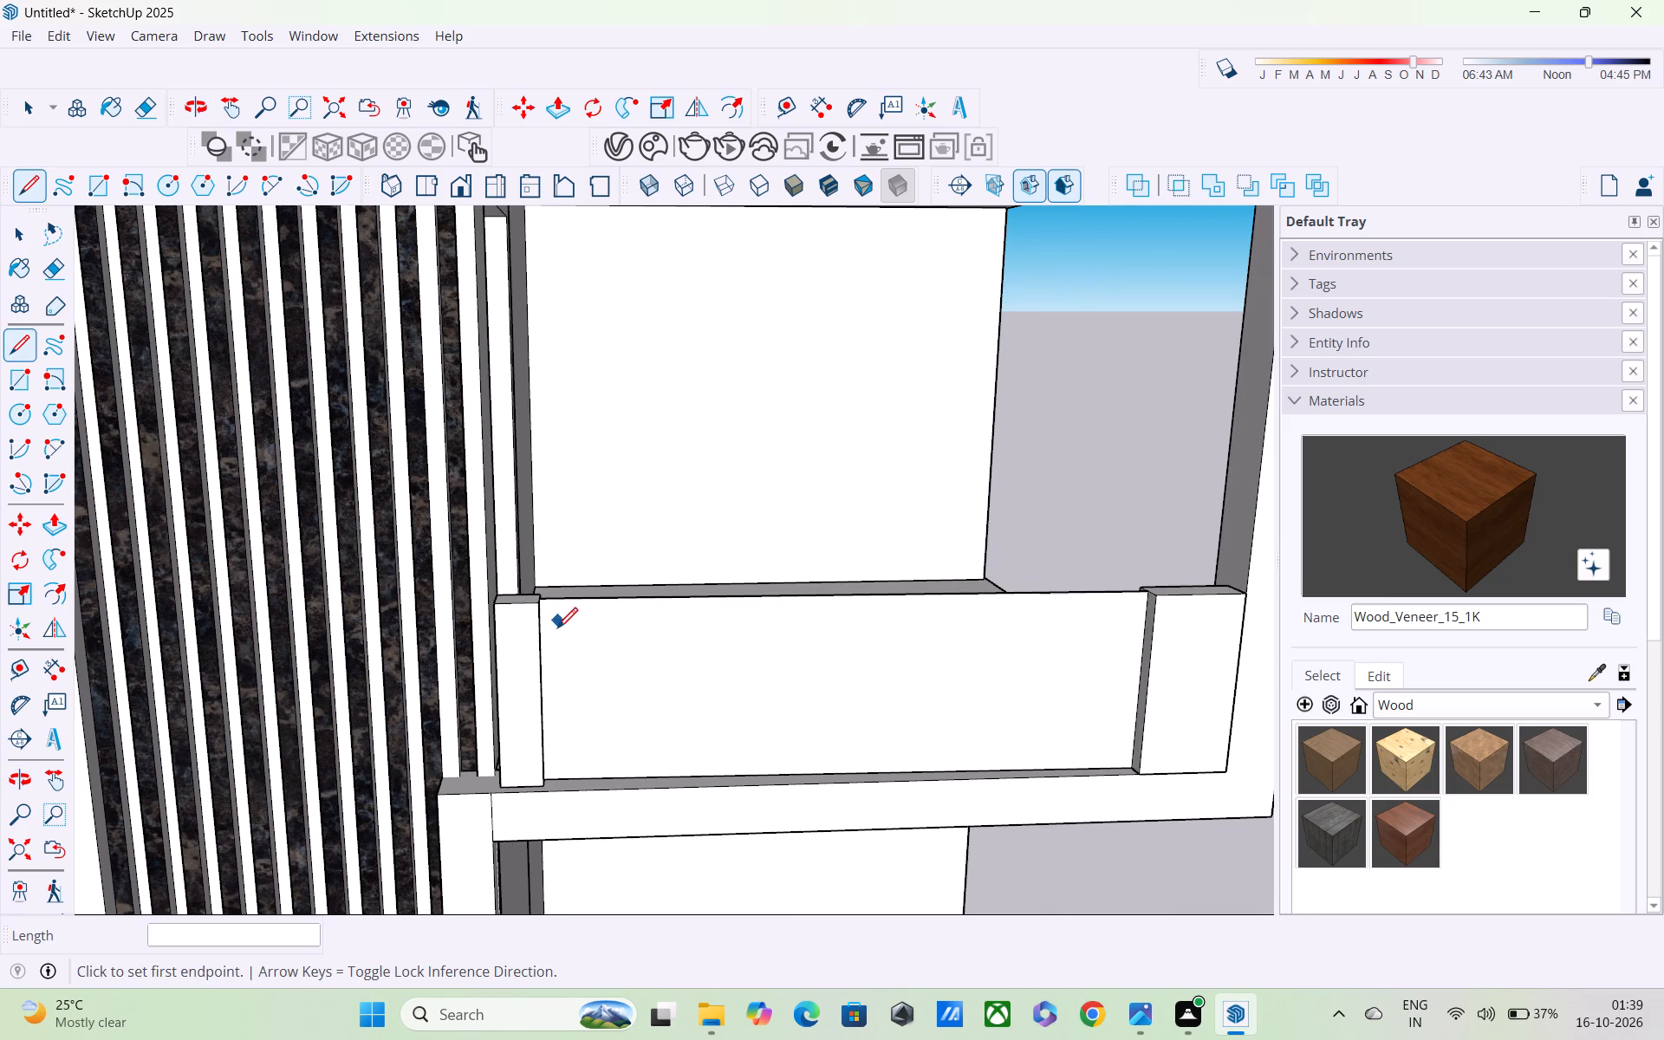
pyautogui.press('r')
pyautogui.scroll(4, 557, 641)
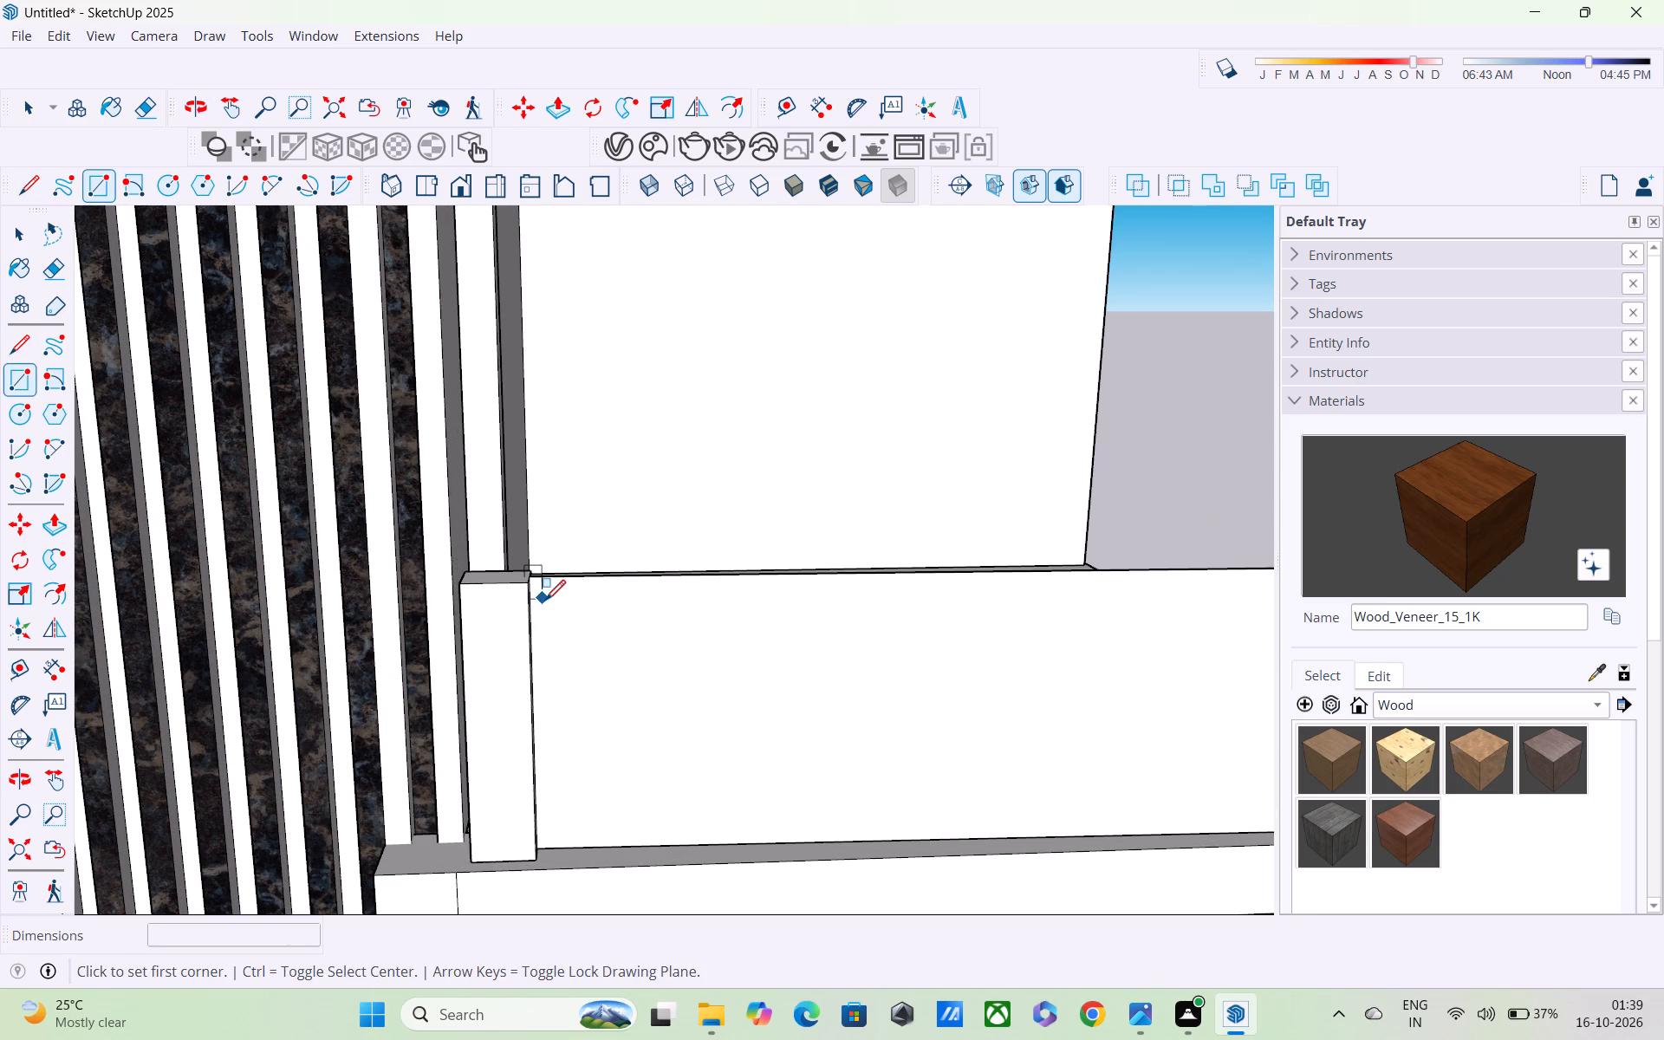
pyautogui.click(553, 602)
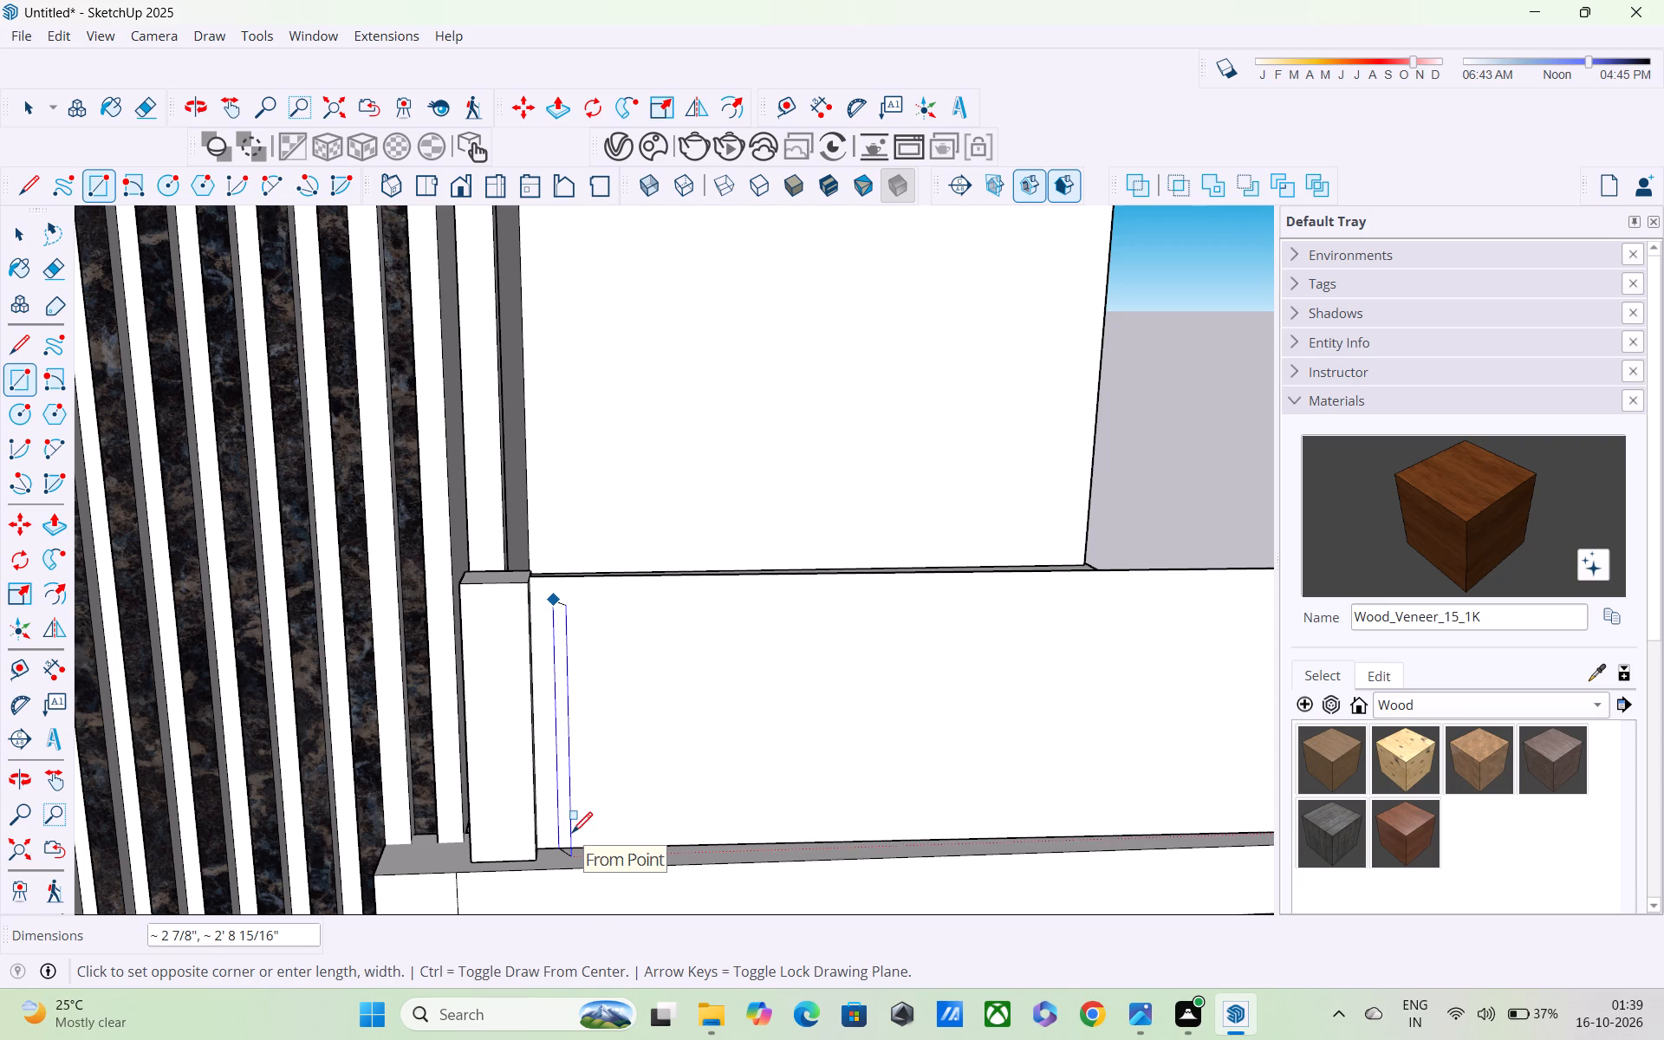
pyautogui.moveTo(576, 828); pyautogui.dragTo(400, 764, button='middle')
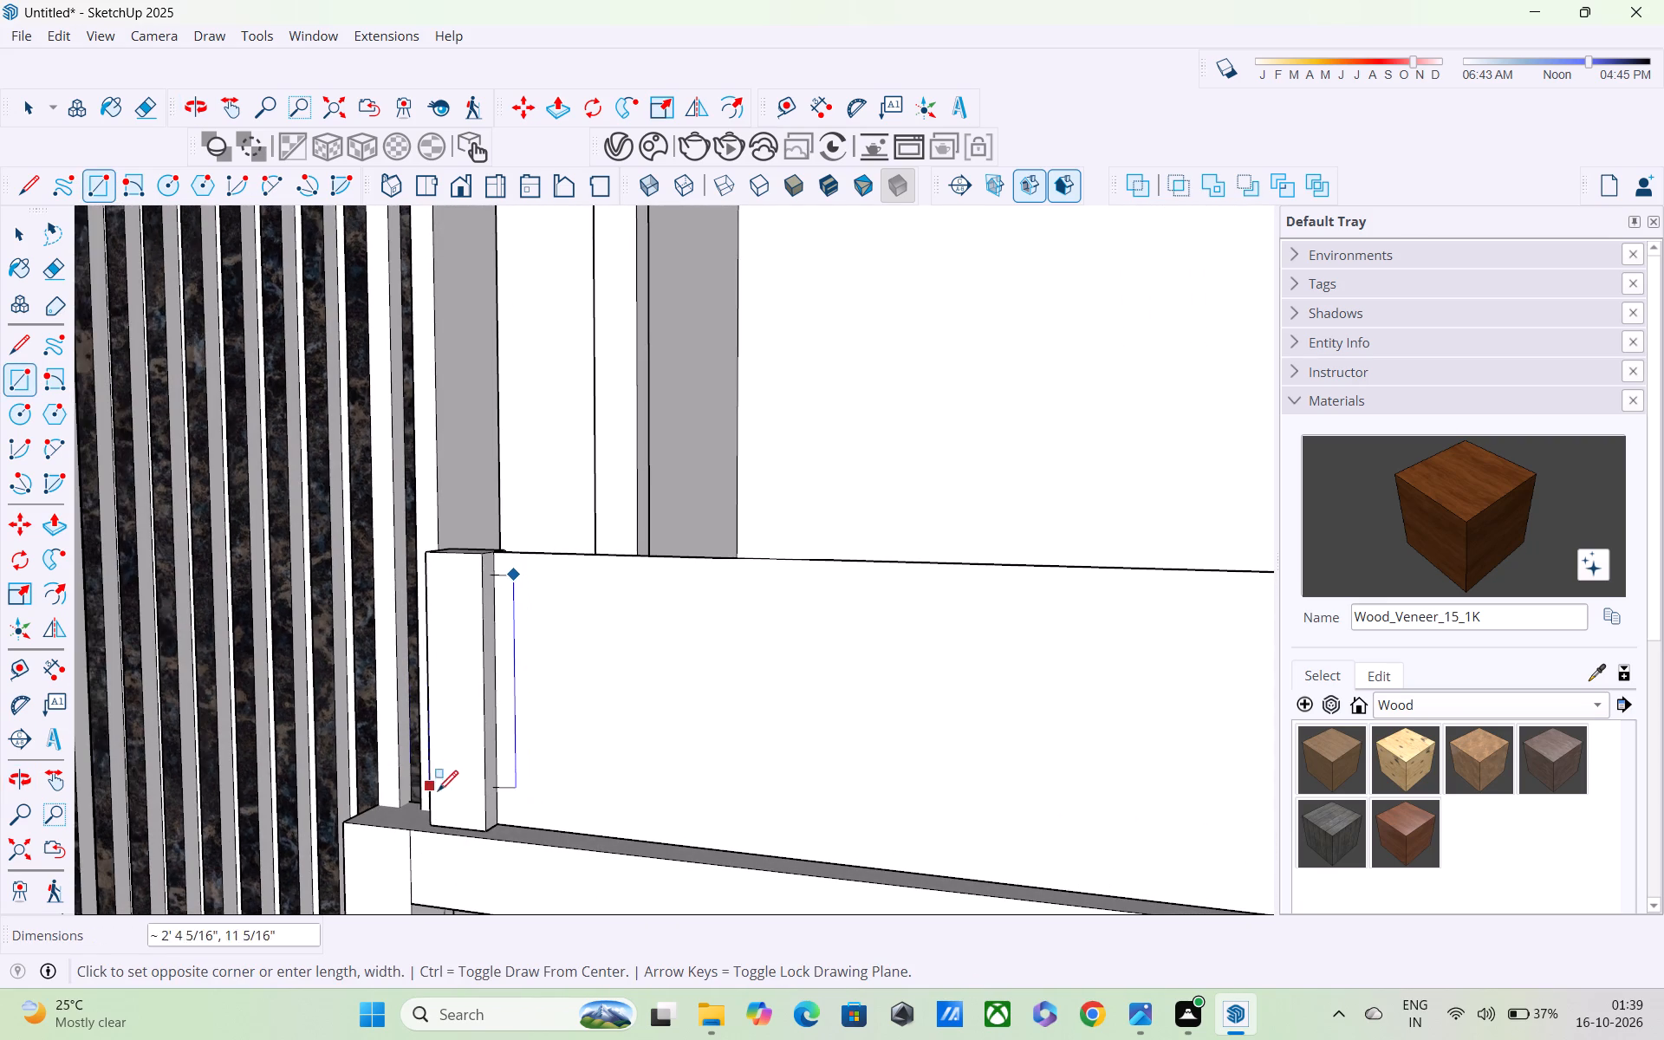
pyautogui.scroll(7, 504, 800)
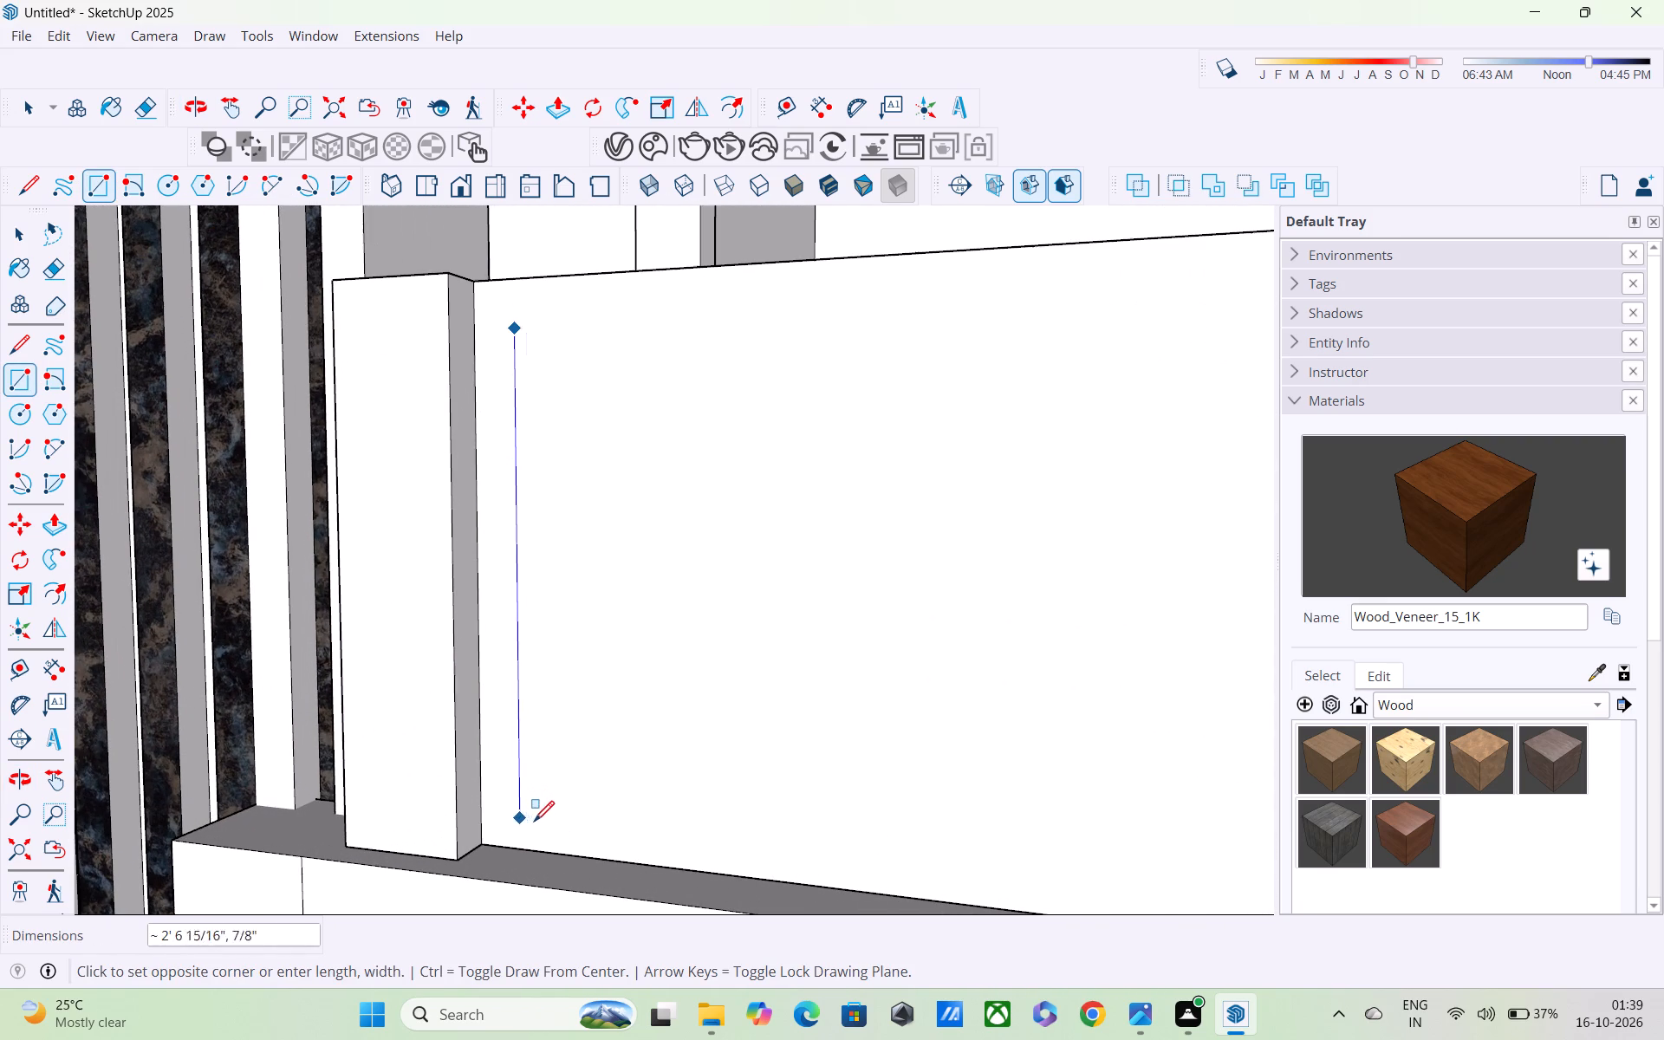
pyautogui.click(536, 839)
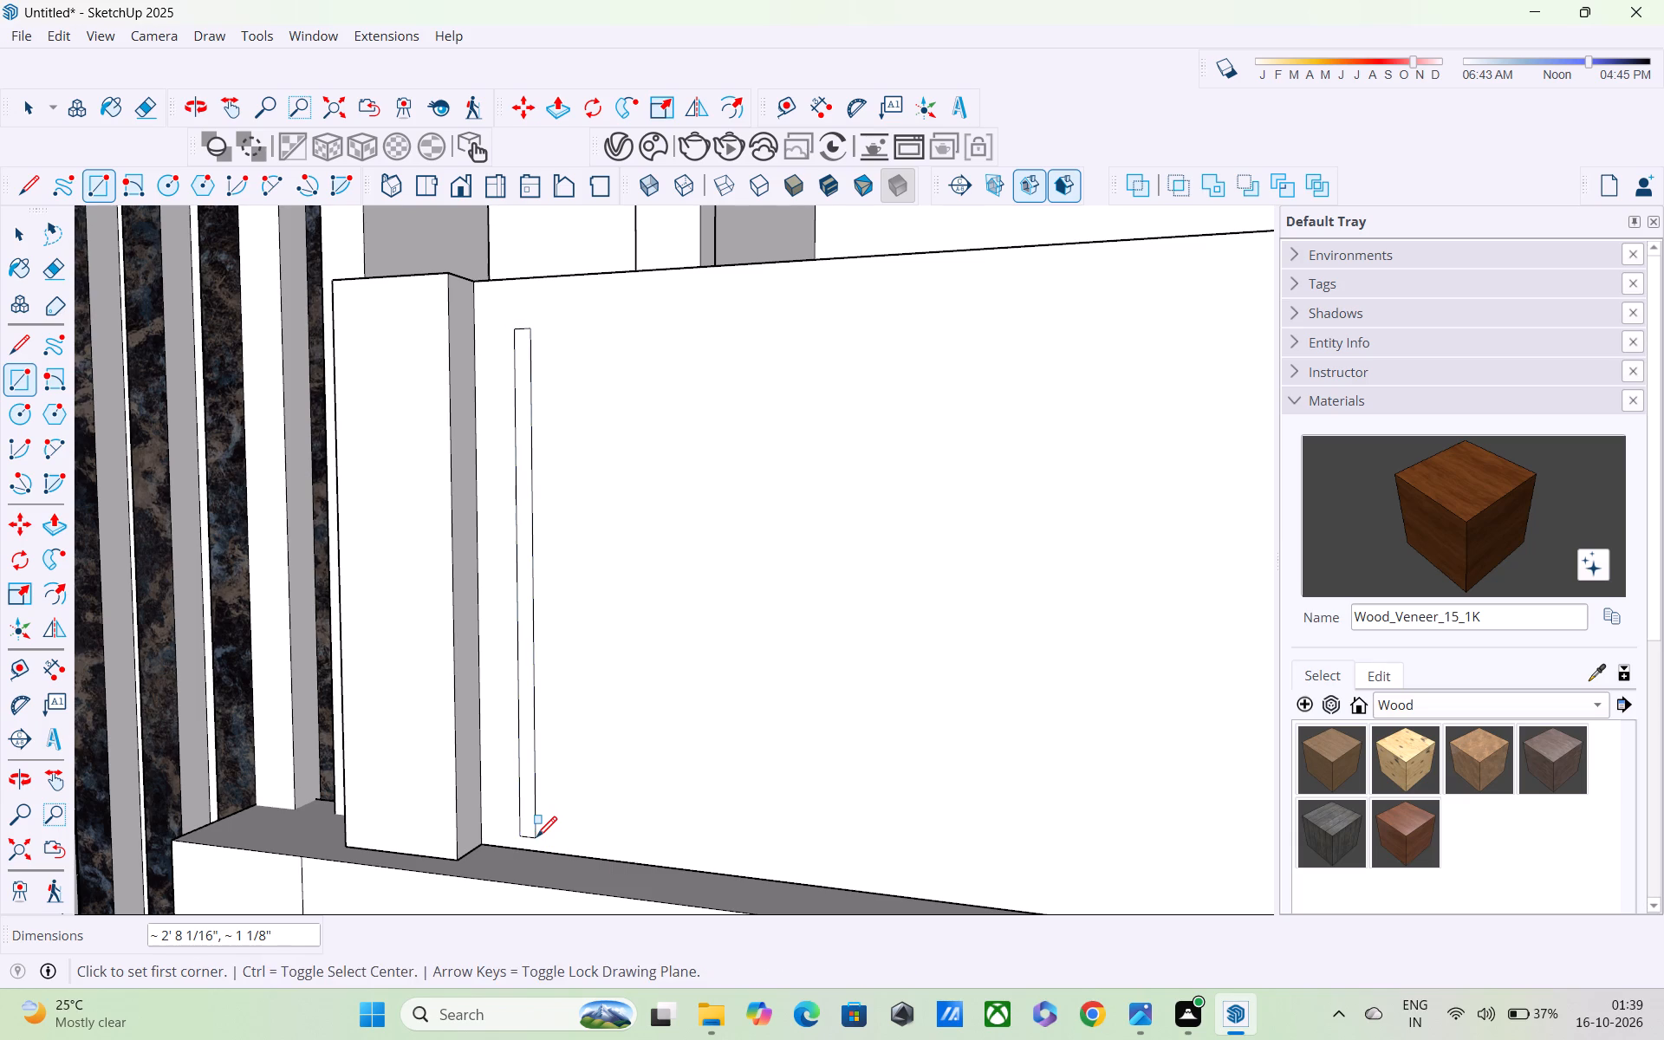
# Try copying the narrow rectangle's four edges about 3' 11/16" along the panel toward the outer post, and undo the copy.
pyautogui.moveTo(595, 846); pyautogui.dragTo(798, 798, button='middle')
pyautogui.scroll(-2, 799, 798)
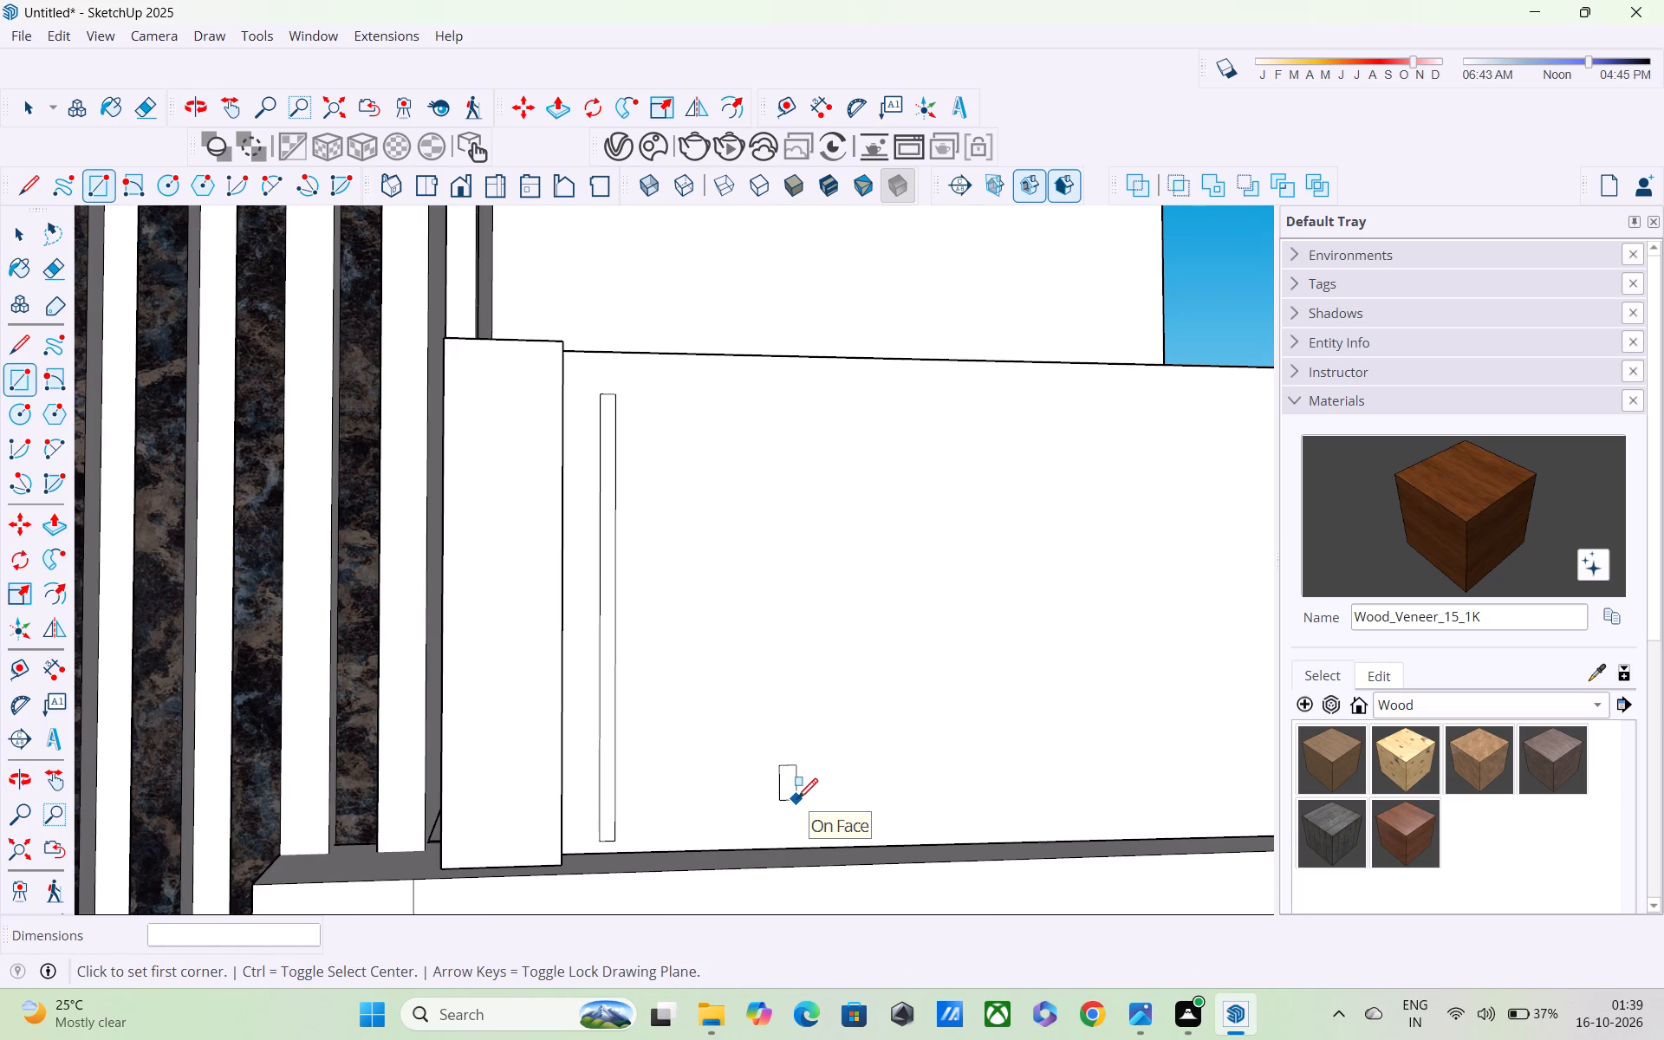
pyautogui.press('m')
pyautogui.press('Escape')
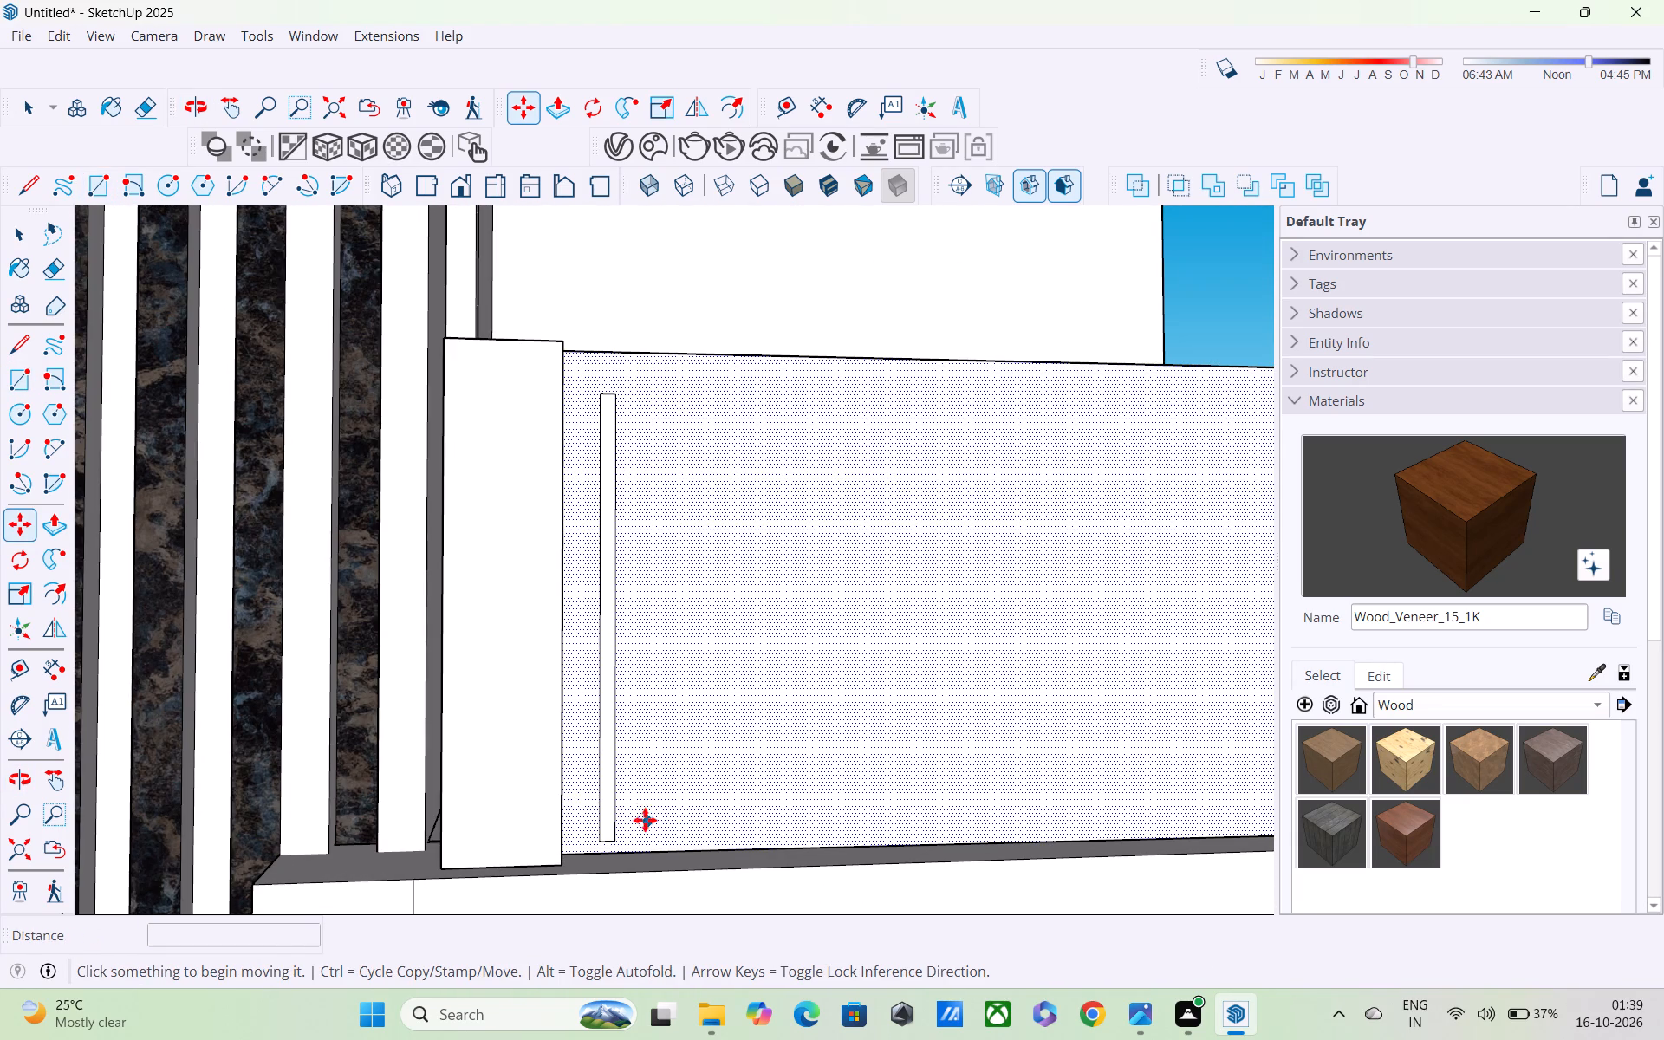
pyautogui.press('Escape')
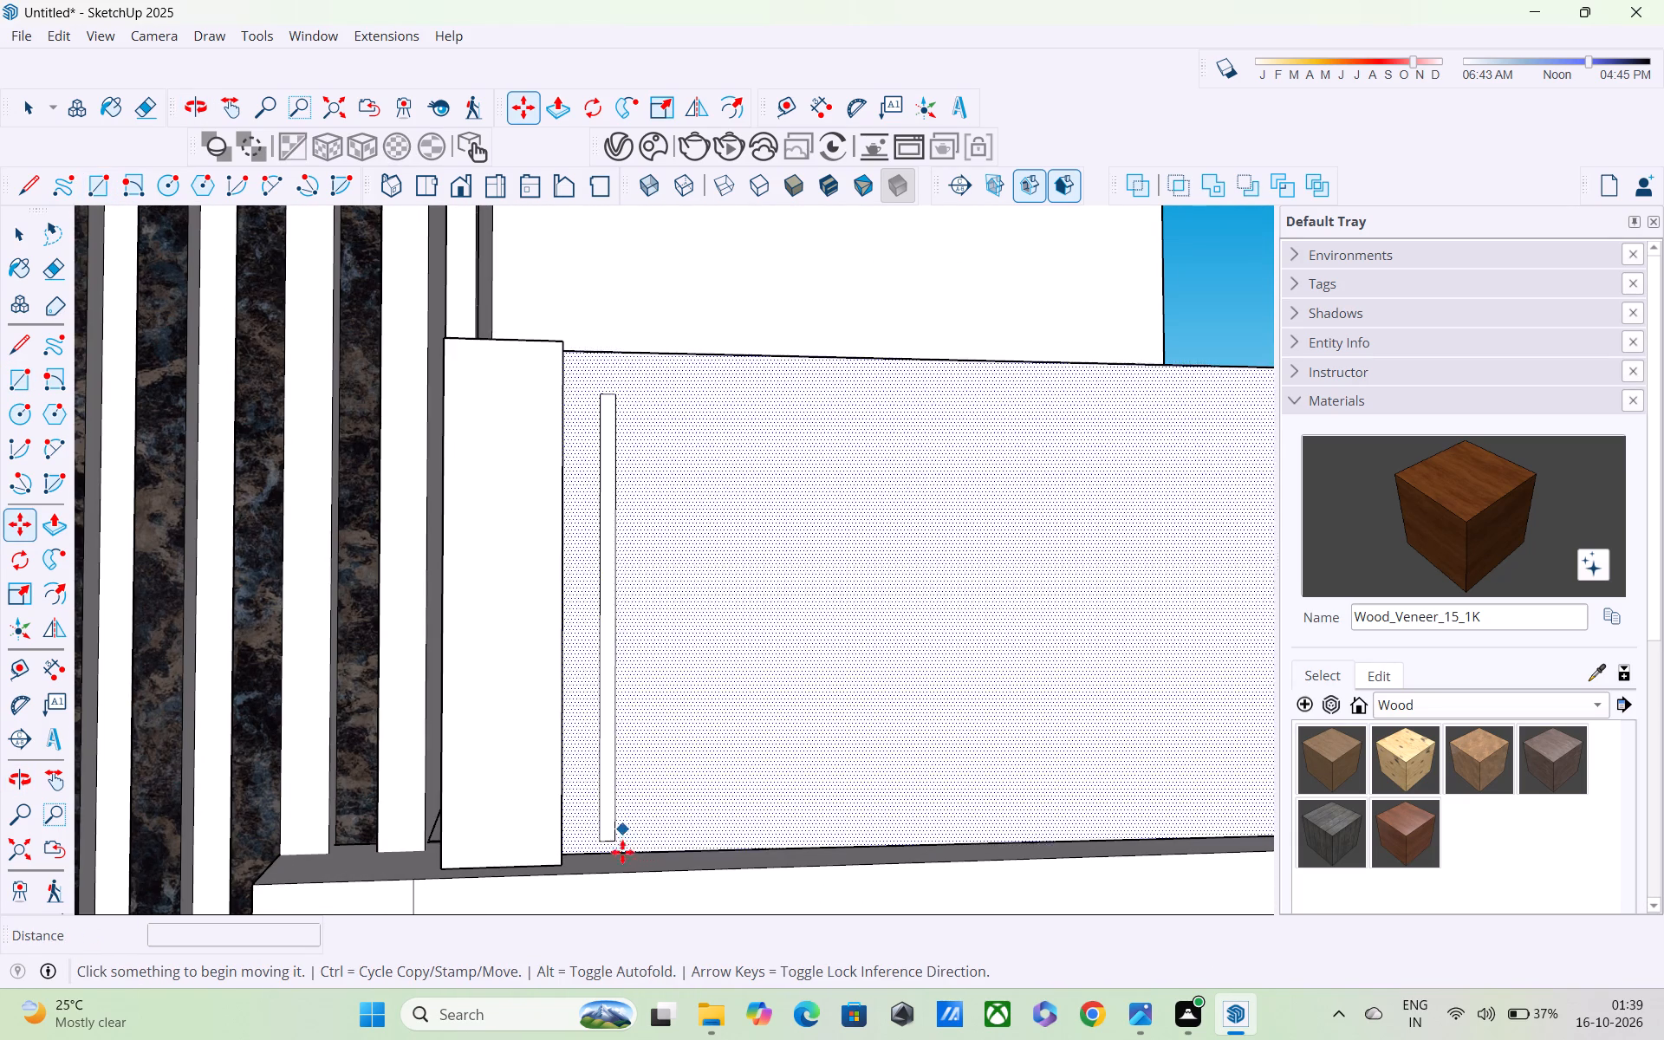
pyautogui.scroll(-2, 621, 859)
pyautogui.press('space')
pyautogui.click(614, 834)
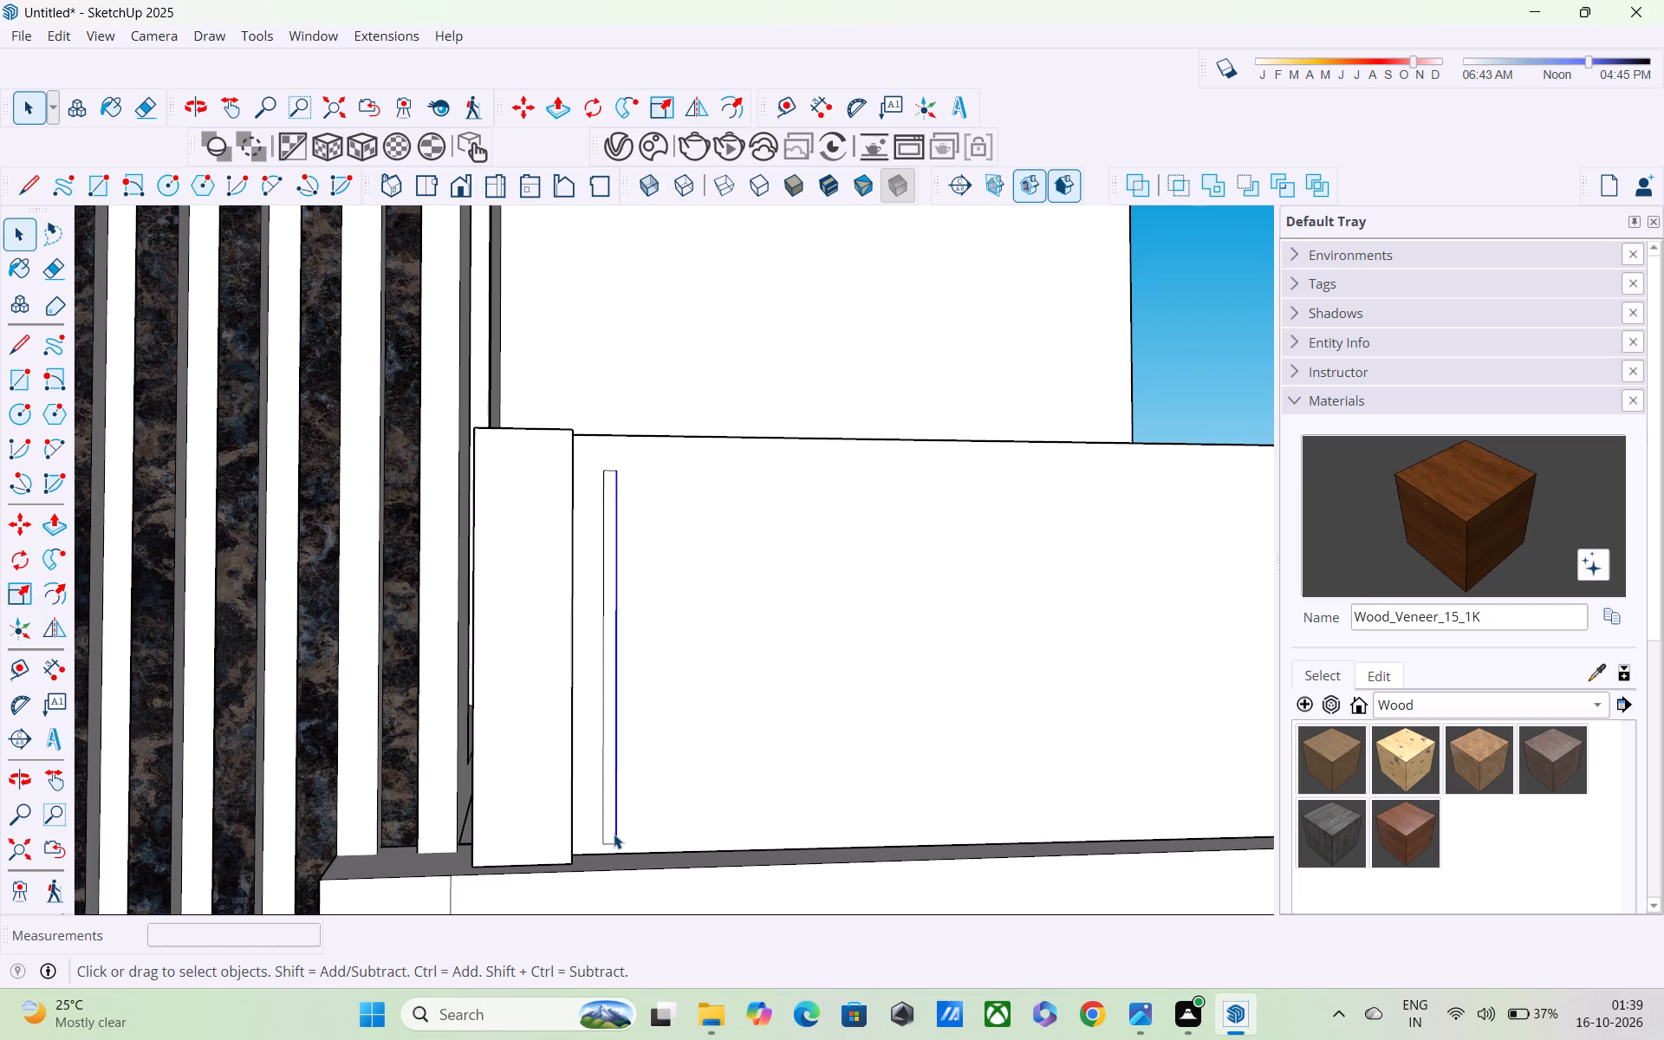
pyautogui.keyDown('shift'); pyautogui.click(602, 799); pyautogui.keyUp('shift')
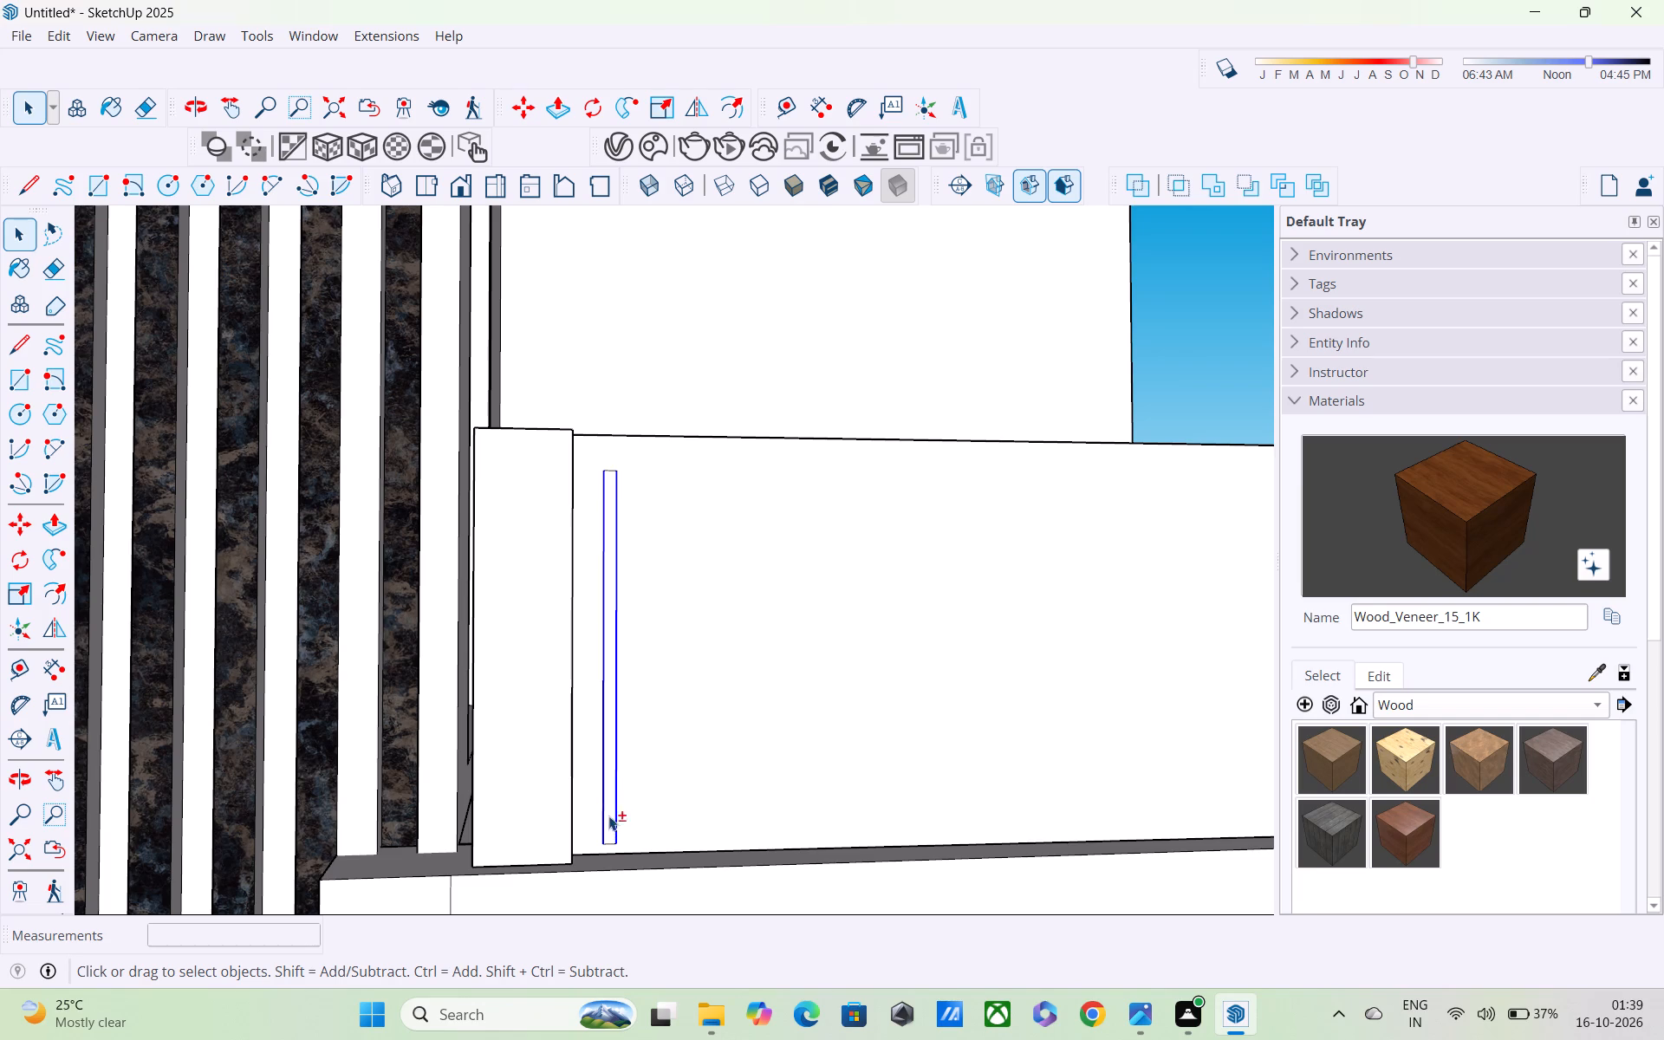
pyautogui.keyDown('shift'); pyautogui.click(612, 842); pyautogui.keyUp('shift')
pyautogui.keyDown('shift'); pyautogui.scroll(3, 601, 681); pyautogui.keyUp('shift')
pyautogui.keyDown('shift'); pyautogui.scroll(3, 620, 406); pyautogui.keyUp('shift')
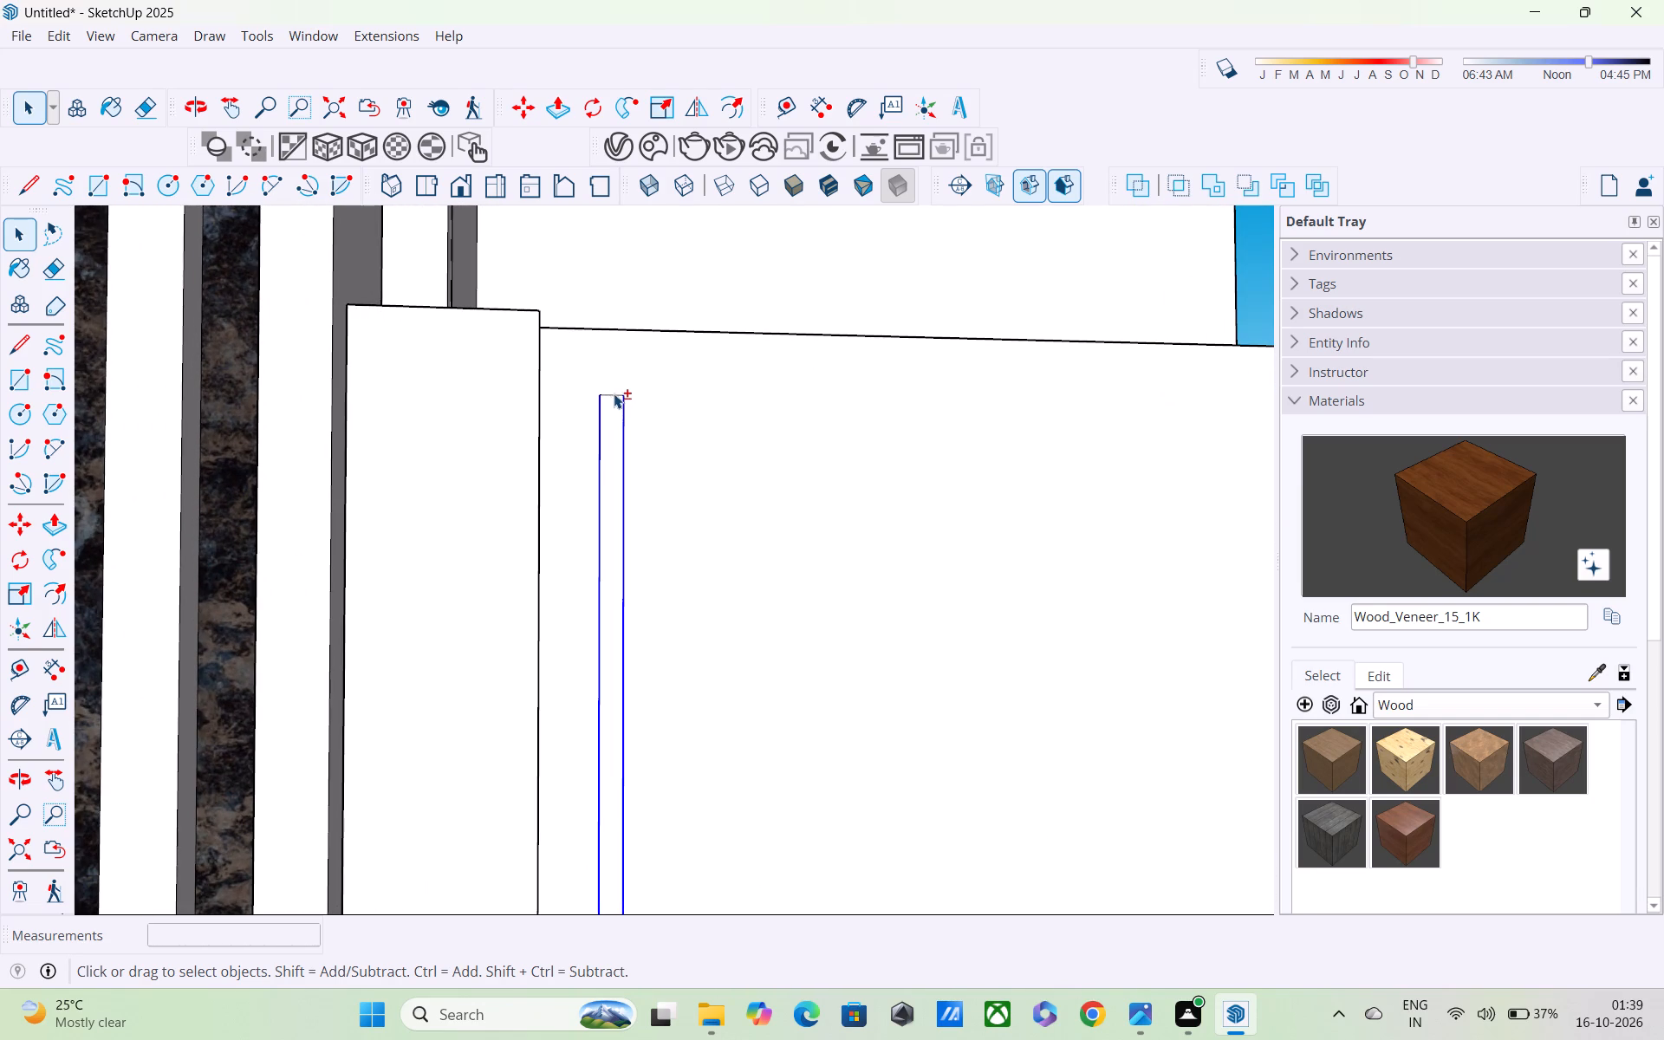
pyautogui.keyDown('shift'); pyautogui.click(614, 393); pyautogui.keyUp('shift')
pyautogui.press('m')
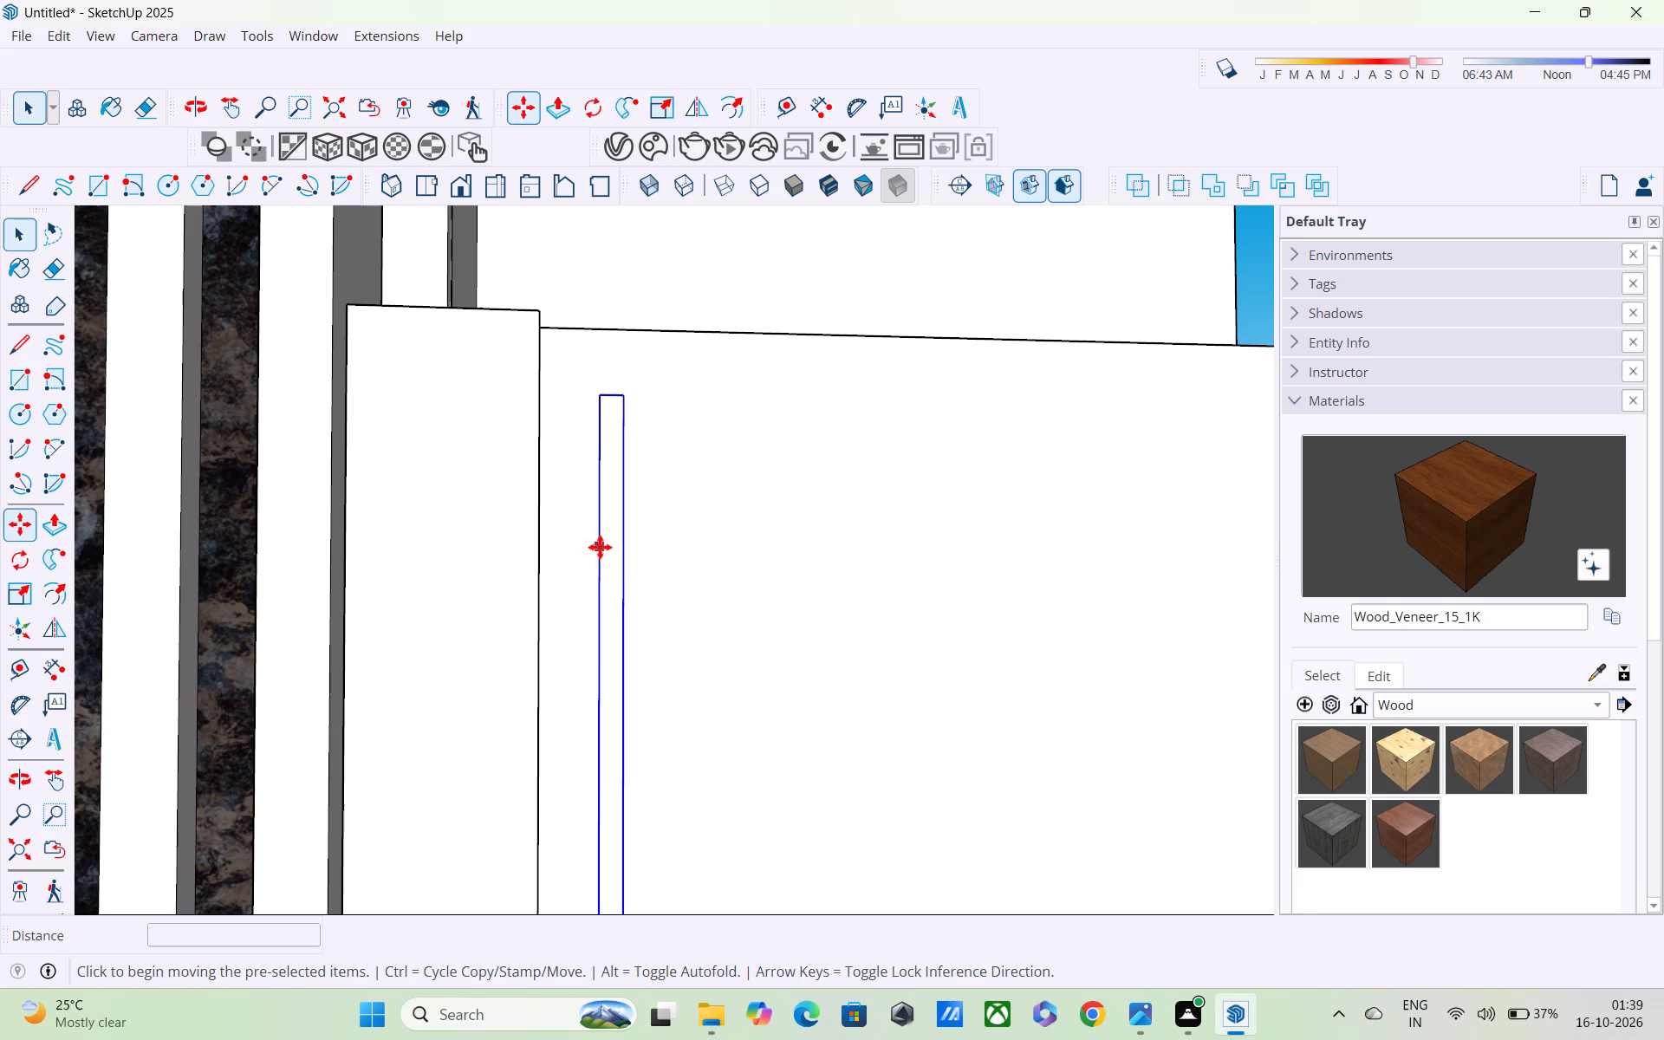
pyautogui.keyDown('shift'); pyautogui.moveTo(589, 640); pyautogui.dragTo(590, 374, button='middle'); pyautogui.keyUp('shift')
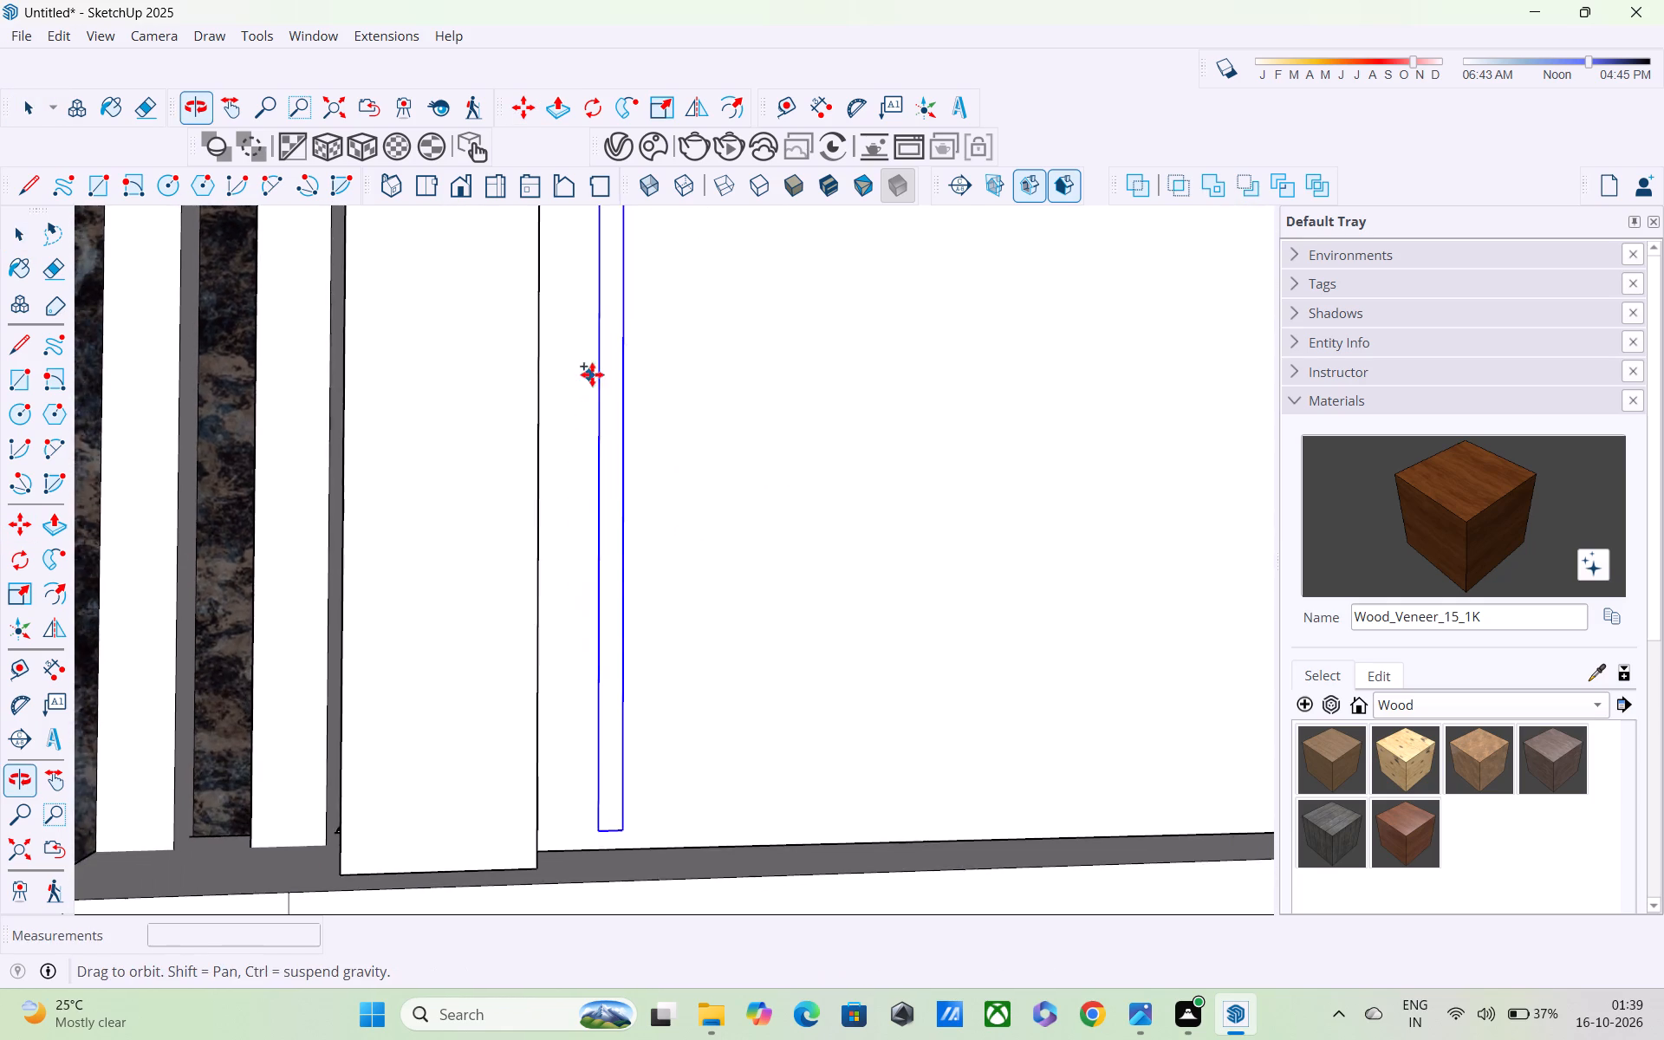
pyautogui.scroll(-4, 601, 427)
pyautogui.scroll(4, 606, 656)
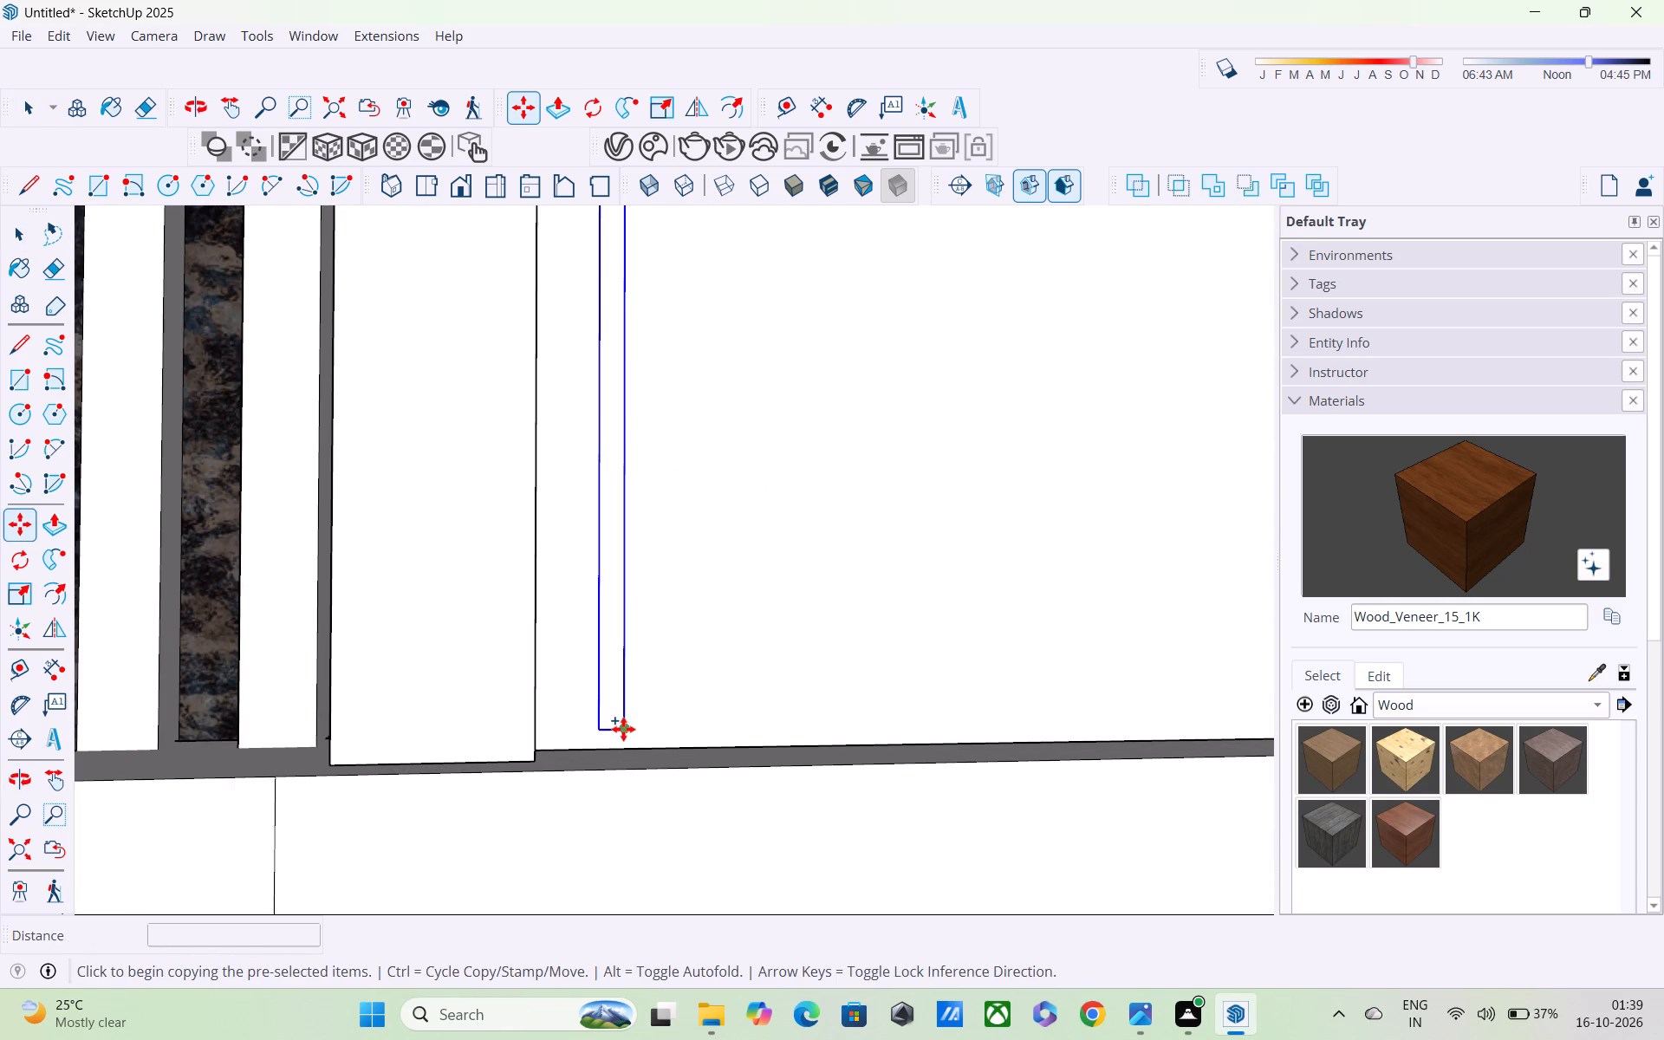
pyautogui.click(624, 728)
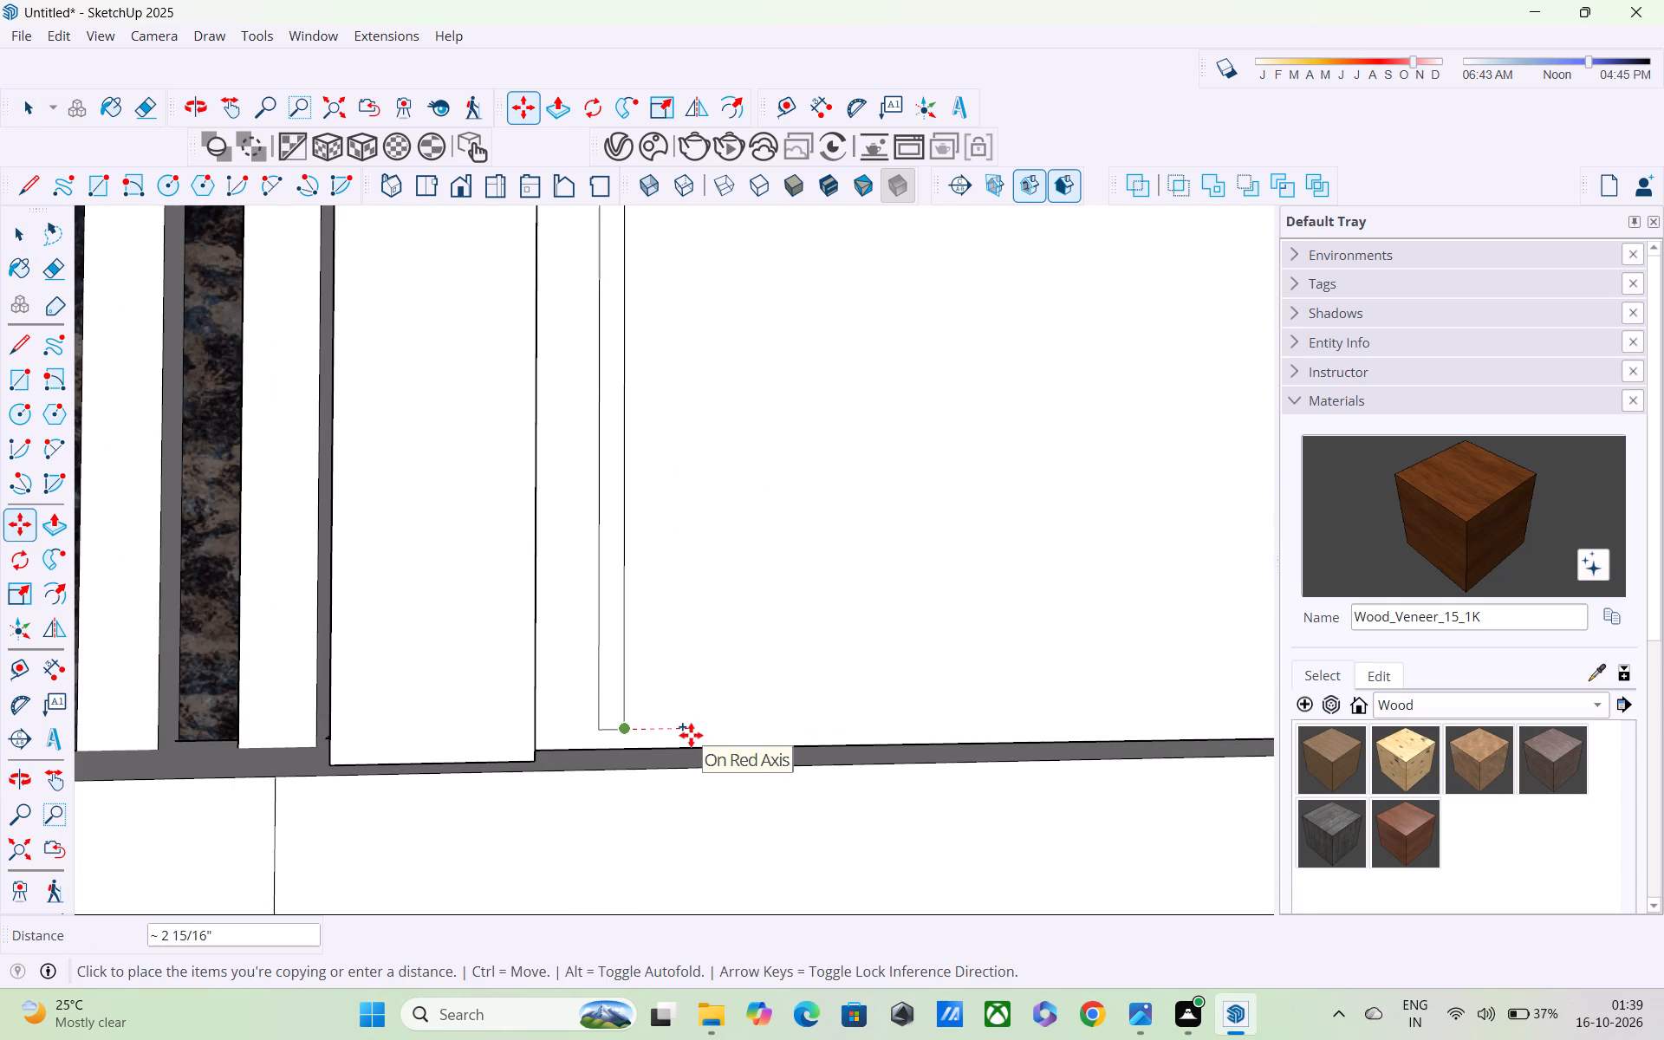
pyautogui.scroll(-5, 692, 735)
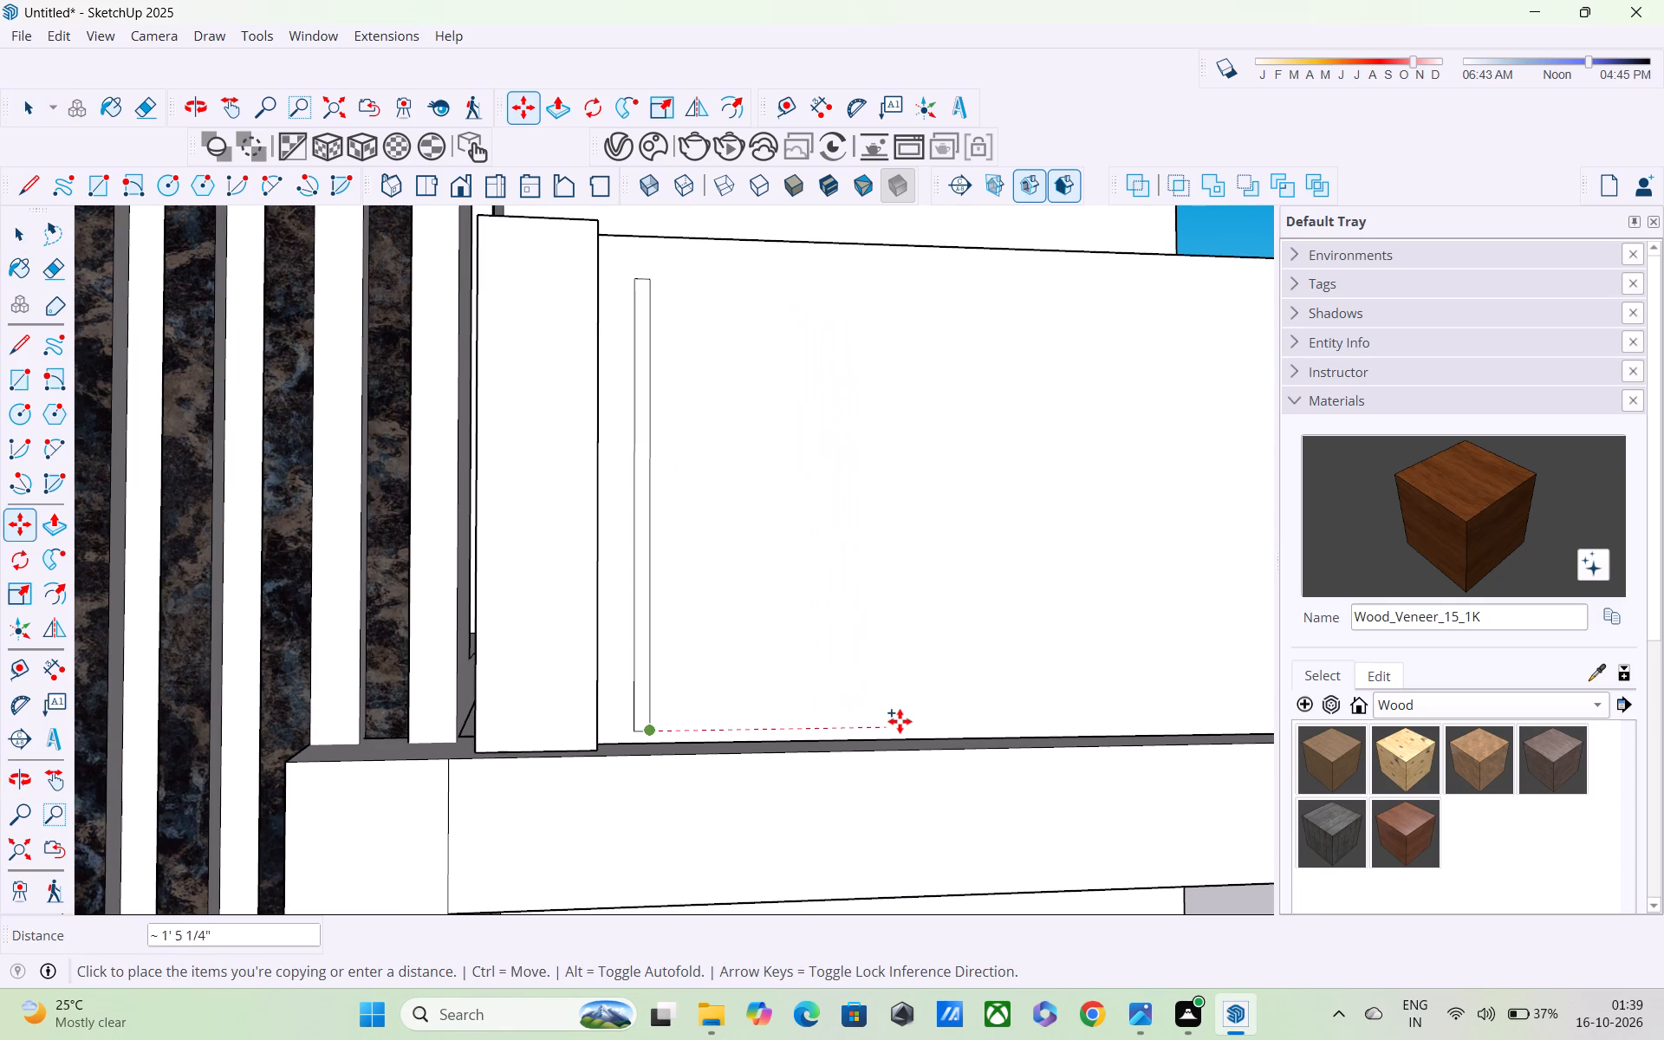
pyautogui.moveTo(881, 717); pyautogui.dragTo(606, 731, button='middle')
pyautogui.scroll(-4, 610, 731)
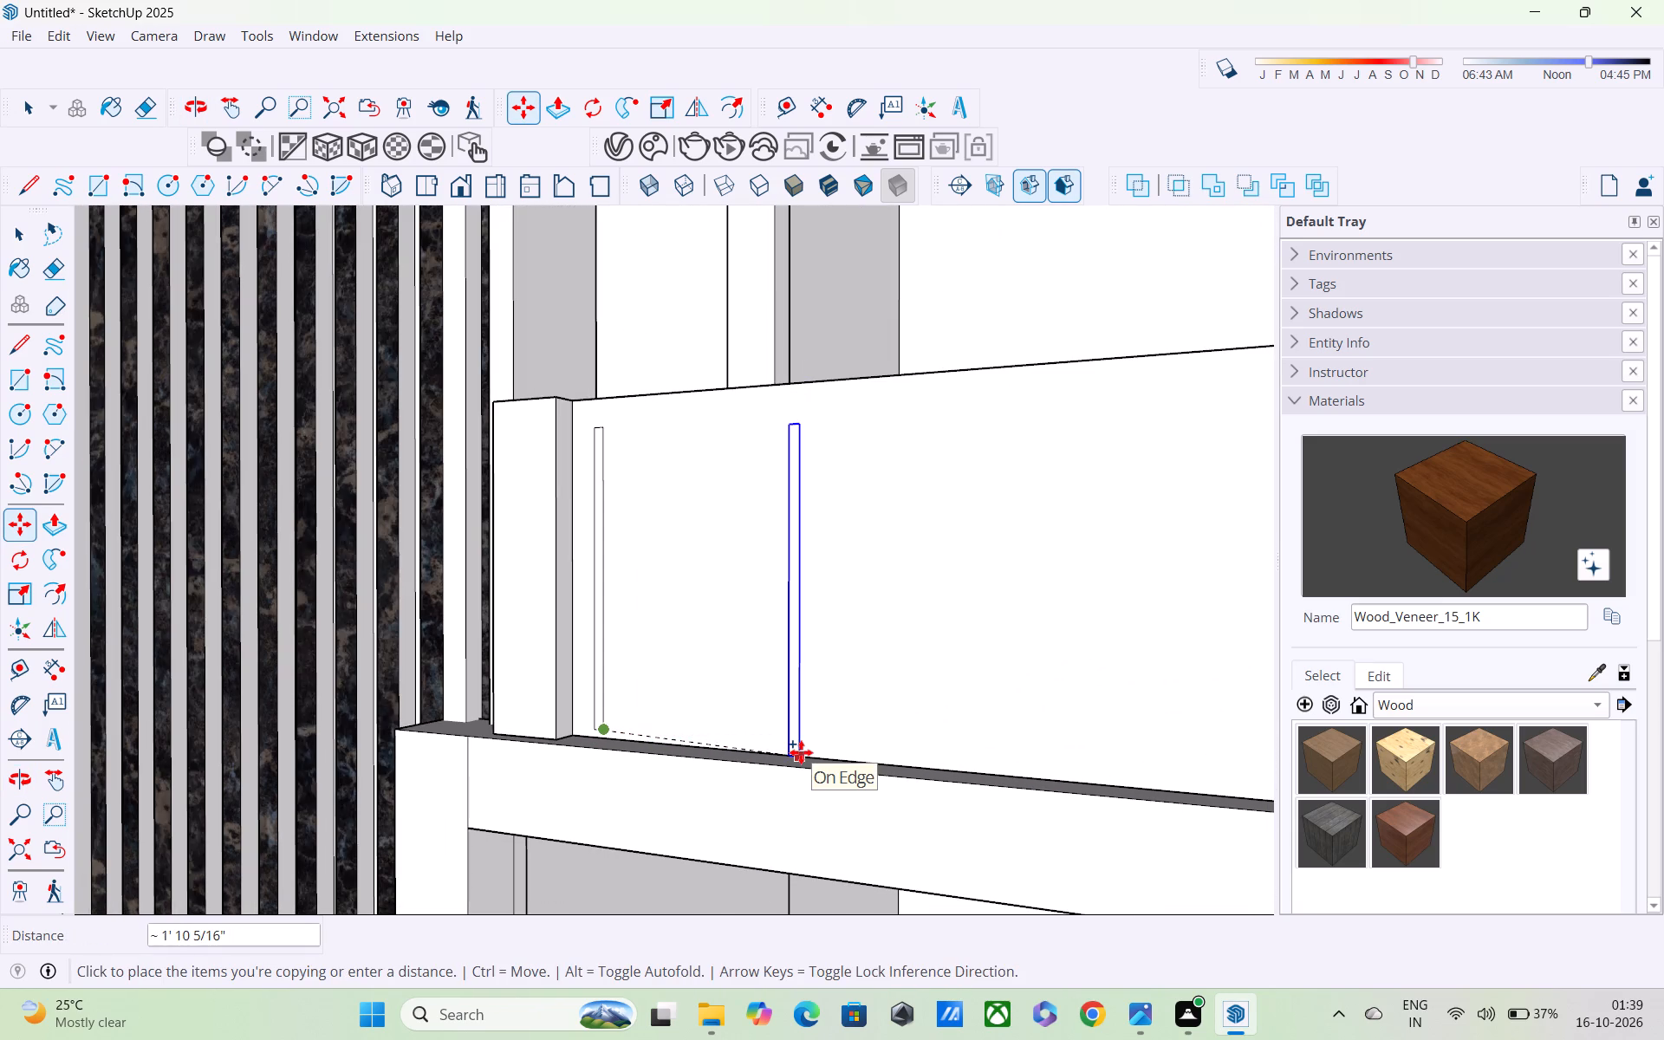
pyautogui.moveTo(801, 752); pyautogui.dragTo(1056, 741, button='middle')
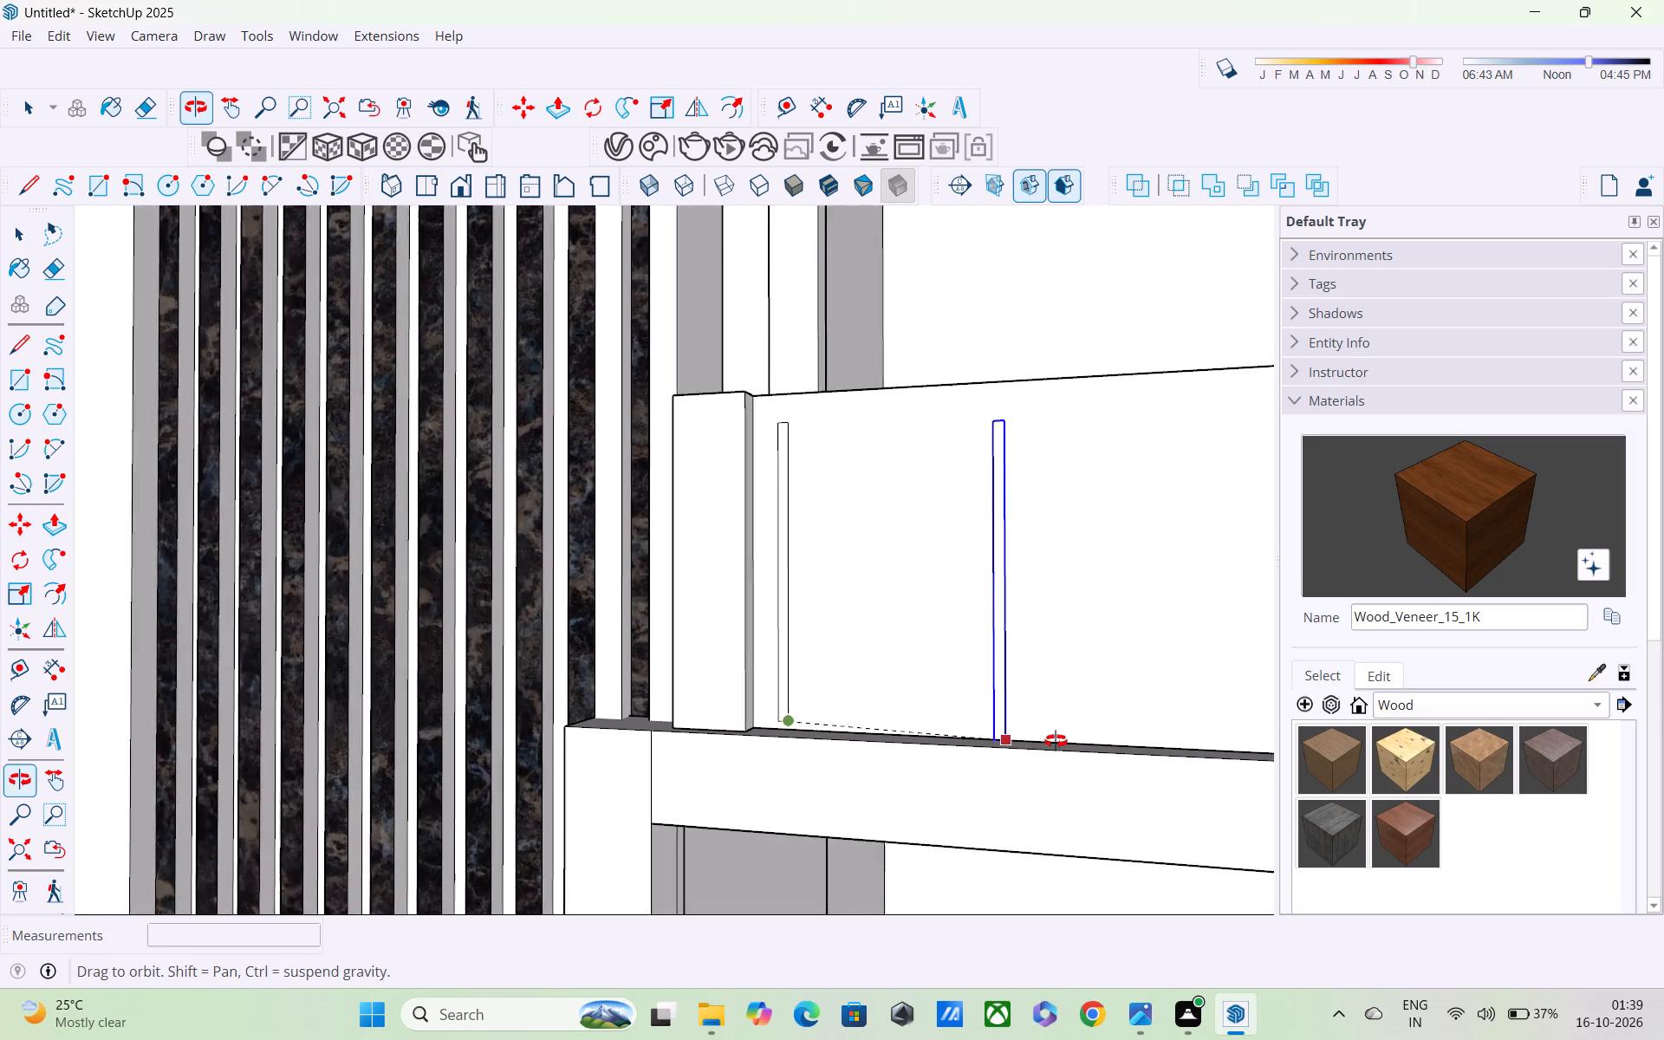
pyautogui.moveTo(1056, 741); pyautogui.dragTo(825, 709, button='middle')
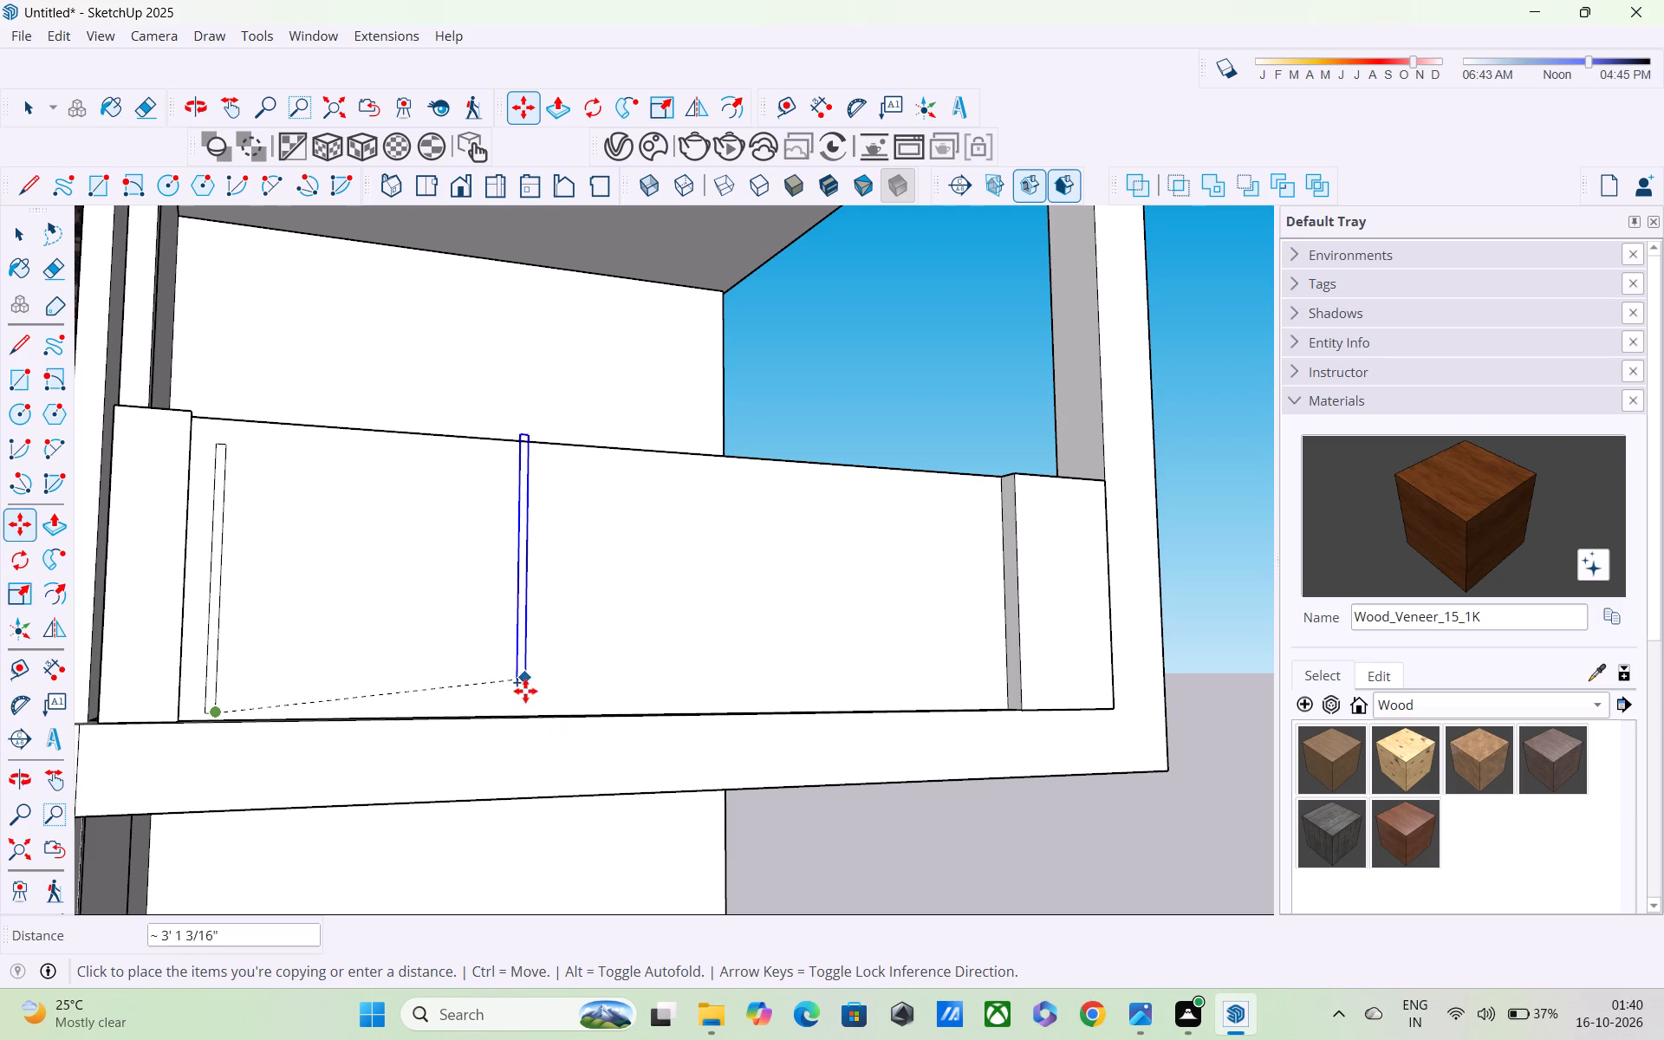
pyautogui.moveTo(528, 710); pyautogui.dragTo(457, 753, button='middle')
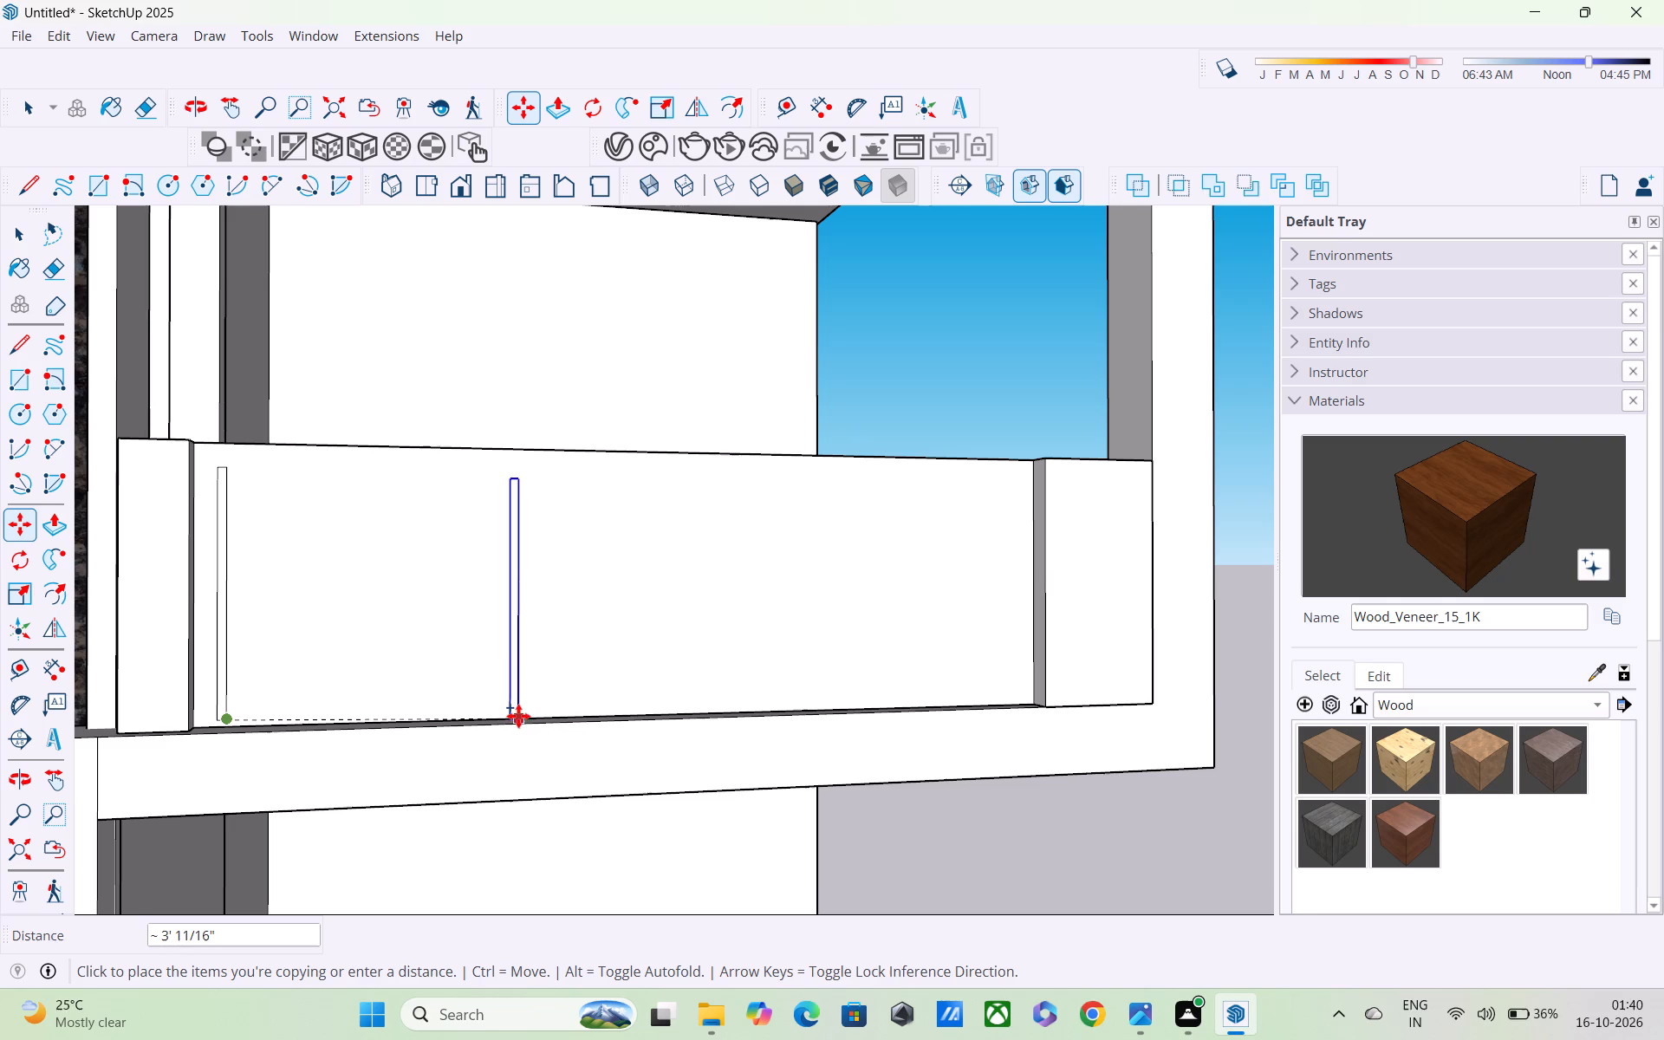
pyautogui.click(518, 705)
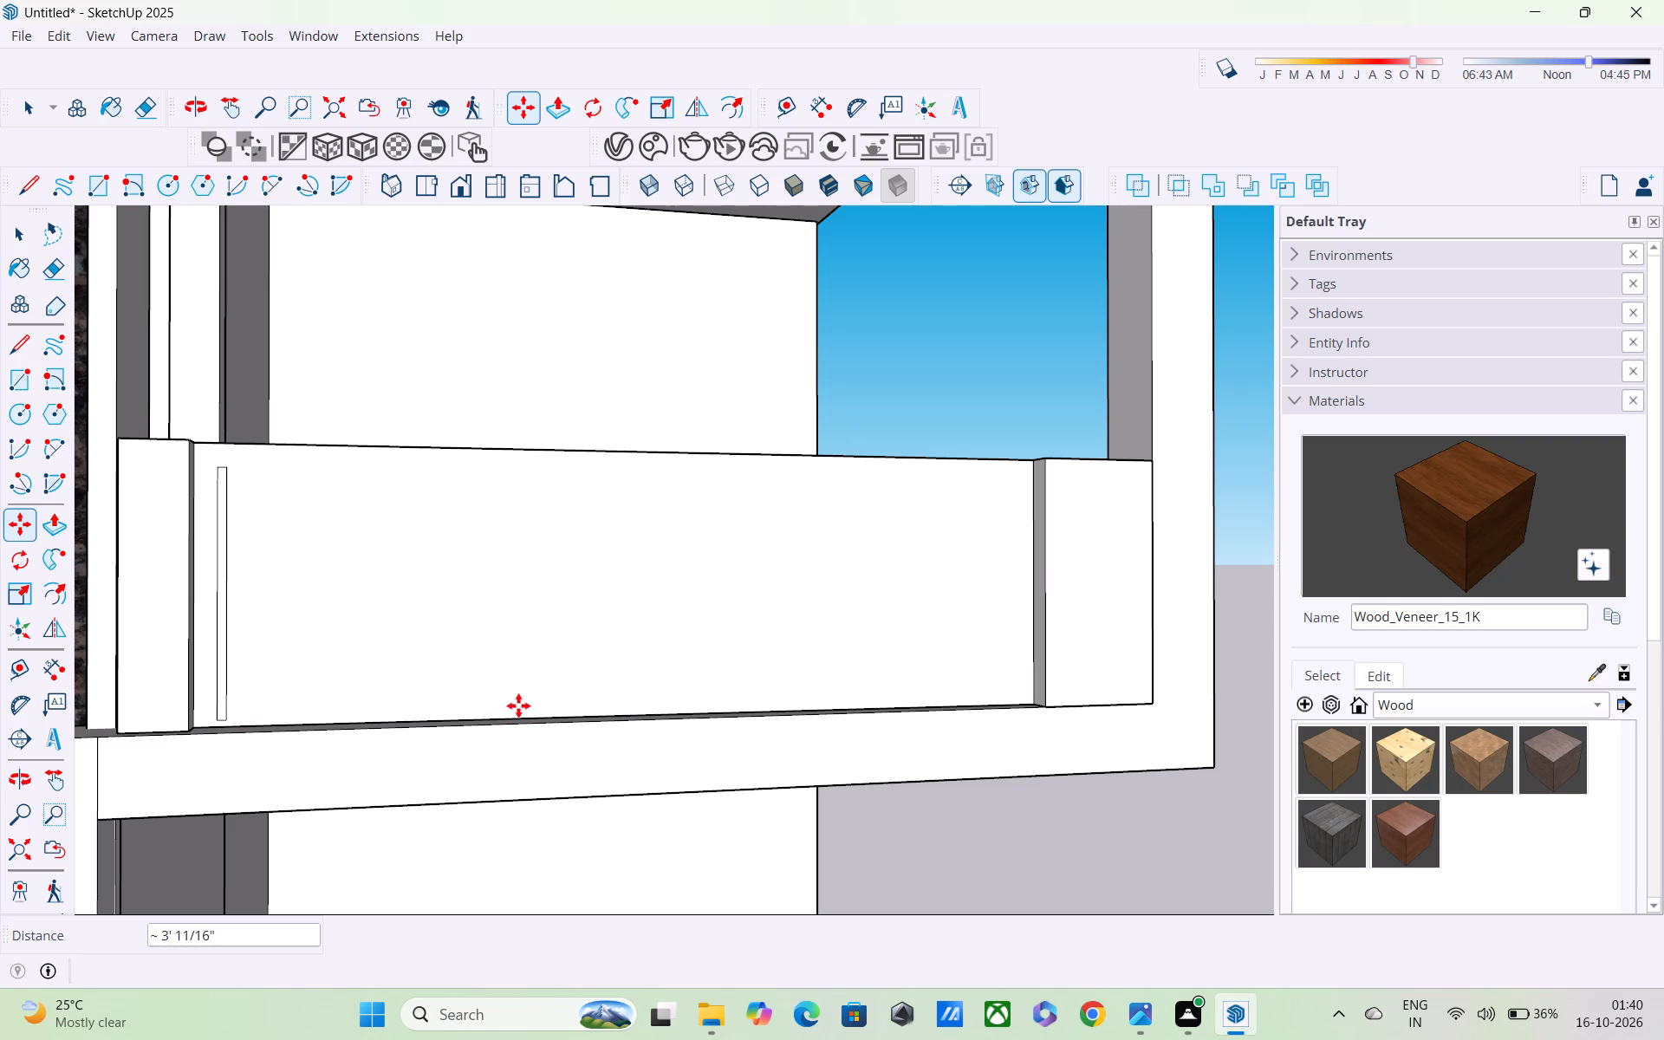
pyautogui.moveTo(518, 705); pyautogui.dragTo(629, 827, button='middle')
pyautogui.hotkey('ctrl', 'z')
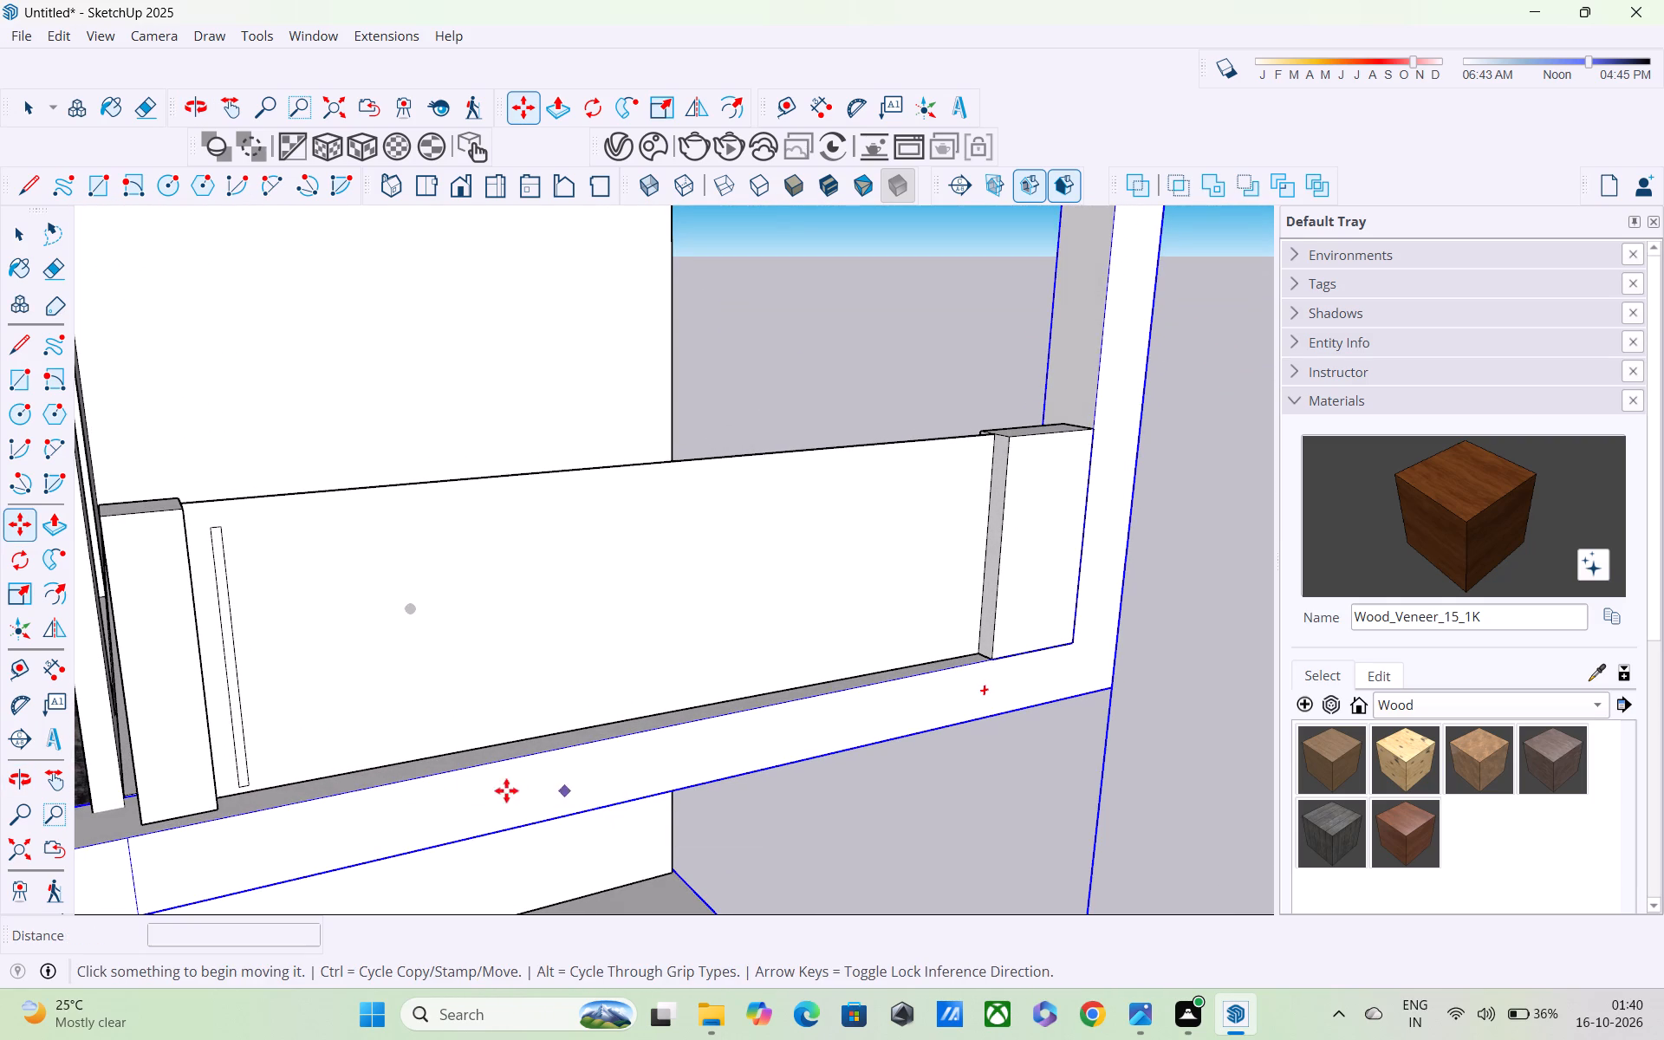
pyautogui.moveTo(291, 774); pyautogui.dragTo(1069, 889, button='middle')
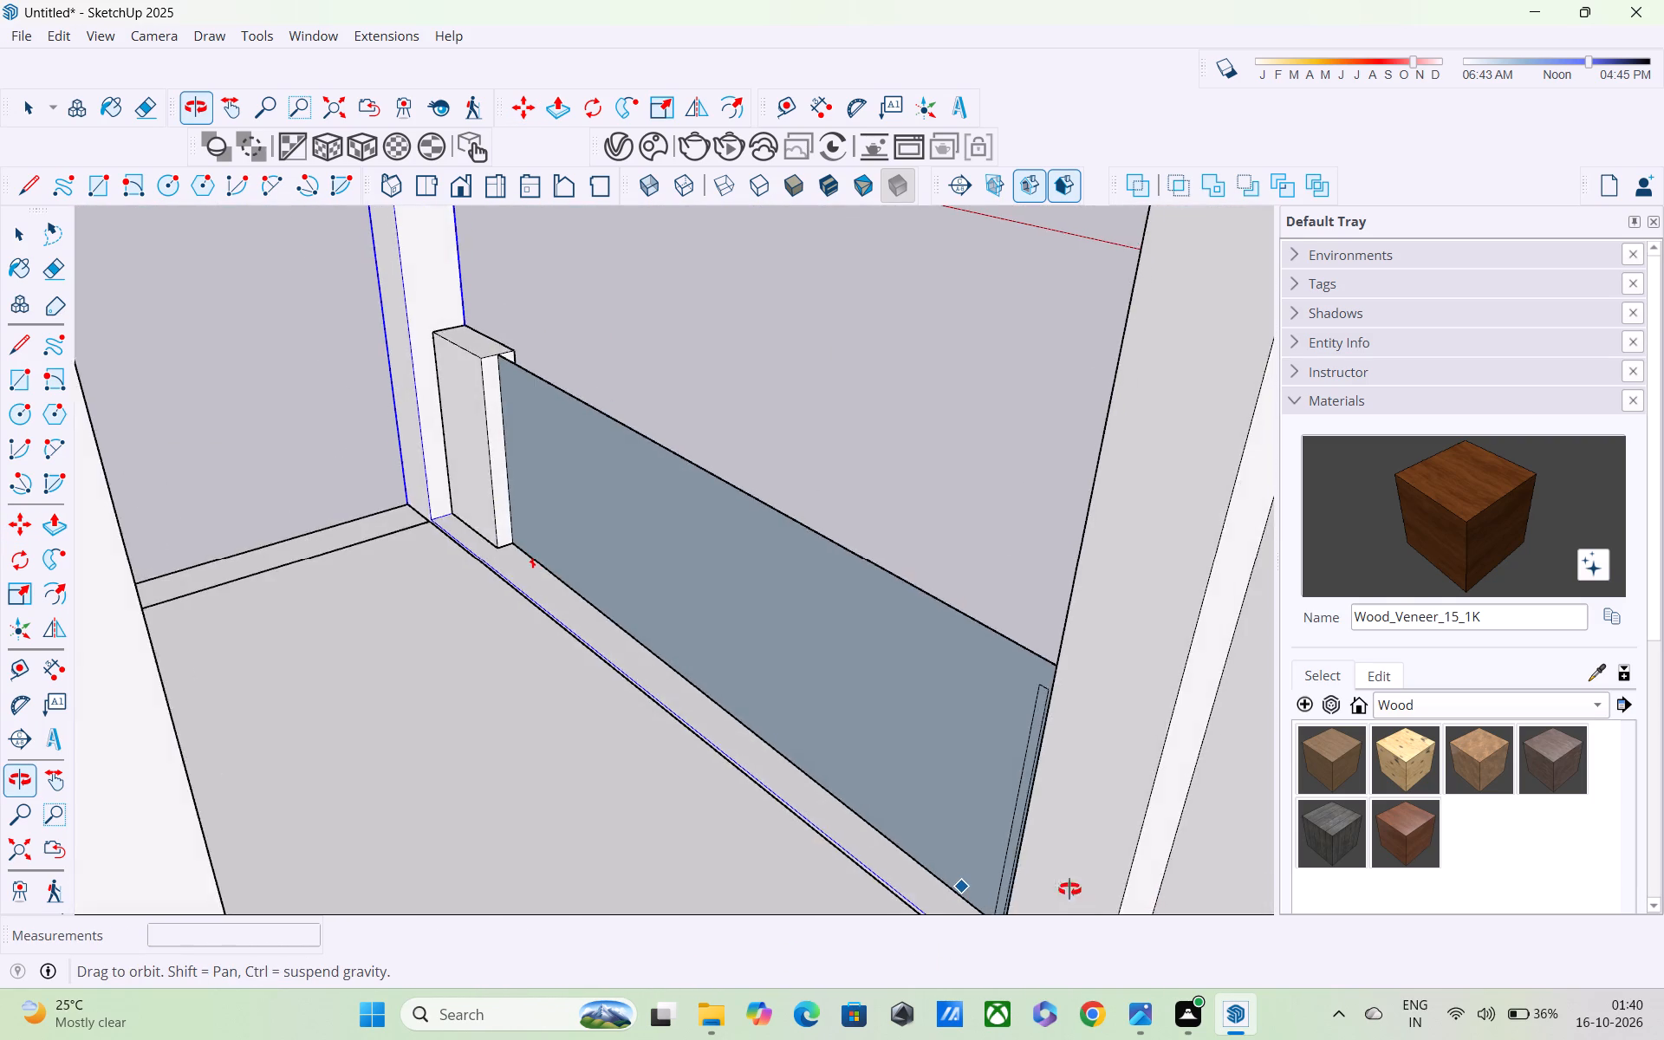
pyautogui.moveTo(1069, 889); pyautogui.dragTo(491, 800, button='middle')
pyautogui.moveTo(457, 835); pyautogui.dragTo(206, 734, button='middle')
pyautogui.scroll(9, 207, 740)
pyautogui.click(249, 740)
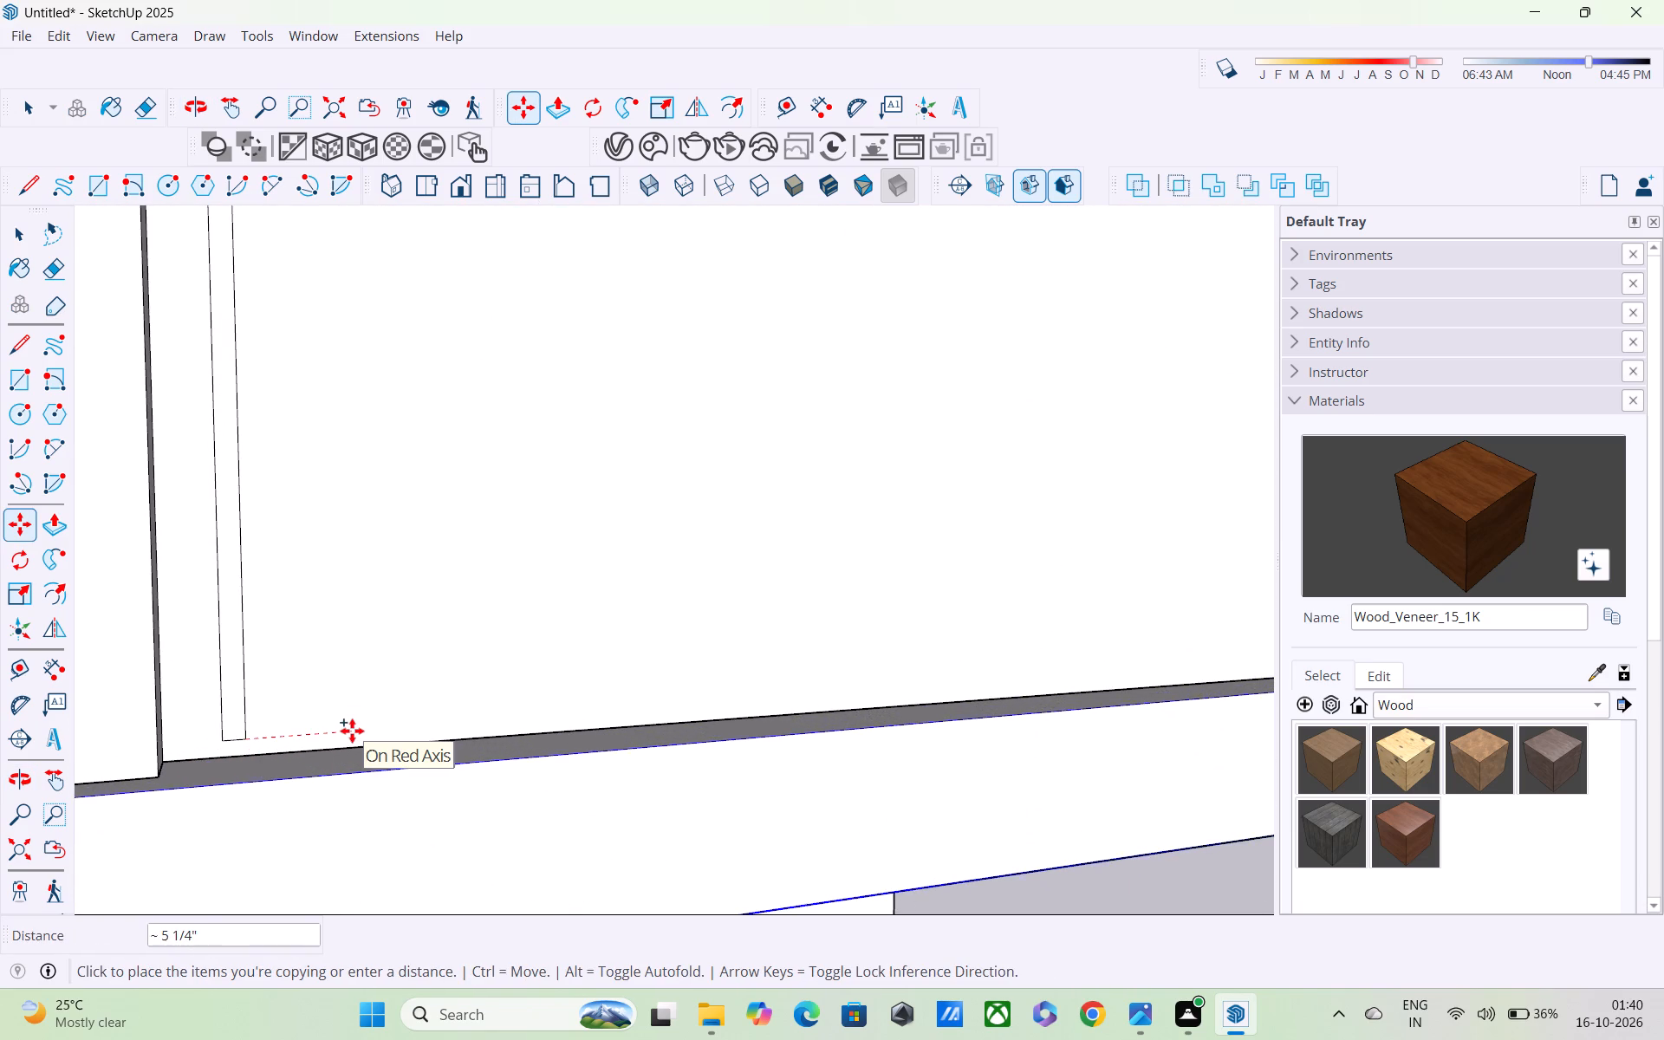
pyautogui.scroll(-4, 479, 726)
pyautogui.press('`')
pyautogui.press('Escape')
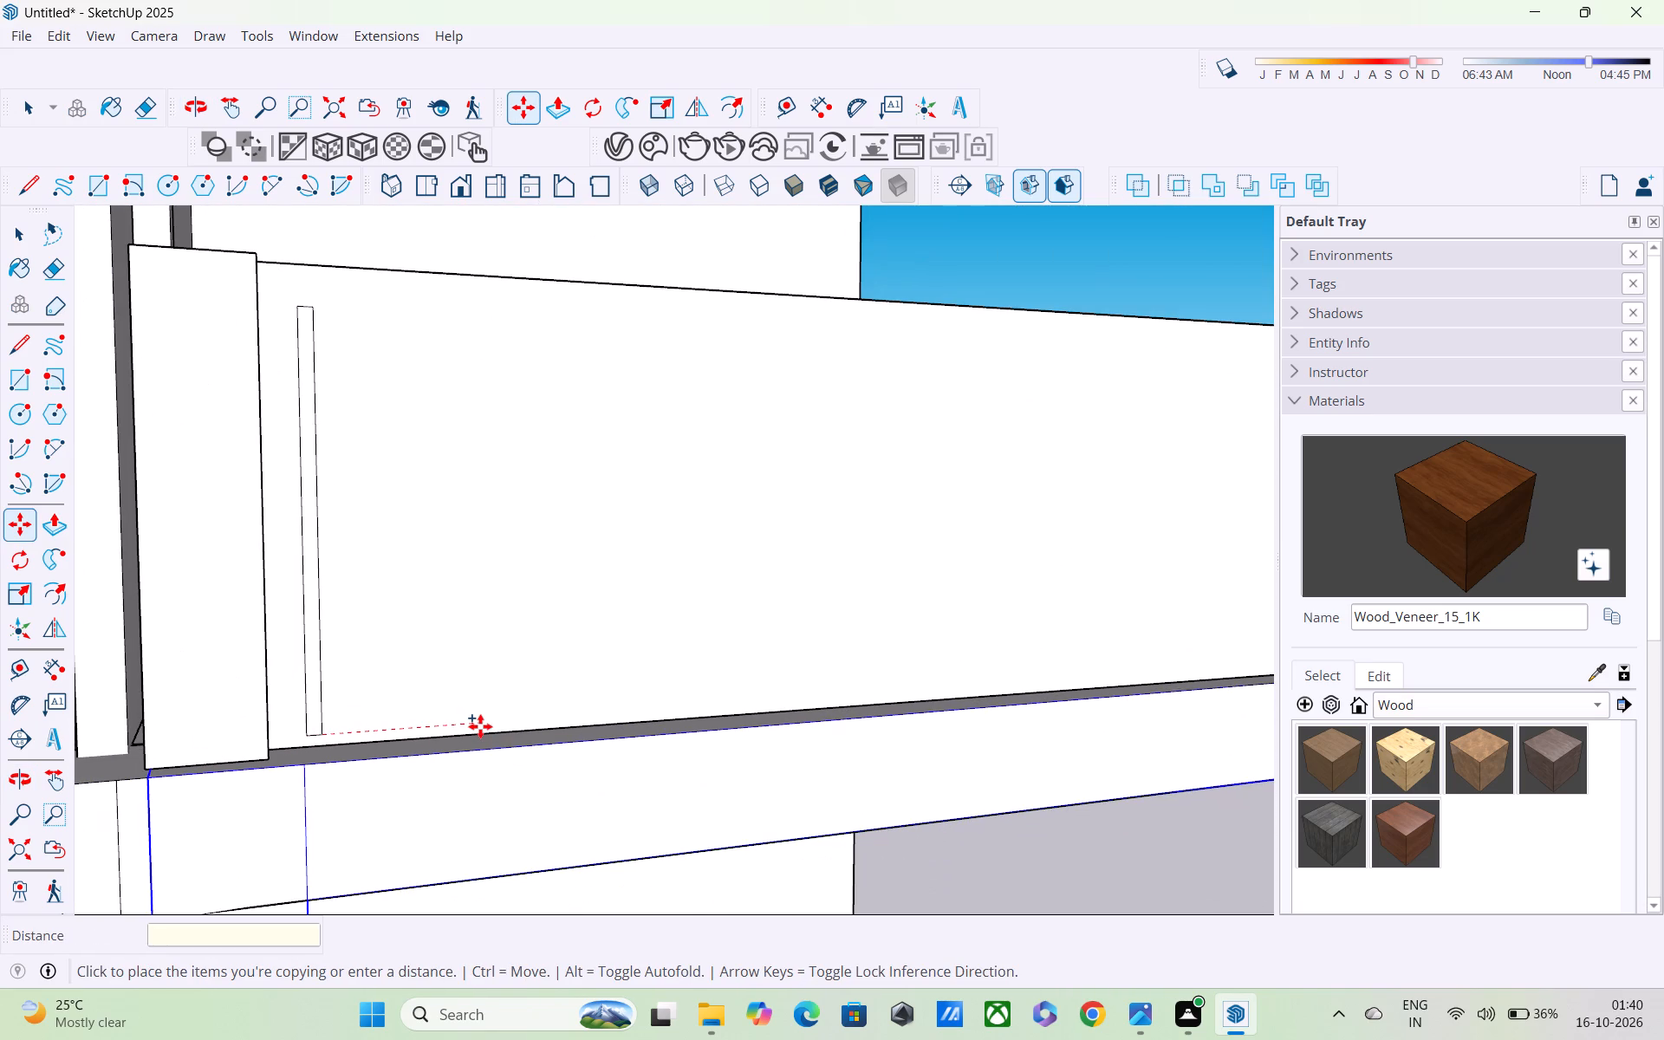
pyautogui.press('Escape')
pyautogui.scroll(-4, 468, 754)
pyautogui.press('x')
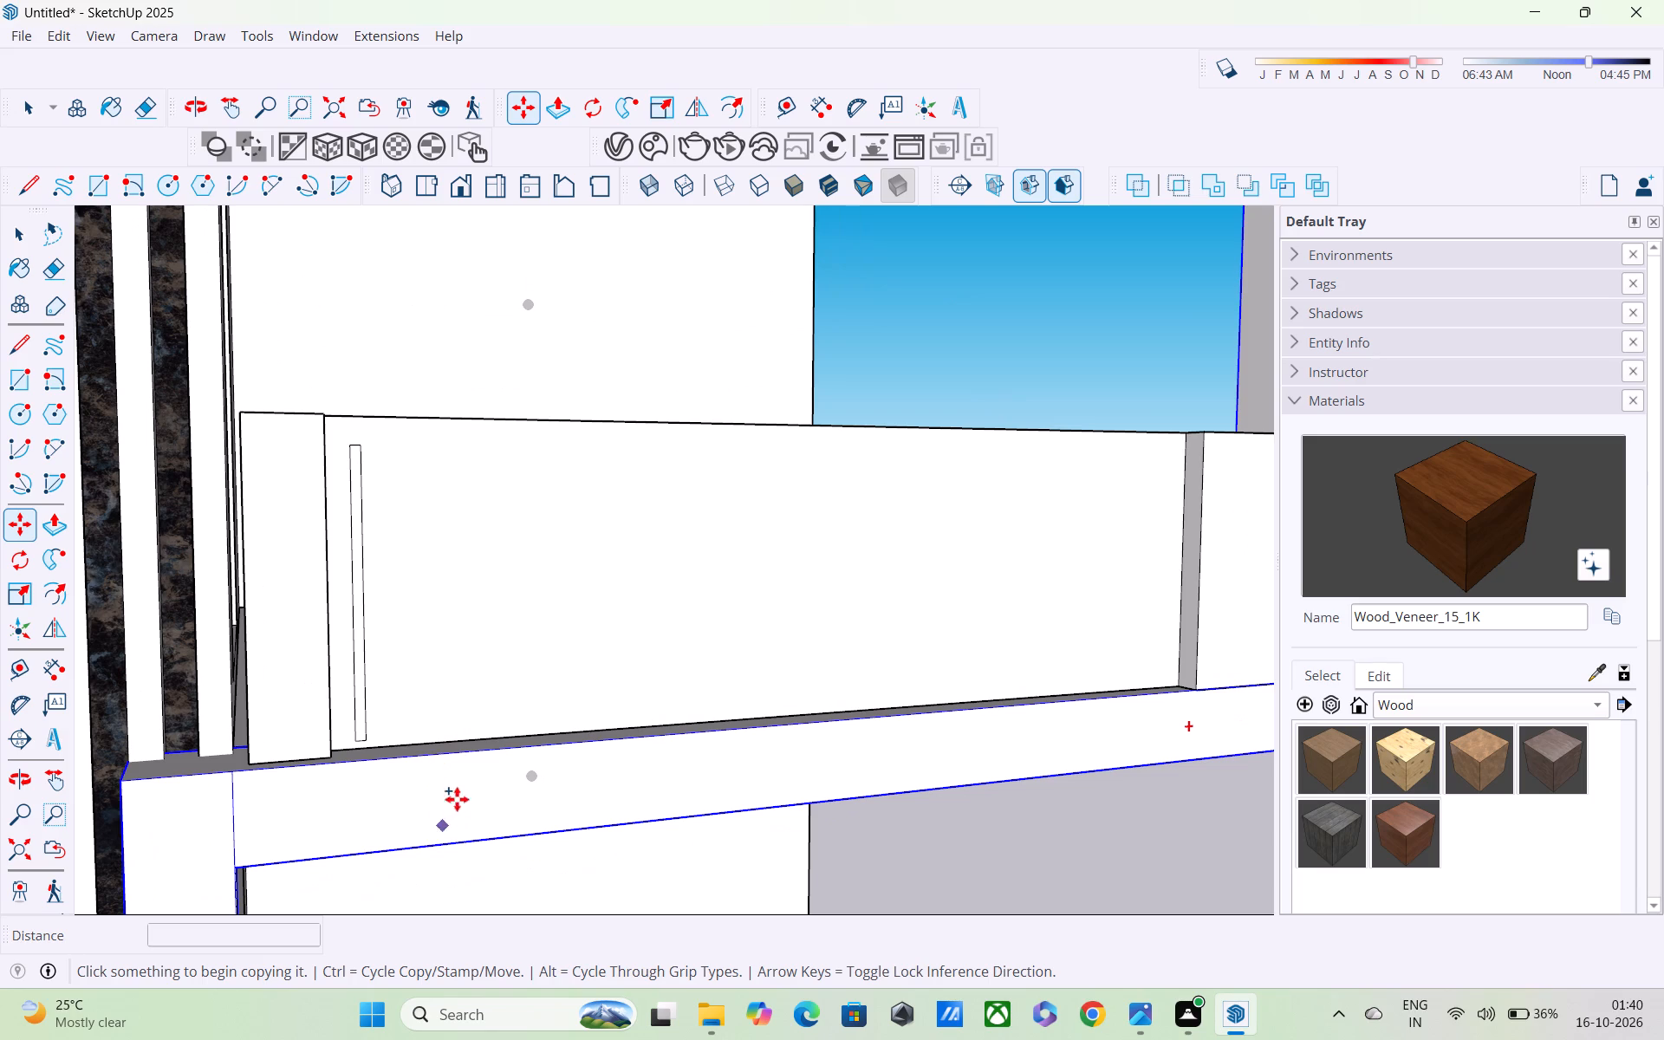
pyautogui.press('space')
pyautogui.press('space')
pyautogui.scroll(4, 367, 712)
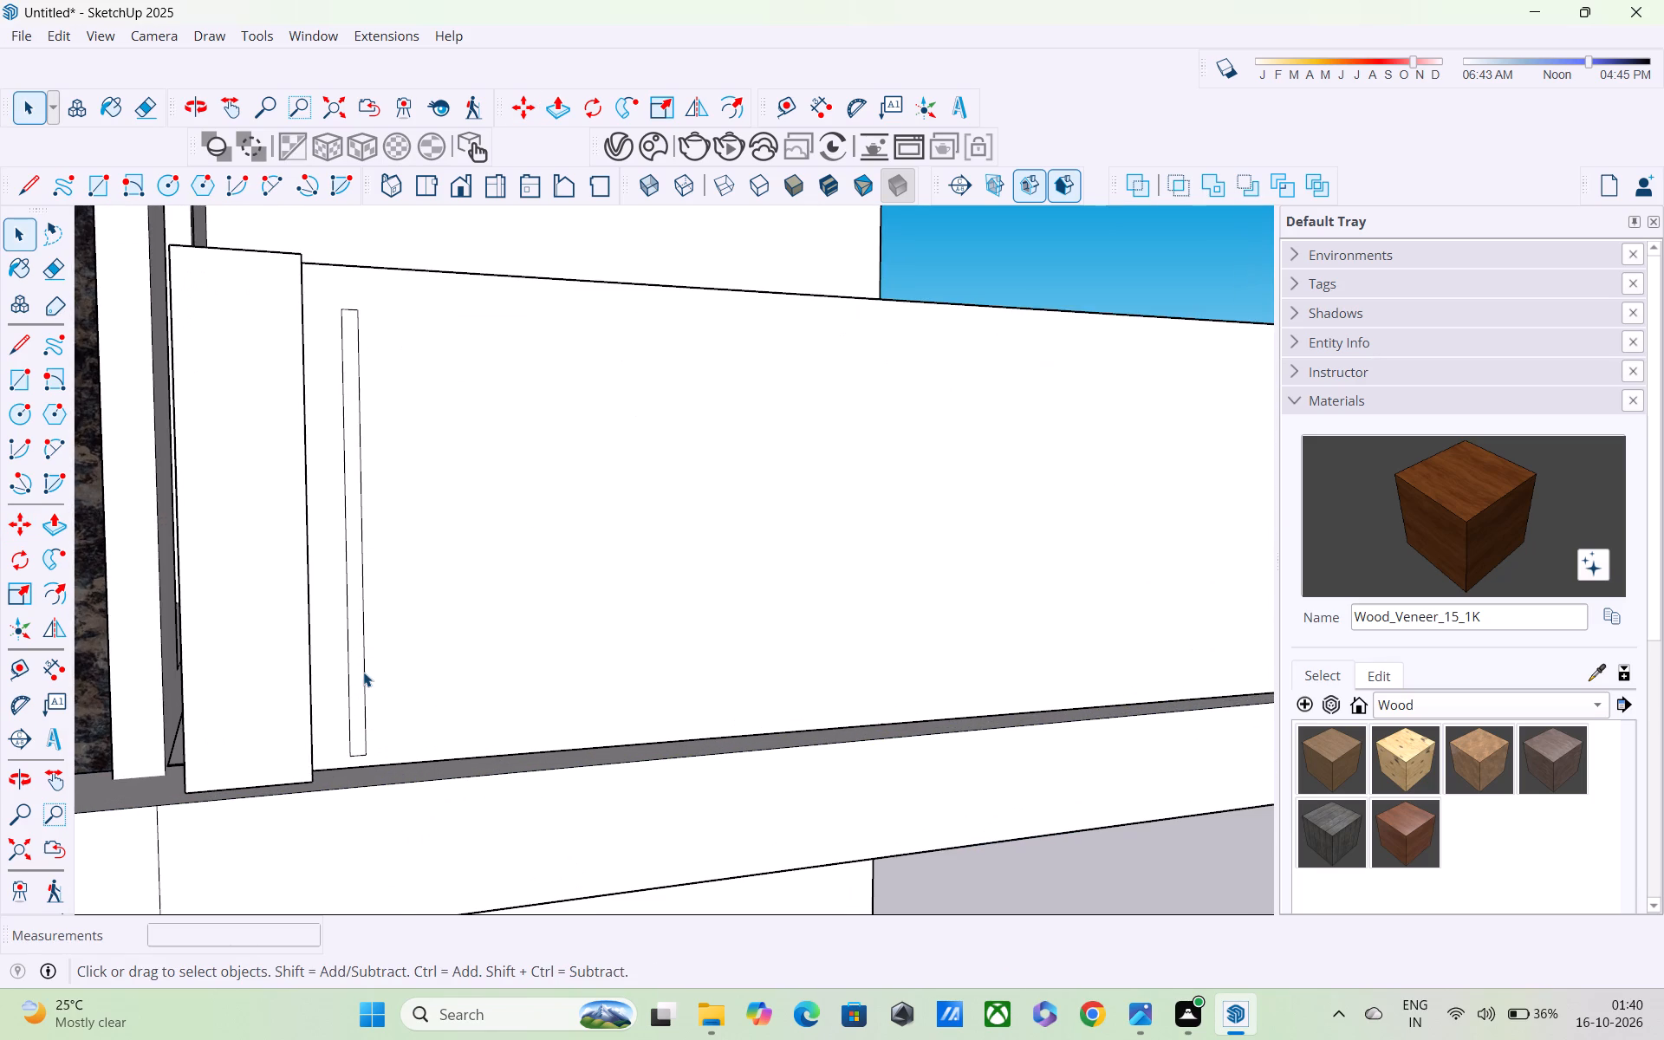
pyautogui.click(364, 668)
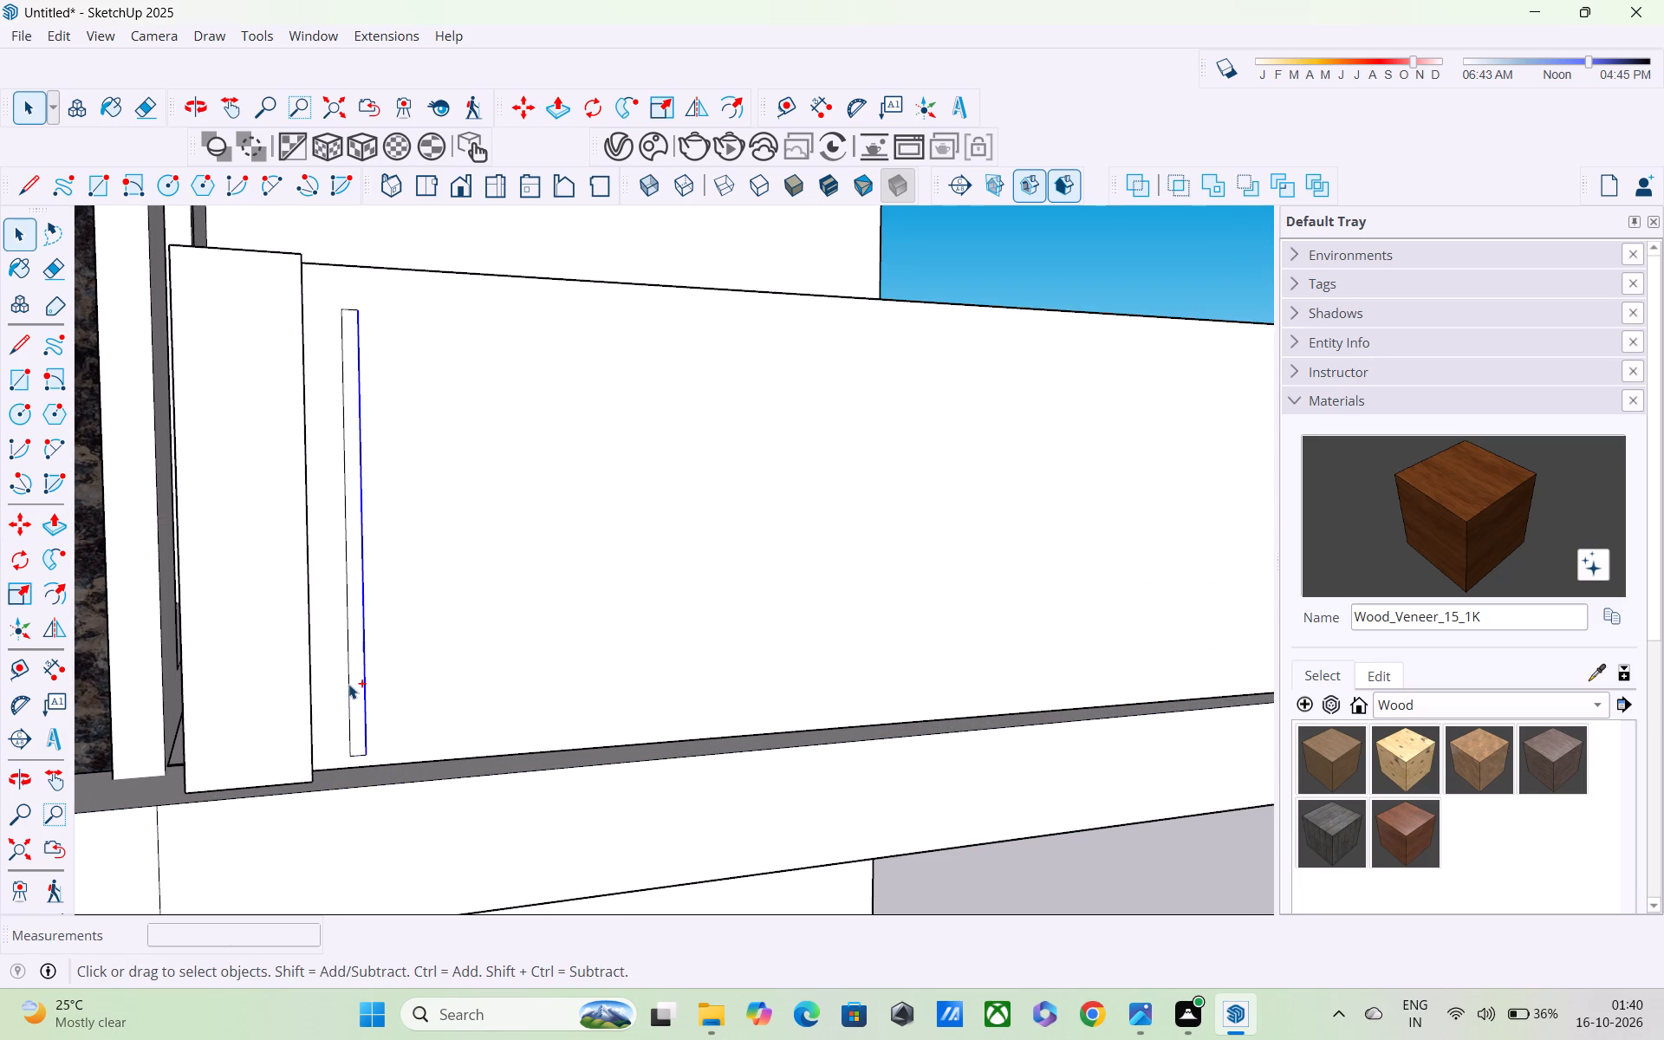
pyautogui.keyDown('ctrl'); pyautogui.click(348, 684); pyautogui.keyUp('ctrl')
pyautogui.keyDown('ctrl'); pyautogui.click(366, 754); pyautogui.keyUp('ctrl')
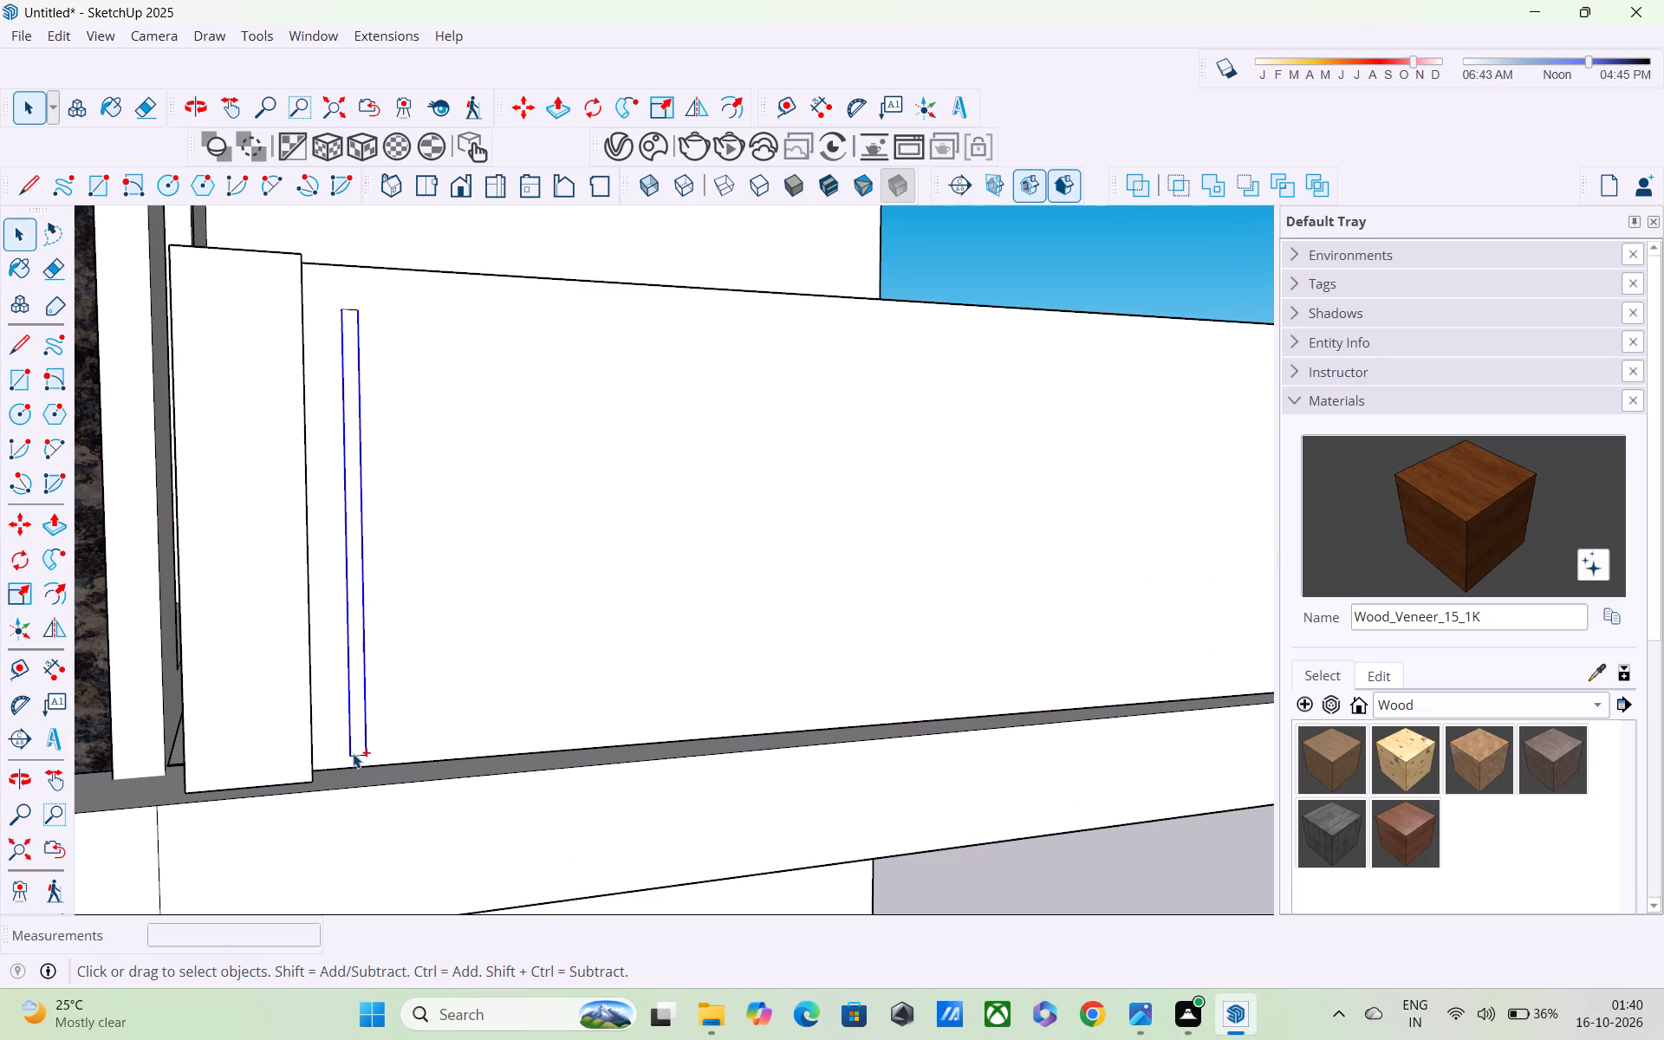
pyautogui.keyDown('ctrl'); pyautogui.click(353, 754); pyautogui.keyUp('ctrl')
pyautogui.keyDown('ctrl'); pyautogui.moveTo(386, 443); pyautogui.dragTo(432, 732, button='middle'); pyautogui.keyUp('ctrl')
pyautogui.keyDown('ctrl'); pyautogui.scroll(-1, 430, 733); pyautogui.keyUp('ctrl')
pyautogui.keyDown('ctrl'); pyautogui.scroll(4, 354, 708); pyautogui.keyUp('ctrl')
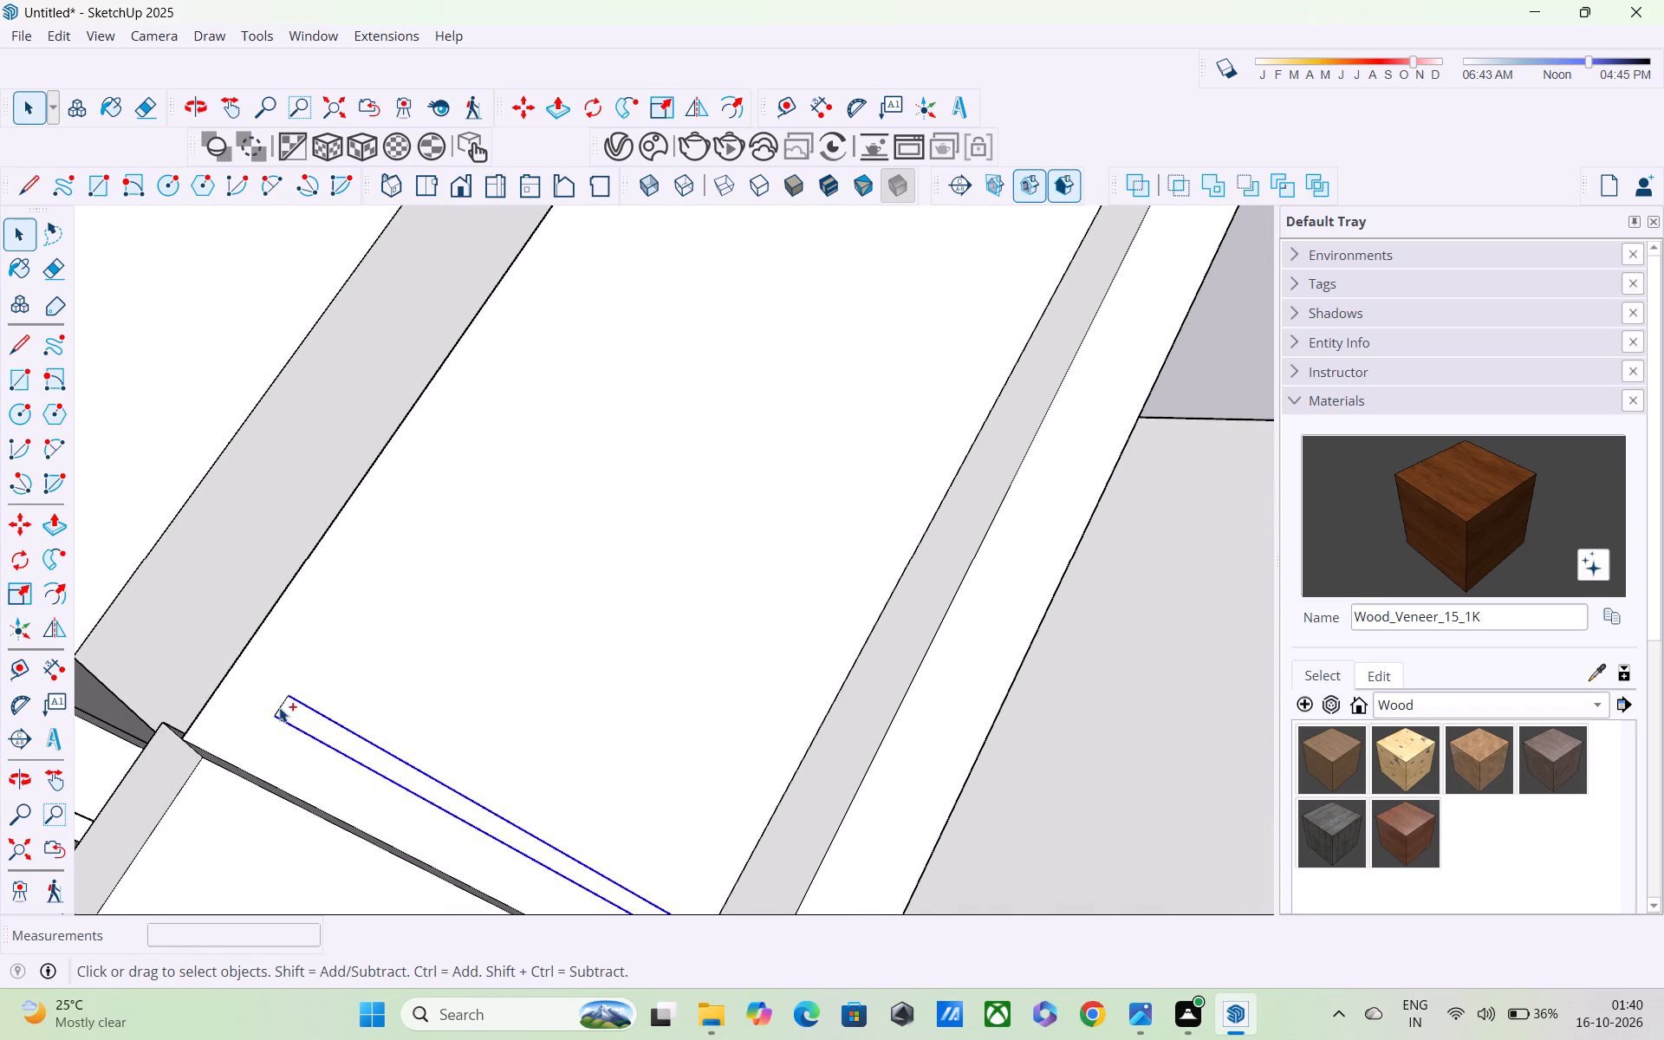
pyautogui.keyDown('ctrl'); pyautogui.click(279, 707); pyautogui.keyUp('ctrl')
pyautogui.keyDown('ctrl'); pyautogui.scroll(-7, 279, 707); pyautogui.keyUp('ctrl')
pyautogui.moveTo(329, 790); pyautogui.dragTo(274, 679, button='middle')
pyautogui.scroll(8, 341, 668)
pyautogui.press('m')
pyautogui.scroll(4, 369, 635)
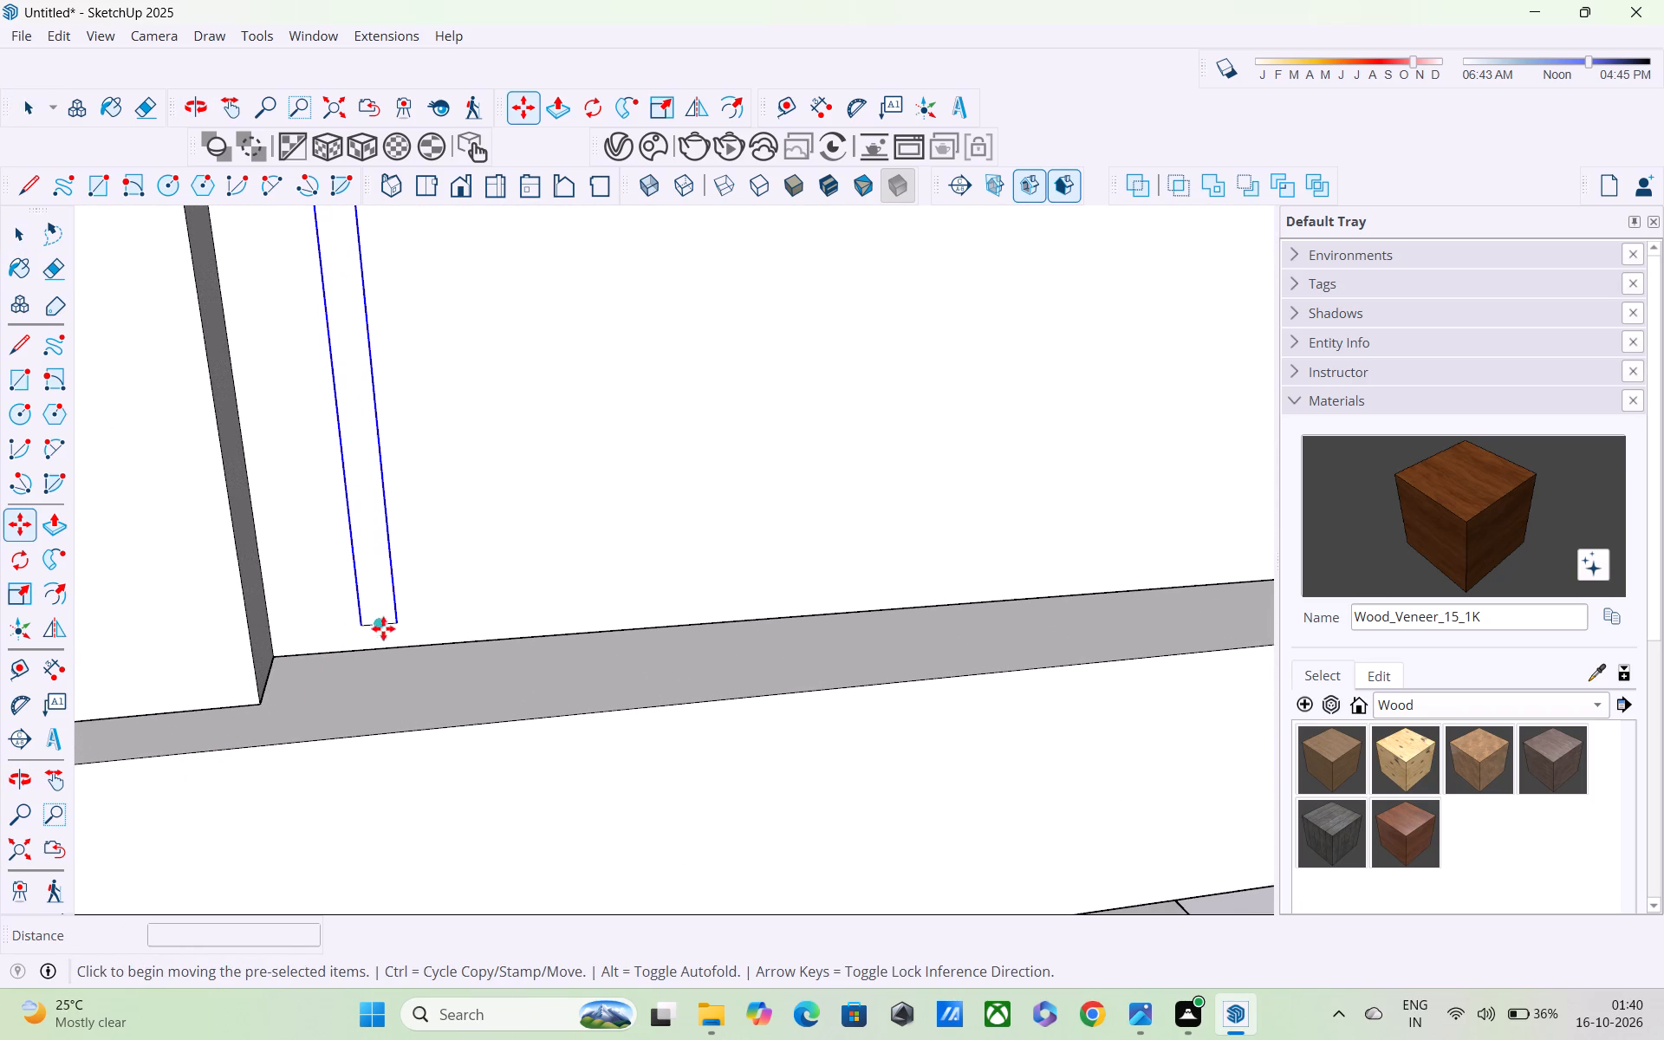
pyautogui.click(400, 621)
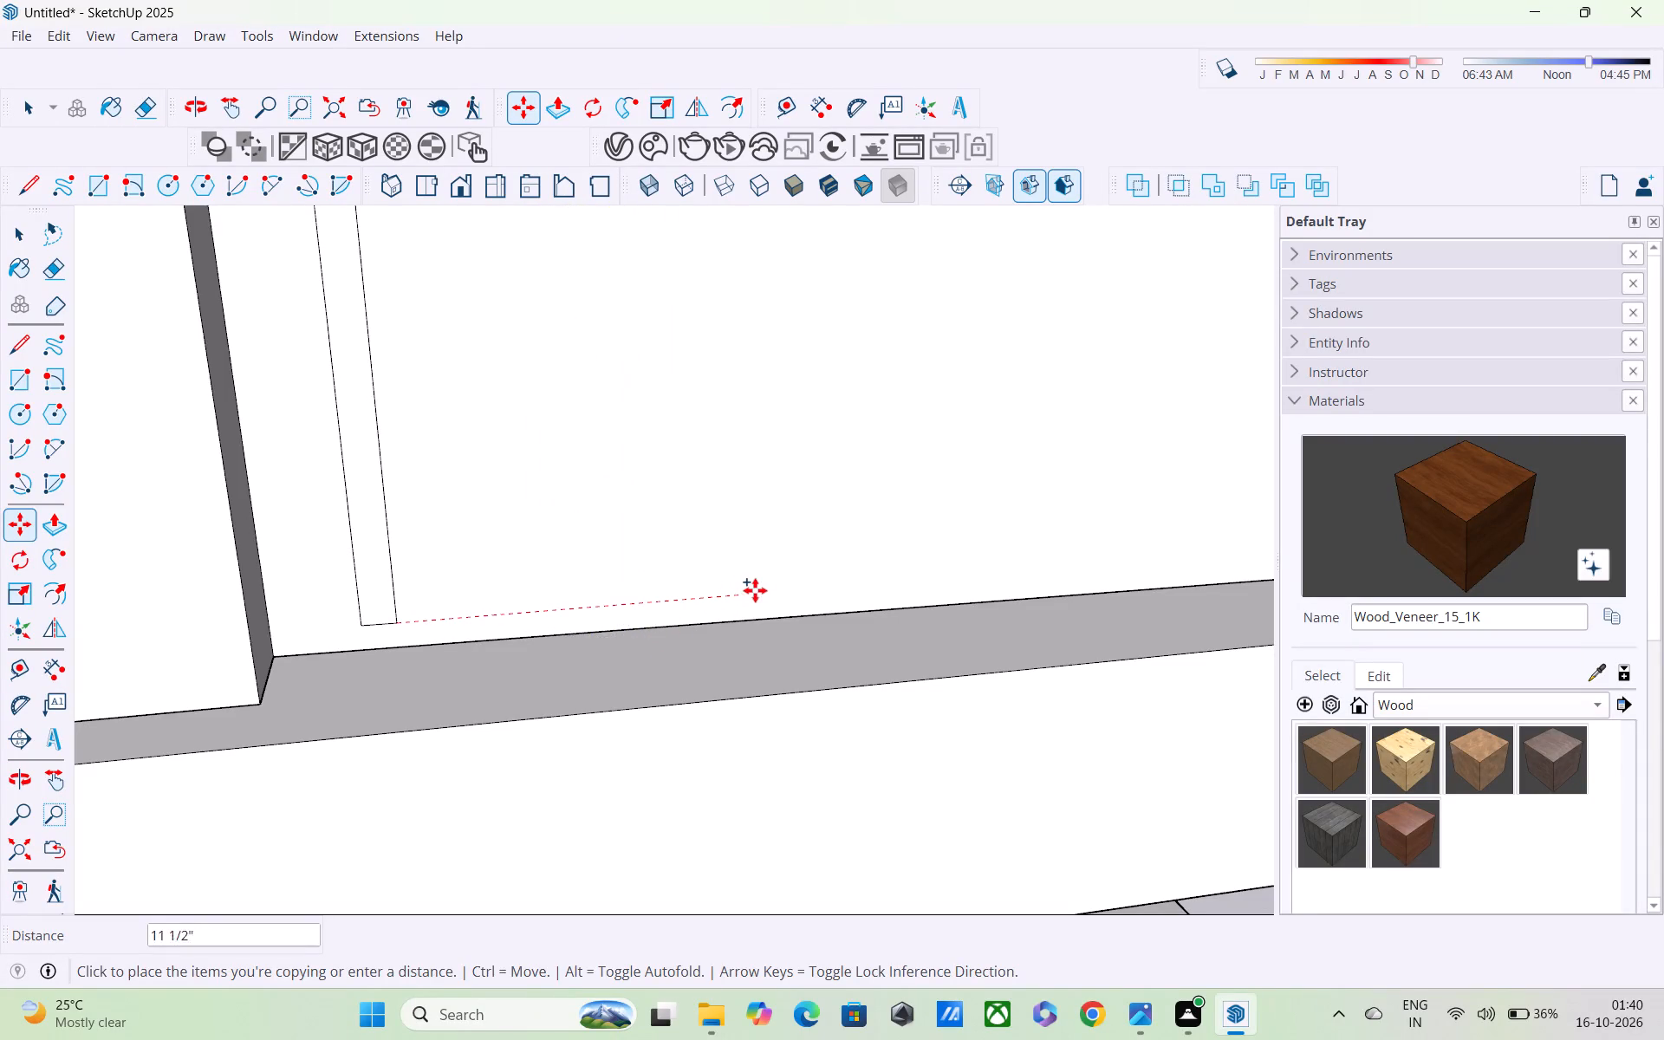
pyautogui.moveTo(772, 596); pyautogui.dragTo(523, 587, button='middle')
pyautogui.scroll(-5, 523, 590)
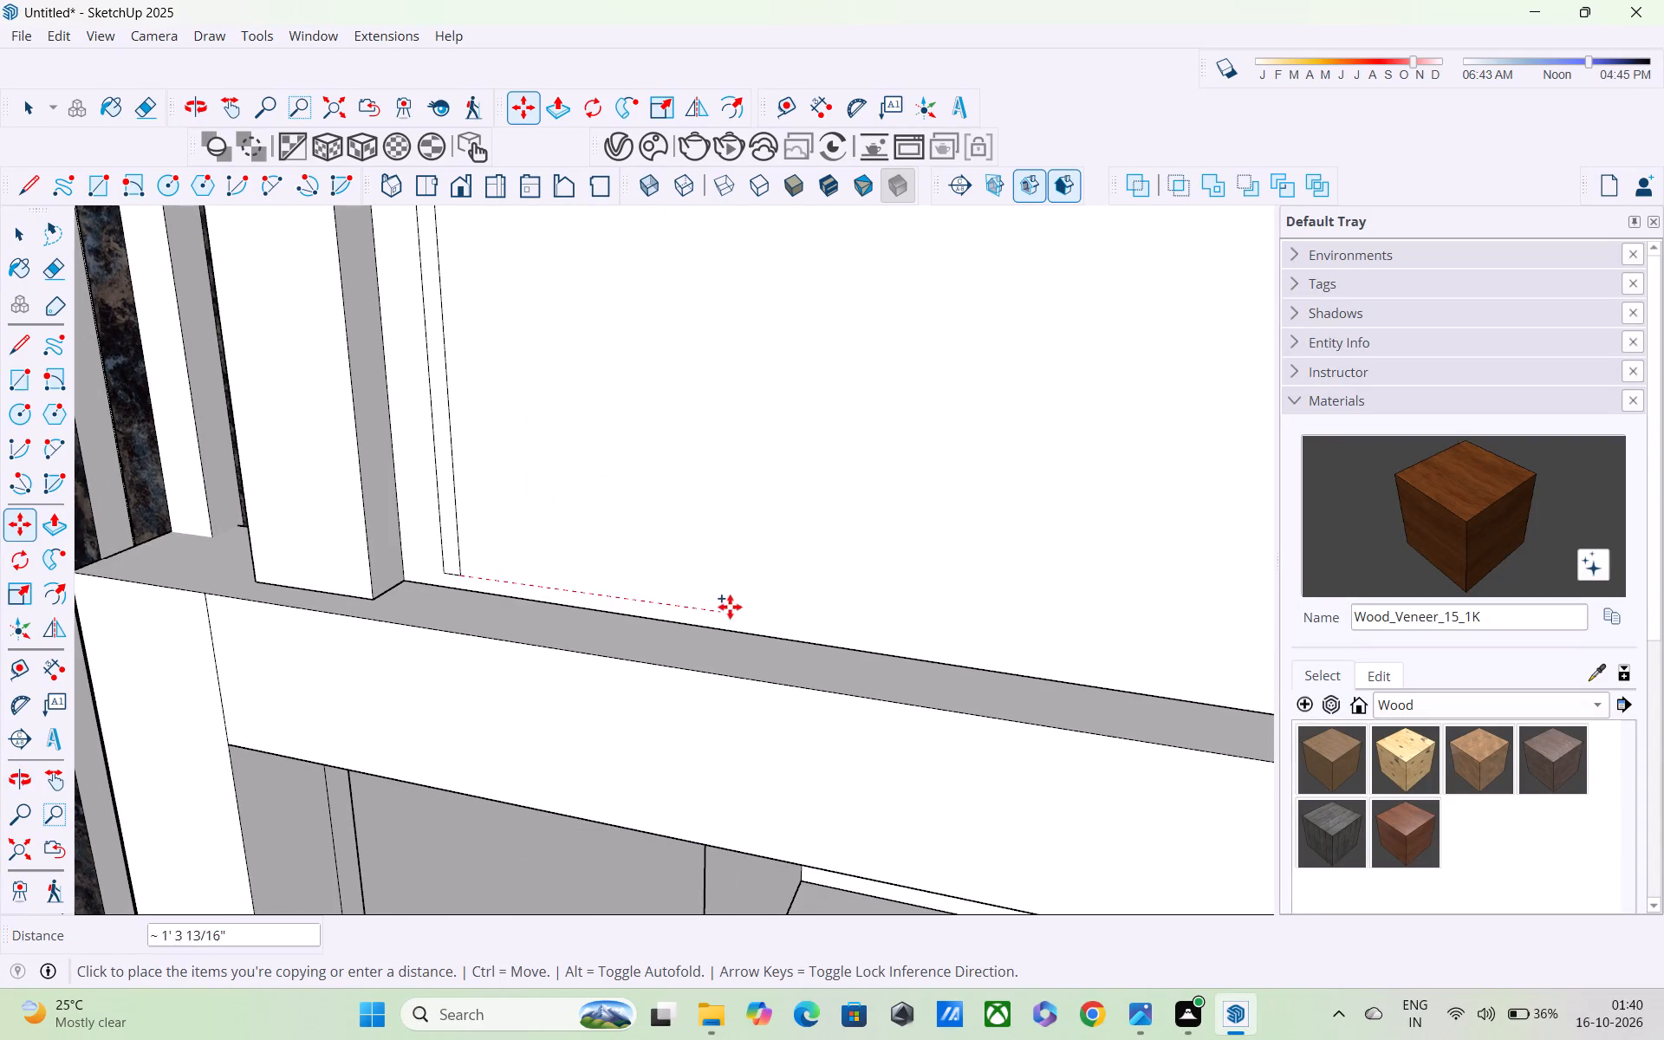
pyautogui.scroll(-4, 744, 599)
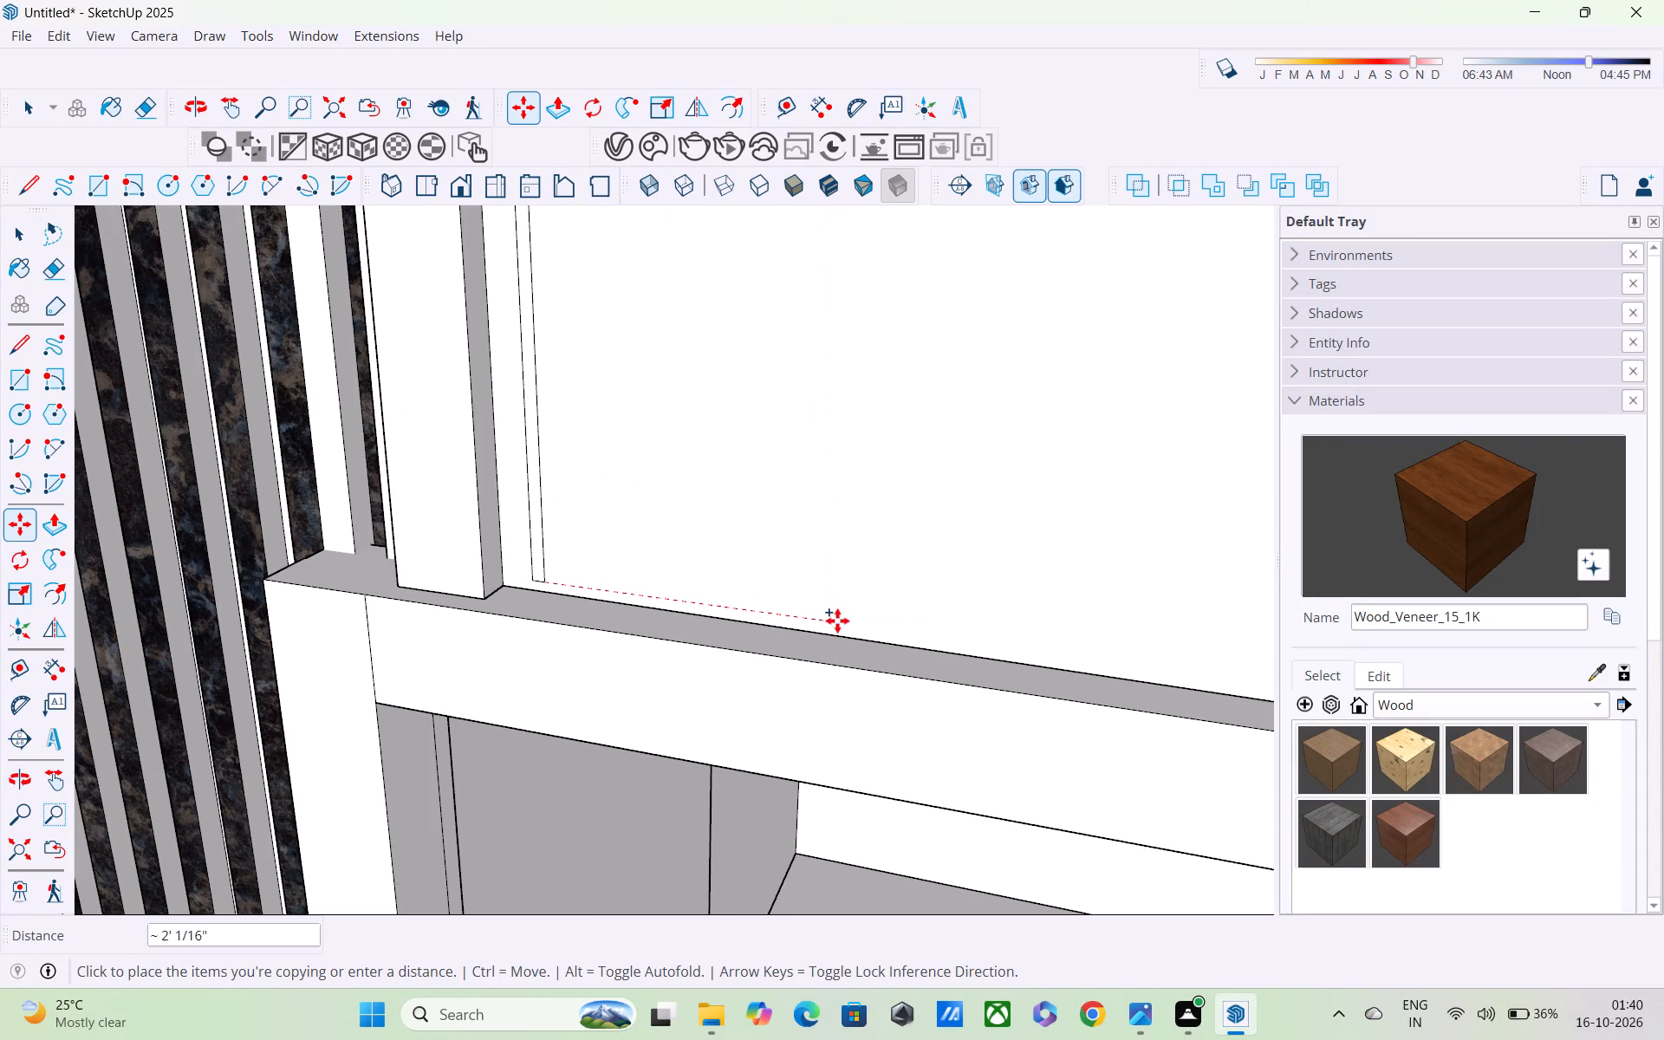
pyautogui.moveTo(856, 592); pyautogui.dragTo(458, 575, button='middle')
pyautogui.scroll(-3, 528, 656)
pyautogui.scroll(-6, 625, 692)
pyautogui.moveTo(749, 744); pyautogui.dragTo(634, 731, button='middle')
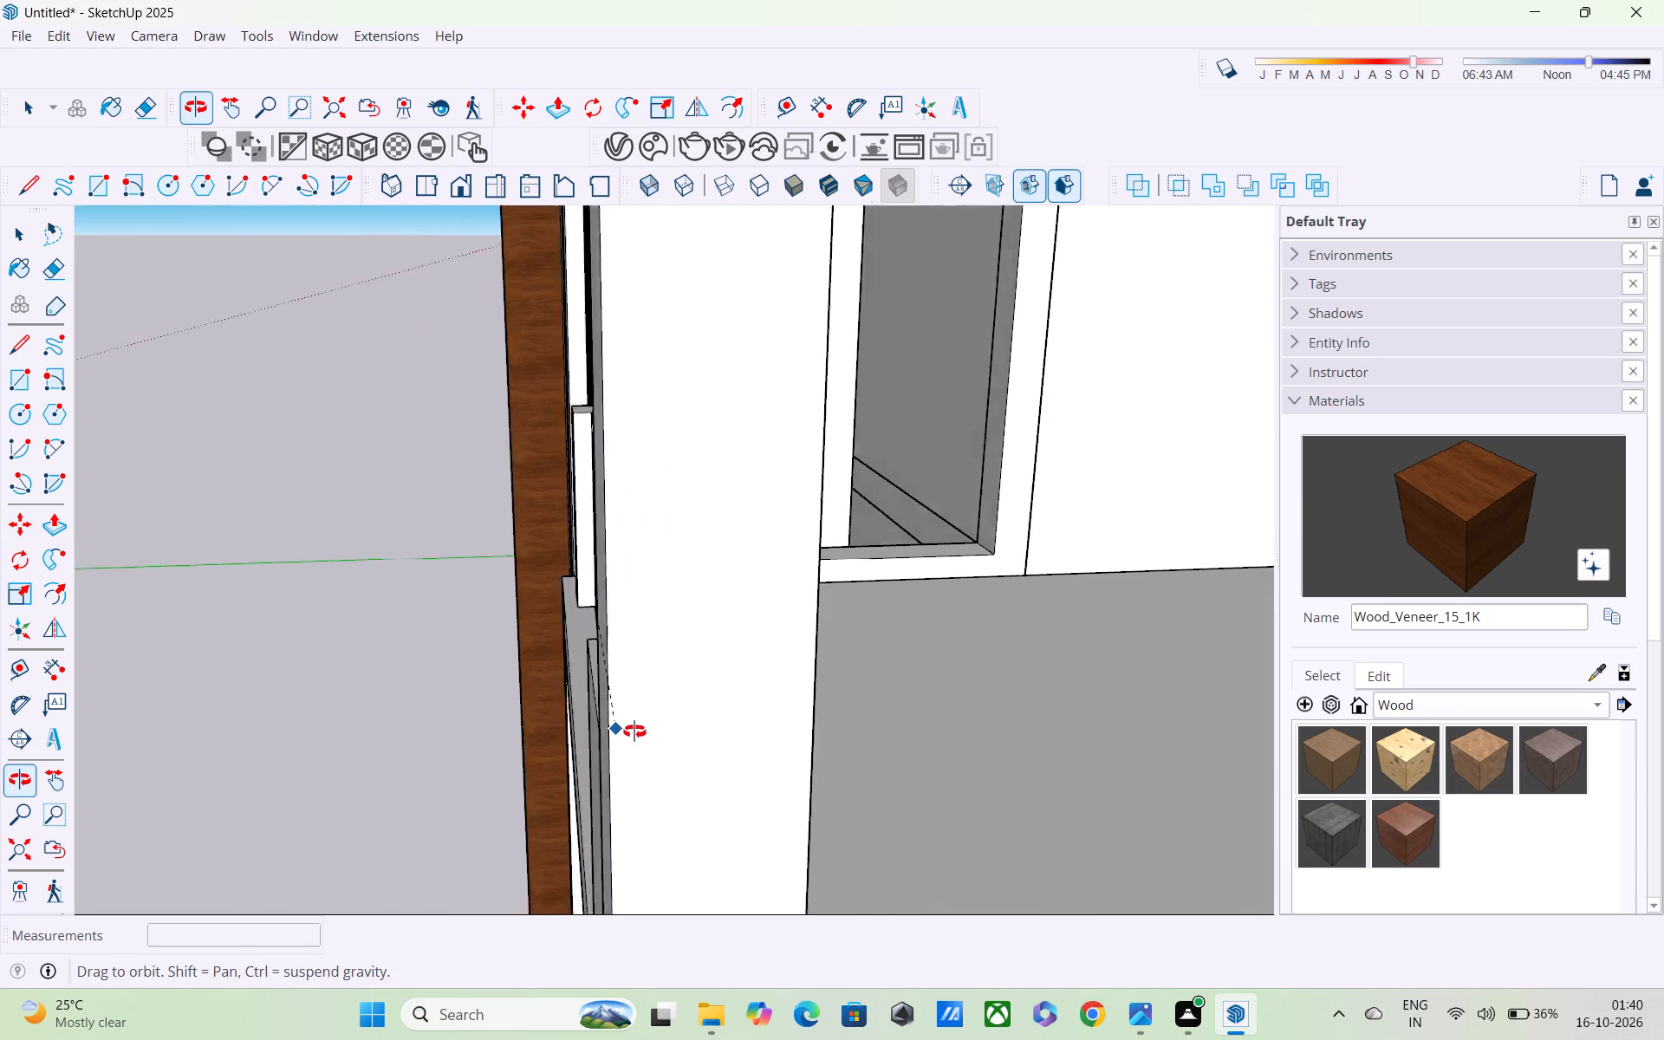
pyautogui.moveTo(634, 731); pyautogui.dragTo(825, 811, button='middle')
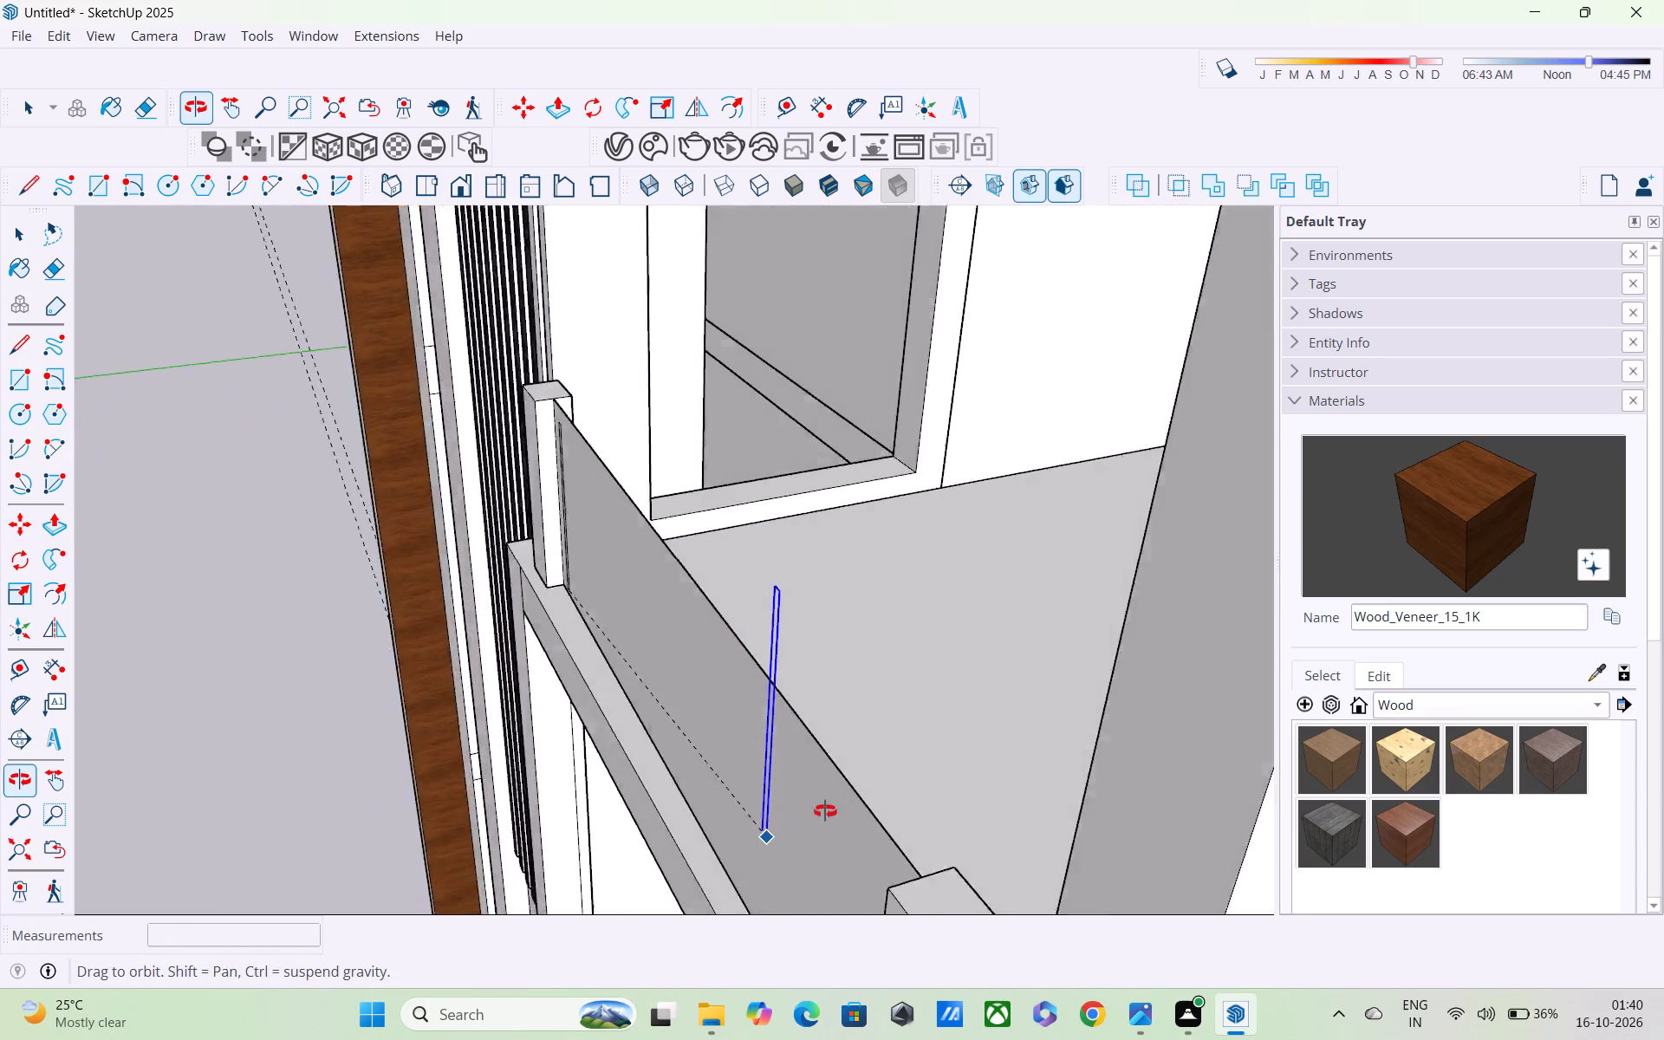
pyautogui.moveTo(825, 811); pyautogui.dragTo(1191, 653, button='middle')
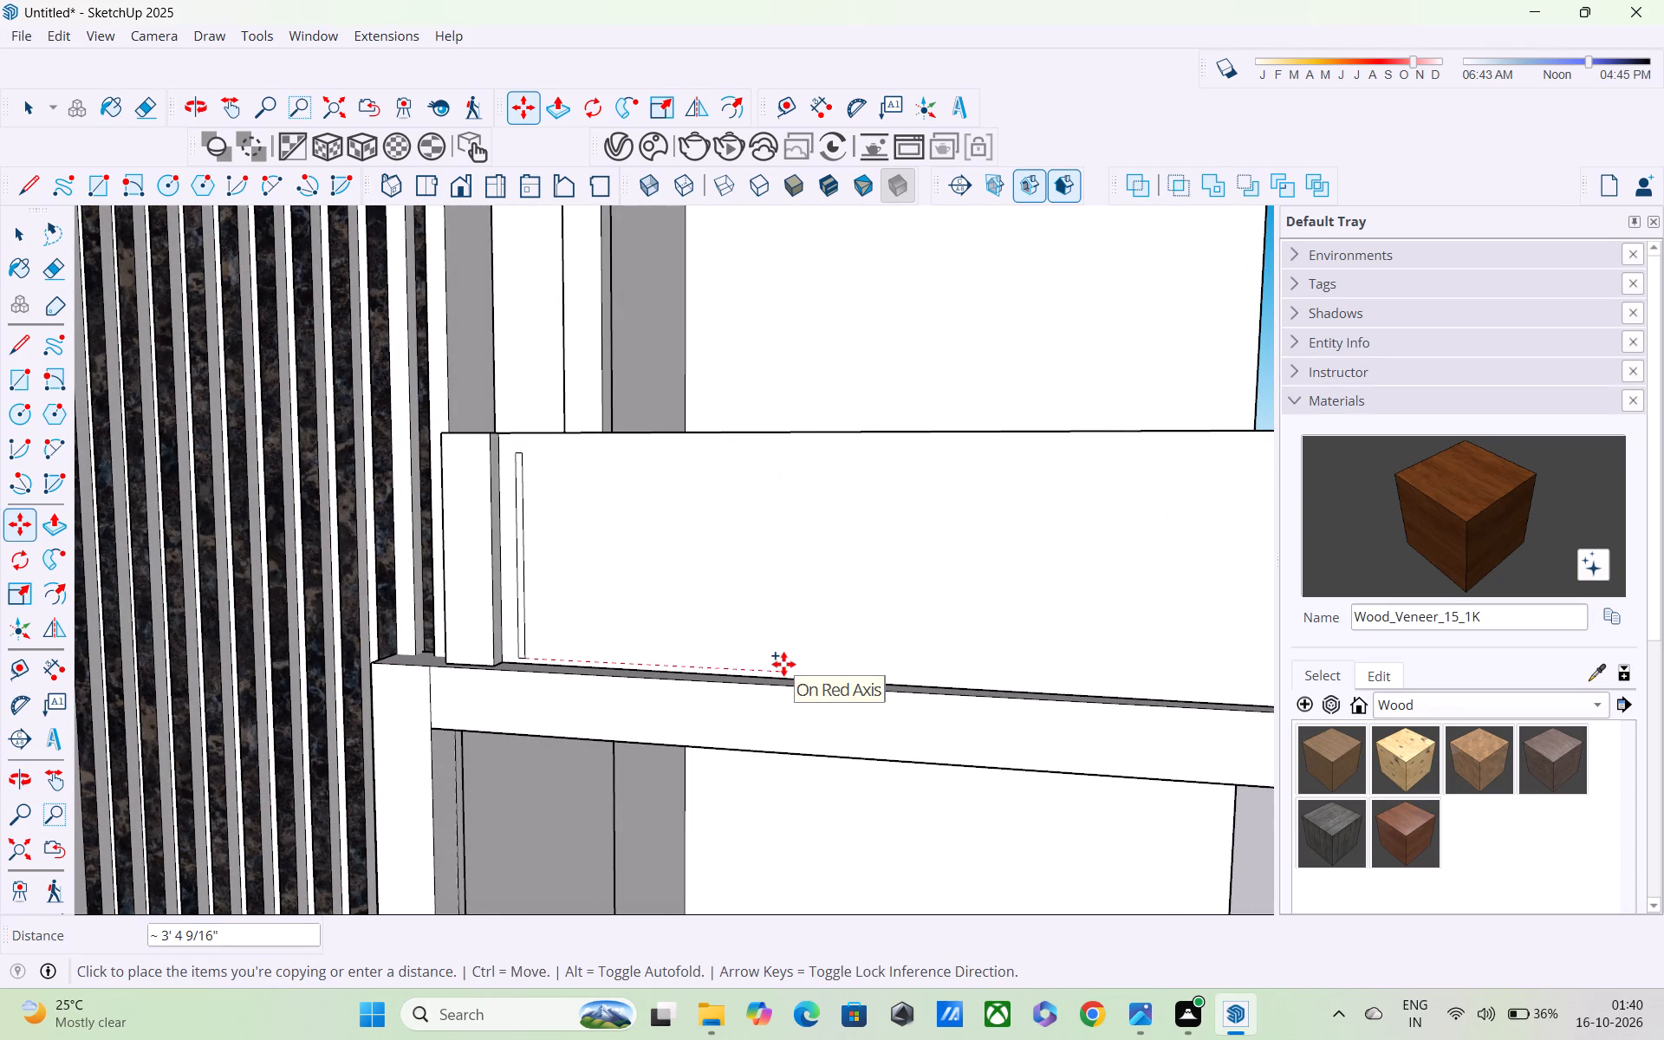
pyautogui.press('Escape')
# Delete the panel face between the two short posts together with its bounding edges and the narrow rectangle's edges.
pyautogui.moveTo(783, 664); pyautogui.dragTo(303, 762, button='middle')
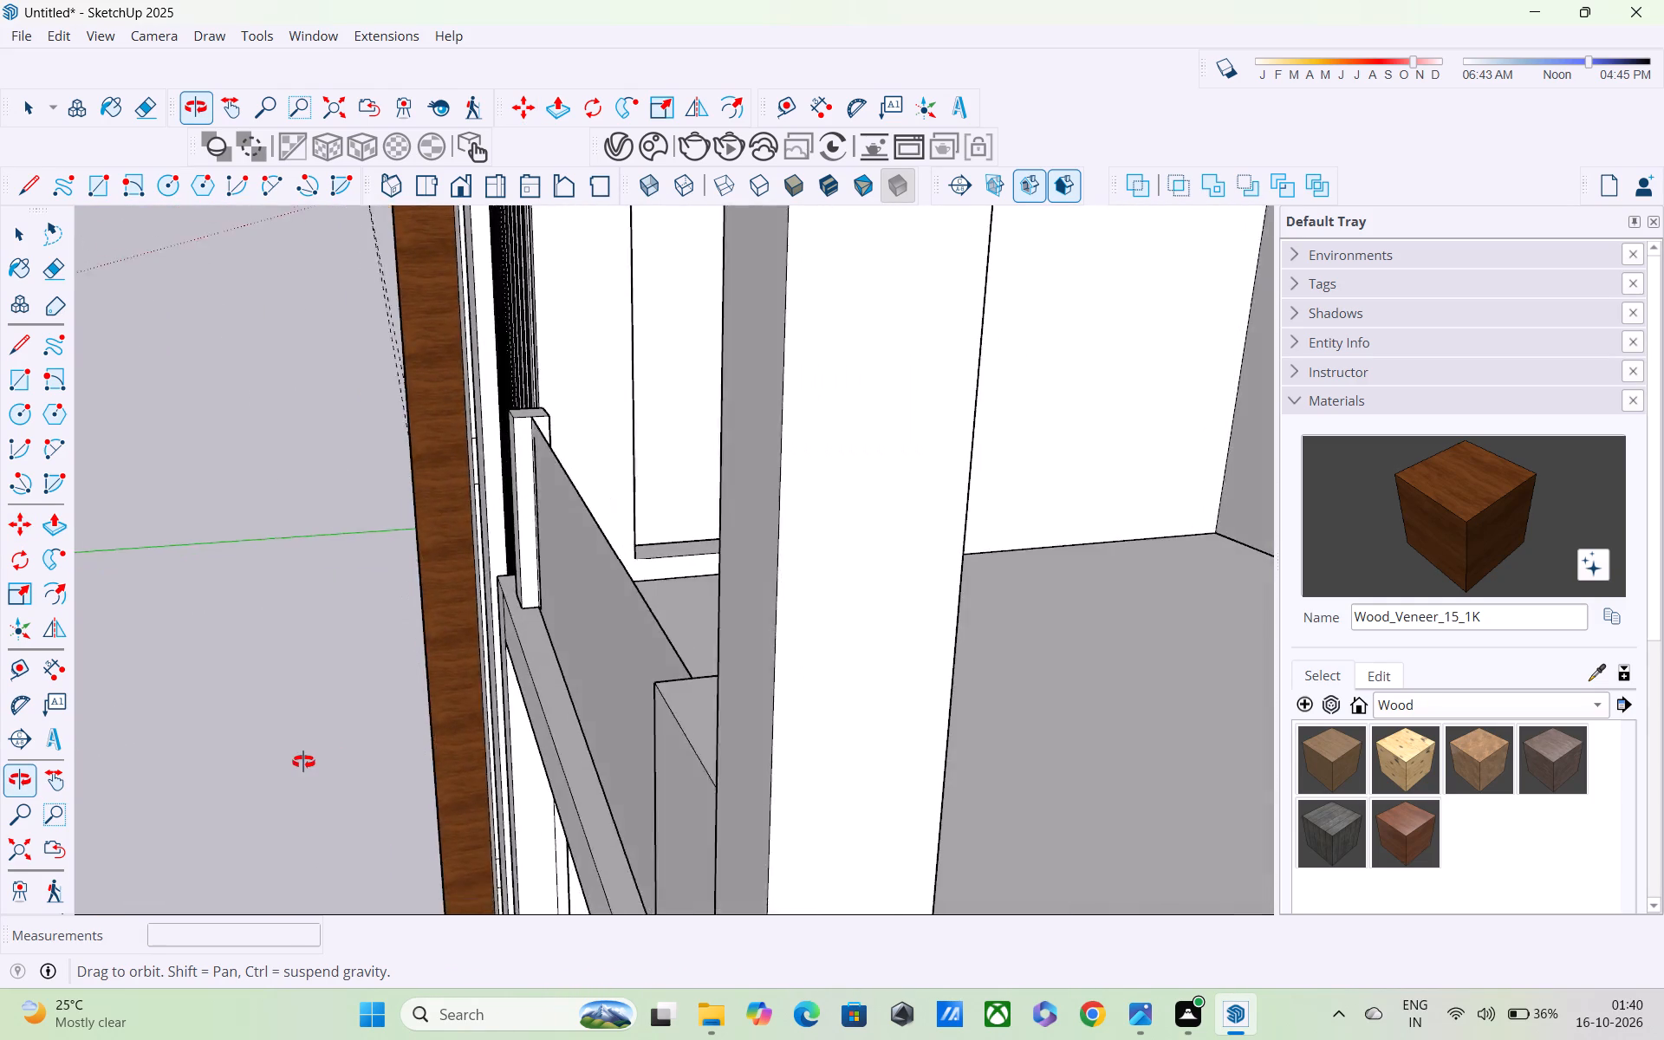
pyautogui.moveTo(303, 762); pyautogui.dragTo(207, 911, button='middle')
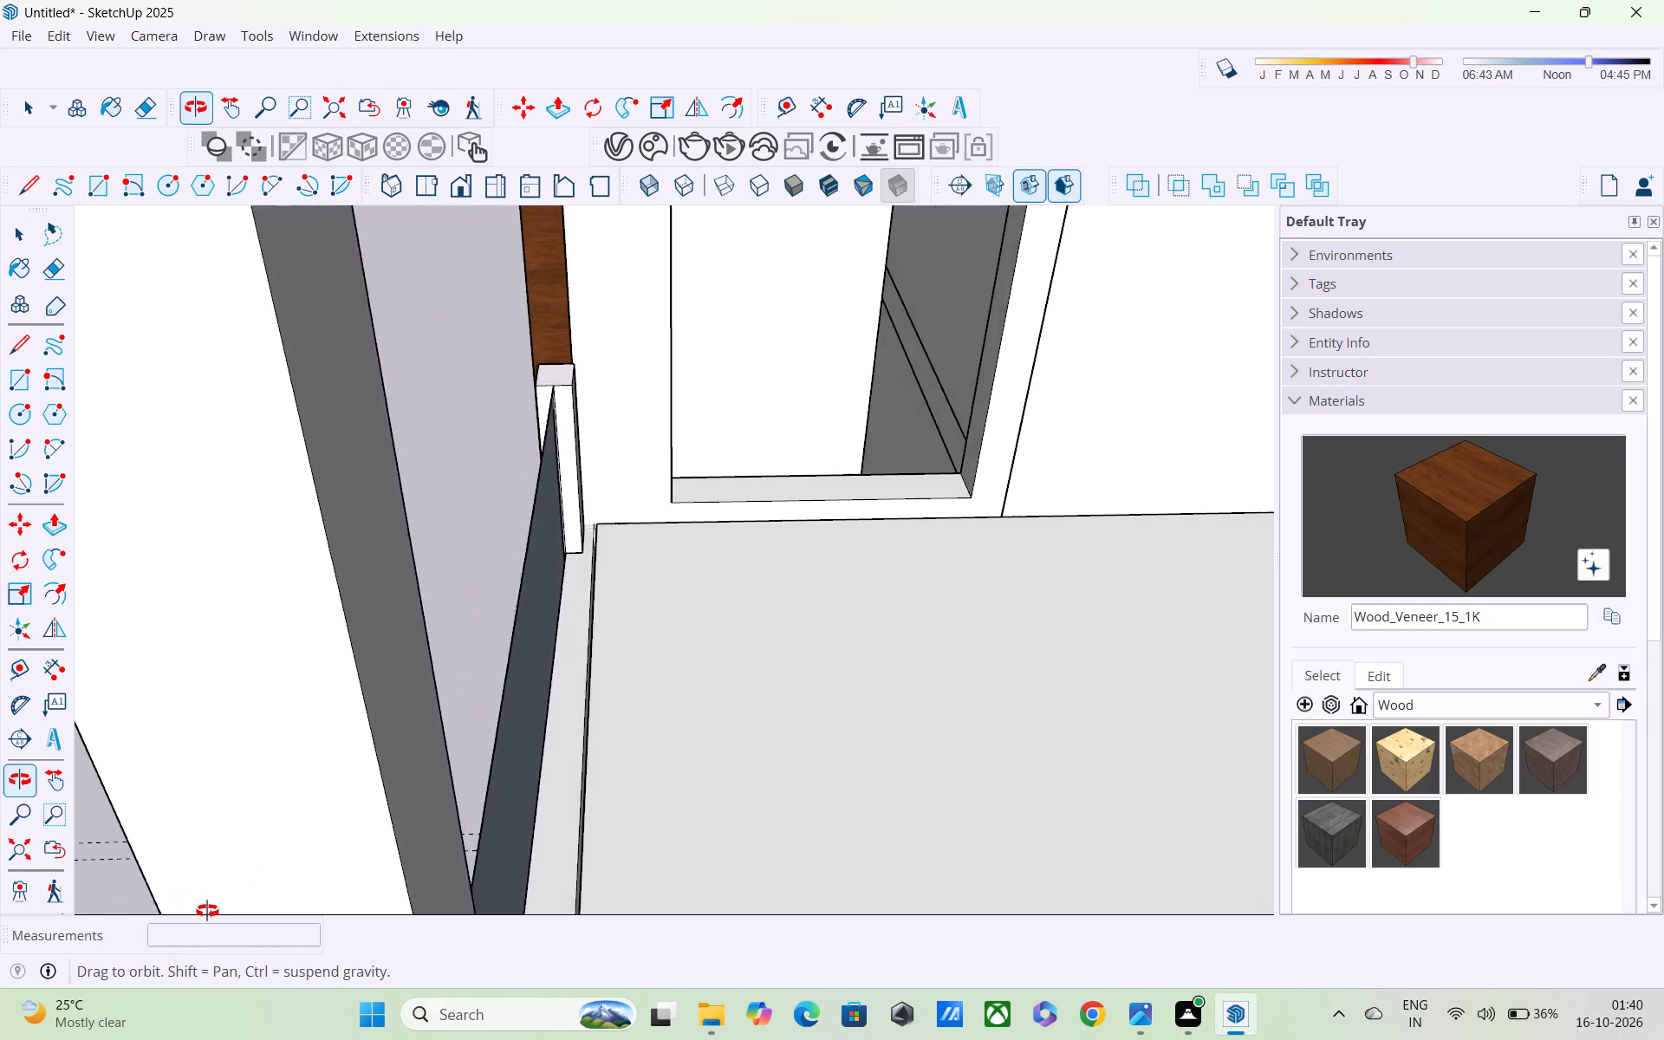
pyautogui.moveTo(207, 911); pyautogui.dragTo(335, 881, button='middle')
pyautogui.scroll(-4, 474, 870)
pyautogui.press('space')
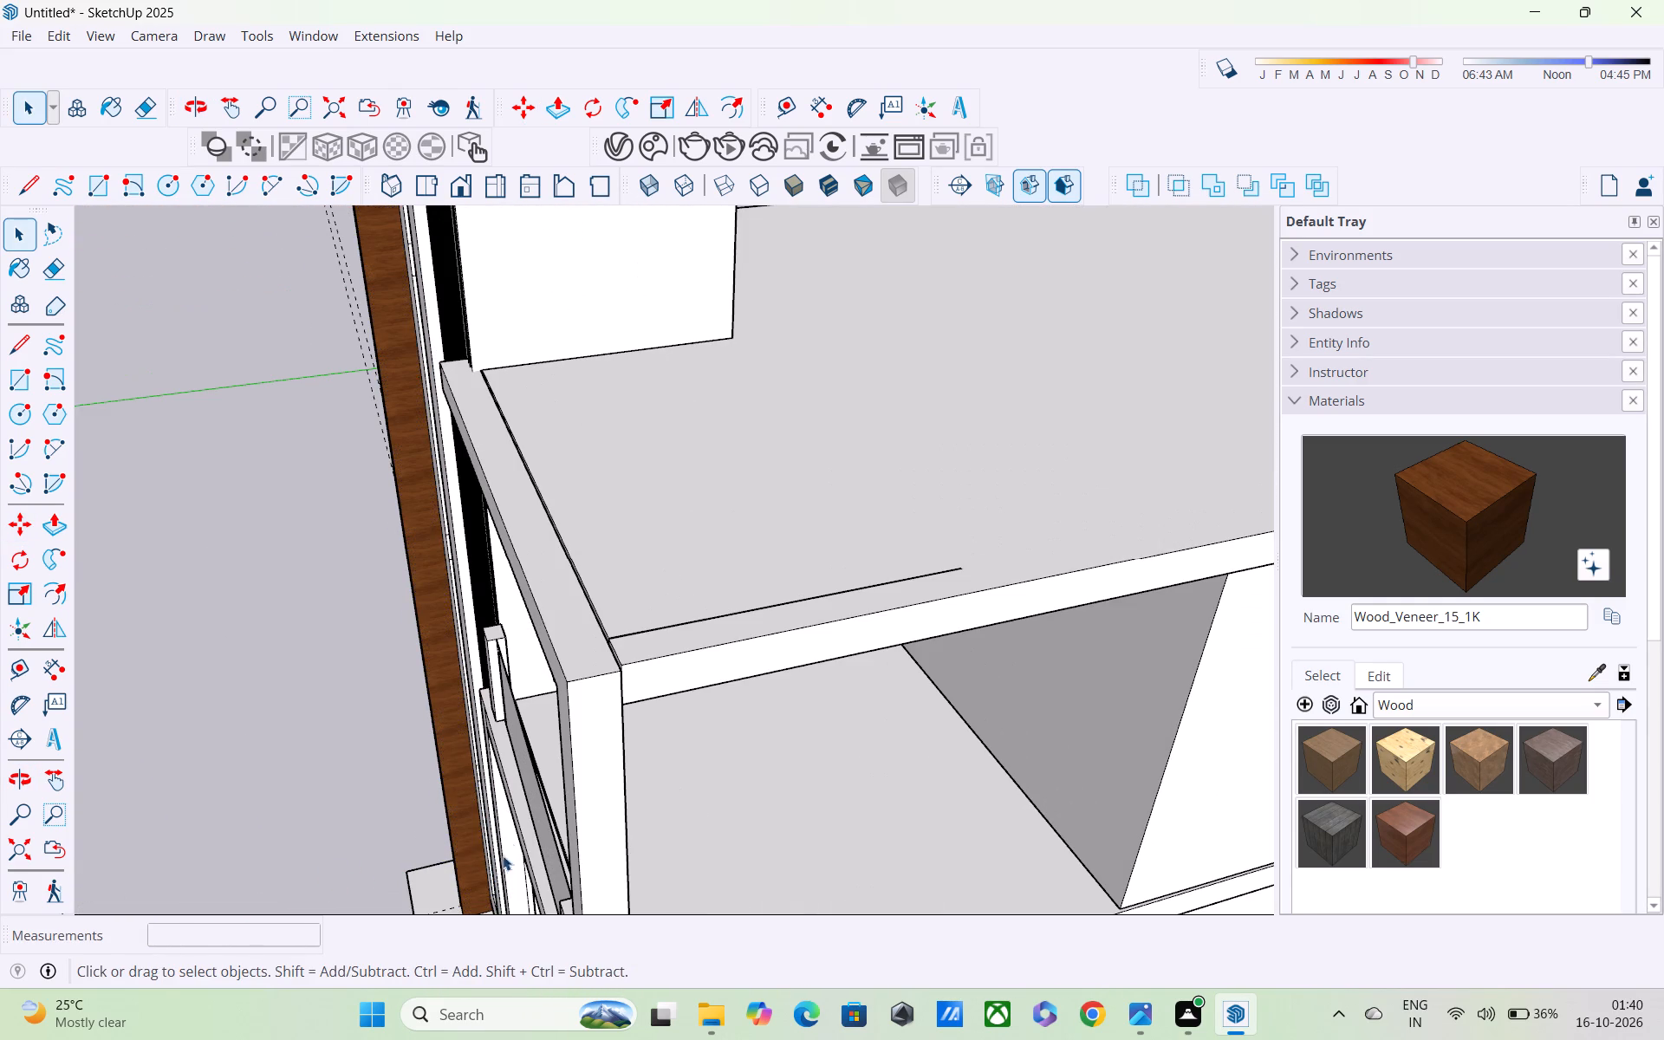
pyautogui.click(542, 809)
pyautogui.moveTo(556, 821); pyautogui.dragTo(839, 701, button='middle')
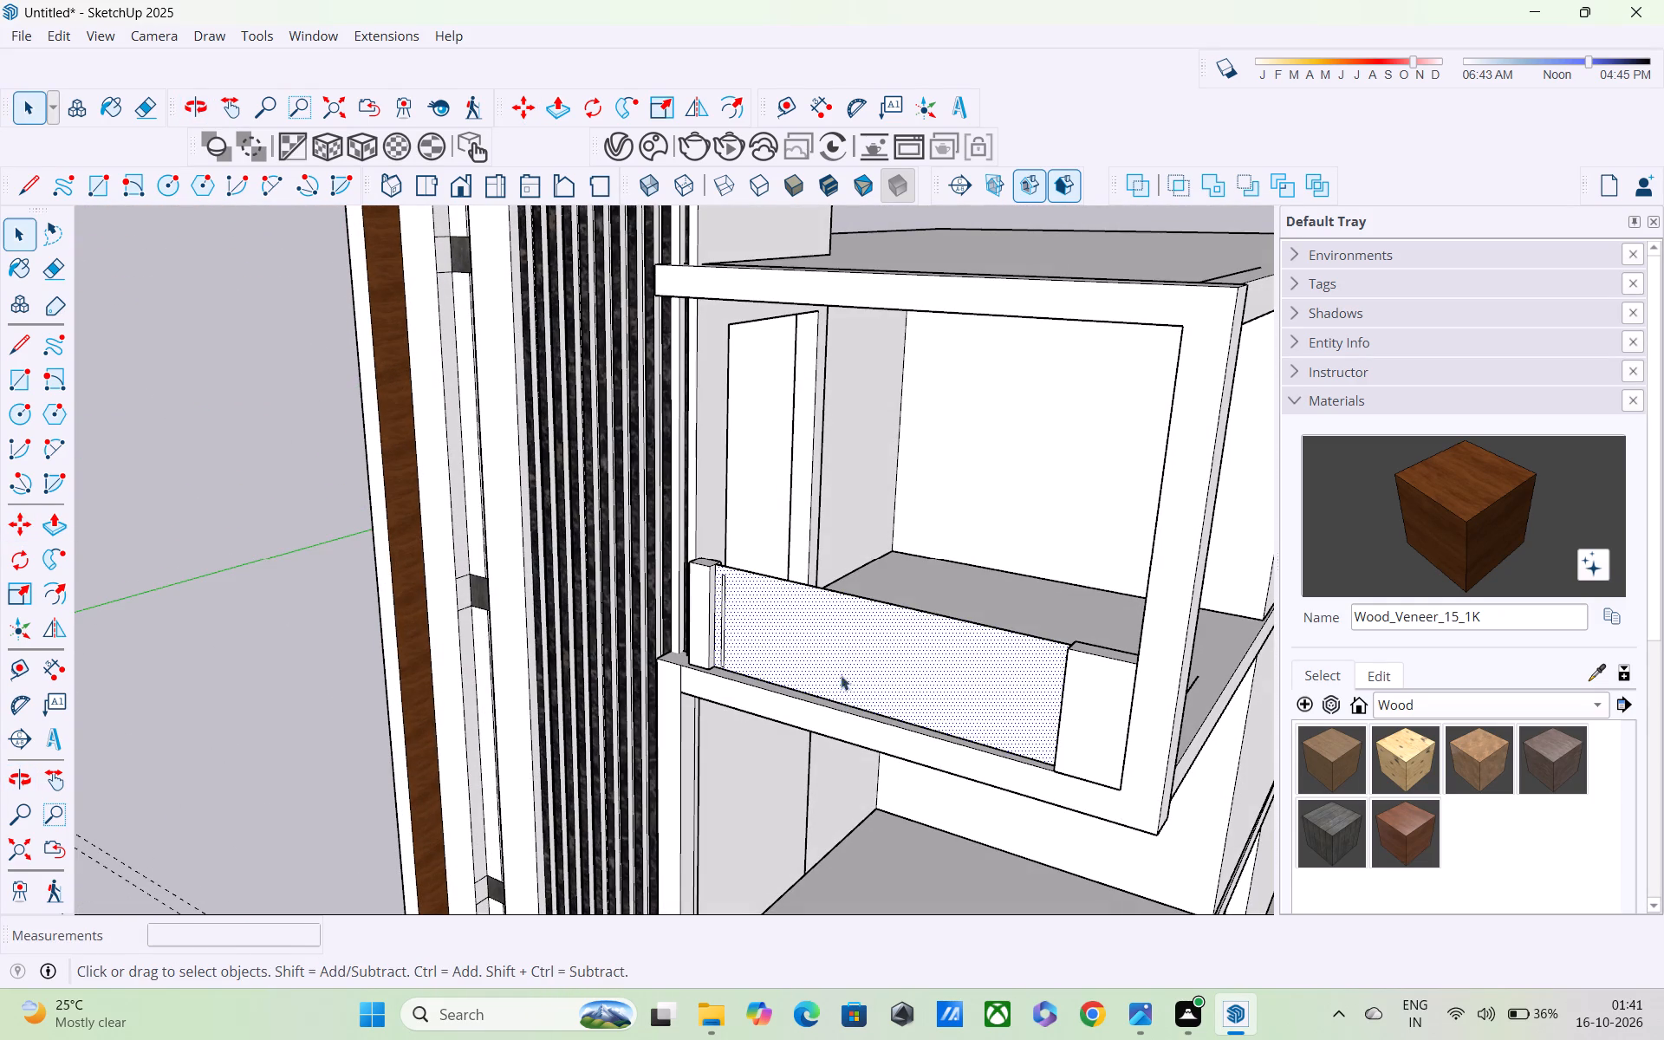
pyautogui.doubleClick(847, 636)
pyautogui.press('Delete')
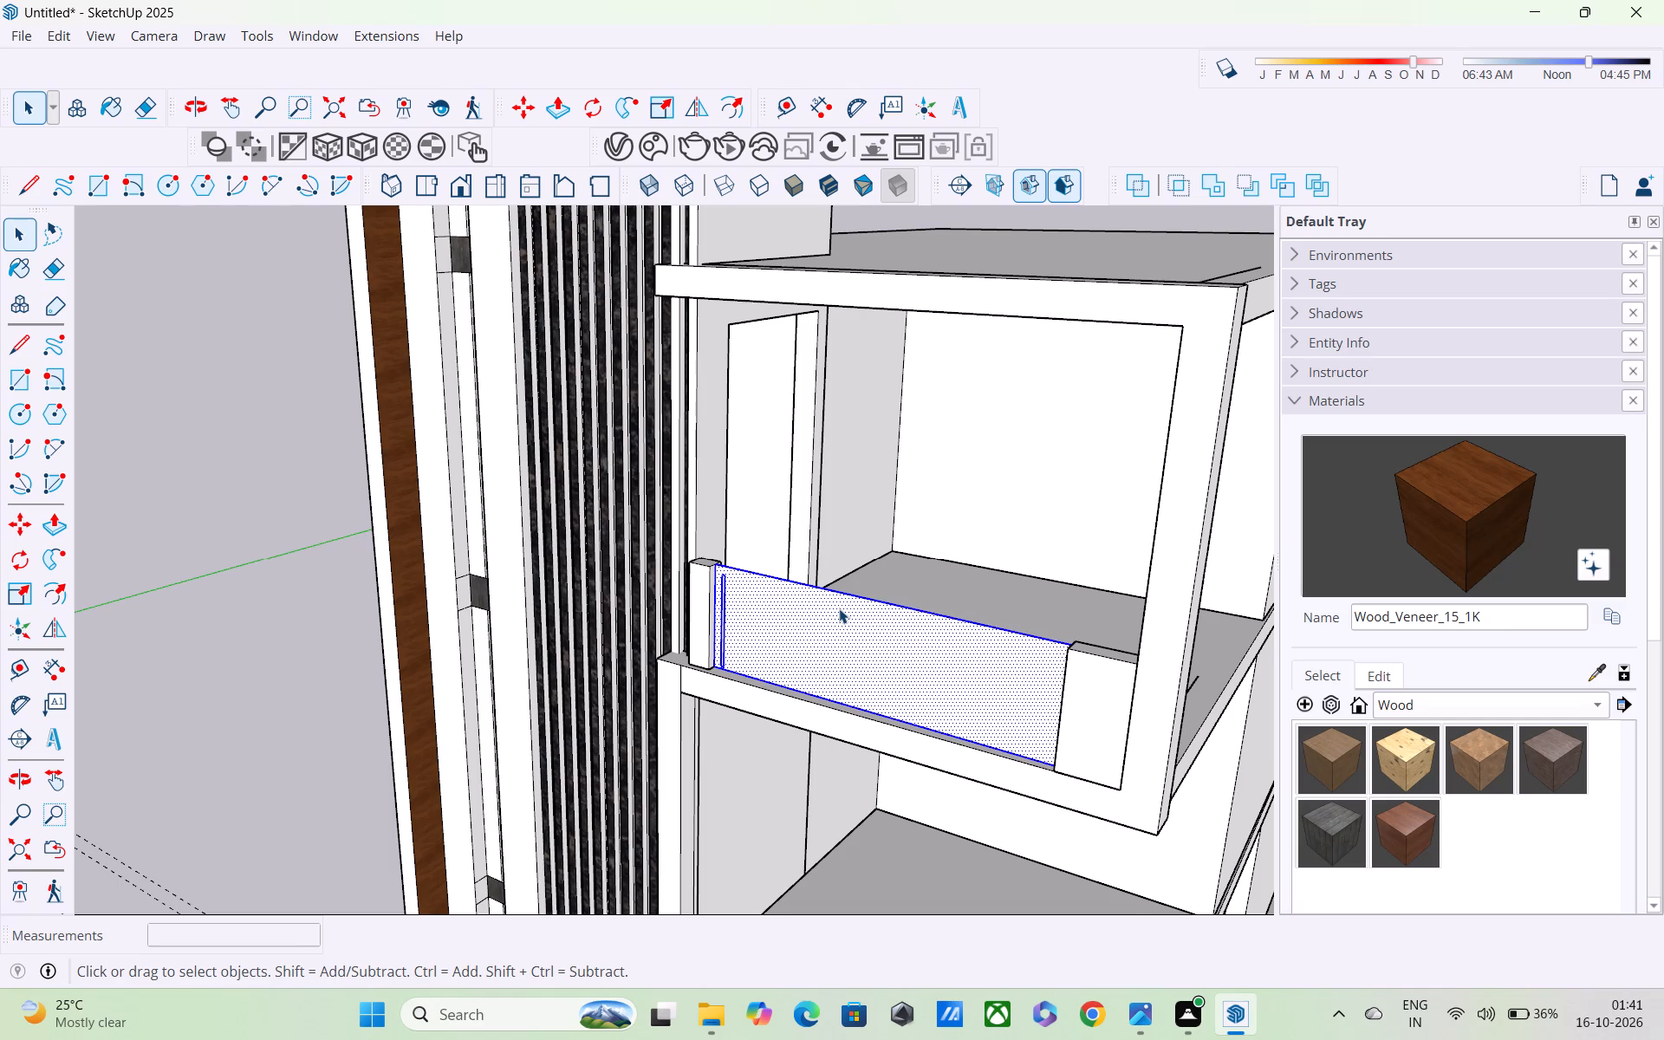
# Examine the opening between the two short posts and the floor edge beneath it from several angles.
pyautogui.scroll(-1, 840, 603)
pyautogui.moveTo(842, 606); pyautogui.dragTo(763, 770, button='middle')
pyautogui.scroll(4, 763, 770)
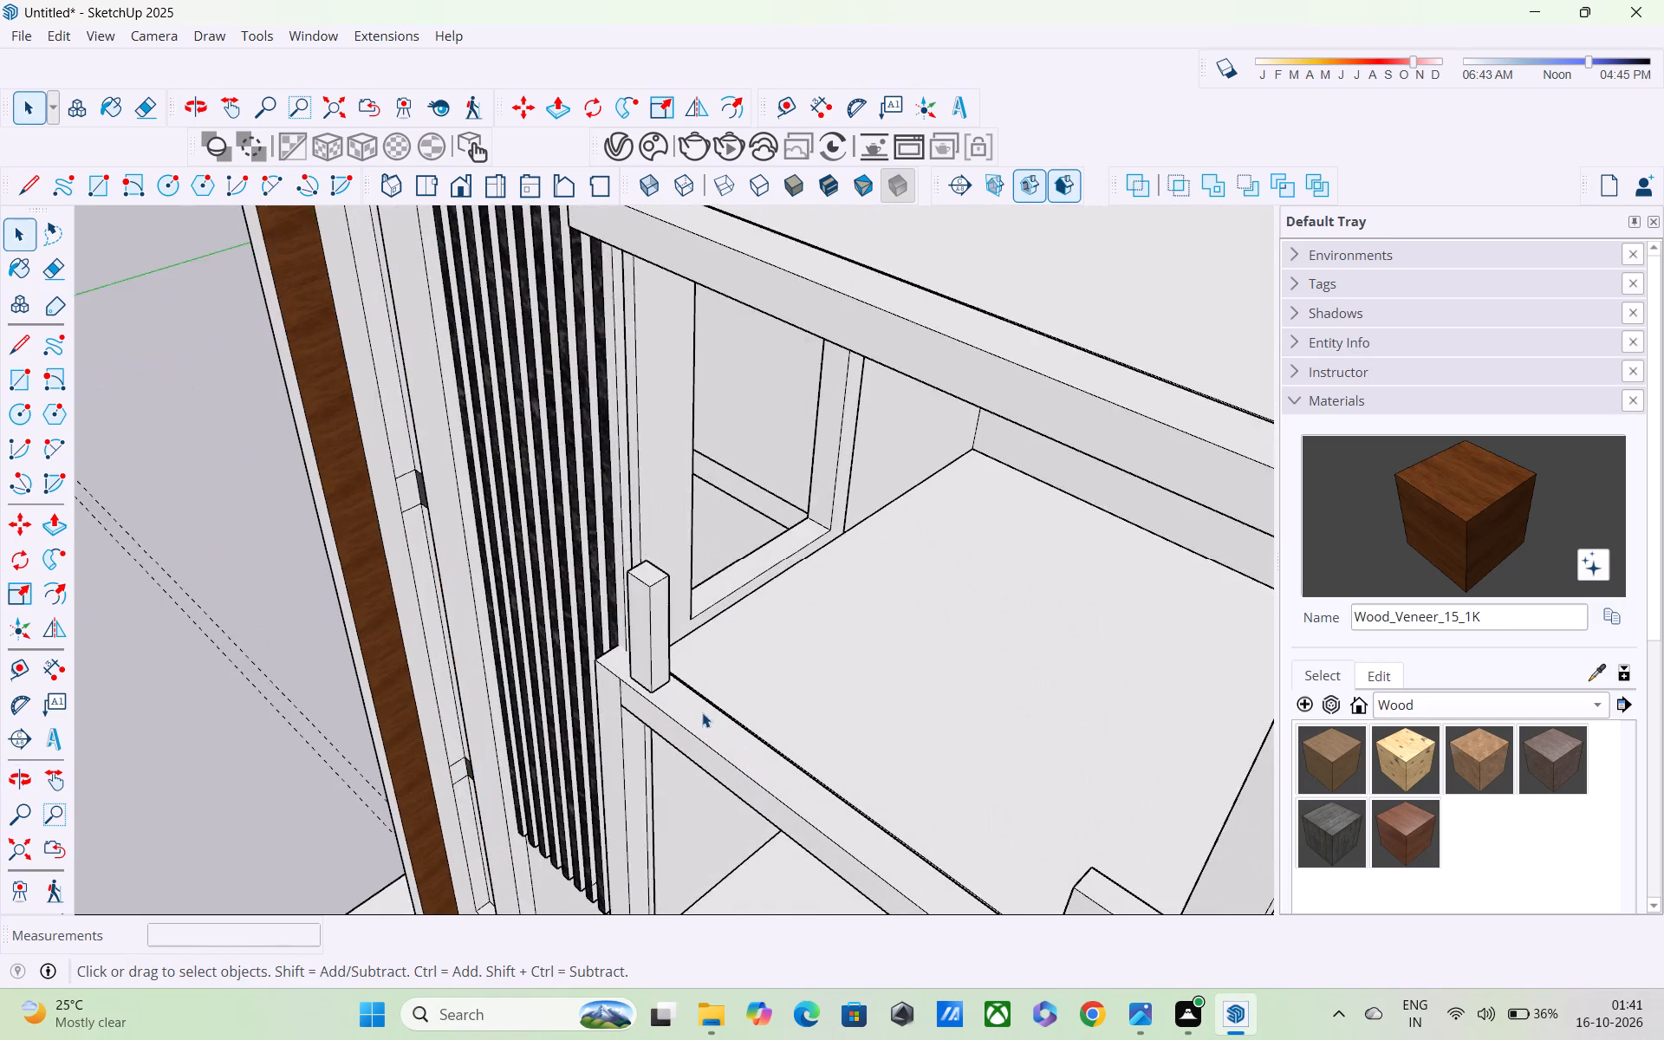
pyautogui.scroll(4, 693, 702)
pyautogui.moveTo(696, 702); pyautogui.dragTo(1055, 689, button='middle')
pyautogui.keyDown('shift'); pyautogui.moveTo(1054, 686); pyautogui.dragTo(721, 686, button='middle'); pyautogui.keyUp('shift')
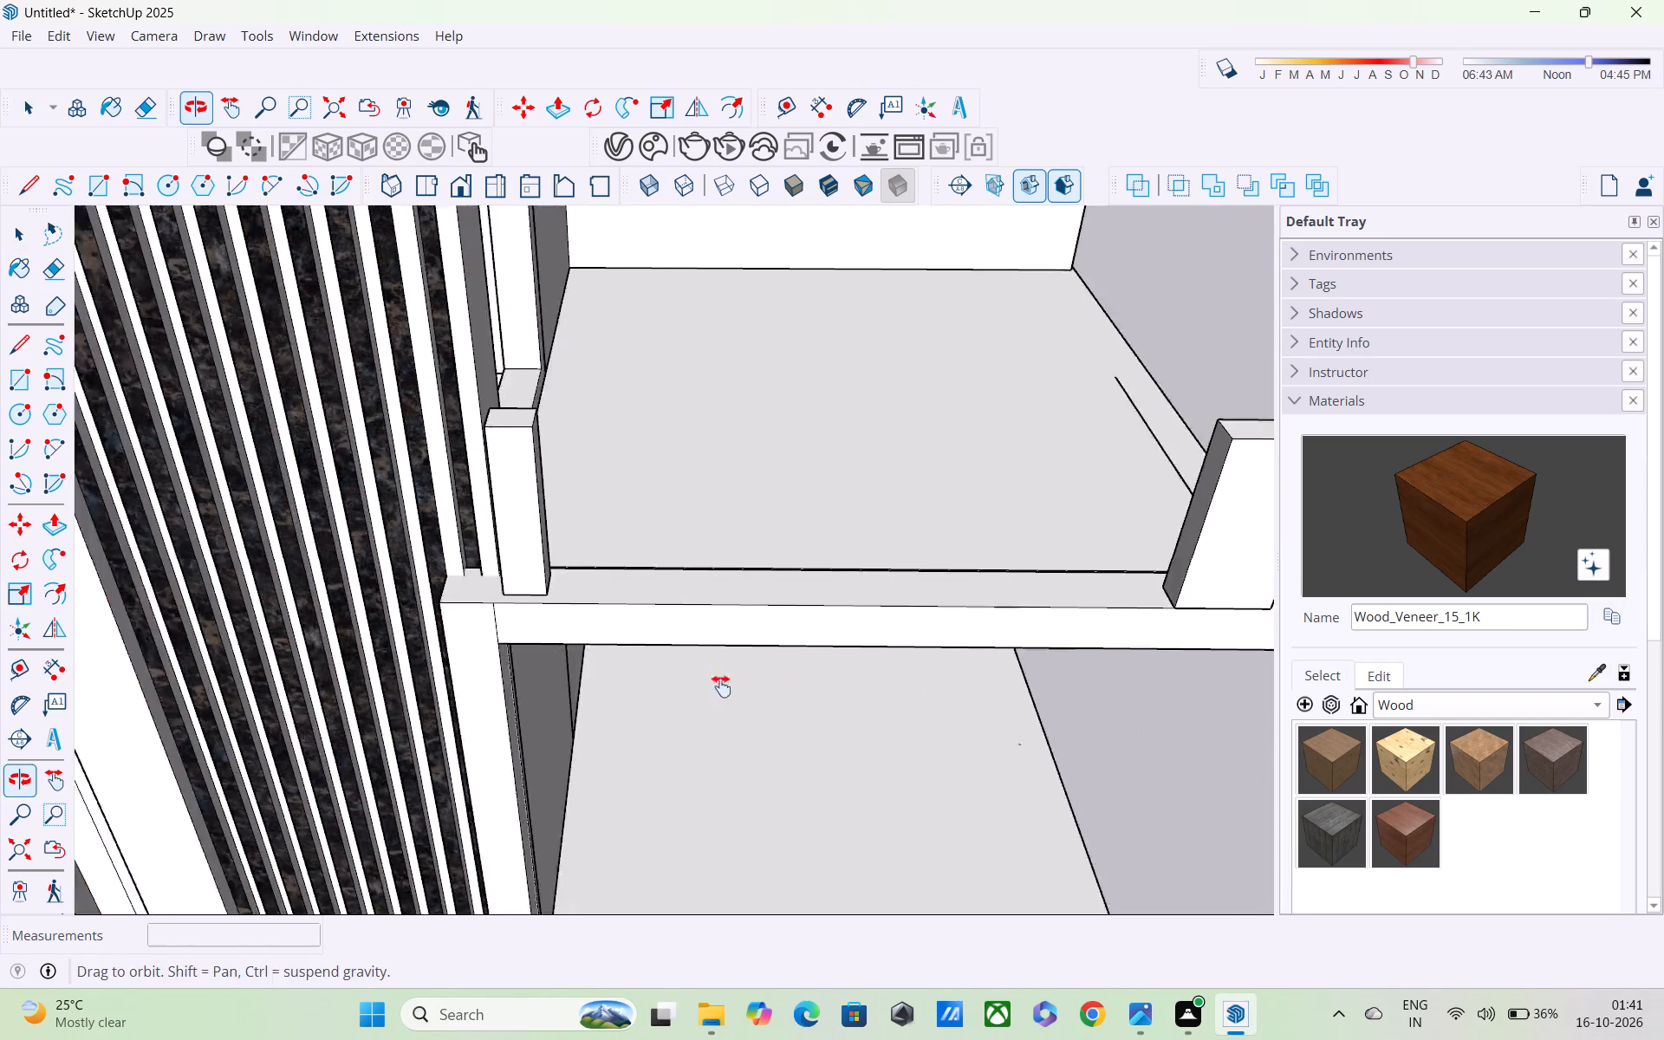
pyautogui.keyDown('shift'); pyautogui.moveTo(721, 686); pyautogui.dragTo(649, 683, button='middle'); pyautogui.keyUp('shift')
pyautogui.scroll(-2, 651, 664)
pyautogui.moveTo(720, 661); pyautogui.dragTo(1087, 499, button='middle')
pyautogui.scroll(3, 1087, 497)
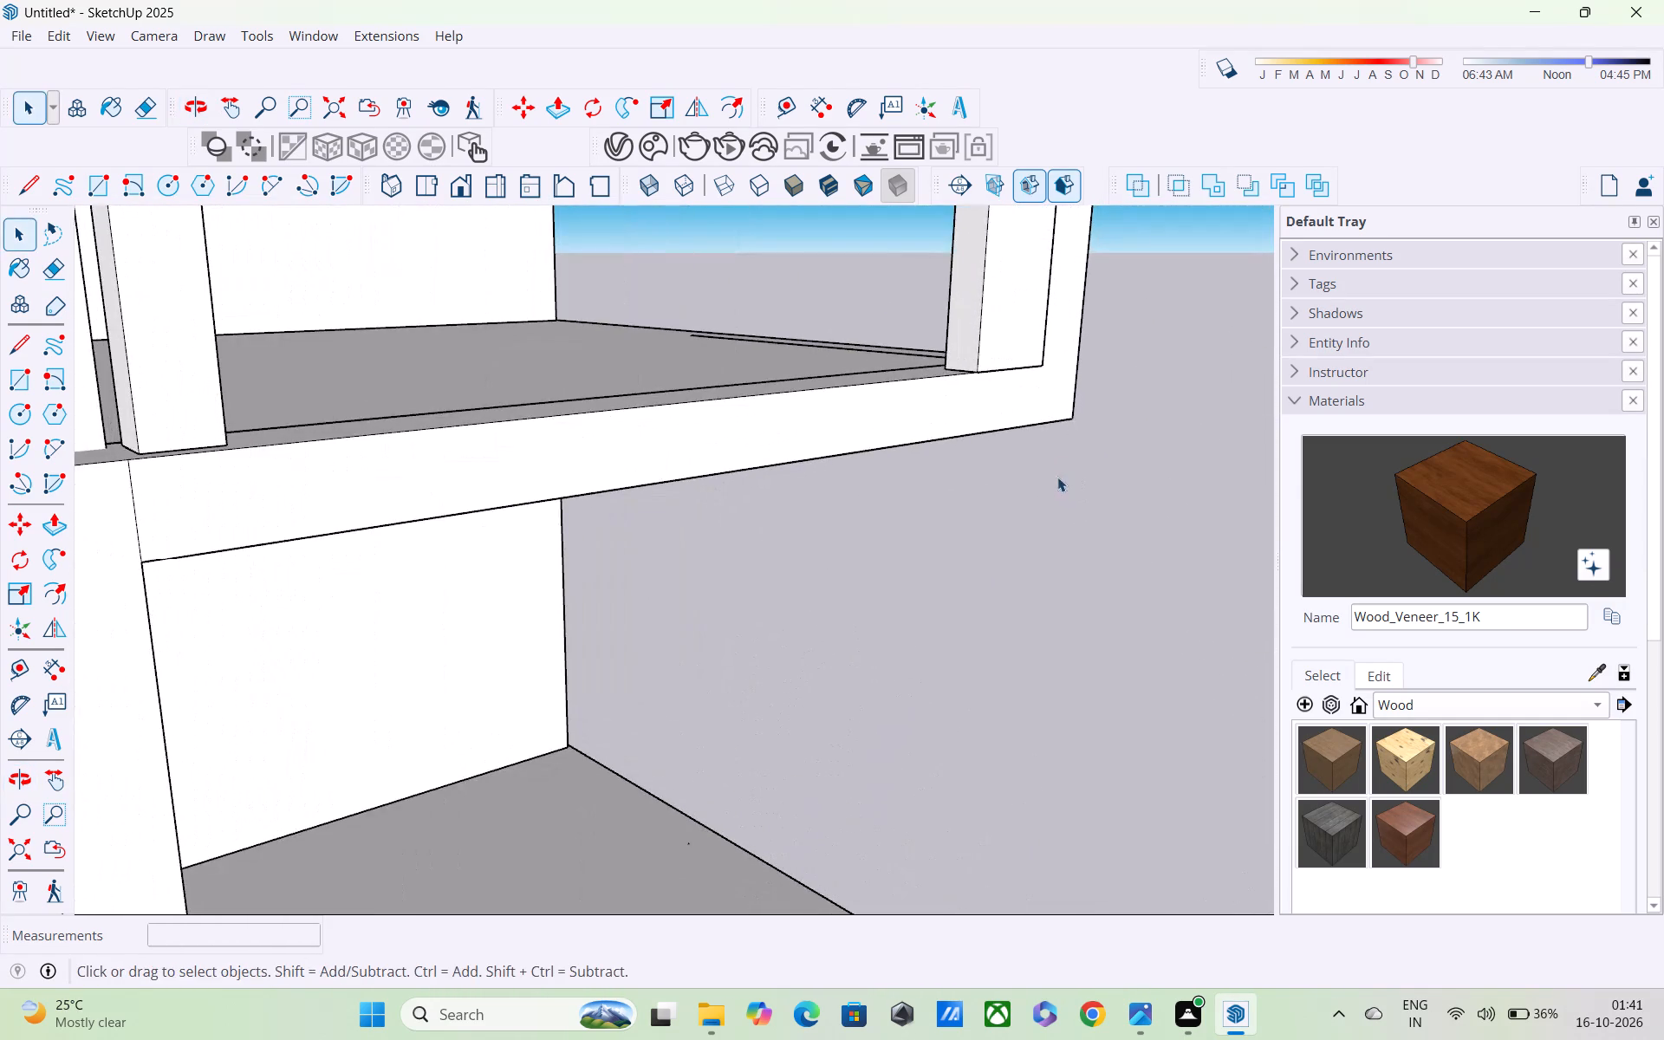
pyautogui.moveTo(1054, 478); pyautogui.dragTo(1013, 537, button='middle')
pyautogui.scroll(-4, 1006, 524)
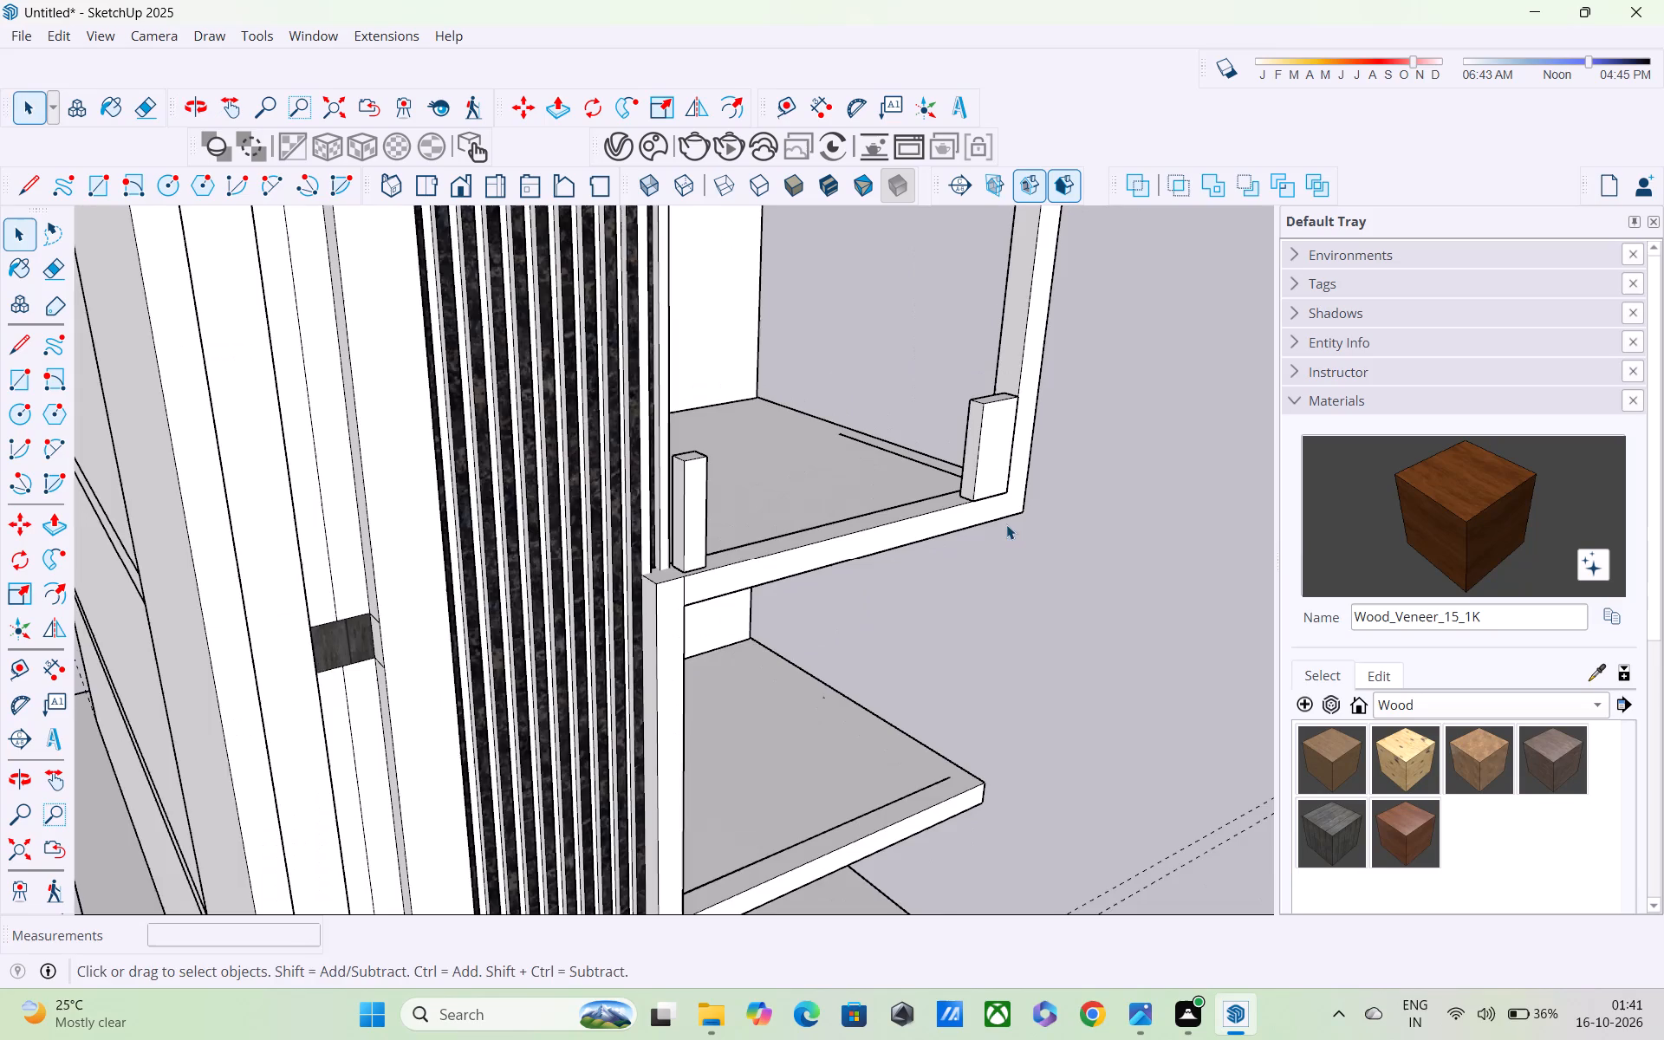
pyautogui.scroll(-3, 988, 523)
pyautogui.moveTo(988, 523); pyautogui.dragTo(573, 539, button='middle')
pyautogui.scroll(4, 638, 553)
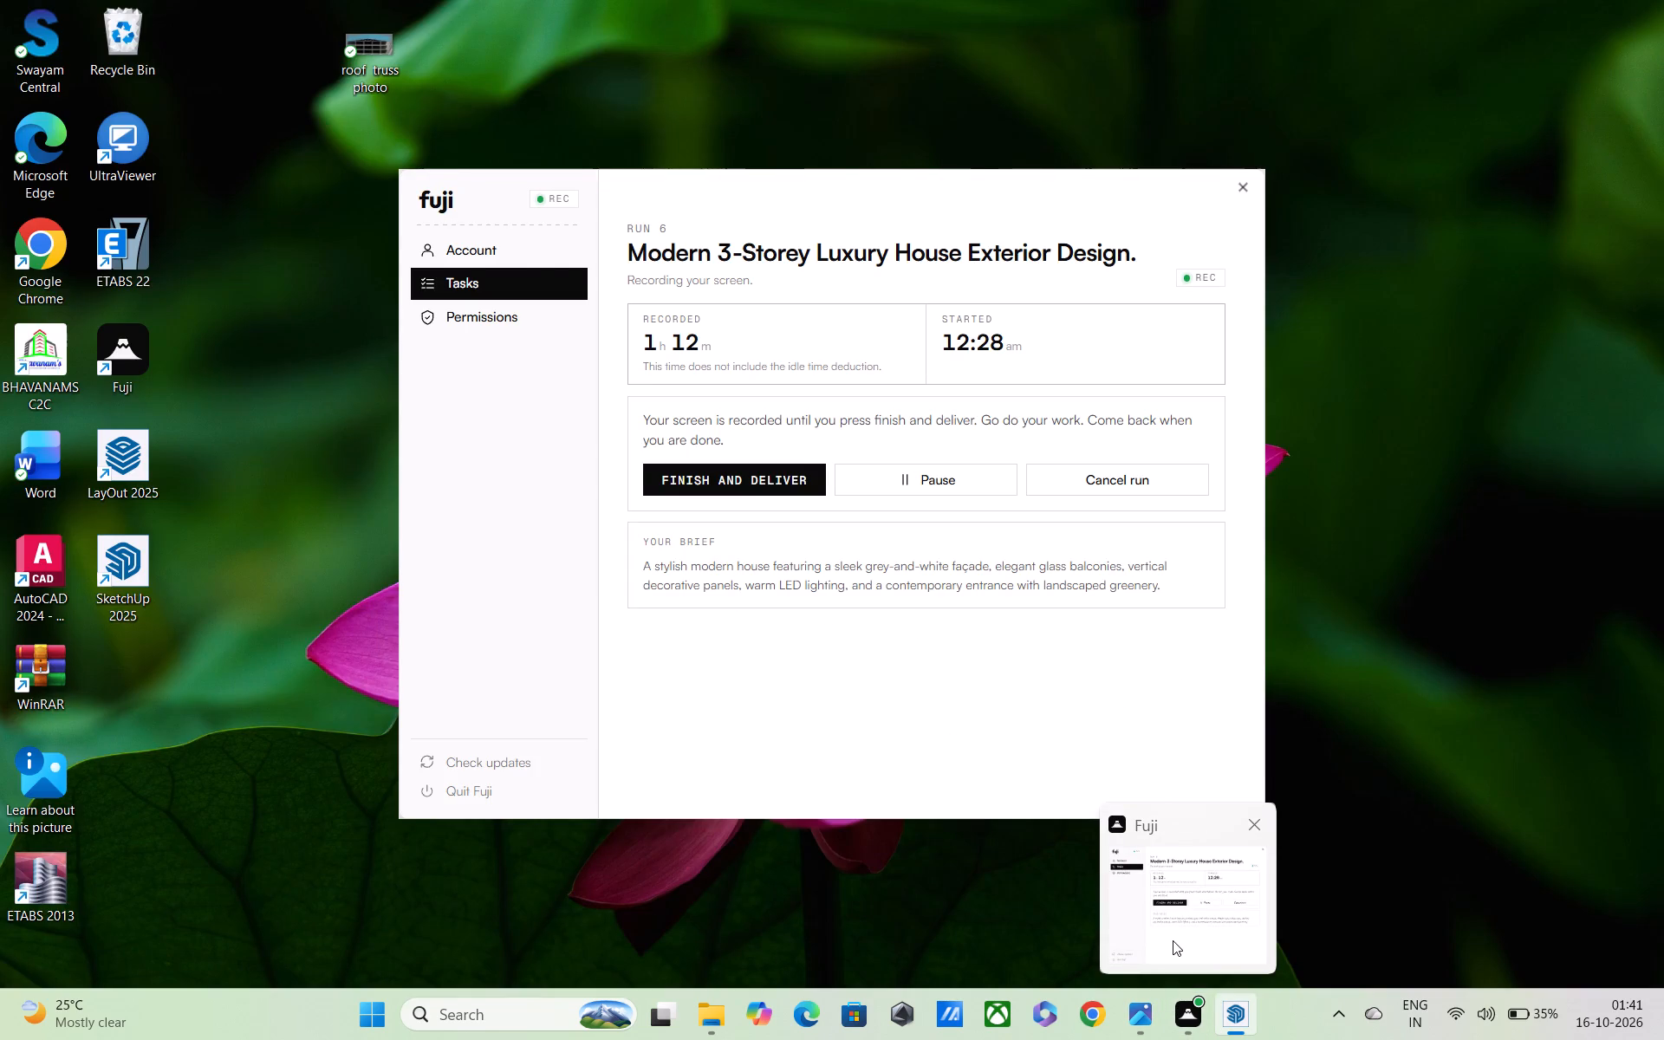
pyautogui.moveTo(1055, 626); pyautogui.dragTo(631, 664, button='middle')
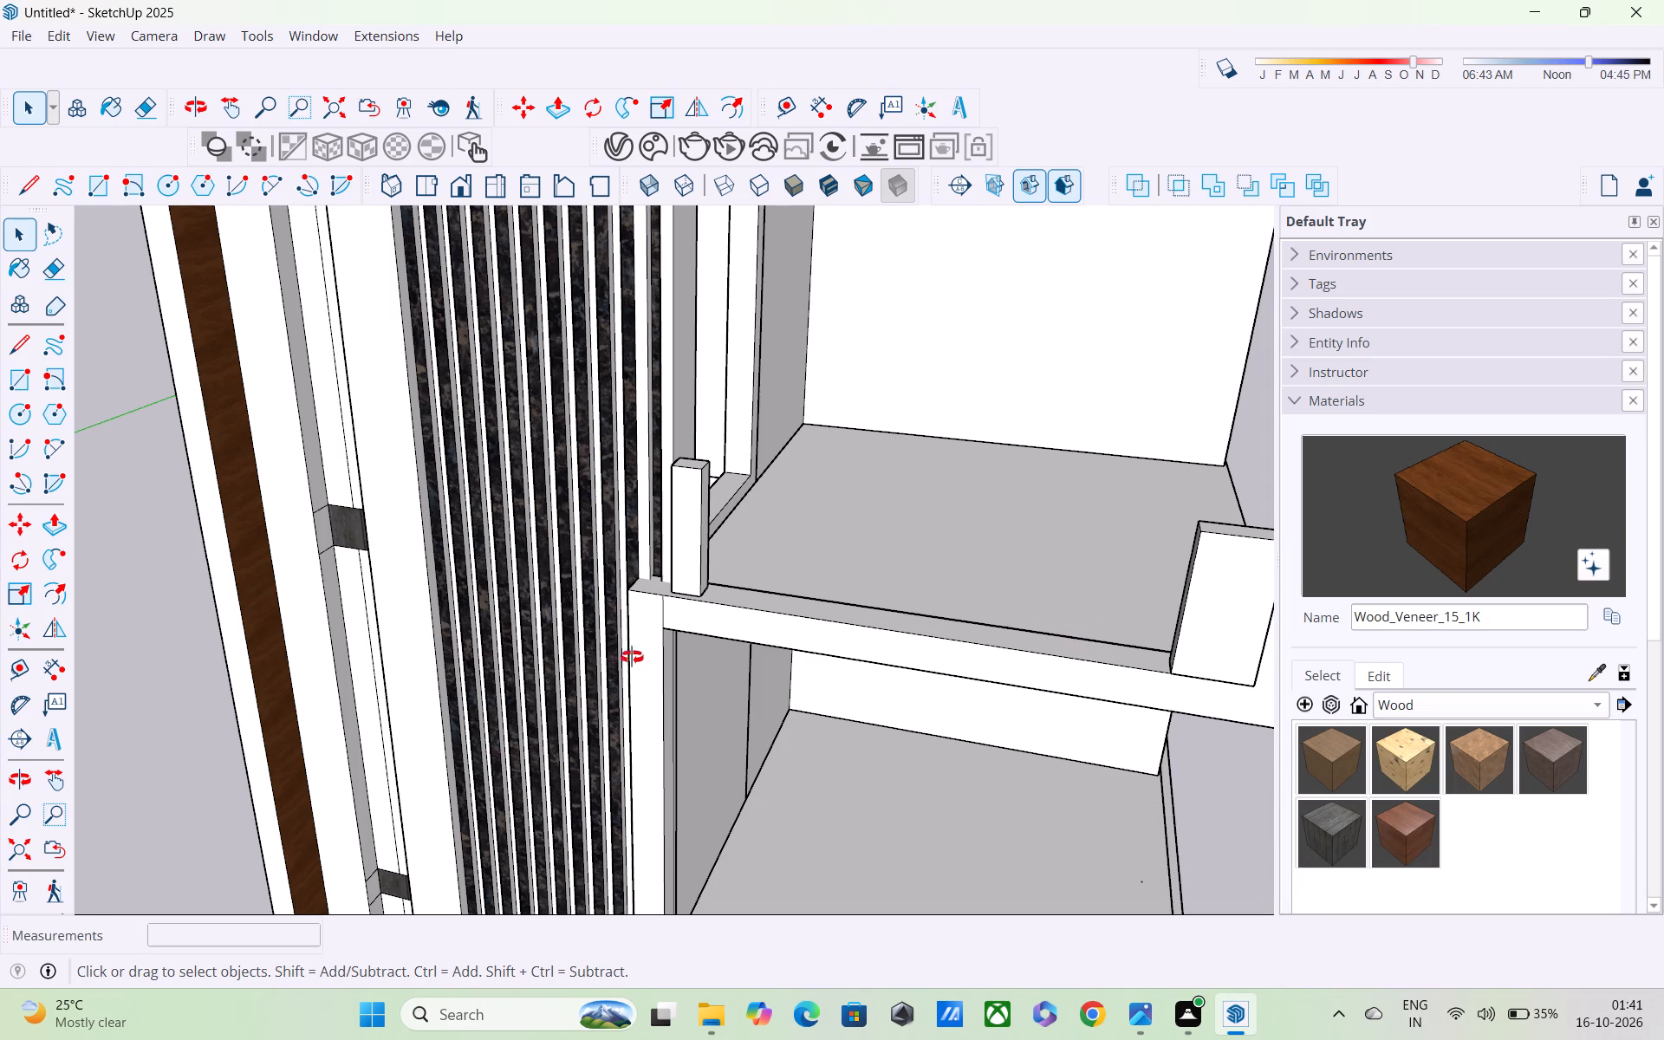
pyautogui.moveTo(718, 583); pyautogui.dragTo(581, 536, button='middle')
pyautogui.moveTo(613, 575); pyautogui.dragTo(588, 882, button='middle')
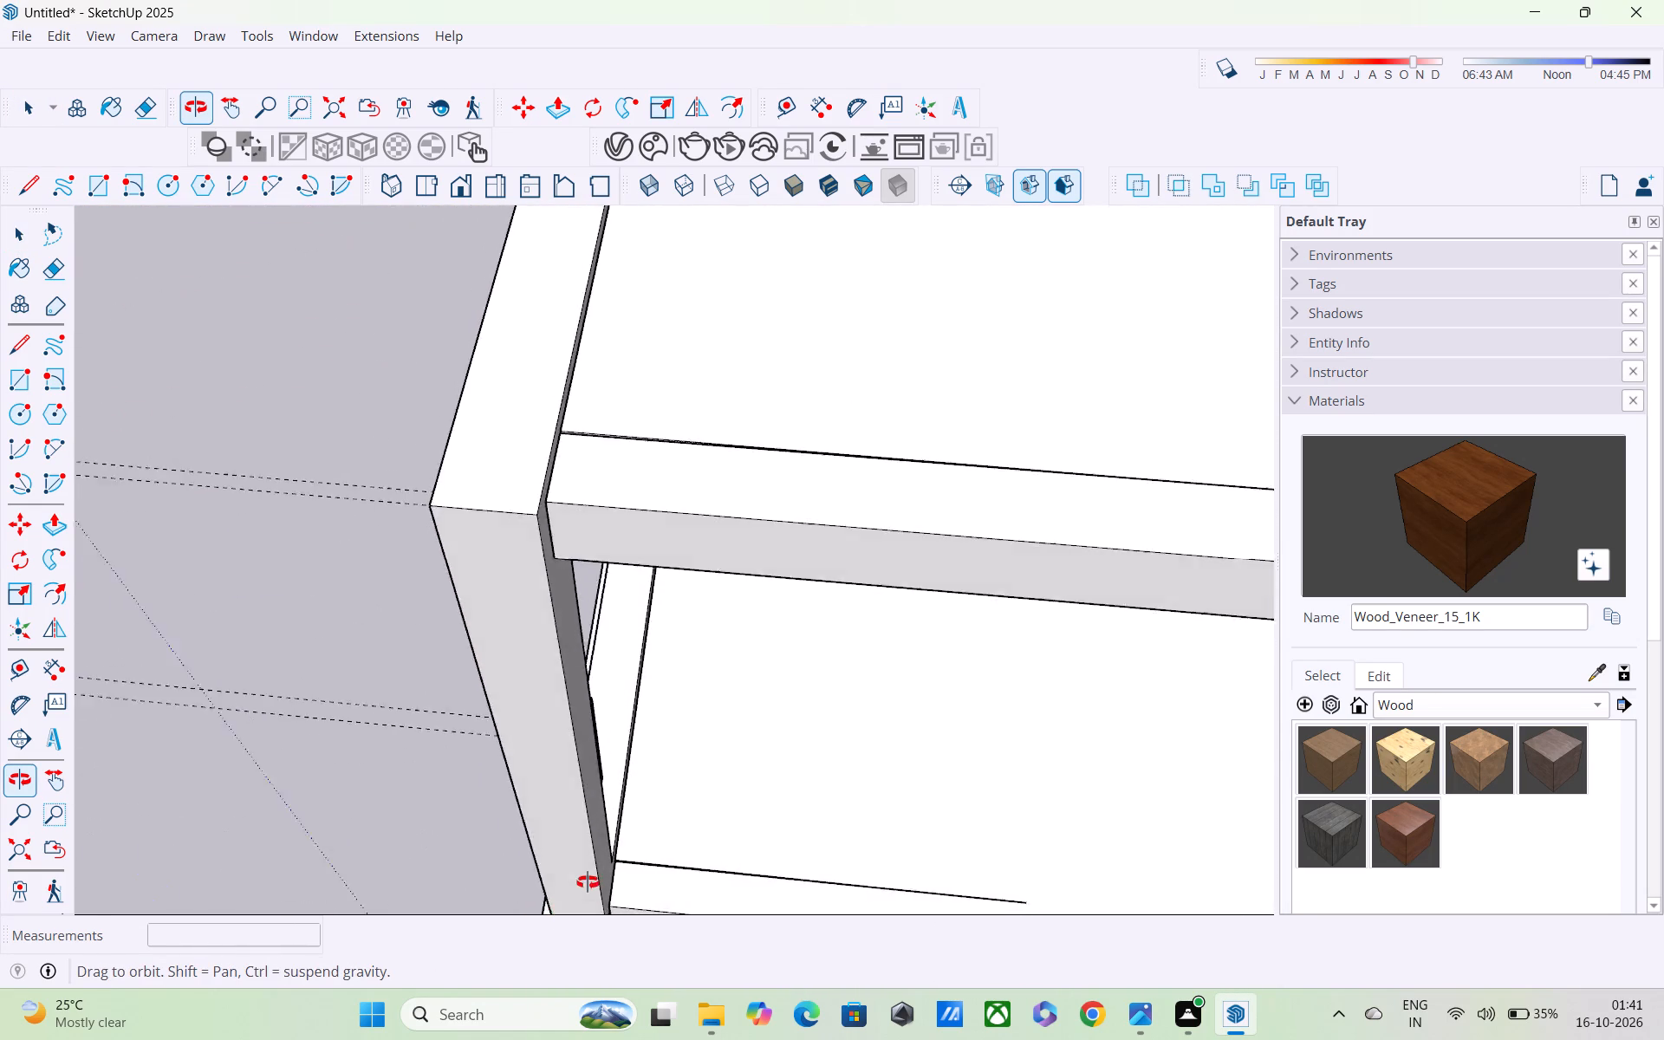
pyautogui.moveTo(588, 882); pyautogui.dragTo(1301, 914, button='middle')
pyautogui.moveTo(465, 877); pyautogui.dragTo(662, 933, button='middle')
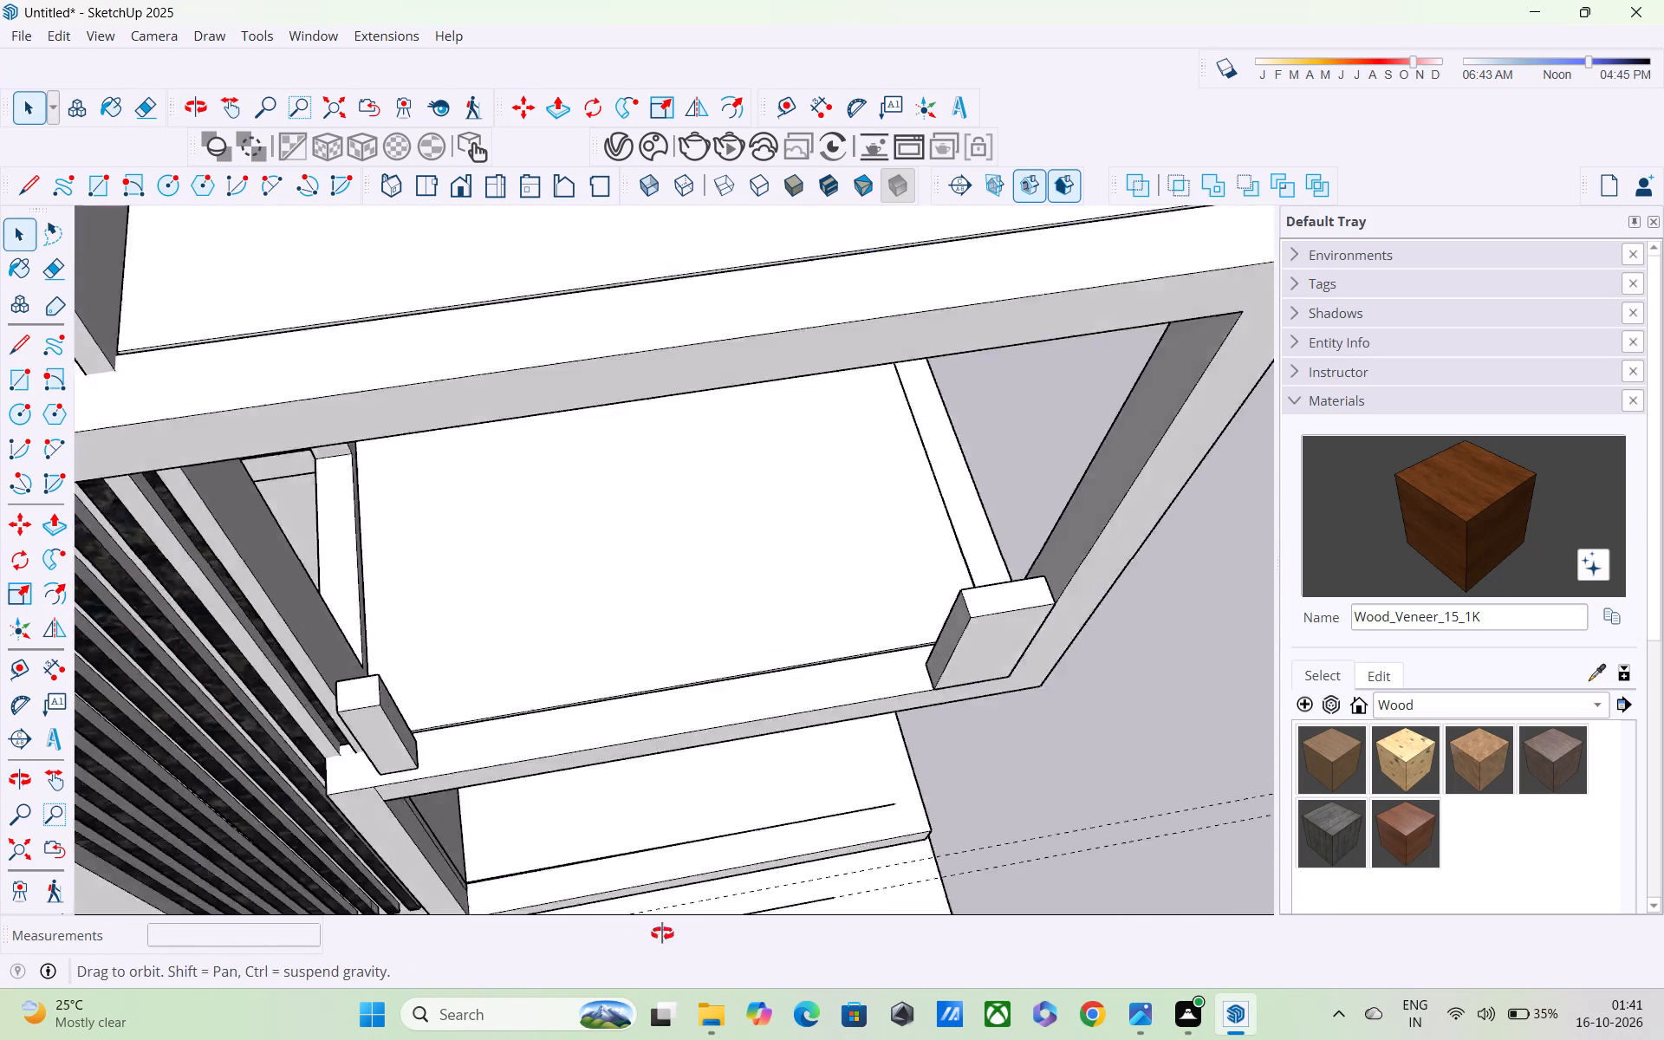
pyautogui.moveTo(662, 933); pyautogui.dragTo(835, 807, button='middle')
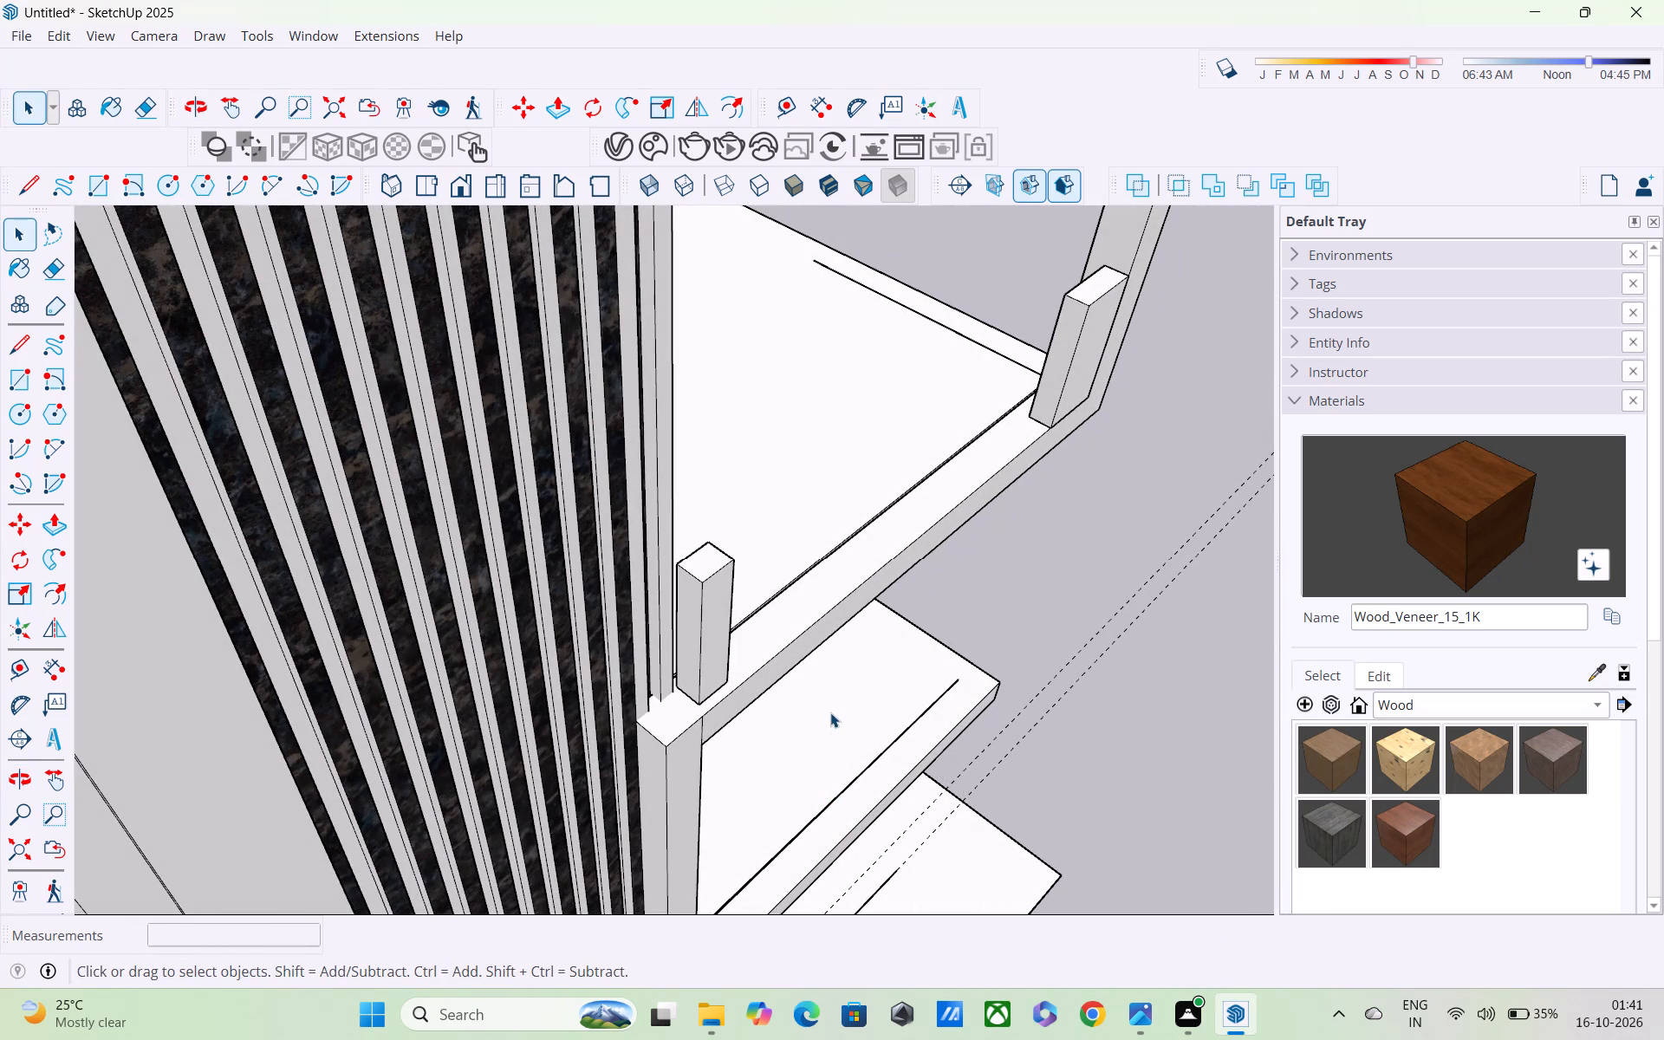
# Draw a line about 9' 7 5/8" long joining the top inner corners of the two short posts.
pyautogui.press('l')
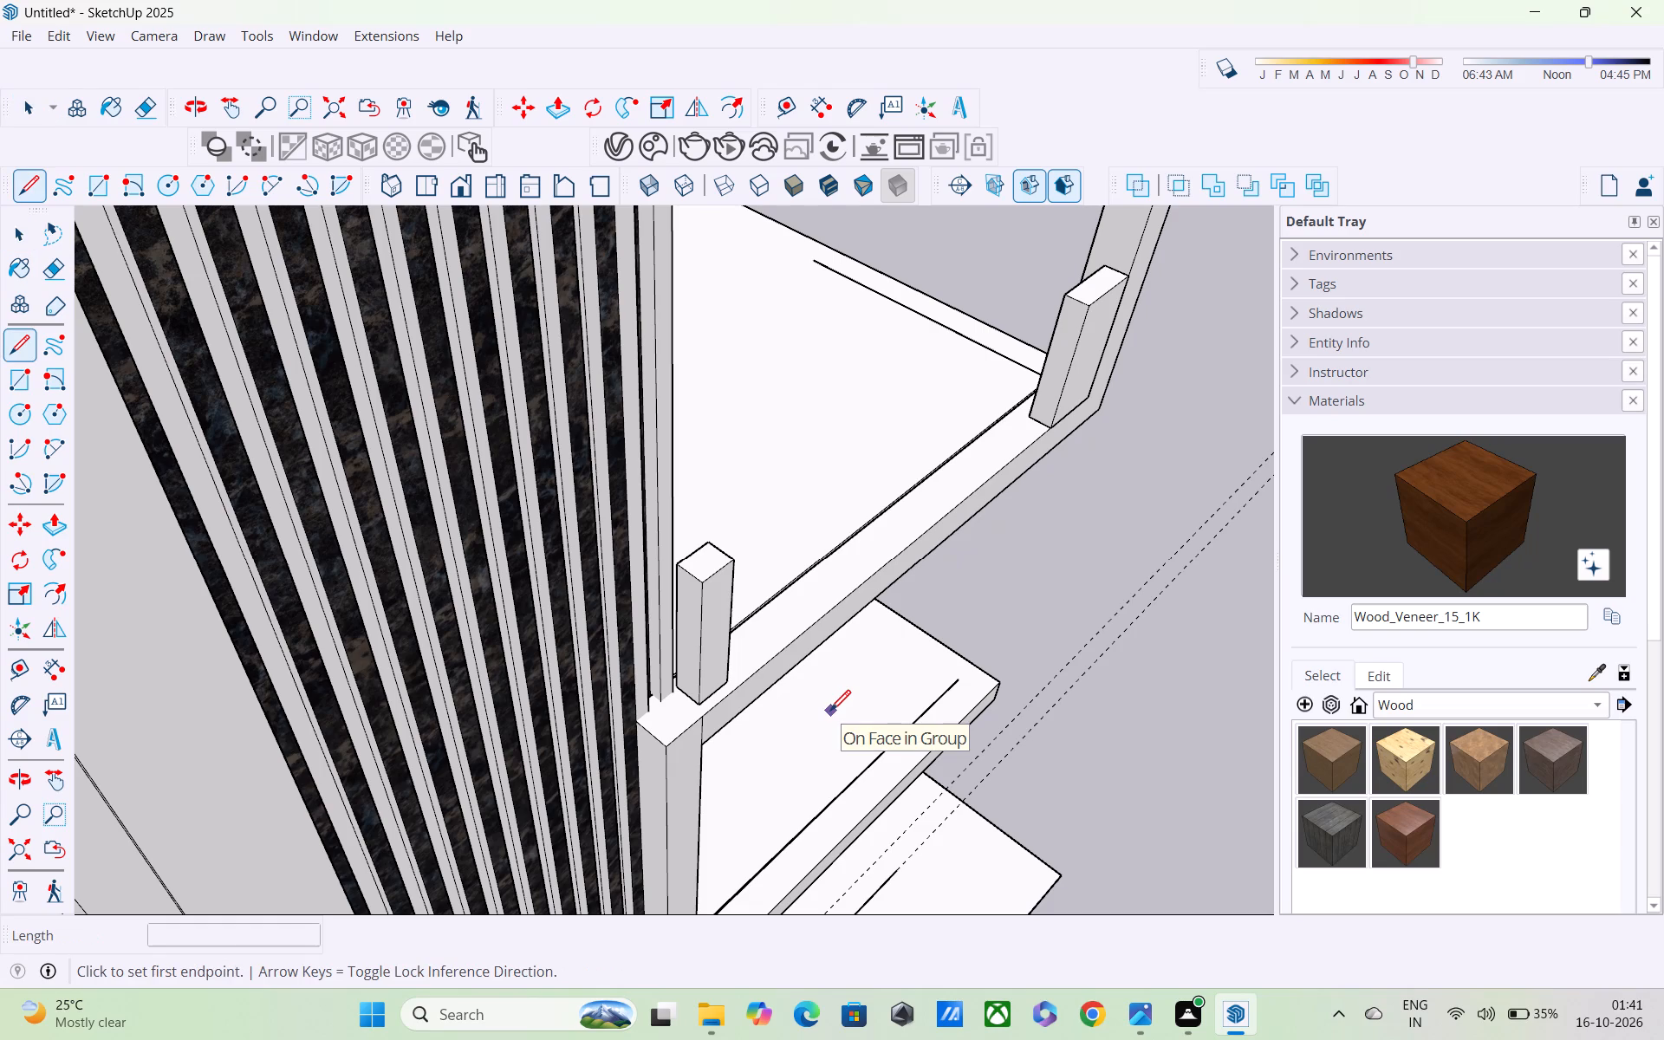
pyautogui.moveTo(742, 500); pyautogui.dragTo(322, 514, button='middle')
pyautogui.scroll(3, 363, 509)
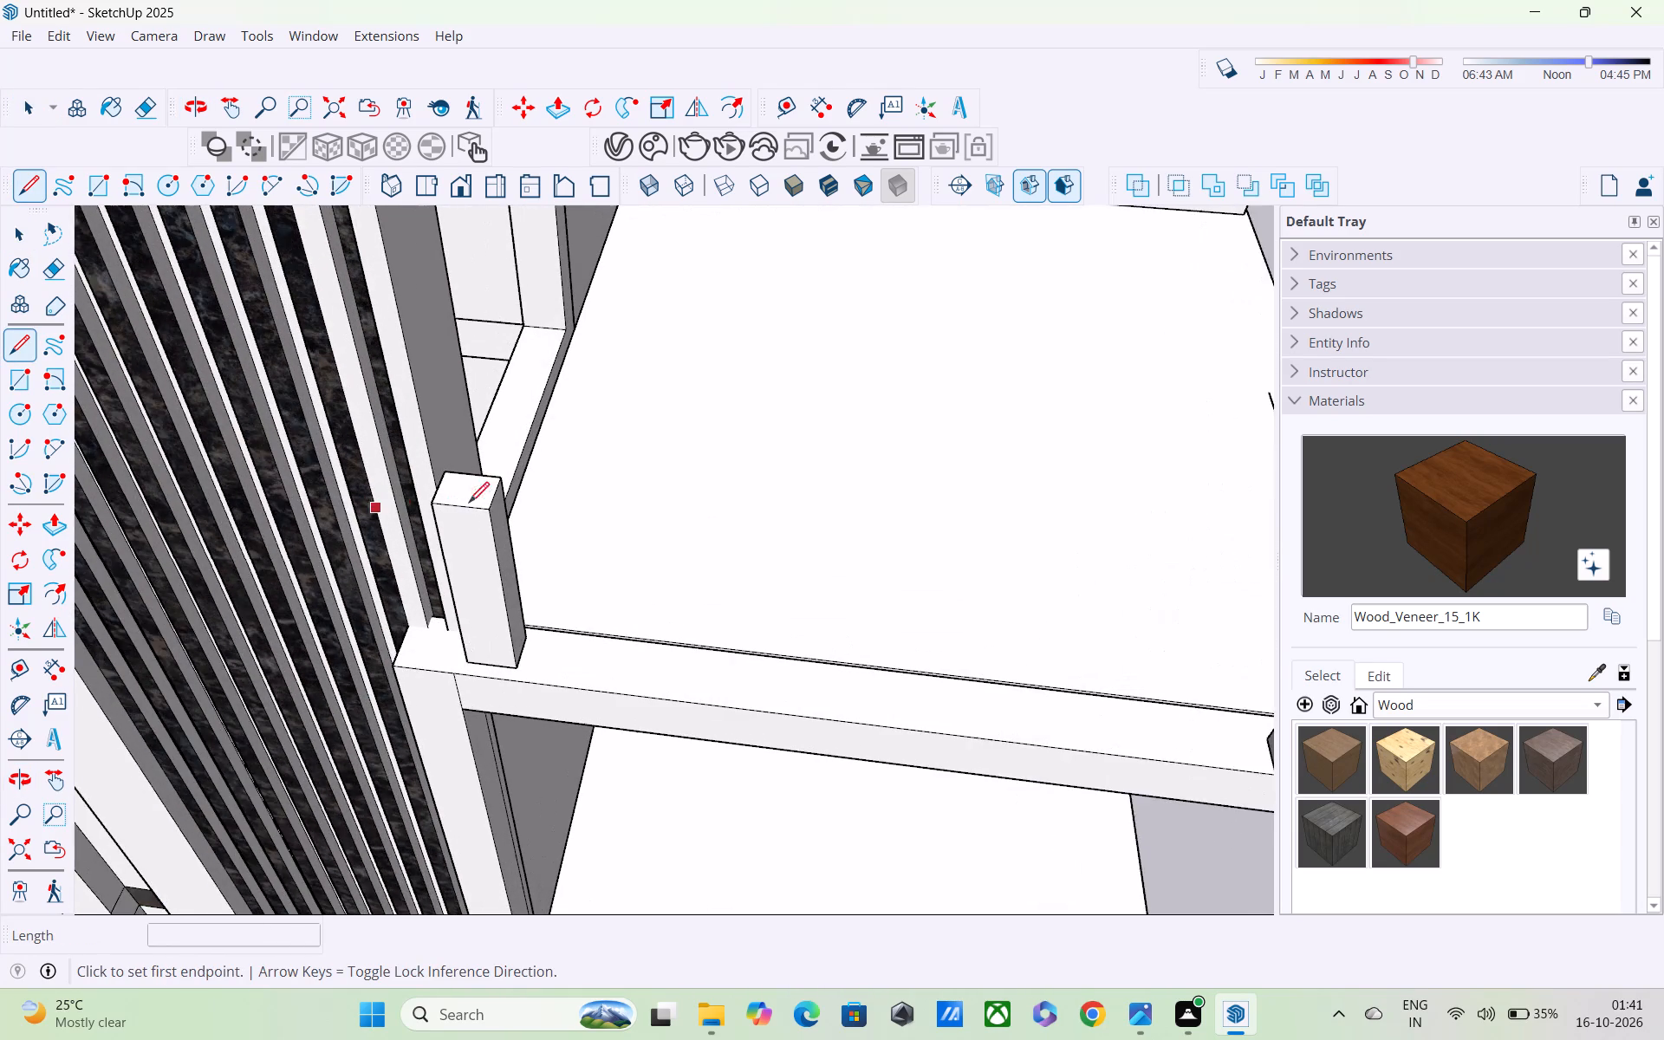
pyautogui.scroll(3, 497, 494)
pyautogui.click(492, 497)
pyautogui.scroll(-5, 585, 506)
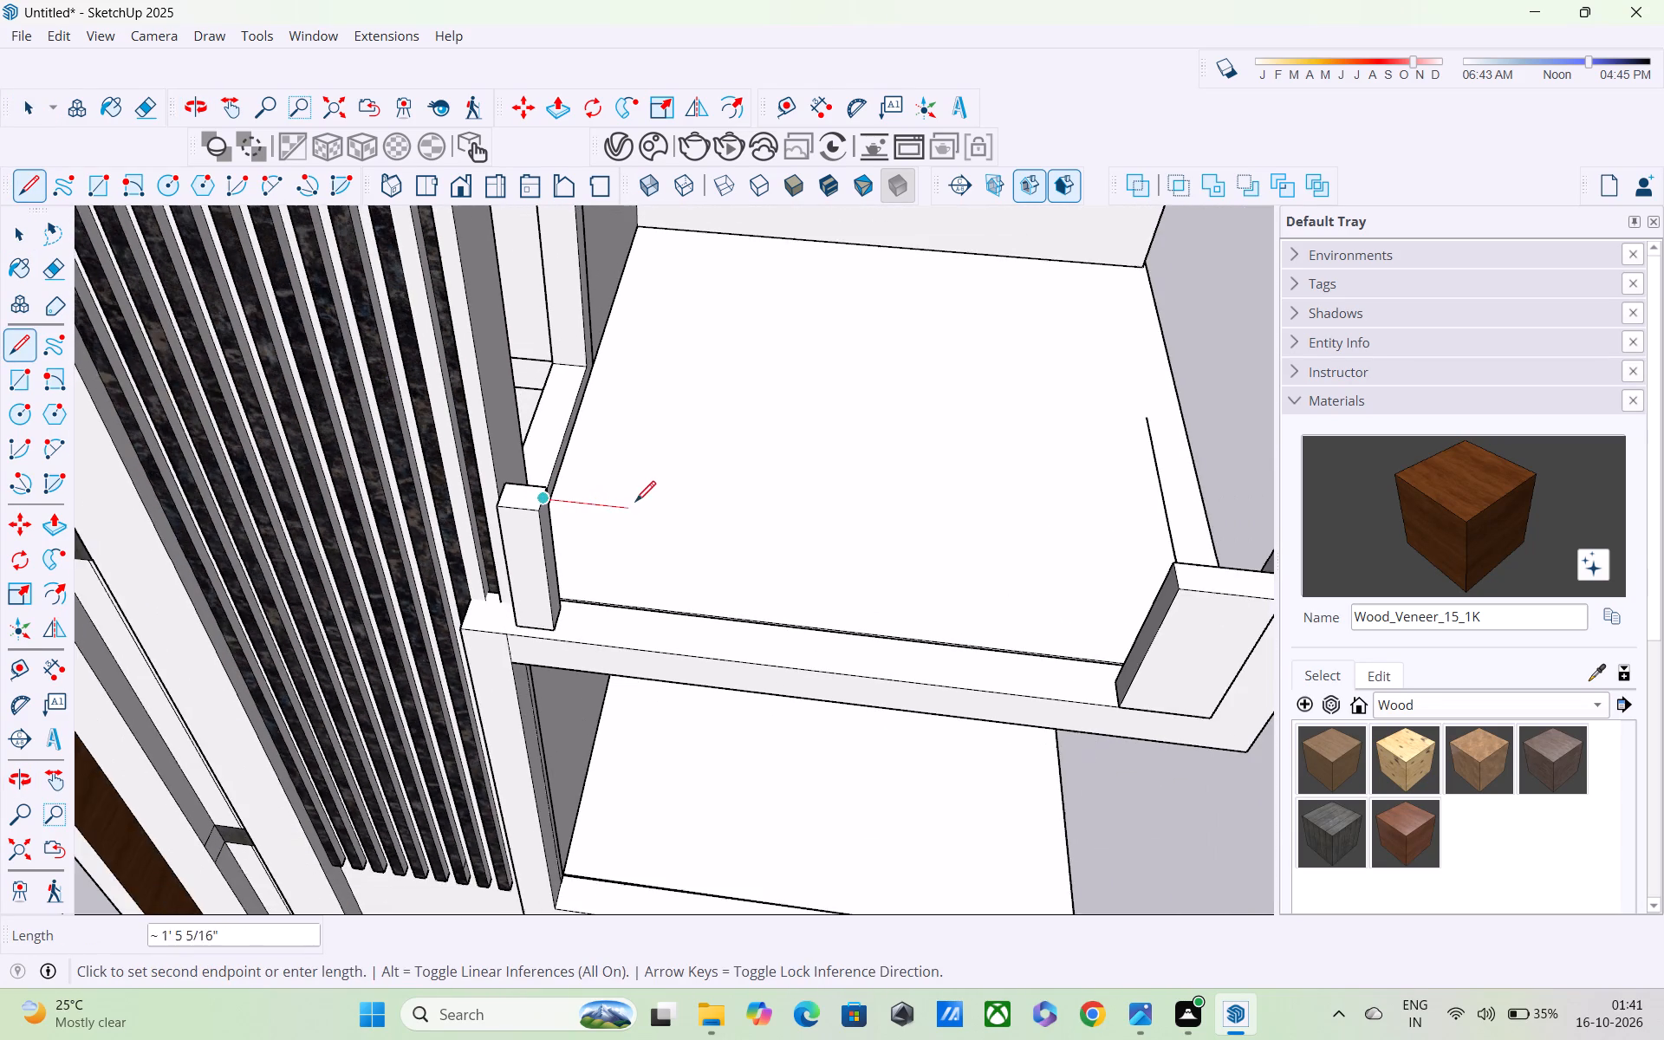
pyautogui.moveTo(639, 504); pyautogui.dragTo(493, 491, button='middle')
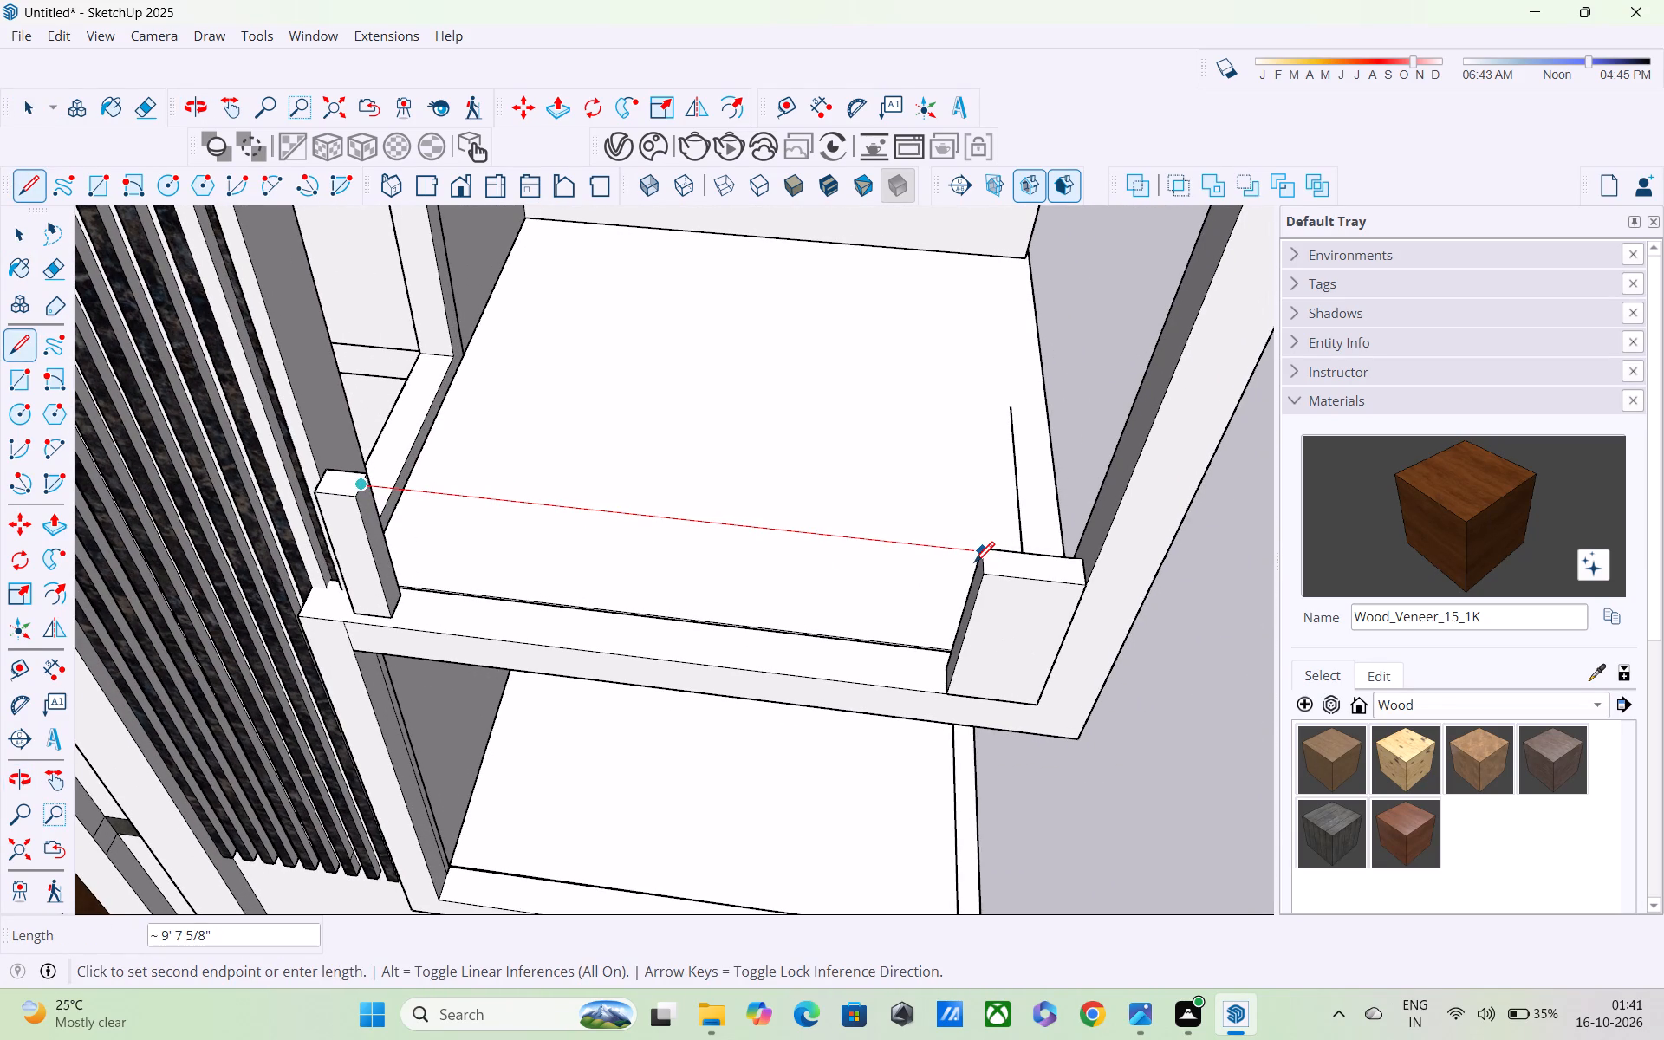
pyautogui.click(976, 564)
# Draw a vertical line about 3' long down the outer post's inner corner, from the top line's end to the floor edge.
pyautogui.moveTo(979, 595); pyautogui.dragTo(909, 456, button='middle')
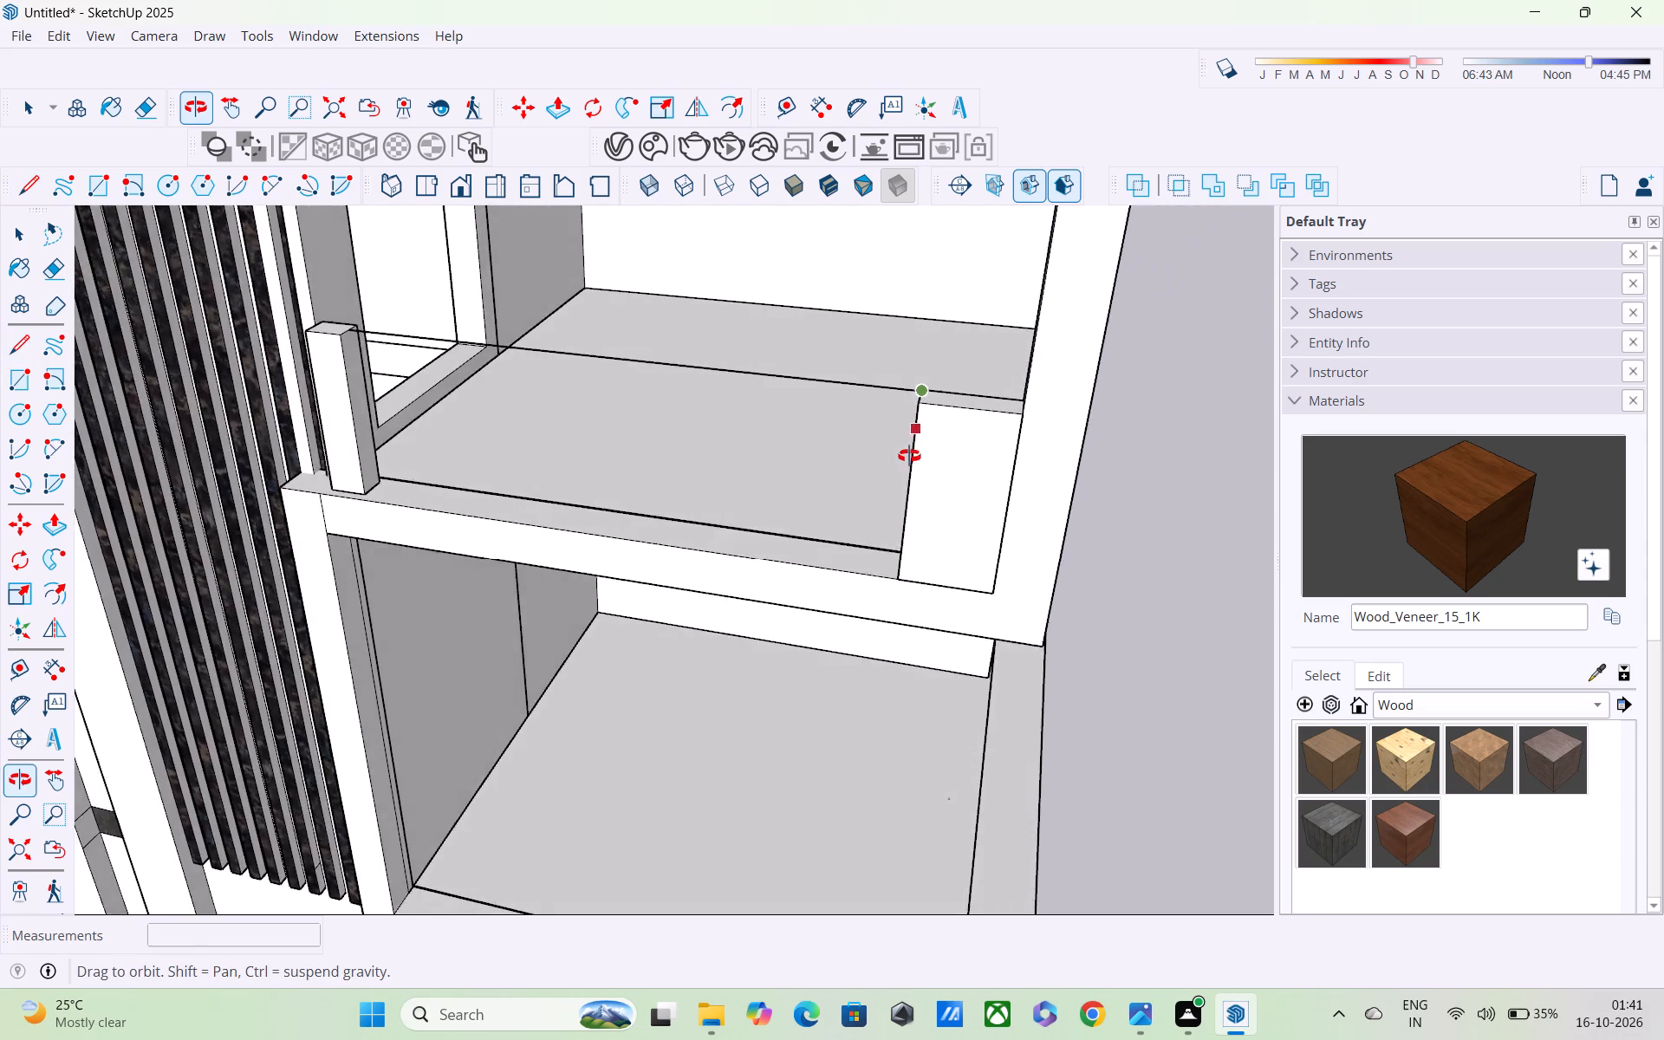
pyautogui.moveTo(909, 456); pyautogui.dragTo(1056, 428, button='middle')
pyautogui.scroll(3, 1024, 428)
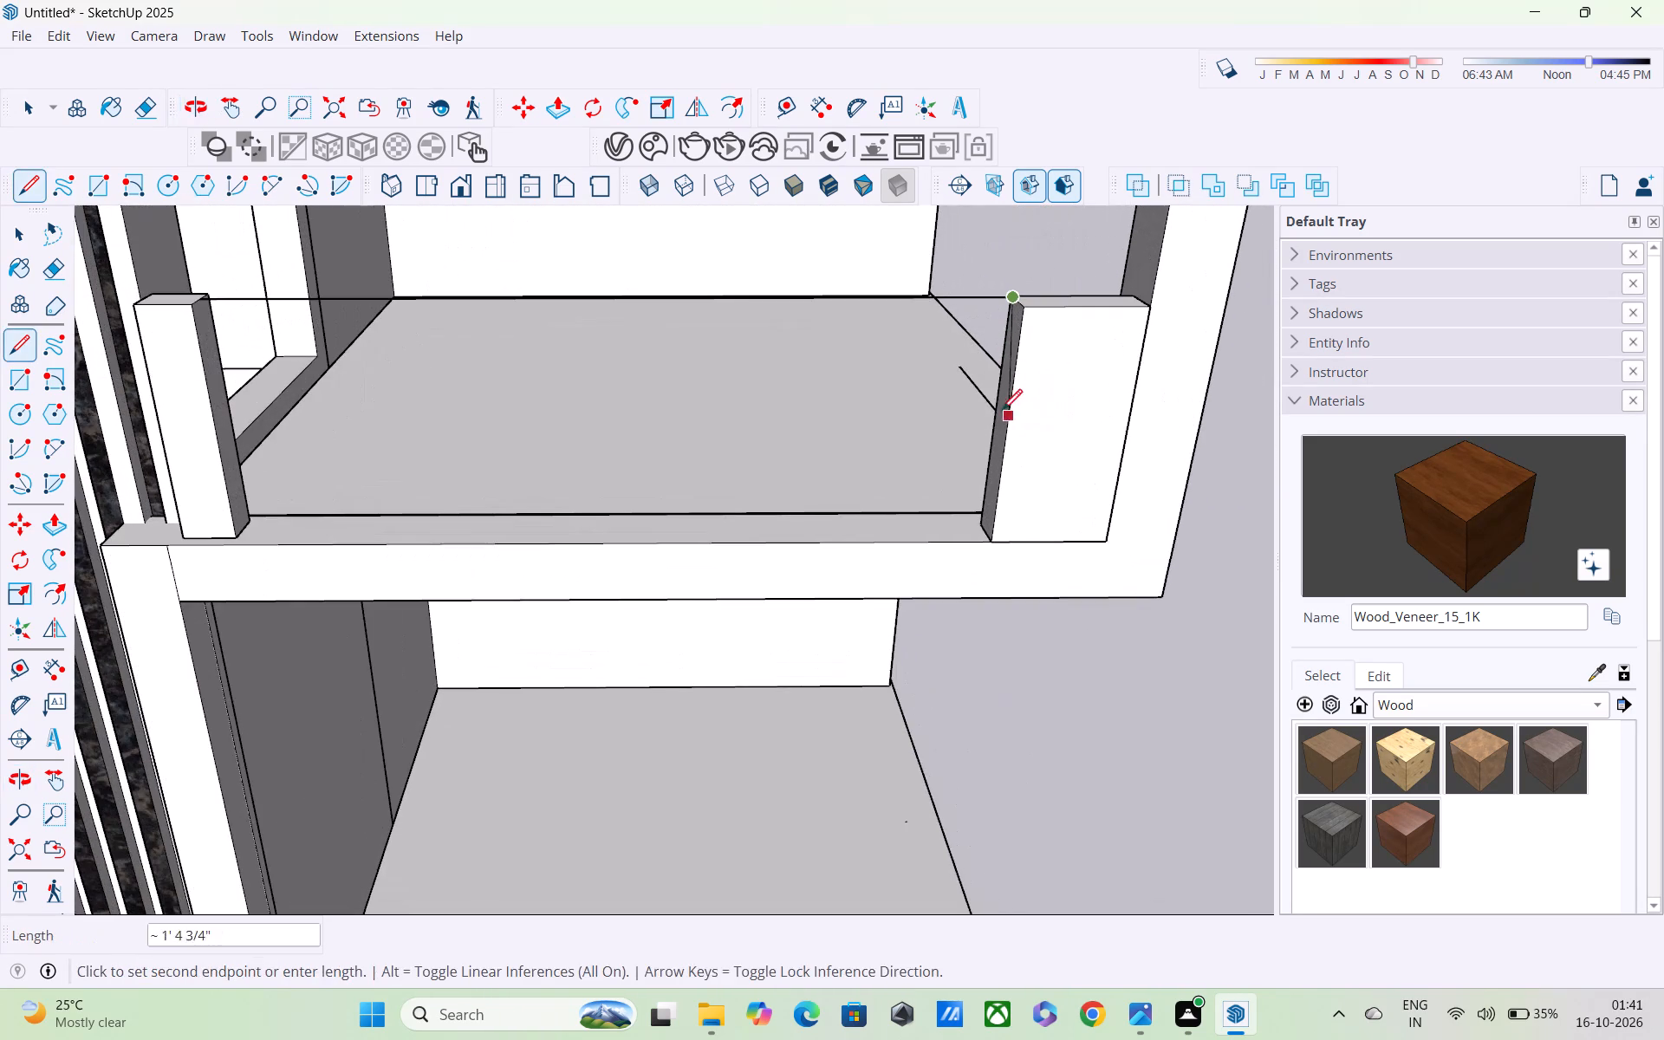
pyautogui.moveTo(1000, 368); pyautogui.dragTo(1317, 335, button='middle')
pyautogui.scroll(4, 925, 394)
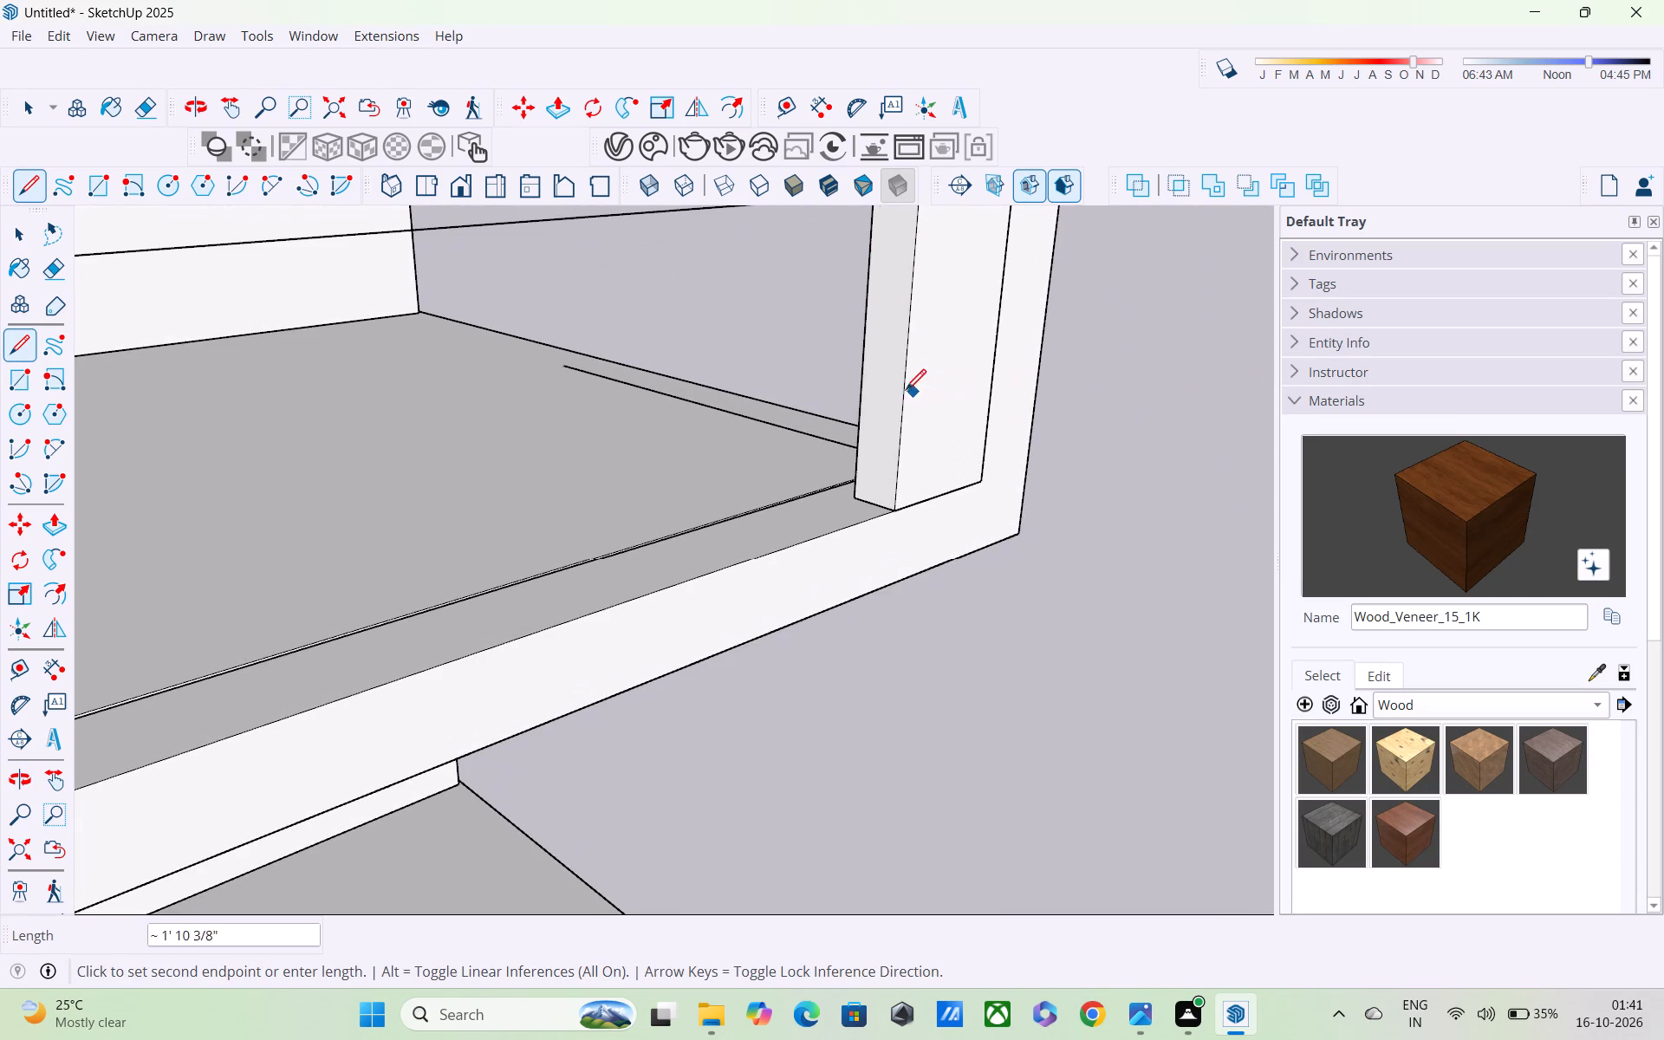
pyautogui.click(851, 504)
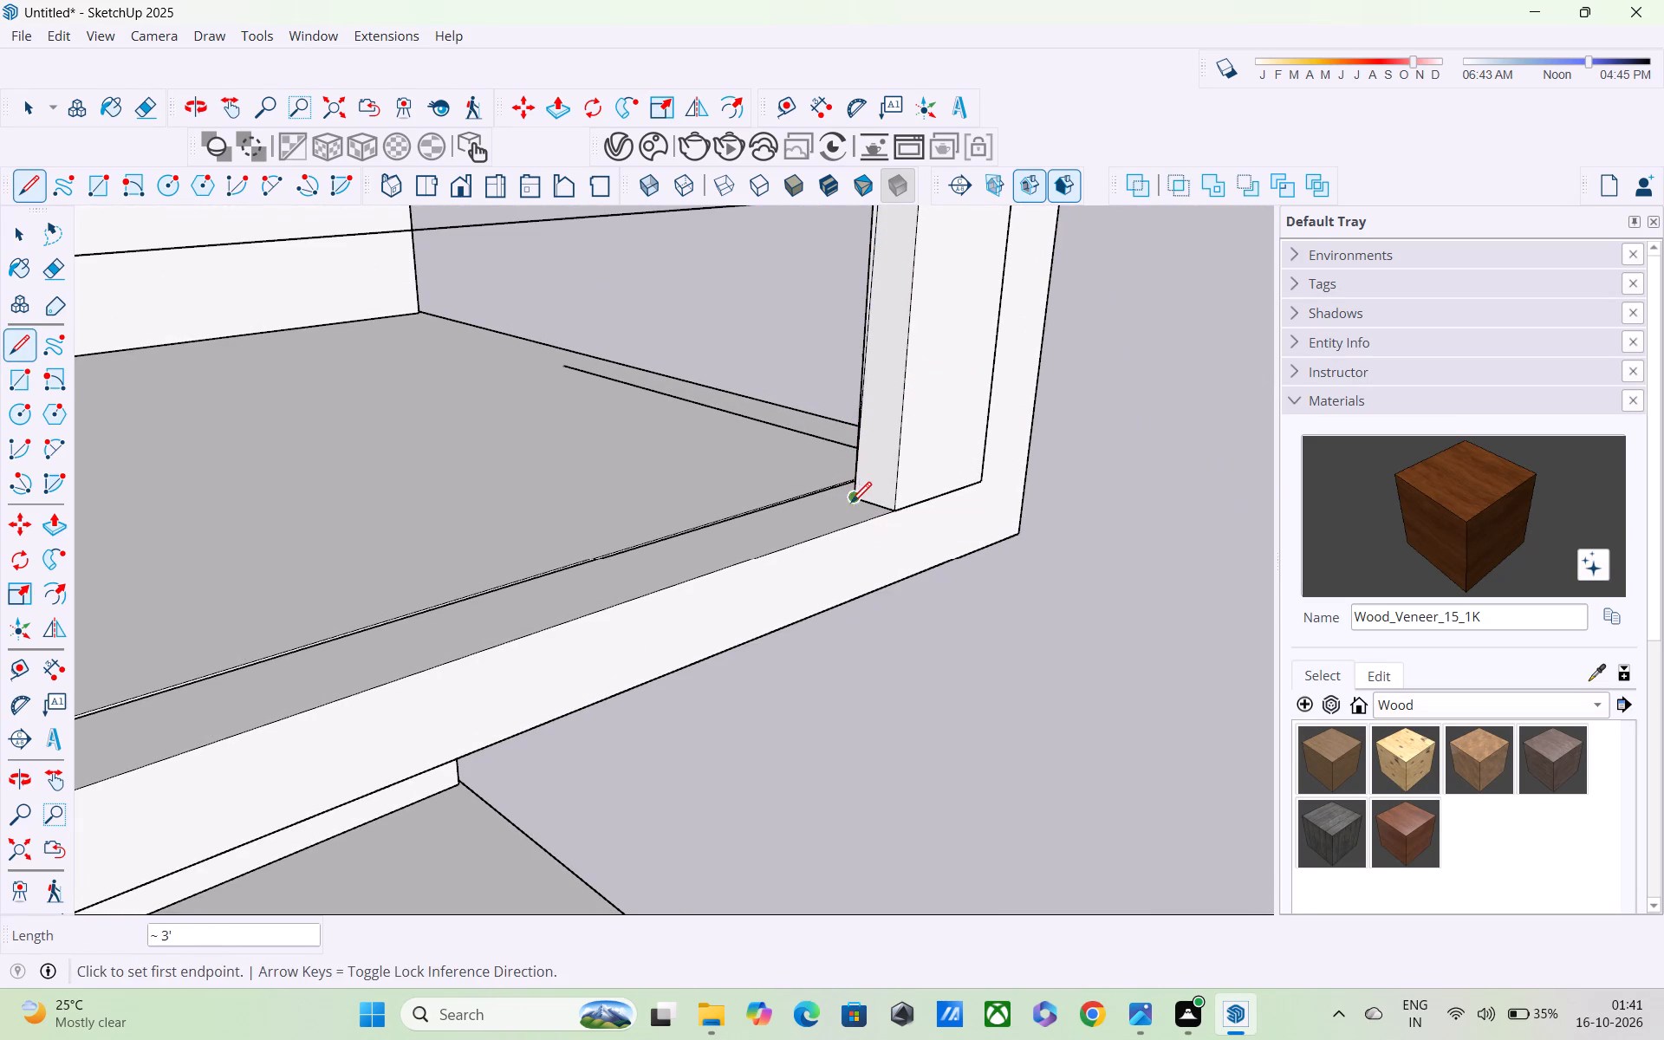
pyautogui.moveTo(847, 502); pyautogui.dragTo(676, 503, button='middle')
pyautogui.scroll(-5, 568, 511)
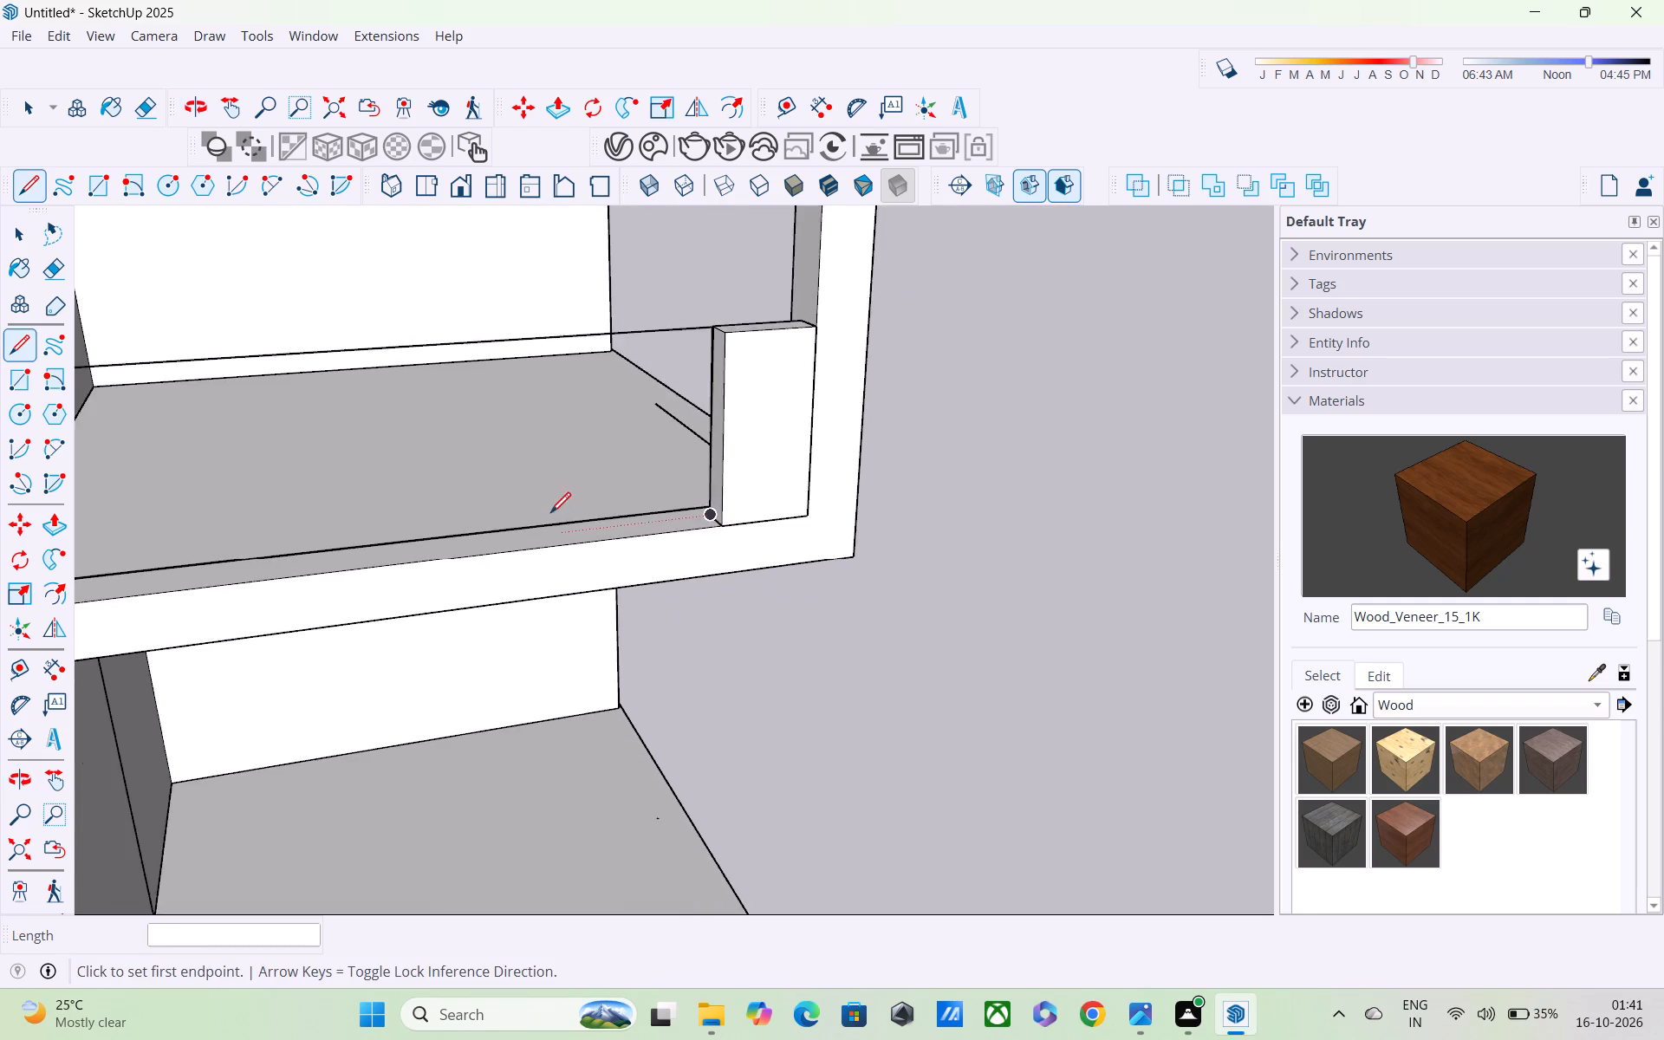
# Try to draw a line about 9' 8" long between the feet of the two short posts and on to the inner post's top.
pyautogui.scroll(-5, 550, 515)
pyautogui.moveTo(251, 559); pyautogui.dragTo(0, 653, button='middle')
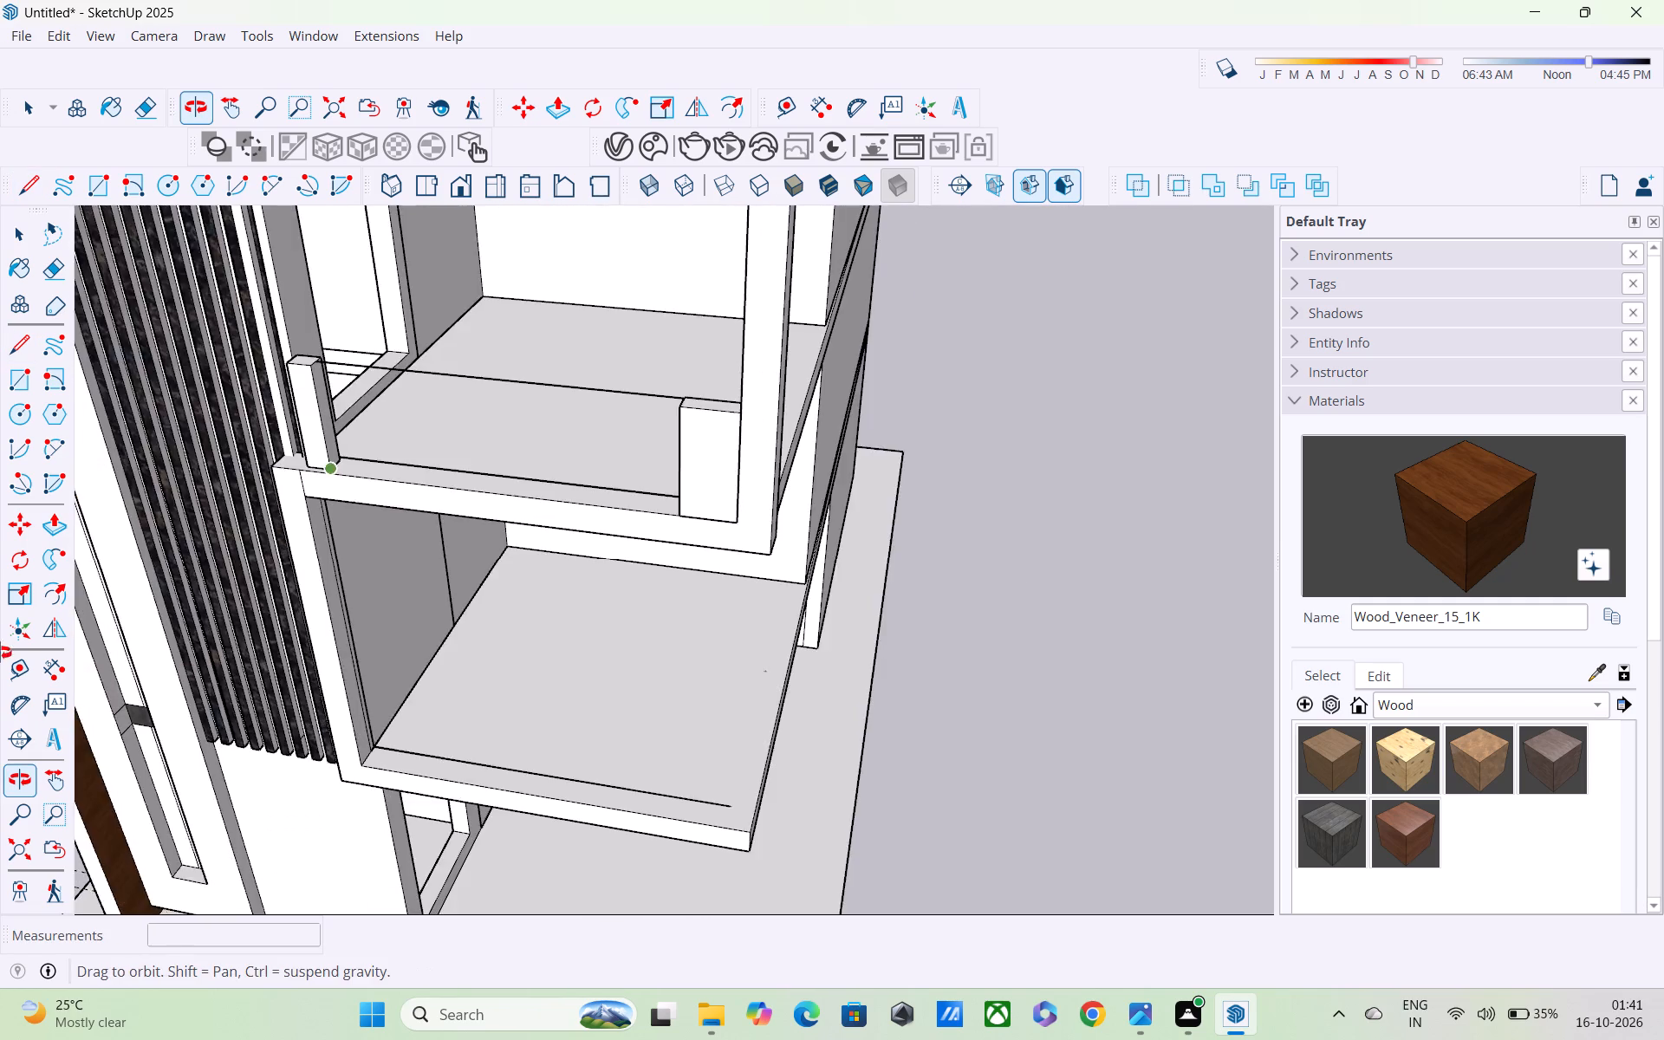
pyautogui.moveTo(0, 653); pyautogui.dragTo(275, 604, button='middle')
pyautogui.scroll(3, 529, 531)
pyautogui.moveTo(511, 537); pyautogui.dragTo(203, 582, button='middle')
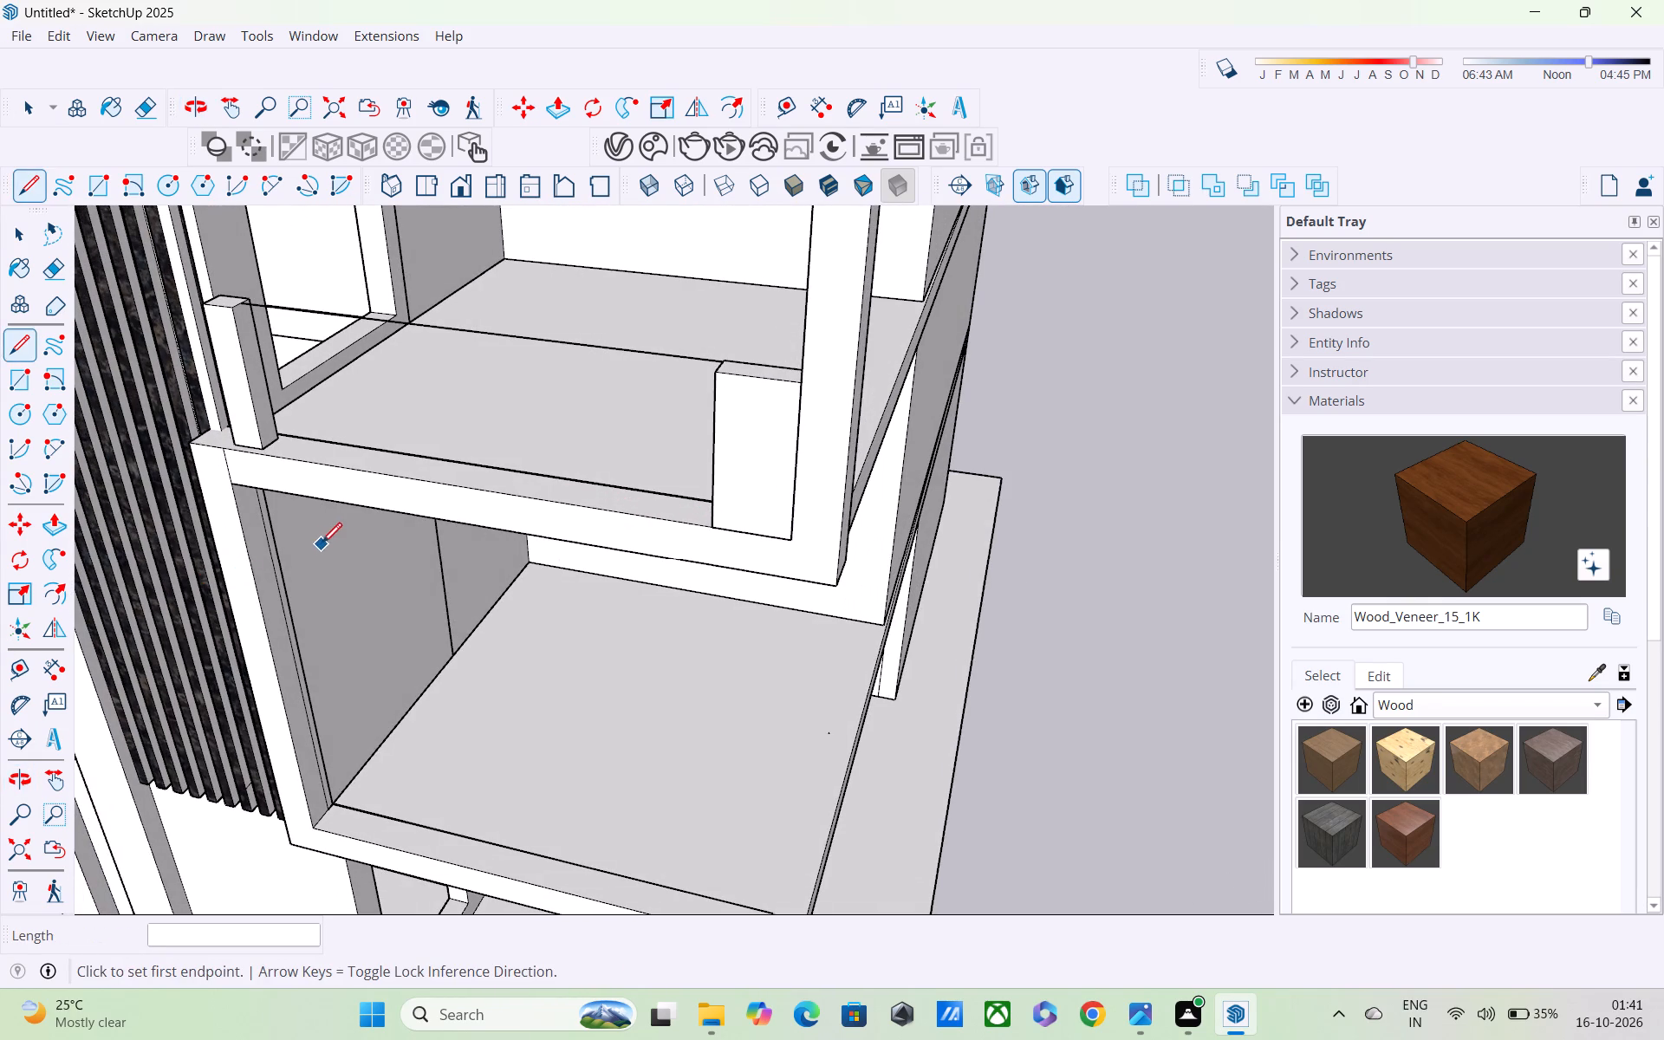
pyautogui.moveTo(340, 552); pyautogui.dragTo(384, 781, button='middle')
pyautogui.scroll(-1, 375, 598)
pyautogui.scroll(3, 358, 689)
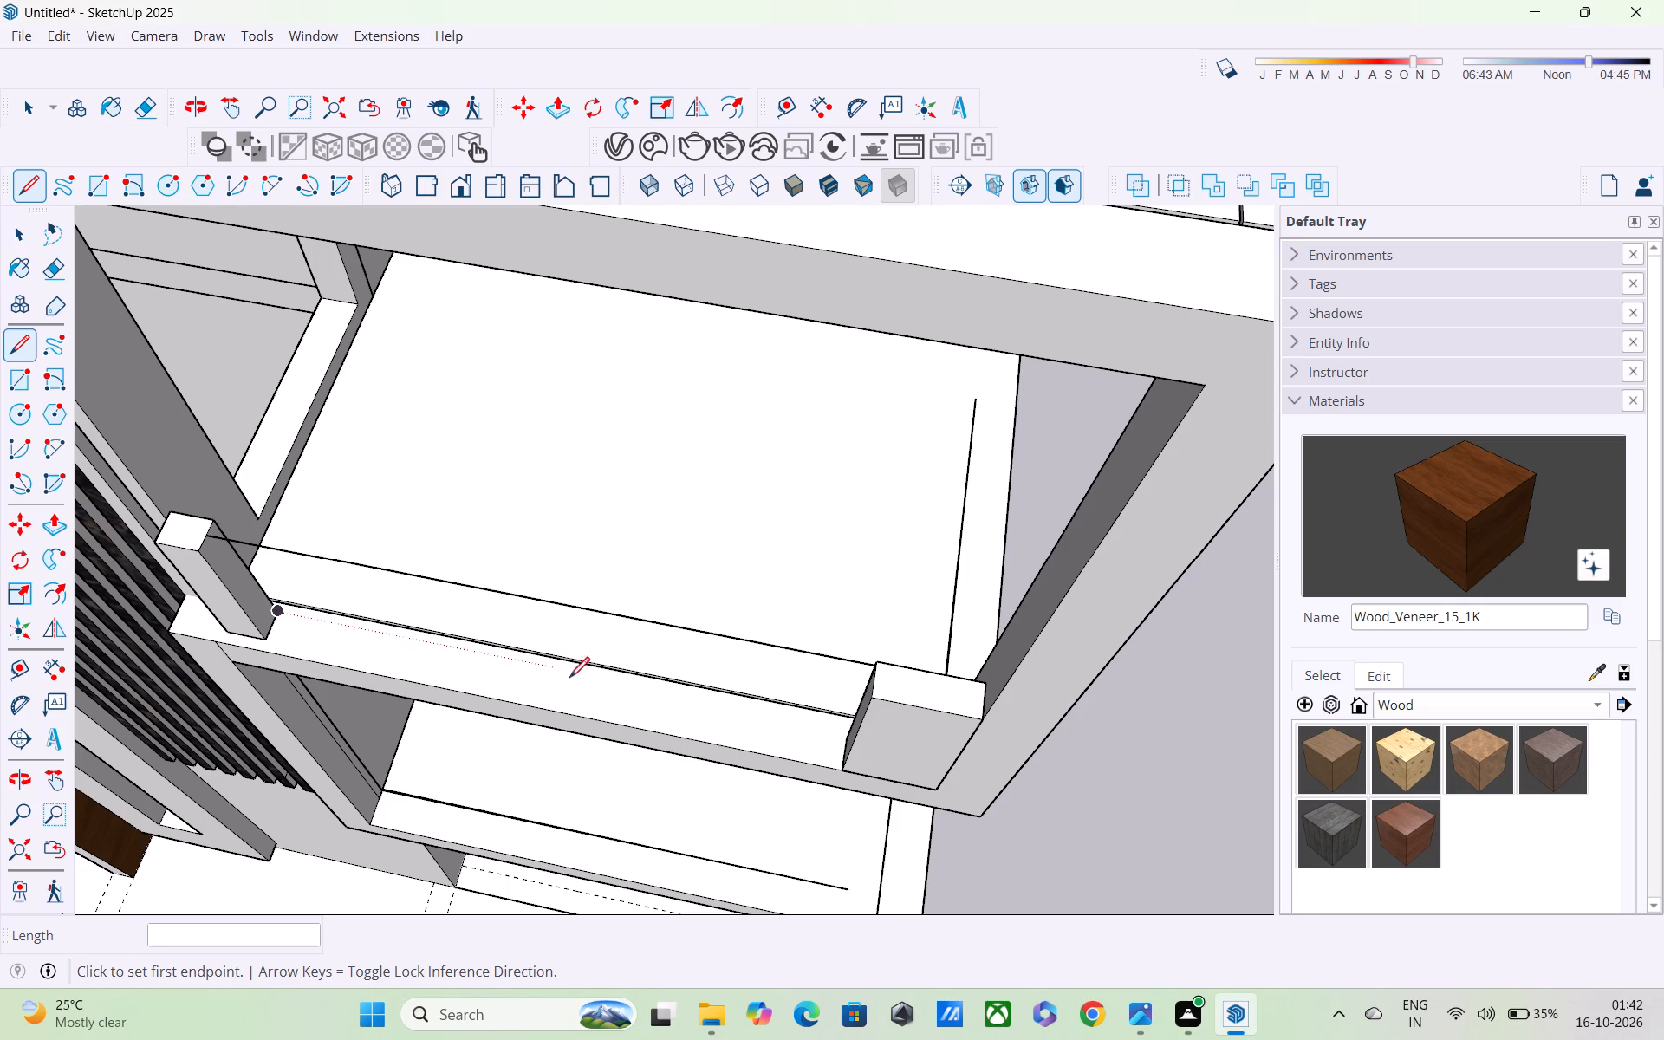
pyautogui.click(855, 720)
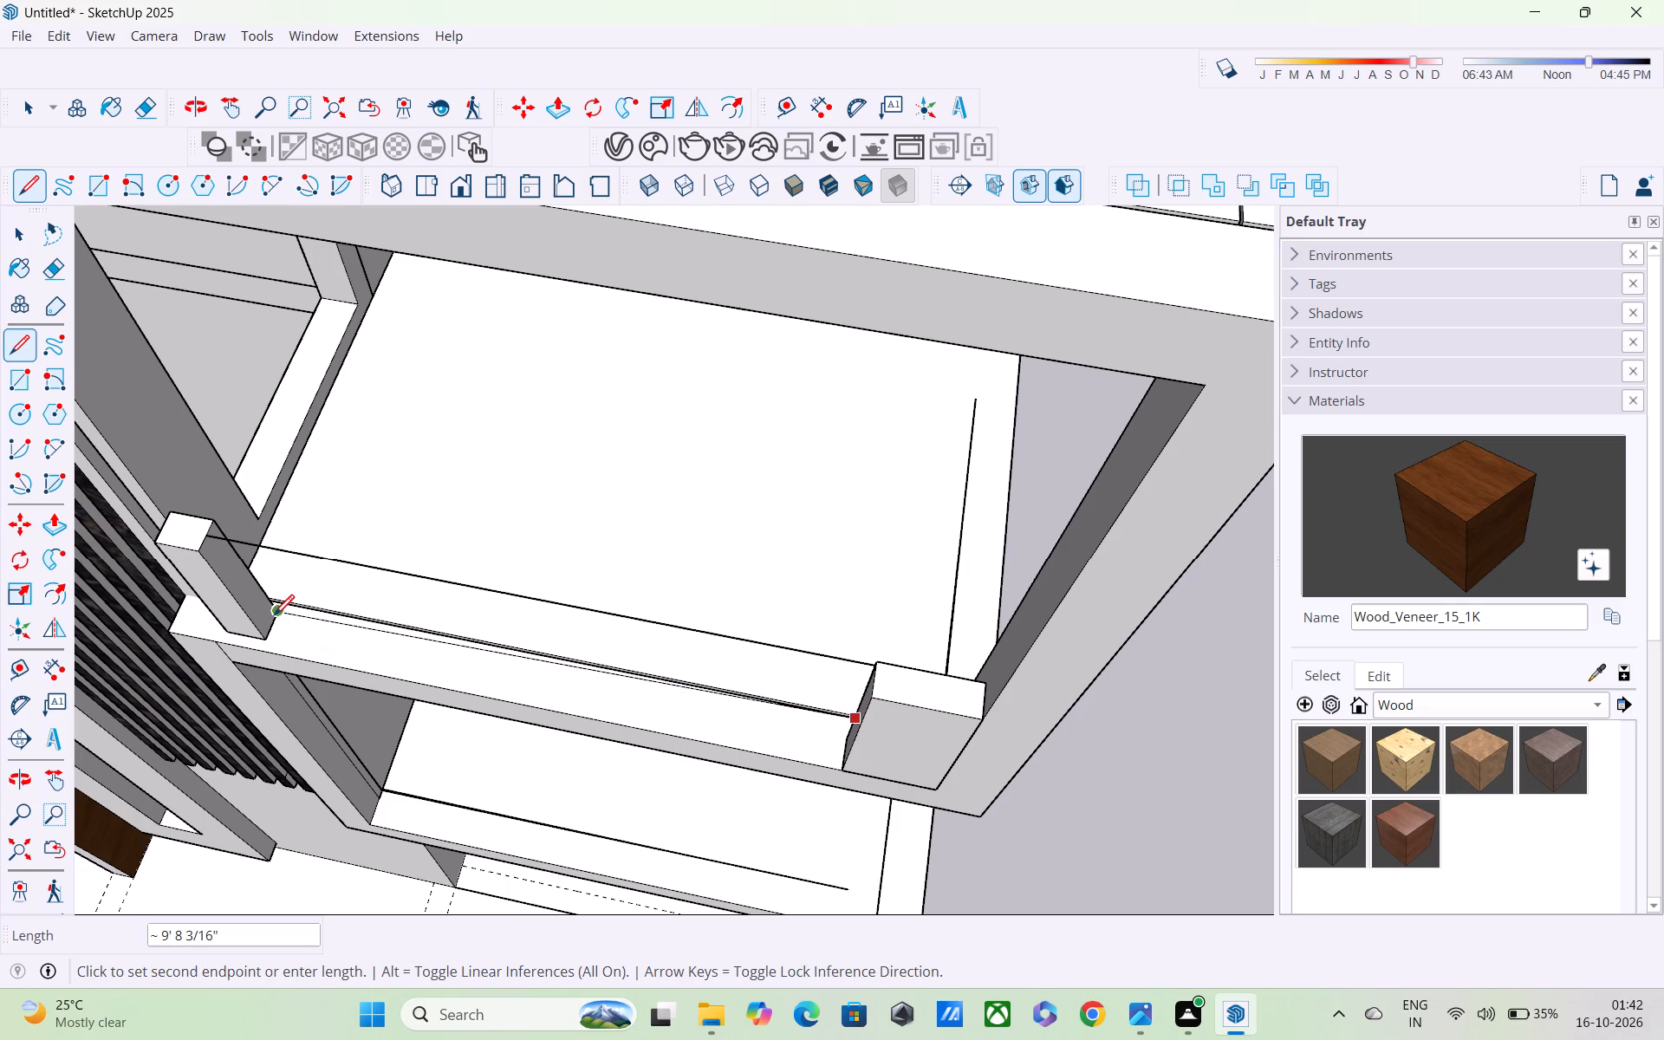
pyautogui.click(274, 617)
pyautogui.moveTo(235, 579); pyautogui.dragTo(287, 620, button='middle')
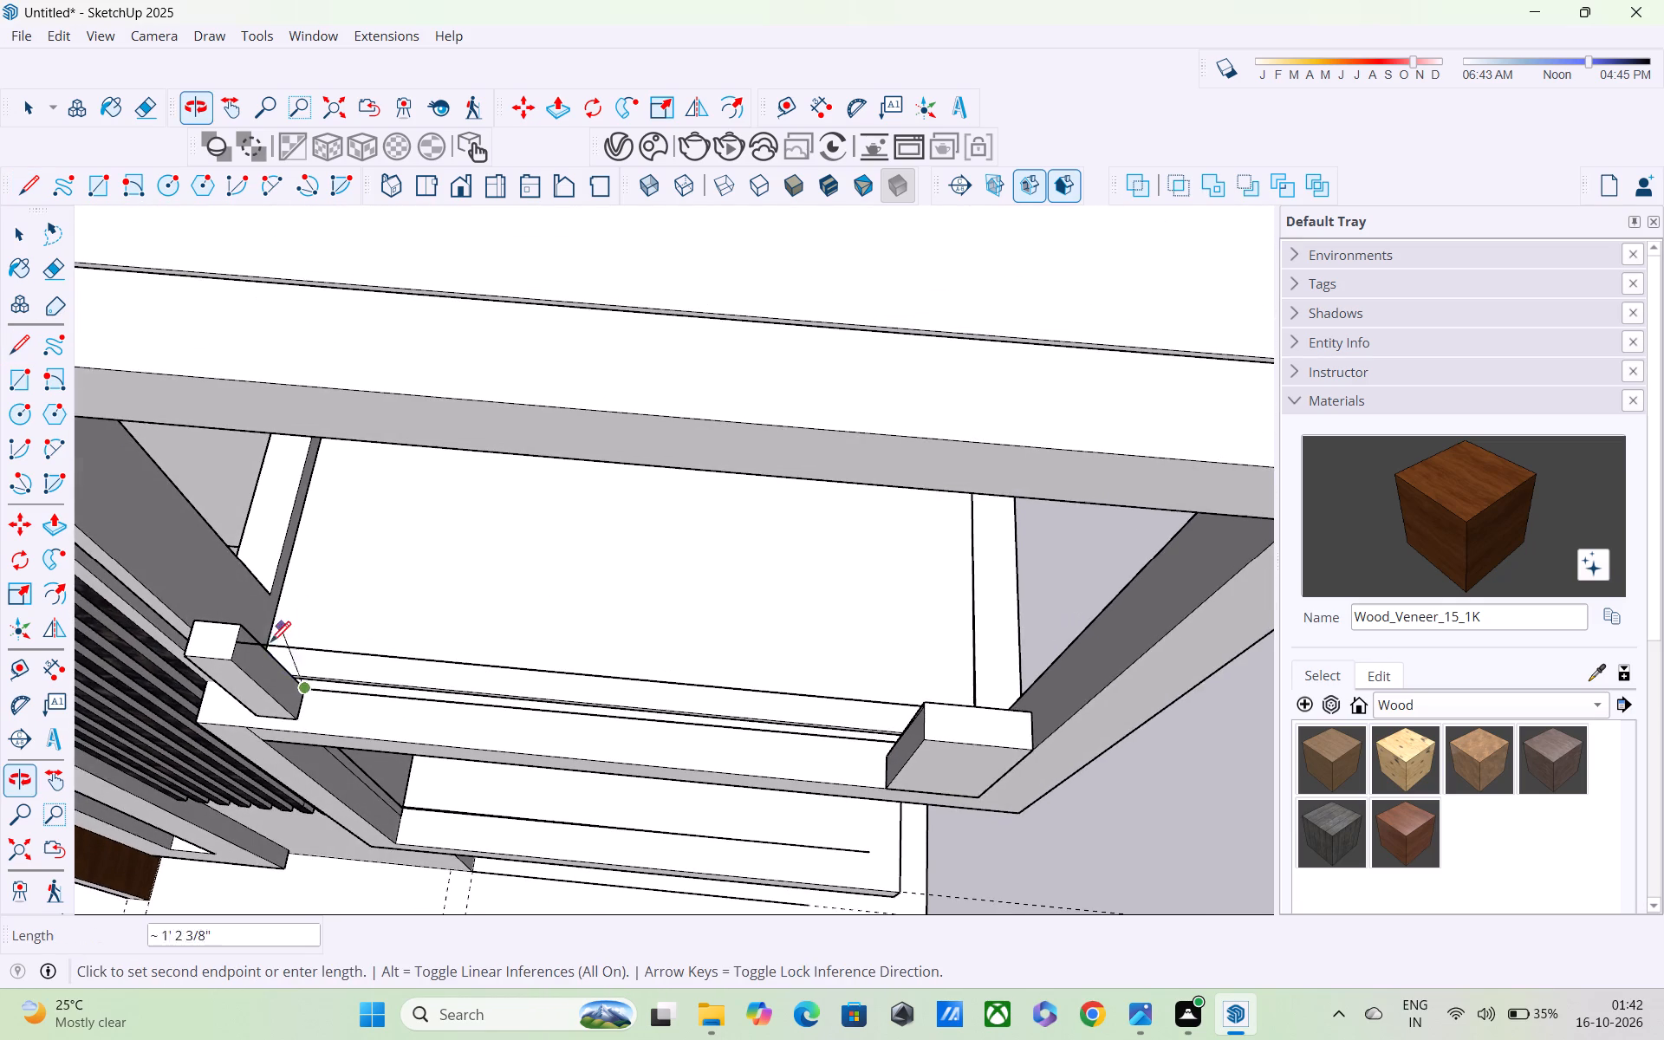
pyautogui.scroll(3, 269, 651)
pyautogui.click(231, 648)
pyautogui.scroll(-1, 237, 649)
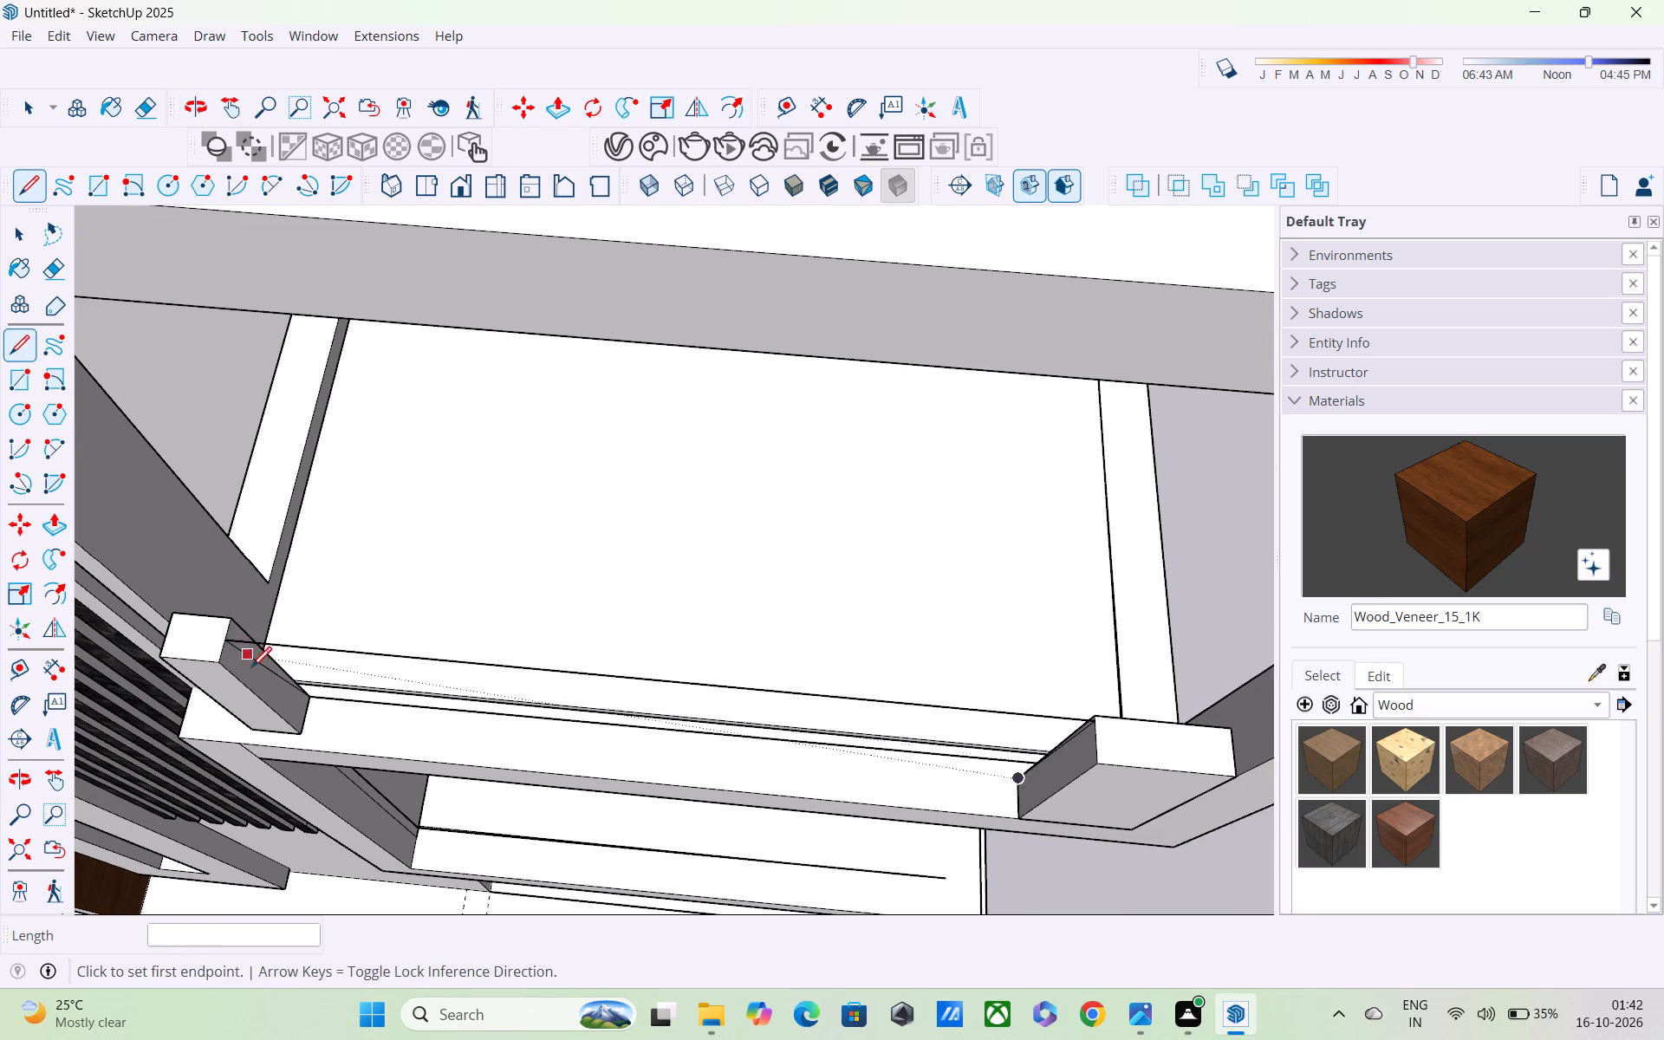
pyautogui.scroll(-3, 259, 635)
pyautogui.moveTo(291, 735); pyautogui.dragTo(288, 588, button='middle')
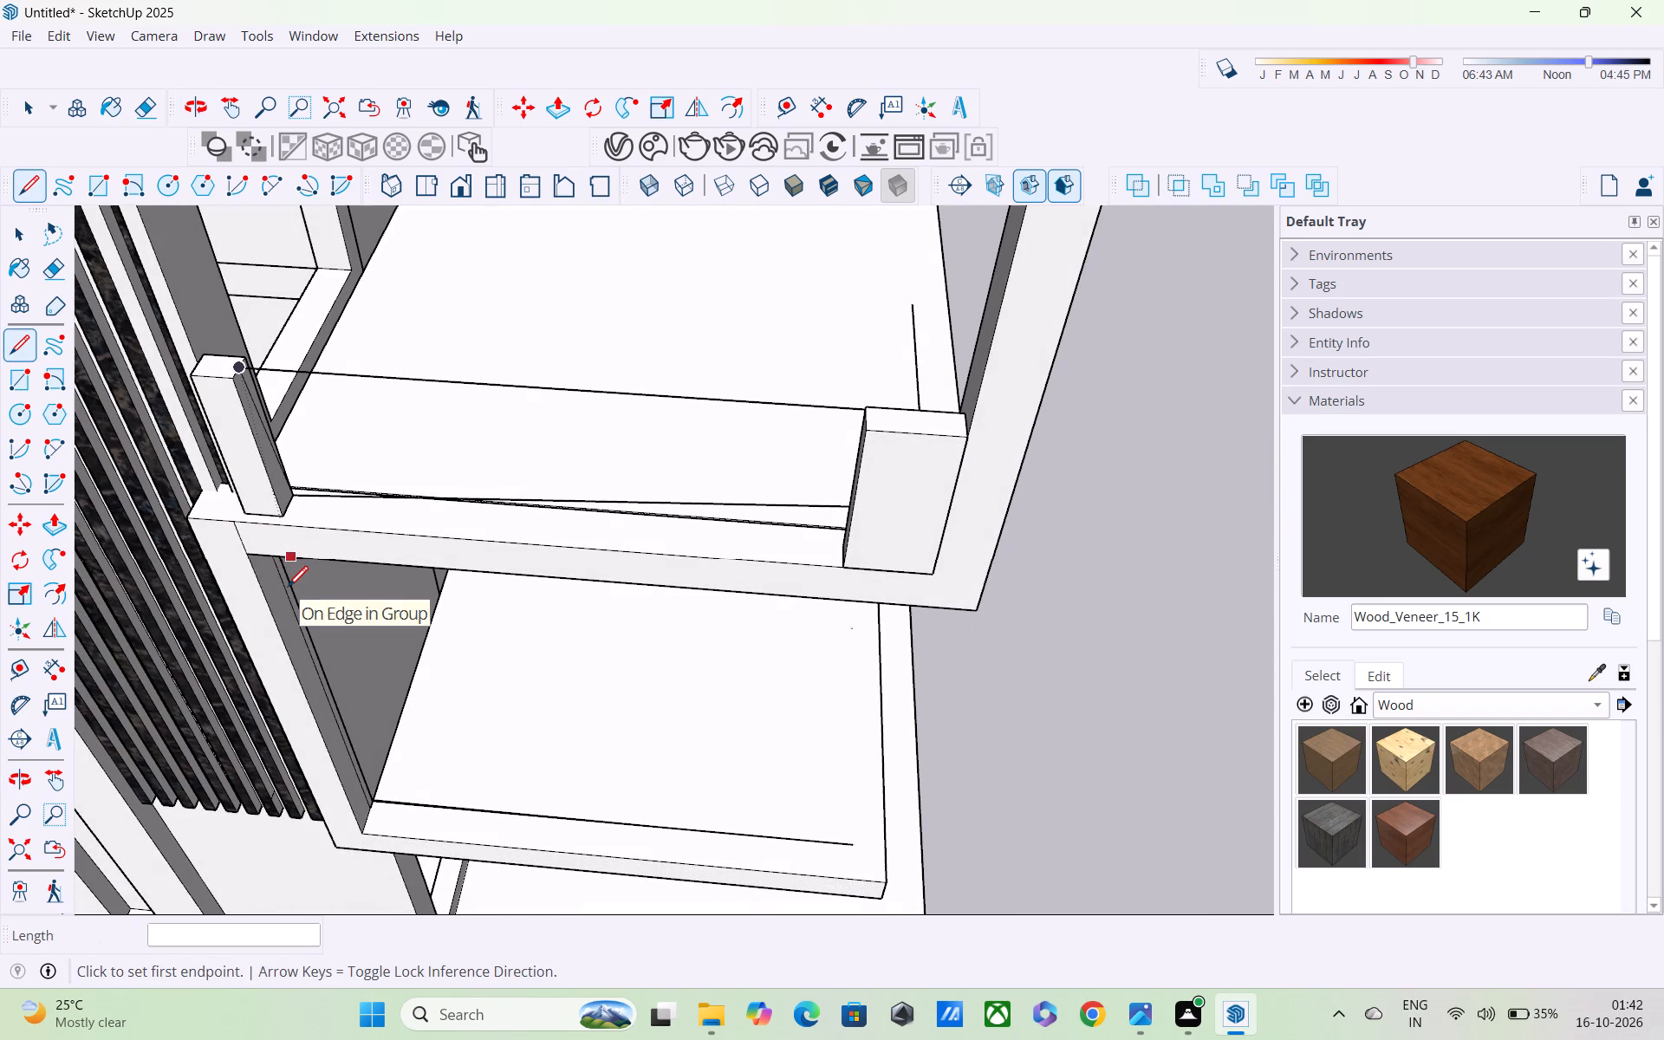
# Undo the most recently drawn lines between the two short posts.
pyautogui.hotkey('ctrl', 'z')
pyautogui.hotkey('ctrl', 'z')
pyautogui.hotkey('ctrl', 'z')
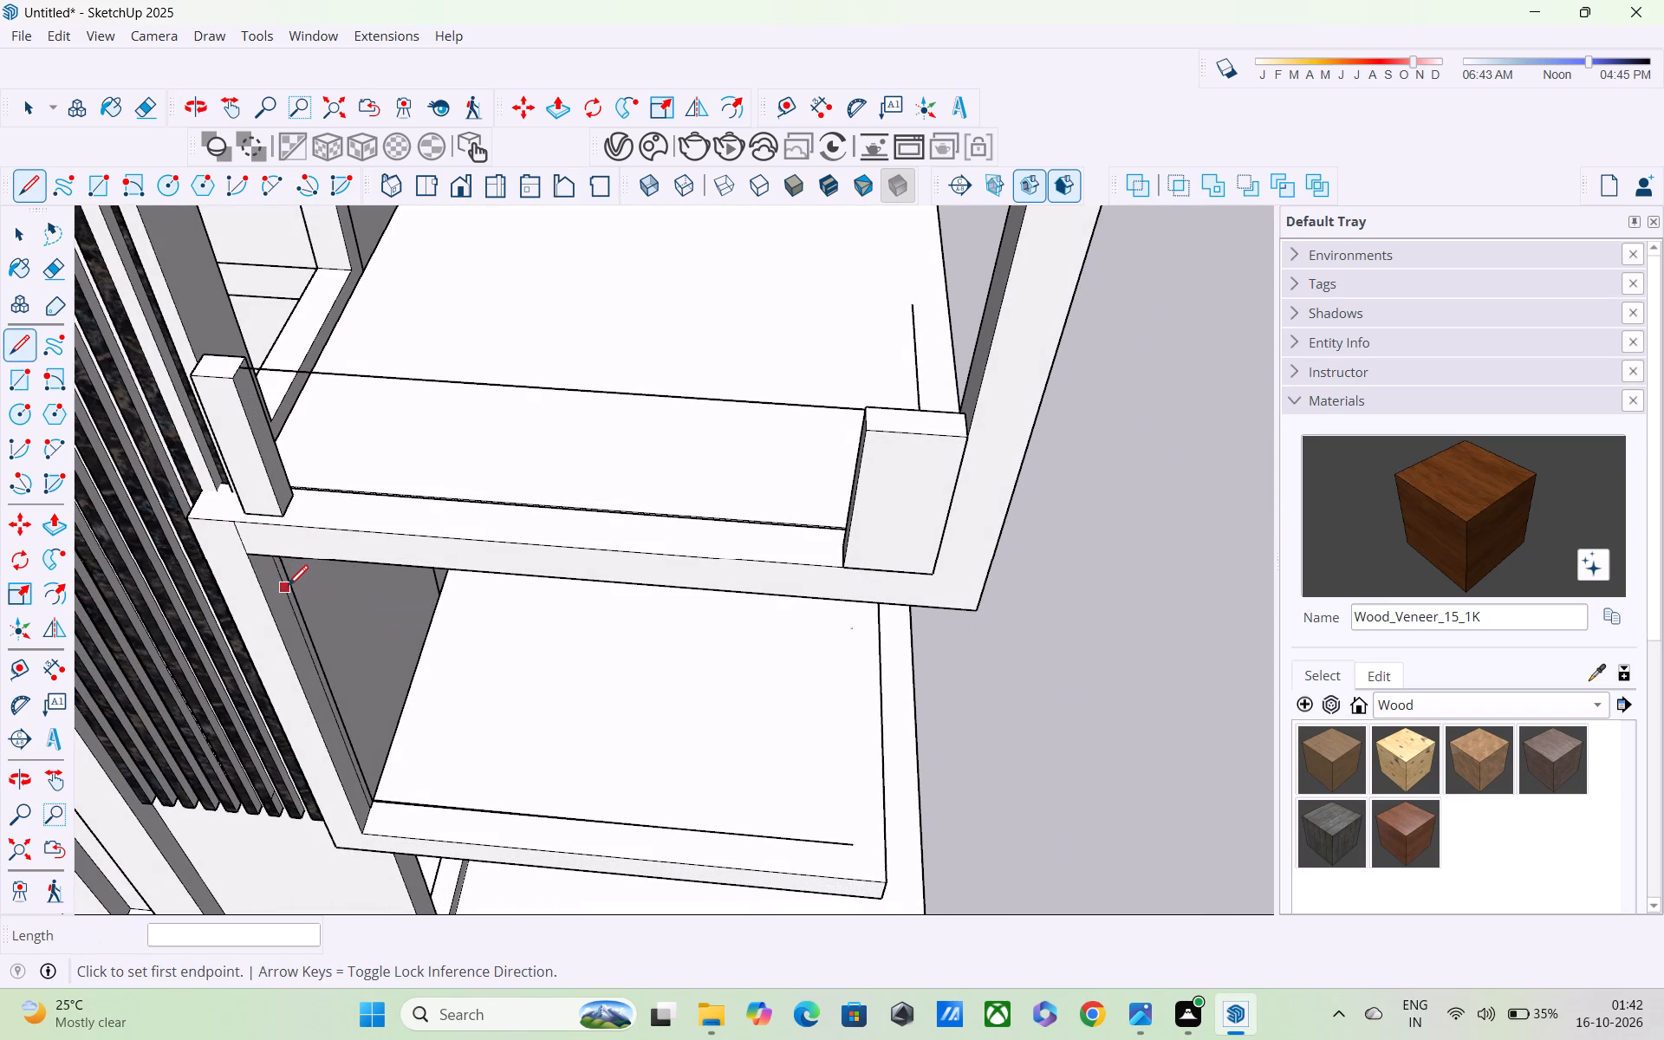
# Draw a 3' vertical line down the outer short post's inner side, from the top connecting line's end to the post's bottom edge.
pyautogui.moveTo(441, 551); pyautogui.dragTo(1076, 347, button='middle')
pyautogui.moveTo(1052, 362); pyautogui.dragTo(962, 451, button='middle')
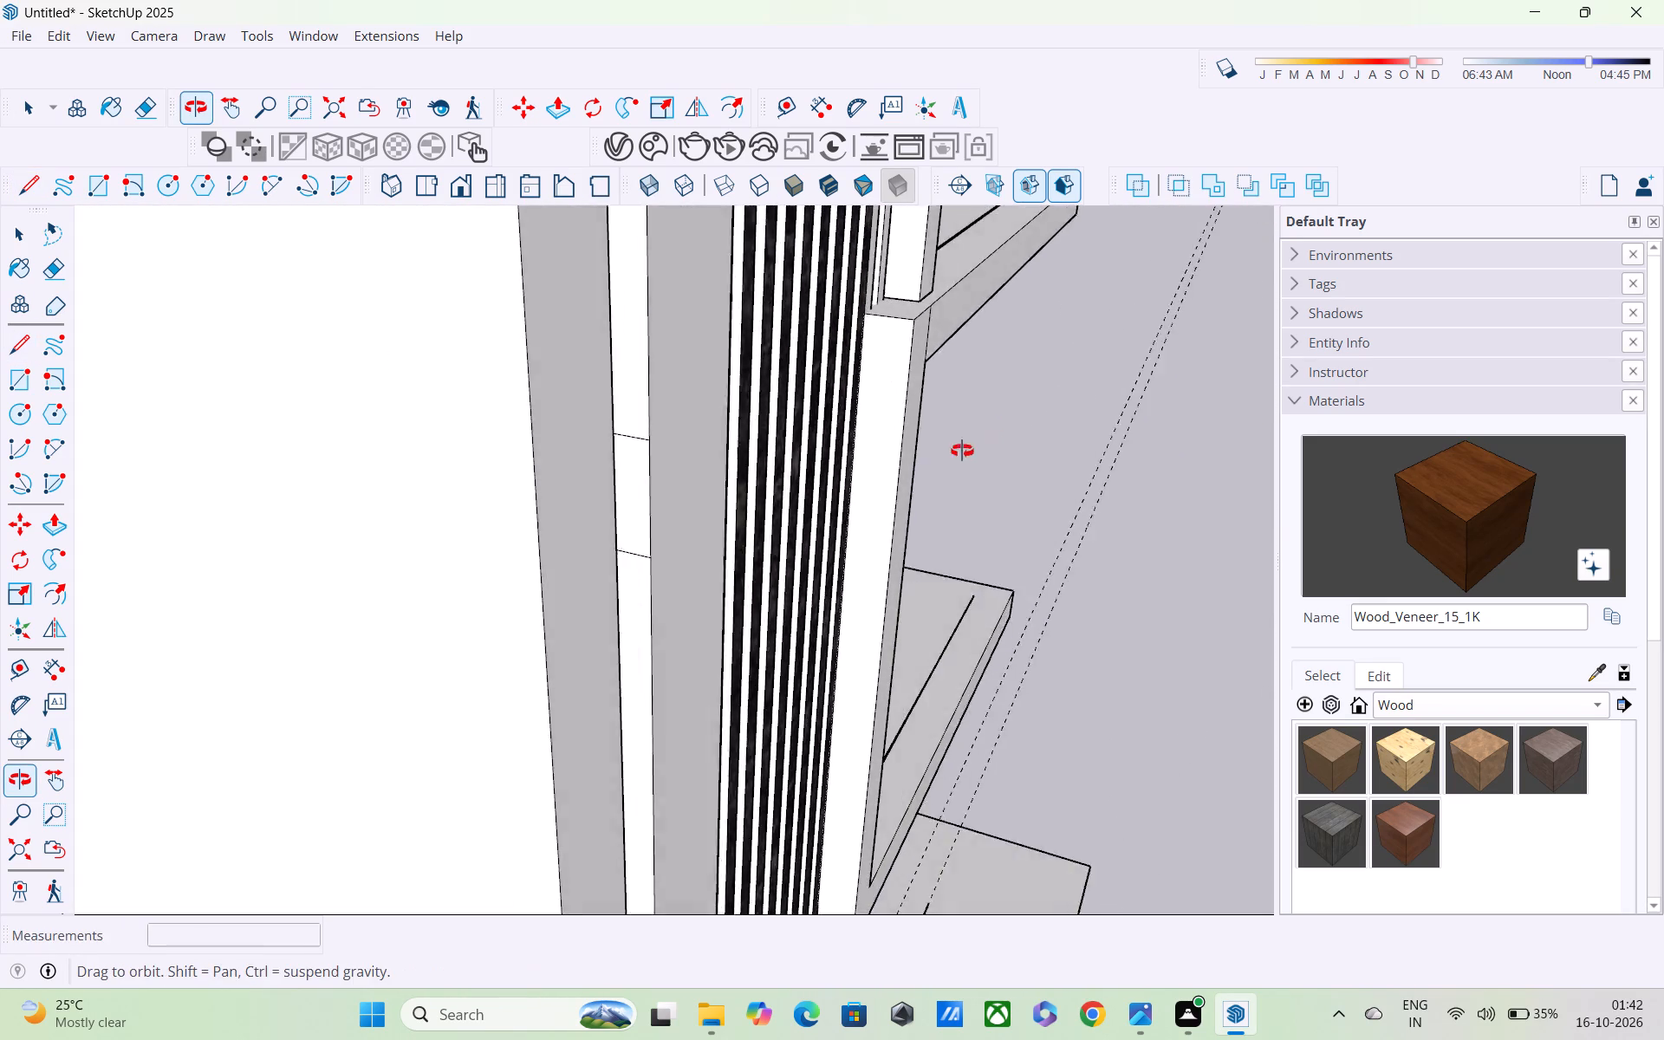
pyautogui.moveTo(962, 451); pyautogui.dragTo(946, 461, button='middle')
pyautogui.scroll(-2, 939, 465)
pyautogui.keyDown('shift'); pyautogui.moveTo(939, 466); pyautogui.dragTo(1115, 1039, button='middle'); pyautogui.keyUp('shift')
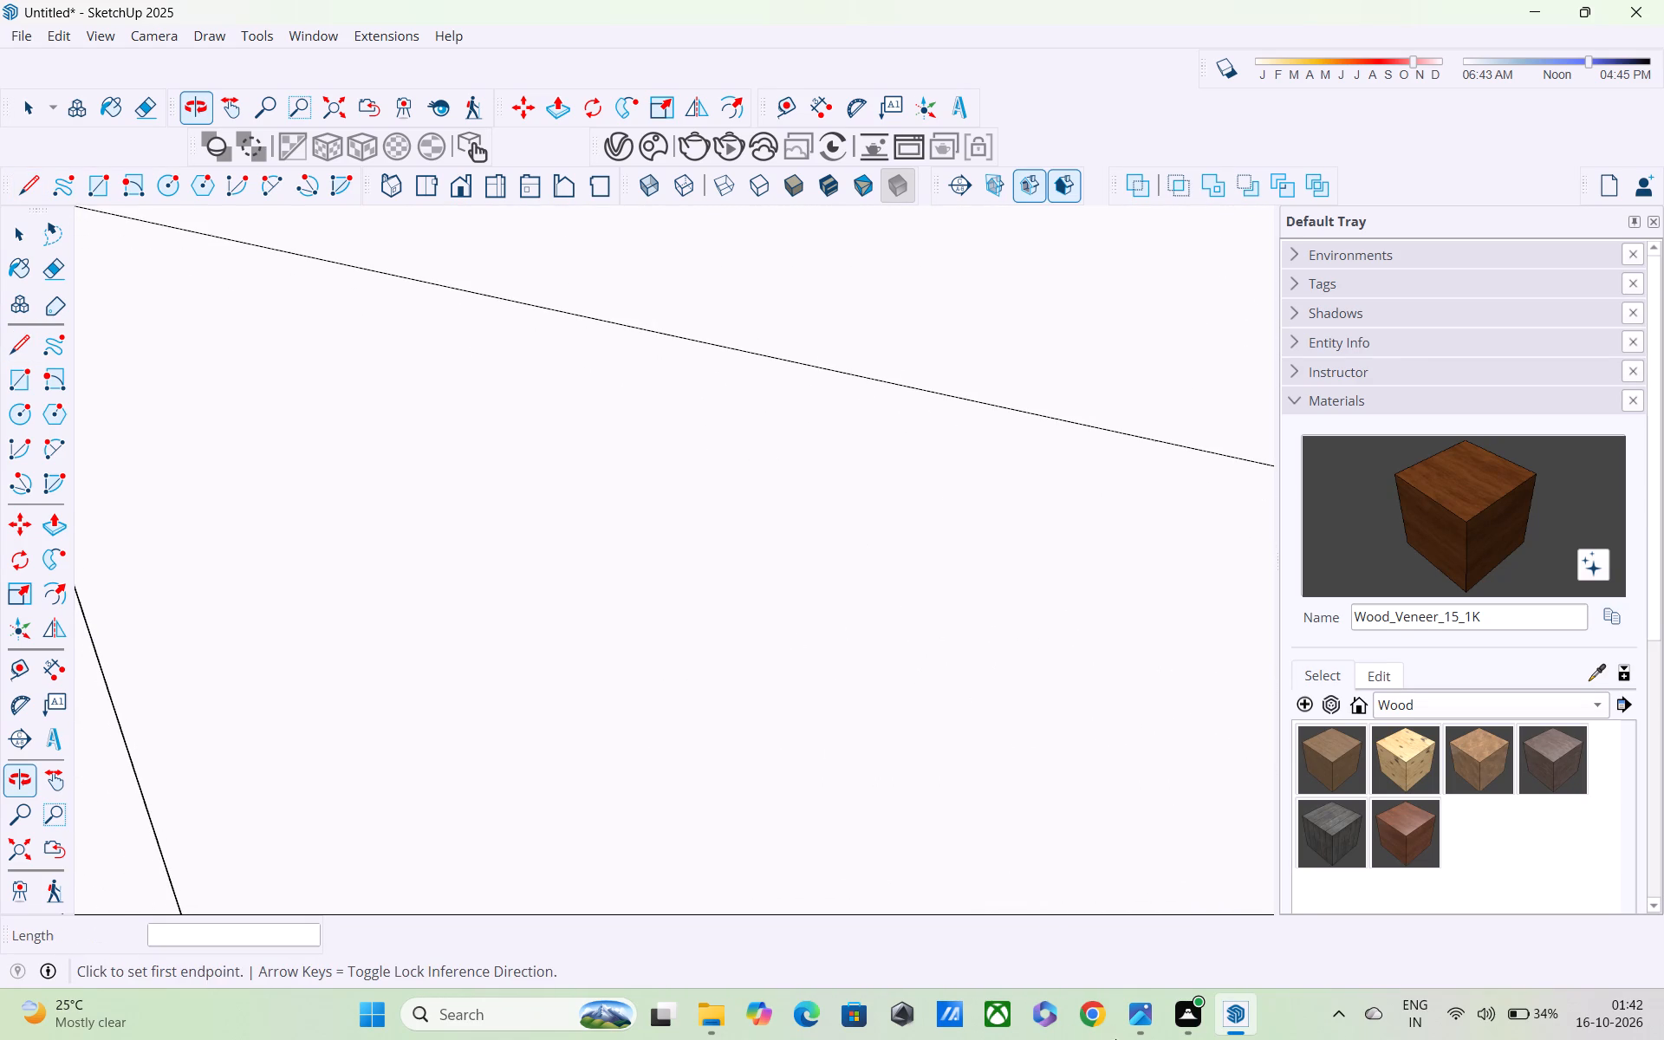
pyautogui.scroll(-1, 1105, 730)
pyautogui.scroll(1, 1101, 725)
pyautogui.scroll(-20, 1074, 670)
pyautogui.scroll(-3, 1074, 670)
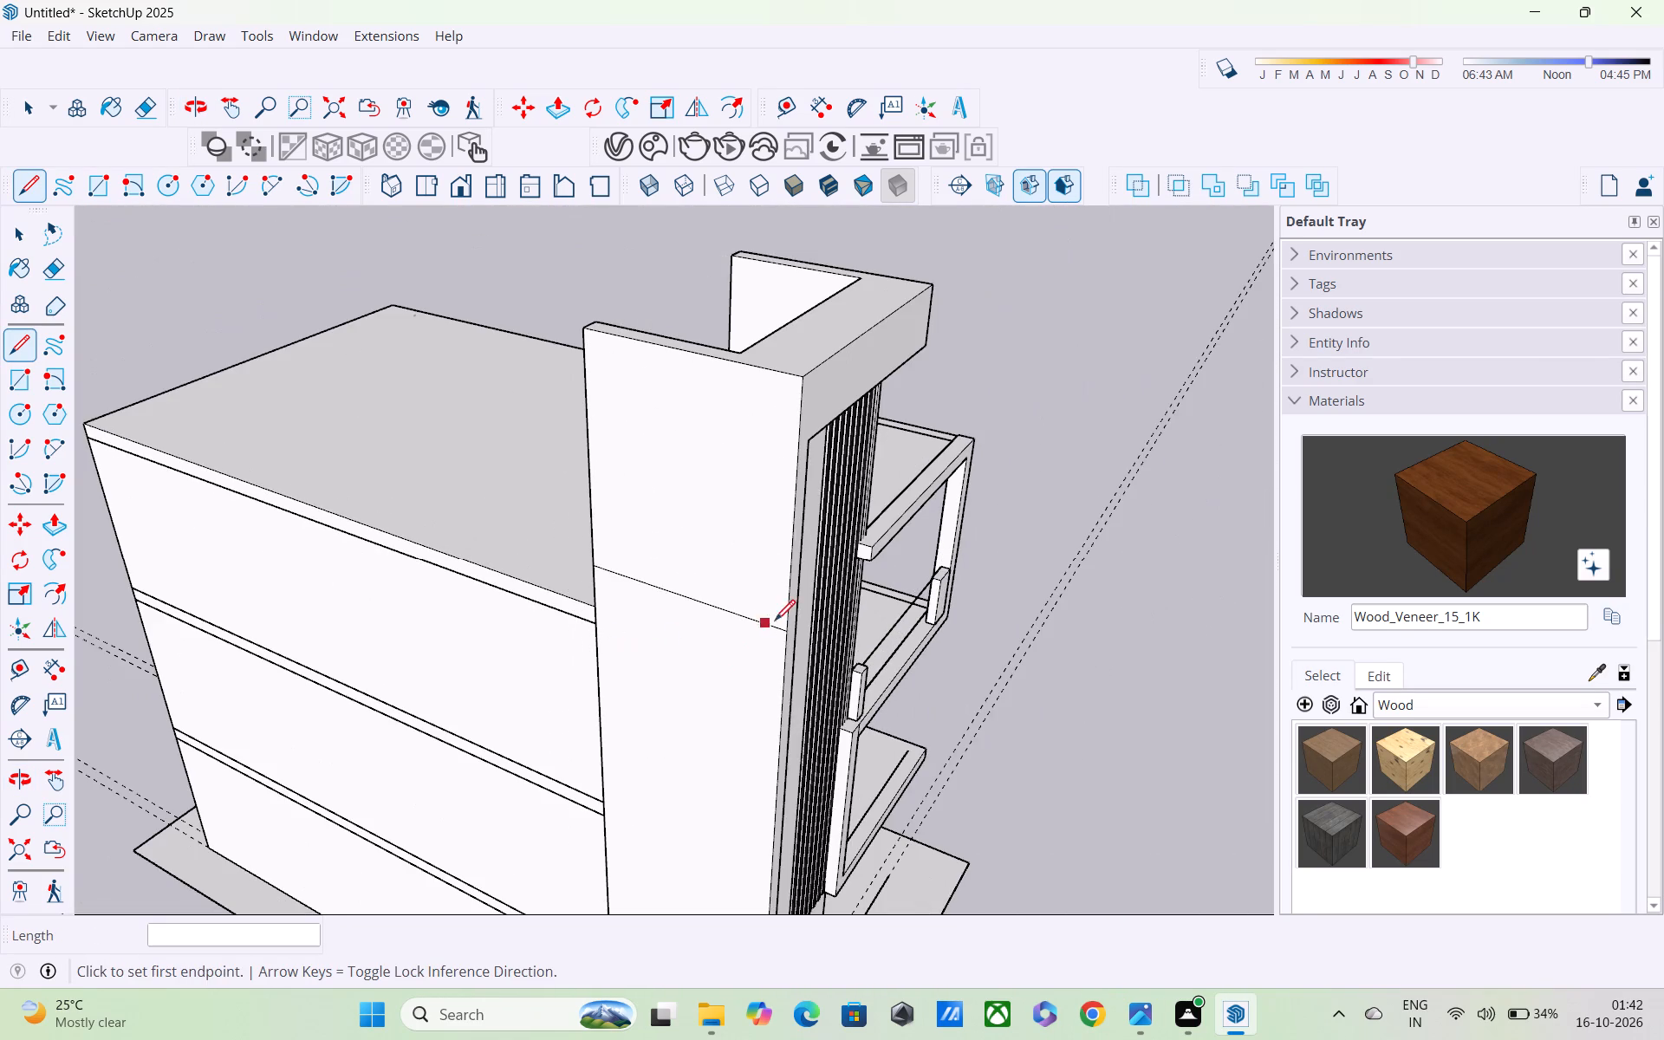
pyautogui.scroll(4, 949, 556)
pyautogui.moveTo(931, 608); pyautogui.dragTo(894, 439, button='middle')
pyautogui.scroll(4, 947, 651)
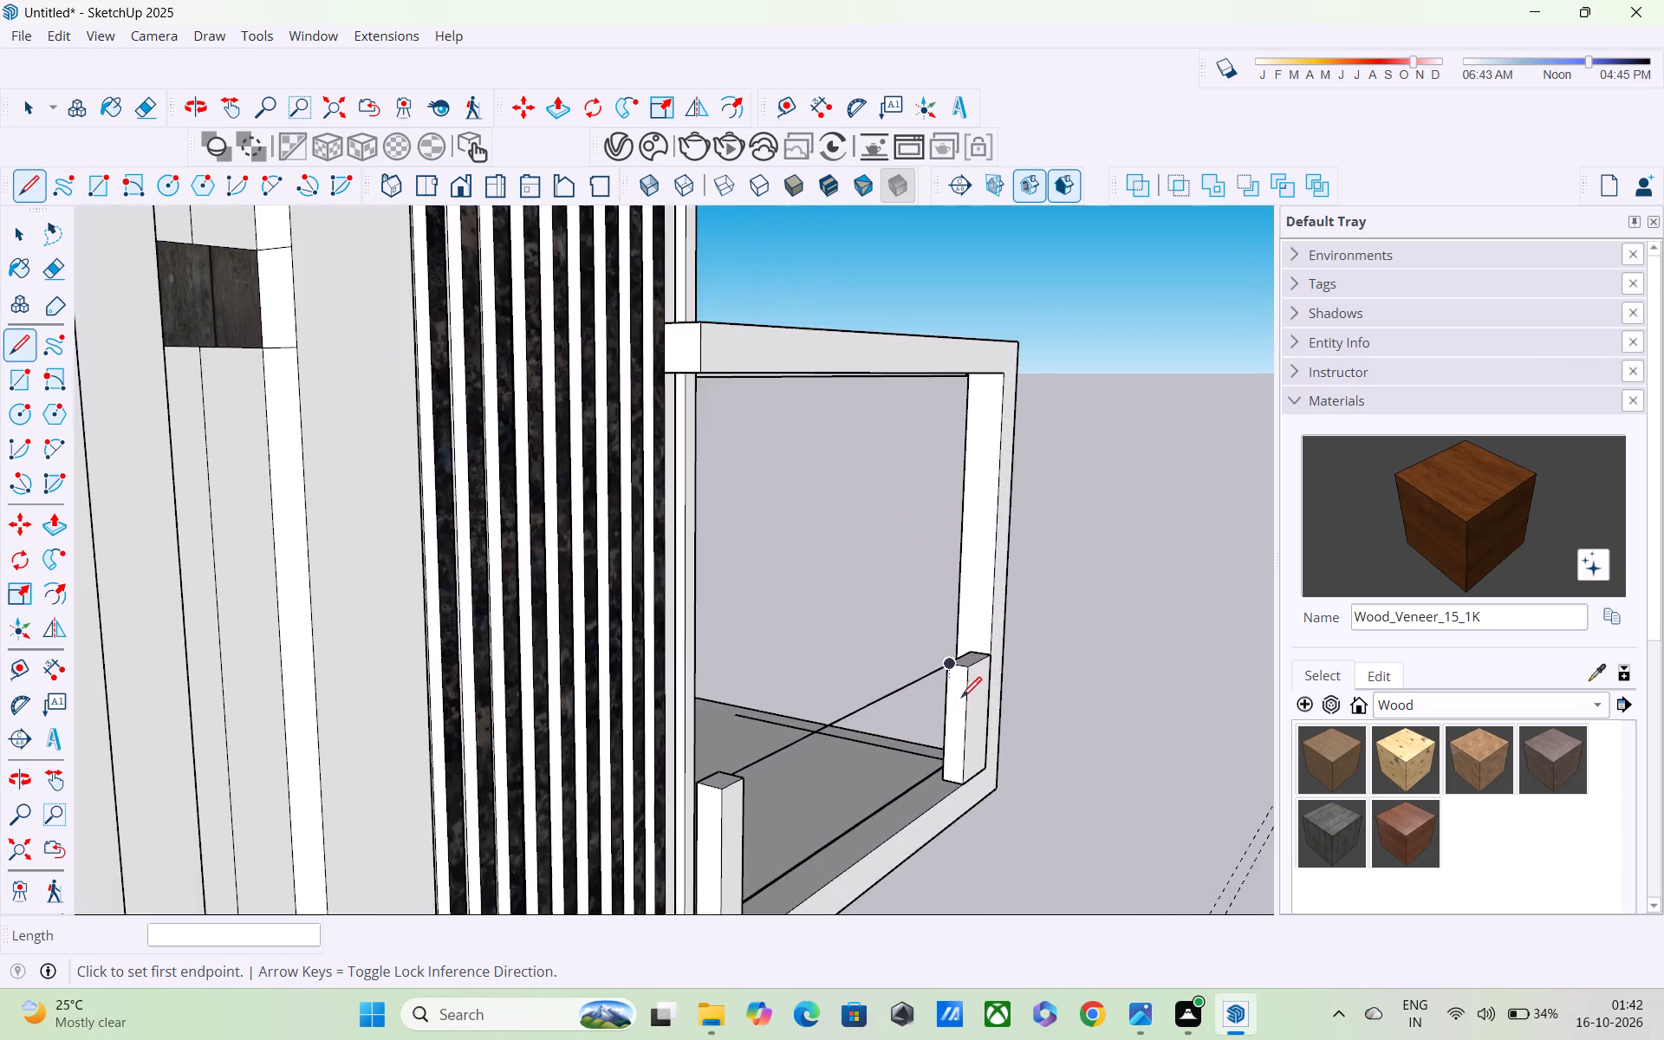
pyautogui.scroll(5, 961, 699)
pyautogui.moveTo(951, 661); pyautogui.dragTo(936, 486, button='middle')
pyautogui.scroll(4, 951, 655)
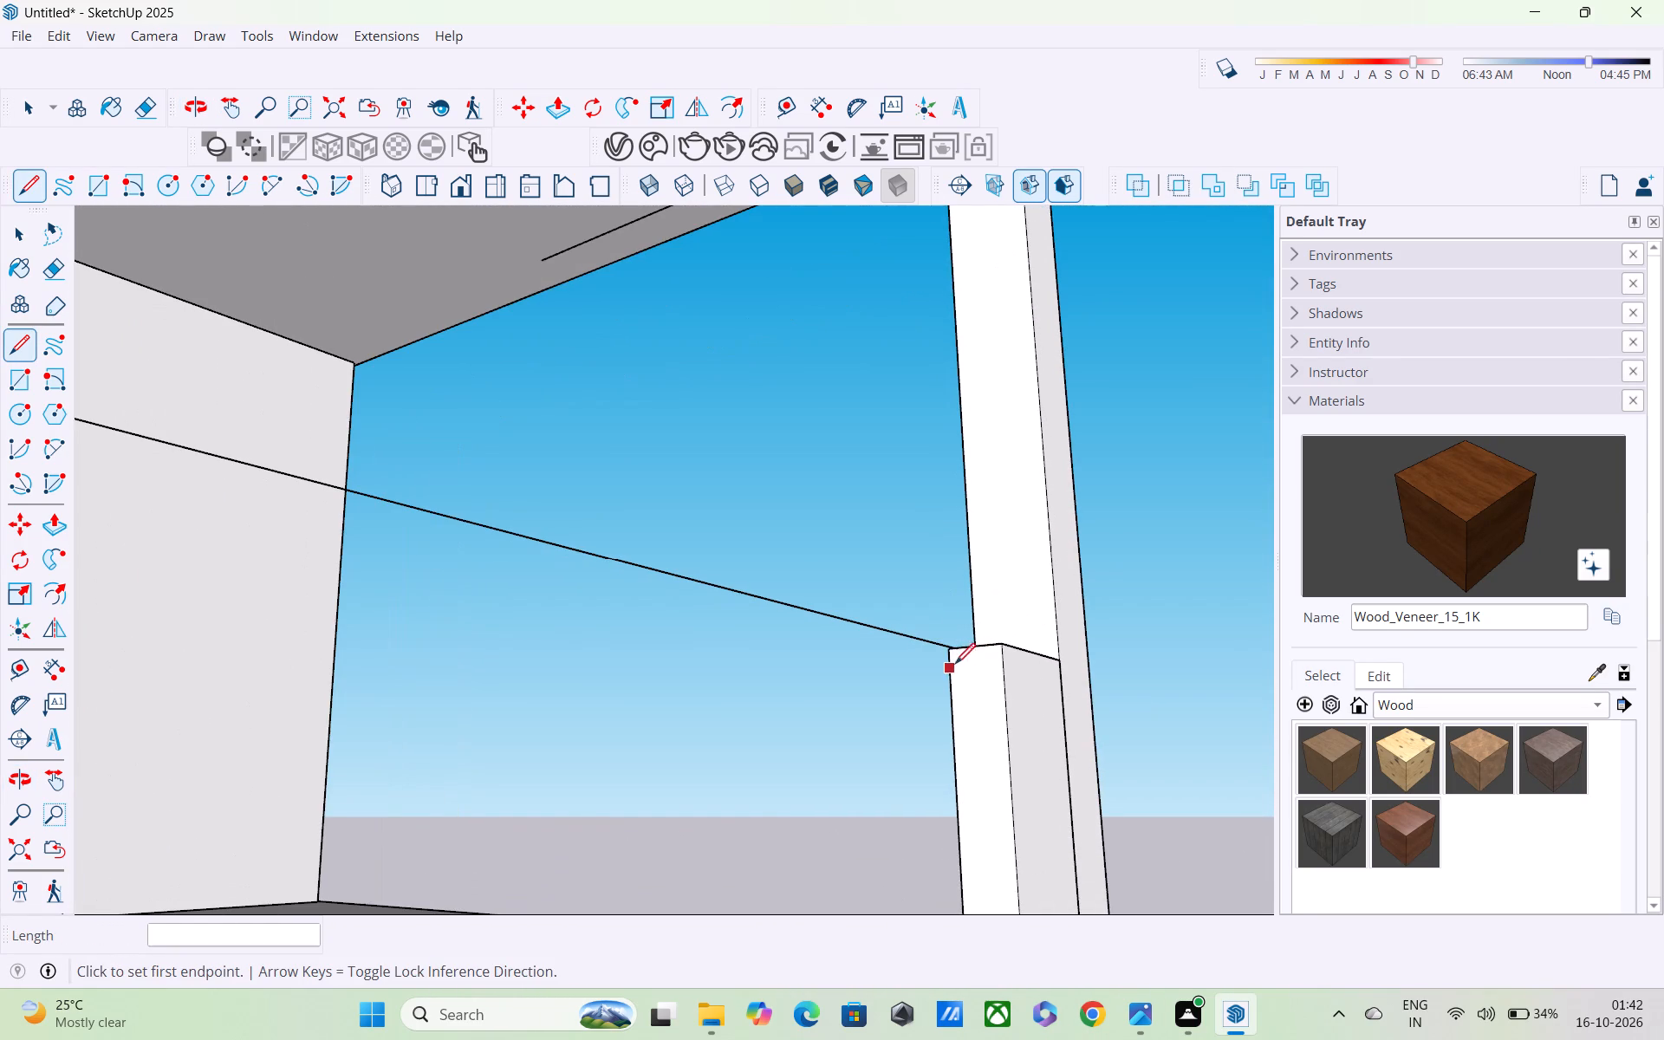
pyautogui.click(957, 654)
pyautogui.scroll(-1, 974, 874)
pyautogui.keyDown('shift'); pyautogui.moveTo(974, 874); pyautogui.dragTo(949, 535, button='middle'); pyautogui.keyUp('shift')
pyautogui.moveTo(949, 545); pyautogui.dragTo(962, 636, button='middle')
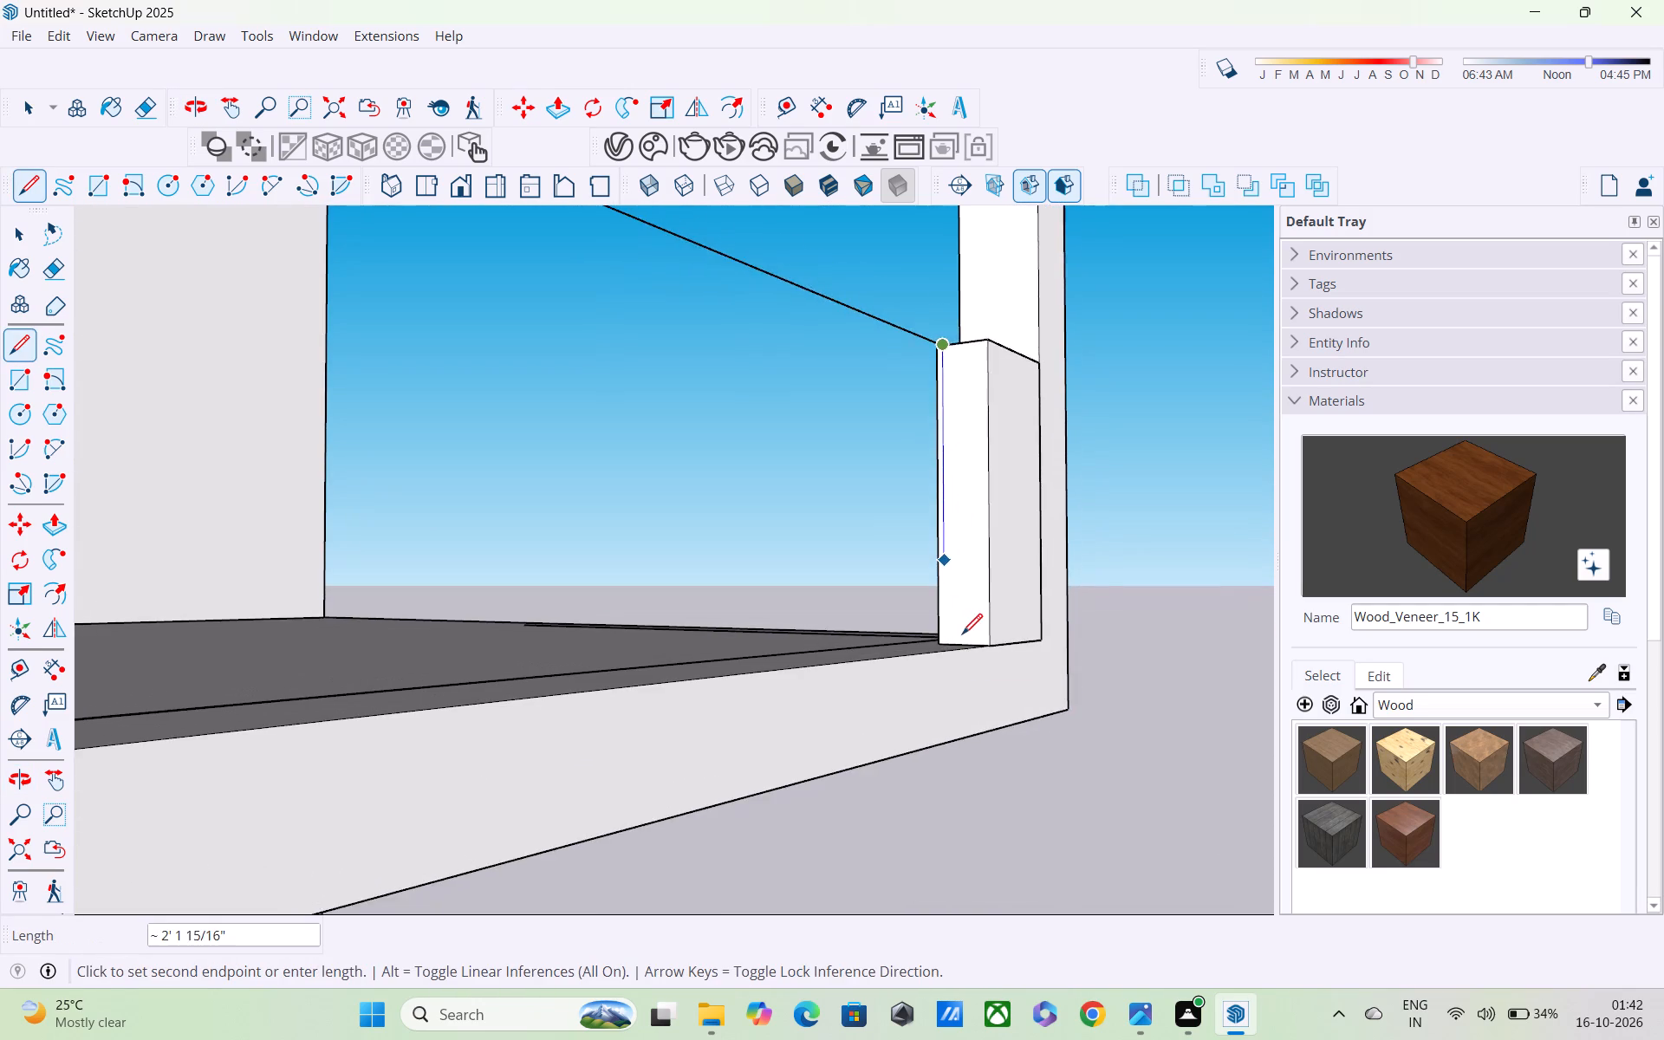
pyautogui.scroll(3, 962, 636)
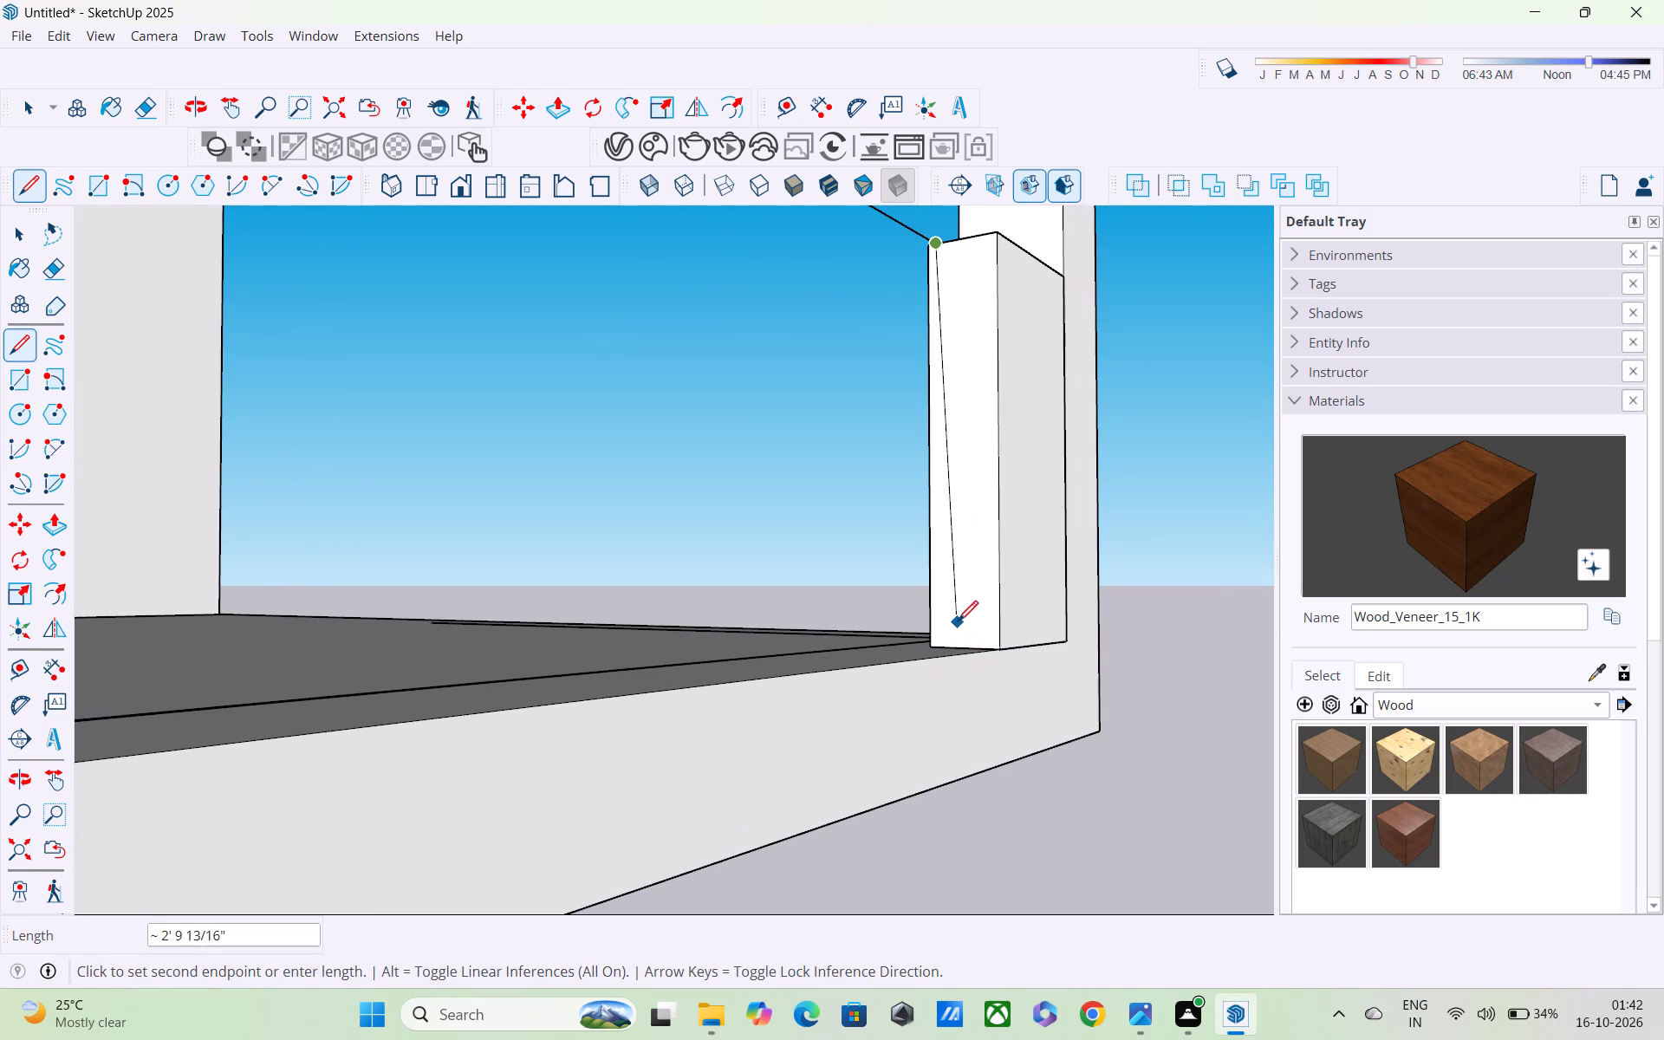
pyautogui.scroll(4, 951, 636)
pyautogui.moveTo(961, 625); pyautogui.dragTo(981, 627, button='middle')
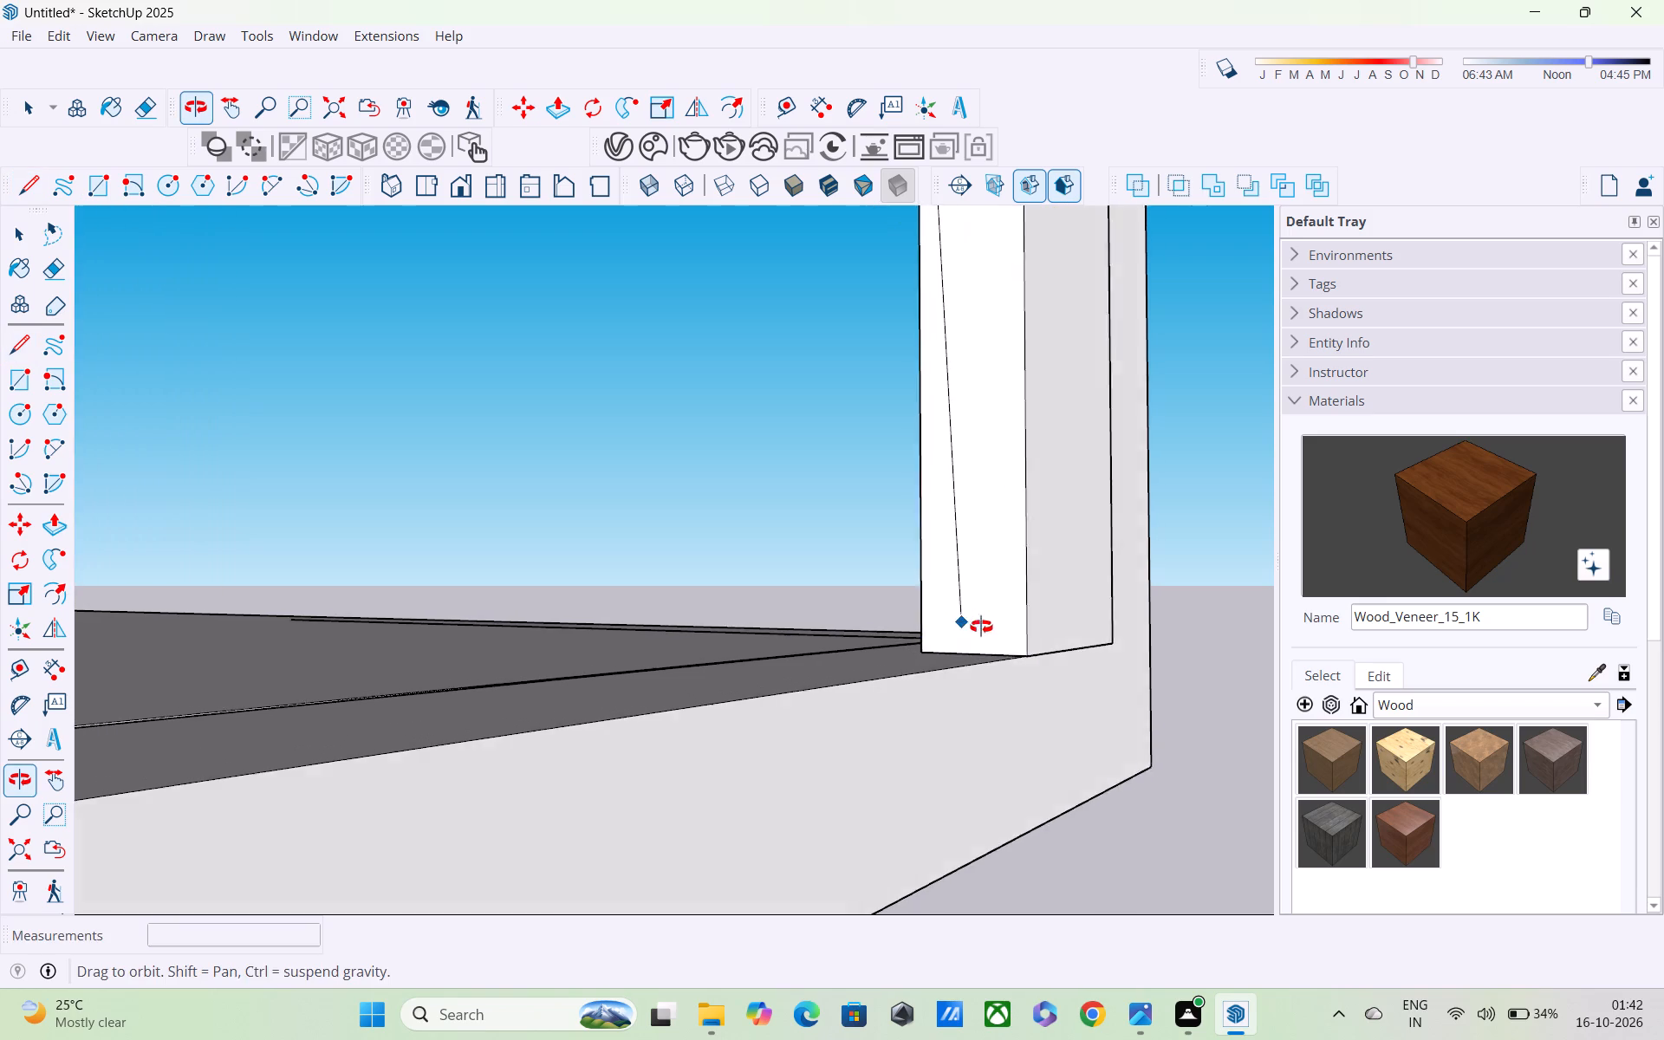
pyautogui.moveTo(981, 627); pyautogui.dragTo(1089, 611, button='middle')
pyautogui.scroll(4, 937, 660)
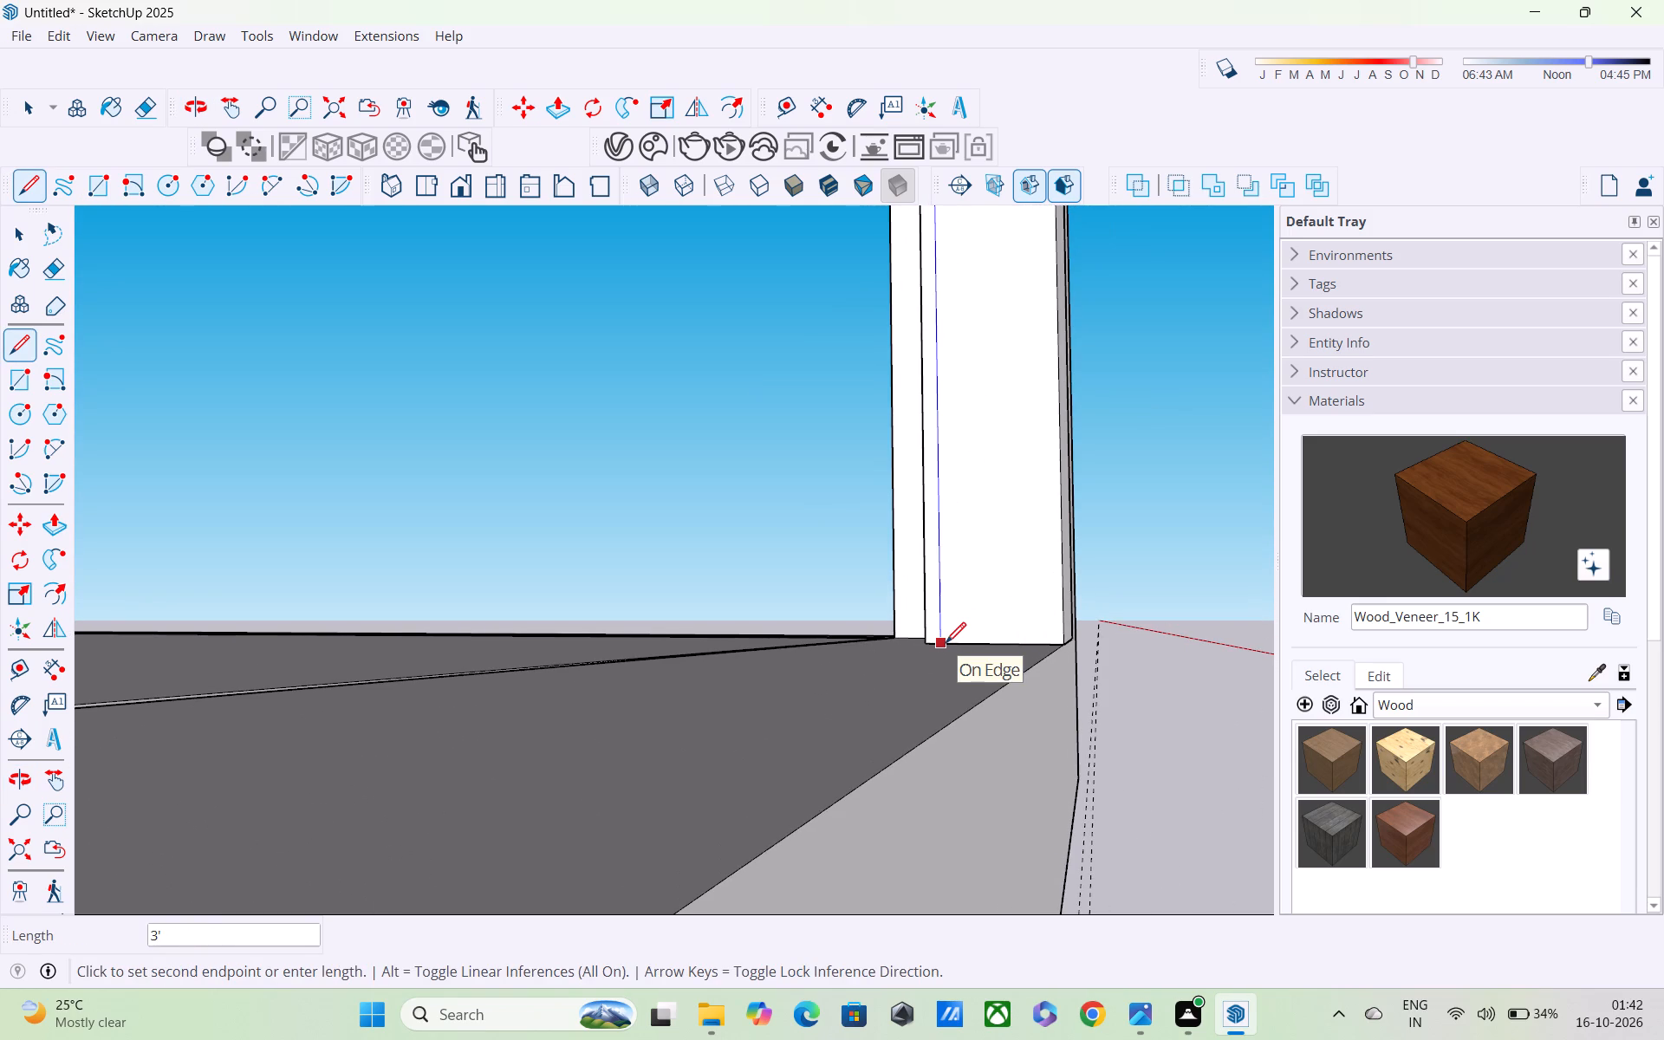
pyautogui.click(946, 645)
# Draw a matching 3' vertical line on the inner short post's facing side, from its bottom edge up to the top connecting line.
pyautogui.scroll(-5, 898, 666)
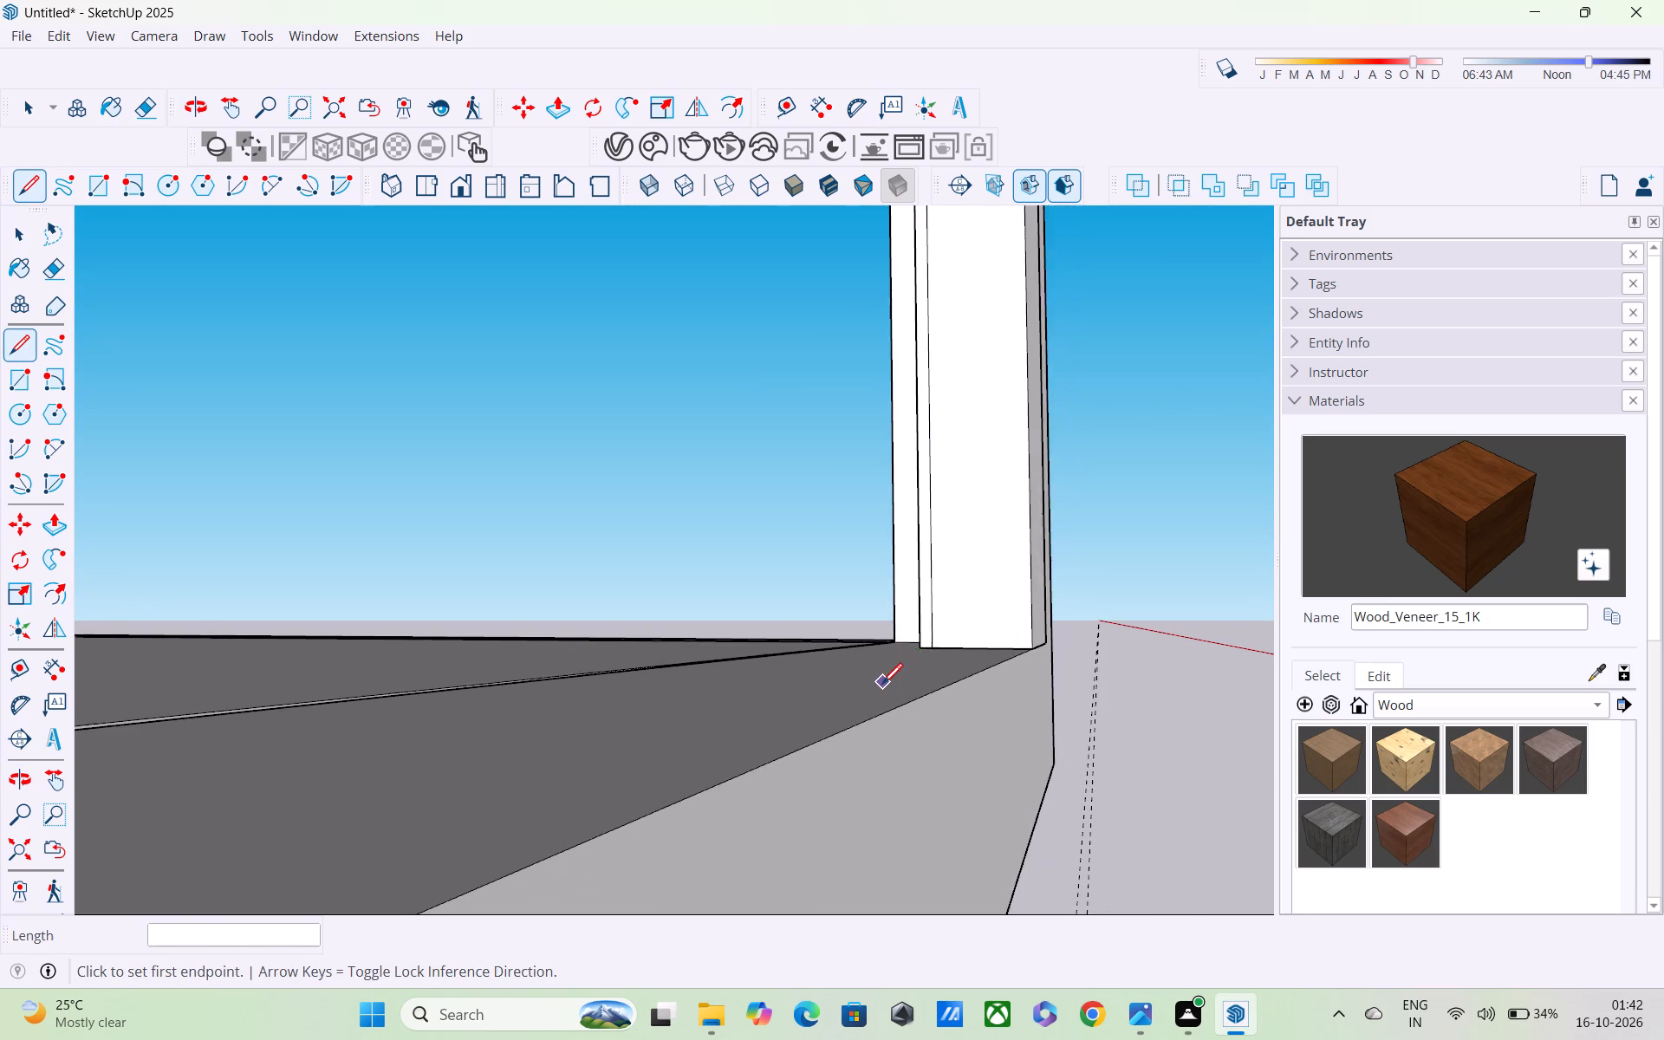
pyautogui.scroll(-9, 882, 686)
pyautogui.scroll(-13, 746, 713)
pyautogui.moveTo(714, 710); pyautogui.dragTo(695, 715, button='middle')
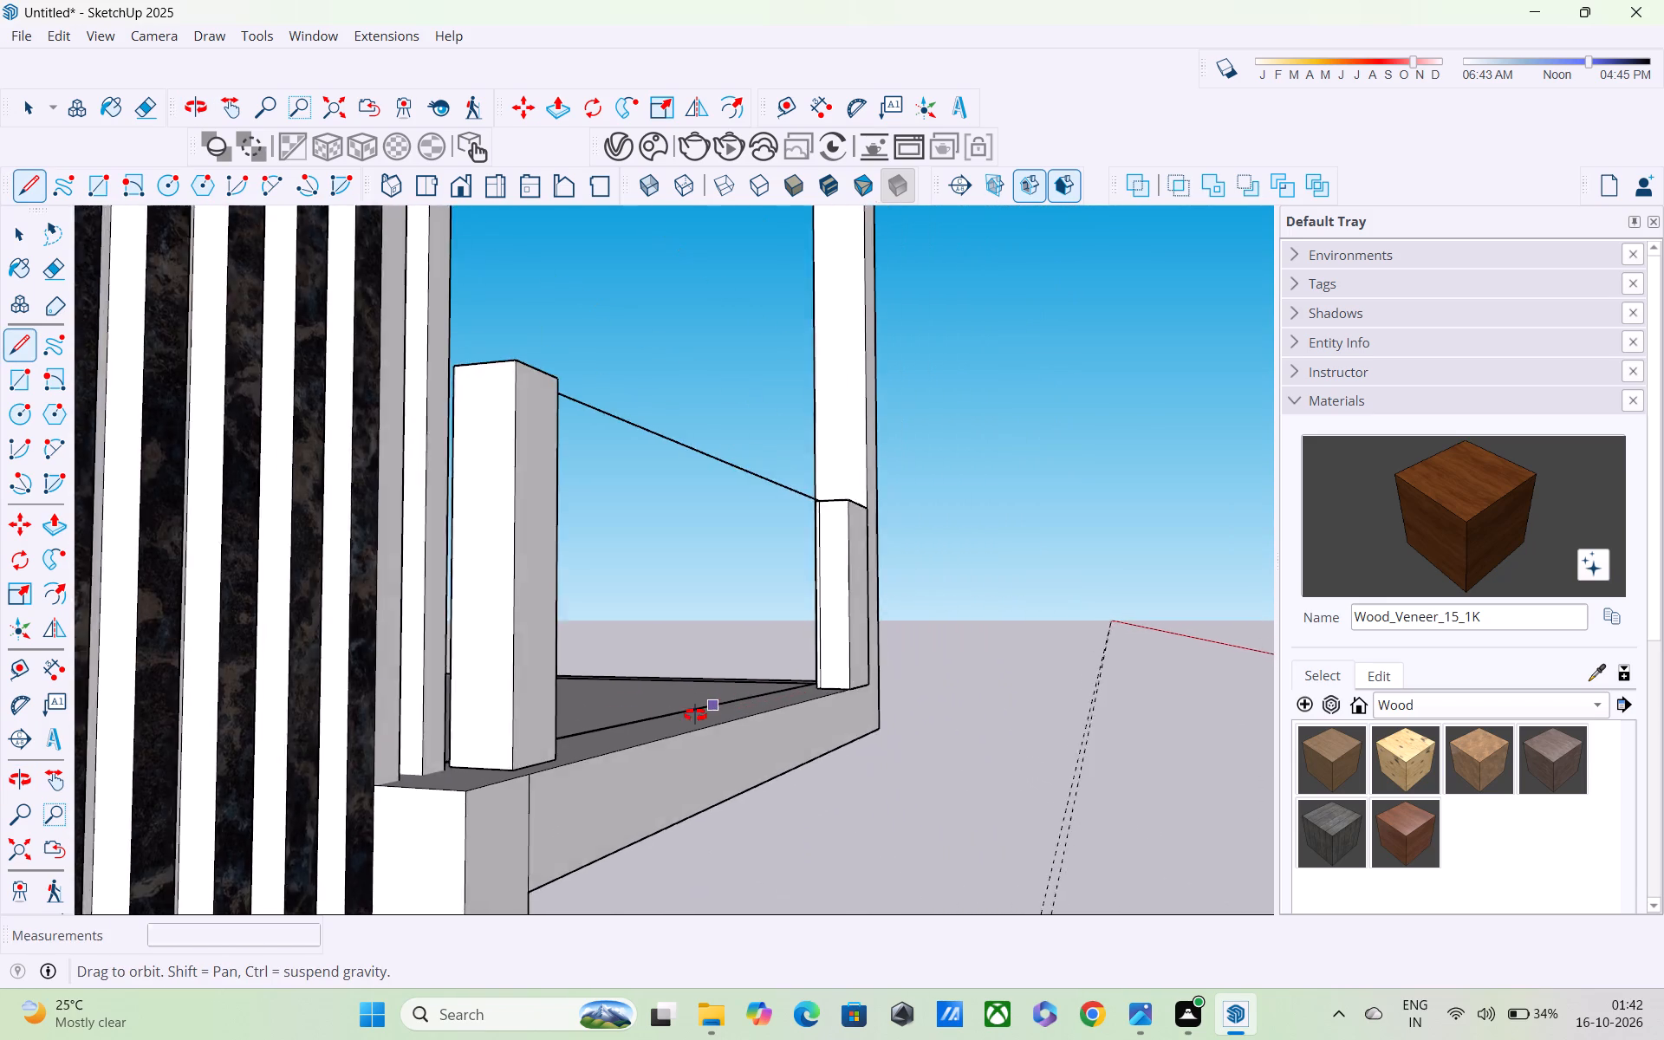
pyautogui.moveTo(695, 715); pyautogui.dragTo(463, 763, button='middle')
pyautogui.scroll(-1, 528, 673)
pyautogui.moveTo(527, 673); pyautogui.dragTo(490, 687, button='middle')
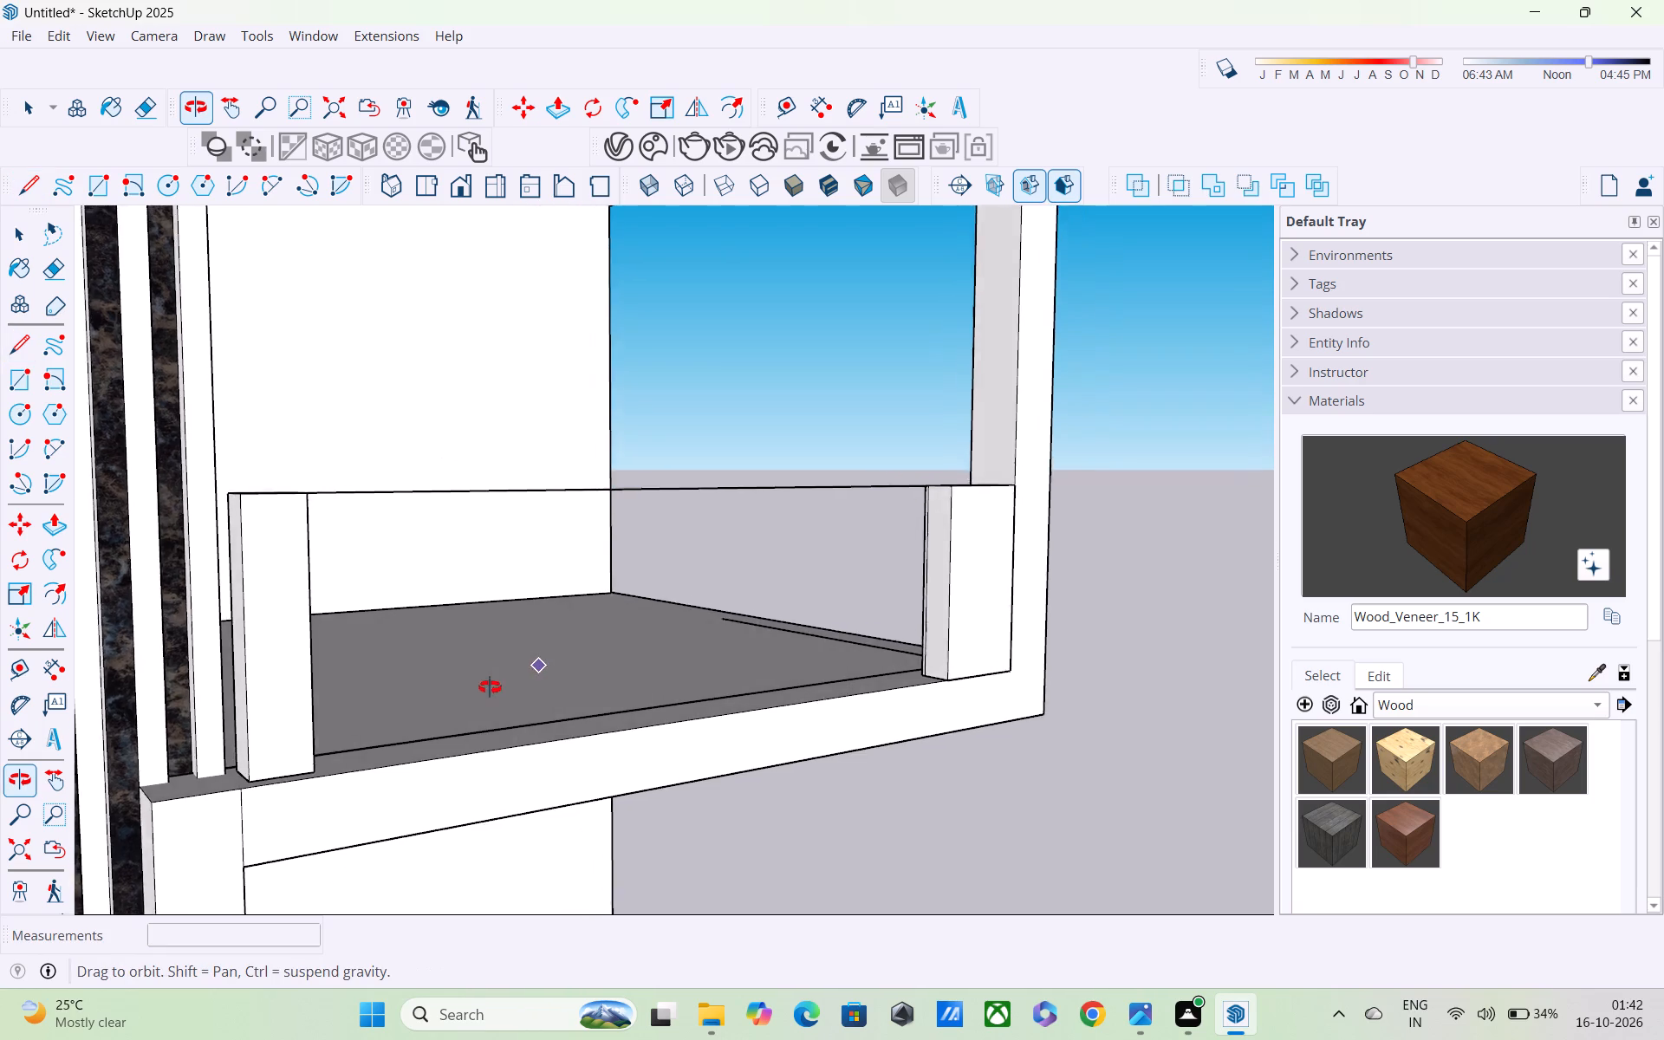
pyautogui.moveTo(490, 687); pyautogui.dragTo(364, 716, button='middle')
pyautogui.scroll(-5, 379, 710)
pyautogui.moveTo(462, 713); pyautogui.dragTo(339, 689, button='middle')
pyautogui.scroll(2, 341, 689)
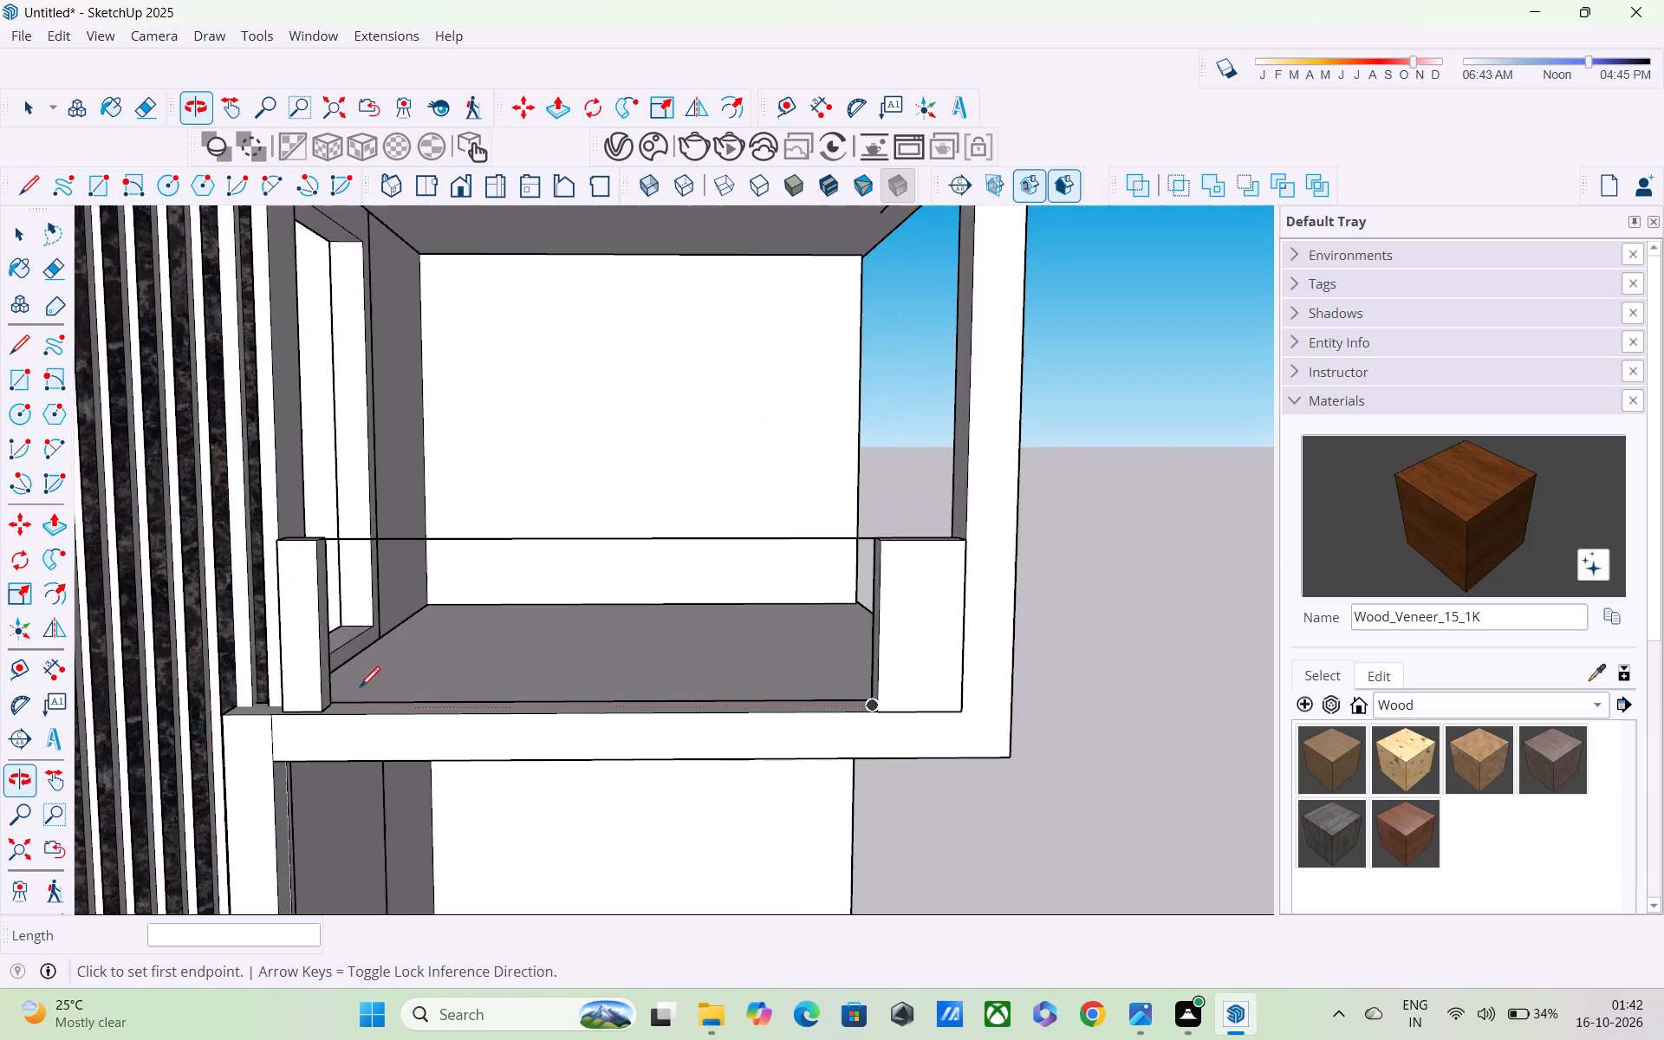
pyautogui.scroll(-1, 478, 688)
pyautogui.moveTo(327, 701); pyautogui.dragTo(317, 700, button='middle')
pyautogui.moveTo(605, 699); pyautogui.dragTo(418, 715, button='middle')
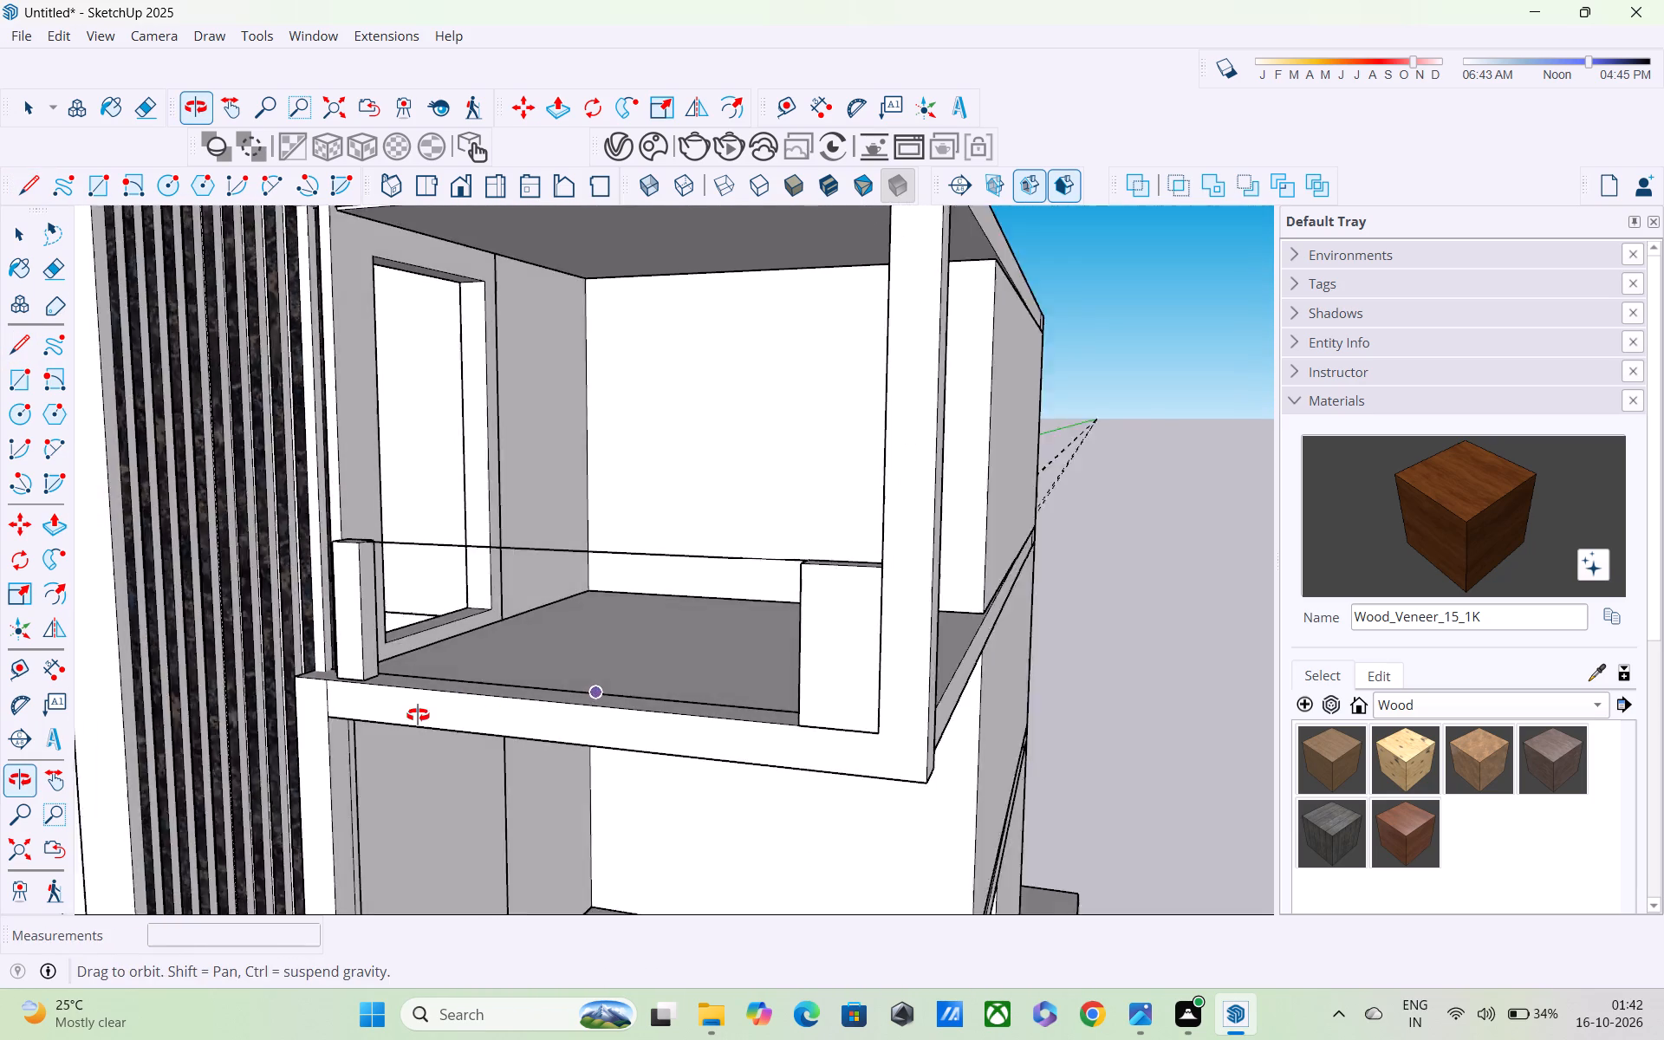
pyautogui.moveTo(418, 715); pyautogui.dragTo(412, 710, button='middle')
pyautogui.scroll(13, 406, 651)
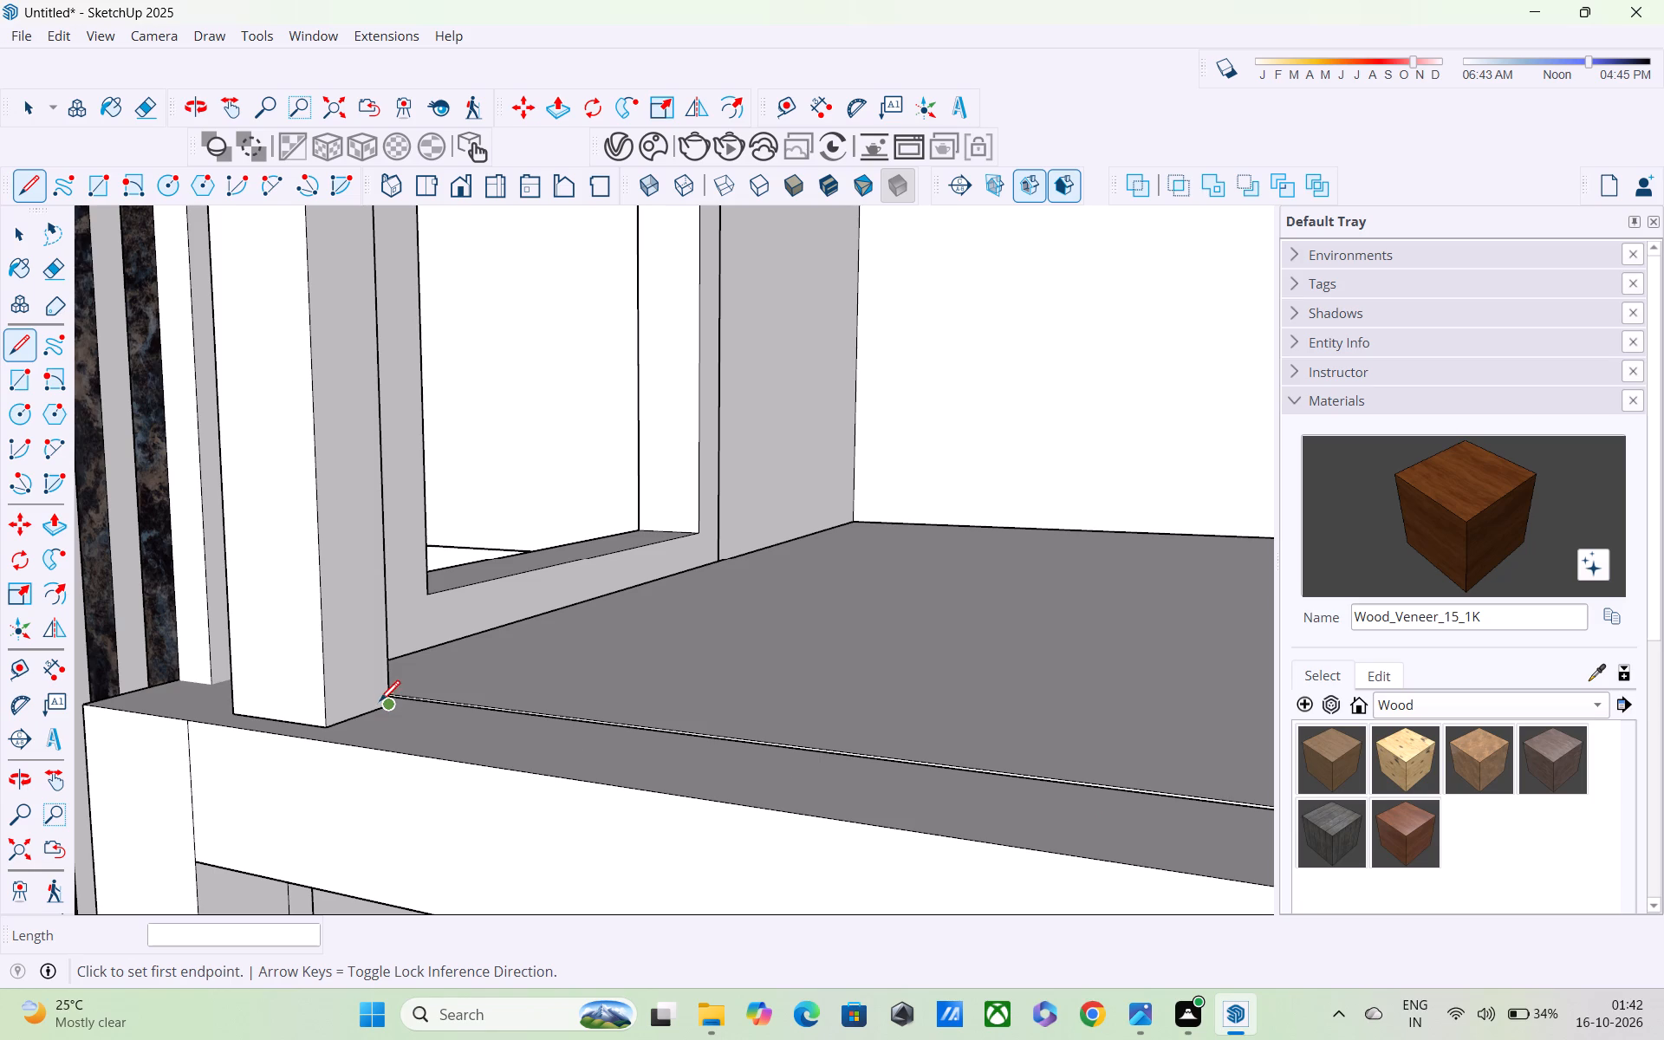
pyautogui.moveTo(384, 712); pyautogui.dragTo(349, 741, button='middle')
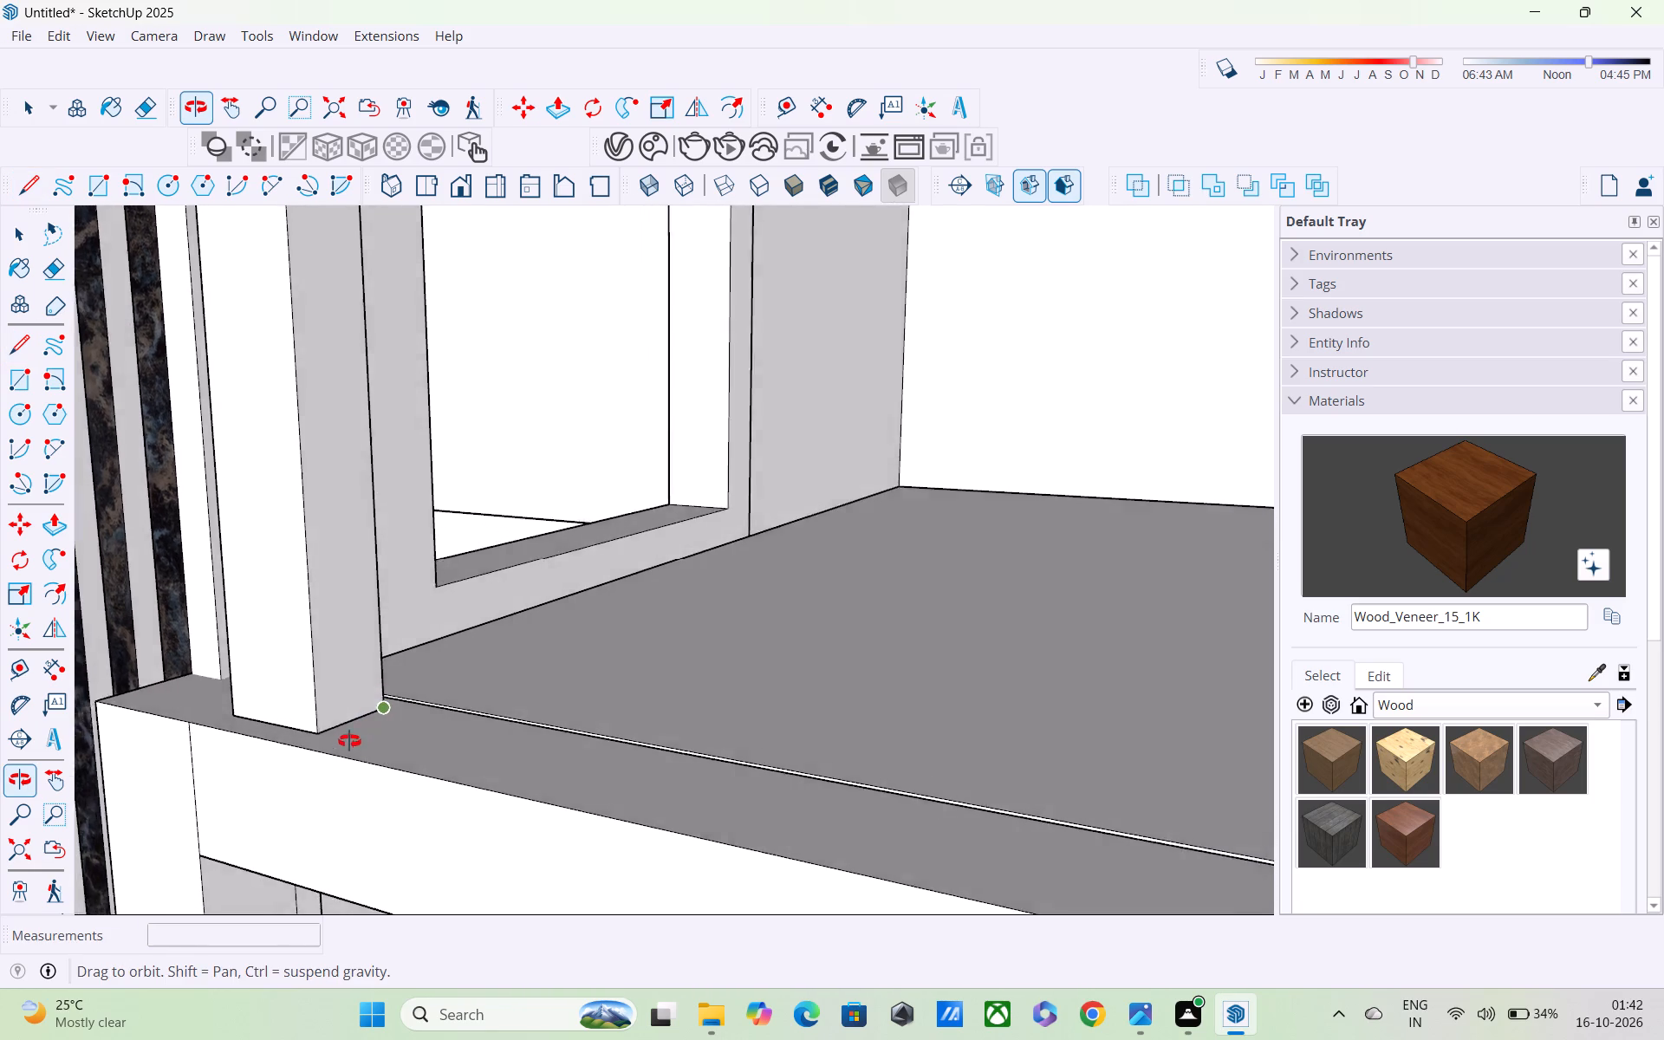
pyautogui.moveTo(349, 741); pyautogui.dragTo(332, 750, button='middle')
pyautogui.scroll(-1, 333, 750)
pyautogui.scroll(3, 337, 701)
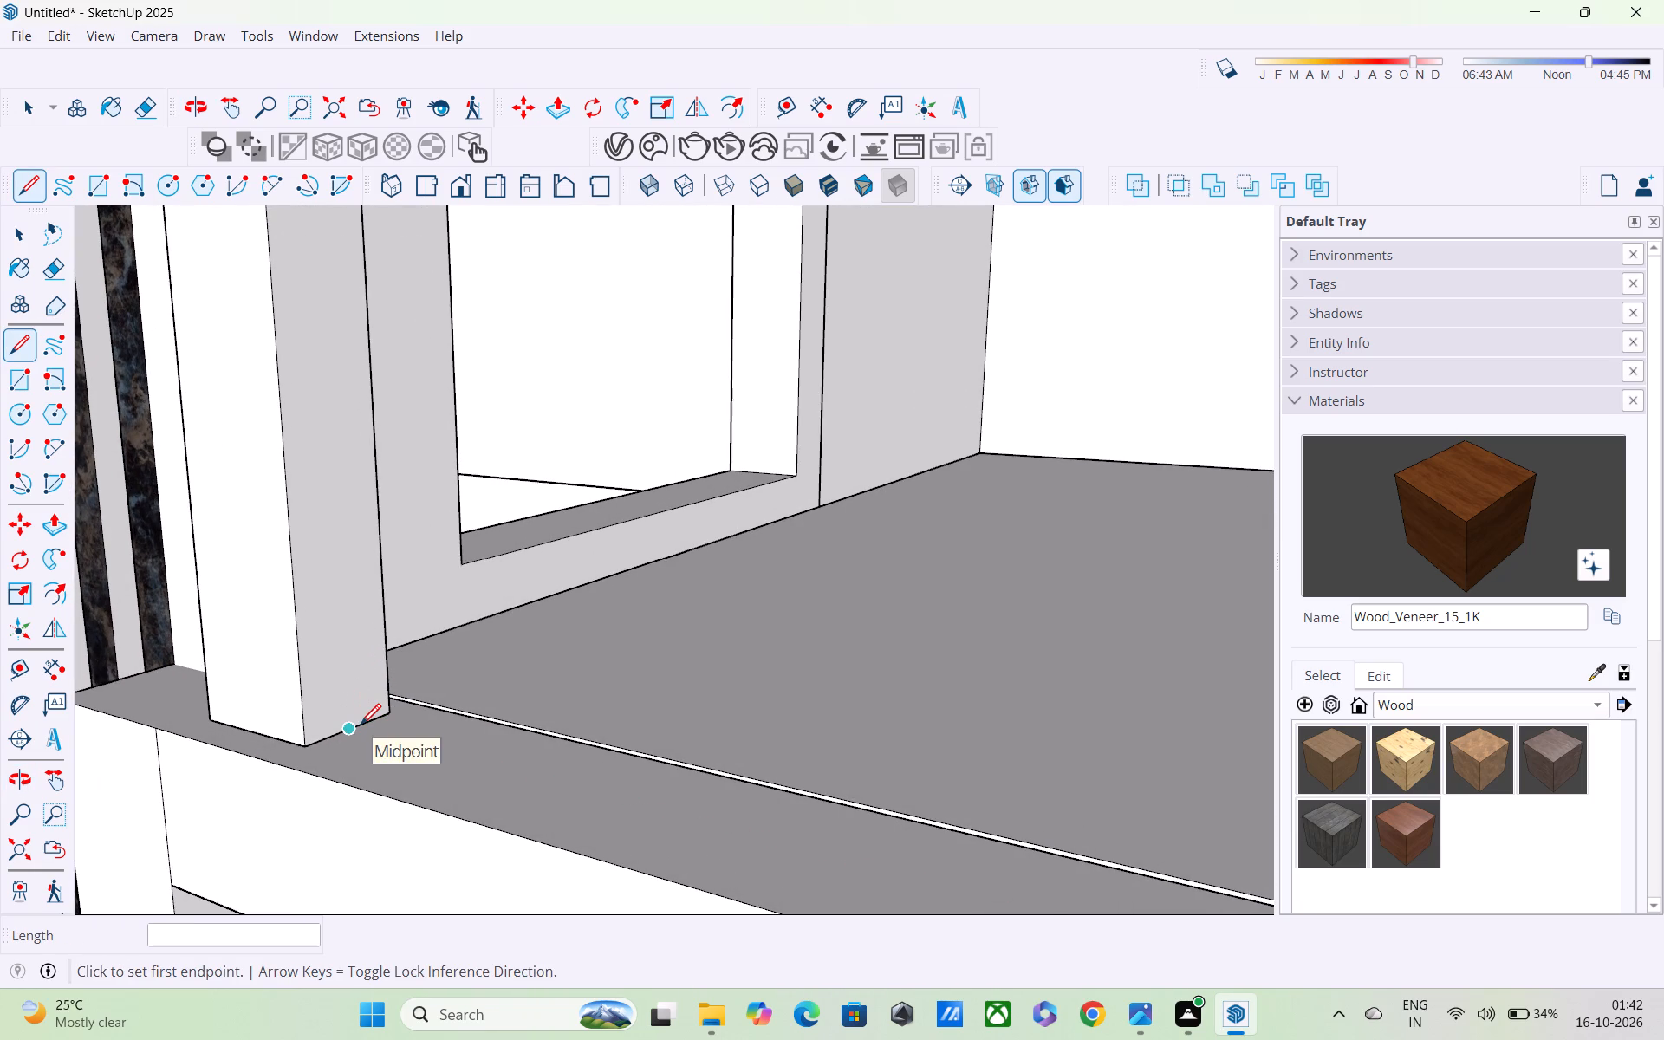
pyautogui.scroll(4, 371, 724)
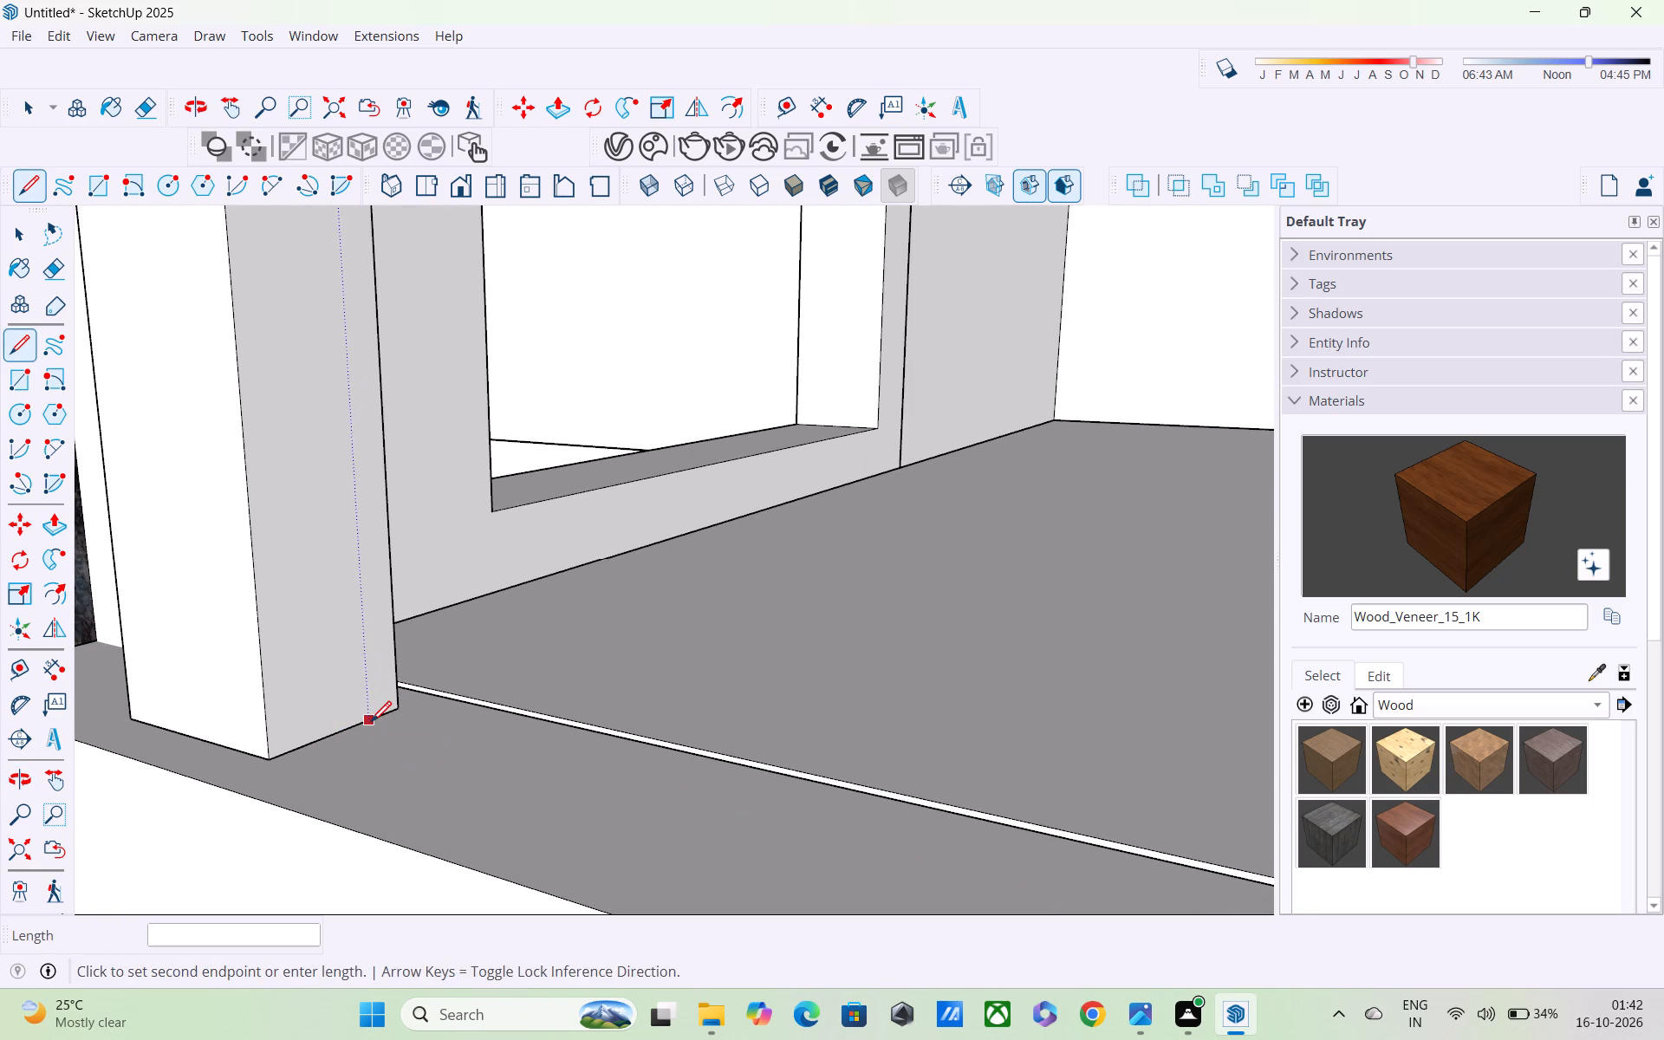
pyautogui.click(371, 724)
pyautogui.scroll(-4, 365, 627)
pyautogui.moveTo(363, 616); pyautogui.dragTo(386, 749, button='middle')
pyautogui.scroll(-5, 378, 641)
pyautogui.scroll(-1, 374, 543)
pyautogui.click(365, 367)
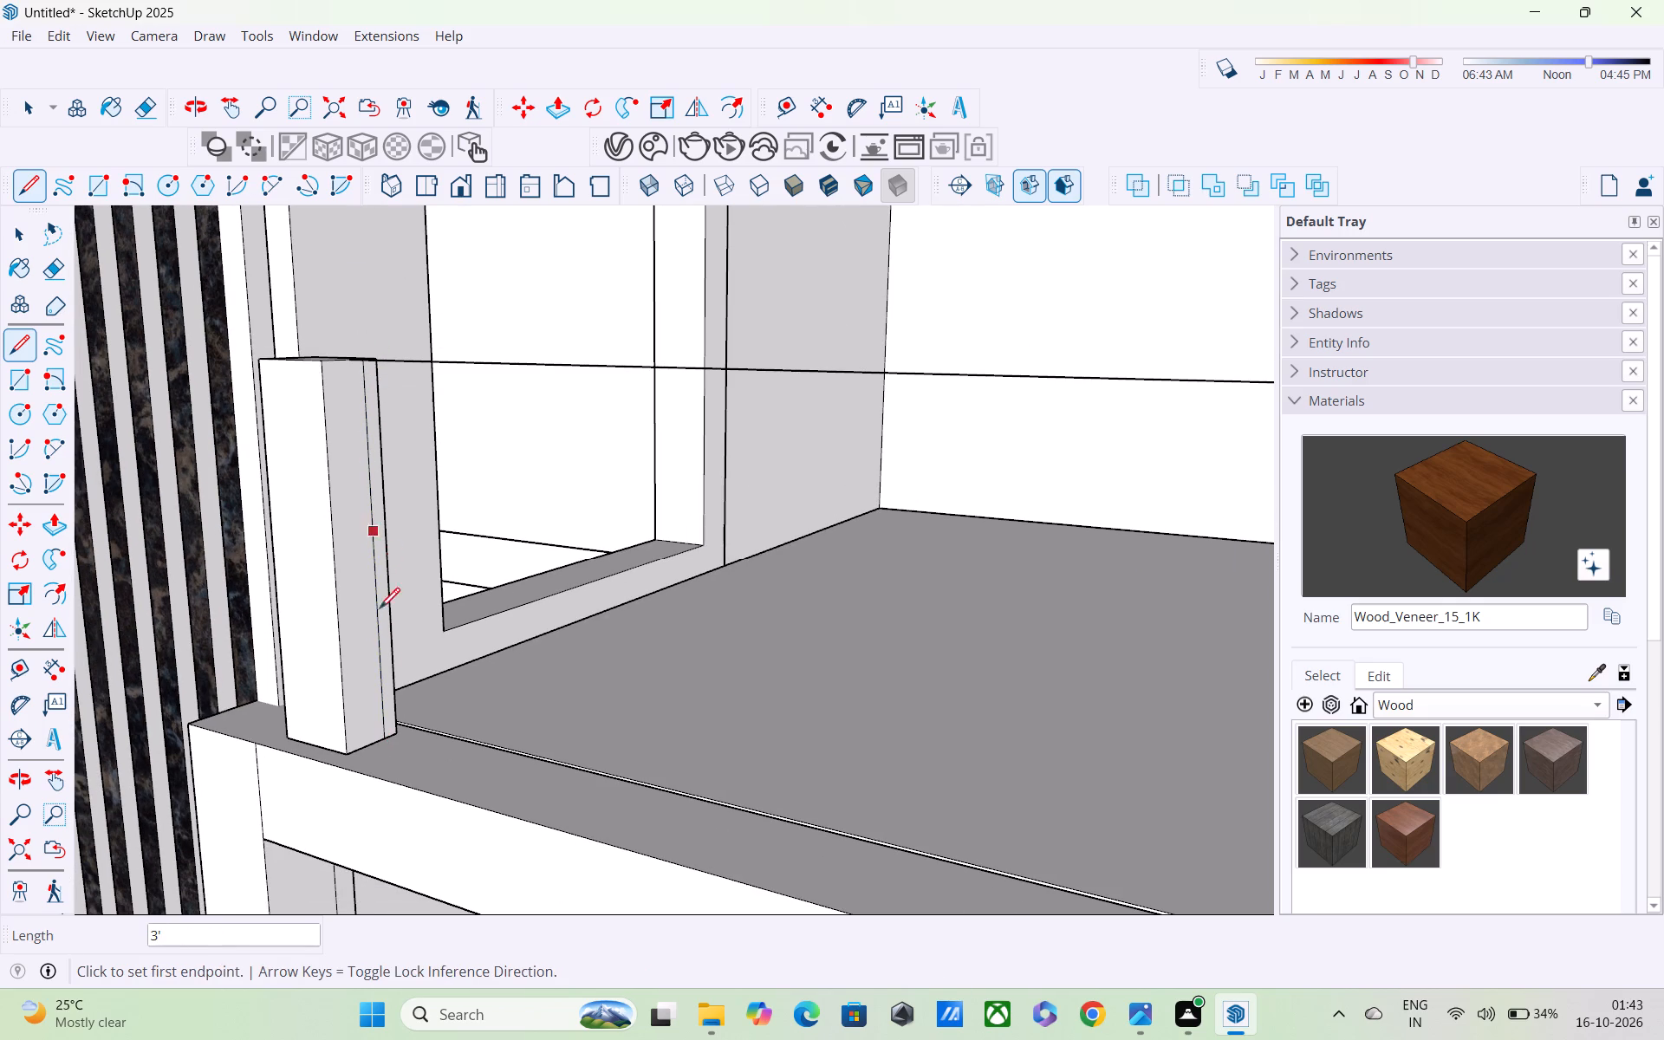
# Draw a line about 9' 7 11/16" long along the floor, joining the feet of the vertical lines on the two short posts.
pyautogui.click(389, 739)
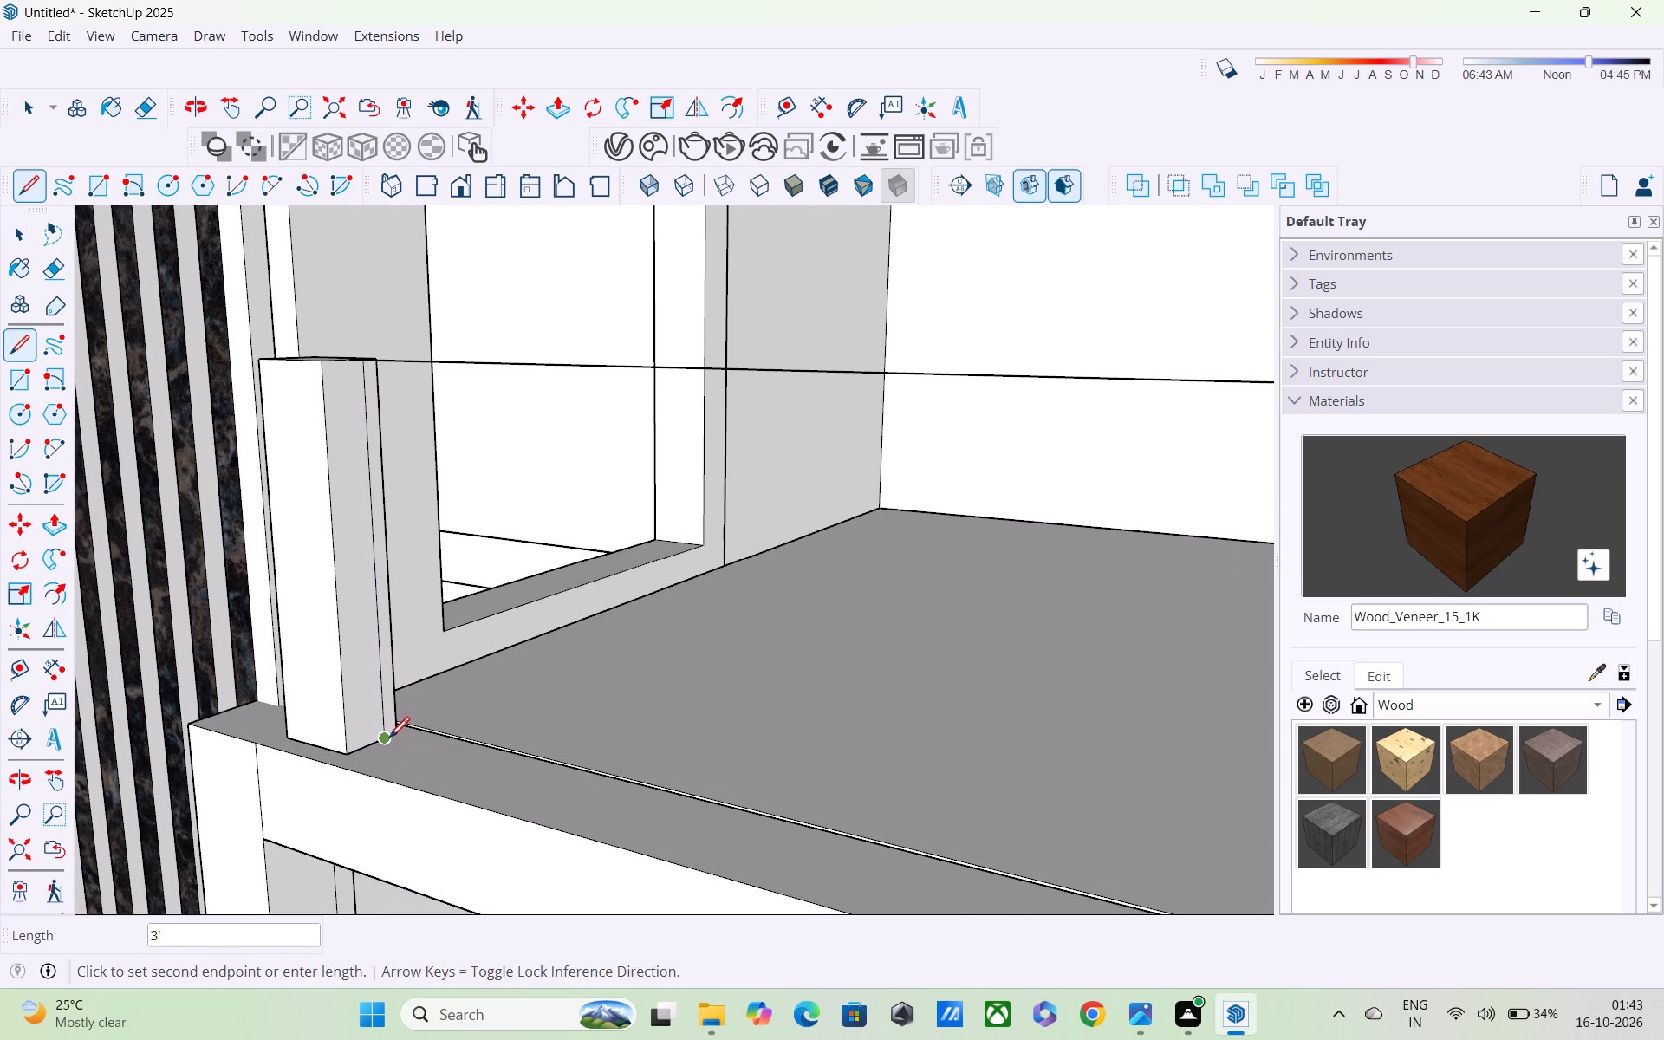
pyautogui.scroll(-11, 551, 796)
pyautogui.moveTo(689, 839); pyautogui.dragTo(761, 856, button='middle')
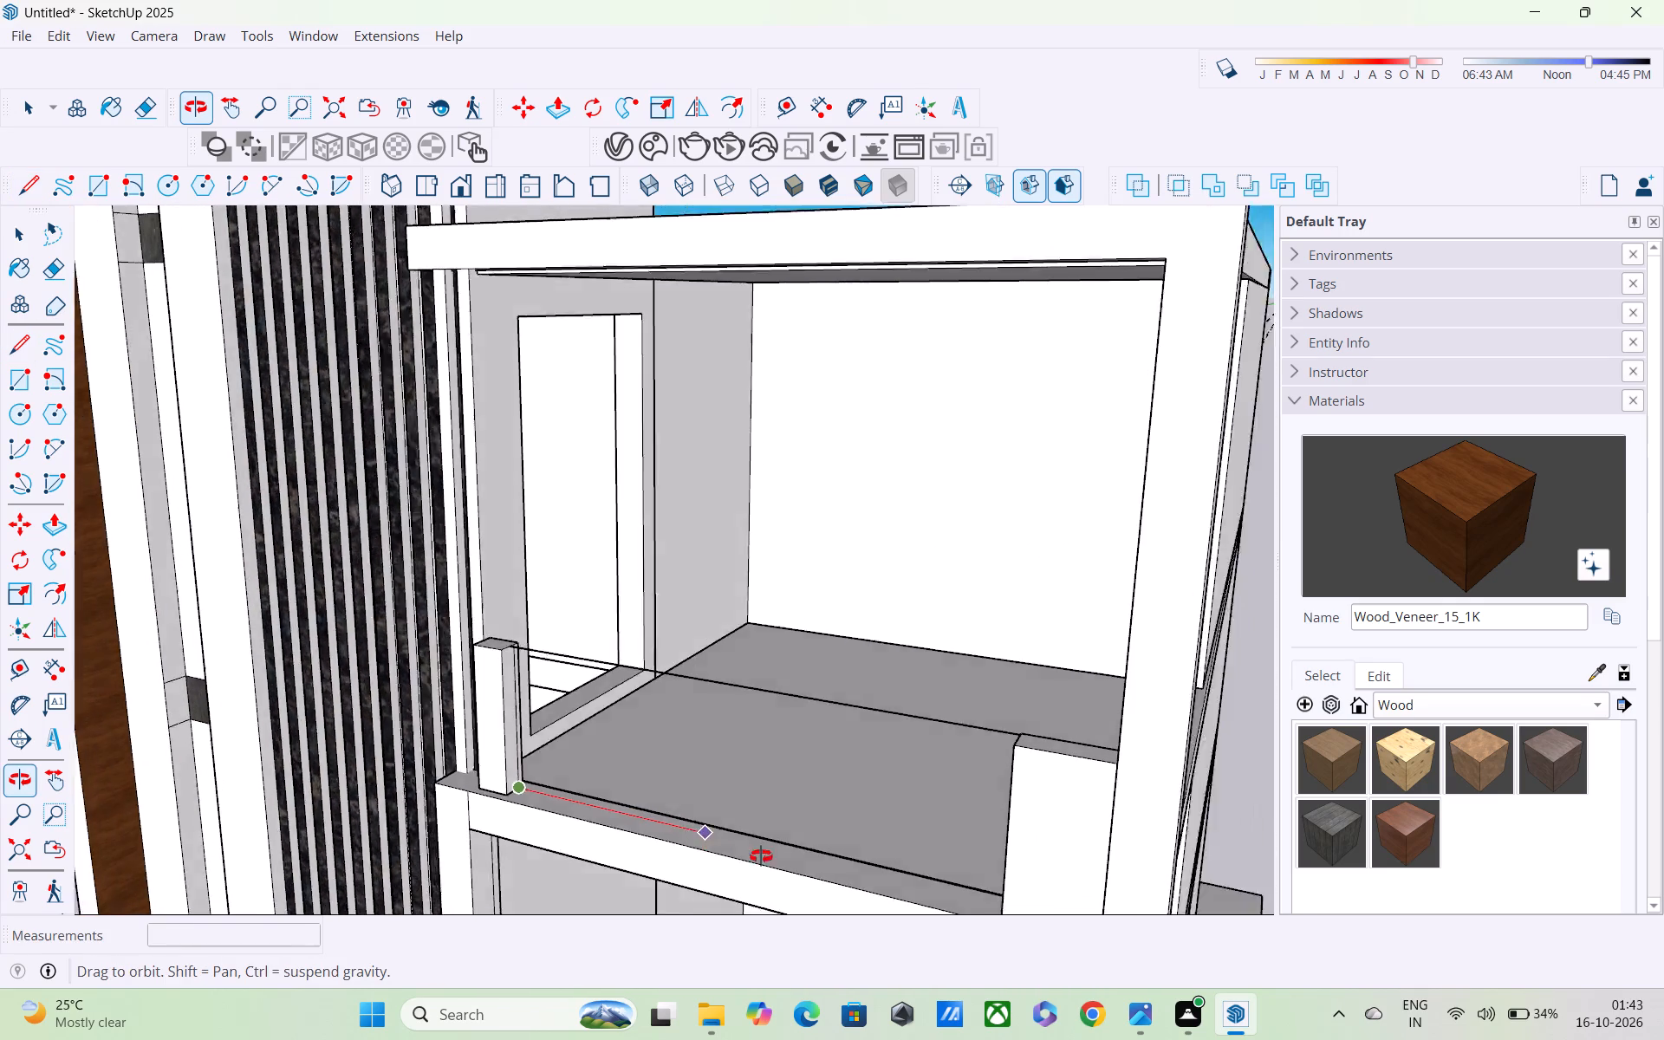
pyautogui.moveTo(761, 856); pyautogui.dragTo(1102, 779, button='middle')
pyautogui.scroll(9, 1105, 739)
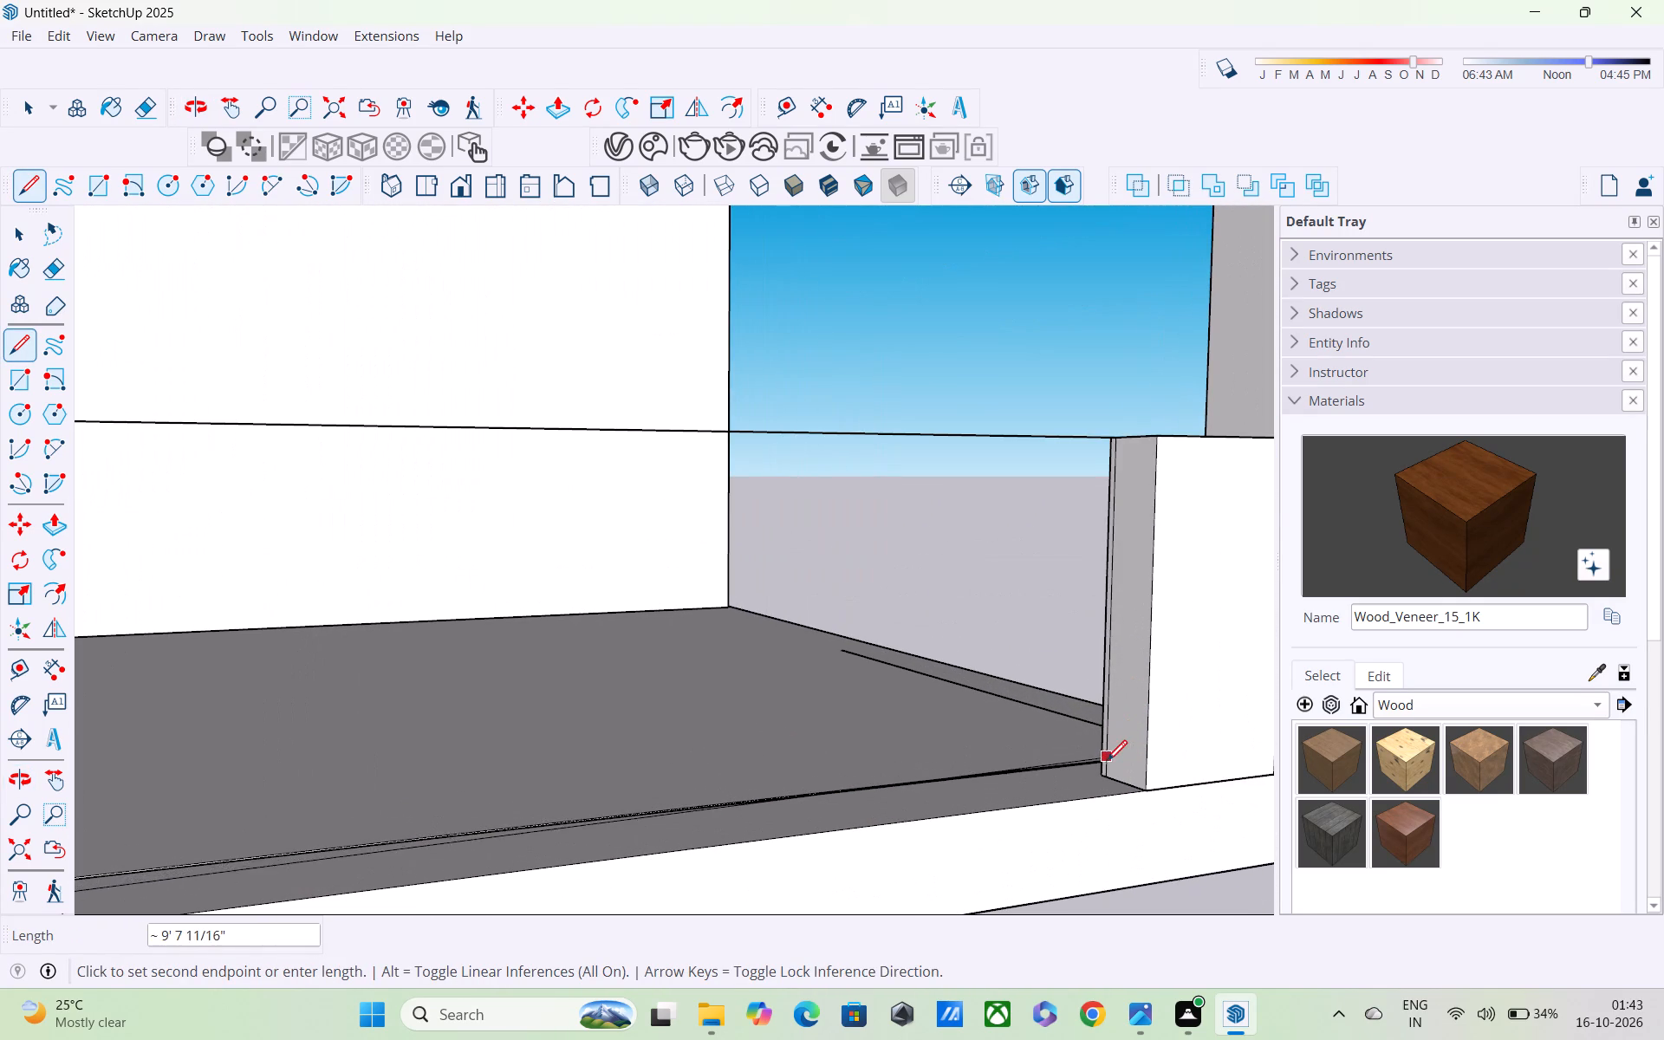
pyautogui.click(1106, 770)
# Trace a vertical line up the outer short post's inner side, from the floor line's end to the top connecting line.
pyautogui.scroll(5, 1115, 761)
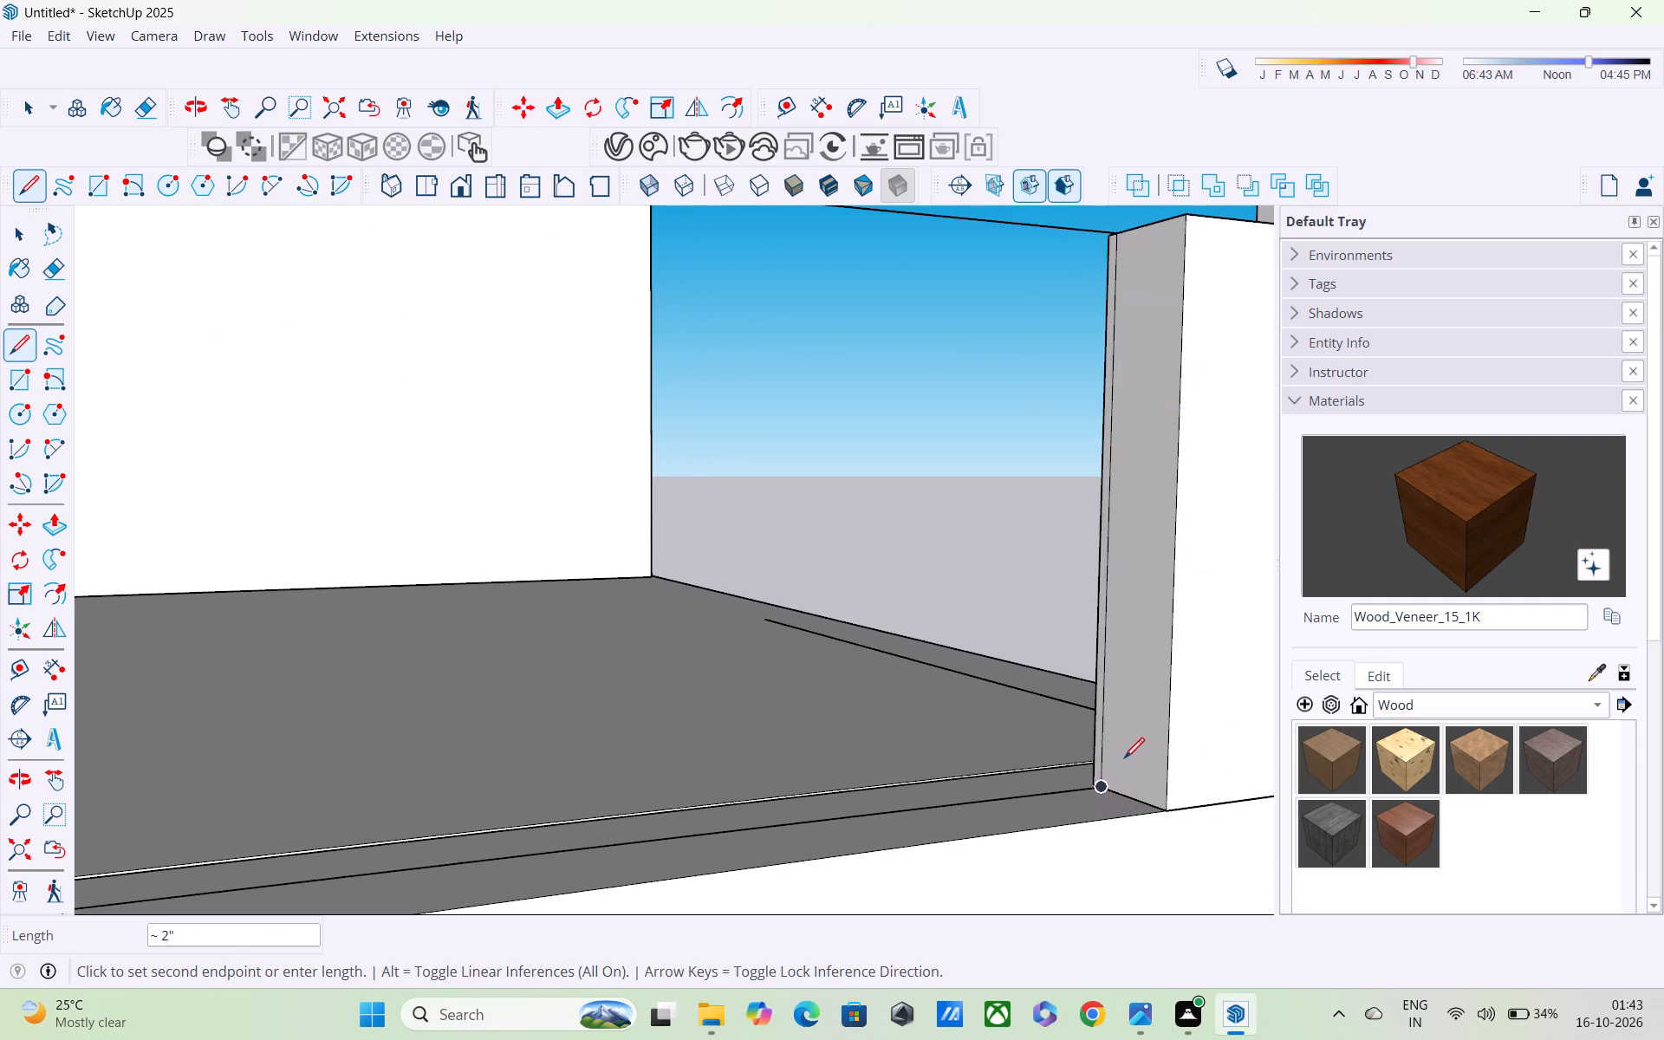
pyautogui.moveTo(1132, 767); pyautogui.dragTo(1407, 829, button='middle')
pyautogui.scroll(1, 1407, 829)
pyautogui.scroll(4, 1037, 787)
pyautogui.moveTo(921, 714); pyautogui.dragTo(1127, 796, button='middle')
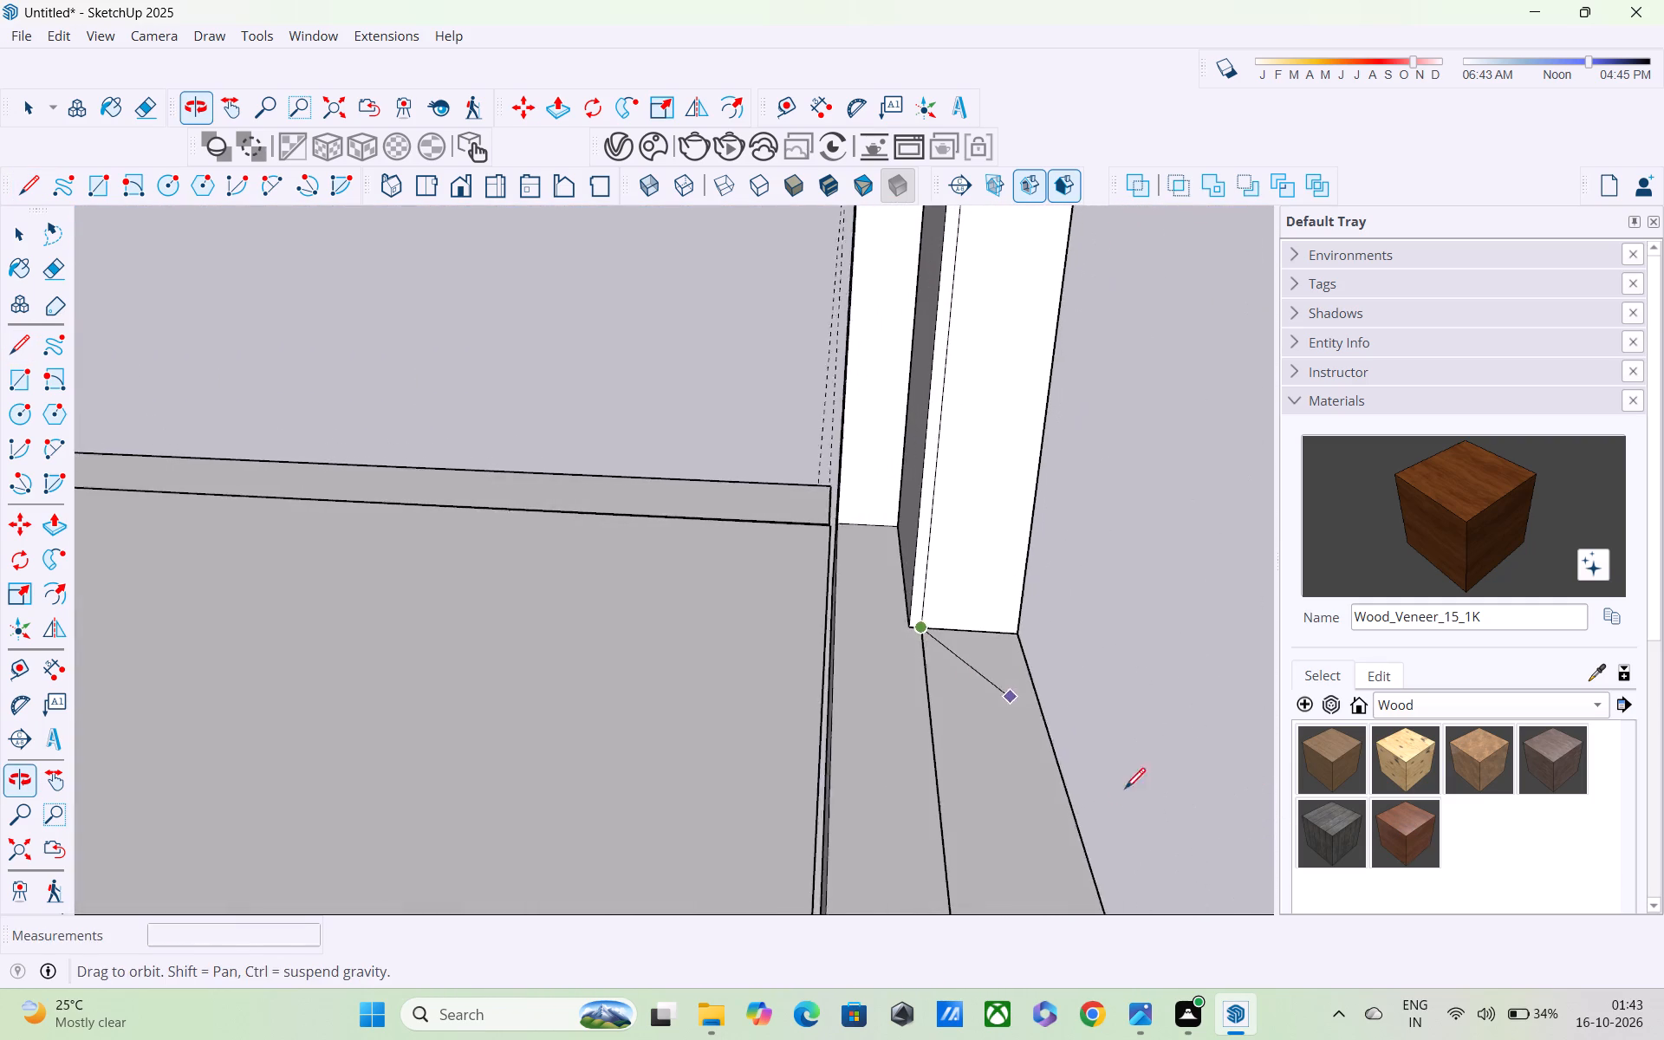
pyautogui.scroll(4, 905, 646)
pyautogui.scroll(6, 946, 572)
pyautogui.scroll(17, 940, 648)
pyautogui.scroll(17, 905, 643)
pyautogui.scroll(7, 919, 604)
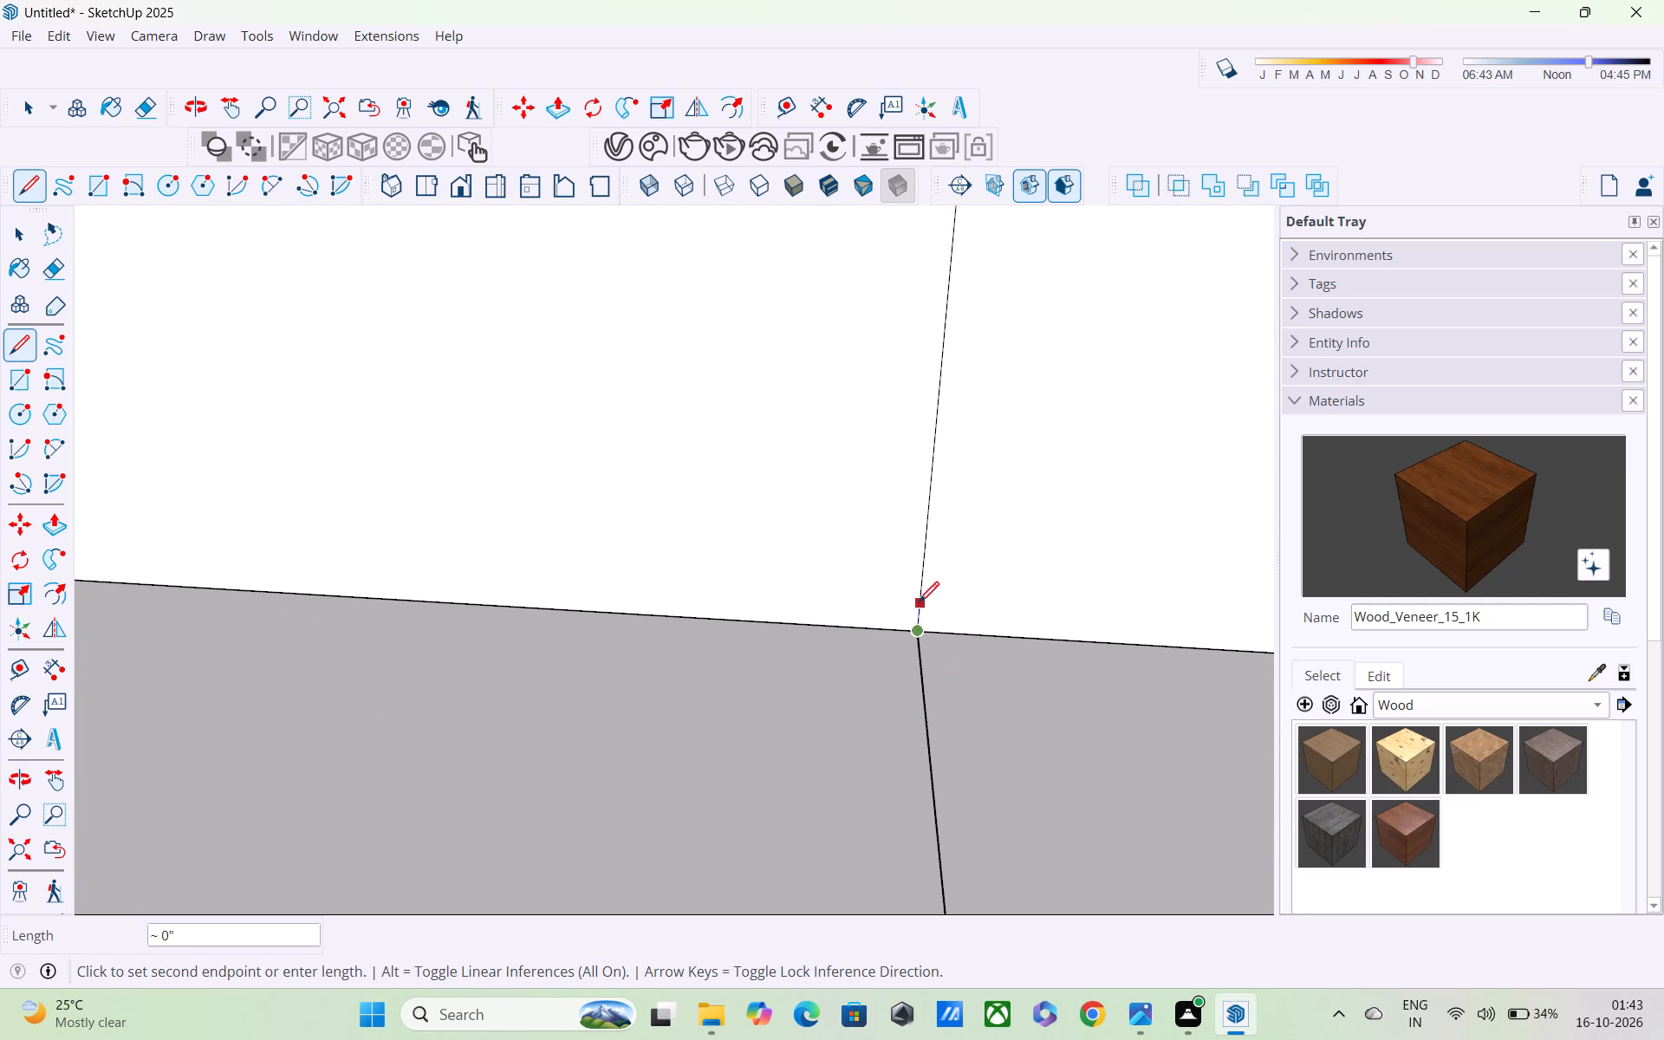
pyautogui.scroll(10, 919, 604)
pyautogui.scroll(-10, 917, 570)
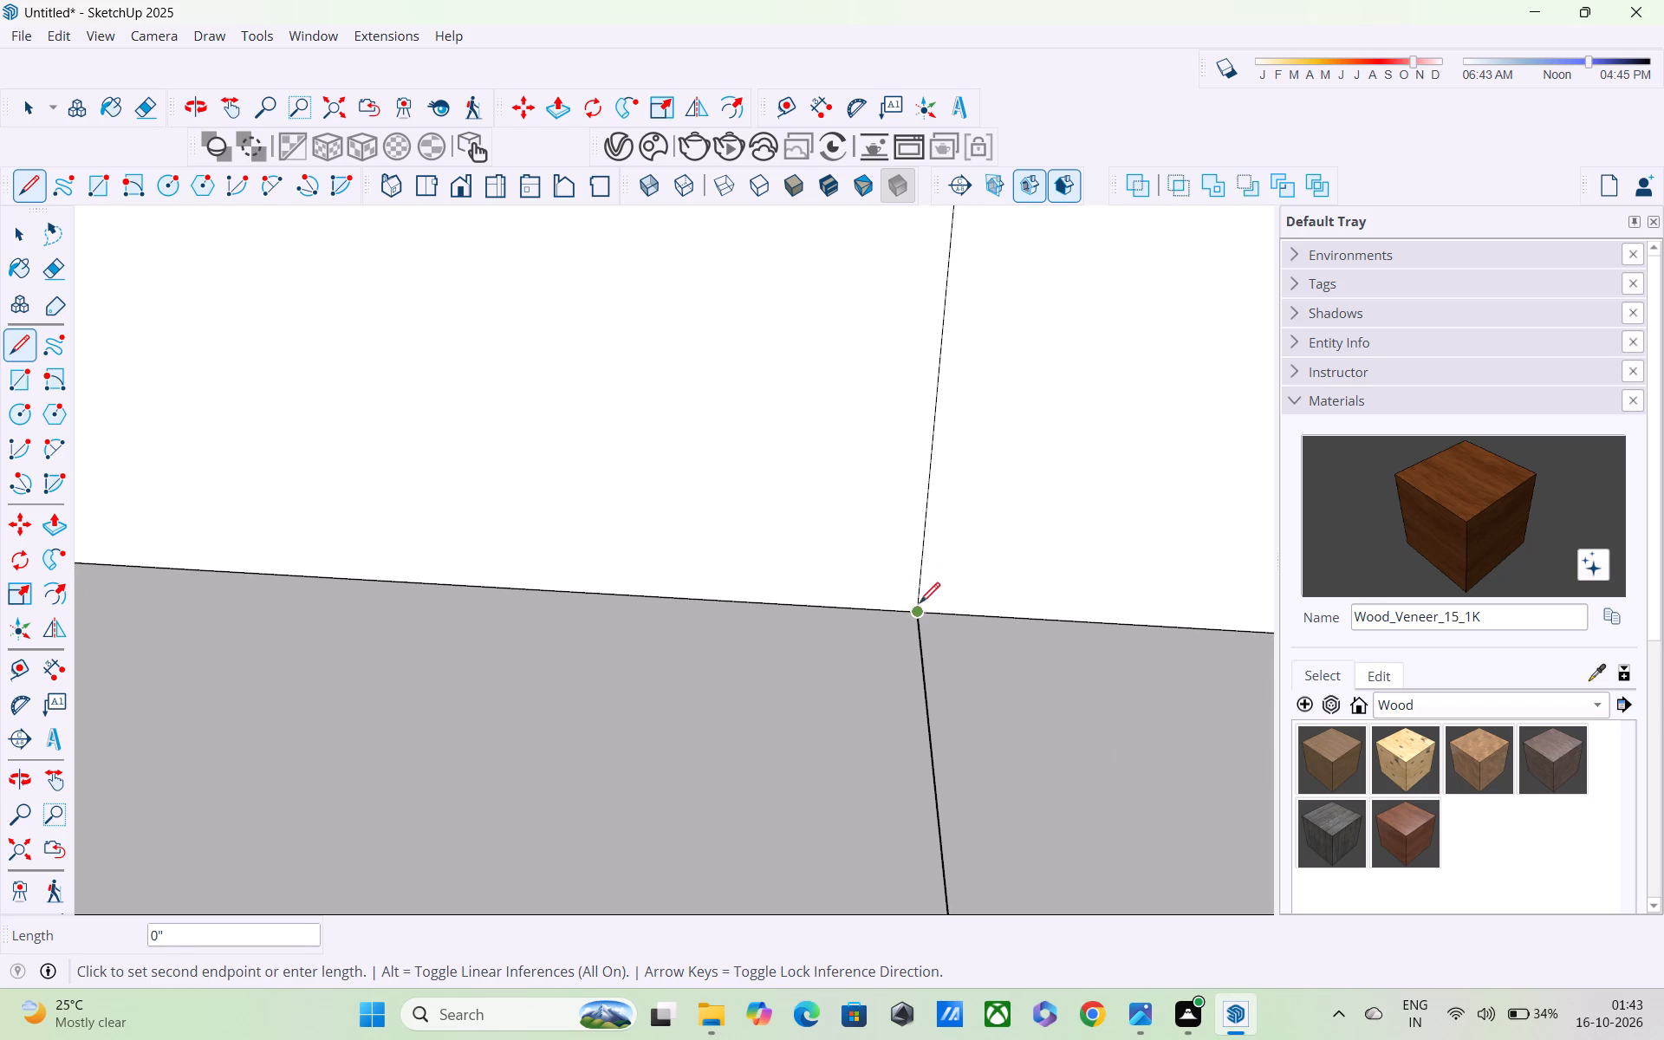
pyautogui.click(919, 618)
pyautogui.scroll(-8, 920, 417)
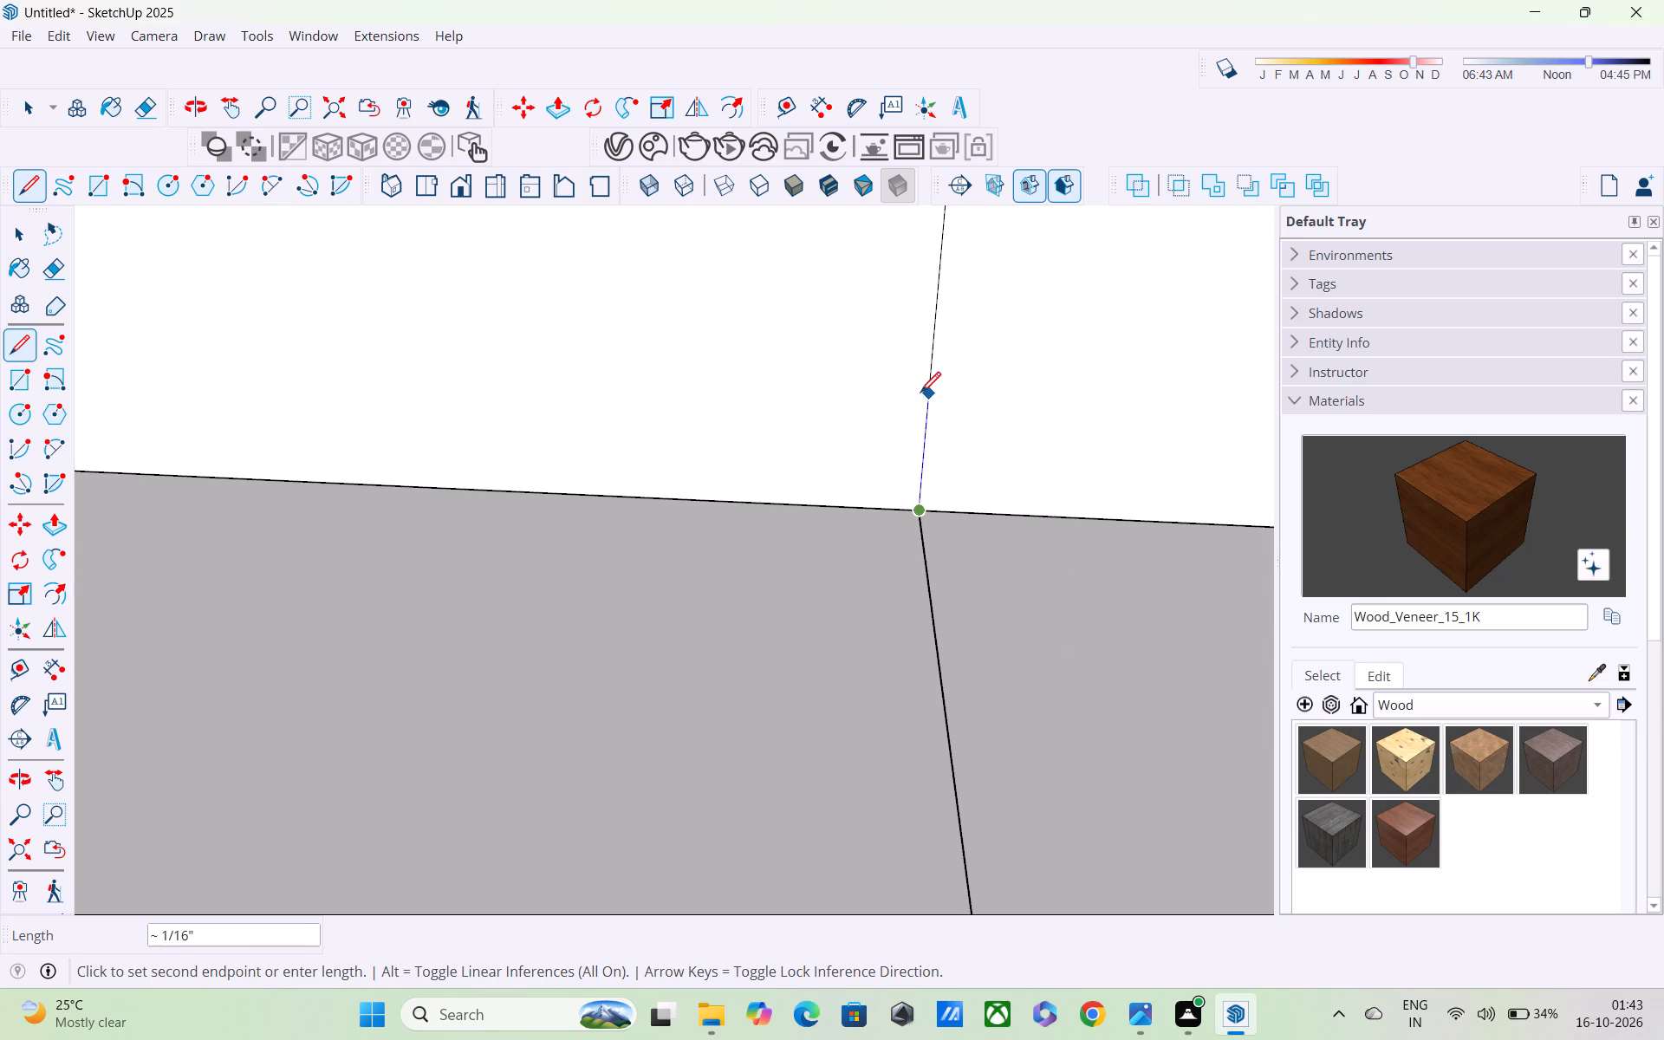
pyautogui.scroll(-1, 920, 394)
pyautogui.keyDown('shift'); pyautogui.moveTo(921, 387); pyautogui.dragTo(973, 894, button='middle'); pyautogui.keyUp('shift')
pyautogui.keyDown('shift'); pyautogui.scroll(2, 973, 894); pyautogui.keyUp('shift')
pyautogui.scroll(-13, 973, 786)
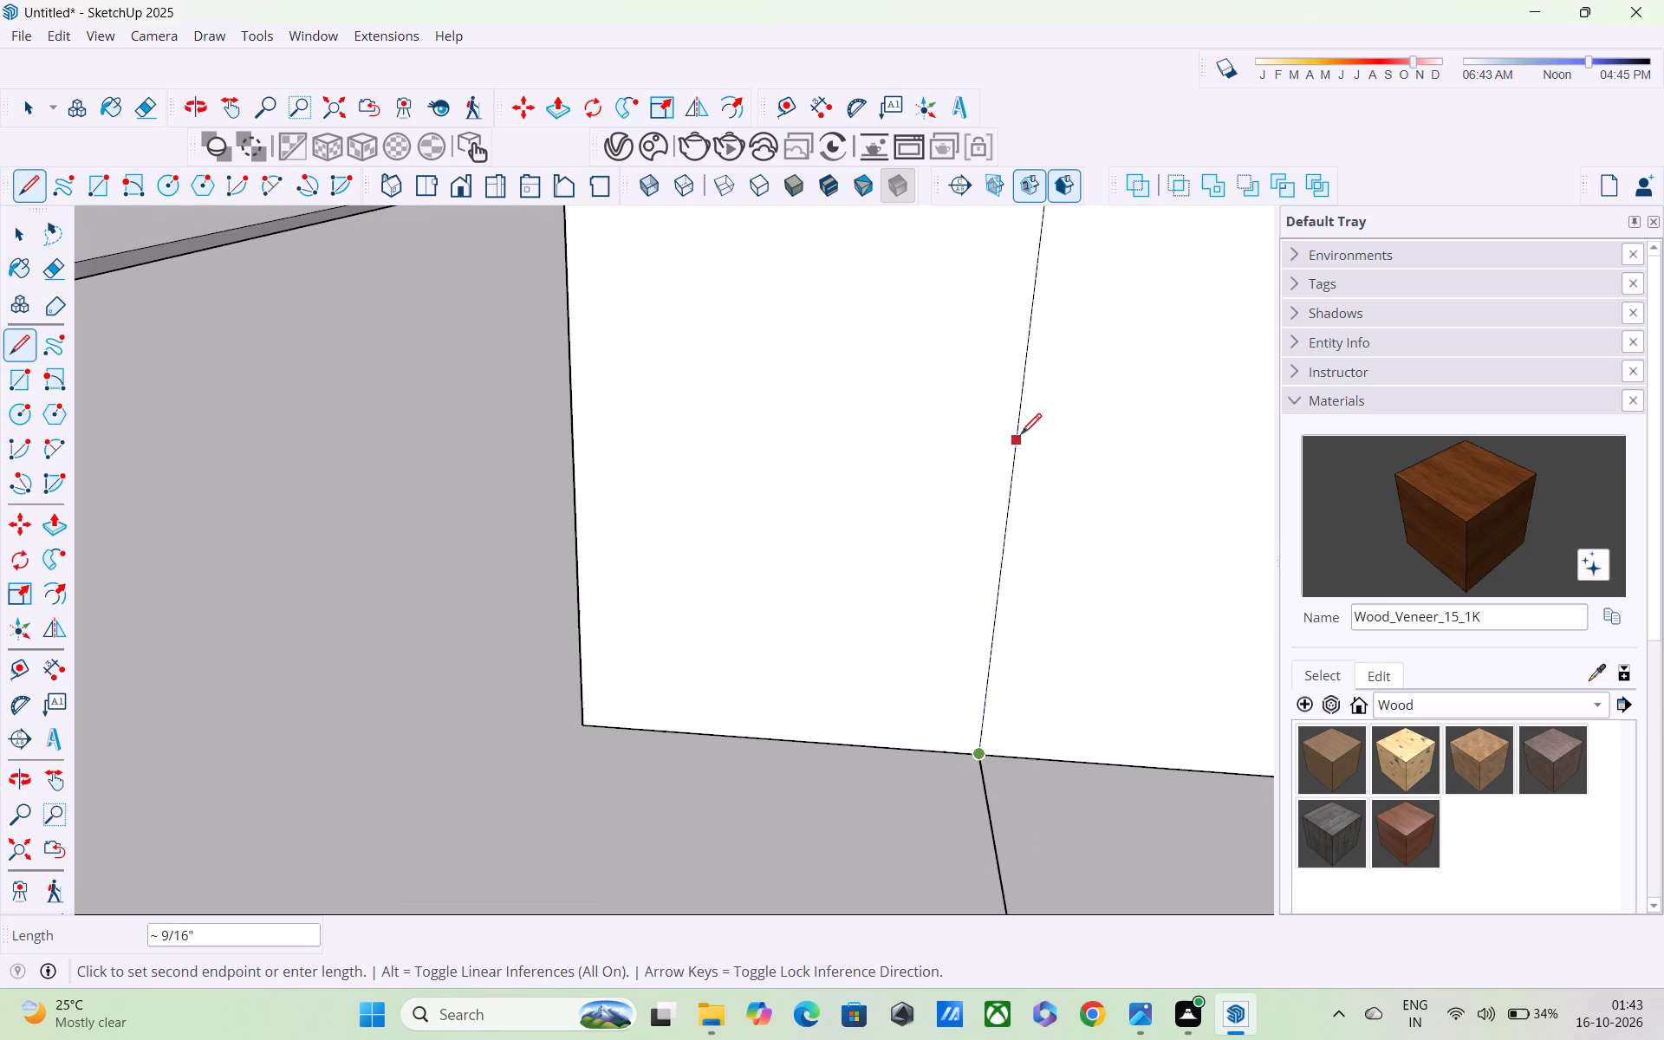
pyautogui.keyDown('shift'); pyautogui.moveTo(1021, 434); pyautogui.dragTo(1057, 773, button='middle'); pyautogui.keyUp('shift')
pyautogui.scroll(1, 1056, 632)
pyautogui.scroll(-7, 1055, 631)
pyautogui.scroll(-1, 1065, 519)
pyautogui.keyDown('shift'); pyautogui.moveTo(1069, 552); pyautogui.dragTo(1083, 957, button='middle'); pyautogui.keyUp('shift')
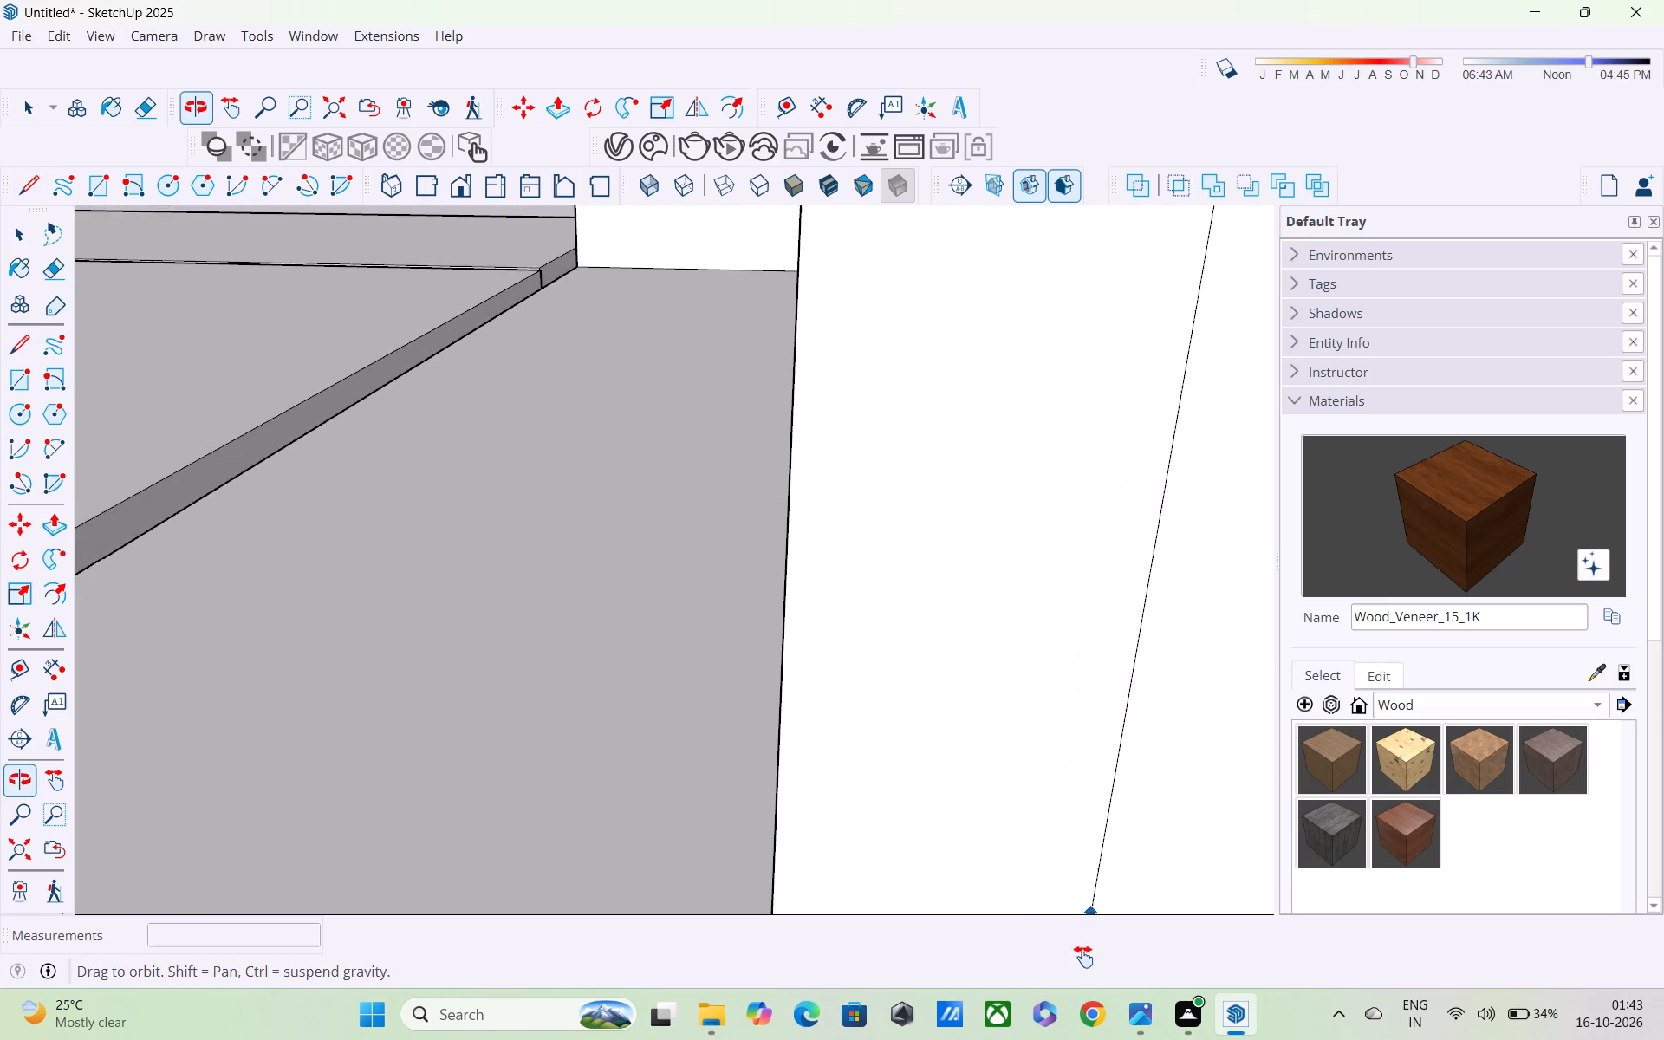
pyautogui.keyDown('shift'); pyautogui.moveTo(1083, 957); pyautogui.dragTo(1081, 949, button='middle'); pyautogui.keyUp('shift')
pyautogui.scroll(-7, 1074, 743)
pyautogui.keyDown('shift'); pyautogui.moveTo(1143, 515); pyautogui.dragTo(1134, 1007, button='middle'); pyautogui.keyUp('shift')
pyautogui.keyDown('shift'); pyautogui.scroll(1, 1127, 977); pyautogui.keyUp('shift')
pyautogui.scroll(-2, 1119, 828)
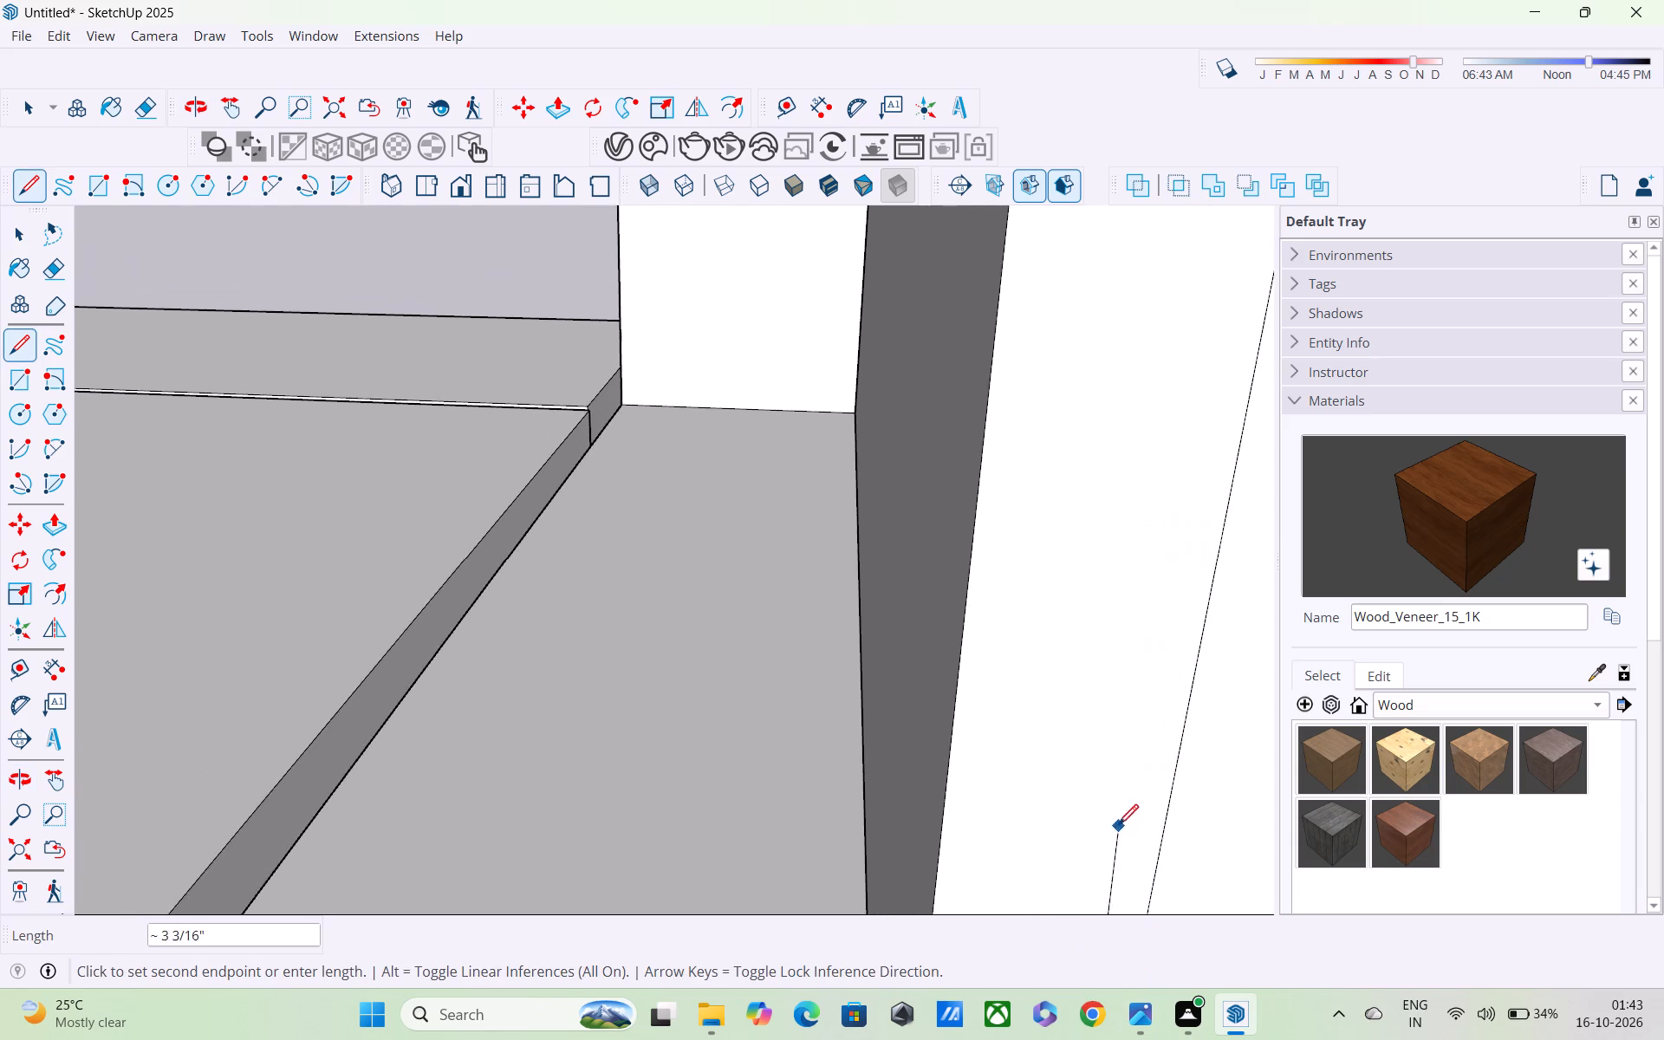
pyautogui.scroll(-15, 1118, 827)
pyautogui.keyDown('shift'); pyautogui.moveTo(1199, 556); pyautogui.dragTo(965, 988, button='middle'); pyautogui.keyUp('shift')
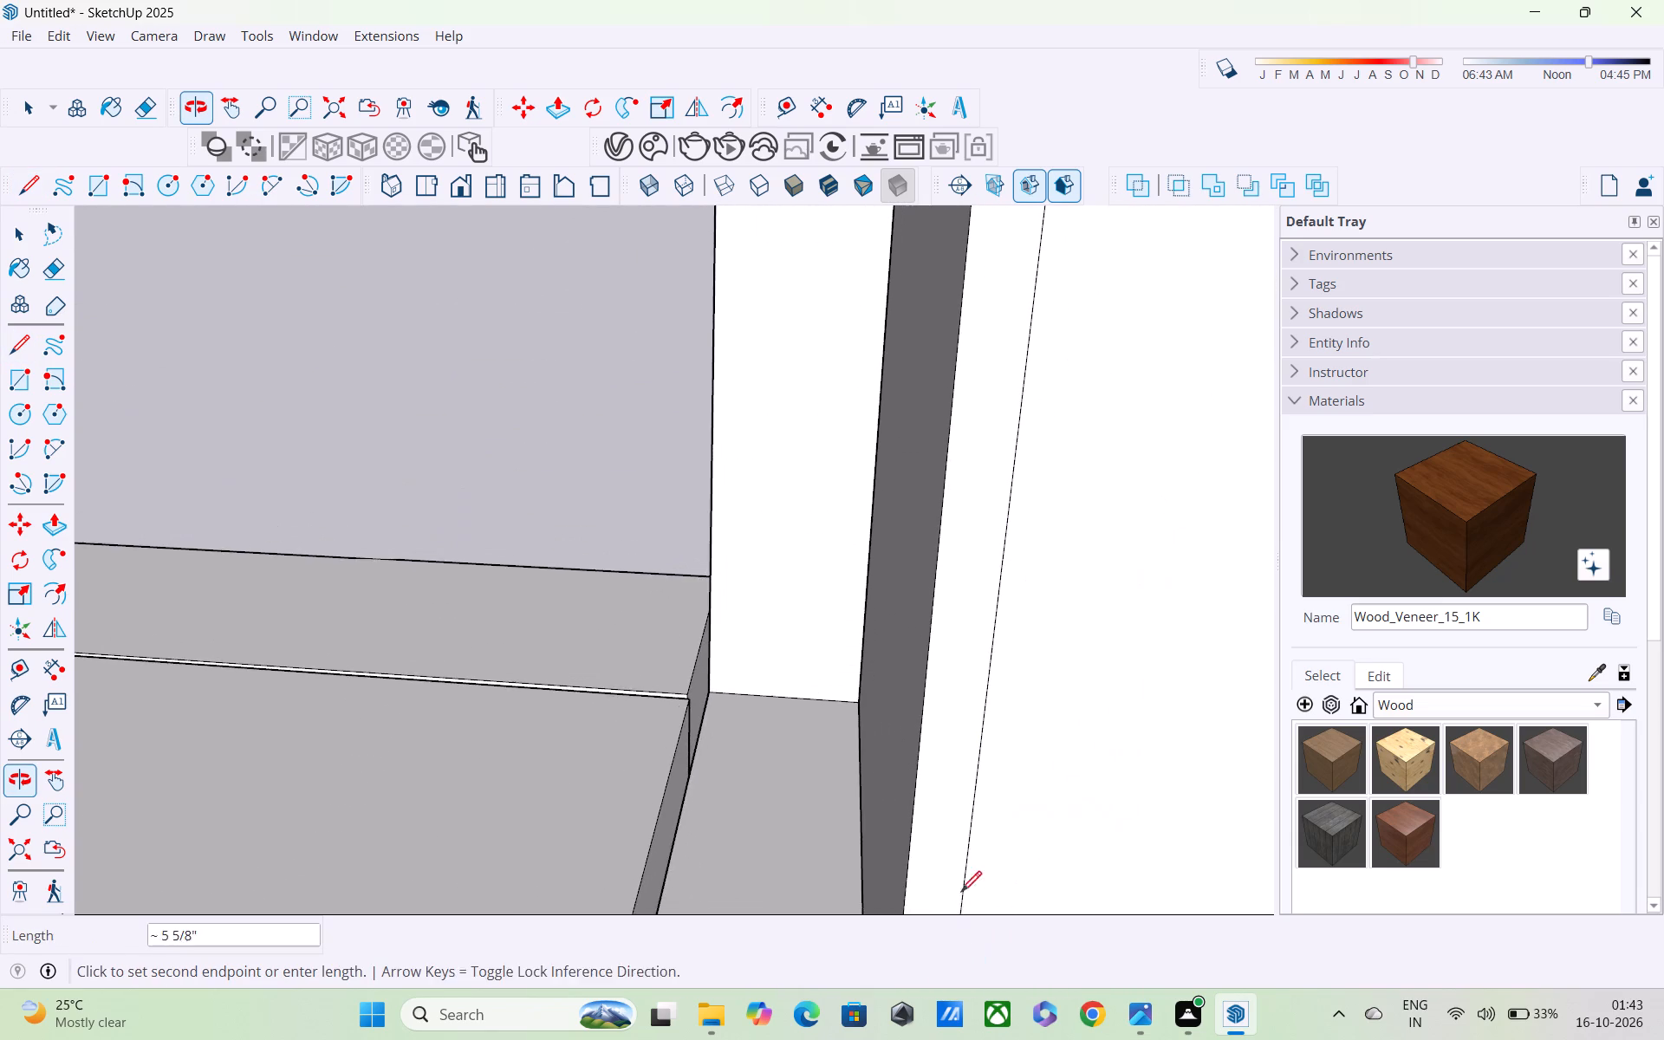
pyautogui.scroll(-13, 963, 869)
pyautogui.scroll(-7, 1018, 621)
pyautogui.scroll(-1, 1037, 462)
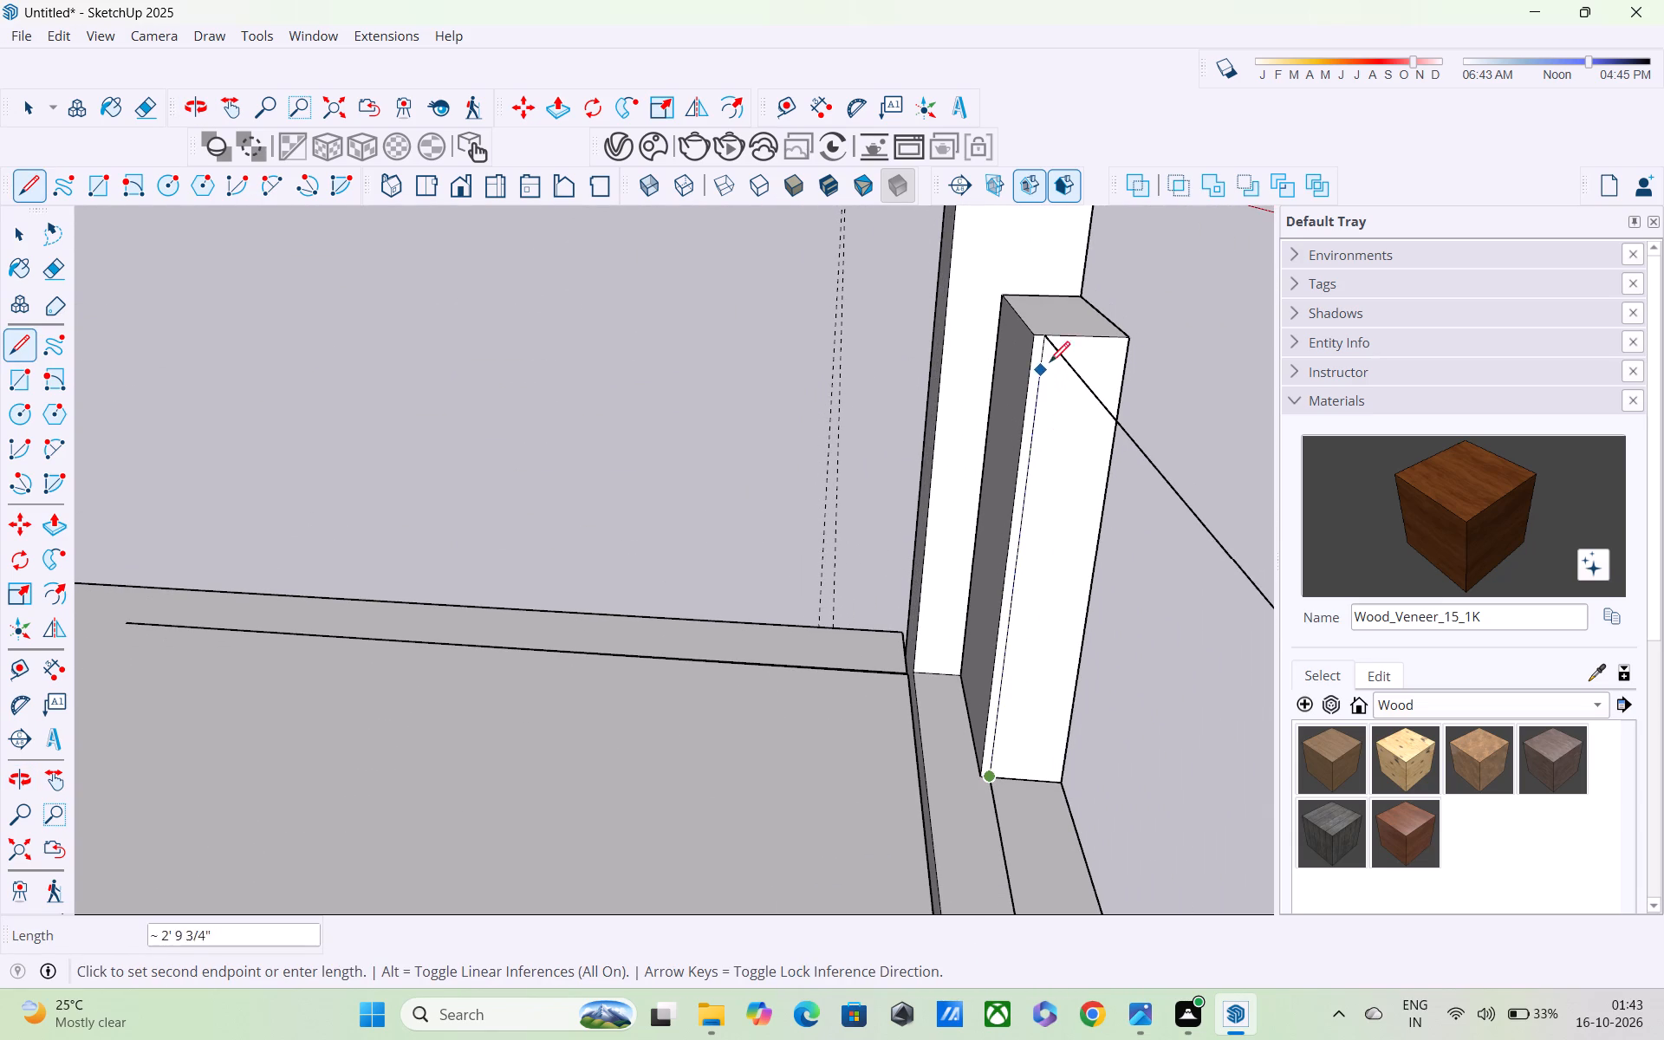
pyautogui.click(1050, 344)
# Examine the outlined railing panel between the two short posts, especially its corners on the inner post.
pyautogui.scroll(-3, 1074, 381)
pyautogui.moveTo(1034, 367); pyautogui.dragTo(1005, 369, button='middle')
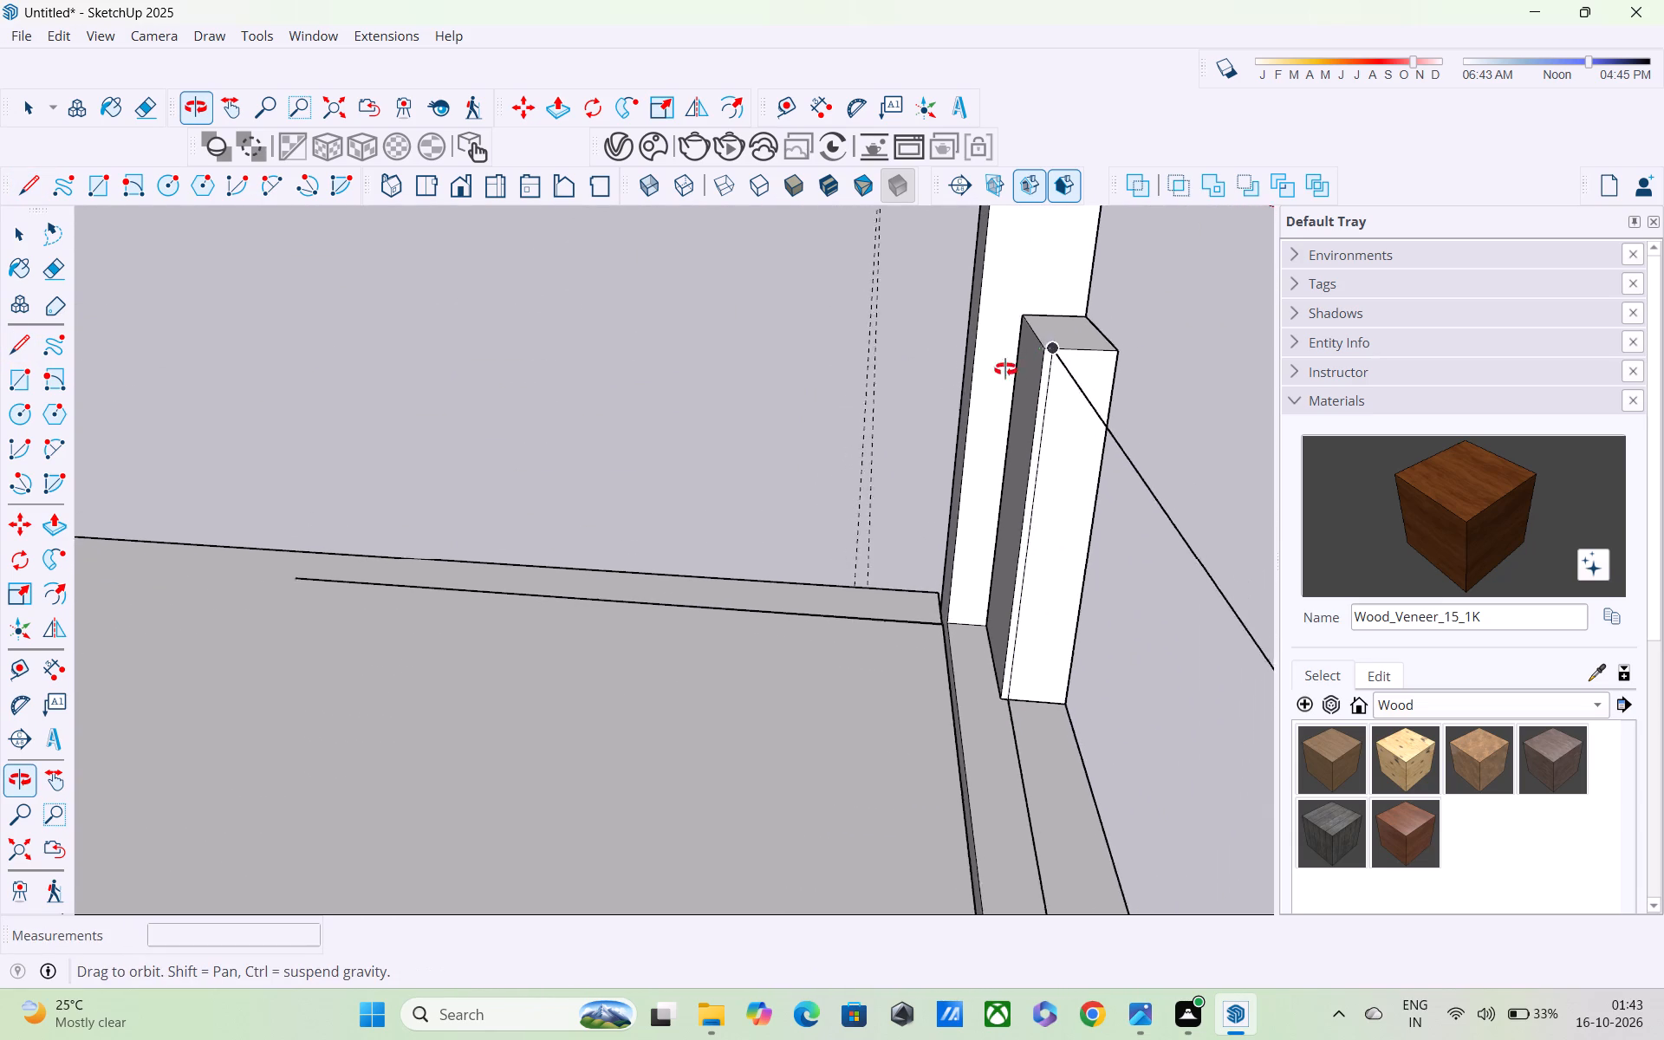
pyautogui.moveTo(1005, 369); pyautogui.dragTo(484, 497, button='middle')
pyautogui.scroll(1, 479, 504)
pyautogui.scroll(-4, 491, 555)
pyautogui.moveTo(531, 688); pyautogui.dragTo(527, 449, button='middle')
pyautogui.scroll(1, 542, 467)
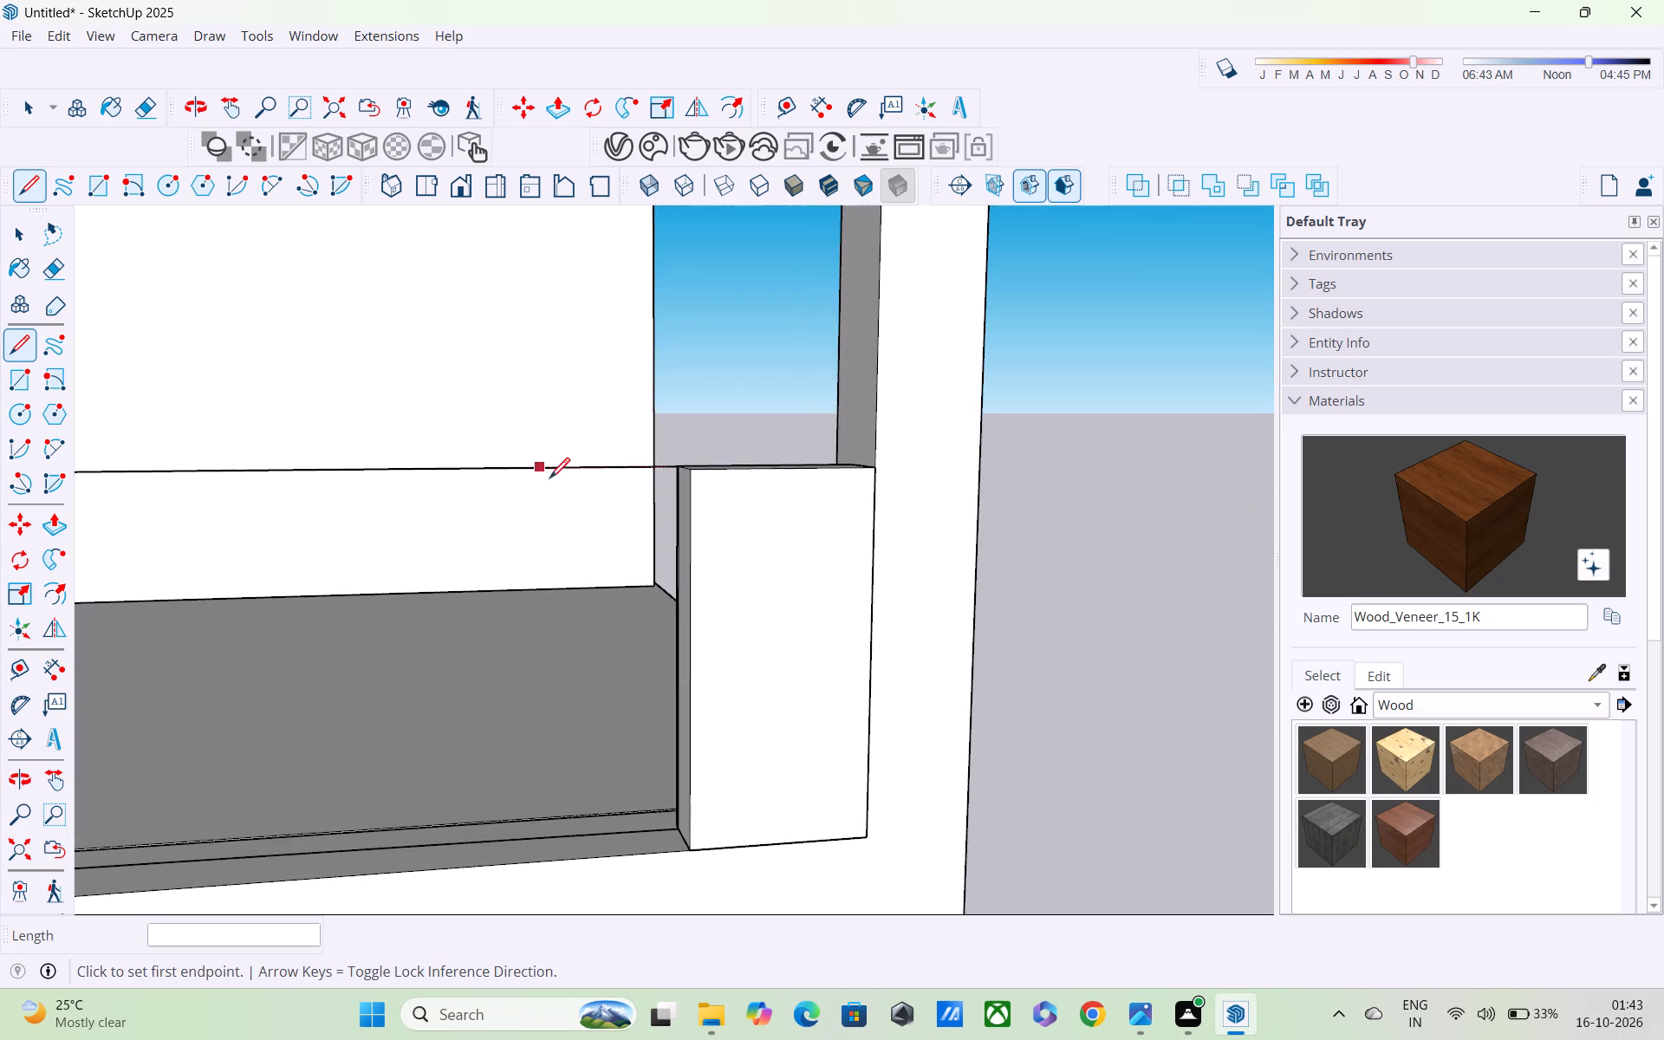
pyautogui.scroll(-5, 552, 485)
pyautogui.moveTo(582, 530); pyautogui.dragTo(779, 489, button='middle')
pyautogui.moveTo(503, 510); pyautogui.dragTo(493, 514, button='middle')
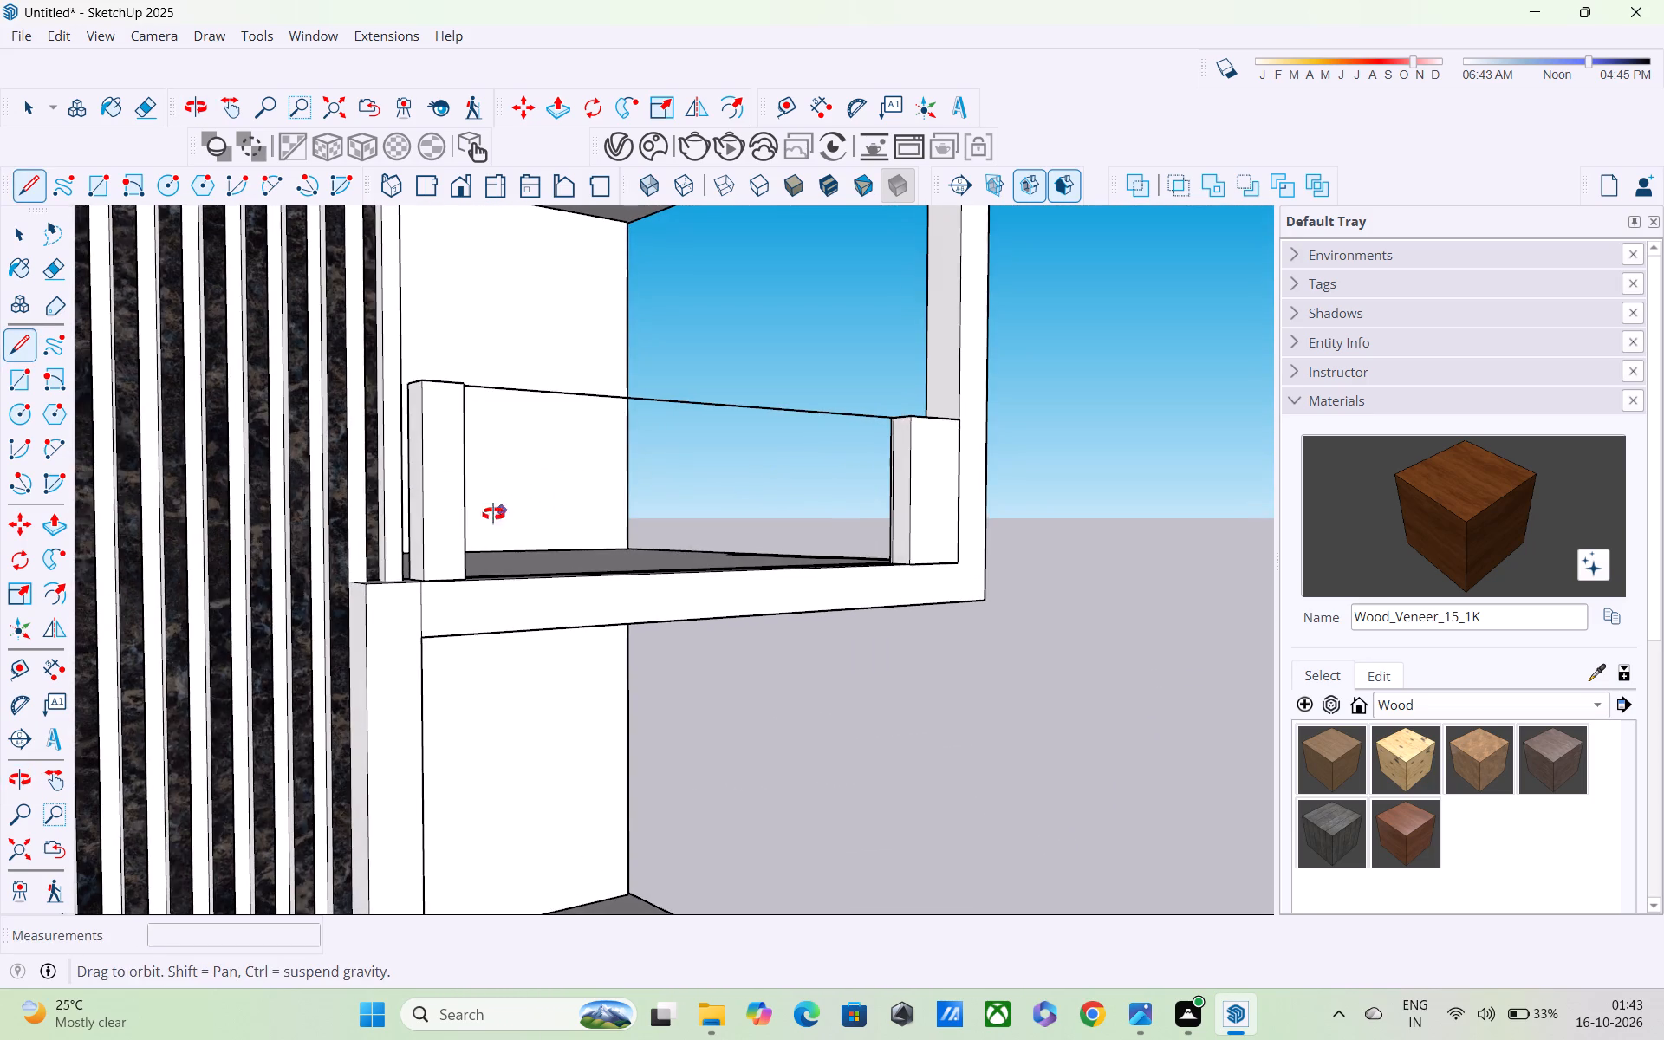
pyautogui.moveTo(493, 514); pyautogui.dragTo(222, 667, button='middle')
pyautogui.scroll(5, 270, 661)
pyautogui.scroll(18, 289, 633)
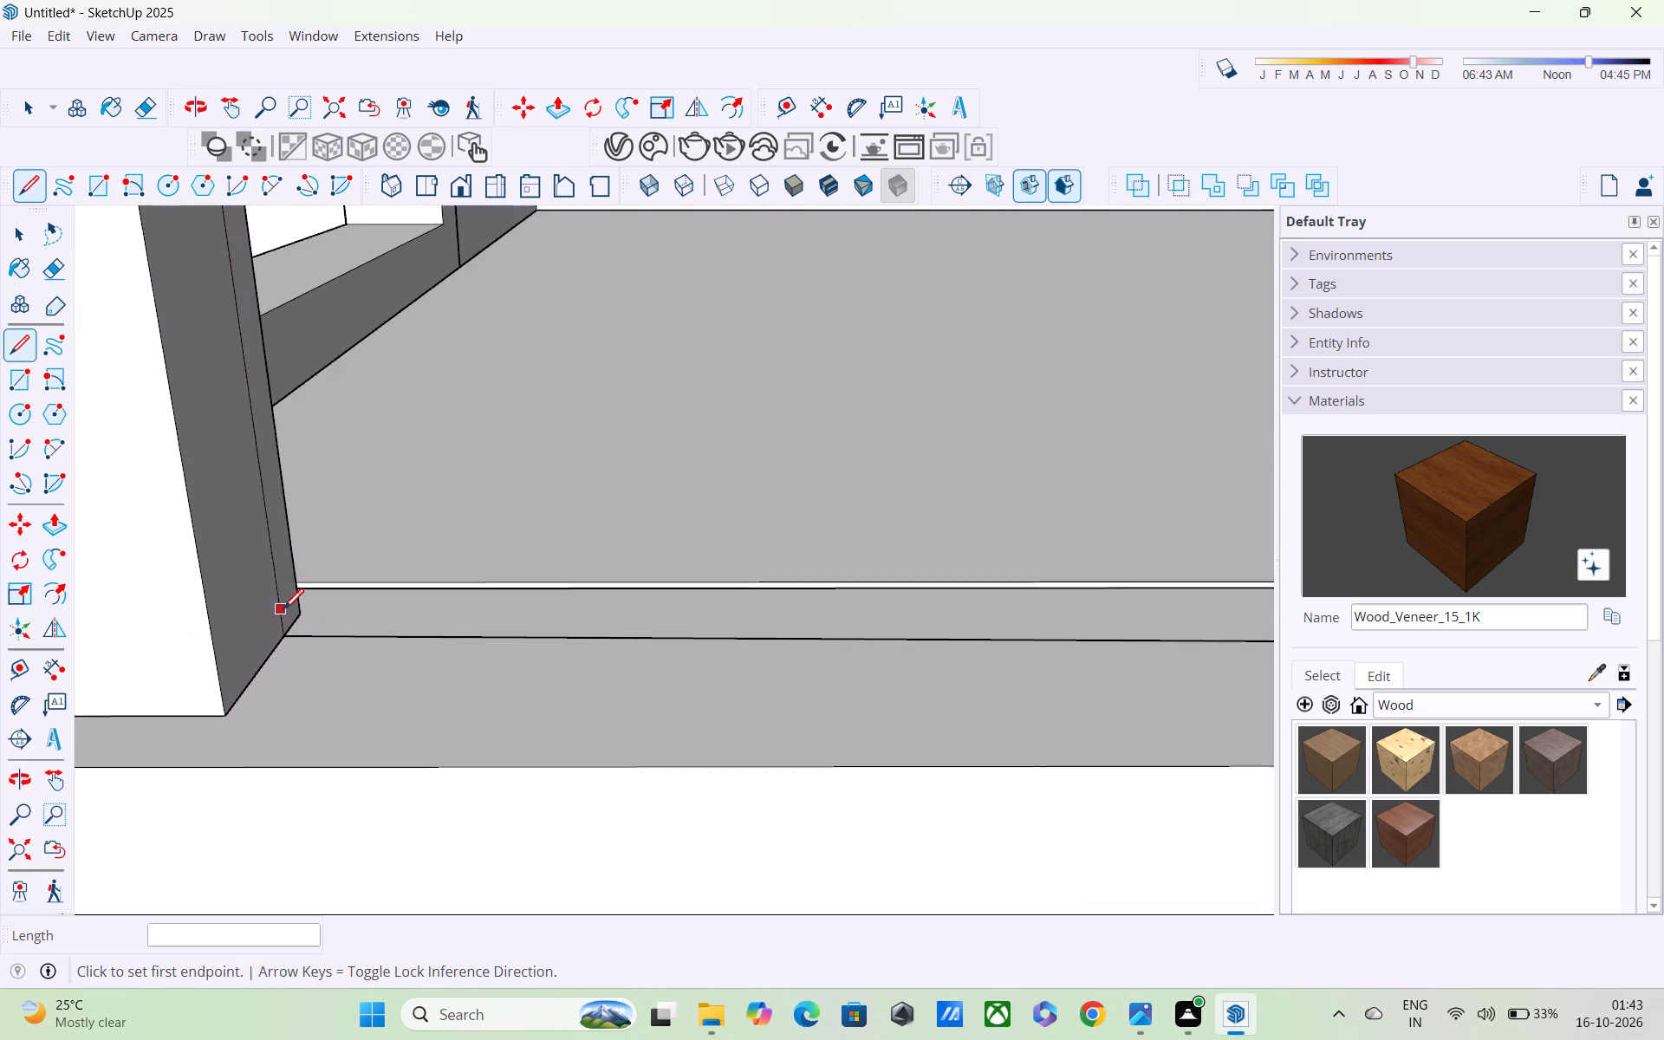
pyautogui.scroll(16, 283, 611)
pyautogui.scroll(14, 315, 723)
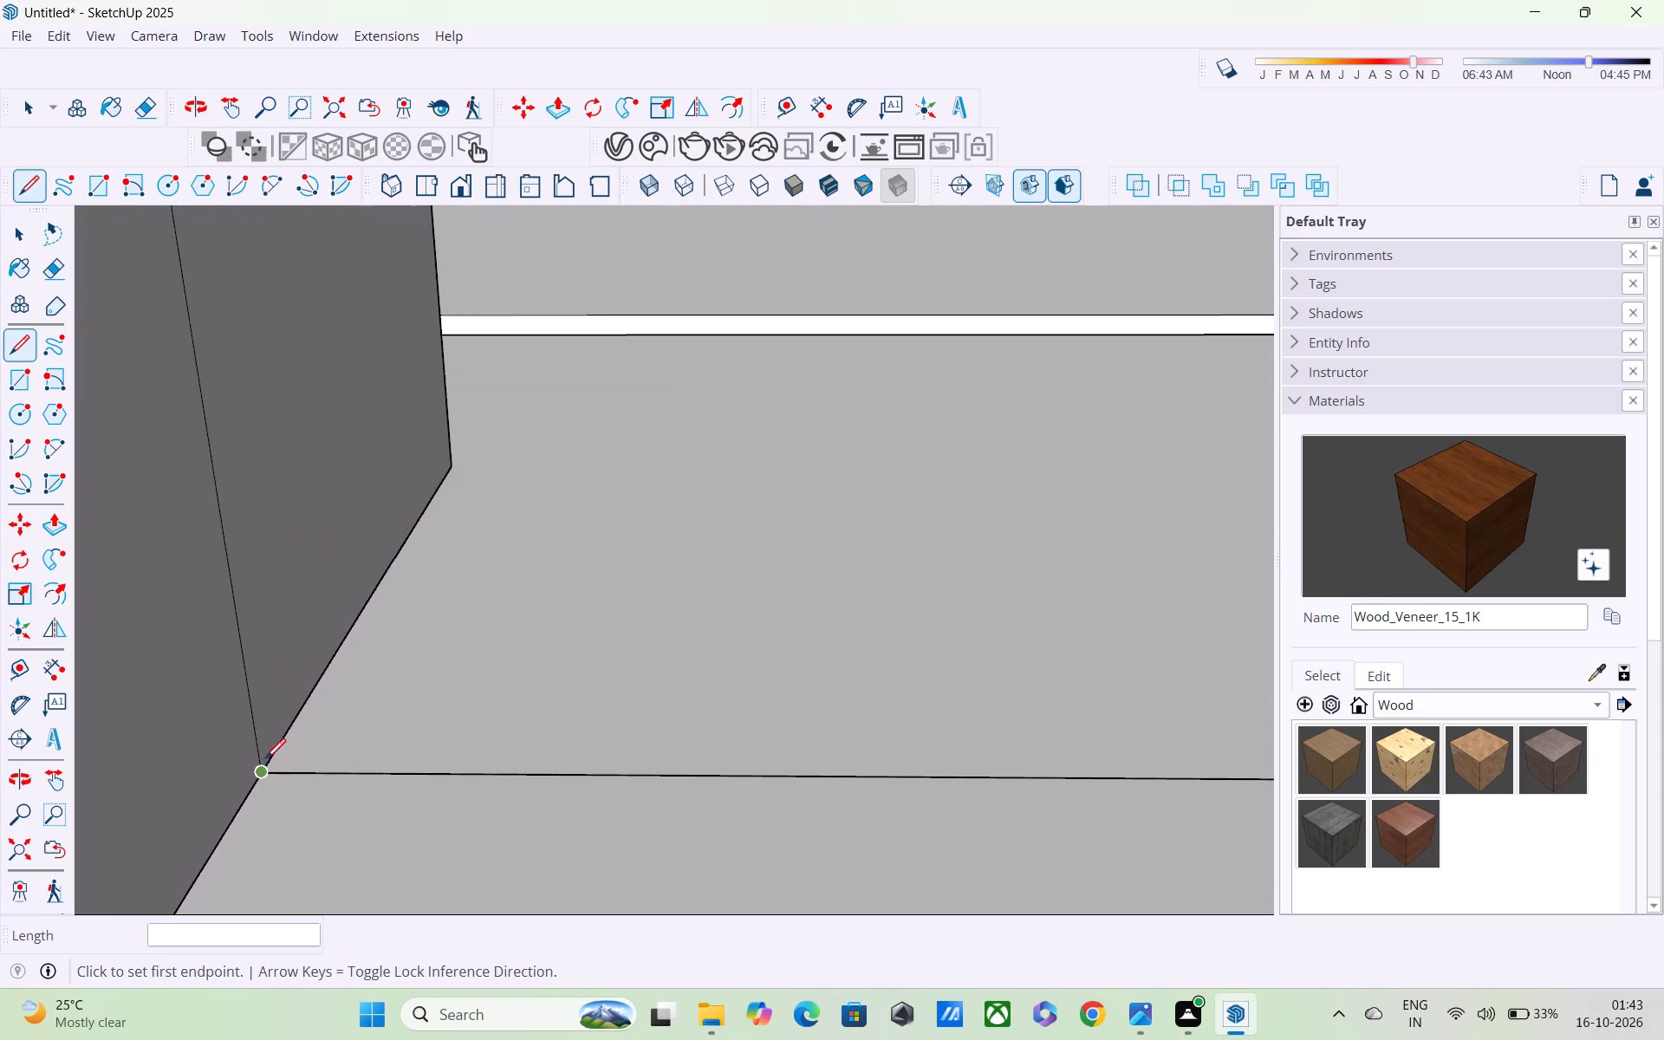
pyautogui.scroll(-8, 264, 760)
pyautogui.scroll(-19, 251, 729)
pyautogui.moveTo(231, 579); pyautogui.dragTo(414, 968, button='middle')
pyautogui.keyDown('shift'); pyautogui.scroll(1, 414, 957); pyautogui.keyUp('shift')
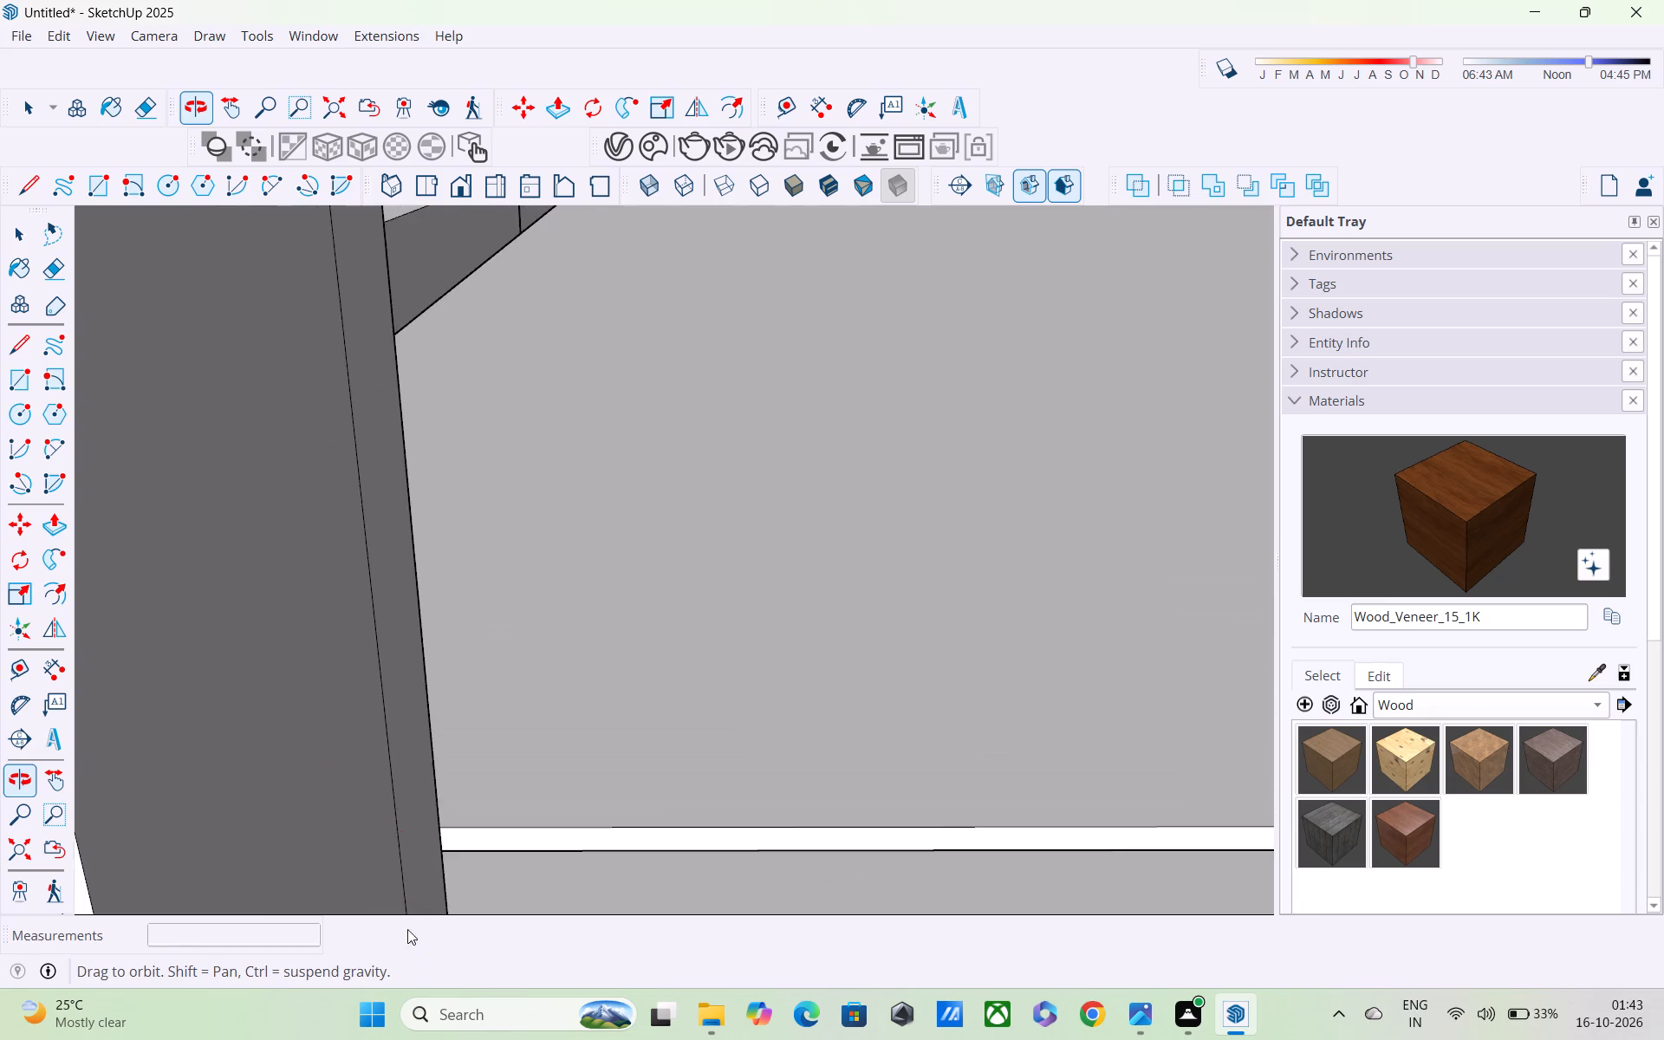
pyautogui.scroll(-8, 399, 718)
pyautogui.keyDown('shift'); pyautogui.moveTo(458, 688); pyautogui.dragTo(487, 998, button='middle'); pyautogui.keyUp('shift')
pyautogui.scroll(-4, 12, 322)
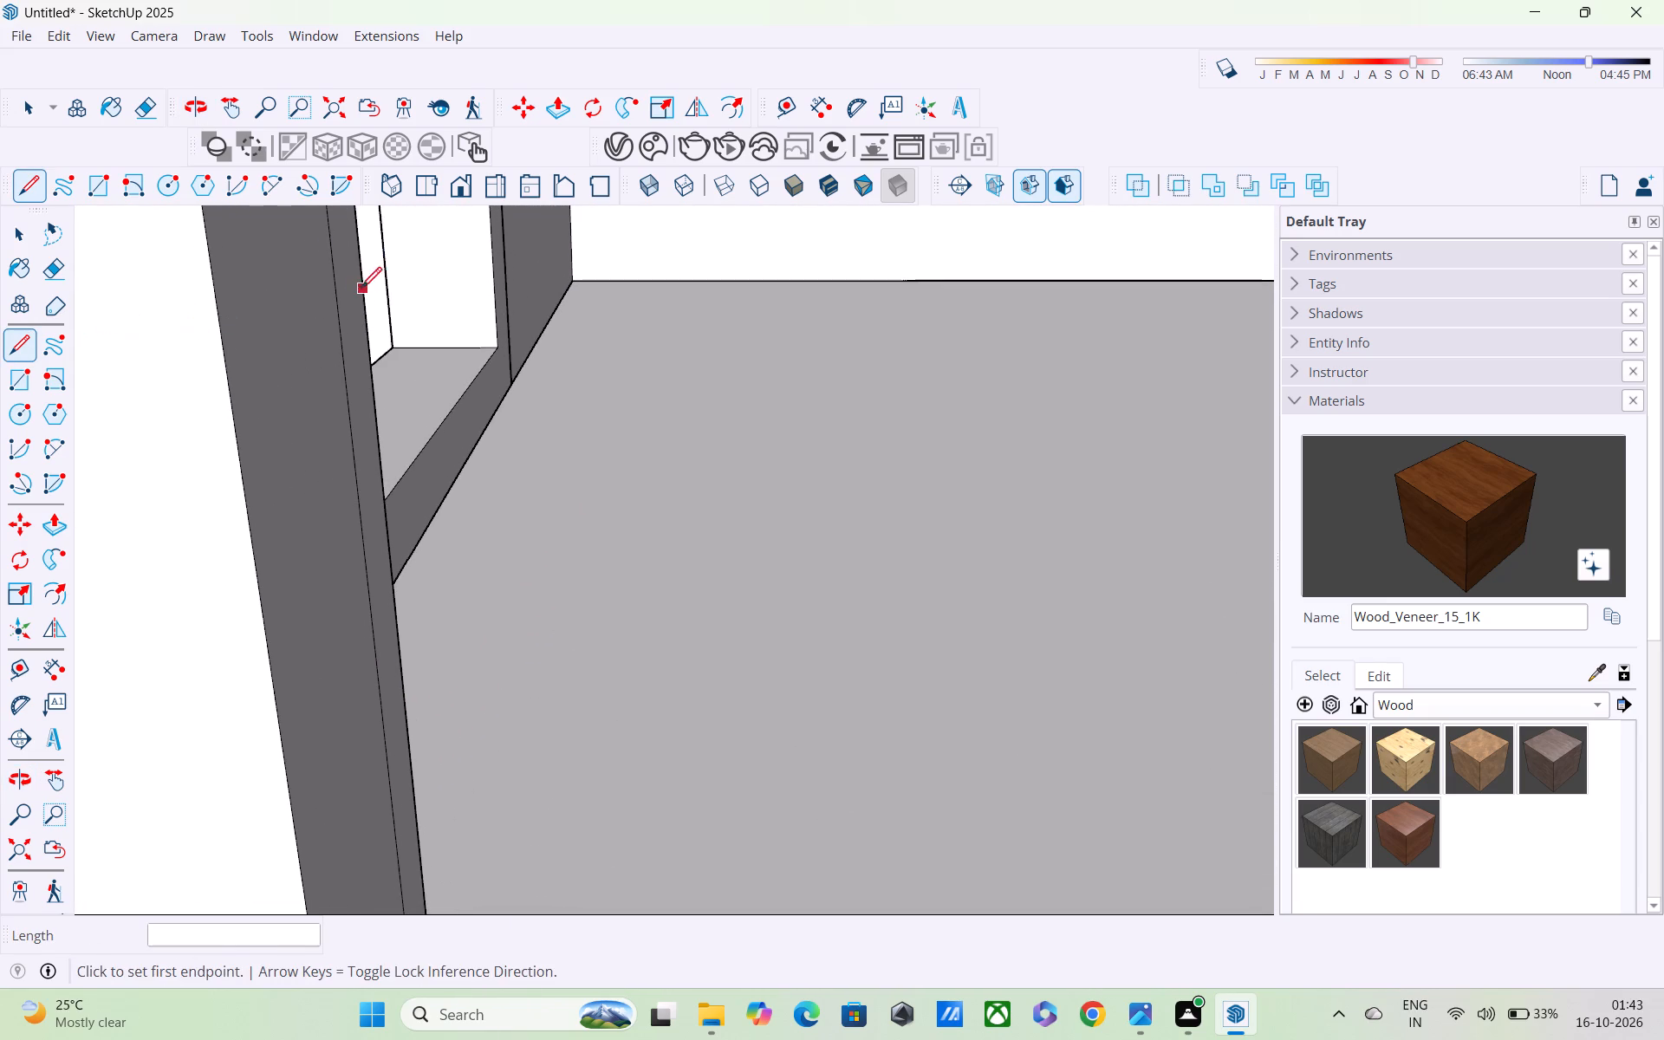
pyautogui.moveTo(372, 311); pyautogui.dragTo(561, 730, button='middle')
pyautogui.keyDown('shift'); pyautogui.scroll(1, 561, 704); pyautogui.keyUp('shift')
pyautogui.scroll(-7, 558, 526)
pyautogui.keyDown('shift'); pyautogui.moveTo(578, 409); pyautogui.dragTo(585, 781, button='middle'); pyautogui.keyUp('shift')
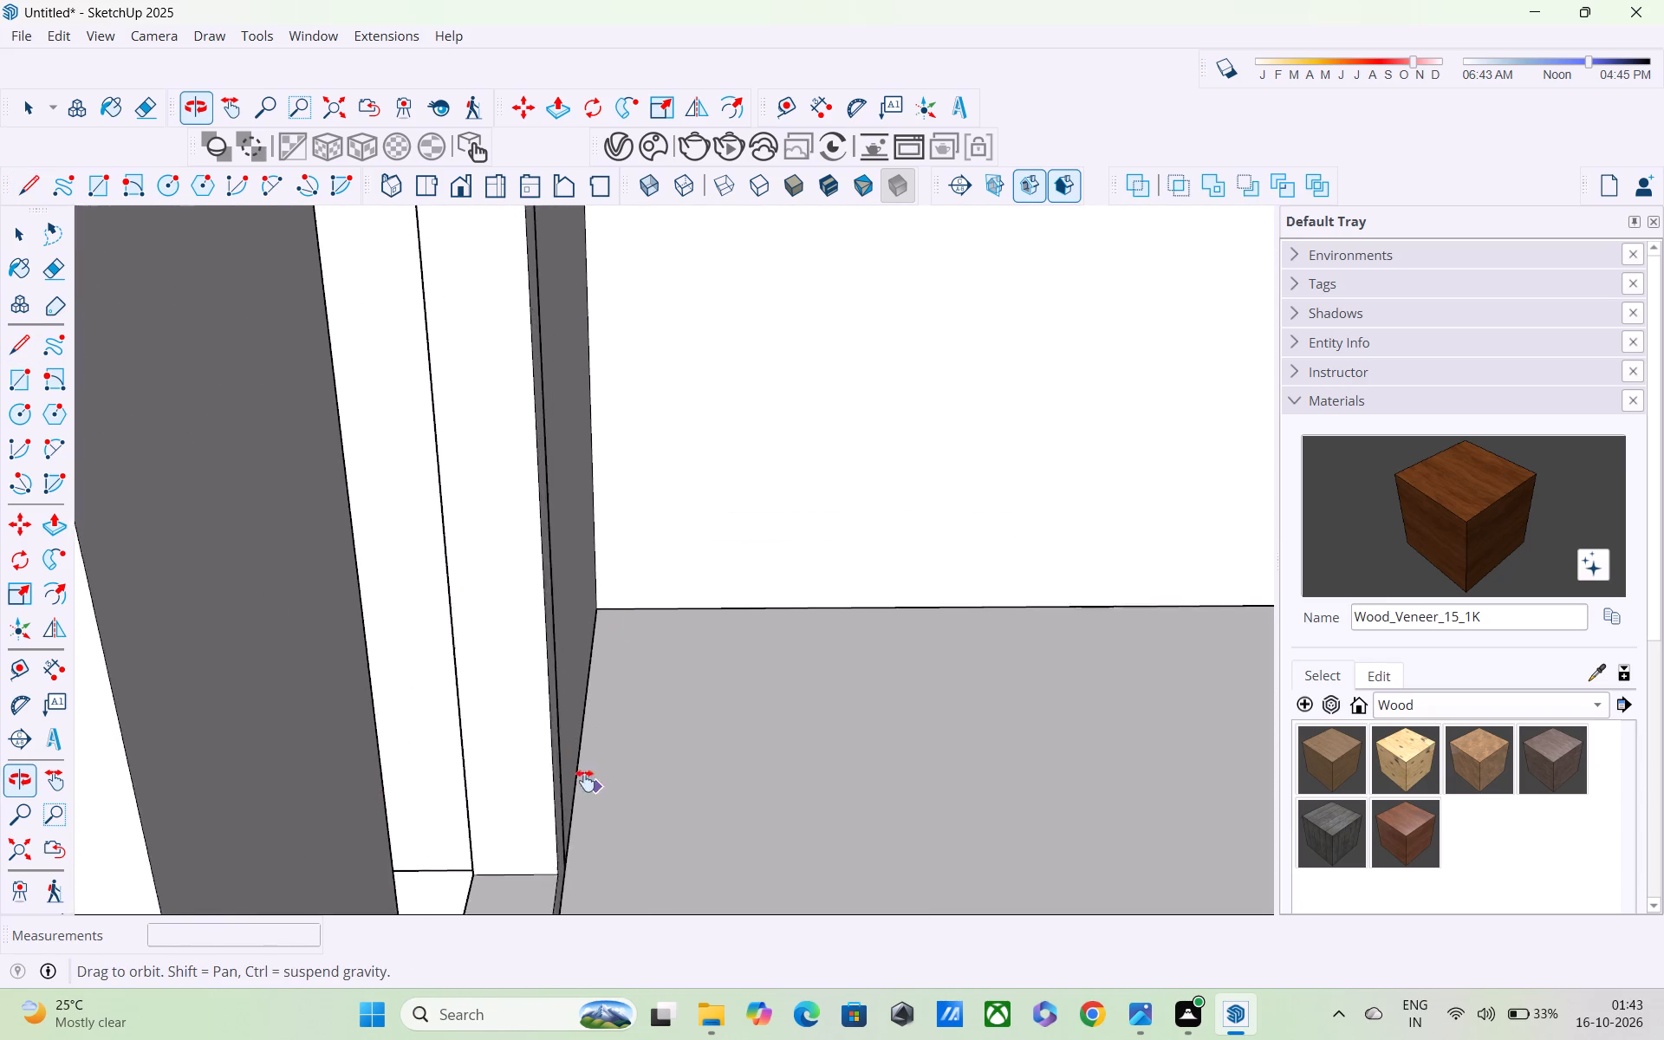
pyautogui.keyDown('shift'); pyautogui.moveTo(585, 781); pyautogui.dragTo(434, 448, button='middle'); pyautogui.keyUp('shift')
pyautogui.scroll(1, 434, 445)
pyautogui.scroll(-1, 417, 430)
pyautogui.moveTo(477, 460); pyautogui.dragTo(561, 508, button='middle')
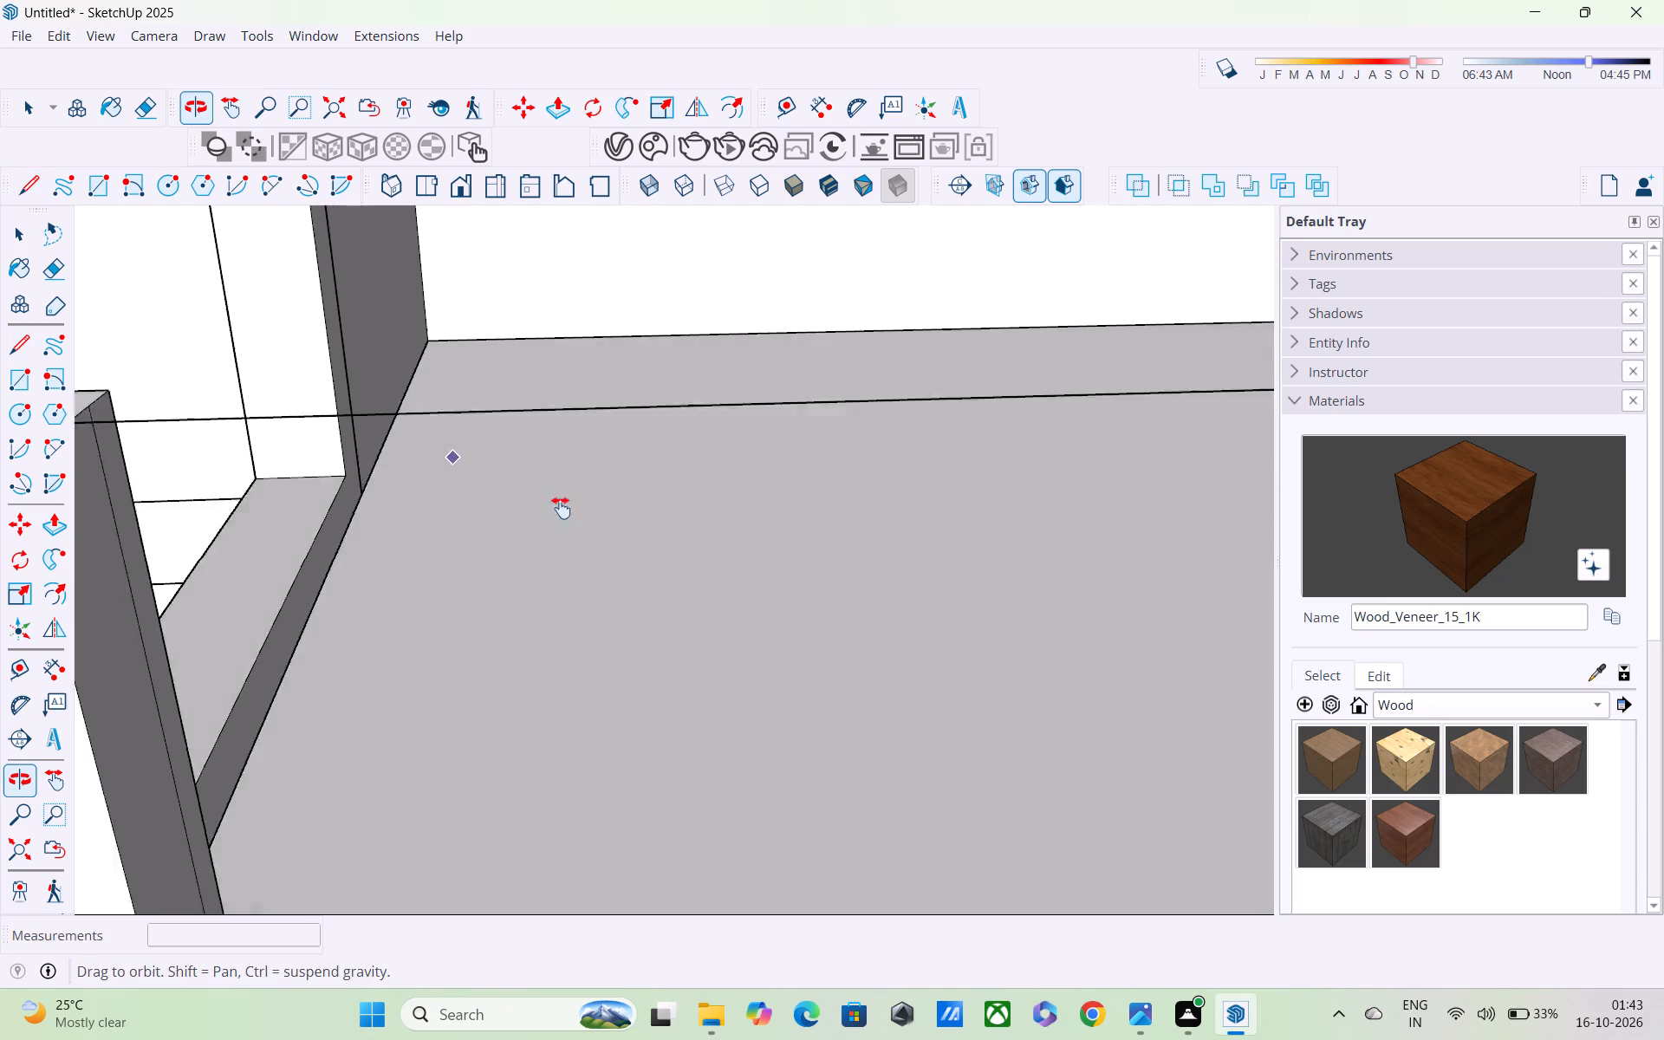
pyautogui.moveTo(561, 508); pyautogui.dragTo(603, 530, button='middle')
pyautogui.keyDown('shift'); pyautogui.scroll(4, 538, 605); pyautogui.keyUp('shift')
pyautogui.keyDown('shift'); pyautogui.scroll(-6, 335, 608); pyautogui.keyUp('shift')
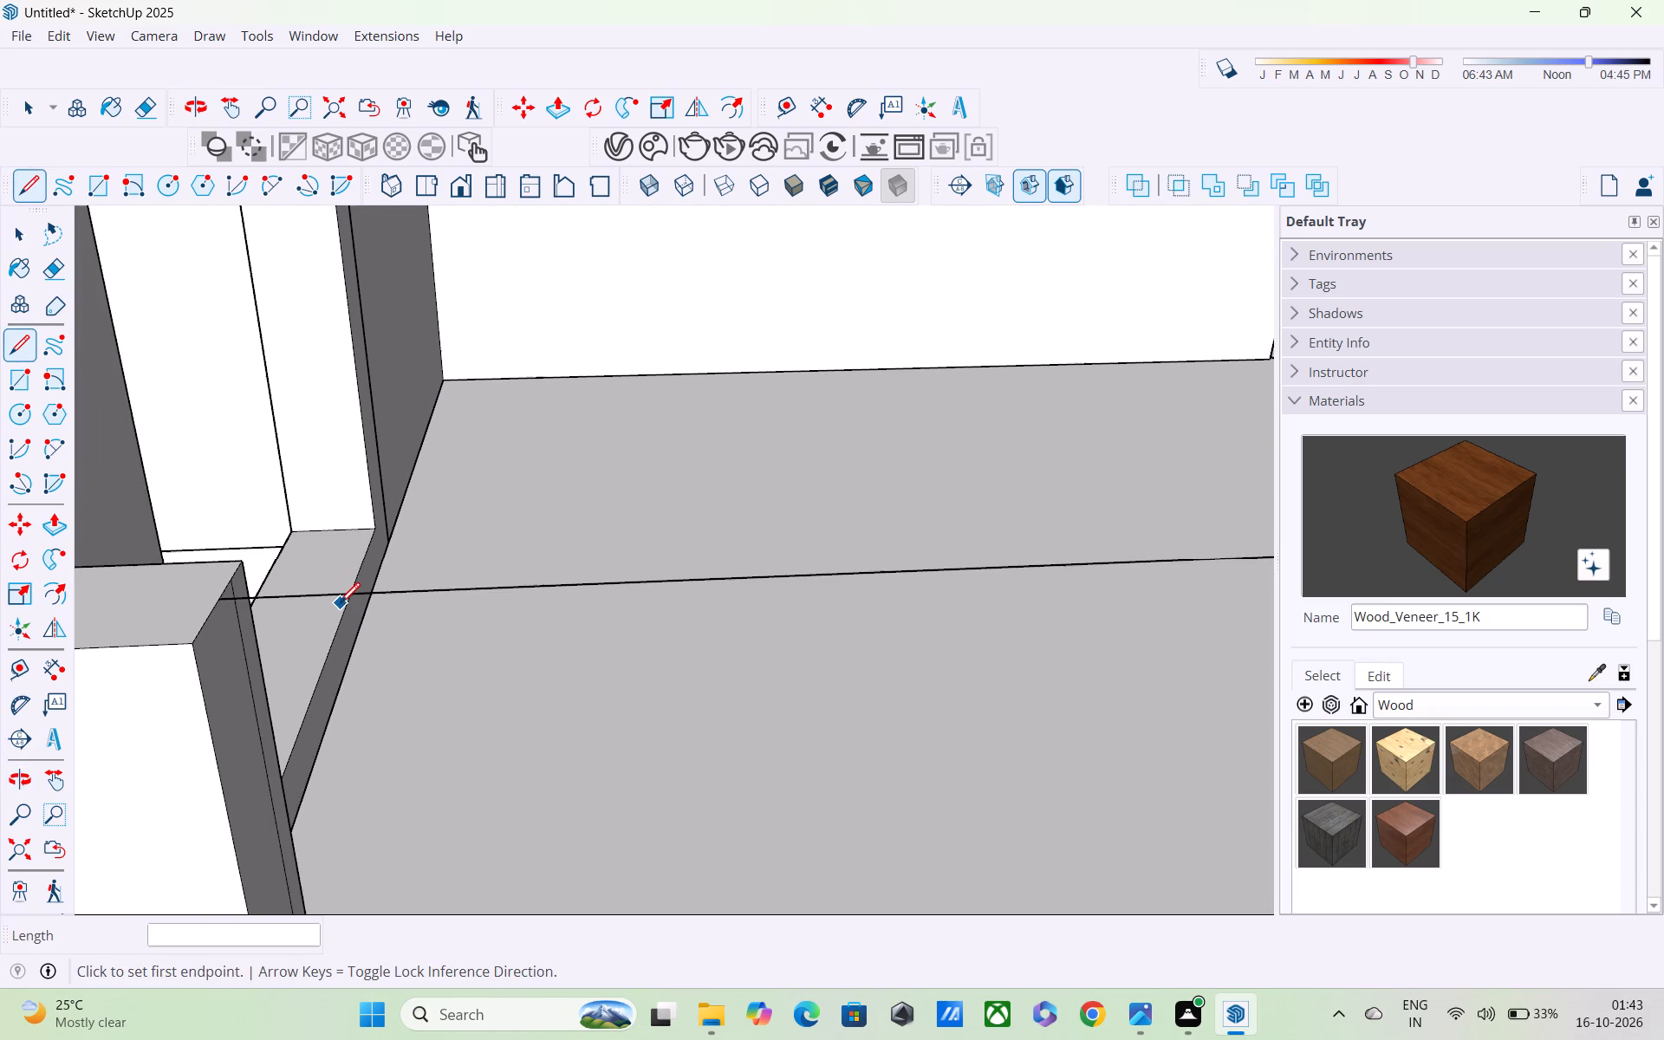
pyautogui.keyDown('shift'); pyautogui.scroll(7, 222, 605); pyautogui.keyUp('shift')
pyautogui.keyDown('shift'); pyautogui.moveTo(268, 586); pyautogui.dragTo(254, 582, button='middle'); pyautogui.keyUp('shift')
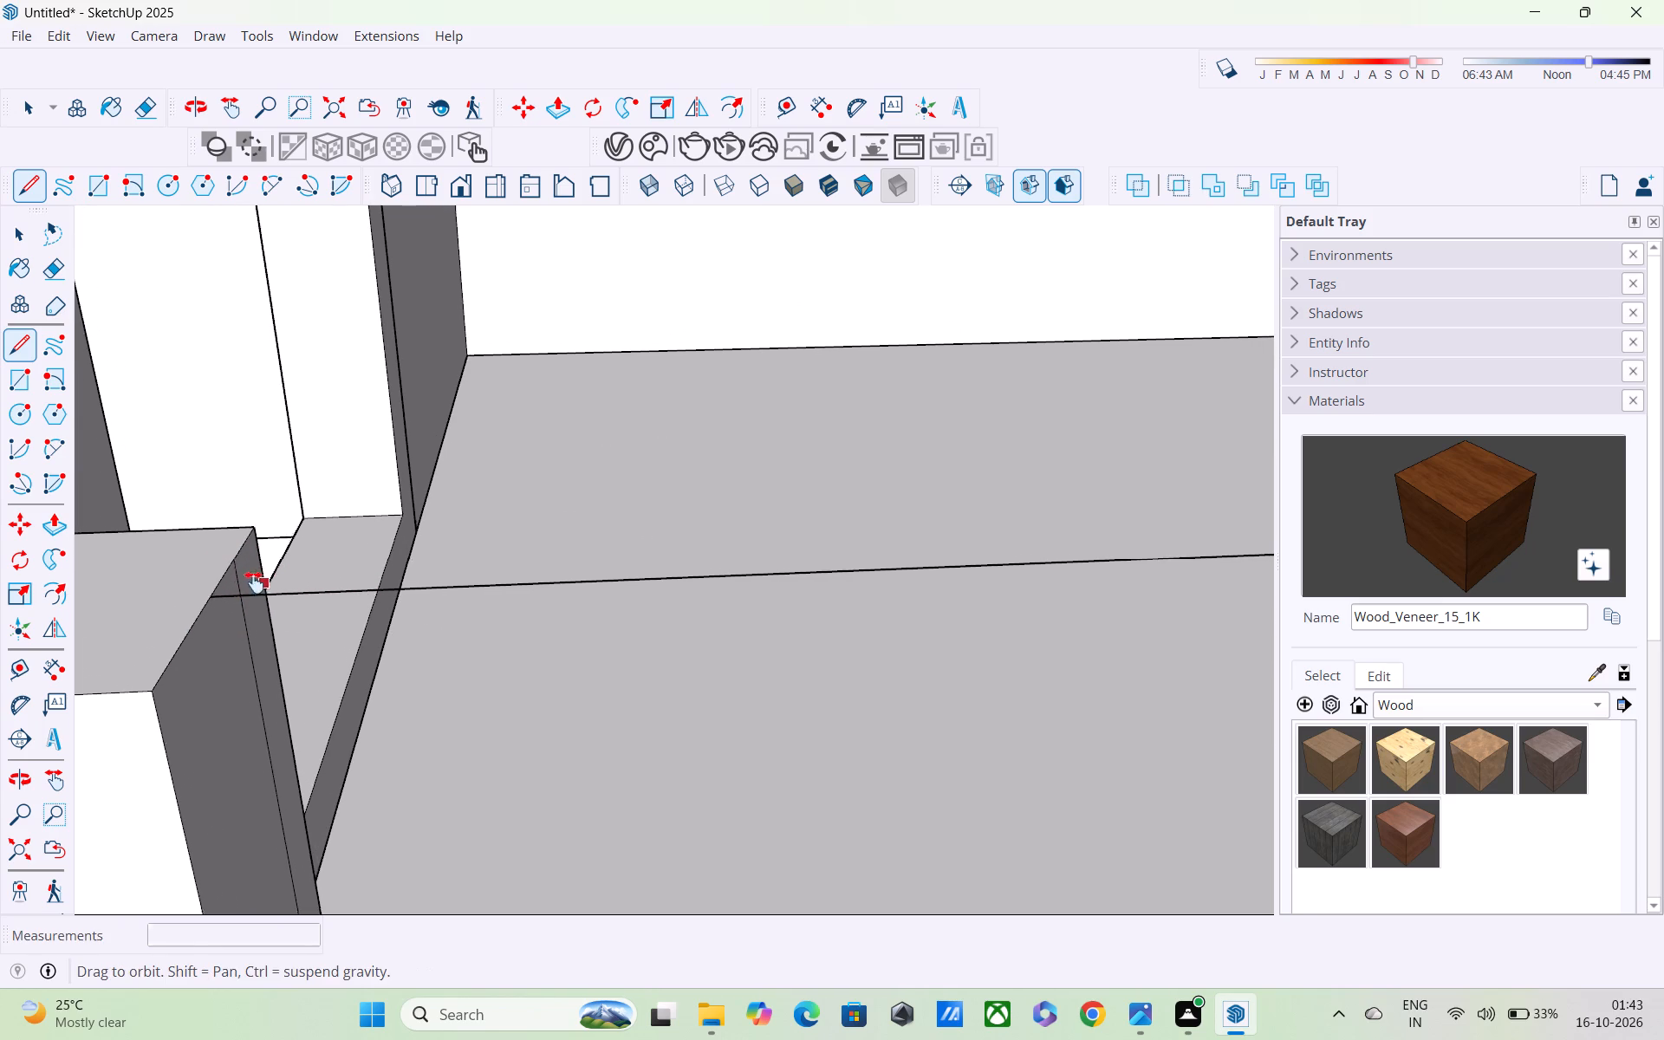
pyautogui.keyDown('shift'); pyautogui.moveTo(254, 582); pyautogui.dragTo(109, 570, button='middle'); pyautogui.keyUp('shift')
pyautogui.keyDown('shift'); pyautogui.scroll(1, 109, 570); pyautogui.keyUp('shift')
pyautogui.keyDown('shift'); pyautogui.scroll(-7, 114, 569); pyautogui.keyUp('shift')
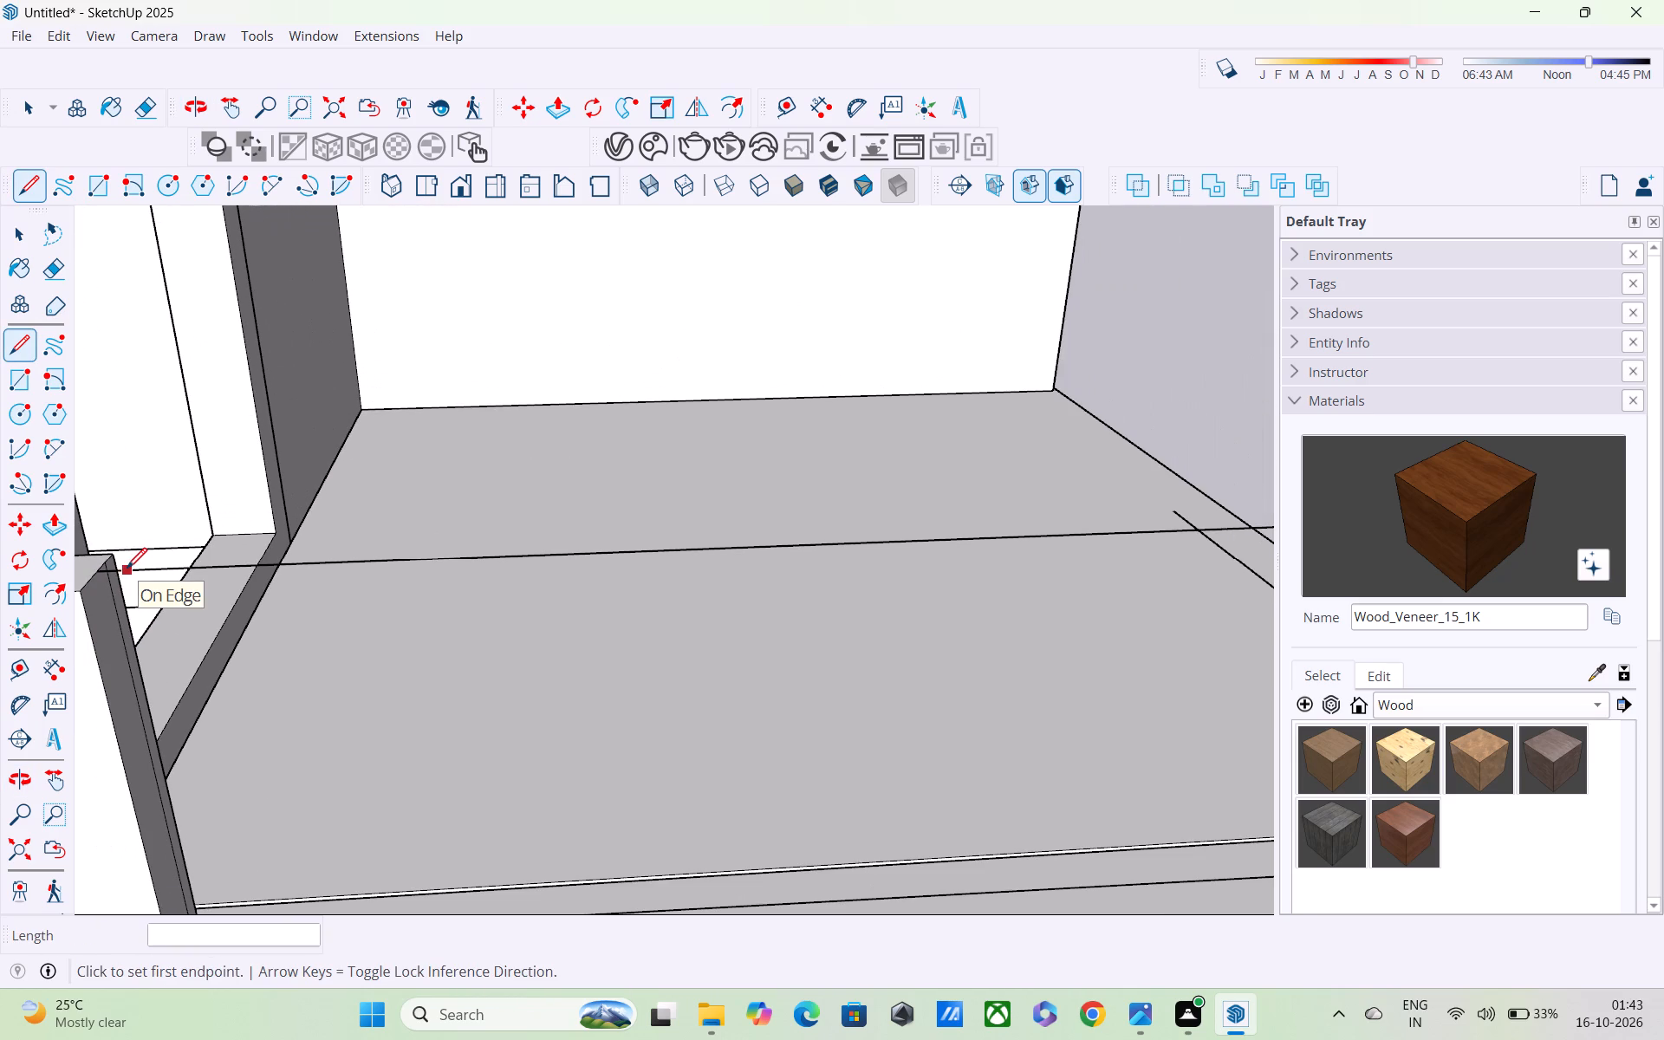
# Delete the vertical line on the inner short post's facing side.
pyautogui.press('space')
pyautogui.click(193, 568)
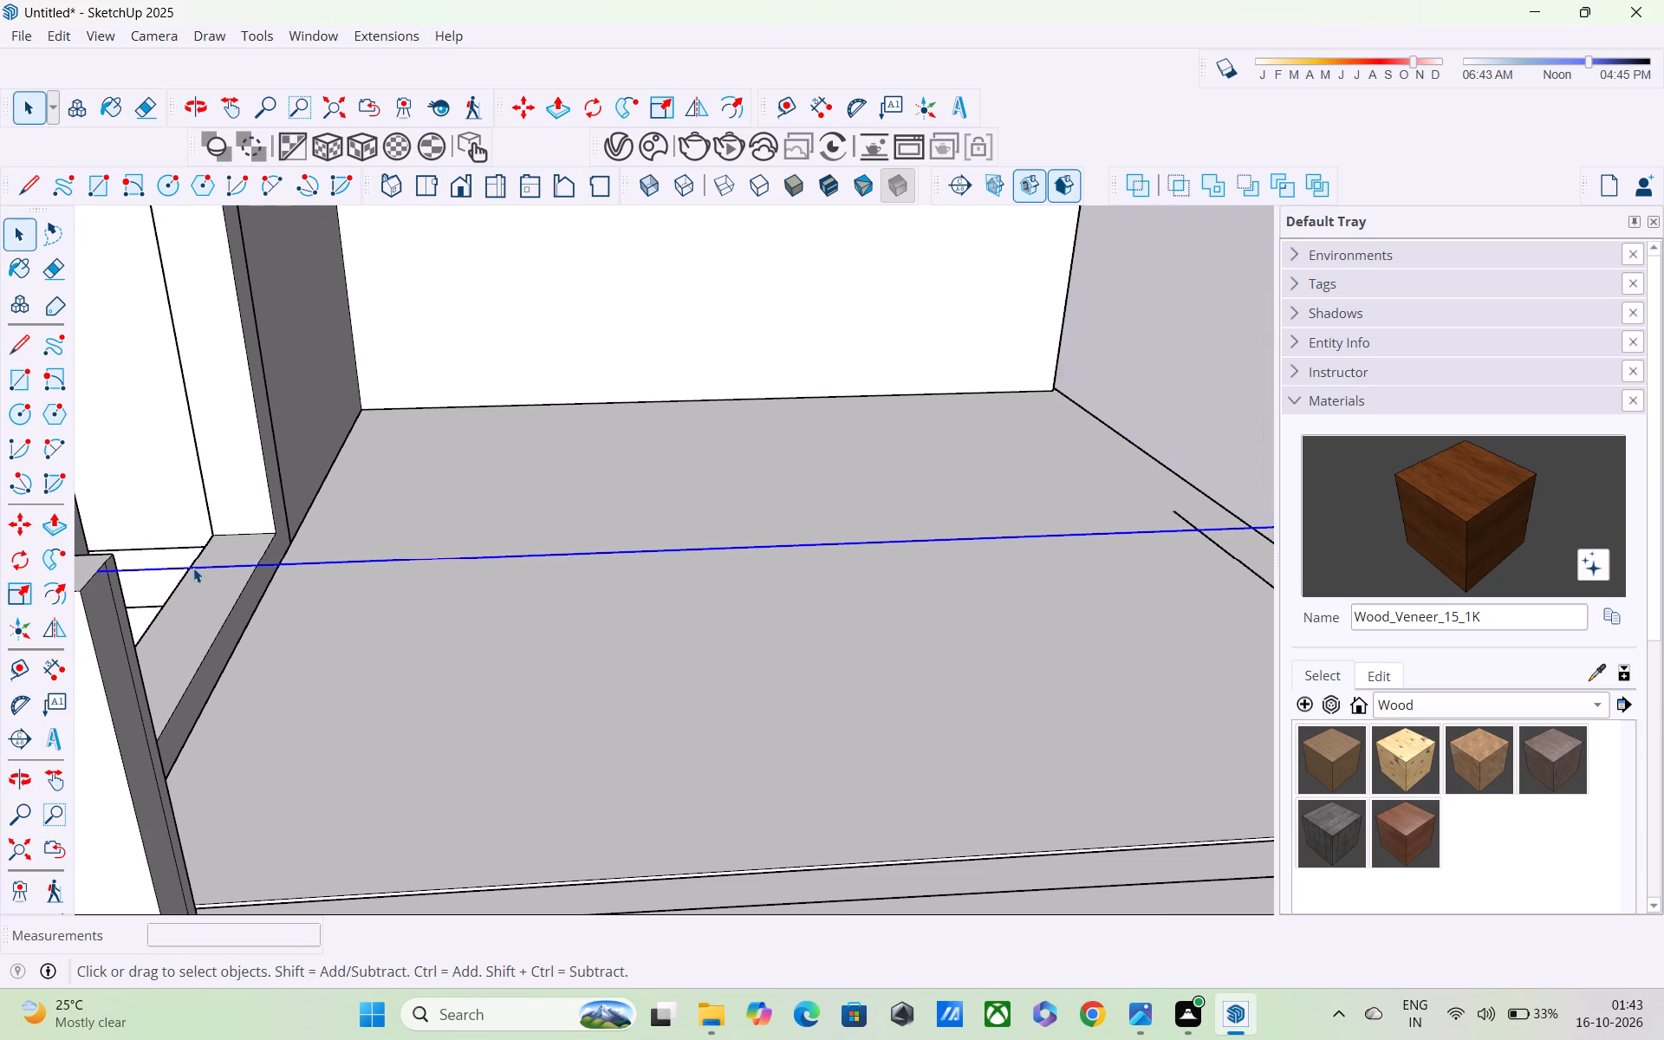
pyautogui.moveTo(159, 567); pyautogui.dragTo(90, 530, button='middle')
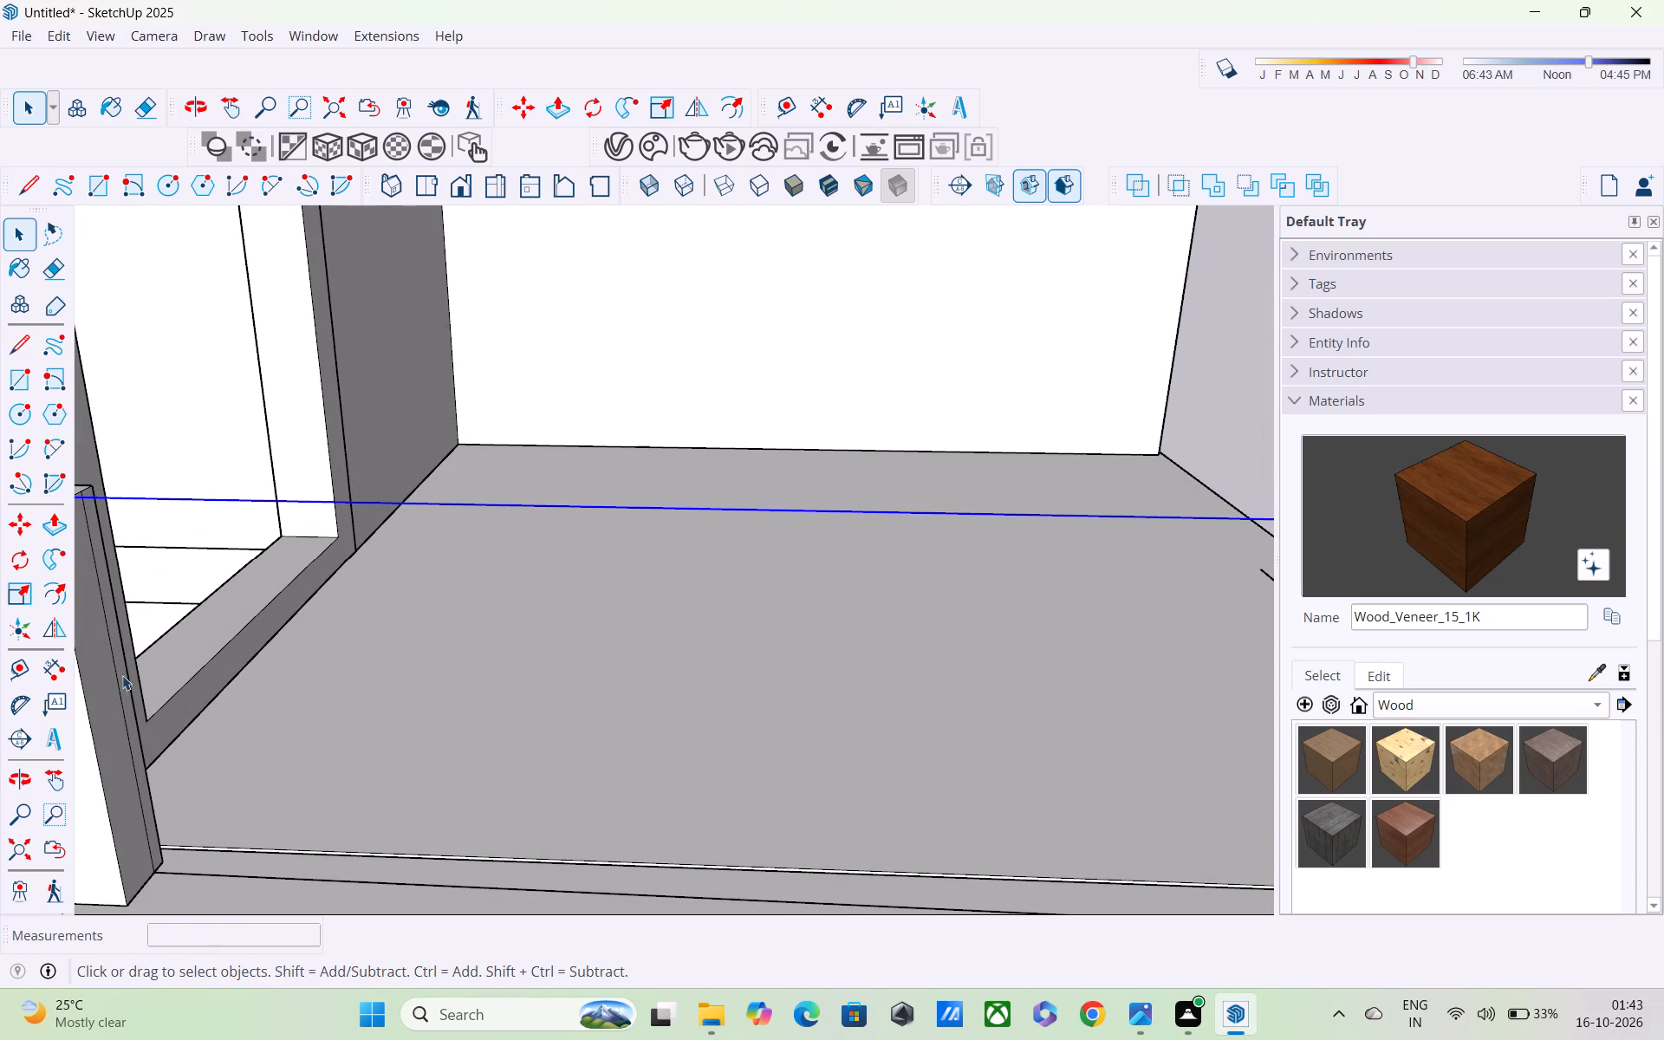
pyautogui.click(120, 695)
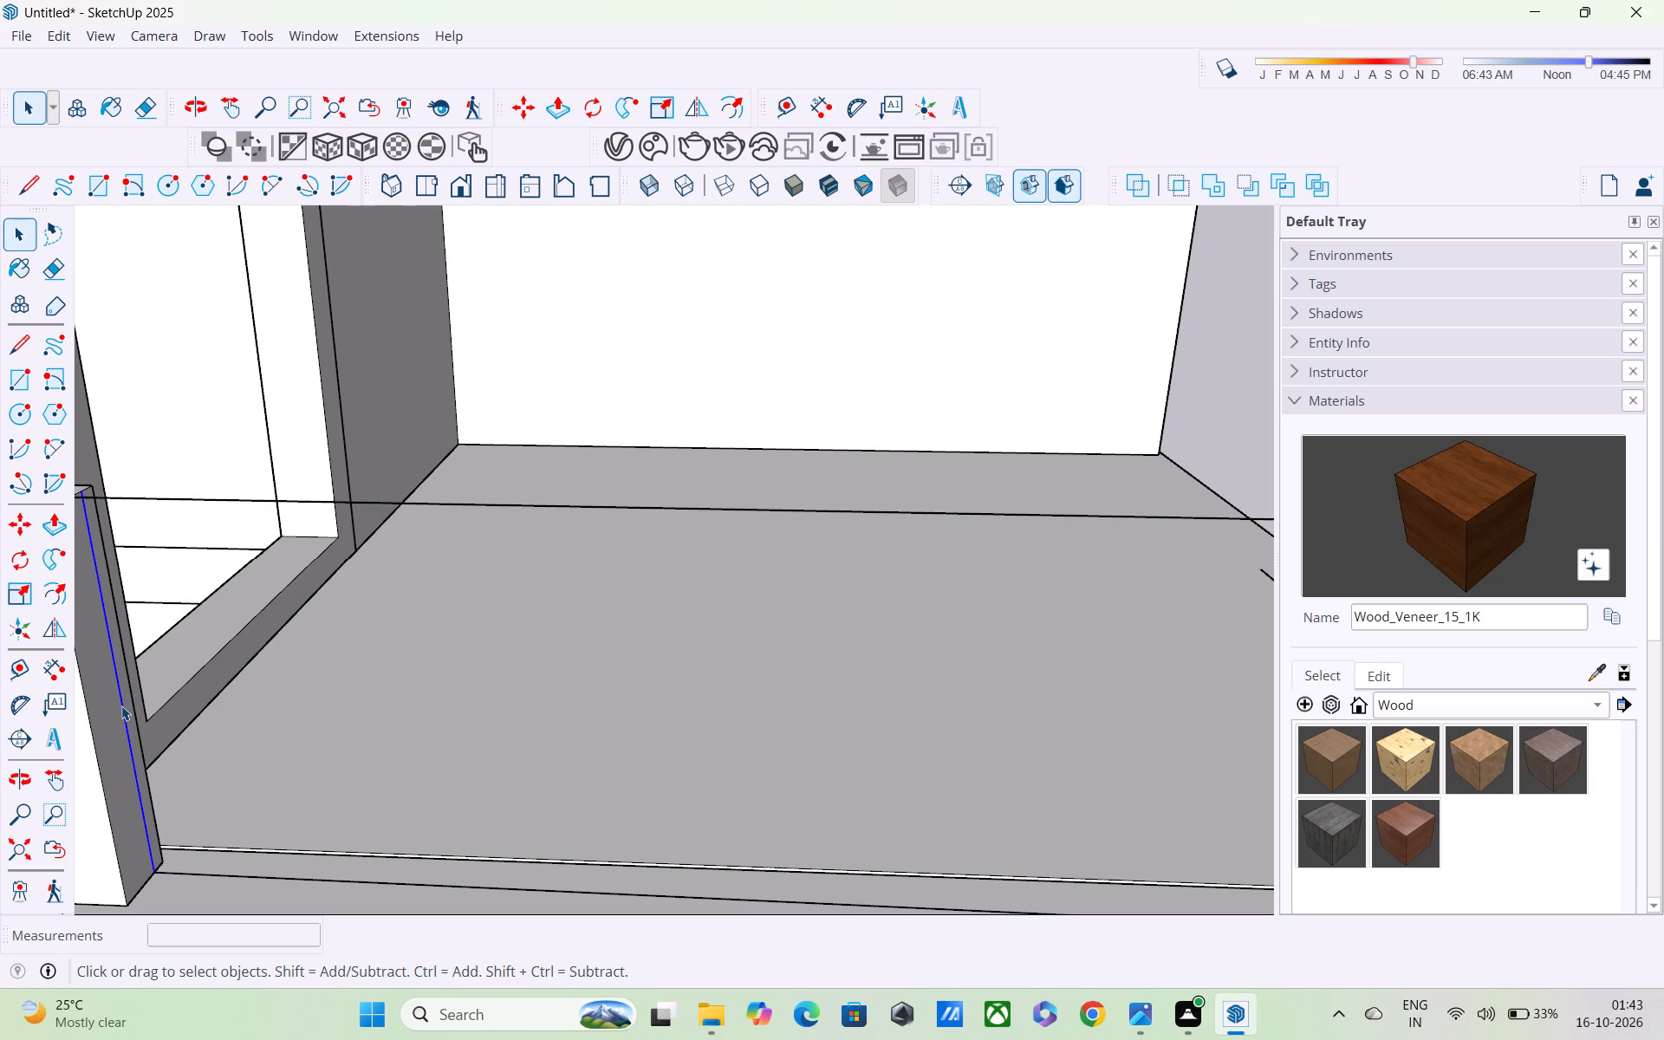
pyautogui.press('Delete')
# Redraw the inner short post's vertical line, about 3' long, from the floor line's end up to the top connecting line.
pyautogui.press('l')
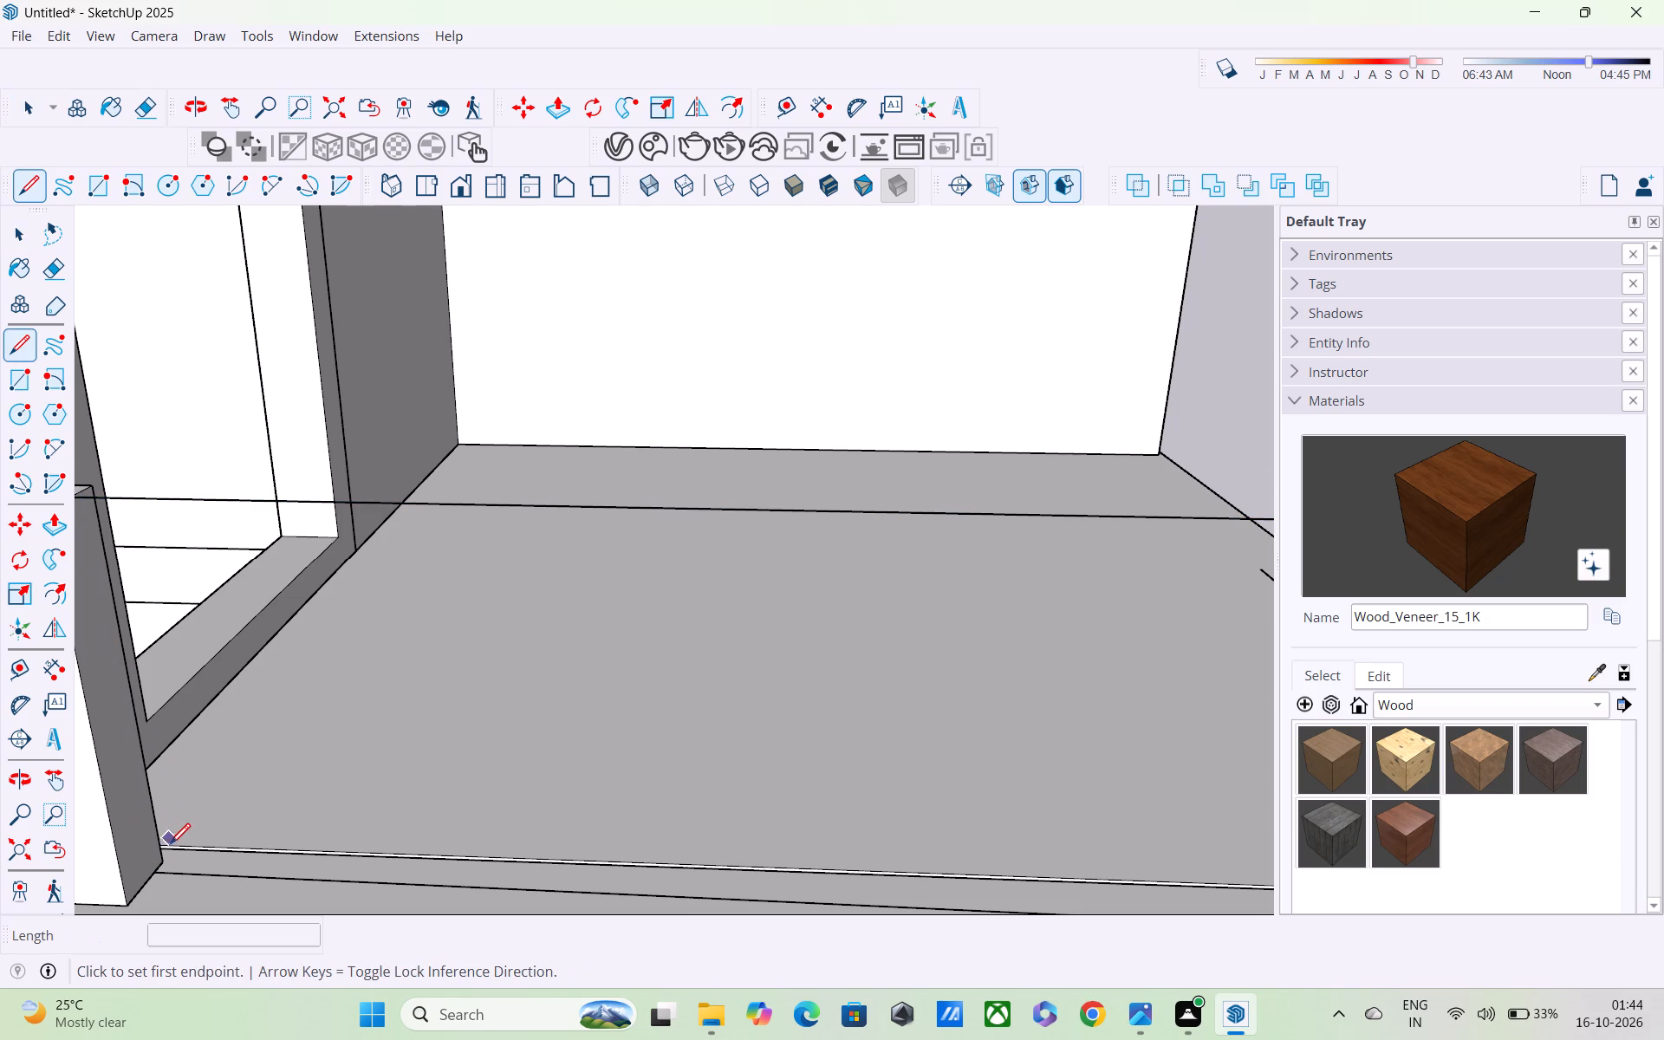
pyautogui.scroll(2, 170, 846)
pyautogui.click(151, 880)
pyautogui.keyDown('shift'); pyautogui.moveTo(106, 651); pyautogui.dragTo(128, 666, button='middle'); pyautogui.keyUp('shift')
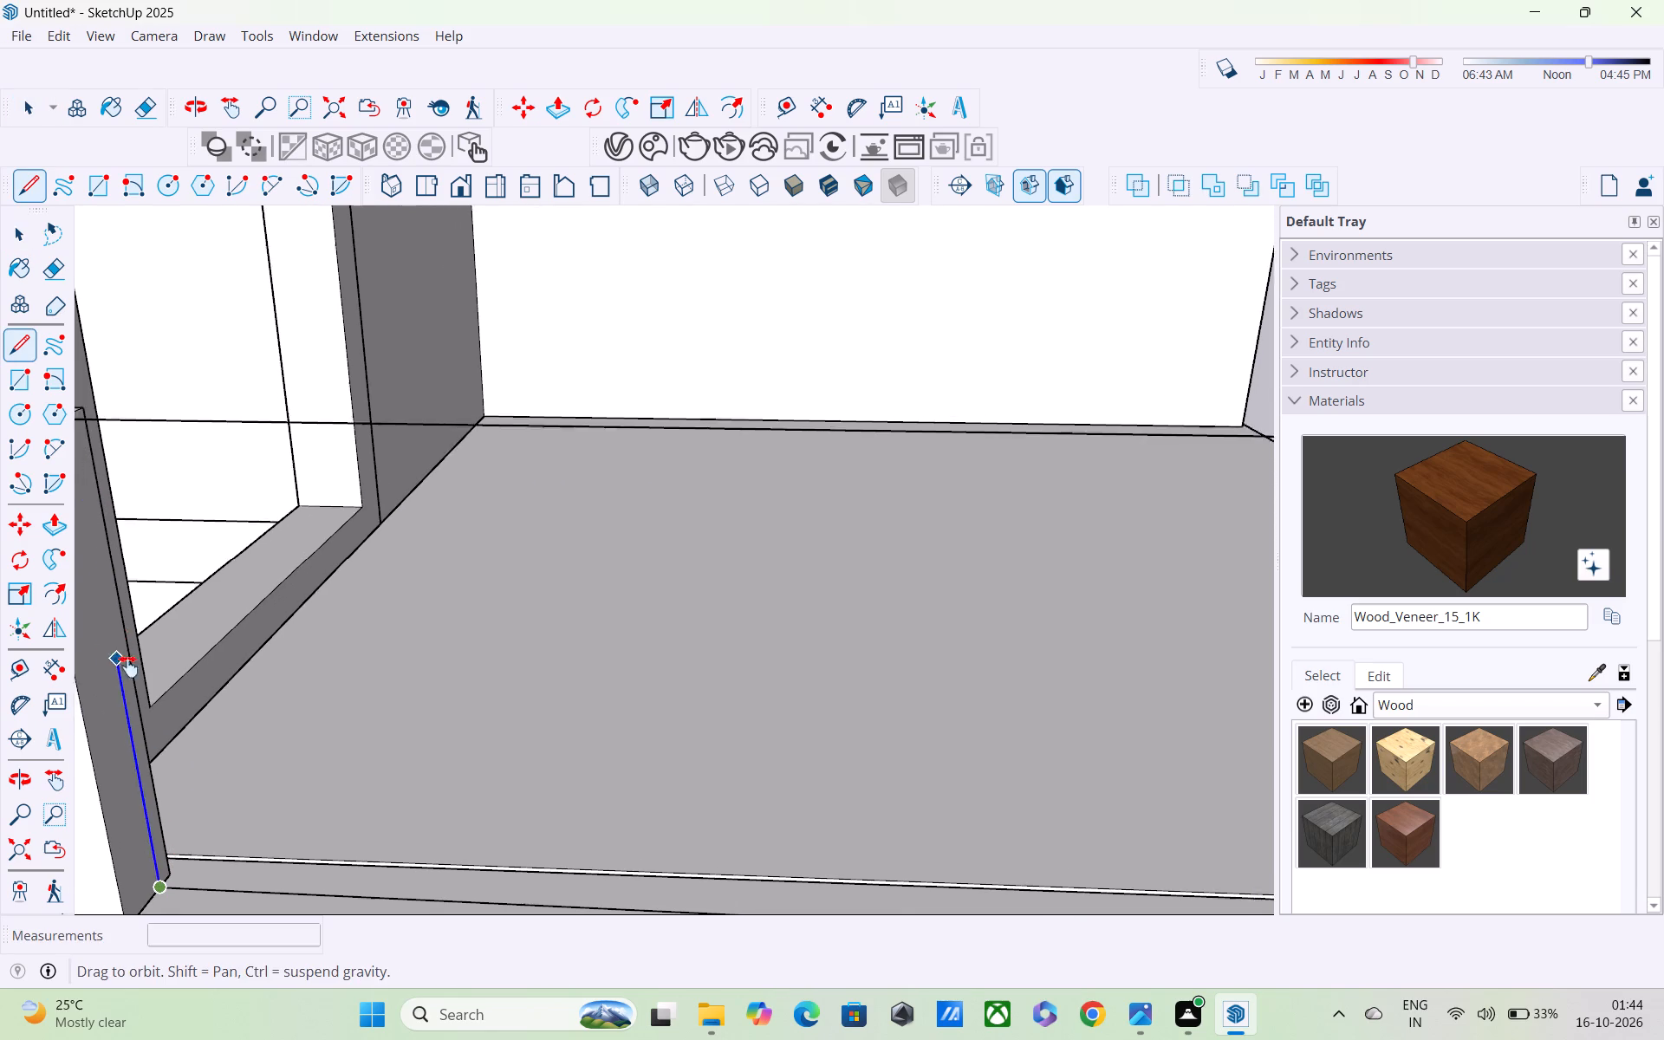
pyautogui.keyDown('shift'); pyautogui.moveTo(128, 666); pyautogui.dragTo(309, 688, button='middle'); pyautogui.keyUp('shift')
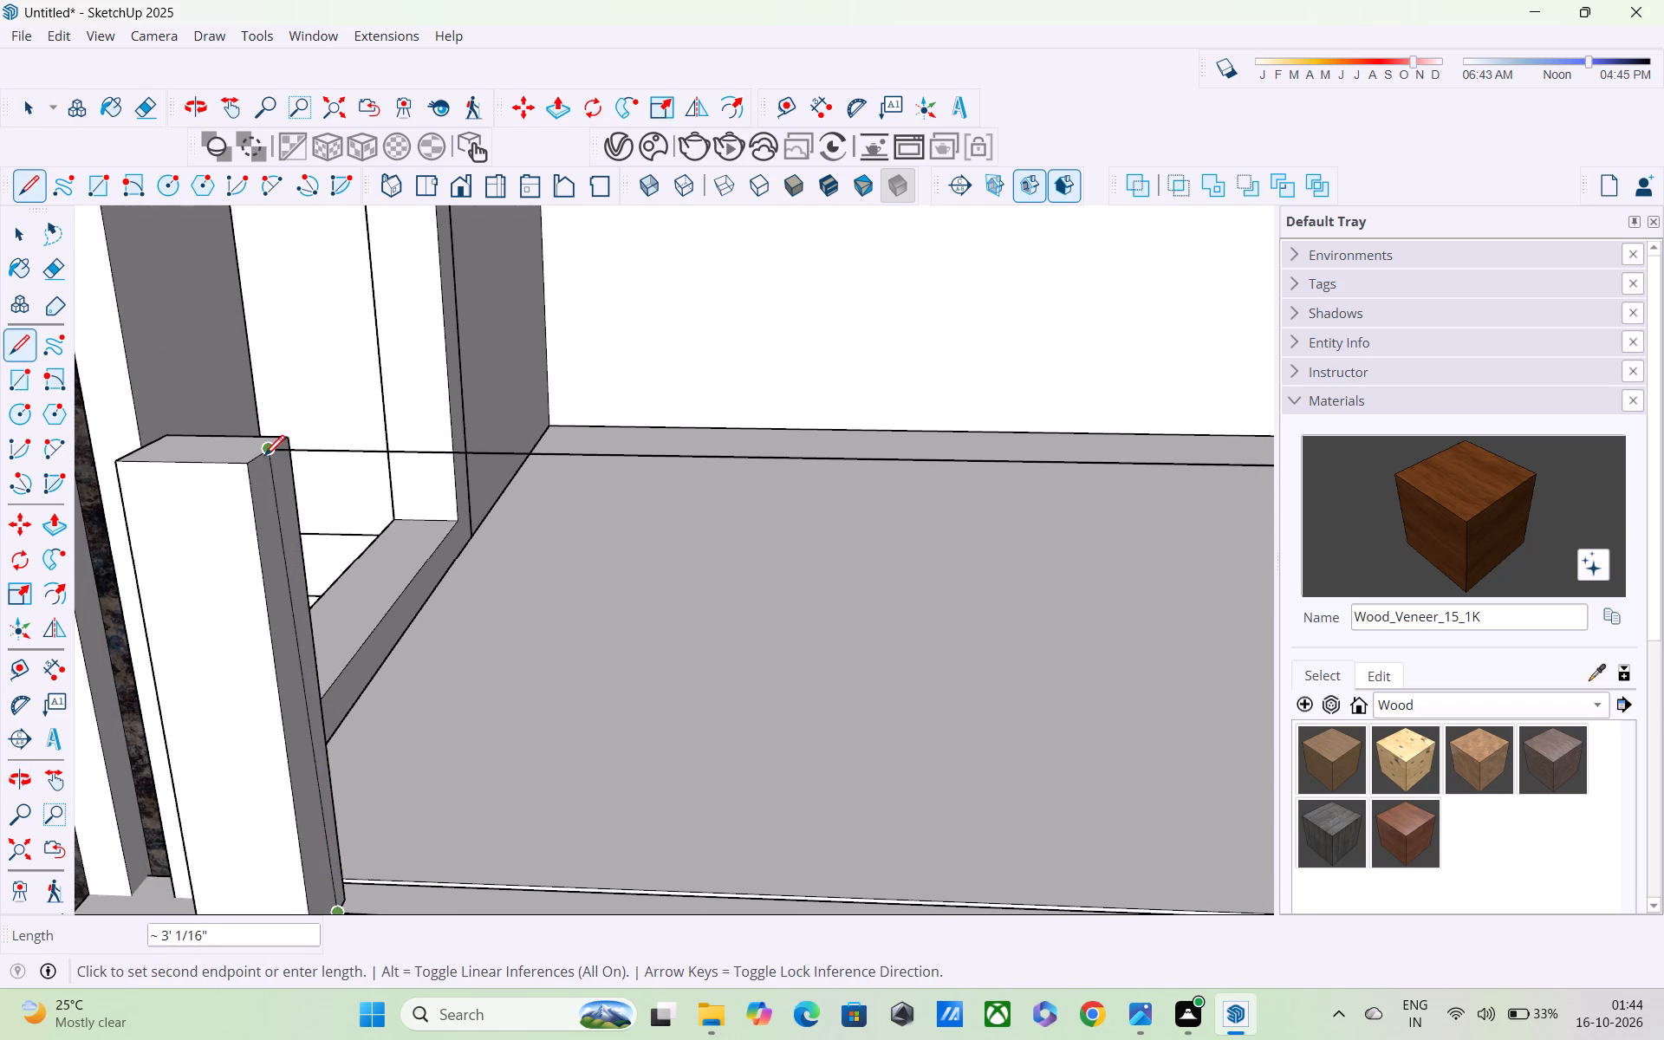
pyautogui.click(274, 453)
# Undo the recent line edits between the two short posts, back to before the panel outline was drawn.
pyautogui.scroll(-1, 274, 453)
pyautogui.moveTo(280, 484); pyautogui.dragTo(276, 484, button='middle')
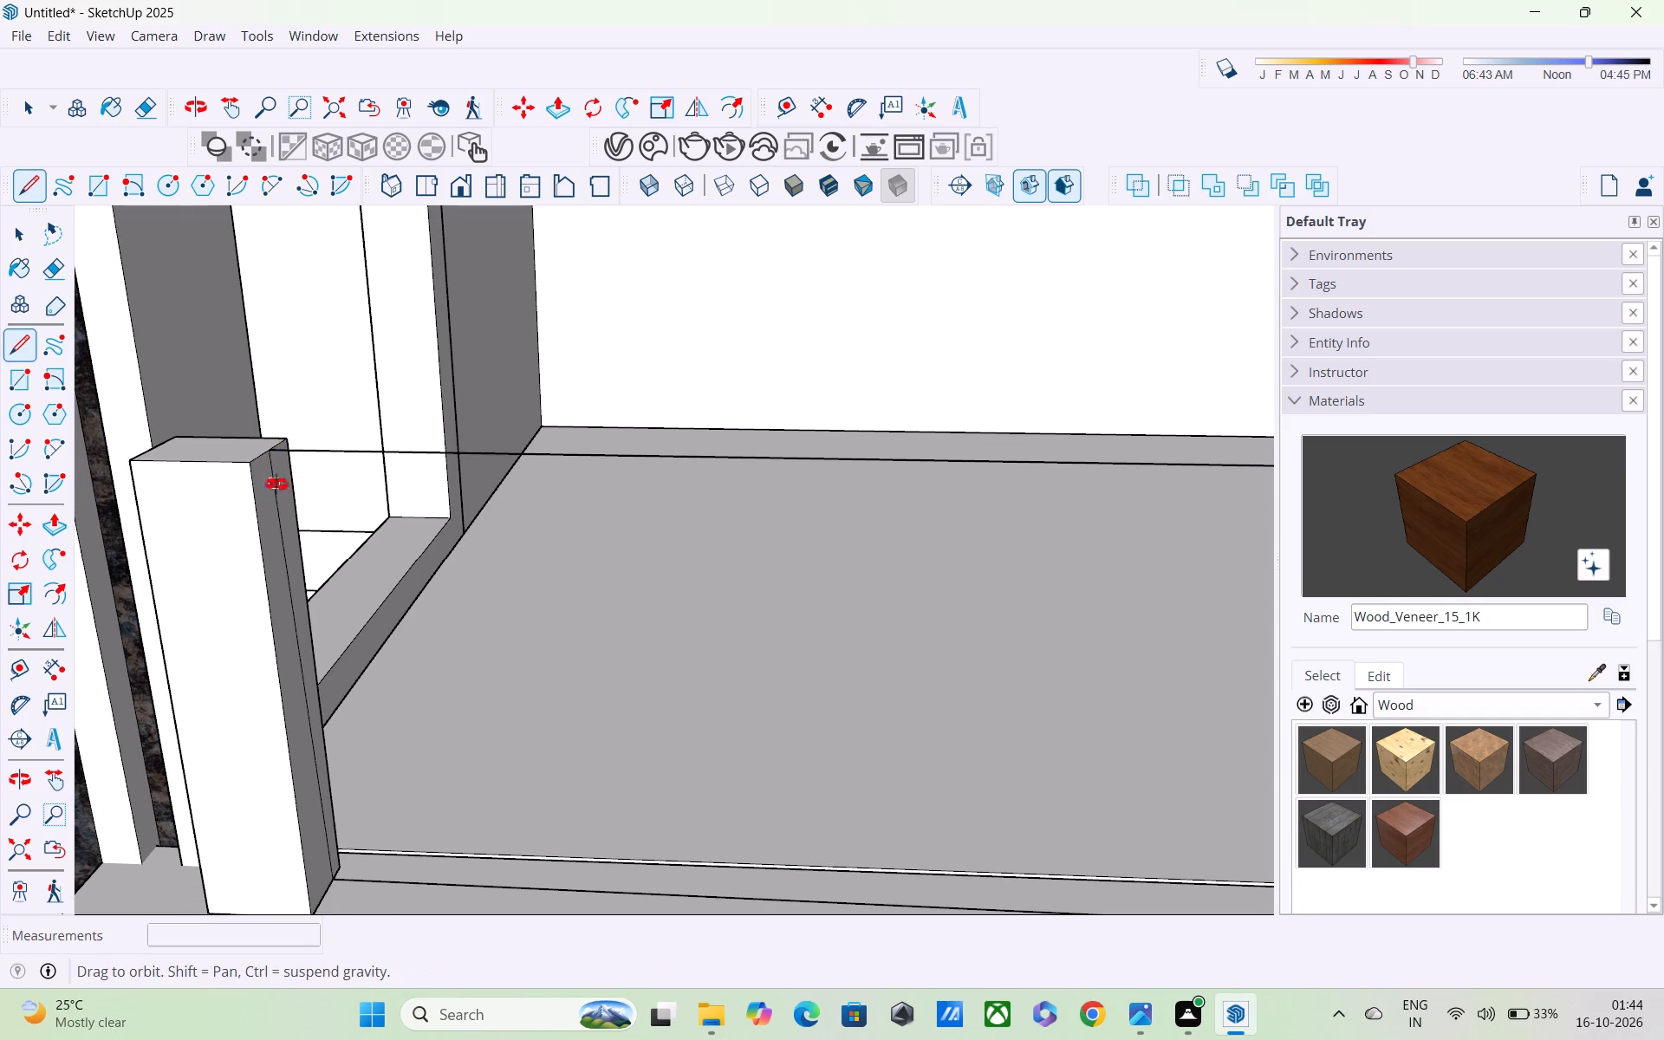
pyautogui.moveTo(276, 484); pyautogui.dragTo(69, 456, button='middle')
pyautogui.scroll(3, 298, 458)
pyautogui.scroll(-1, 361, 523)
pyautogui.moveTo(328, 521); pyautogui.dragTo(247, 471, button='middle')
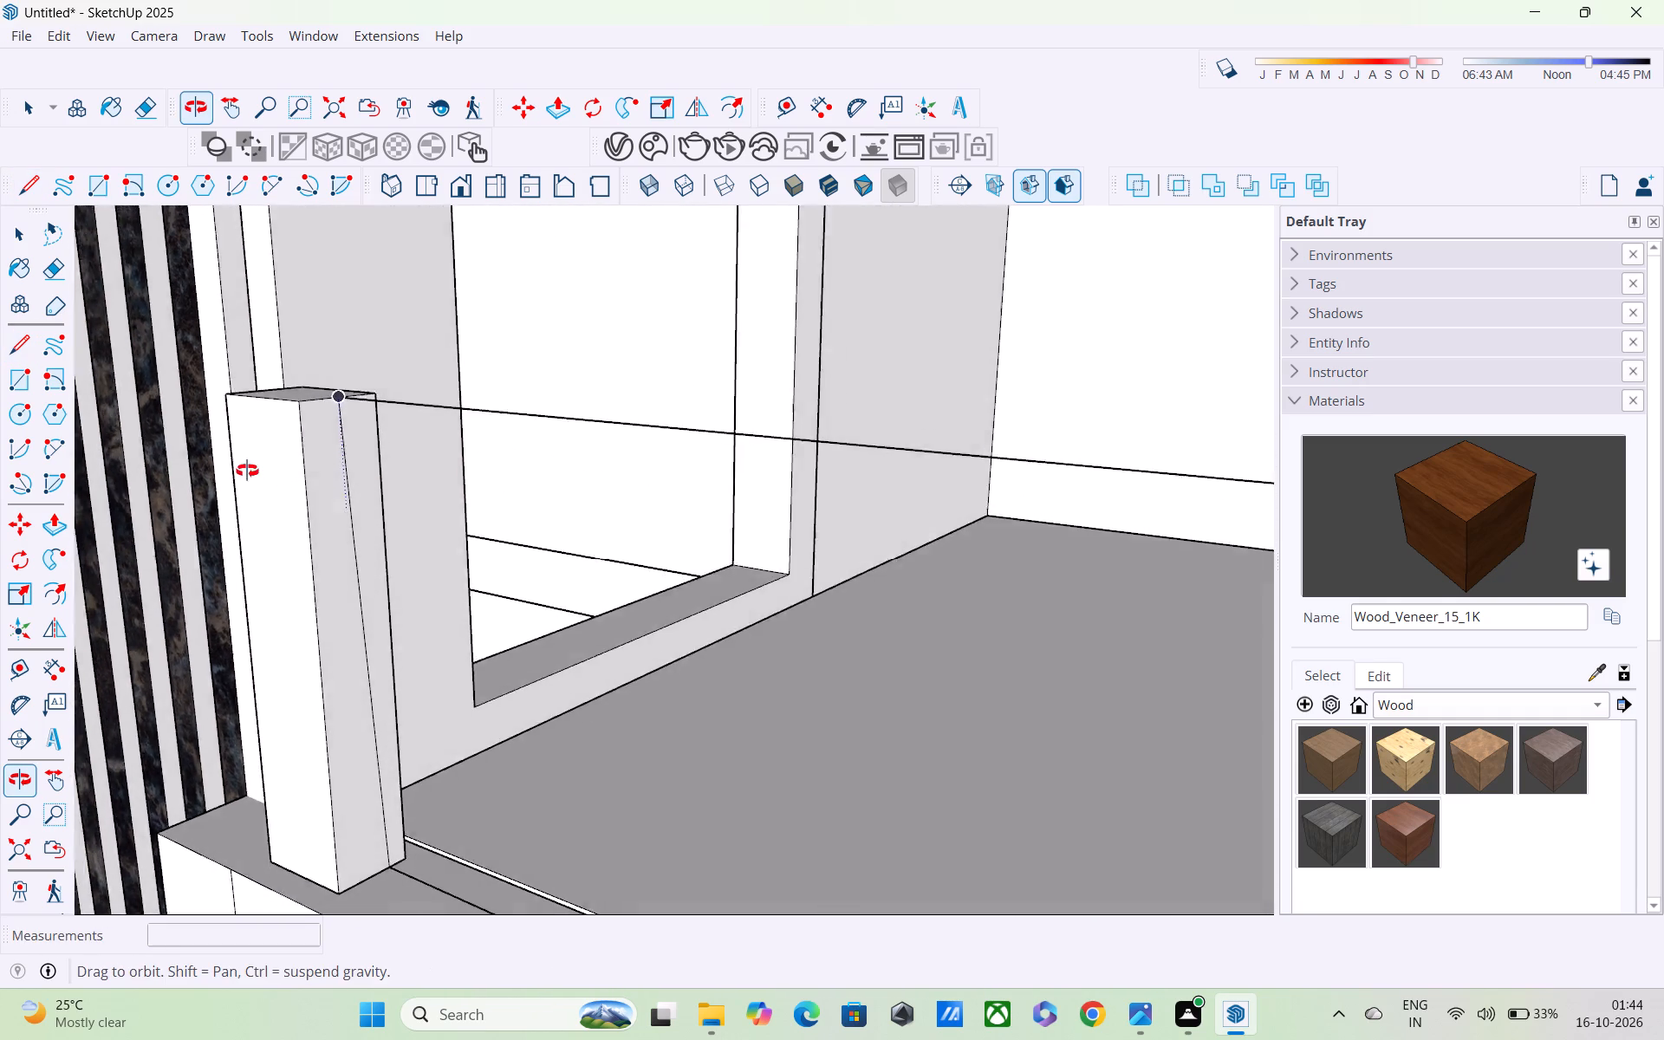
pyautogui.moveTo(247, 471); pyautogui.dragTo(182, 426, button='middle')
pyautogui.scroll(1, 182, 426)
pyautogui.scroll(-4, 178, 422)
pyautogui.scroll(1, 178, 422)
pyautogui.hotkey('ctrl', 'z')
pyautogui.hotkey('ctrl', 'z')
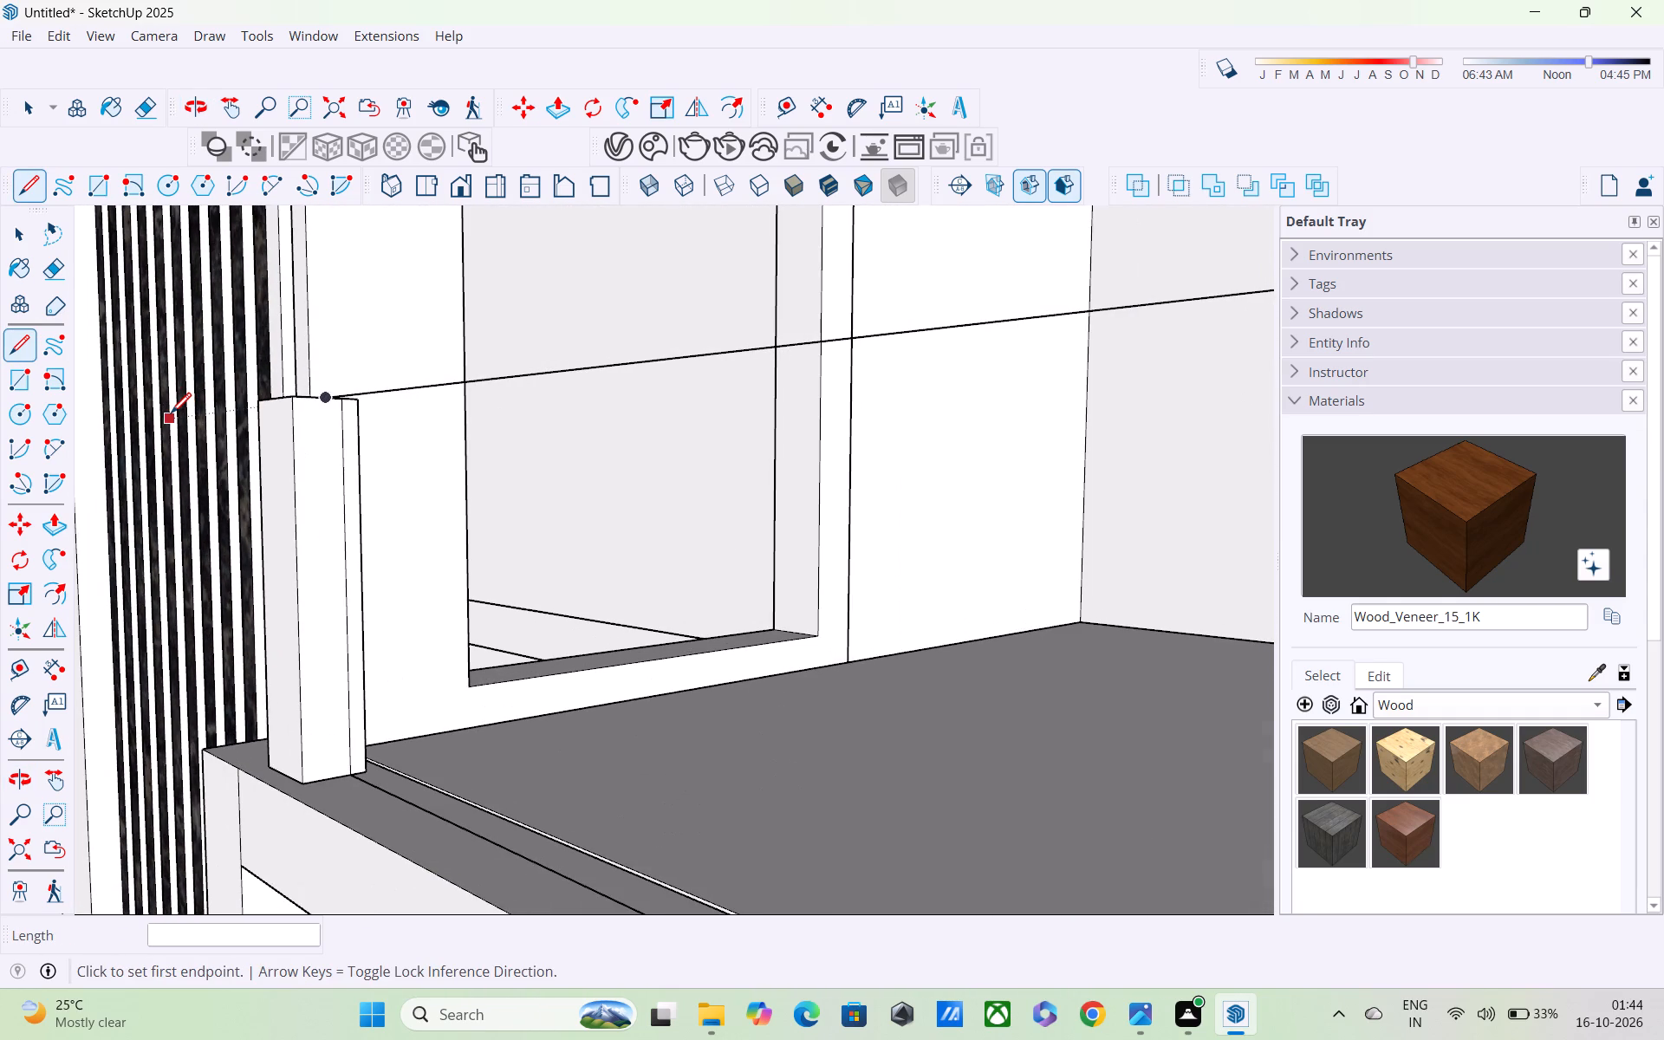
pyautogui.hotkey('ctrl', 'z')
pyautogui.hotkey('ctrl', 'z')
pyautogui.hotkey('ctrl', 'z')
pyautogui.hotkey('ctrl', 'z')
# Undo the earlier railing edits on the balcony until the outer short post is removed and only the post beside the fins remains.
pyautogui.scroll(-8, 171, 415)
pyautogui.moveTo(207, 448); pyautogui.dragTo(214, 452, button='middle')
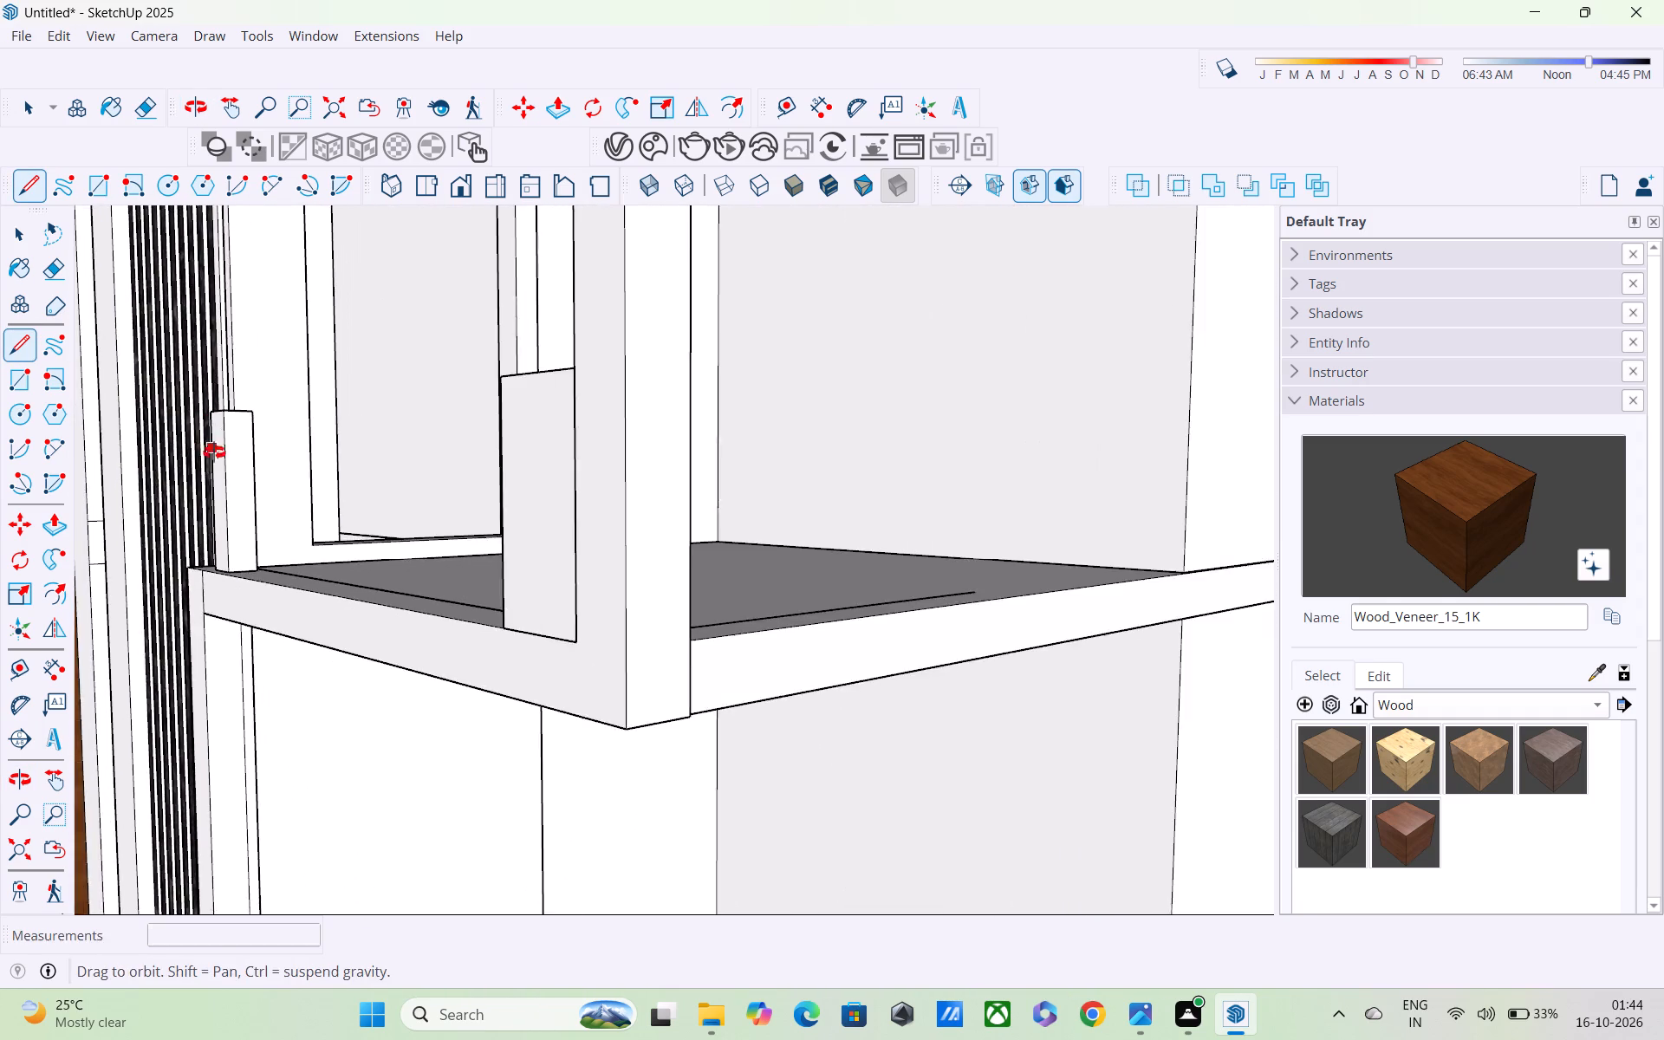
pyautogui.moveTo(214, 452); pyautogui.dragTo(374, 543, button='middle')
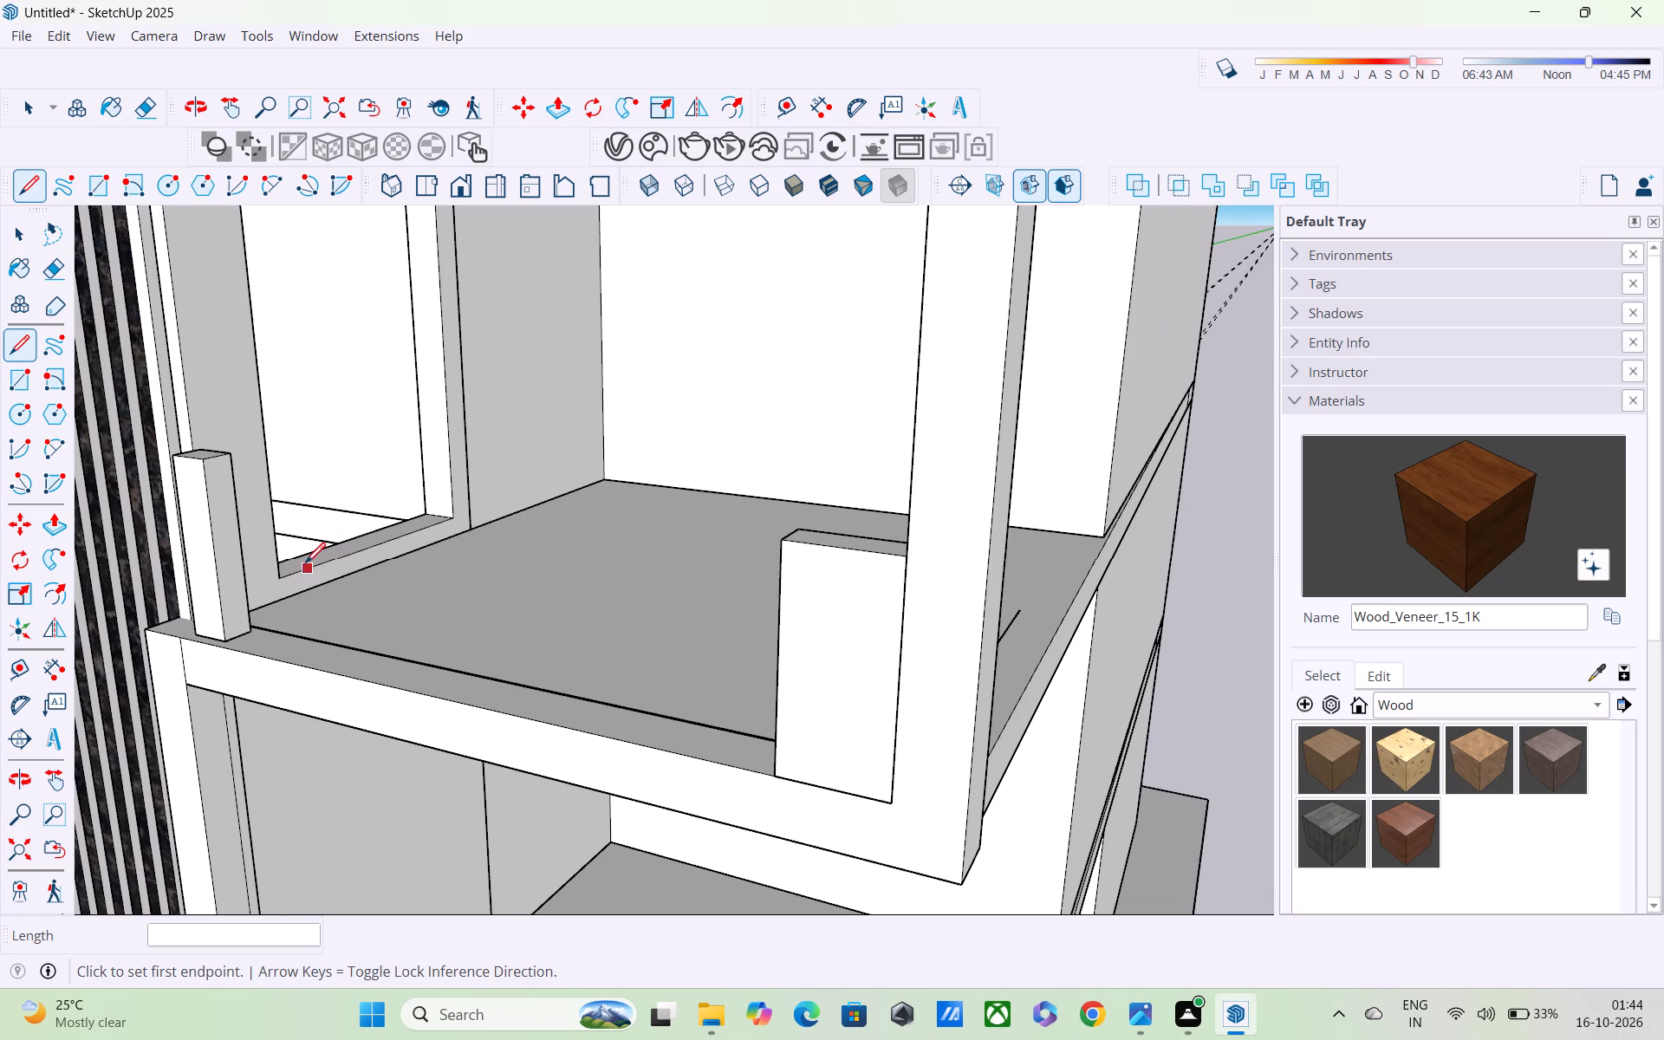
pyautogui.scroll(-2, 304, 565)
pyautogui.moveTo(407, 576); pyautogui.dragTo(653, 566, button='middle')
pyautogui.scroll(-3, 653, 562)
pyautogui.moveTo(652, 561); pyautogui.dragTo(800, 614, button='middle')
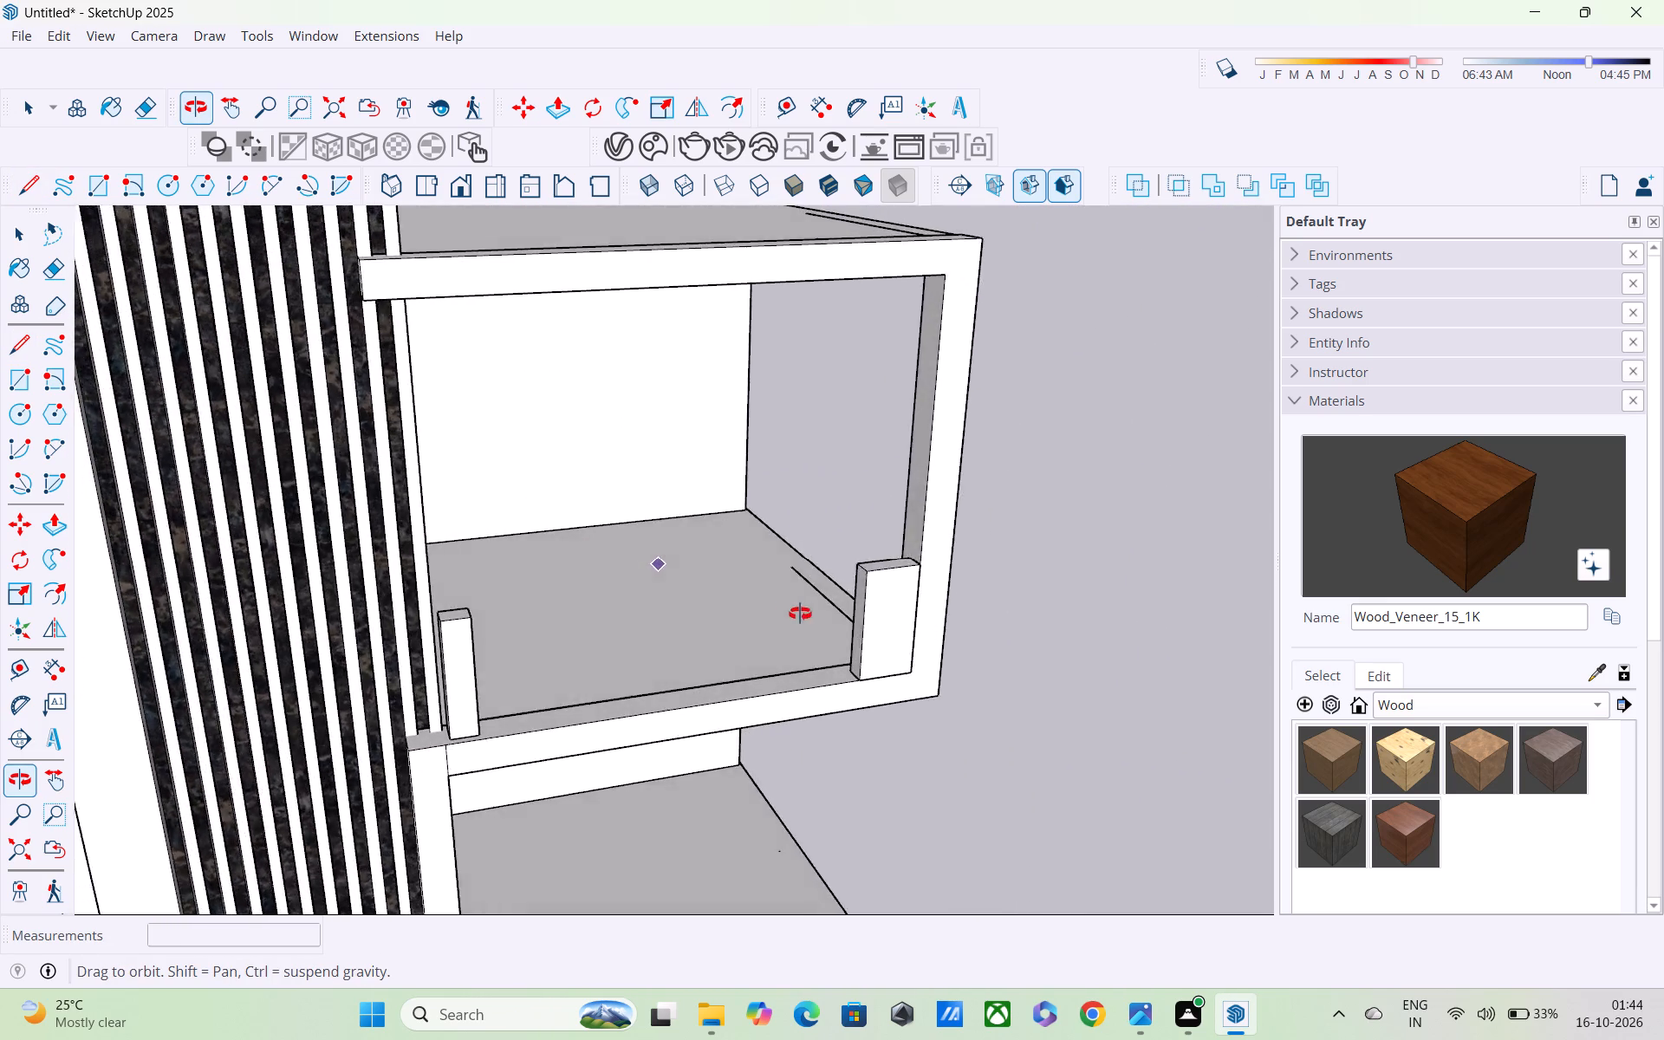
pyautogui.moveTo(800, 614); pyautogui.dragTo(1160, 471, button='middle')
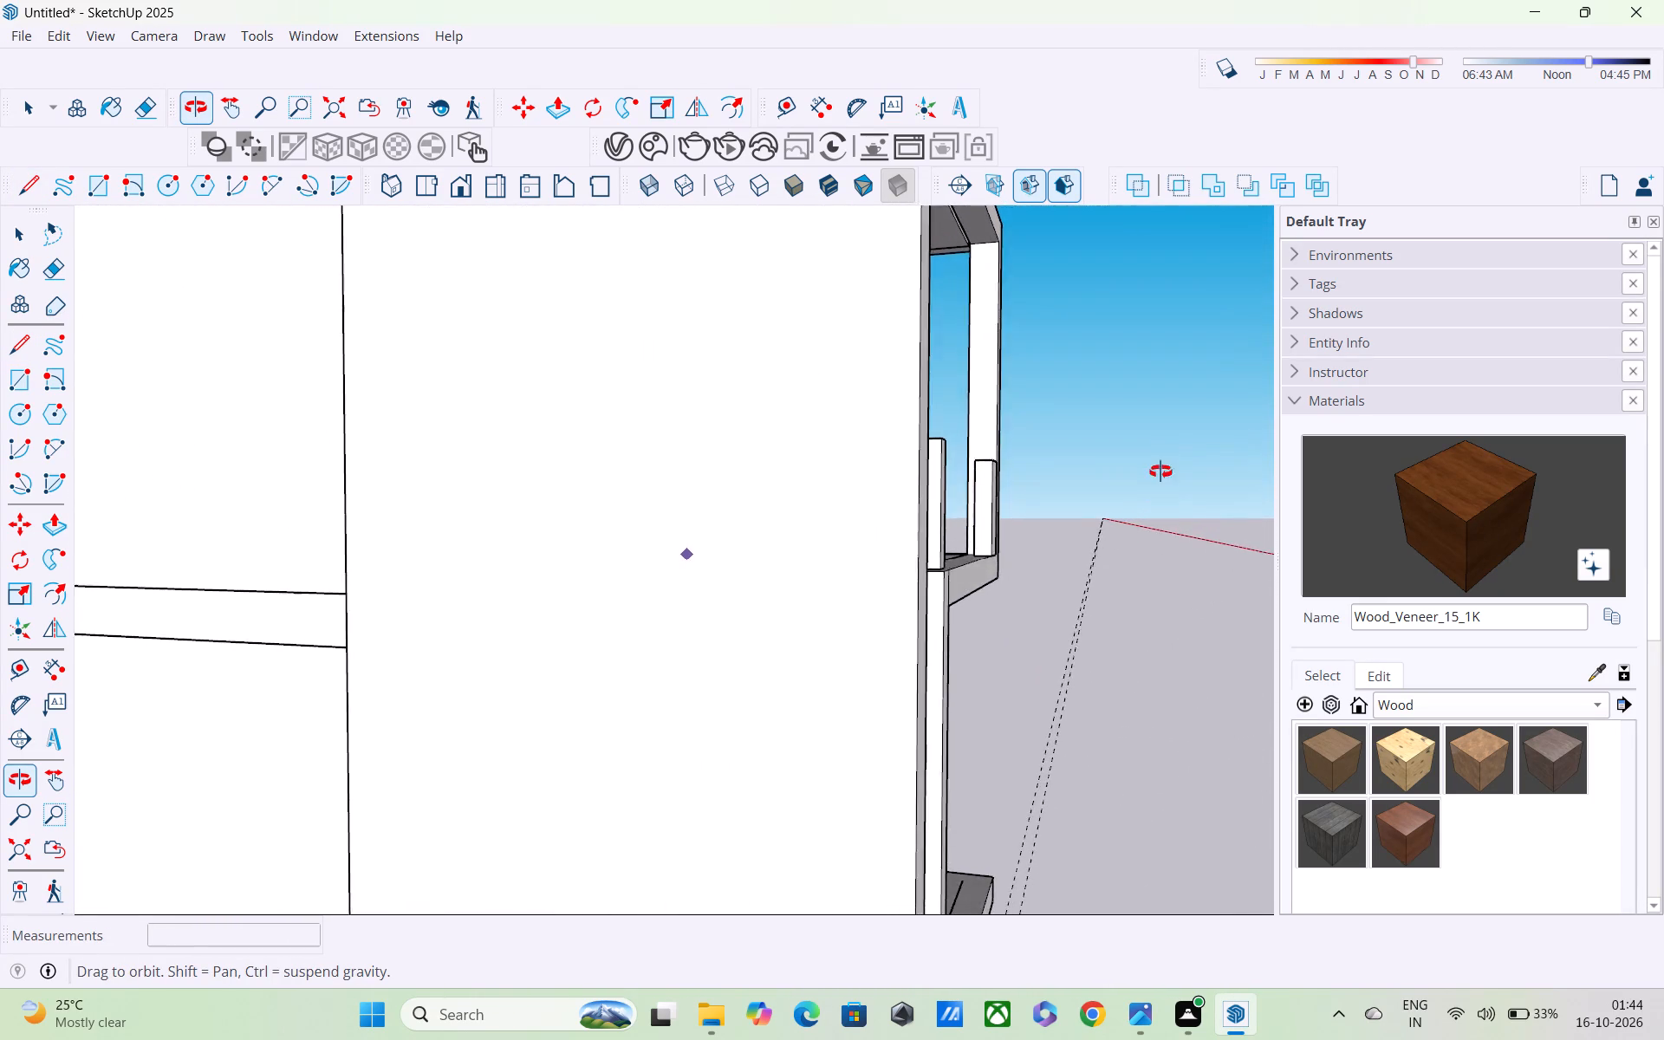
pyautogui.moveTo(1160, 471); pyautogui.dragTo(834, 587, button='middle')
pyautogui.scroll(1, 834, 587)
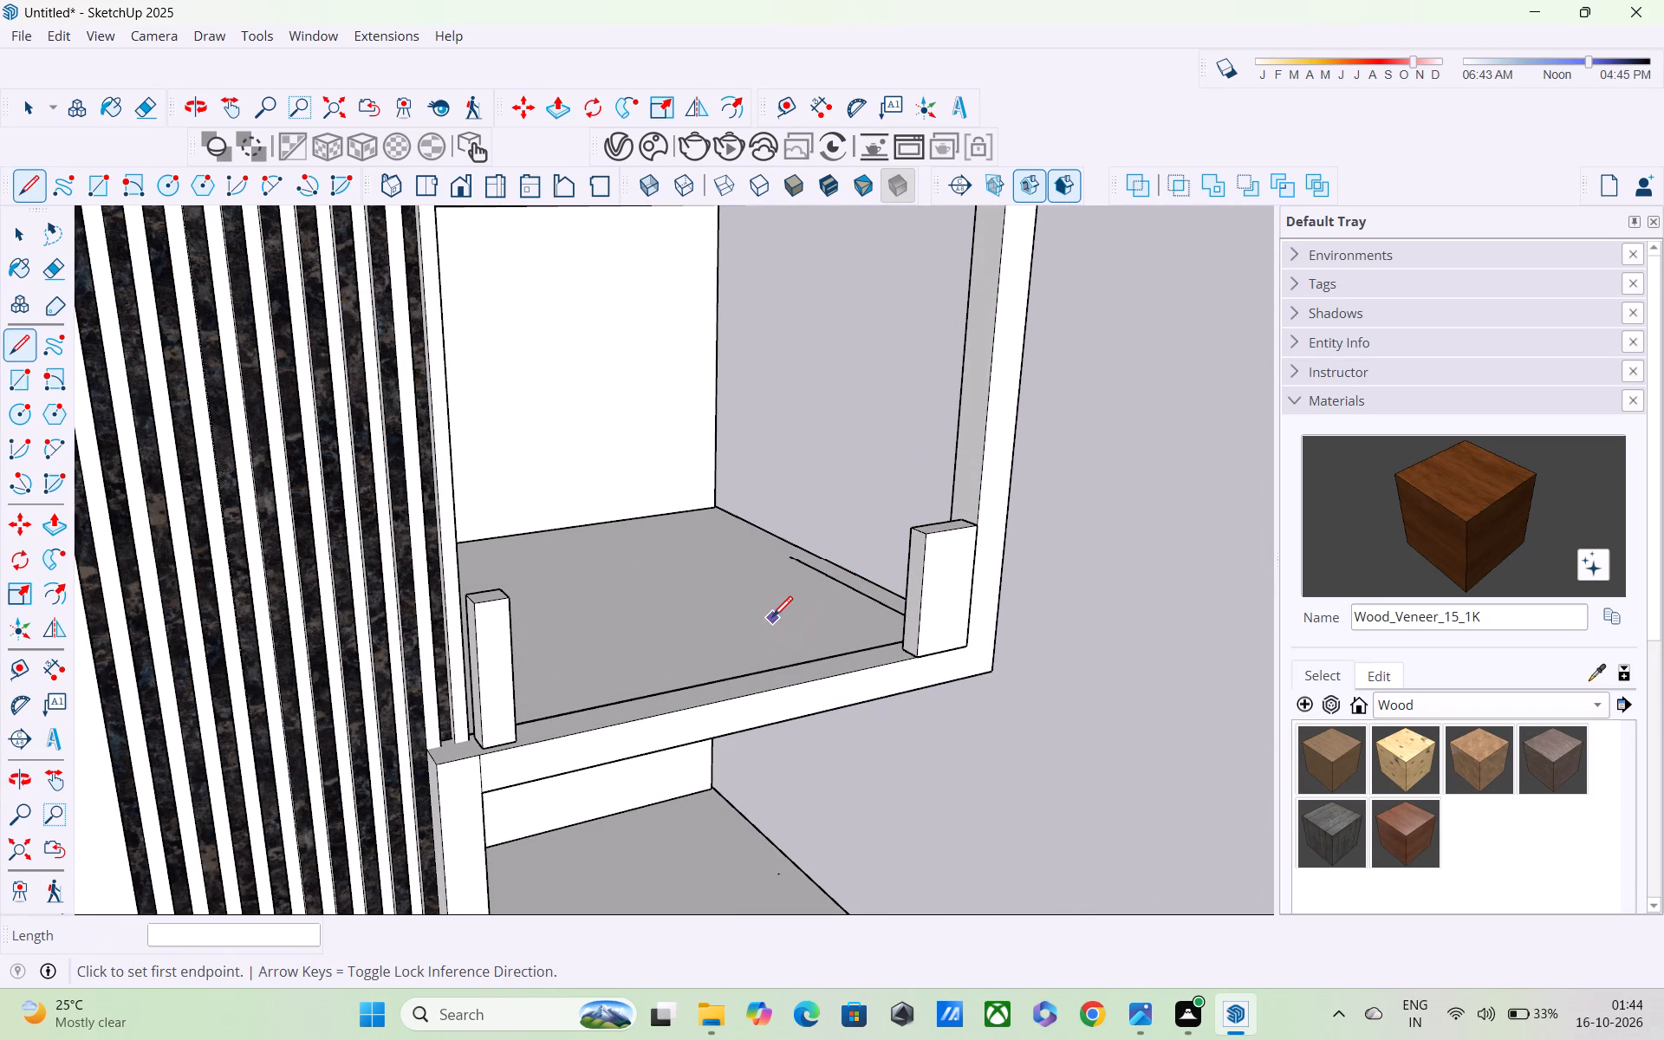
pyautogui.hotkey('ctrl', 'z')
pyautogui.hotkey('ctrl', 'z')
pyautogui.hotkey('ctrl', 'z')
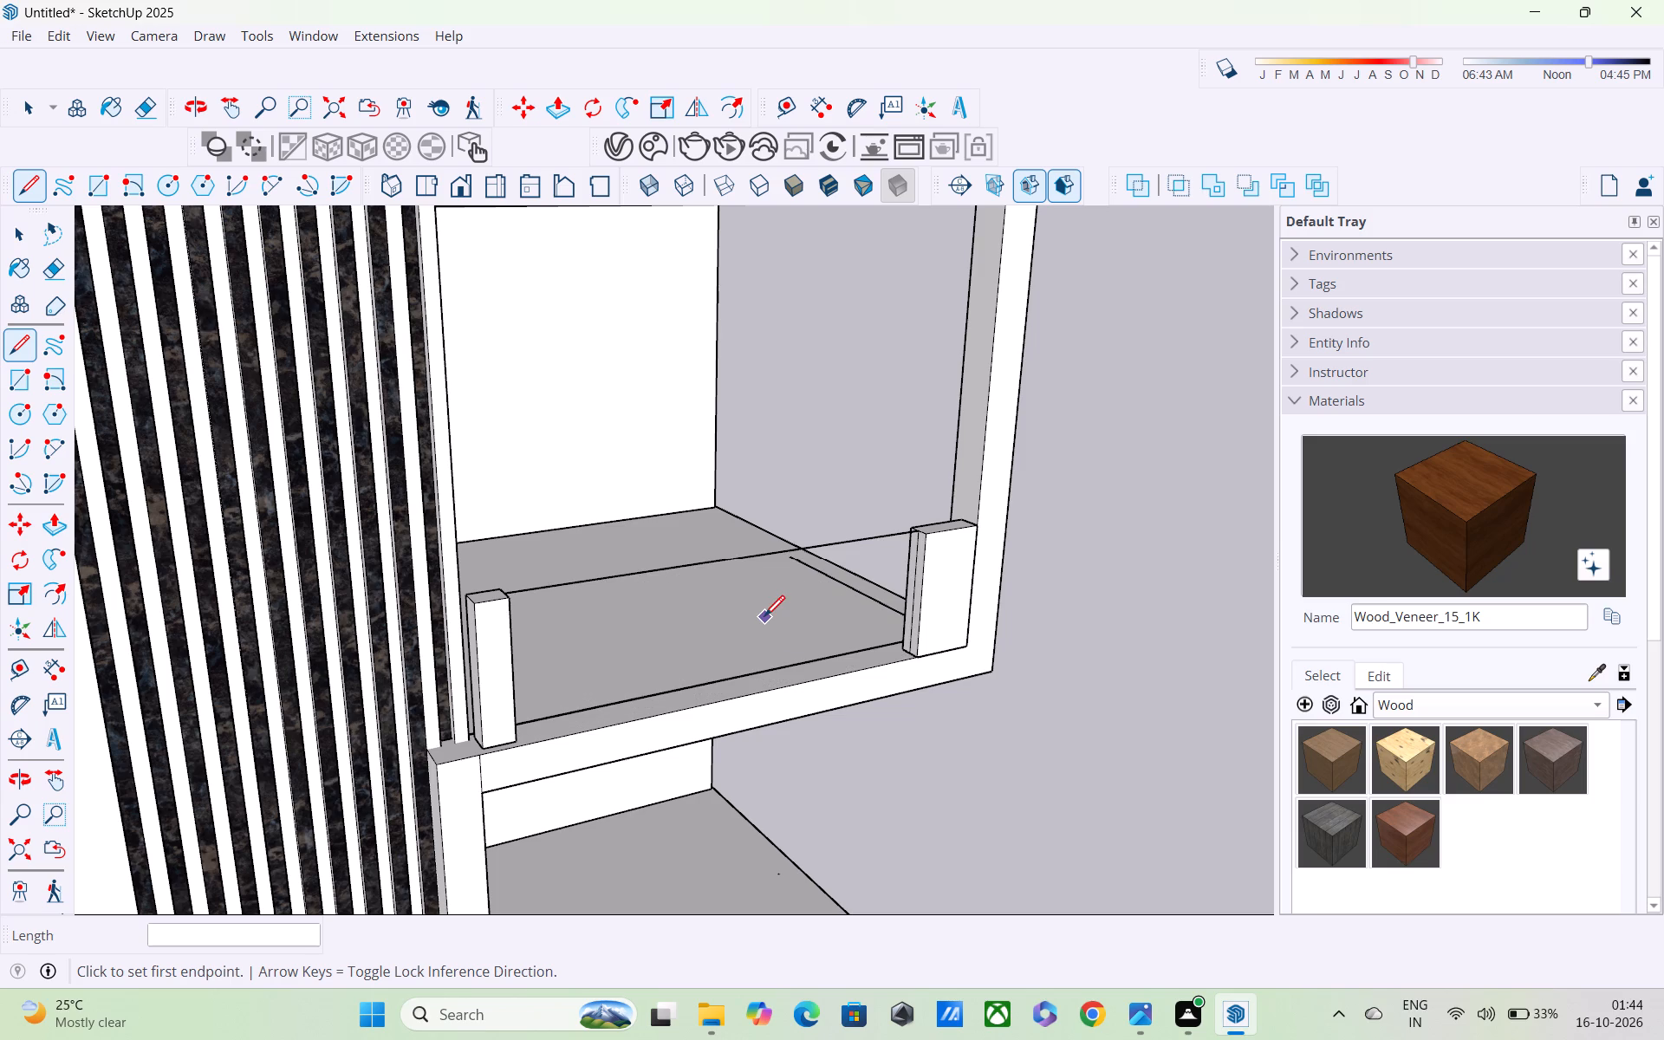
pyautogui.hotkey('ctrl', 'z')
pyautogui.hotkey('ctrl', 'z')
pyautogui.hotkey('ctrl', 'z')
pyautogui.hotkey('ctrl', 'z')
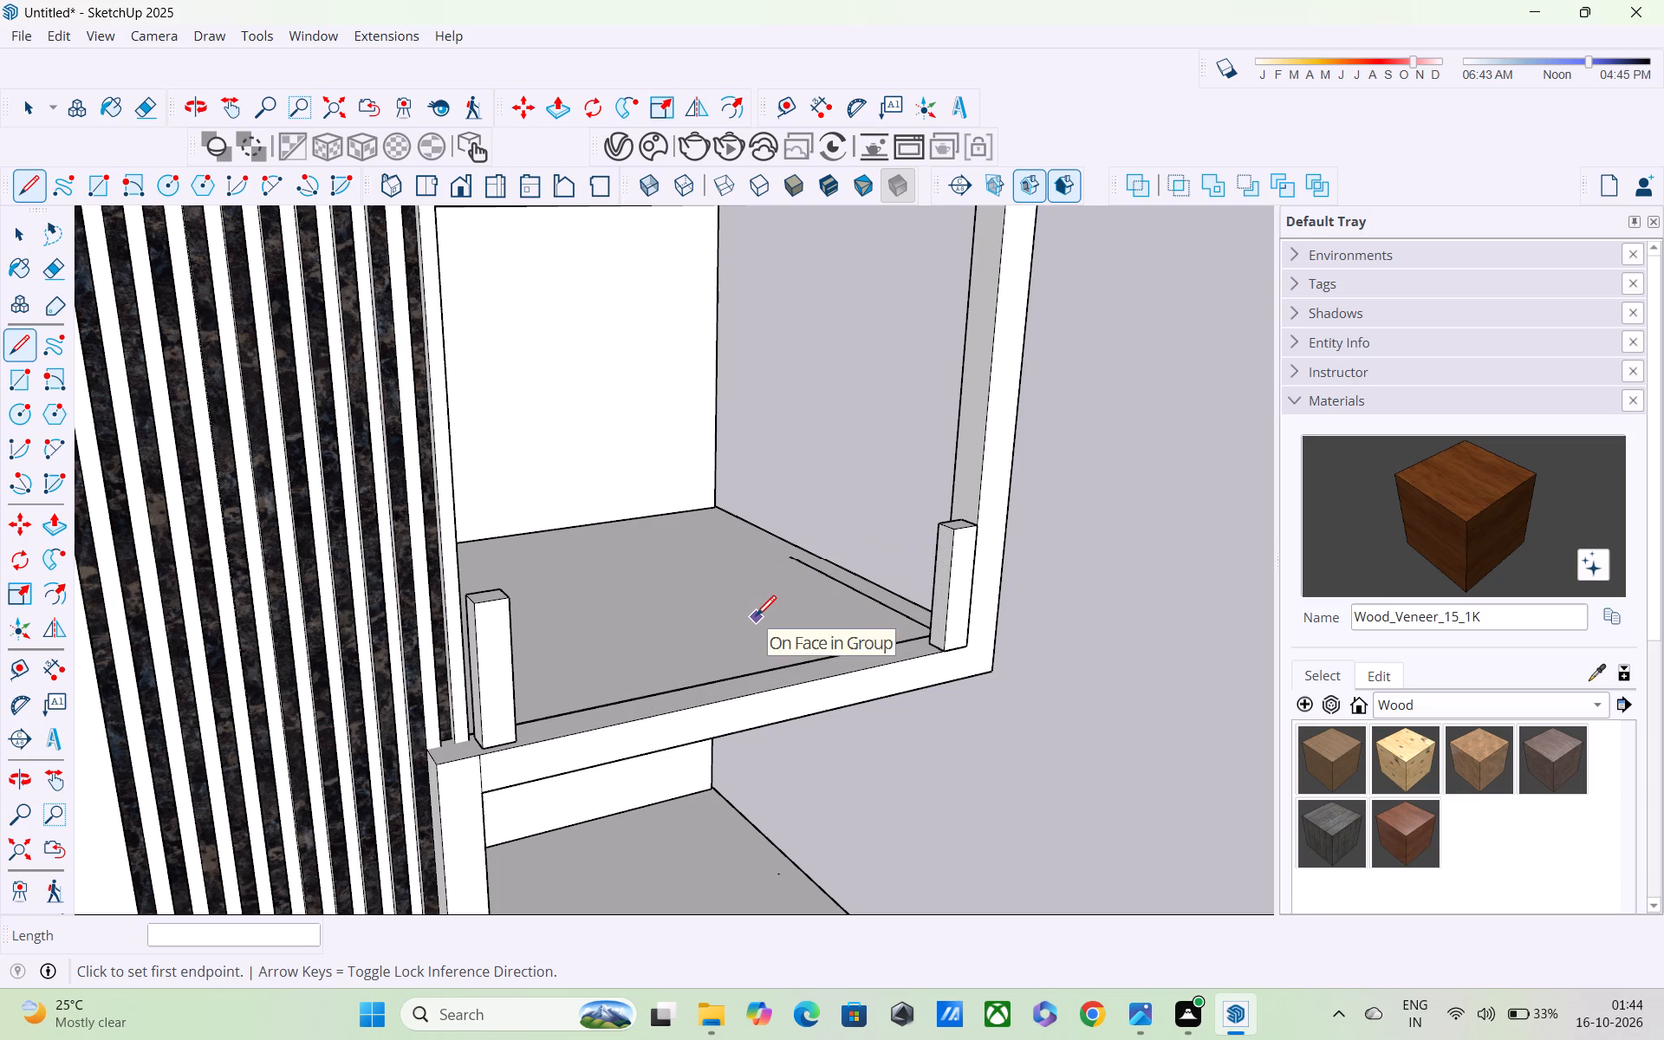
pyautogui.hotkey('ctrl', 'z')
# Copy the short post beside the fins about 10' 11" along the balcony's front edge to the outer corner.
pyautogui.moveTo(582, 708); pyautogui.dragTo(284, 823, button='middle')
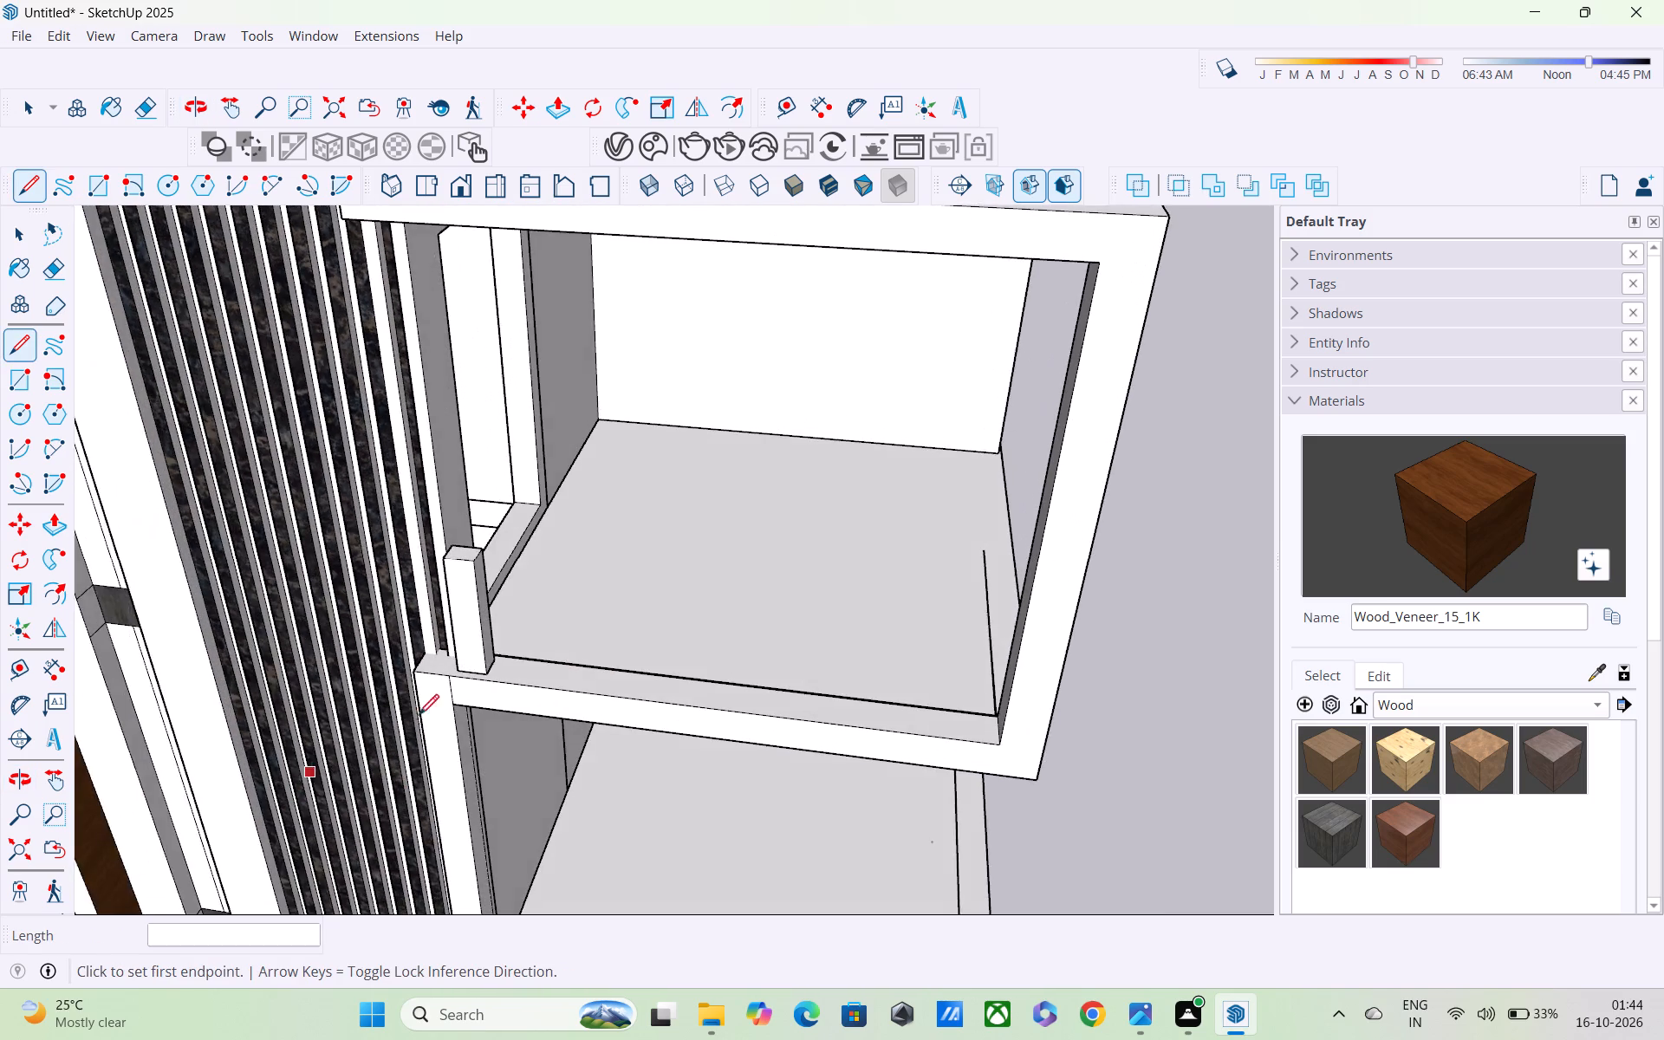
pyautogui.scroll(3, 459, 692)
pyautogui.press('space')
pyautogui.doubleClick(460, 602)
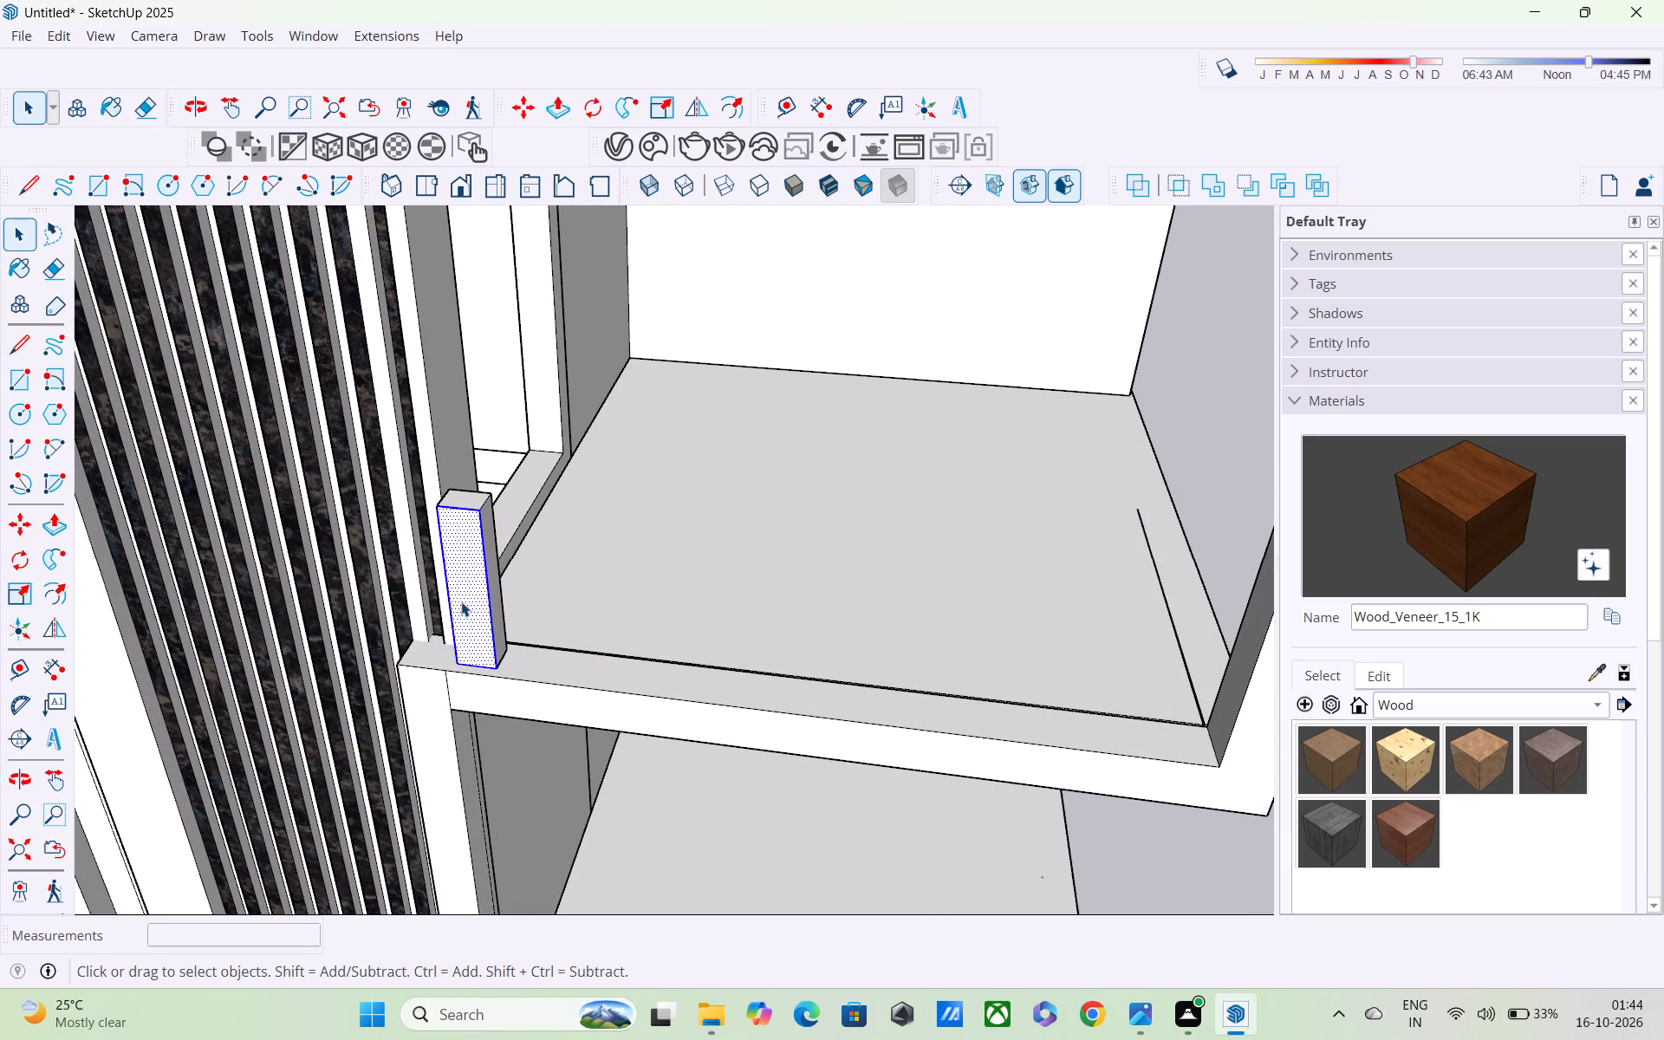
pyautogui.tripleClick(461, 601)
pyautogui.click(466, 586)
pyautogui.tripleClick(466, 585)
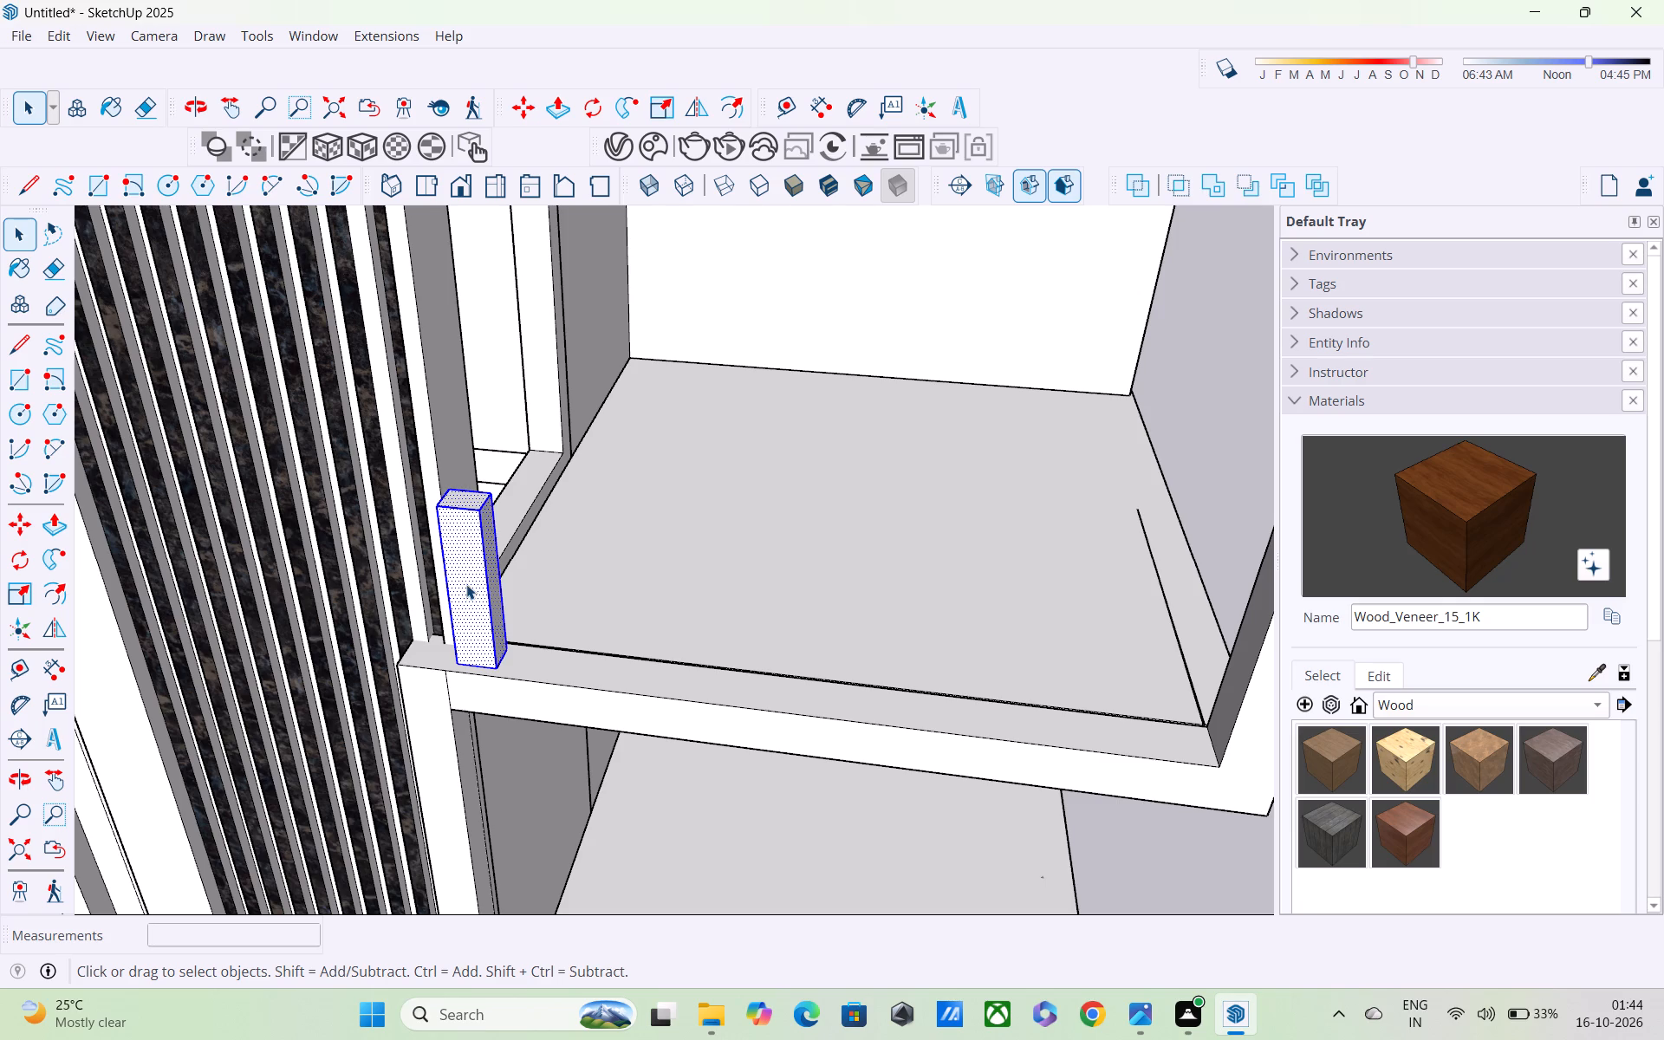
pyautogui.press('m')
pyautogui.scroll(4, 478, 602)
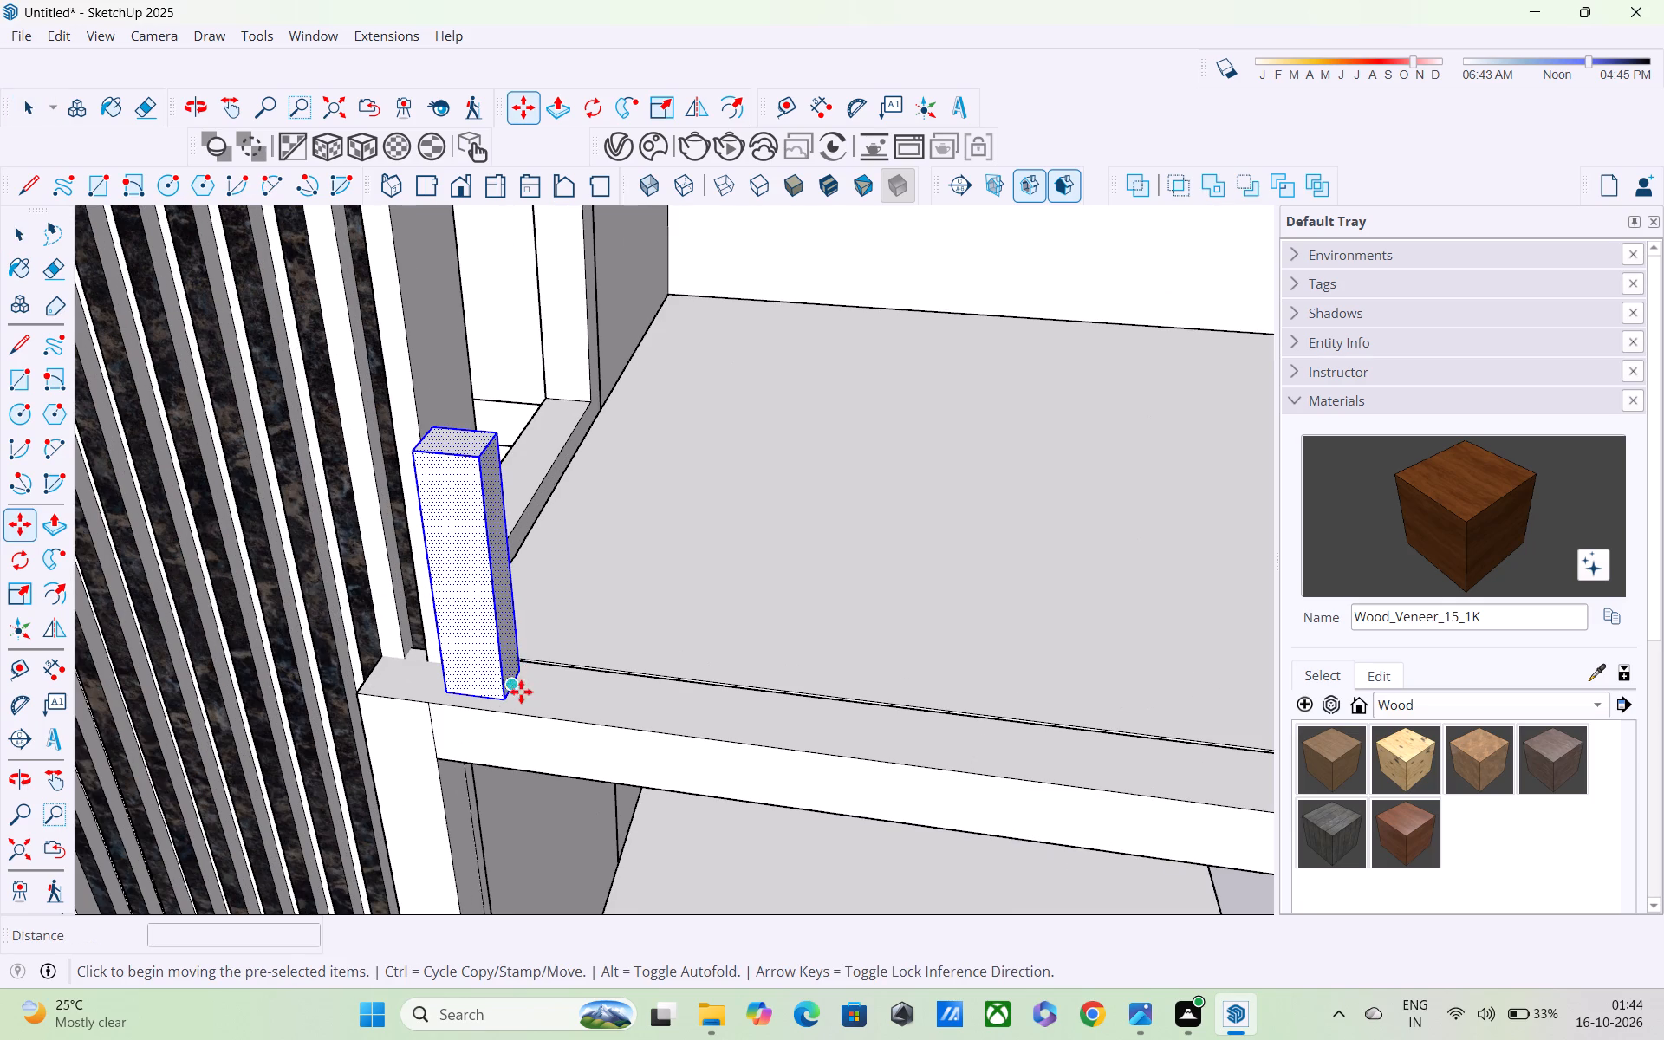
pyautogui.click(504, 696)
pyautogui.scroll(-3, 734, 705)
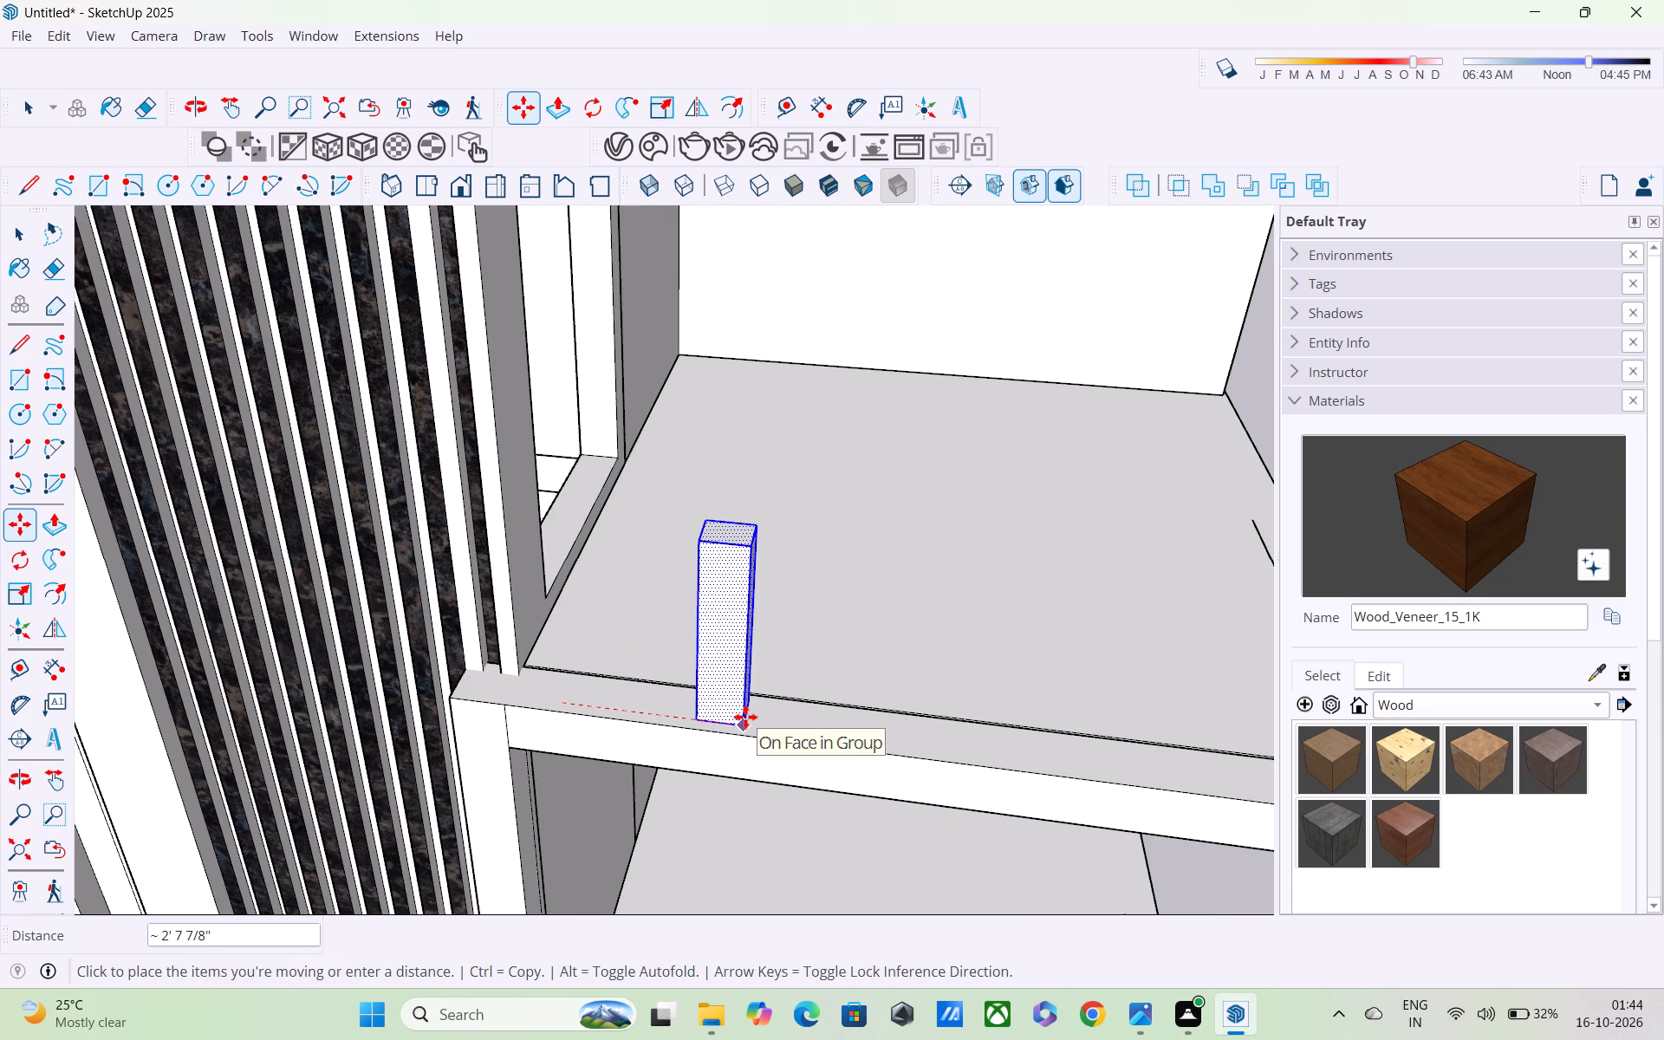
pyautogui.moveTo(908, 748); pyautogui.dragTo(779, 731, button='middle')
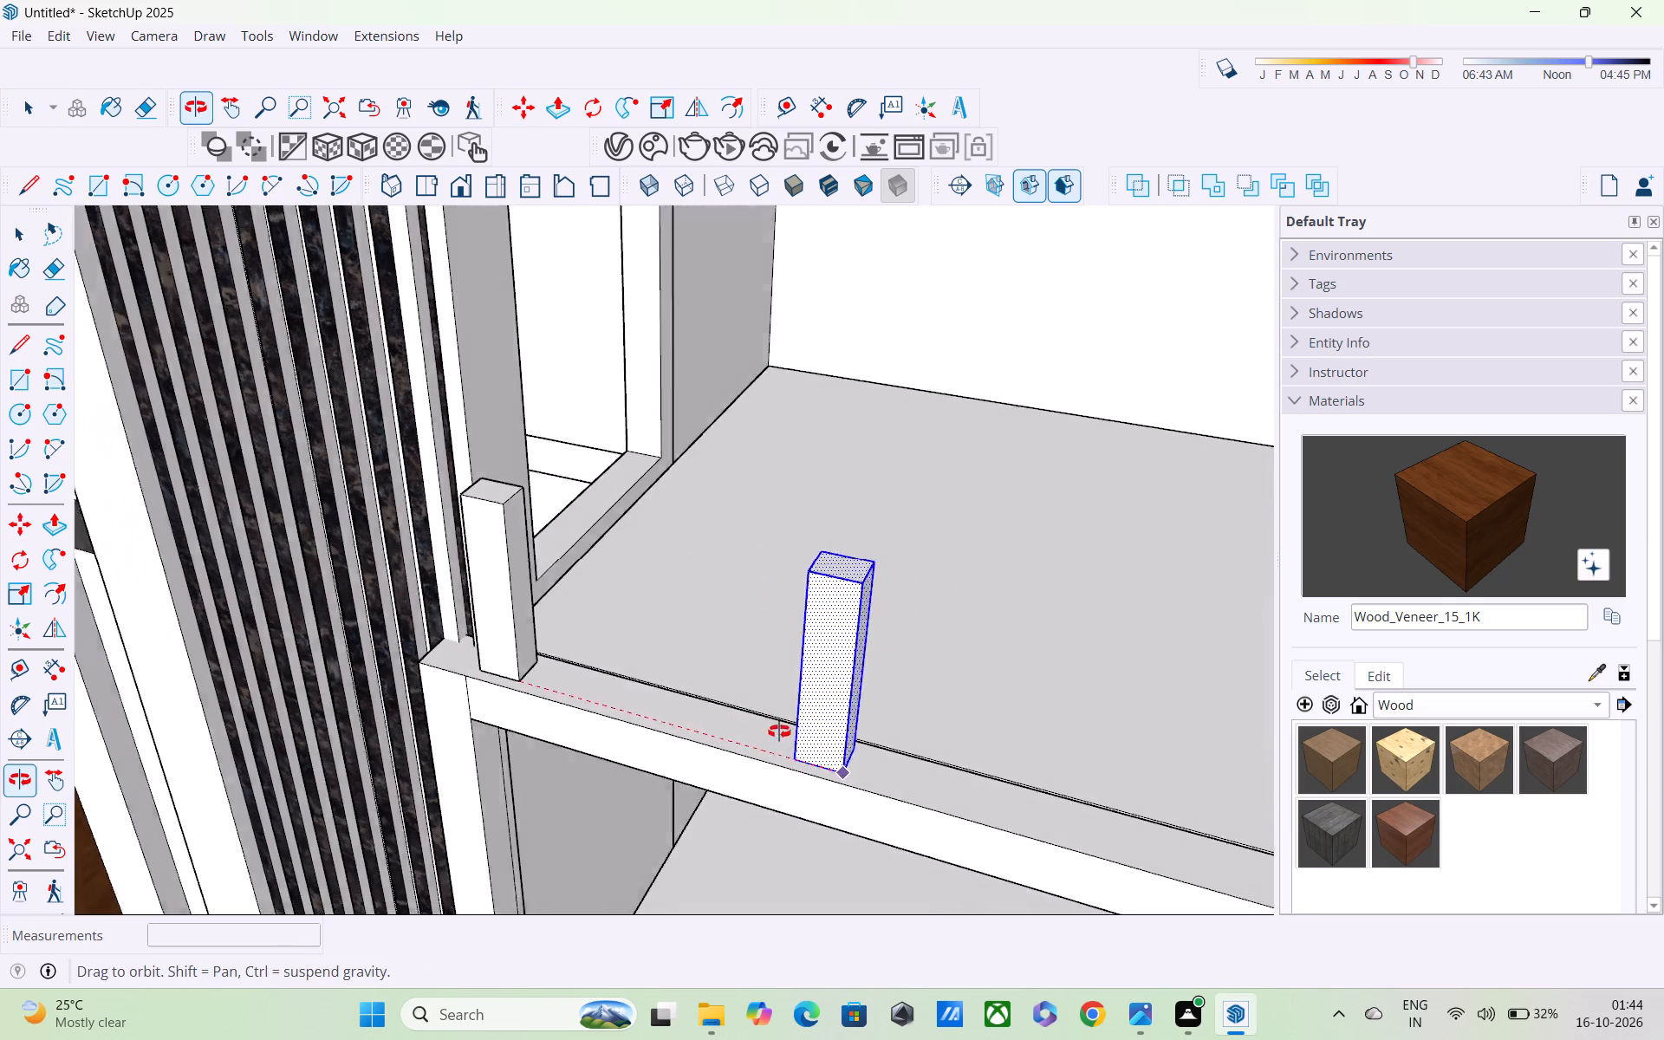
pyautogui.moveTo(779, 731); pyautogui.dragTo(729, 718, button='middle')
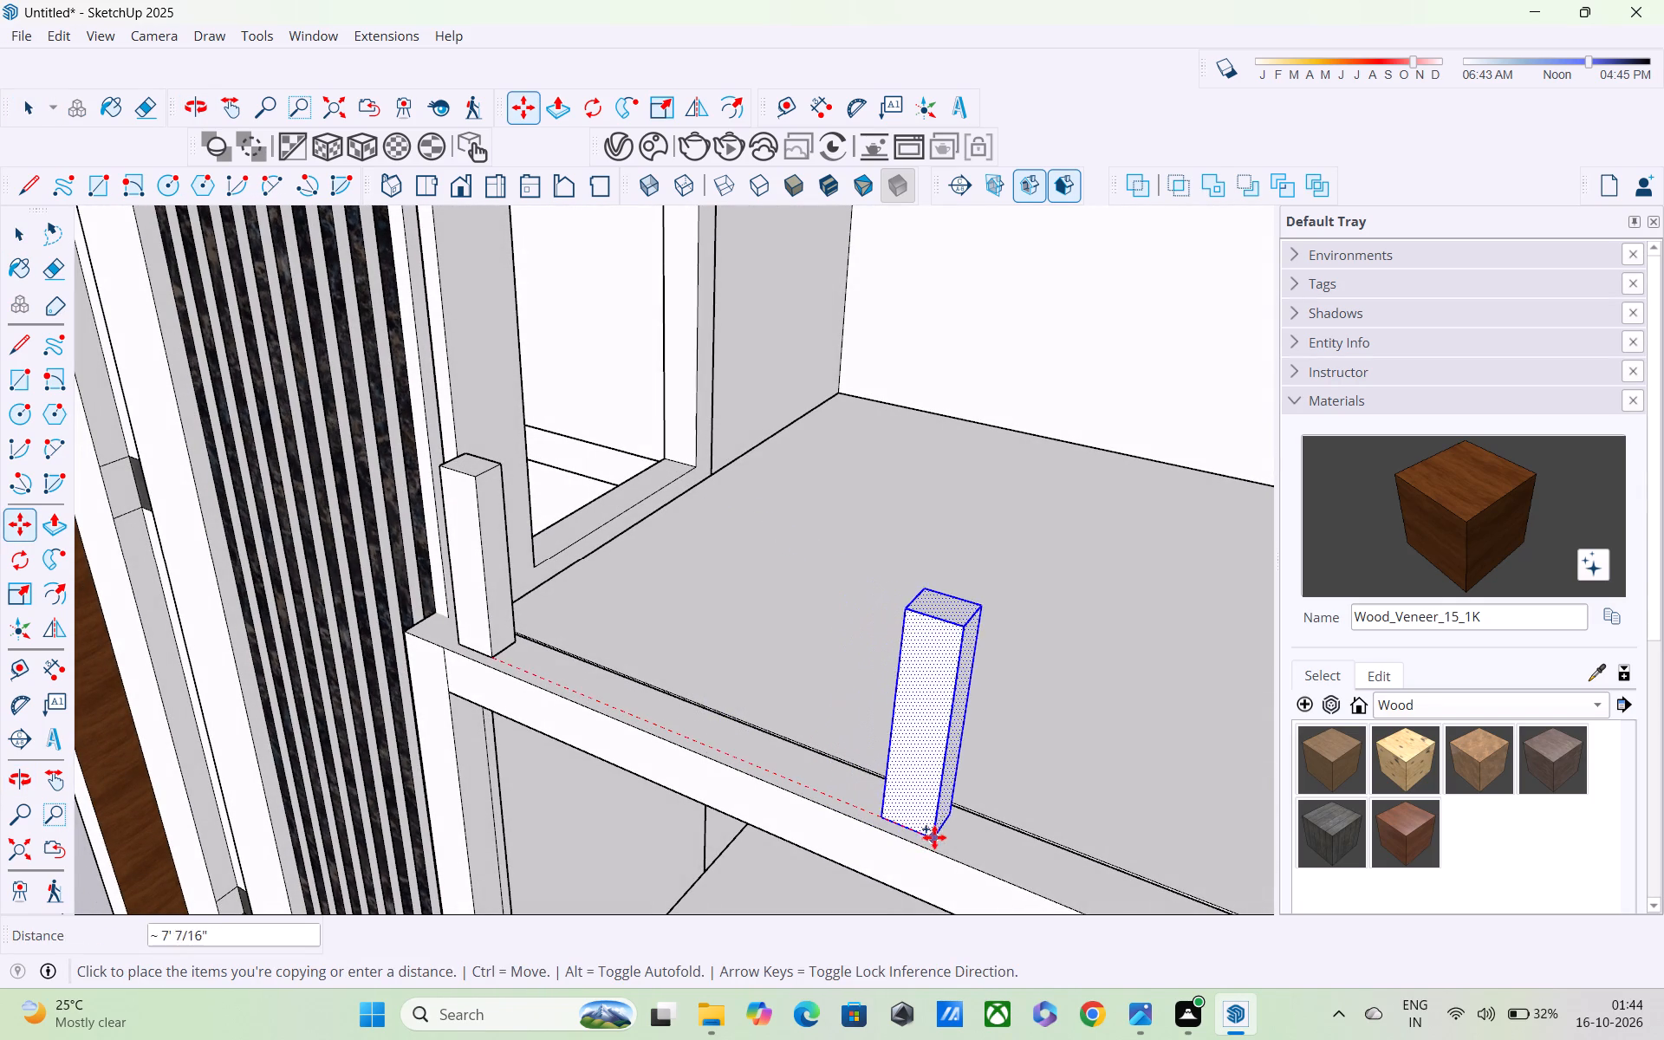
pyautogui.keyDown('shift'); pyautogui.moveTo(935, 836); pyautogui.dragTo(647, 740, button='middle'); pyautogui.keyUp('shift')
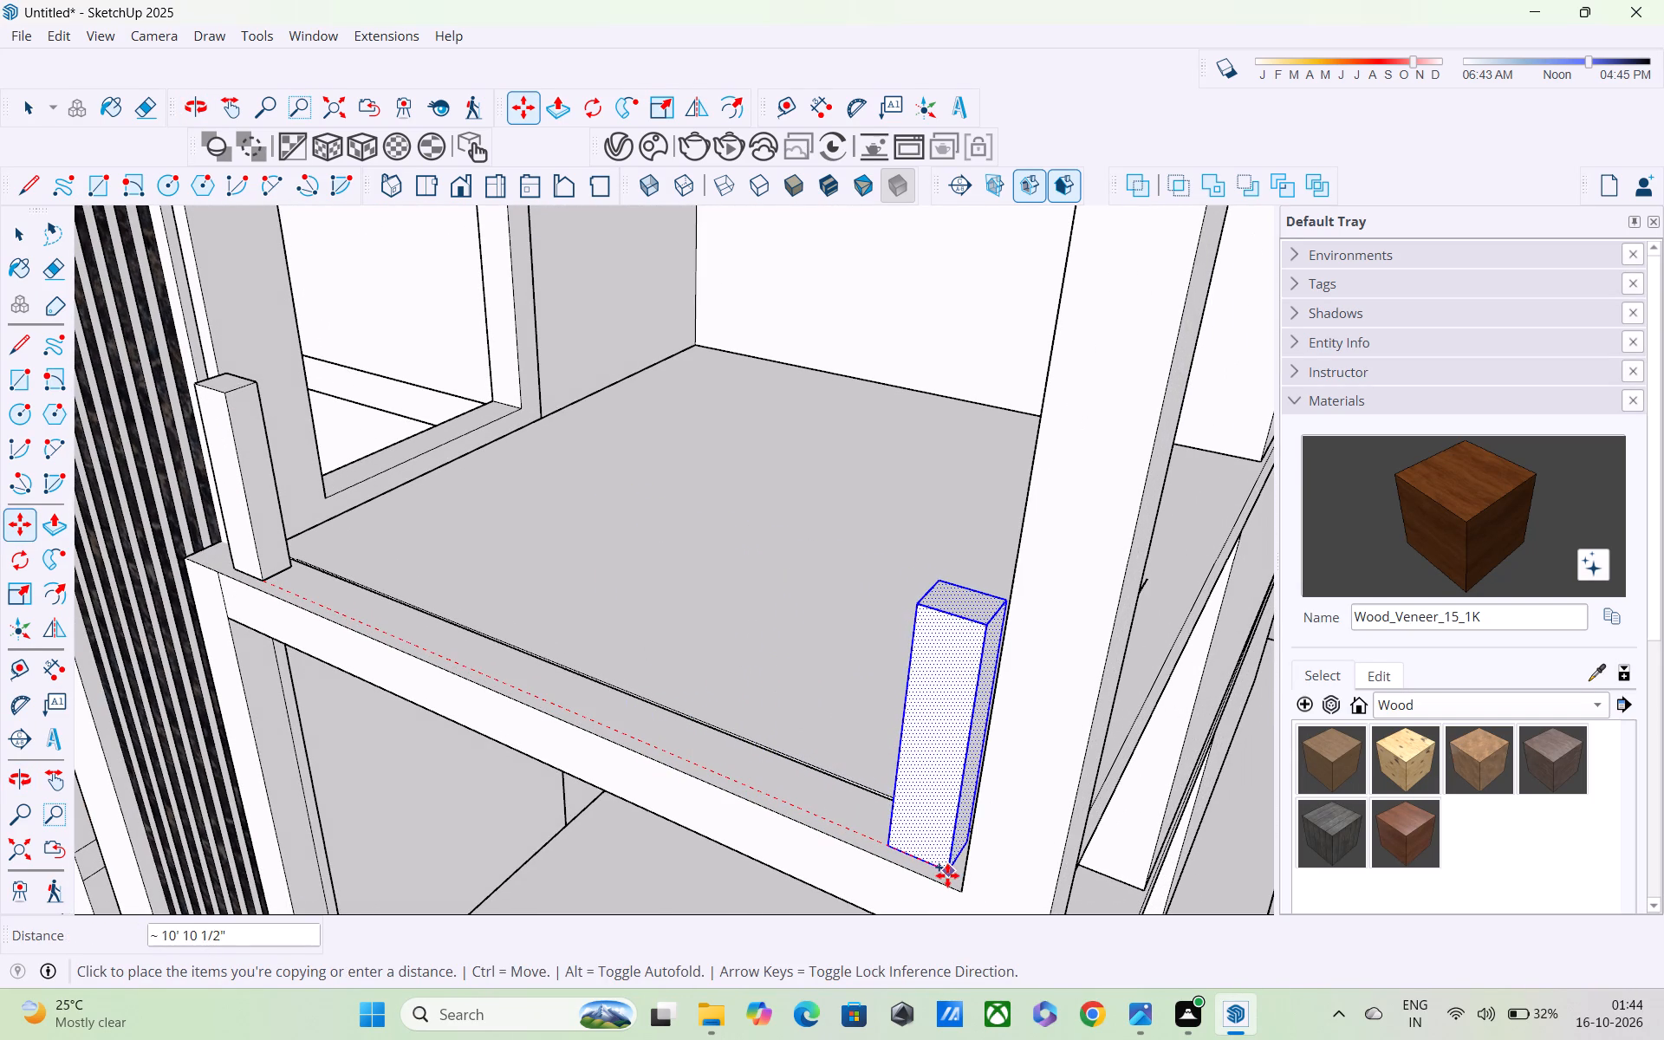
pyautogui.click(954, 878)
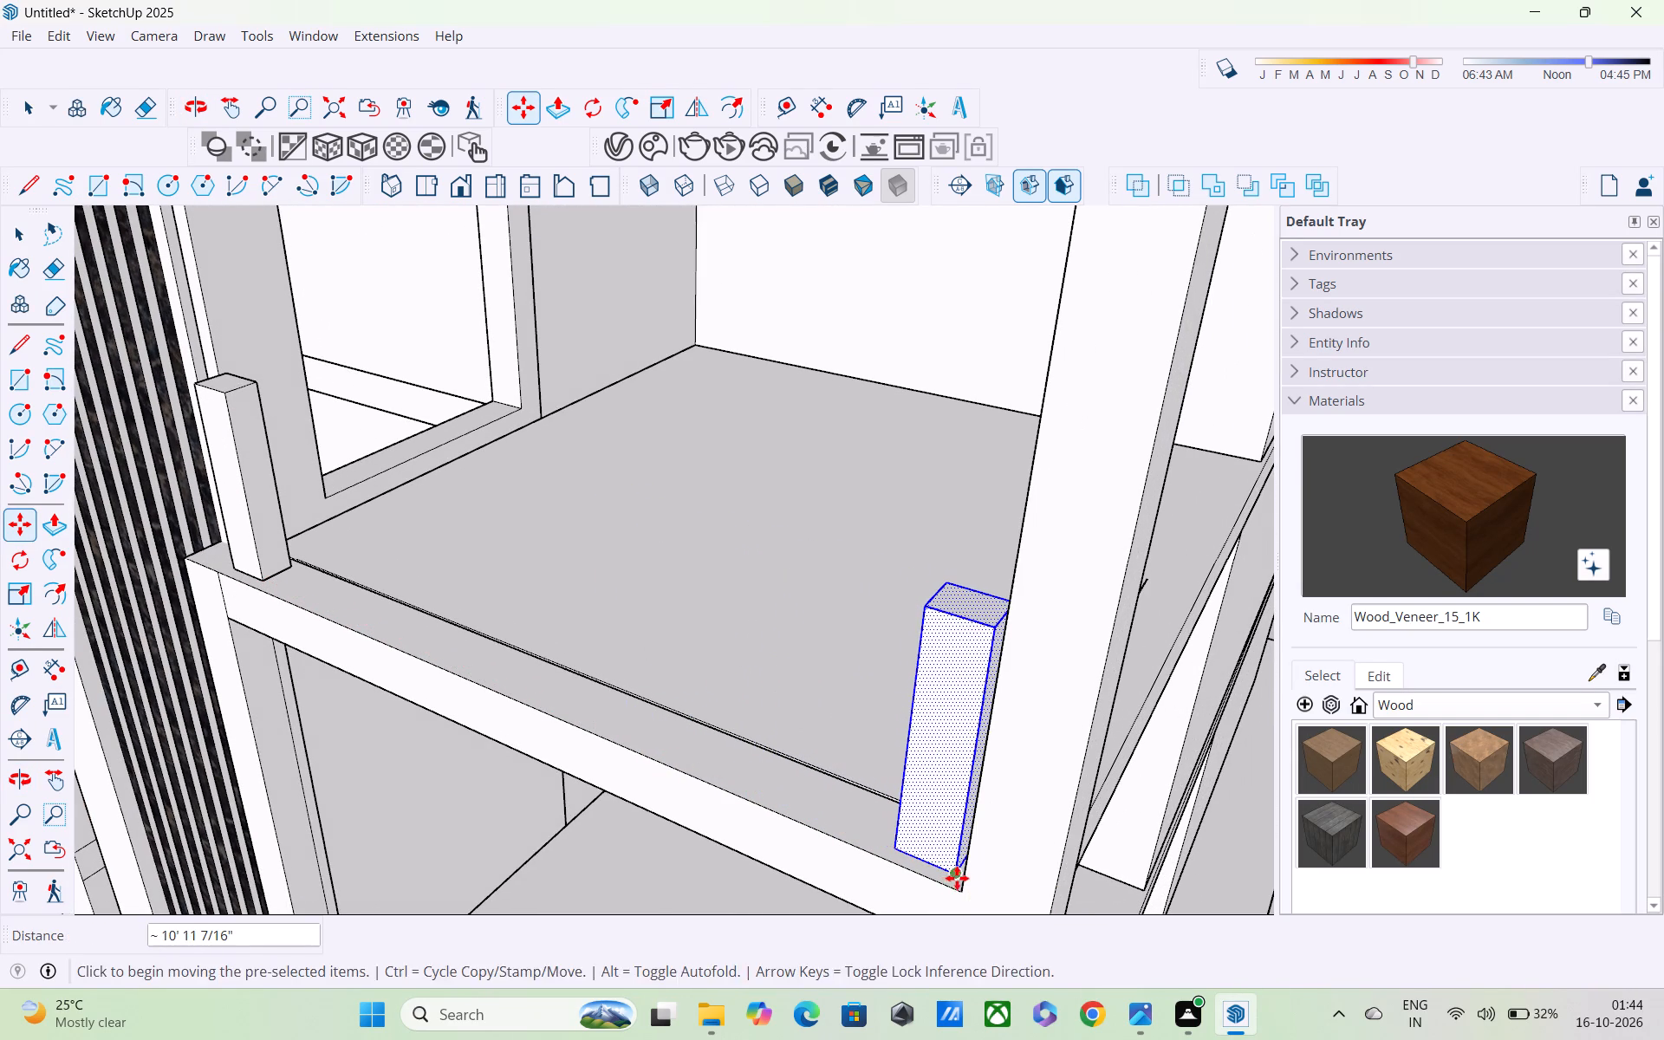
# Draw a vertical rectangle about 10' 8" long between the two short posts, from the first post's top to the copied post's base.
pyautogui.moveTo(957, 878); pyautogui.dragTo(1272, 791, button='middle')
pyautogui.moveTo(990, 784); pyautogui.dragTo(1266, 793, button='middle')
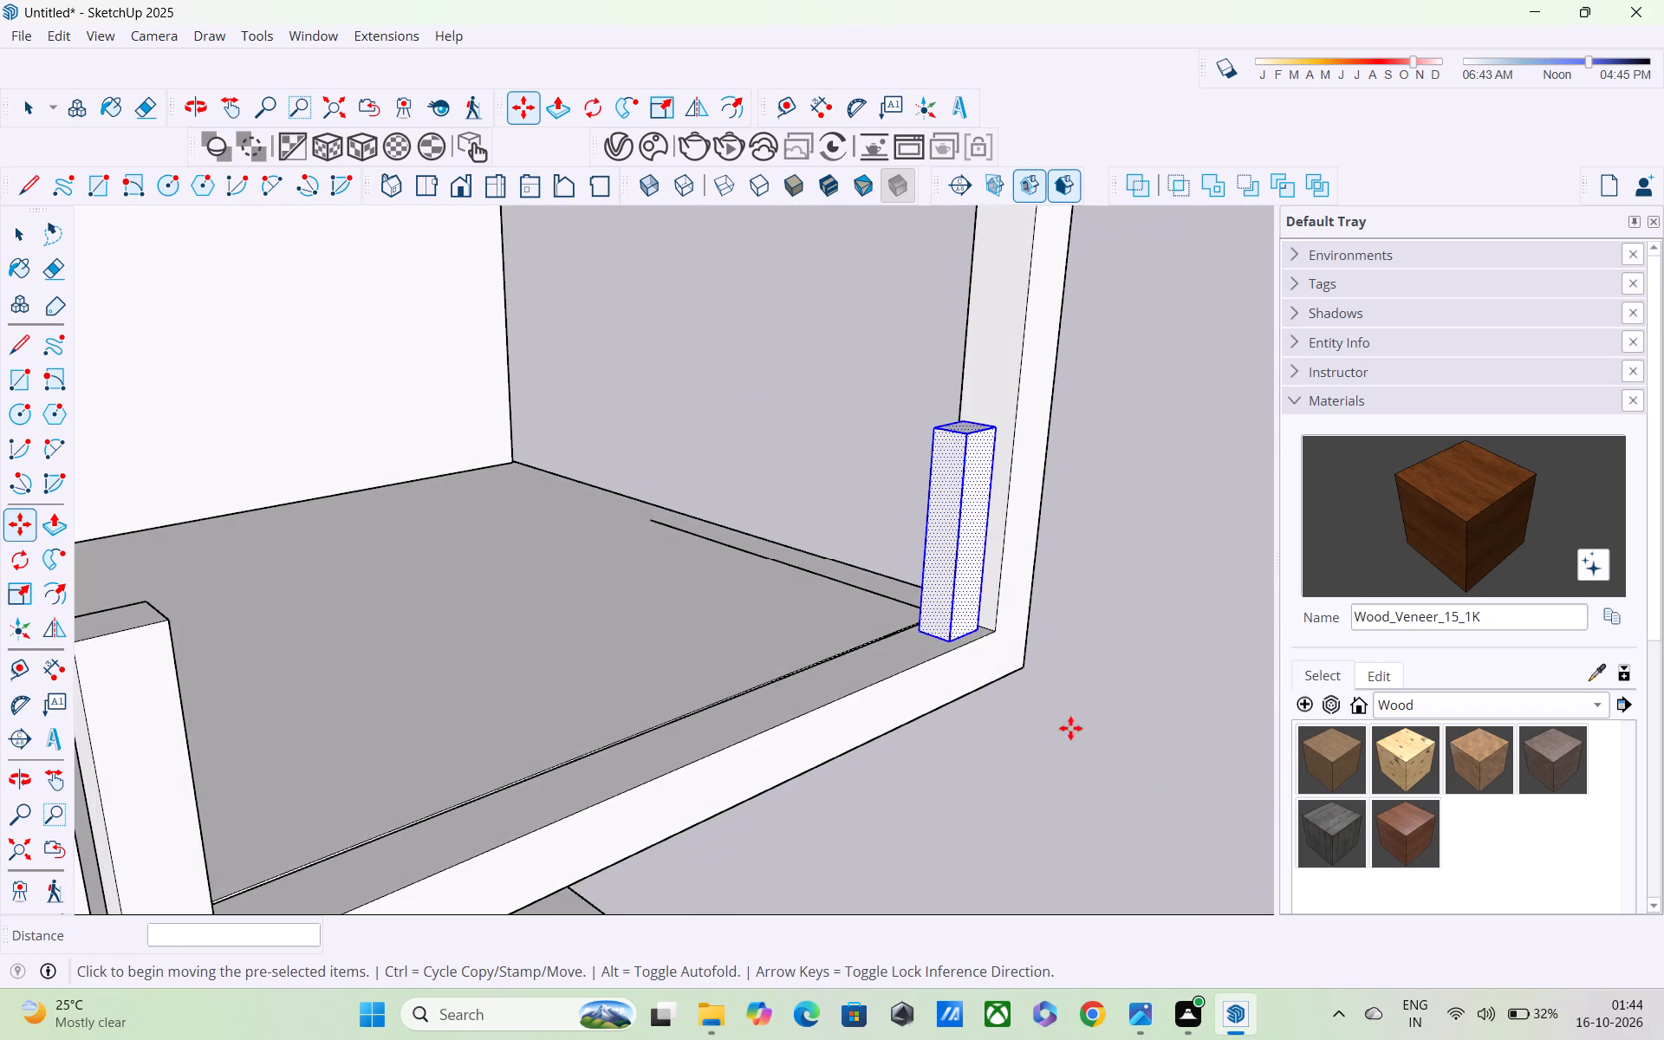
pyautogui.scroll(4, 1039, 691)
pyautogui.scroll(-7, 1026, 686)
pyautogui.press('space')
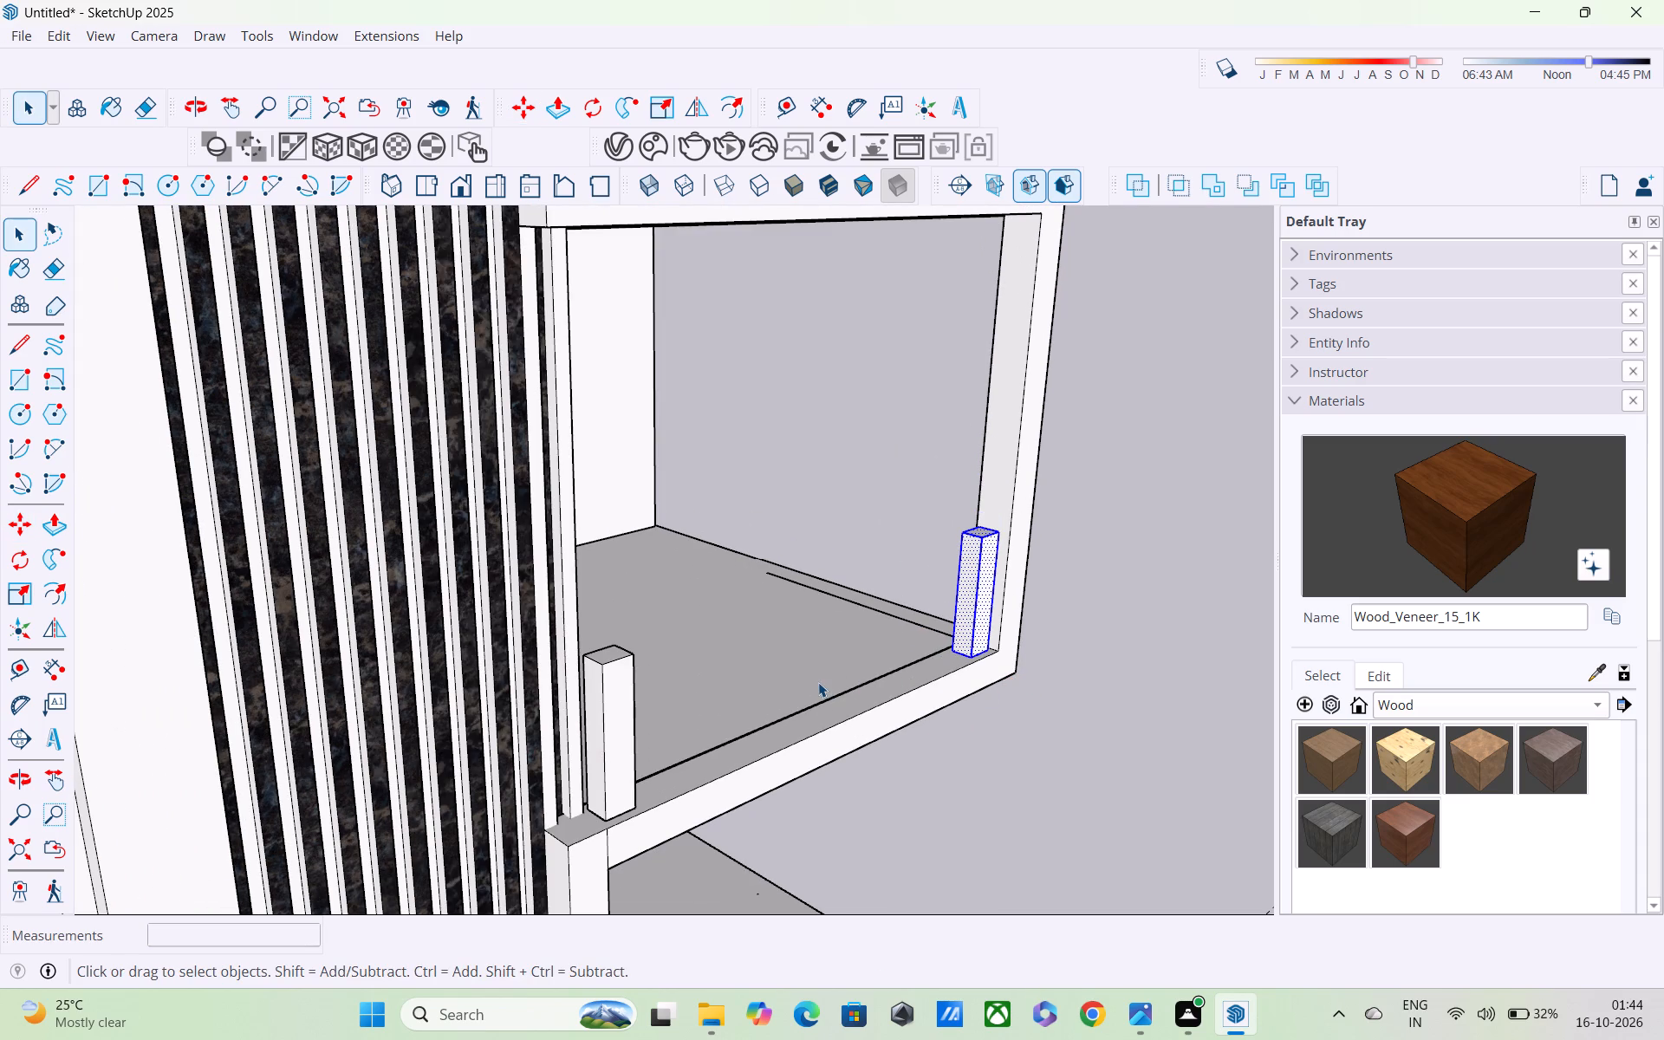
pyautogui.press('r')
pyautogui.press('space')
pyautogui.moveTo(781, 668); pyautogui.dragTo(859, 691, button='middle')
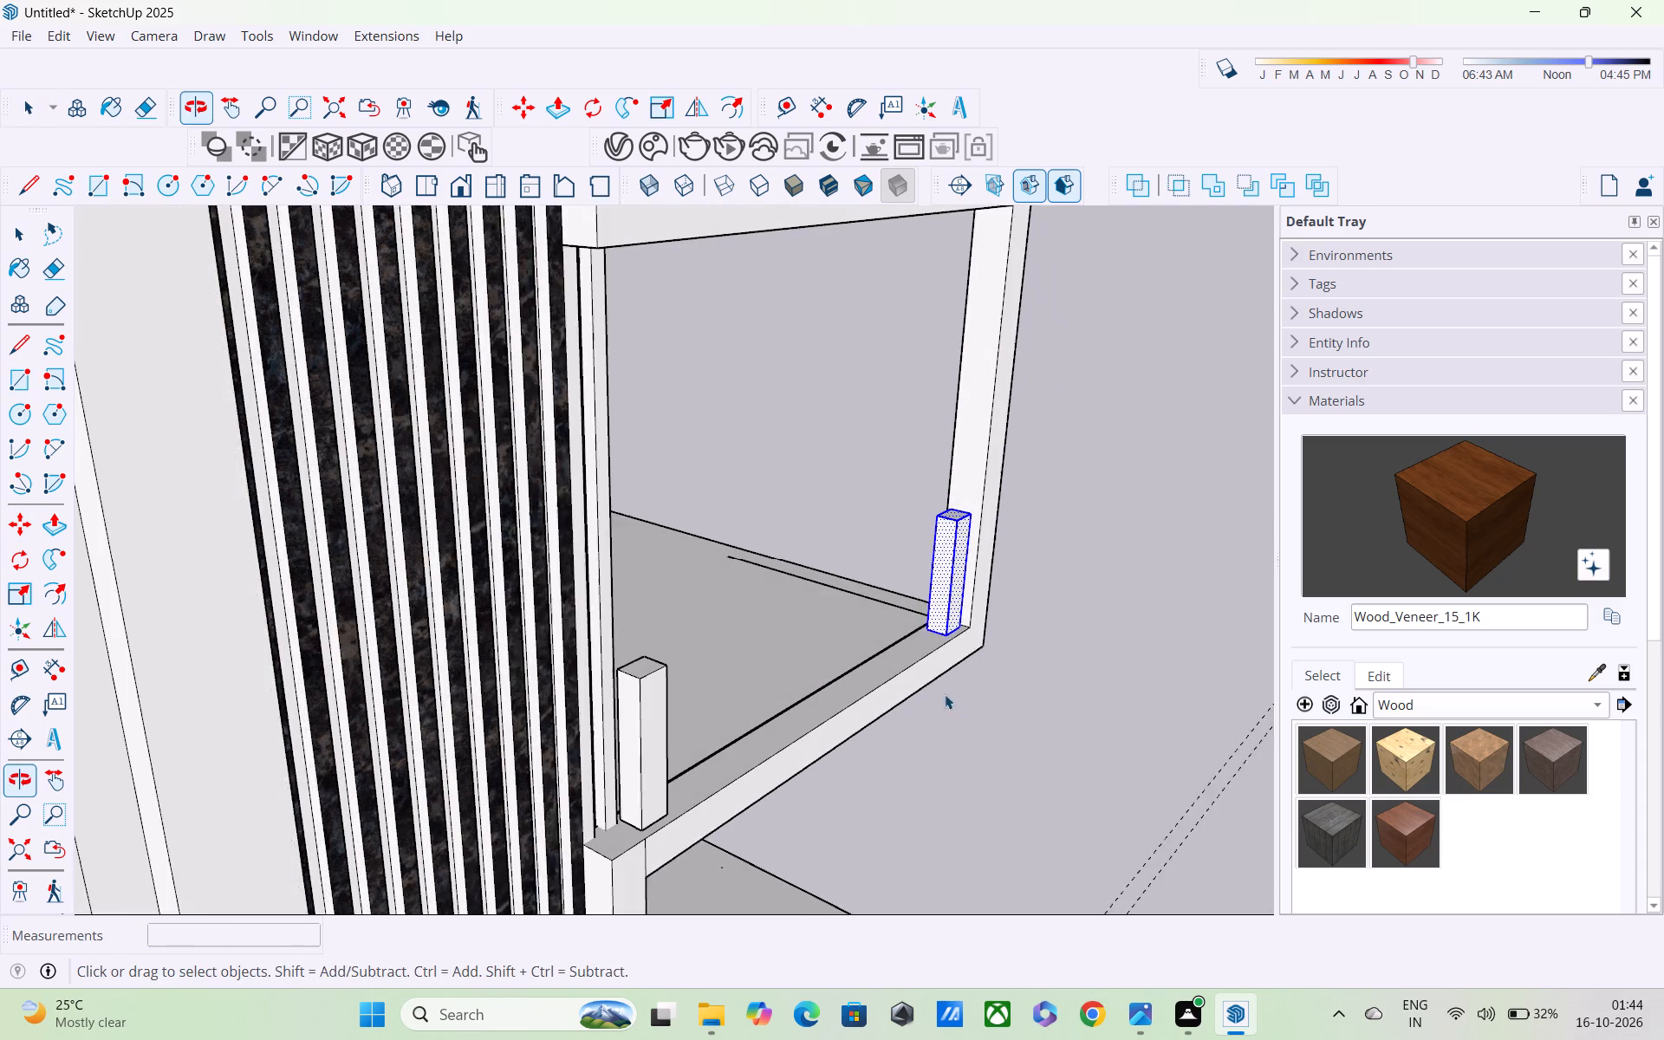
pyautogui.click(984, 695)
pyautogui.moveTo(973, 724); pyautogui.dragTo(491, 725, button='middle')
pyautogui.scroll(-2, 440, 719)
pyautogui.press('r')
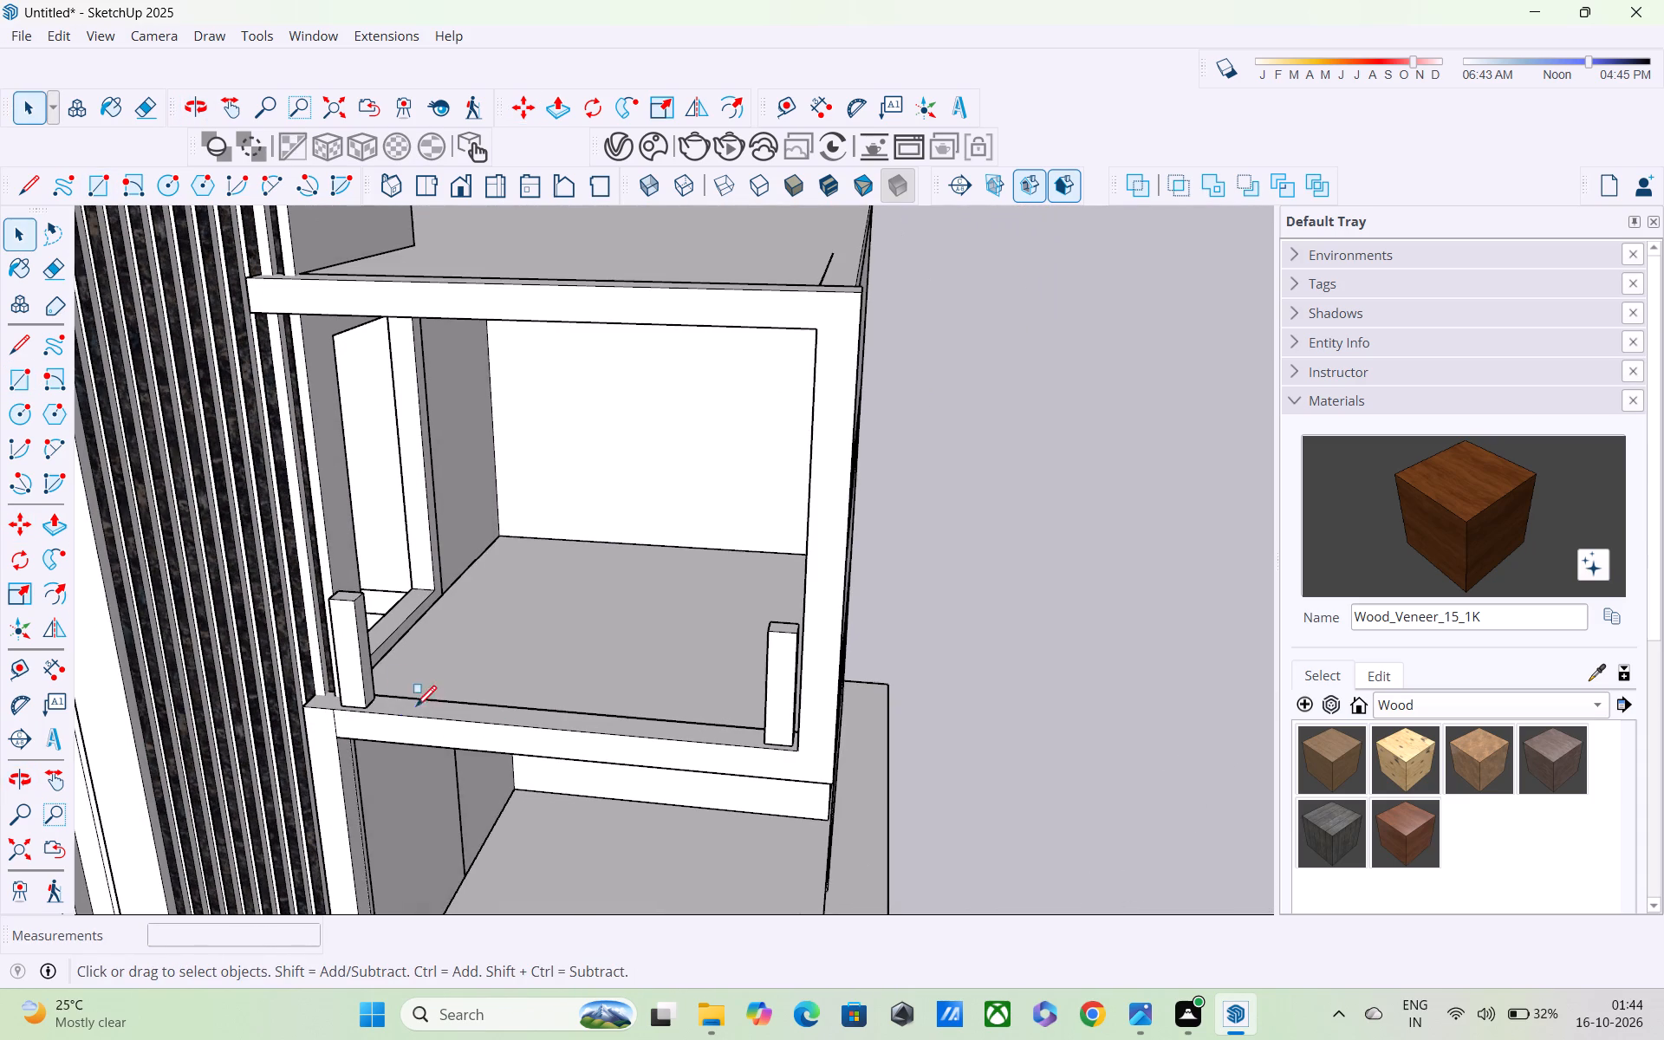
pyautogui.scroll(12, 337, 624)
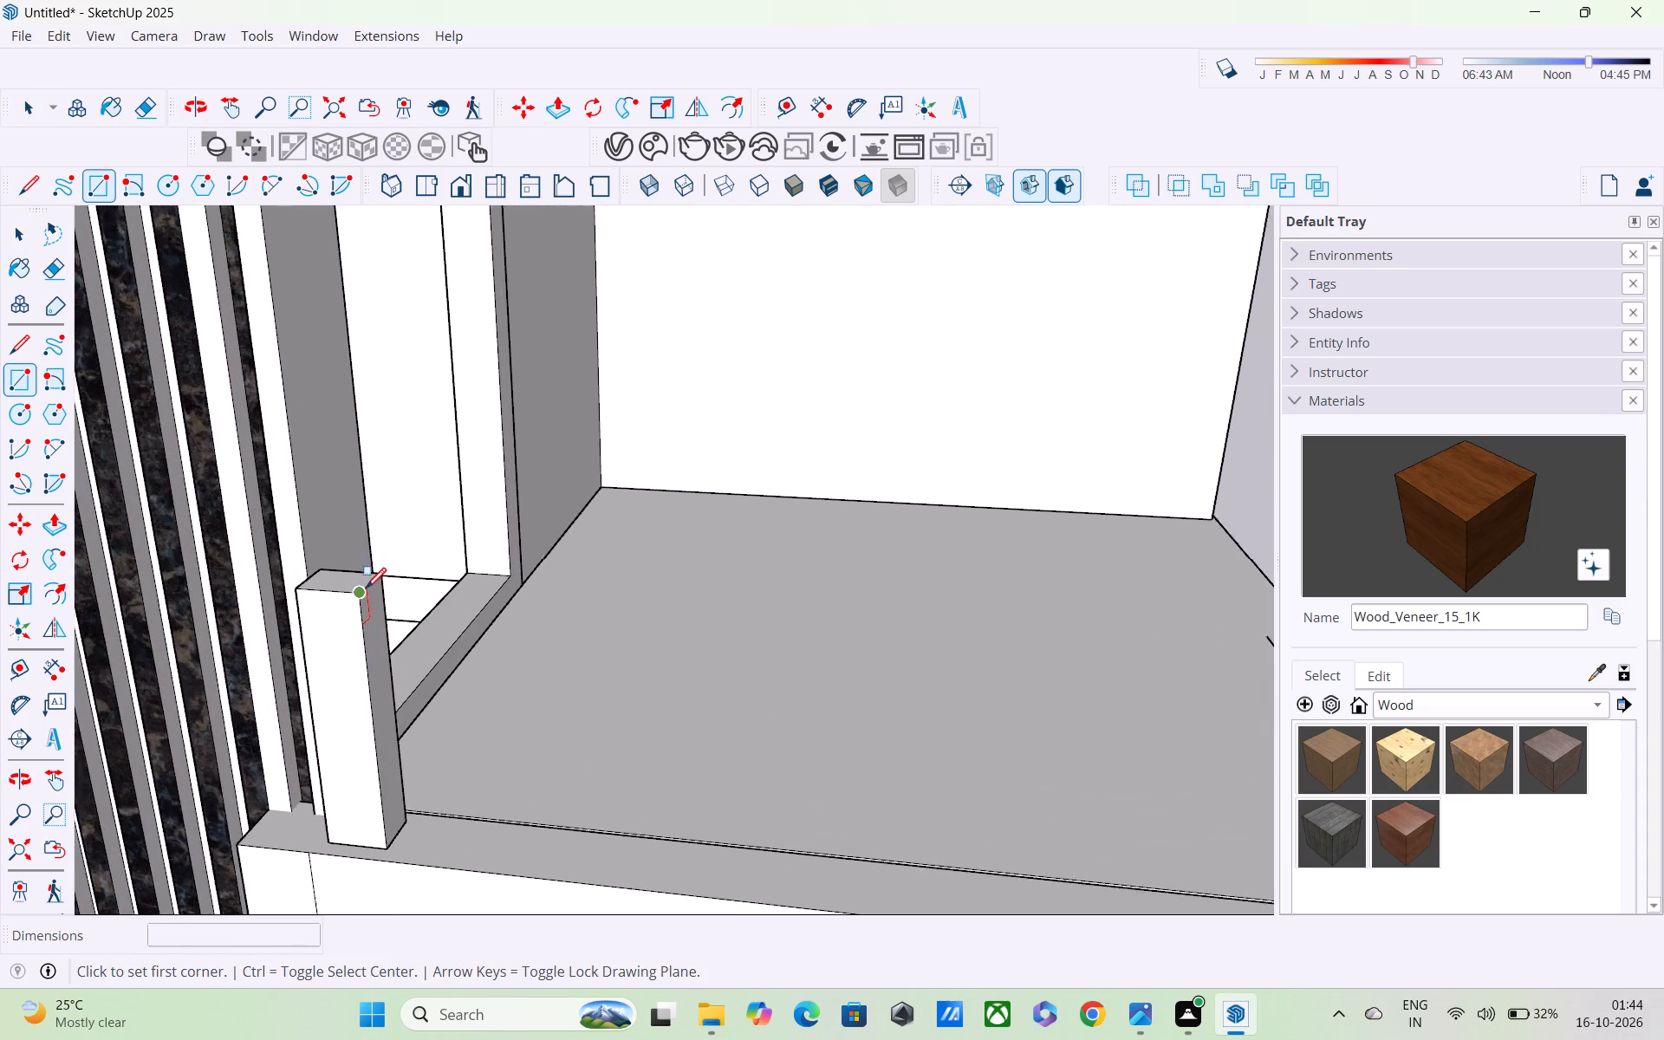
pyautogui.scroll(8, 367, 585)
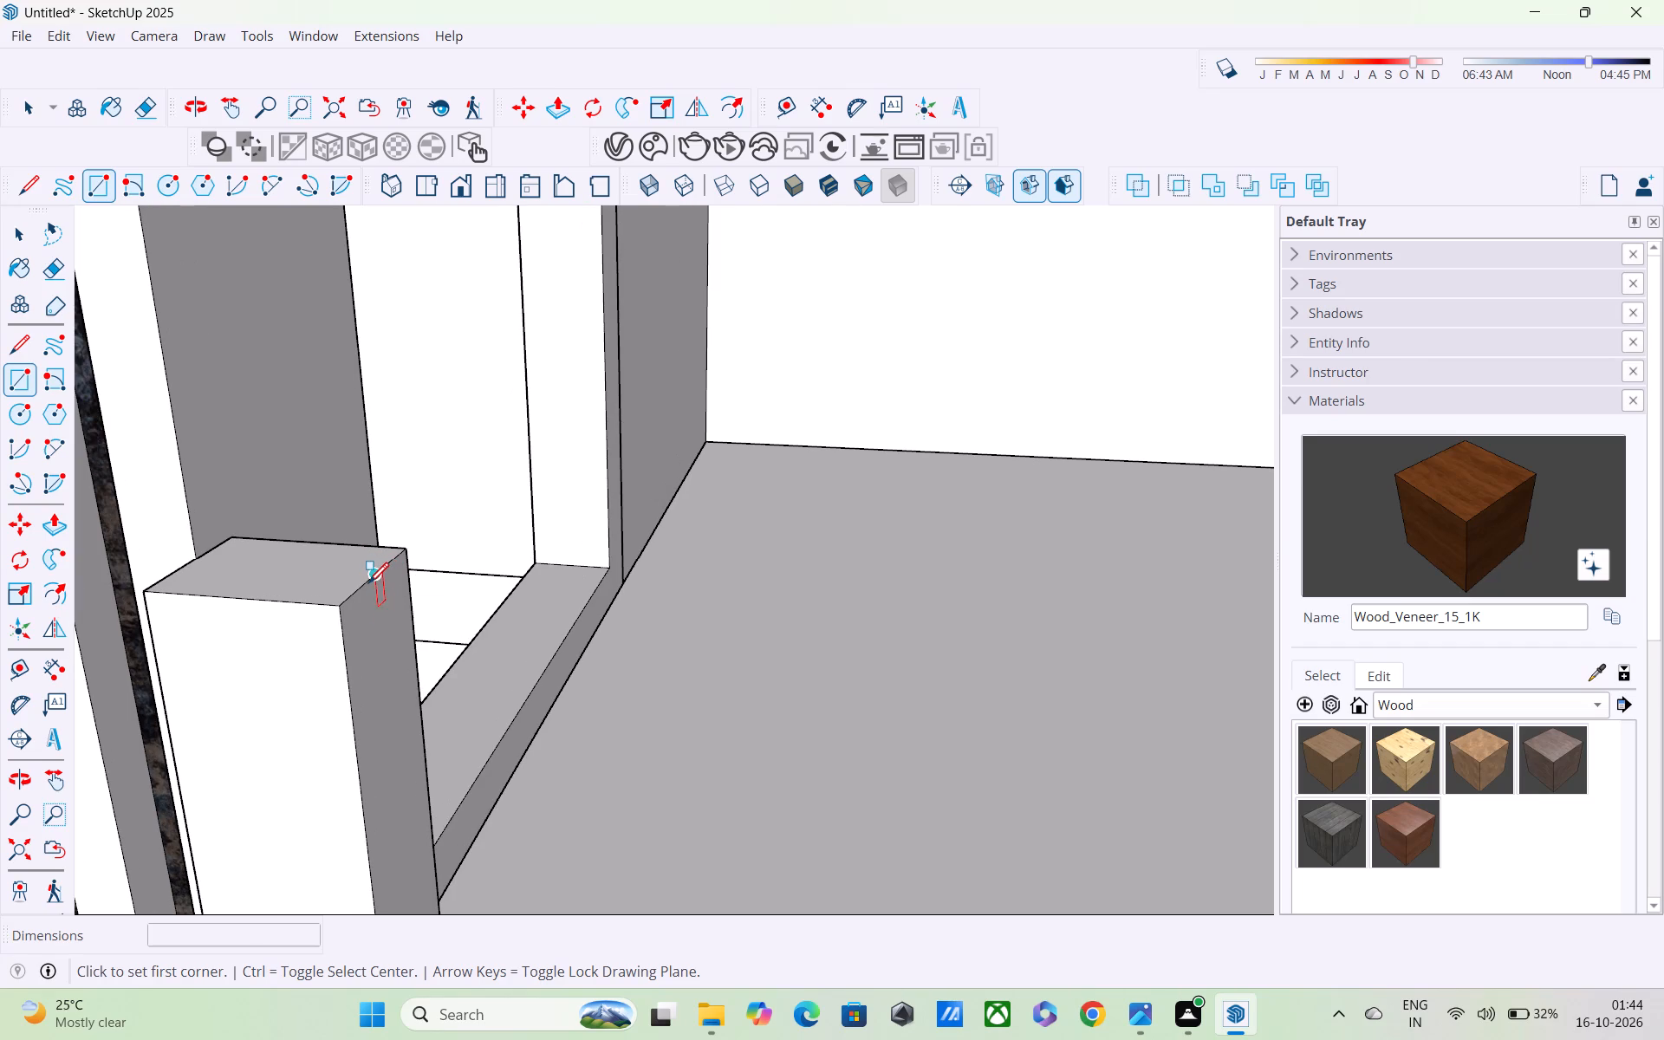
pyautogui.click(368, 586)
pyautogui.scroll(-12, 500, 650)
pyautogui.scroll(1, 657, 745)
pyautogui.scroll(-4, 757, 764)
pyautogui.keyDown('shift'); pyautogui.moveTo(767, 769); pyautogui.dragTo(528, 729, button='middle'); pyautogui.keyUp('shift')
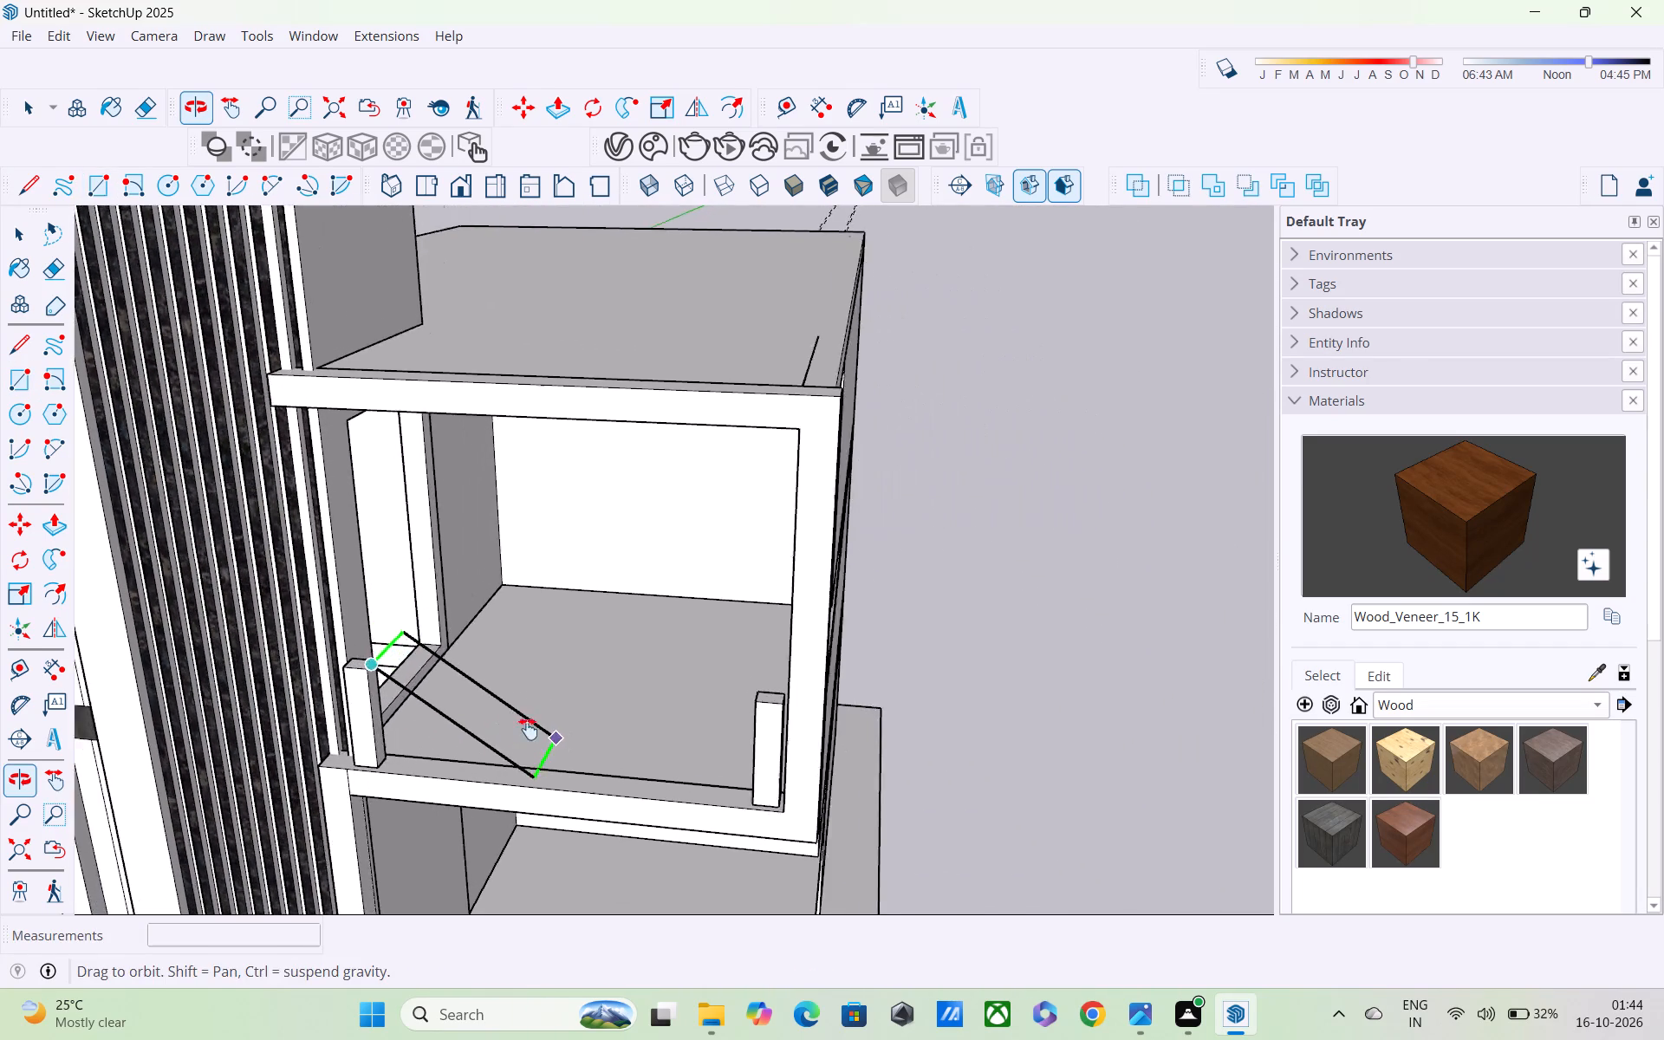
pyautogui.keyDown('shift'); pyautogui.moveTo(528, 729); pyautogui.dragTo(527, 729, button='middle'); pyautogui.keyUp('shift')
pyautogui.scroll(4, 732, 776)
pyautogui.moveTo(731, 773); pyautogui.dragTo(947, 540, button='middle')
pyautogui.scroll(4, 852, 627)
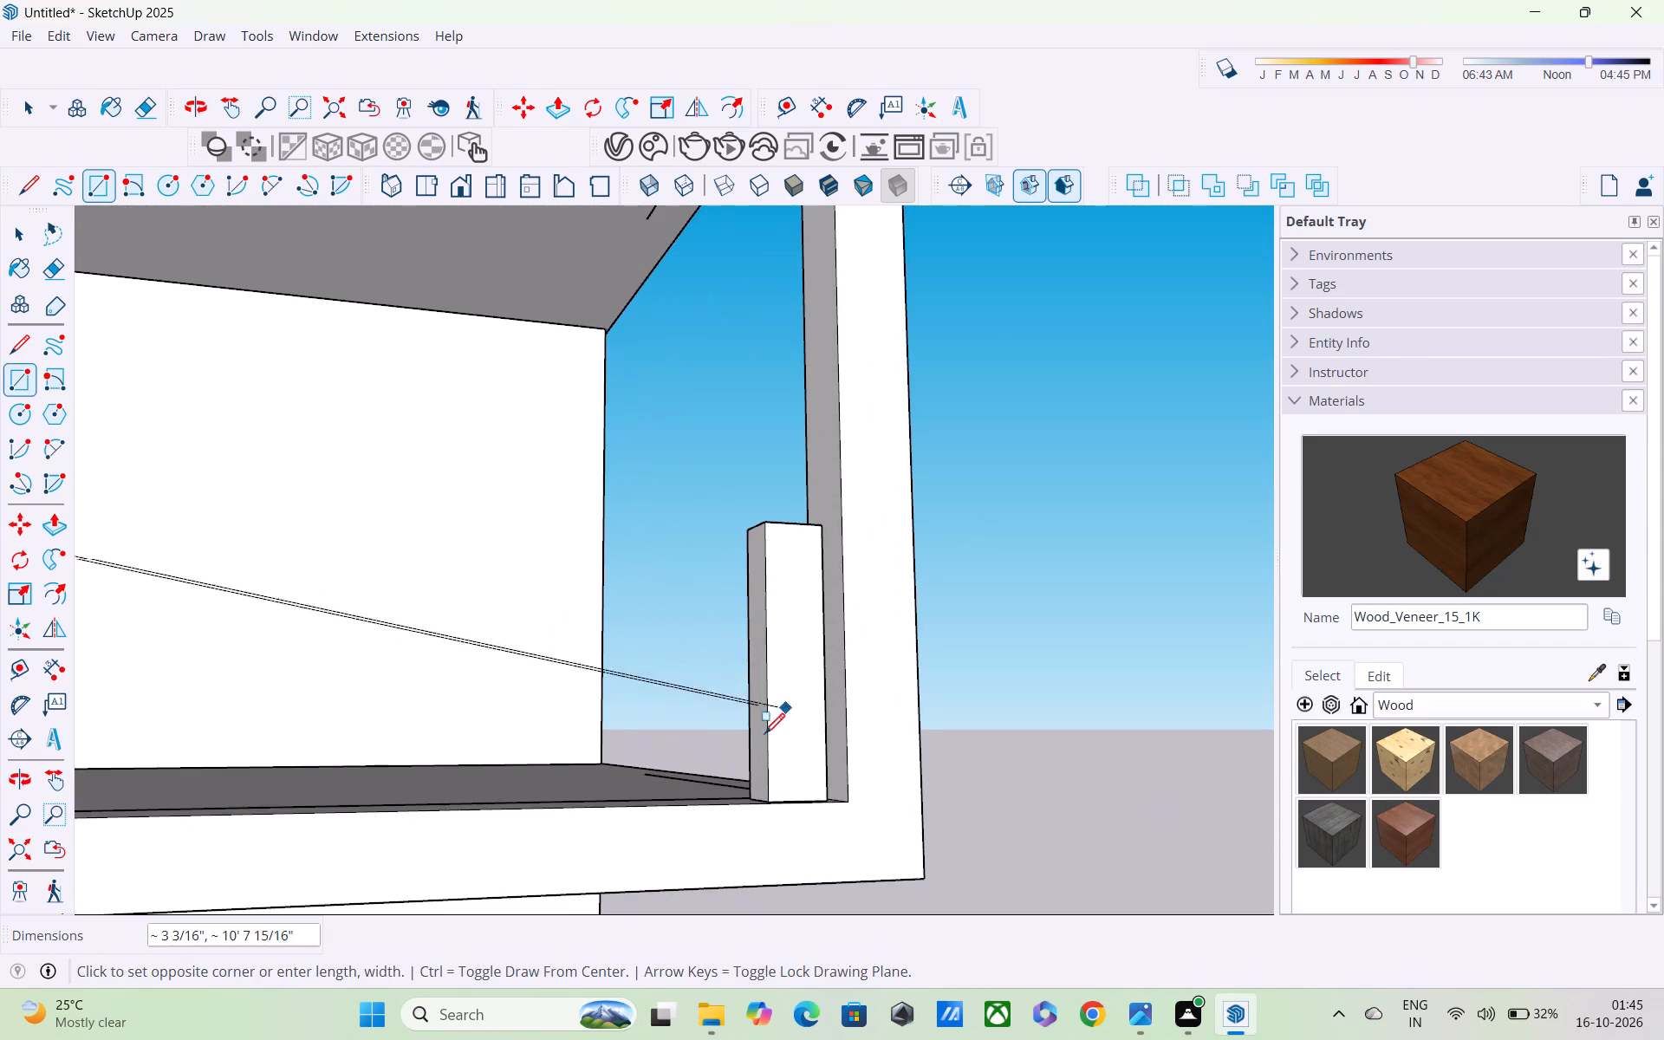
pyautogui.scroll(4, 744, 769)
pyautogui.middleClick(774, 791)
pyautogui.scroll(-11, 775, 785)
pyautogui.moveTo(789, 783); pyautogui.dragTo(821, 808, button='middle')
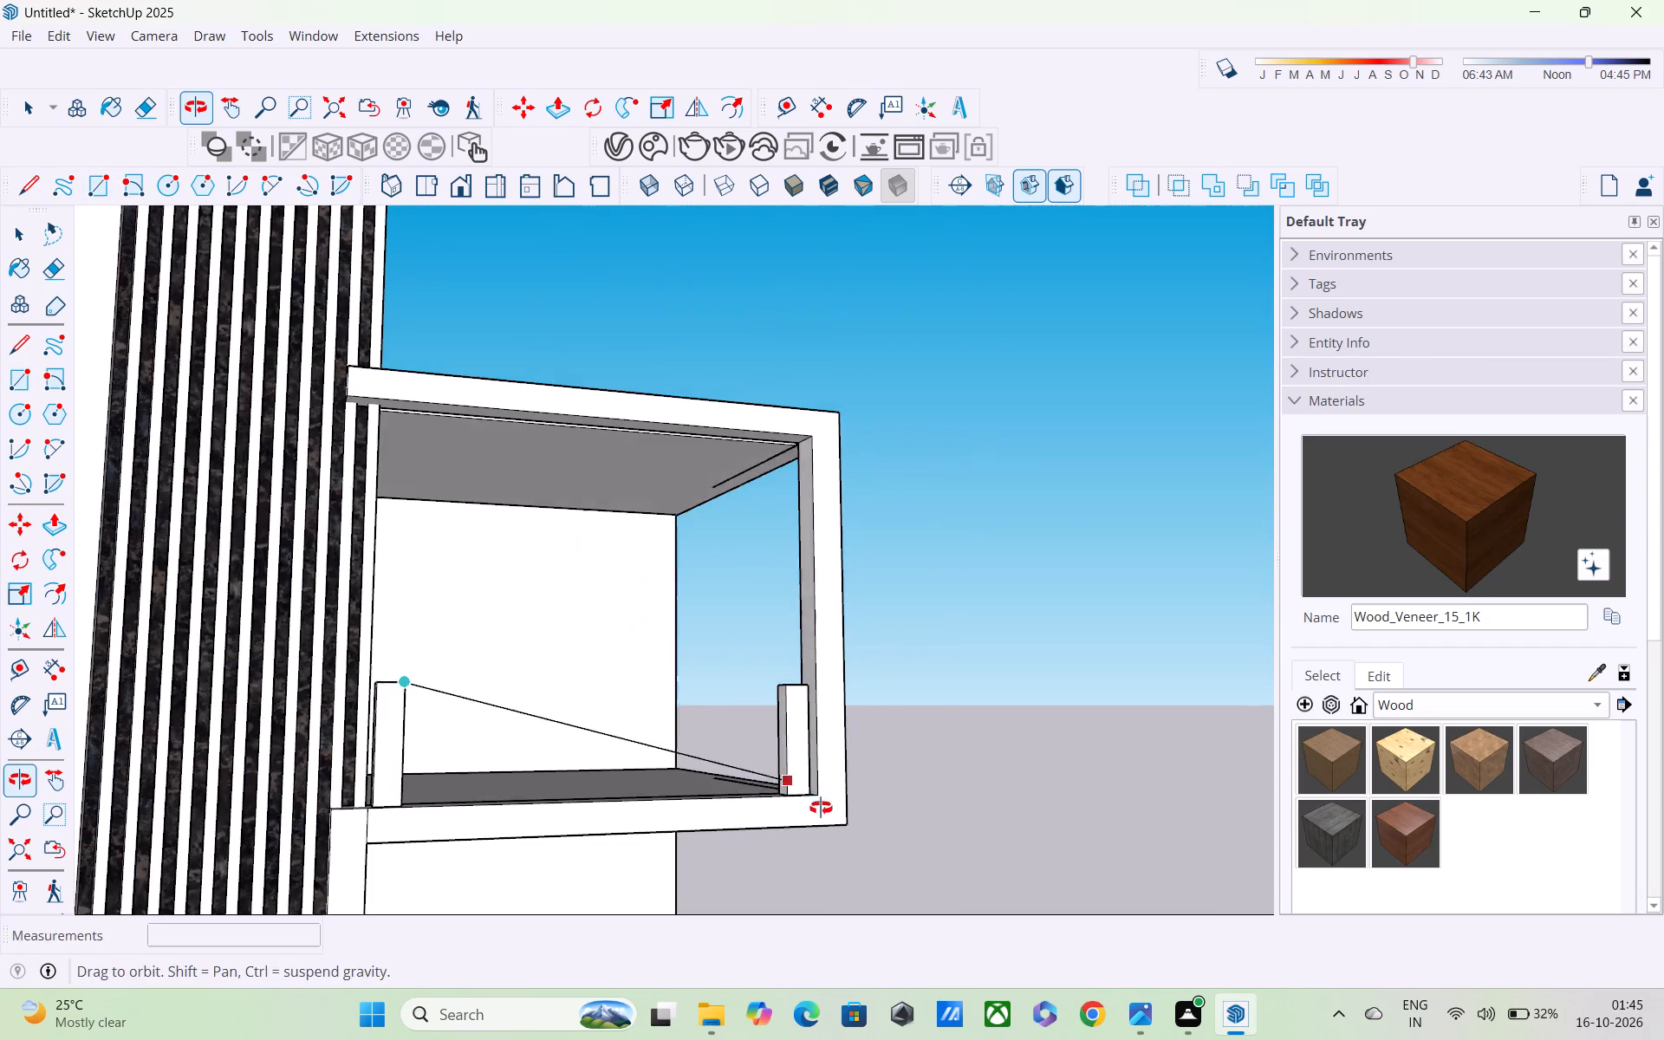
pyautogui.moveTo(821, 808); pyautogui.dragTo(980, 790, button='middle')
pyautogui.scroll(5, 833, 803)
pyautogui.scroll(10, 708, 770)
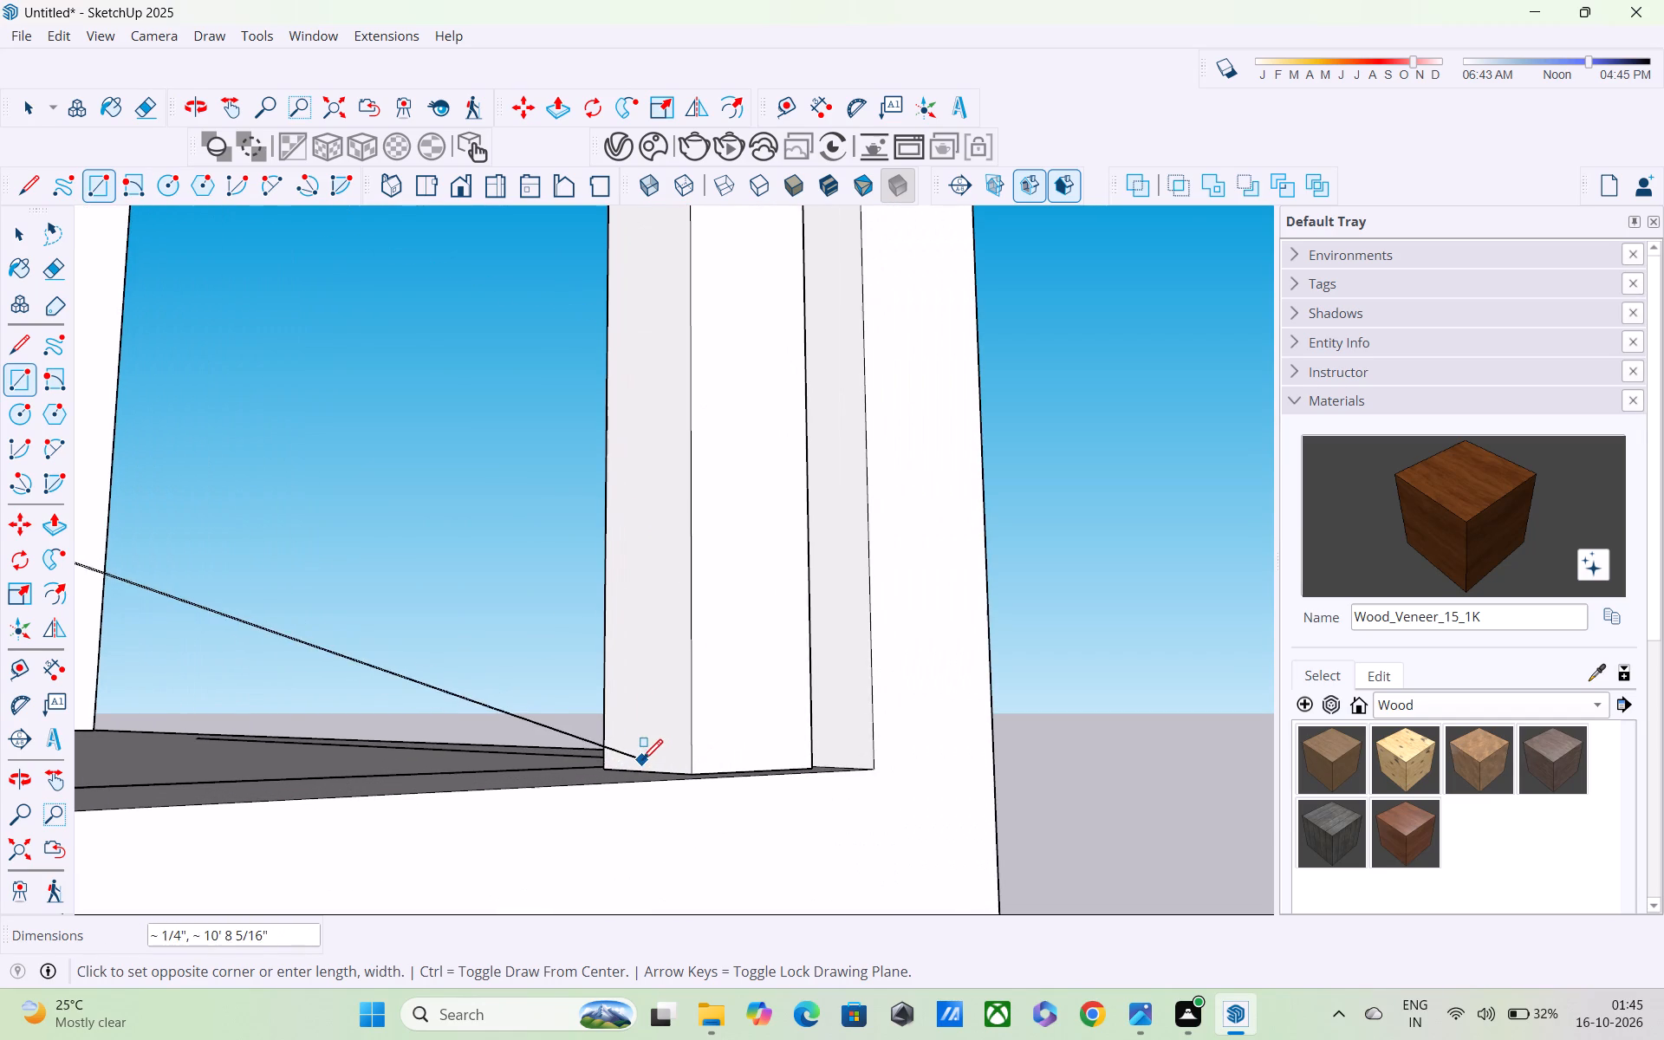
pyautogui.click(652, 770)
# Draw a narrow vertical rectangle about 1 7/16" by 2' 7 13/16" on the railing panel, just beside the post near the fins.
pyautogui.scroll(-6, 653, 770)
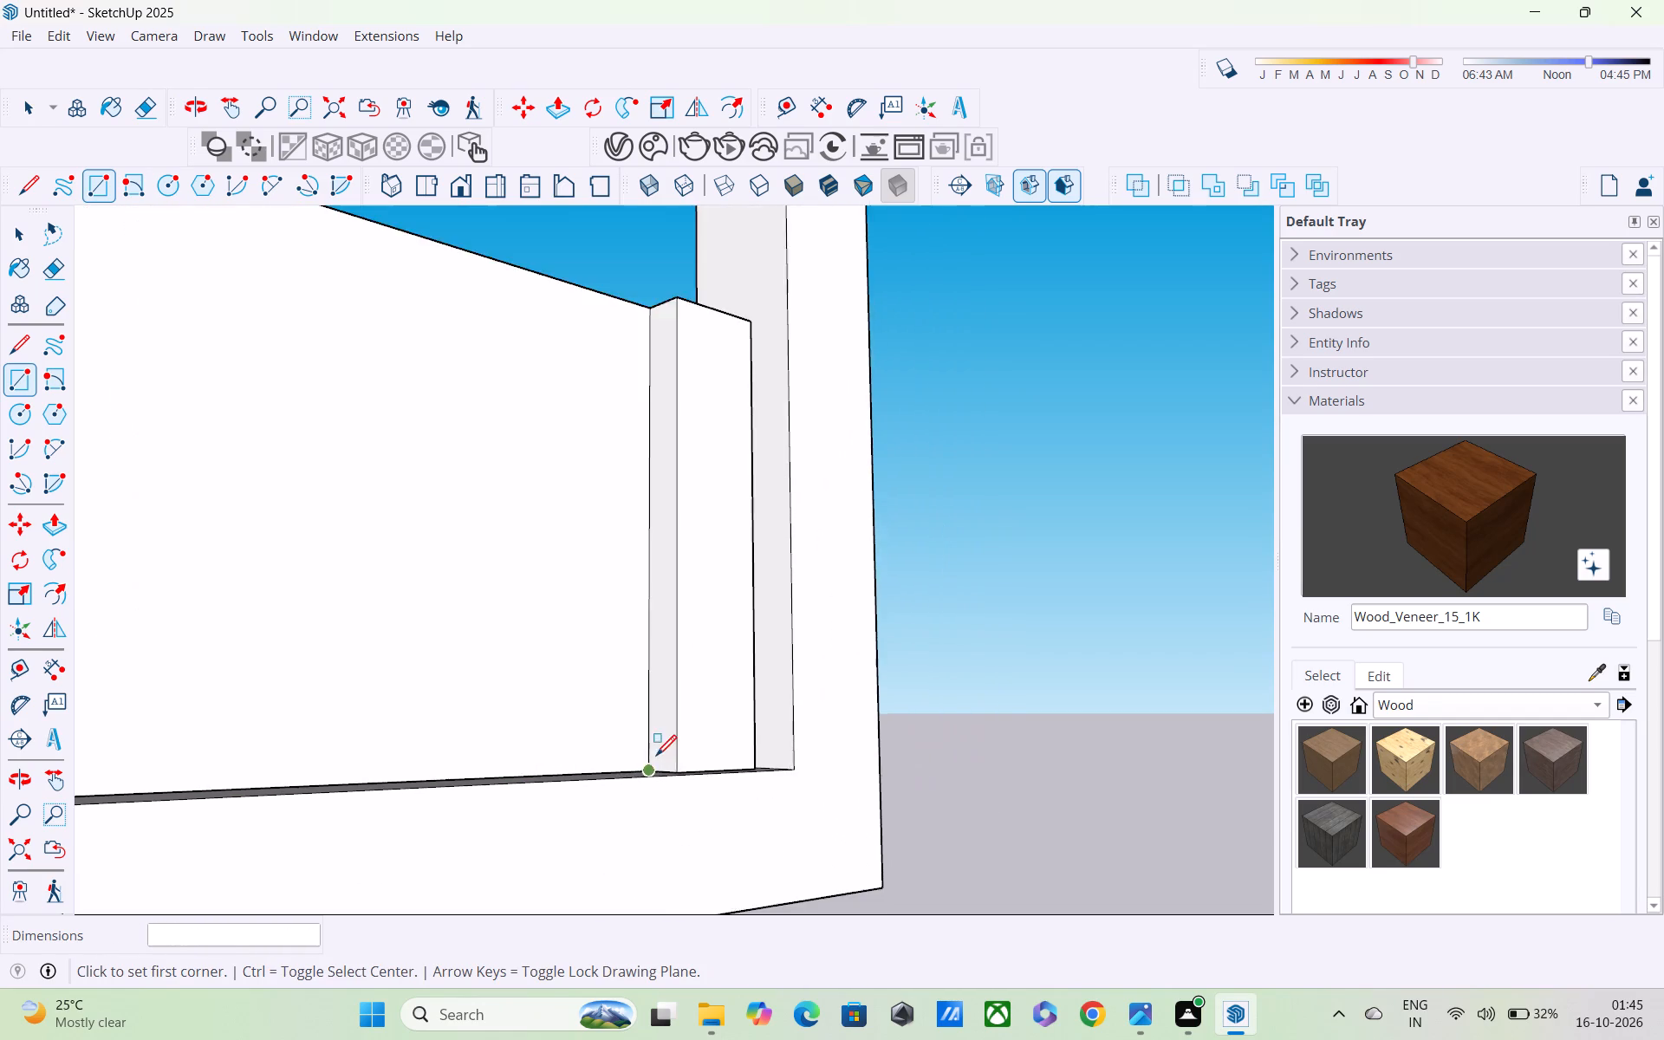
pyautogui.scroll(-20, 656, 757)
pyautogui.scroll(1, 625, 689)
pyautogui.moveTo(590, 694); pyautogui.dragTo(229, 803, button='middle')
pyautogui.scroll(1, 228, 803)
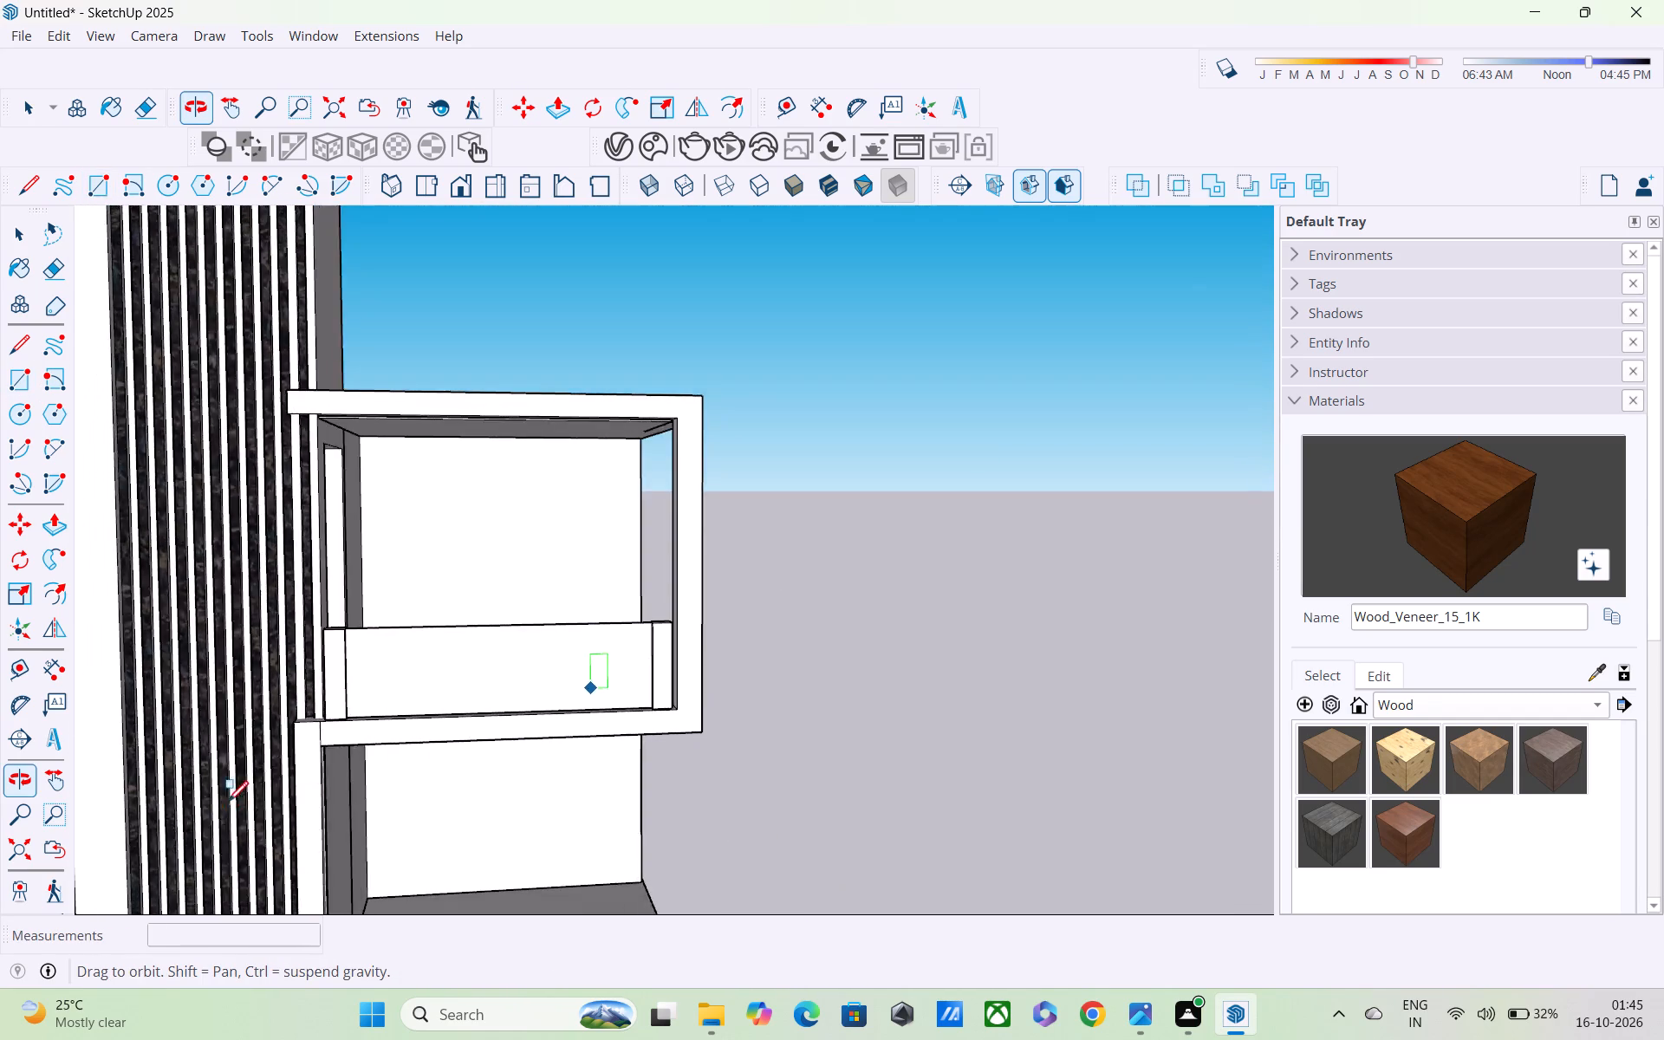
pyautogui.scroll(-3, 231, 799)
pyautogui.moveTo(491, 751); pyautogui.dragTo(508, 844, button='middle')
pyautogui.scroll(11, 496, 805)
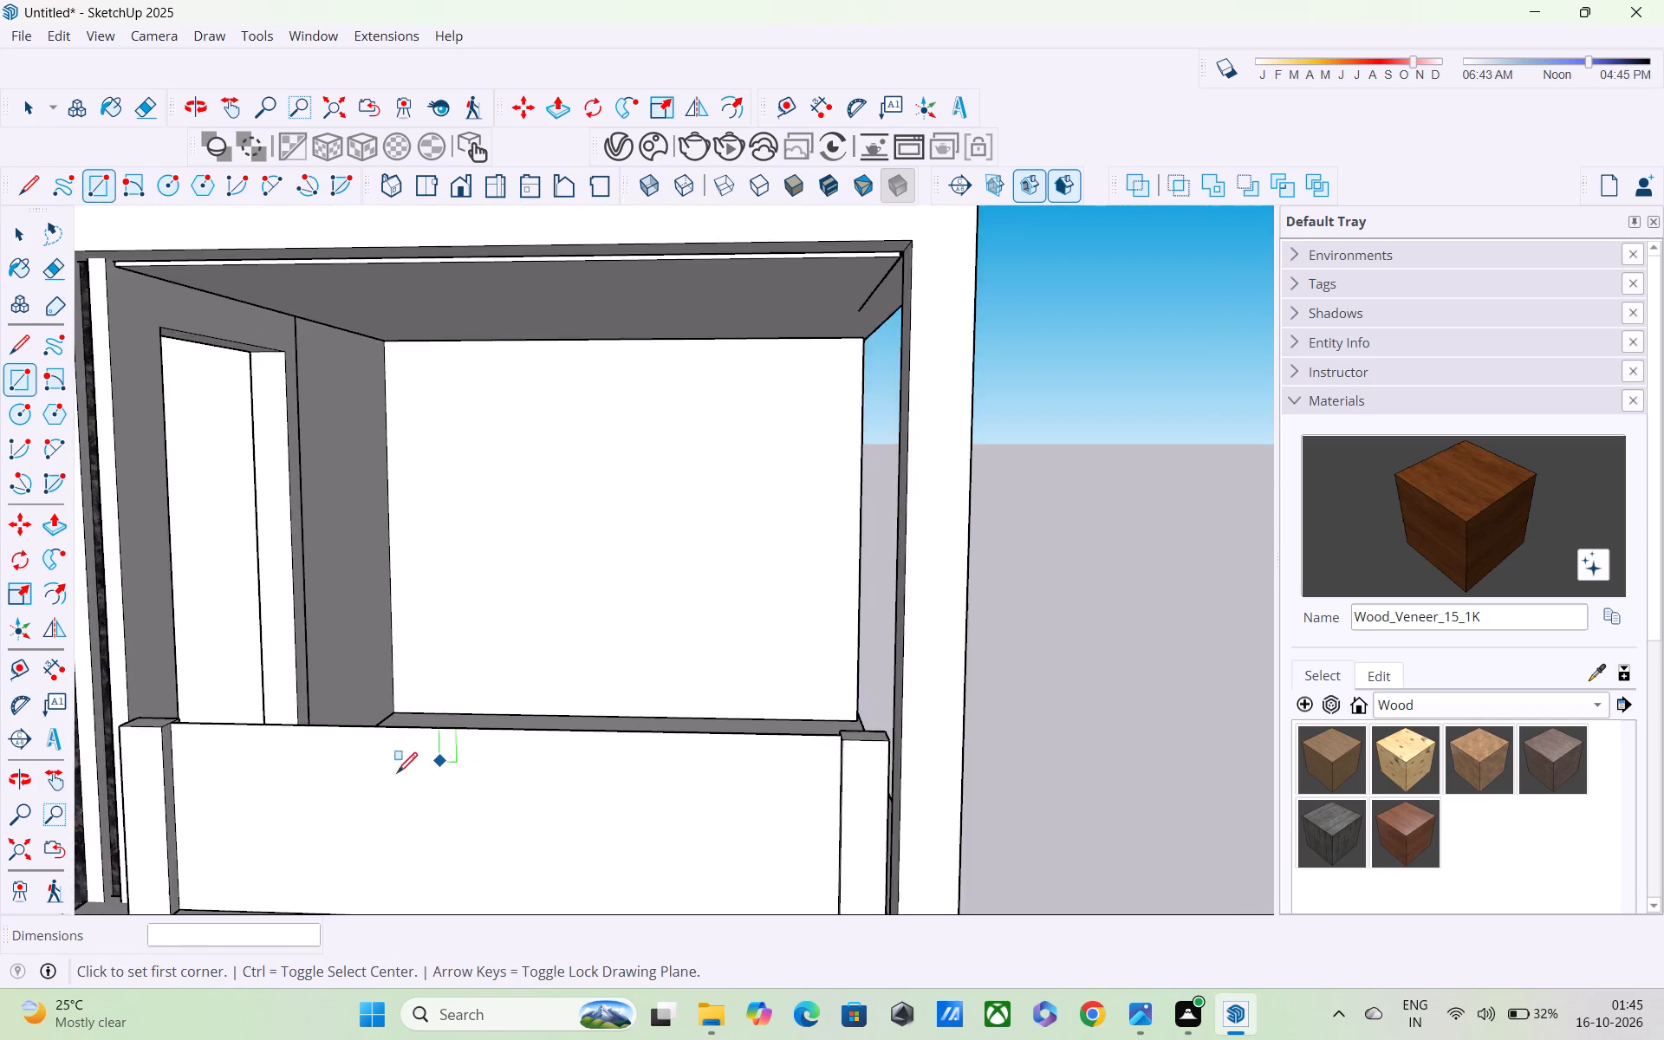
pyautogui.scroll(4, 397, 775)
pyautogui.press('r')
pyautogui.scroll(-4, 294, 740)
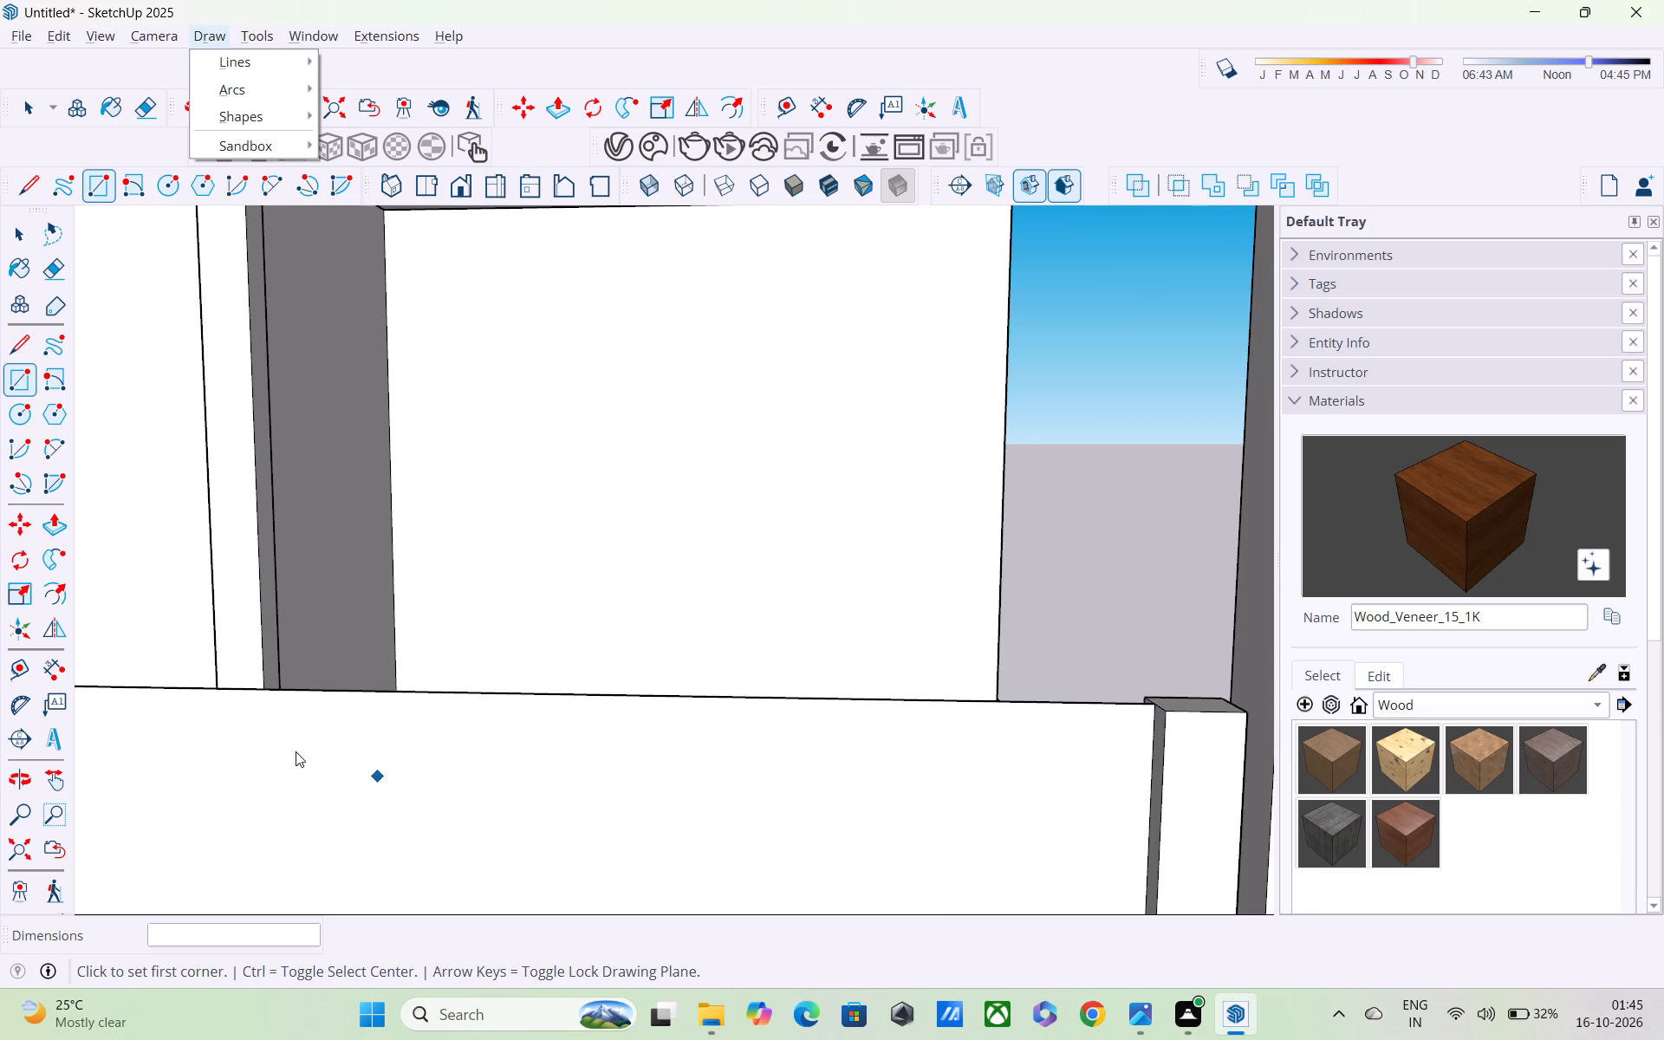
pyautogui.keyDown('shift'); pyautogui.moveTo(311, 761); pyautogui.dragTo(576, 721, button='middle'); pyautogui.keyUp('shift')
pyautogui.scroll(-6, 576, 711)
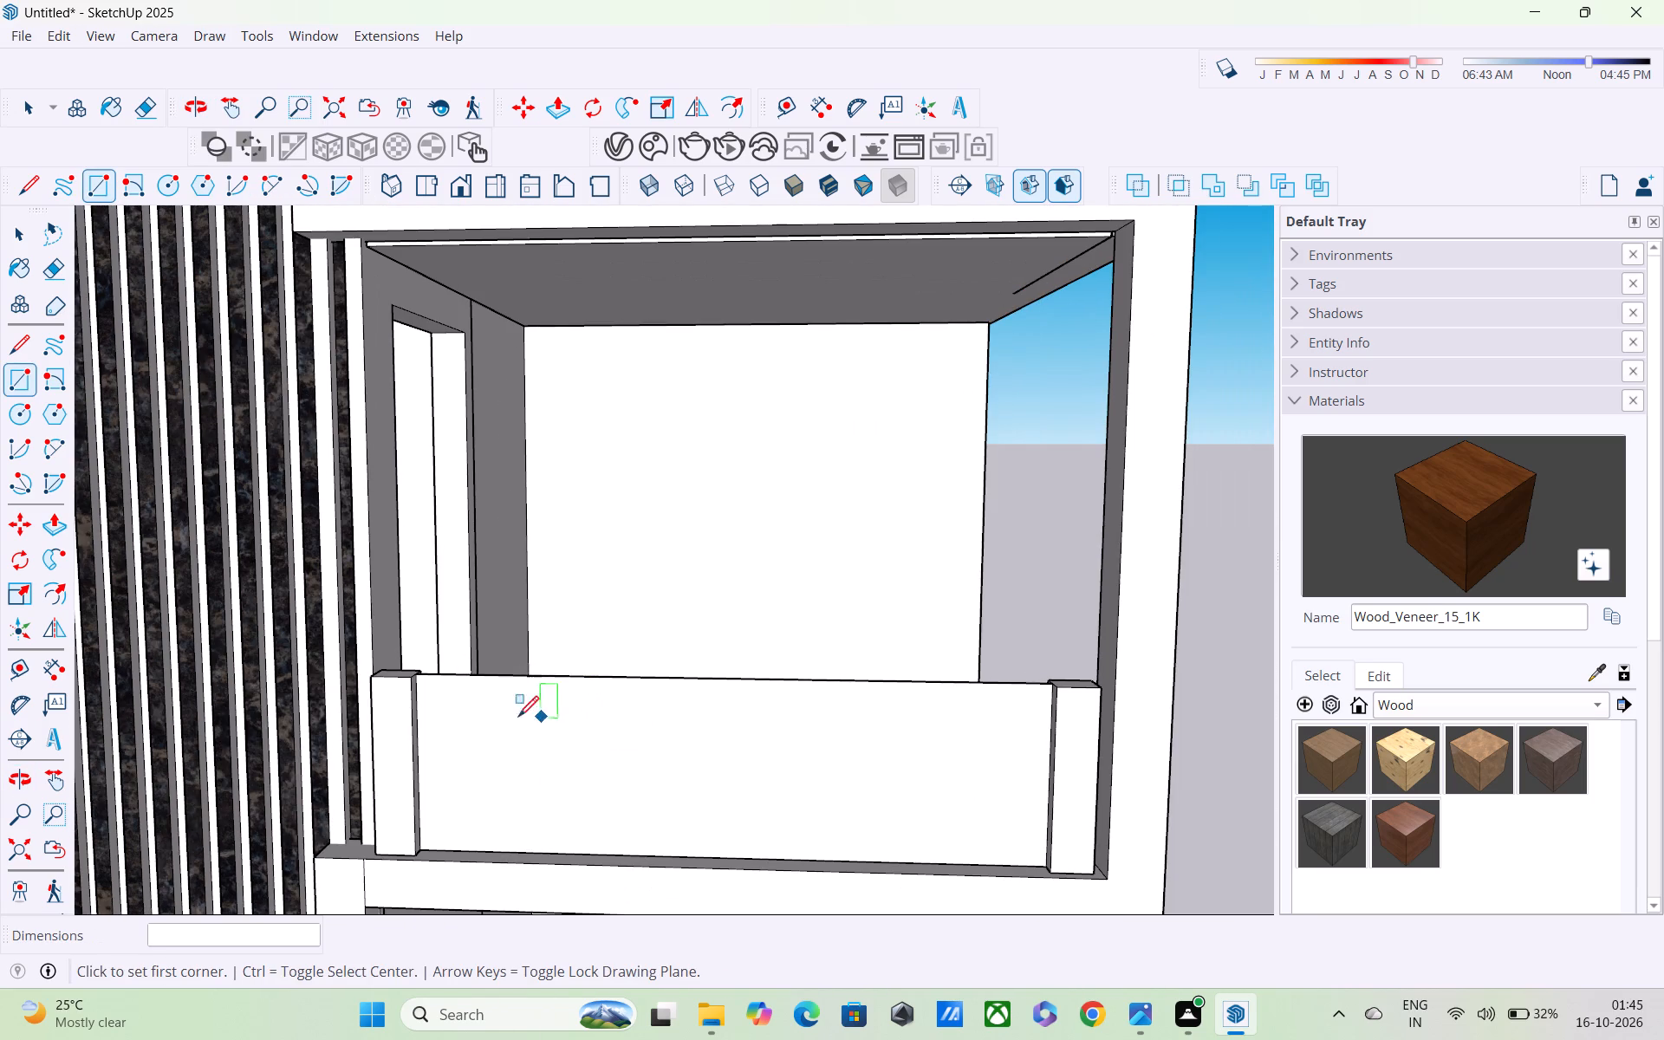
pyautogui.scroll(3, 431, 697)
pyautogui.moveTo(429, 692); pyautogui.dragTo(464, 628, button='middle')
pyautogui.scroll(4, 471, 669)
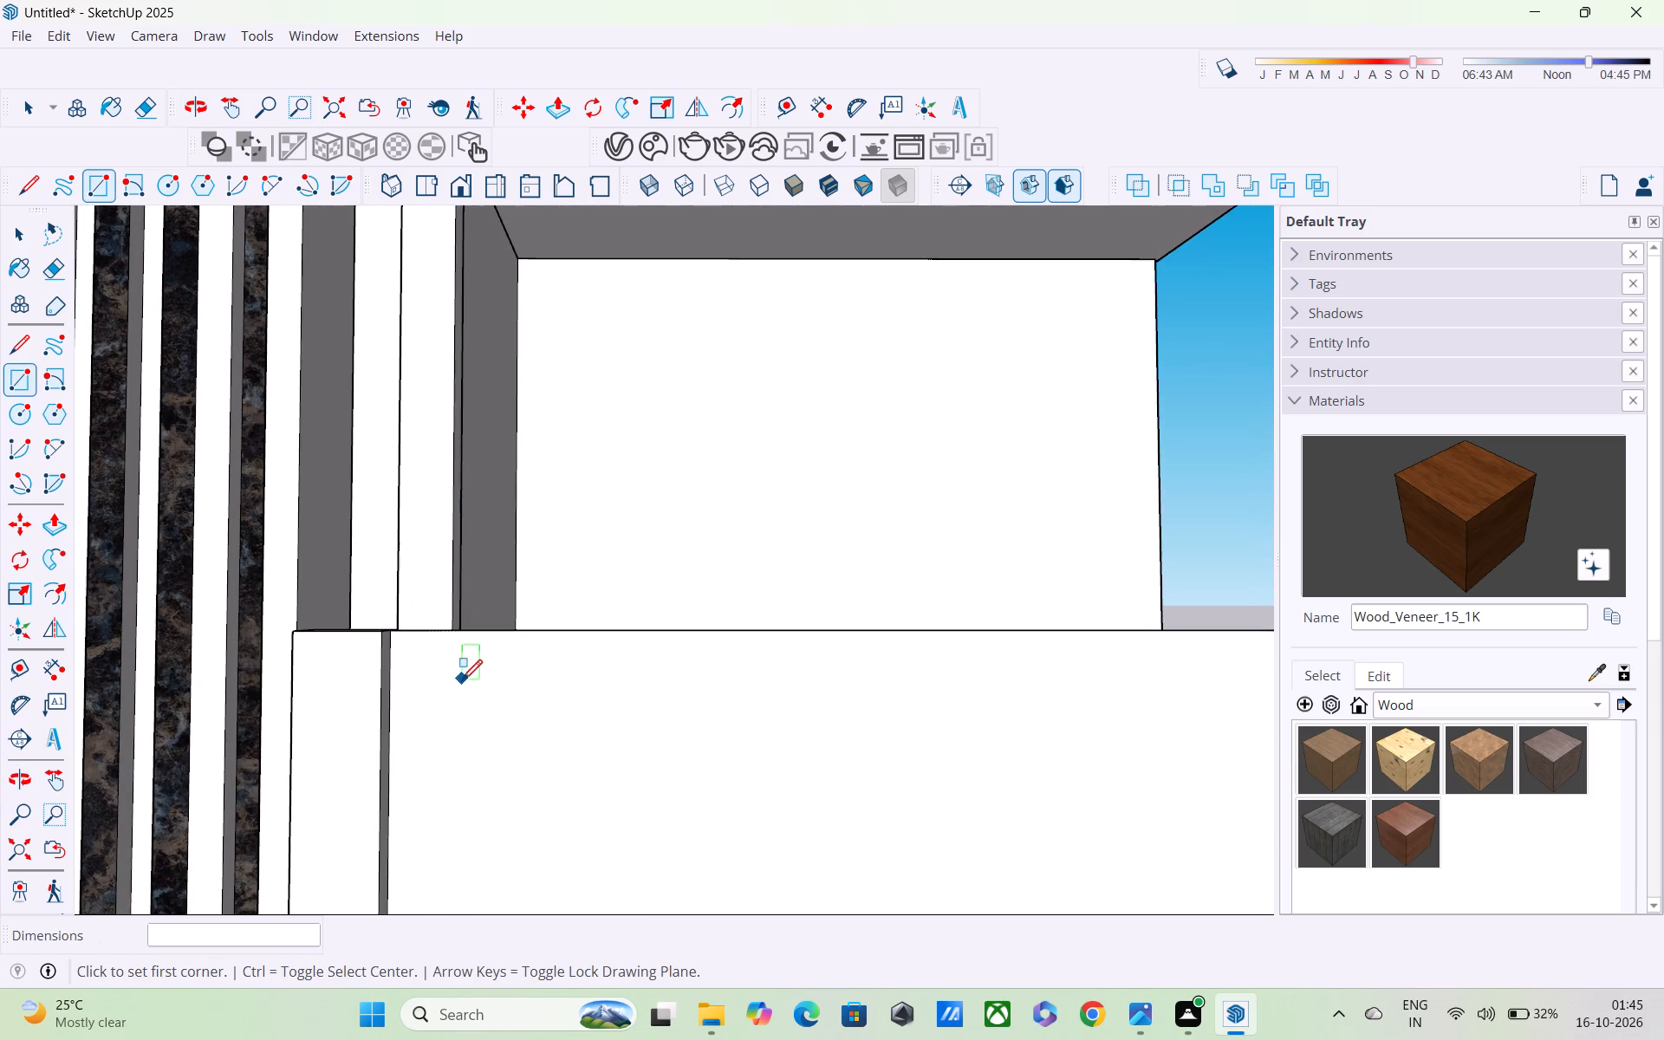
pyautogui.click(408, 660)
pyautogui.scroll(-9, 479, 778)
pyautogui.scroll(-7, 490, 848)
pyautogui.moveTo(480, 883); pyautogui.dragTo(480, 705, button='middle')
pyautogui.scroll(7, 476, 716)
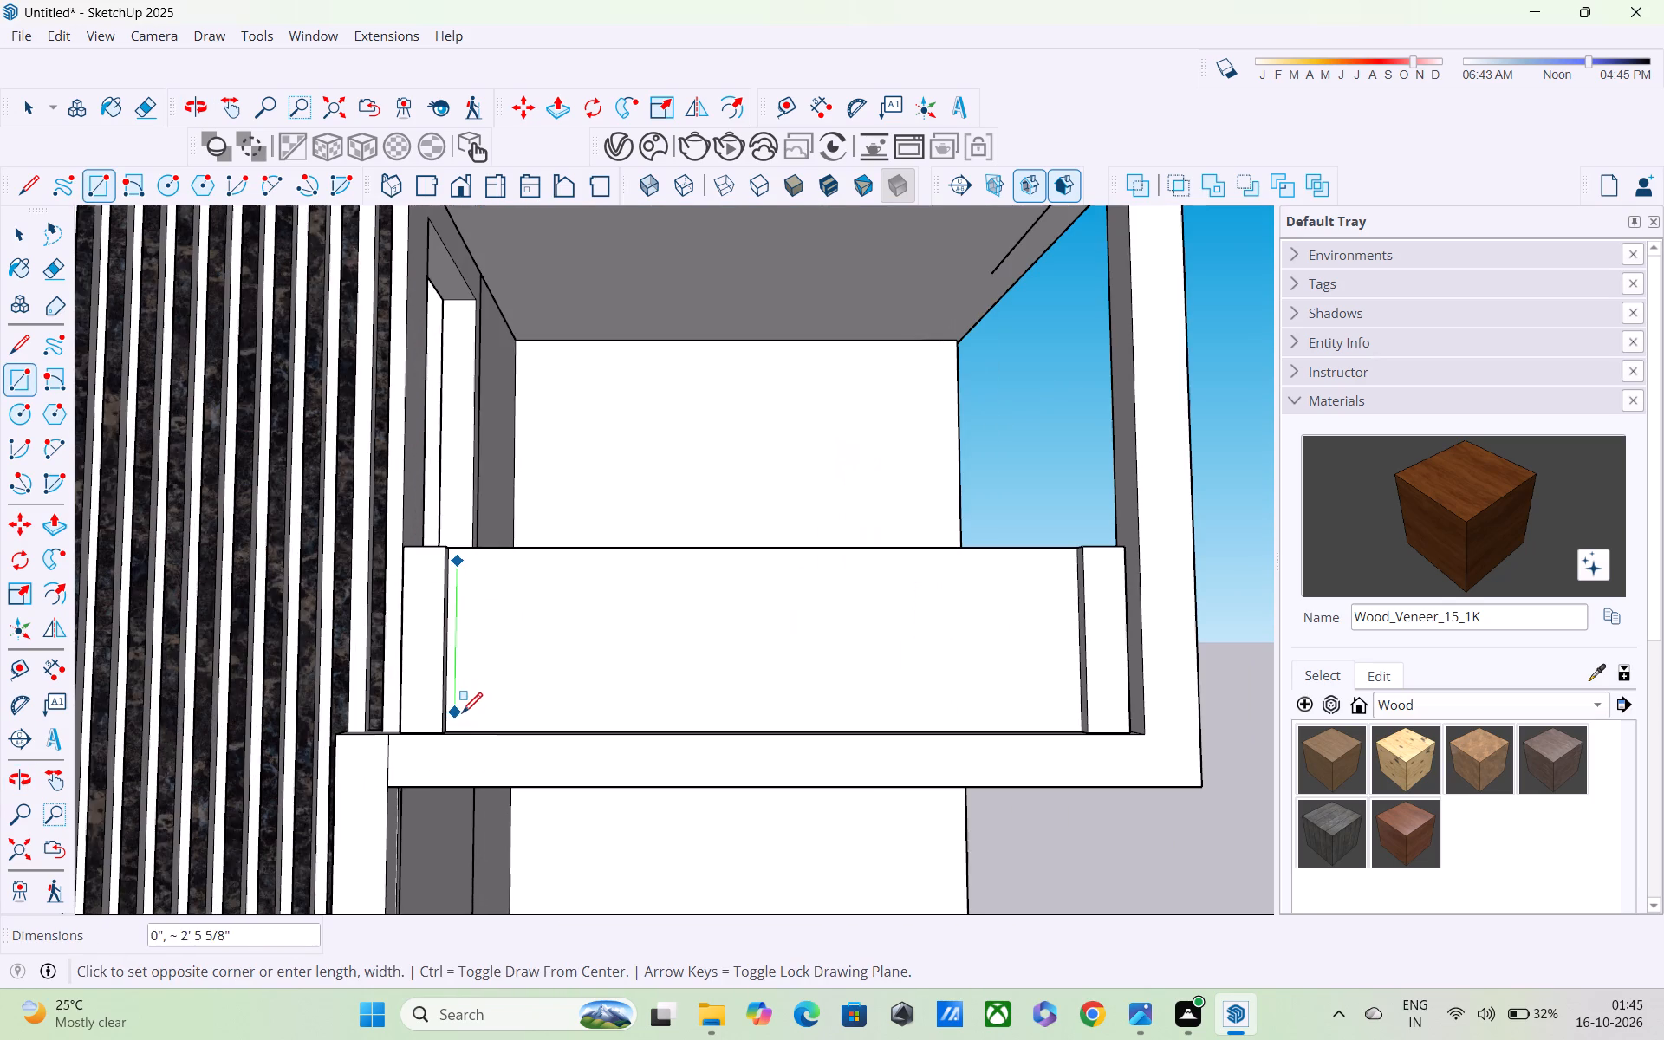
pyautogui.scroll(9, 472, 725)
pyautogui.click(450, 720)
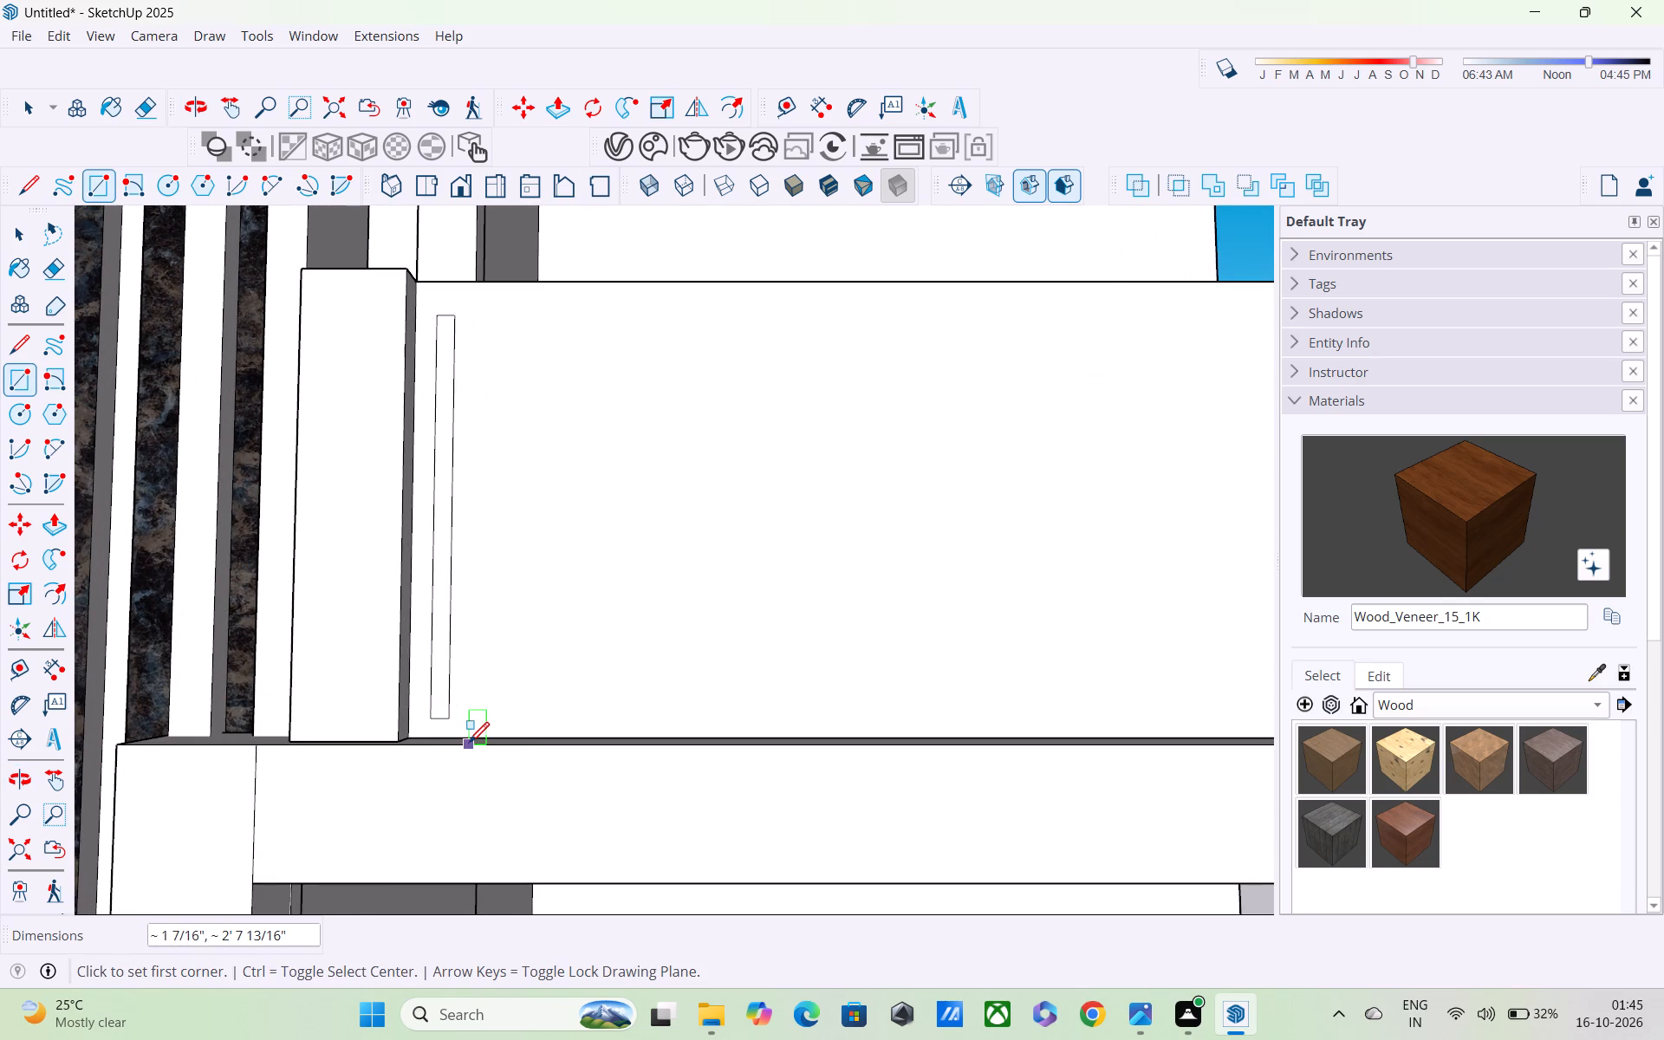
pyautogui.press('m')
pyautogui.press('space')
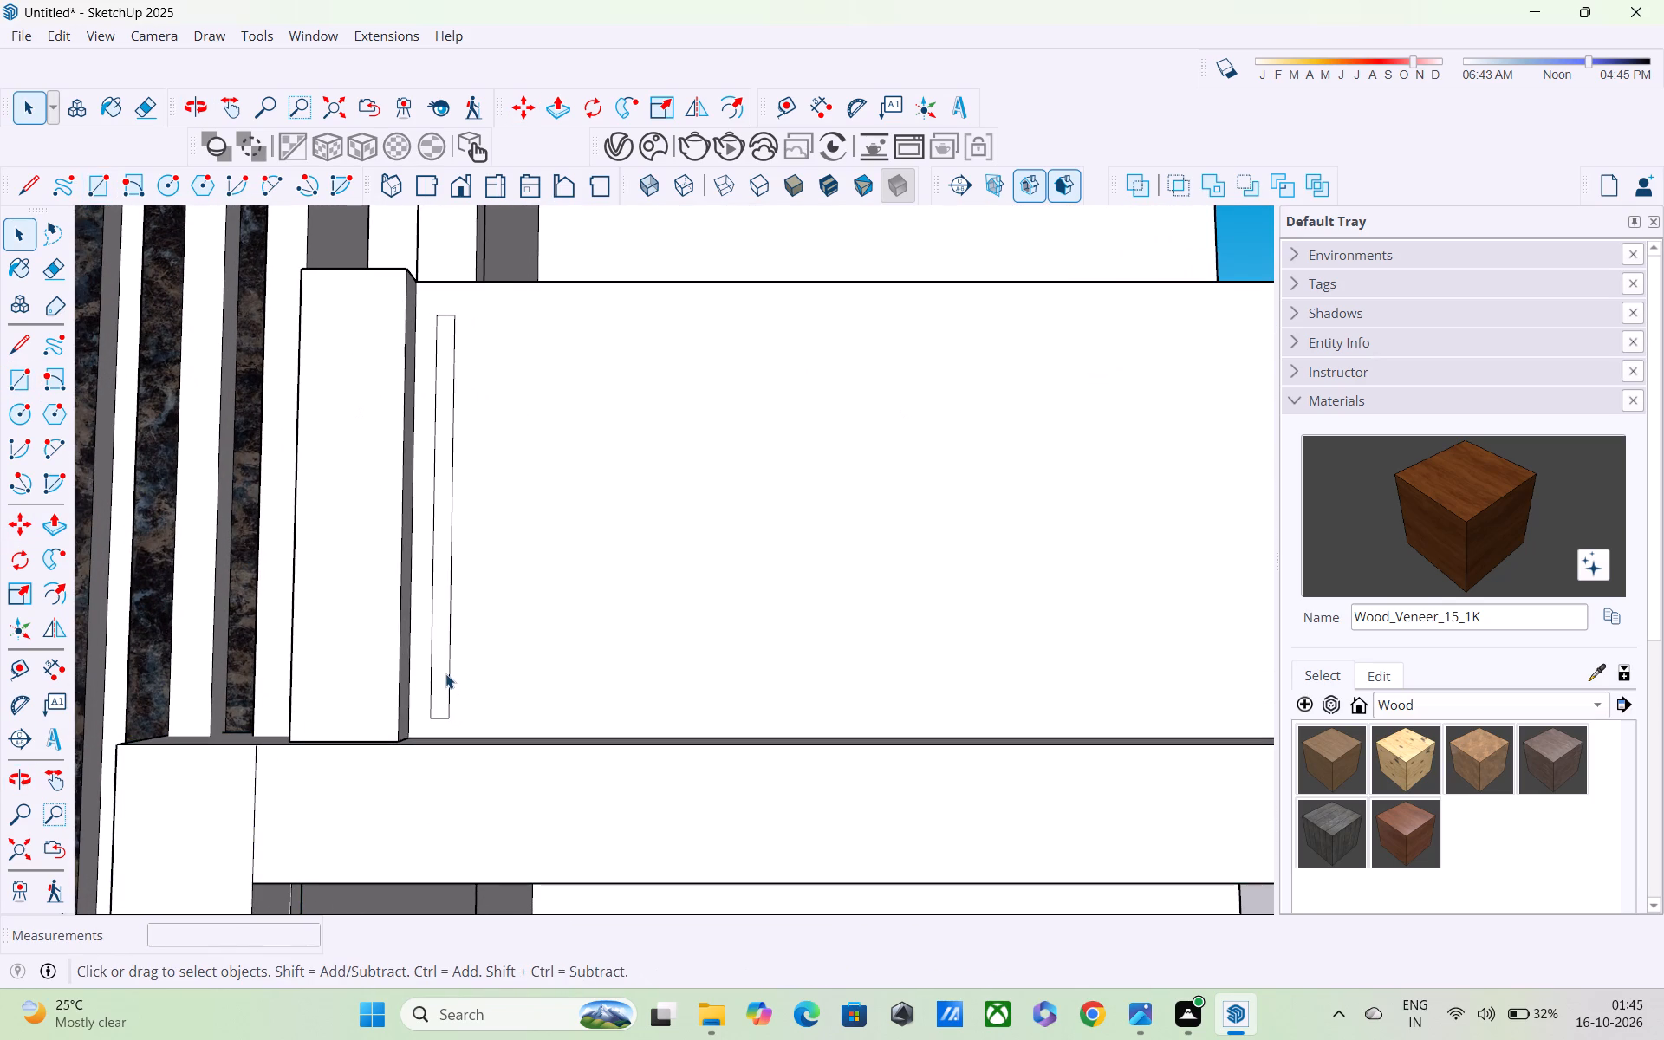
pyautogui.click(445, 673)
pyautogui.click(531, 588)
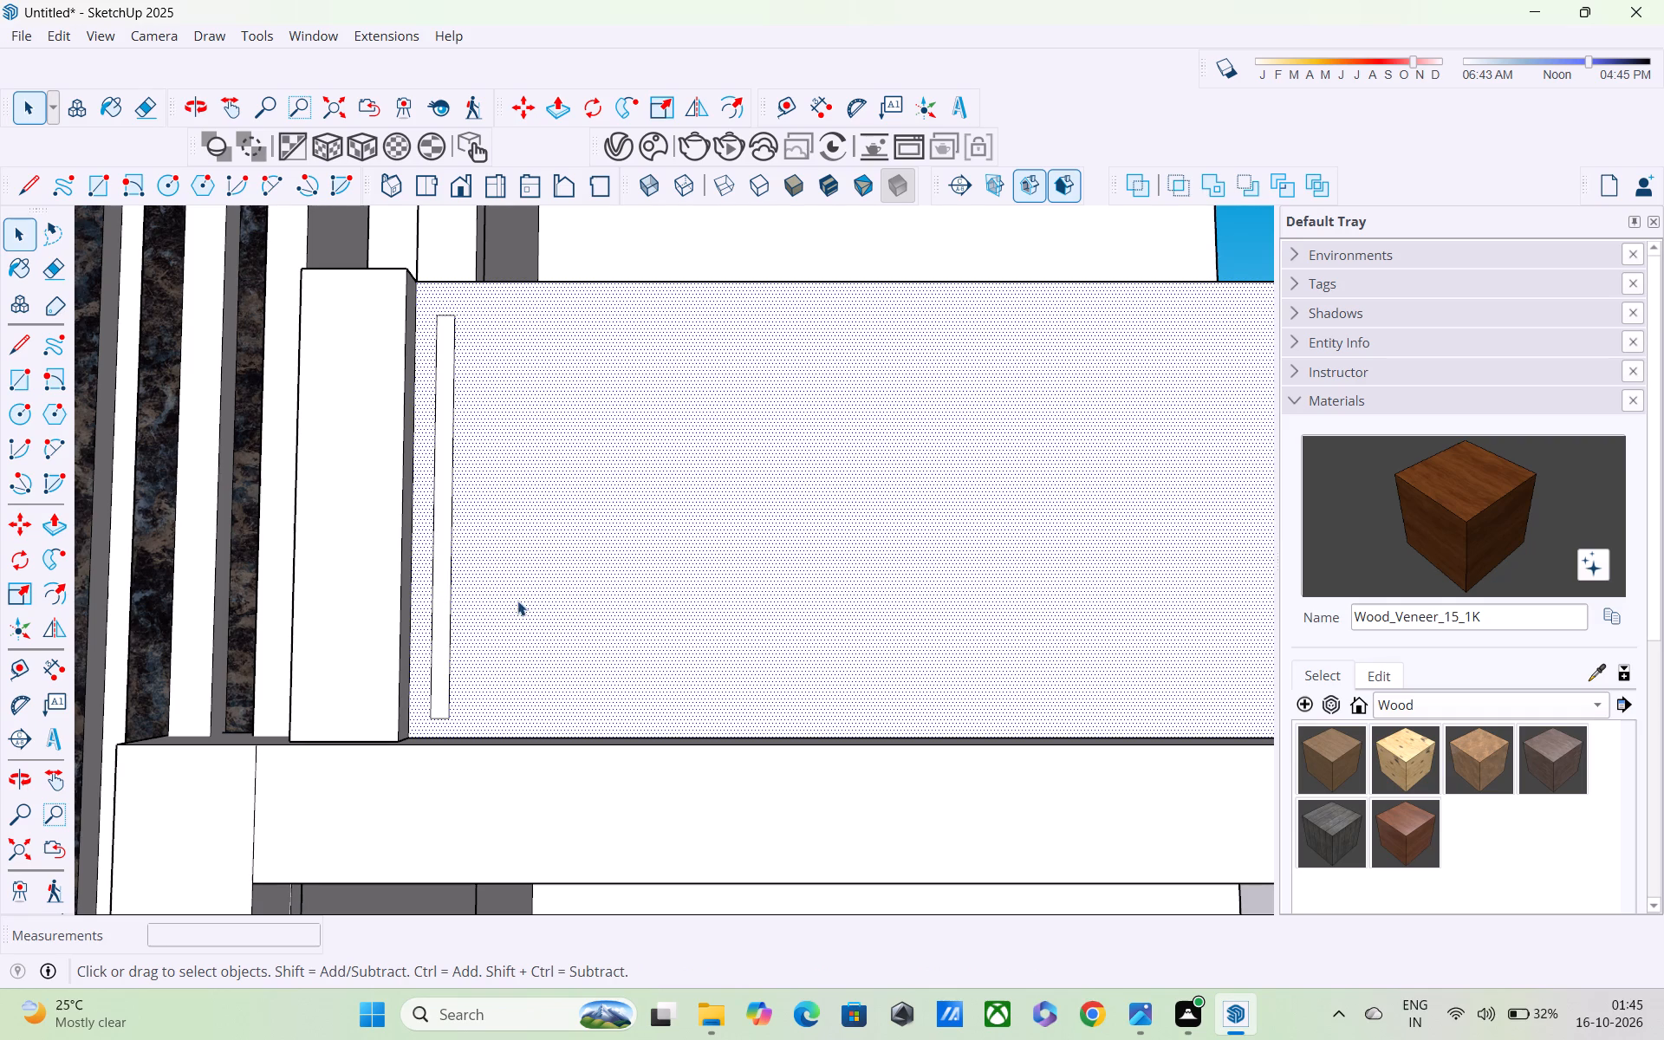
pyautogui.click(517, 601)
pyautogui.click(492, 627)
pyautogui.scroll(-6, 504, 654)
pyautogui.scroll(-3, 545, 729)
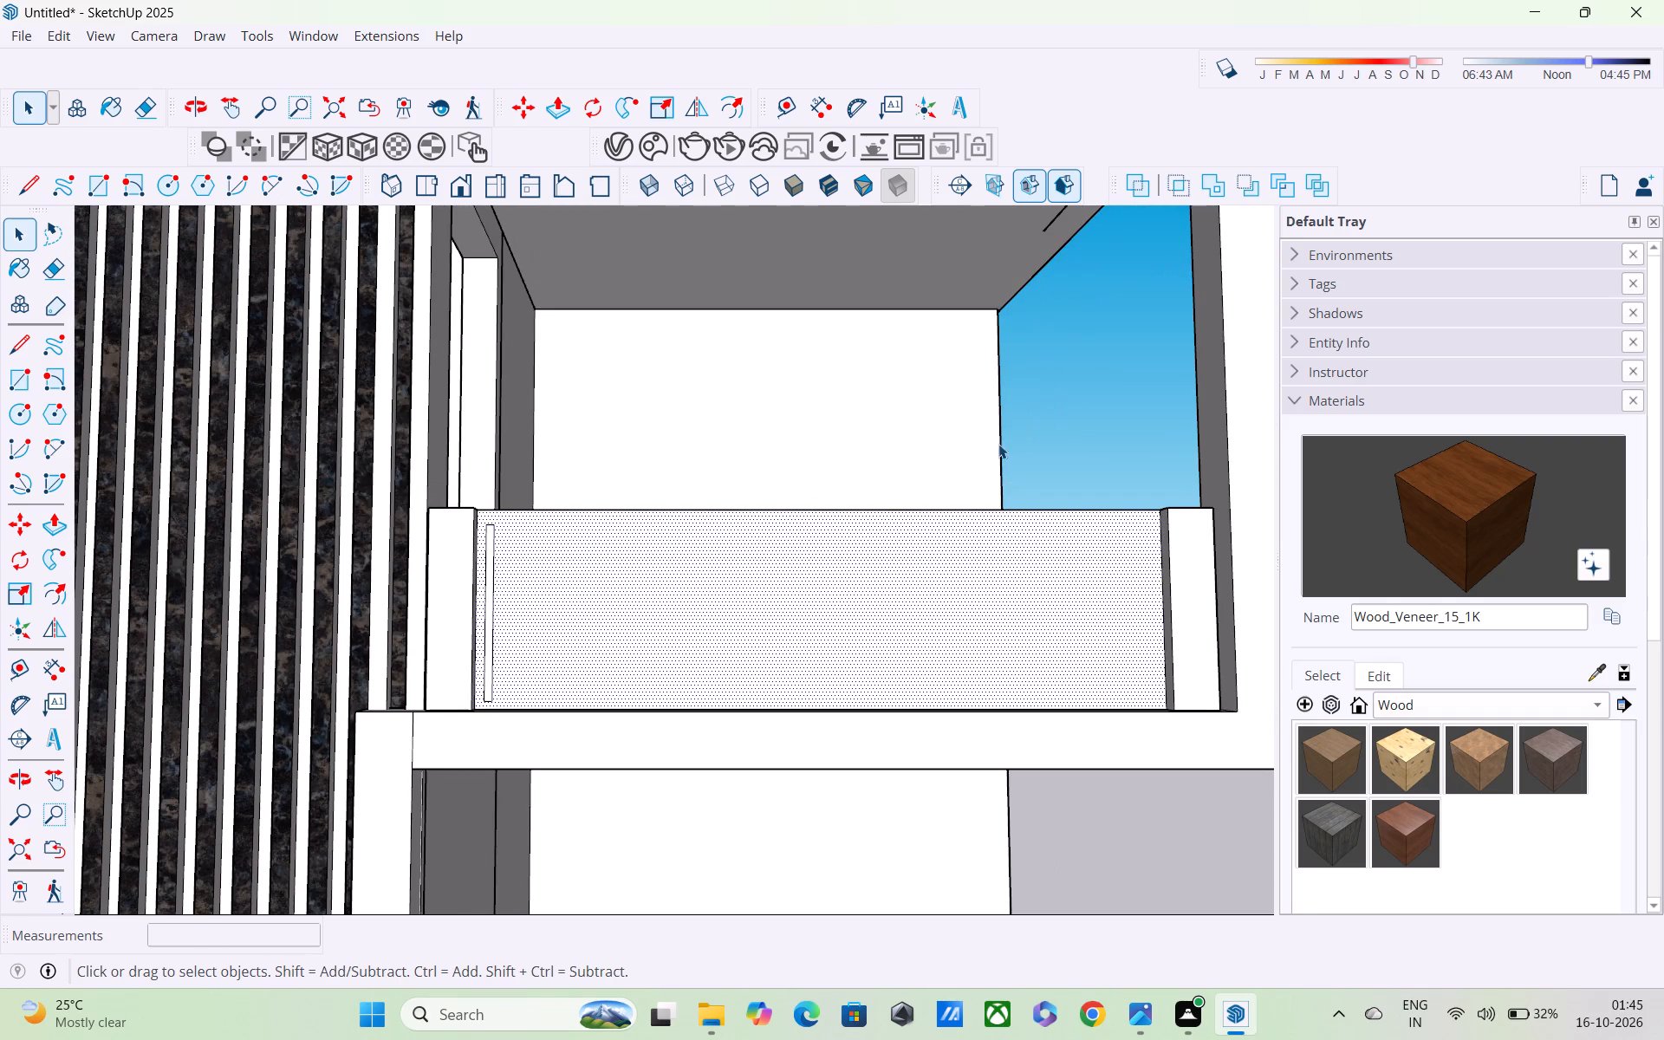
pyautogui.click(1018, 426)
# Copy the narrow strip's four outline edges about 3' 4 15/16" horizontally along the railing panel towards the outer post.
pyautogui.scroll(10, 484, 659)
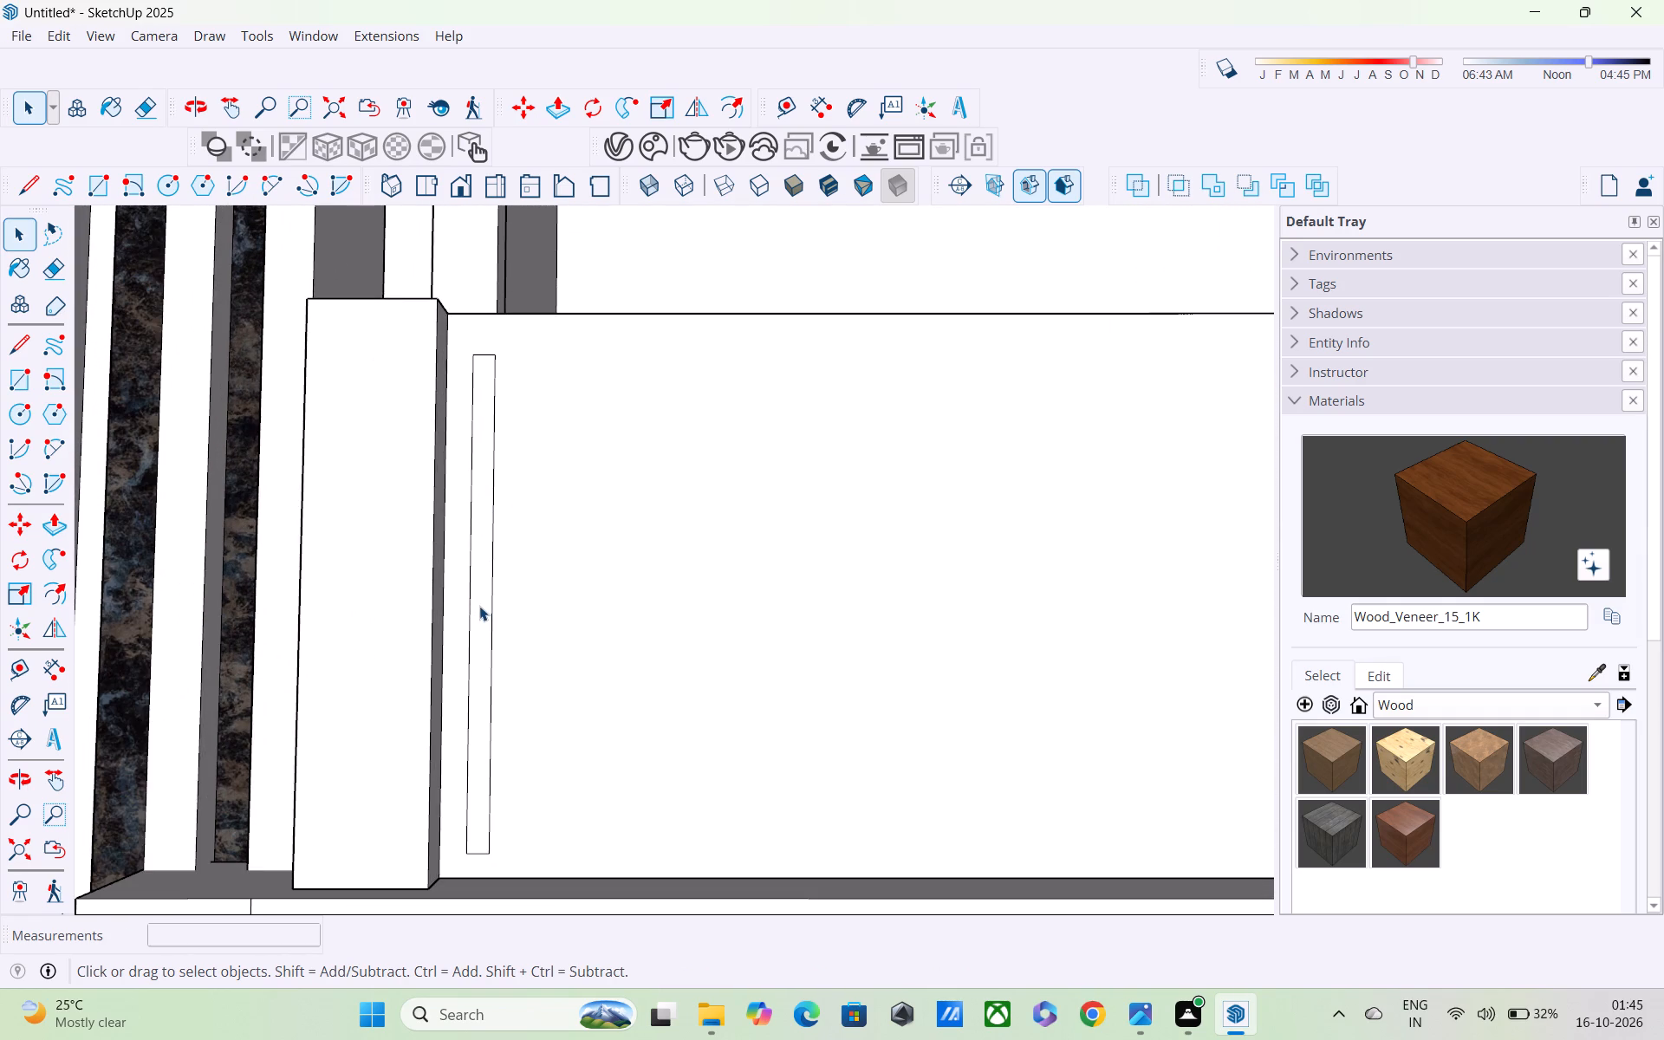
pyautogui.keyDown('shift'); pyautogui.scroll(4, 471, 597); pyautogui.keyUp('shift')
pyautogui.keyDown('shift'); pyautogui.click(467, 552); pyautogui.keyUp('shift')
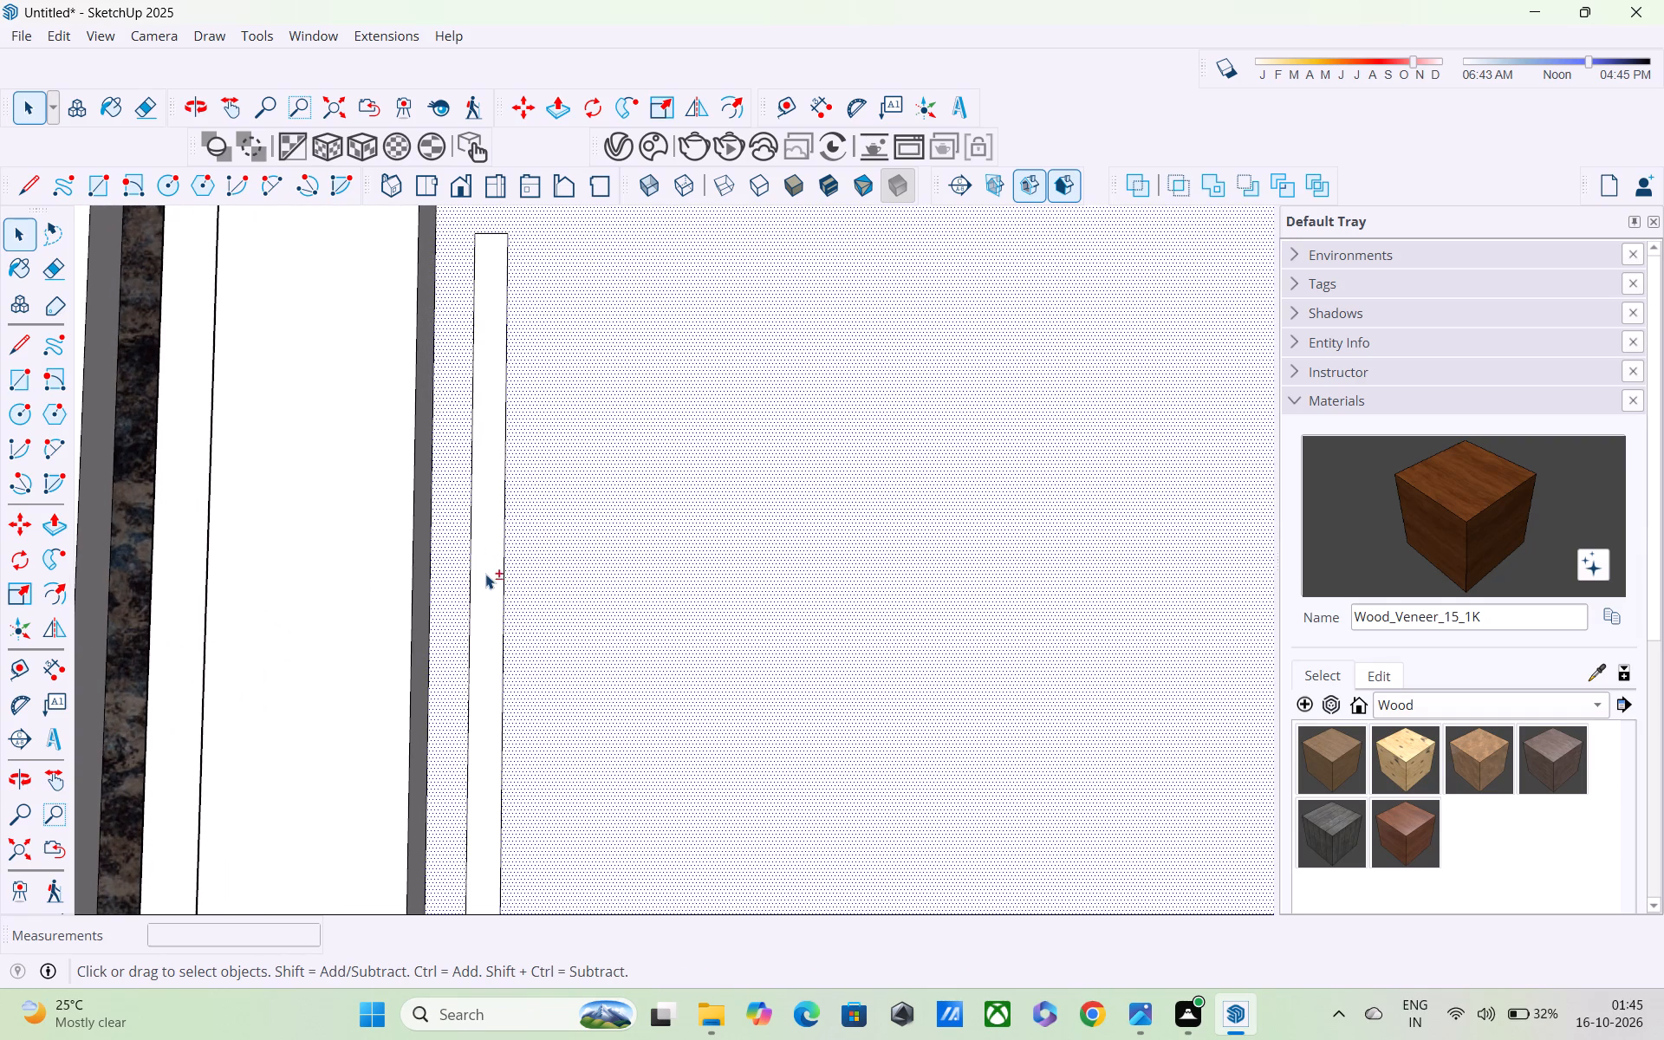
pyautogui.keyDown('shift'); pyautogui.click(490, 581); pyautogui.keyUp('shift')
pyautogui.keyDown('shift'); pyautogui.click(566, 571); pyautogui.keyUp('shift')
pyautogui.keyDown('shift'); pyautogui.click(482, 572); pyautogui.keyUp('shift')
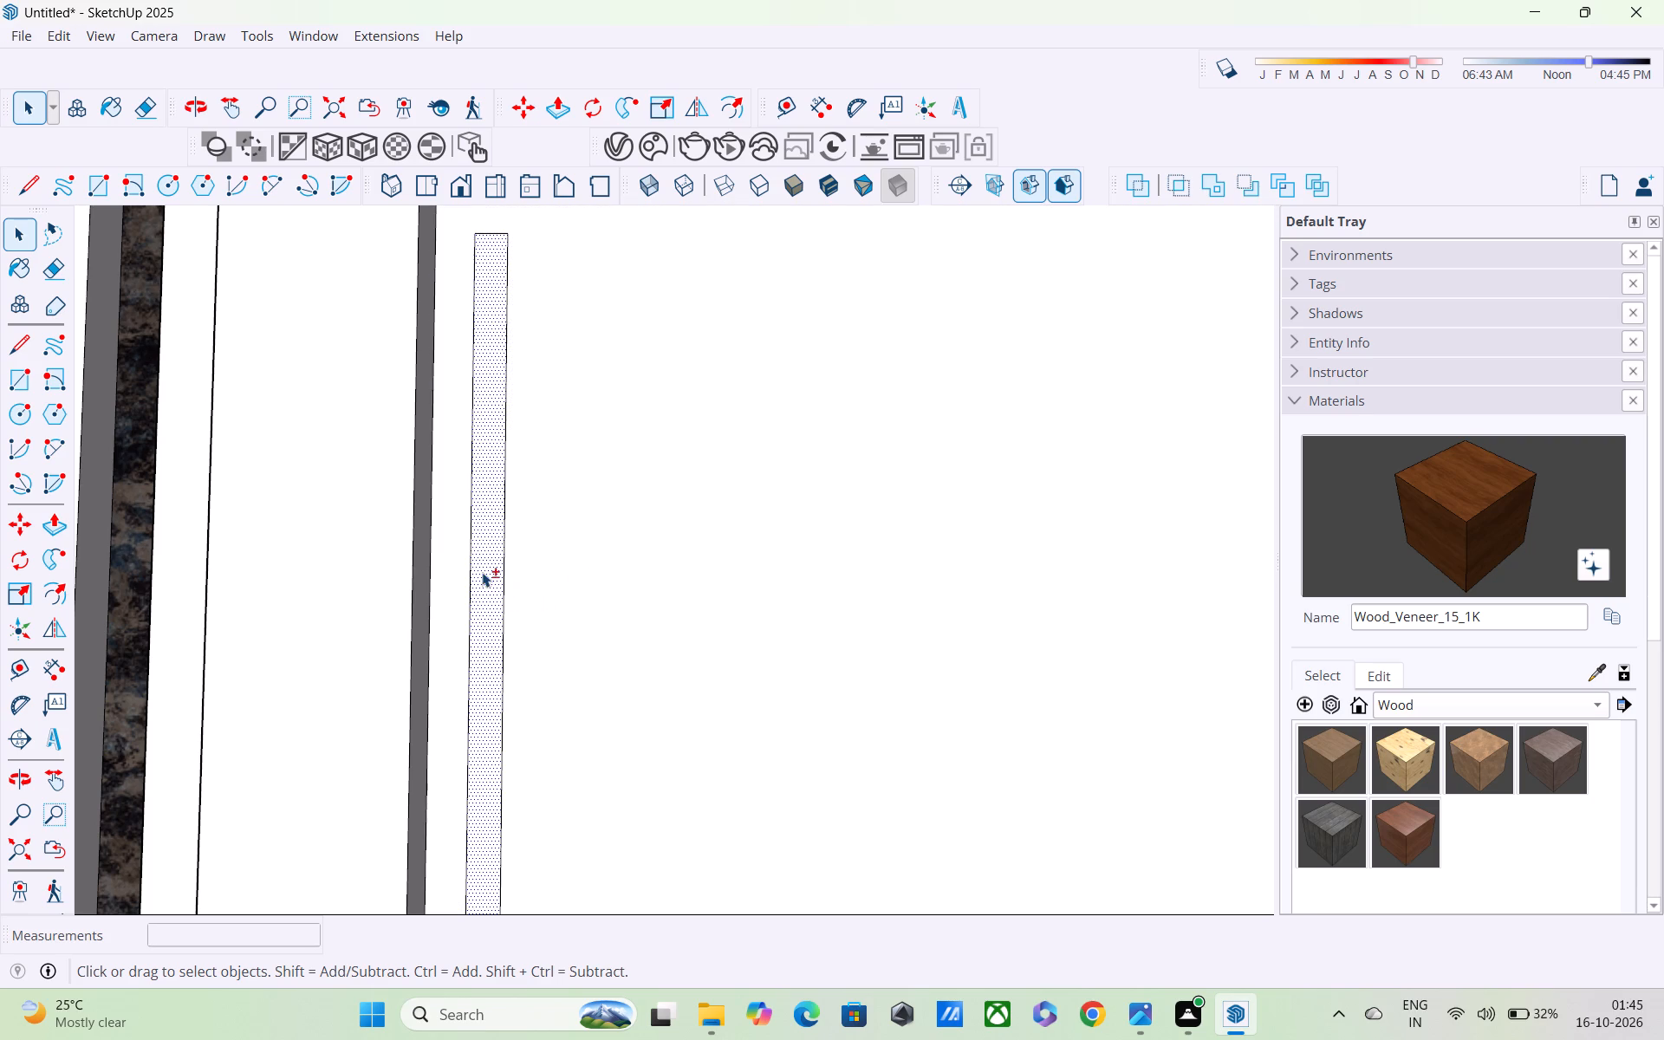
pyautogui.keyDown('shift'); pyautogui.click(507, 596); pyautogui.keyUp('shift')
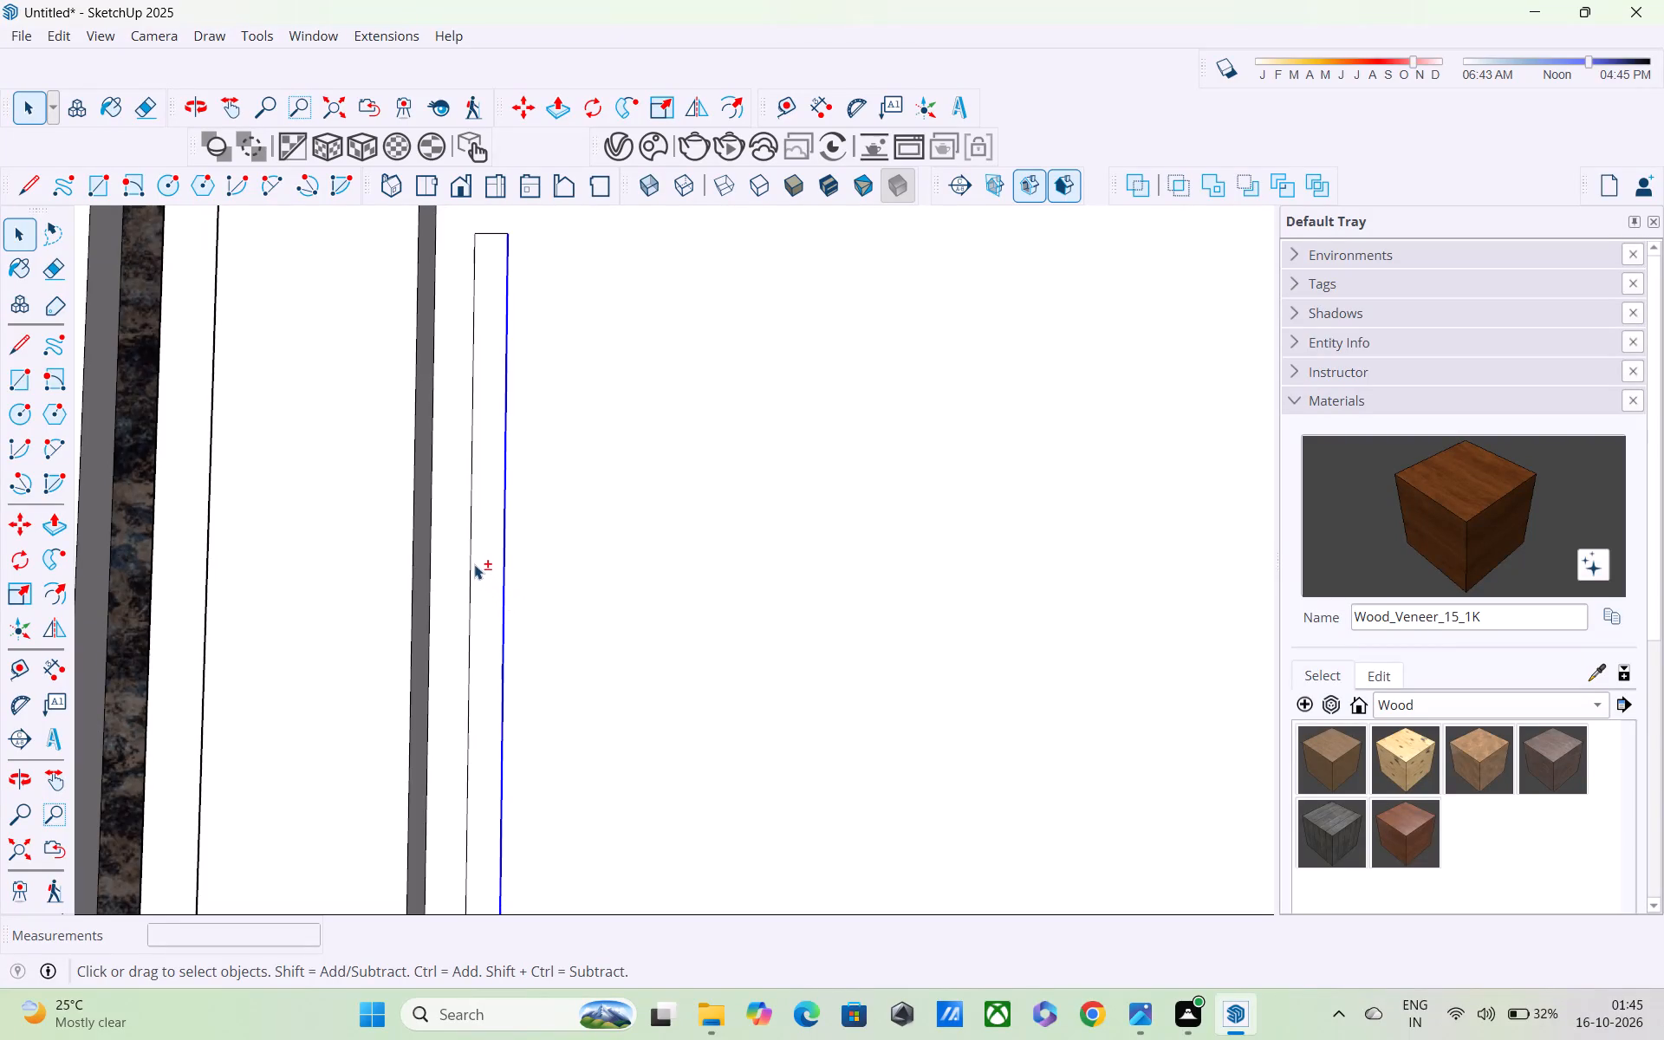
pyautogui.keyDown('shift'); pyautogui.click(471, 559); pyautogui.keyUp('shift')
pyautogui.keyDown('shift'); pyautogui.moveTo(495, 629); pyautogui.dragTo(502, 355, button='middle'); pyautogui.keyUp('shift')
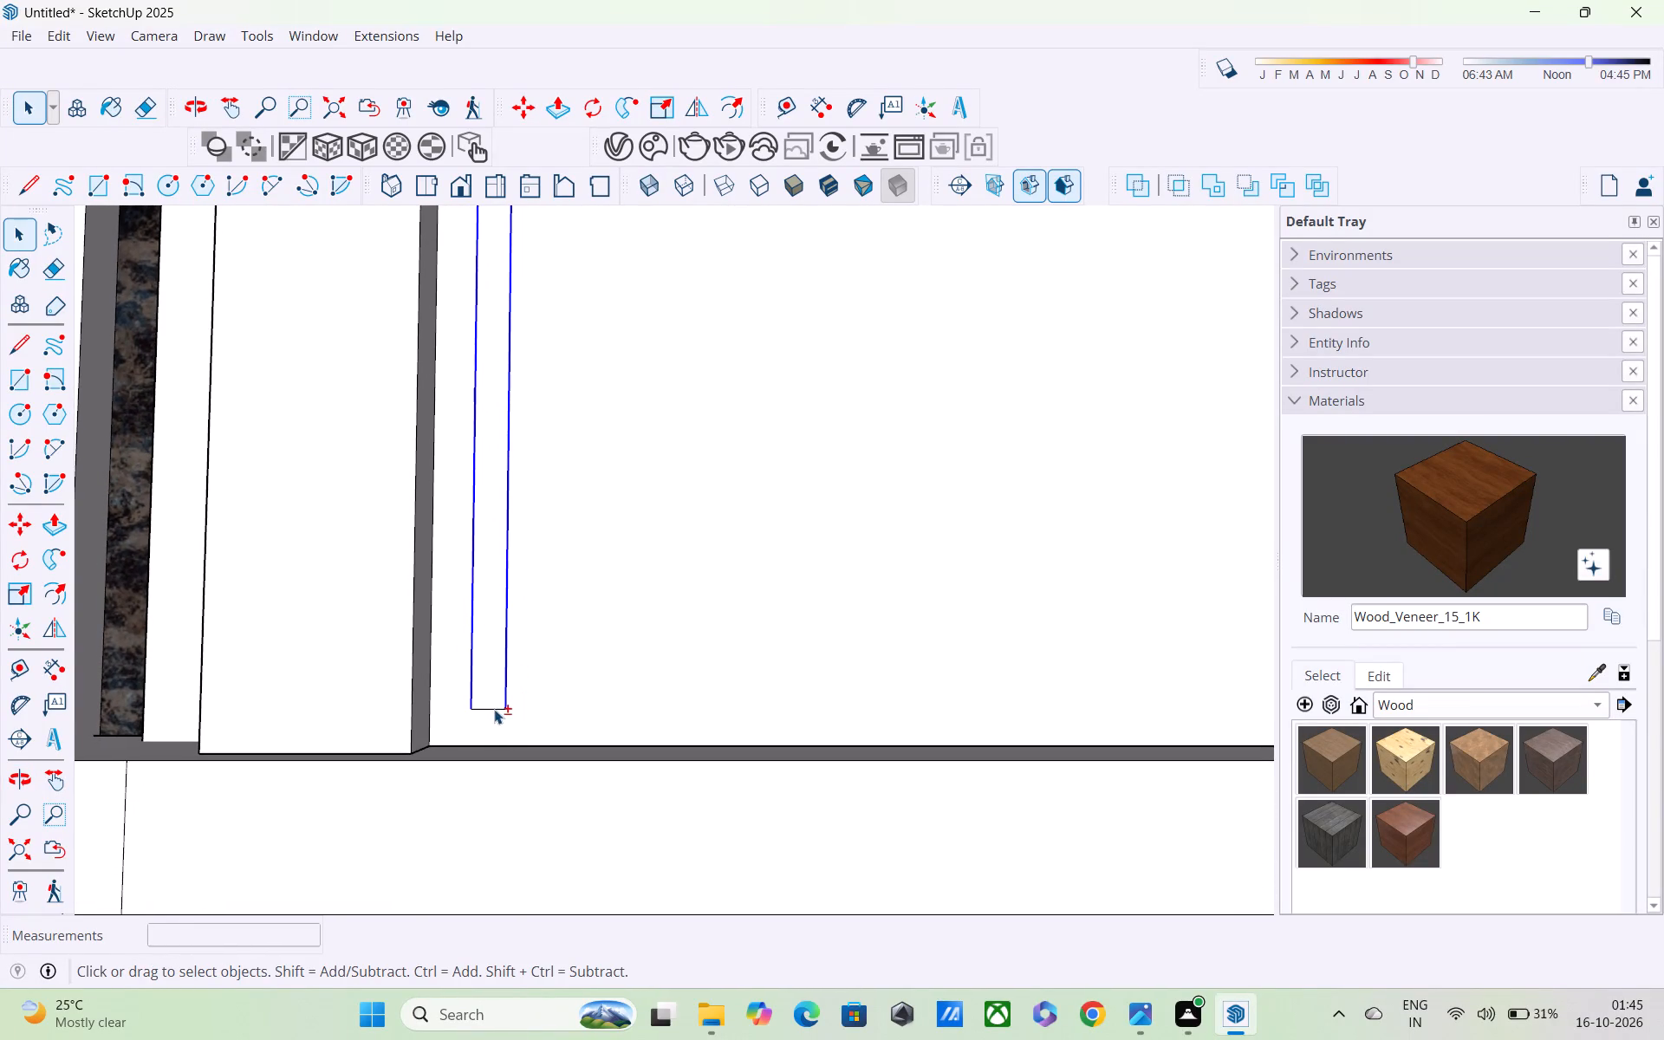
pyautogui.keyDown('shift'); pyautogui.click(494, 709); pyautogui.keyUp('shift')
pyautogui.keyDown('shift'); pyautogui.moveTo(489, 659); pyautogui.dragTo(525, 946, button='middle'); pyautogui.keyUp('shift')
pyautogui.keyDown('shift'); pyautogui.scroll(-2, 490, 517); pyautogui.keyUp('shift')
pyautogui.keyDown('shift'); pyautogui.moveTo(493, 517); pyautogui.dragTo(575, 800, button='middle'); pyautogui.keyUp('shift')
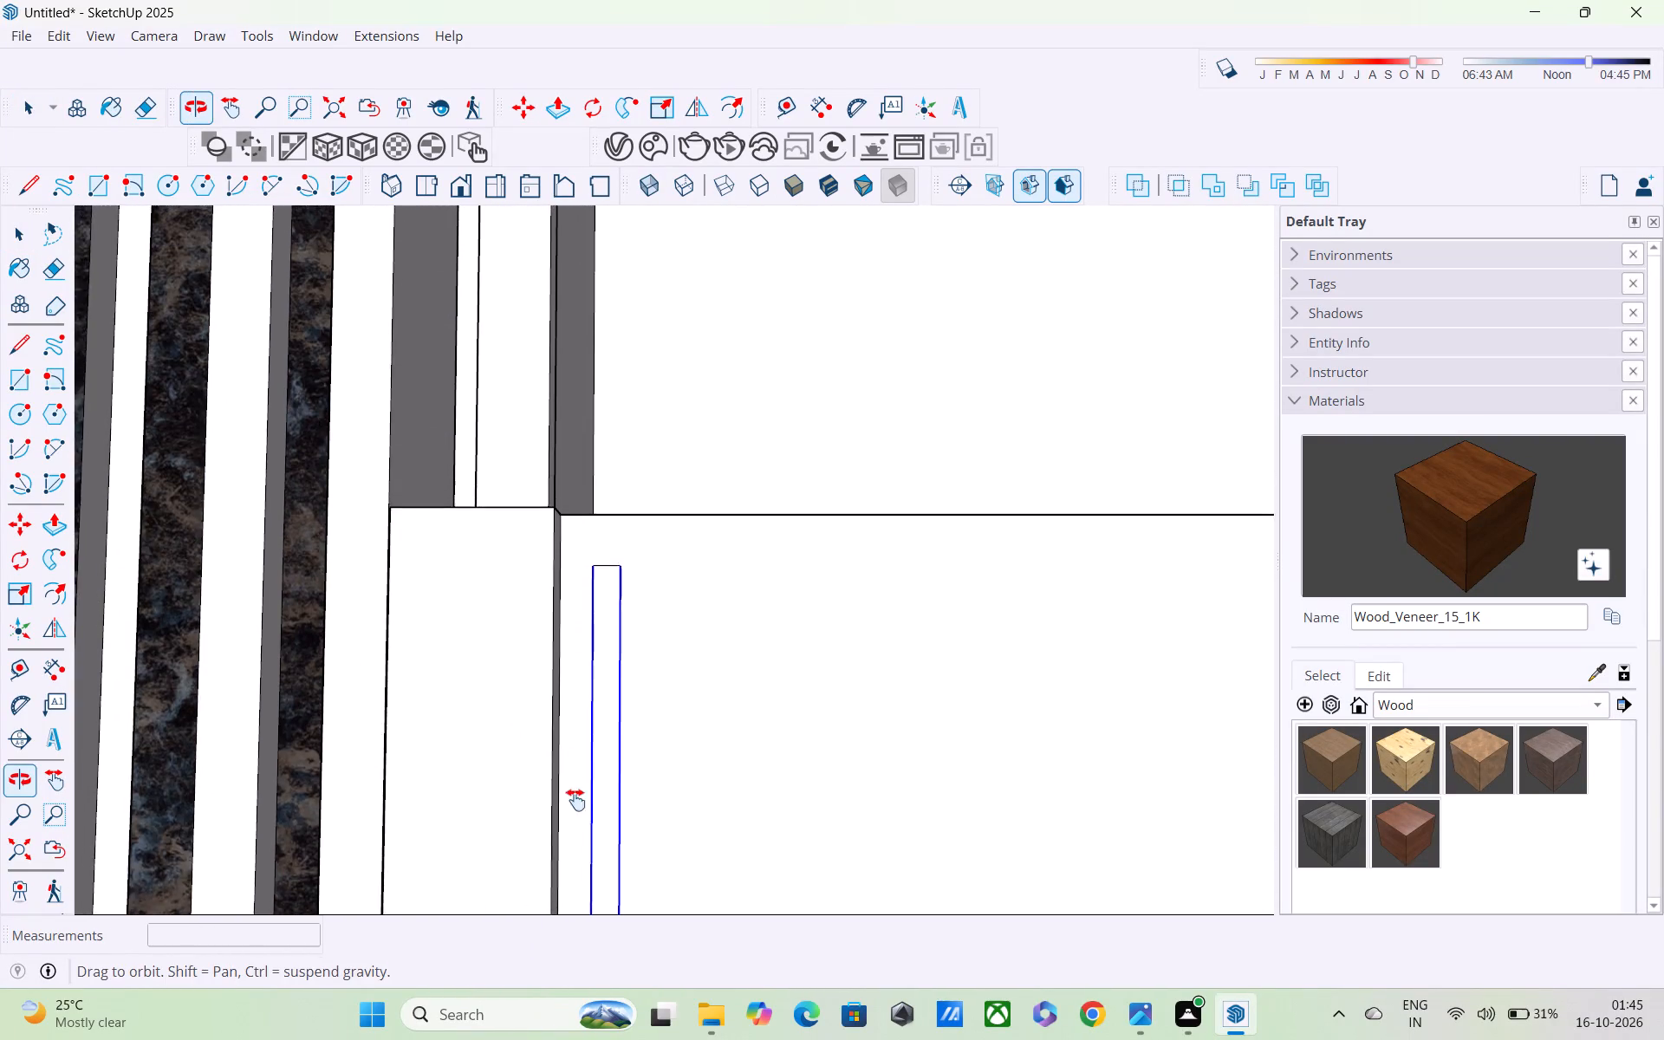
pyautogui.keyDown('shift'); pyautogui.moveTo(575, 800); pyautogui.dragTo(575, 791, button='middle'); pyautogui.keyUp('shift')
pyautogui.keyDown('shift'); pyautogui.scroll(5, 617, 612); pyautogui.keyUp('shift')
pyautogui.keyDown('shift'); pyautogui.click(606, 526); pyautogui.keyUp('shift')
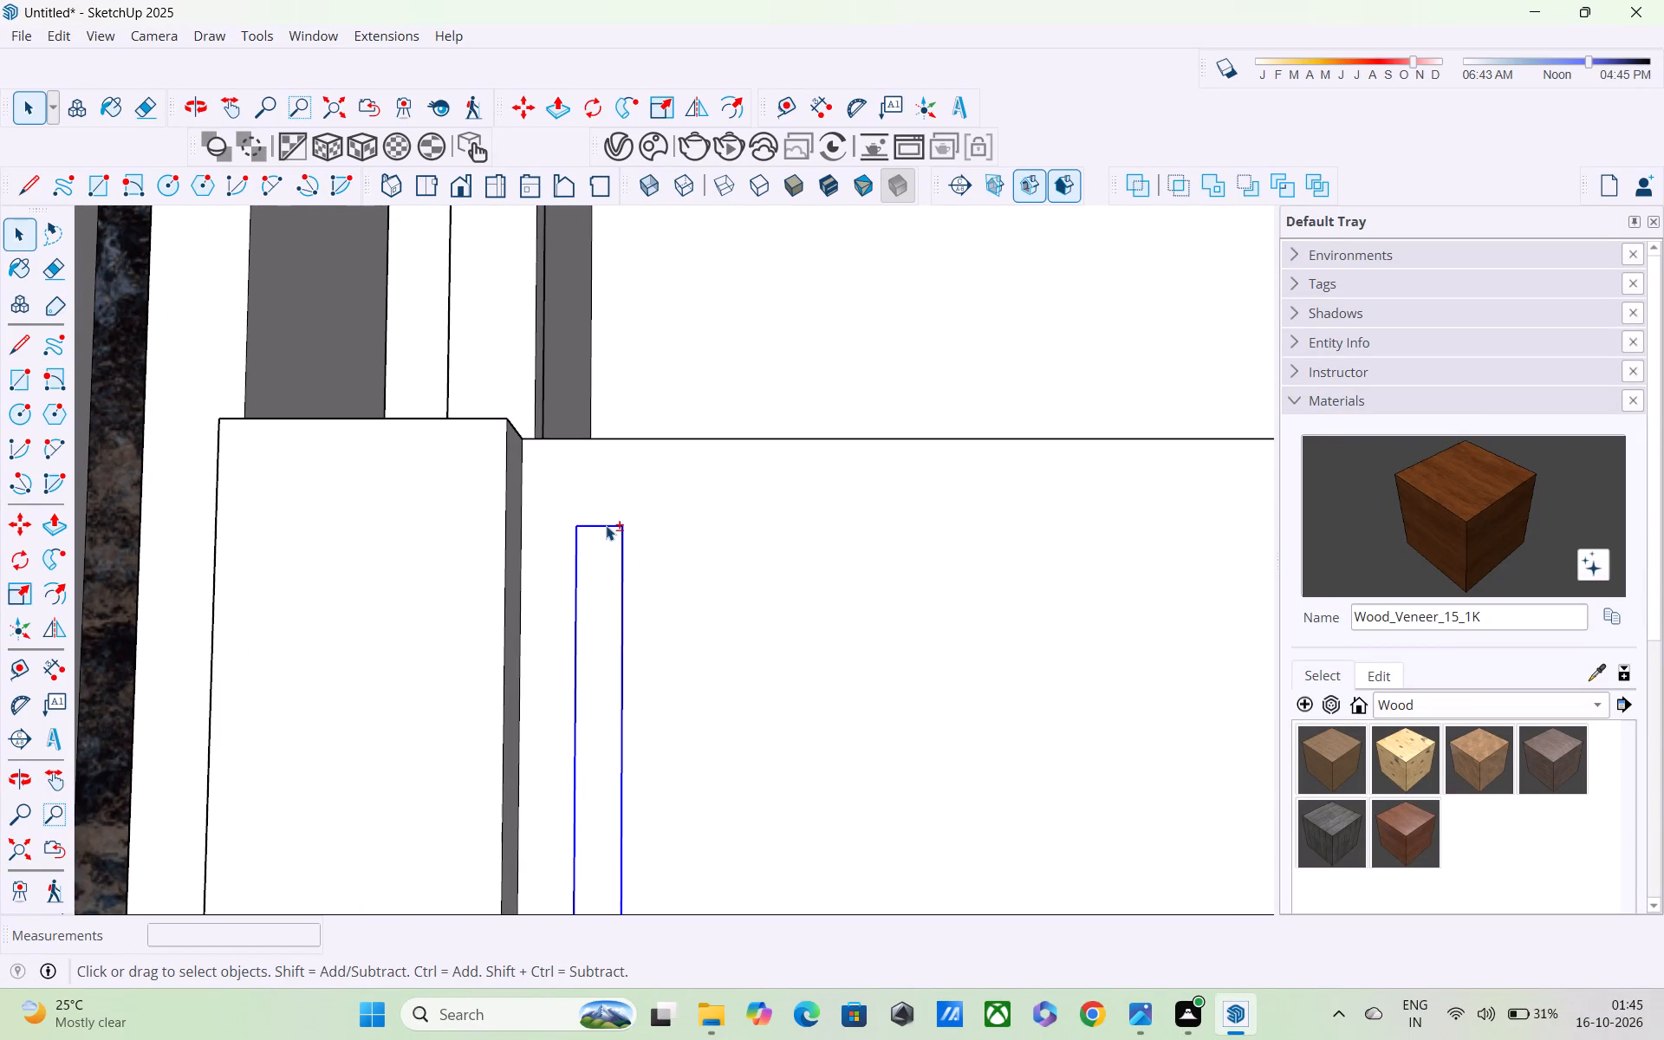
pyautogui.press('m')
pyautogui.scroll(-3, 624, 632)
pyautogui.keyDown('shift'); pyautogui.moveTo(629, 671); pyautogui.dragTo(544, 228, button='middle'); pyautogui.keyUp('shift')
pyautogui.keyDown('shift'); pyautogui.scroll(1, 544, 228); pyautogui.keyUp('shift')
pyautogui.scroll(-5, 553, 249)
pyautogui.scroll(3, 614, 626)
pyautogui.scroll(4, 509, 764)
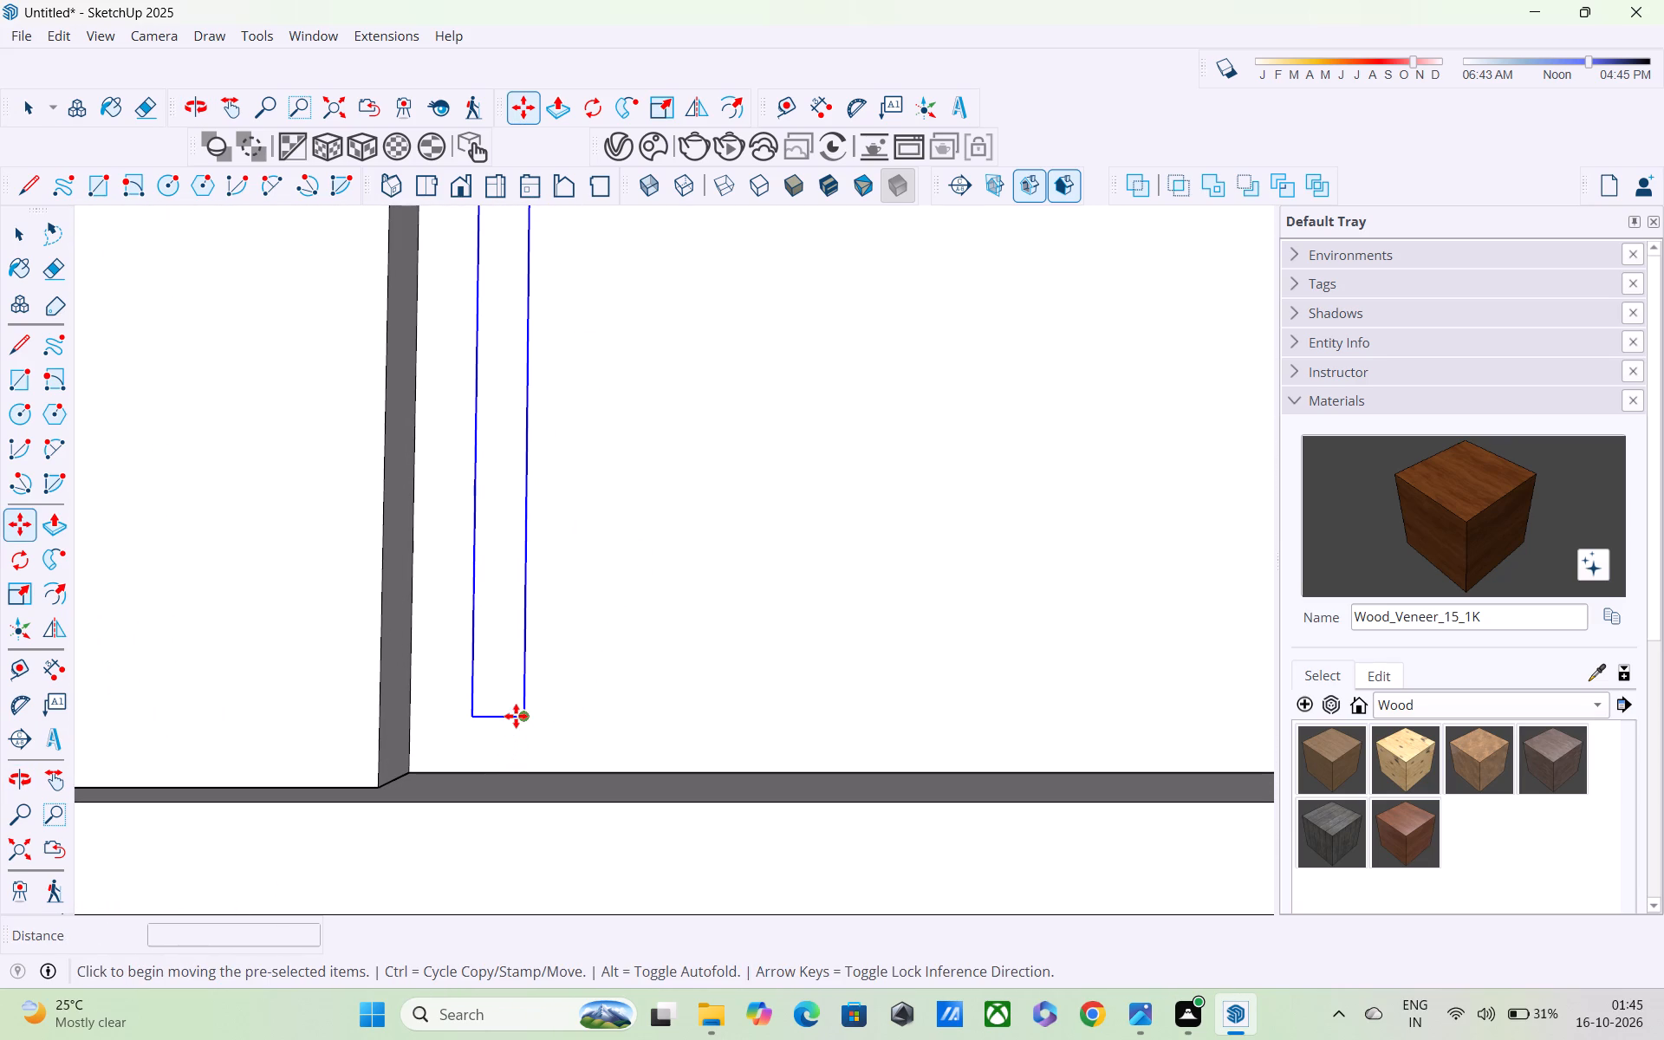
pyautogui.click(523, 716)
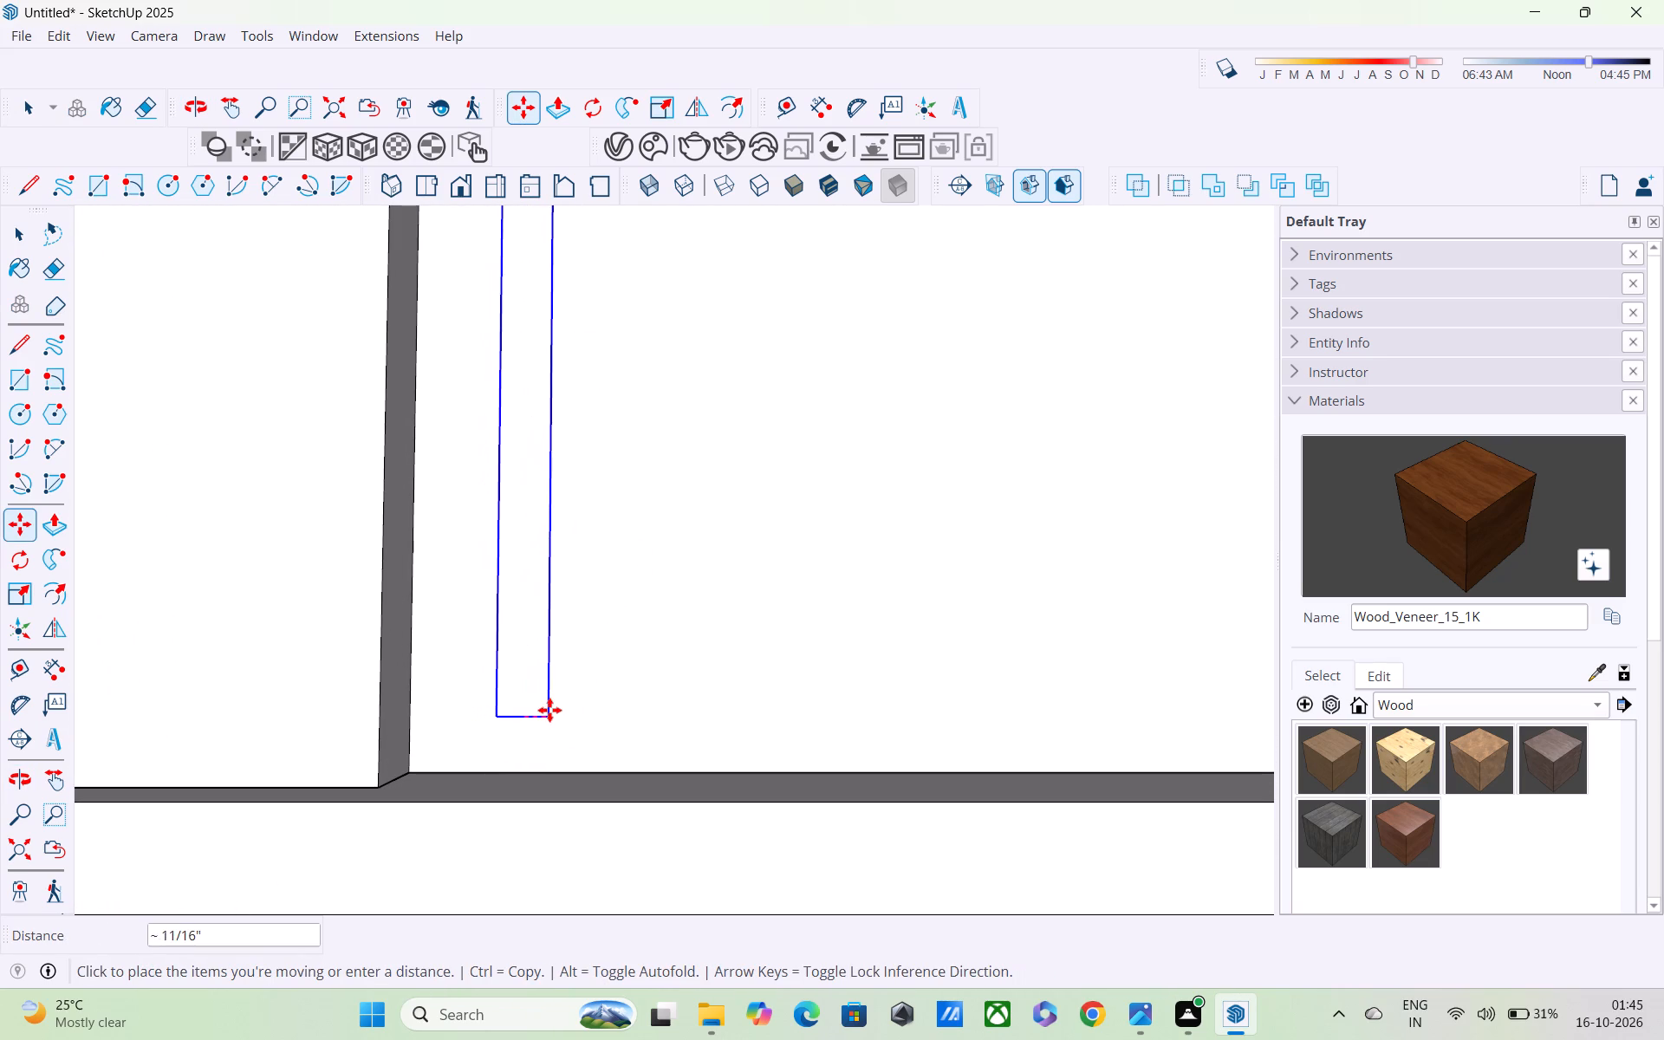
pyautogui.scroll(-10, 588, 719)
pyautogui.keyDown('shift'); pyautogui.moveTo(817, 673); pyautogui.dragTo(751, 661, button='middle'); pyautogui.keyUp('shift')
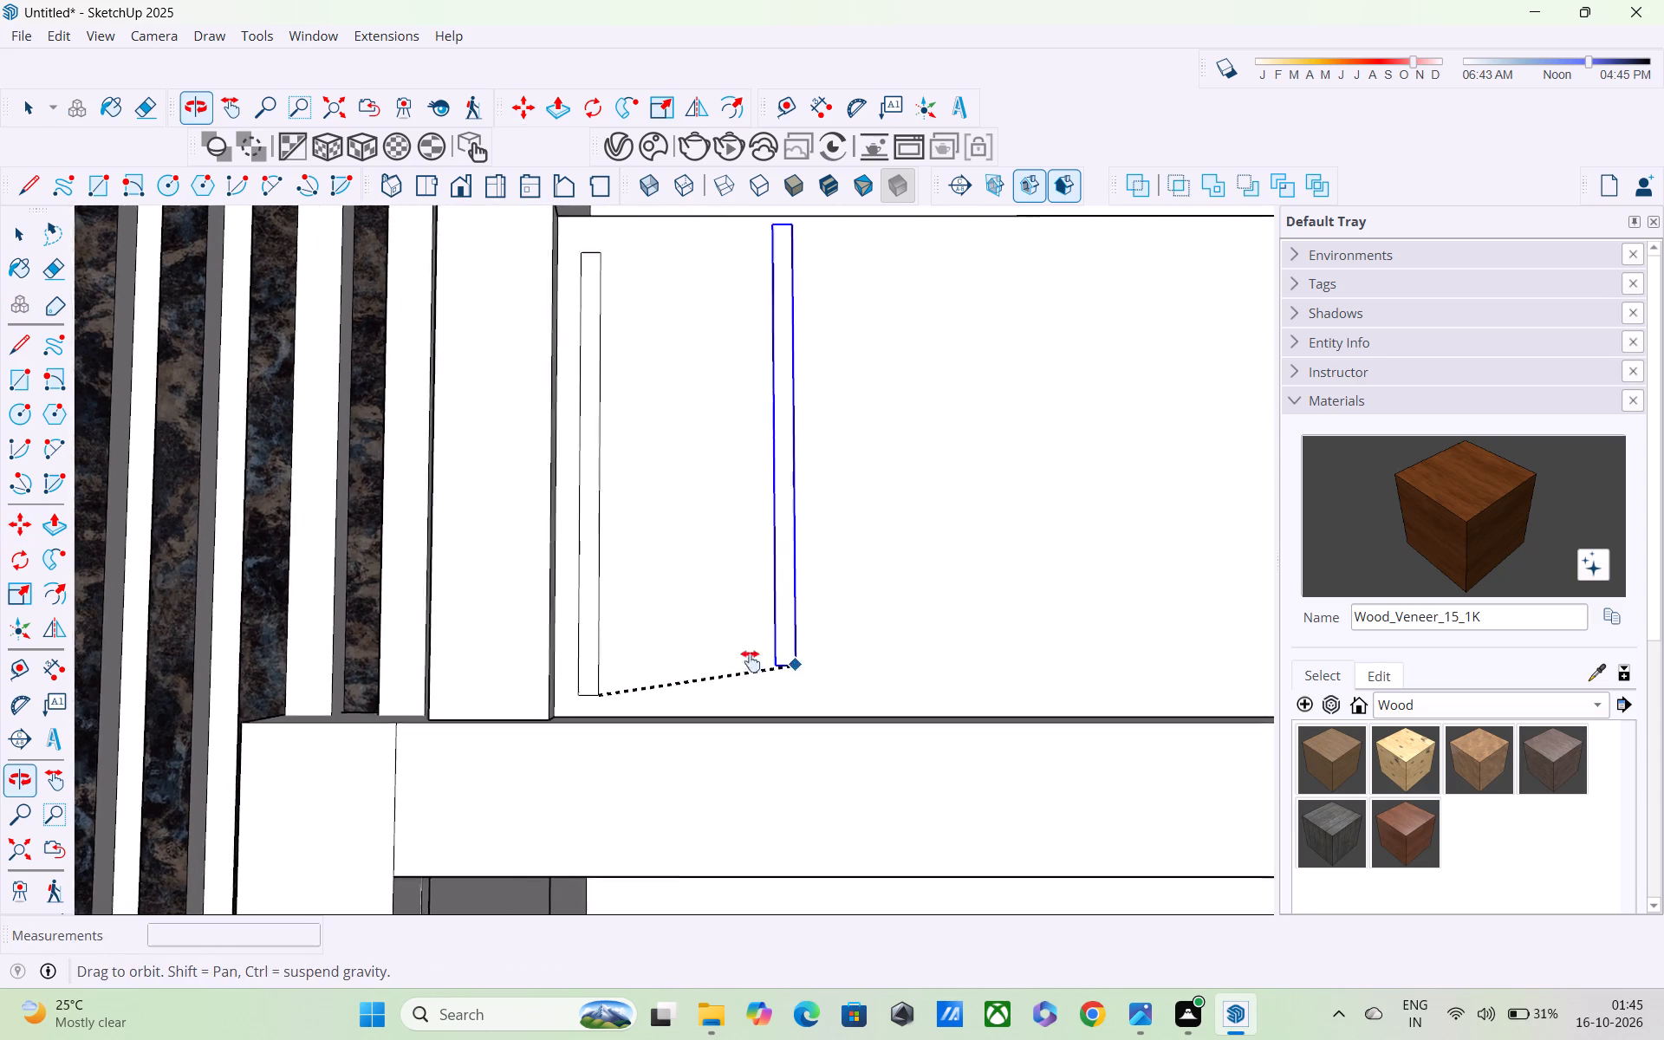
pyautogui.keyDown('shift'); pyautogui.moveTo(751, 661); pyautogui.dragTo(530, 656, button='middle'); pyautogui.keyUp('shift')
pyautogui.scroll(1, 530, 656)
pyautogui.scroll(-4, 536, 678)
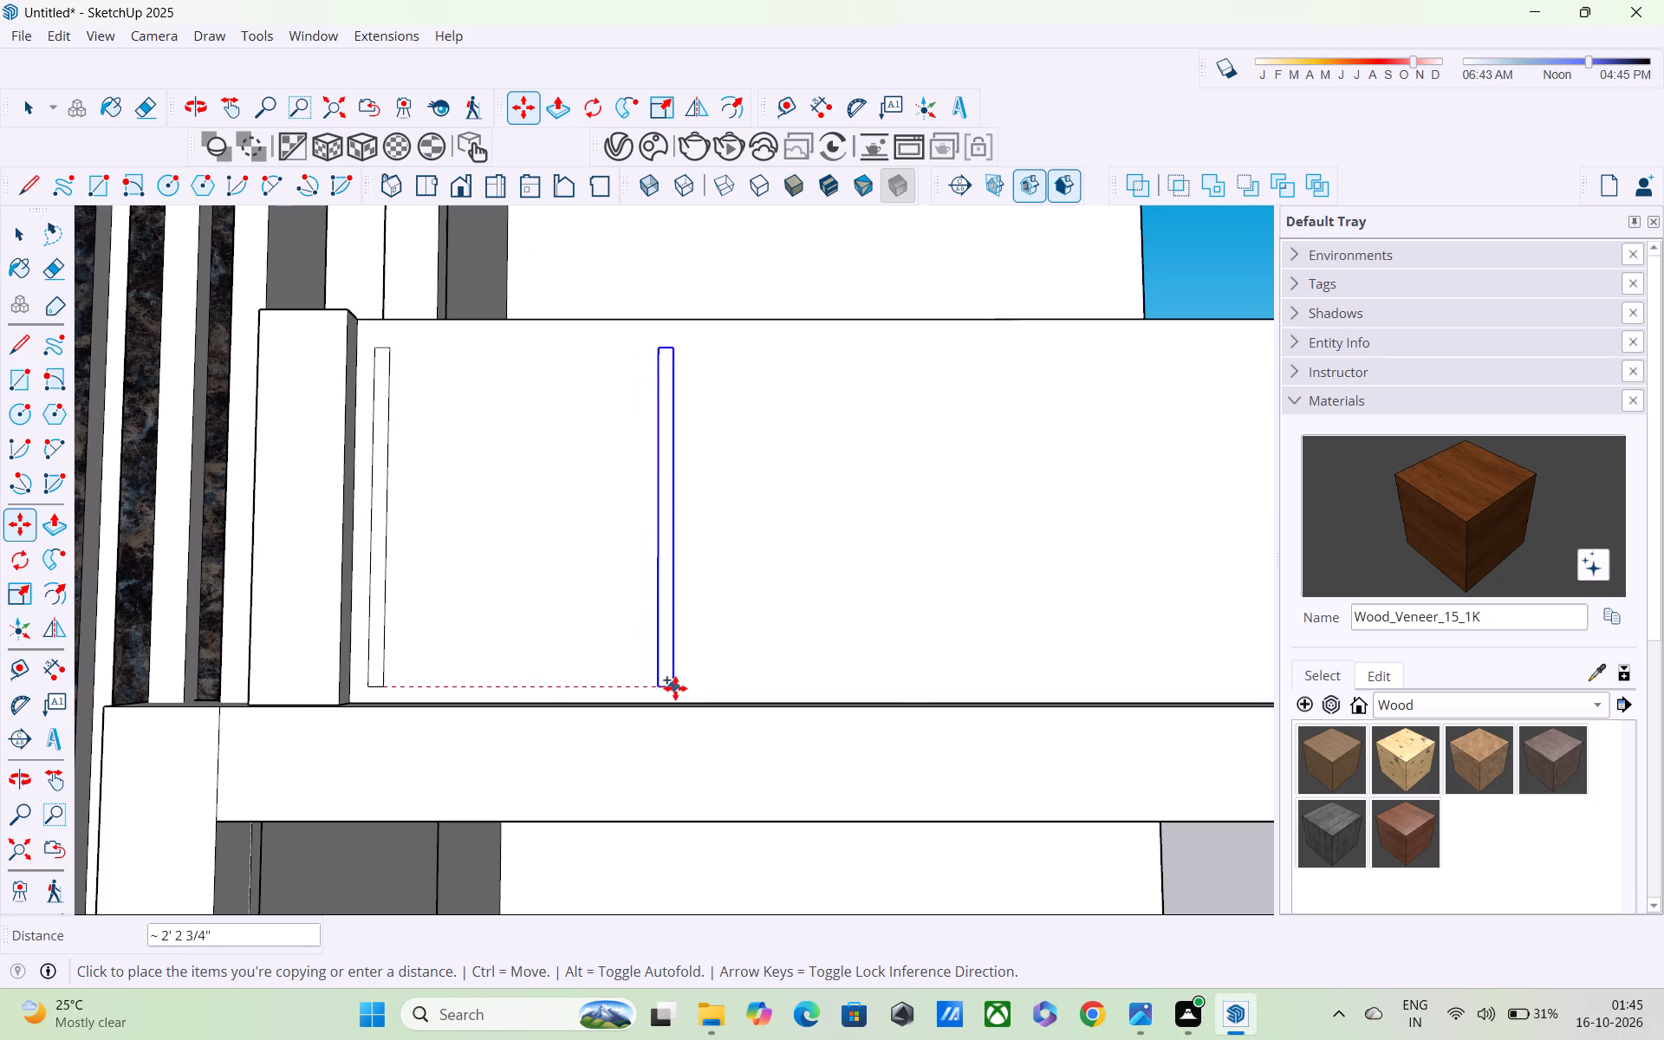
pyautogui.moveTo(691, 684); pyautogui.dragTo(342, 678, button='middle')
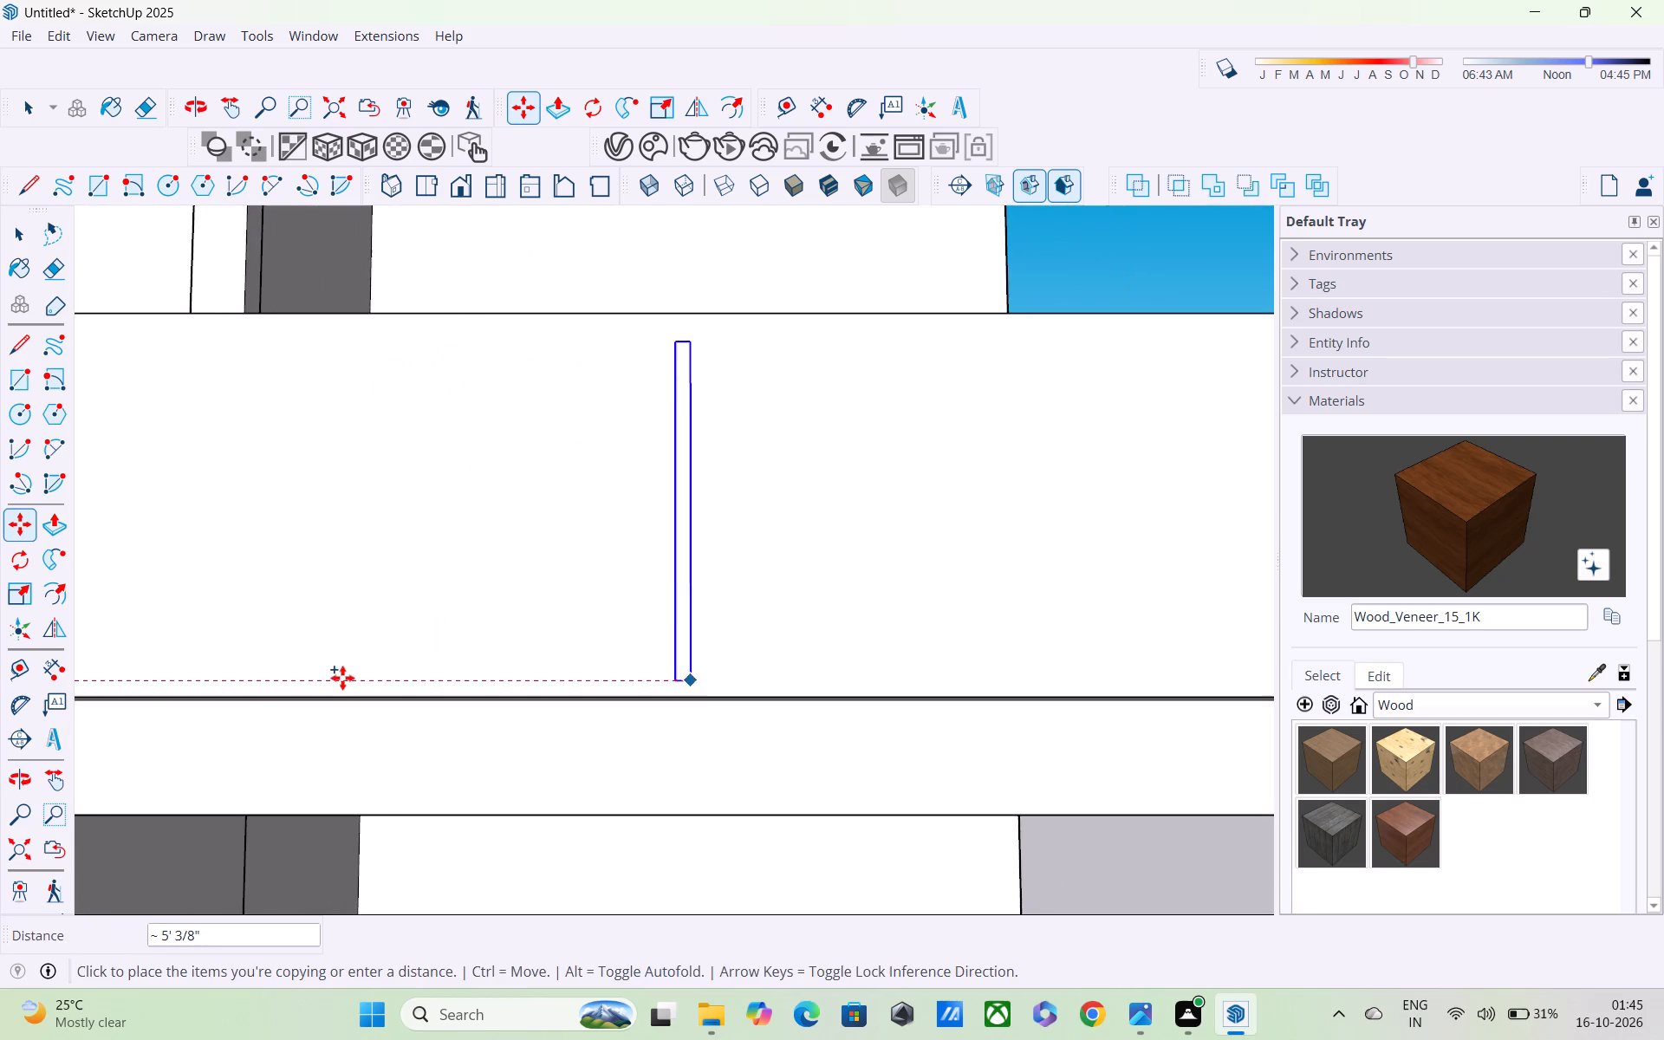
pyautogui.scroll(-4, 343, 680)
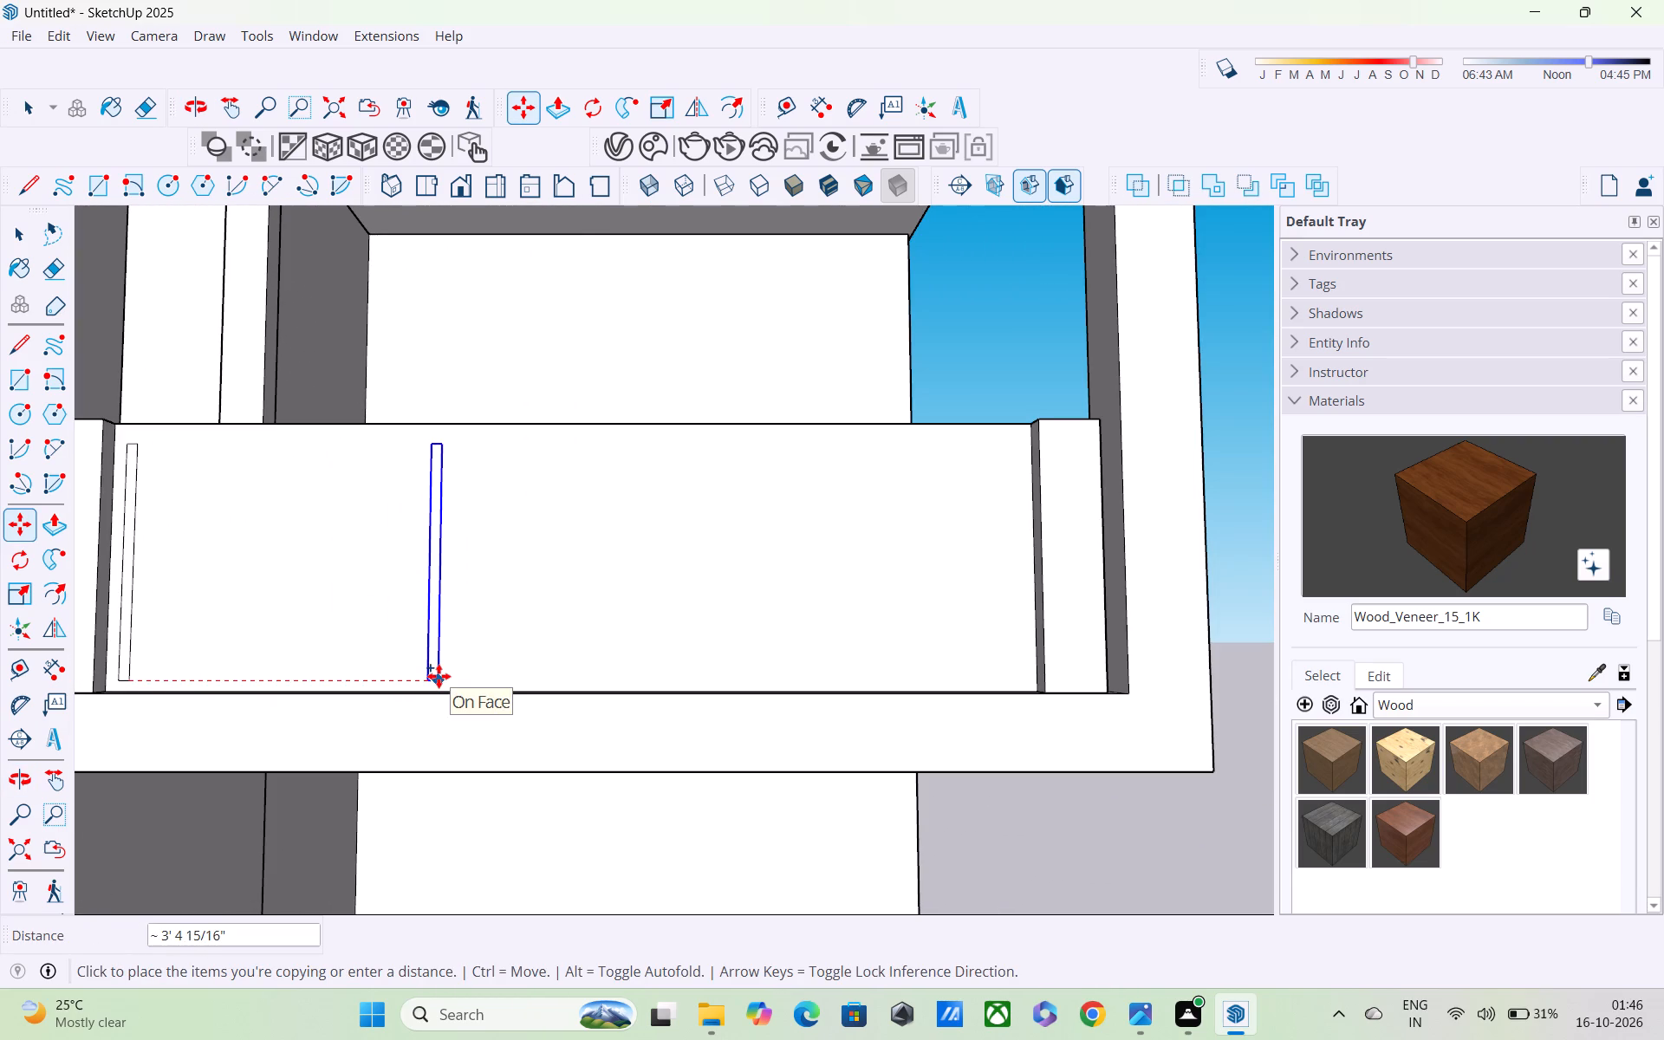
pyautogui.click(439, 676)
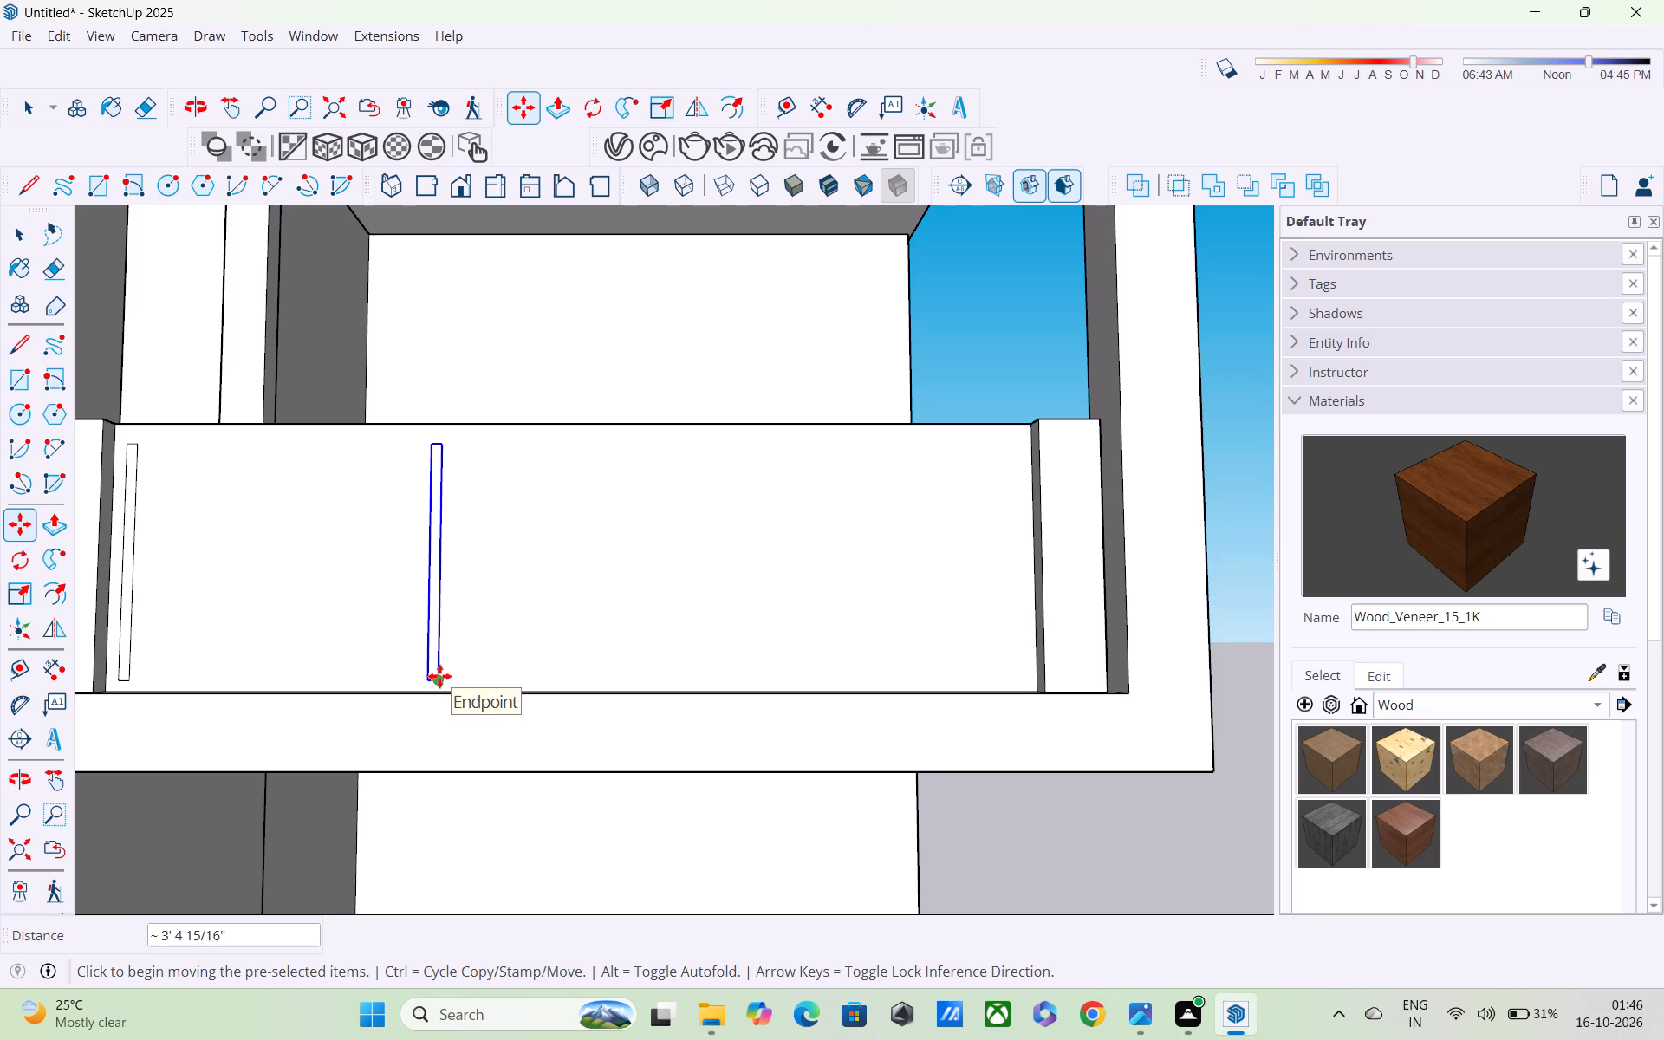
# Divide the copied strip's spacing by 5 to fill the gap with evenly spaced strips.
pyautogui.press('/')
pyautogui.write("5'")
pyautogui.press('BackSpace')
pyautogui.press('Return')
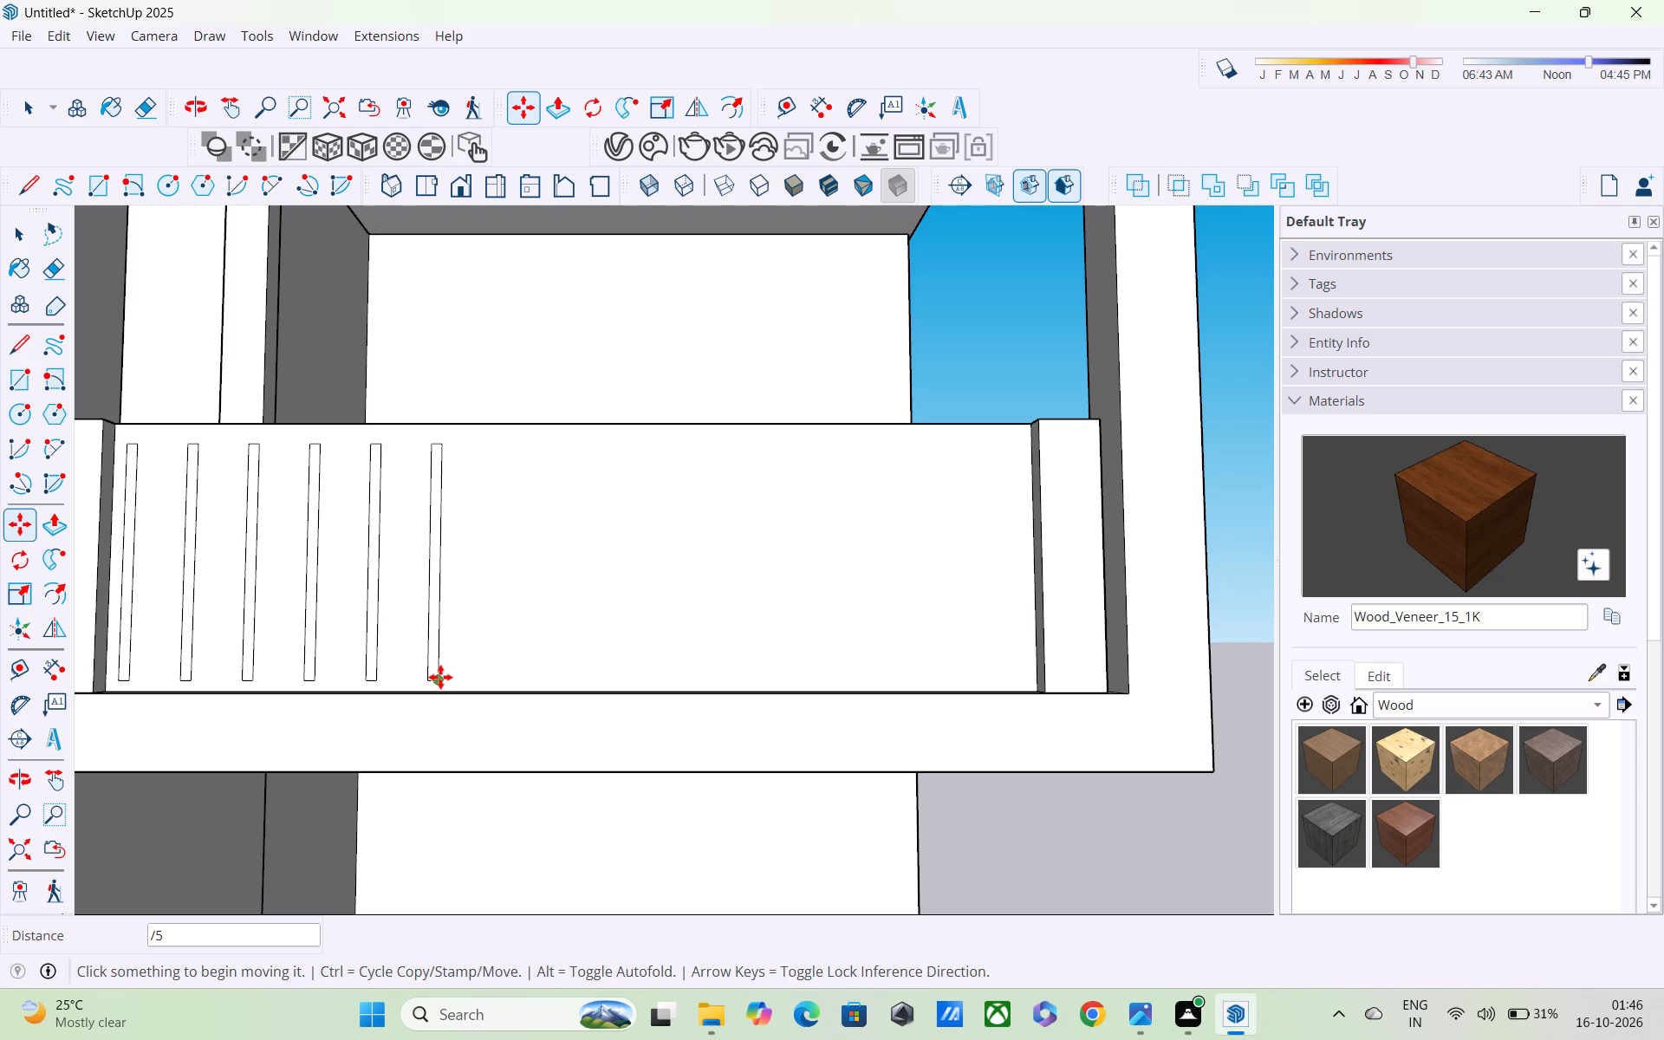
# Draw a line about 2 11/16" long from the last strip's outer top corner up to the railing panel's top edge.
pyautogui.moveTo(455, 700); pyautogui.dragTo(504, 809, button='middle')
pyautogui.scroll(-3, 504, 785)
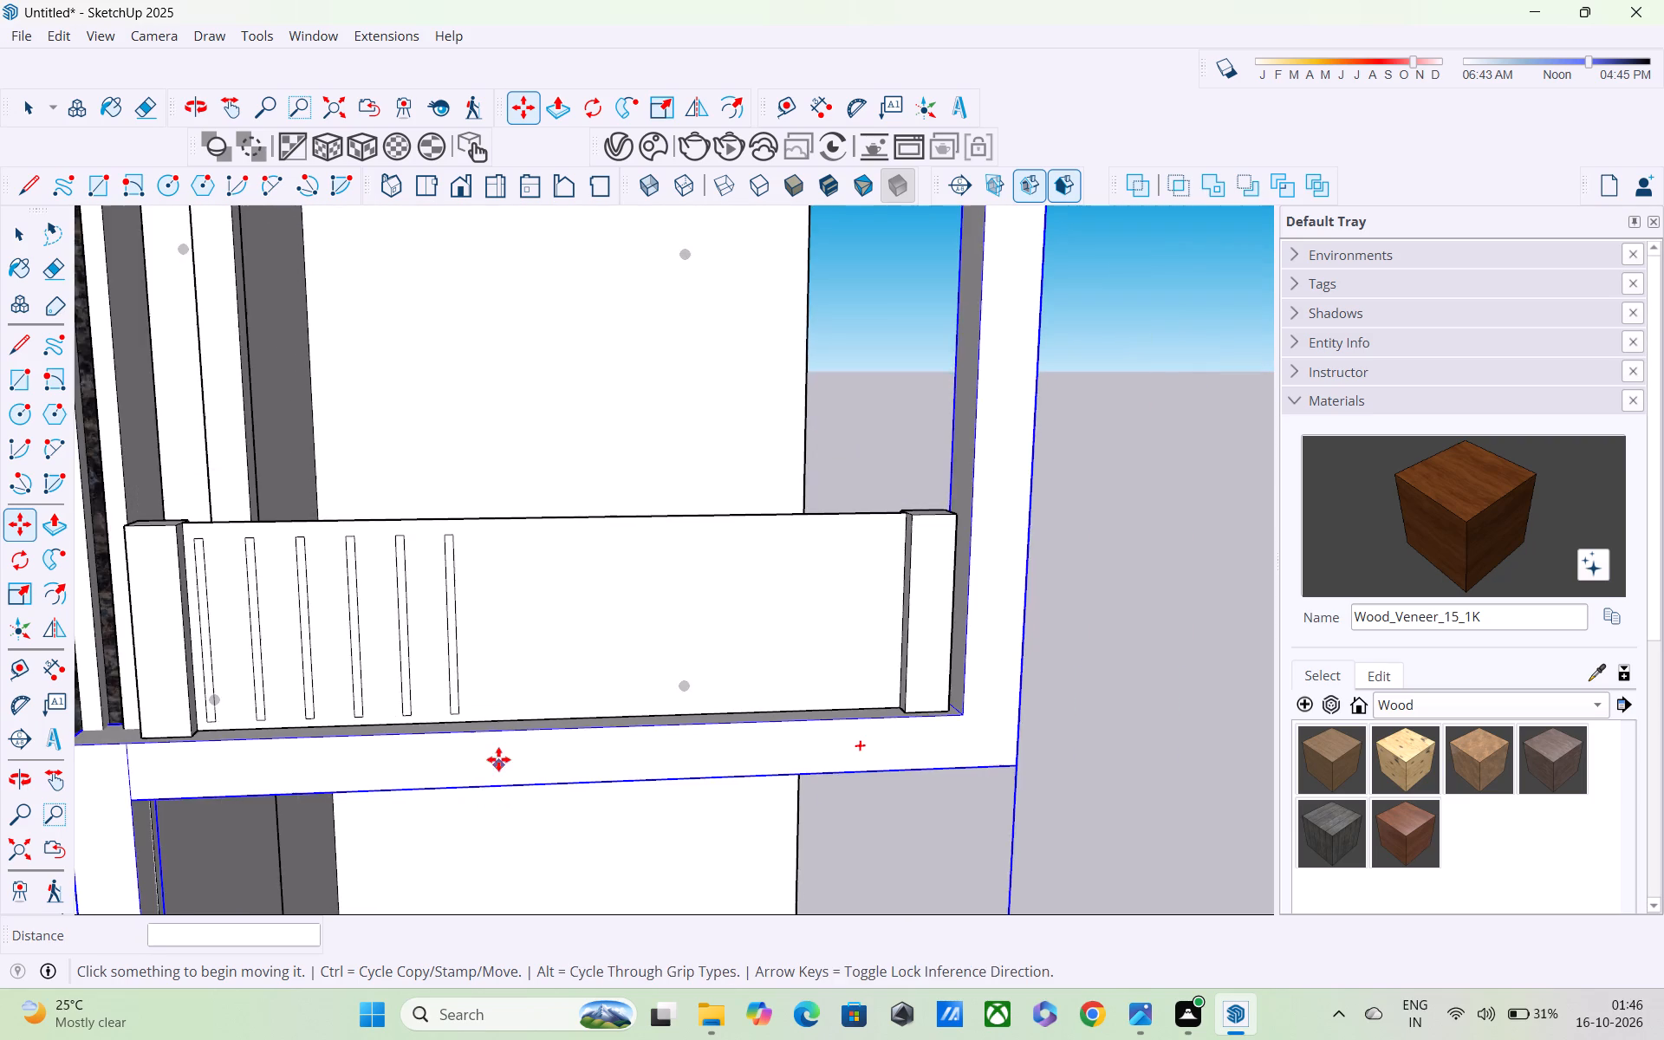
pyautogui.moveTo(497, 751); pyautogui.dragTo(530, 803, button='middle')
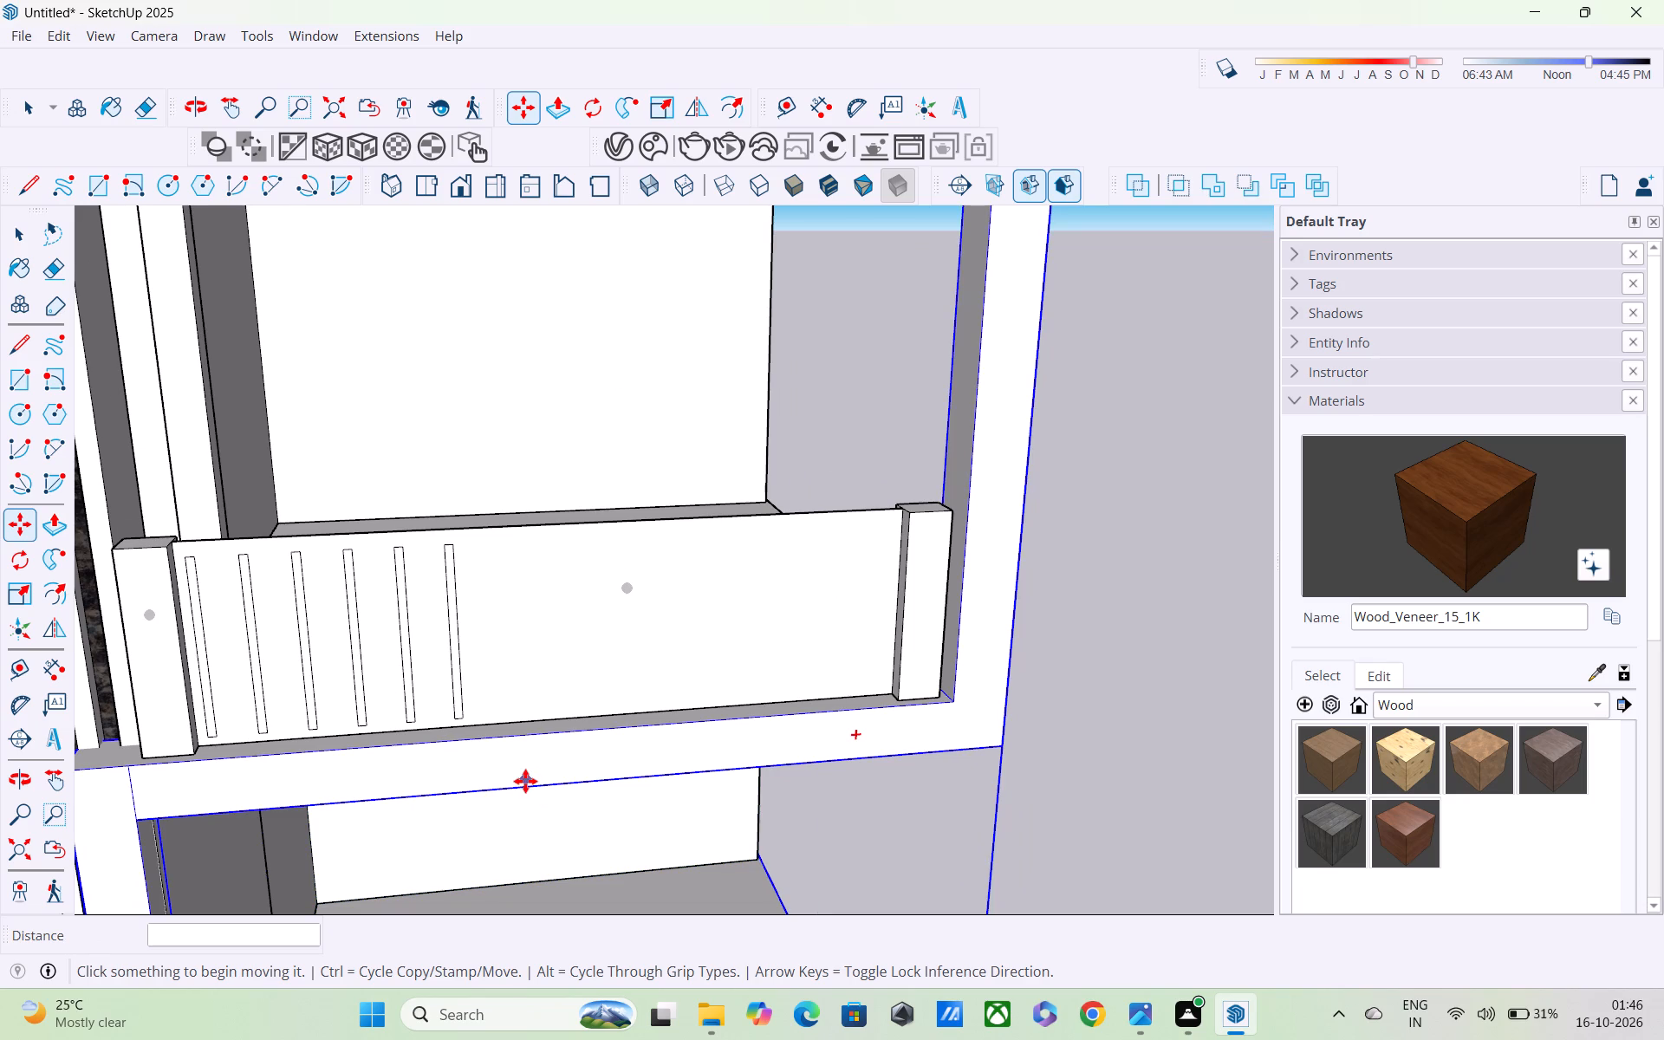
pyautogui.press('l')
pyautogui.scroll(3, 475, 730)
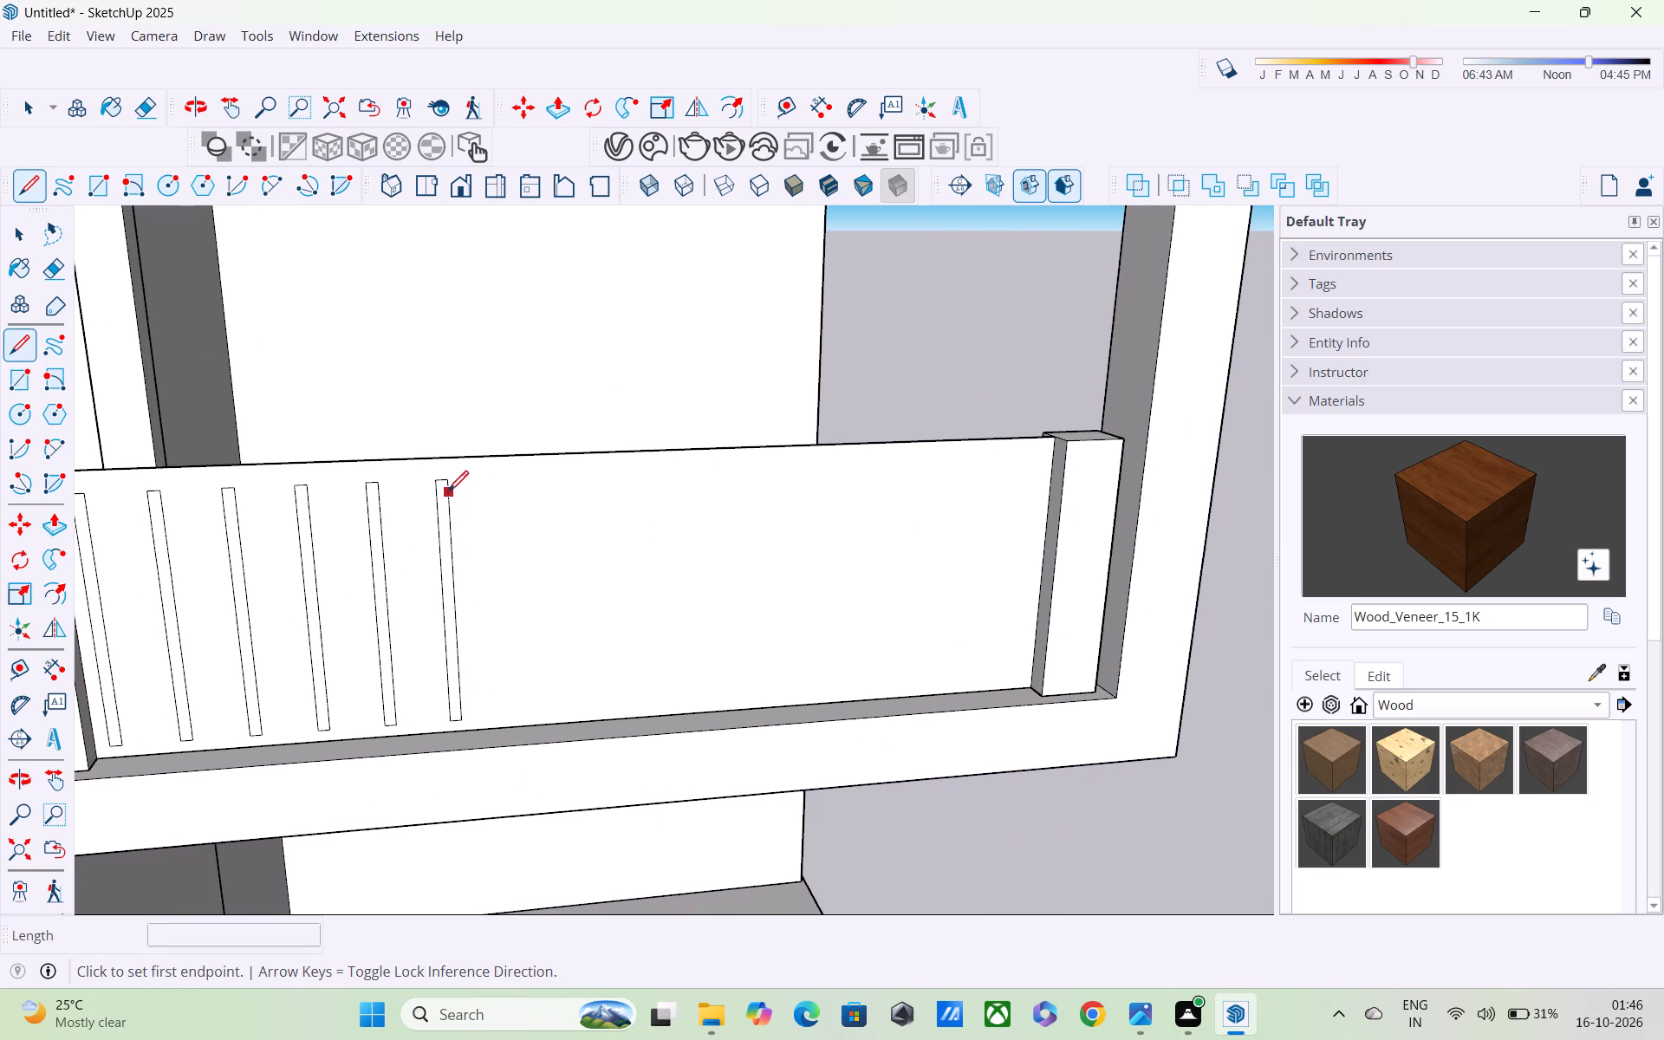
pyautogui.click(448, 485)
pyautogui.click(448, 463)
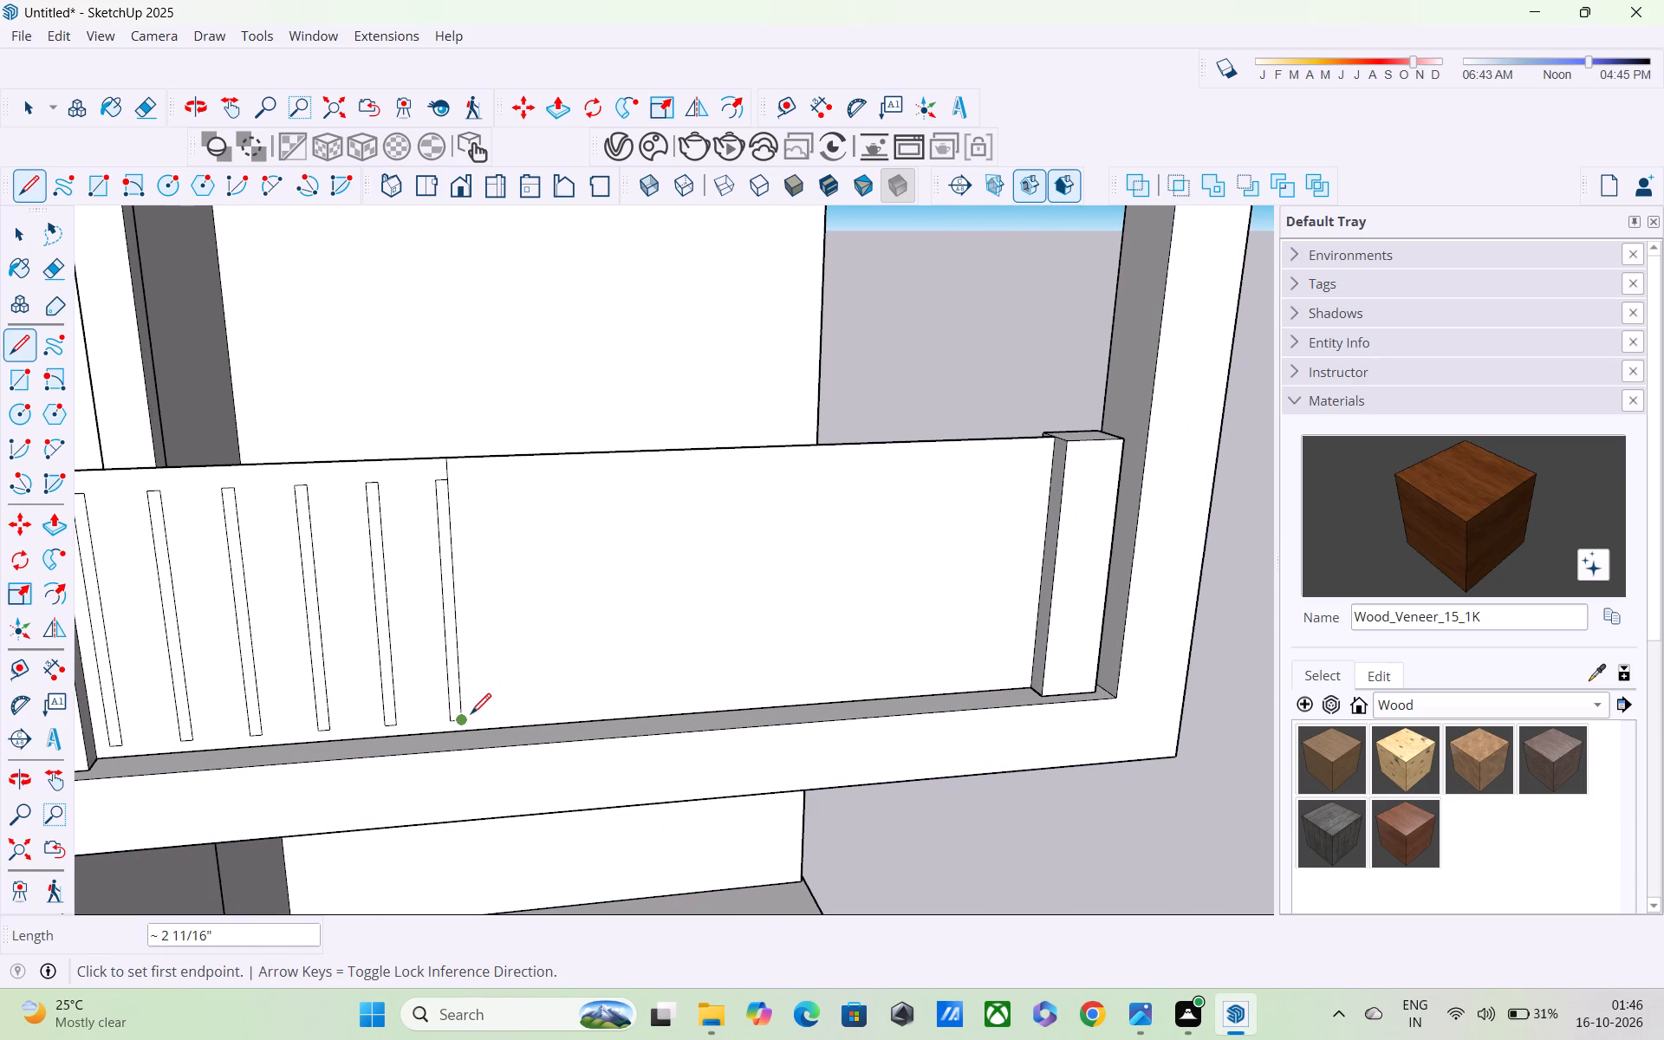
# Draw a line about 1 1/2" long from the last strip's outer bottom corner down to the railing panel's bottom edge.
pyautogui.click(471, 720)
pyautogui.scroll(3, 471, 736)
pyautogui.moveTo(462, 725); pyautogui.dragTo(453, 684, button='middle')
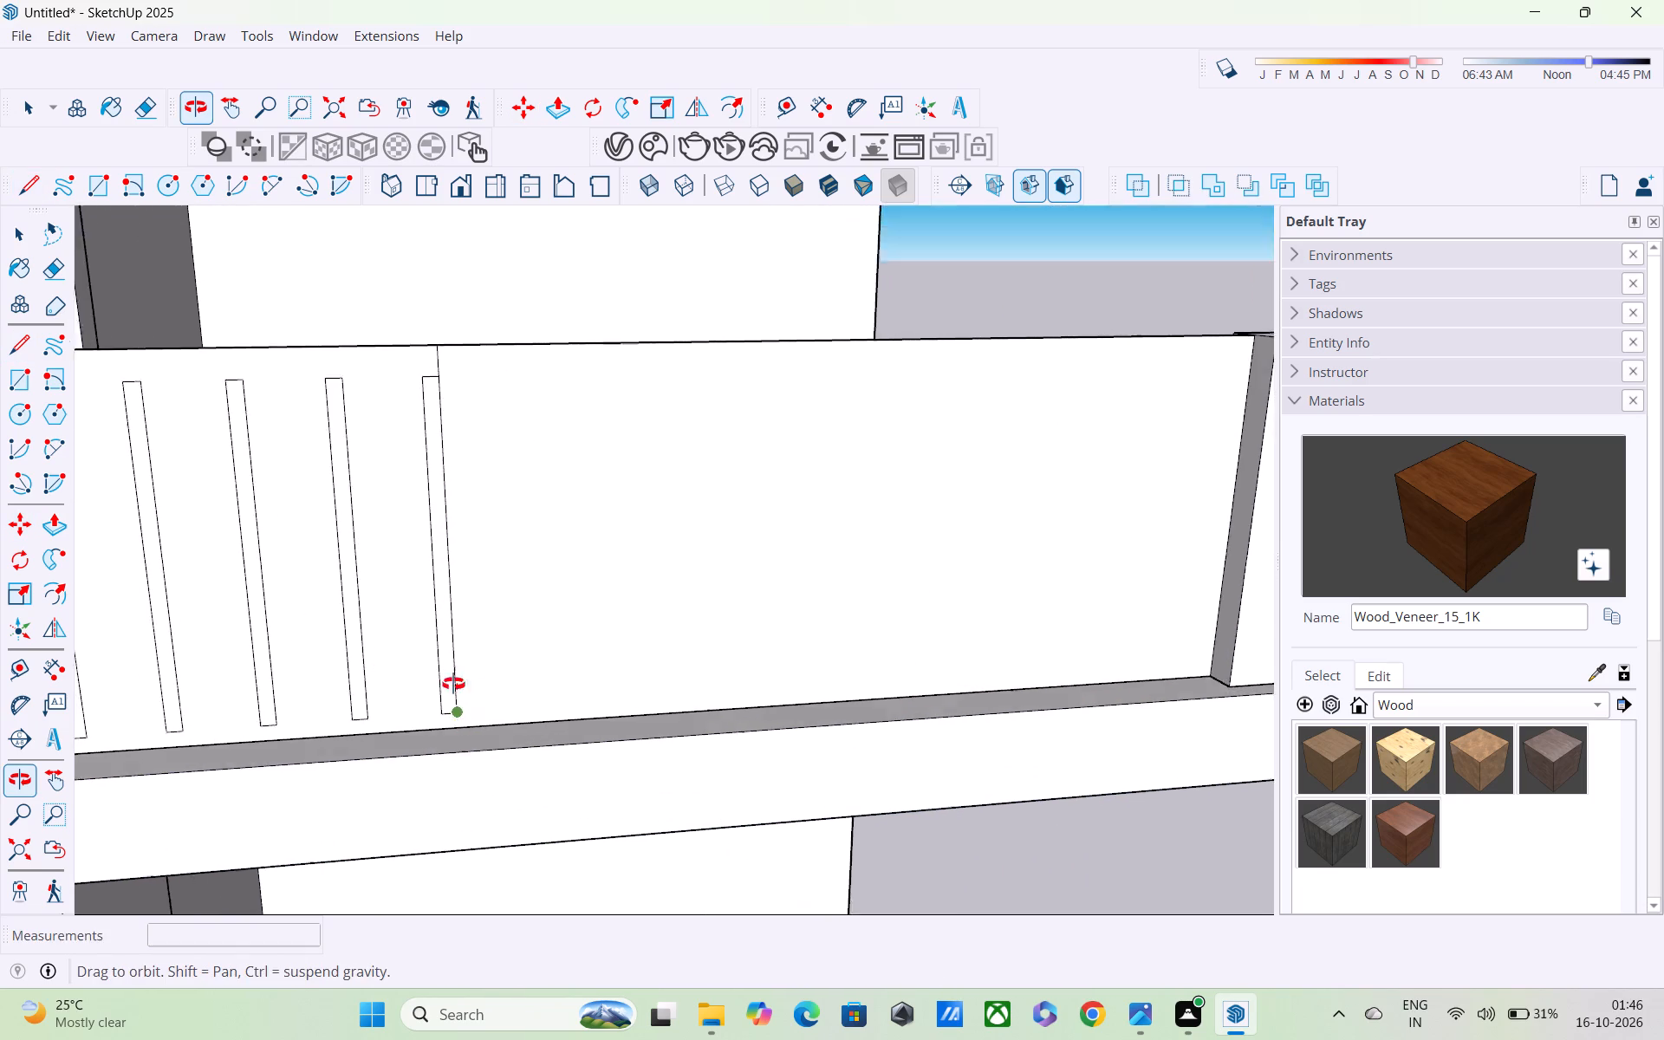
pyautogui.moveTo(453, 684); pyautogui.dragTo(454, 609, button='middle')
pyautogui.scroll(4, 458, 681)
pyautogui.moveTo(442, 751); pyautogui.dragTo(445, 760, button='middle')
pyautogui.scroll(3, 445, 760)
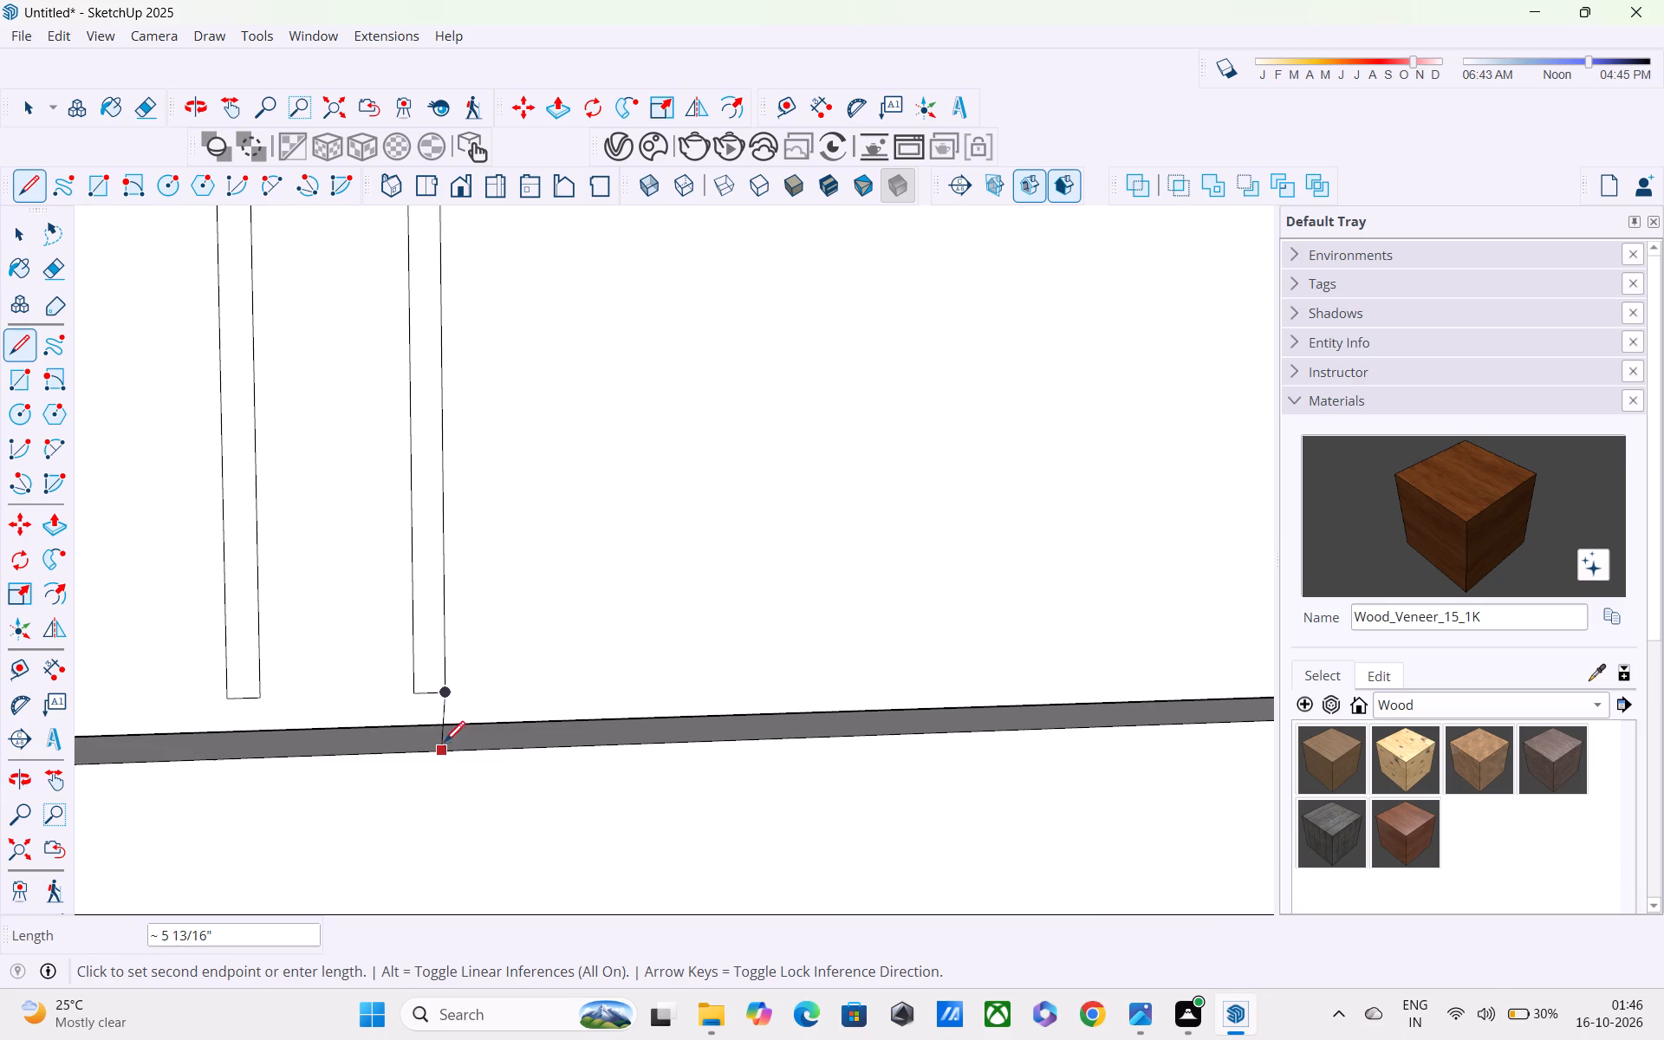
pyautogui.scroll(8, 436, 706)
pyautogui.click(448, 738)
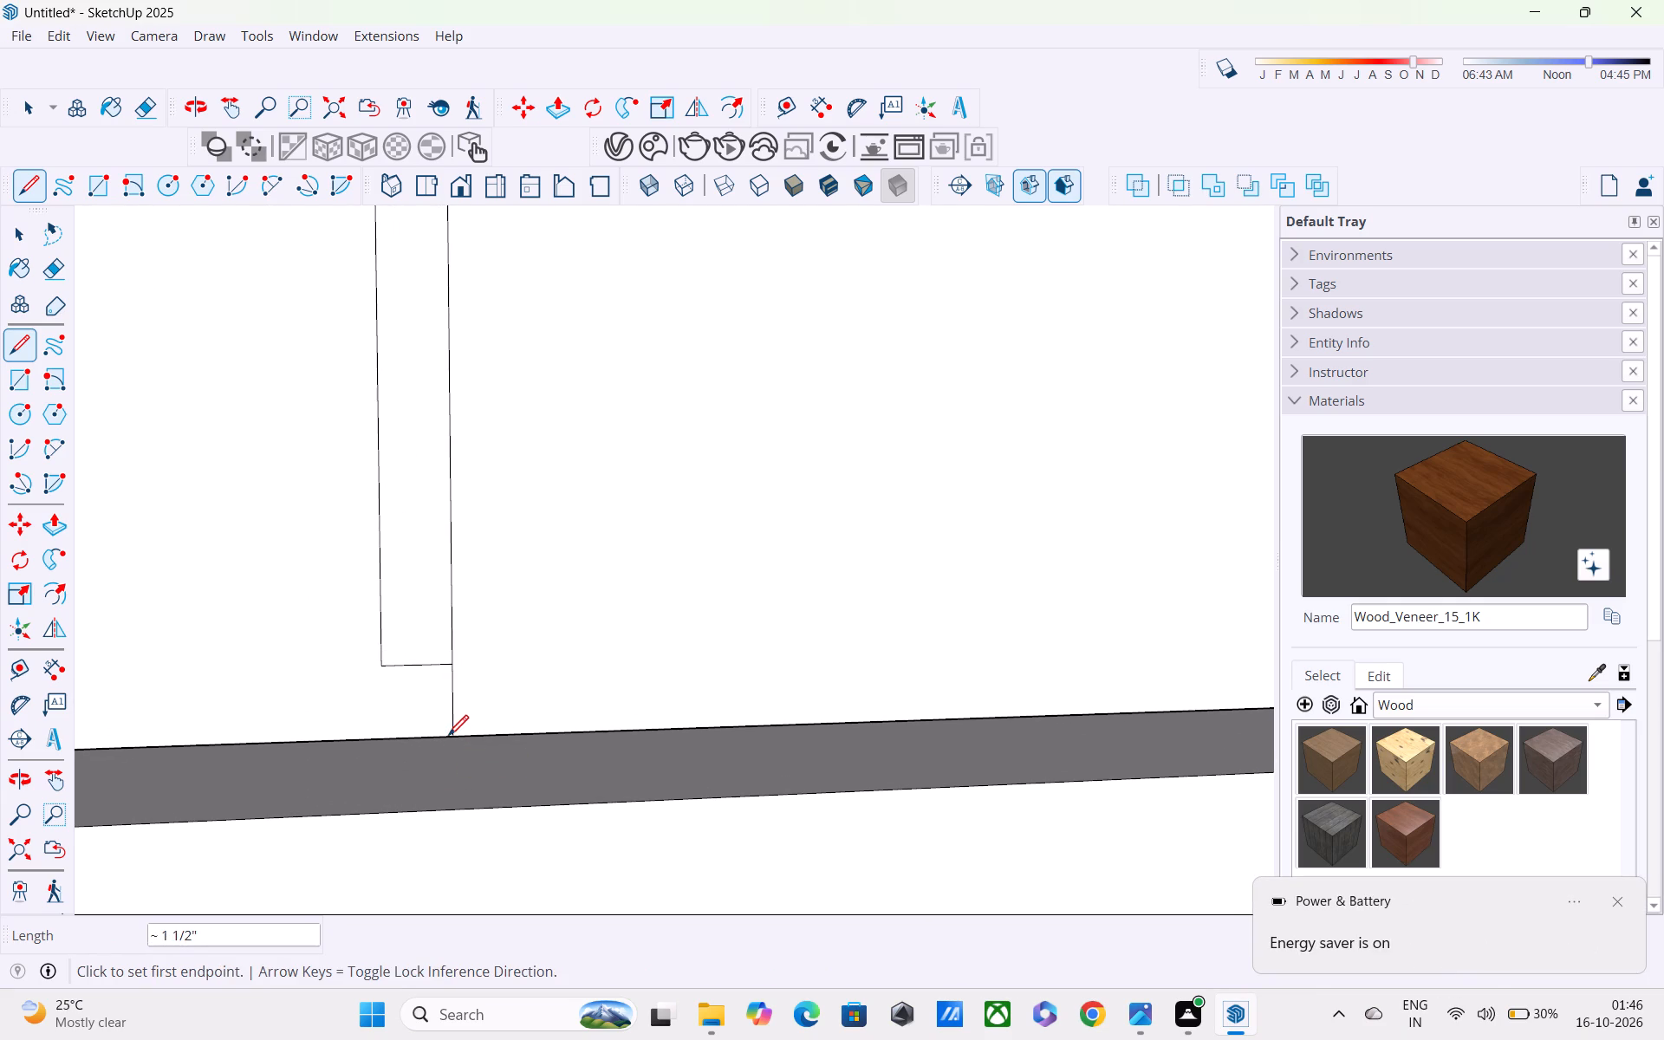
# Remove the Components section from the Default Tray.
pyautogui.scroll(-5, 453, 732)
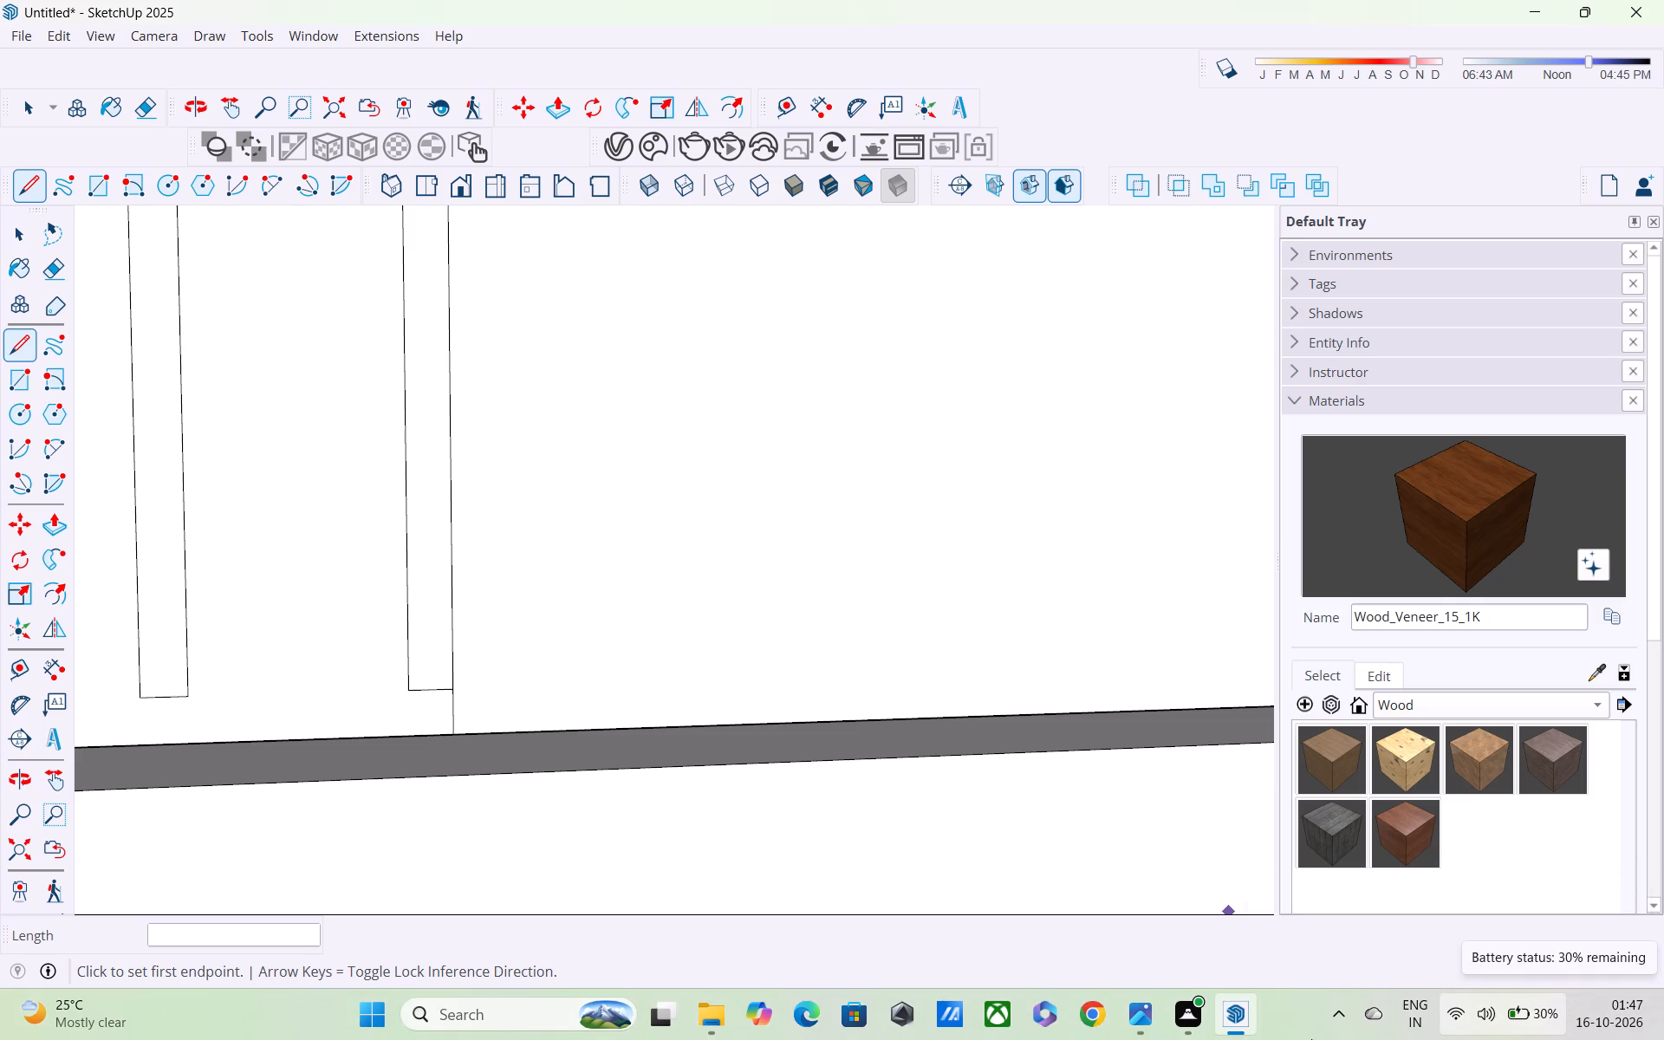
pyautogui.scroll(-4, 1470, 924)
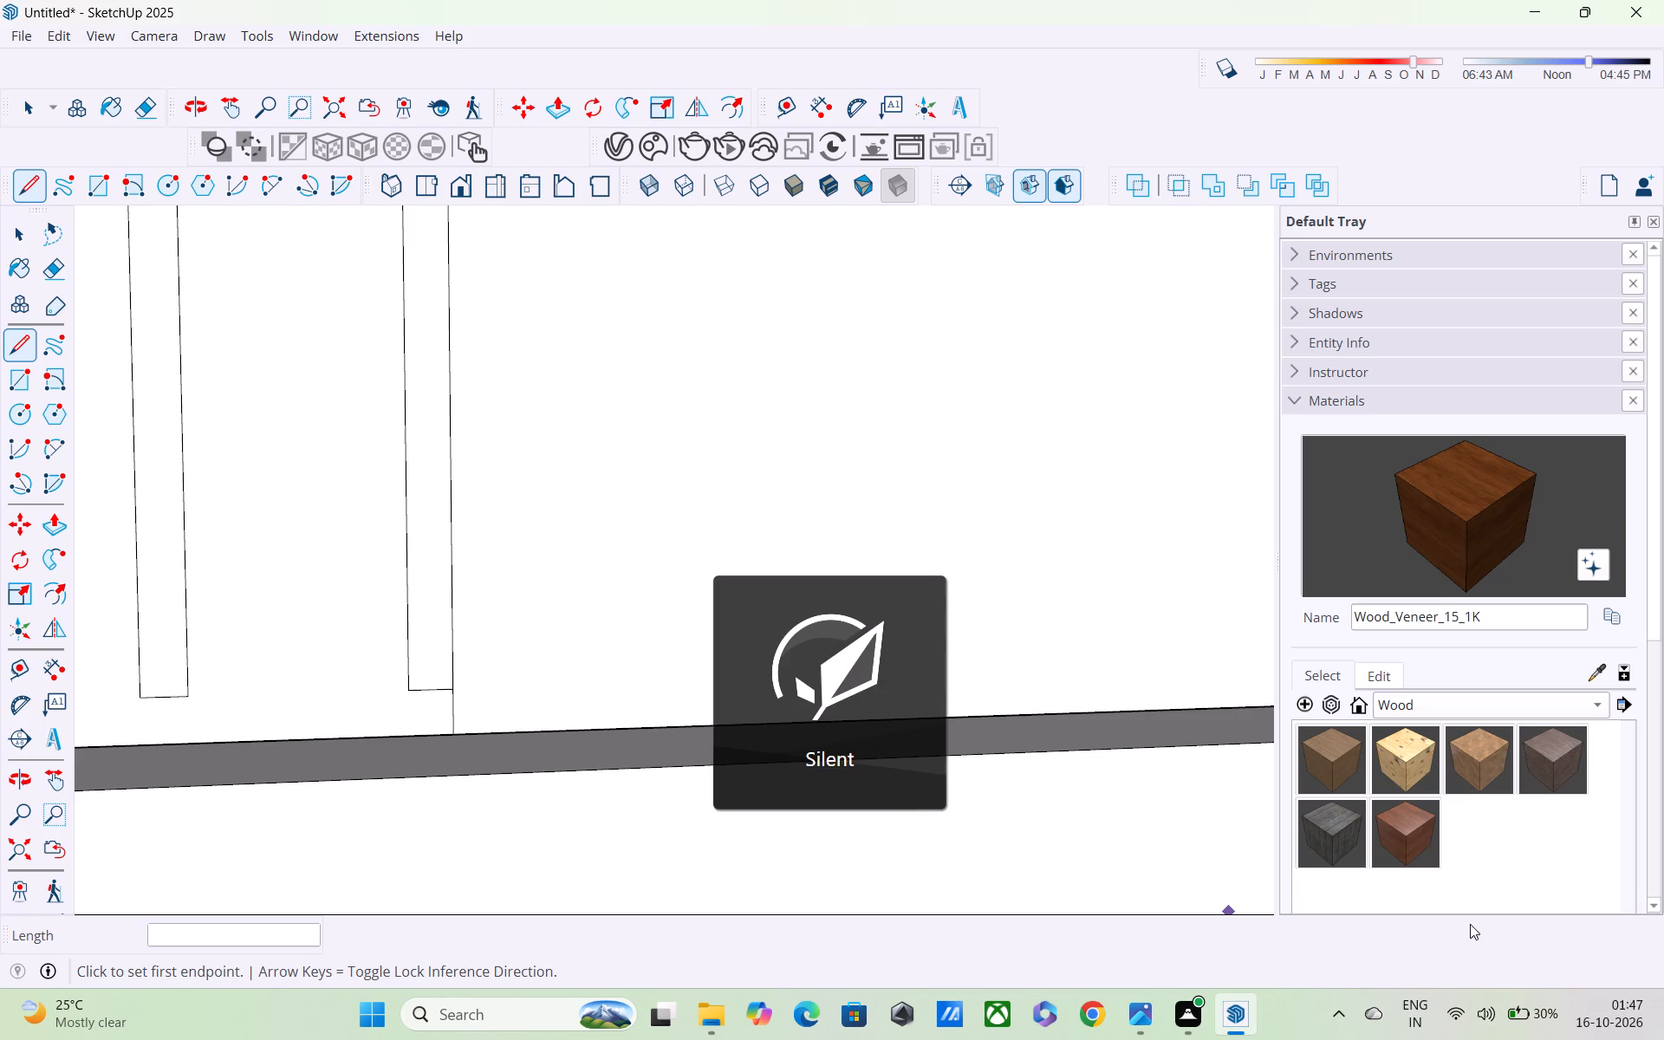
pyautogui.keyDown('shift'); pyautogui.moveTo(1469, 924); pyautogui.dragTo(1350, 977, button='middle'); pyautogui.keyUp('shift')
pyautogui.scroll(1, 1347, 950)
pyautogui.scroll(-4, 1357, 828)
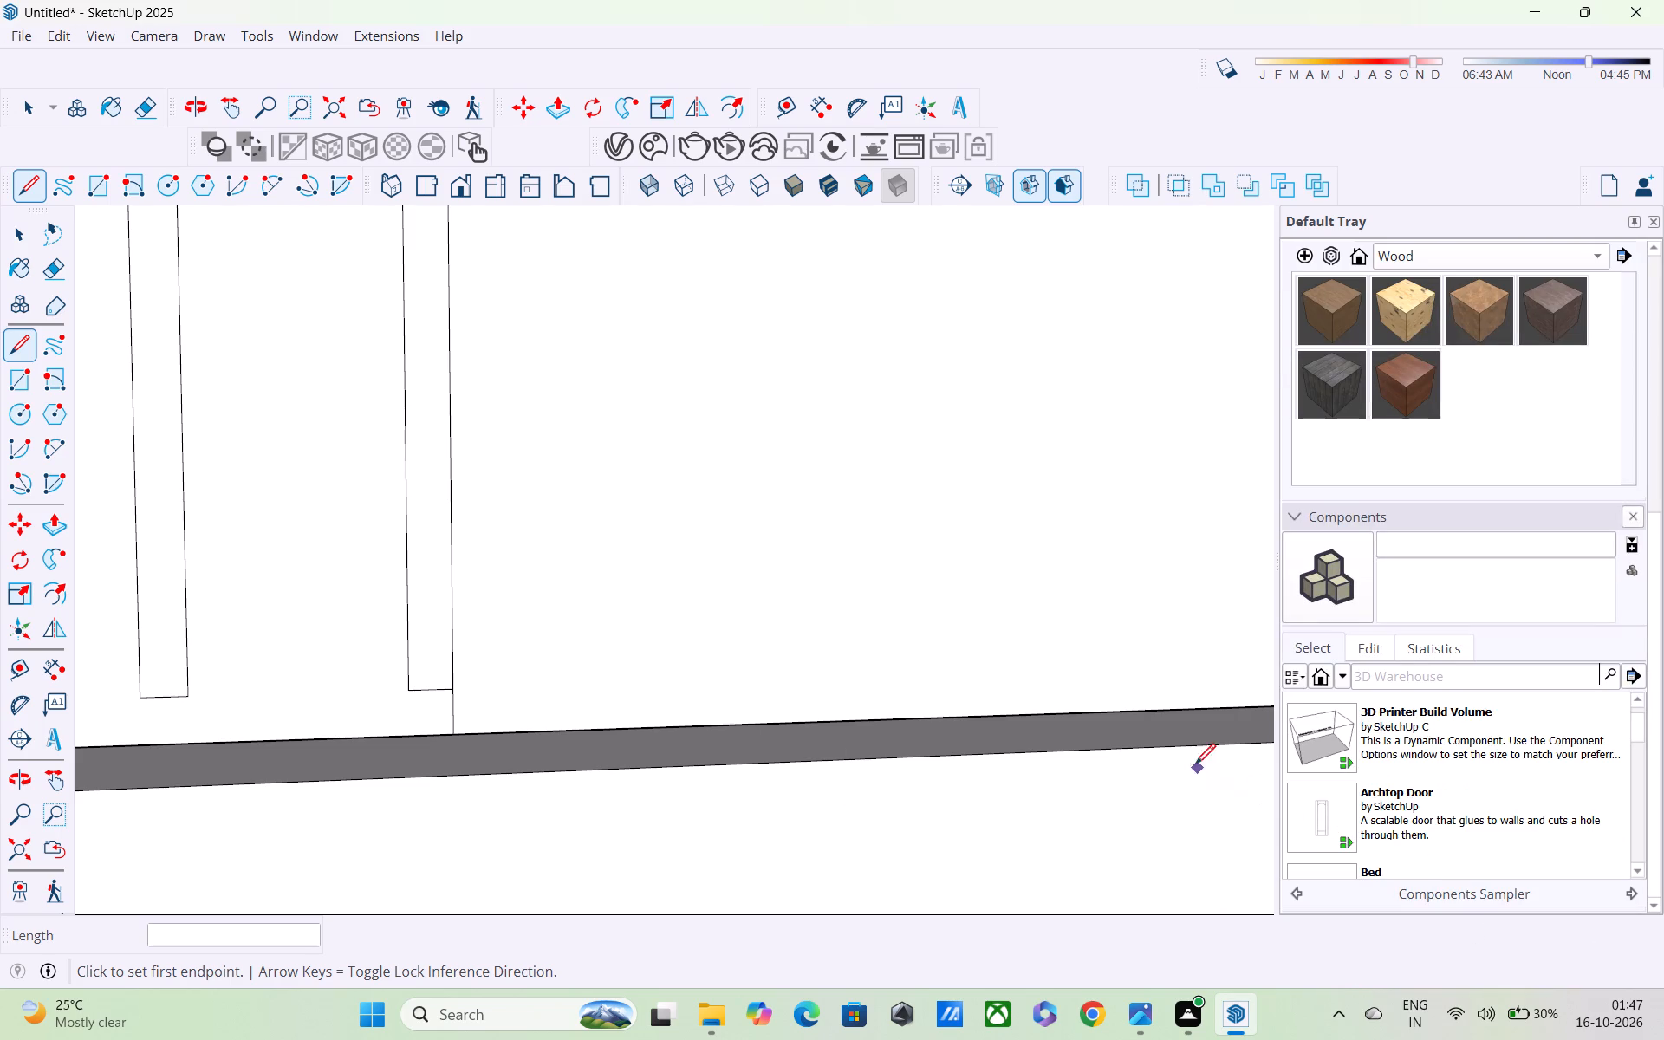
pyautogui.moveTo(1195, 766); pyautogui.dragTo(812, 952, button='middle')
pyautogui.scroll(-3, 844, 850)
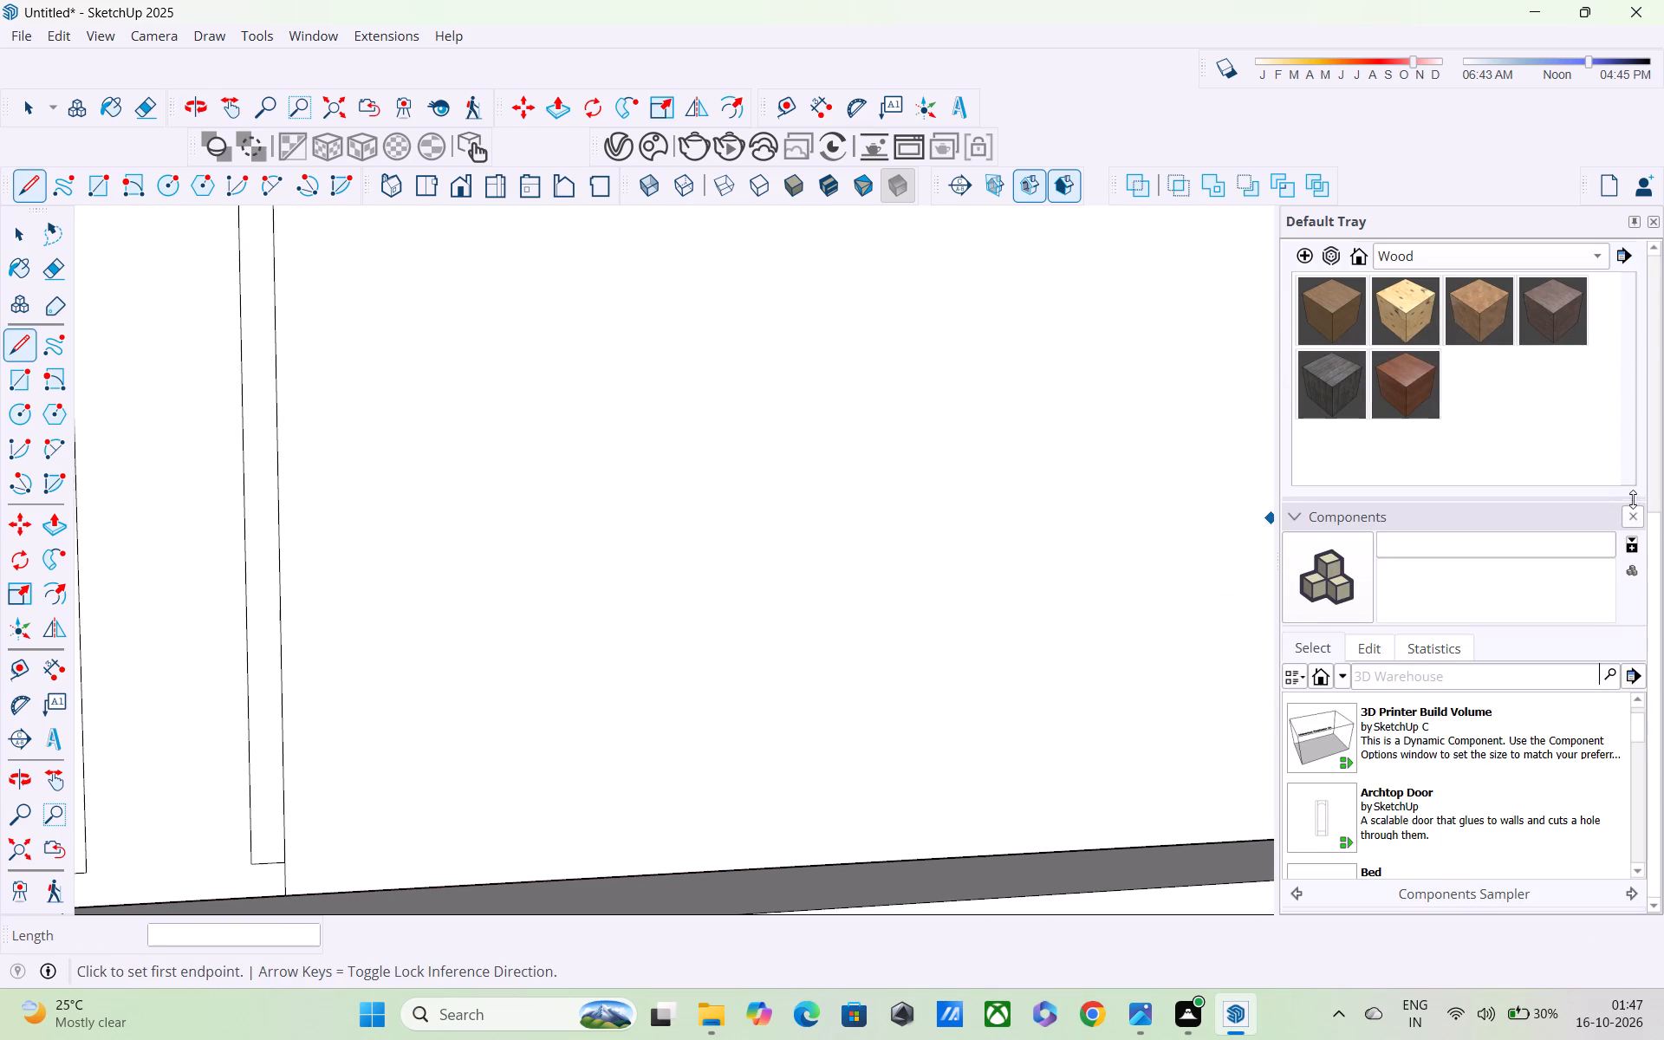
pyautogui.click(1628, 515)
pyautogui.scroll(-8, 1628, 515)
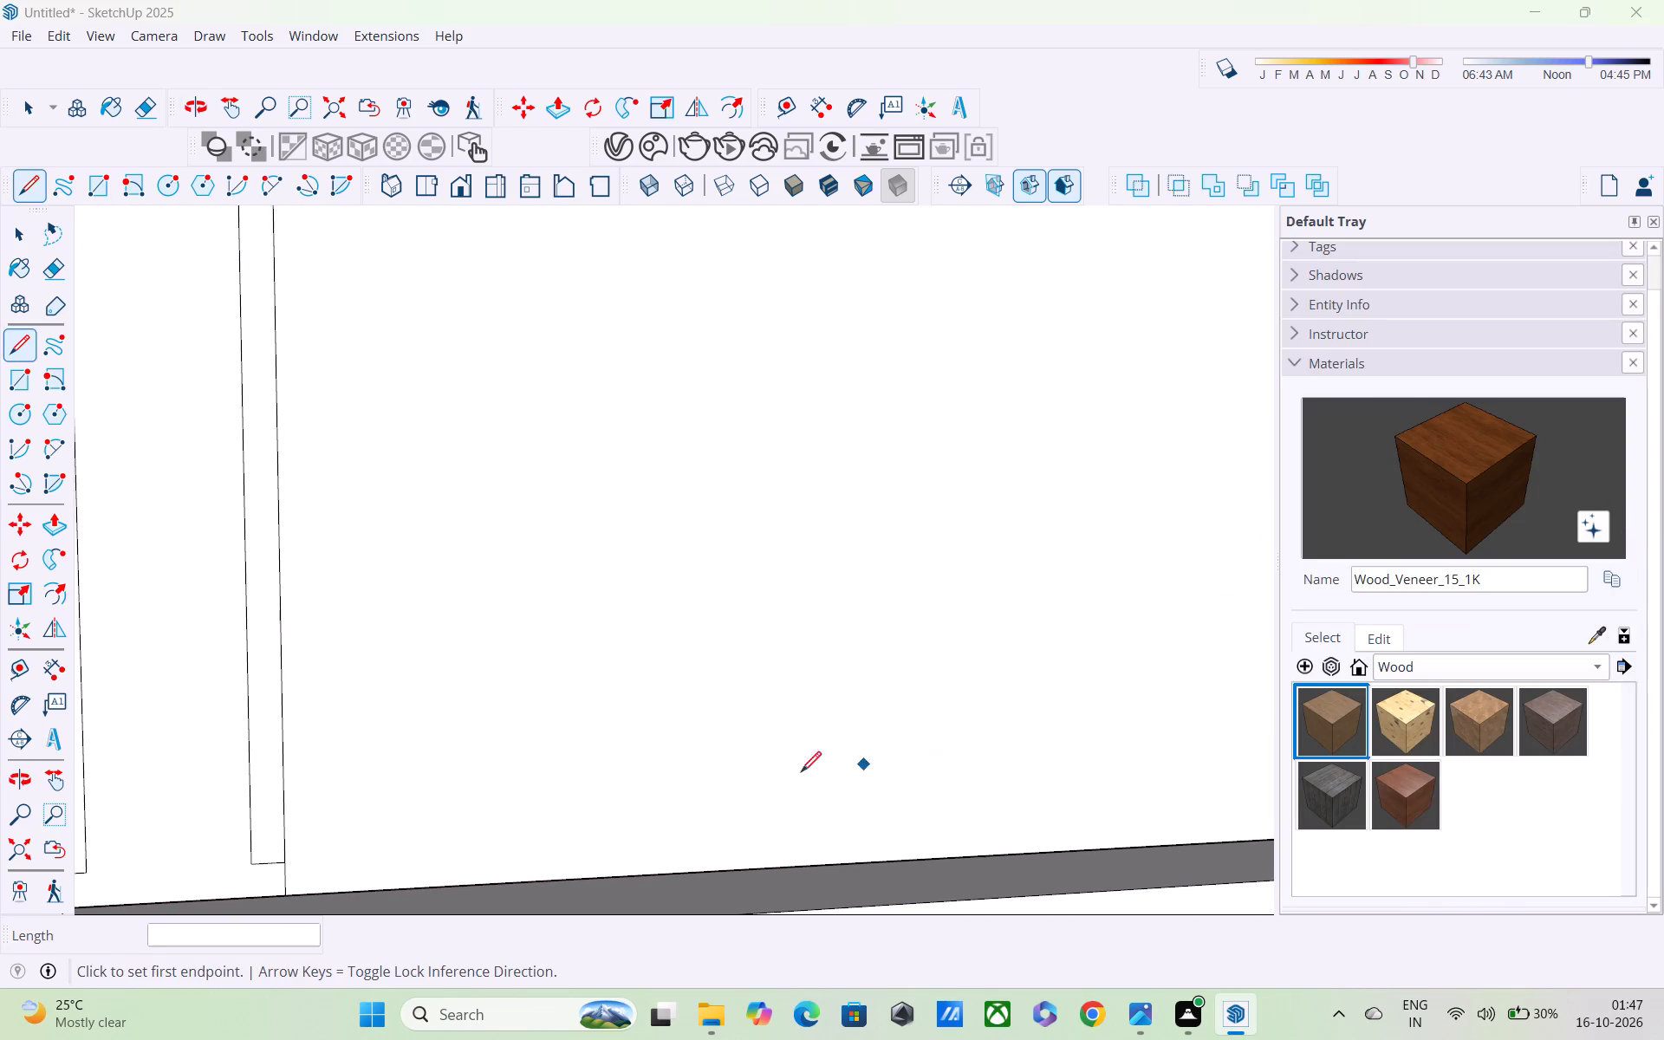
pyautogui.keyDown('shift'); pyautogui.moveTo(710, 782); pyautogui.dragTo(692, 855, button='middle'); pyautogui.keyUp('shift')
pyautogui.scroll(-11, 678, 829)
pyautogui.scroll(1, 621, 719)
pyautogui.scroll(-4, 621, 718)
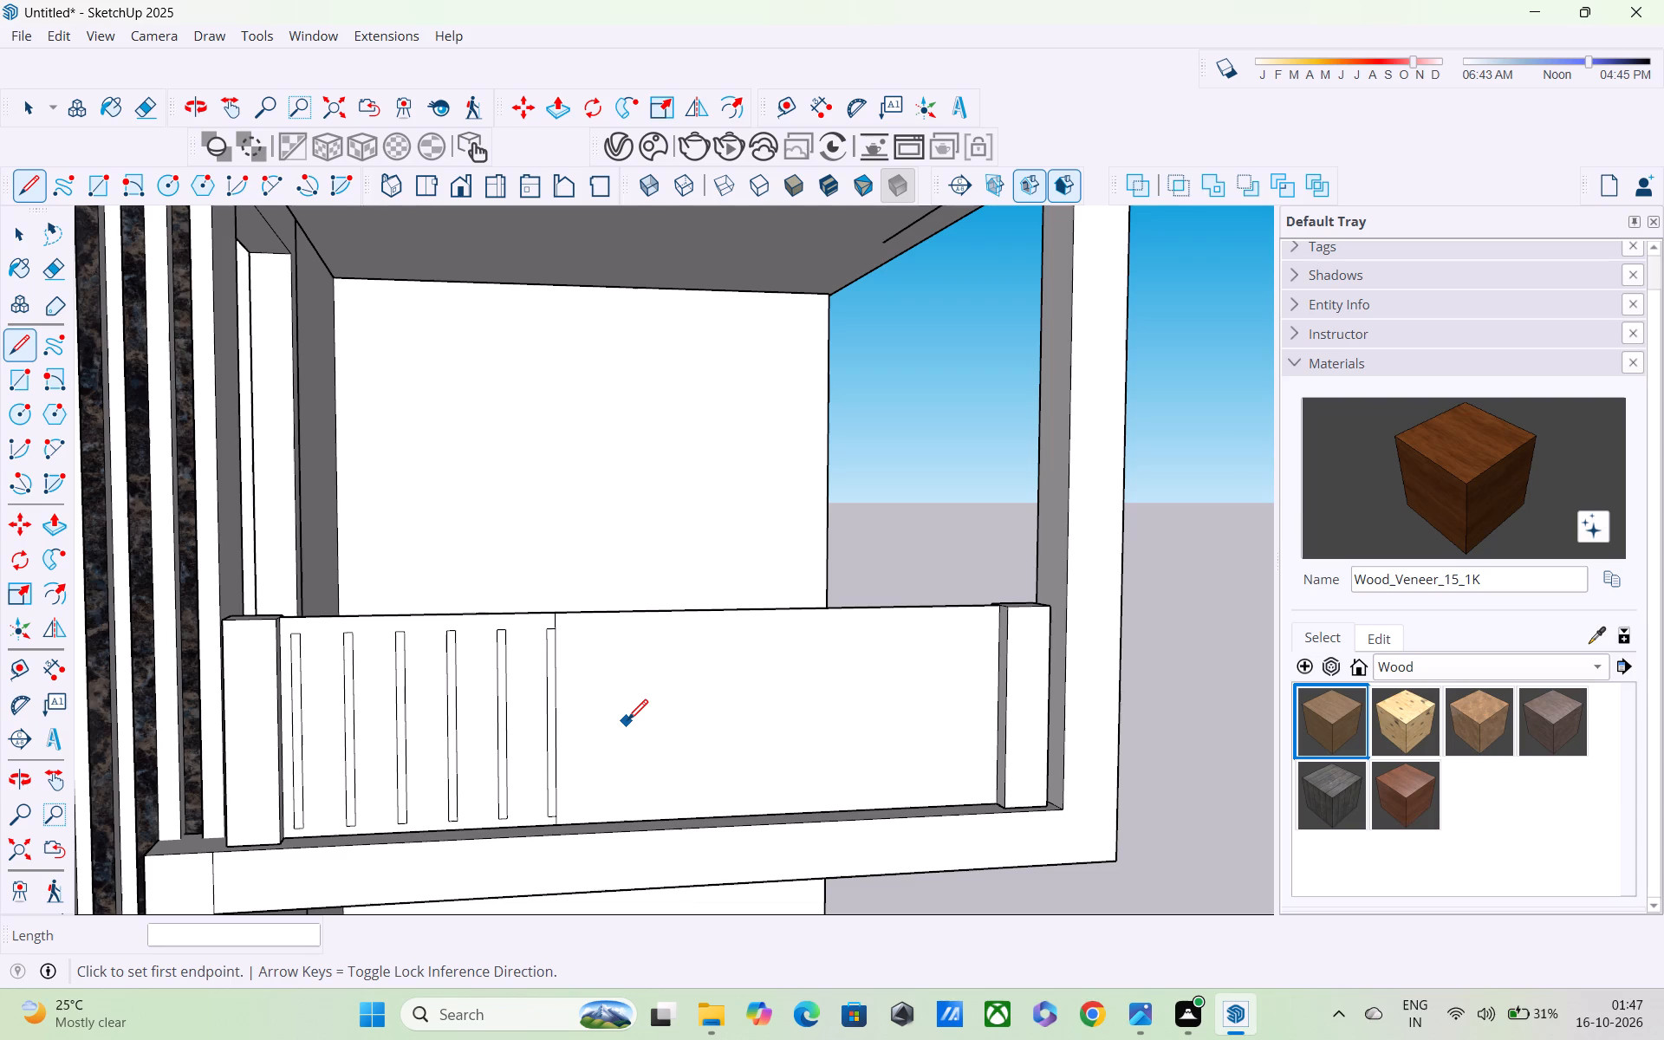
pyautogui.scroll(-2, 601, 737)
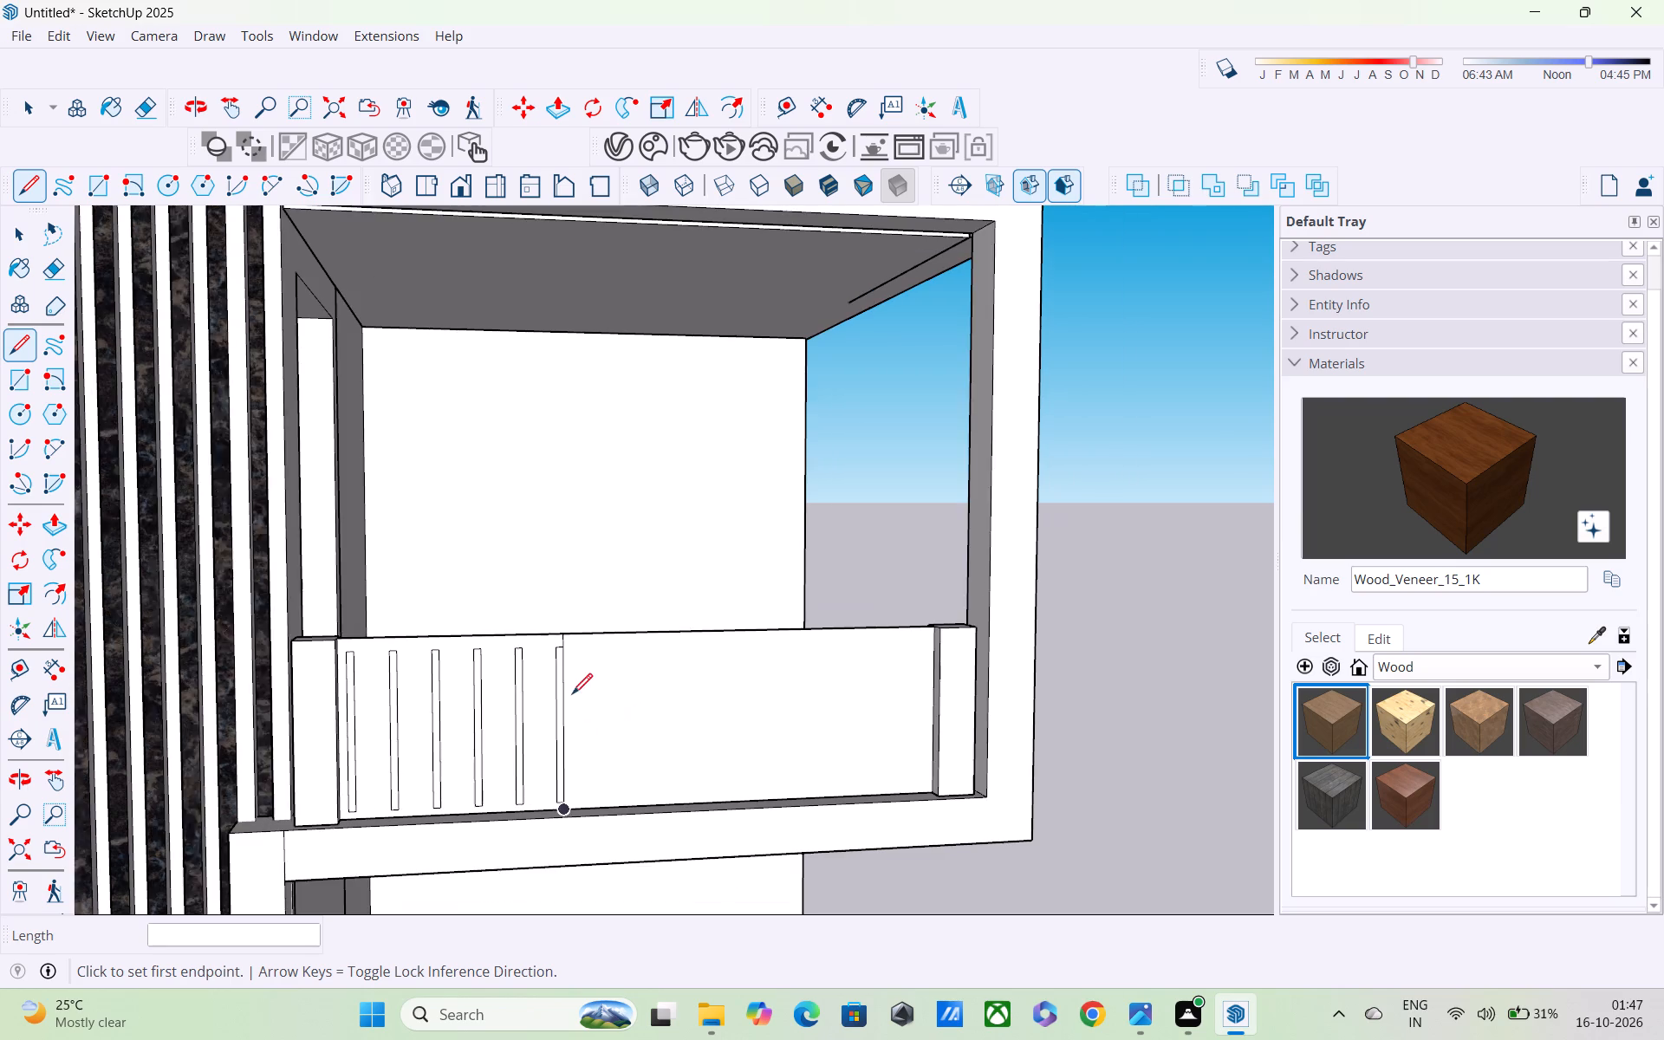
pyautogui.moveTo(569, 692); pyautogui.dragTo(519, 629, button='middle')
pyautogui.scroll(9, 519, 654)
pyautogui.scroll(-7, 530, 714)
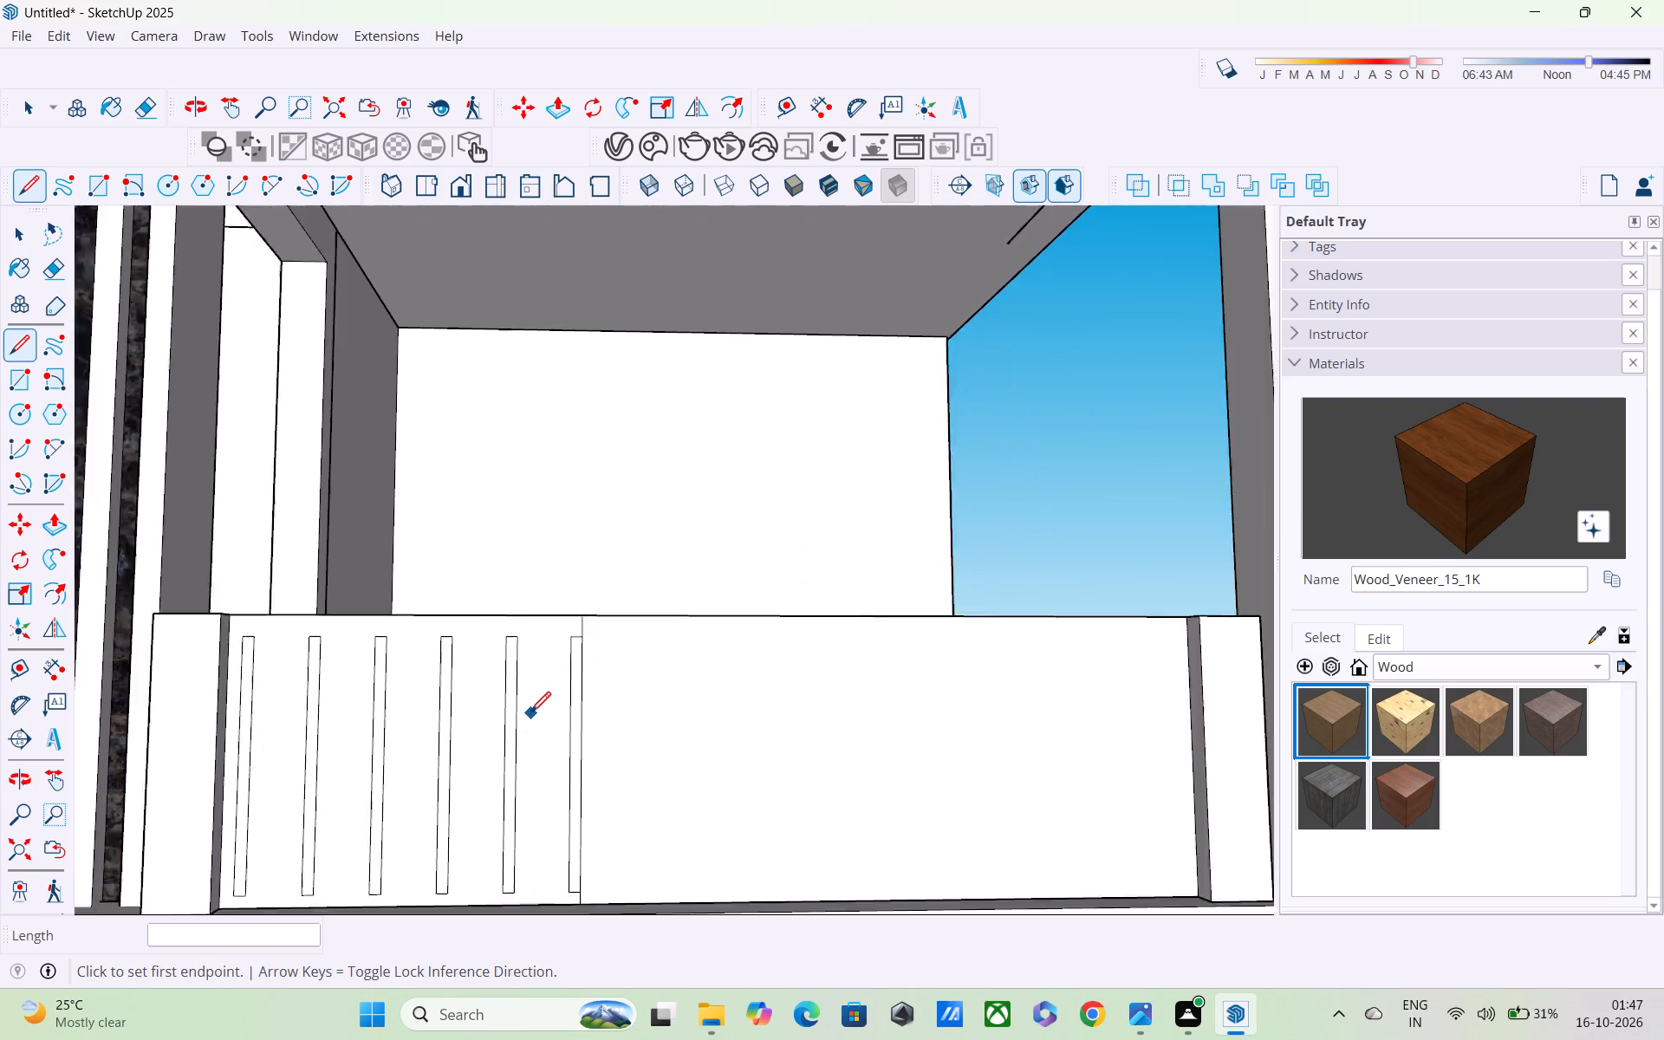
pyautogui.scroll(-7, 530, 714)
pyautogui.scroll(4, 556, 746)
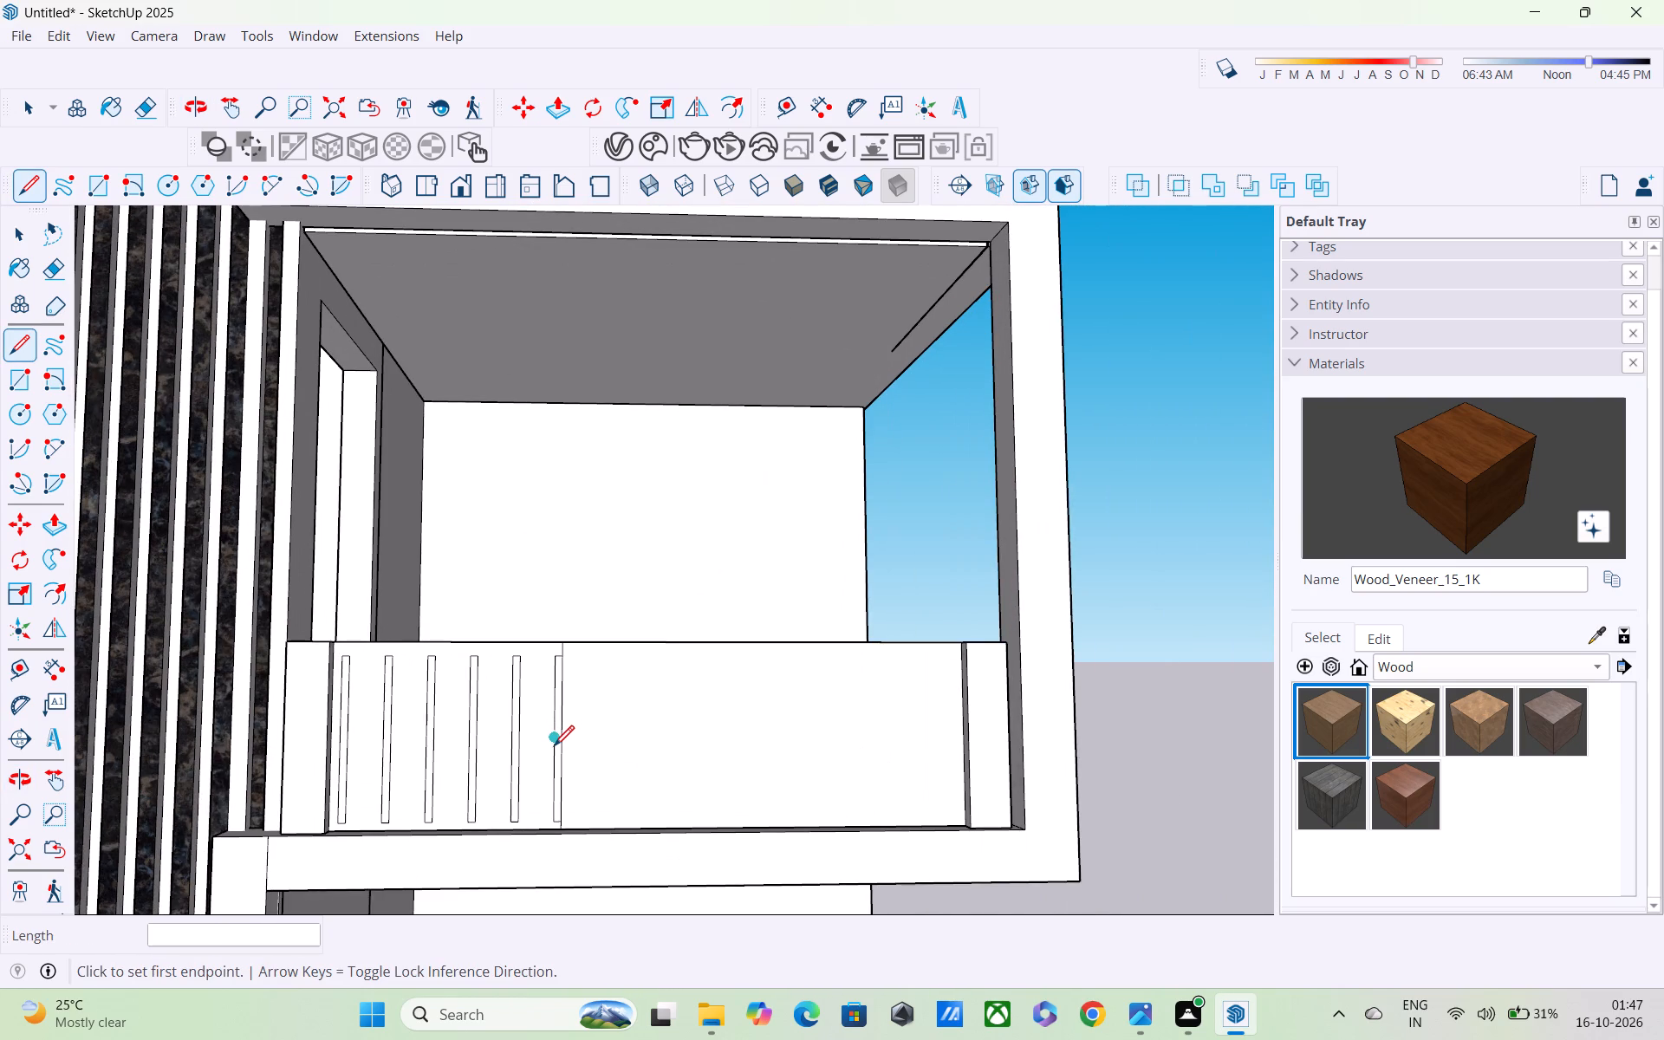
# Undo the two connecting lines and the strip copies, back to the single first strip on the railing panel.
pyautogui.hotkey('ctrl', 'z')
pyautogui.hotkey('ctrl', 'z')
pyautogui.hotkey('ctrl', 'z')
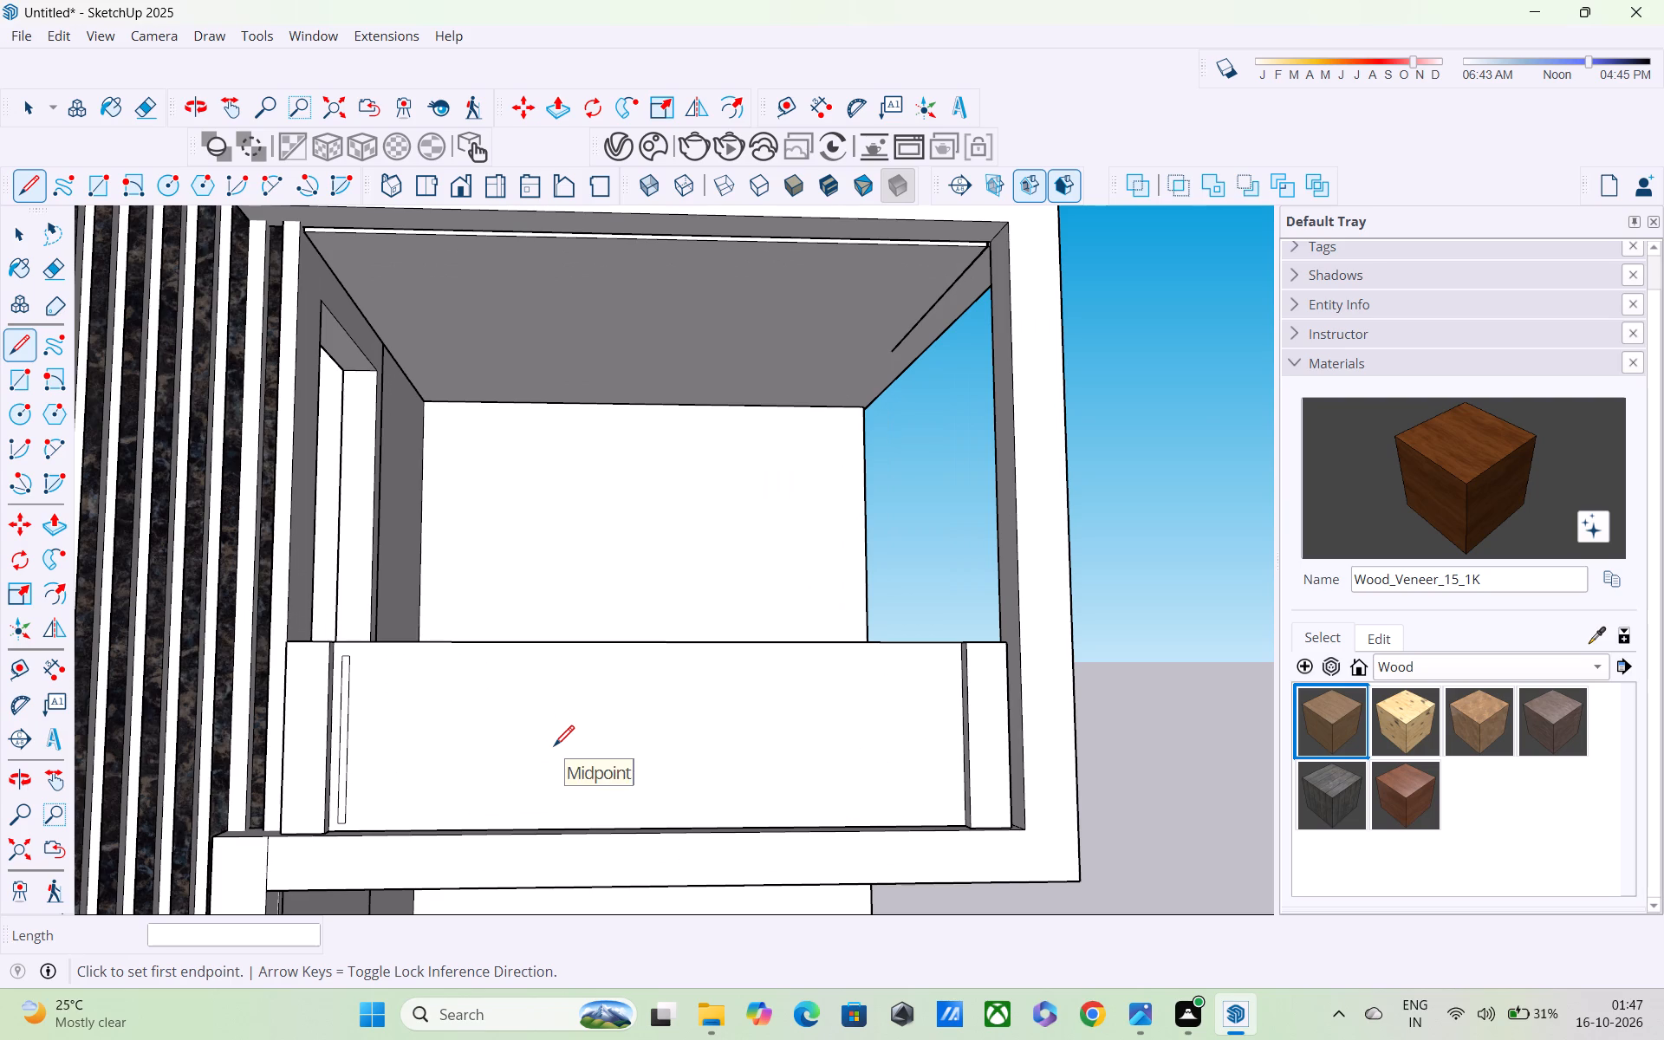
# Copy the first strip's four outline edges about 3' 7 9/16" along the railing panel.
pyautogui.scroll(2, 462, 743)
pyautogui.press('space')
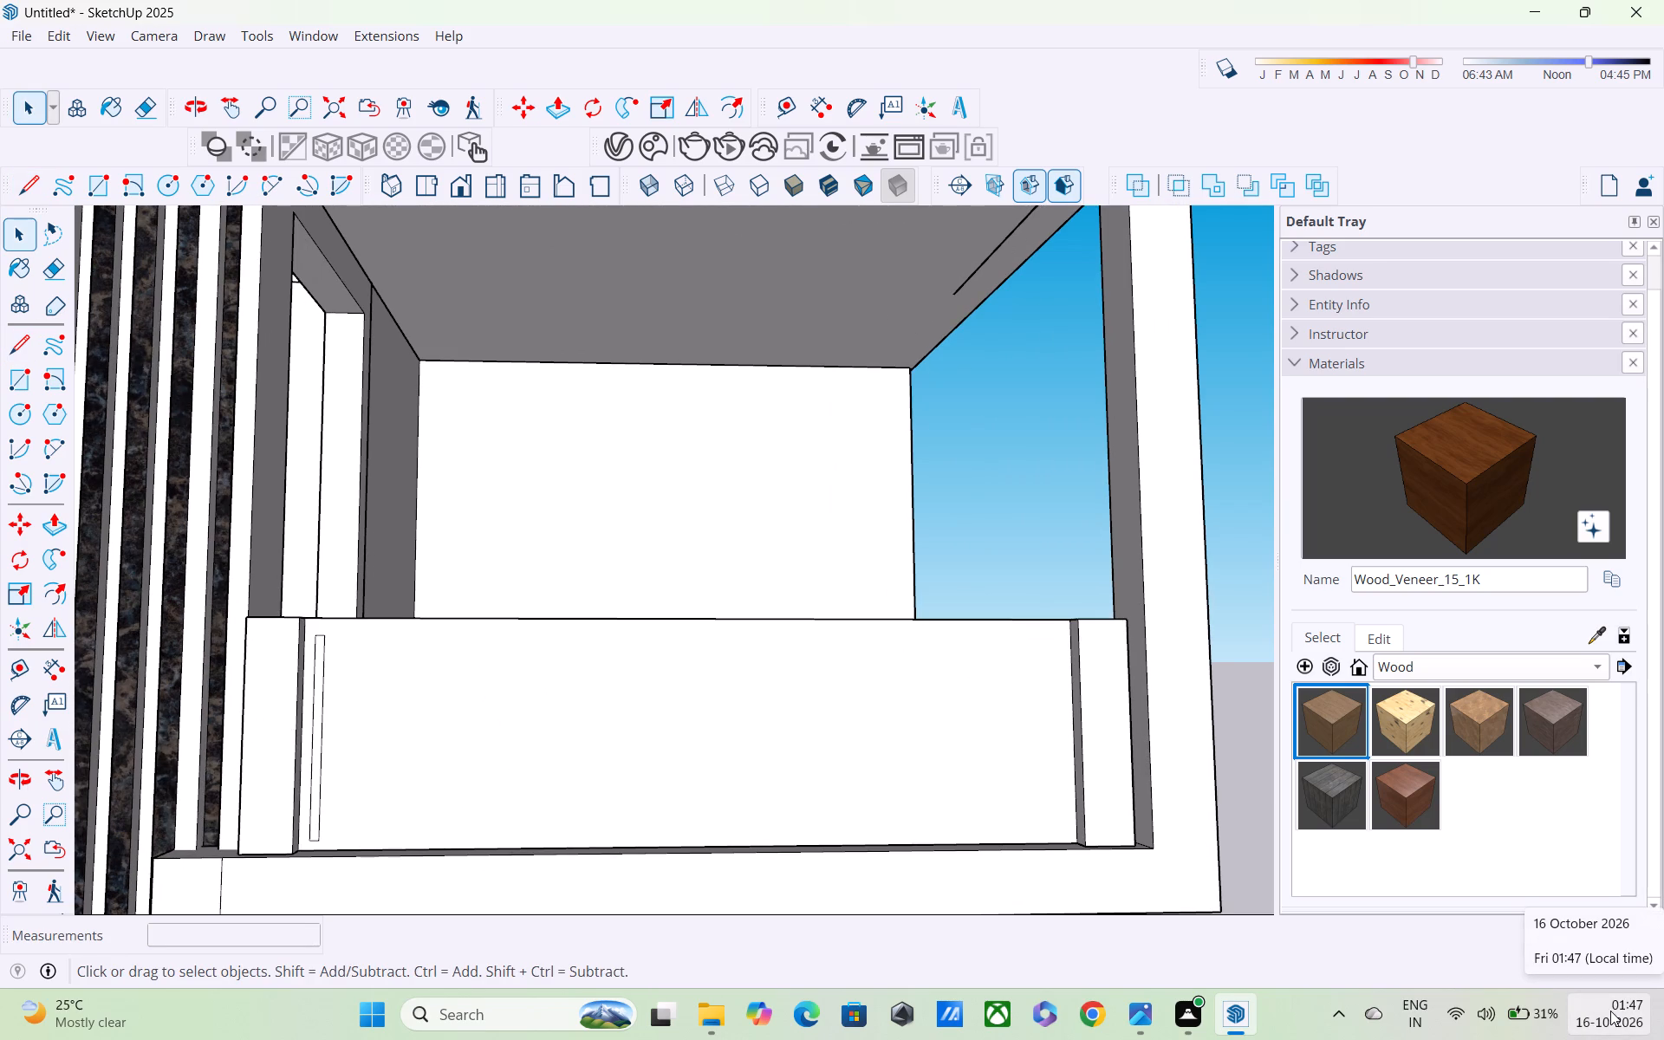
pyautogui.scroll(3, 0, 322)
pyautogui.scroll(-1, 11, 280)
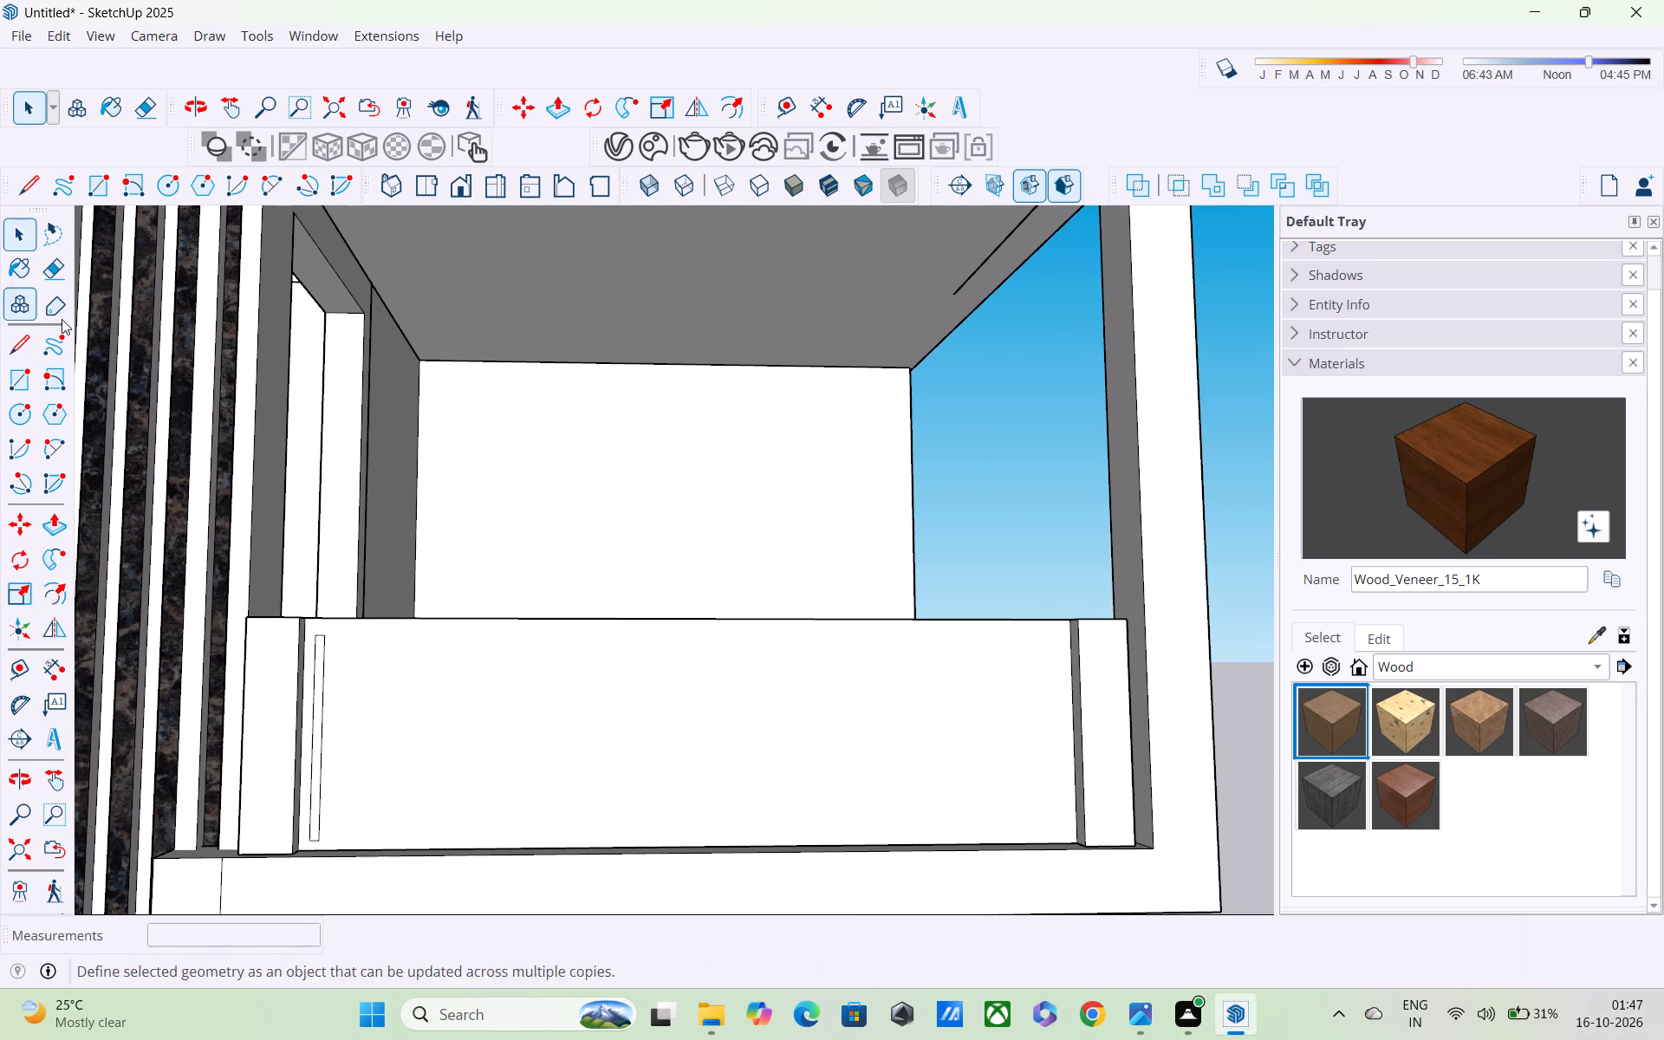
pyautogui.moveTo(328, 776); pyautogui.dragTo(352, 686, button='middle')
pyautogui.scroll(4, 250, 847)
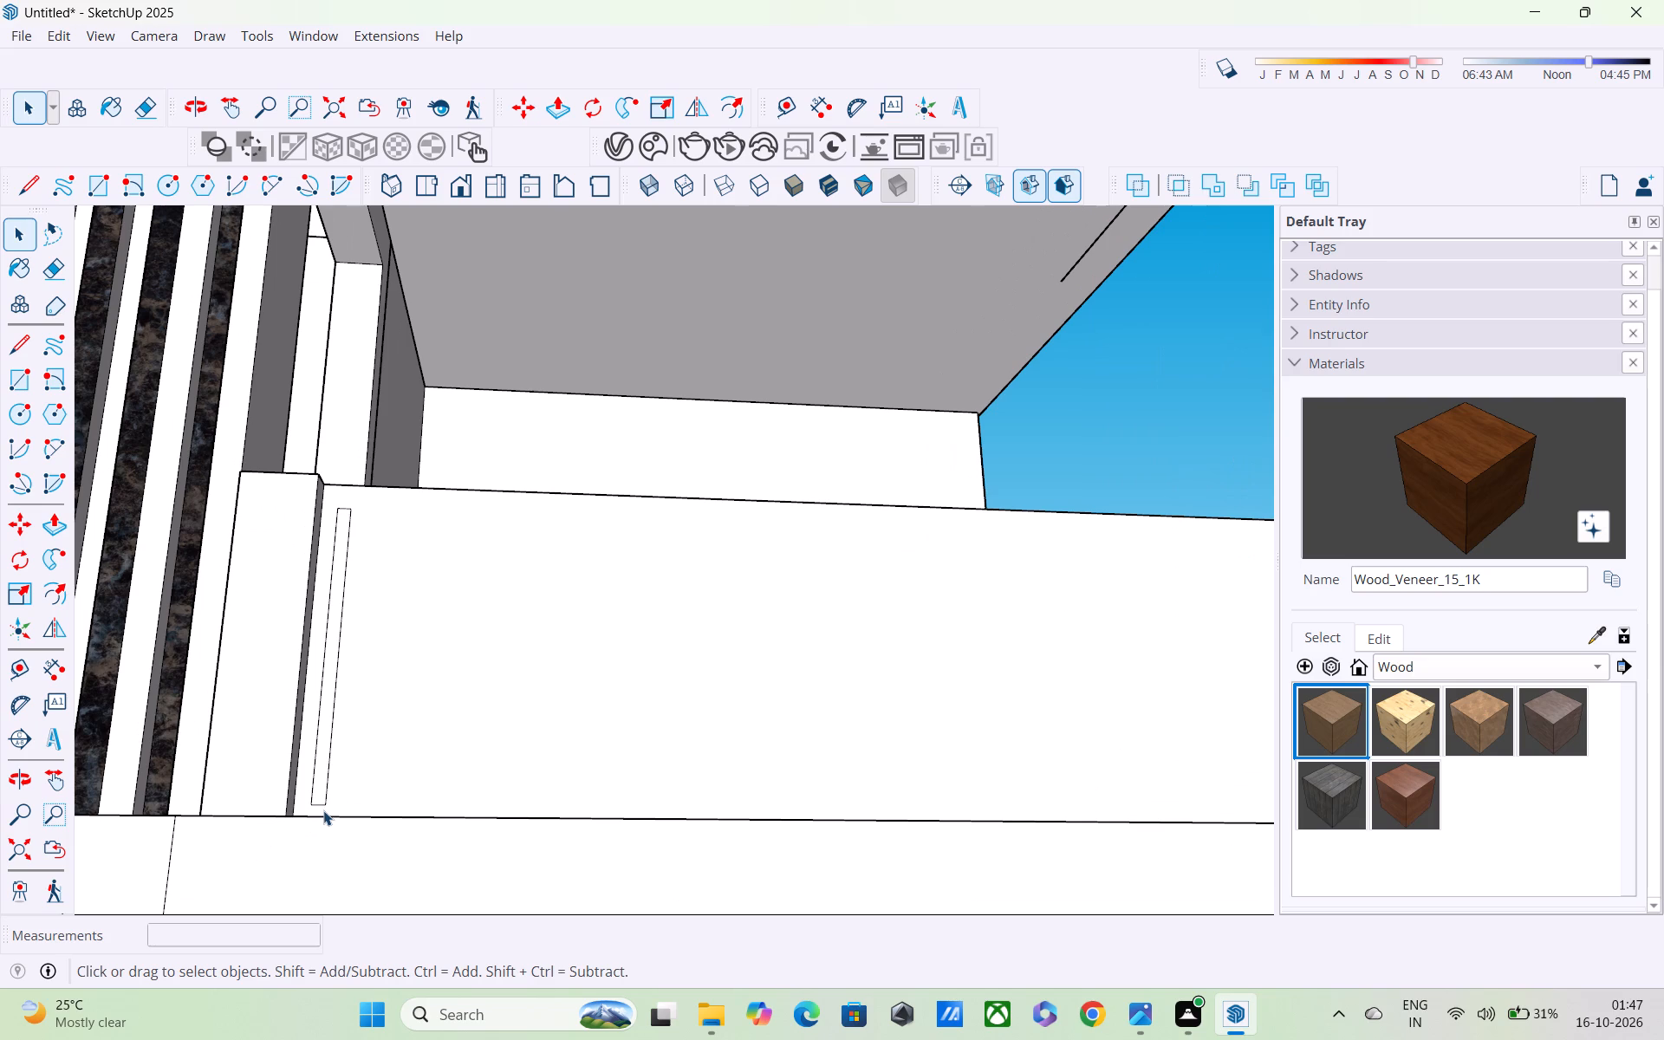
pyautogui.click(320, 797)
pyautogui.click(316, 800)
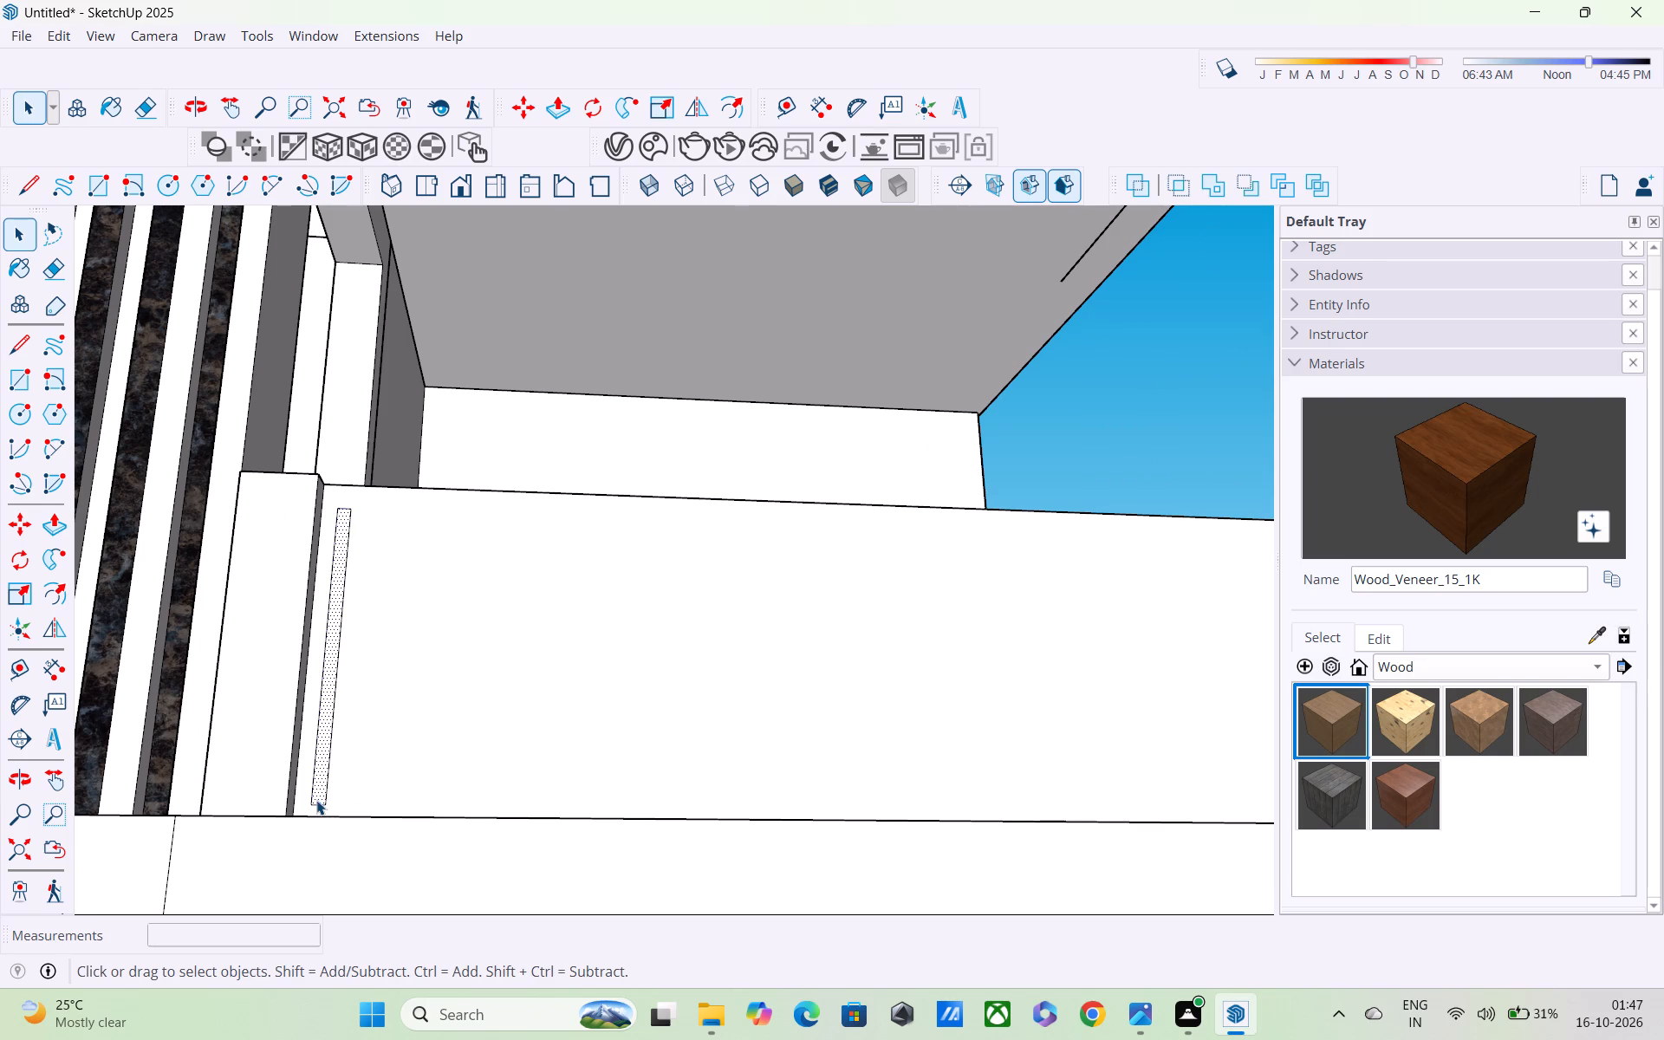
pyautogui.click(316, 782)
pyautogui.scroll(4, 316, 782)
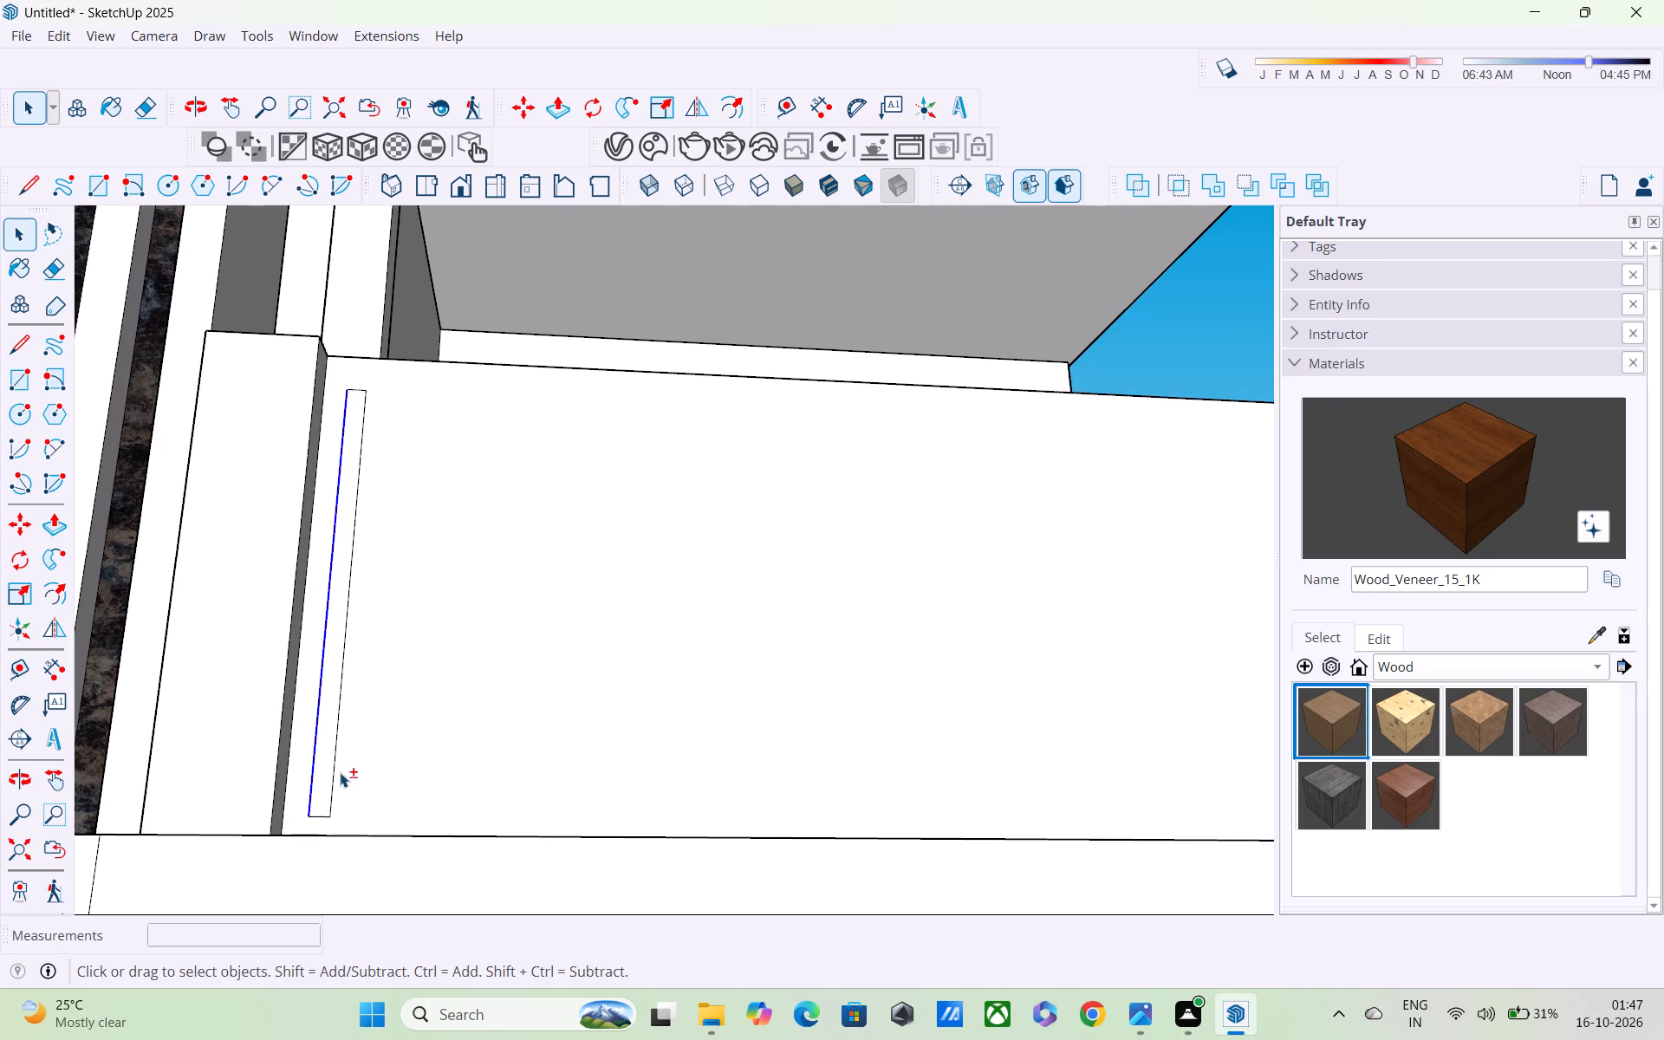
pyautogui.keyDown('shift'); pyautogui.scroll(1, 345, 776); pyautogui.keyUp('shift')
pyautogui.keyDown('shift'); pyautogui.click(337, 726); pyautogui.keyUp('shift')
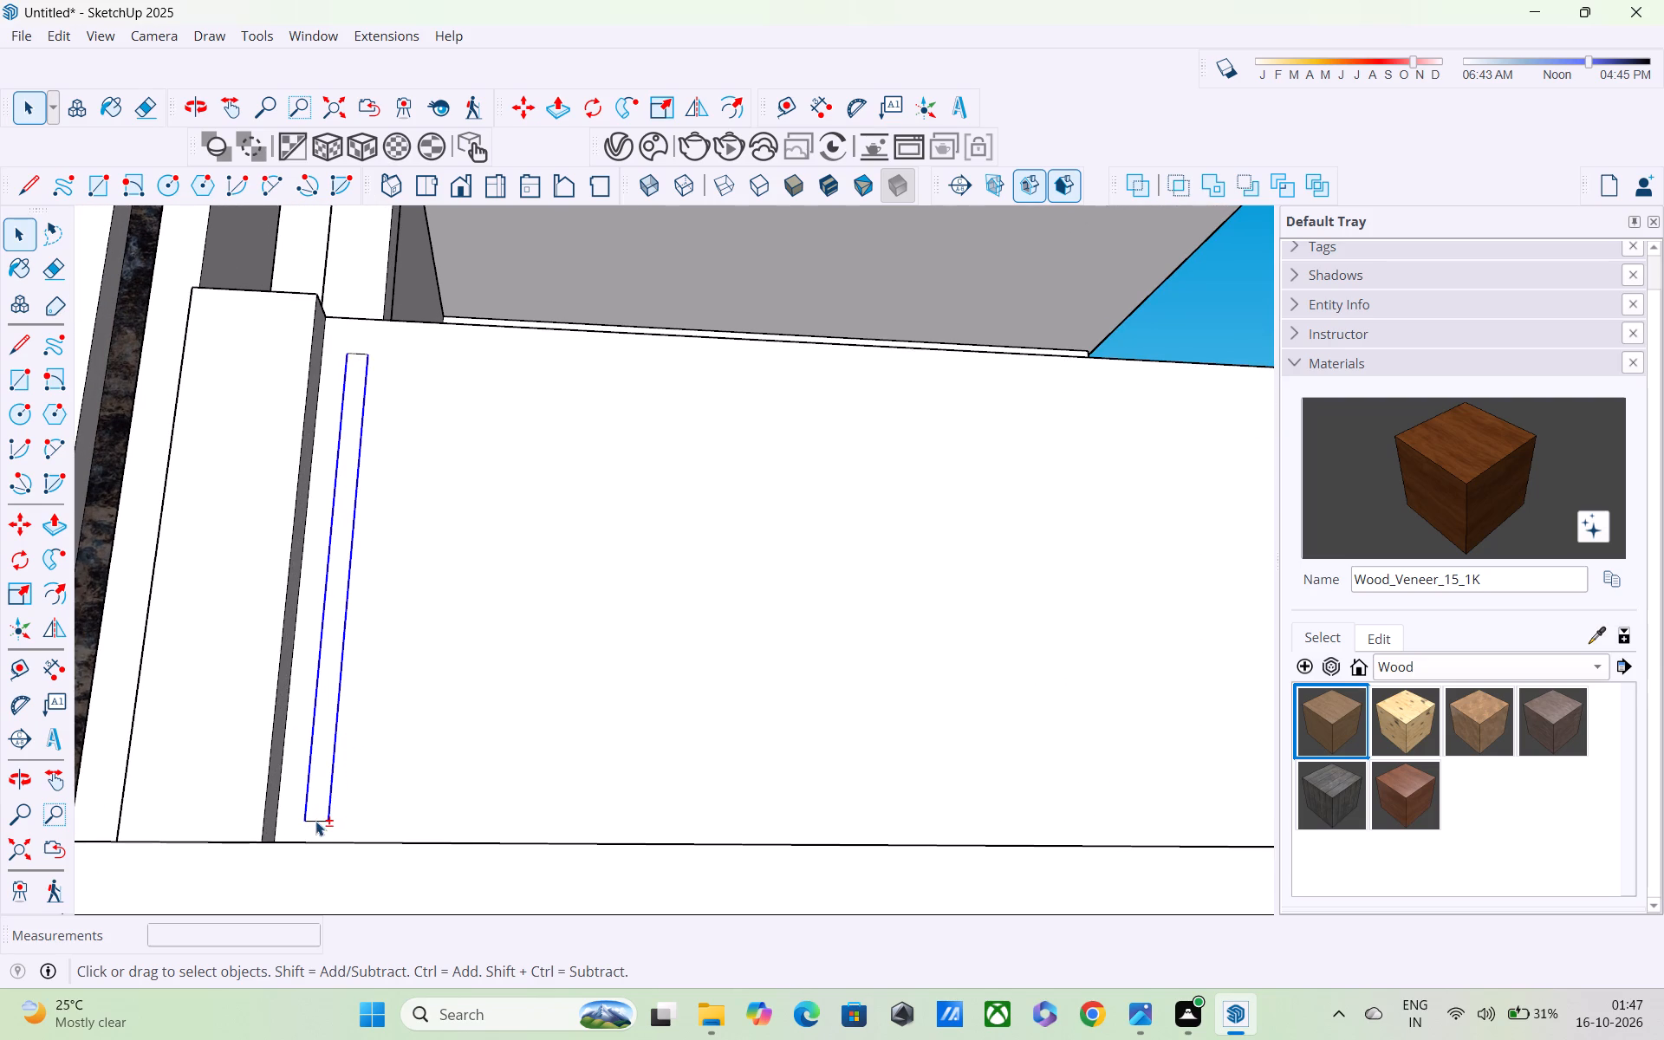
pyautogui.keyDown('shift'); pyautogui.click(315, 821); pyautogui.keyUp('shift')
pyautogui.keyDown('shift'); pyautogui.moveTo(328, 764); pyautogui.dragTo(341, 913, button='middle'); pyautogui.keyUp('shift')
pyautogui.keyDown('shift'); pyautogui.scroll(4, 341, 554); pyautogui.keyUp('shift')
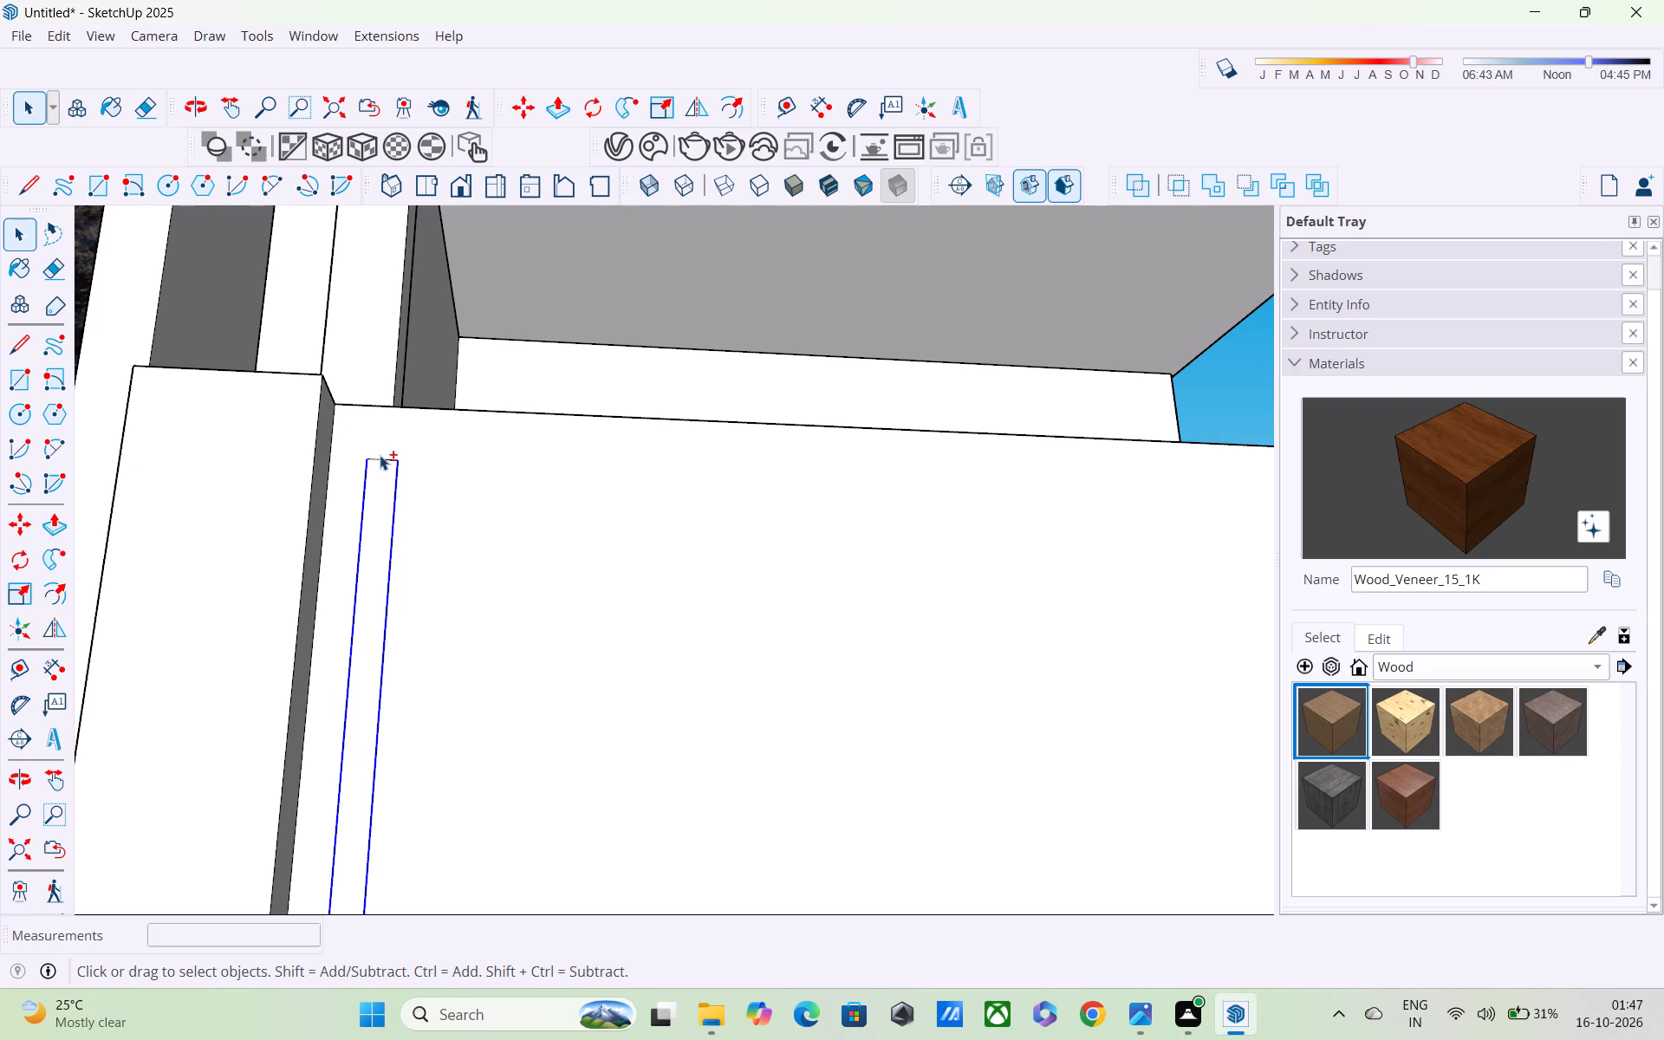
pyautogui.keyDown('shift'); pyautogui.click(380, 457); pyautogui.keyUp('shift')
pyautogui.scroll(-3, 409, 488)
pyautogui.press('m')
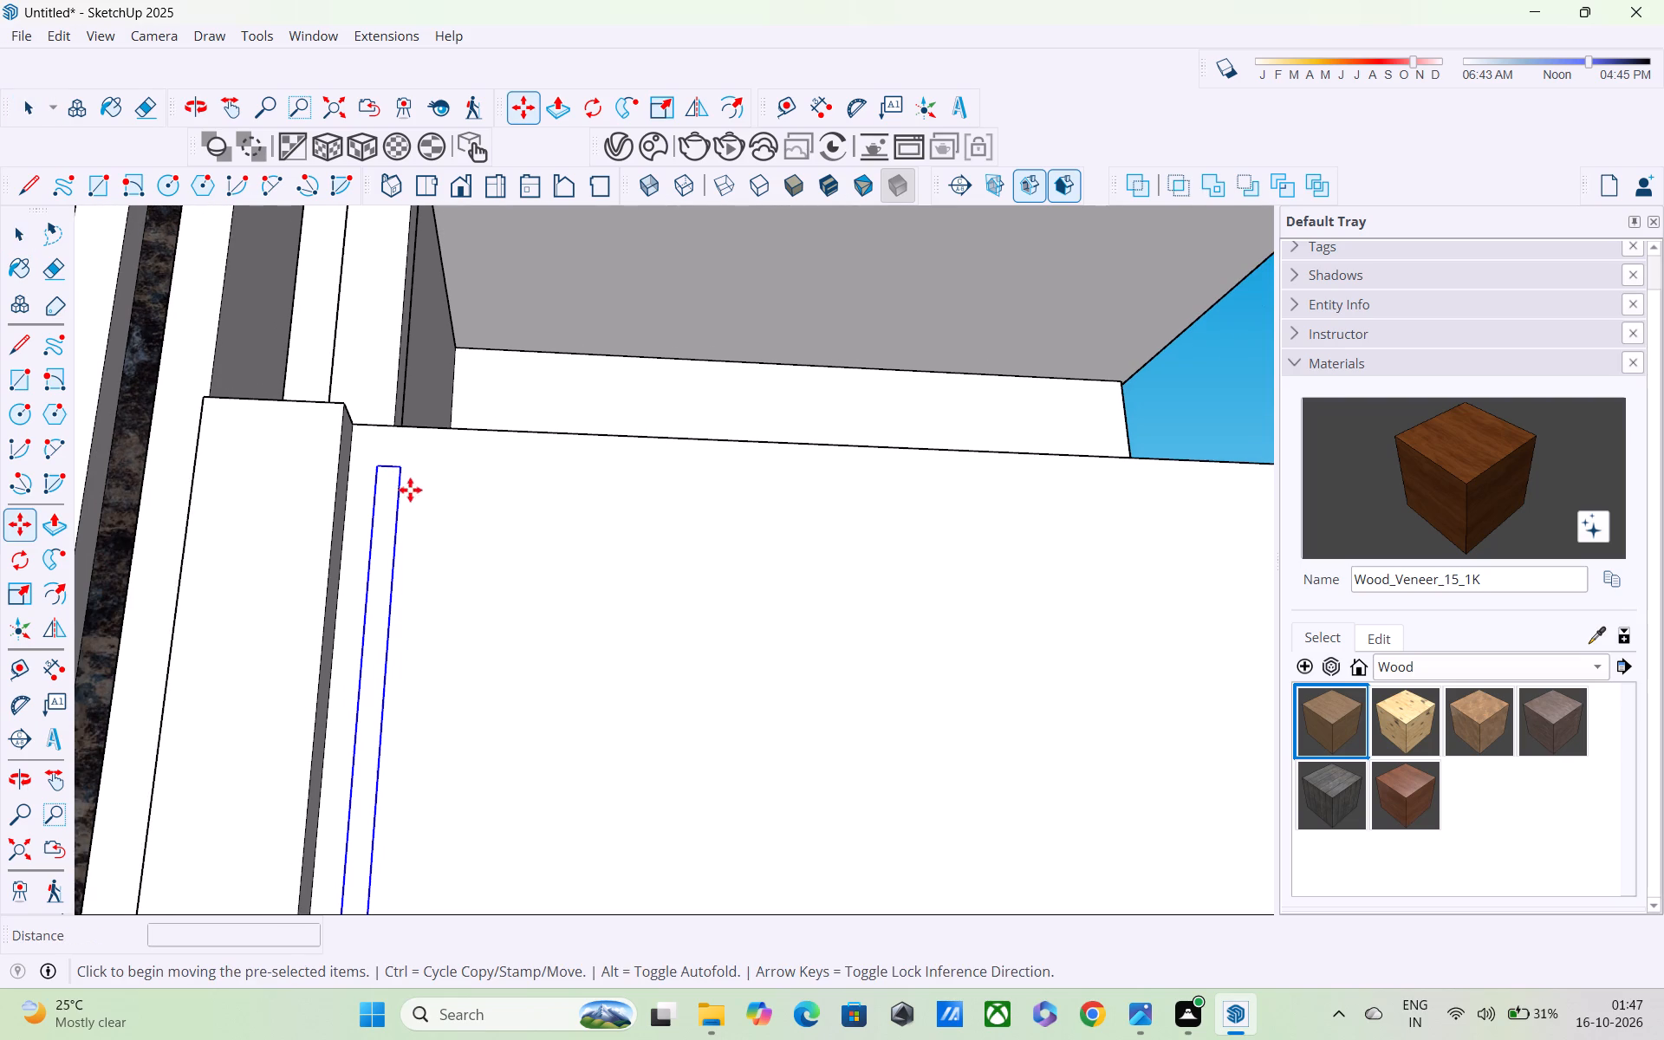
pyautogui.keyDown('shift'); pyautogui.moveTo(375, 663); pyautogui.dragTo(383, 453, button='middle'); pyautogui.keyUp('shift')
pyautogui.scroll(3, 385, 728)
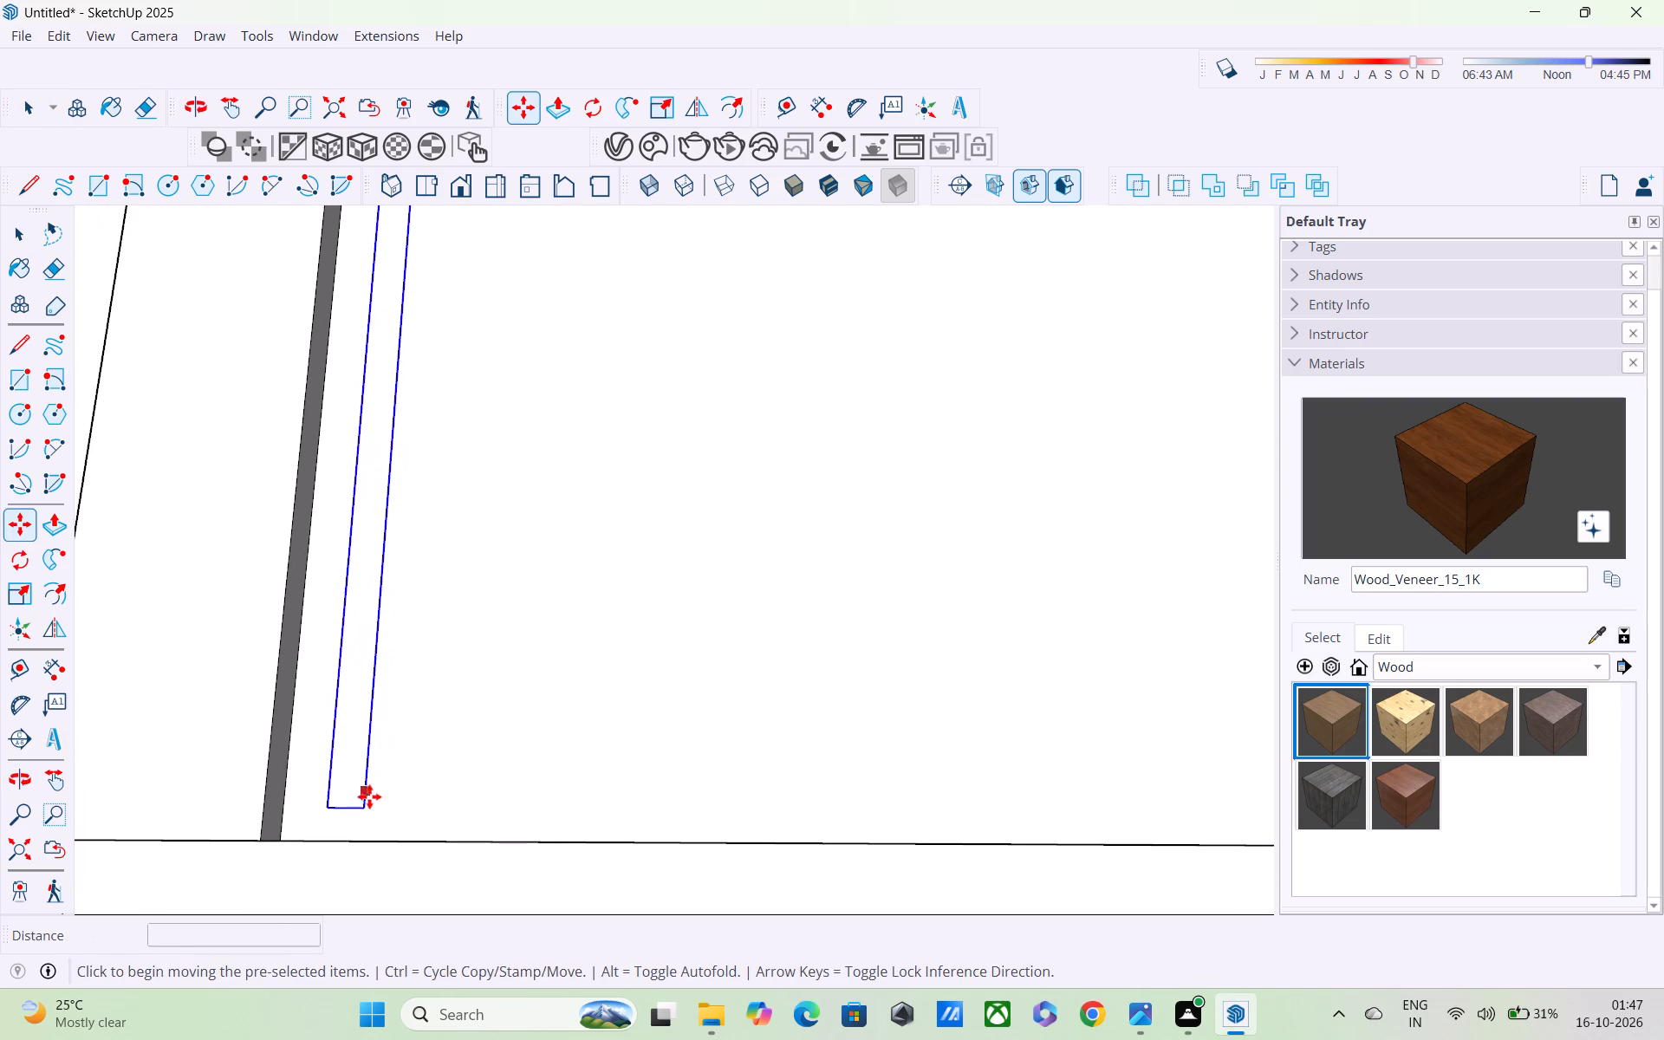
pyautogui.click(368, 805)
pyautogui.scroll(-3, 491, 826)
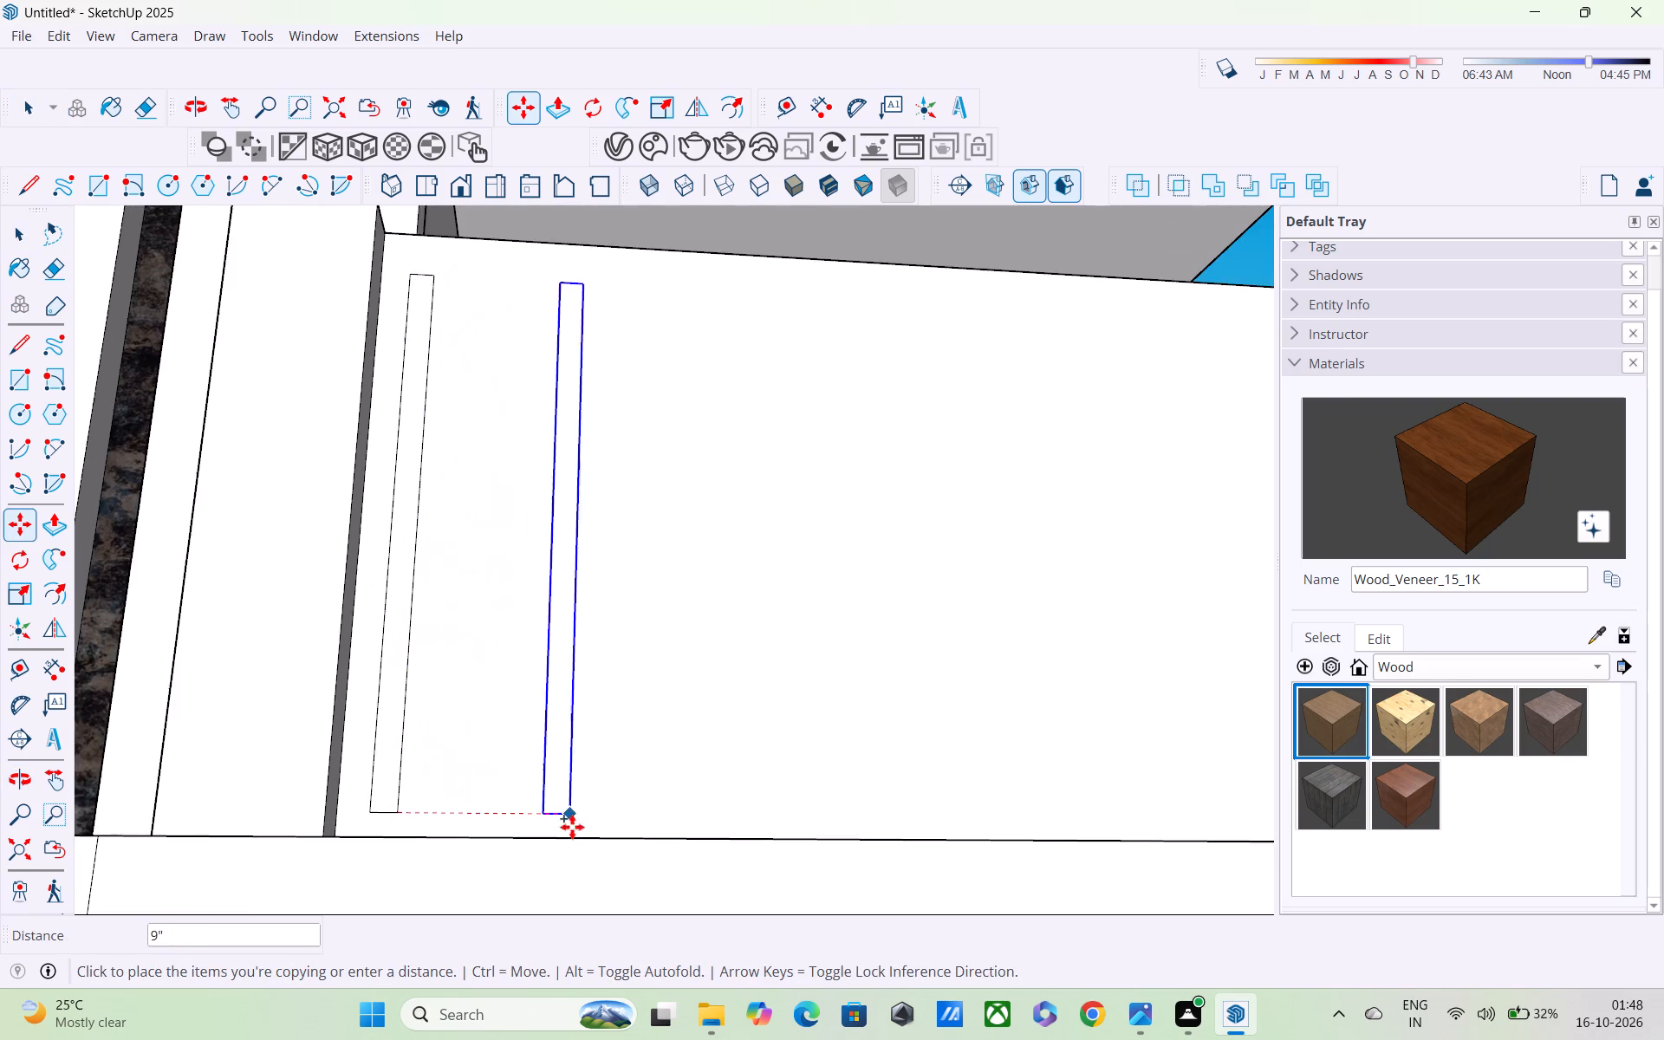
pyautogui.scroll(-2, 670, 816)
pyautogui.keyDown('shift'); pyautogui.moveTo(859, 809); pyautogui.dragTo(638, 813, button='middle'); pyautogui.keyUp('shift')
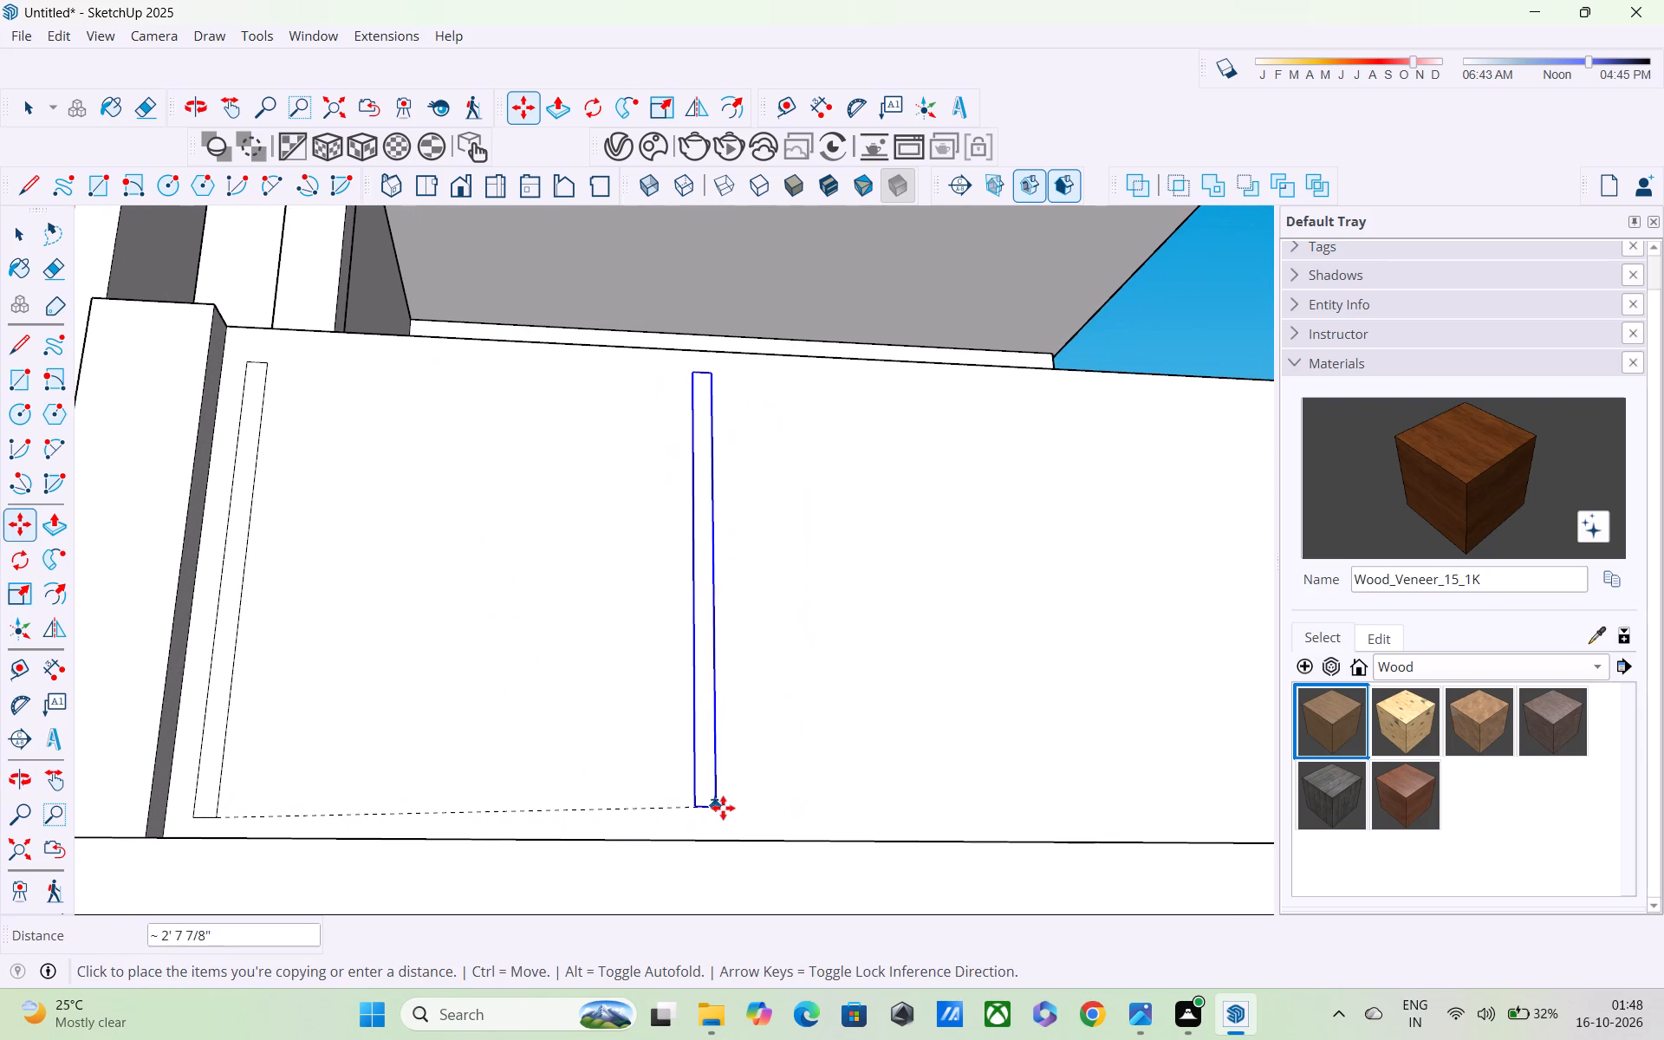
pyautogui.moveTo(777, 831); pyautogui.dragTo(590, 833, button='middle')
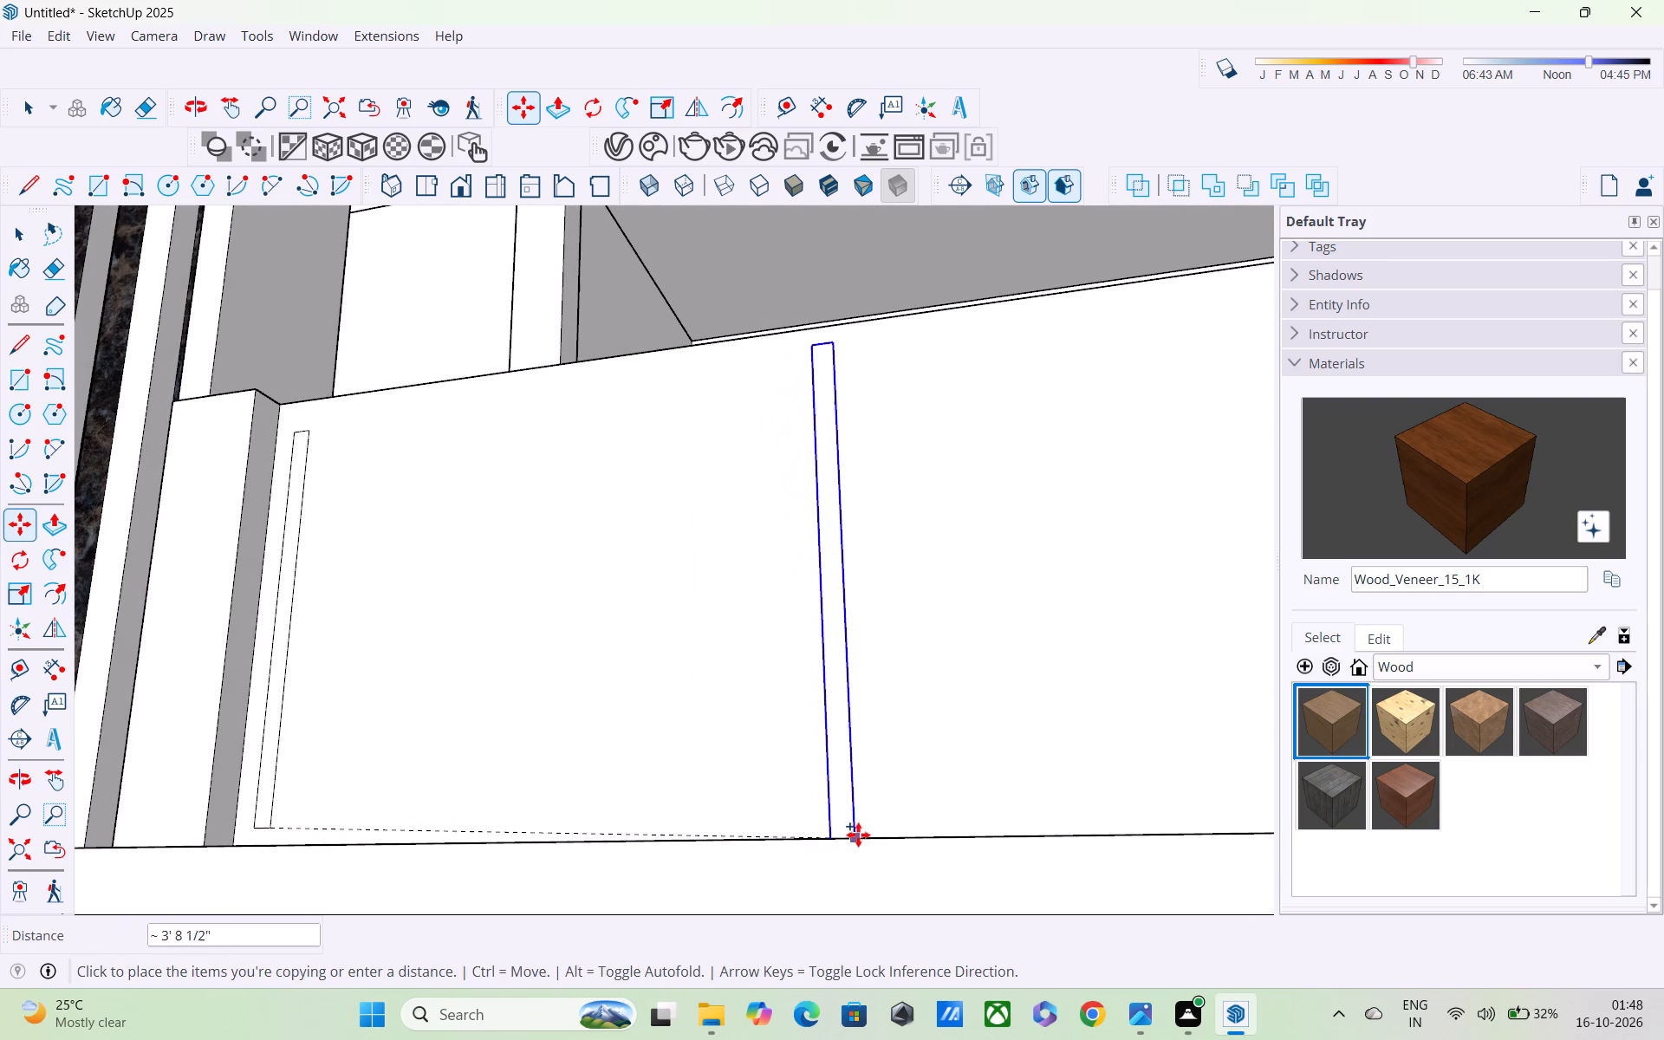
pyautogui.click(860, 820)
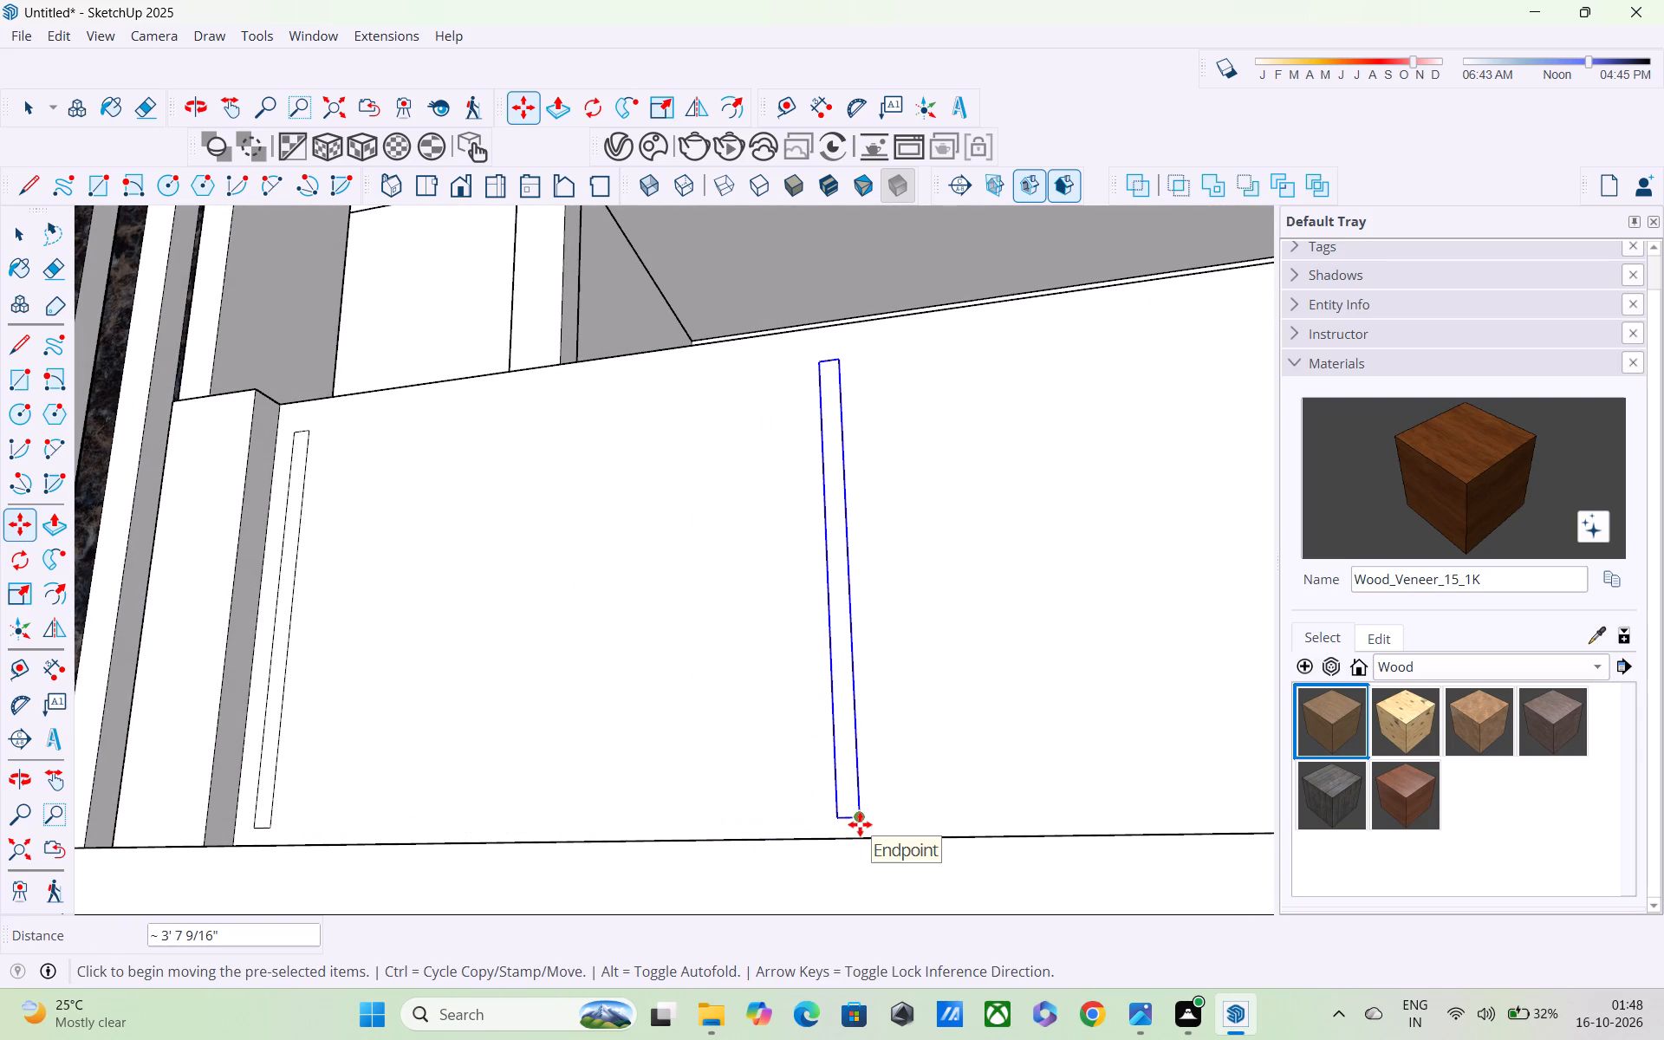
# Divide the copied strip's spacing by 10 to fill the gap with evenly spaced strips.
pyautogui.write('/10')
pyautogui.press('Return')
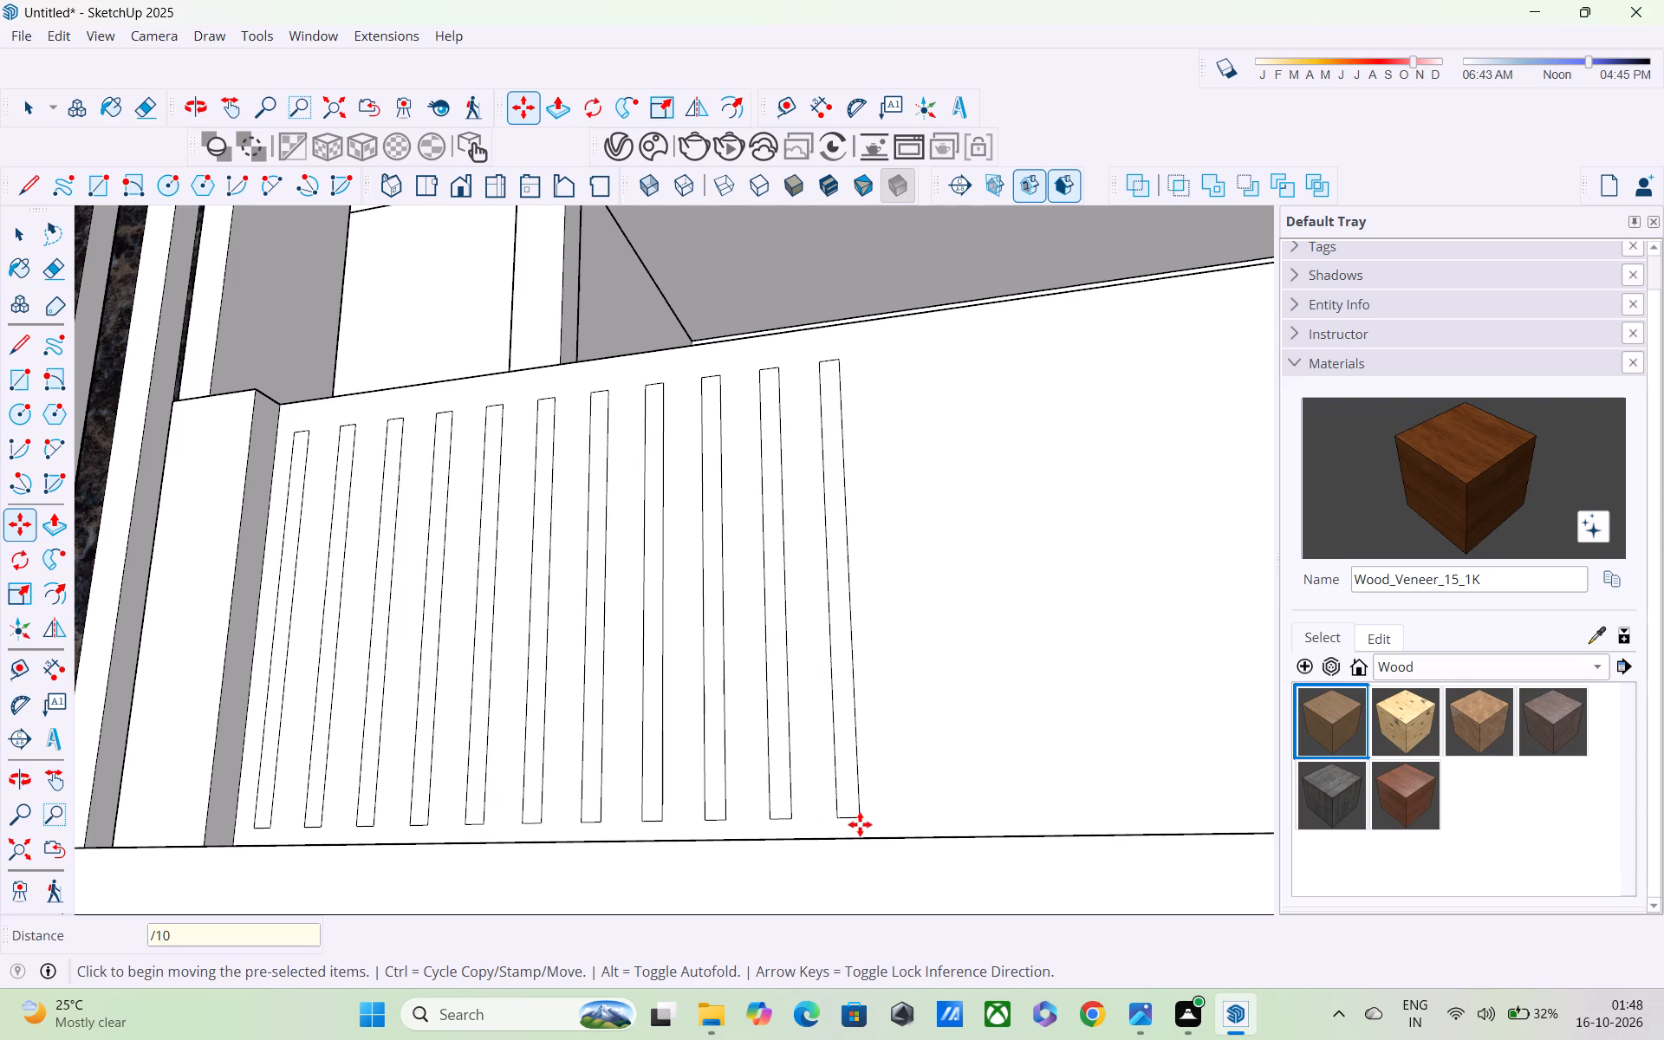
# Draw a line about 2 11/16" long from the last strip's outer top corner up to the railing panel's top edge.
pyautogui.scroll(1, 860, 824)
pyautogui.scroll(-7, 858, 825)
pyautogui.moveTo(915, 843); pyautogui.dragTo(1164, 908, button='middle')
pyautogui.scroll(1, 1168, 905)
pyautogui.scroll(-2, 1179, 890)
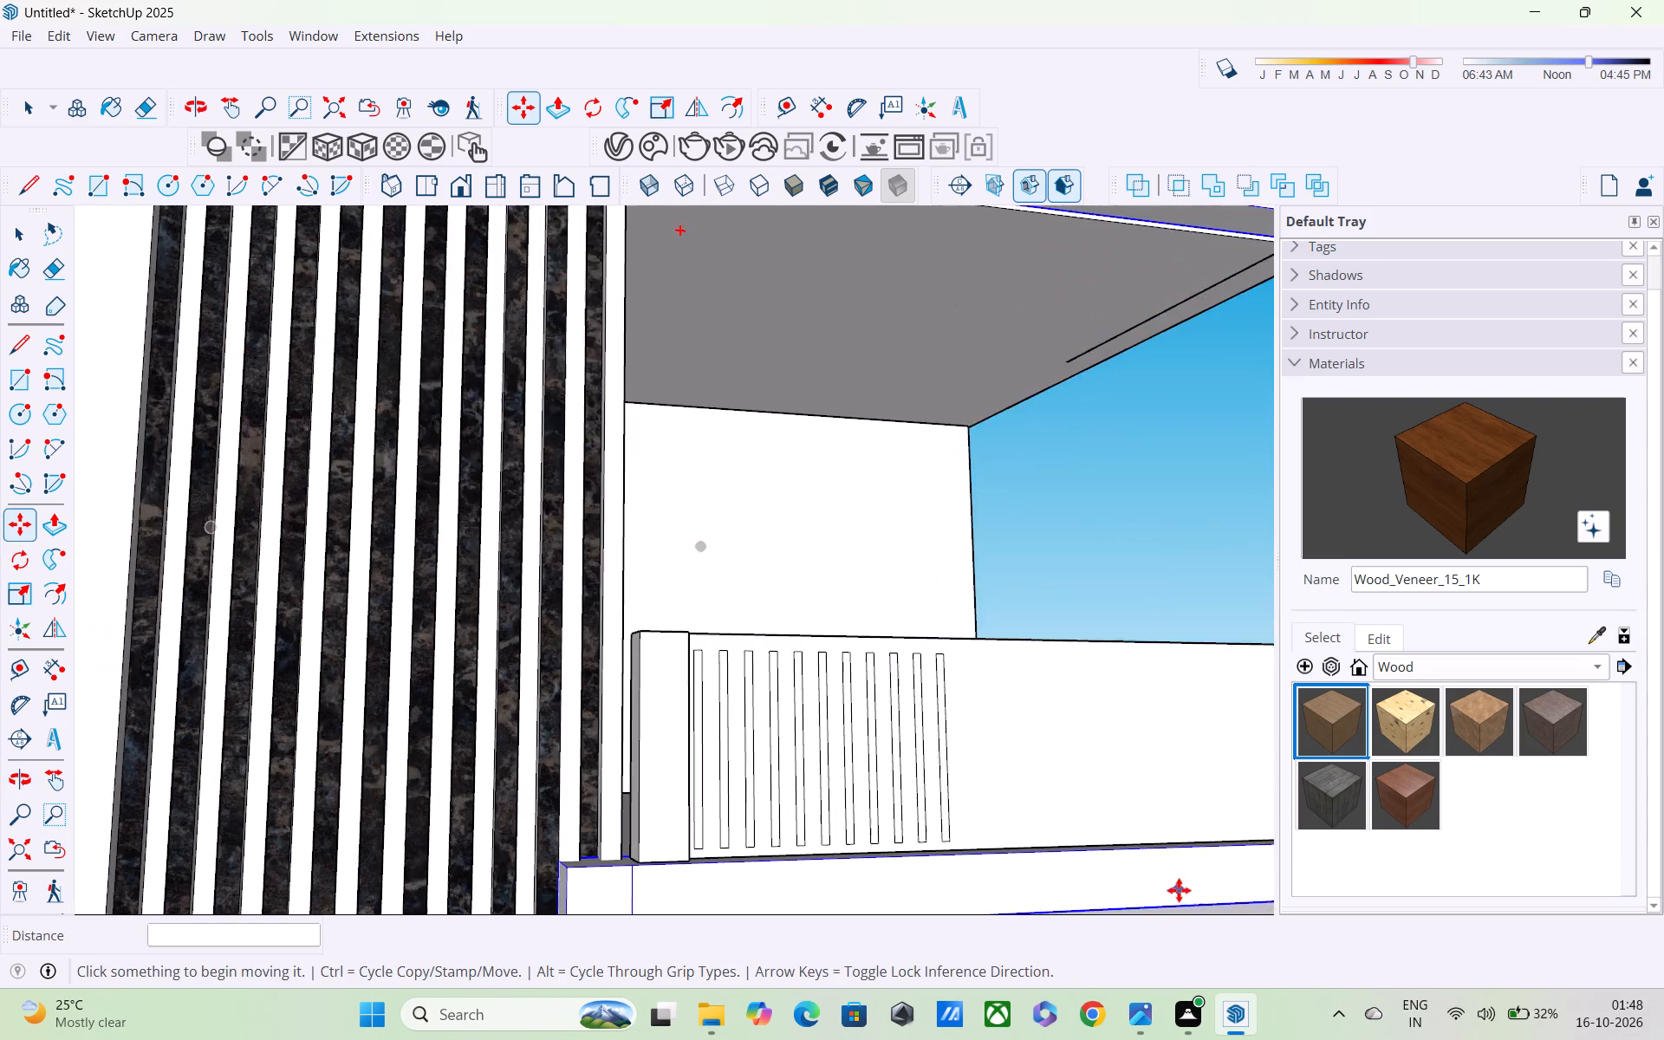
pyautogui.scroll(-4, 1179, 890)
pyautogui.moveTo(1183, 875); pyautogui.dragTo(751, 862, button='middle')
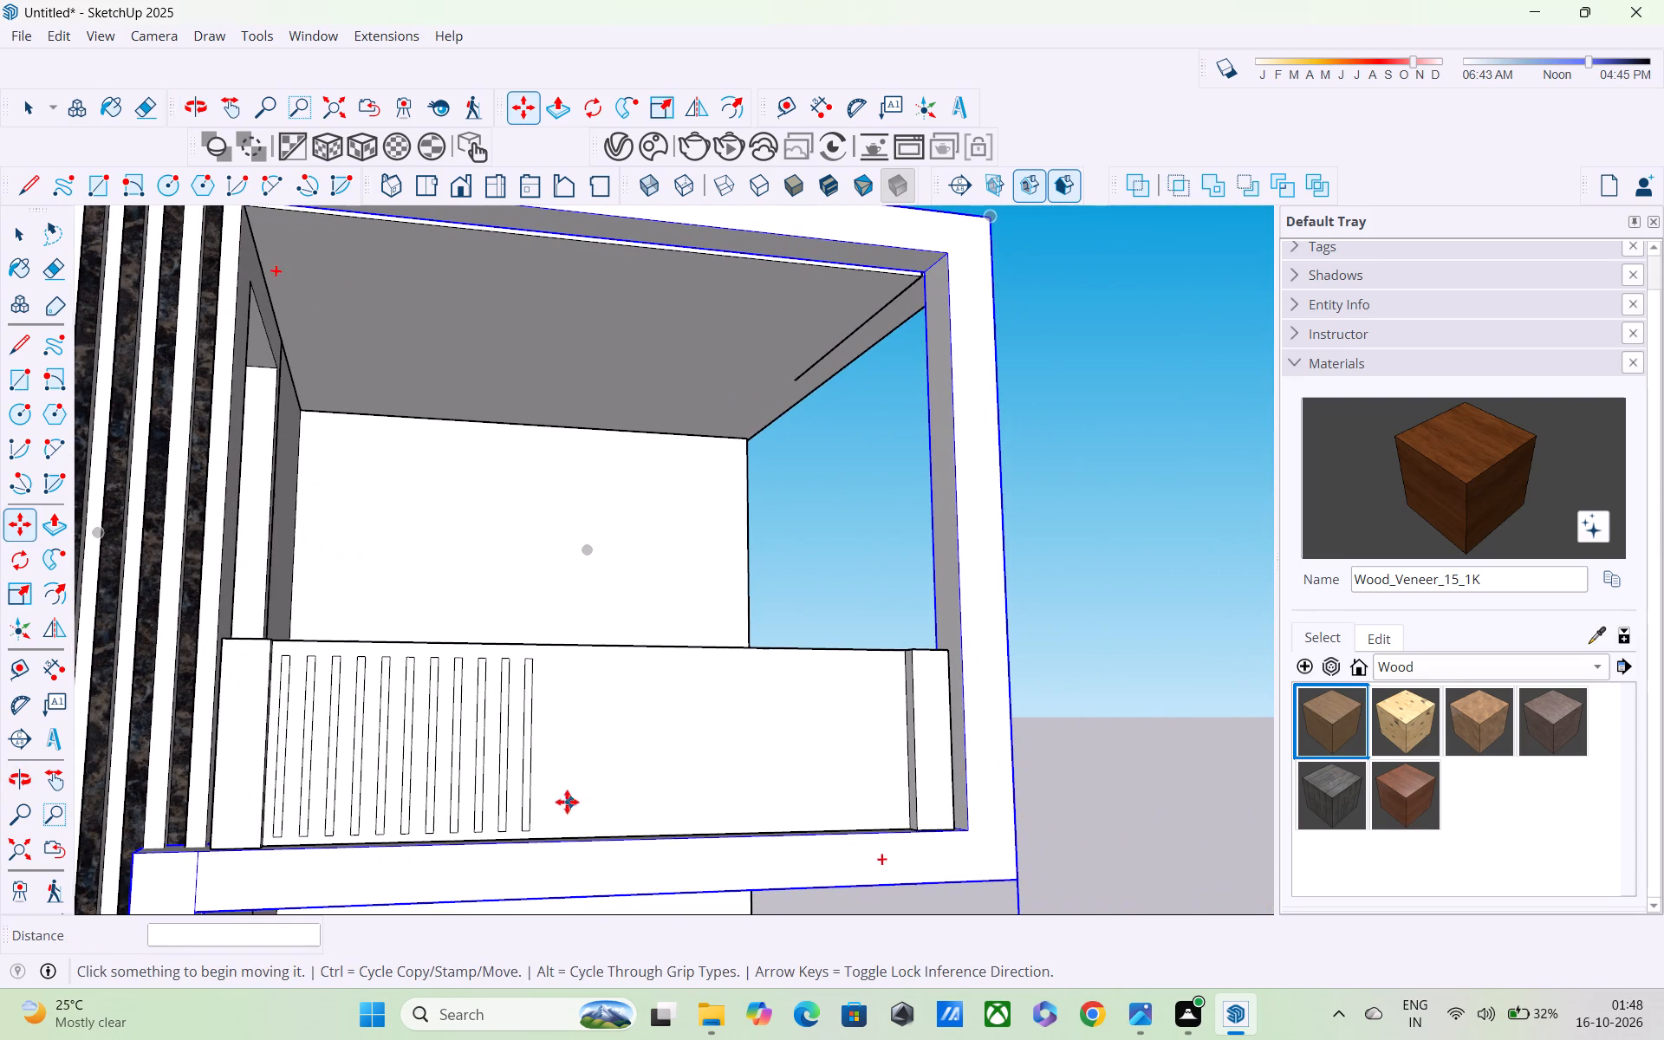
pyautogui.scroll(2, 557, 793)
pyautogui.press('k')
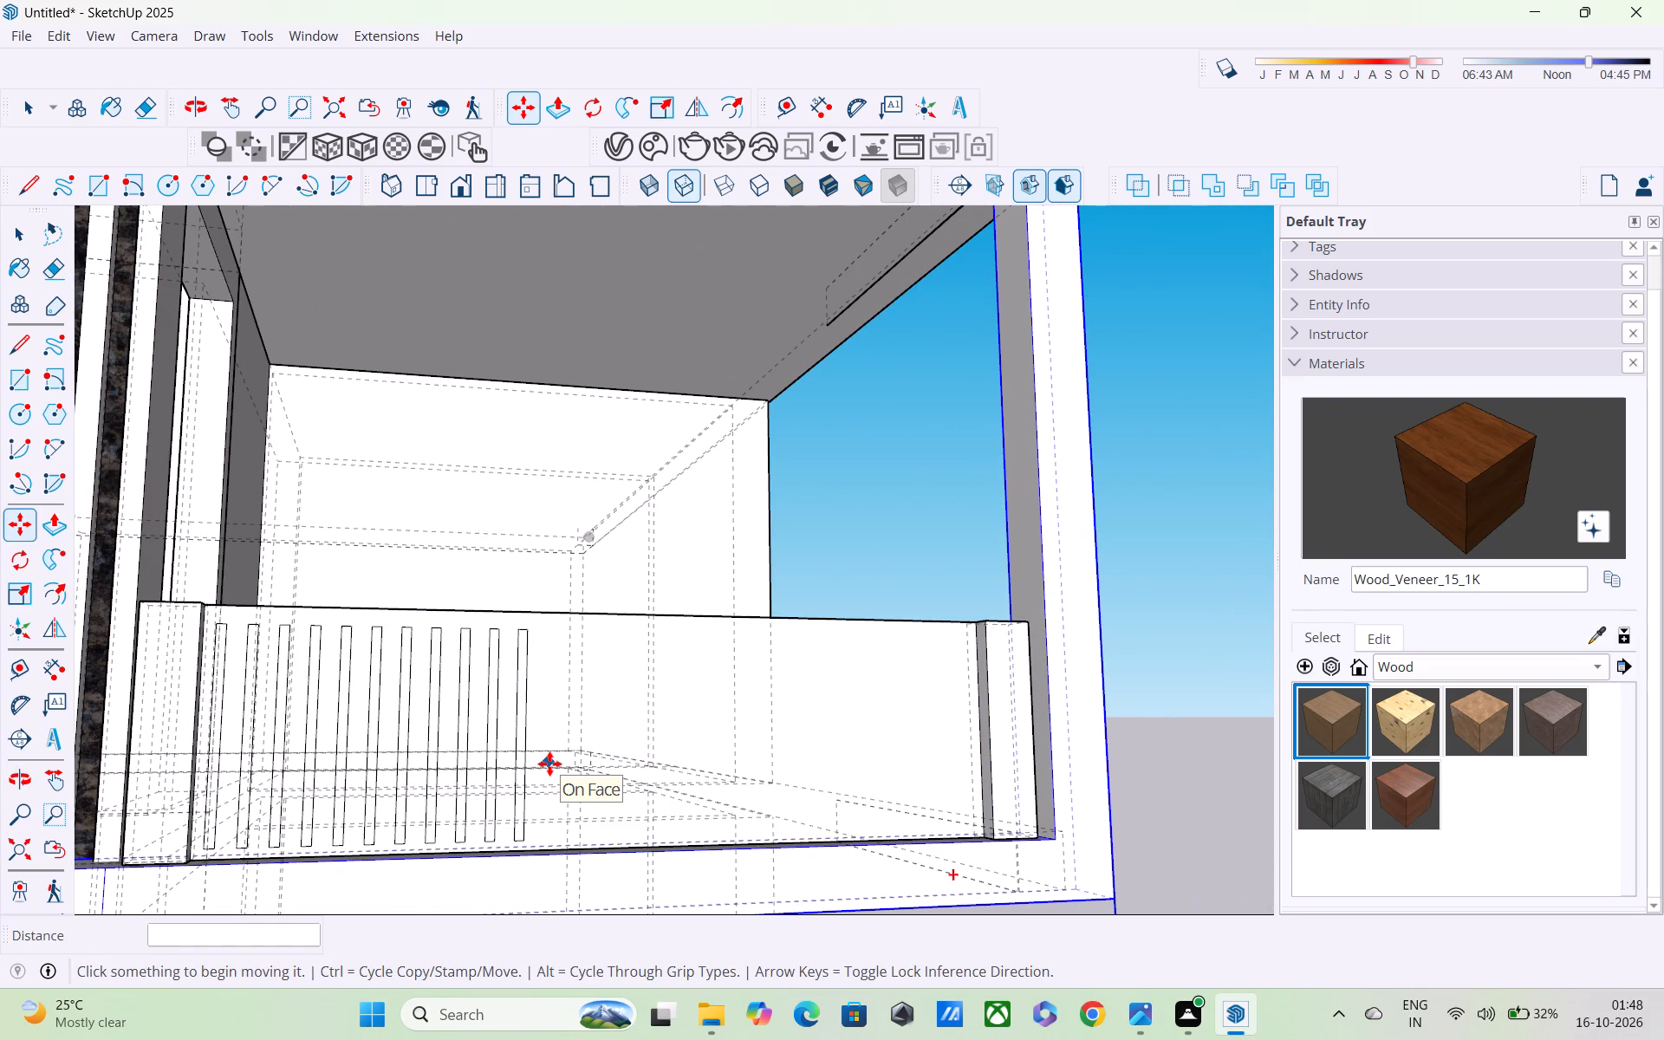
pyautogui.press('k')
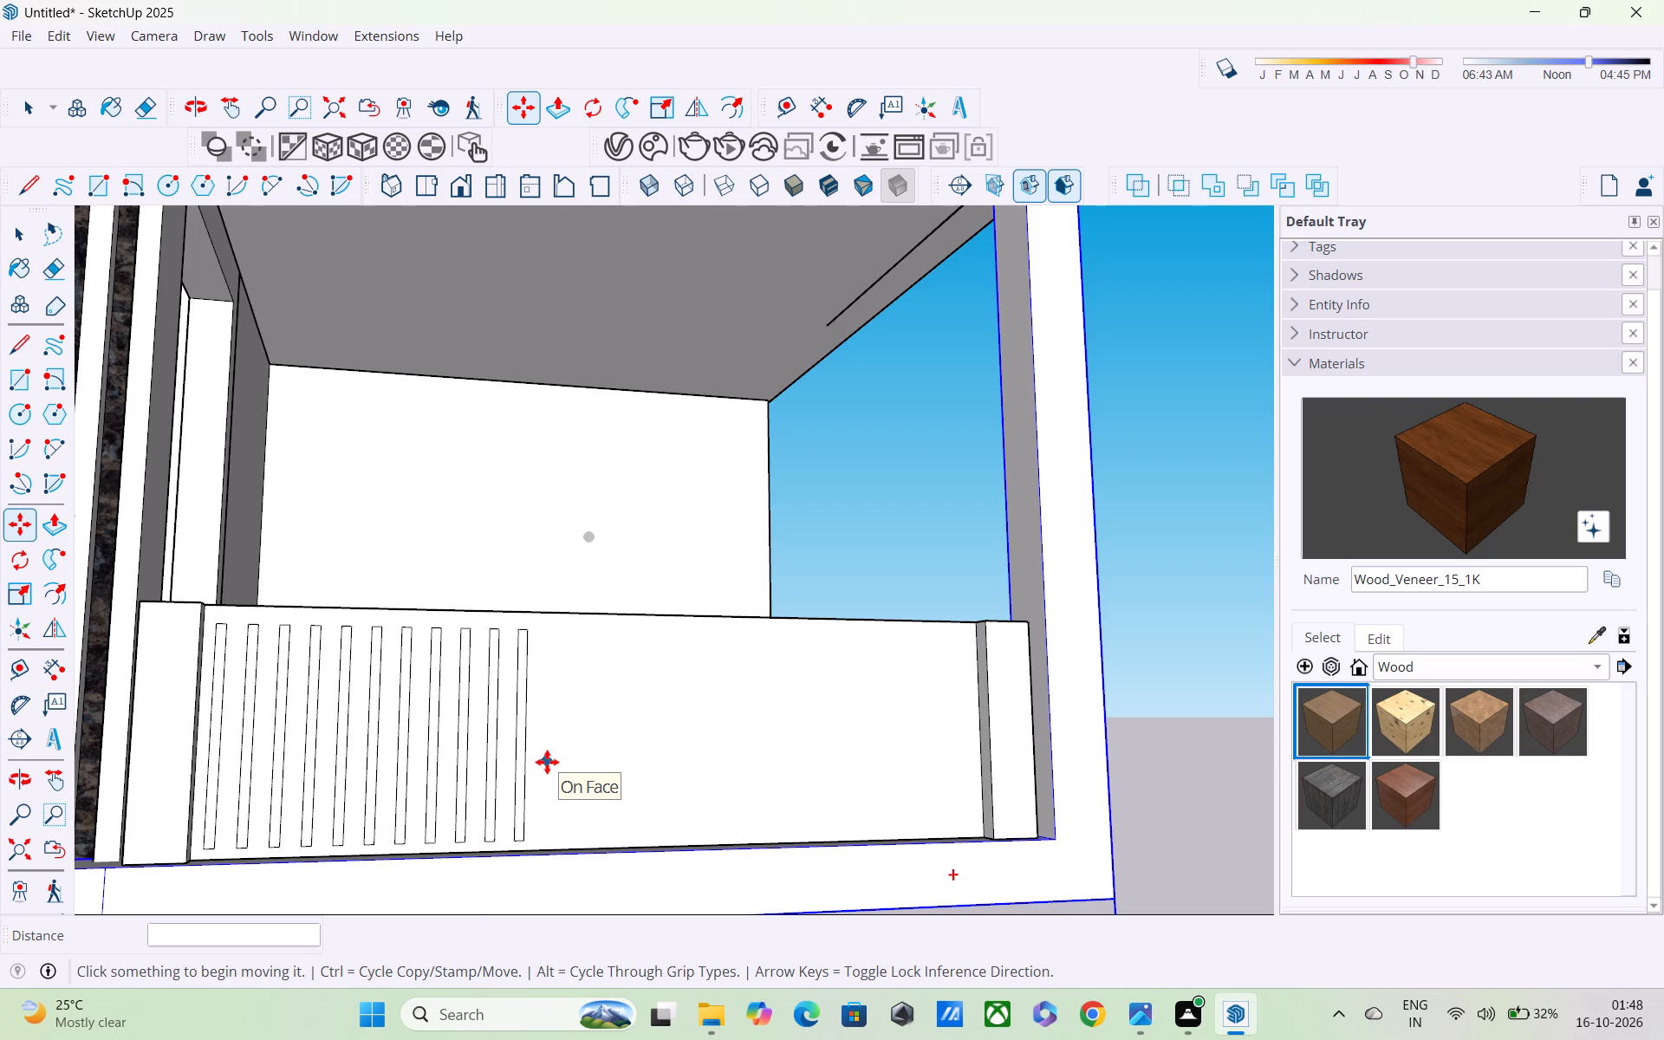
pyautogui.press('l')
pyautogui.scroll(4, 493, 686)
pyautogui.scroll(3, 541, 630)
pyautogui.click(543, 603)
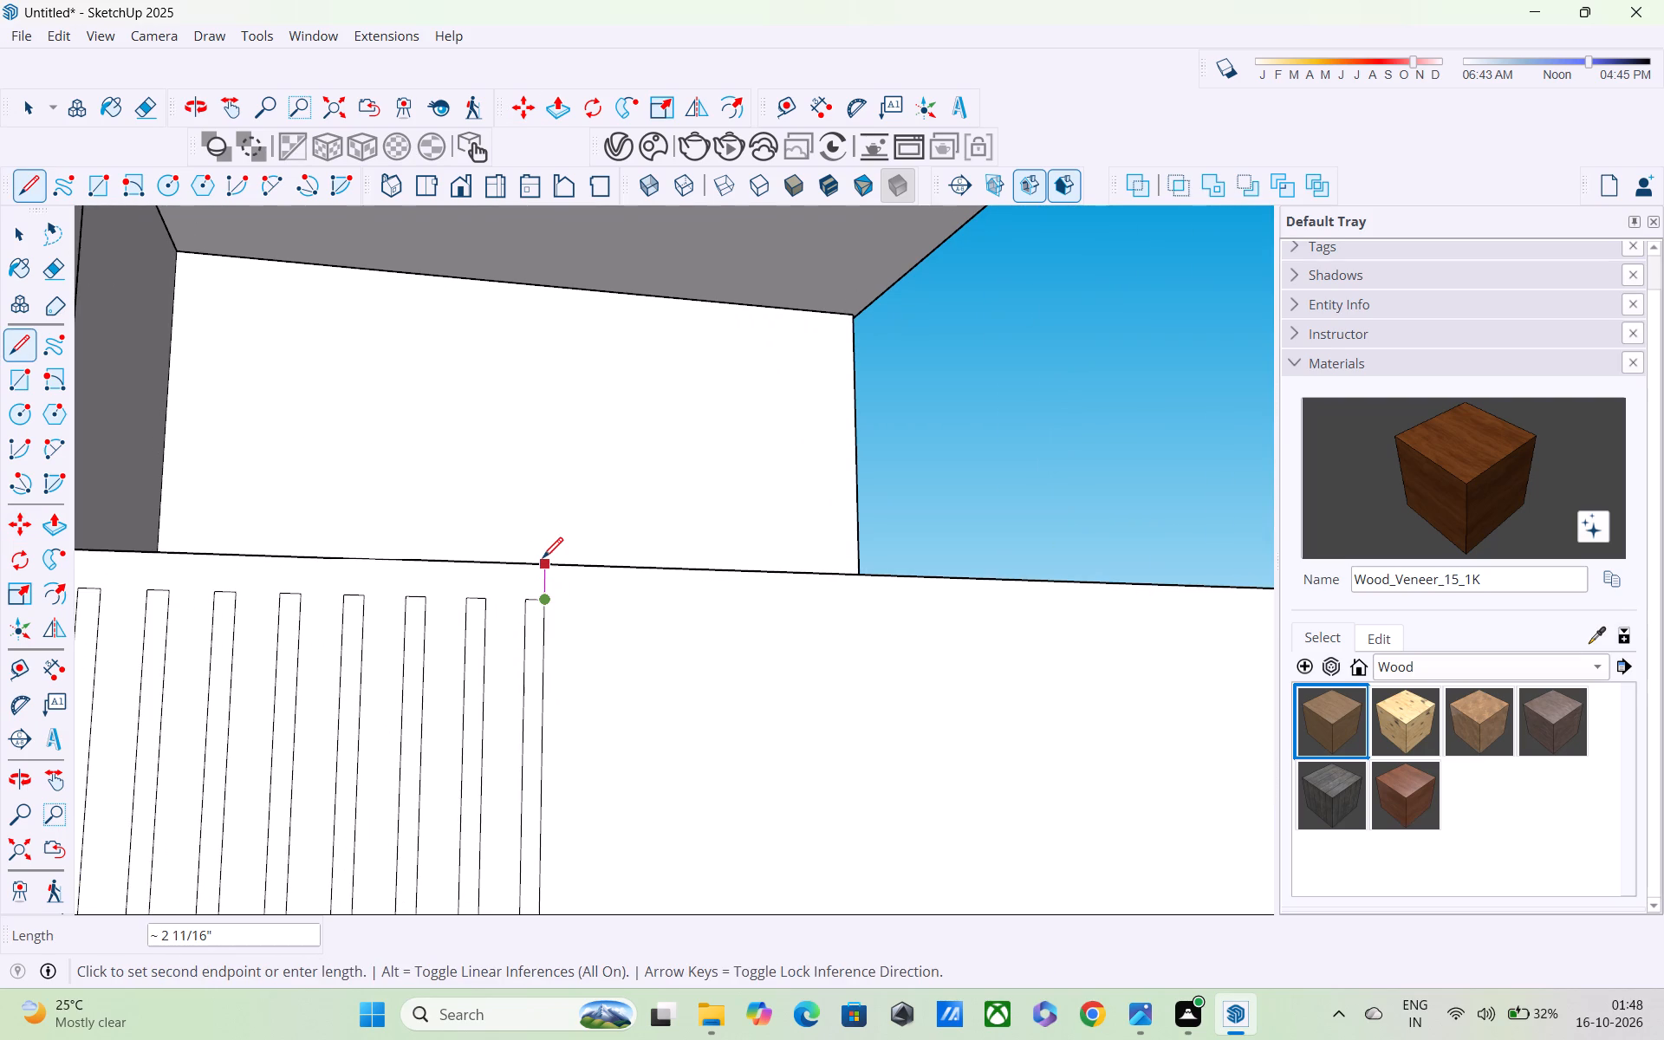
pyautogui.click(543, 560)
# Draw a line from the last strip's outer bottom corner down to the railing panel's bottom edge.
pyautogui.scroll(-6, 549, 627)
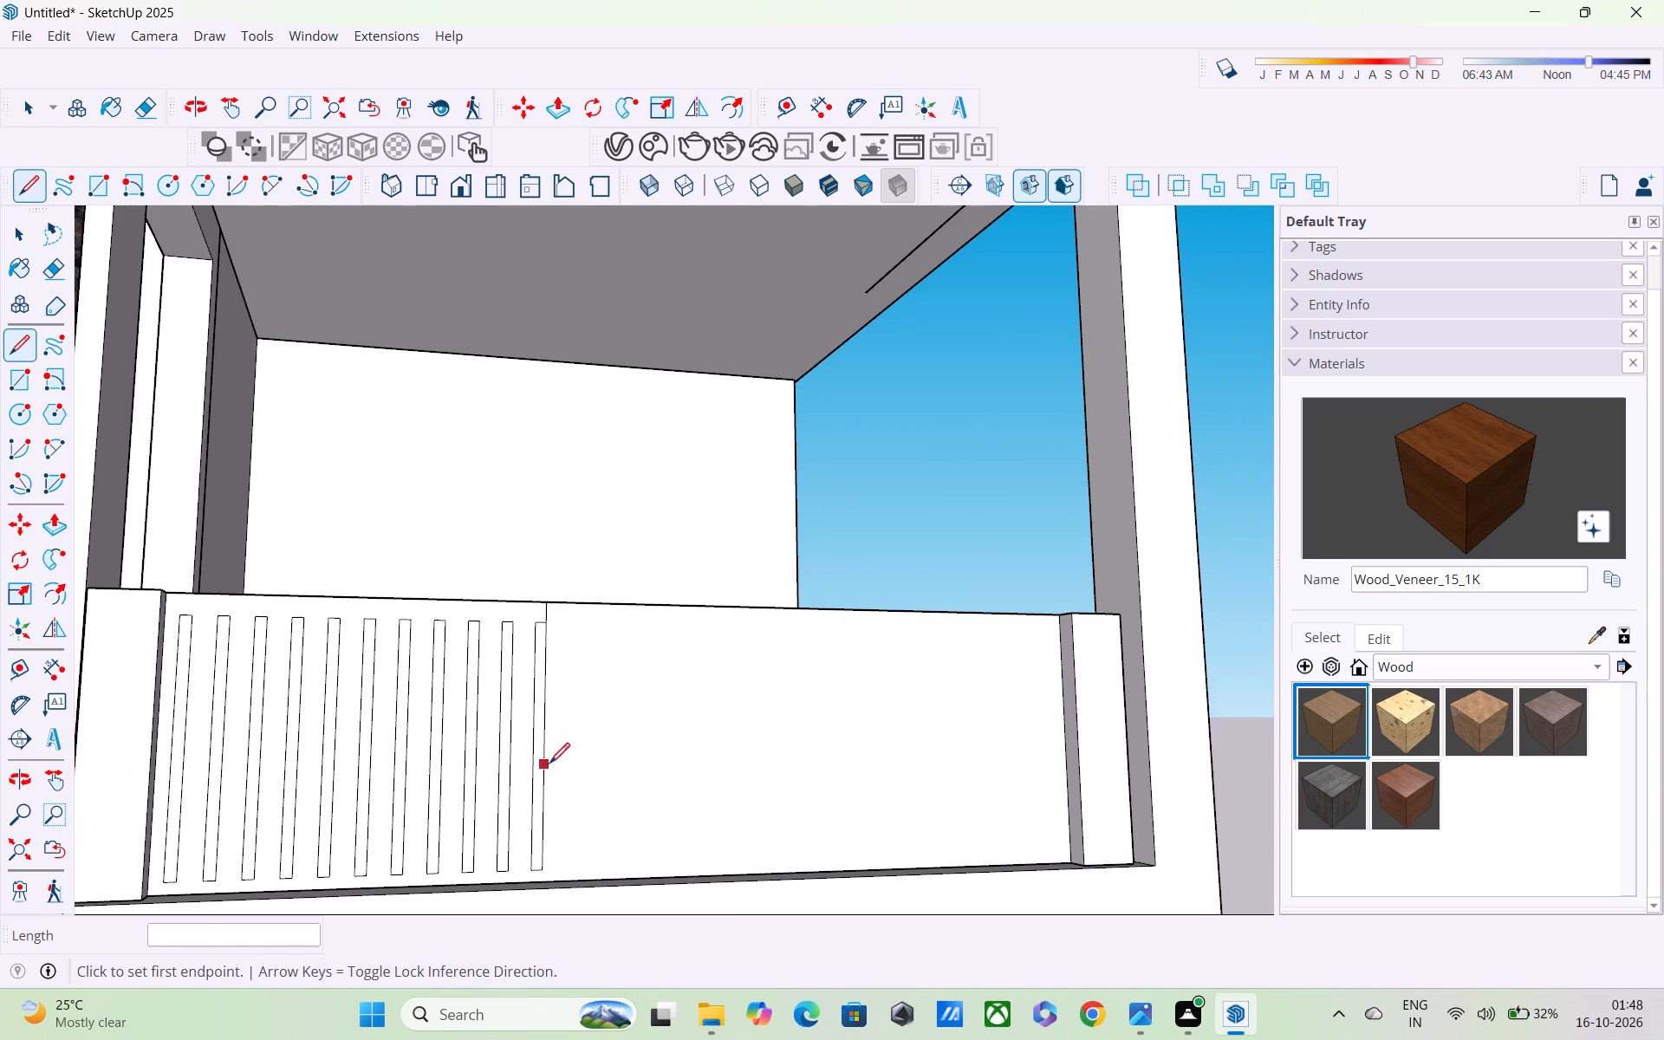
pyautogui.keyDown('shift'); pyautogui.moveTo(546, 761); pyautogui.dragTo(500, 579, button='middle'); pyautogui.keyUp('shift')
pyautogui.scroll(4, 491, 670)
pyautogui.click(504, 694)
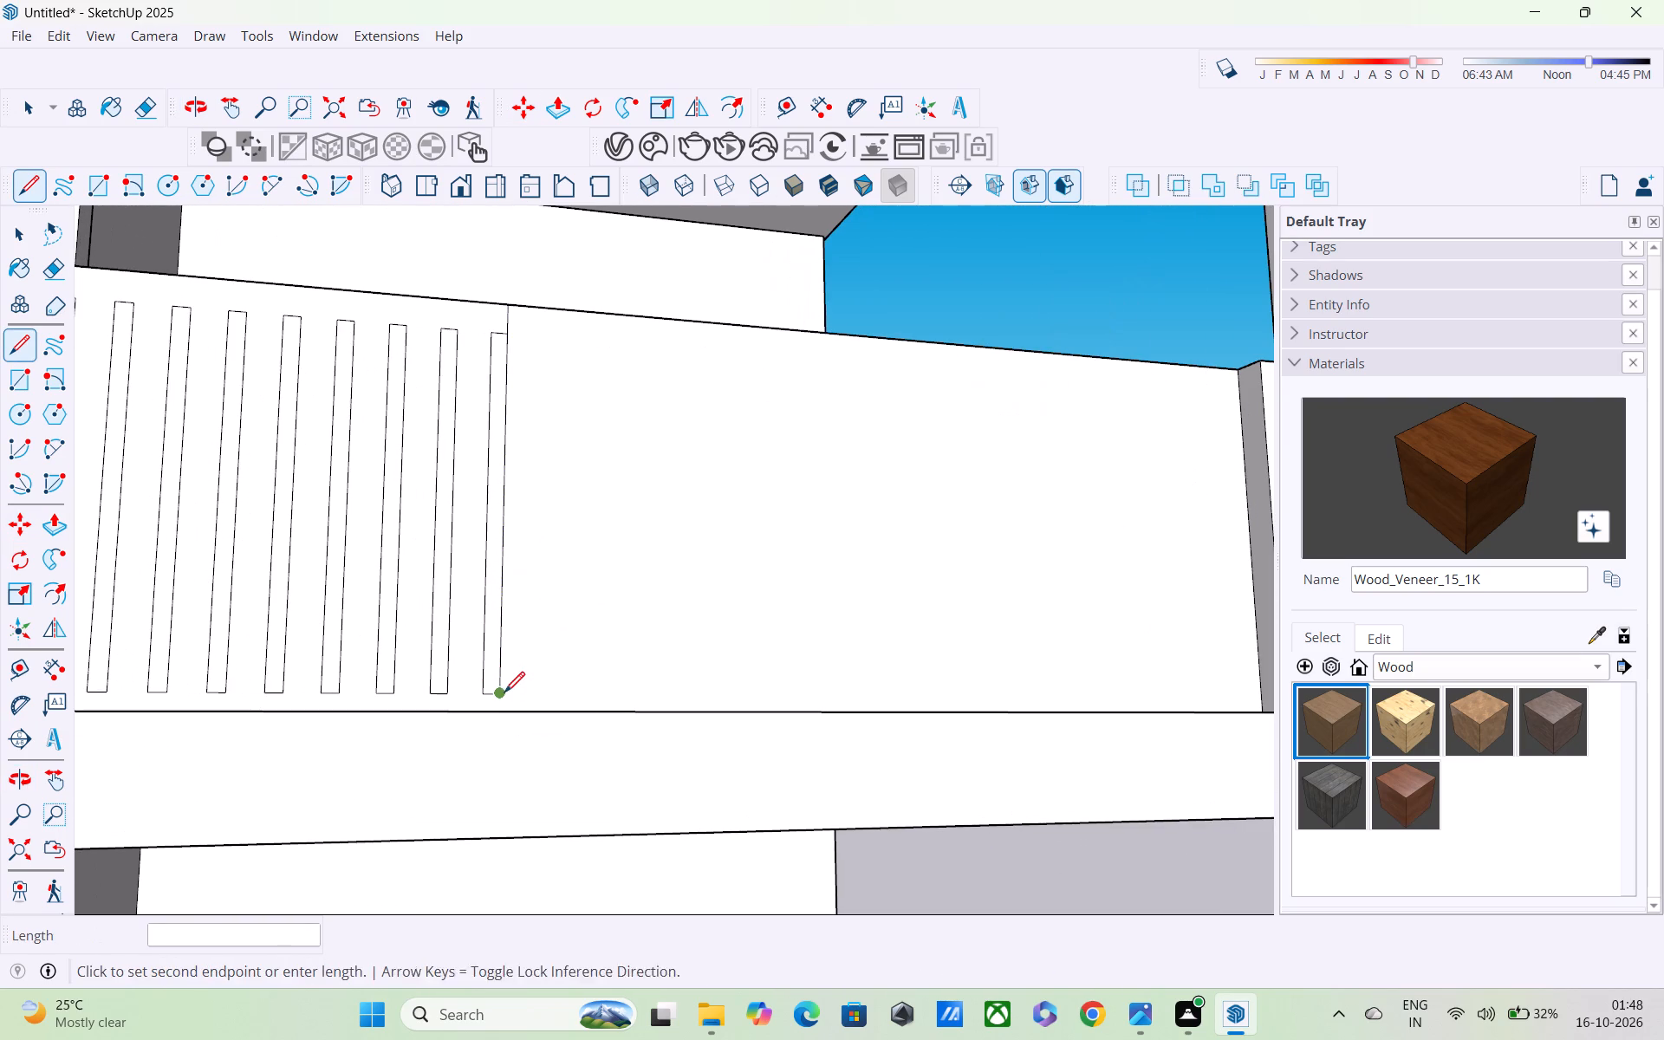
pyautogui.moveTo(504, 705); pyautogui.dragTo(520, 777, button='middle')
pyautogui.scroll(5, 504, 715)
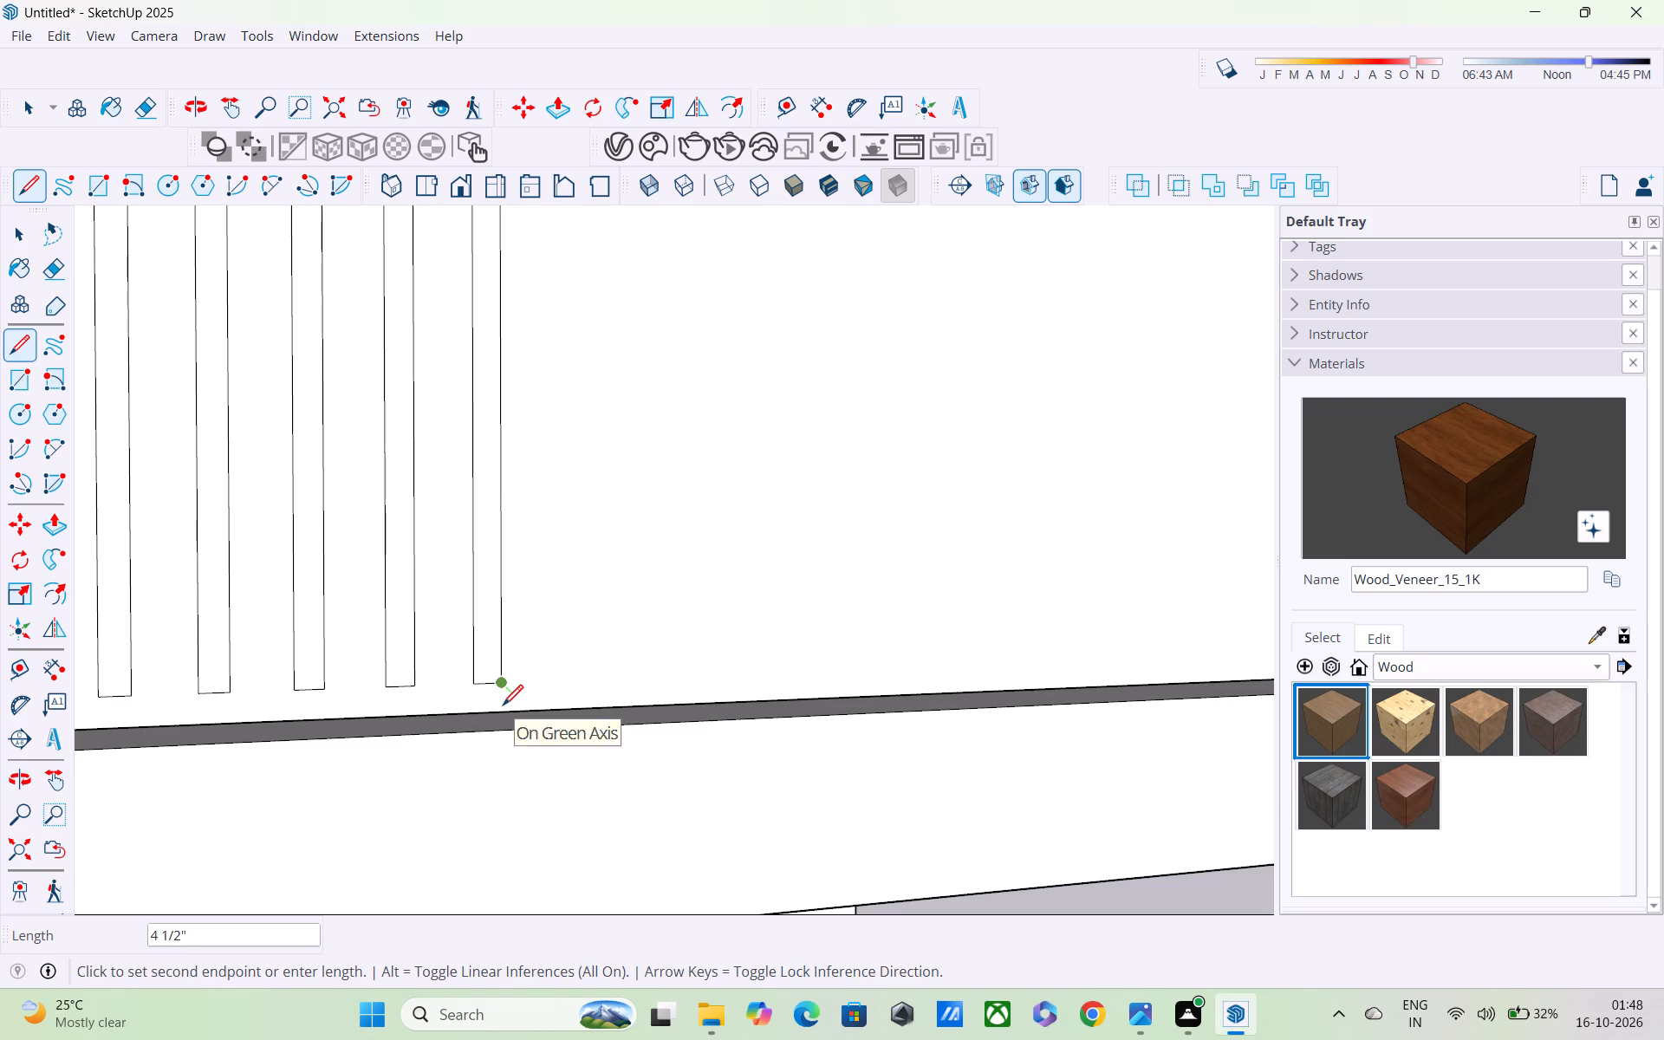
pyautogui.click(500, 715)
pyautogui.scroll(-9, 500, 715)
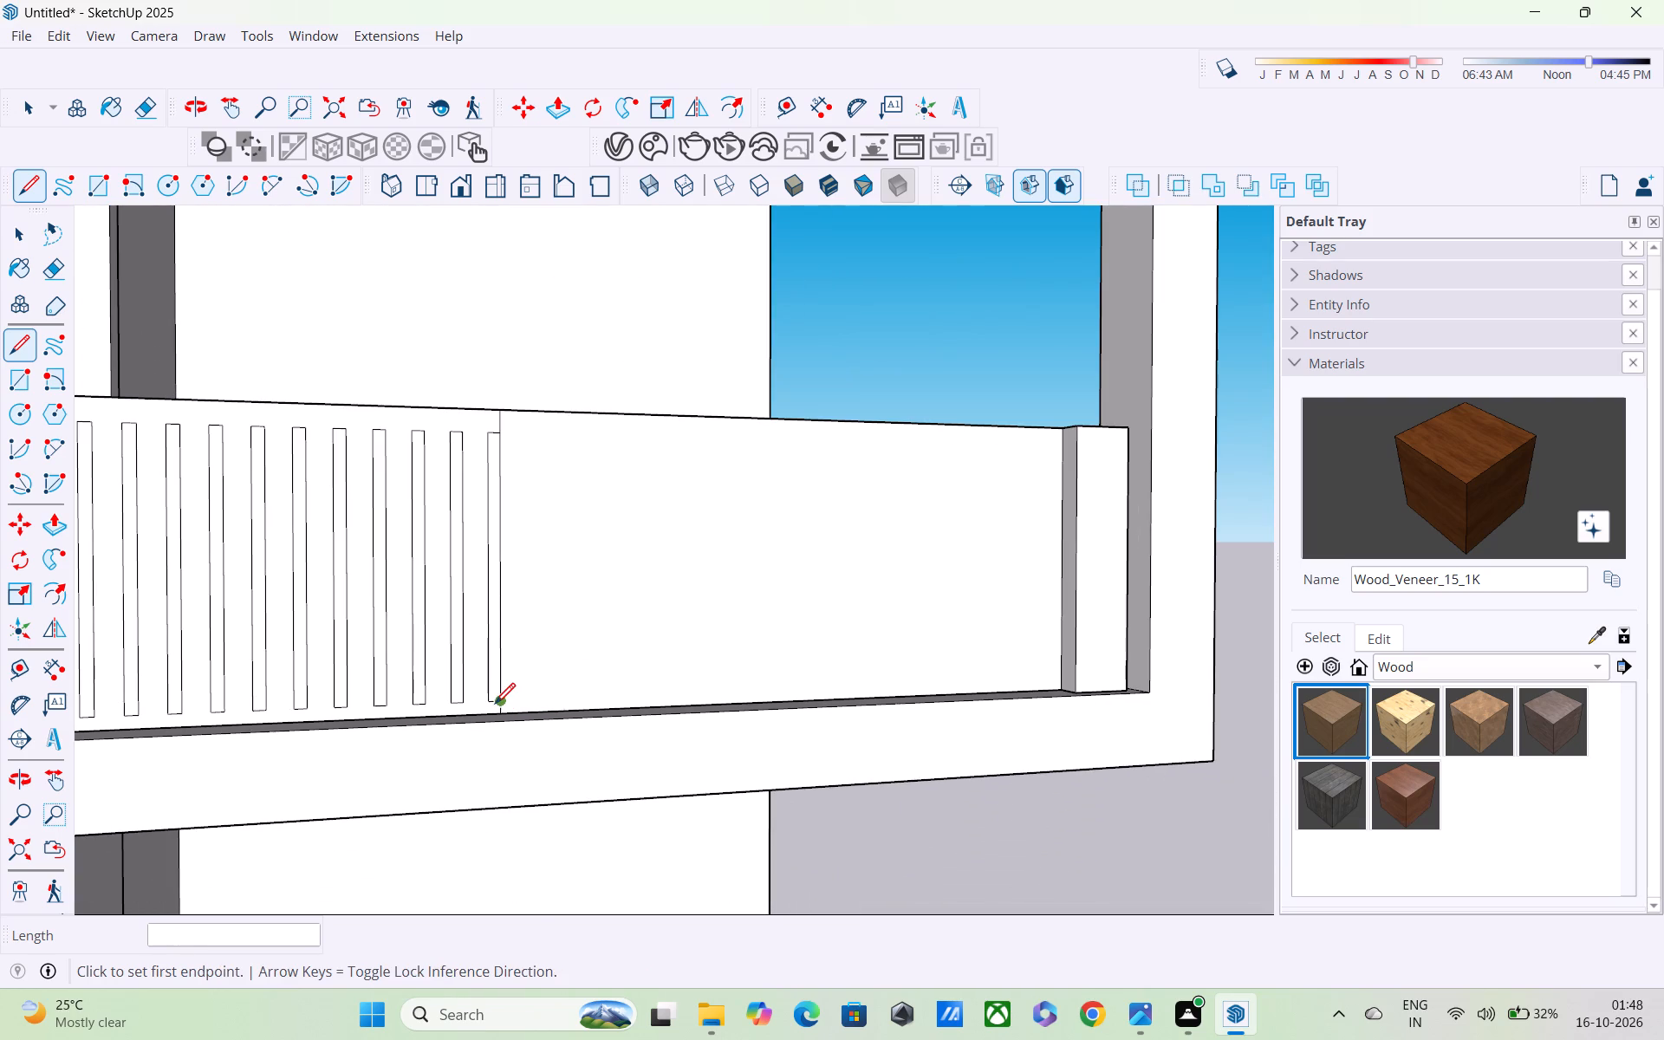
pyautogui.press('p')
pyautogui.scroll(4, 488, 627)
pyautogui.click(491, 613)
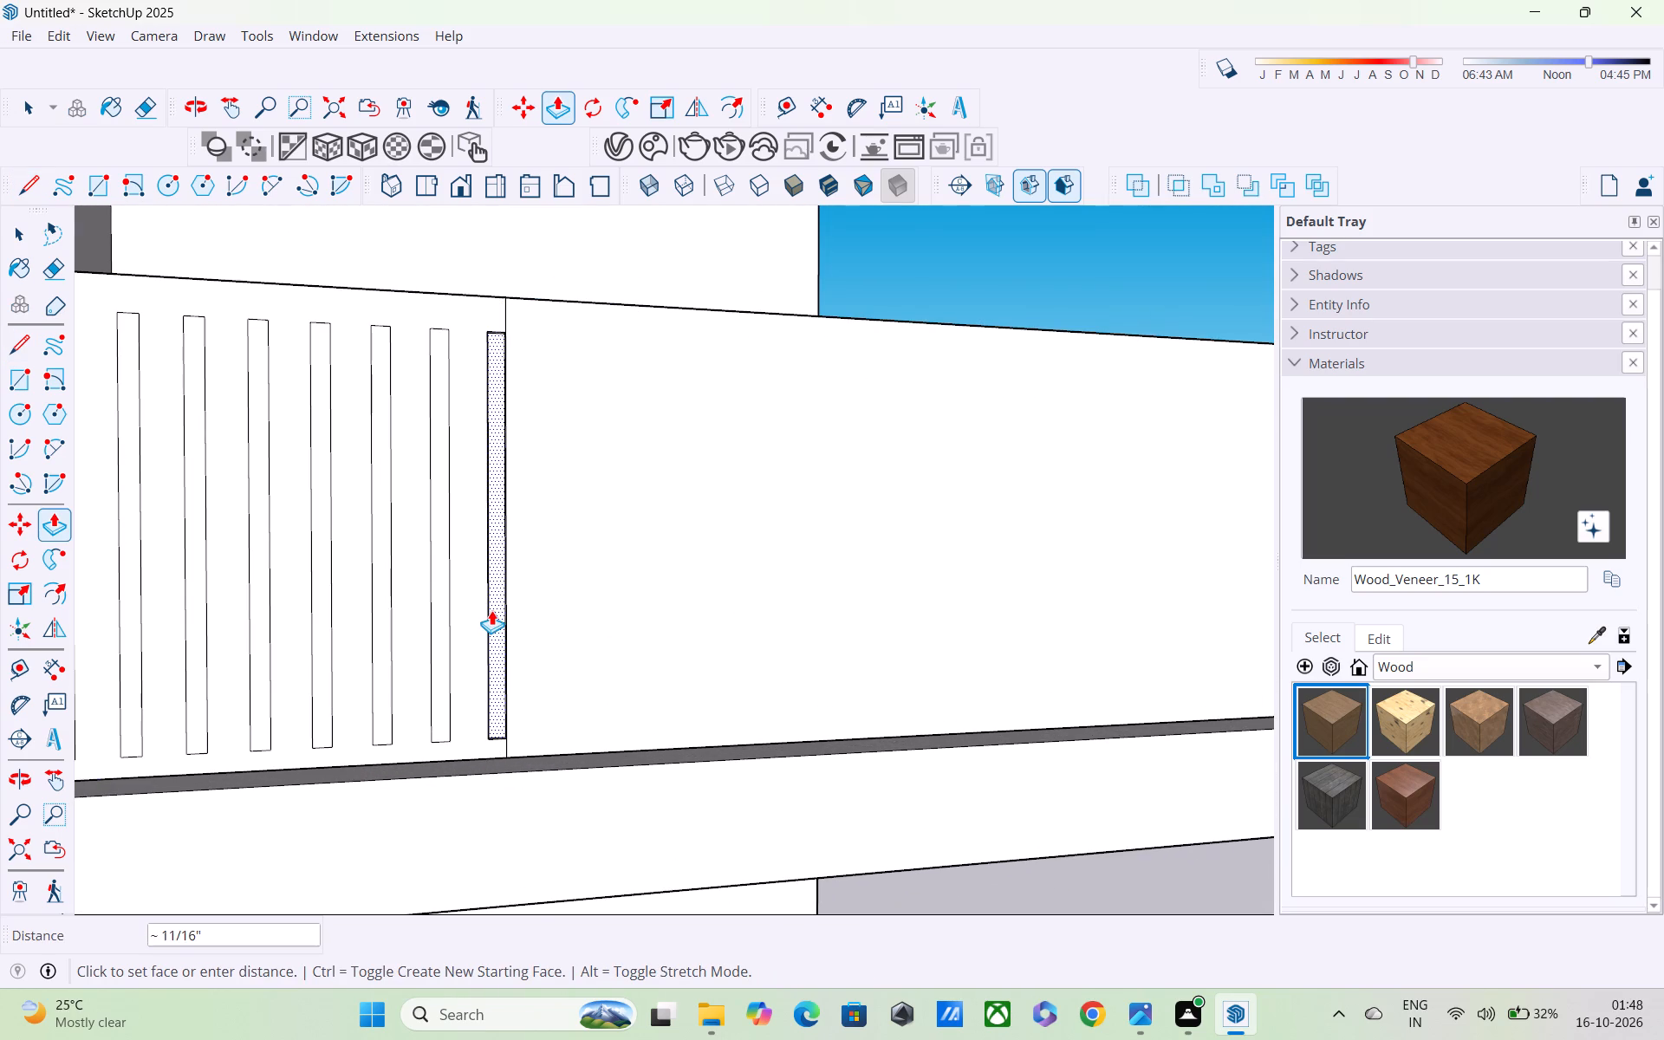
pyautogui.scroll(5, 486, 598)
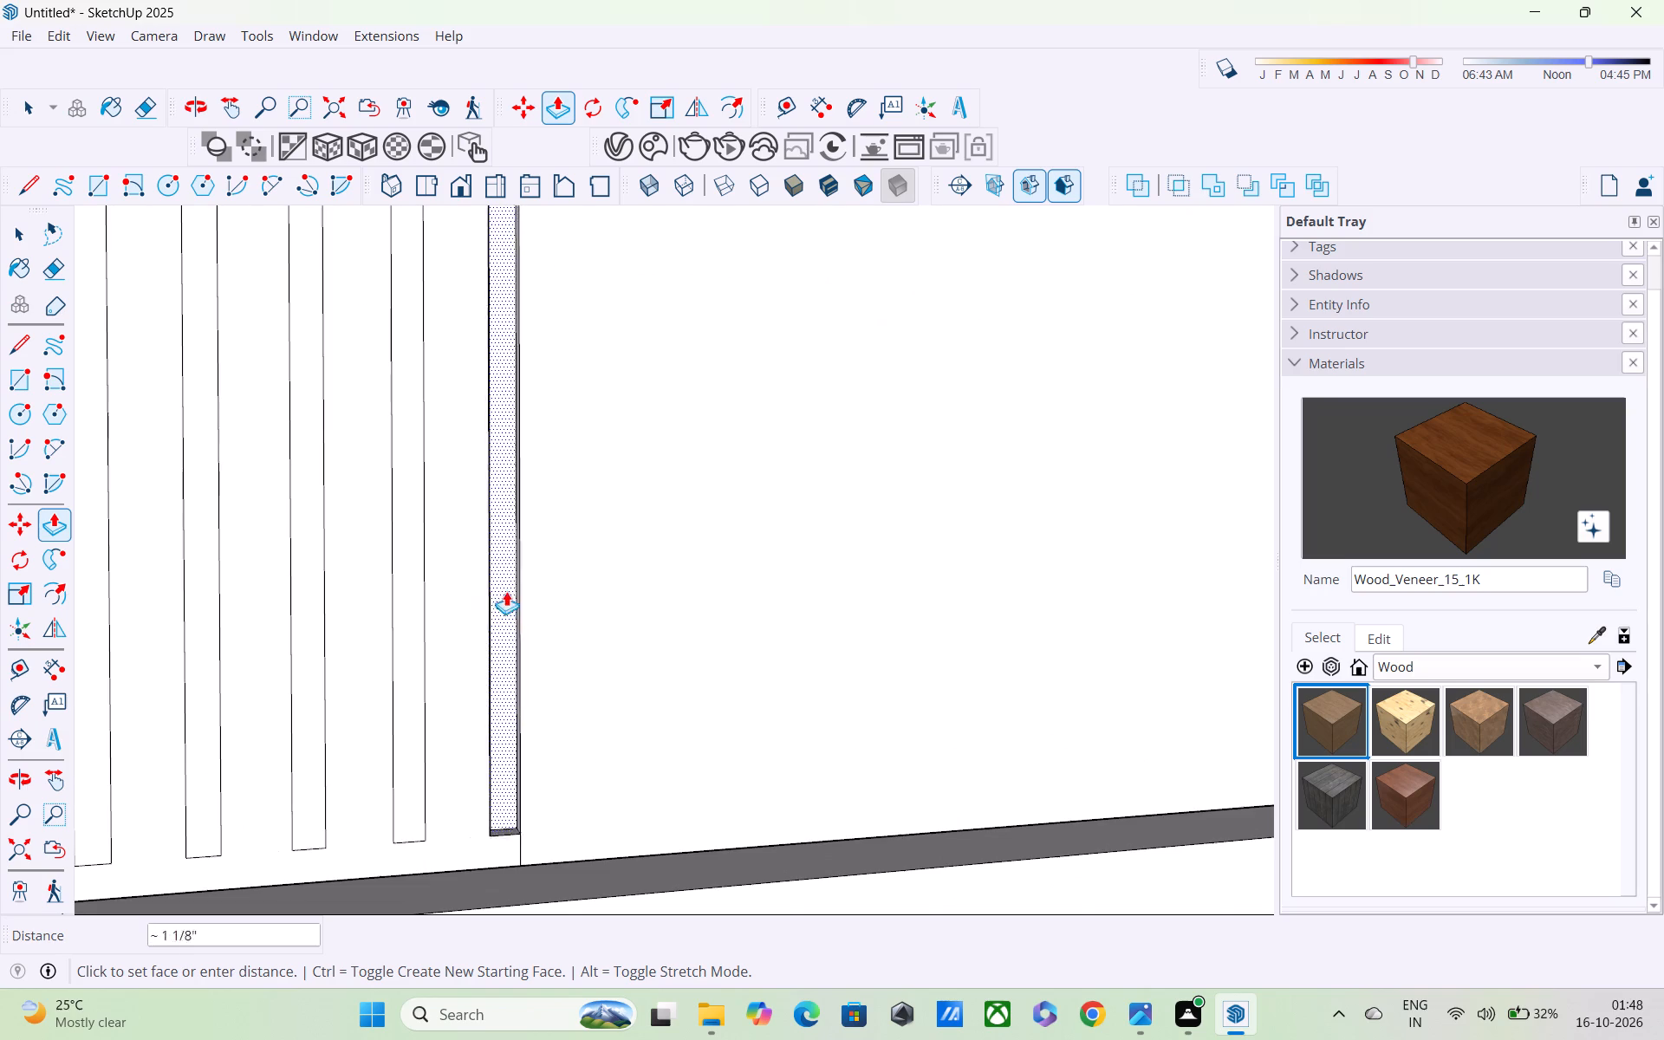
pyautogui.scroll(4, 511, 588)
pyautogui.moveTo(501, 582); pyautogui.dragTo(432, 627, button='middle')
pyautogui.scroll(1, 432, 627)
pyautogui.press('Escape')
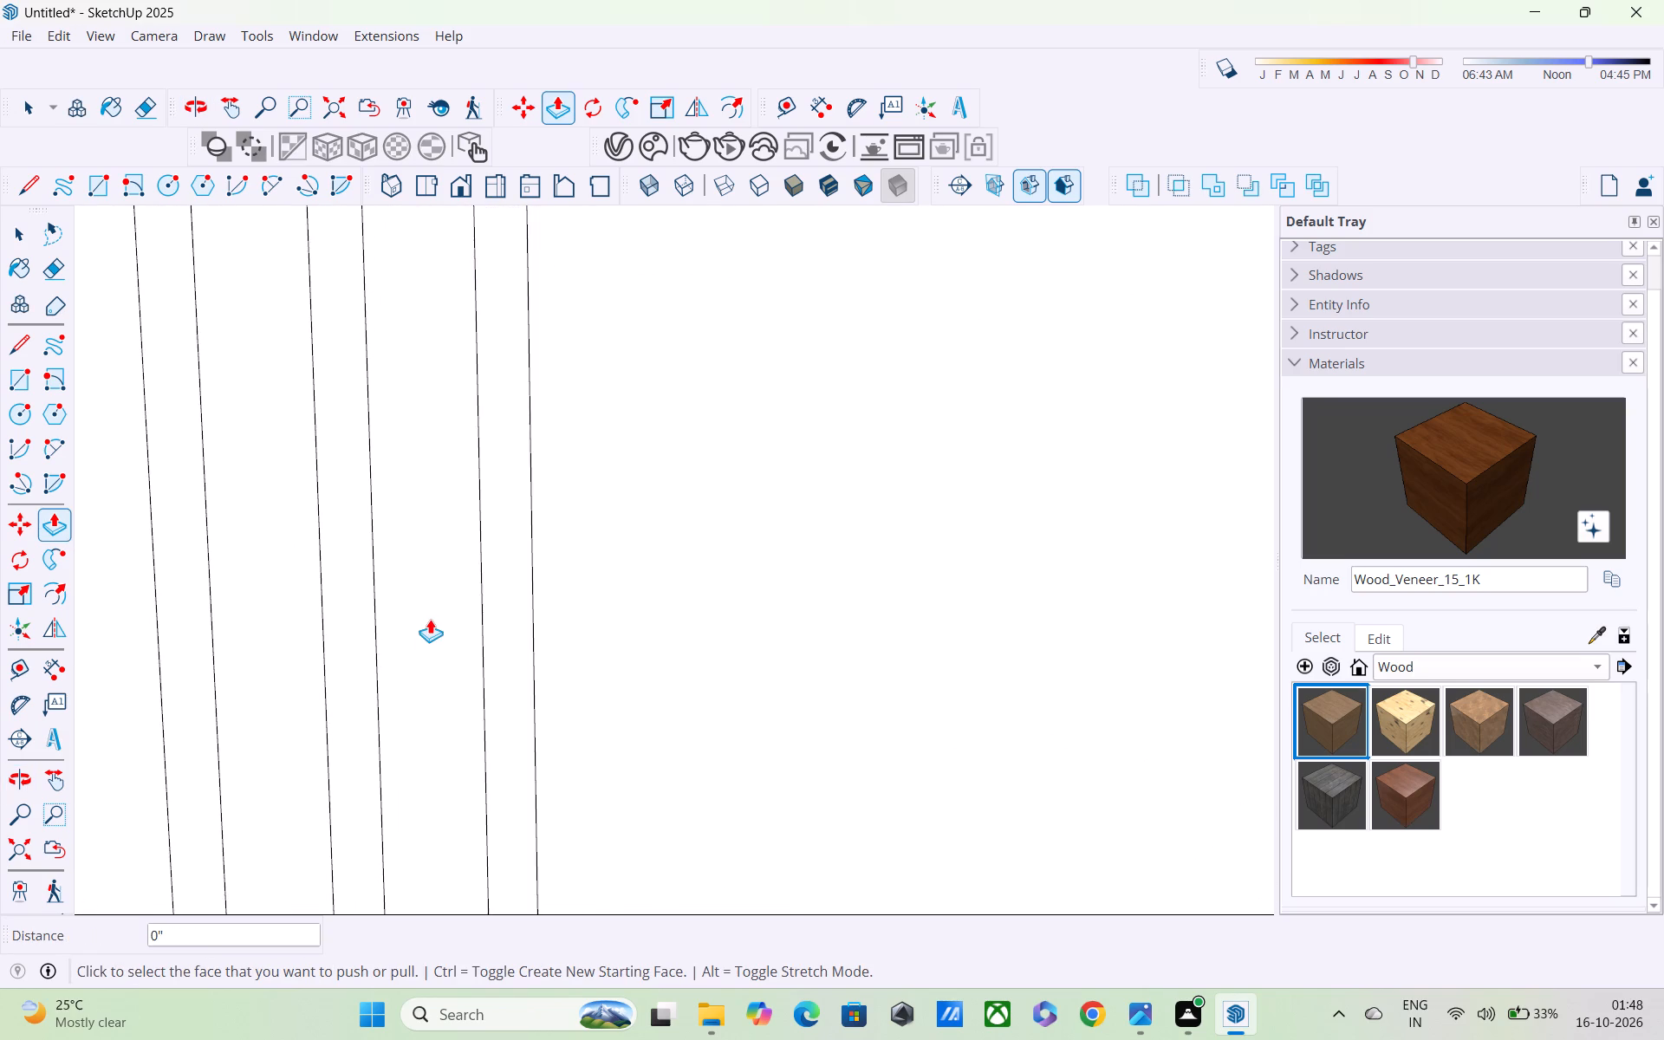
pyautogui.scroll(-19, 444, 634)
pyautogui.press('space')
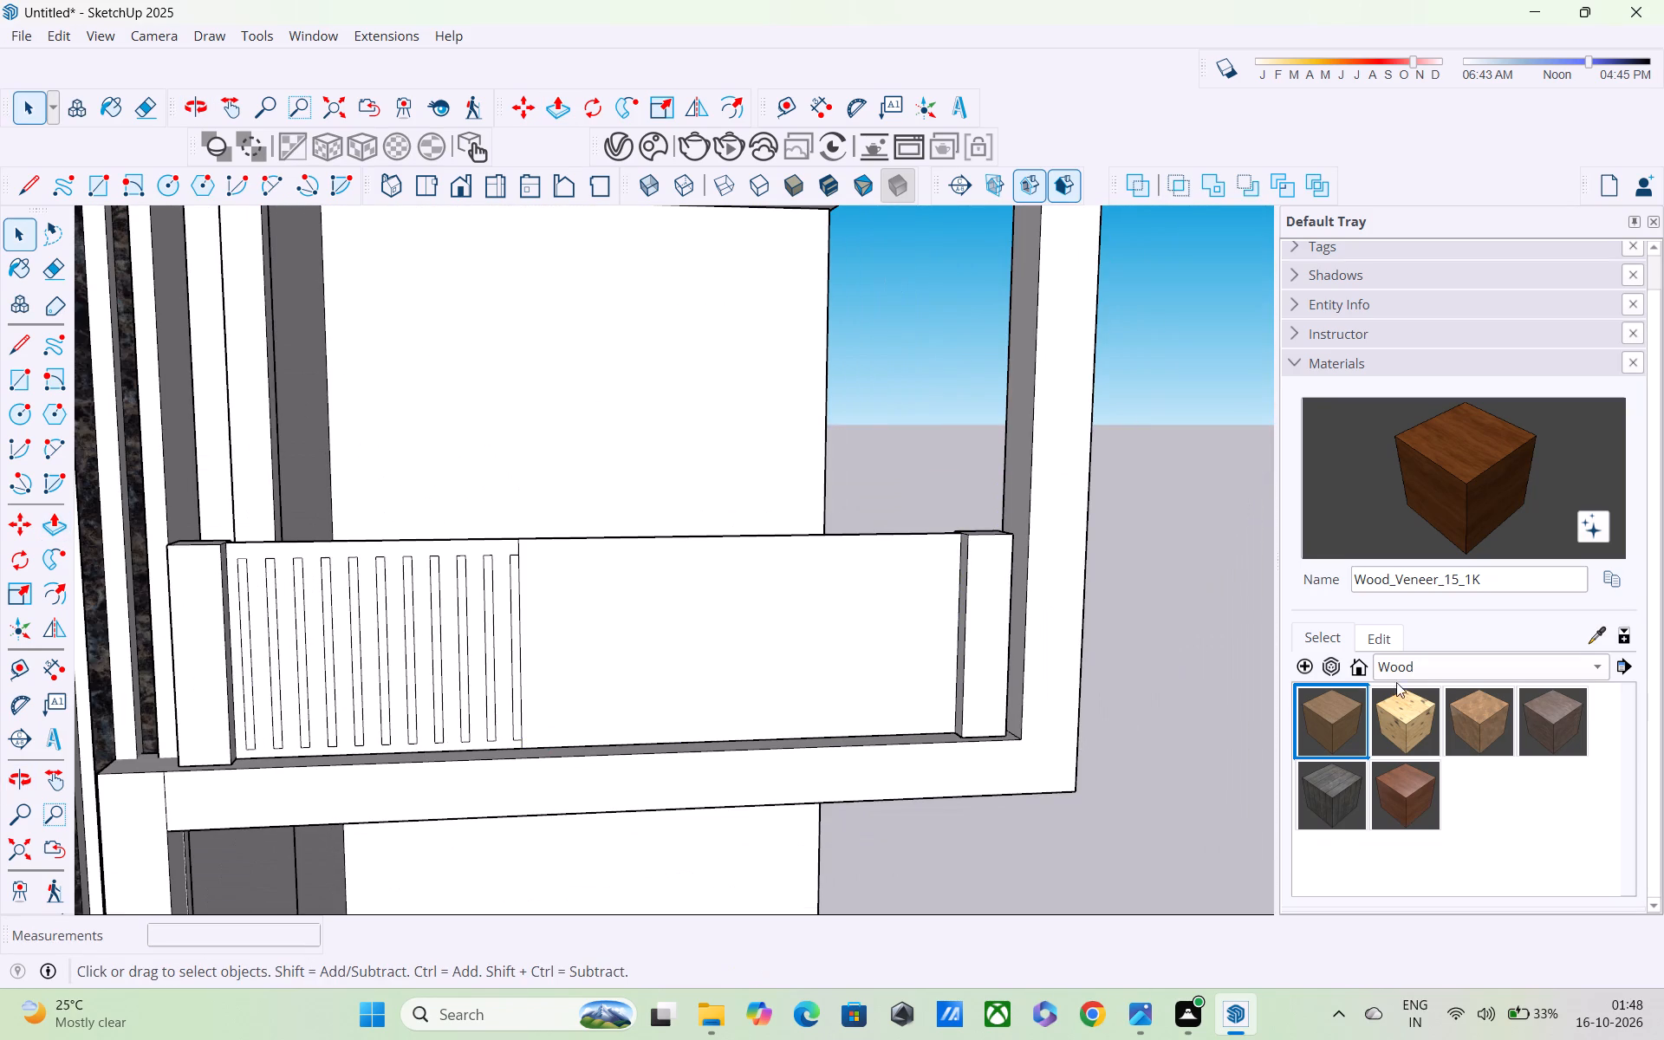
# Paint the plain part of the railing panel beyond the strips with Glass_Safety_01 from the Glass materials.
pyautogui.click(1448, 666)
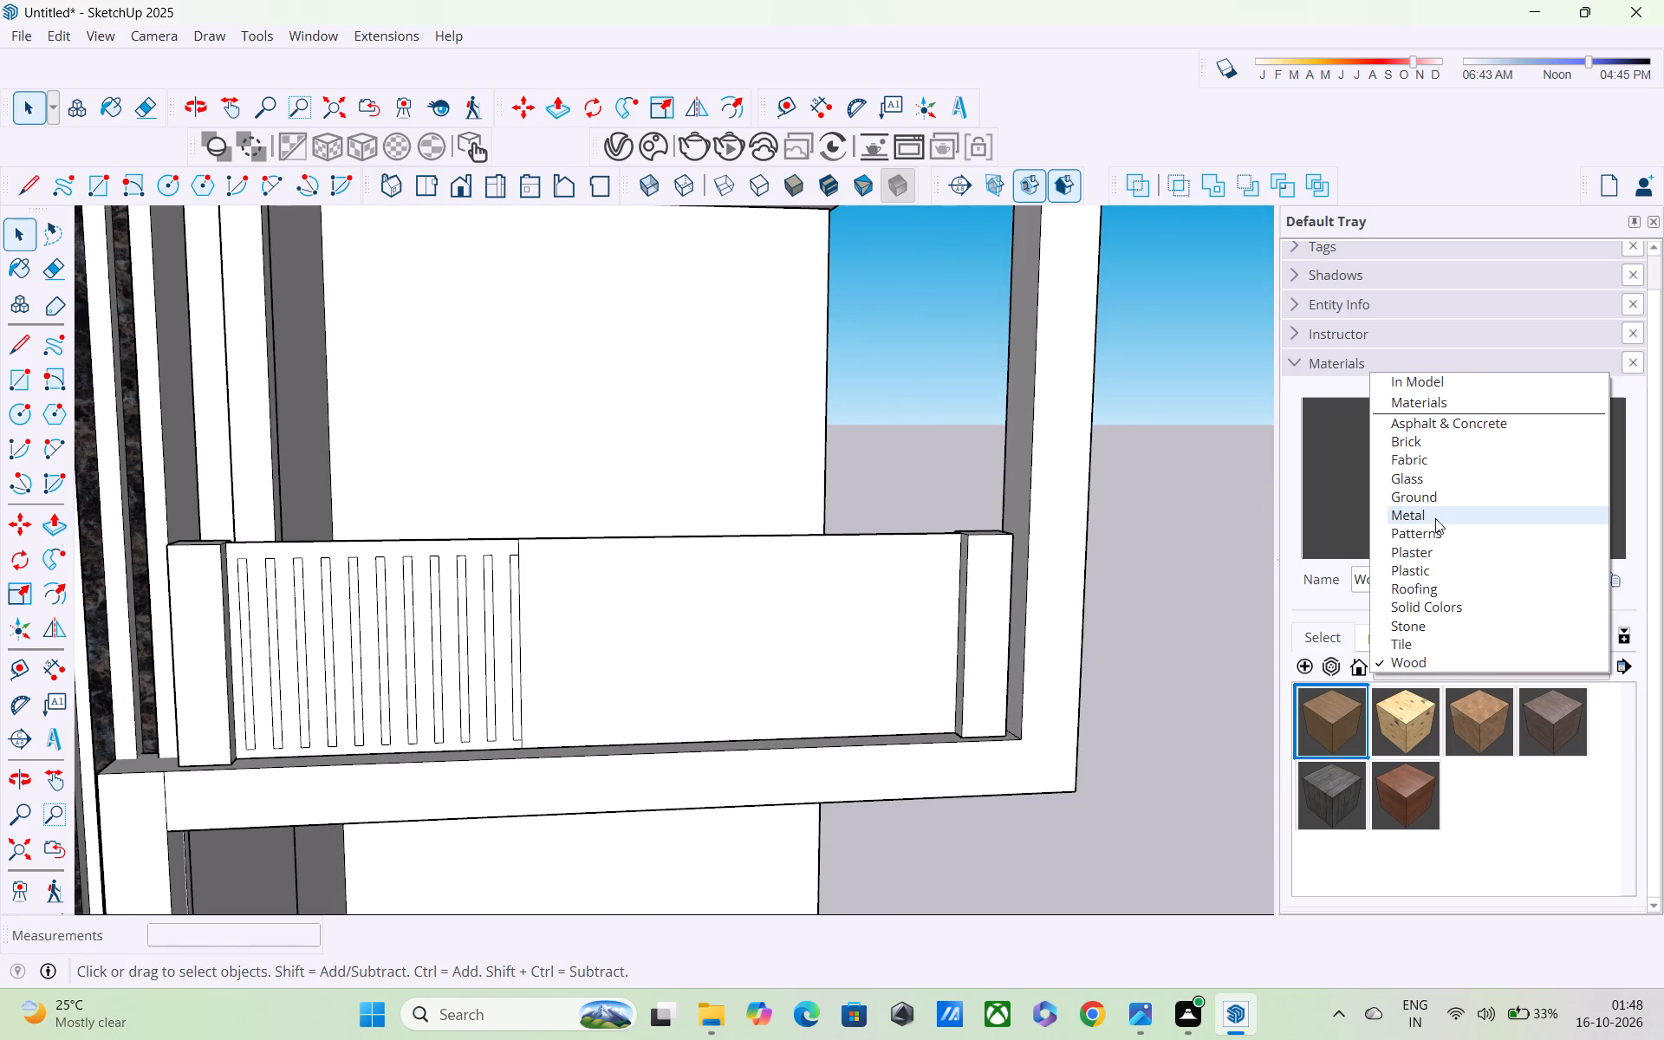
pyautogui.click(1427, 477)
pyautogui.click(1477, 720)
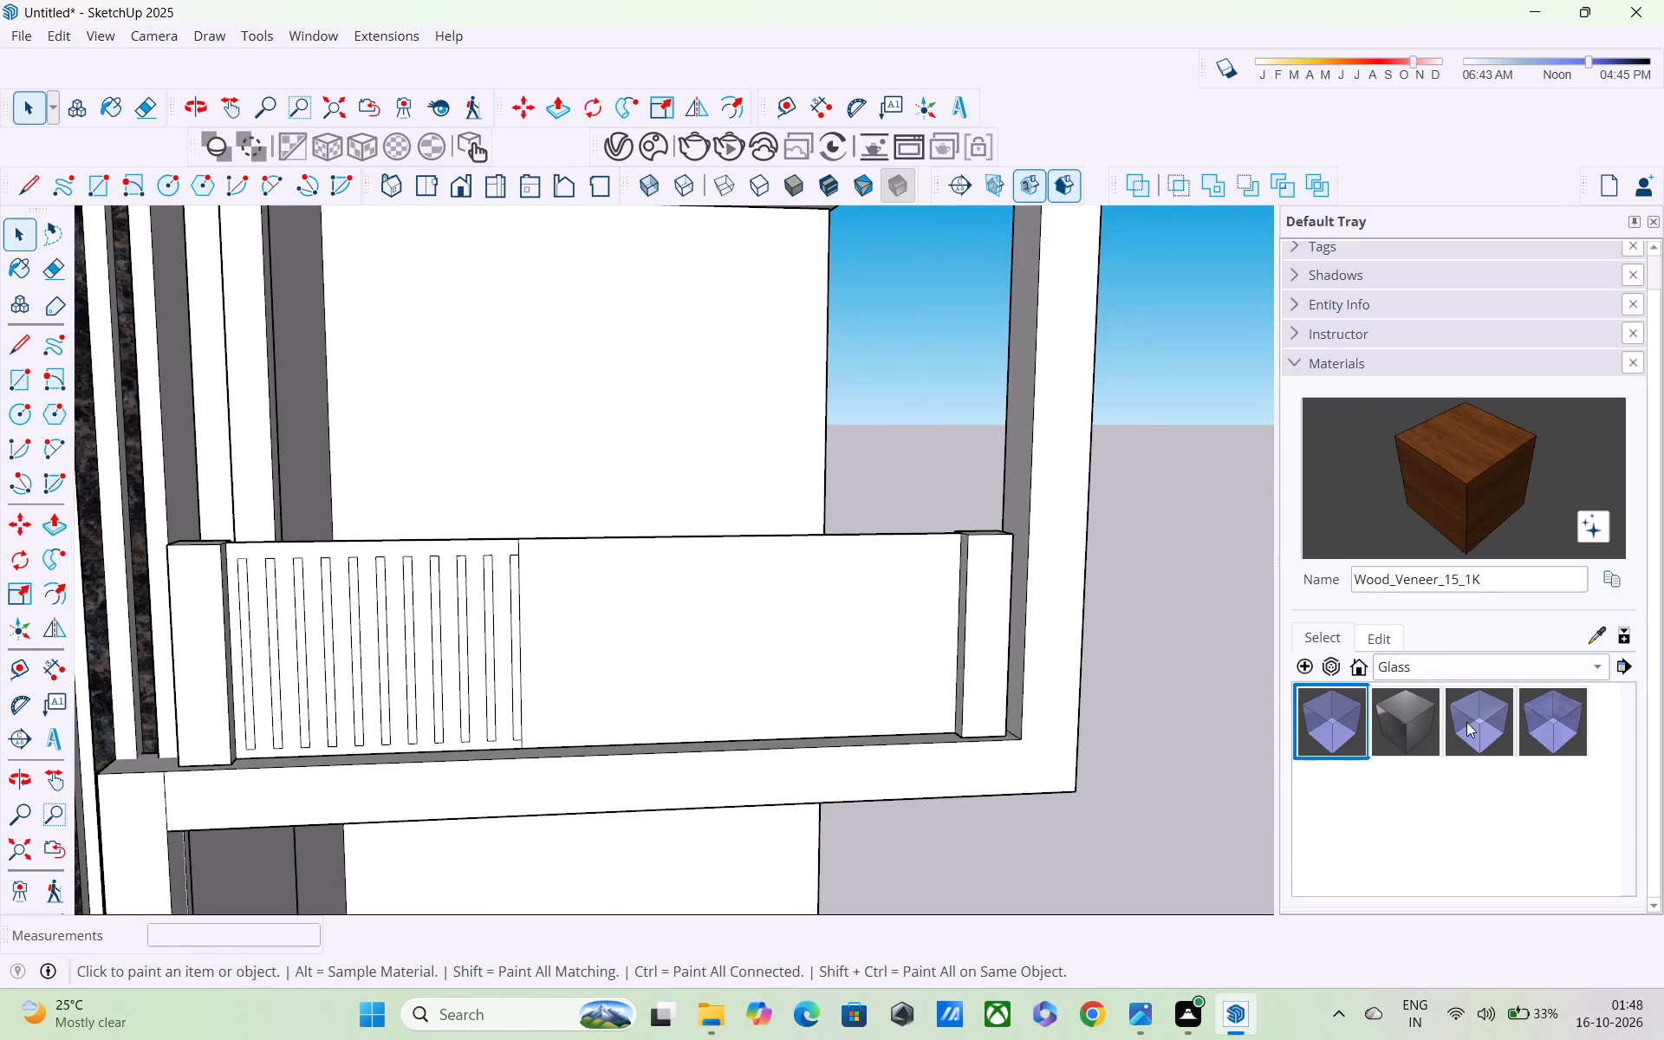
pyautogui.click(751, 675)
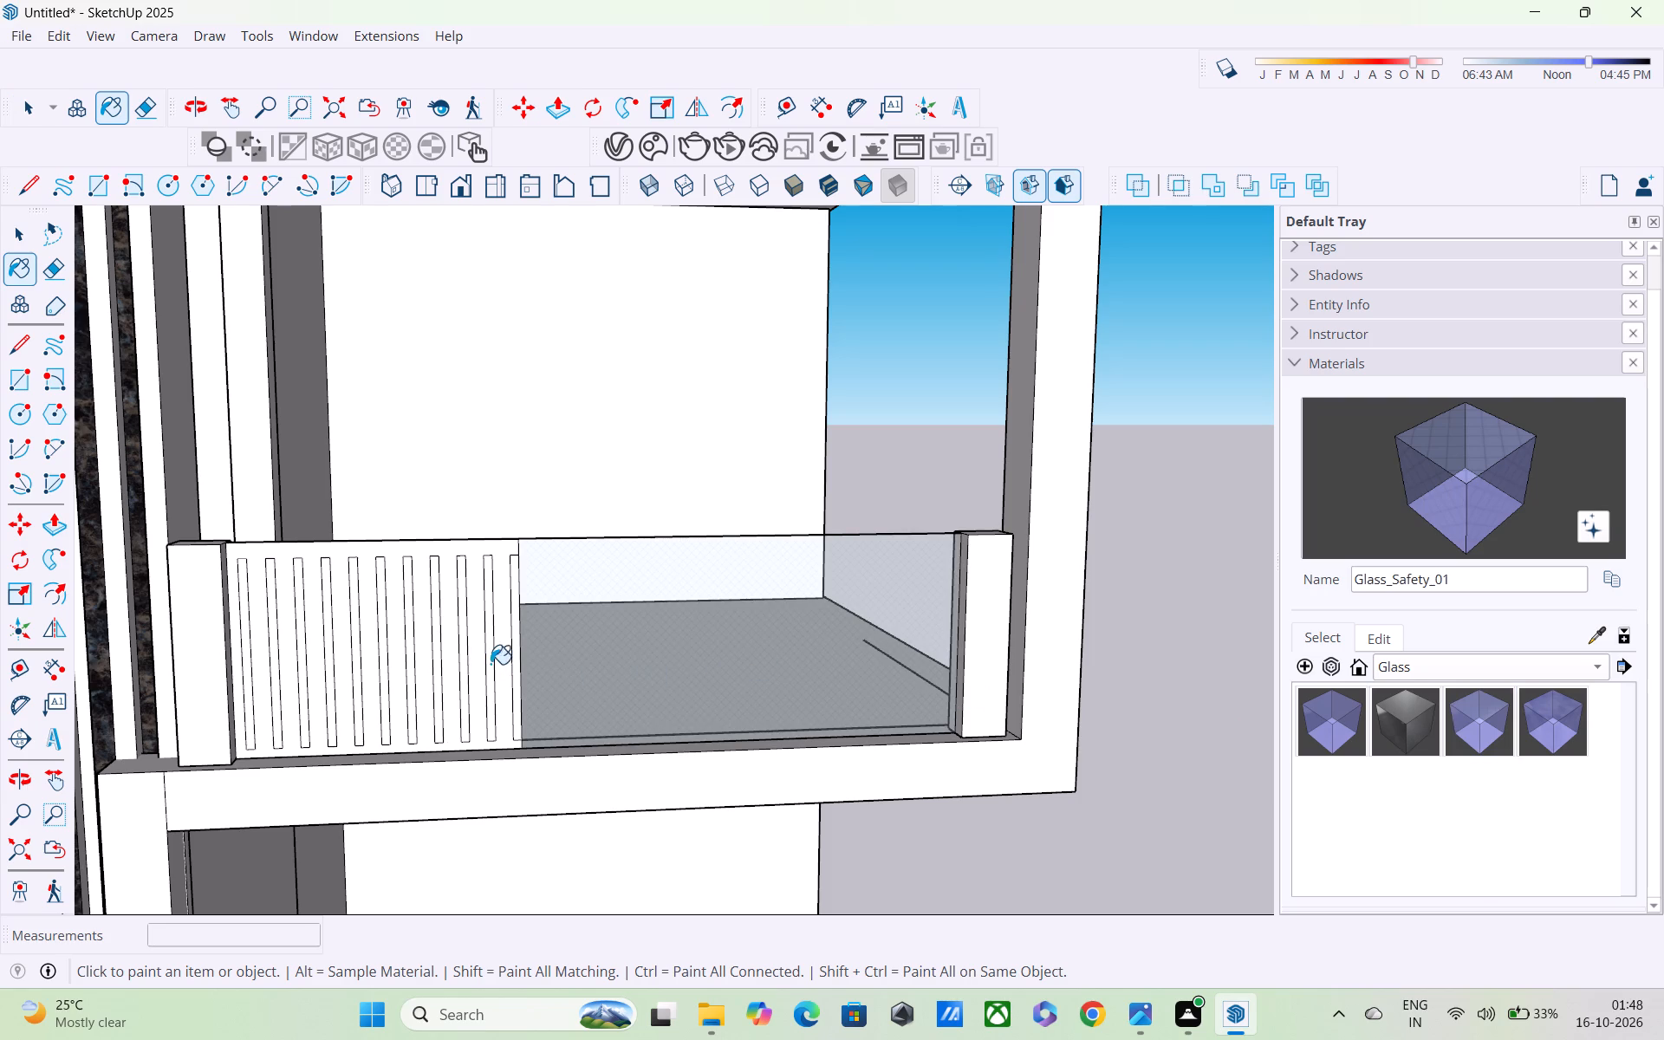
# Paint the full-width strip next to the clipped end strip with Glass_Safety_01.
pyautogui.scroll(9, 489, 660)
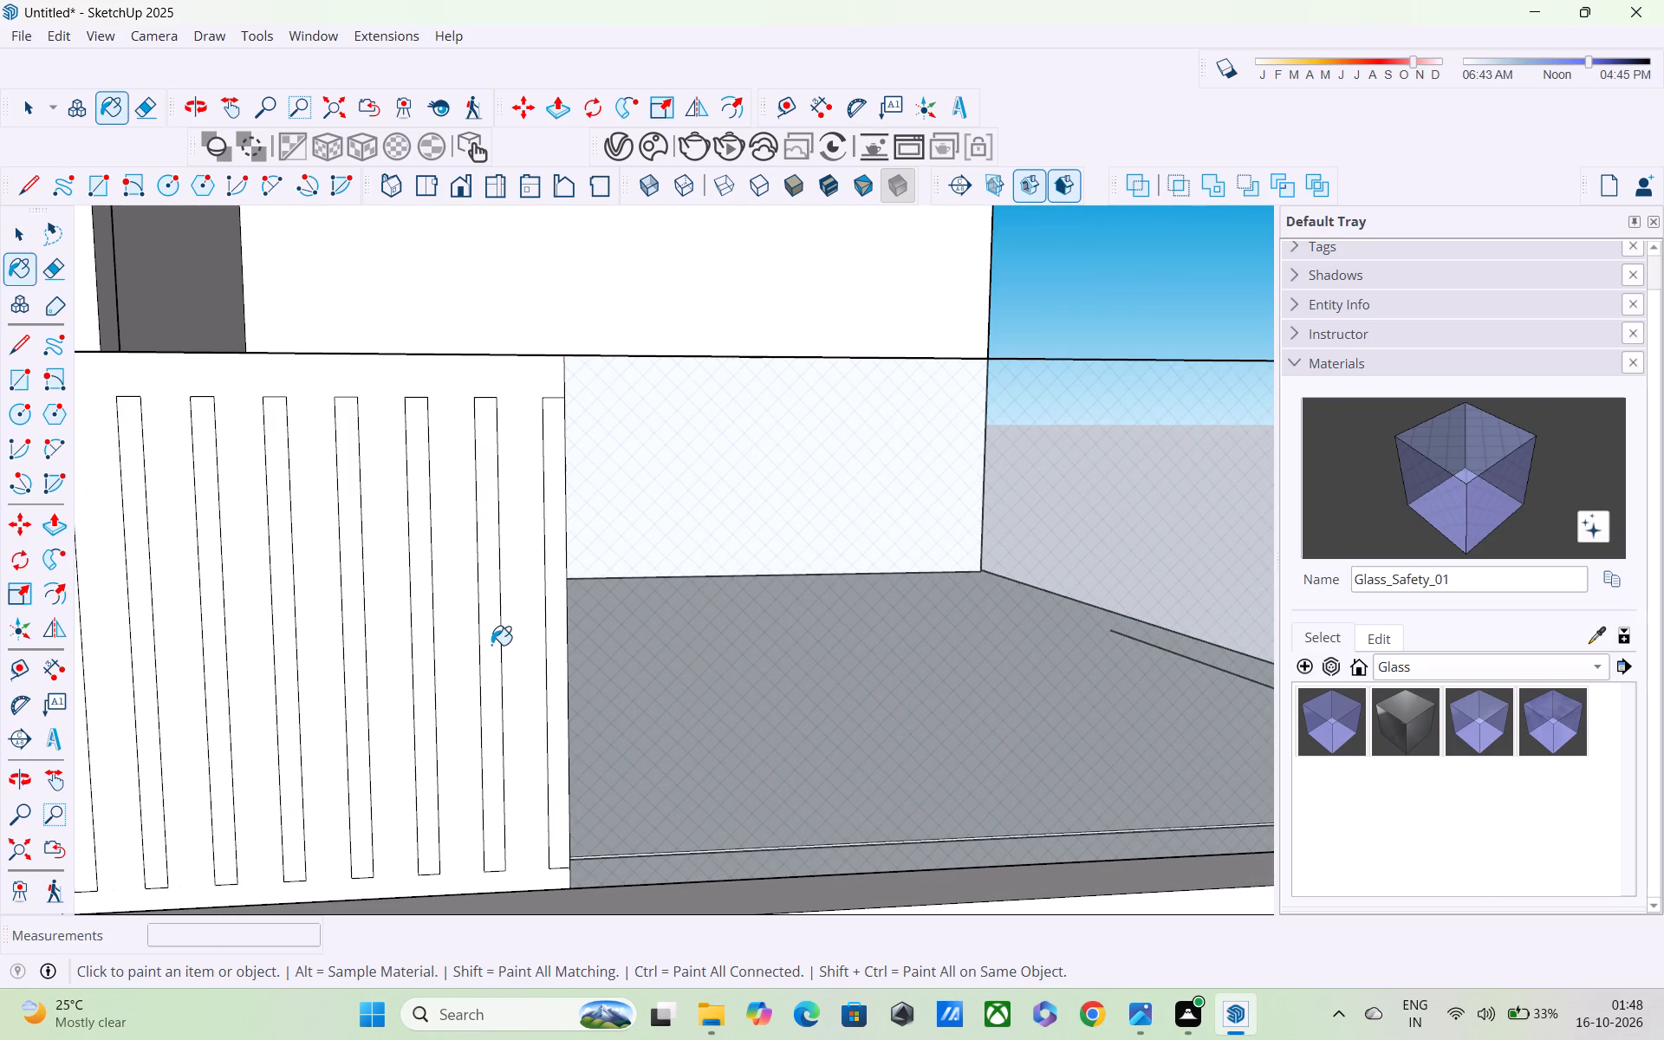
pyautogui.click(491, 645)
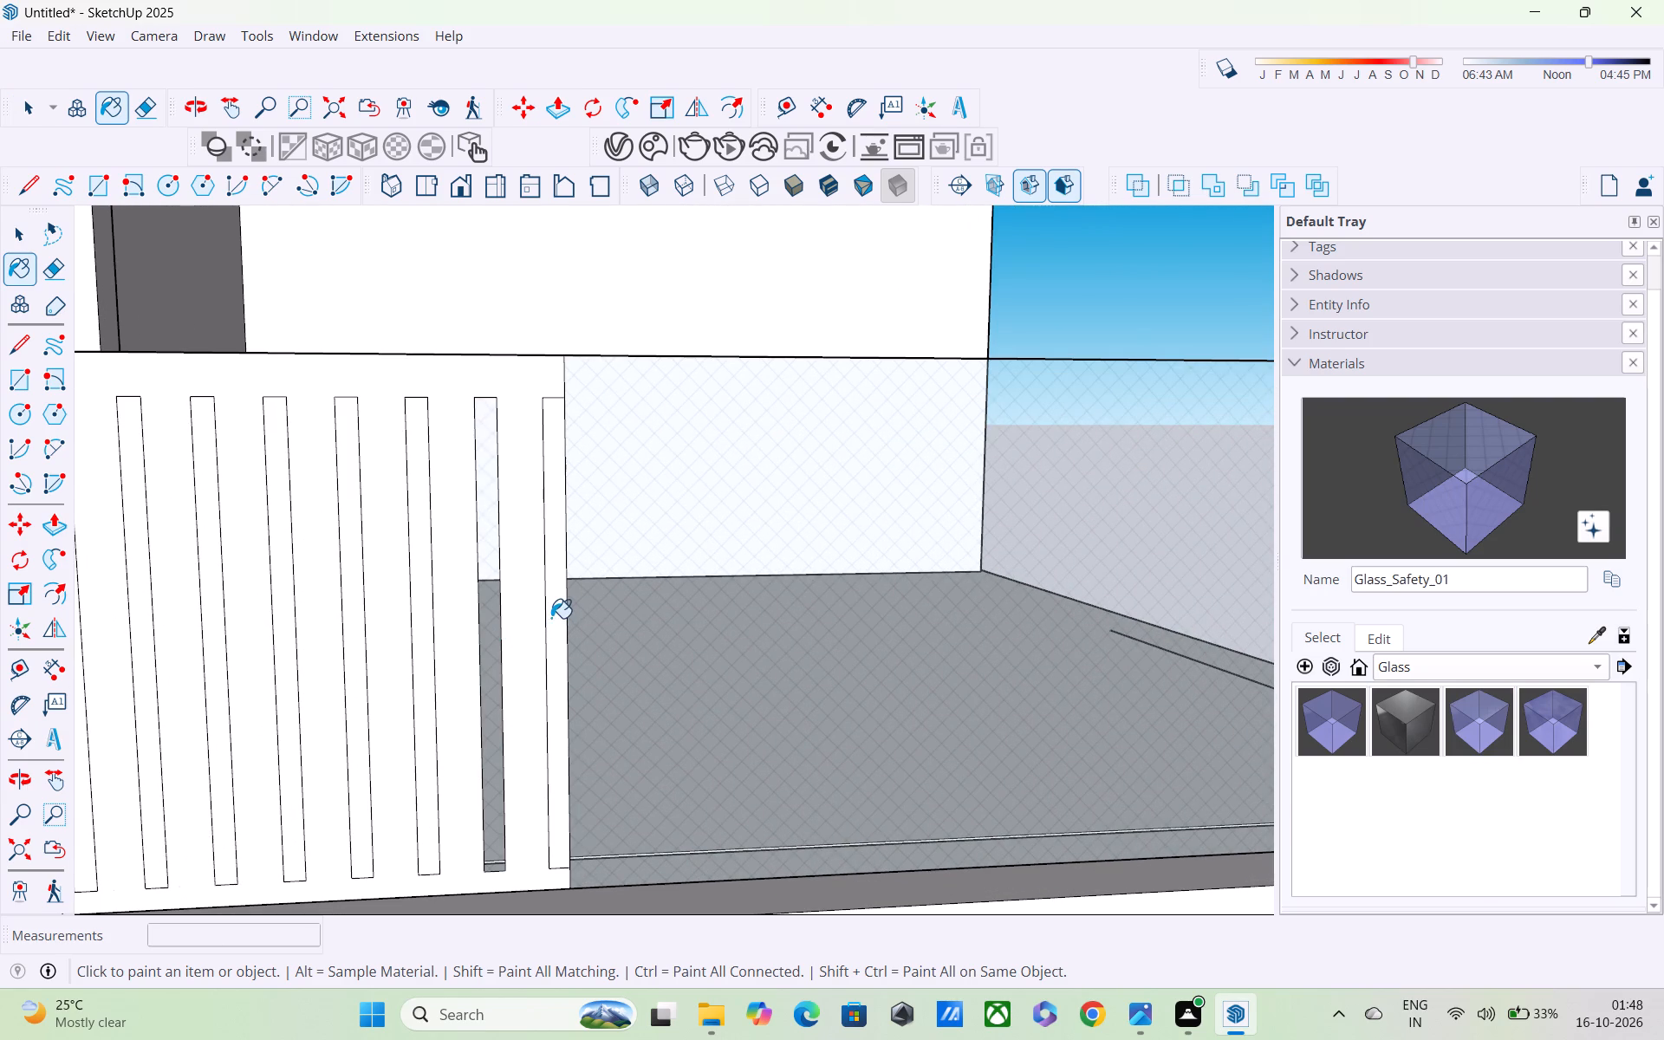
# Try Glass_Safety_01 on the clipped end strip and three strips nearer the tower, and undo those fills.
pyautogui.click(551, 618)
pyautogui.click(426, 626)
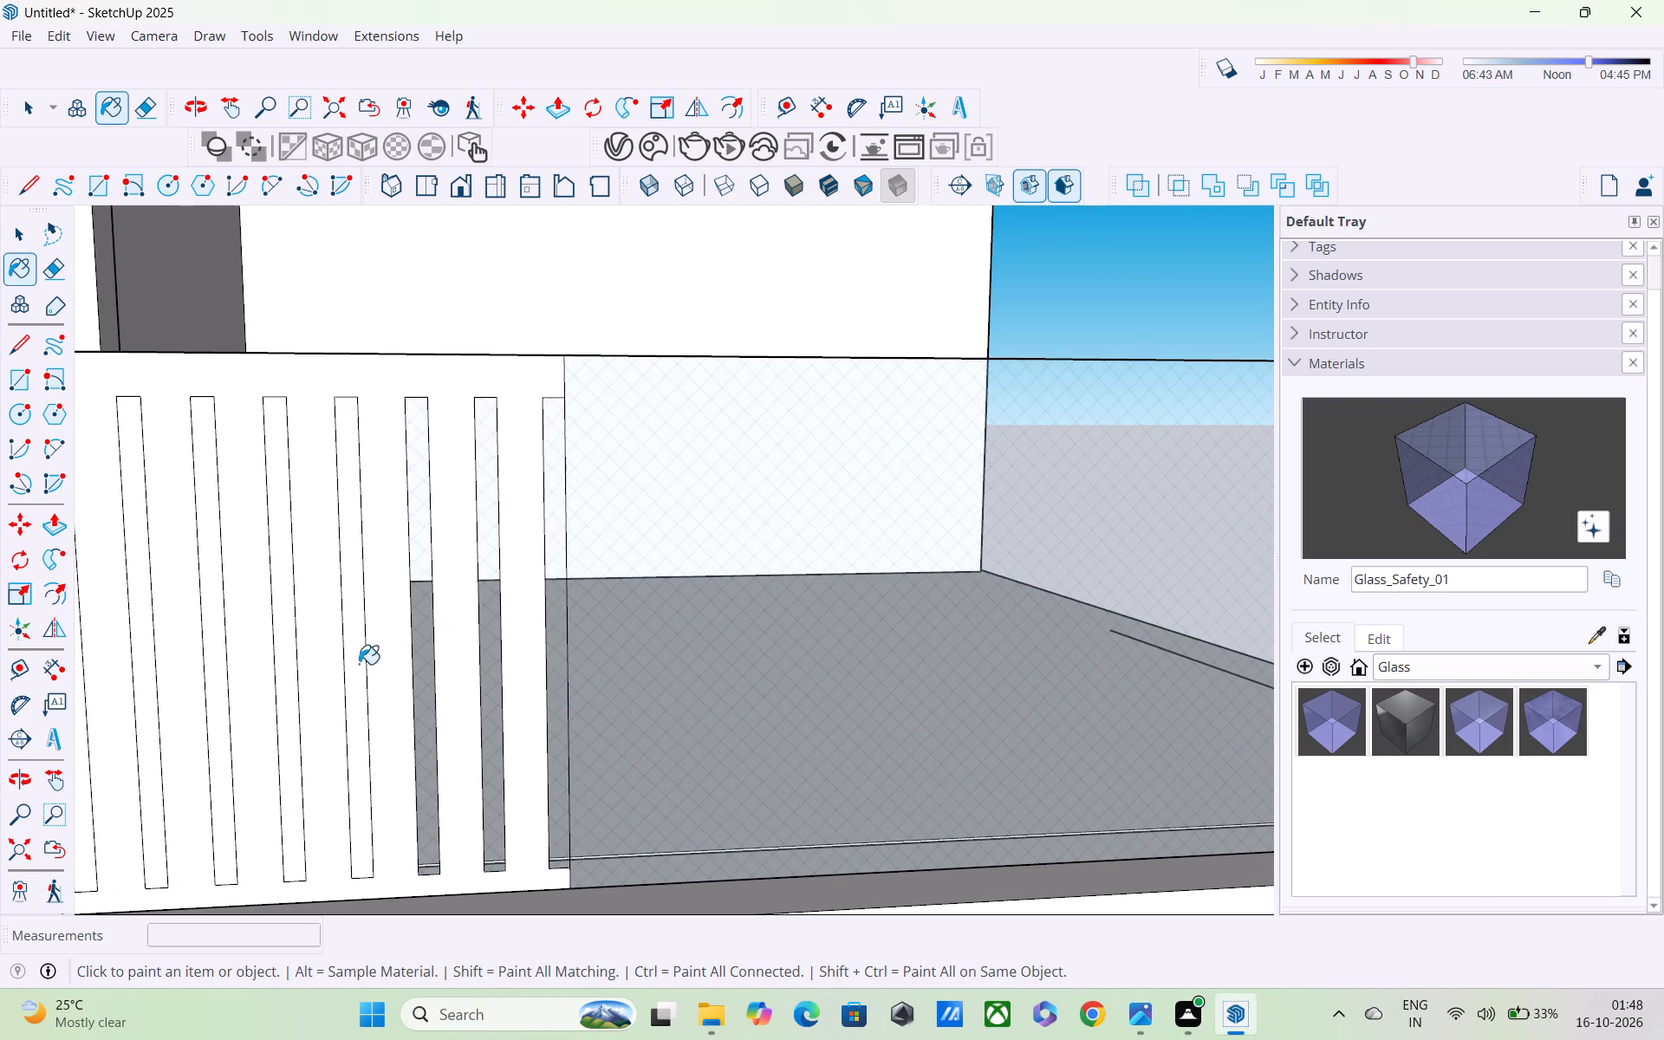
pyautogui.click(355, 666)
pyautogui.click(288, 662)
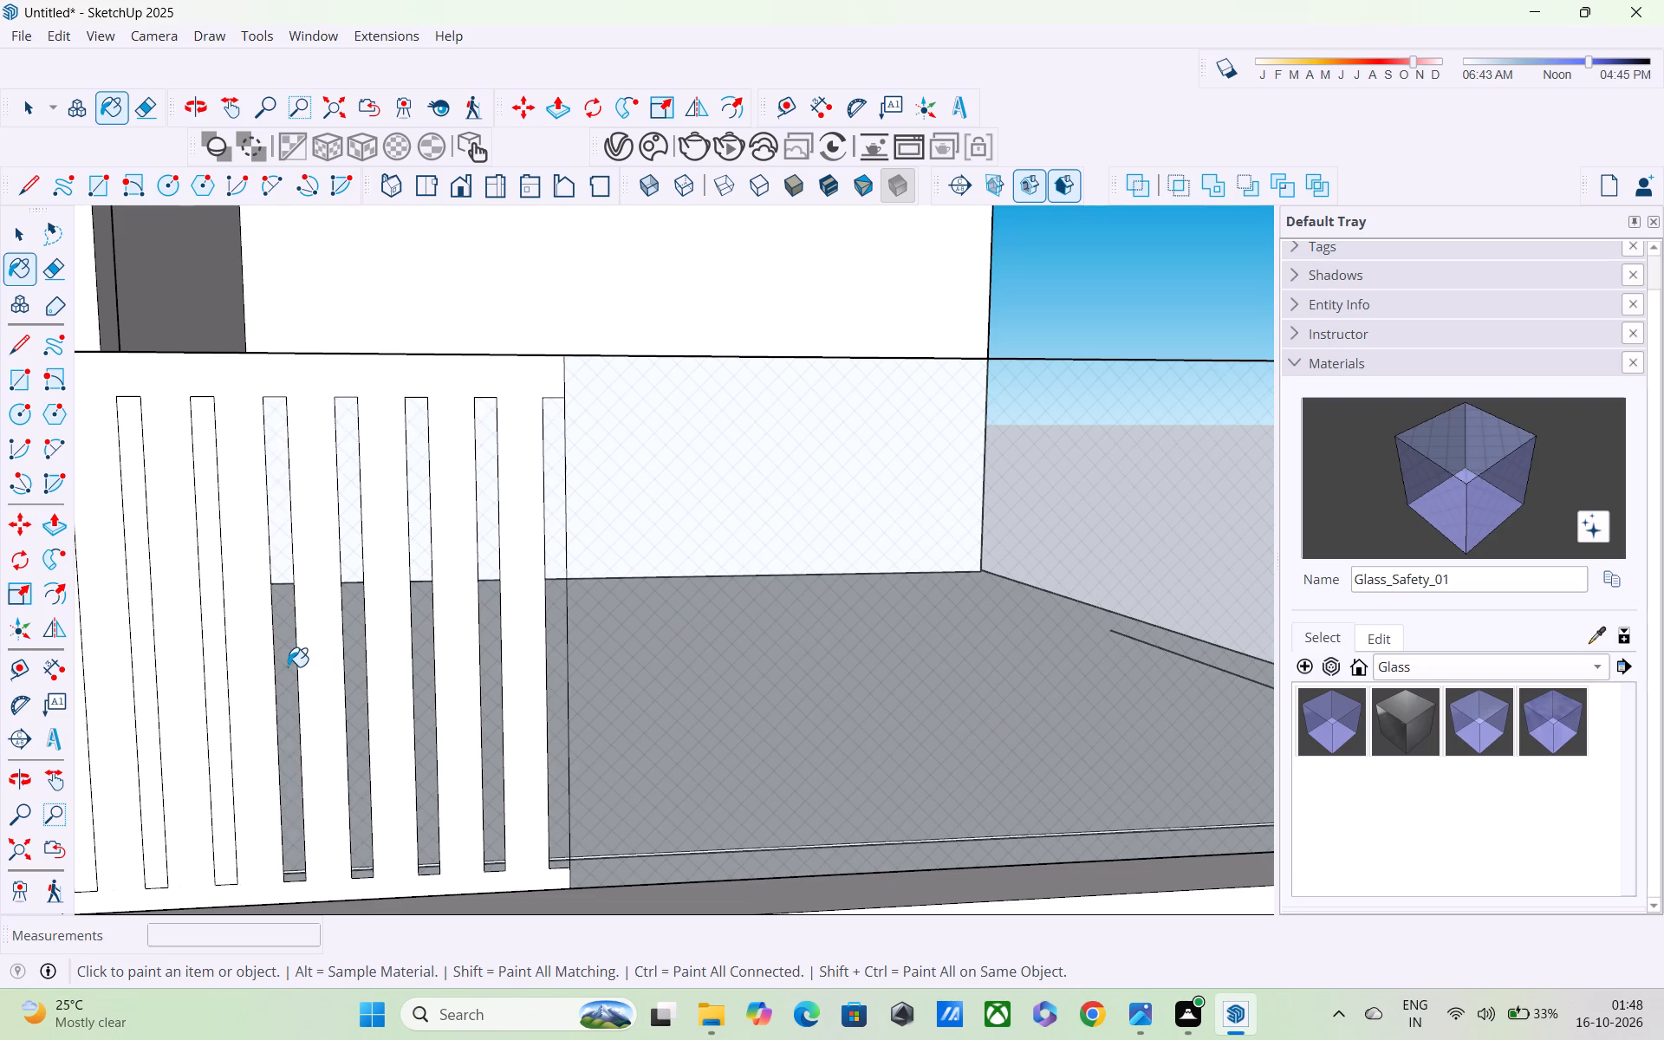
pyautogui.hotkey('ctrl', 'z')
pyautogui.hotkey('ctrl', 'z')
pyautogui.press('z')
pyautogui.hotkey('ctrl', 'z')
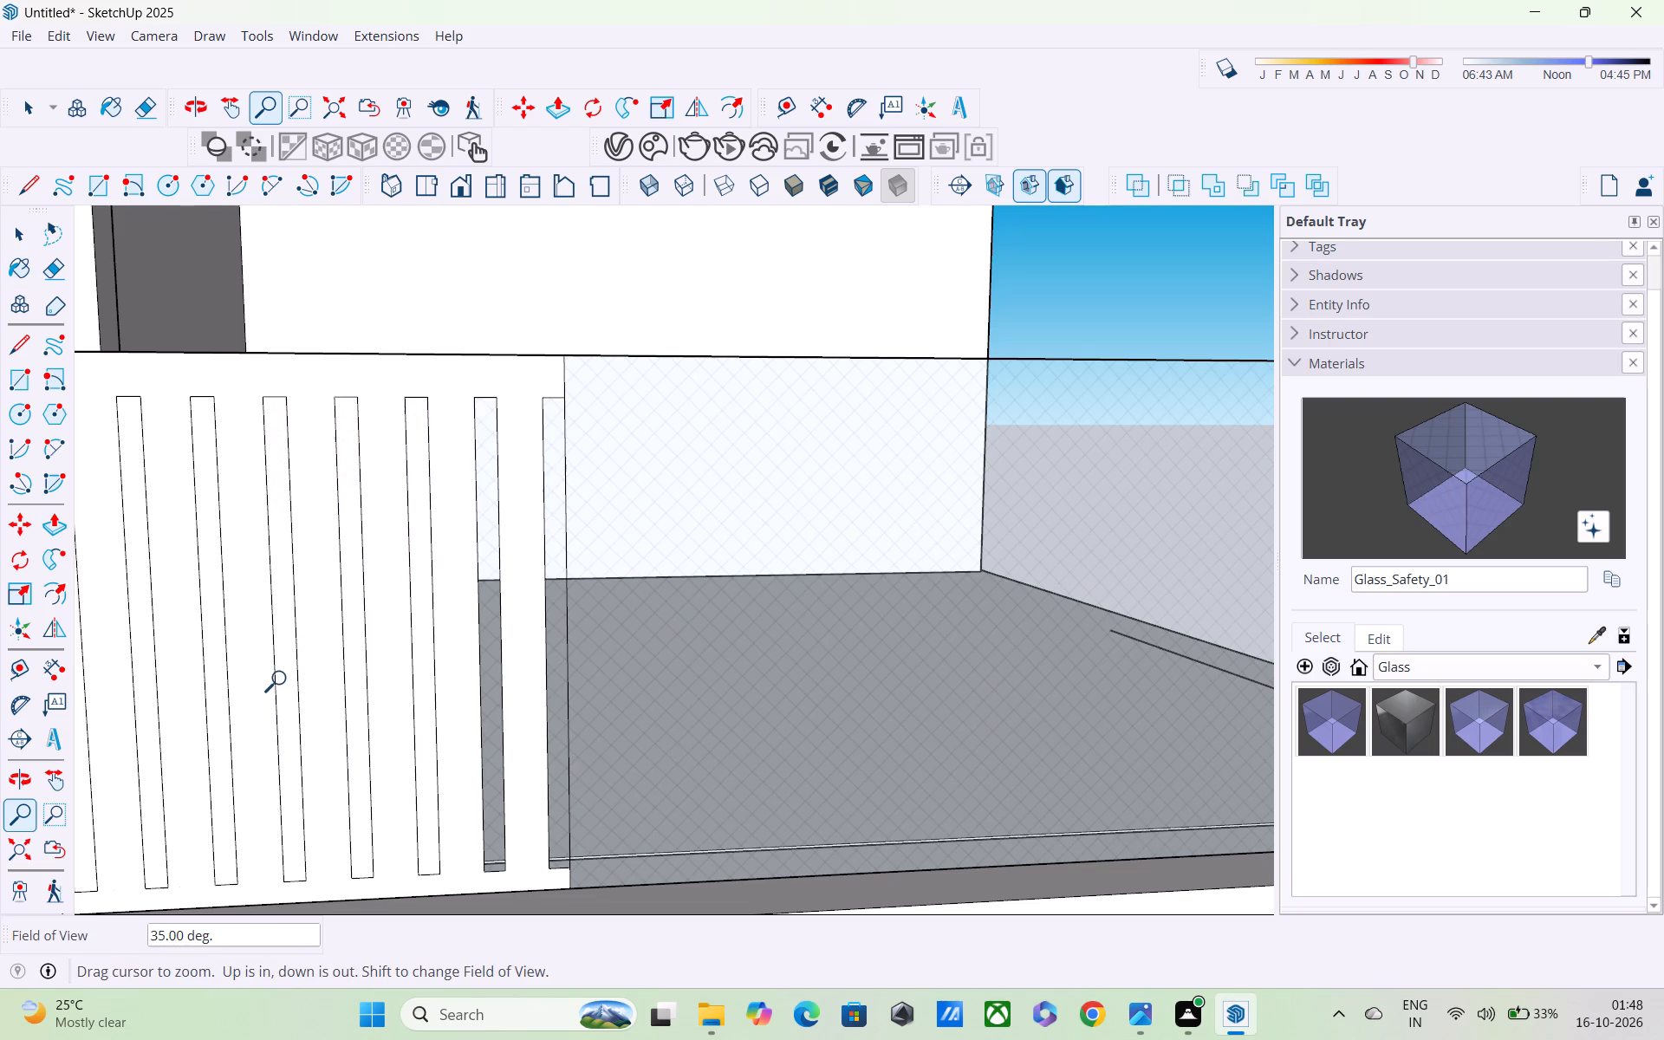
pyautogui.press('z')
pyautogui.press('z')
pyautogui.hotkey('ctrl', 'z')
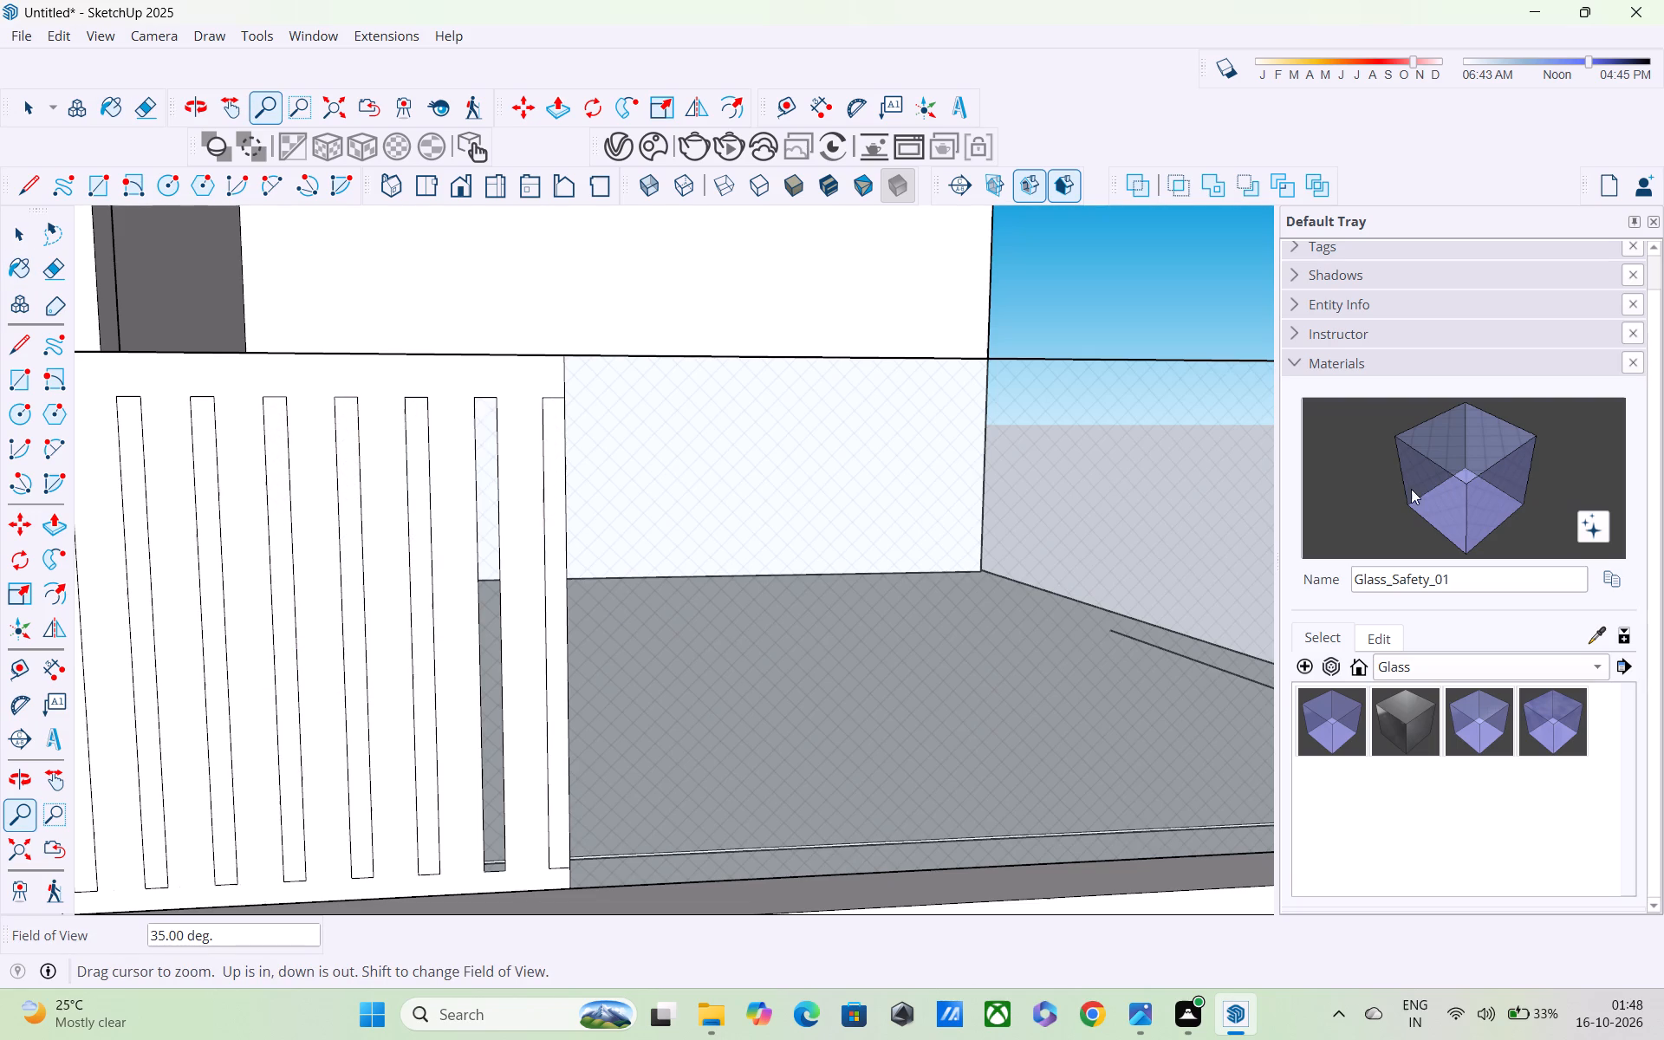
# Paint the remaining nine full-width strips toward the tower with Glass_Safety_01.
pyautogui.click(1477, 483)
pyautogui.click(428, 647)
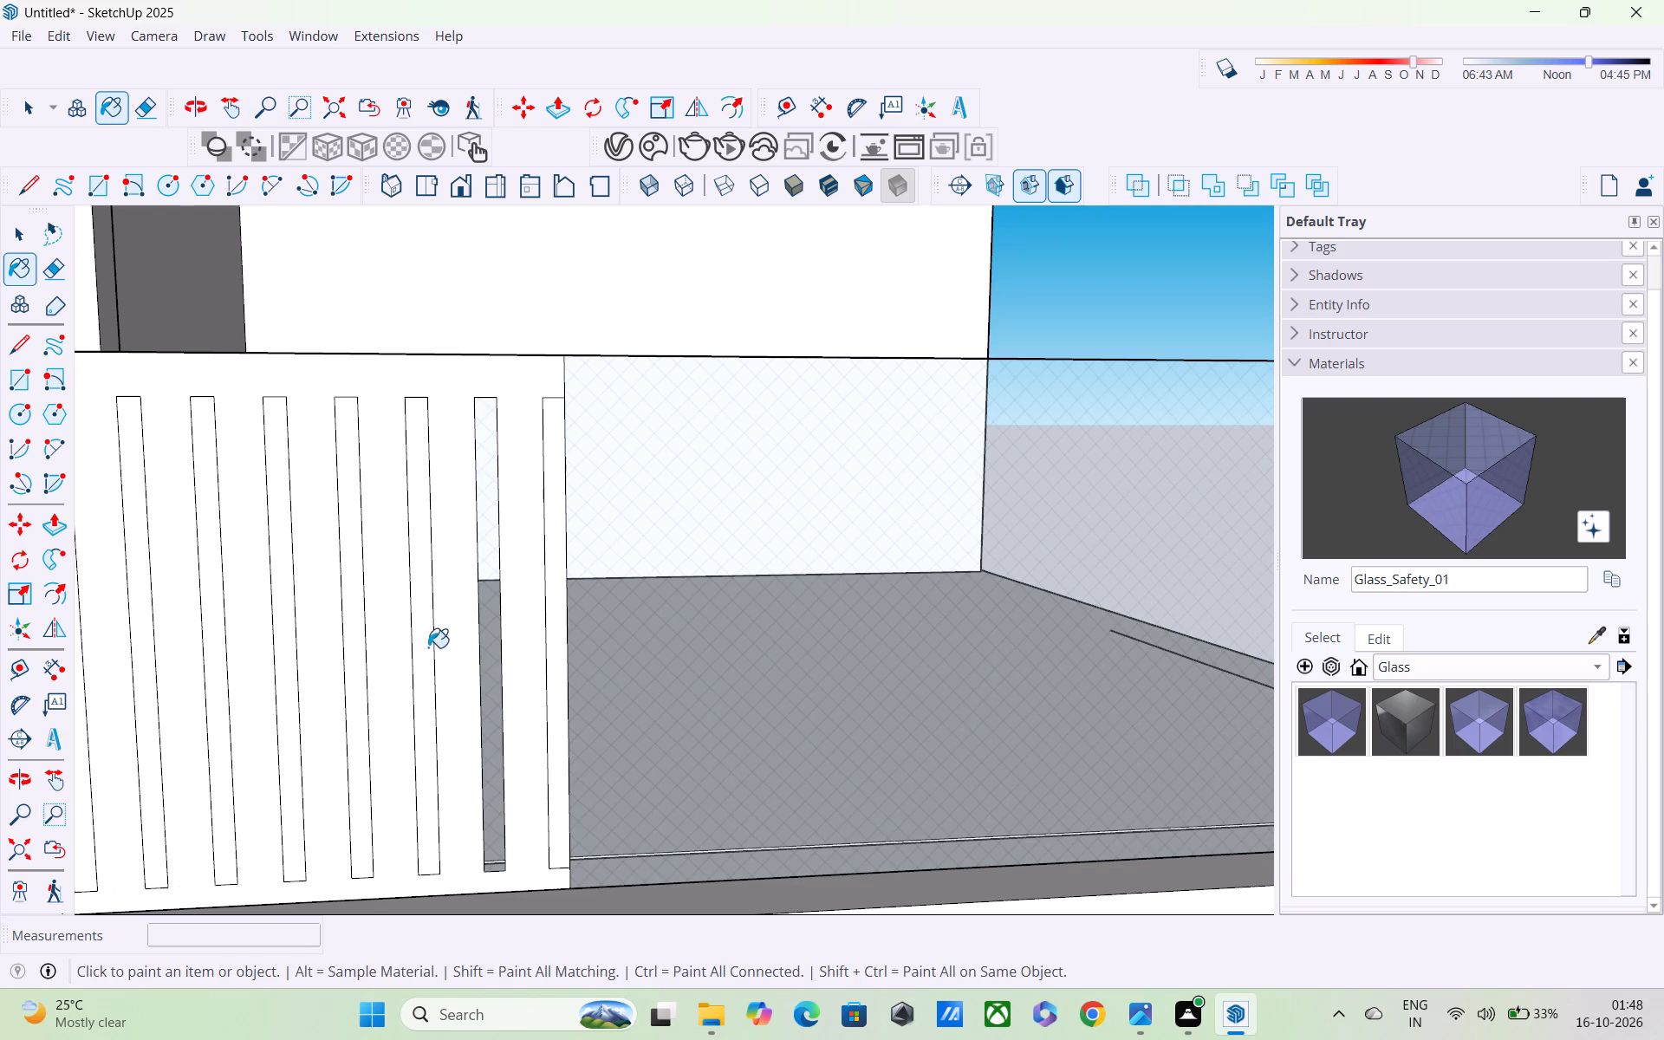
pyautogui.moveTo(404, 669); pyautogui.dragTo(692, 643, button='middle')
pyautogui.scroll(3, 666, 601)
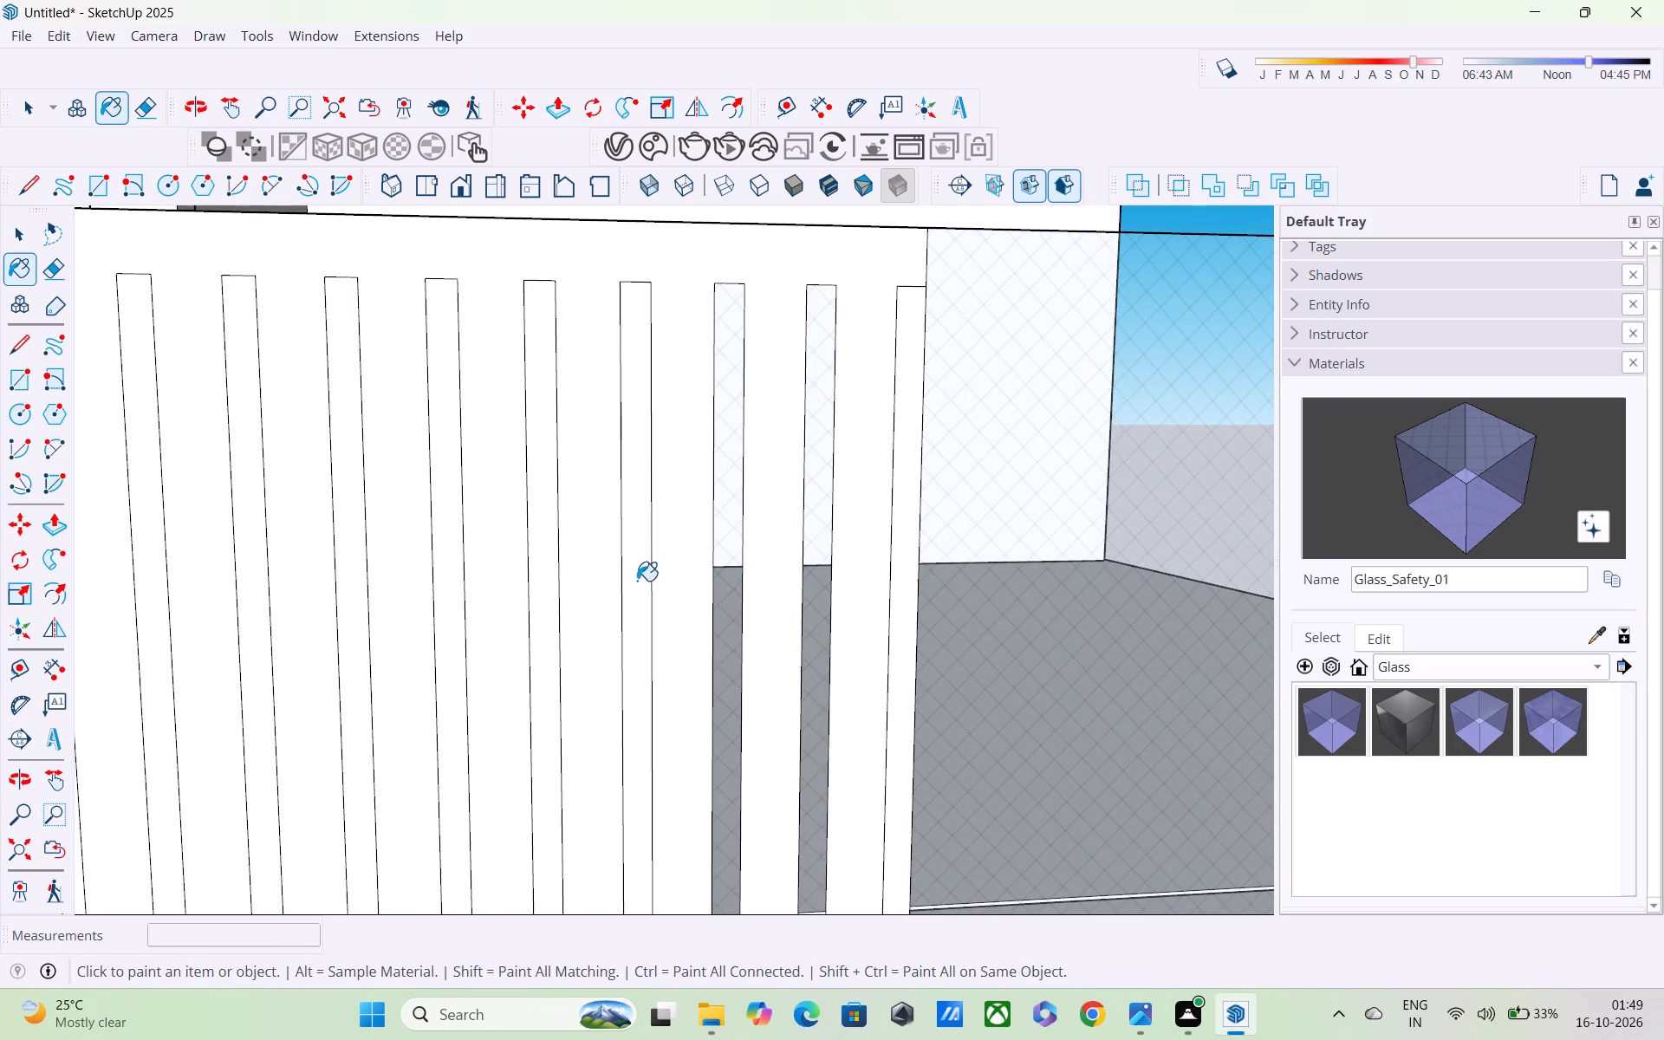
pyautogui.click(637, 581)
pyautogui.click(543, 596)
pyautogui.click(455, 597)
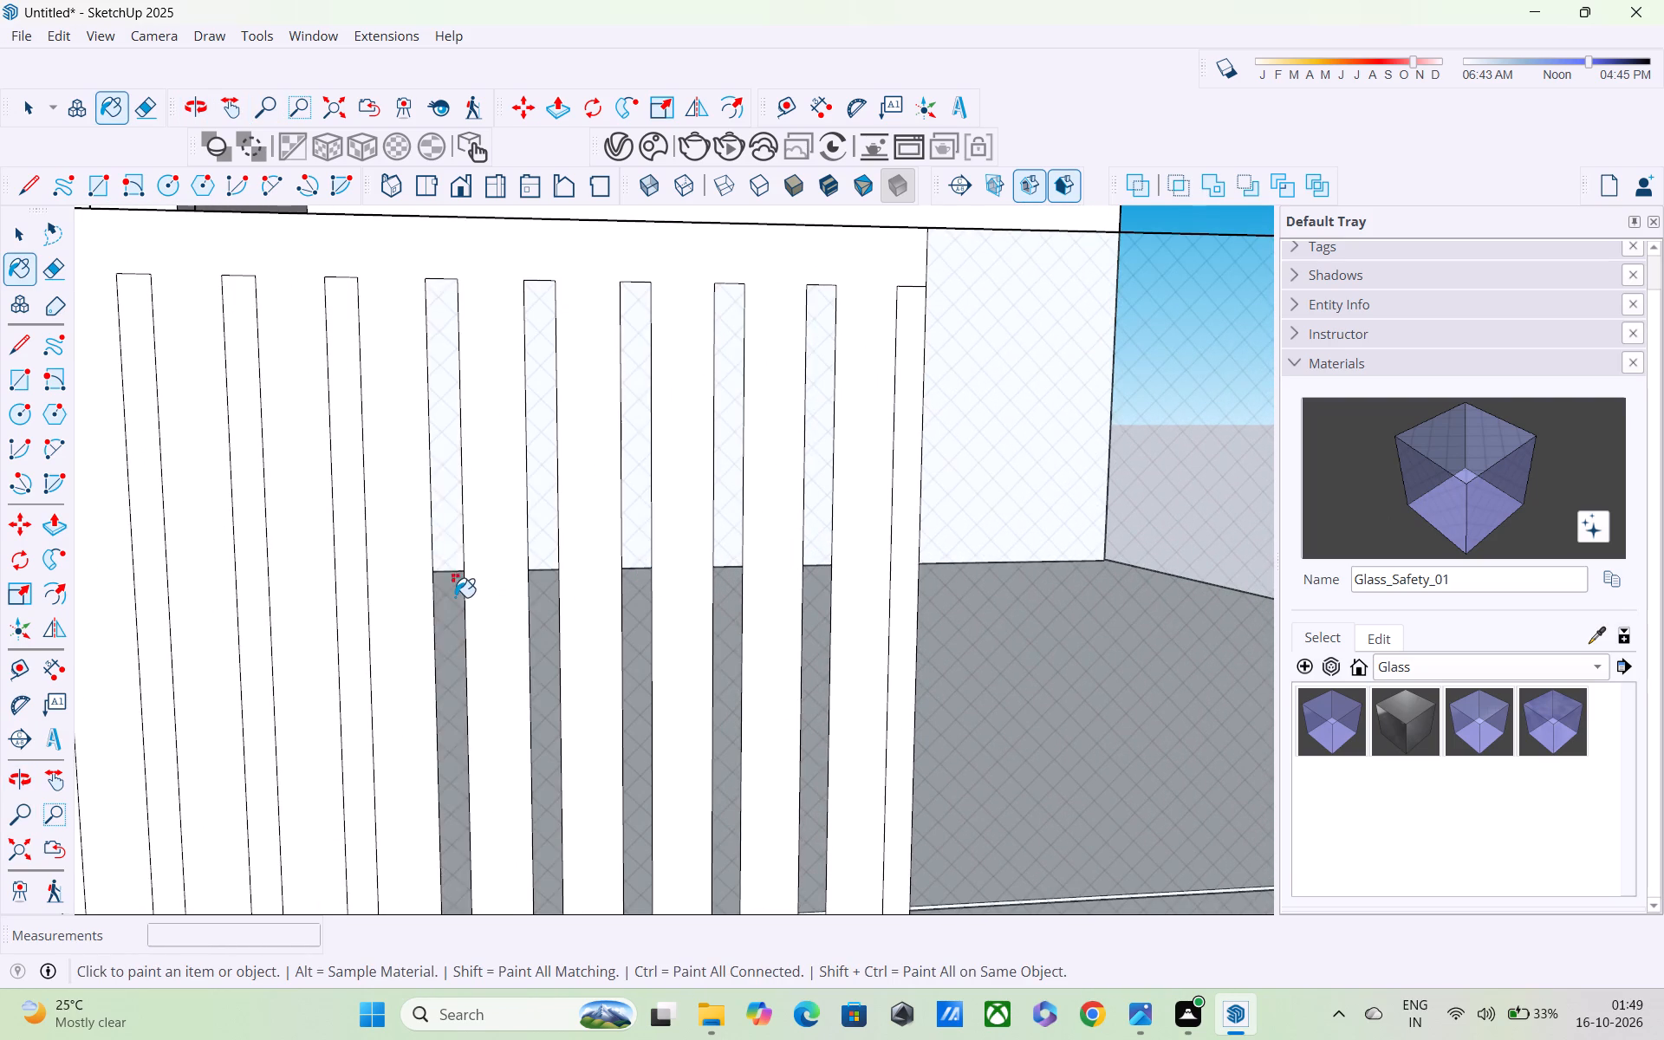
pyautogui.keyDown('shift'); pyautogui.moveTo(468, 610); pyautogui.dragTo(935, 572, button='middle'); pyautogui.keyUp('shift')
pyautogui.click(825, 504)
pyautogui.click(726, 513)
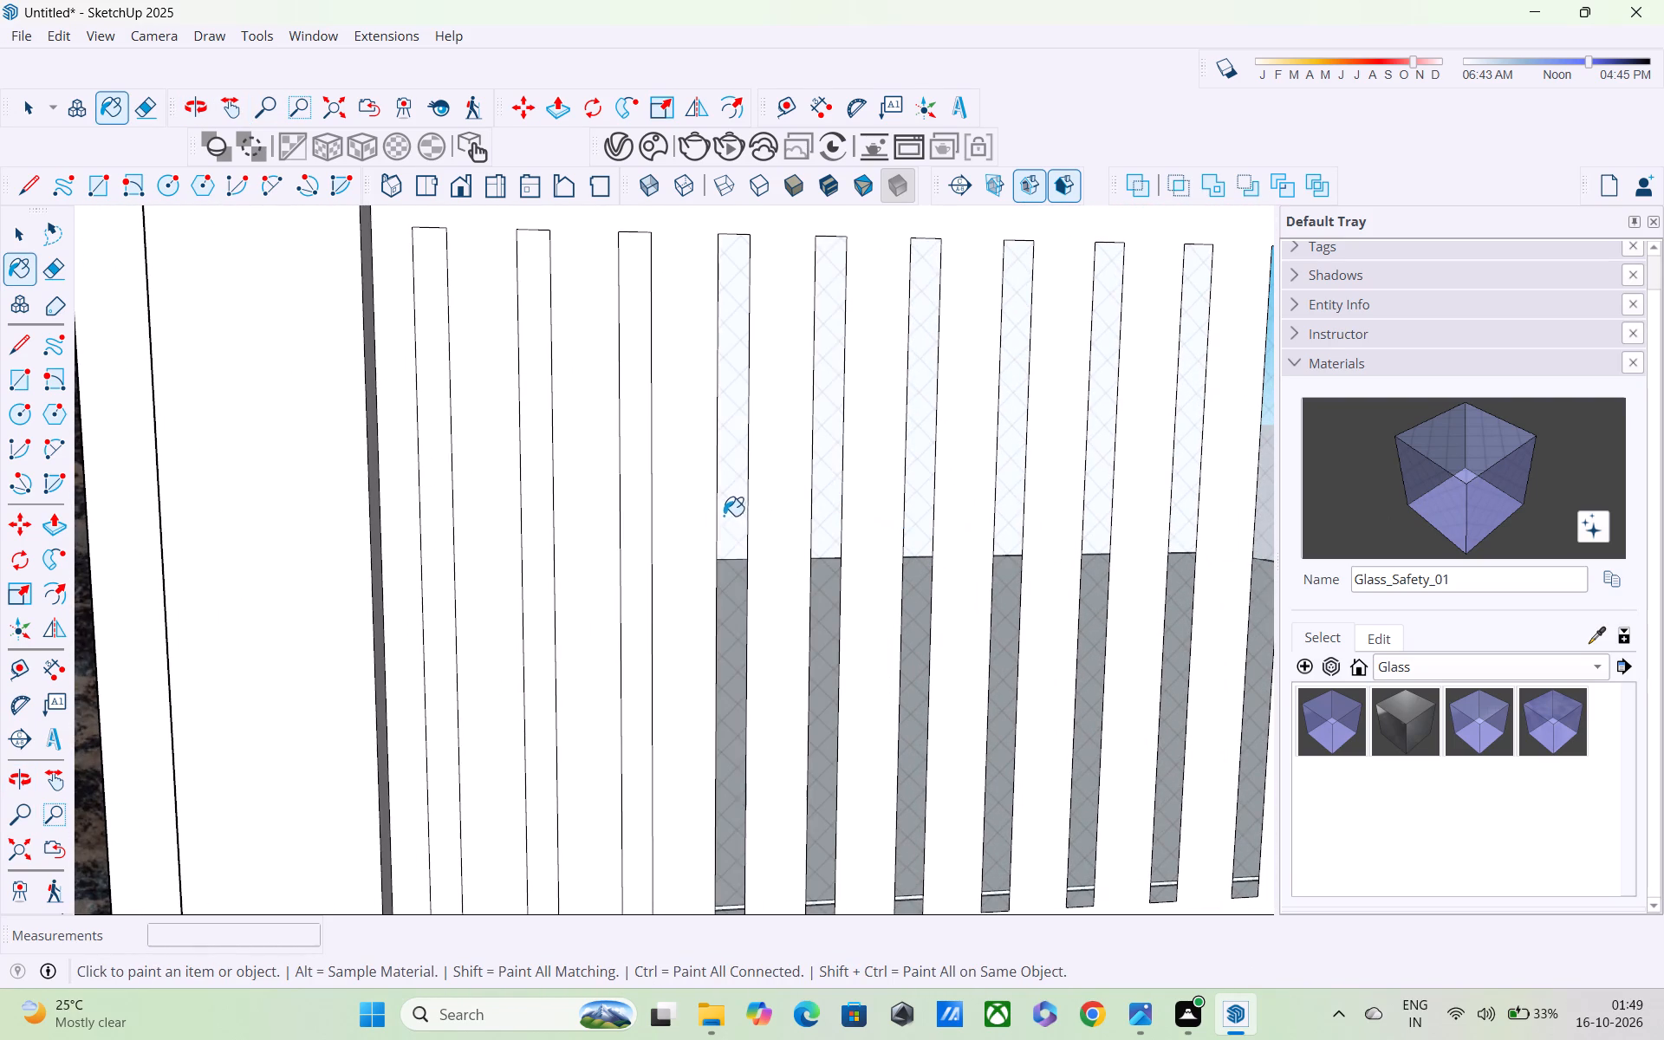
pyautogui.click(637, 531)
pyautogui.click(549, 530)
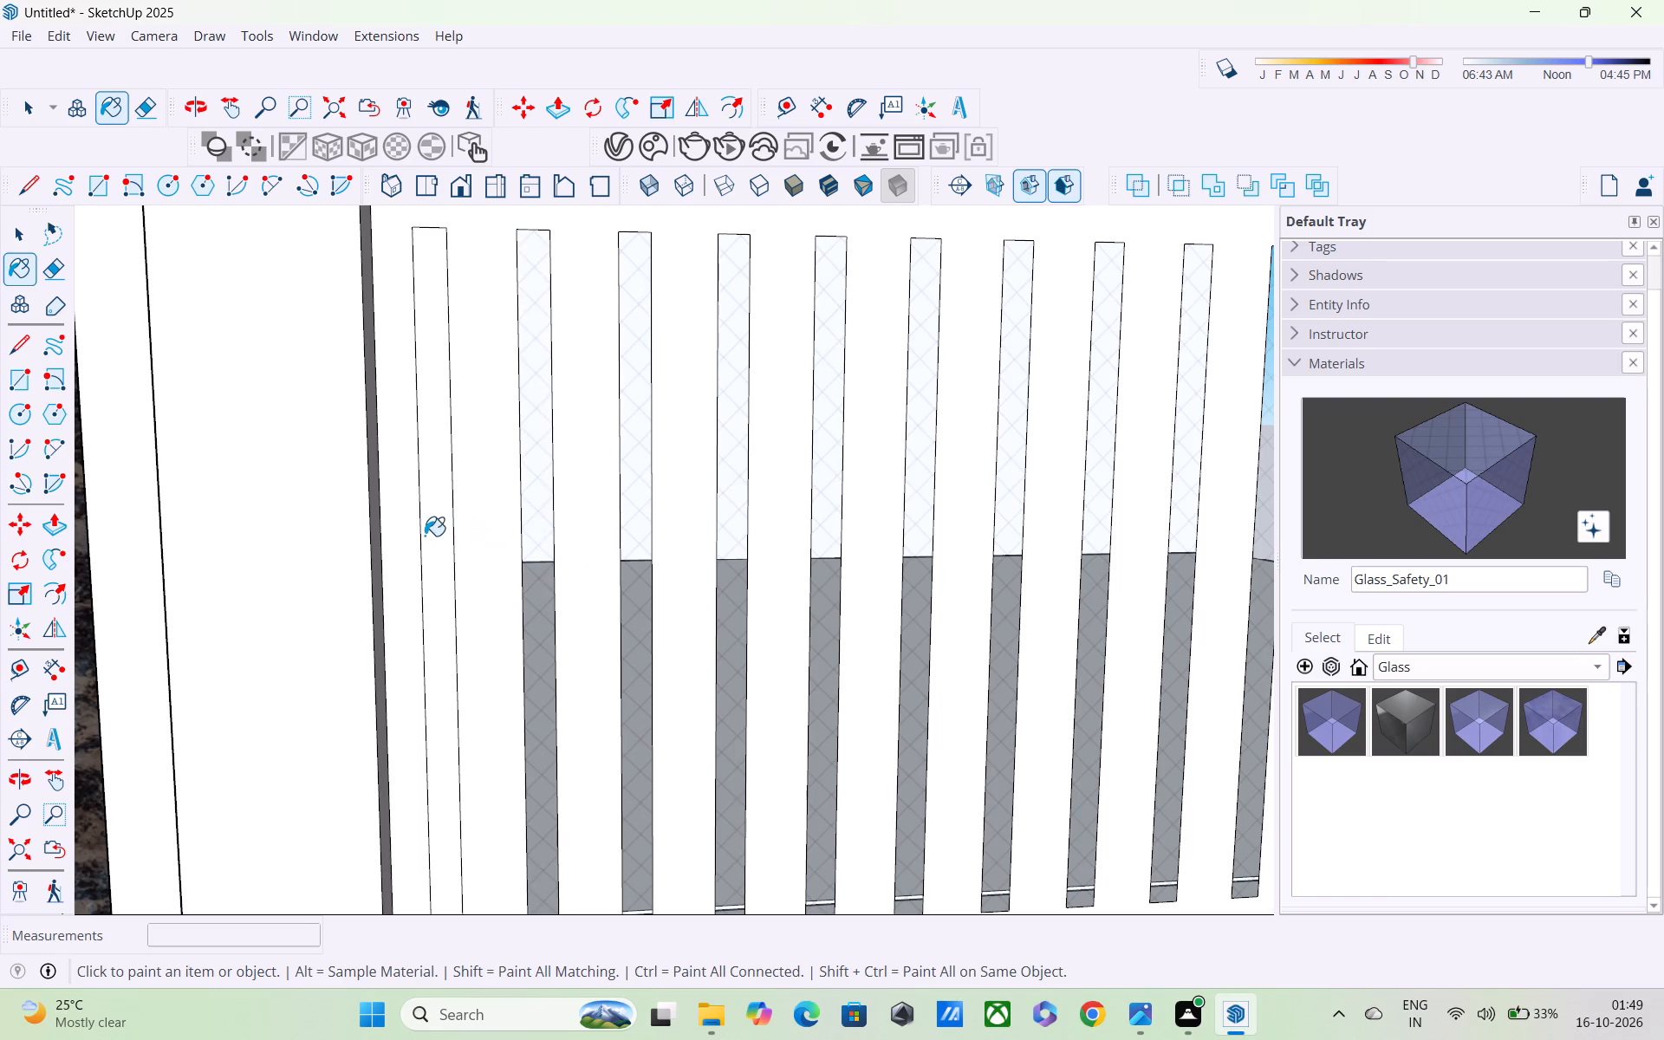
pyautogui.click(425, 536)
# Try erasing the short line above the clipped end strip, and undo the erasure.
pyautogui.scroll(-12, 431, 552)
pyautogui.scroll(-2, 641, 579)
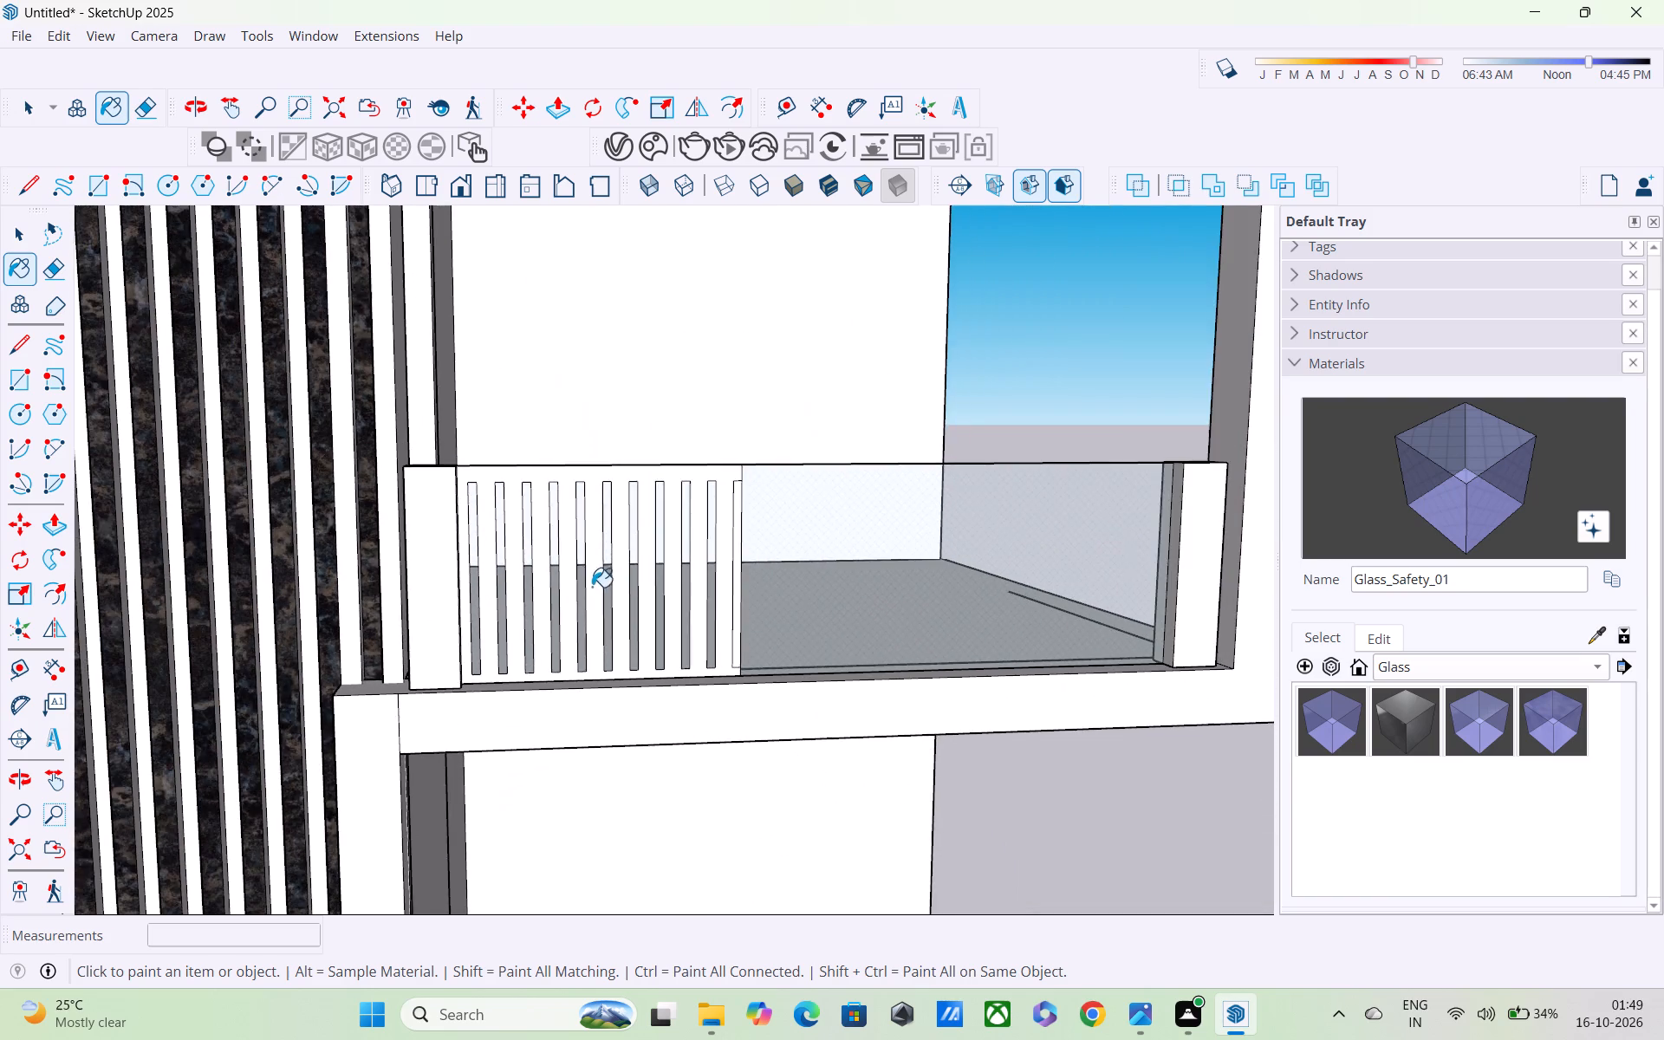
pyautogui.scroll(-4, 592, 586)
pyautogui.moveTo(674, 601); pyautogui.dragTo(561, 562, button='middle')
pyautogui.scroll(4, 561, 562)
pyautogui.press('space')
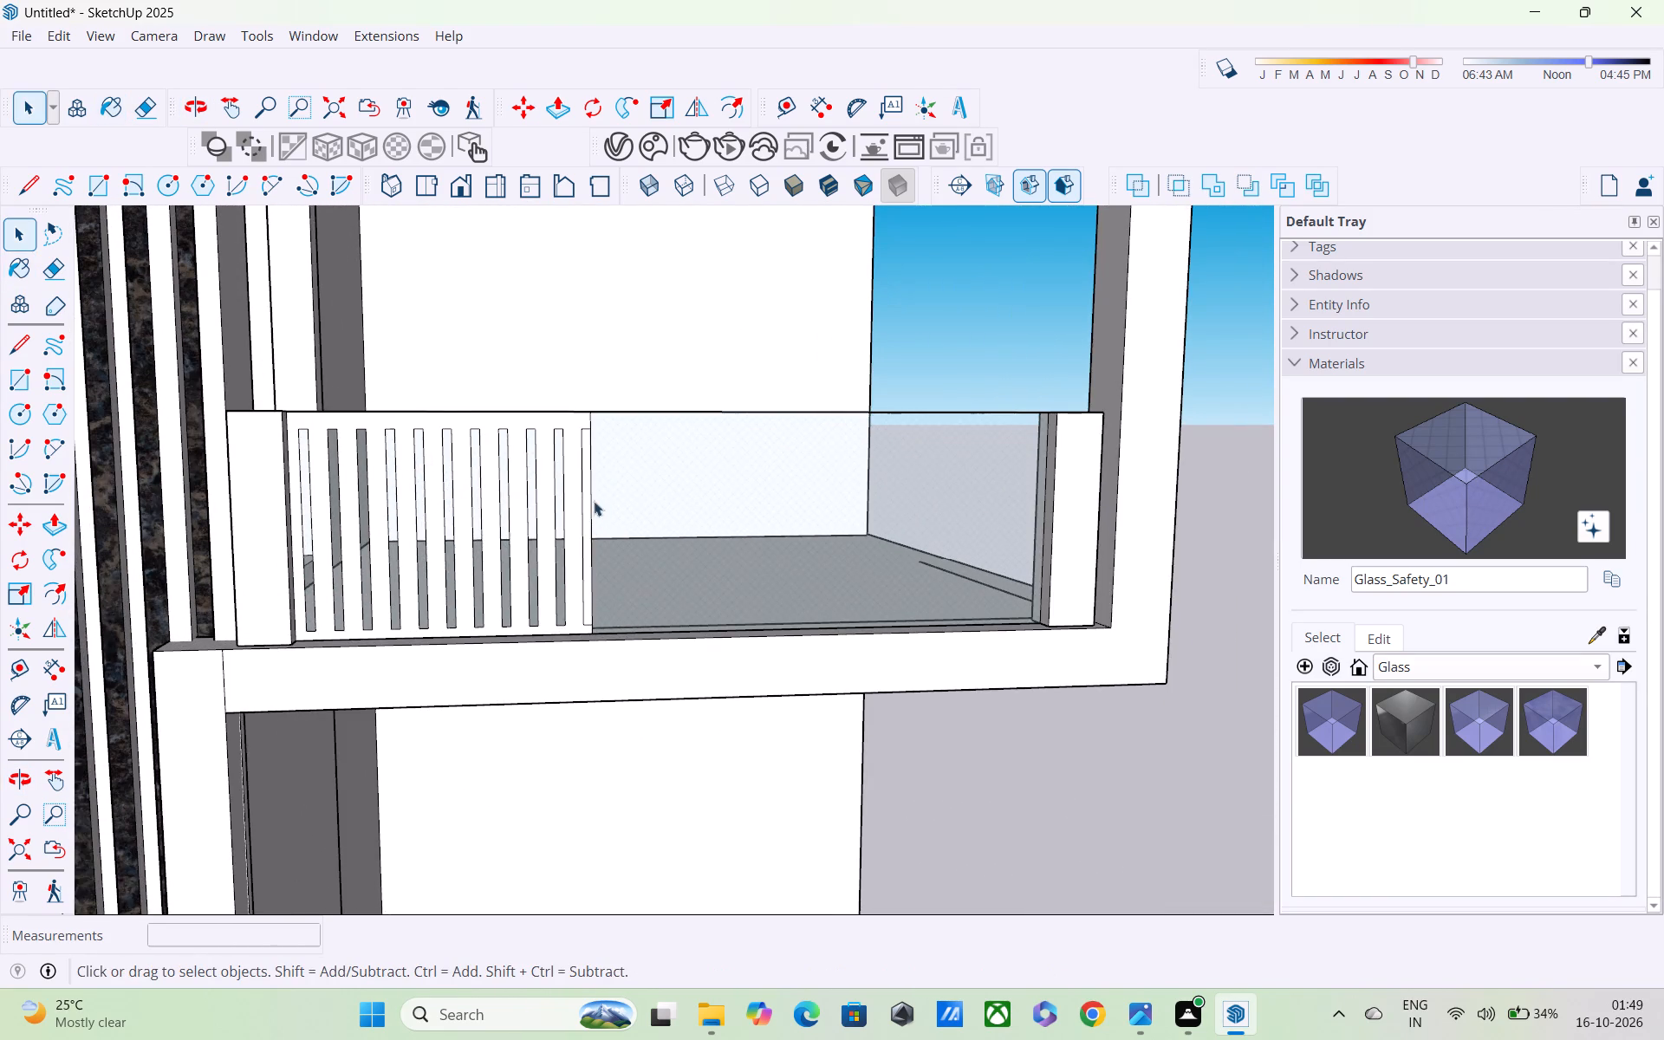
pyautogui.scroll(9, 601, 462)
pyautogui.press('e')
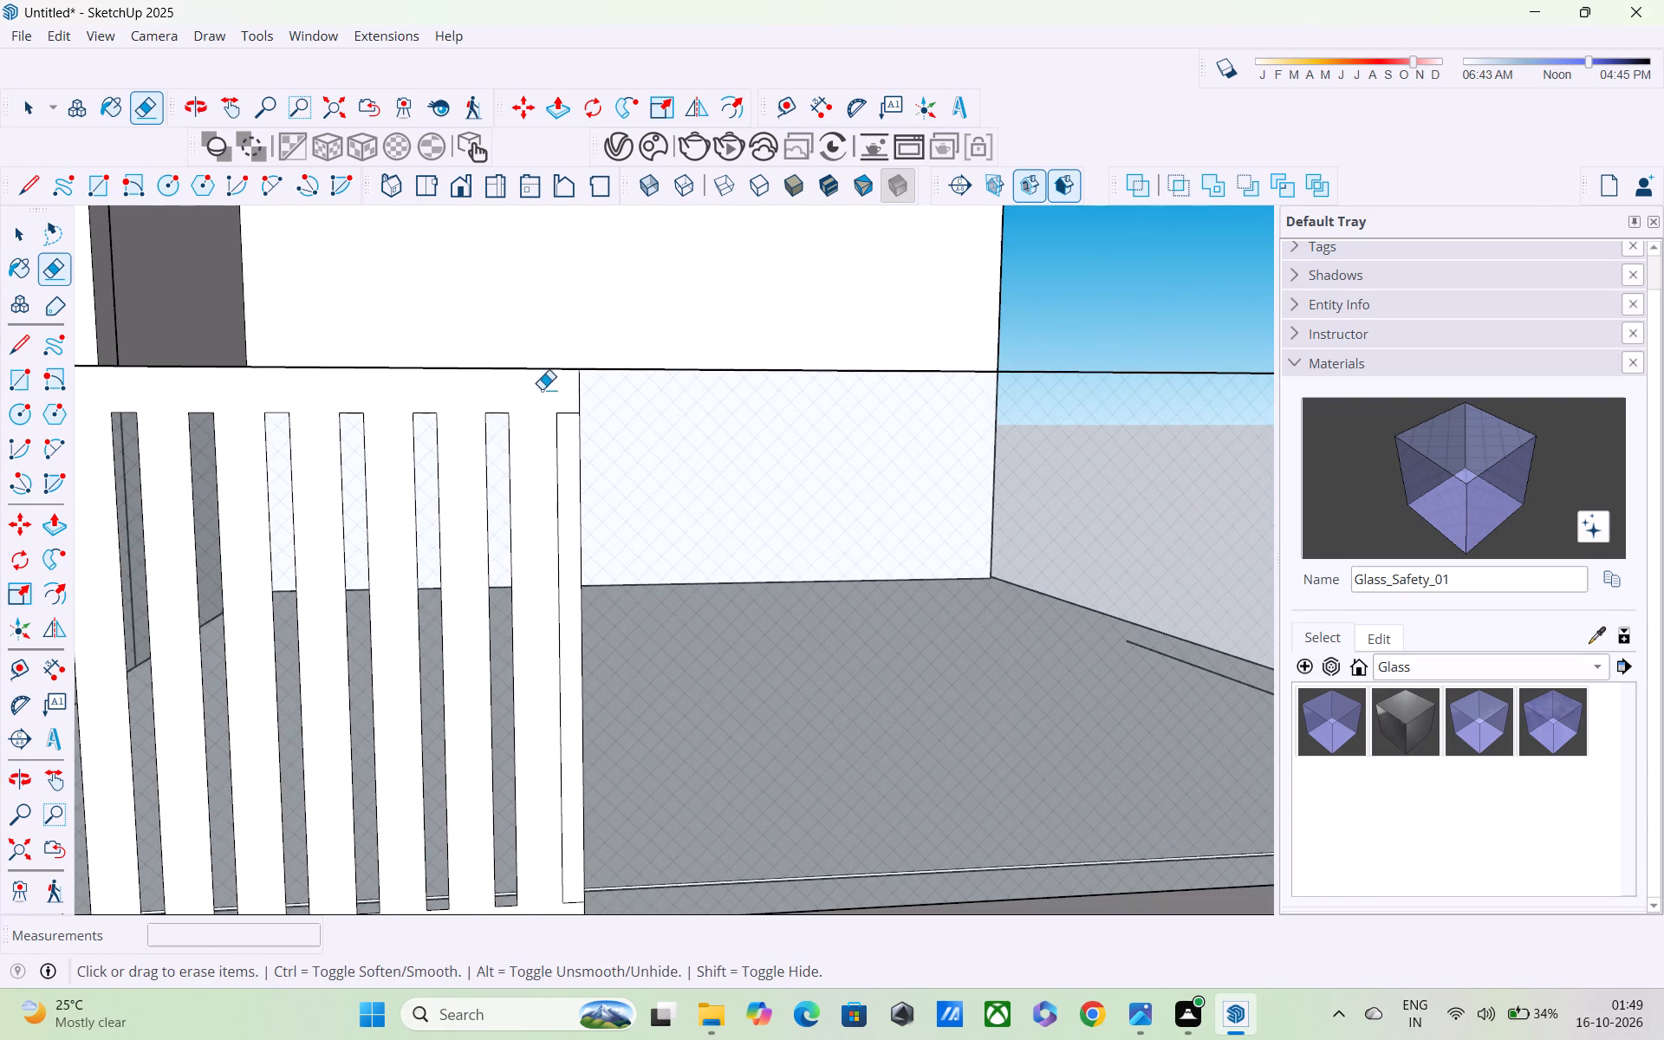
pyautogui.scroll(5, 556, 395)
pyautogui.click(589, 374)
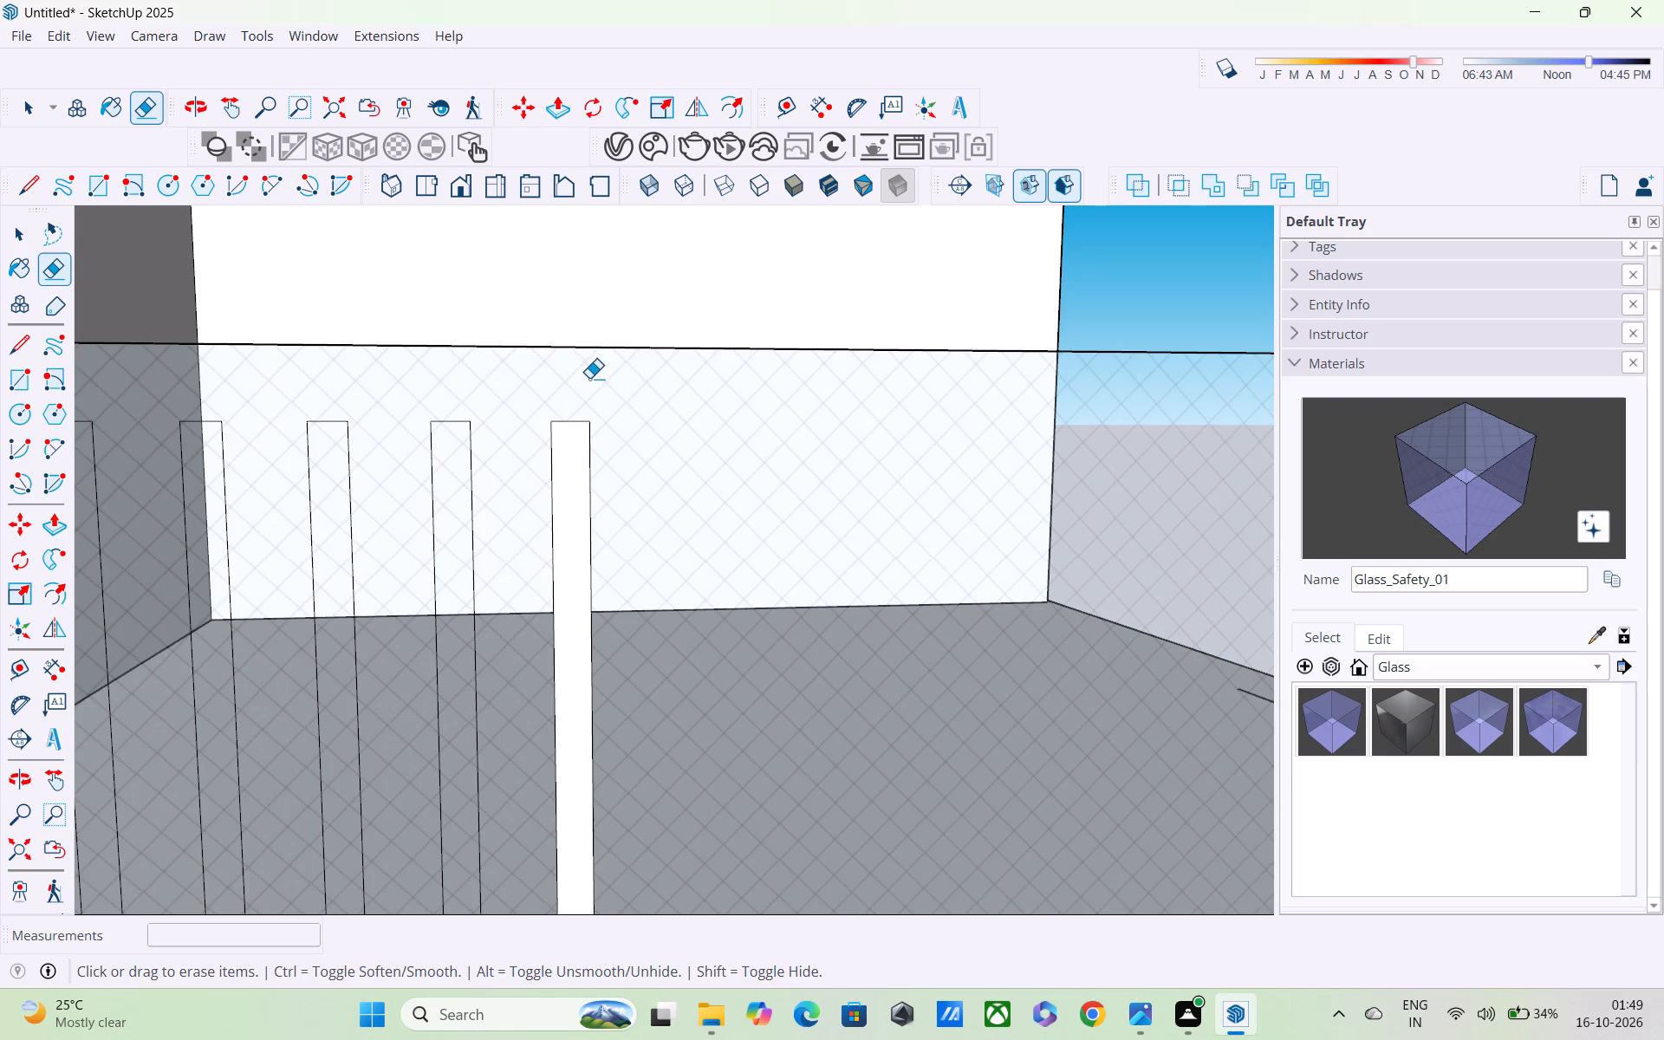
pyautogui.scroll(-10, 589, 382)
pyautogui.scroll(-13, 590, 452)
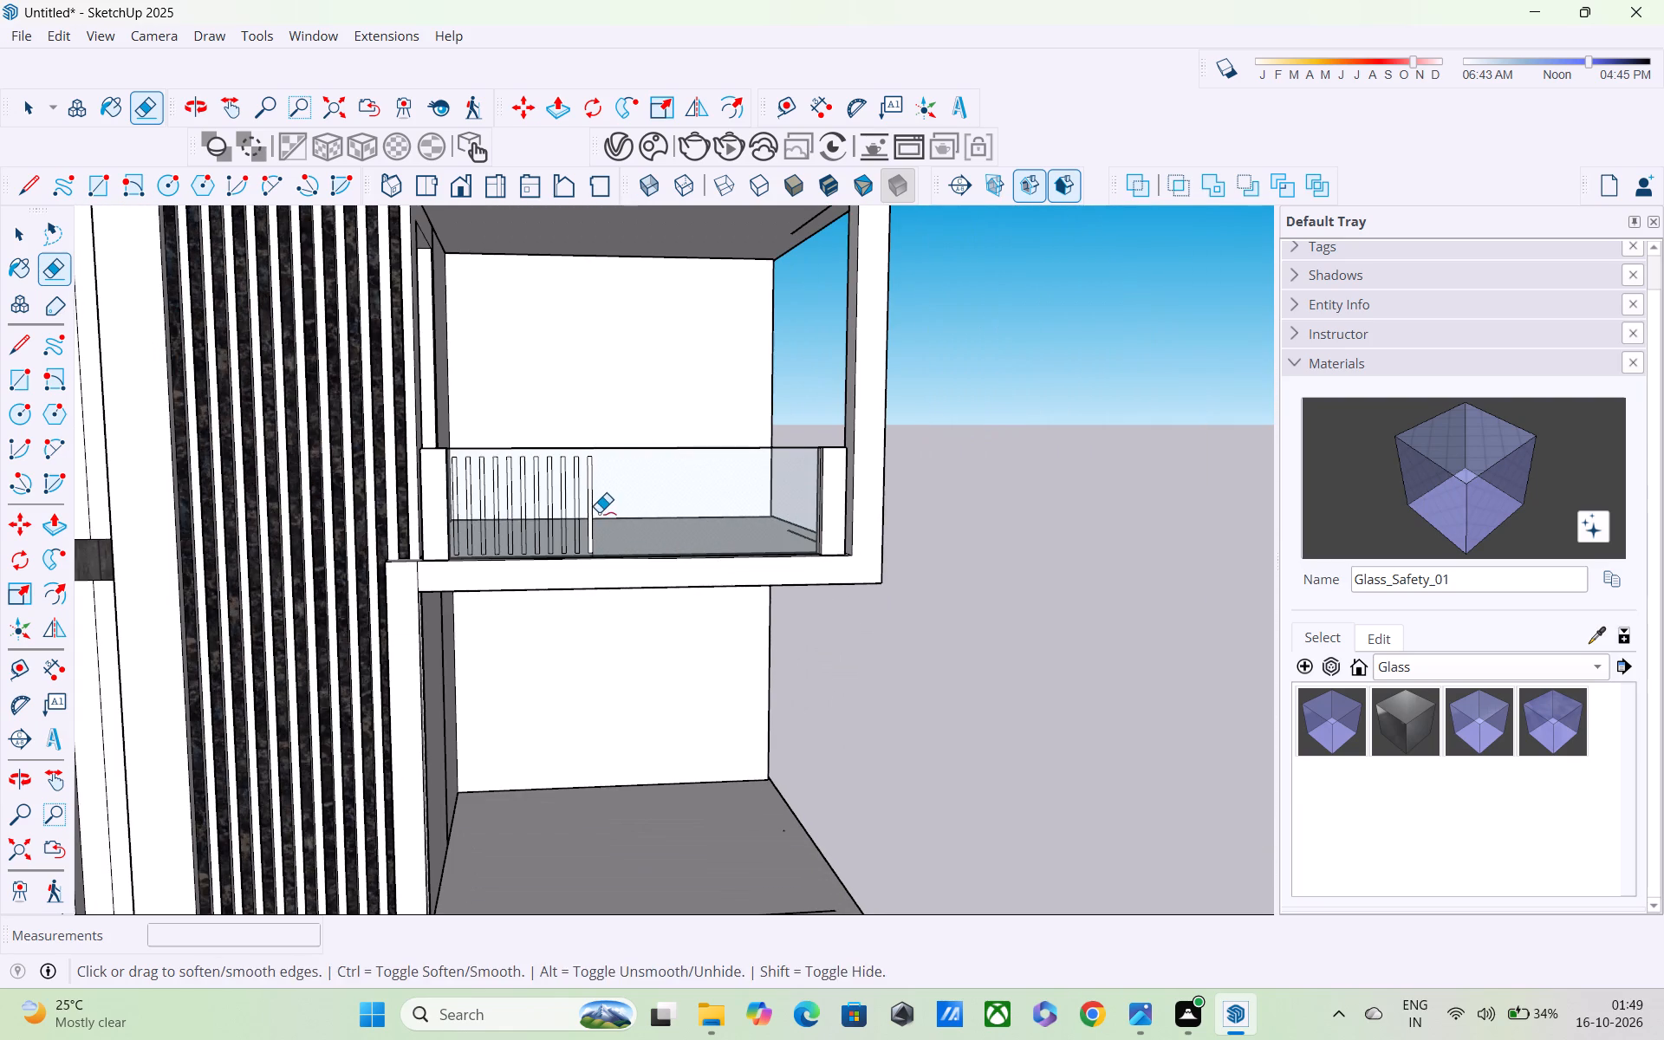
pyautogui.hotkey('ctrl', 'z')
# Paint the front face of the railing post beside the tower with Marble_07_1K from the Stone materials.
pyautogui.scroll(-6, 599, 530)
pyautogui.scroll(1, 603, 548)
pyautogui.moveTo(597, 538); pyautogui.dragTo(474, 504, button='middle')
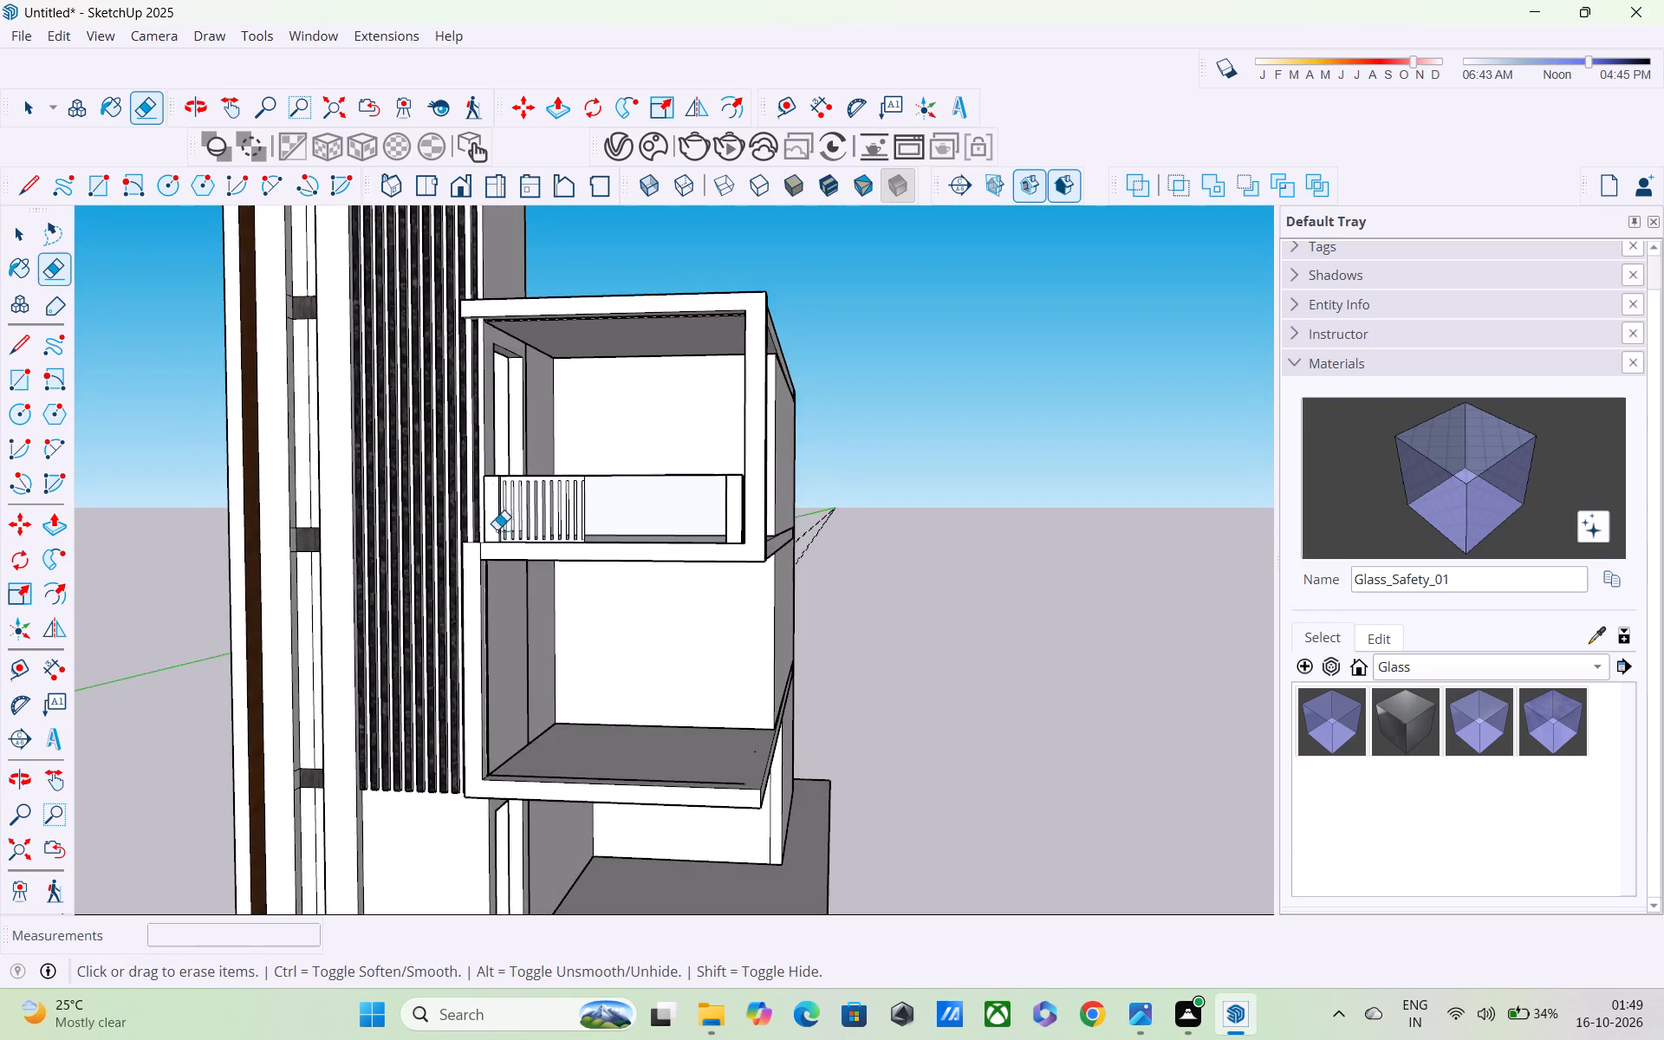
pyautogui.scroll(-4, 501, 533)
pyautogui.moveTo(617, 597); pyautogui.dragTo(715, 696, button='middle')
pyautogui.scroll(9, 647, 683)
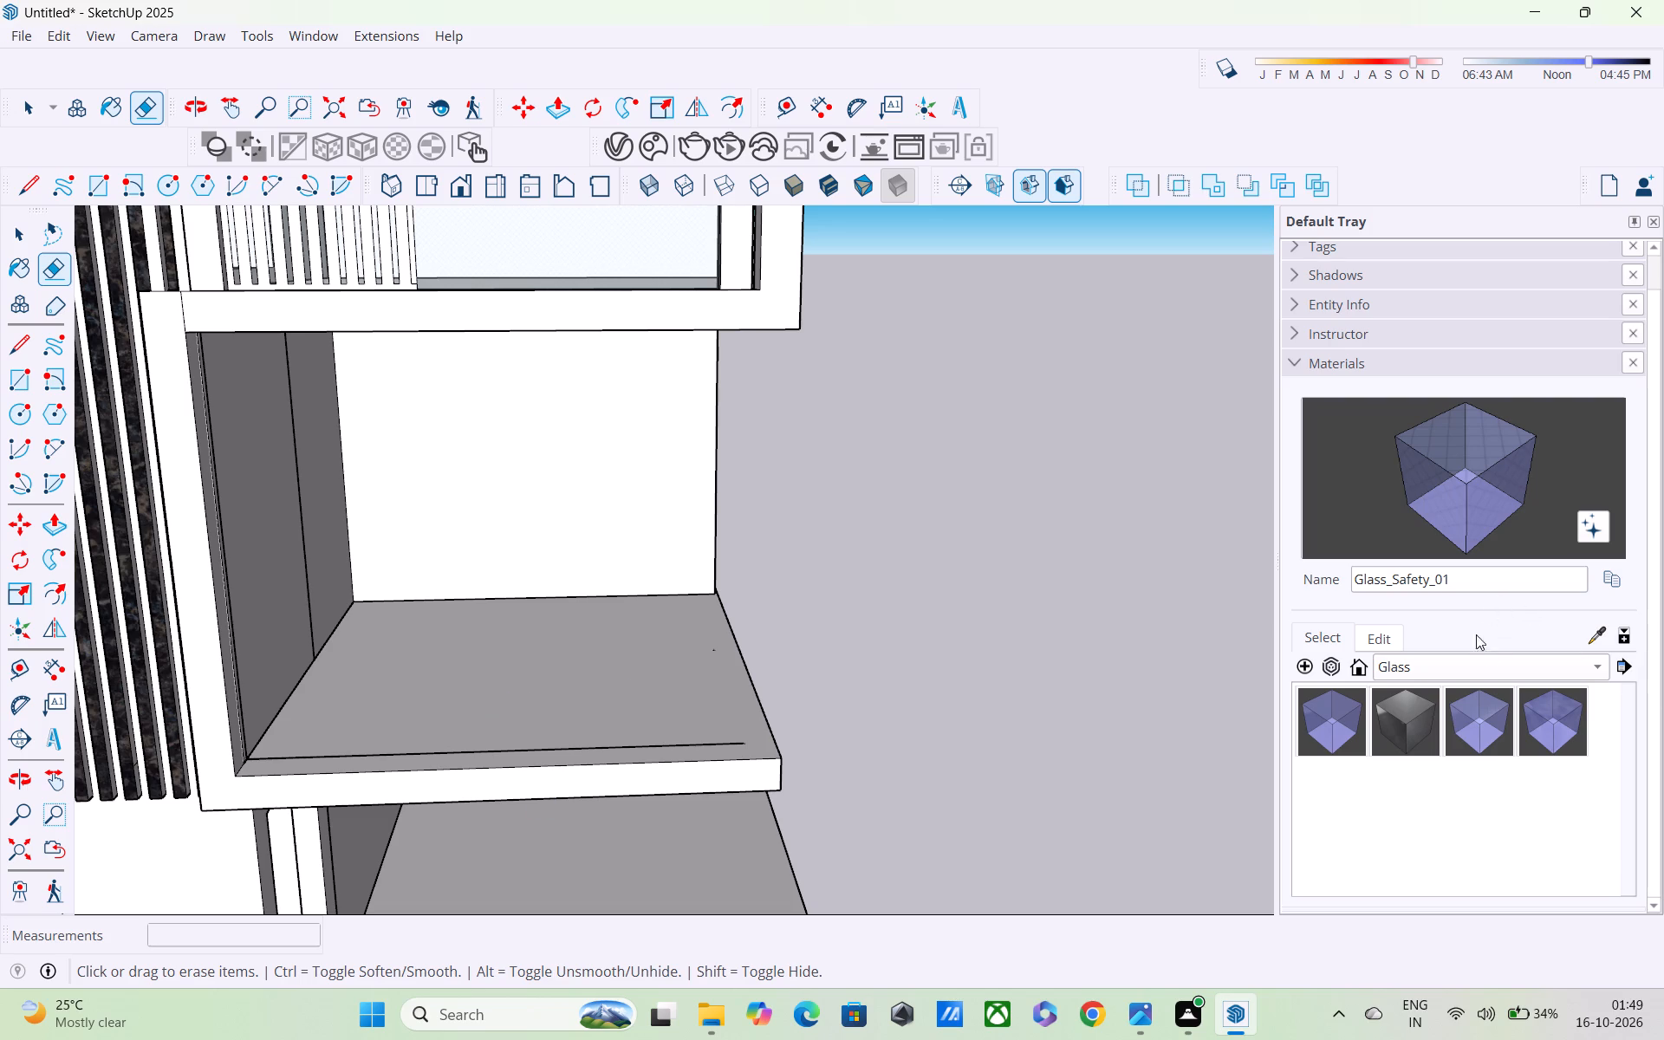
pyautogui.click(1460, 668)
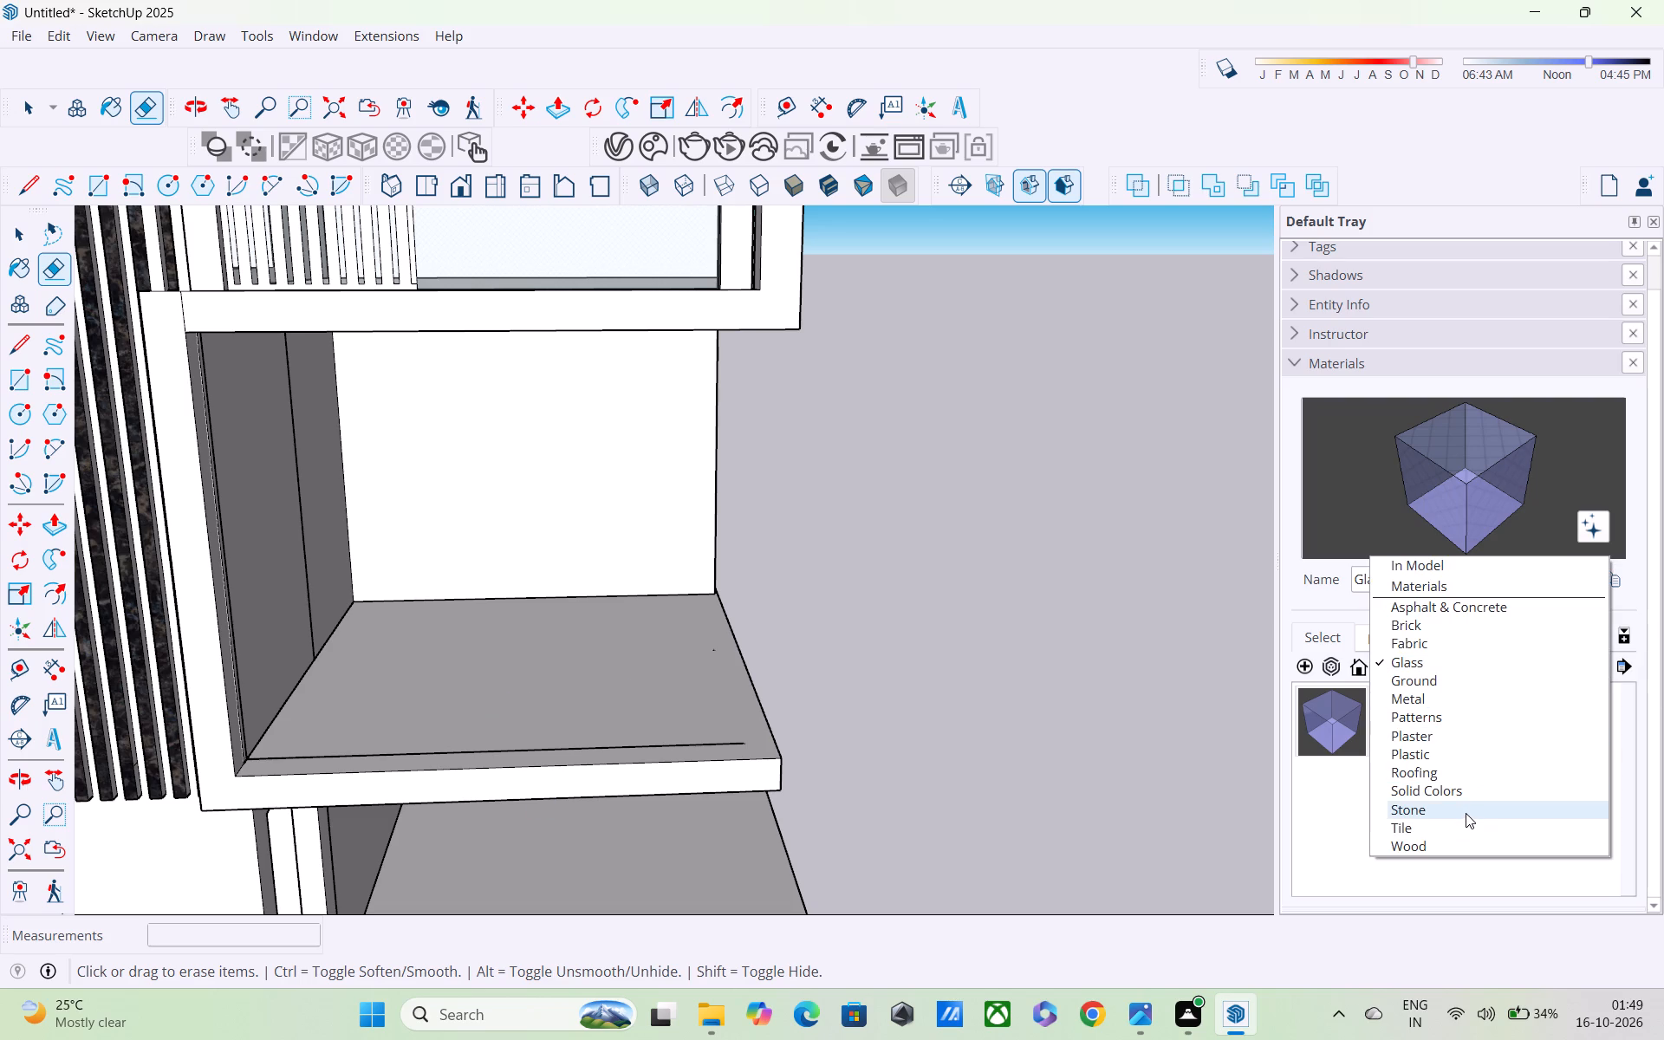
pyautogui.click(1466, 813)
pyautogui.click(1558, 715)
pyautogui.scroll(-3, 674, 554)
pyautogui.scroll(3, 387, 381)
pyautogui.click(361, 326)
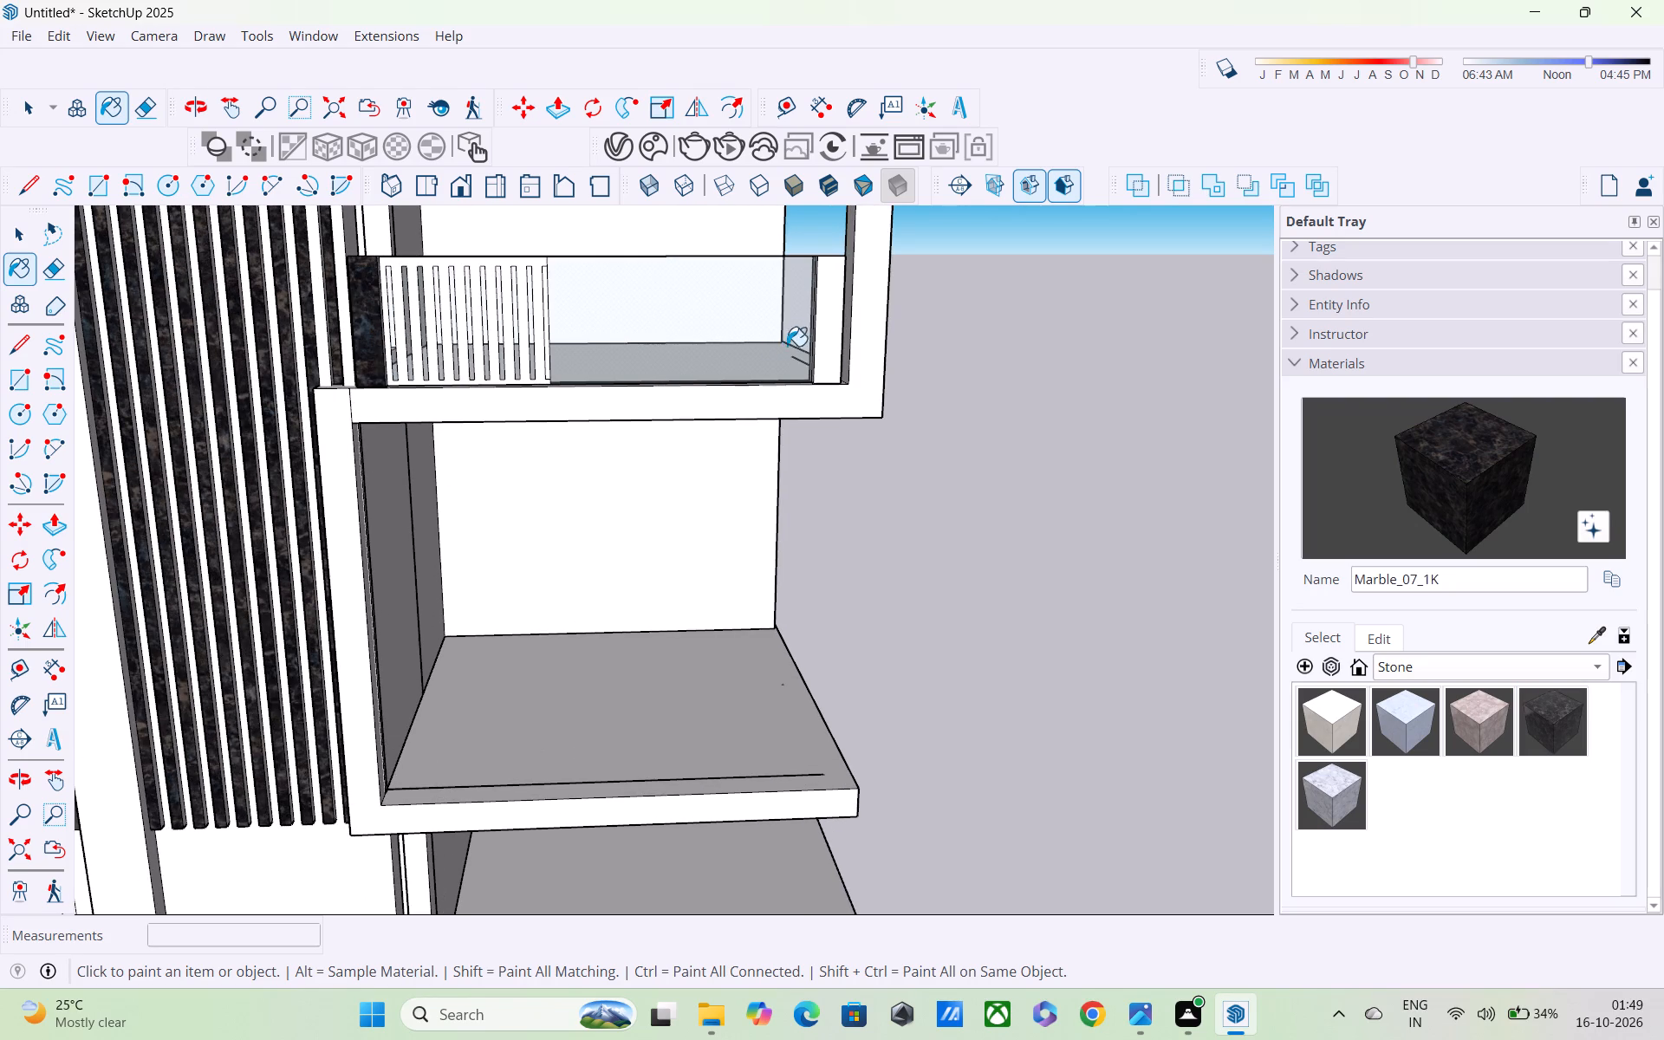
# Paint the exposed faces of the railing post at the balcony's outer end with Marble_07_1K.
pyautogui.click(820, 328)
pyautogui.moveTo(820, 328); pyautogui.dragTo(946, 553, button='middle')
pyautogui.moveTo(864, 342); pyautogui.dragTo(946, 446, button='middle')
pyautogui.scroll(4, 841, 329)
pyautogui.click(824, 283)
pyautogui.scroll(3, 809, 305)
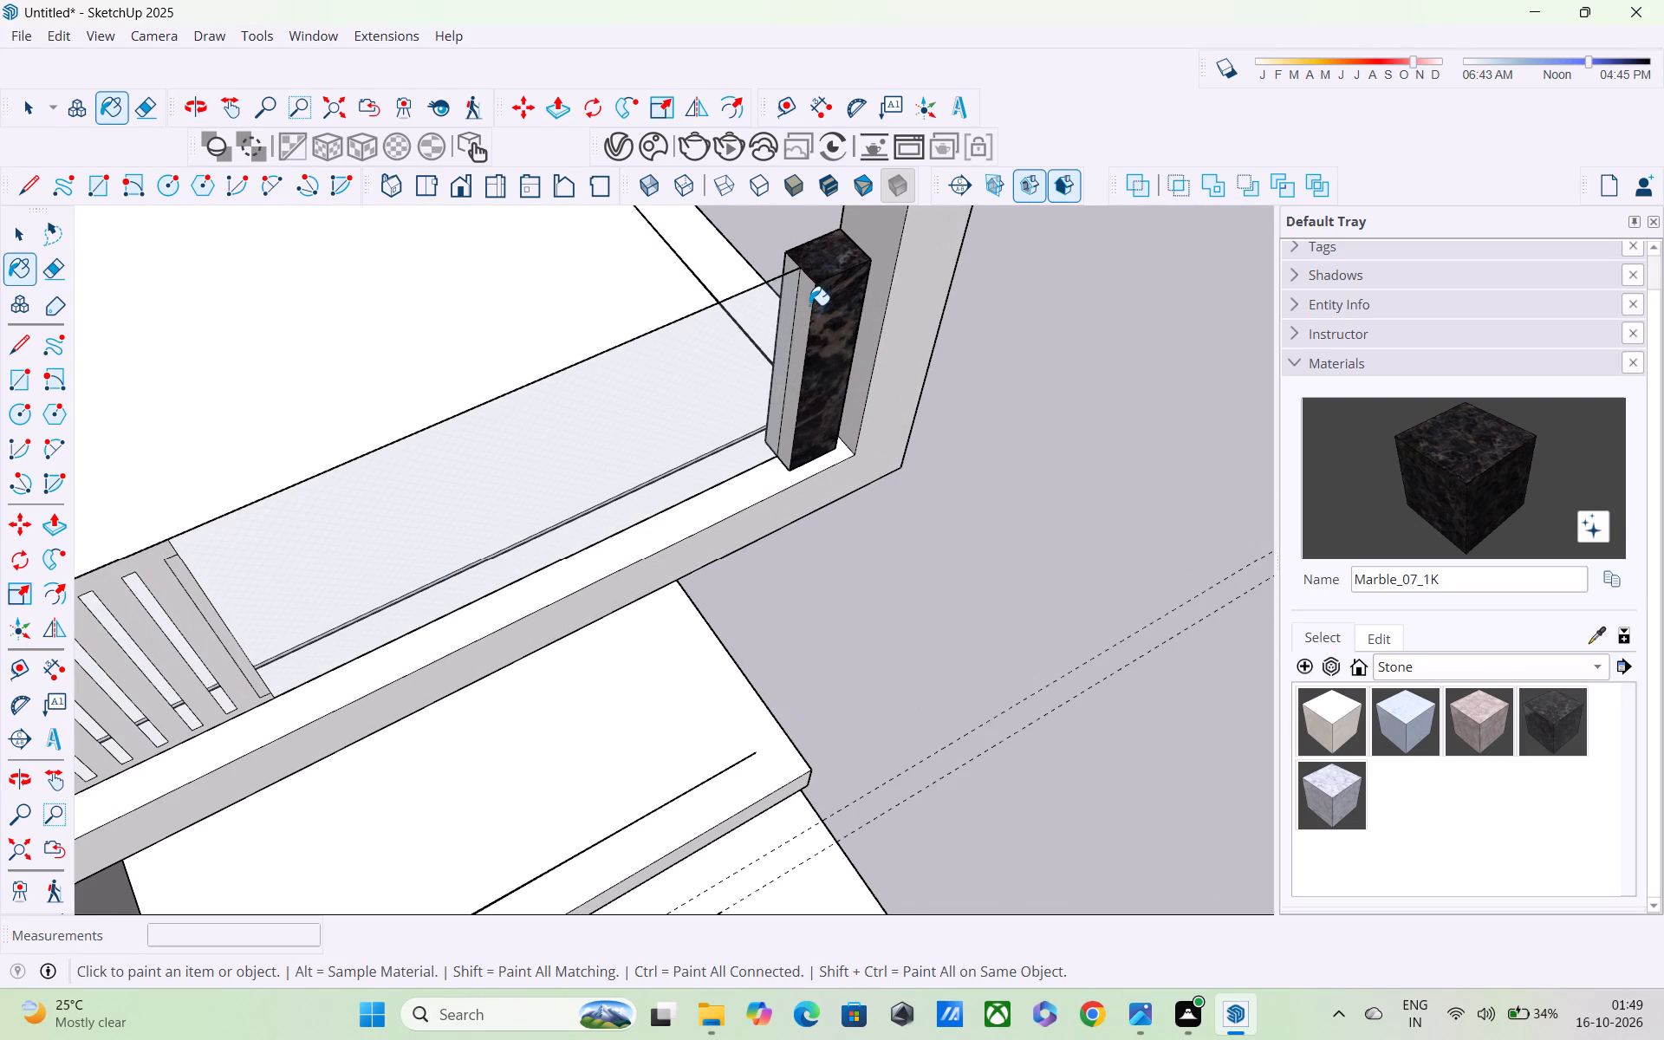
pyautogui.click(809, 305)
pyautogui.moveTo(791, 292); pyautogui.dragTo(1055, 285, button='middle')
pyautogui.scroll(3, 738, 288)
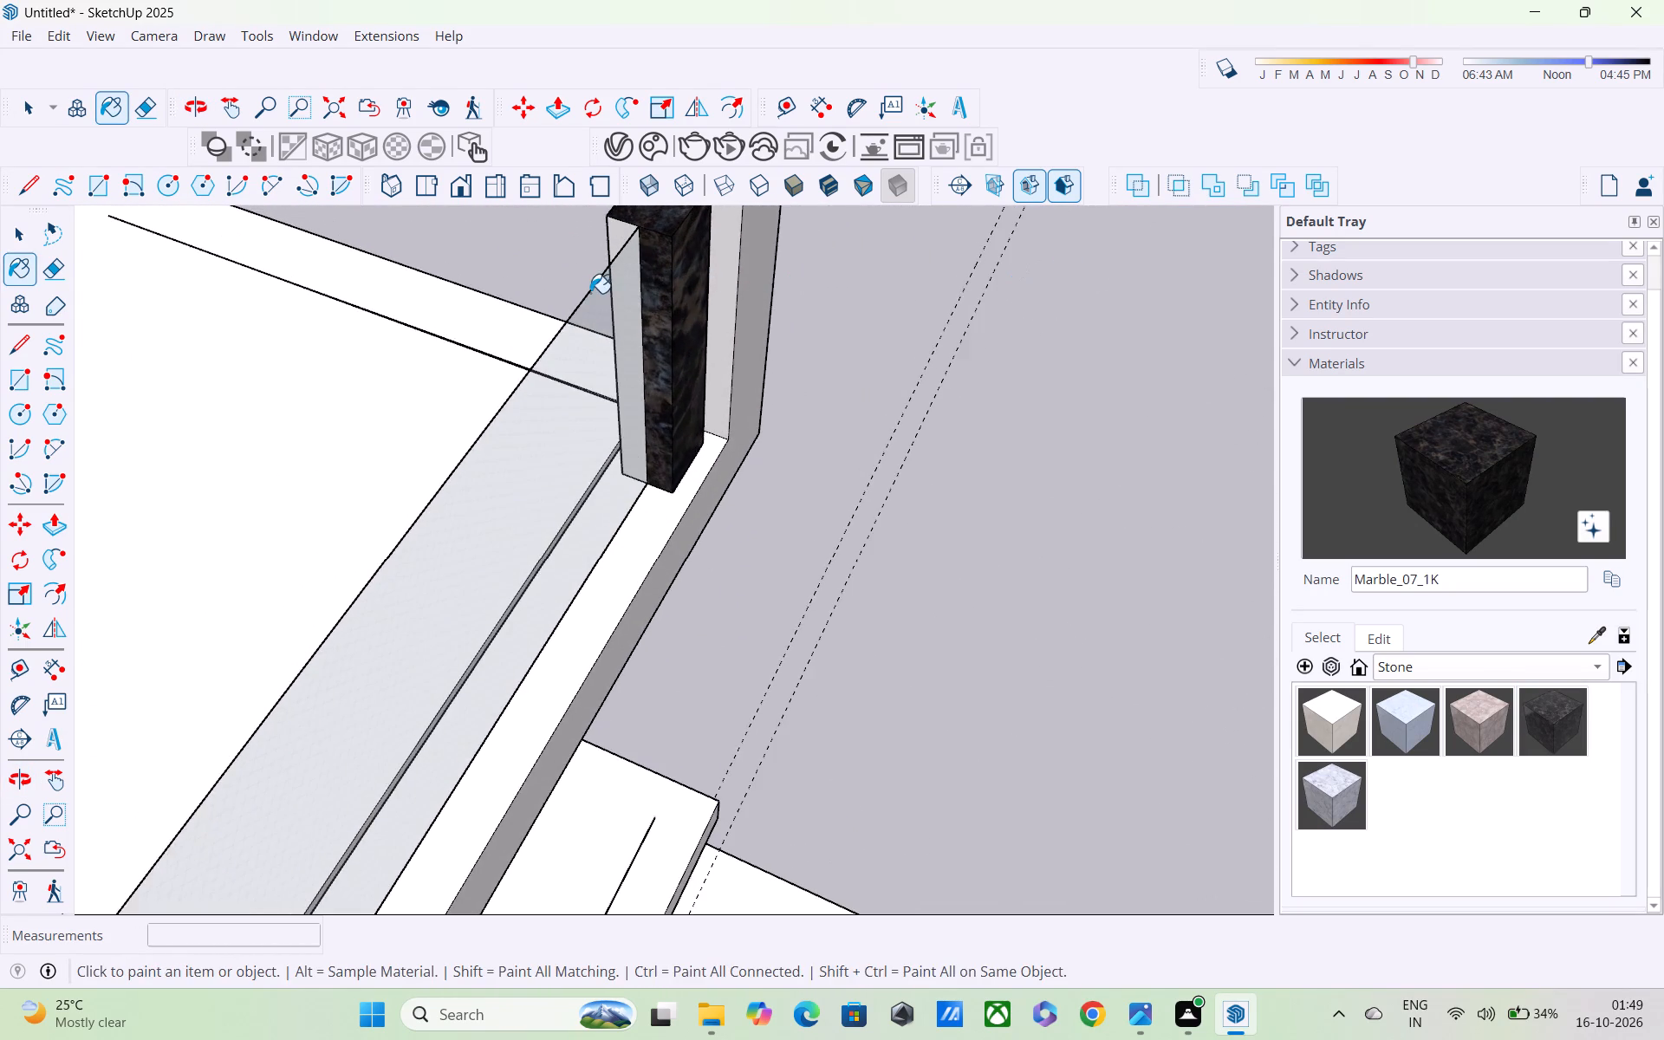
pyautogui.moveTo(596, 300); pyautogui.dragTo(805, 319, button='middle')
pyautogui.click(574, 286)
pyautogui.moveTo(572, 315); pyautogui.dragTo(892, 287, button='middle')
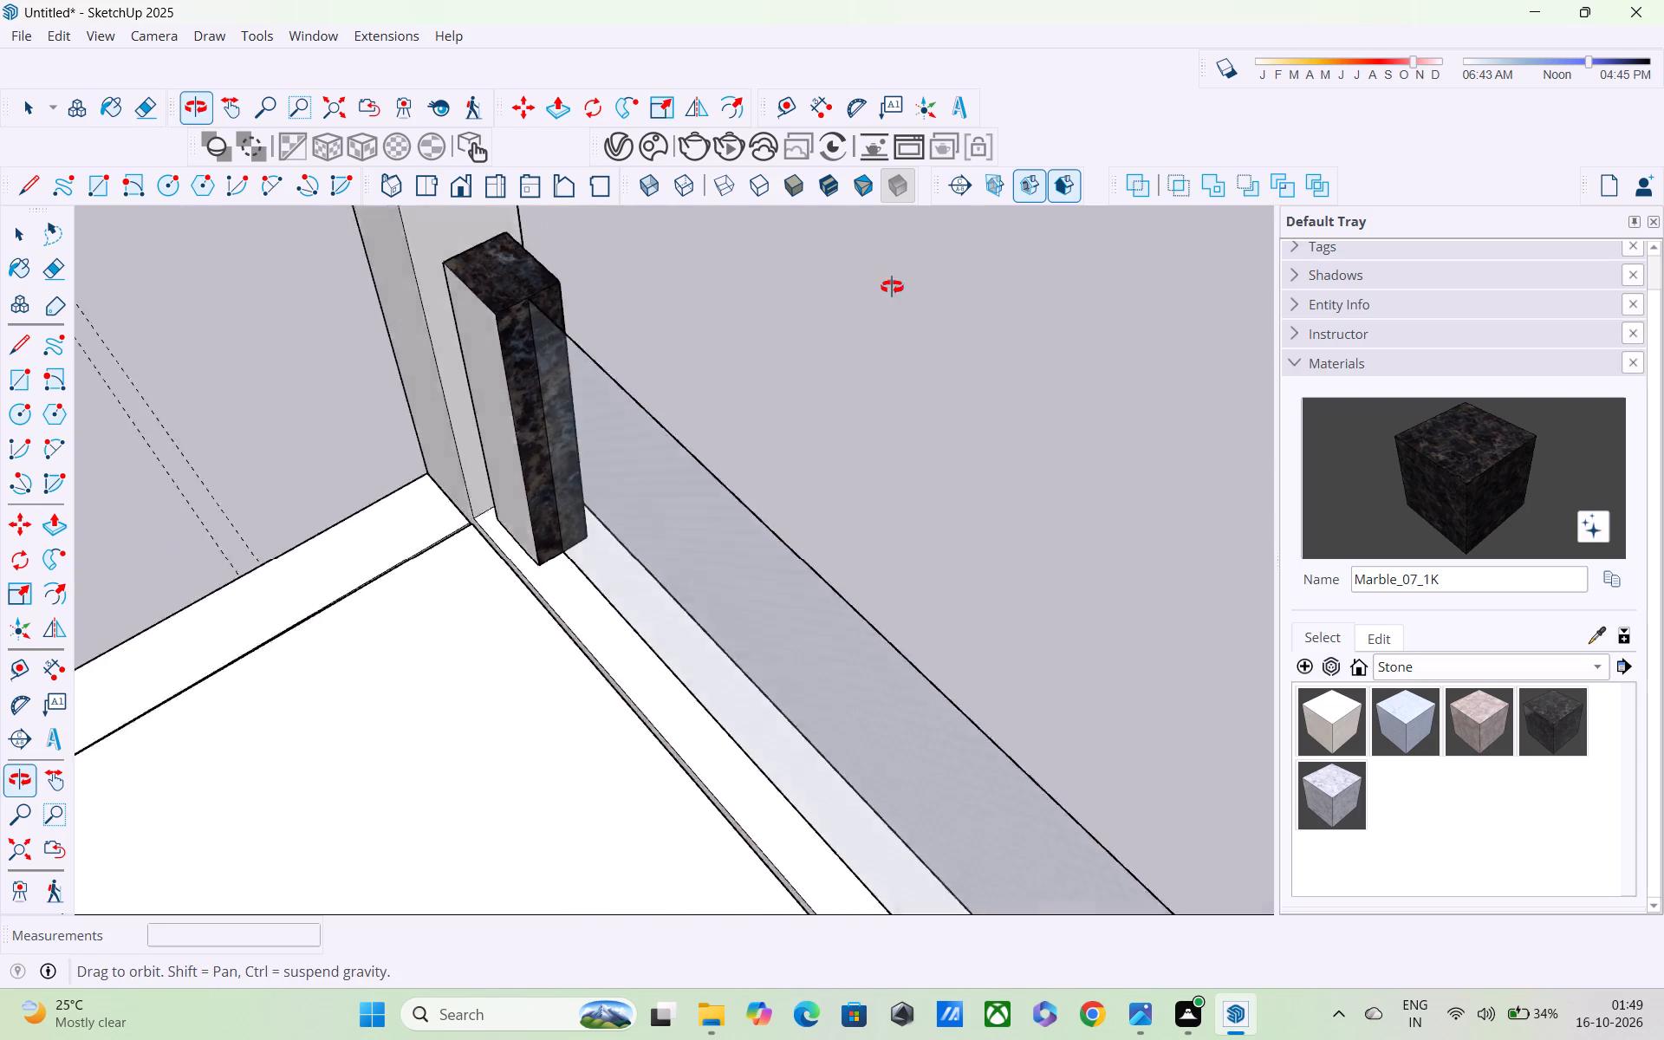
pyautogui.moveTo(892, 287); pyautogui.dragTo(970, 237, button='middle')
pyautogui.click(467, 349)
# Paint the top and tower-facing side of the railing post beside the tower with Marble_07_1K.
pyautogui.scroll(-5, 508, 364)
pyautogui.scroll(-1, 655, 426)
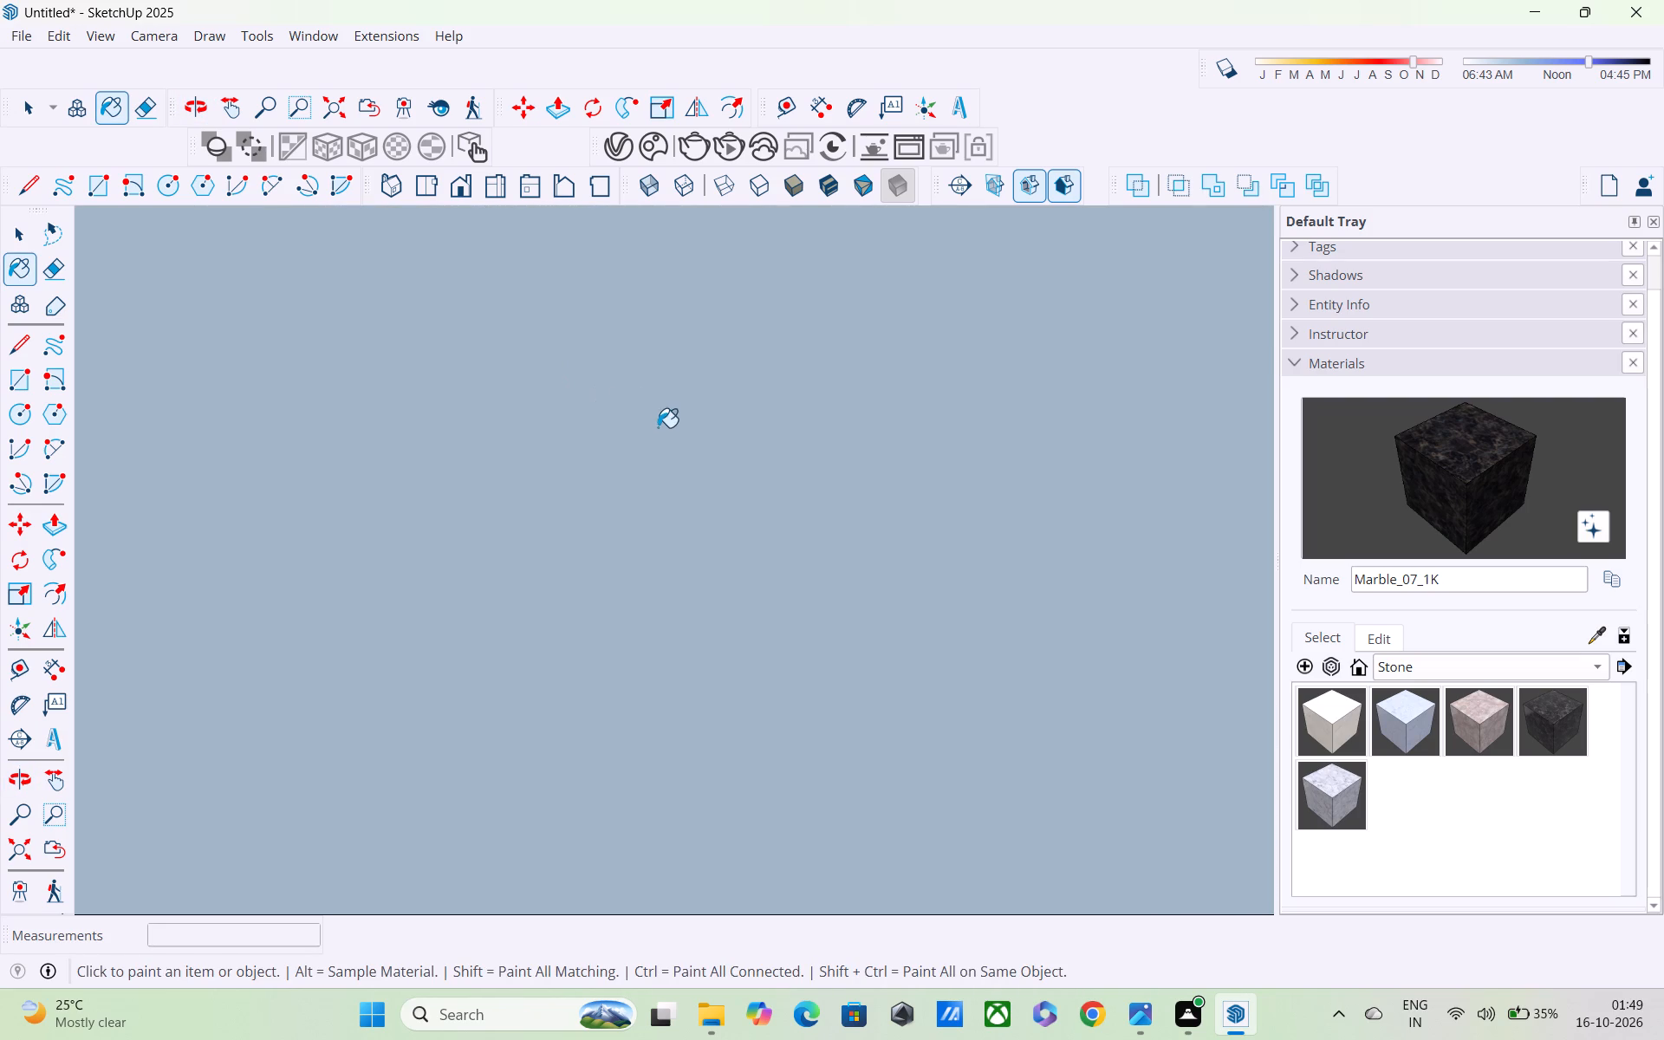
pyautogui.scroll(-1, 658, 427)
pyautogui.click(19, 844)
pyautogui.scroll(-4, 215, 843)
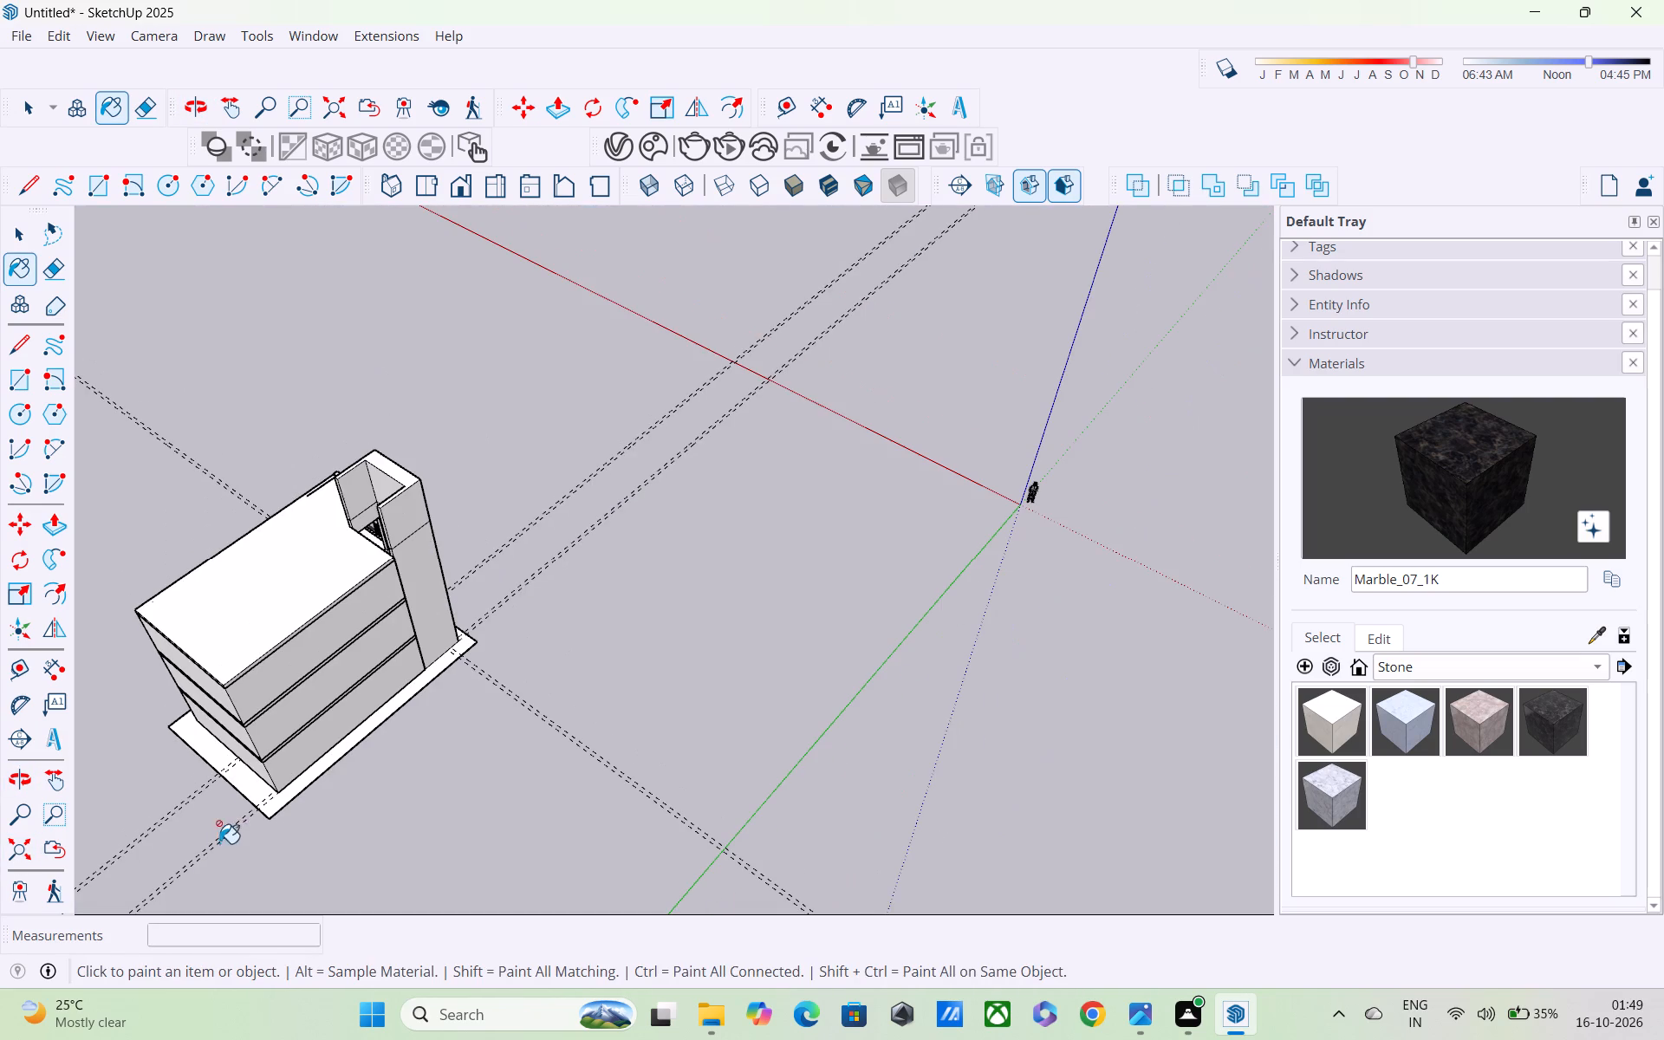
pyautogui.moveTo(406, 615); pyautogui.dragTo(91, 569, button='middle')
pyautogui.scroll(-1, 500, 493)
pyautogui.moveTo(549, 484); pyautogui.dragTo(283, 466, button='middle')
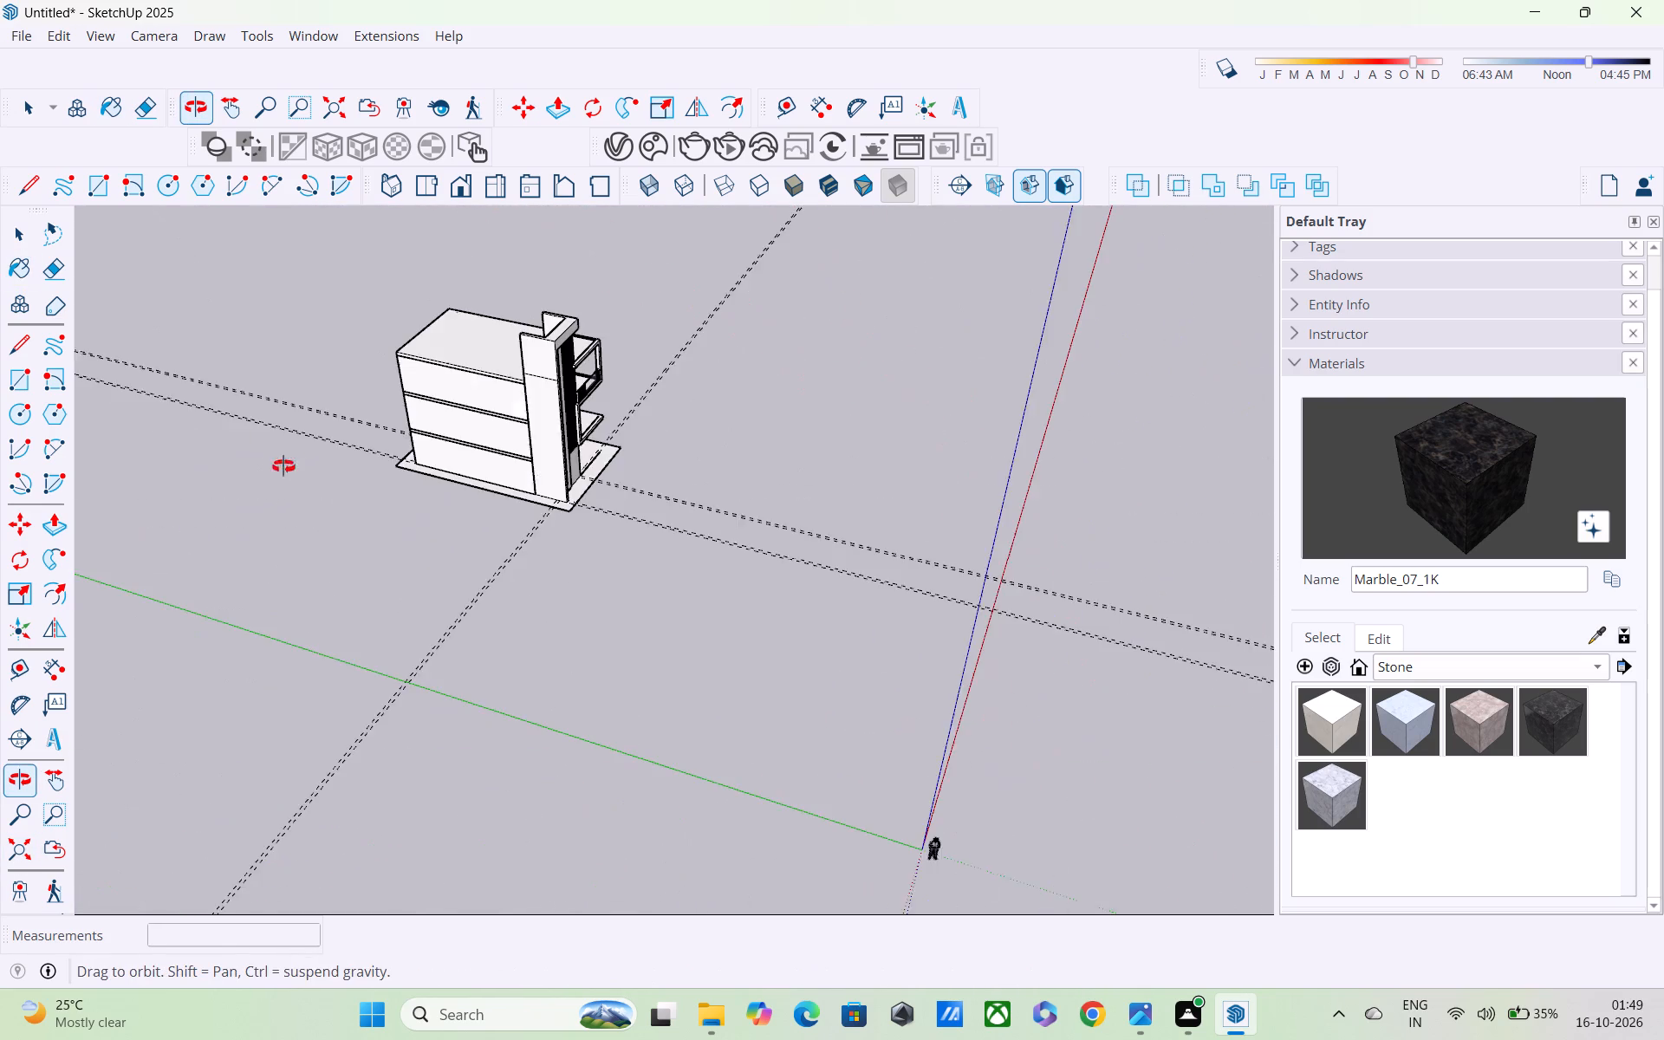
pyautogui.moveTo(283, 466); pyautogui.dragTo(283, 465, button='middle')
pyautogui.scroll(4, 884, 400)
pyautogui.scroll(1, 646, 416)
pyautogui.moveTo(612, 413); pyautogui.dragTo(410, 447, button='middle')
pyautogui.scroll(8, 502, 376)
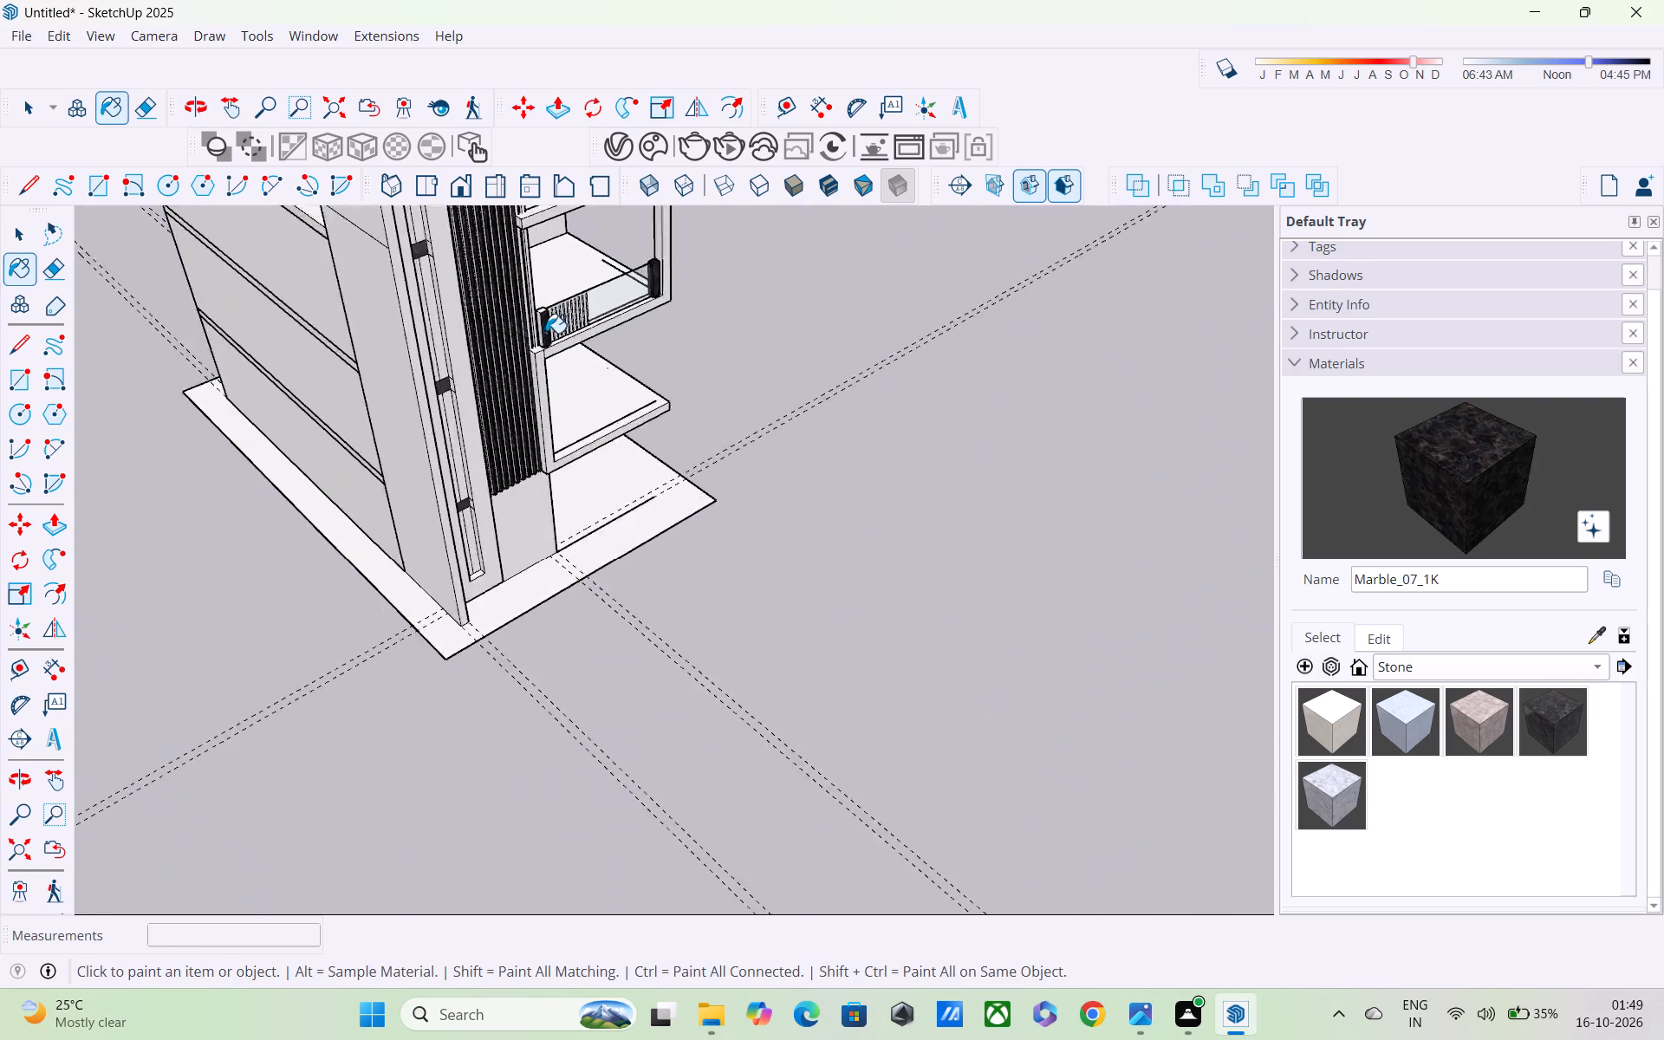
pyautogui.scroll(9, 546, 333)
pyautogui.moveTo(545, 316); pyautogui.dragTo(567, 380, button='middle')
pyautogui.scroll(4, 538, 327)
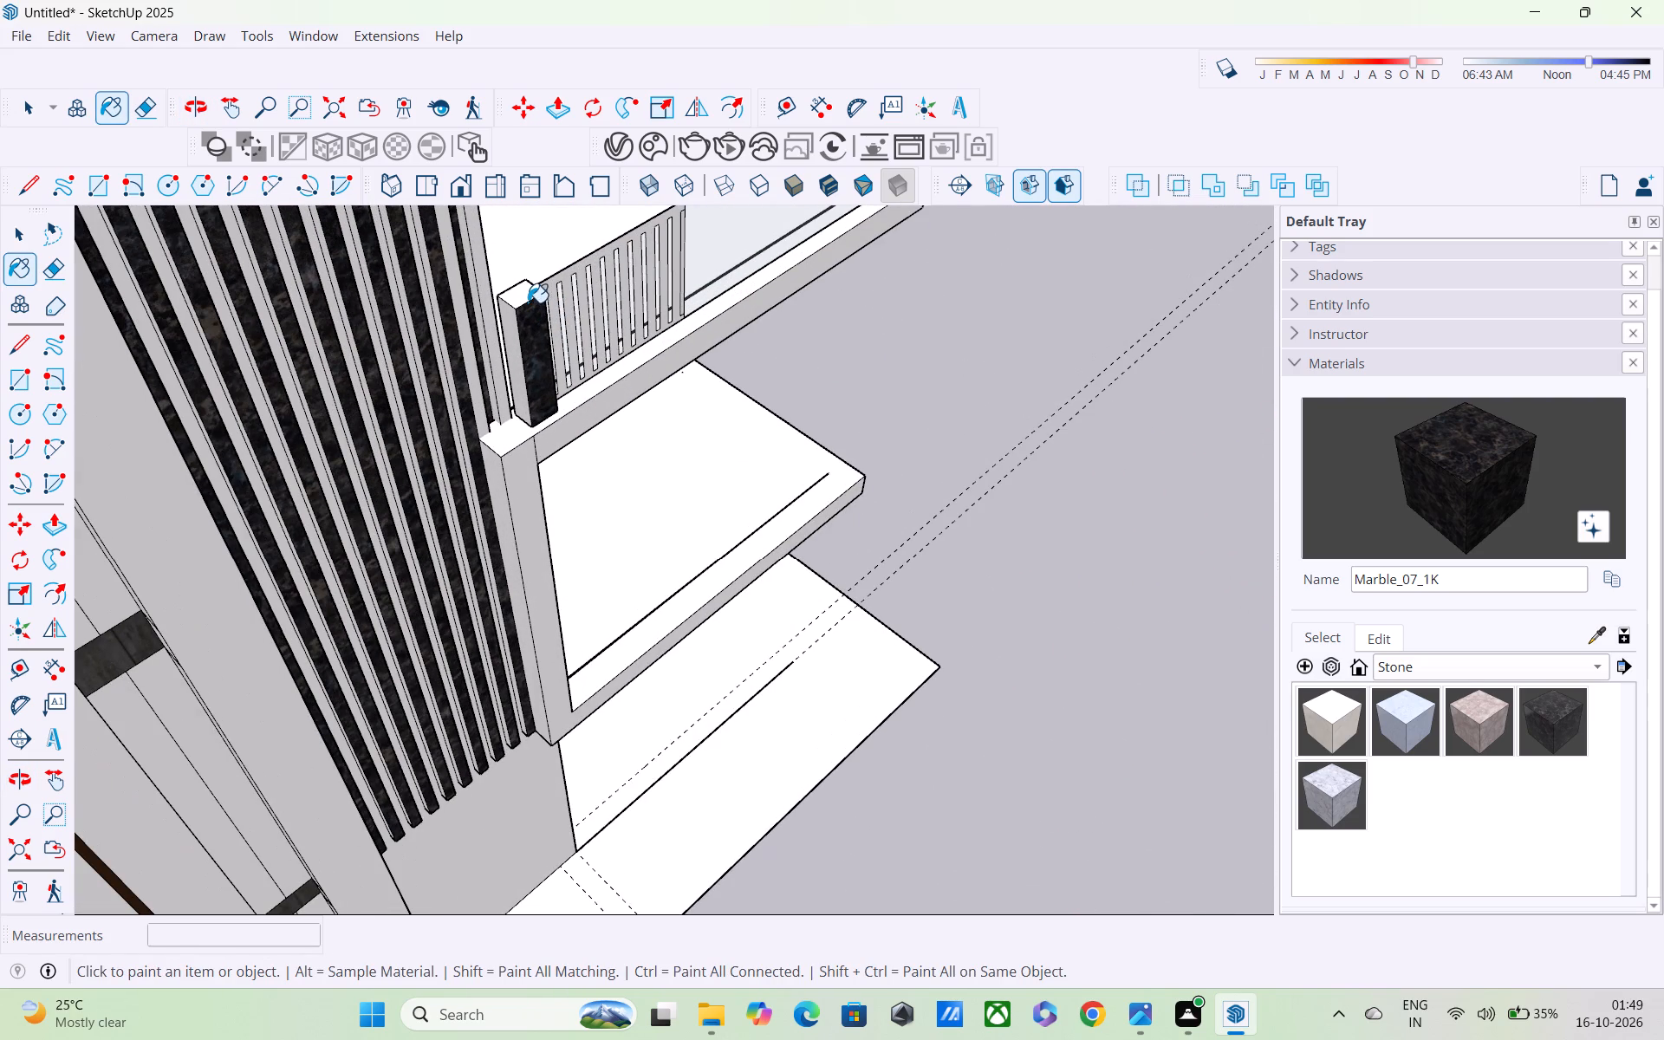
pyautogui.click(528, 302)
pyautogui.click(518, 295)
pyautogui.click(514, 329)
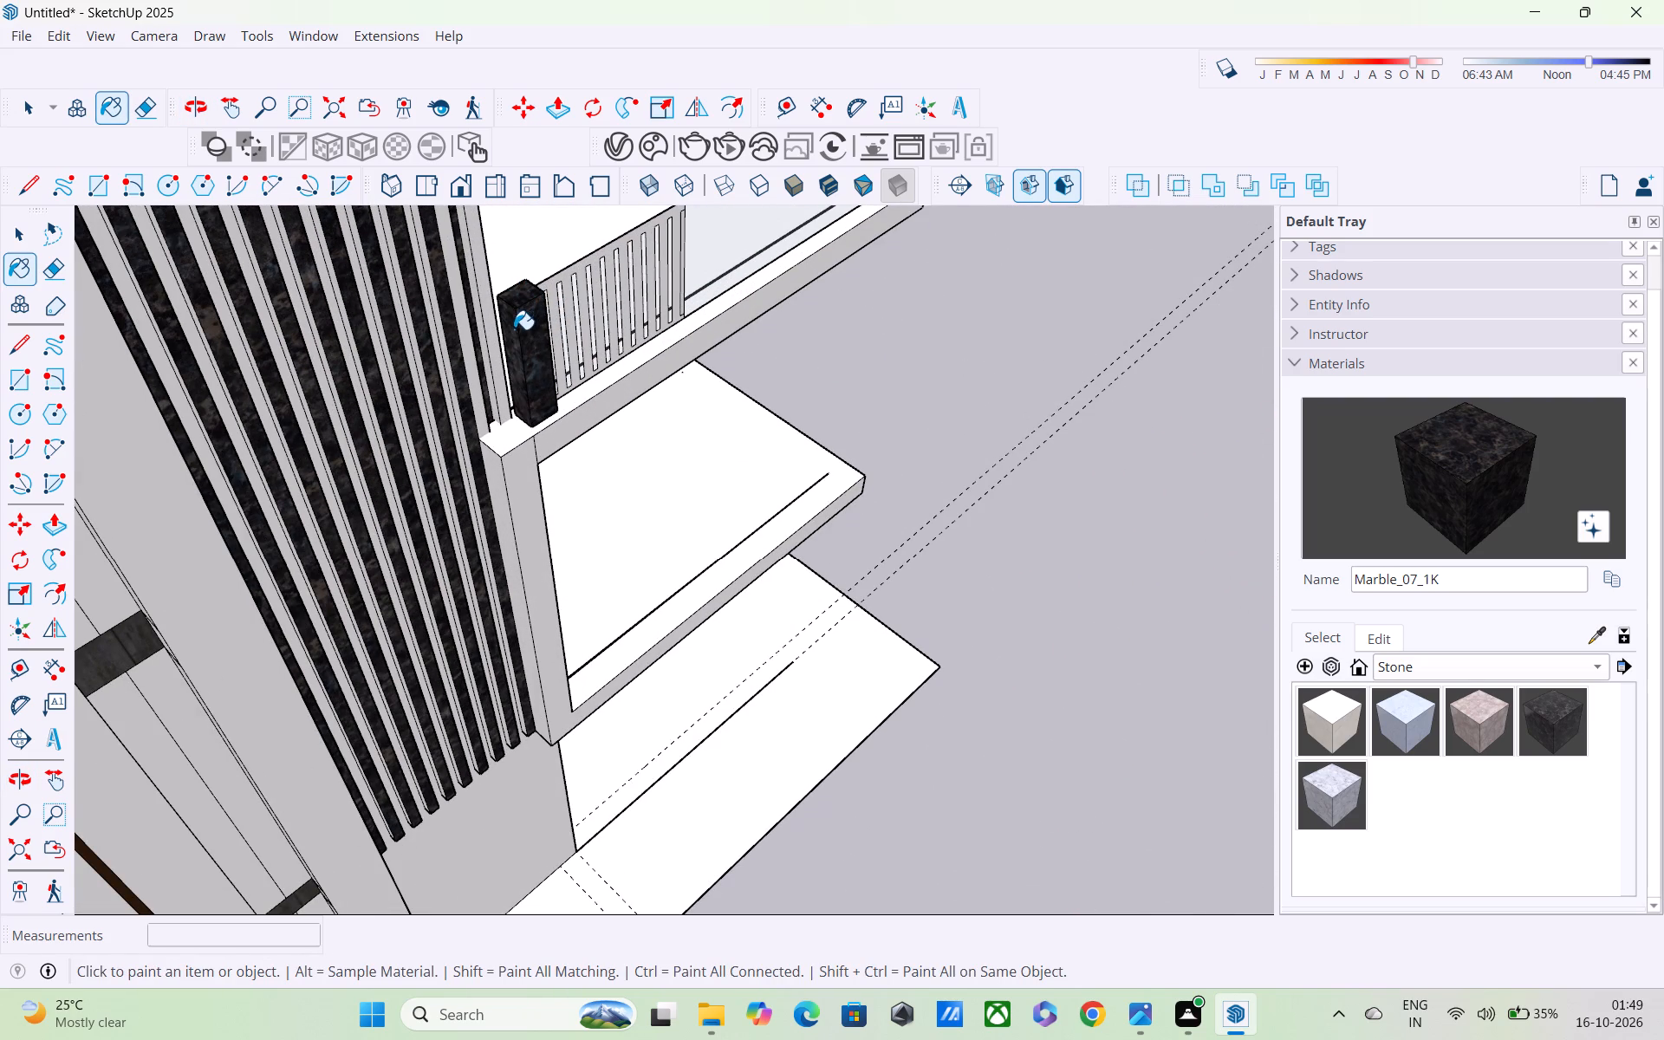
# Paint the railing-side faces and the back face of the post beside the tower with Marble_07_1K.
pyautogui.scroll(-1, 519, 334)
pyautogui.moveTo(523, 367); pyautogui.dragTo(420, 587, button='middle')
pyautogui.scroll(4, 584, 482)
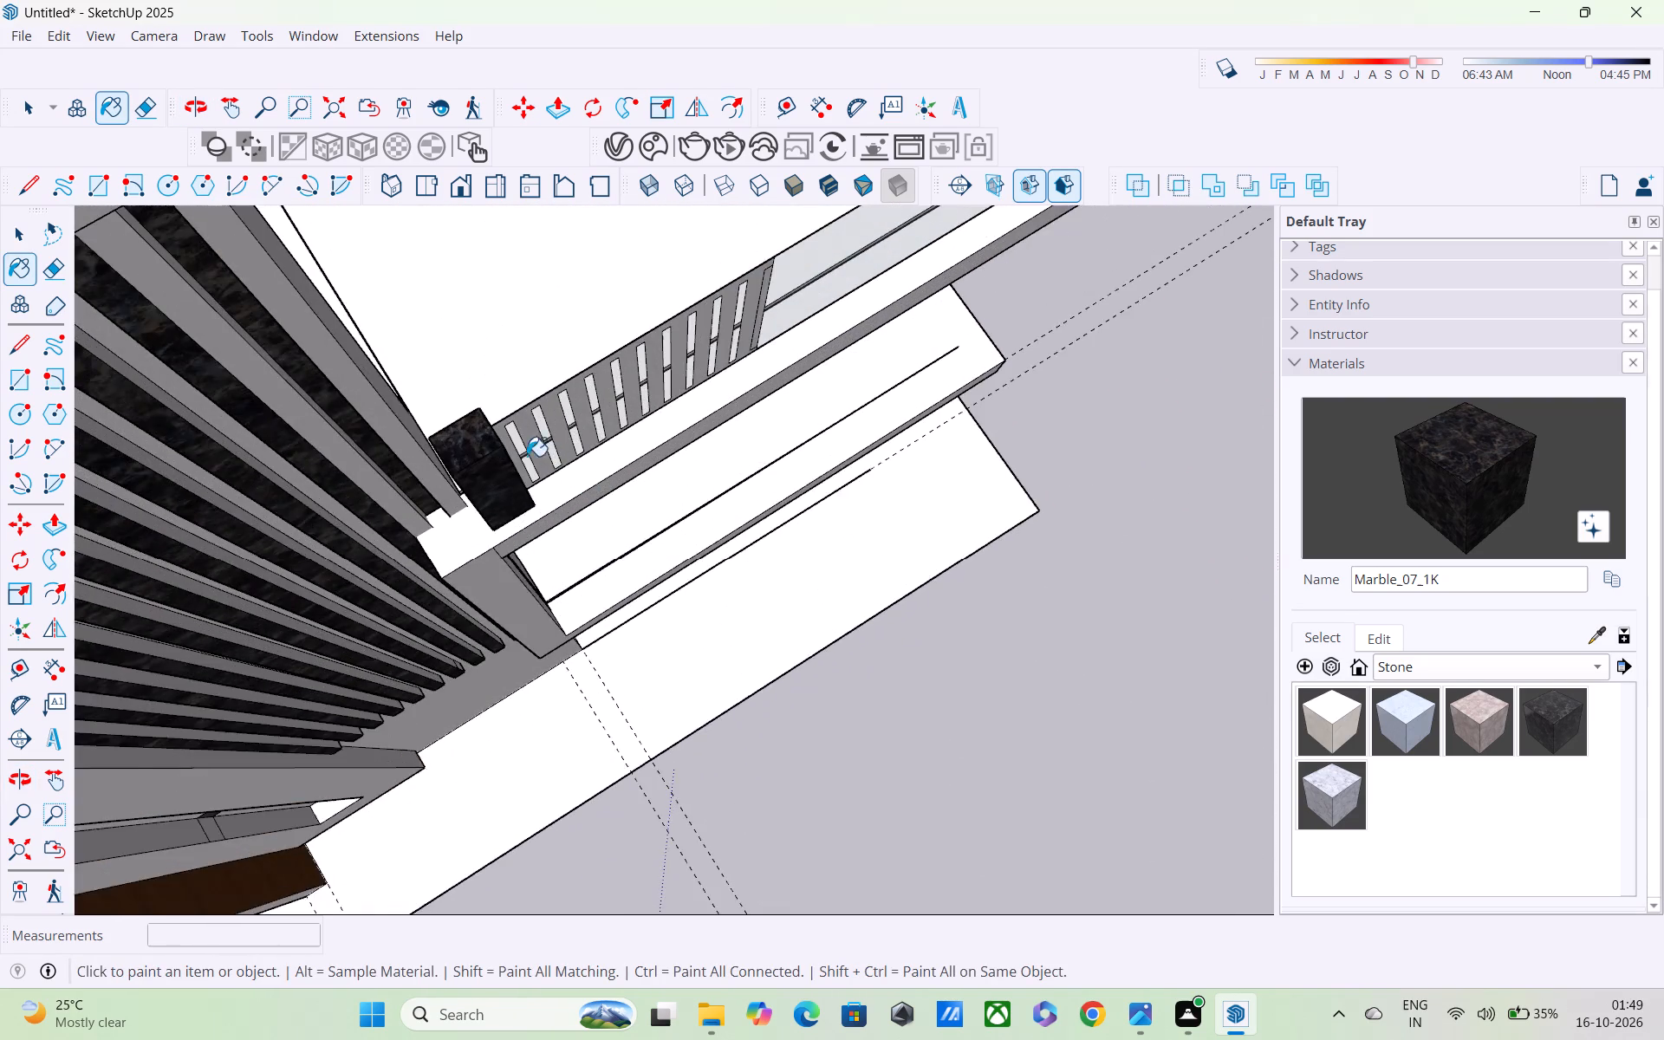
pyautogui.scroll(3, 512, 441)
pyautogui.moveTo(488, 452); pyautogui.dragTo(290, 413, button='middle')
pyautogui.scroll(1, 339, 434)
pyautogui.moveTo(673, 399); pyautogui.dragTo(429, 290, button='middle')
pyautogui.scroll(1, 429, 290)
pyautogui.scroll(4, 726, 335)
pyautogui.moveTo(693, 361); pyautogui.dragTo(602, 296, button='middle')
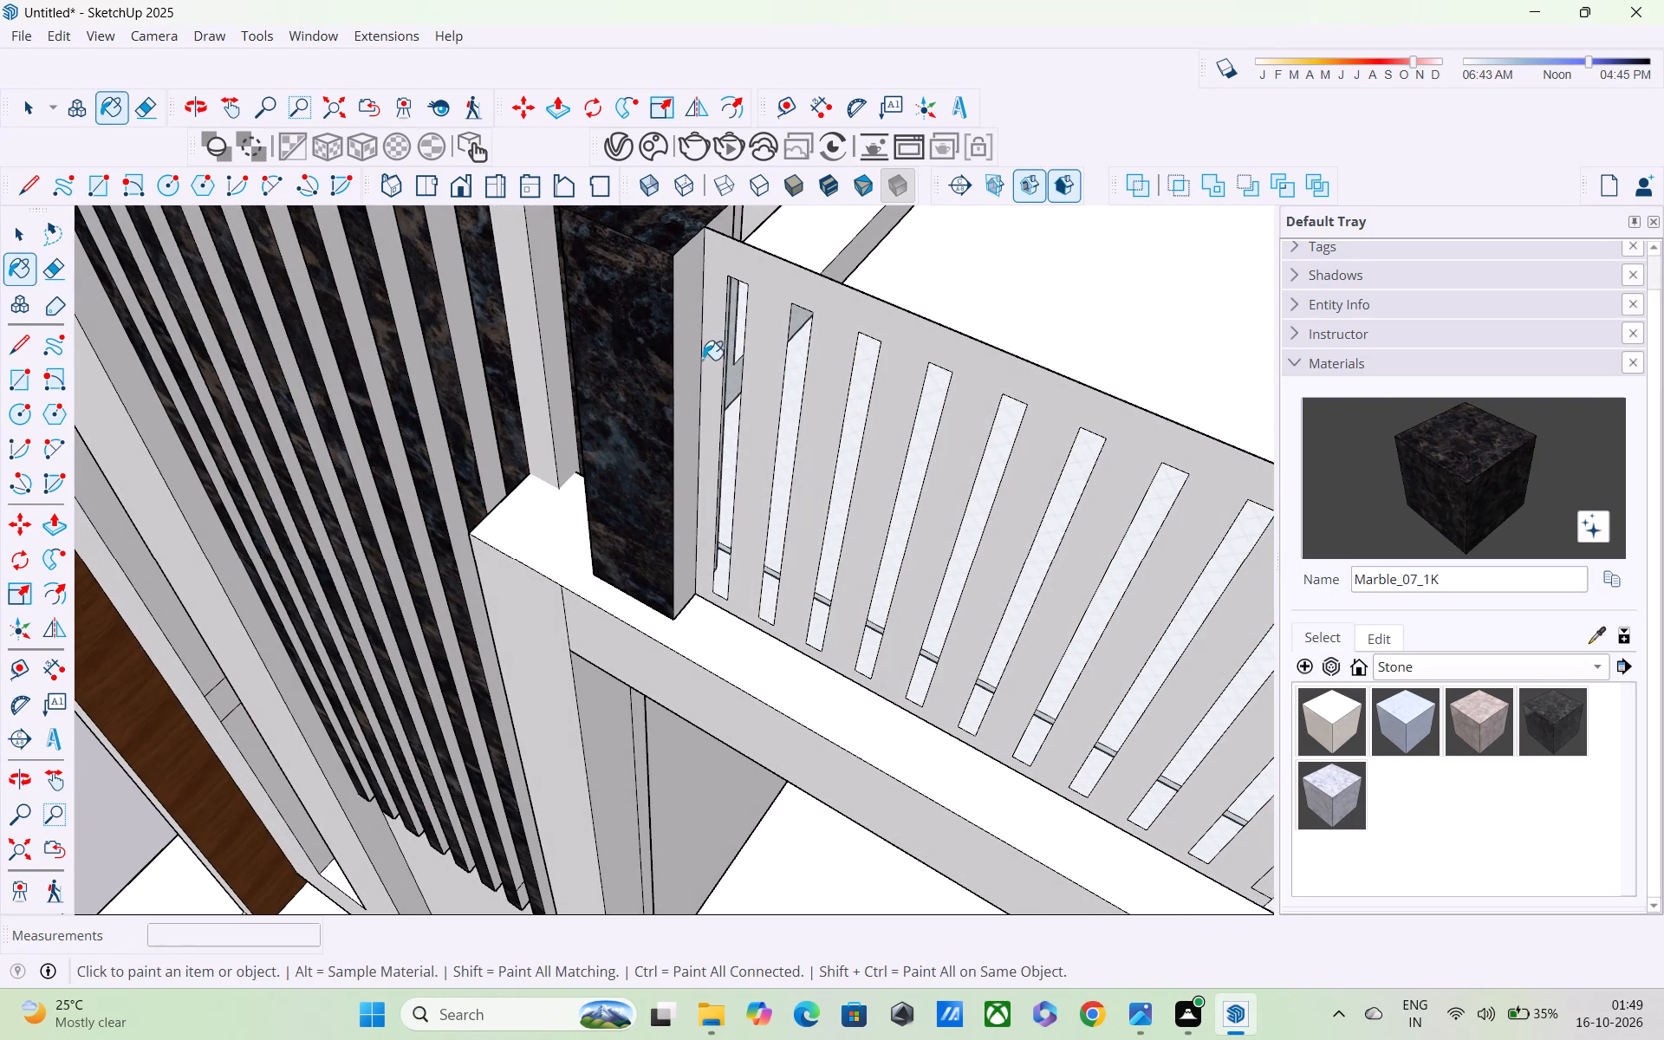
pyautogui.click(692, 372)
pyautogui.moveTo(732, 339); pyautogui.dragTo(432, 461, button='middle')
pyautogui.scroll(3, 764, 393)
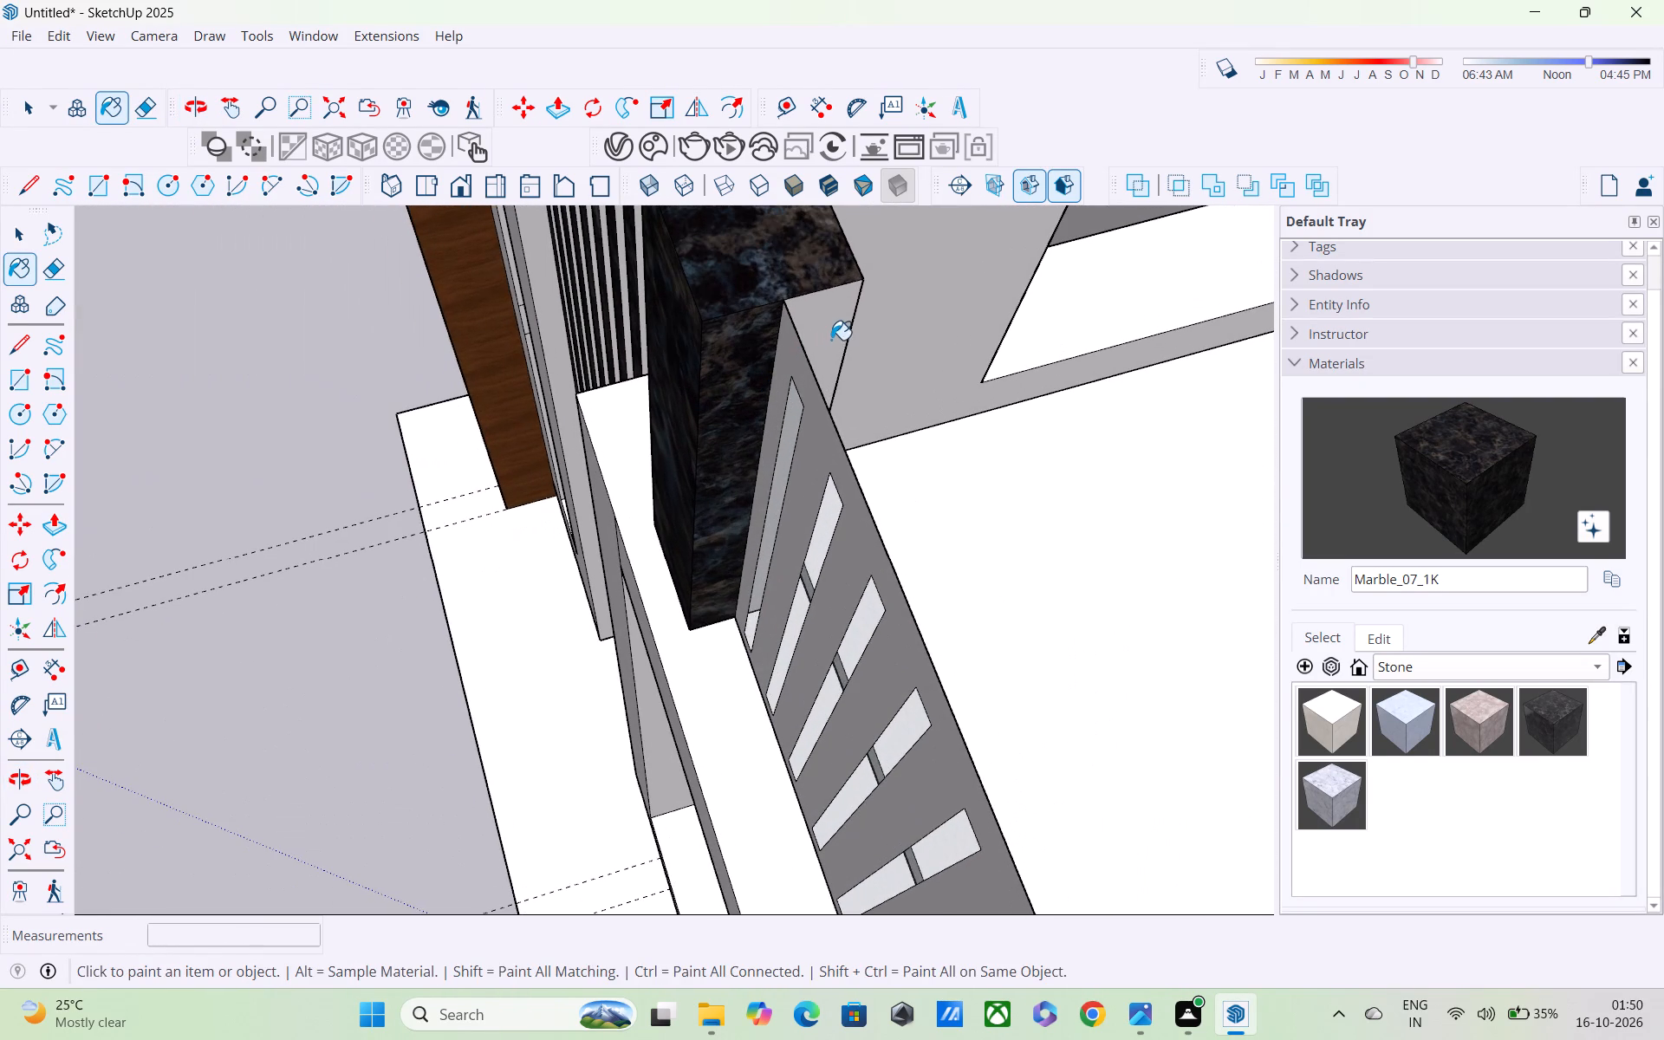
pyautogui.click(832, 339)
pyautogui.moveTo(799, 350); pyautogui.dragTo(448, 352, button='middle')
pyautogui.click(908, 404)
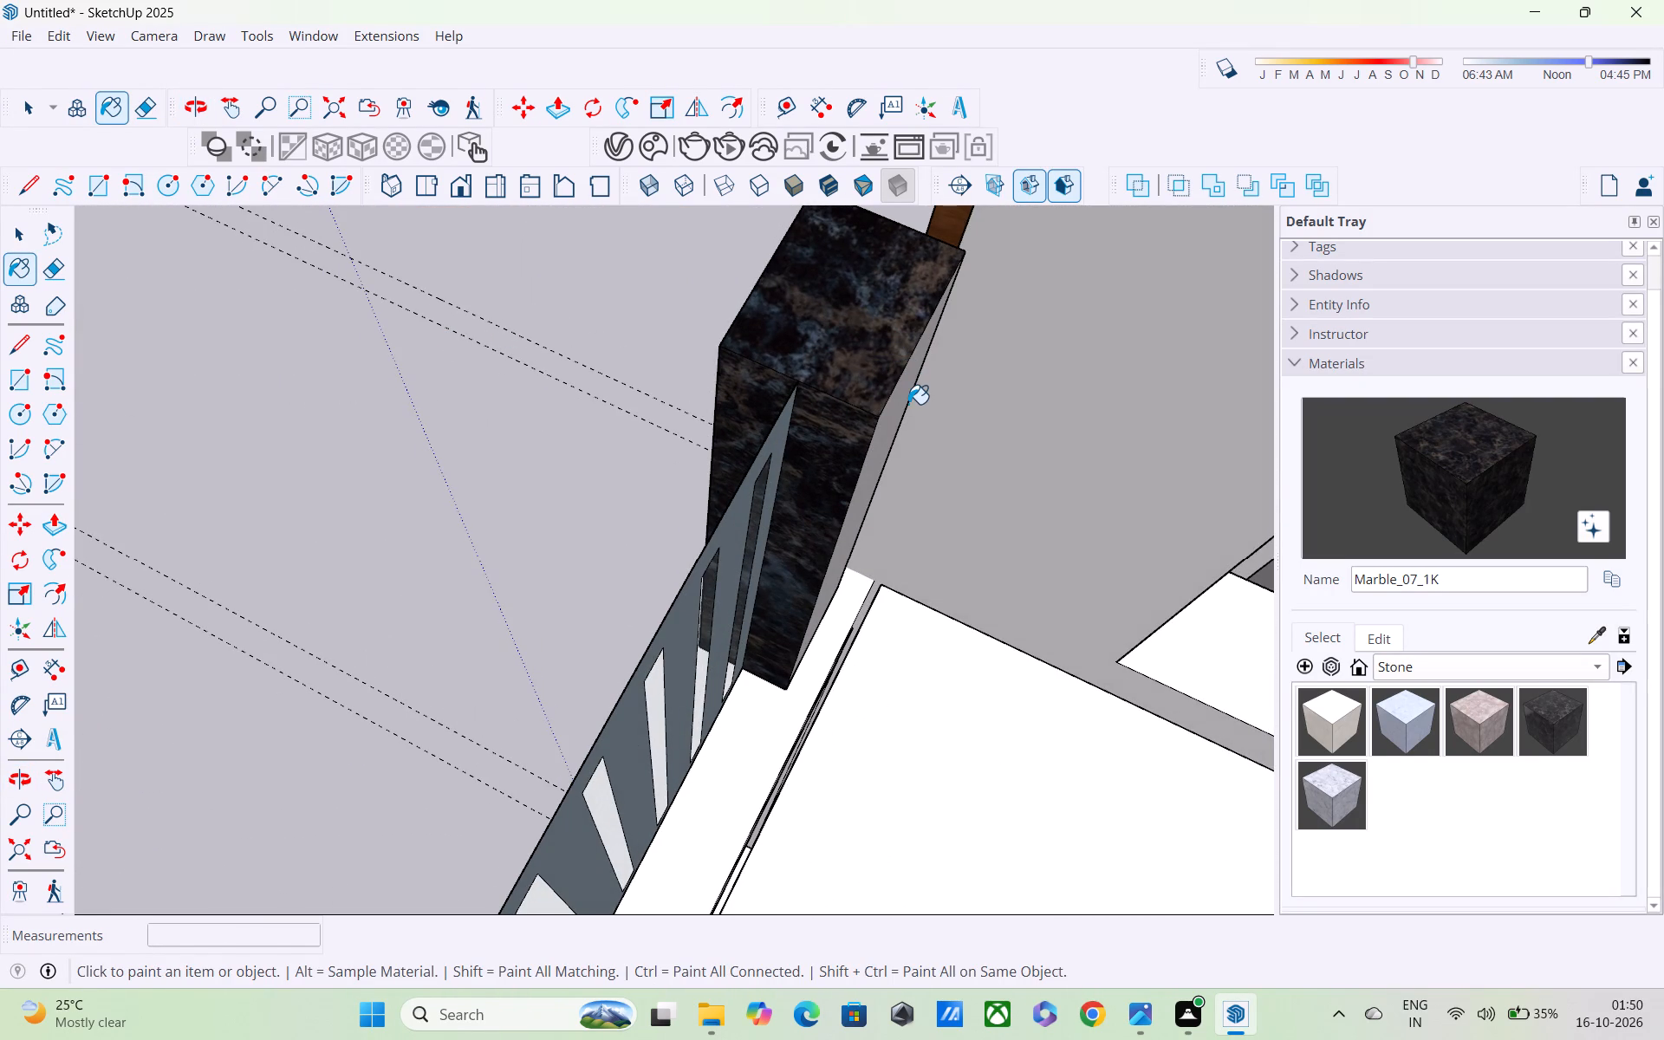
pyautogui.click(895, 420)
# Examine the finished post beside the tower and the strips of the balcony railing.
pyautogui.scroll(-6, 895, 420)
pyautogui.moveTo(912, 446); pyautogui.dragTo(1283, 344, button='middle')
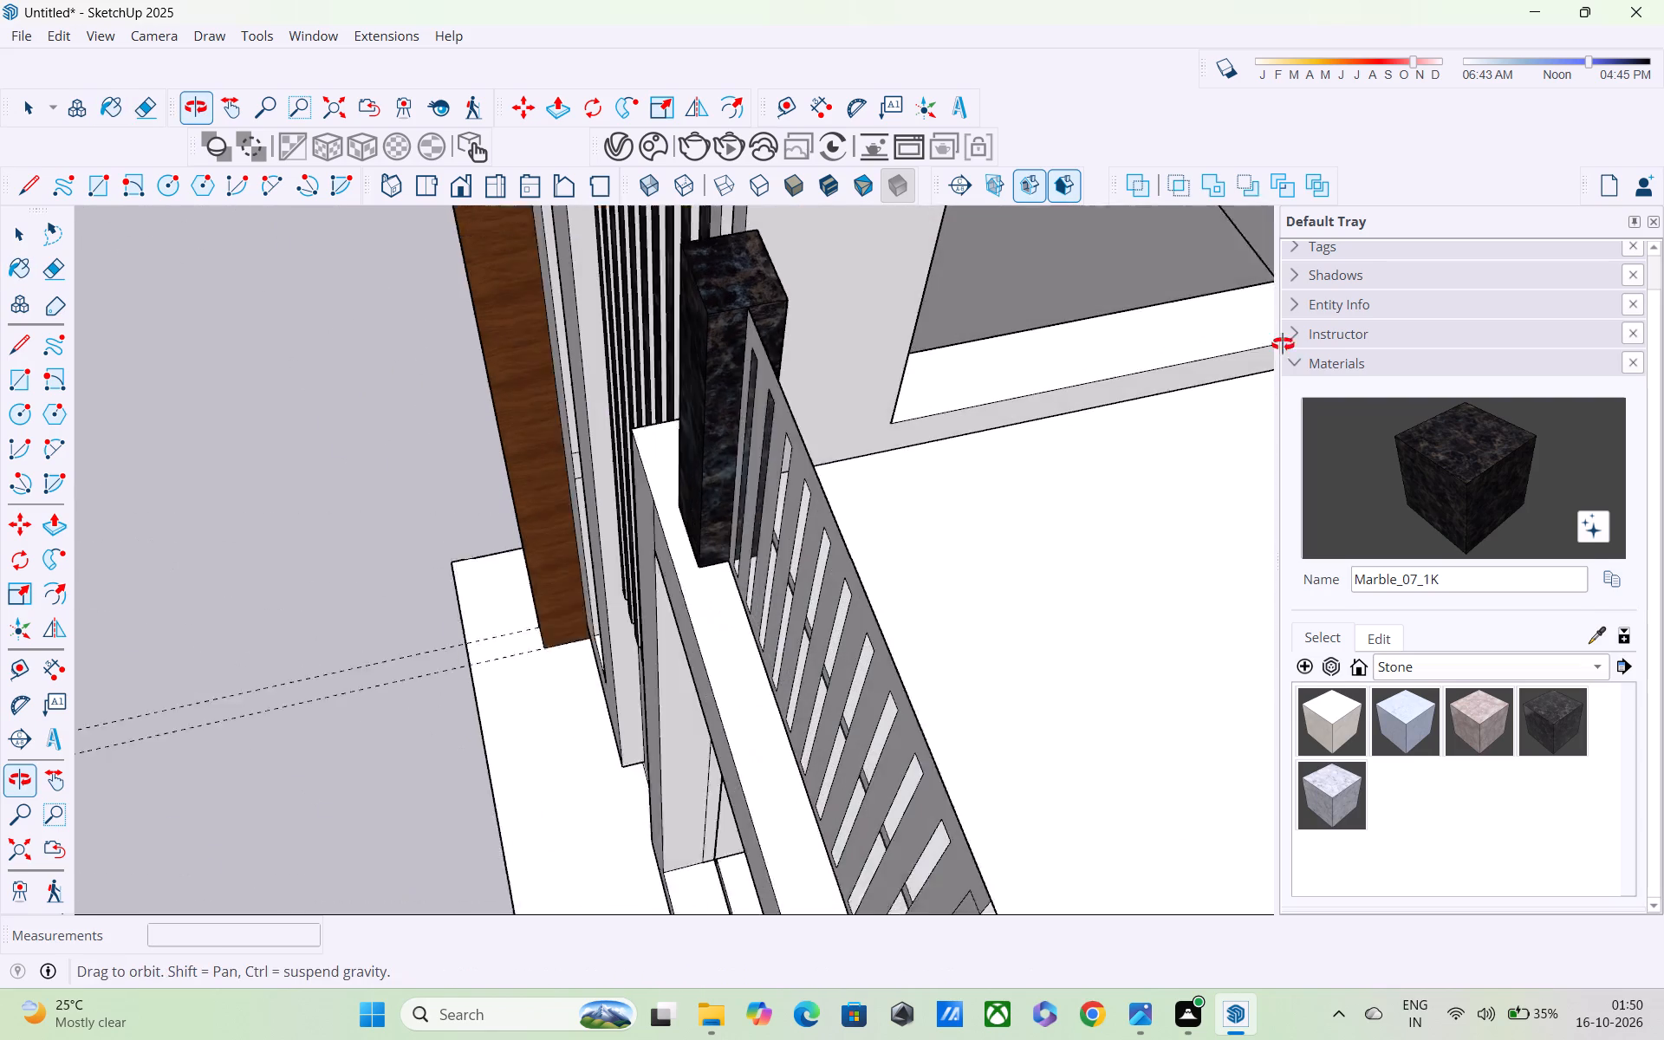
pyautogui.moveTo(1283, 344); pyautogui.dragTo(1296, 331, button='middle')
pyautogui.scroll(1, 1296, 331)
pyautogui.scroll(-6, 1296, 339)
pyautogui.scroll(-2, 1026, 621)
pyautogui.moveTo(876, 772); pyautogui.dragTo(1120, 537, button='middle')
pyautogui.scroll(1, 1120, 537)
pyautogui.scroll(-6, 1115, 540)
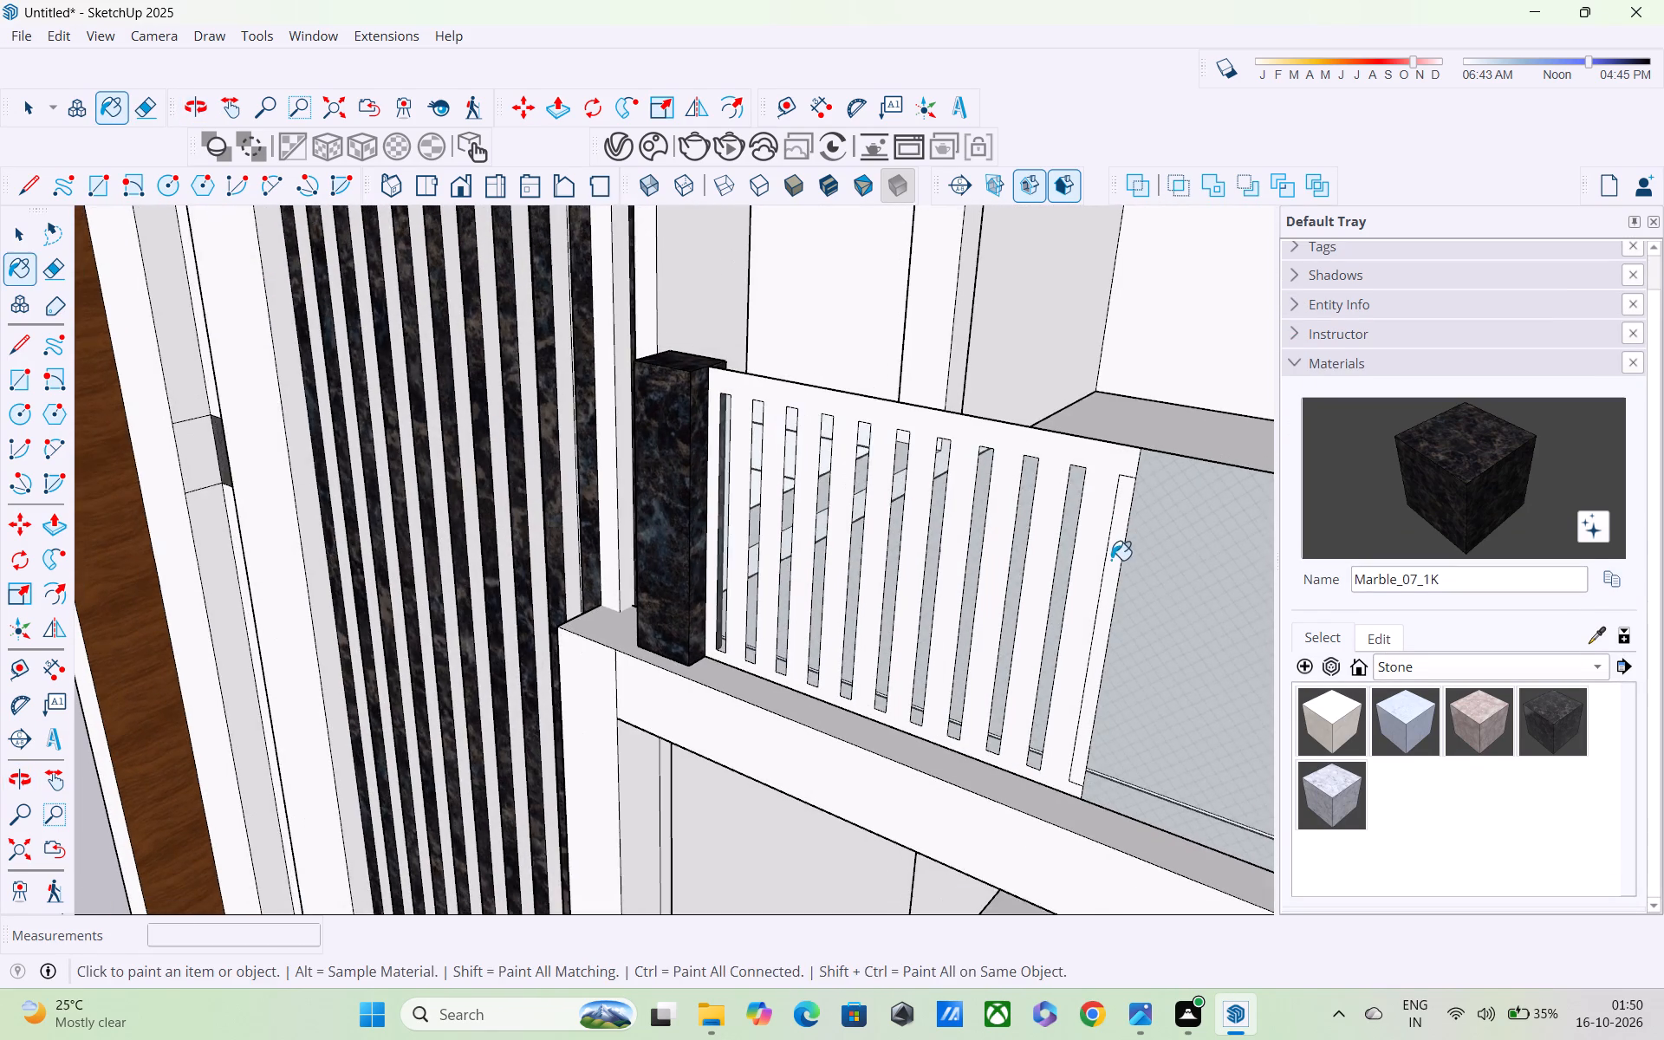
# Examine the whole building from several sides, ending at the open front edge of the balcony slab below the finished railing.
pyautogui.scroll(-1, 1085, 634)
pyautogui.keyDown('shift'); pyautogui.moveTo(1083, 685); pyautogui.dragTo(783, 445, button='middle'); pyautogui.keyUp('shift')
pyautogui.scroll(1, 783, 445)
pyautogui.scroll(-9, 784, 452)
pyautogui.moveTo(829, 523); pyautogui.dragTo(934, 533, button='middle')
pyautogui.scroll(-5, 934, 533)
pyautogui.moveTo(936, 533); pyautogui.dragTo(1060, 465, button='middle')
pyautogui.scroll(-5, 1060, 465)
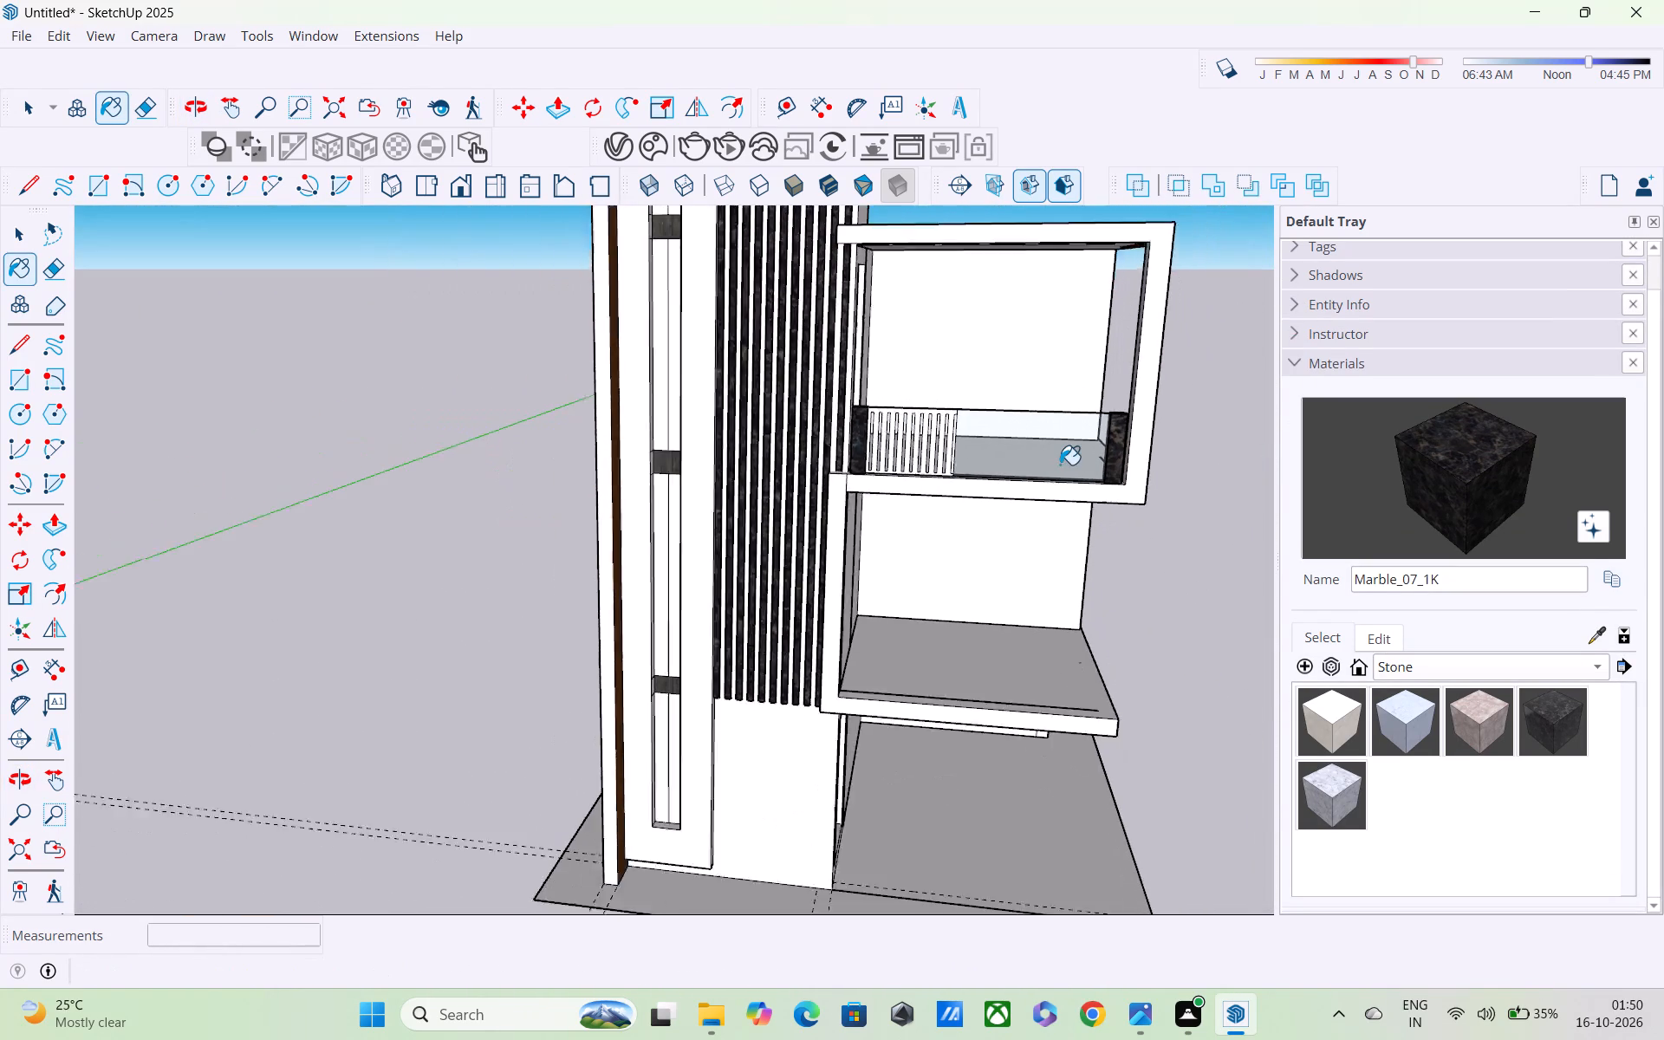
pyautogui.scroll(-8, 961, 510)
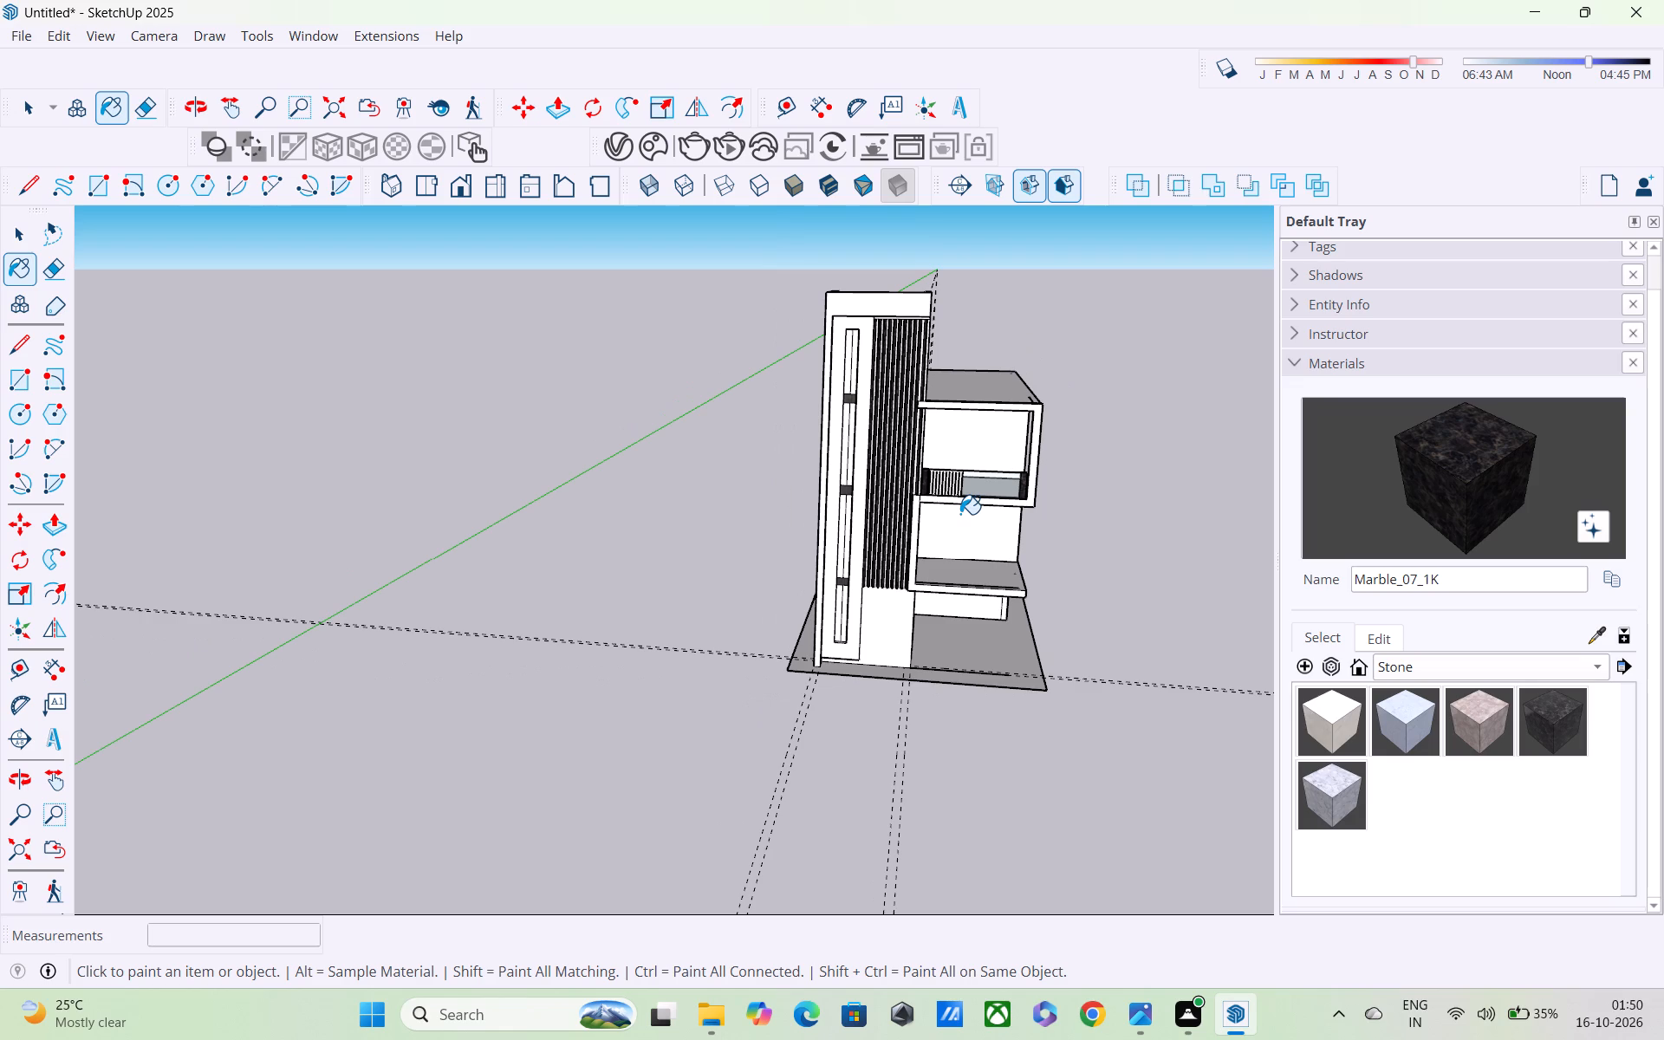
pyautogui.keyDown('shift'); pyautogui.moveTo(960, 514); pyautogui.dragTo(958, 583, button='middle'); pyautogui.keyUp('shift')
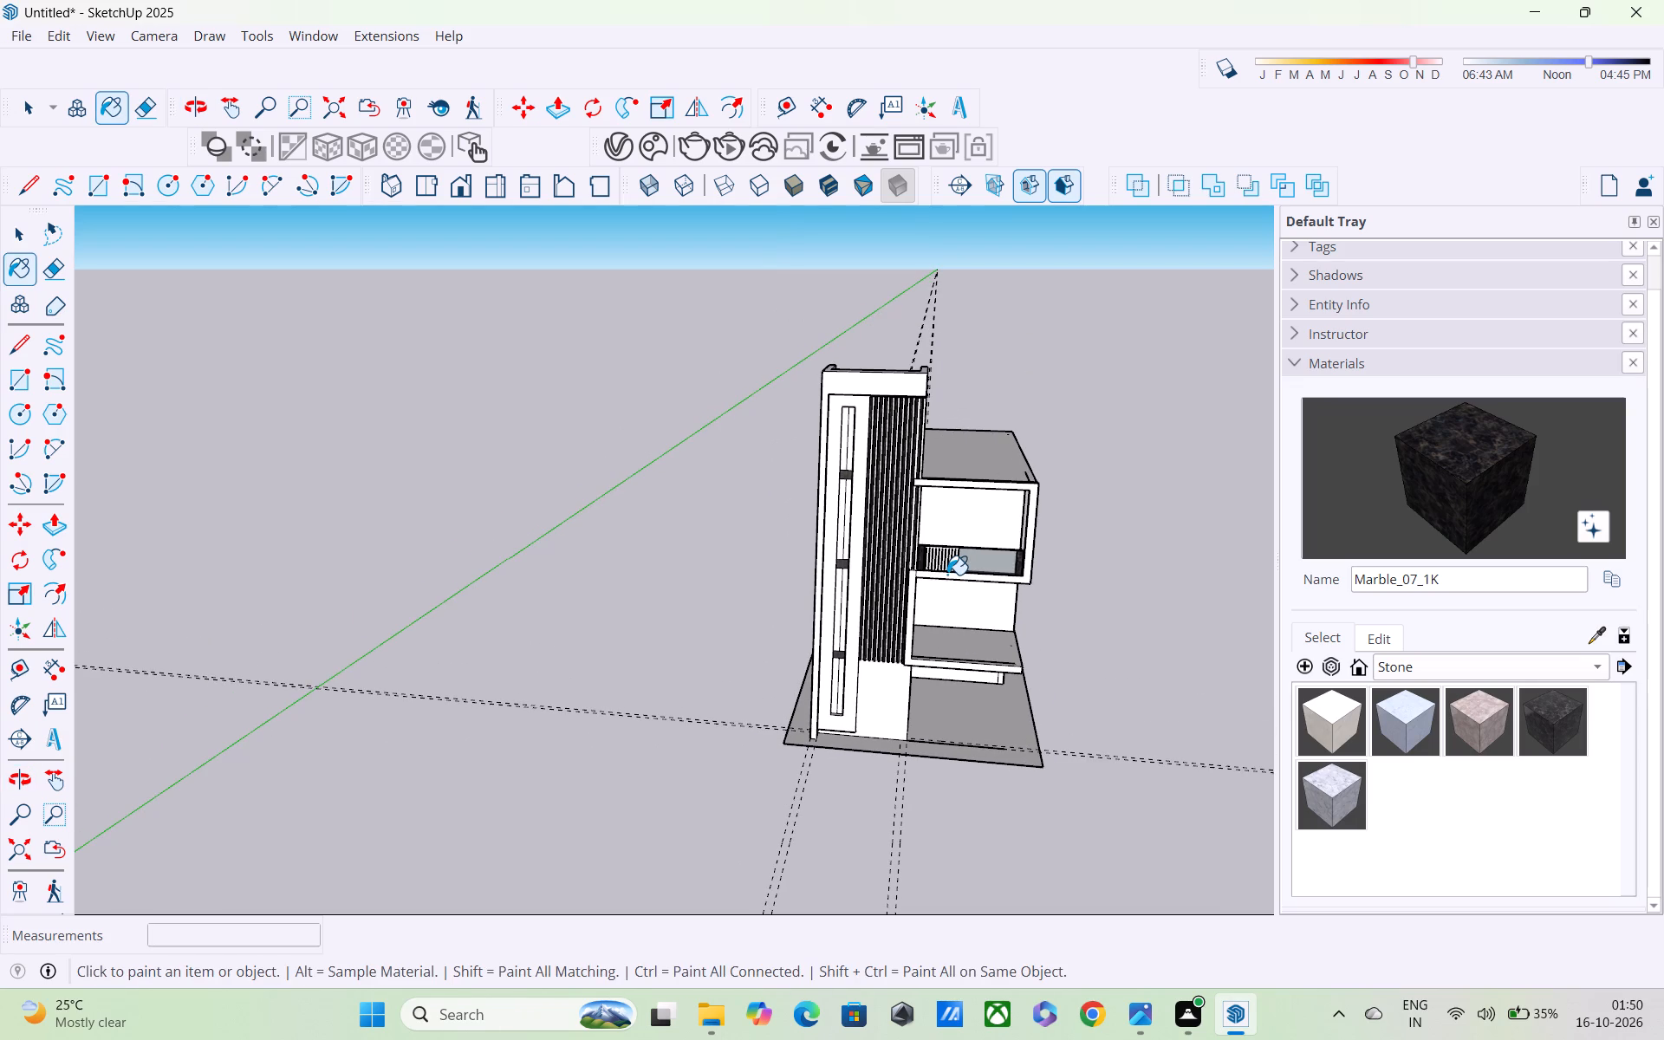
pyautogui.moveTo(933, 556); pyautogui.dragTo(916, 471, button='middle')
pyautogui.scroll(-2, 922, 529)
pyautogui.moveTo(984, 618); pyautogui.dragTo(892, 609, button='middle')
pyautogui.scroll(1, 892, 609)
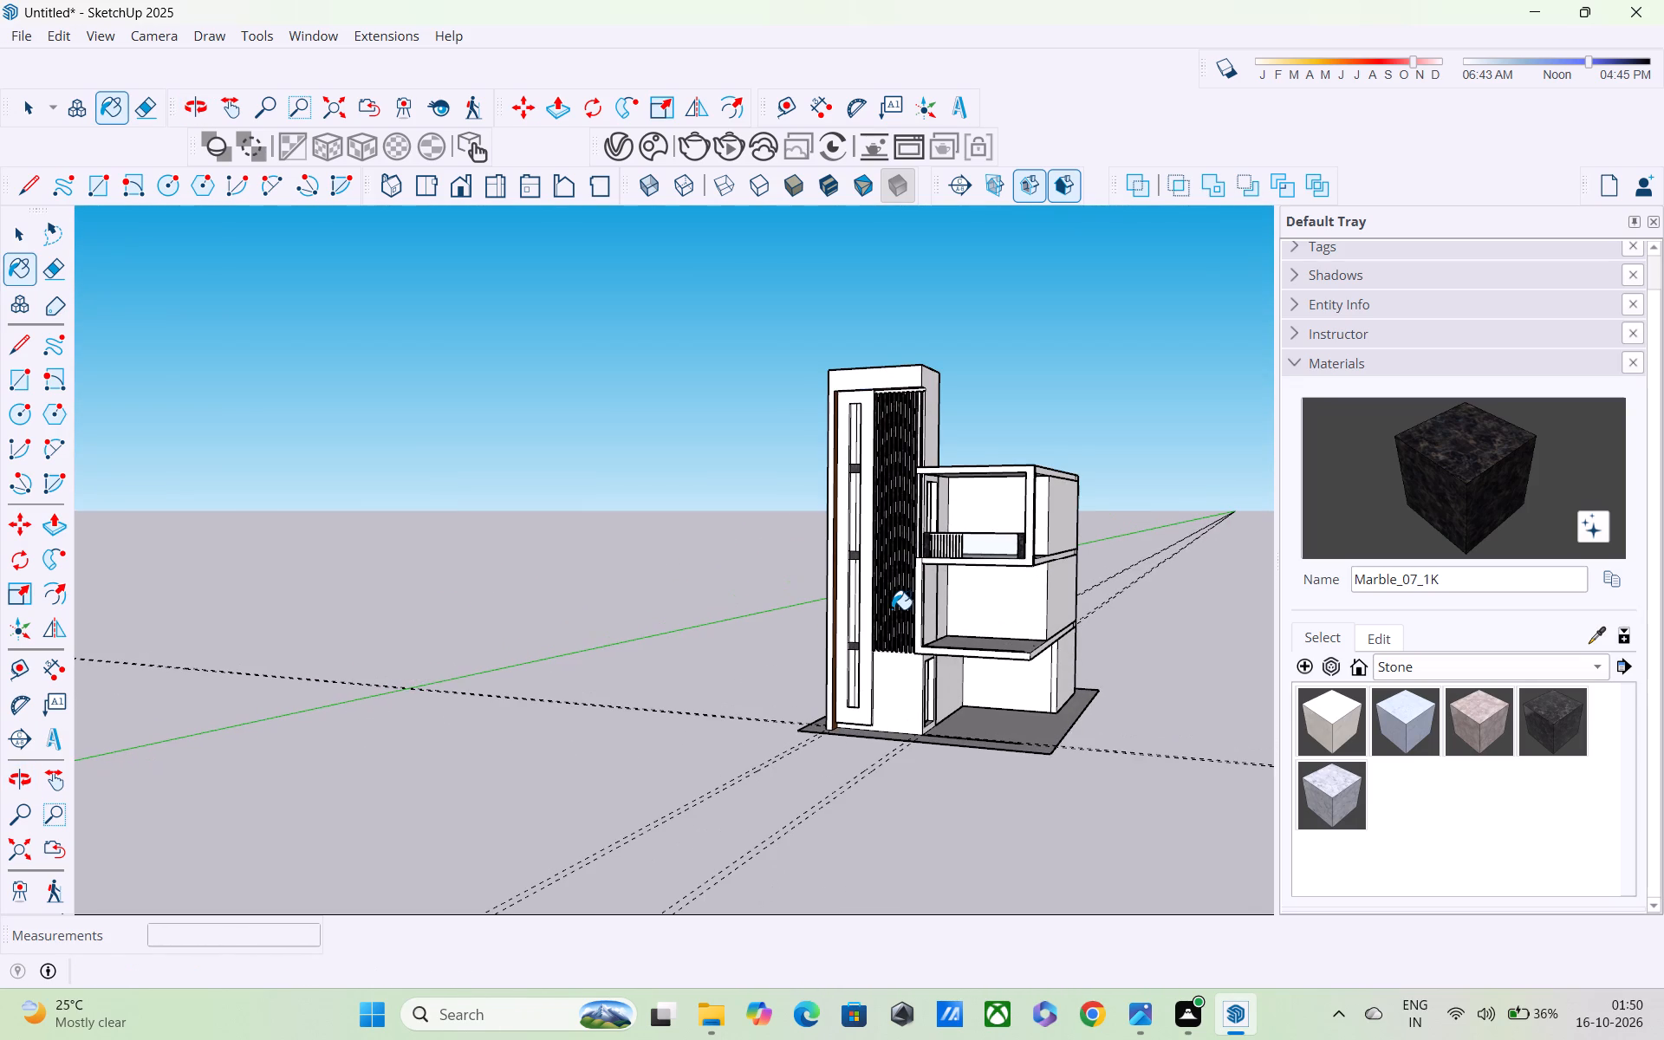
pyautogui.scroll(-3, 892, 609)
pyautogui.moveTo(855, 672); pyautogui.dragTo(441, 810, button='middle')
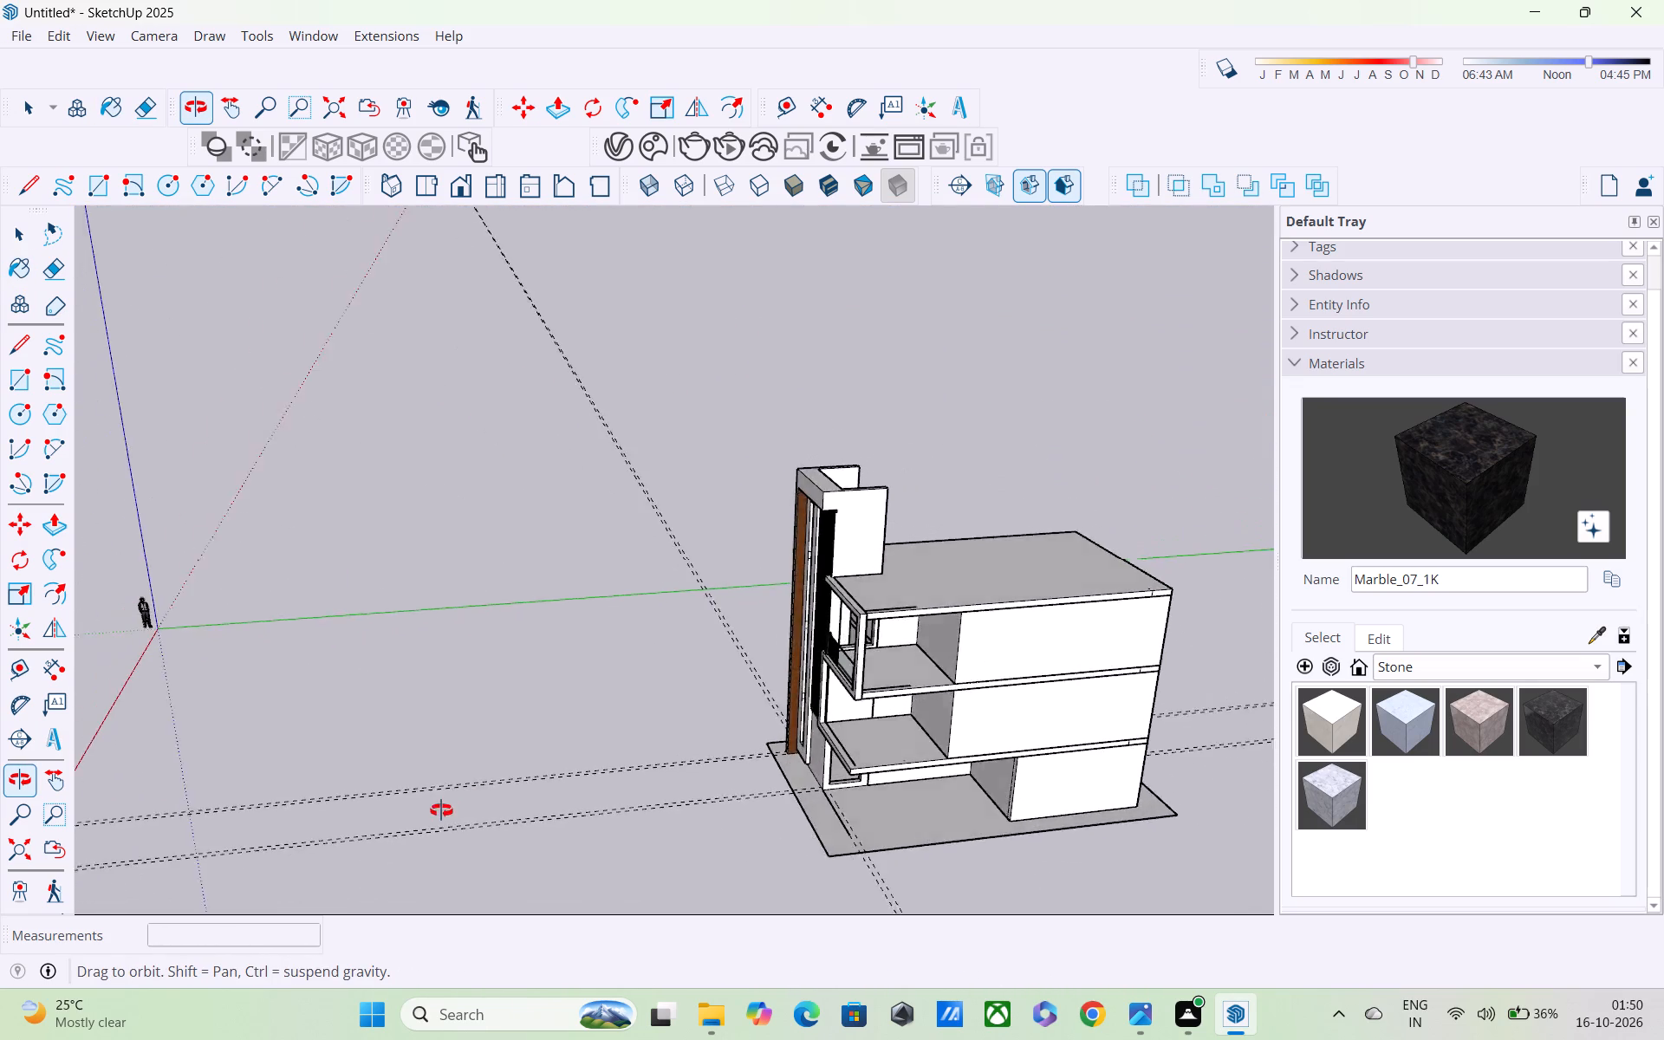
pyautogui.moveTo(441, 810); pyautogui.dragTo(952, 645, button='middle')
pyautogui.scroll(10, 952, 645)
pyautogui.moveTo(986, 619); pyautogui.dragTo(591, 867, button='middle')
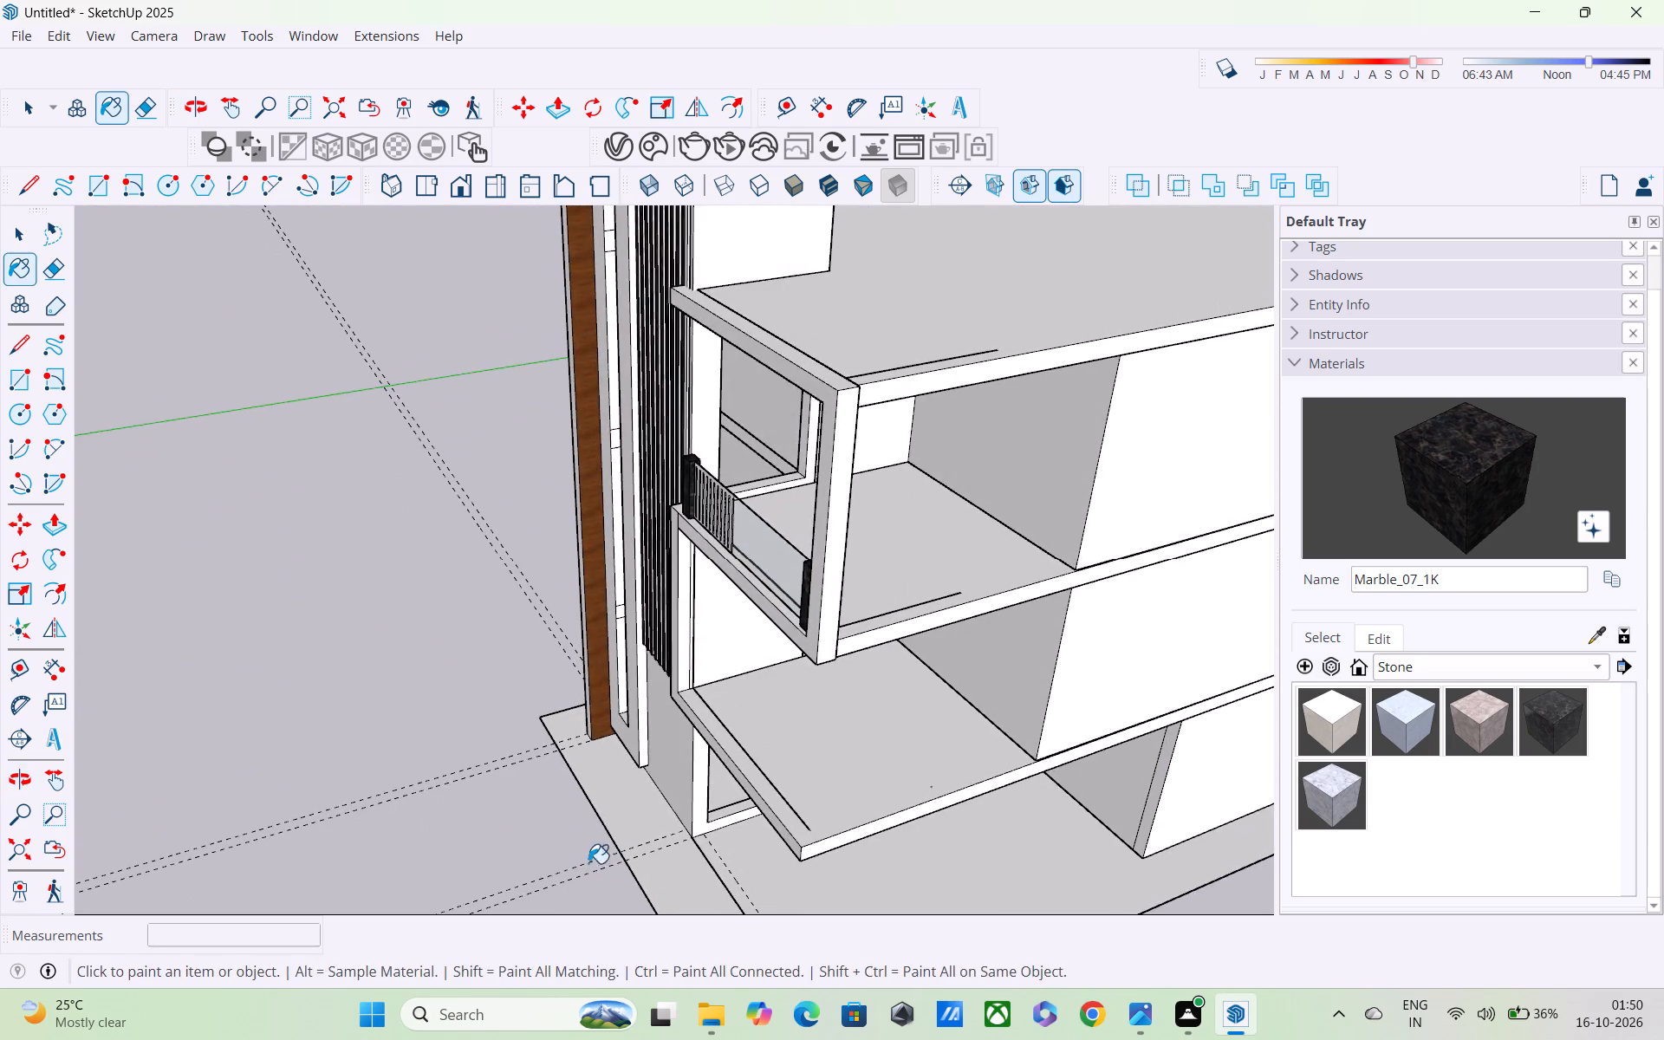
pyautogui.scroll(1, 582, 837)
pyautogui.scroll(4, 660, 782)
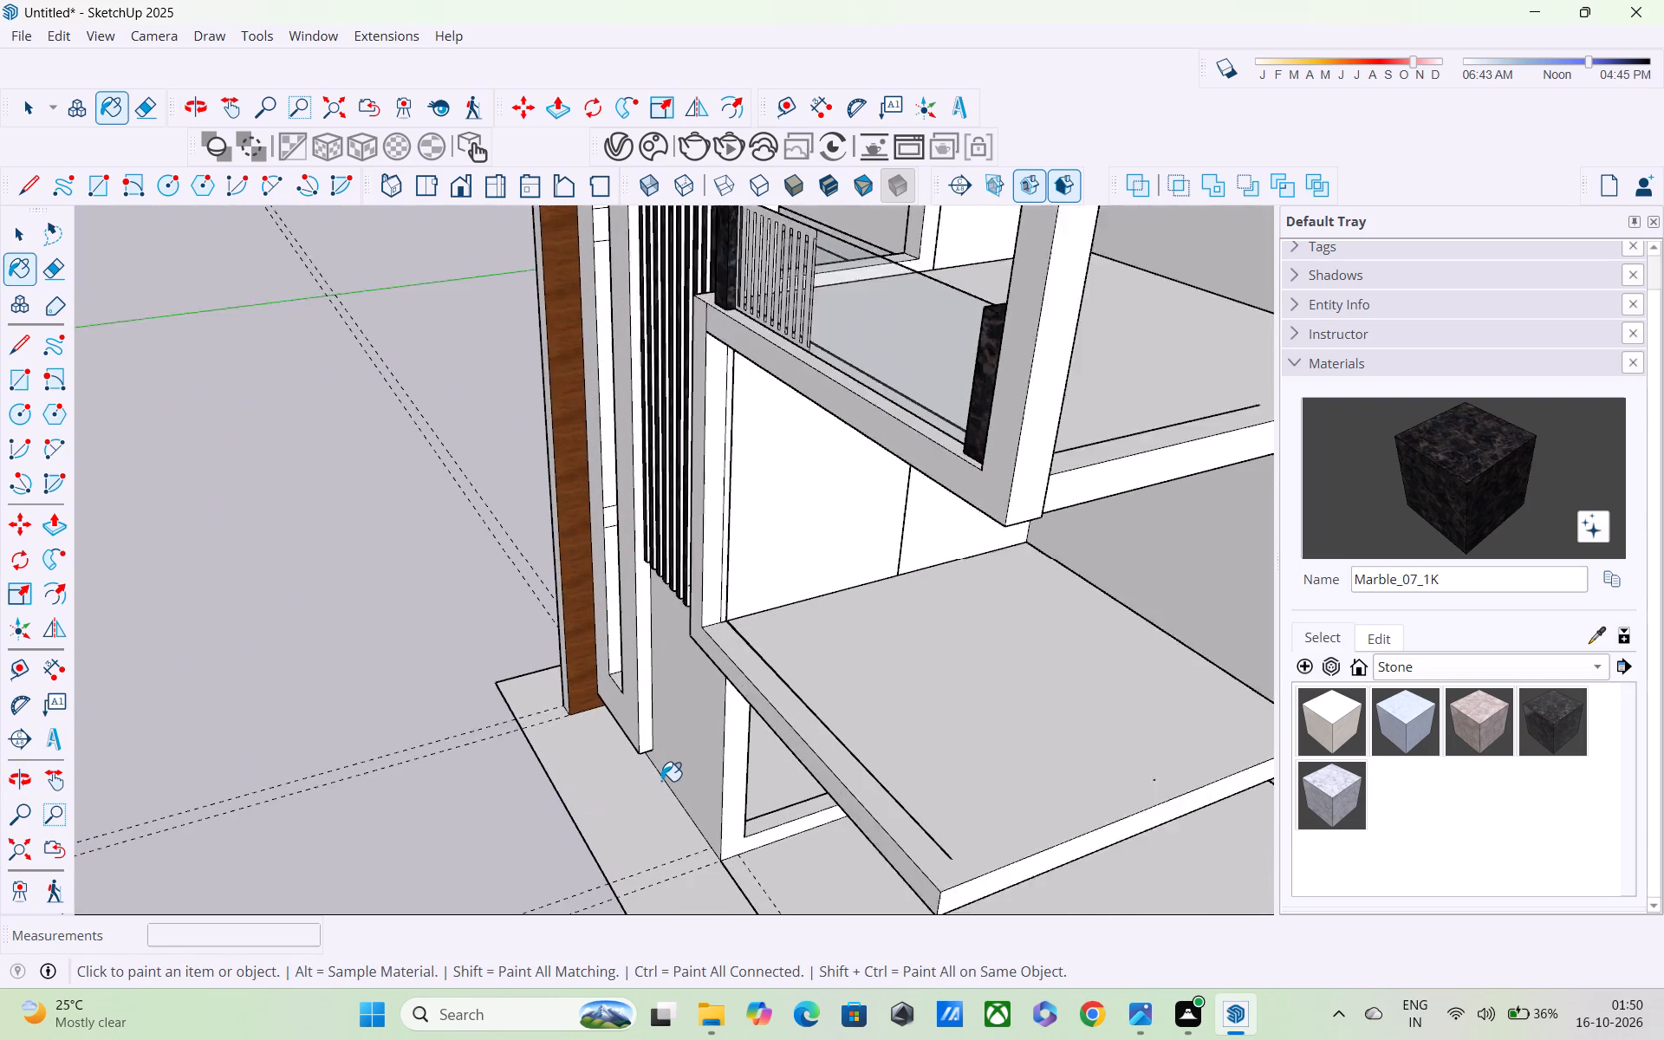
pyautogui.scroll(1, 737, 739)
pyautogui.moveTo(737, 739); pyautogui.dragTo(665, 752, button='middle')
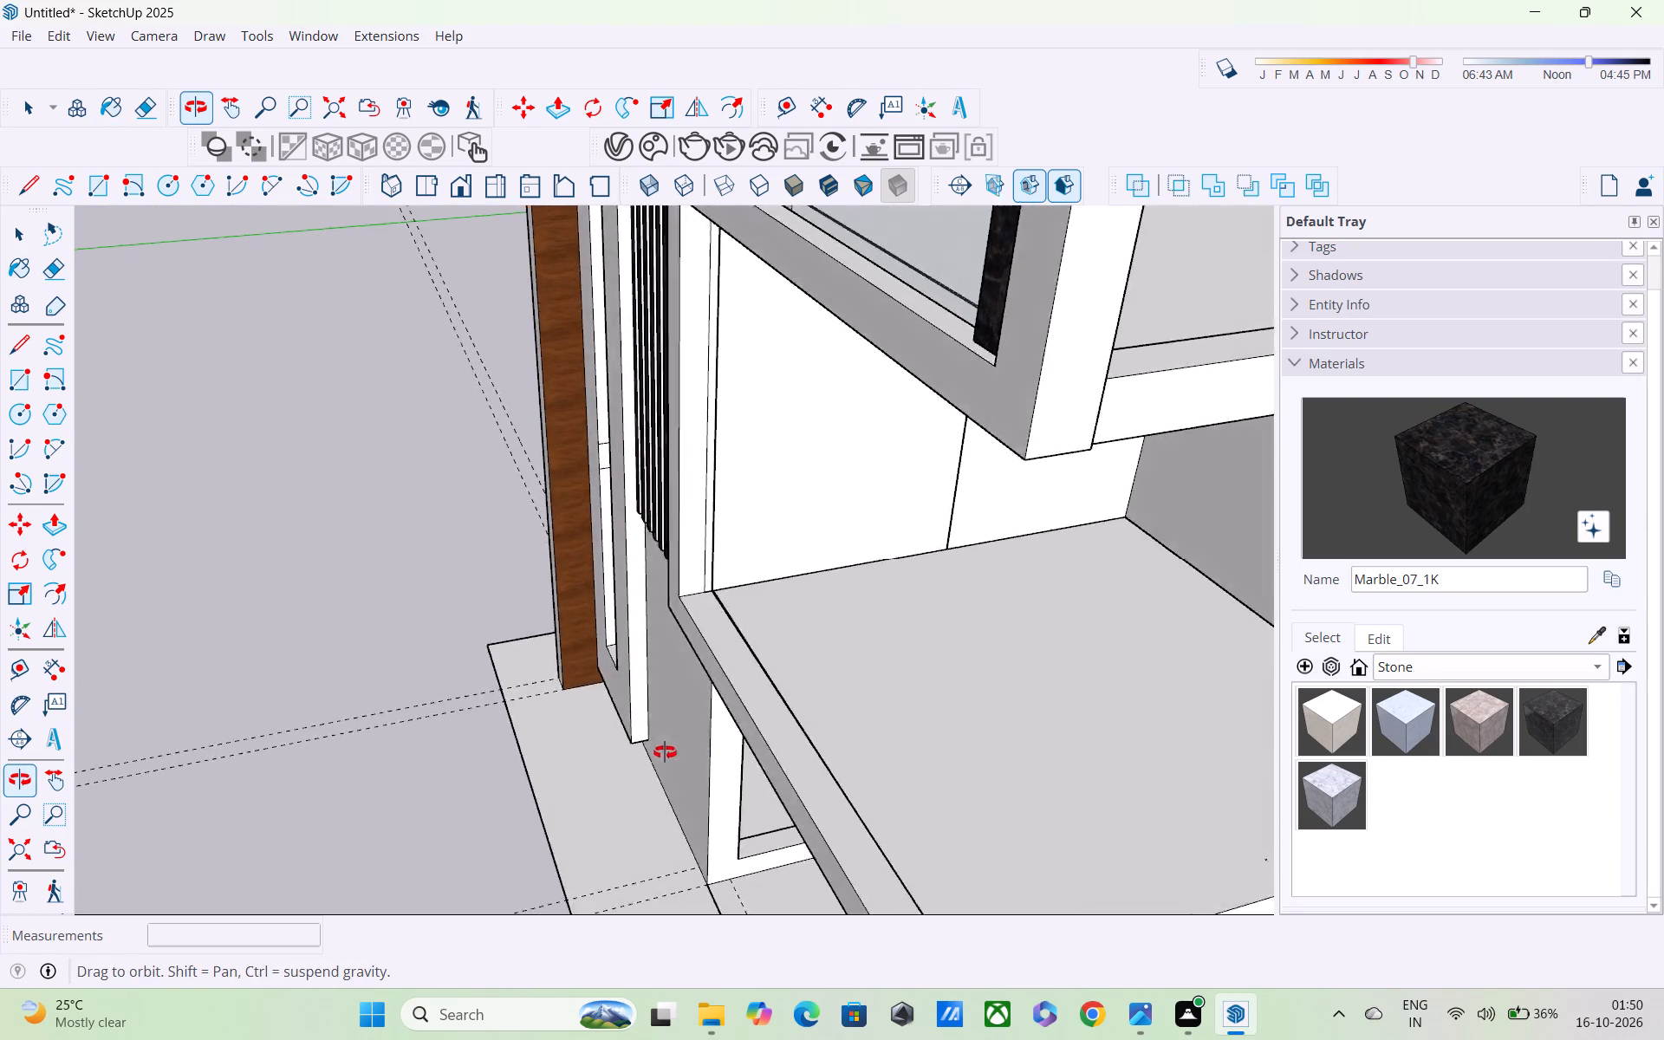
pyautogui.moveTo(665, 752); pyautogui.dragTo(549, 673, button='middle')
pyautogui.scroll(-4, 549, 660)
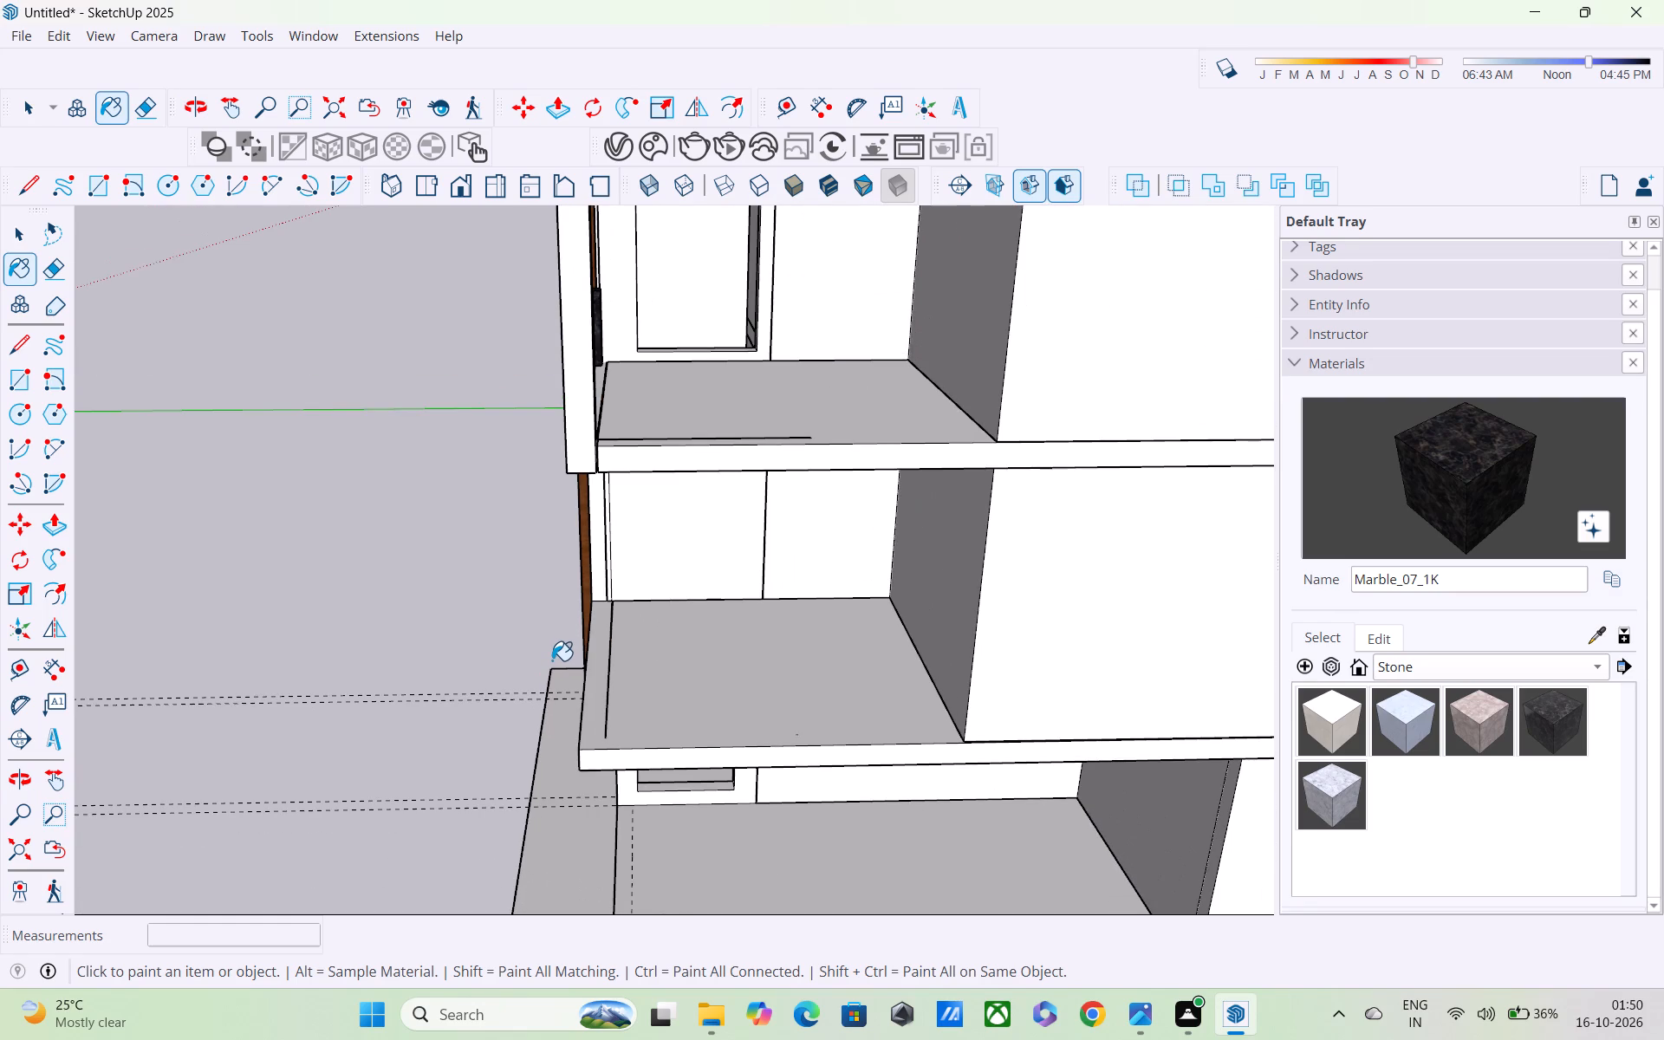
# Draw a 3' vertical line up from the lower balcony slab, just inside its outer front corner.
pyautogui.press('l')
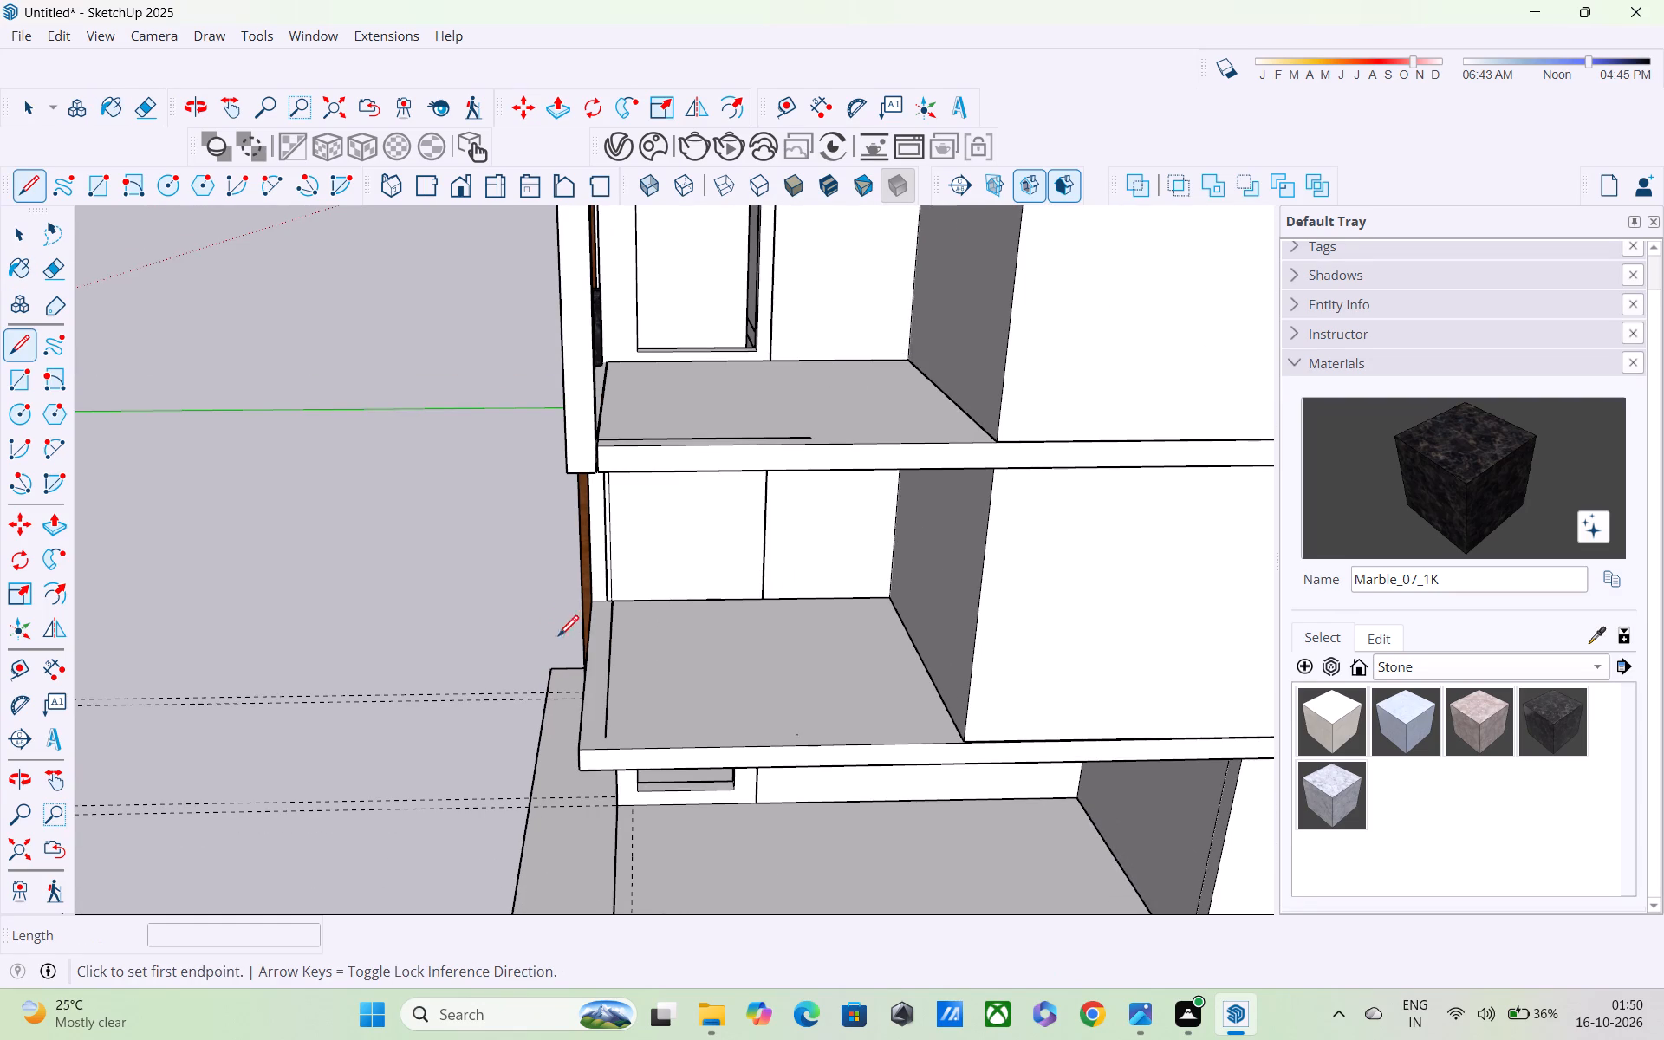
pyautogui.scroll(3, 588, 673)
pyautogui.scroll(4, 591, 770)
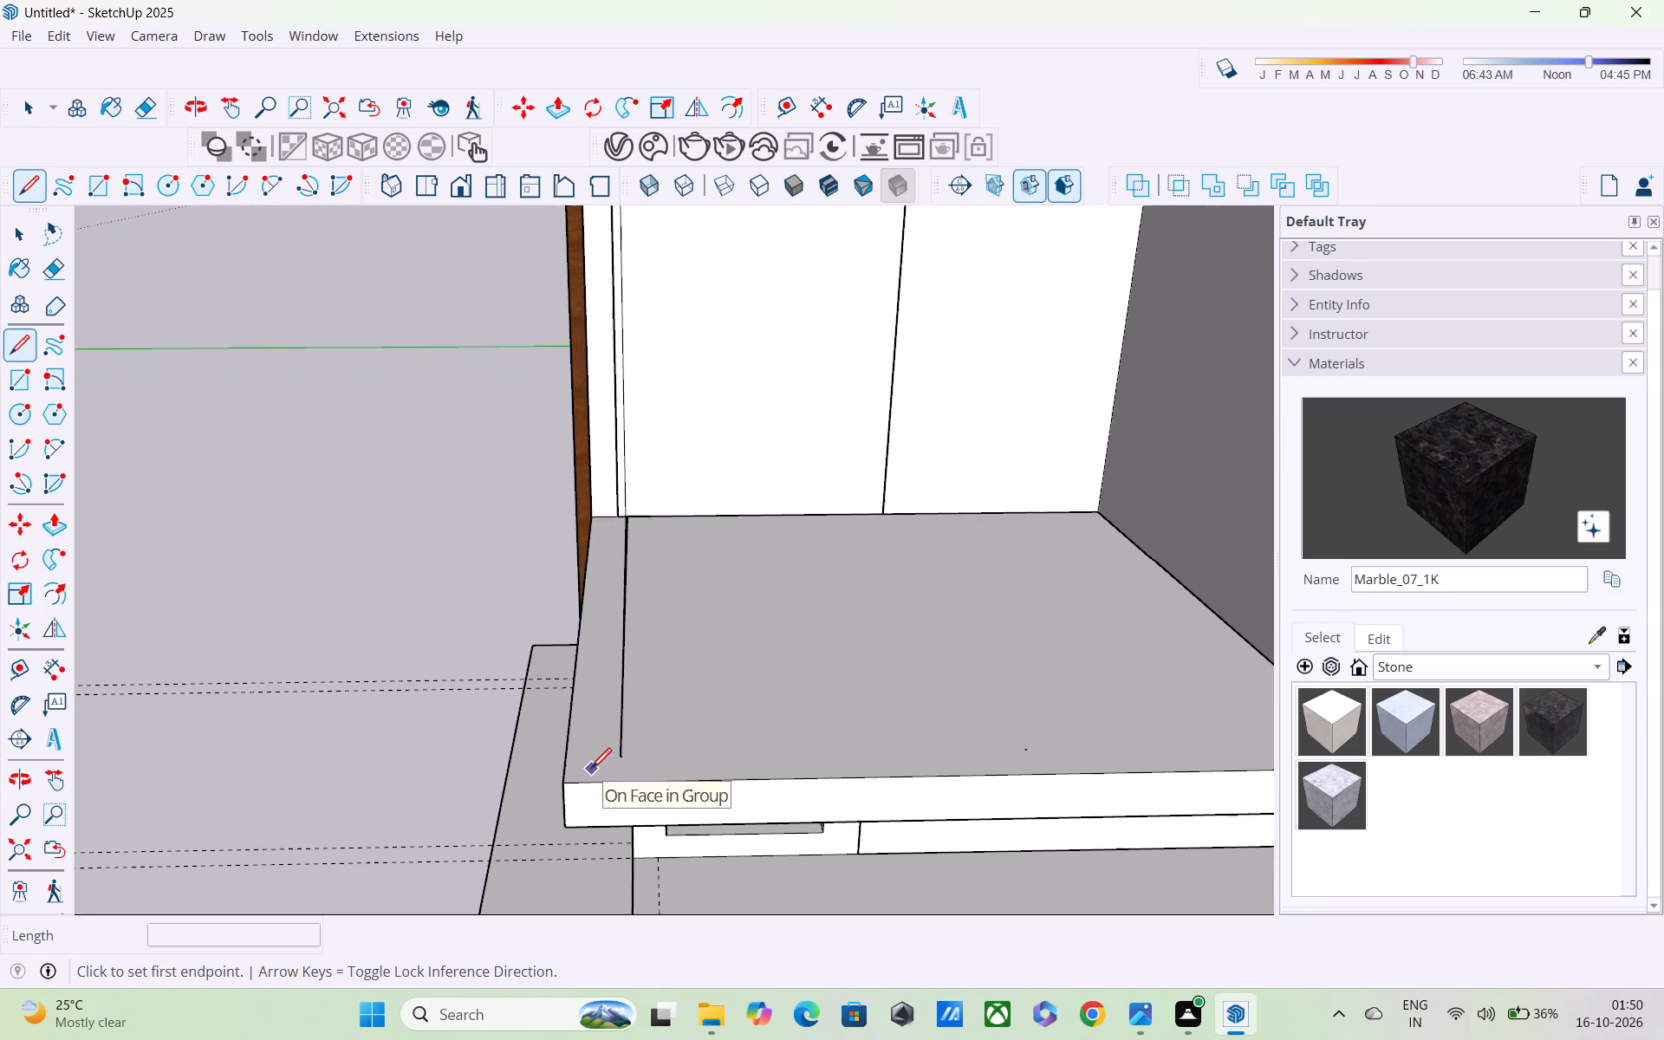
pyautogui.moveTo(593, 764); pyautogui.dragTo(815, 769, button='middle')
pyautogui.scroll(4, 867, 752)
pyautogui.scroll(-1, 1024, 679)
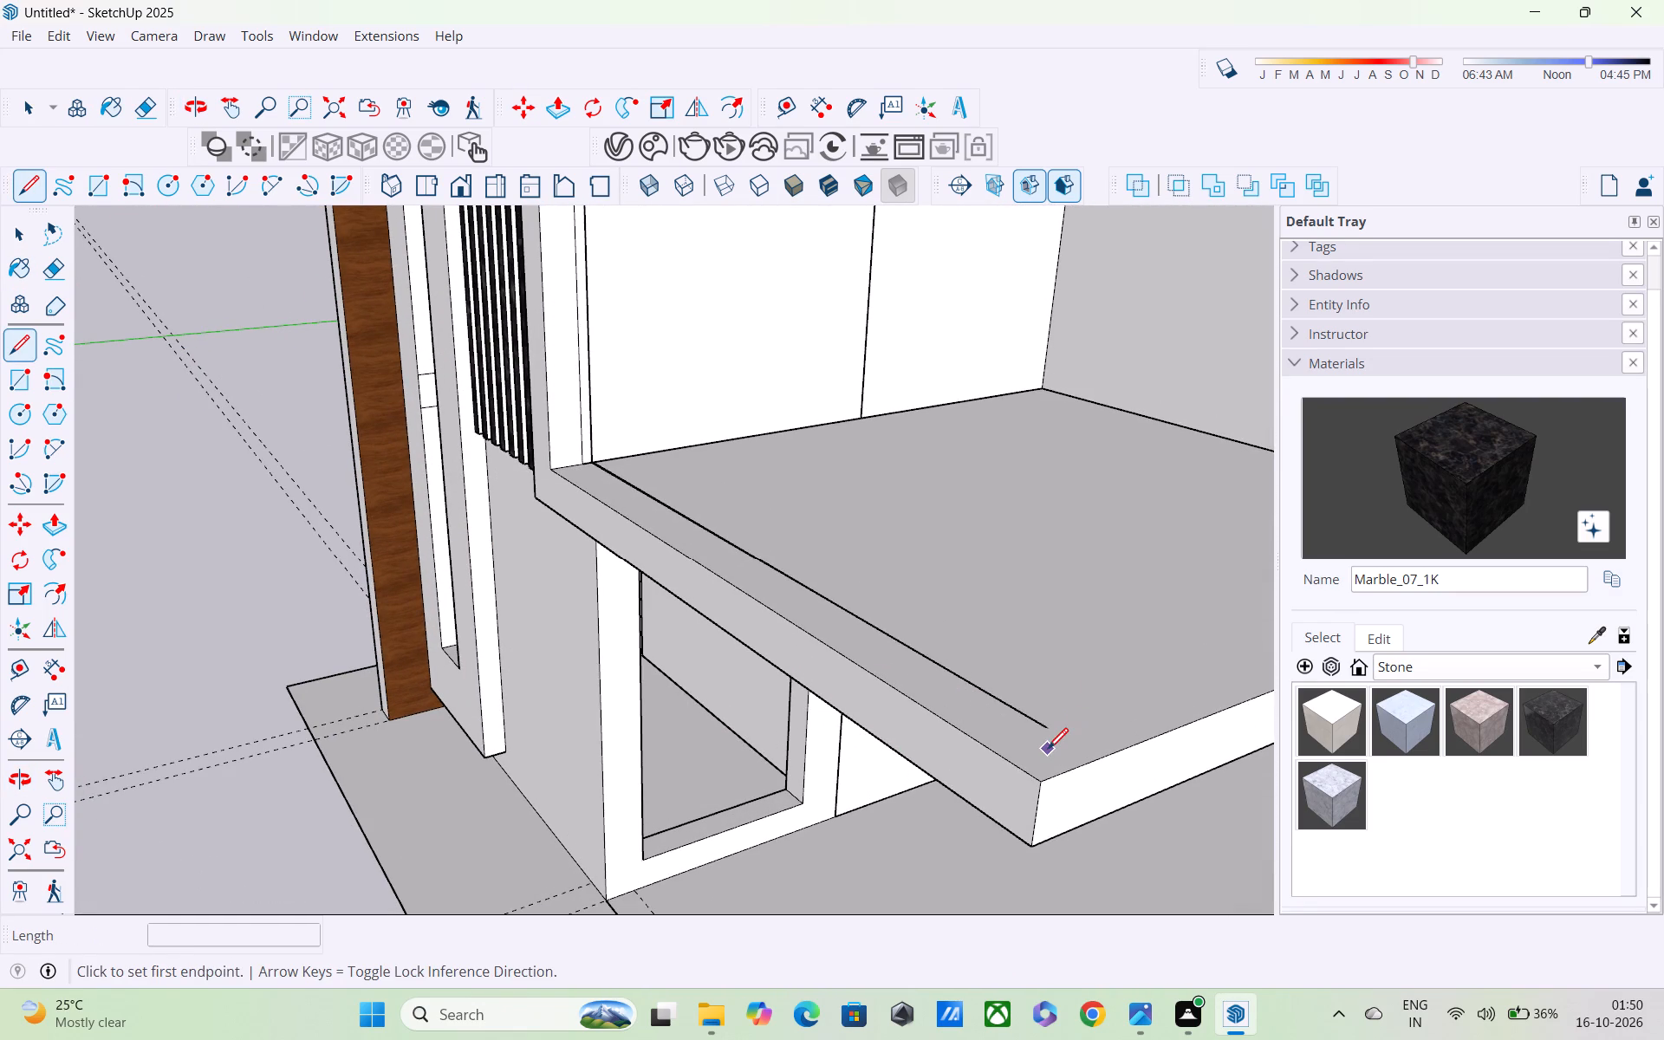
pyautogui.moveTo(1047, 754); pyautogui.dragTo(1172, 766, button='middle')
pyautogui.keyDown('shift'); pyautogui.moveTo(1167, 762); pyautogui.dragTo(706, 734, button='middle'); pyautogui.keyUp('shift')
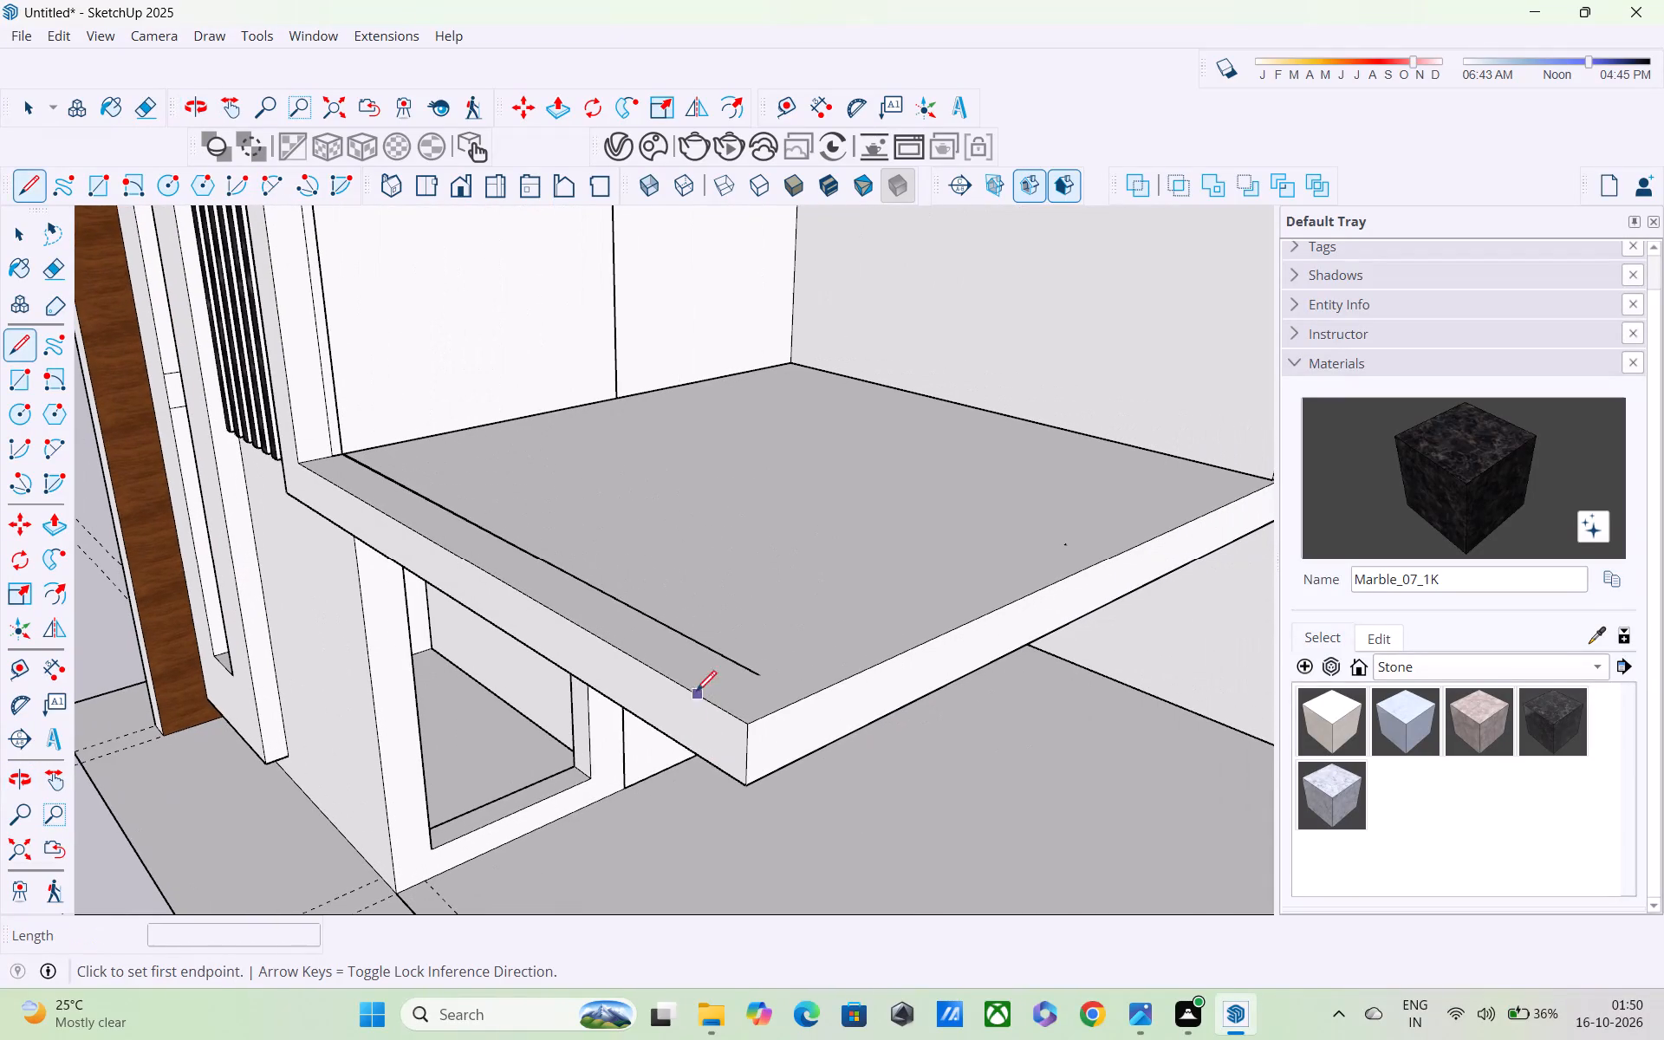
pyautogui.scroll(5, 748, 699)
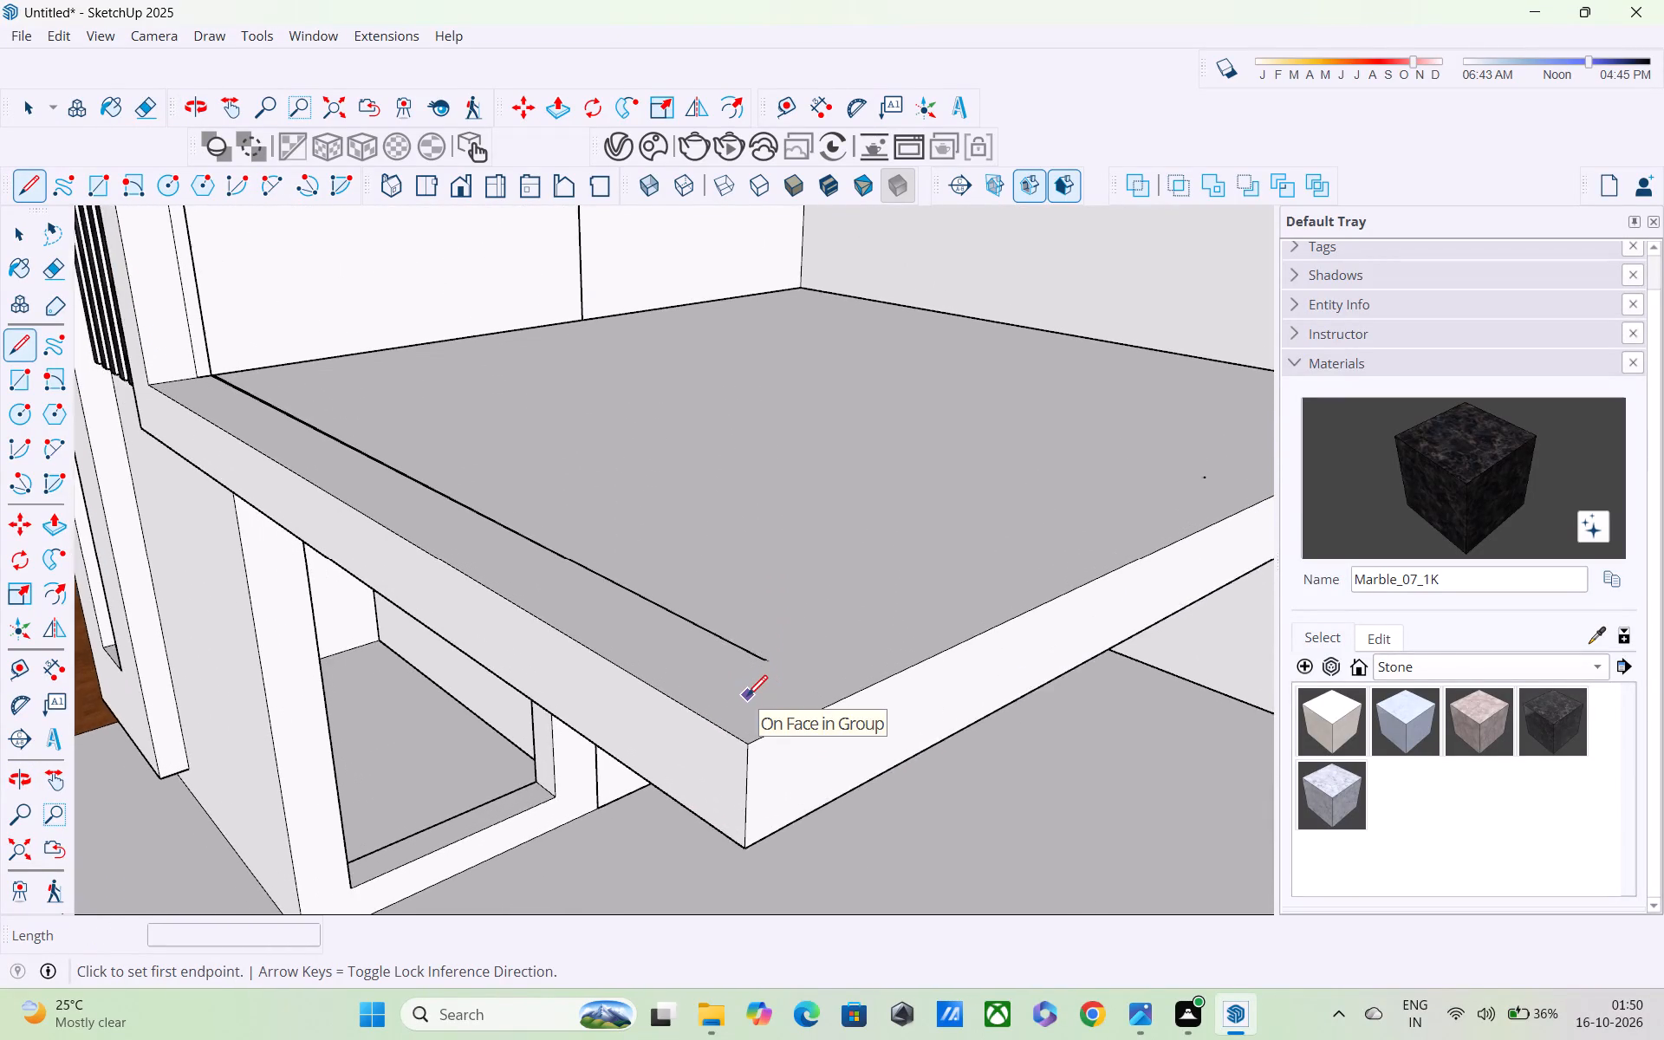
pyautogui.scroll(4, 747, 698)
pyautogui.moveTo(747, 698); pyautogui.dragTo(773, 820, button='middle')
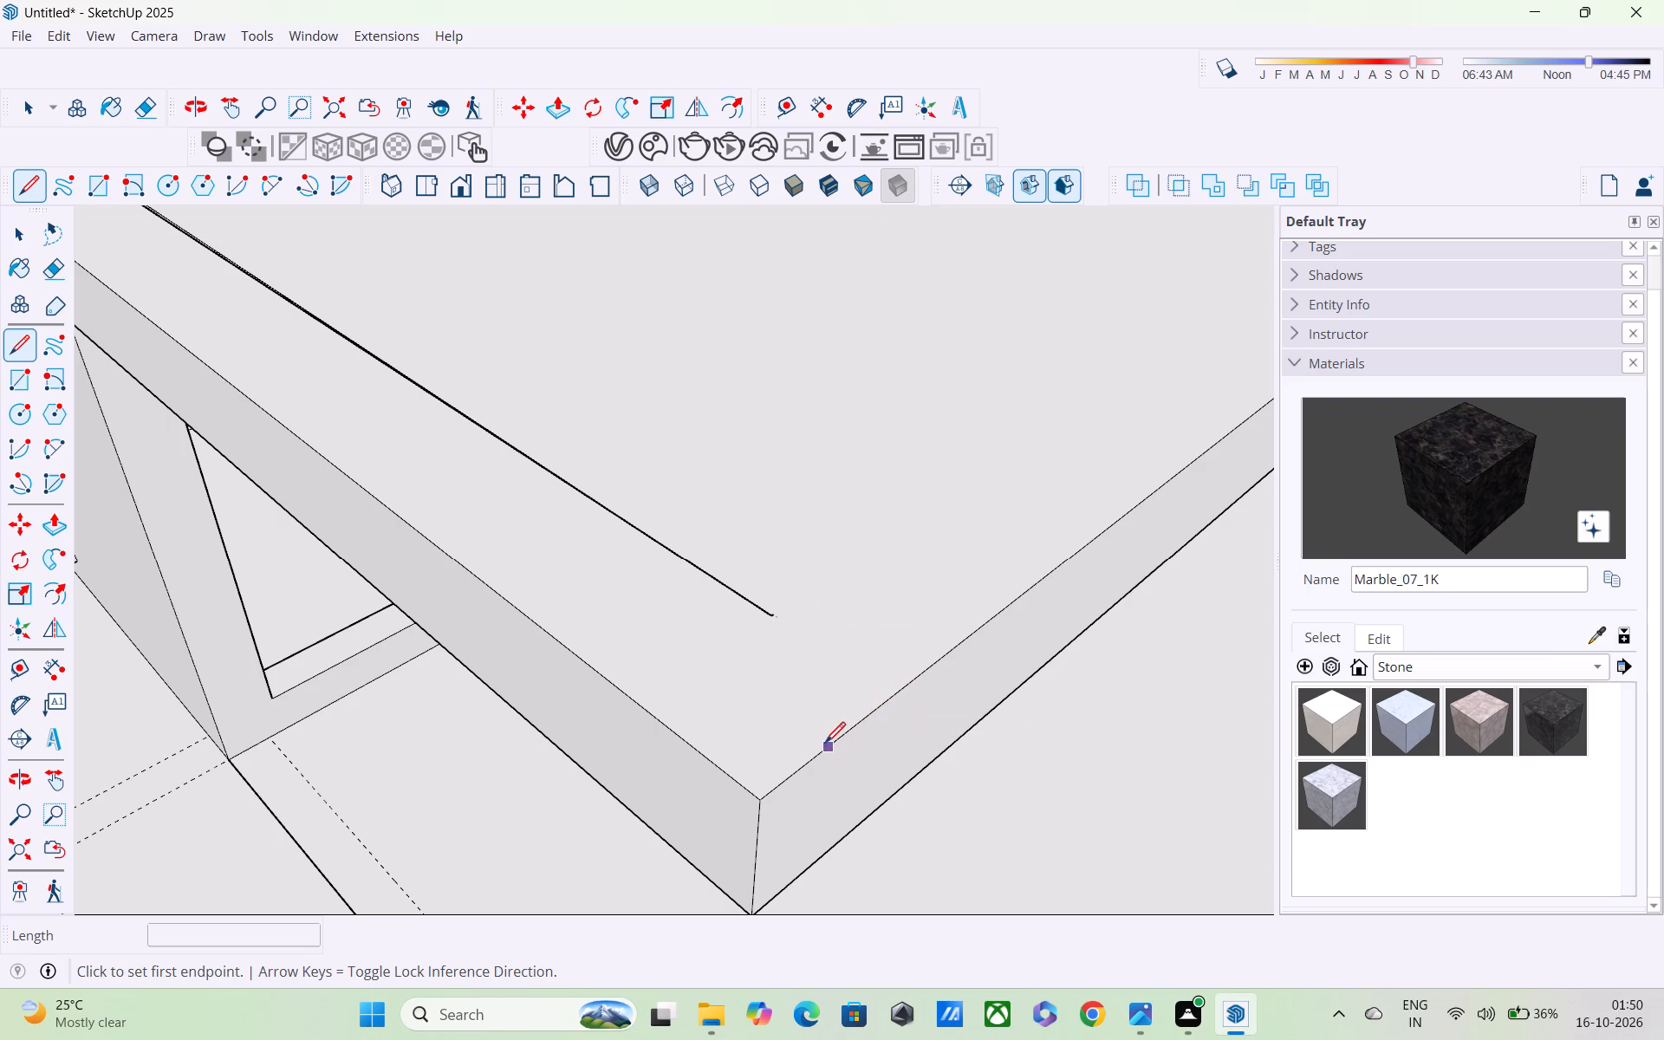
pyautogui.click(760, 714)
pyautogui.scroll(-1, 758, 688)
pyautogui.moveTo(758, 688); pyautogui.dragTo(800, 538, button='middle')
pyautogui.scroll(1, 800, 538)
pyautogui.scroll(-5, 800, 538)
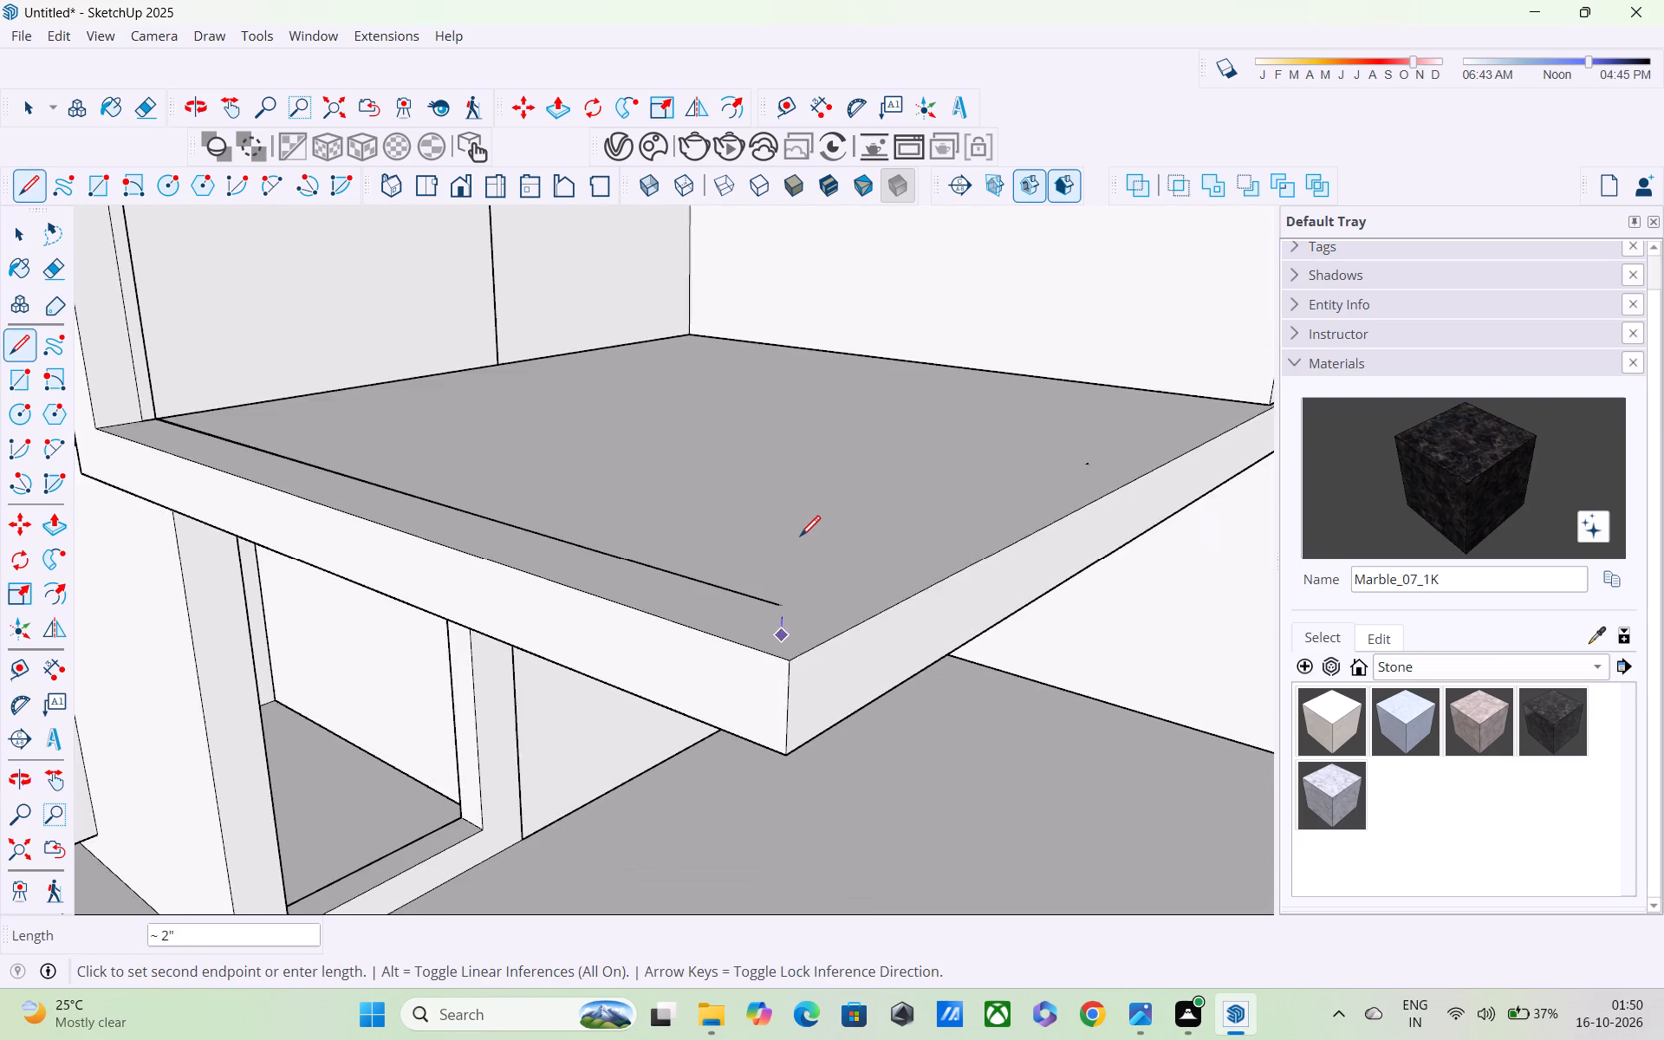
pyautogui.scroll(-13, 800, 538)
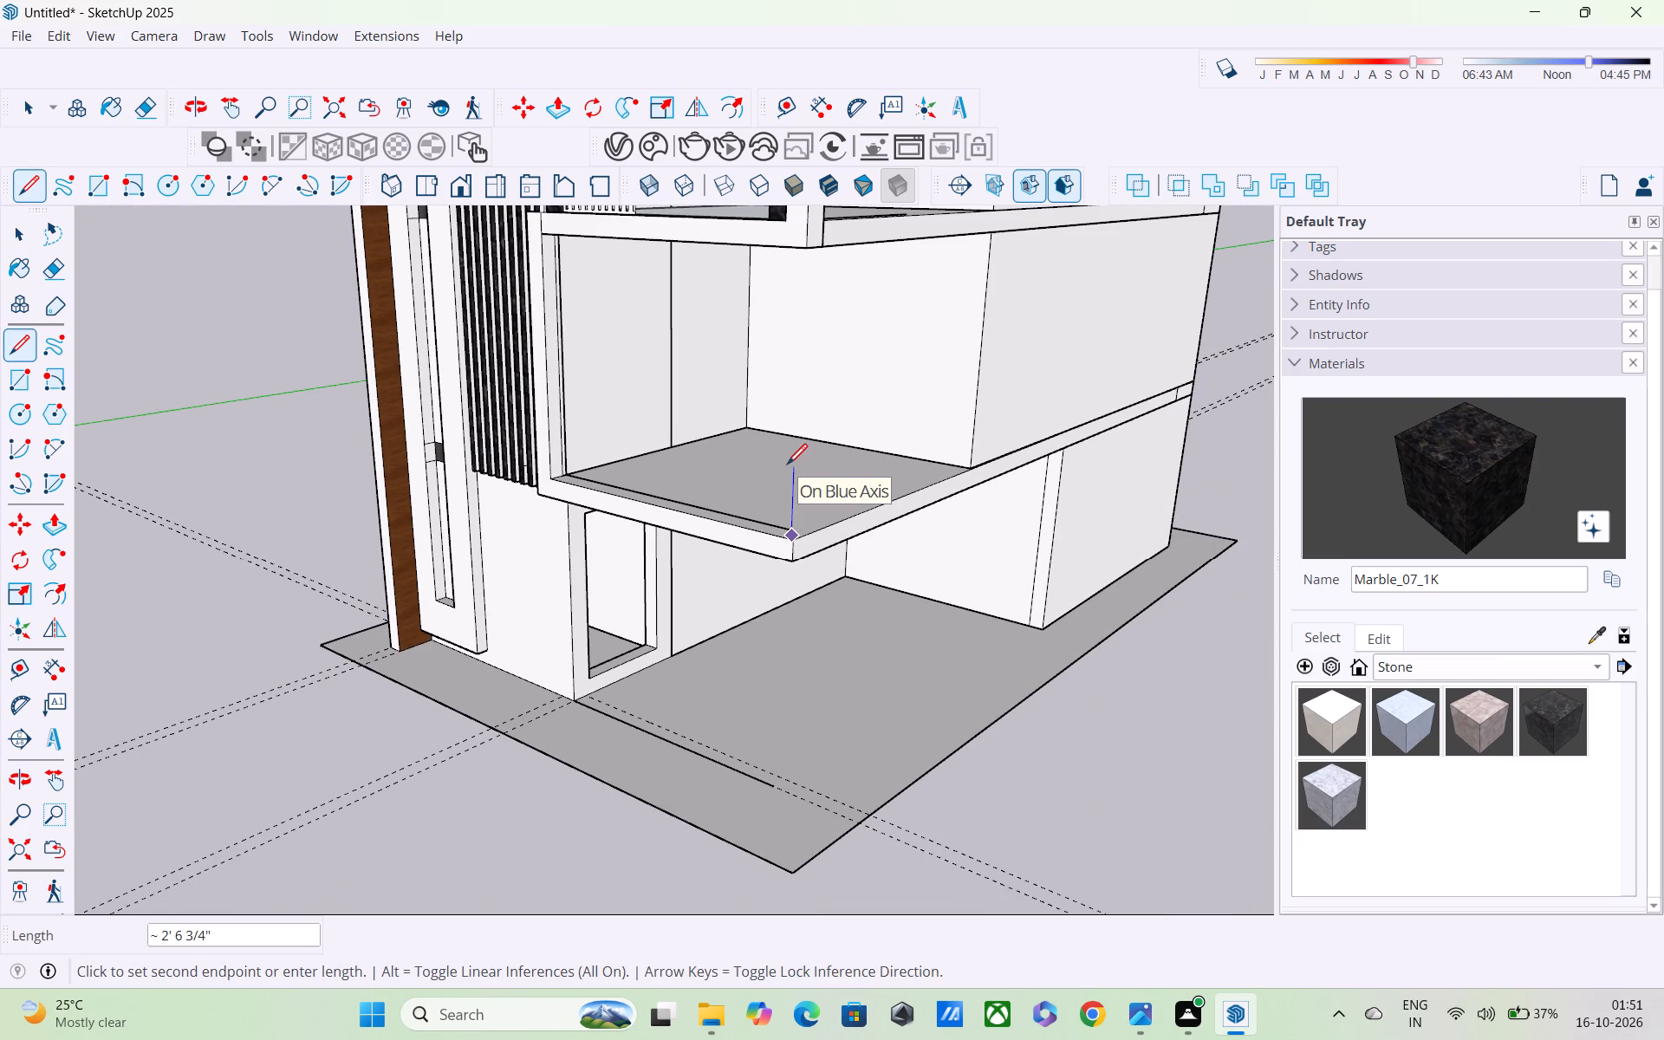
pyautogui.write("3'")
pyautogui.press('Return')
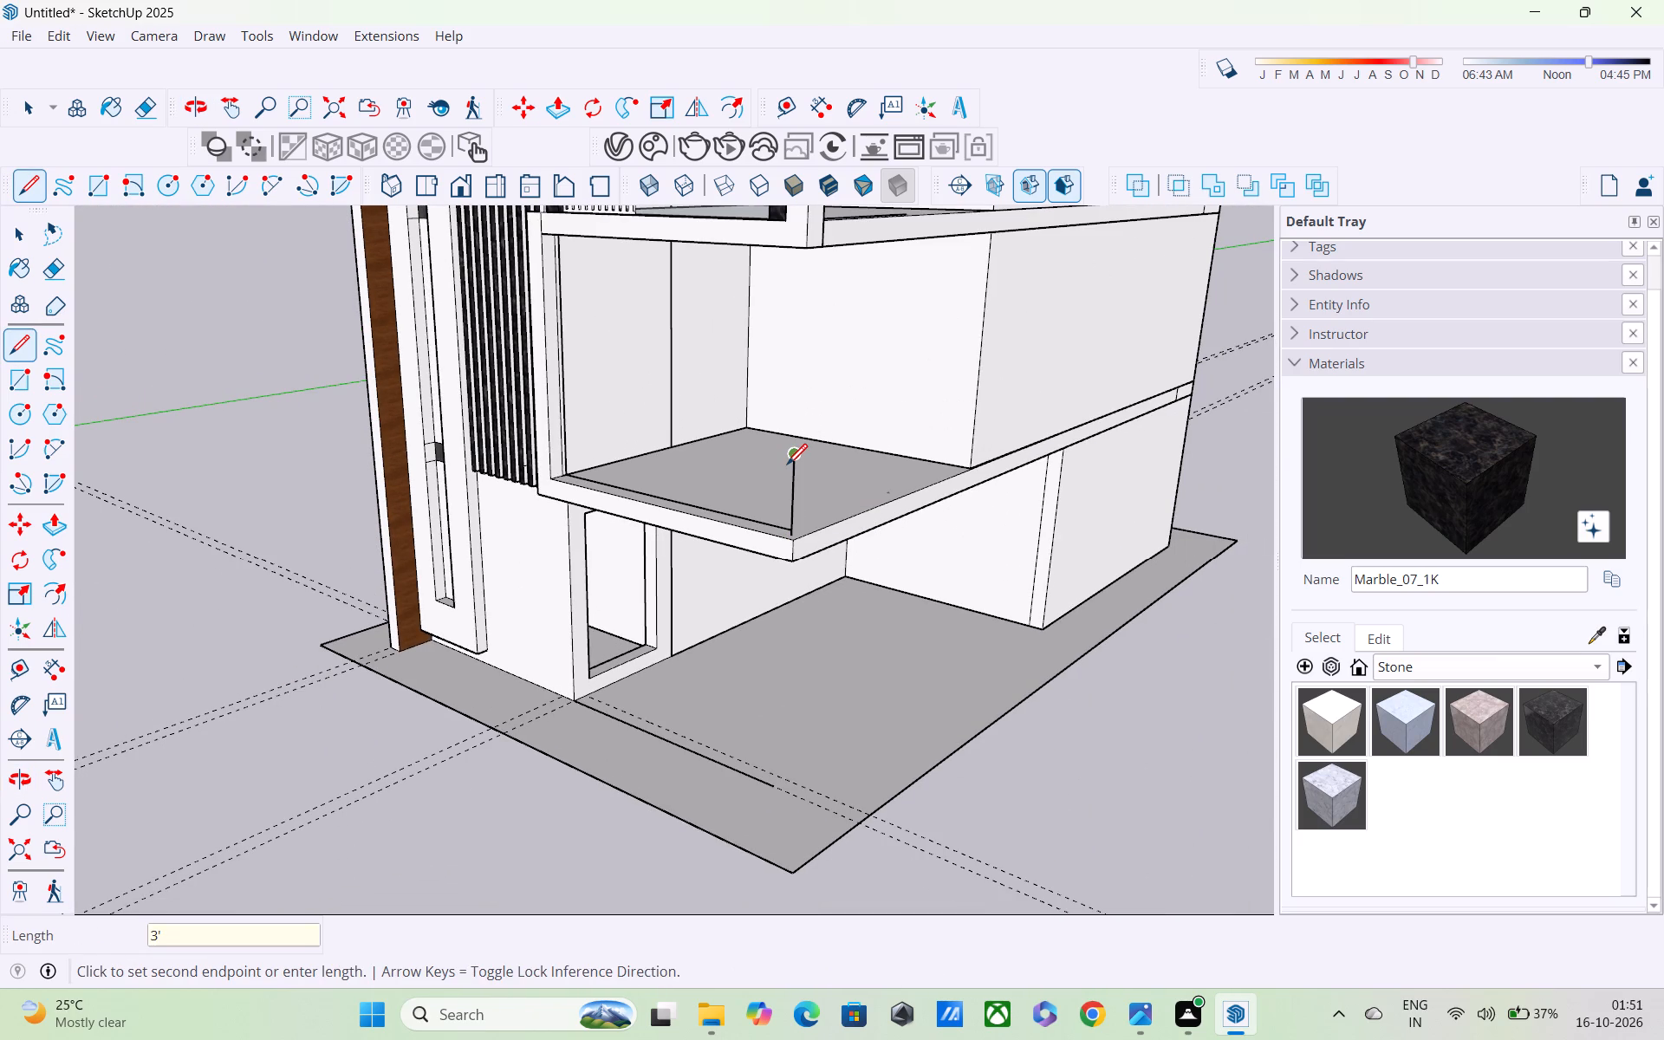
# Draw the railing panel's top edge, about 12' 3 7/16" long, from the vertical line's top to the tower-side frame.
pyautogui.moveTo(792, 471); pyautogui.dragTo(985, 612, button='middle')
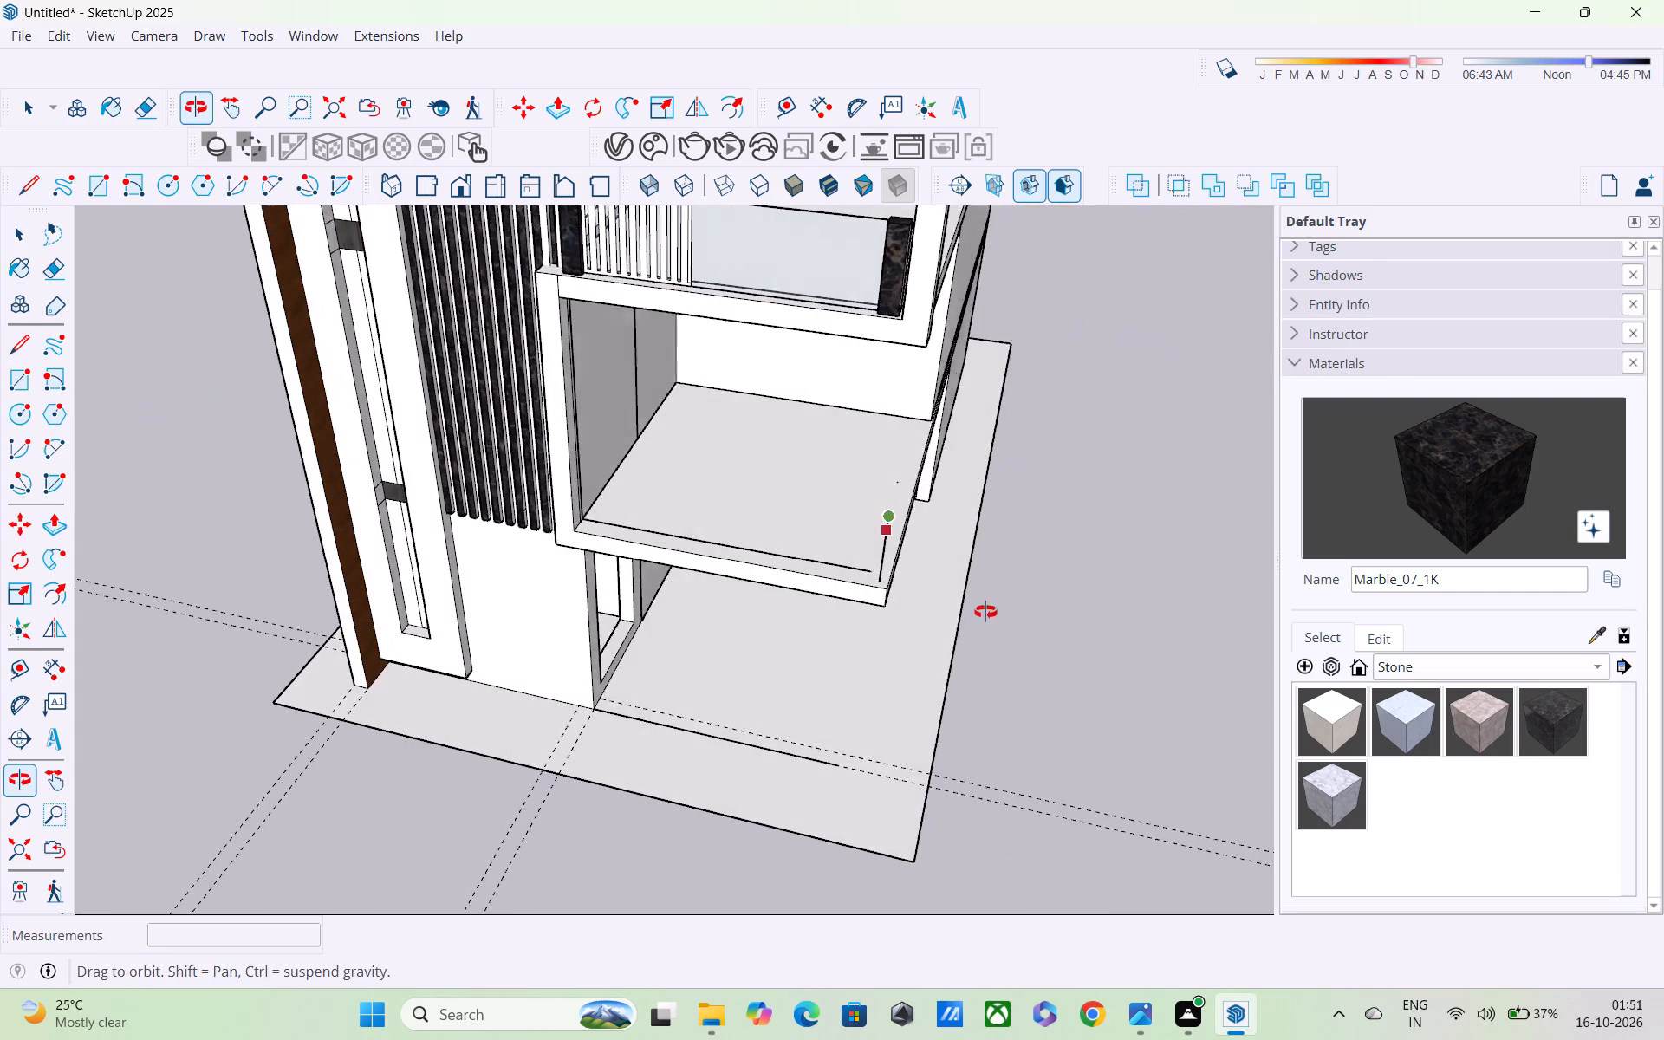
pyautogui.moveTo(985, 612); pyautogui.dragTo(993, 614, button='middle')
pyautogui.moveTo(621, 484); pyautogui.dragTo(598, 481, button='middle')
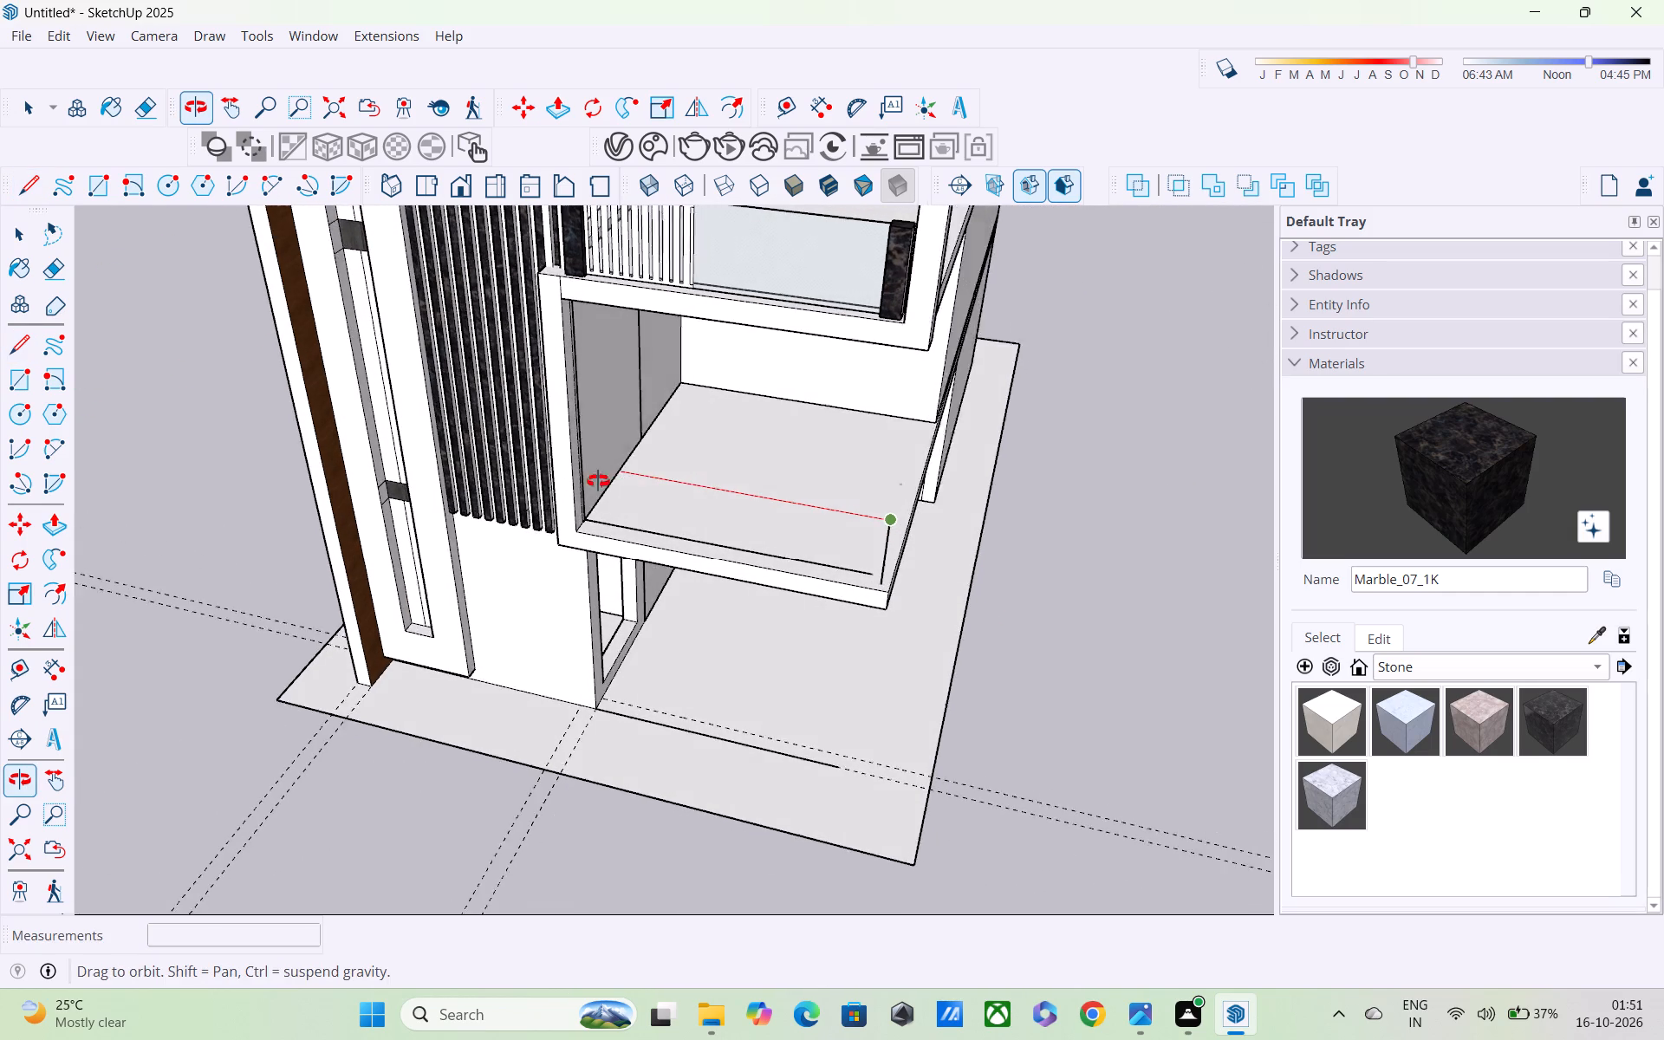
pyautogui.moveTo(598, 481); pyautogui.dragTo(499, 442, button='middle')
pyautogui.moveTo(634, 475); pyautogui.dragTo(417, 465, button='middle')
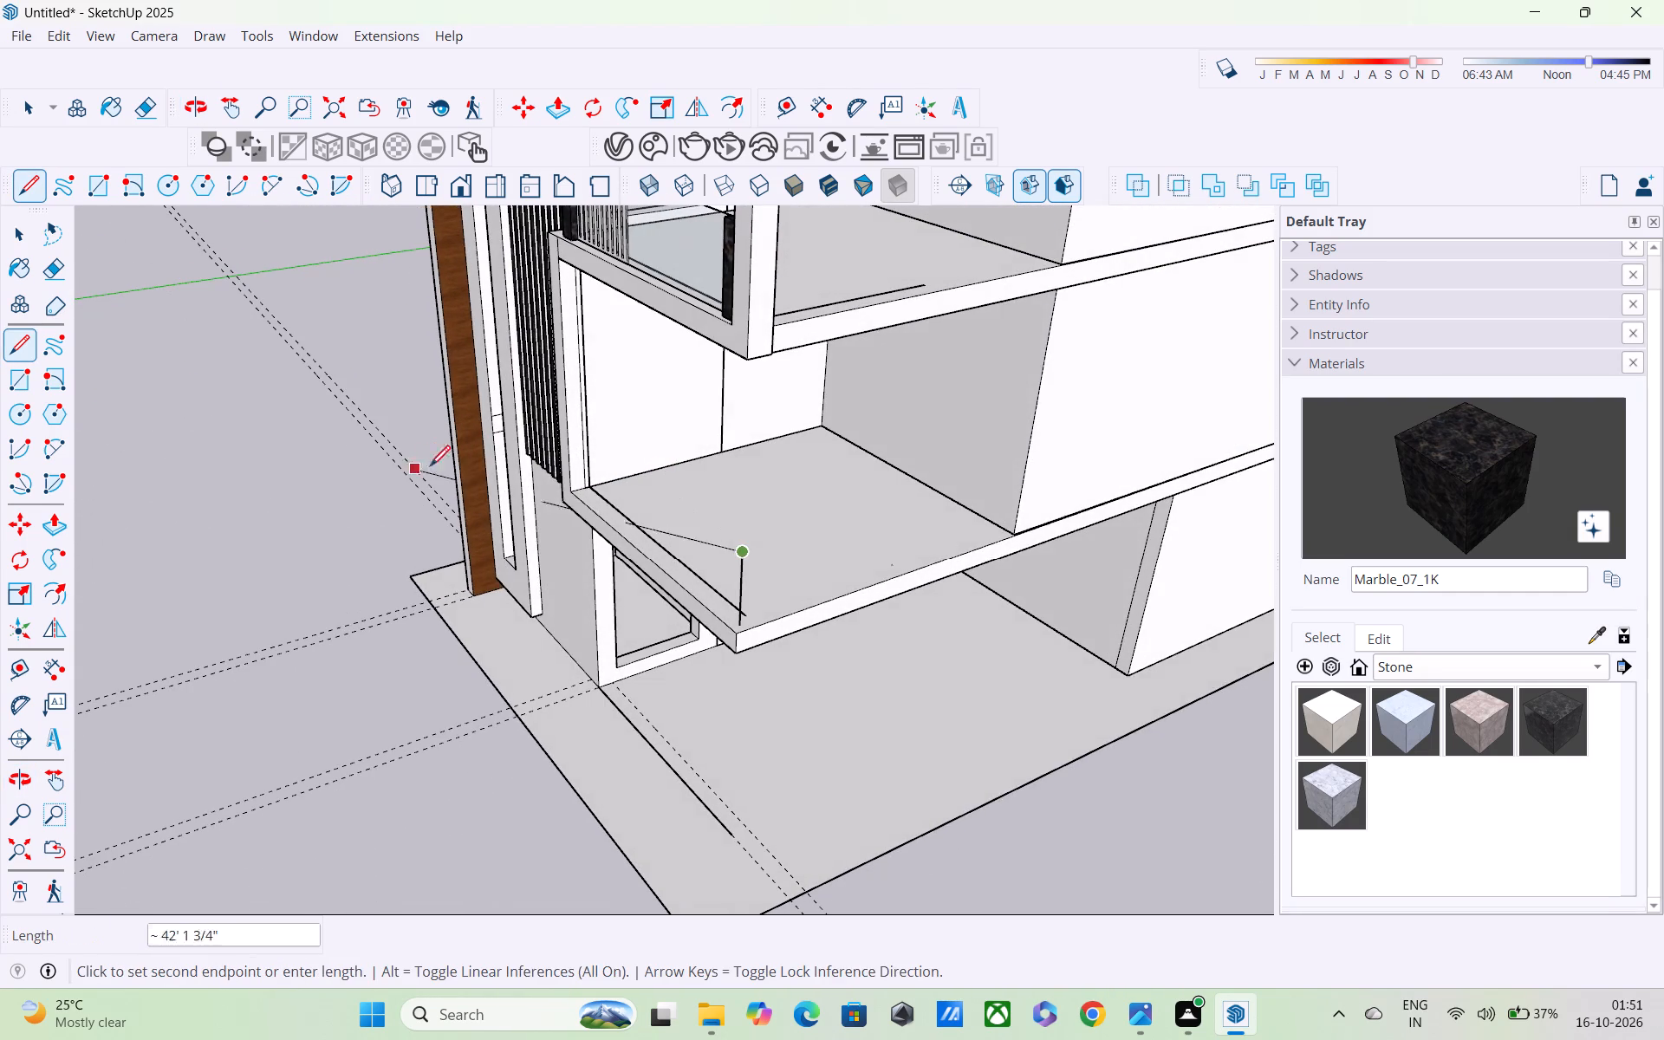
pyautogui.scroll(2, 575, 419)
pyautogui.moveTo(575, 419); pyautogui.dragTo(482, 377, button='middle')
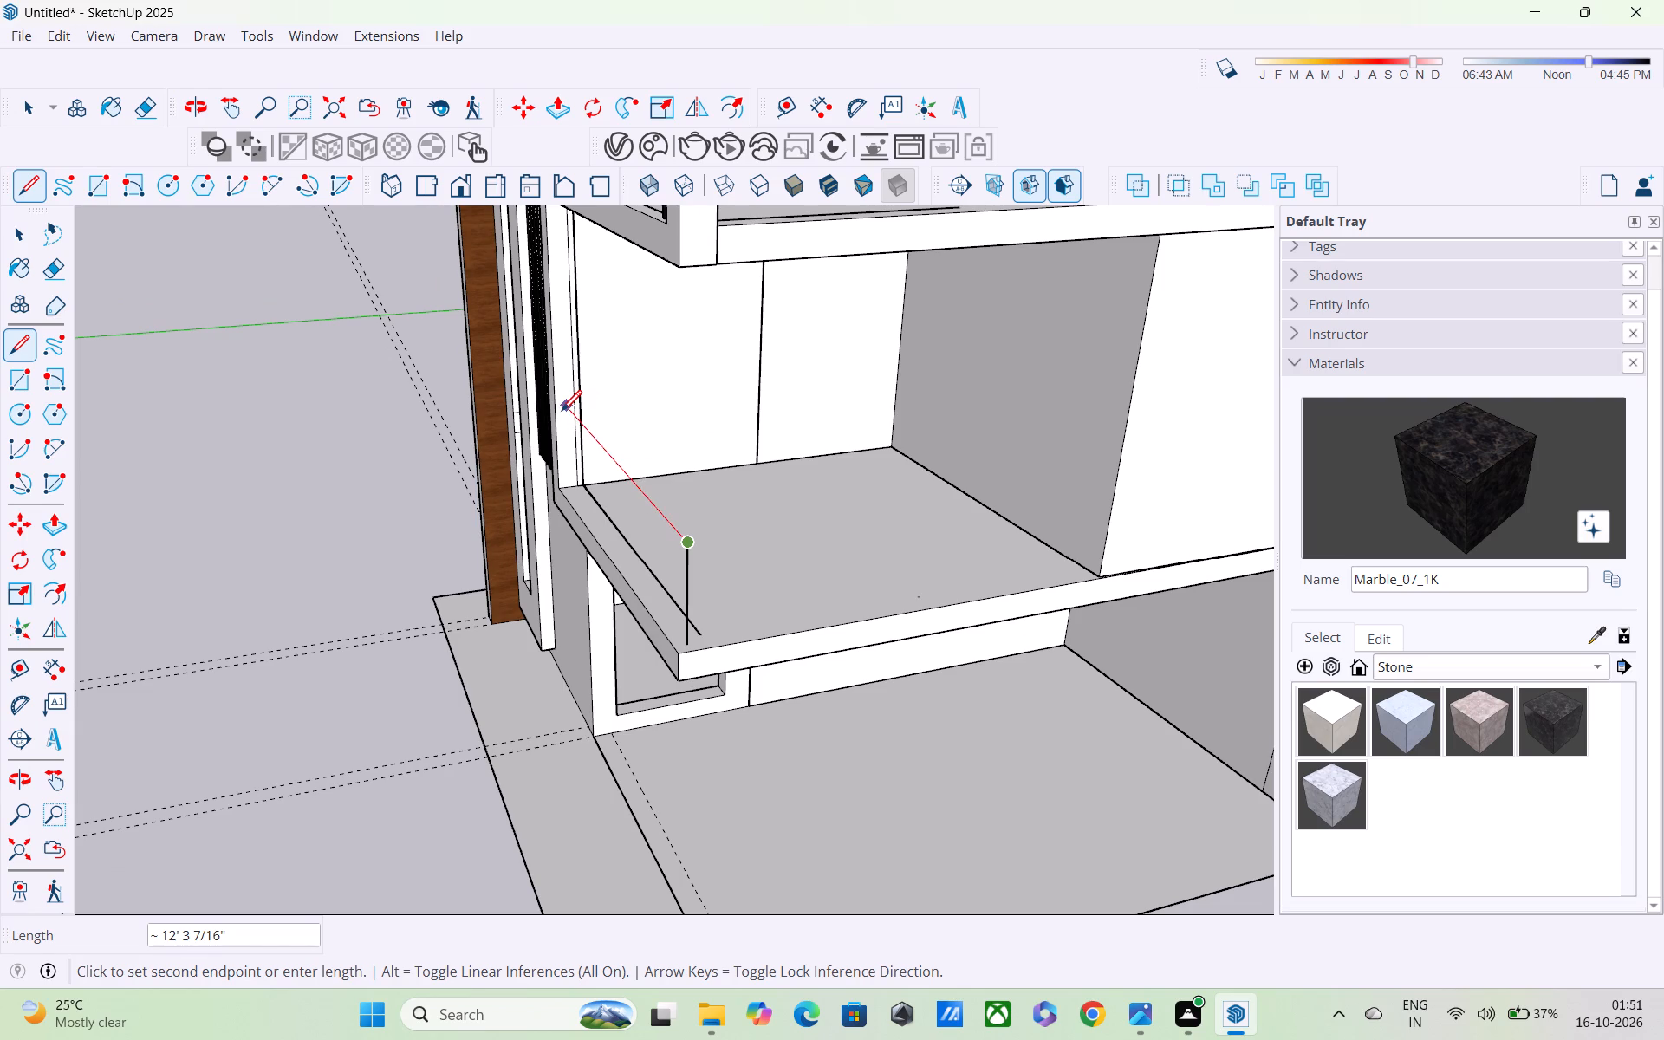
pyautogui.click(562, 413)
# Close the panel outline with a 3' vertical line down the tower-side frame and a bottom edge along the slab.
pyautogui.moveTo(562, 413); pyautogui.dragTo(972, 336, button='middle')
pyautogui.scroll(2, 960, 385)
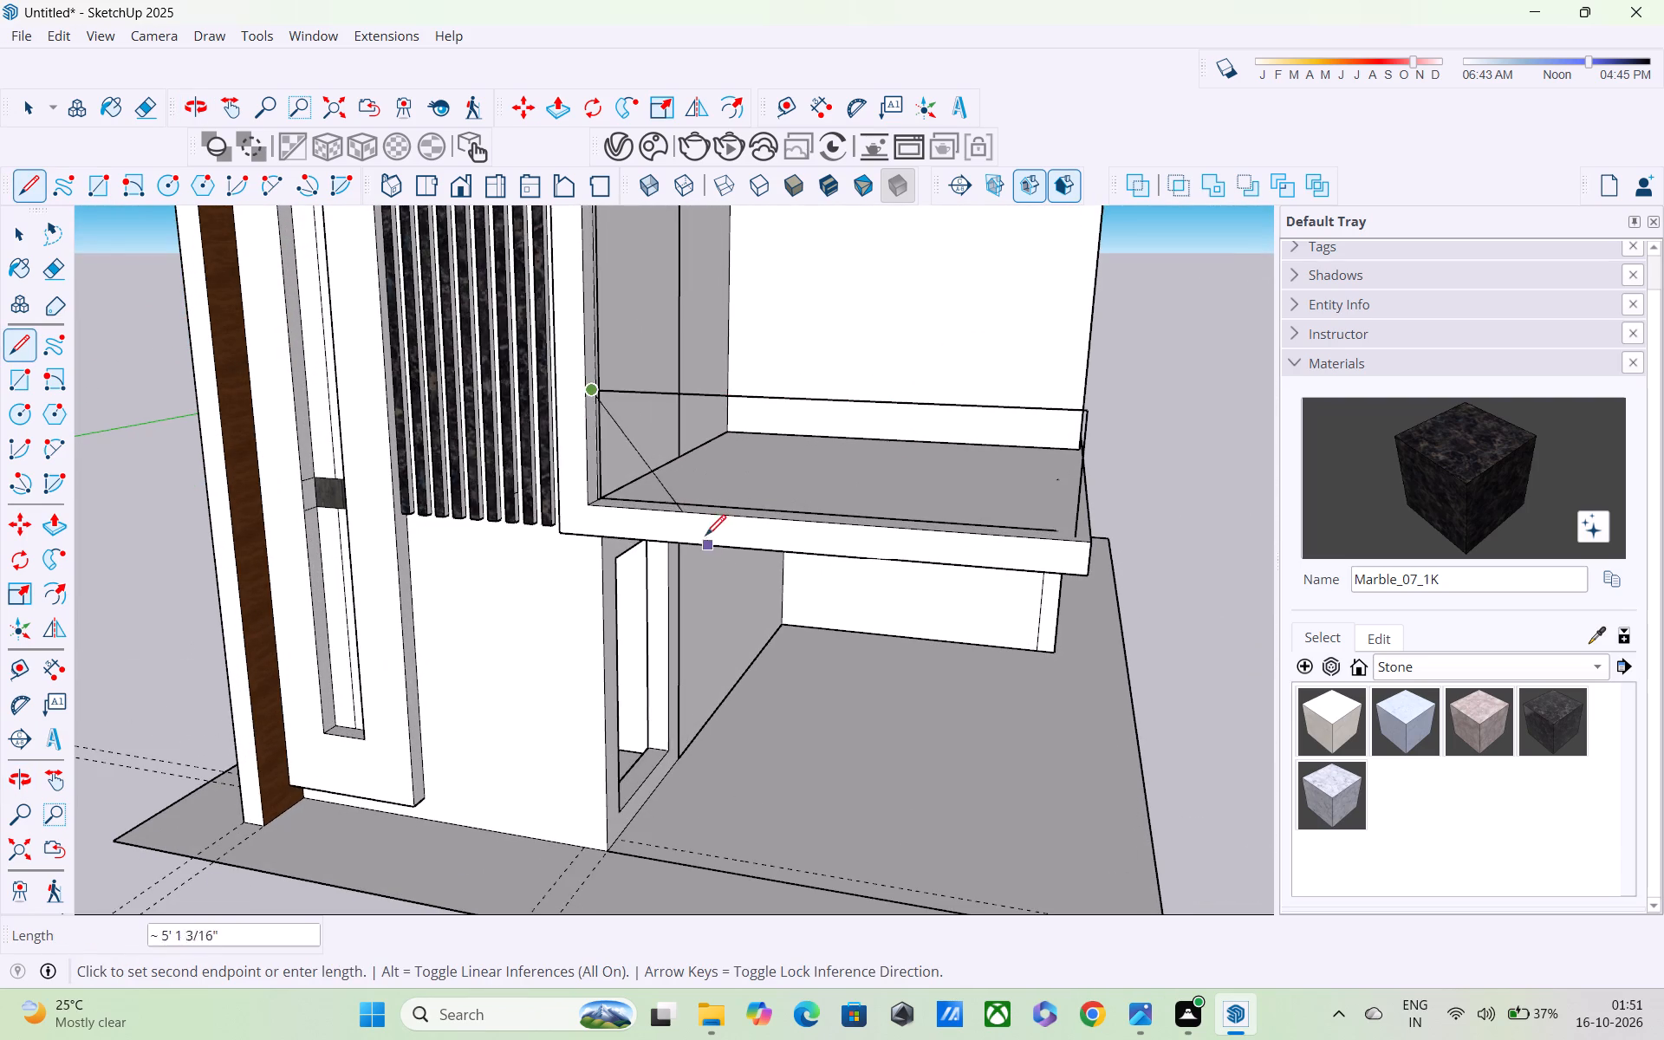
pyautogui.scroll(7, 626, 497)
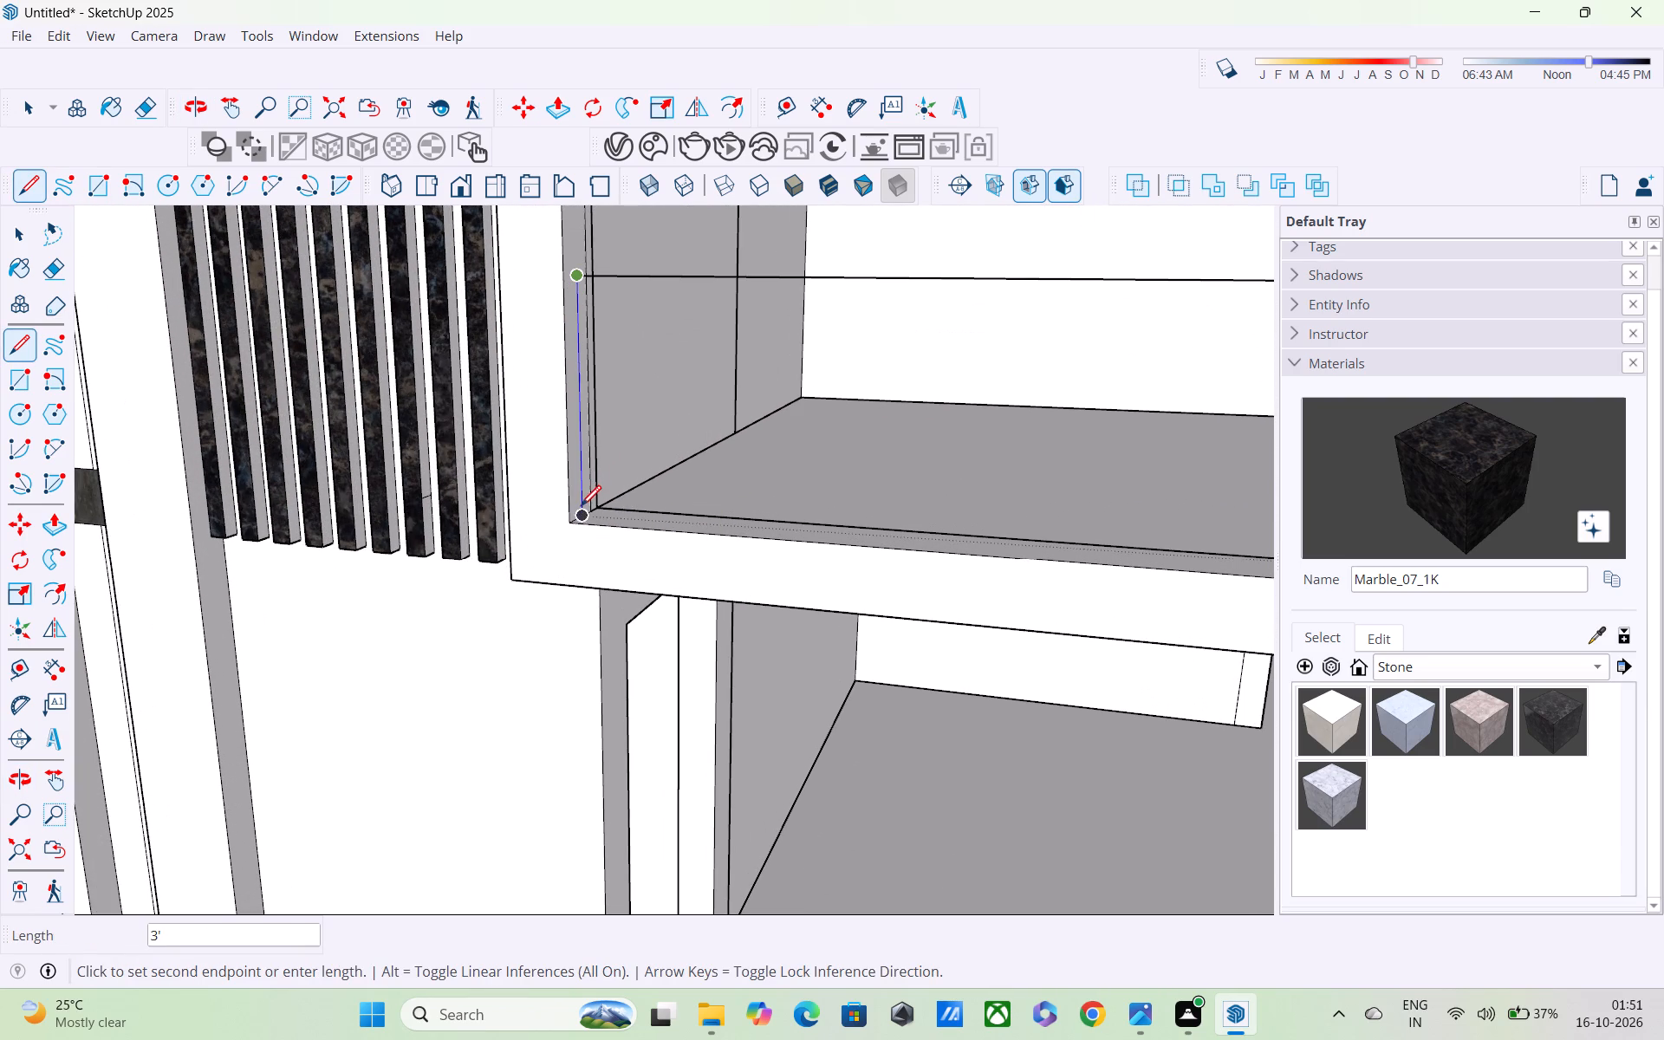
pyautogui.click(582, 512)
pyautogui.scroll(-3, 607, 525)
pyautogui.moveTo(647, 524); pyautogui.dragTo(571, 550, button='middle')
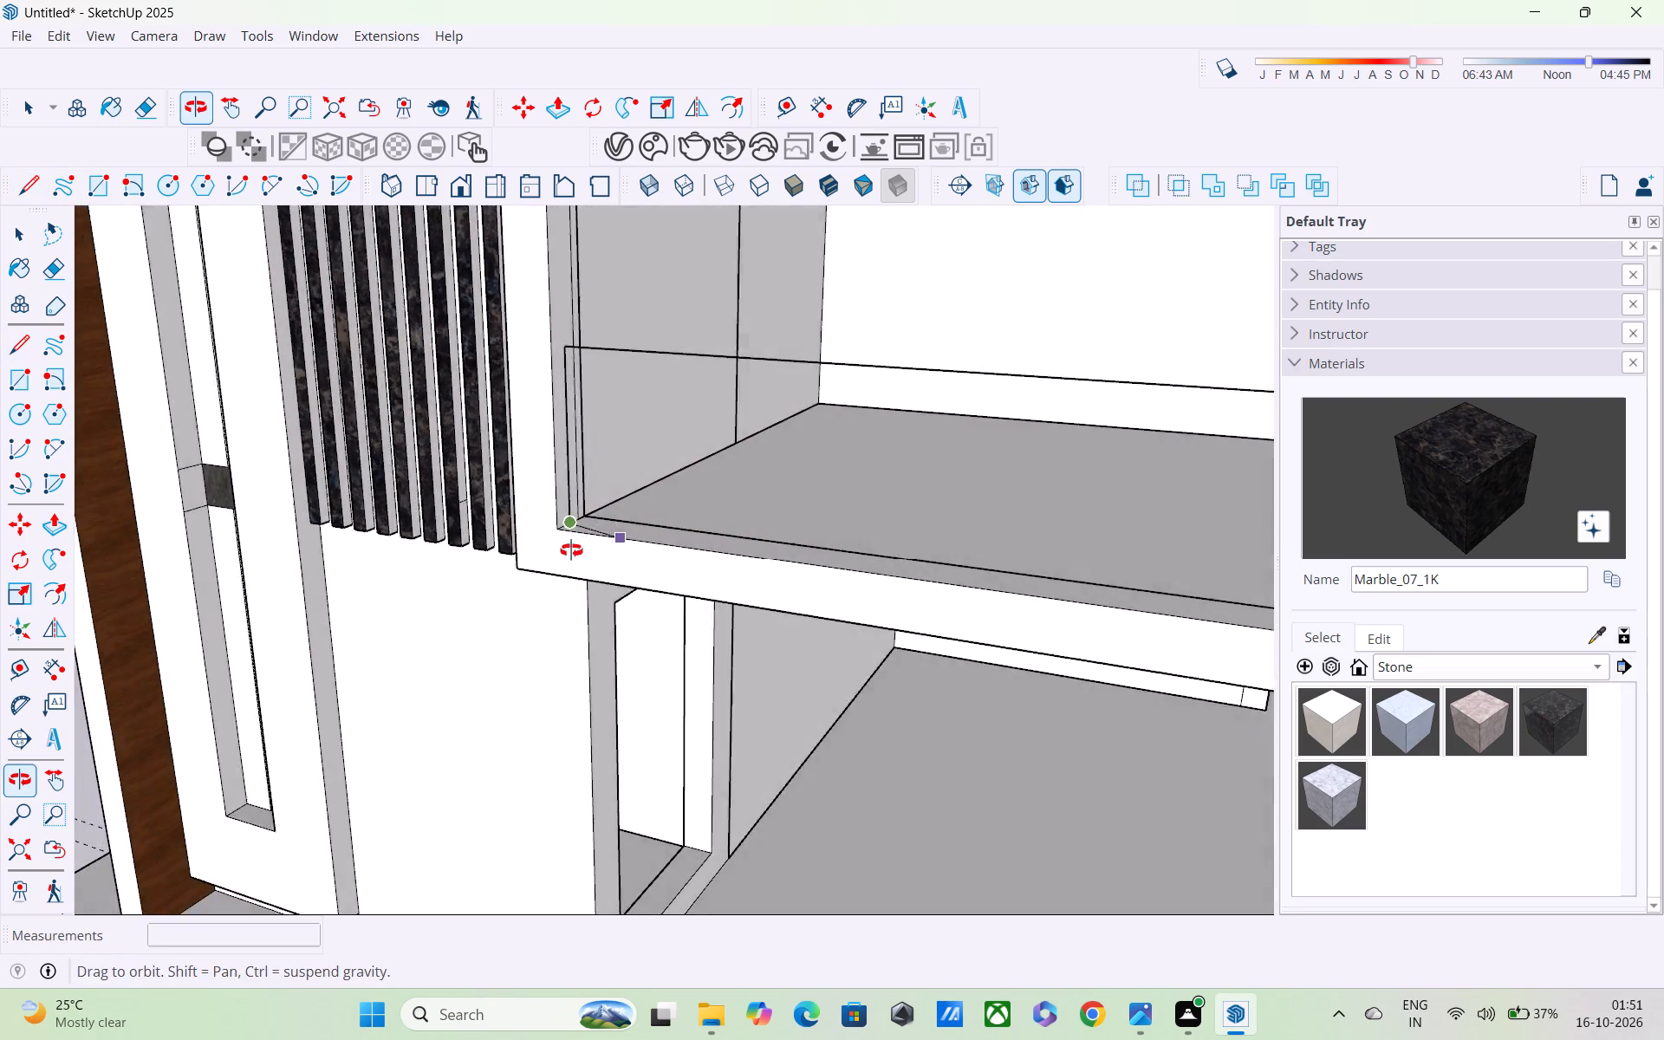
pyautogui.moveTo(571, 550); pyautogui.dragTo(486, 562, button='middle')
pyautogui.scroll(1, 486, 562)
pyautogui.scroll(-6, 525, 561)
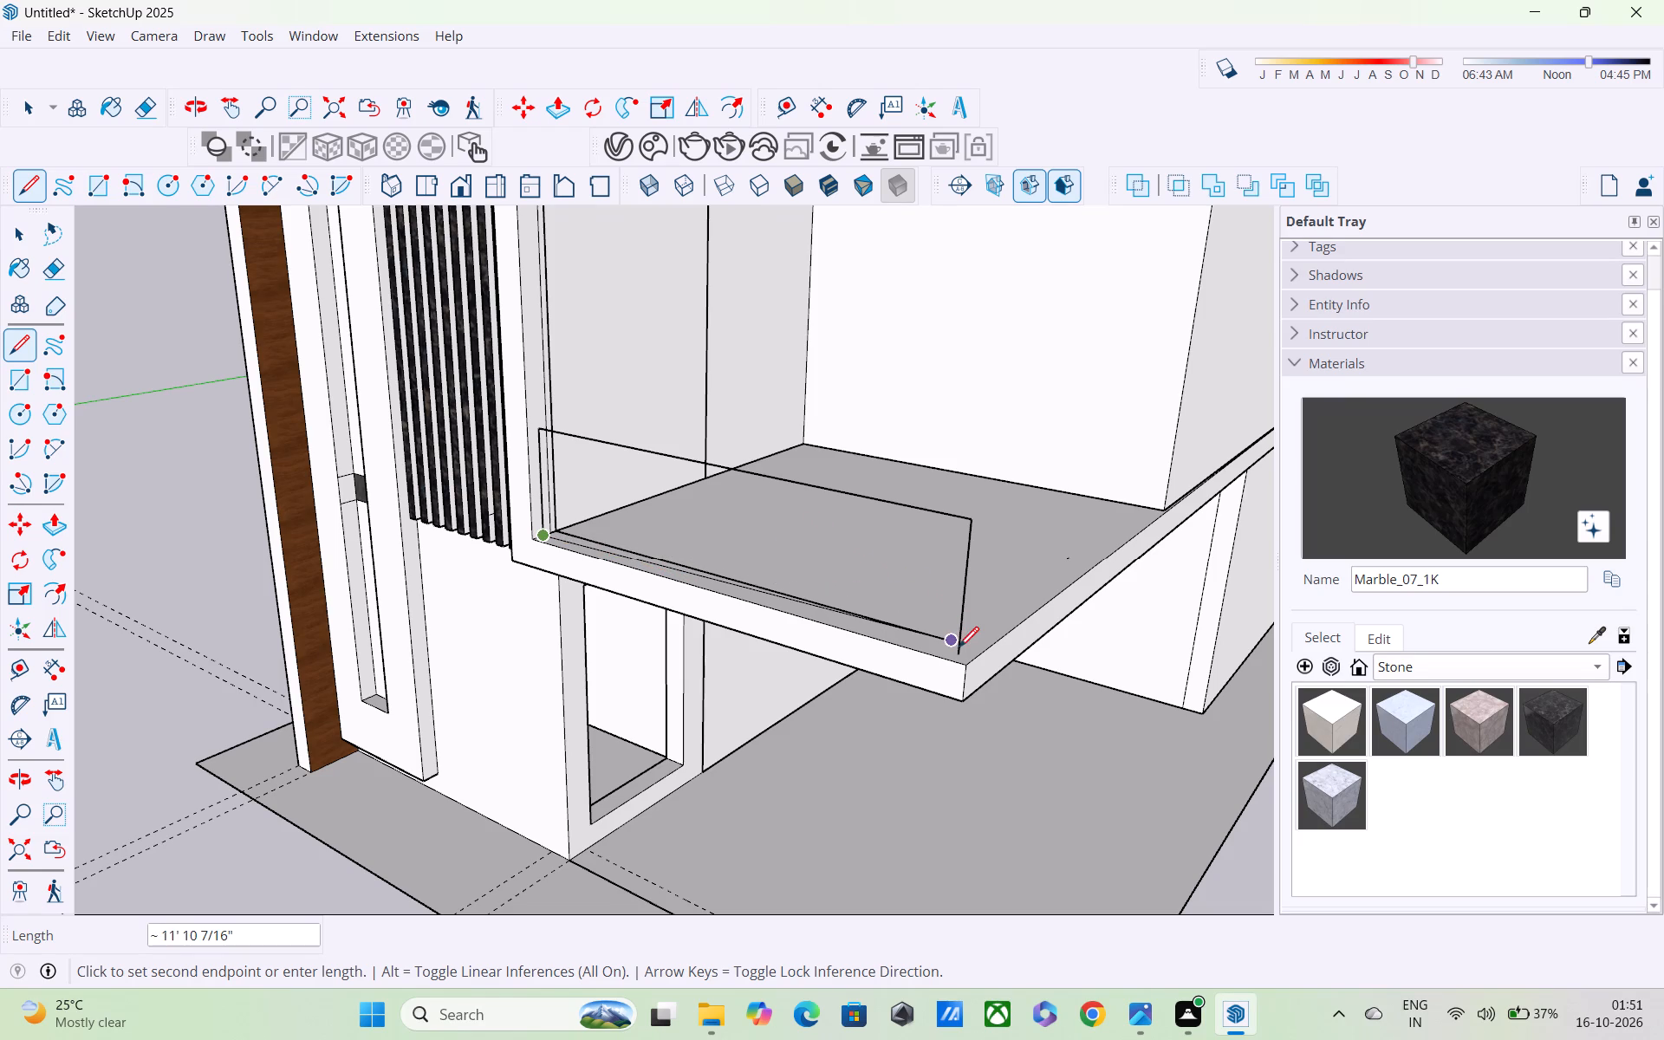
pyautogui.scroll(9, 953, 655)
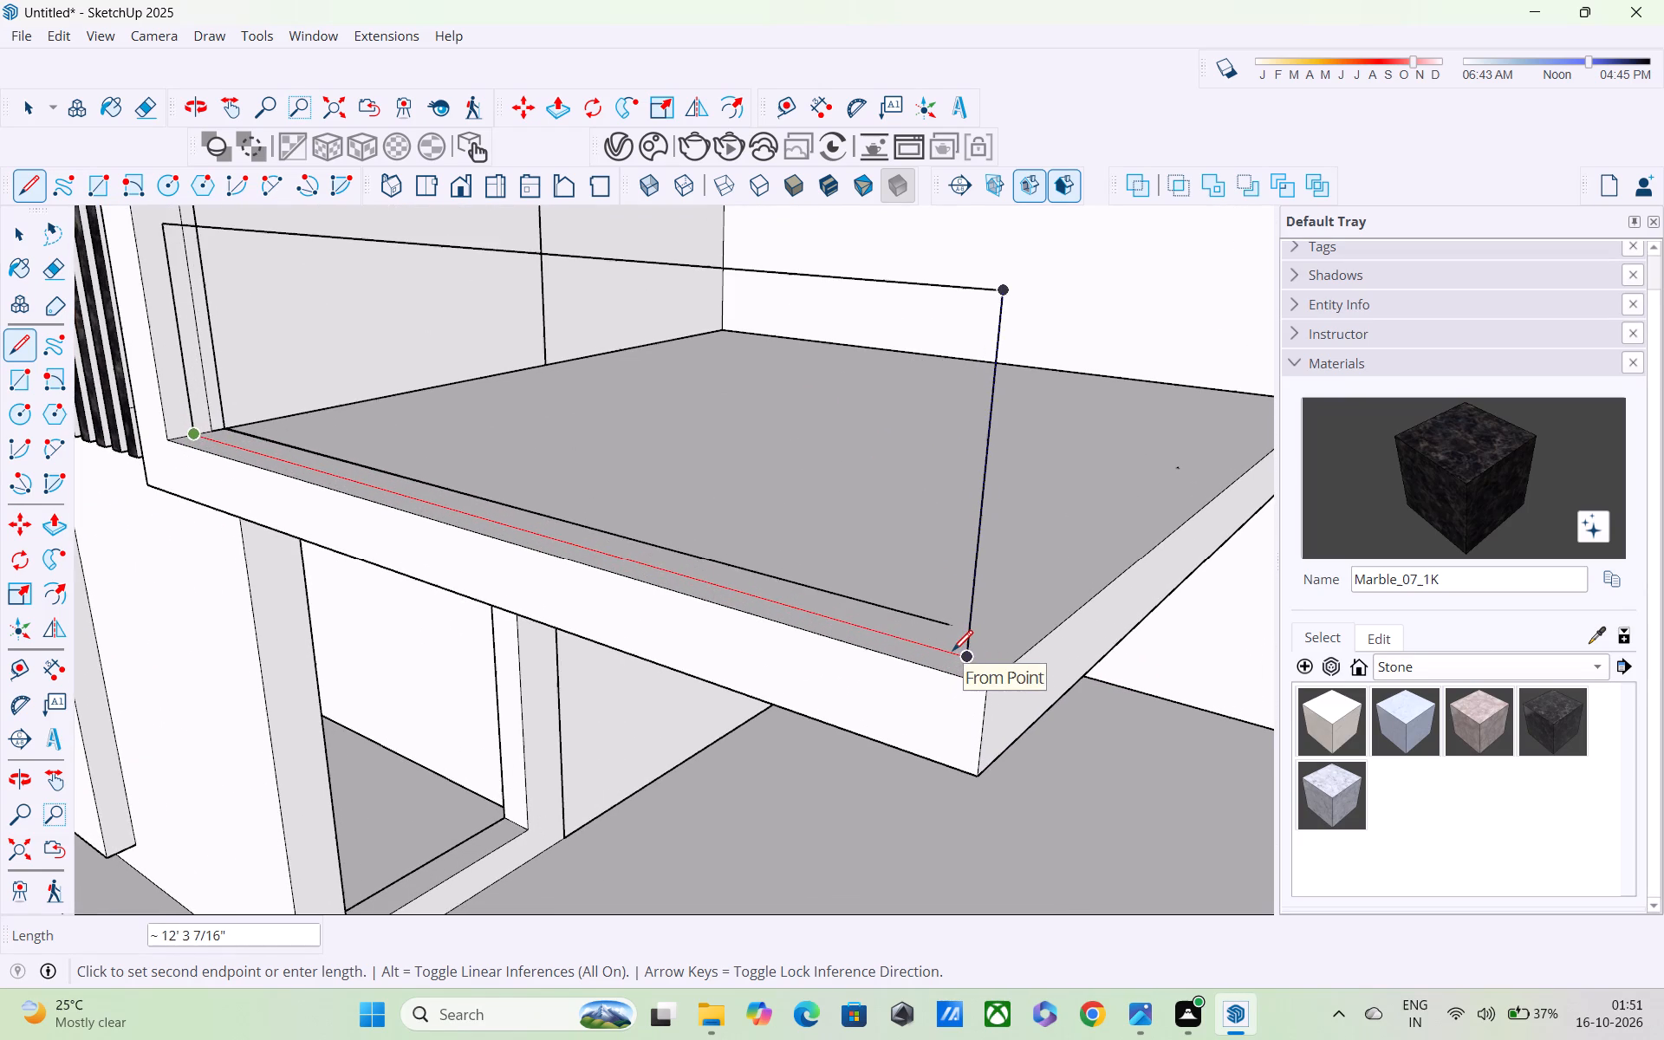
pyautogui.click(952, 653)
# Examine the closed railing panel on the lower balcony from the street side and the balcony side.
pyautogui.scroll(-1, 952, 653)
pyautogui.moveTo(967, 659); pyautogui.dragTo(1016, 653, button='middle')
pyautogui.scroll(-1, 1016, 653)
pyautogui.scroll(1, 1016, 653)
pyautogui.scroll(-4, 1016, 653)
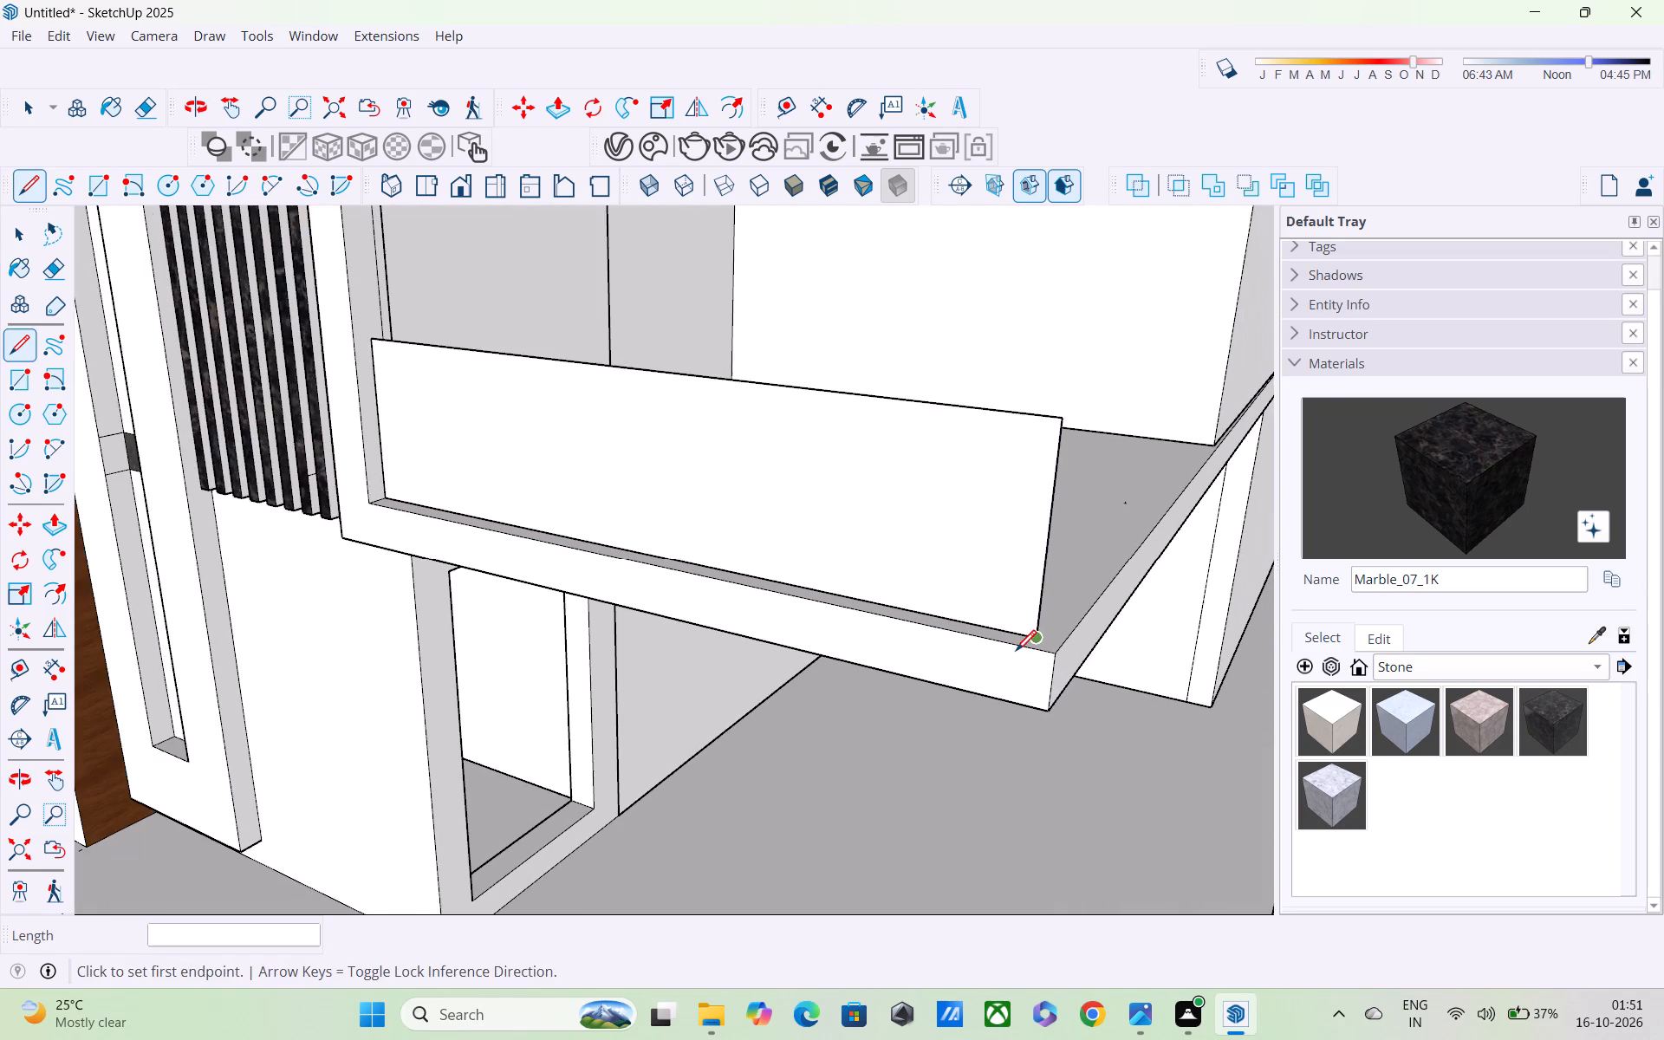
pyautogui.moveTo(1016, 653); pyautogui.dragTo(738, 675, button='middle')
pyautogui.scroll(1, 738, 675)
pyautogui.scroll(-5, 738, 675)
pyautogui.moveTo(743, 637); pyautogui.dragTo(717, 630, button='middle')
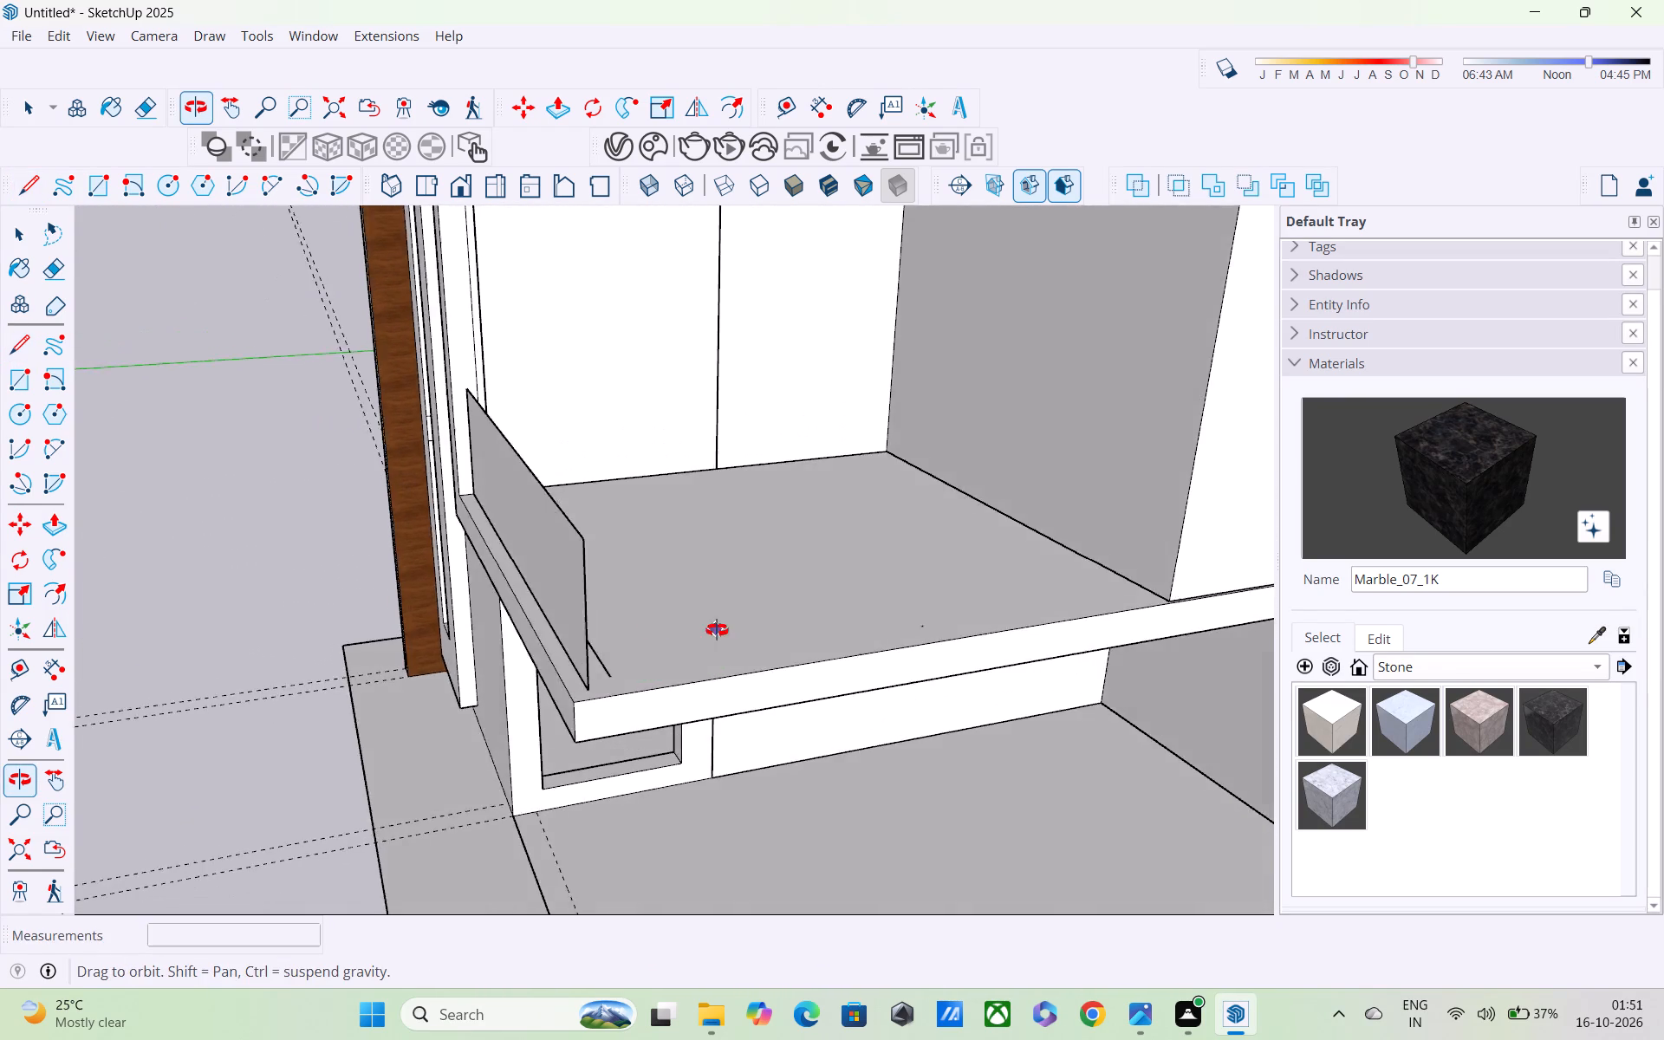
pyautogui.moveTo(717, 630); pyautogui.dragTo(496, 628, button='middle')
pyautogui.scroll(-5, 465, 622)
pyautogui.scroll(3, 360, 627)
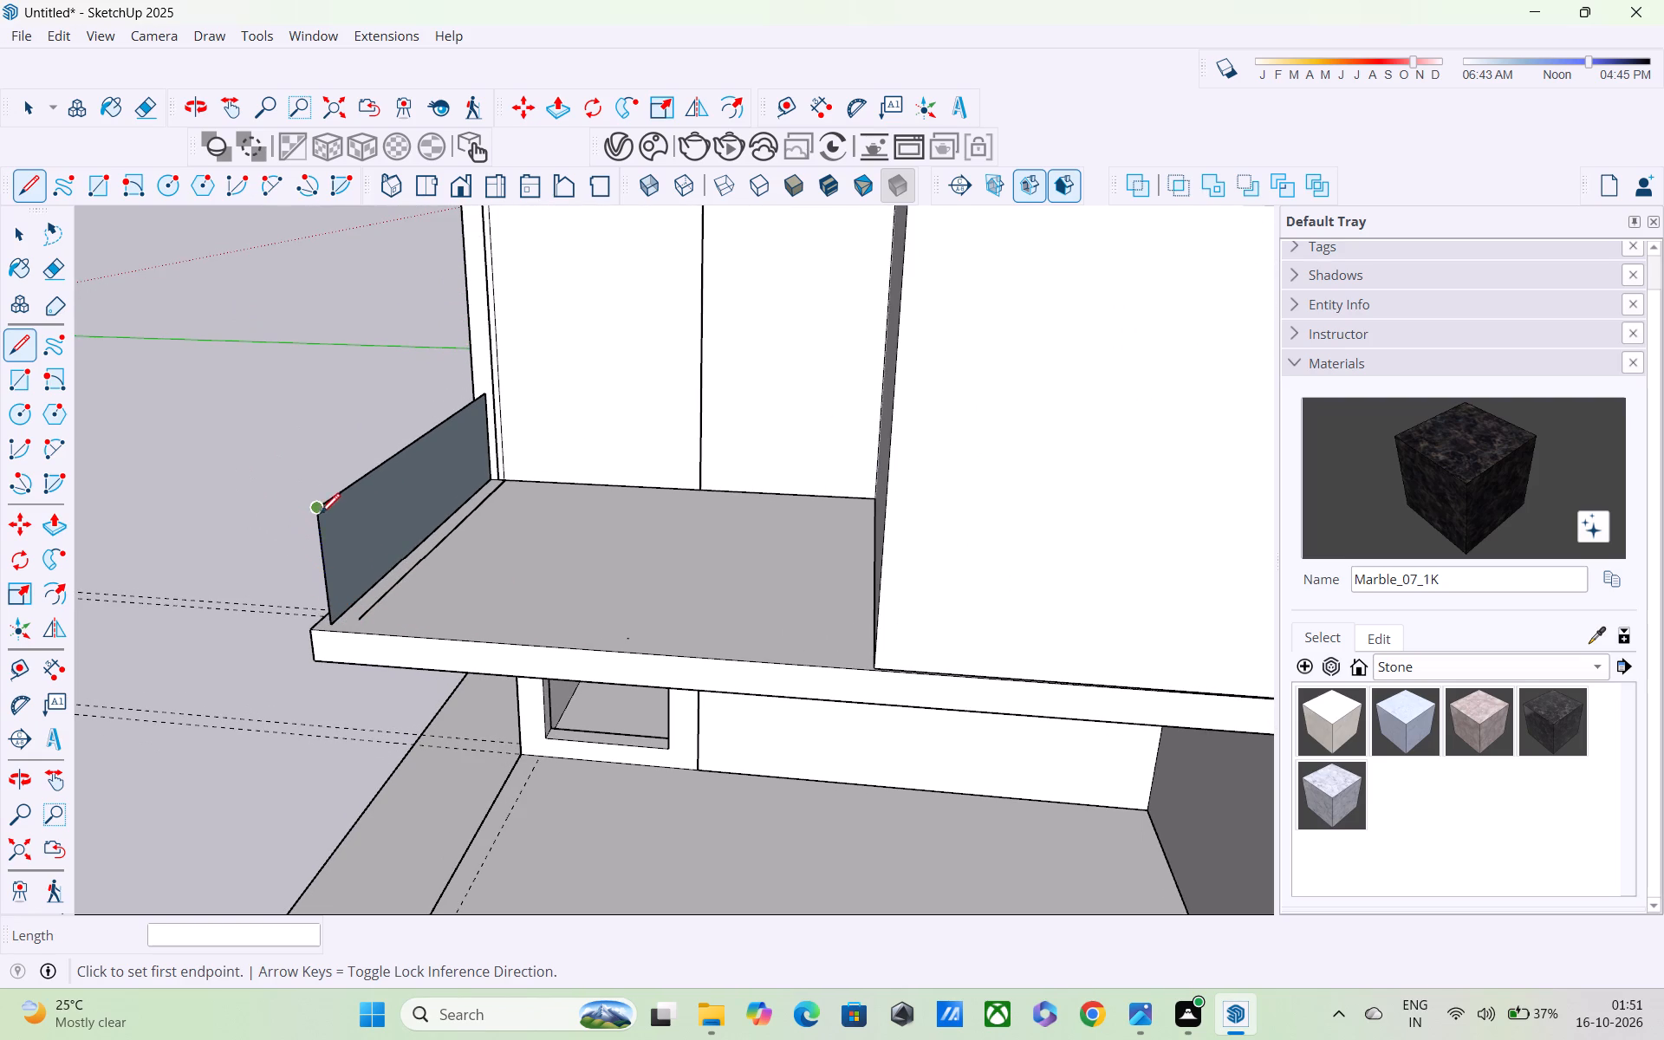
pyautogui.click(314, 509)
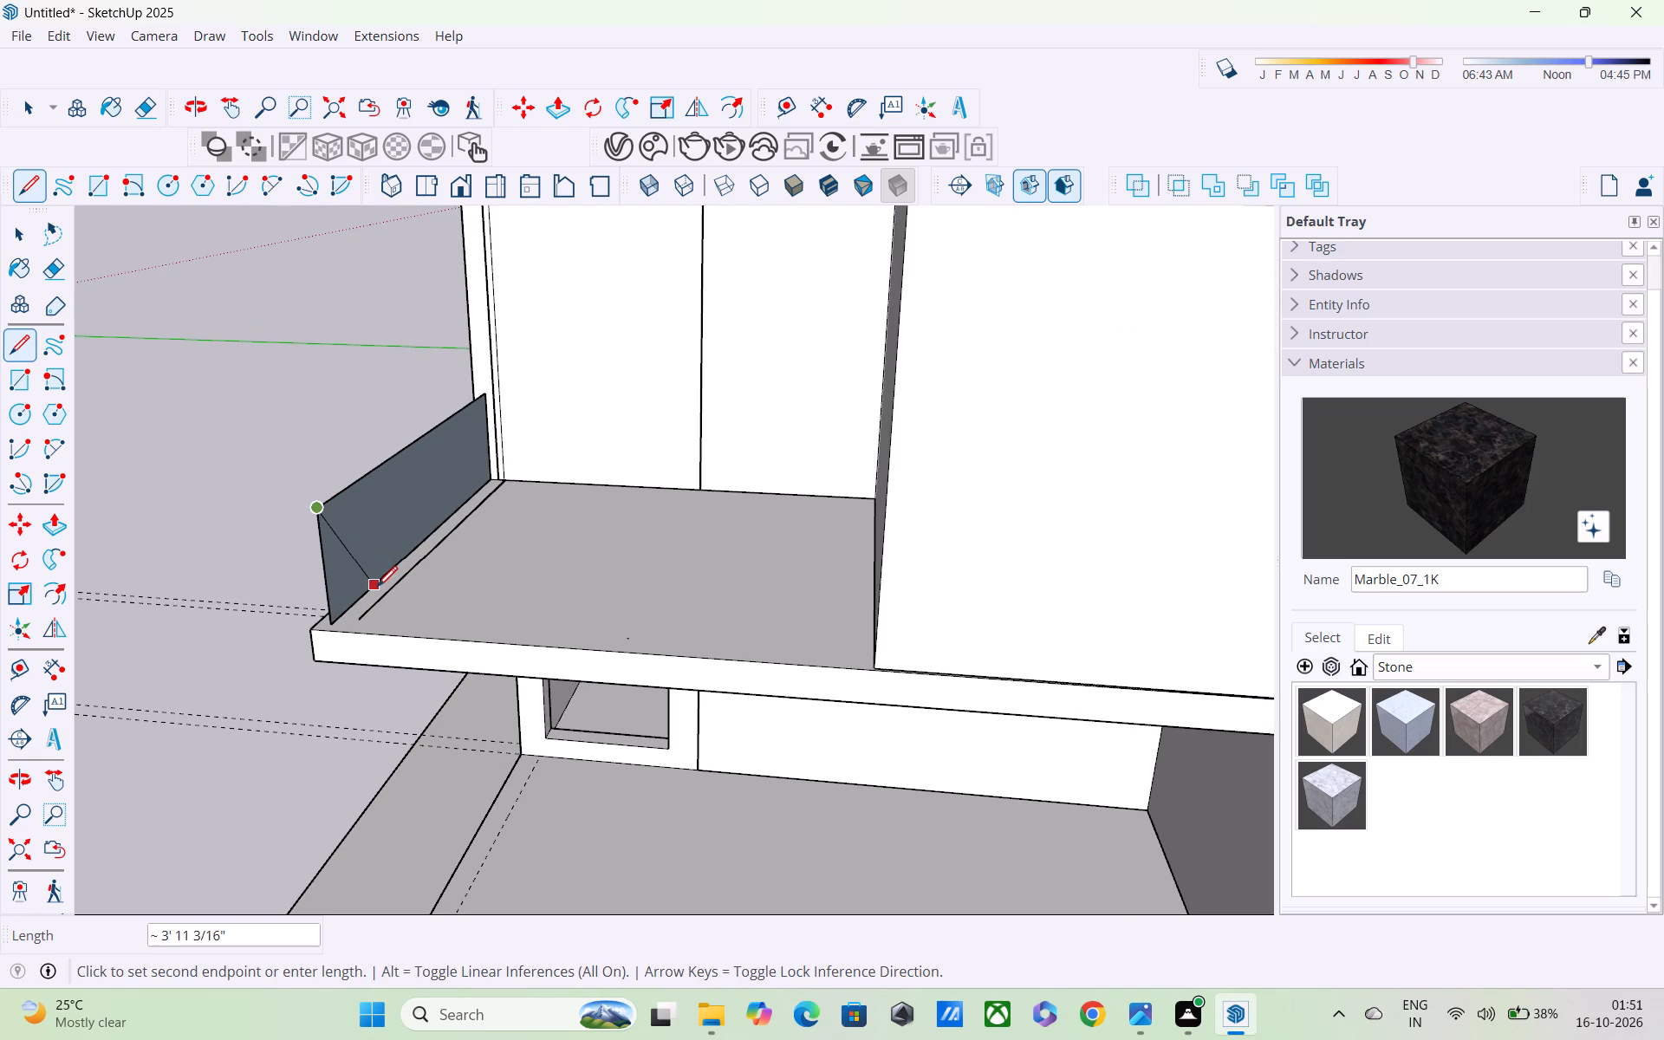
pyautogui.press('Escape')
pyautogui.scroll(-3, 345, 572)
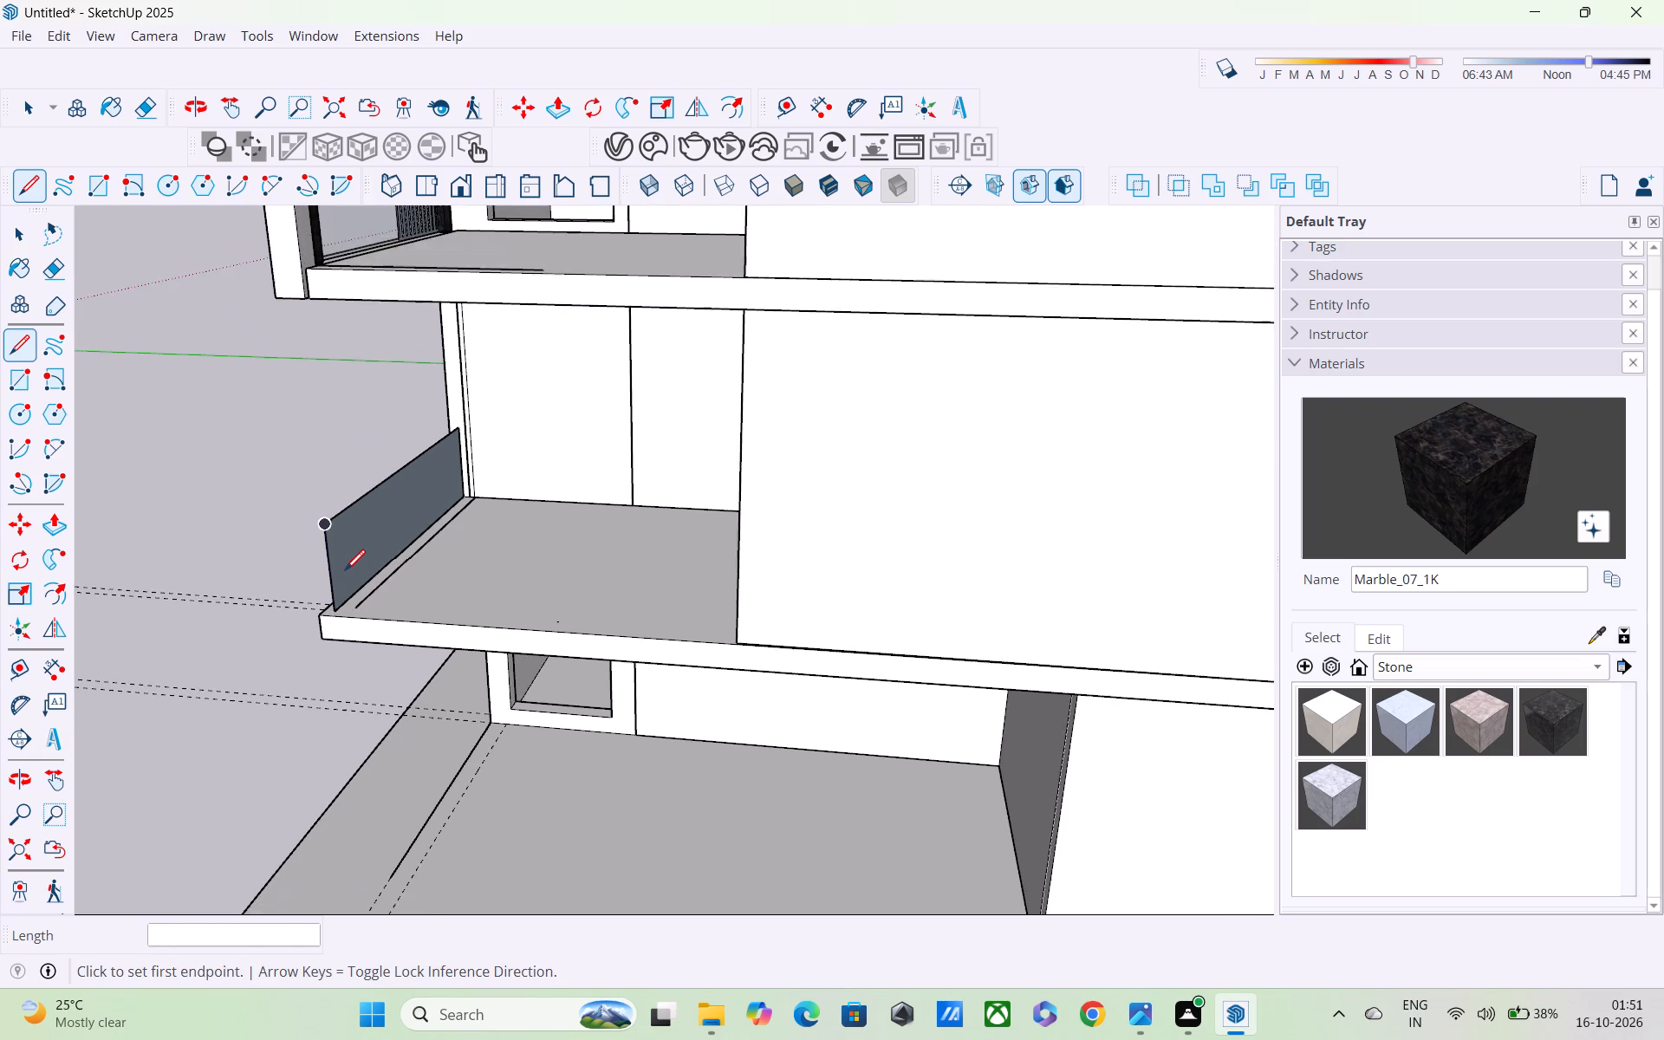
pyautogui.moveTo(345, 572); pyautogui.dragTo(777, 598, button='middle')
pyautogui.scroll(1, 777, 598)
pyautogui.scroll(-4, 737, 528)
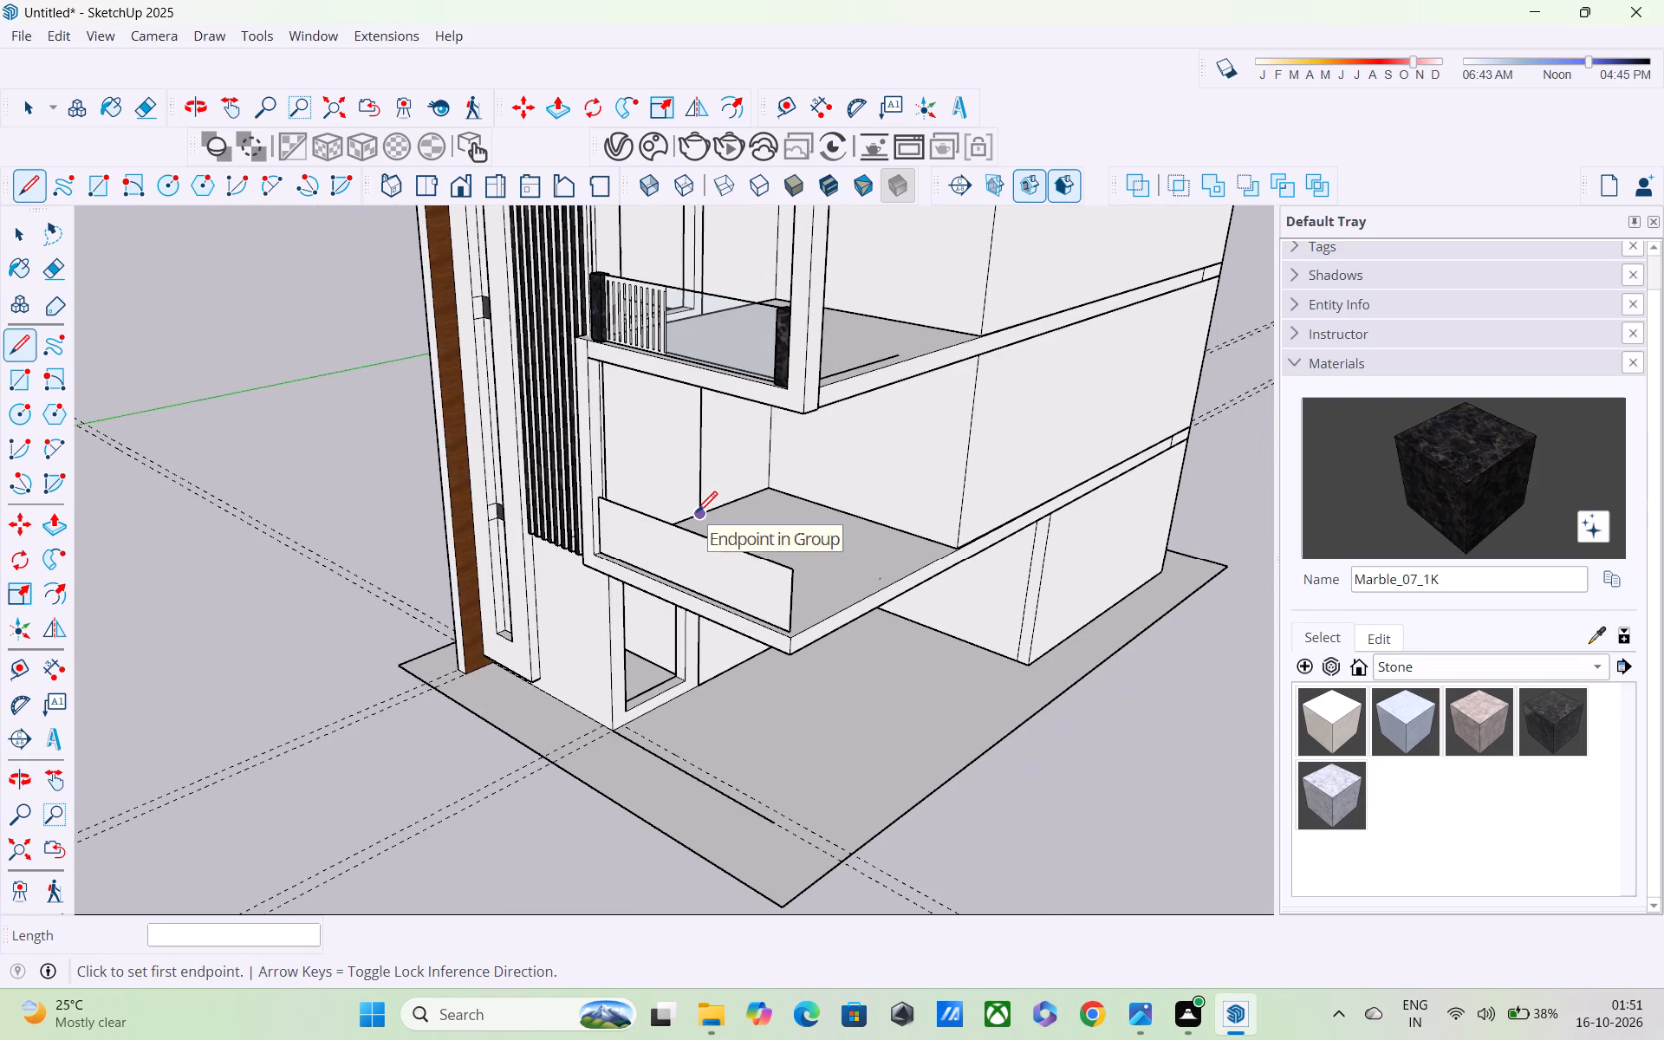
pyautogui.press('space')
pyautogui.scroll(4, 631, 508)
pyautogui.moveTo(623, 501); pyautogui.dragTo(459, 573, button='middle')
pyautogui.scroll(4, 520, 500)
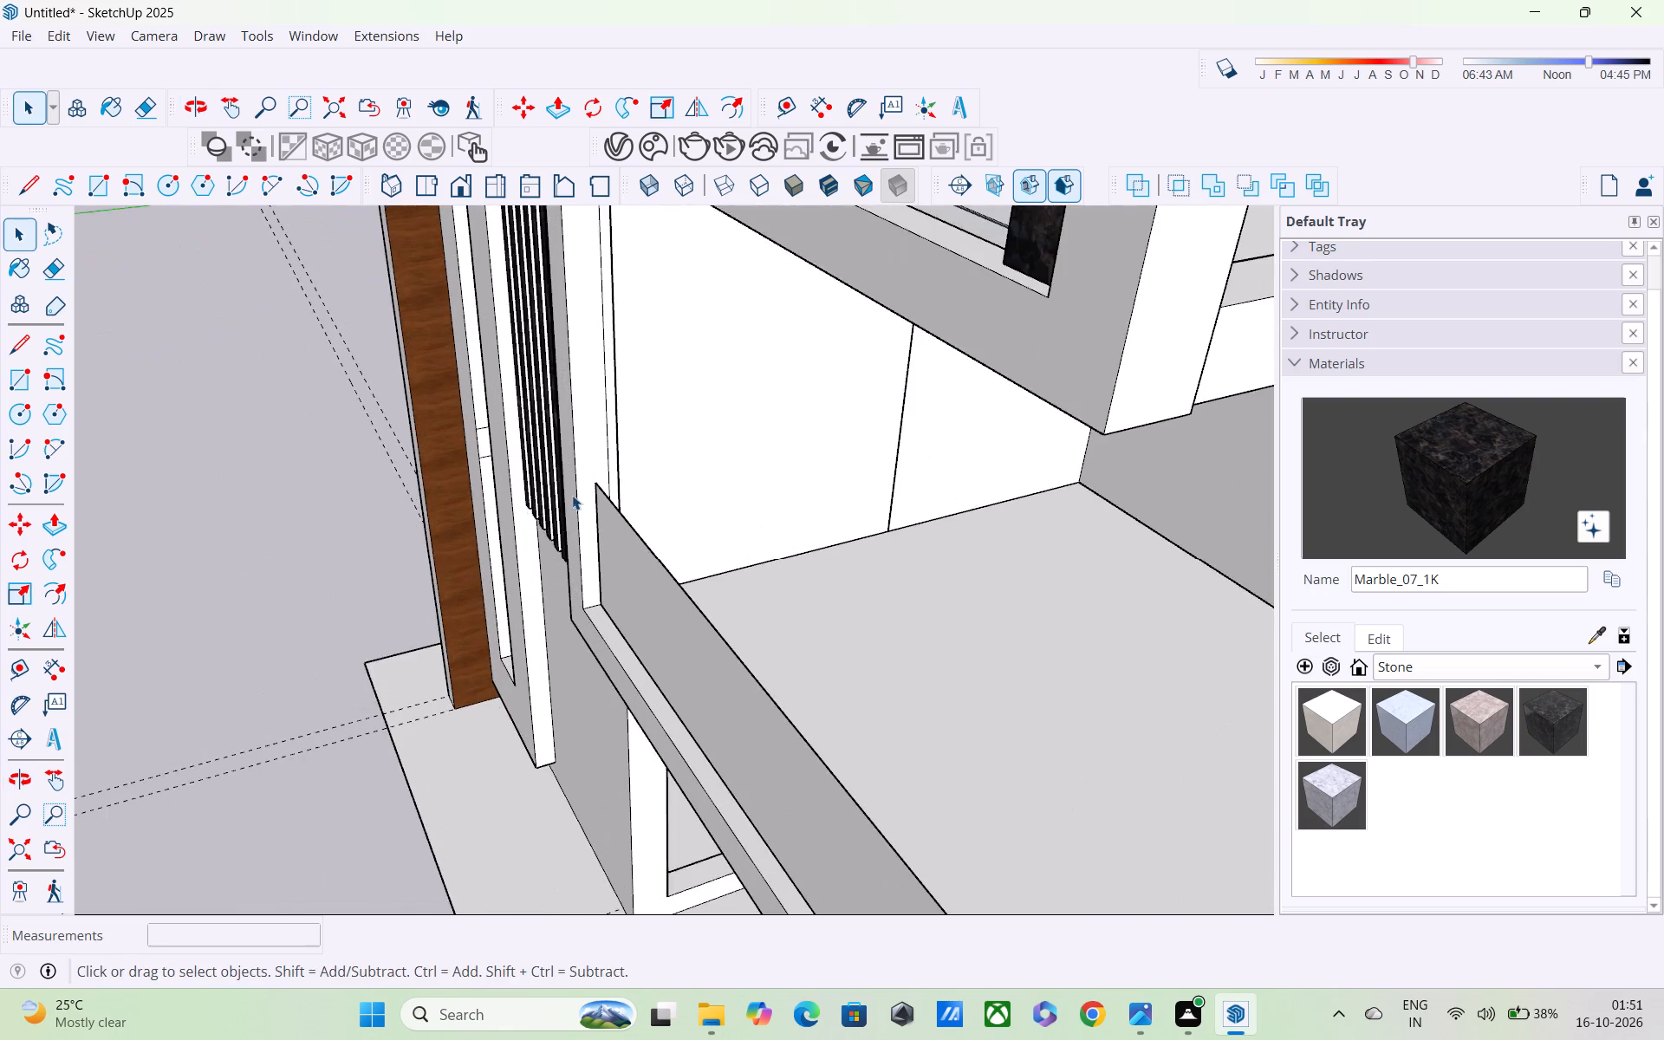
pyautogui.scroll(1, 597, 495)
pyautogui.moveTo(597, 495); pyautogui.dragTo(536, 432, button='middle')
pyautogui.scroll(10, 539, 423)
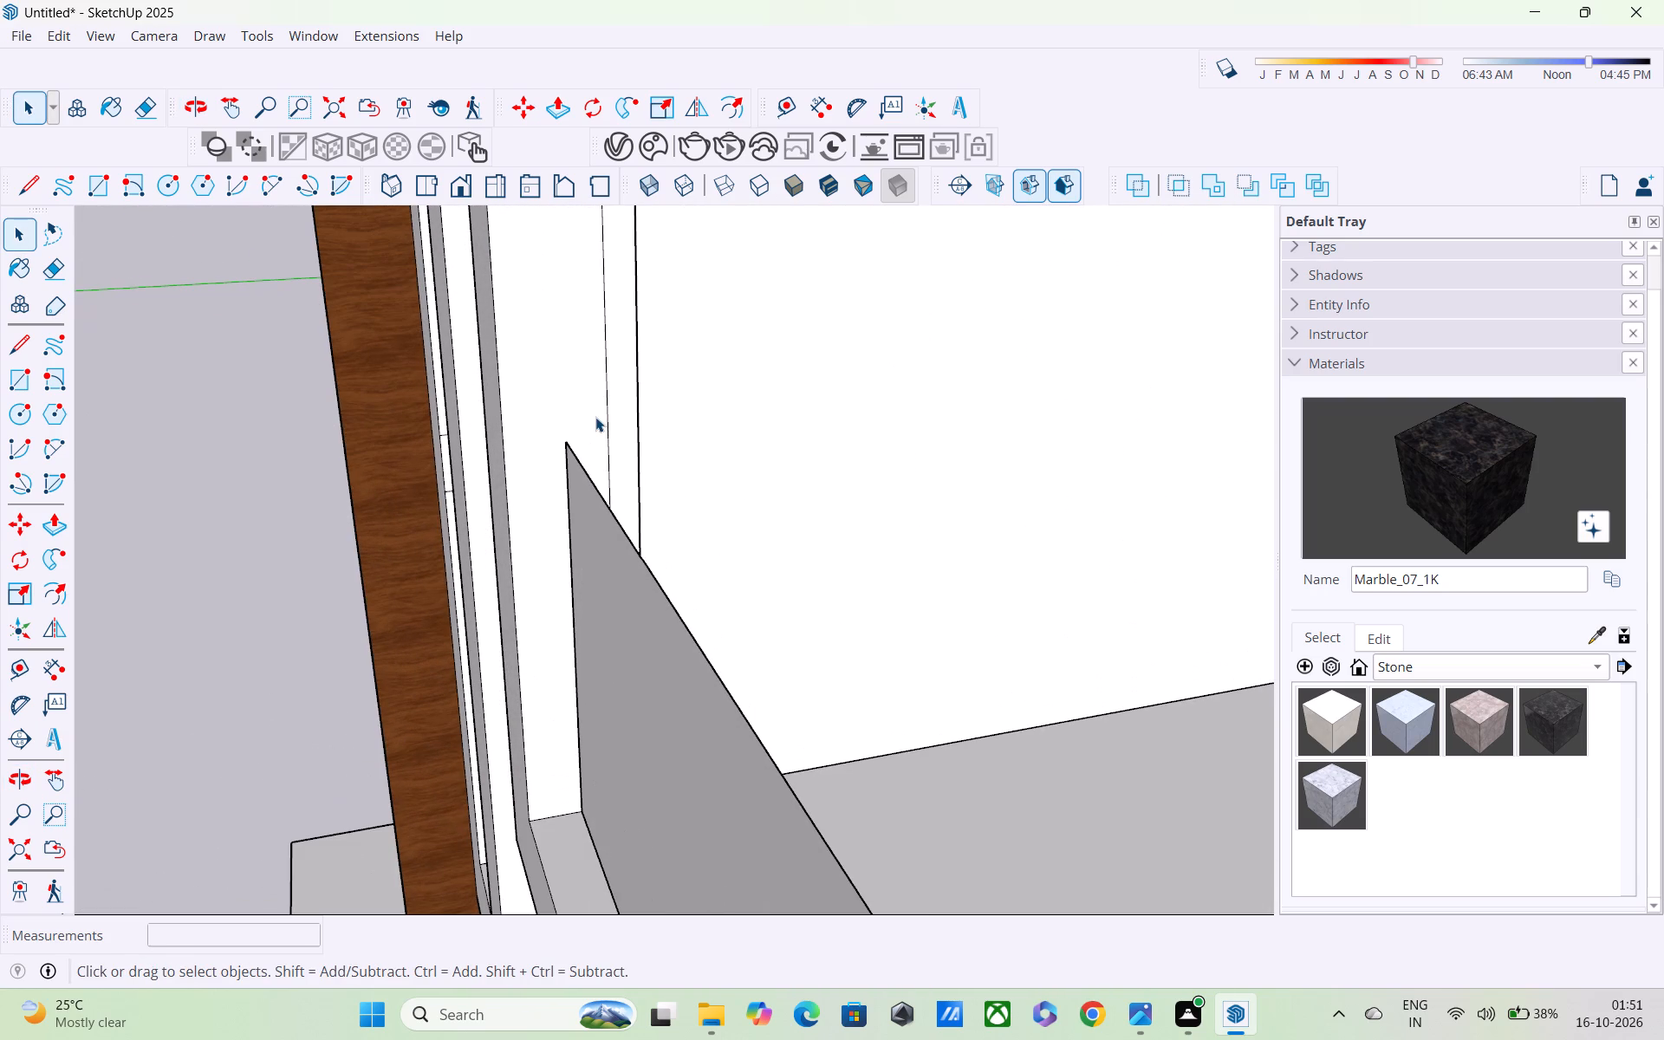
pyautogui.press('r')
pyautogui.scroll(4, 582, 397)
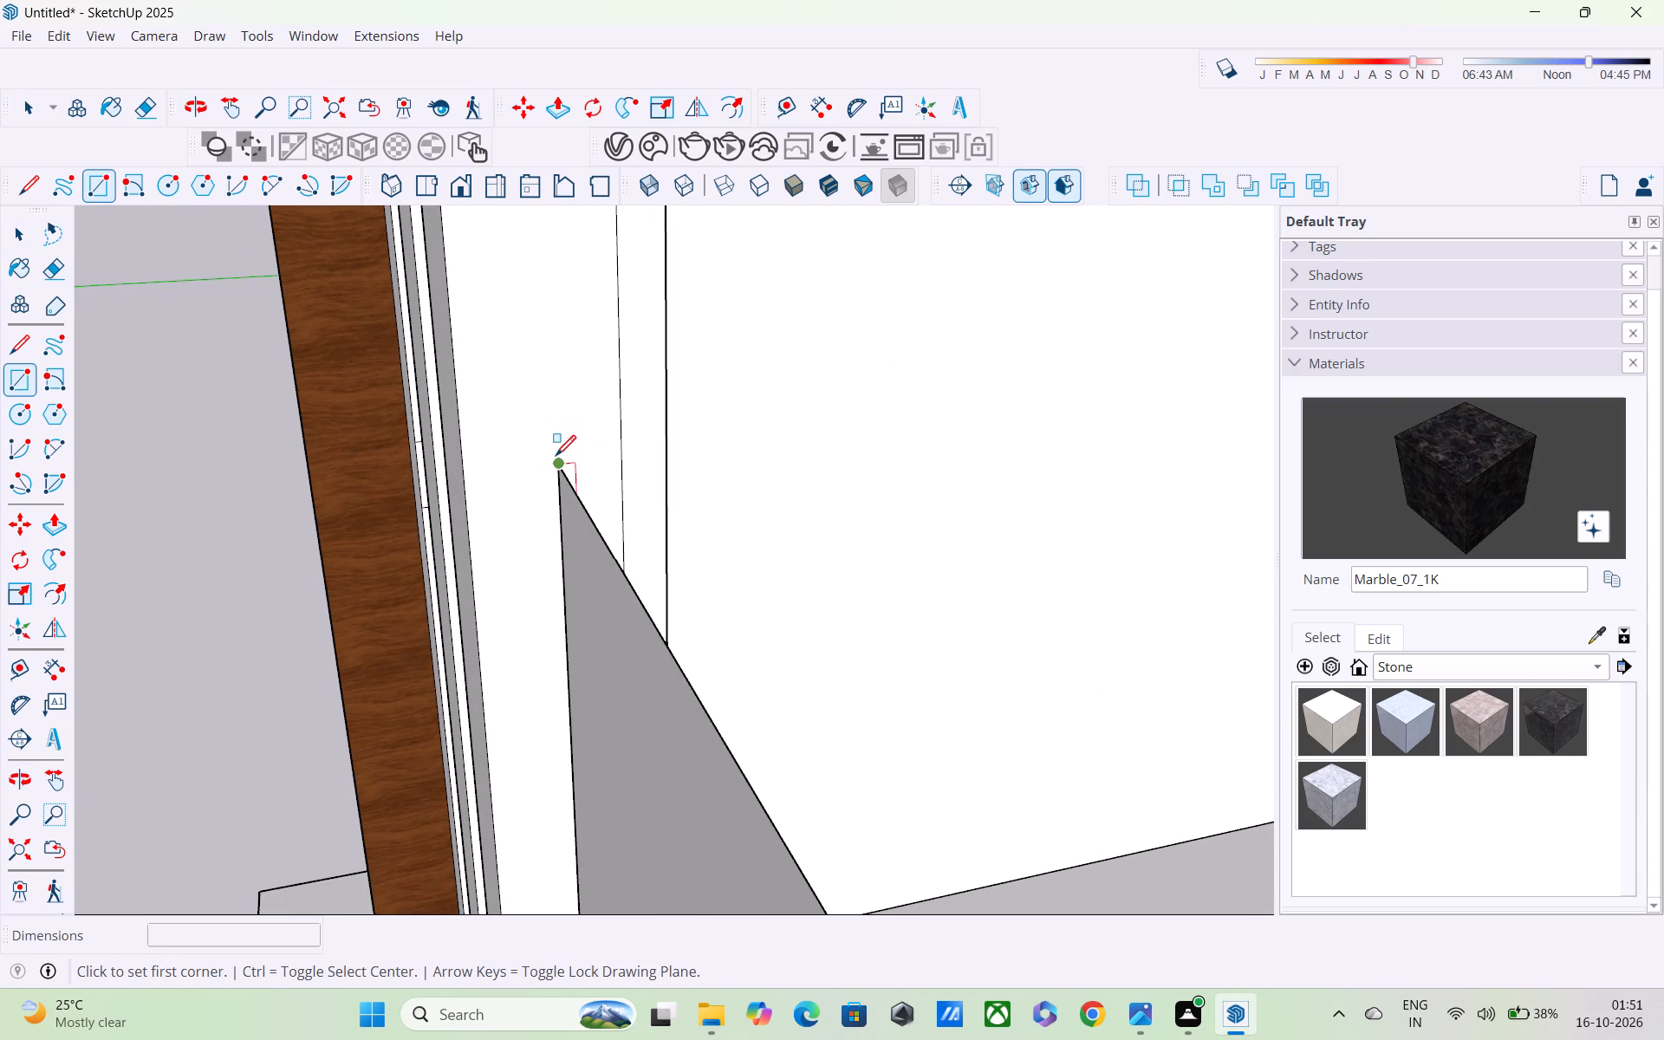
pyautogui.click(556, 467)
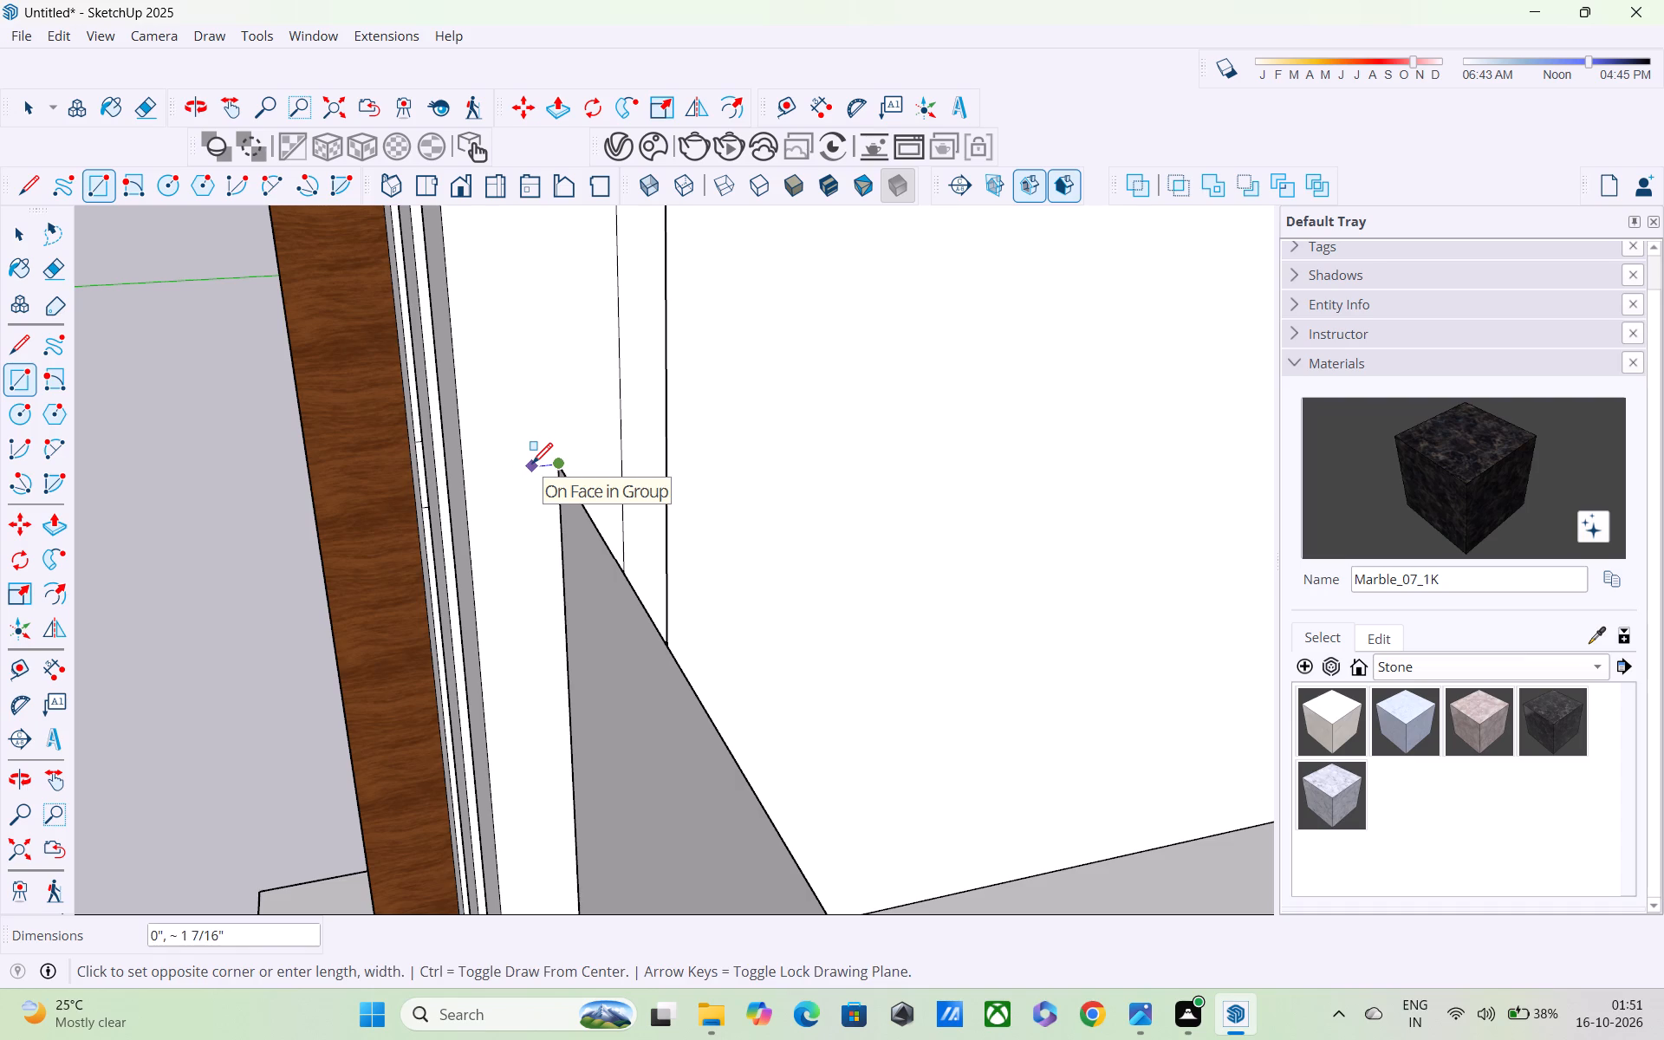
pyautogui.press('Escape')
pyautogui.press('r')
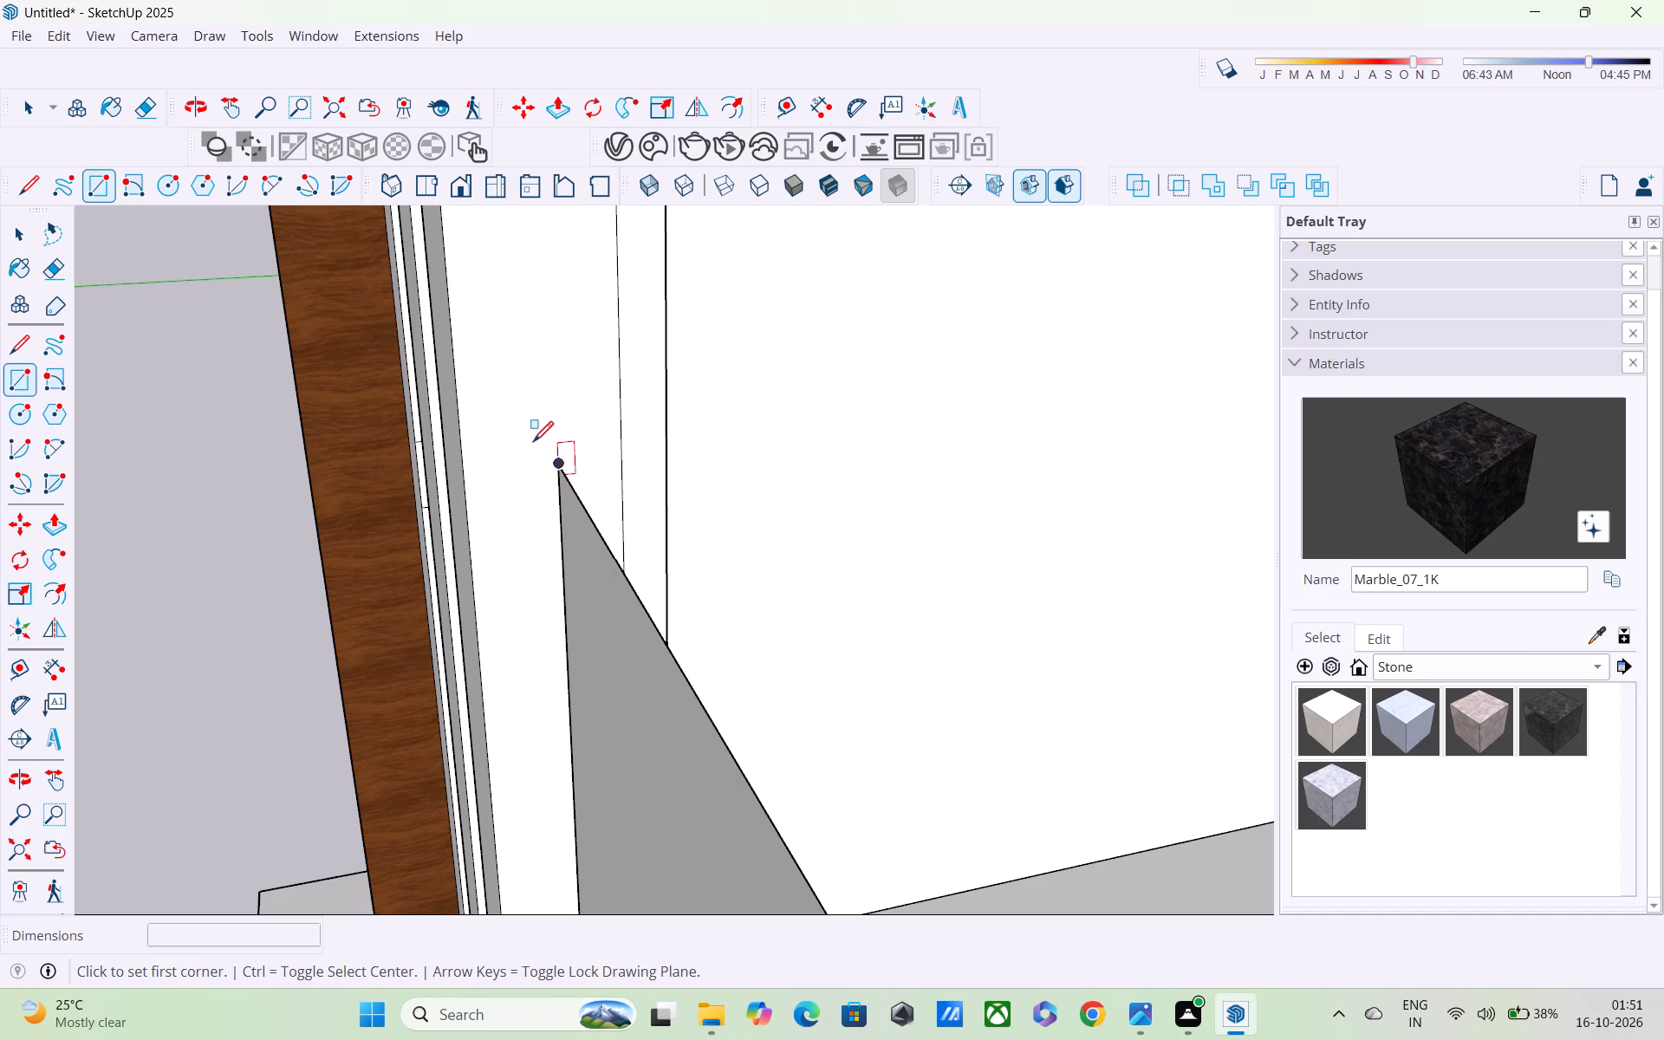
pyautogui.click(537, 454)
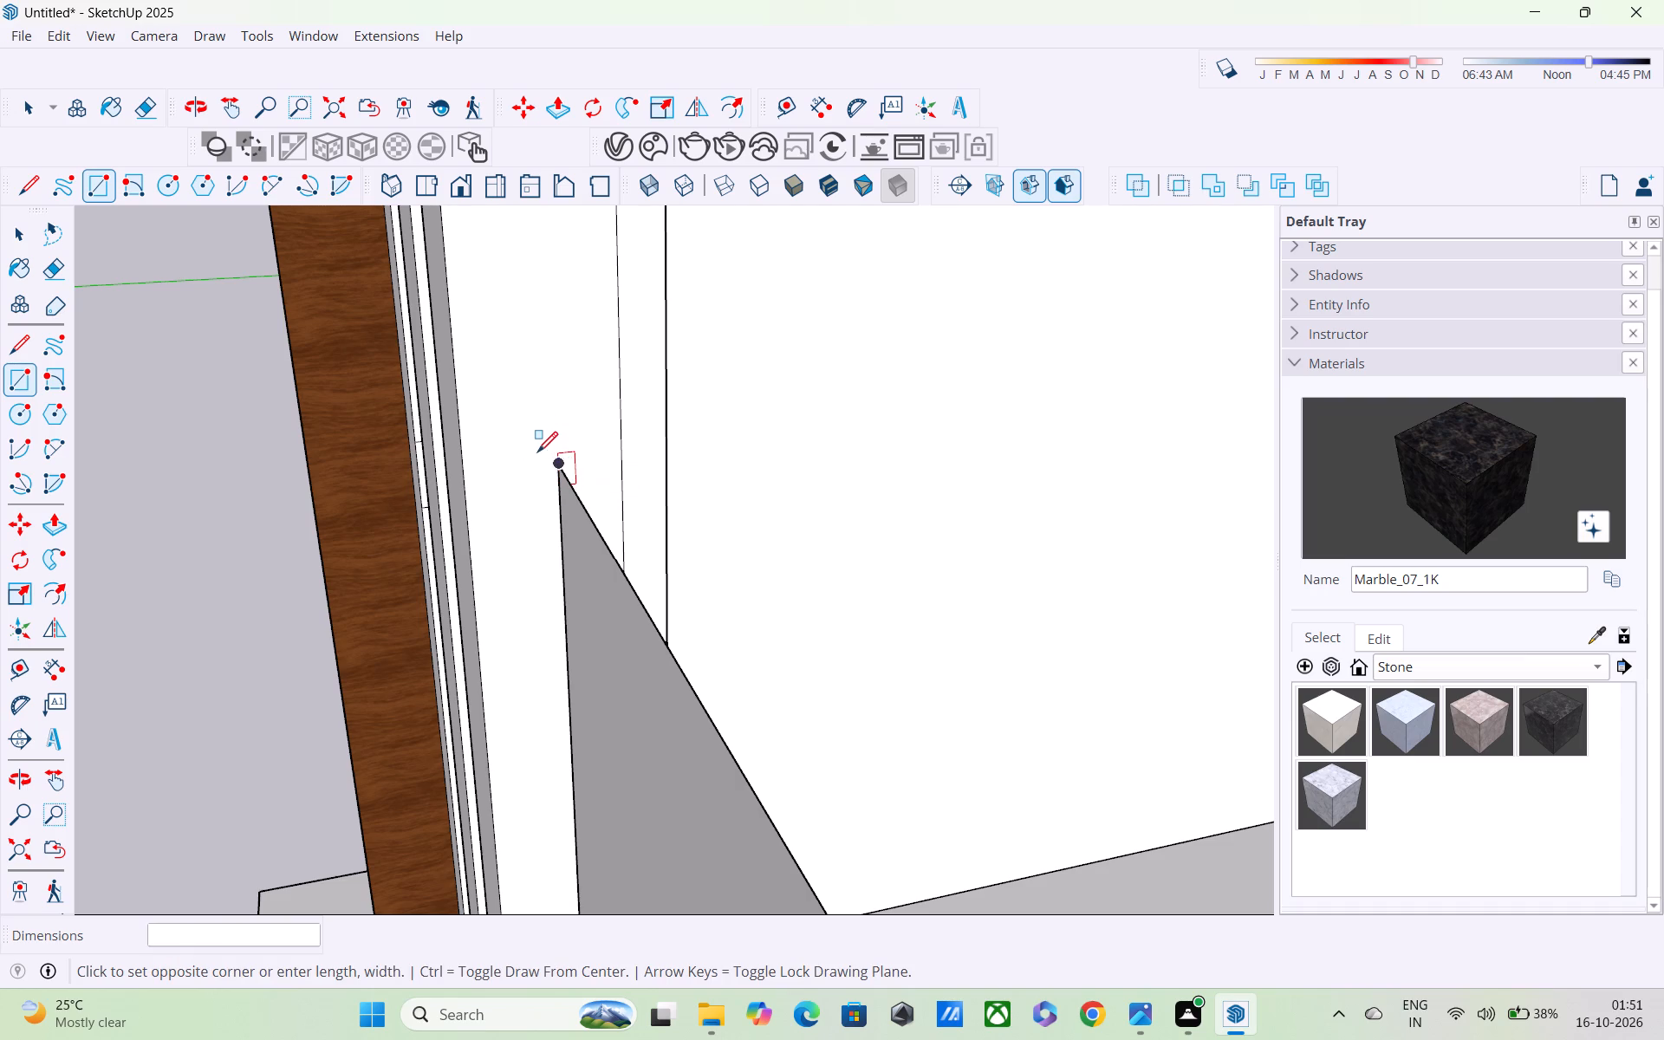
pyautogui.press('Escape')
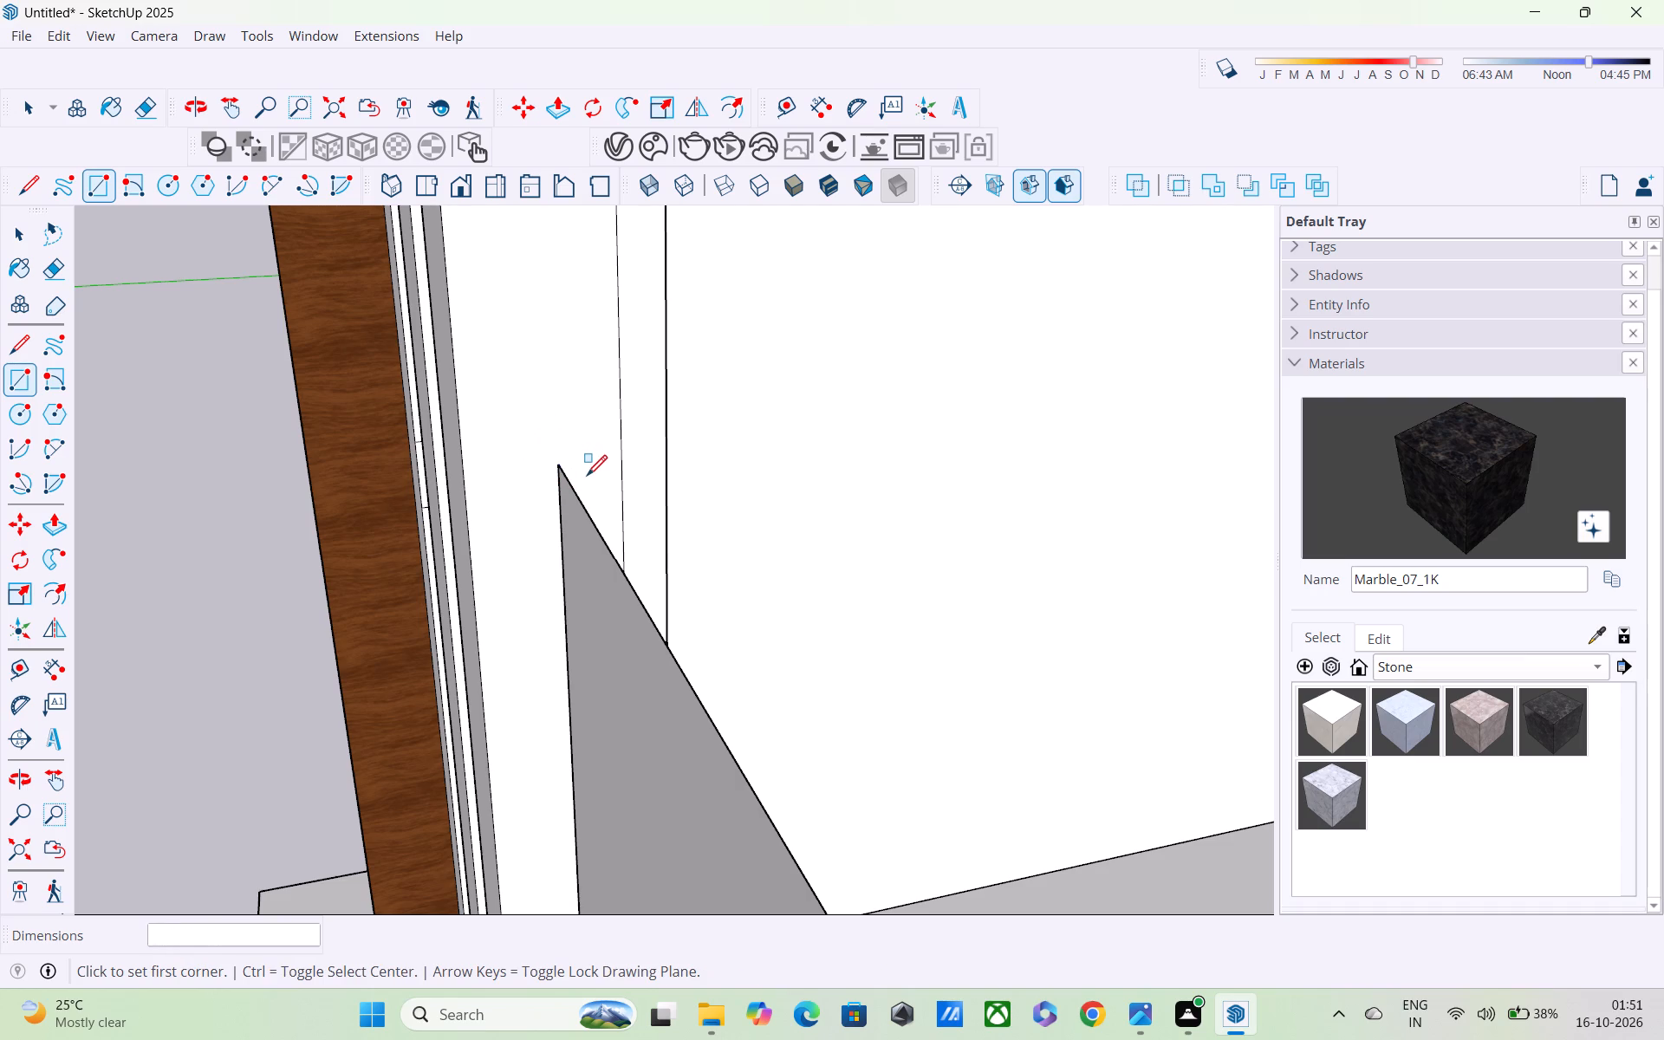
# Draw a small rectangle, about 1/2" by 5/8", on the tower-side frame at the railing panel's top corner.
pyautogui.press('r')
pyautogui.scroll(7, 556, 445)
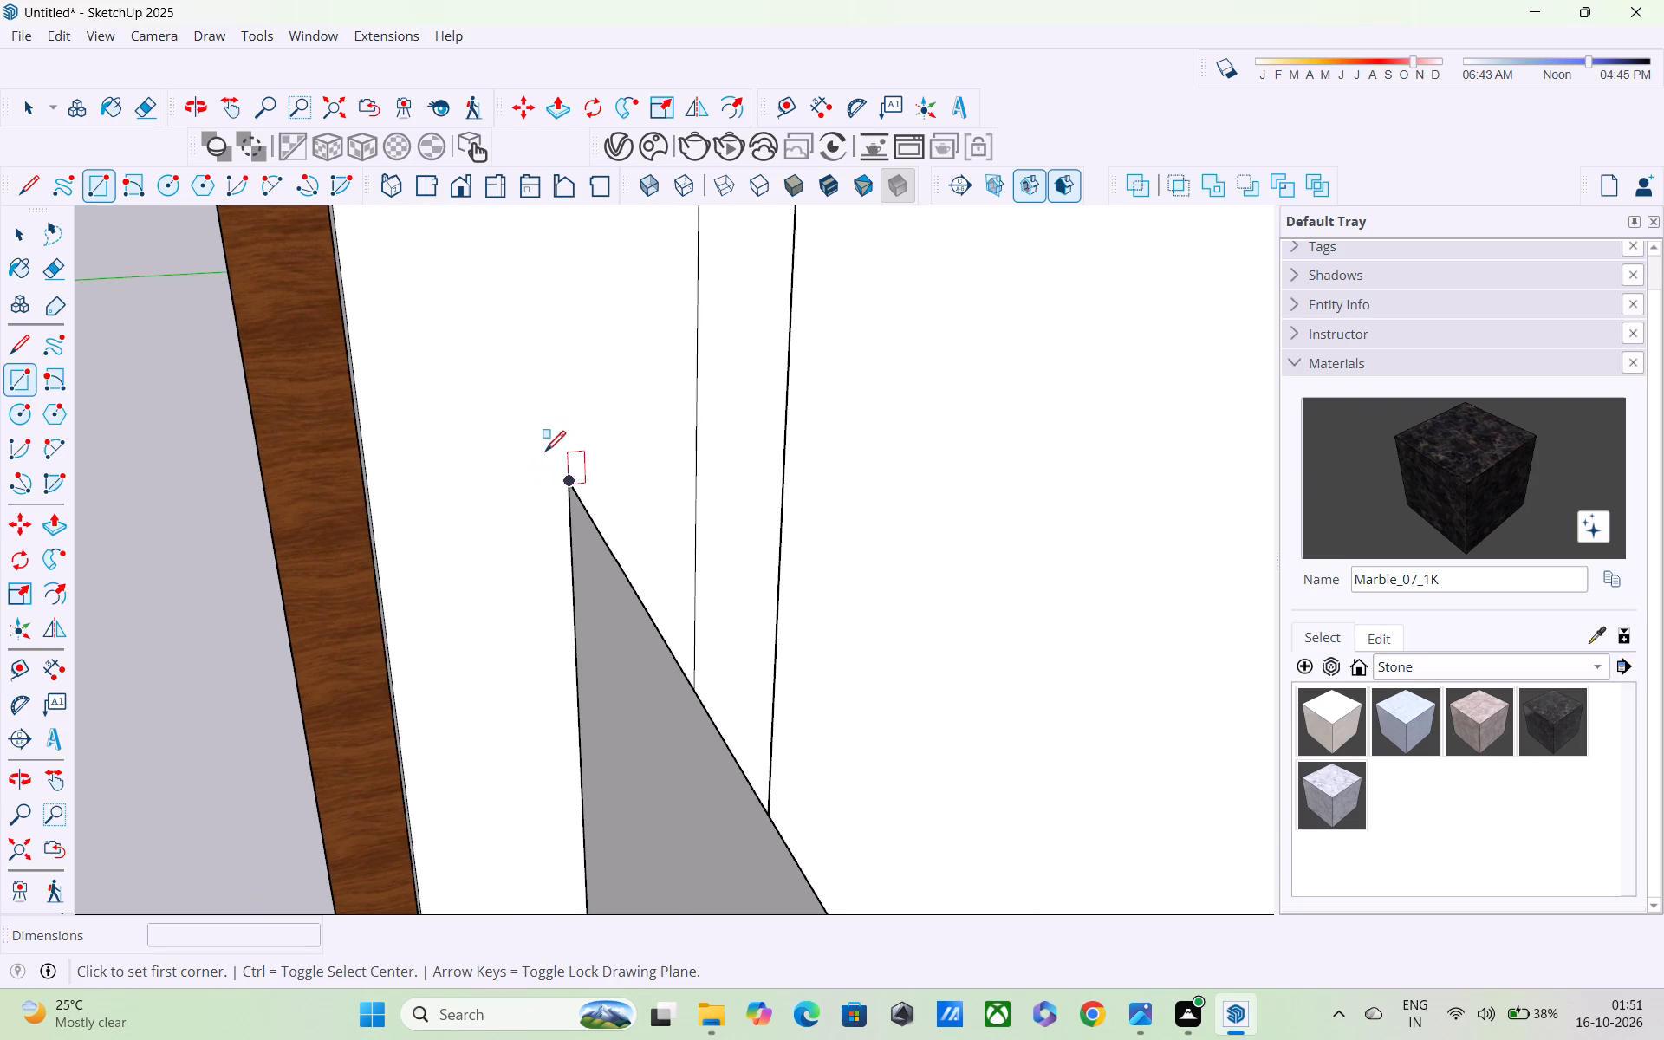
pyautogui.scroll(7, 556, 461)
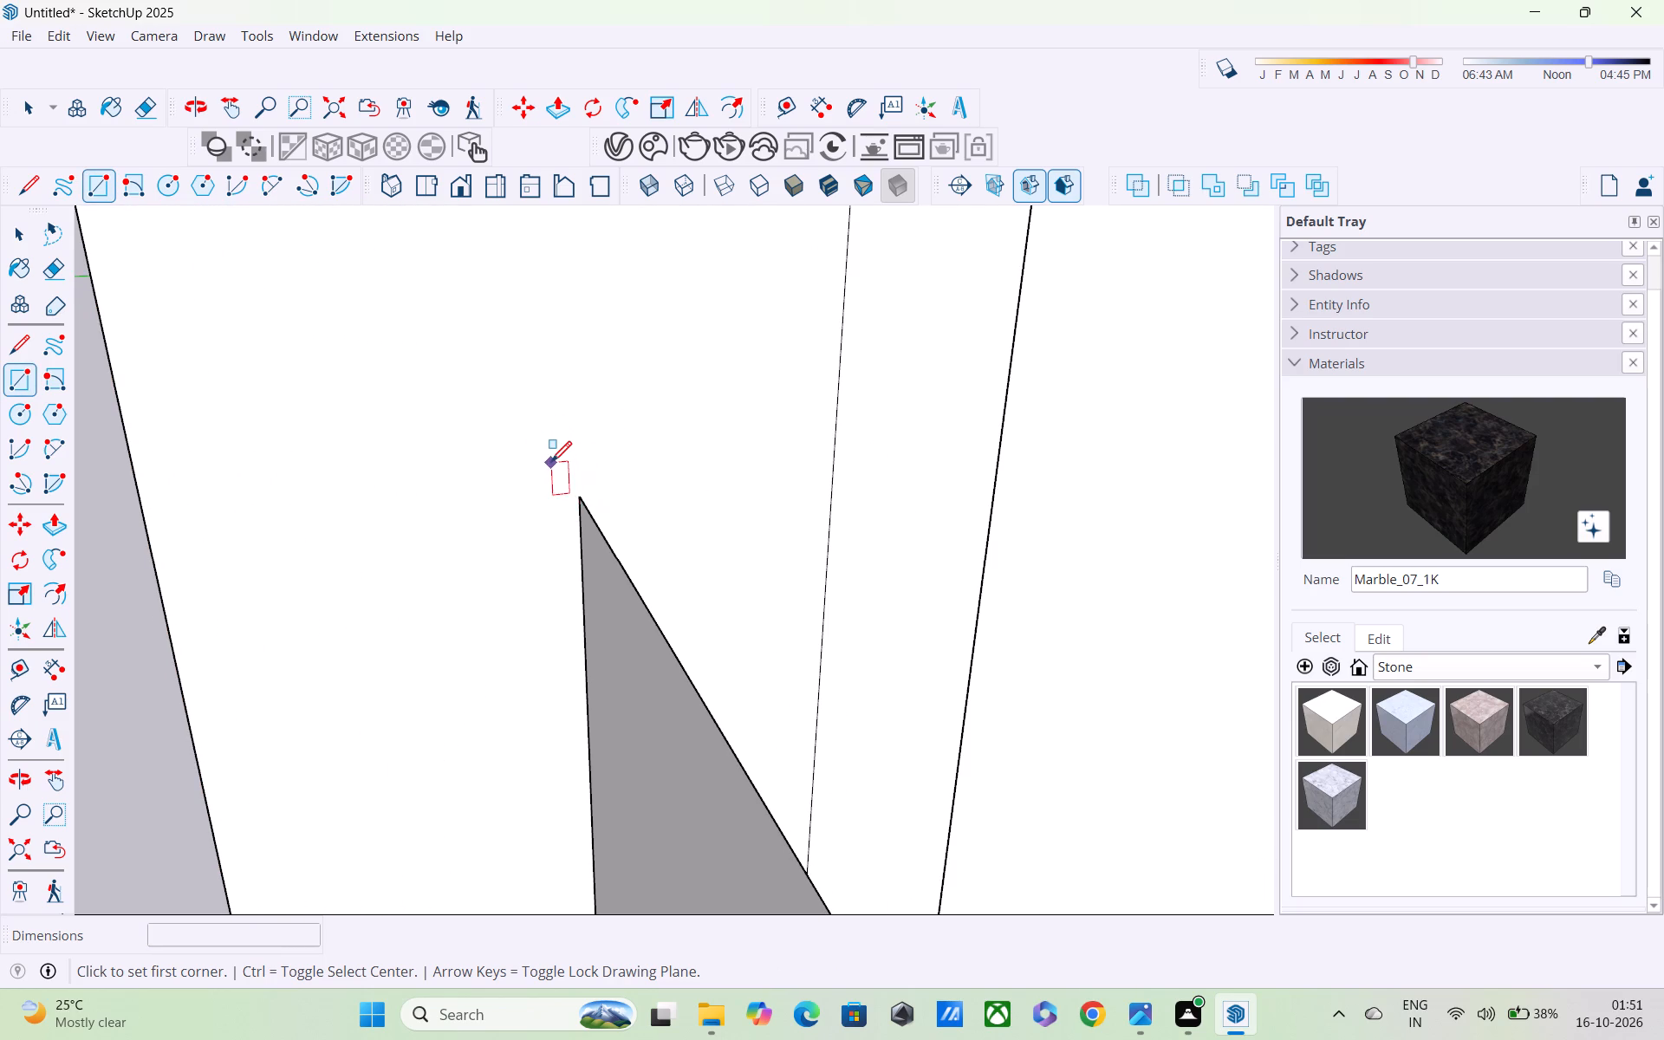
pyautogui.click(554, 464)
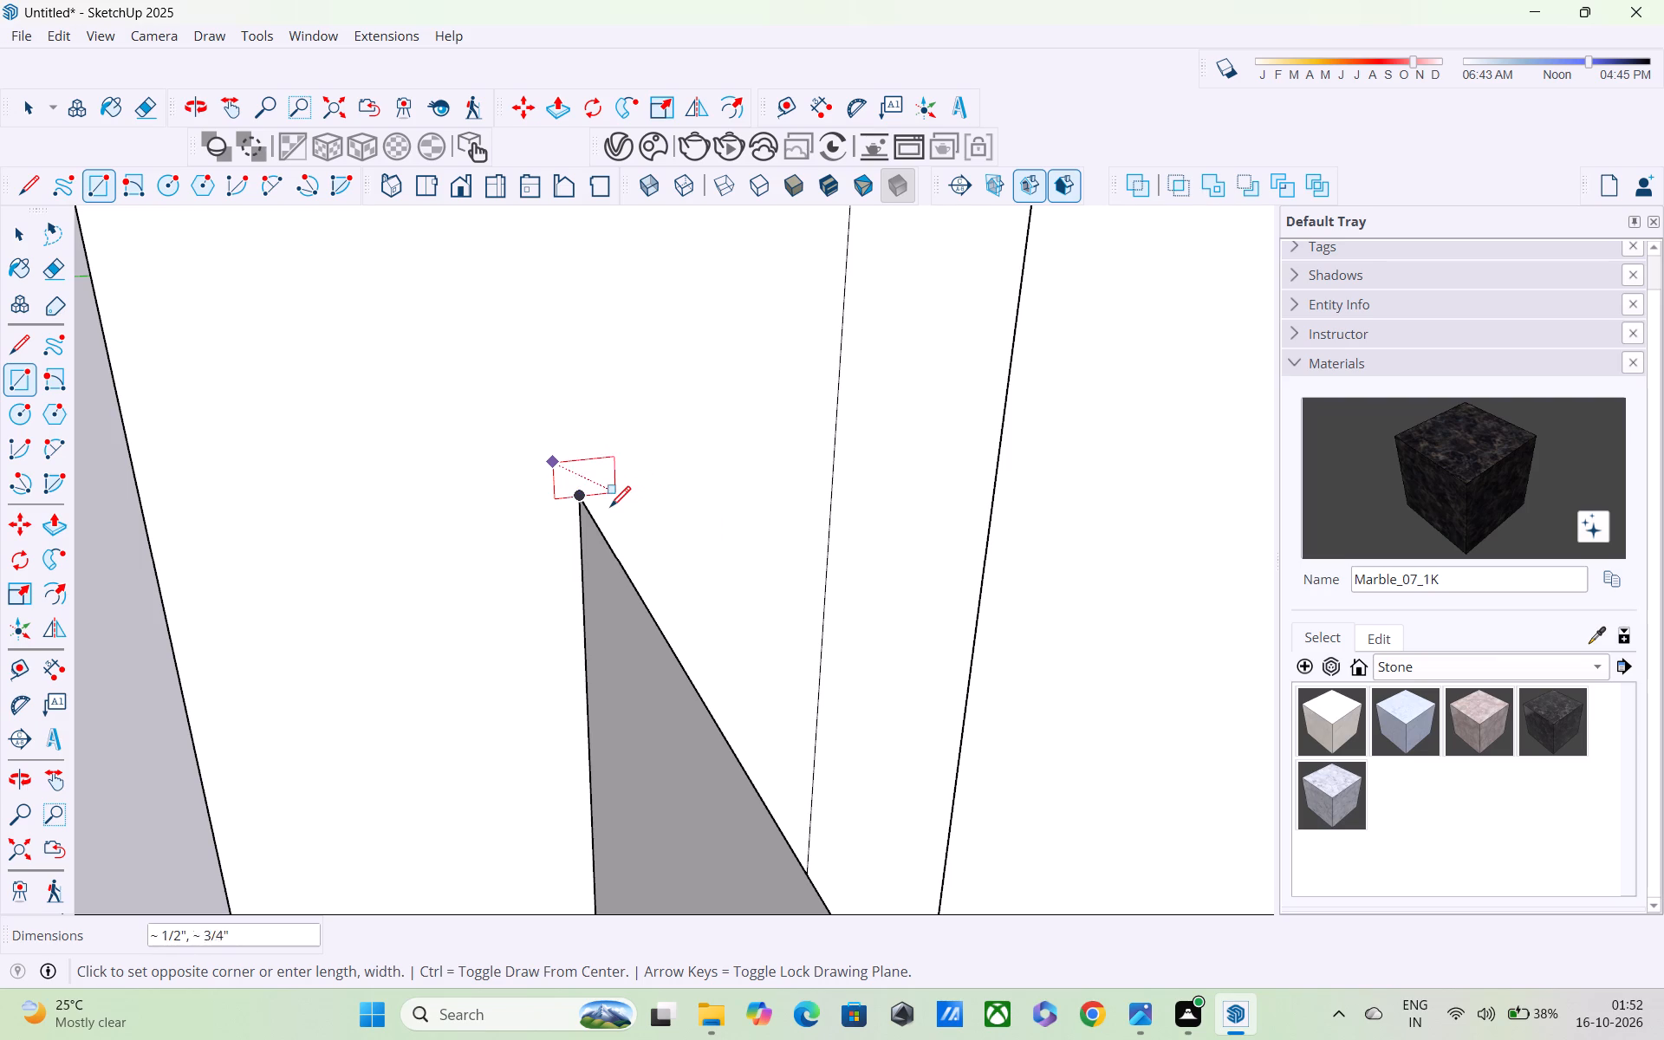
pyautogui.click(605, 508)
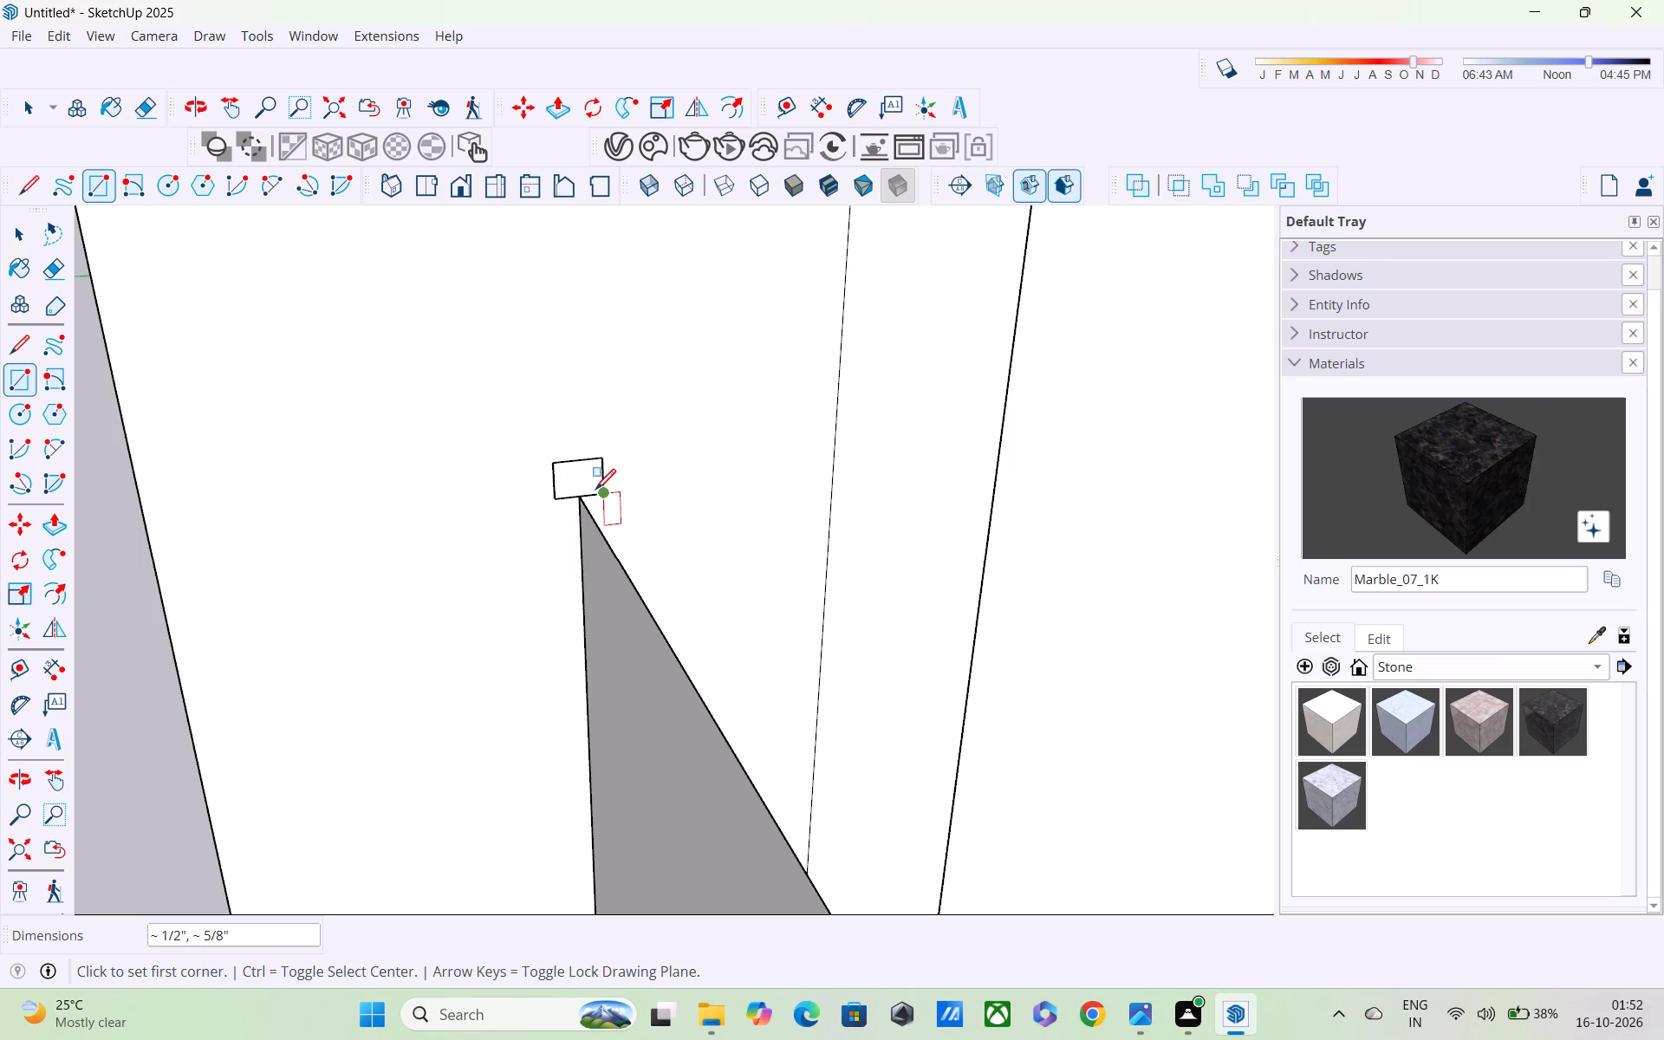
# Push/Pull the small rectangle about 12' 4 15/16" along the panel's top edge, slightly past its outer end, as a top rail.
pyautogui.press('p')
pyautogui.click(593, 471)
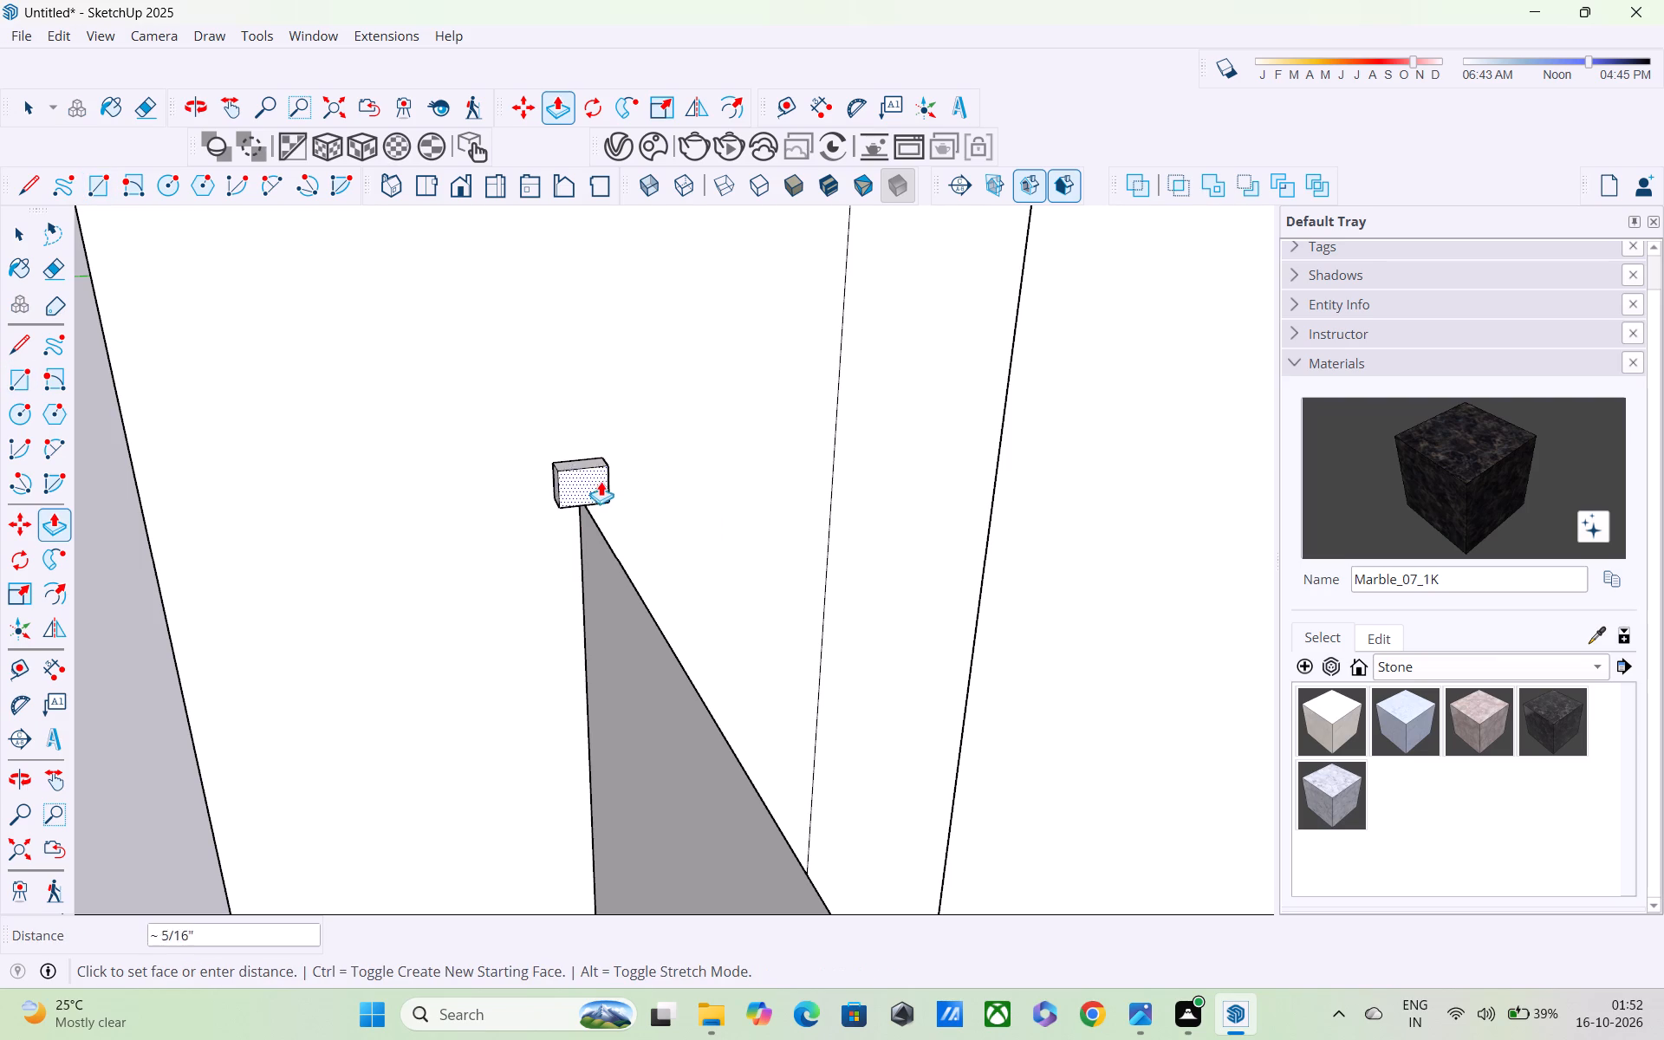
pyautogui.scroll(-5, 627, 504)
pyautogui.scroll(-18, 644, 509)
pyautogui.moveTo(852, 631); pyautogui.dragTo(841, 622, button='middle')
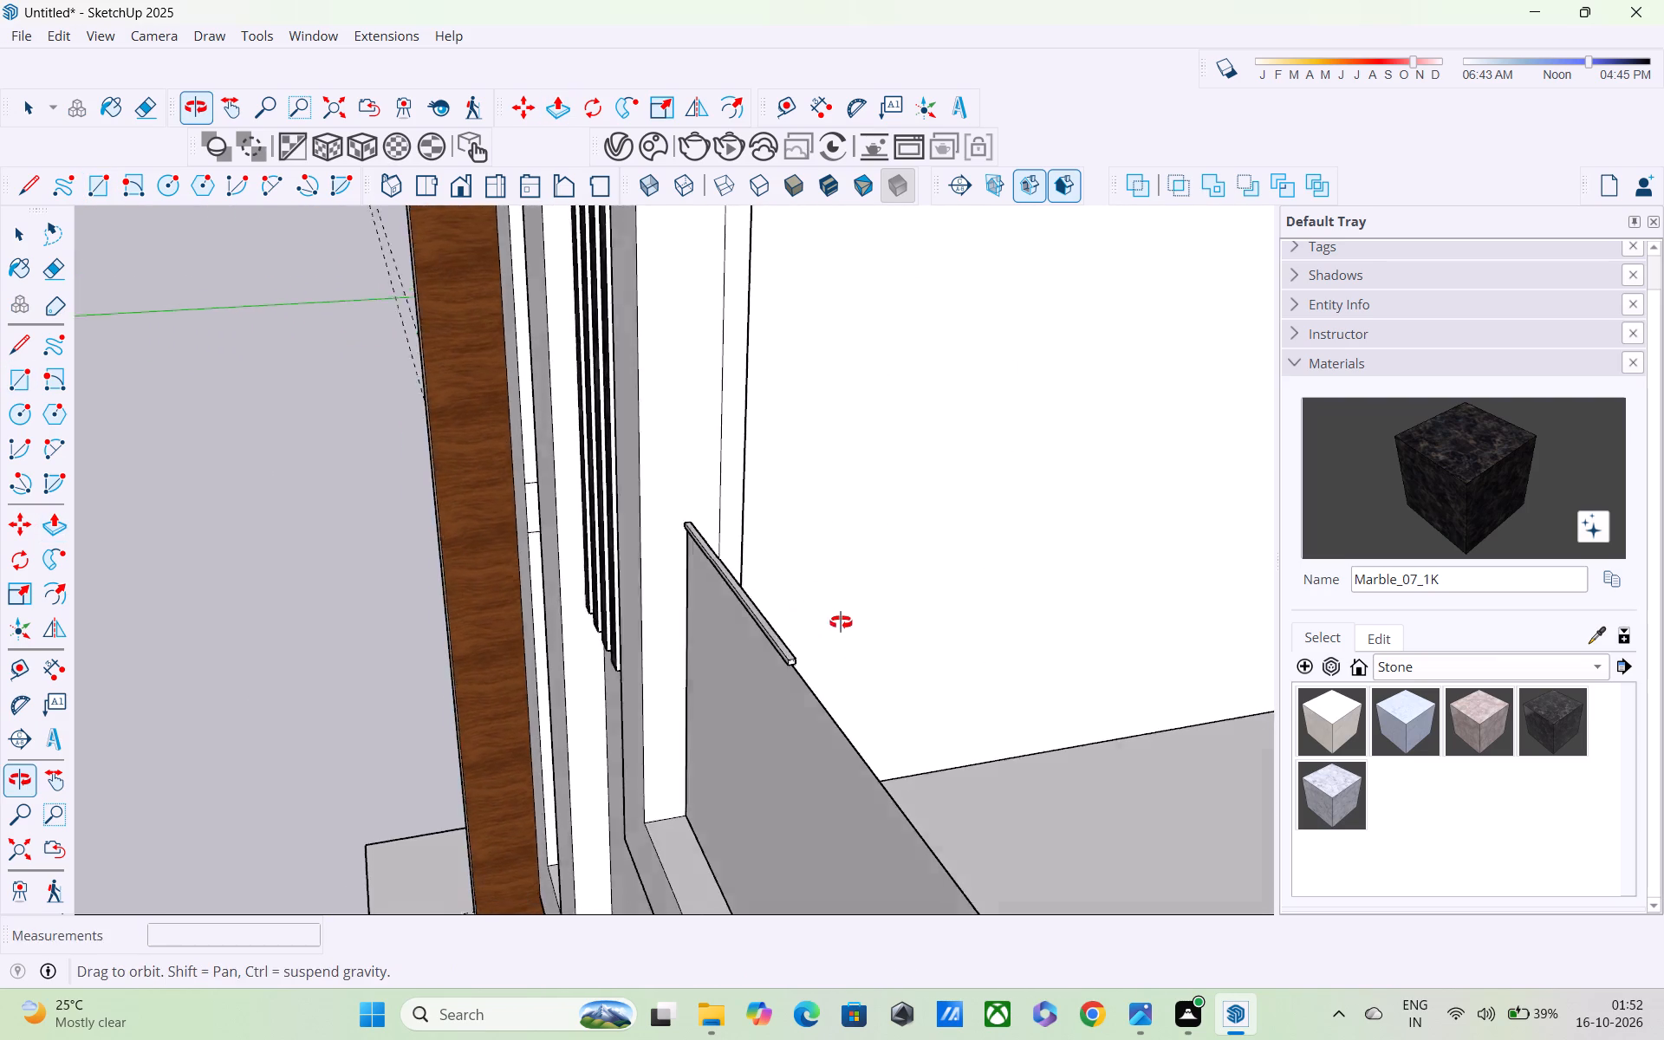
pyautogui.moveTo(841, 622); pyautogui.dragTo(763, 530, button='middle')
pyautogui.scroll(1, 756, 516)
pyautogui.scroll(-15, 756, 516)
pyautogui.scroll(3, 809, 614)
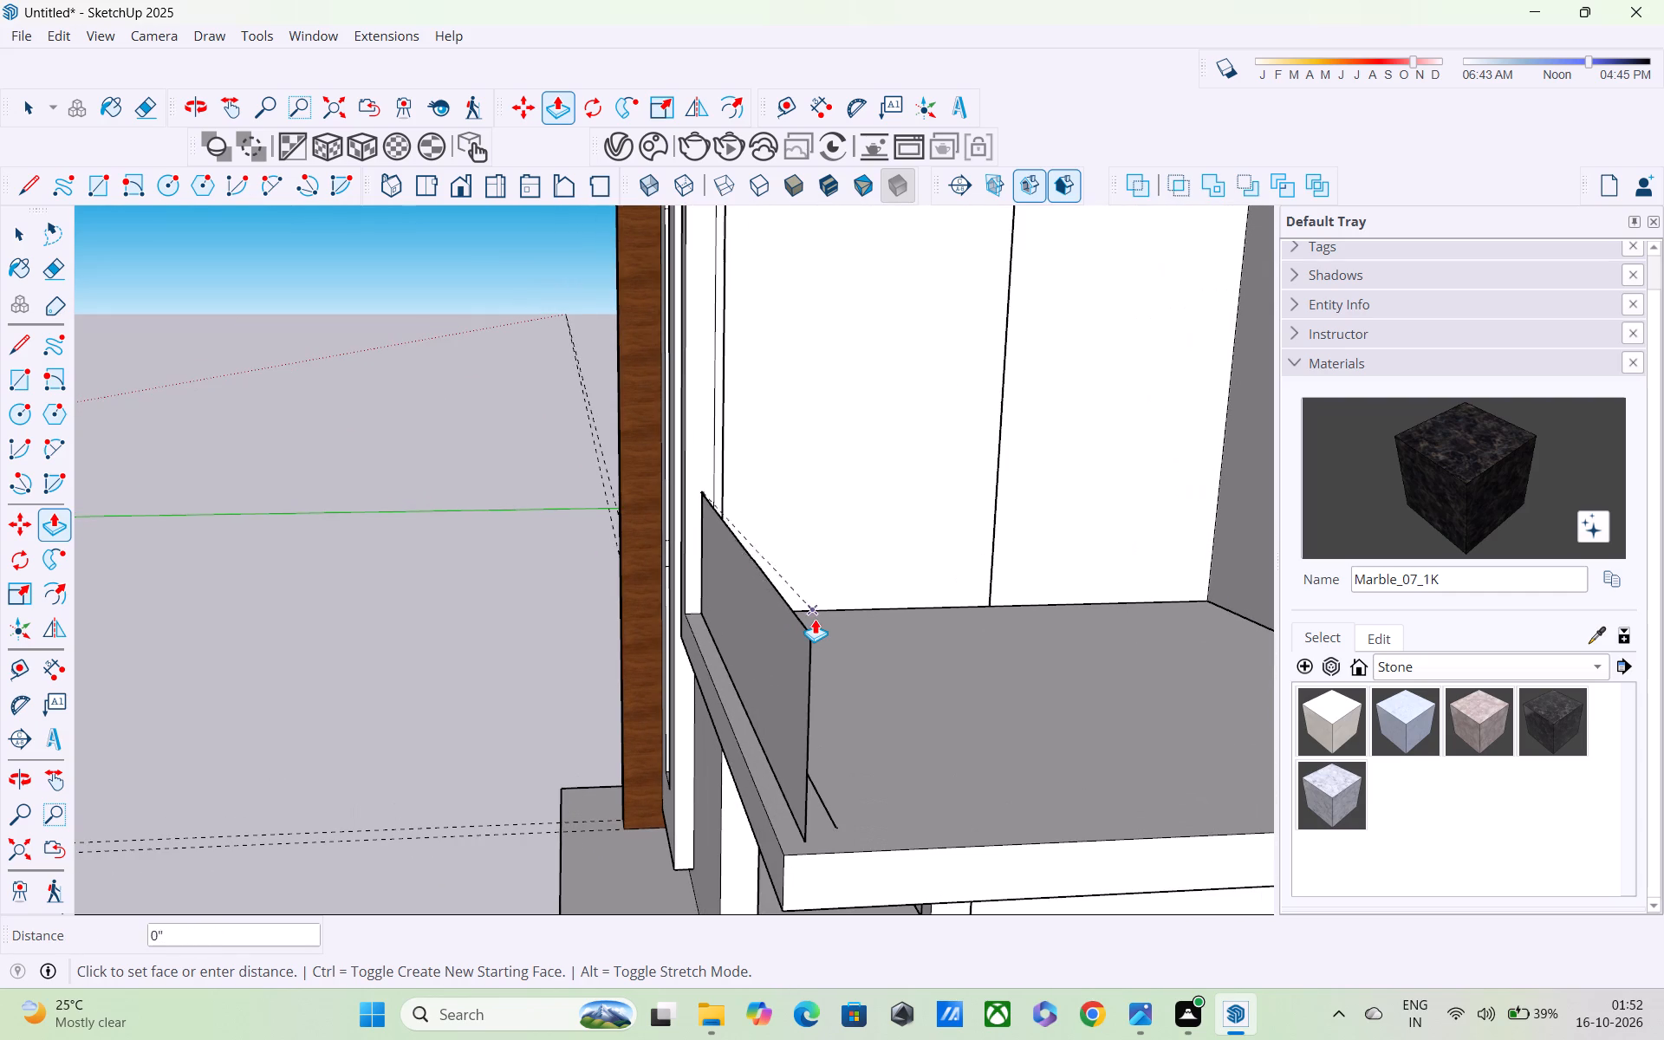
pyautogui.moveTo(783, 610); pyautogui.dragTo(758, 586, button='middle')
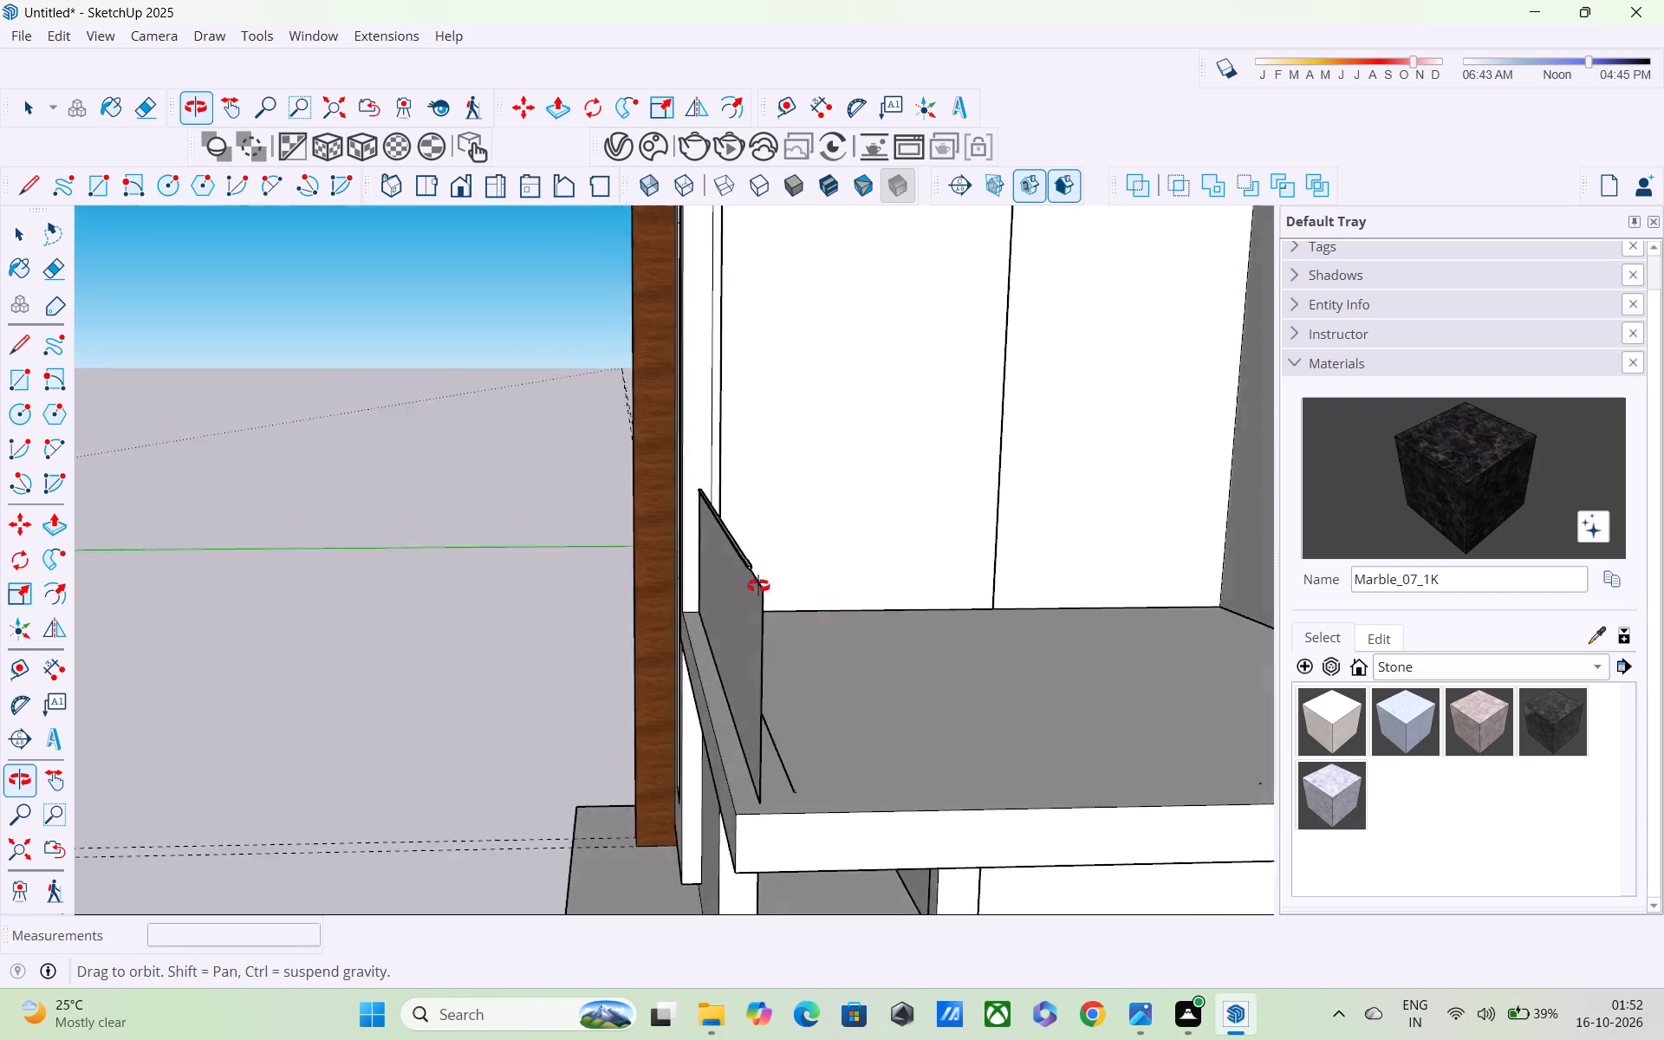
pyautogui.moveTo(758, 586); pyautogui.dragTo(710, 548, button='middle')
pyautogui.scroll(3, 650, 549)
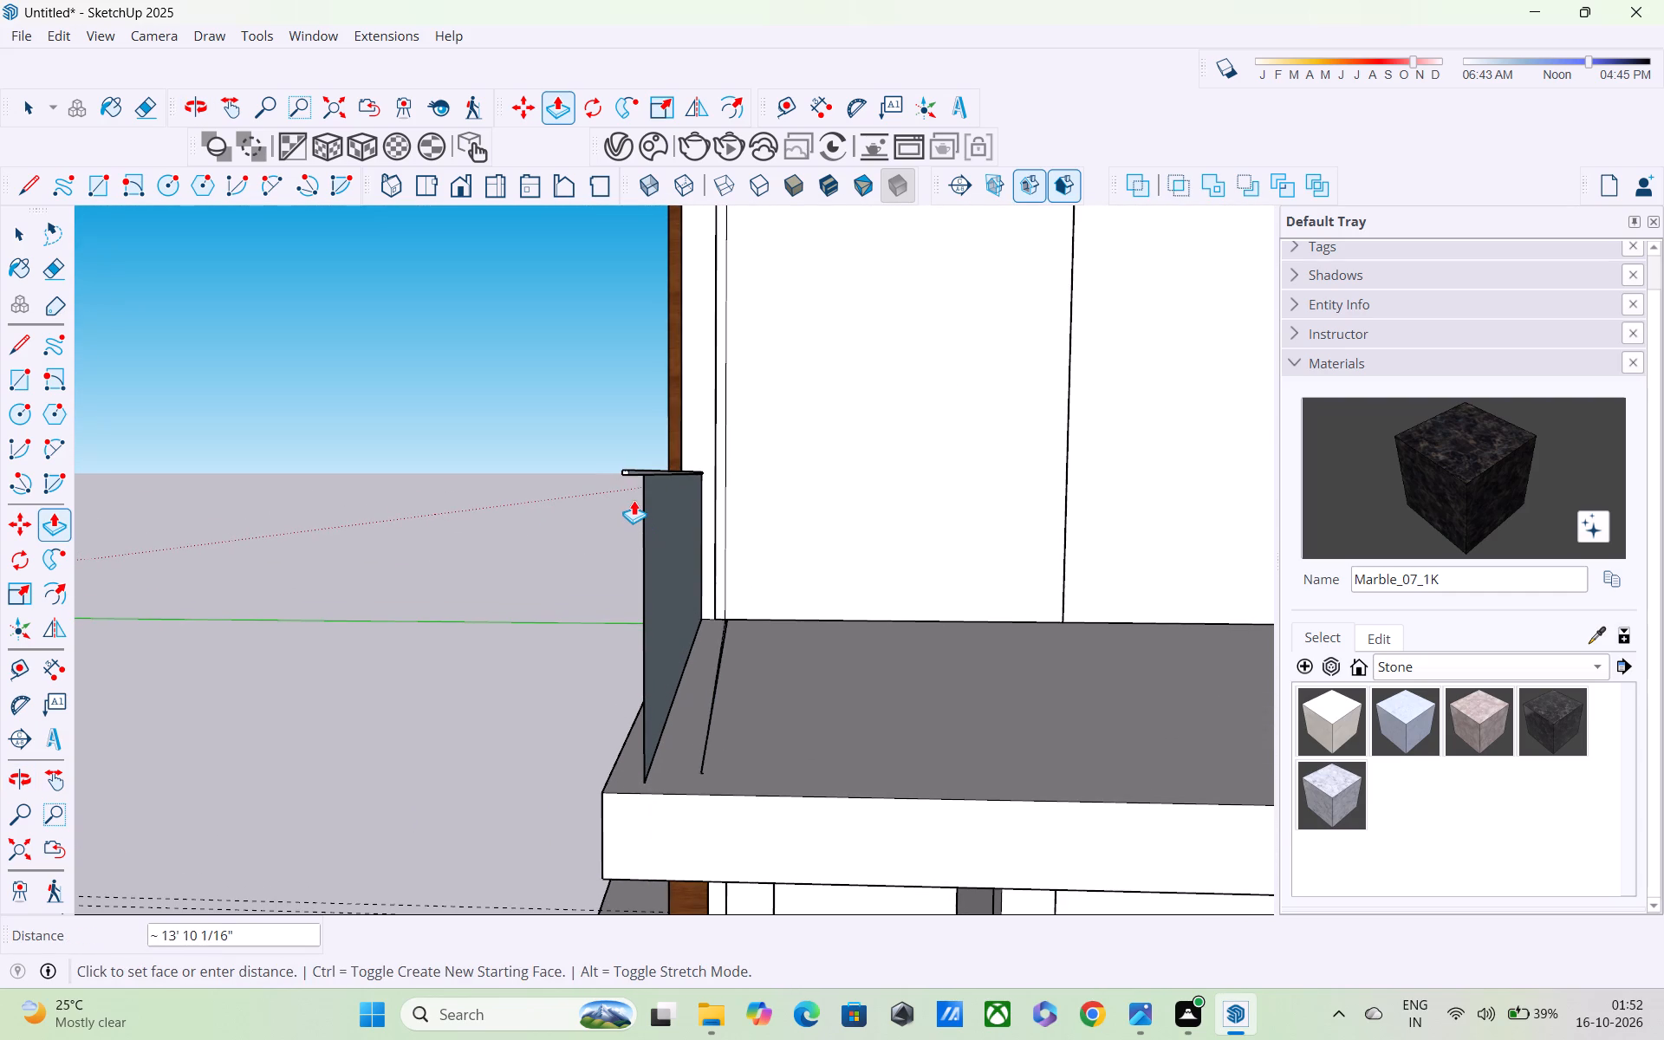
pyautogui.moveTo(654, 504); pyautogui.dragTo(965, 554, button='middle')
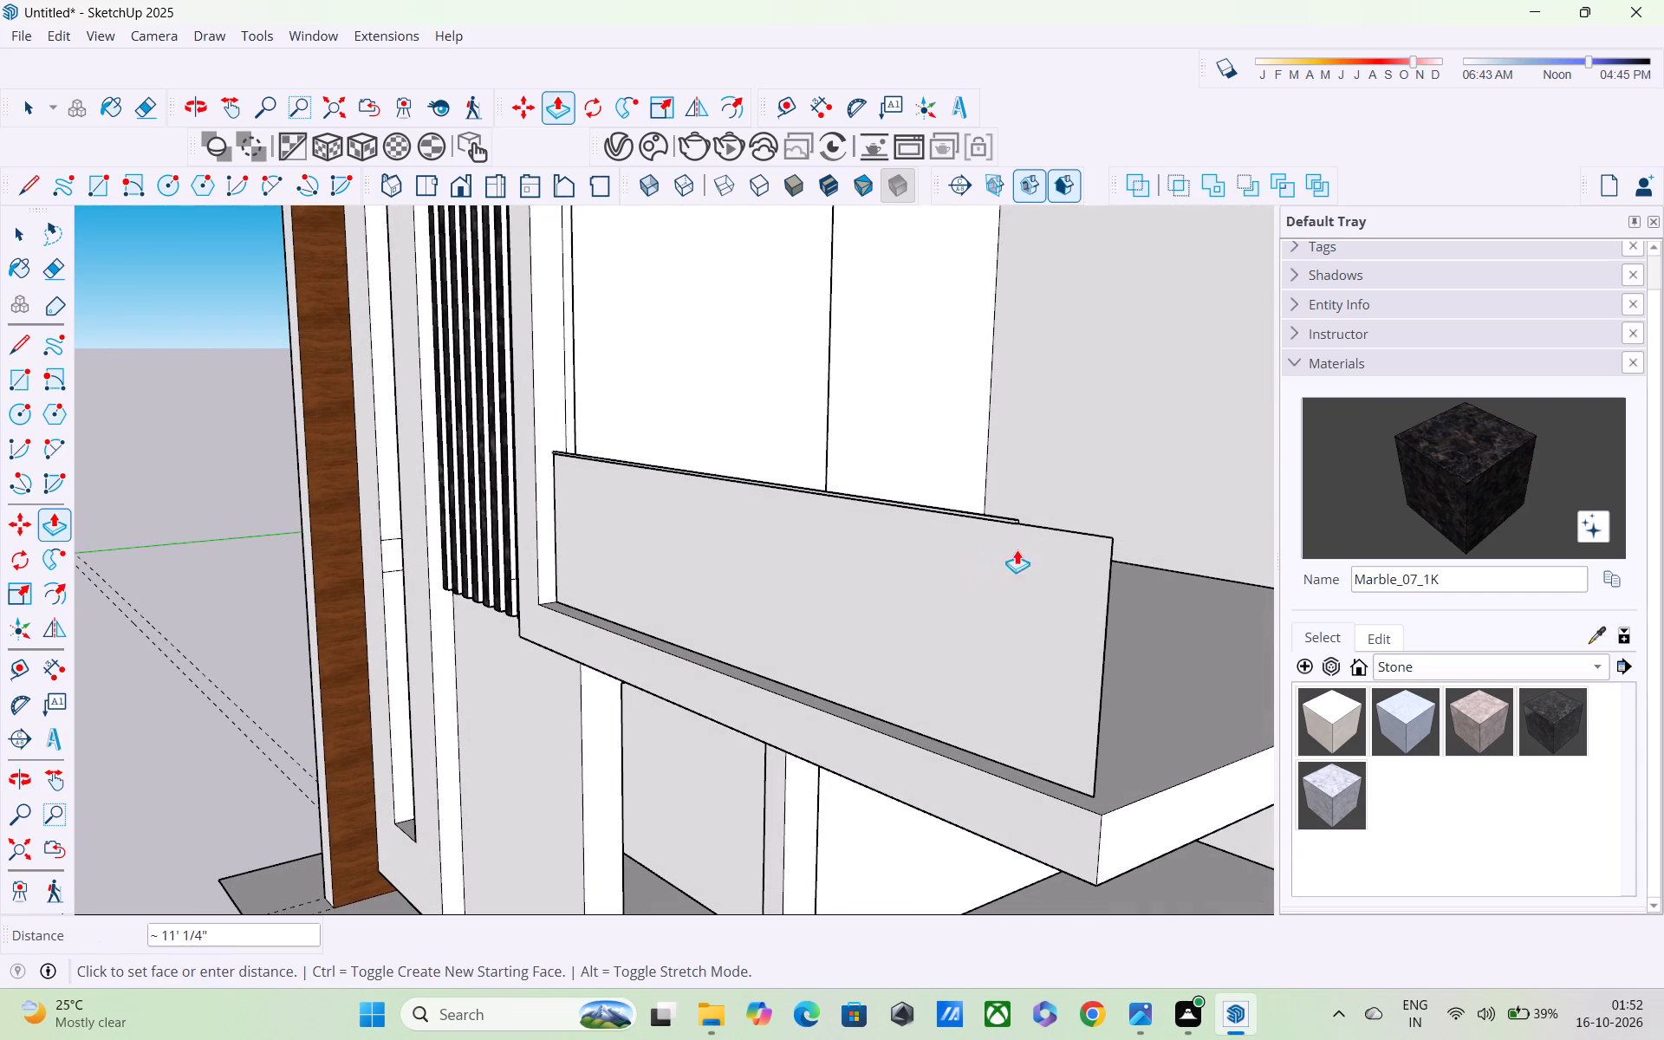
pyautogui.click(1123, 541)
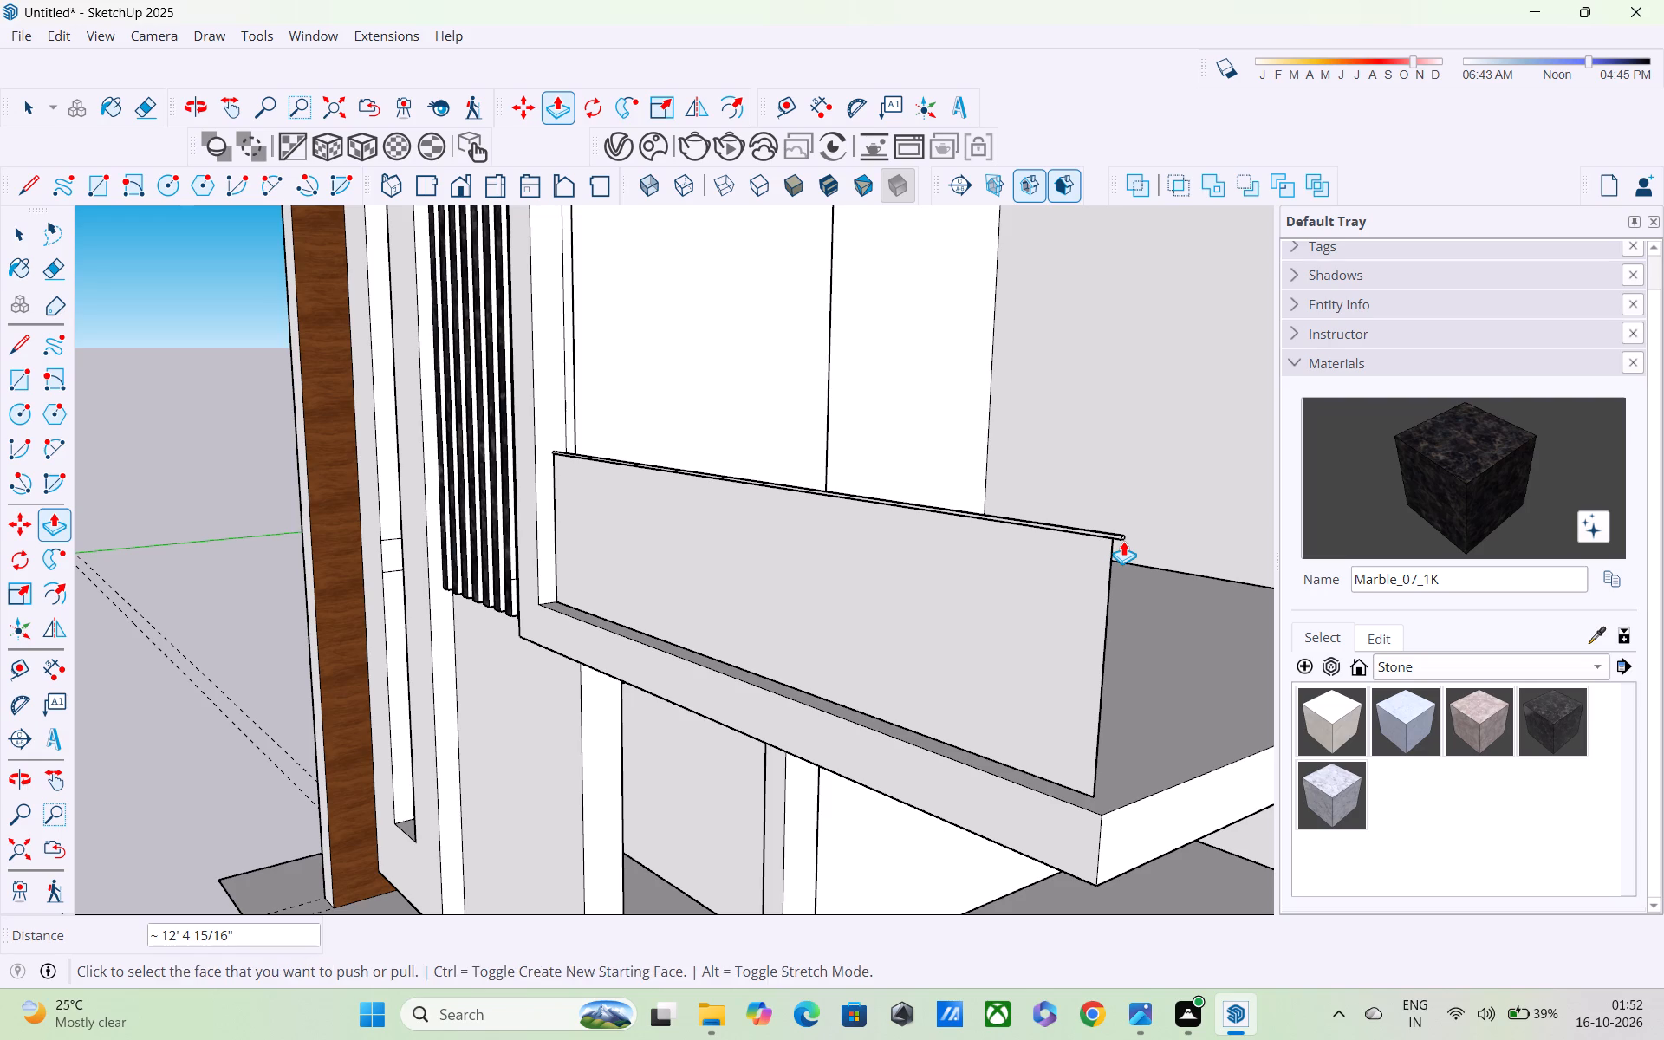
# Examine the top rail's outer end and its overhang beyond the panel from the balcony side.
pyautogui.moveTo(1102, 551); pyautogui.dragTo(645, 624, button='middle')
pyautogui.scroll(3, 387, 643)
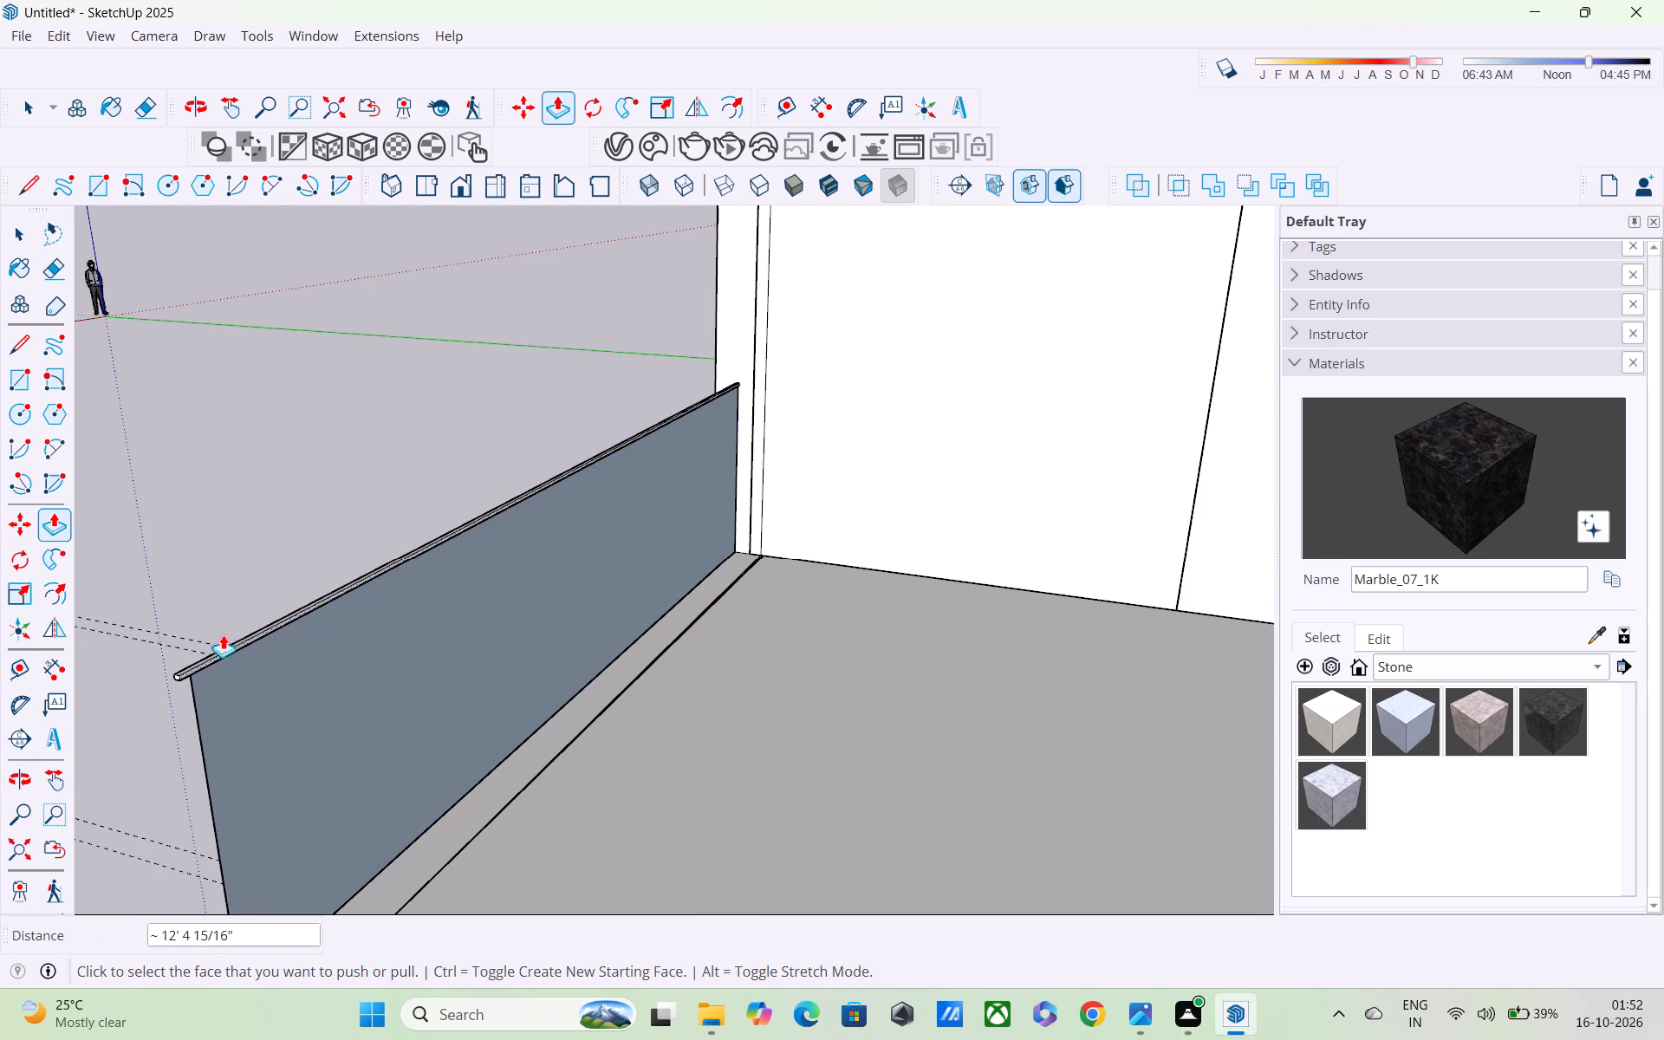
pyautogui.scroll(-3, 210, 633)
pyautogui.moveTo(211, 652); pyautogui.dragTo(107, 610, button='middle')
pyautogui.scroll(5, 126, 588)
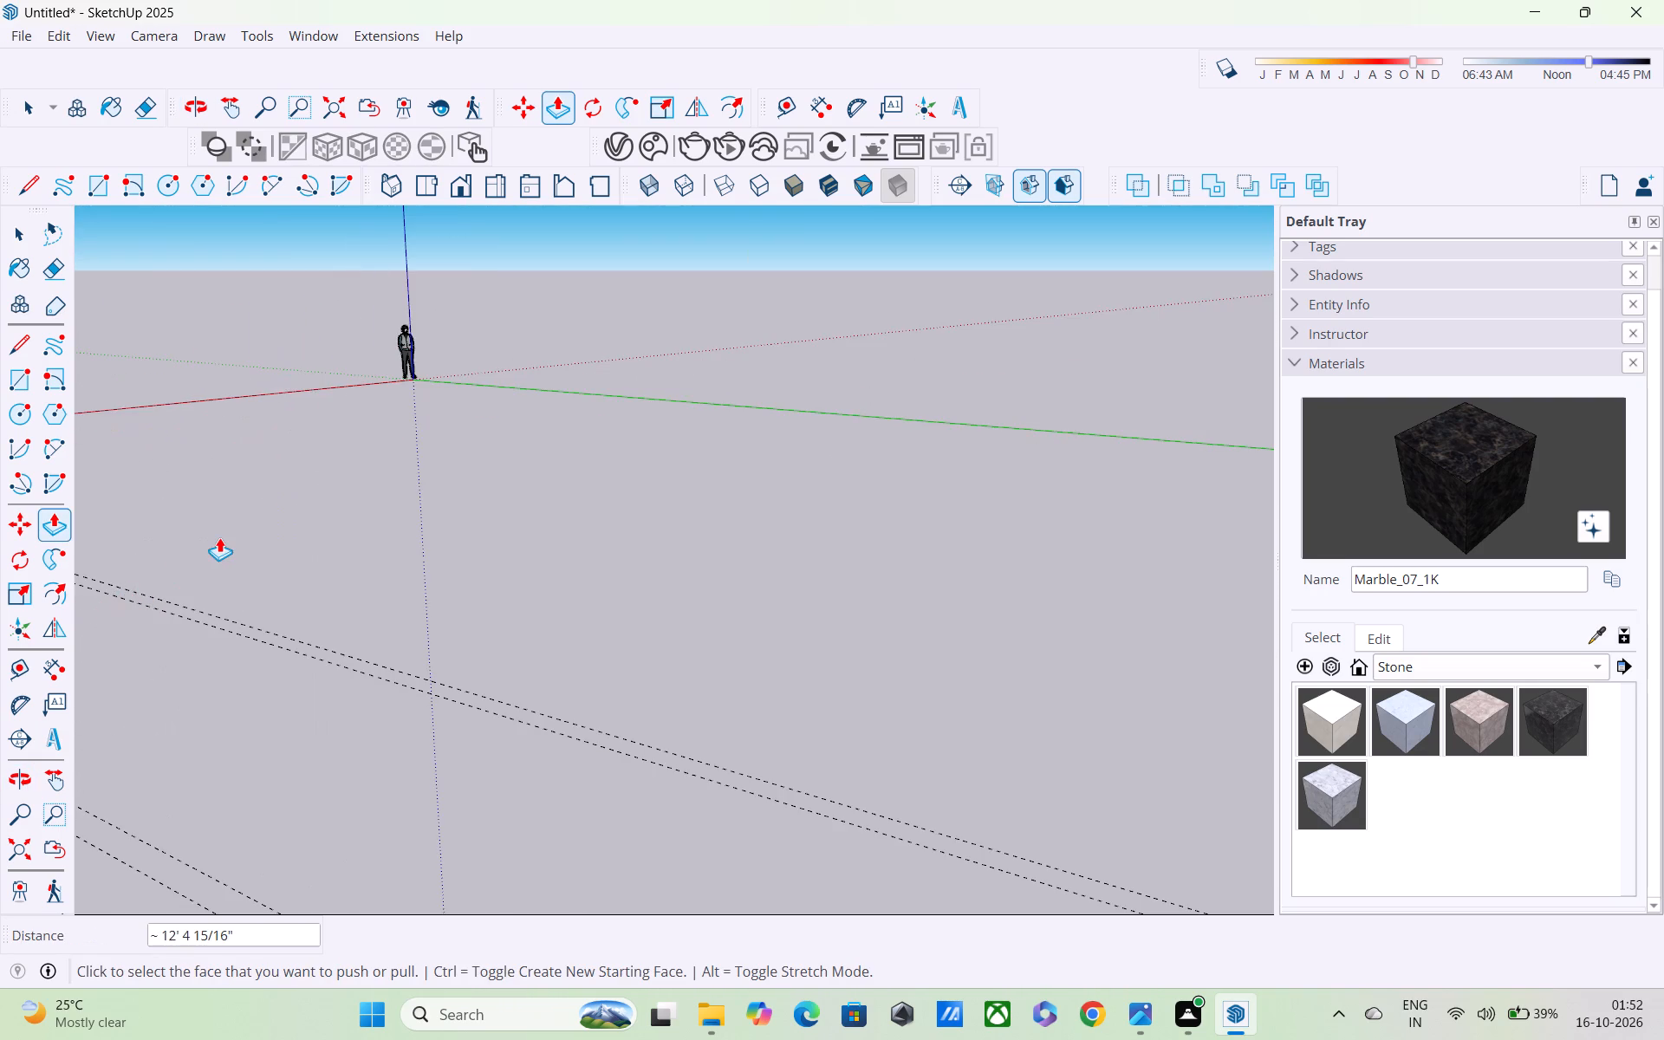
pyautogui.scroll(-6, 219, 537)
pyautogui.scroll(8, 241, 536)
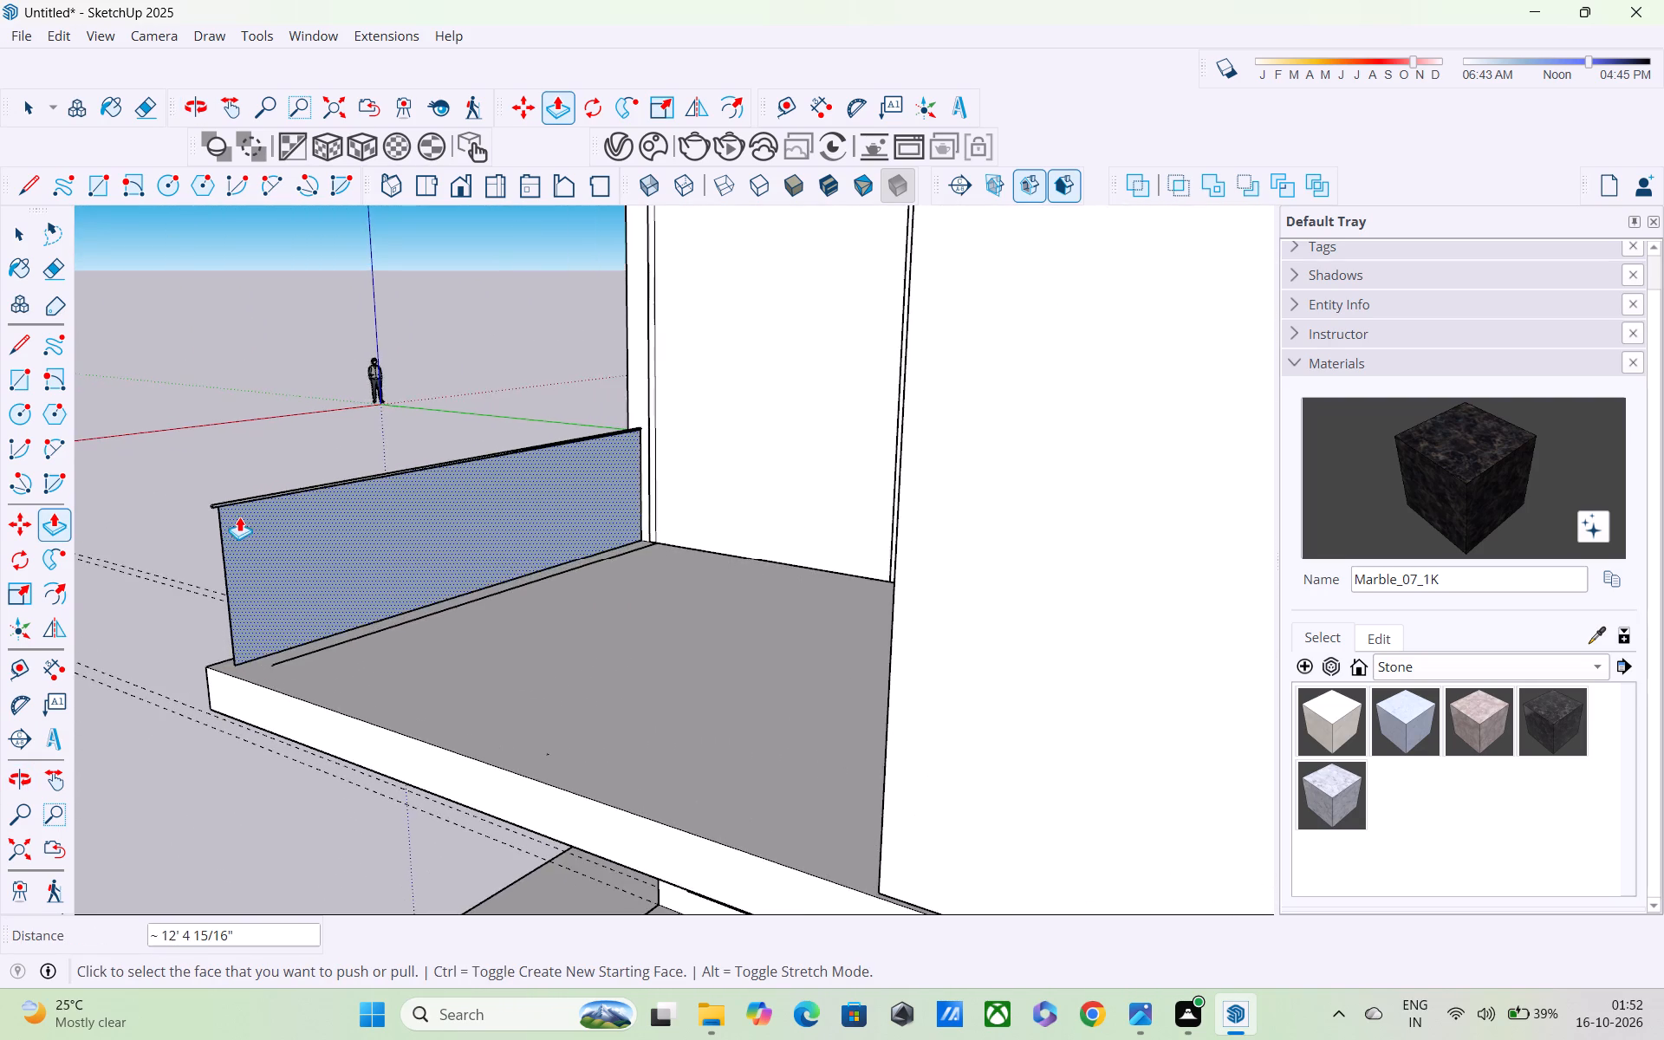
pyautogui.scroll(5, 232, 494)
pyautogui.scroll(-4, 231, 493)
pyautogui.keyDown('shift'); pyautogui.moveTo(238, 497); pyautogui.dragTo(237, 487, button='middle'); pyautogui.keyUp('shift')
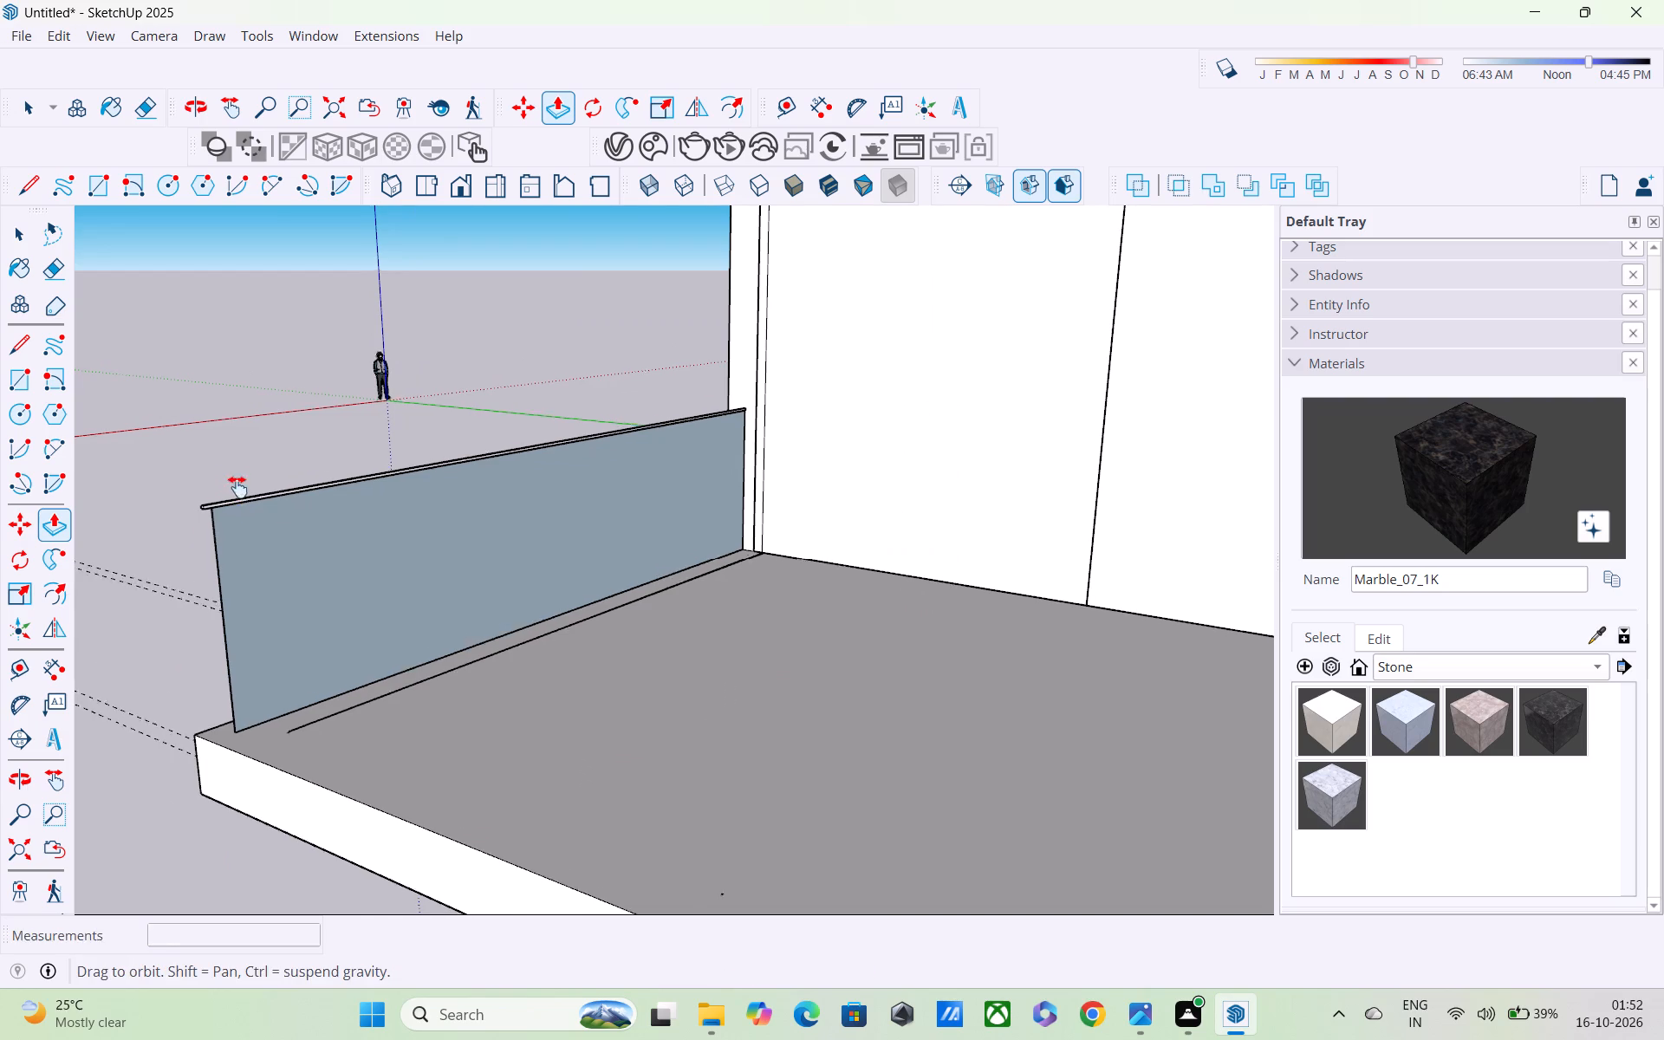
pyautogui.keyDown('shift'); pyautogui.moveTo(237, 487); pyautogui.dragTo(235, 475, button='middle'); pyautogui.keyUp('shift')
pyautogui.scroll(4, 233, 474)
pyautogui.scroll(-4, 221, 480)
pyautogui.moveTo(232, 511); pyautogui.dragTo(265, 459, button='middle')
pyautogui.scroll(7, 265, 459)
pyautogui.scroll(-1, 235, 393)
pyautogui.scroll(2, 233, 391)
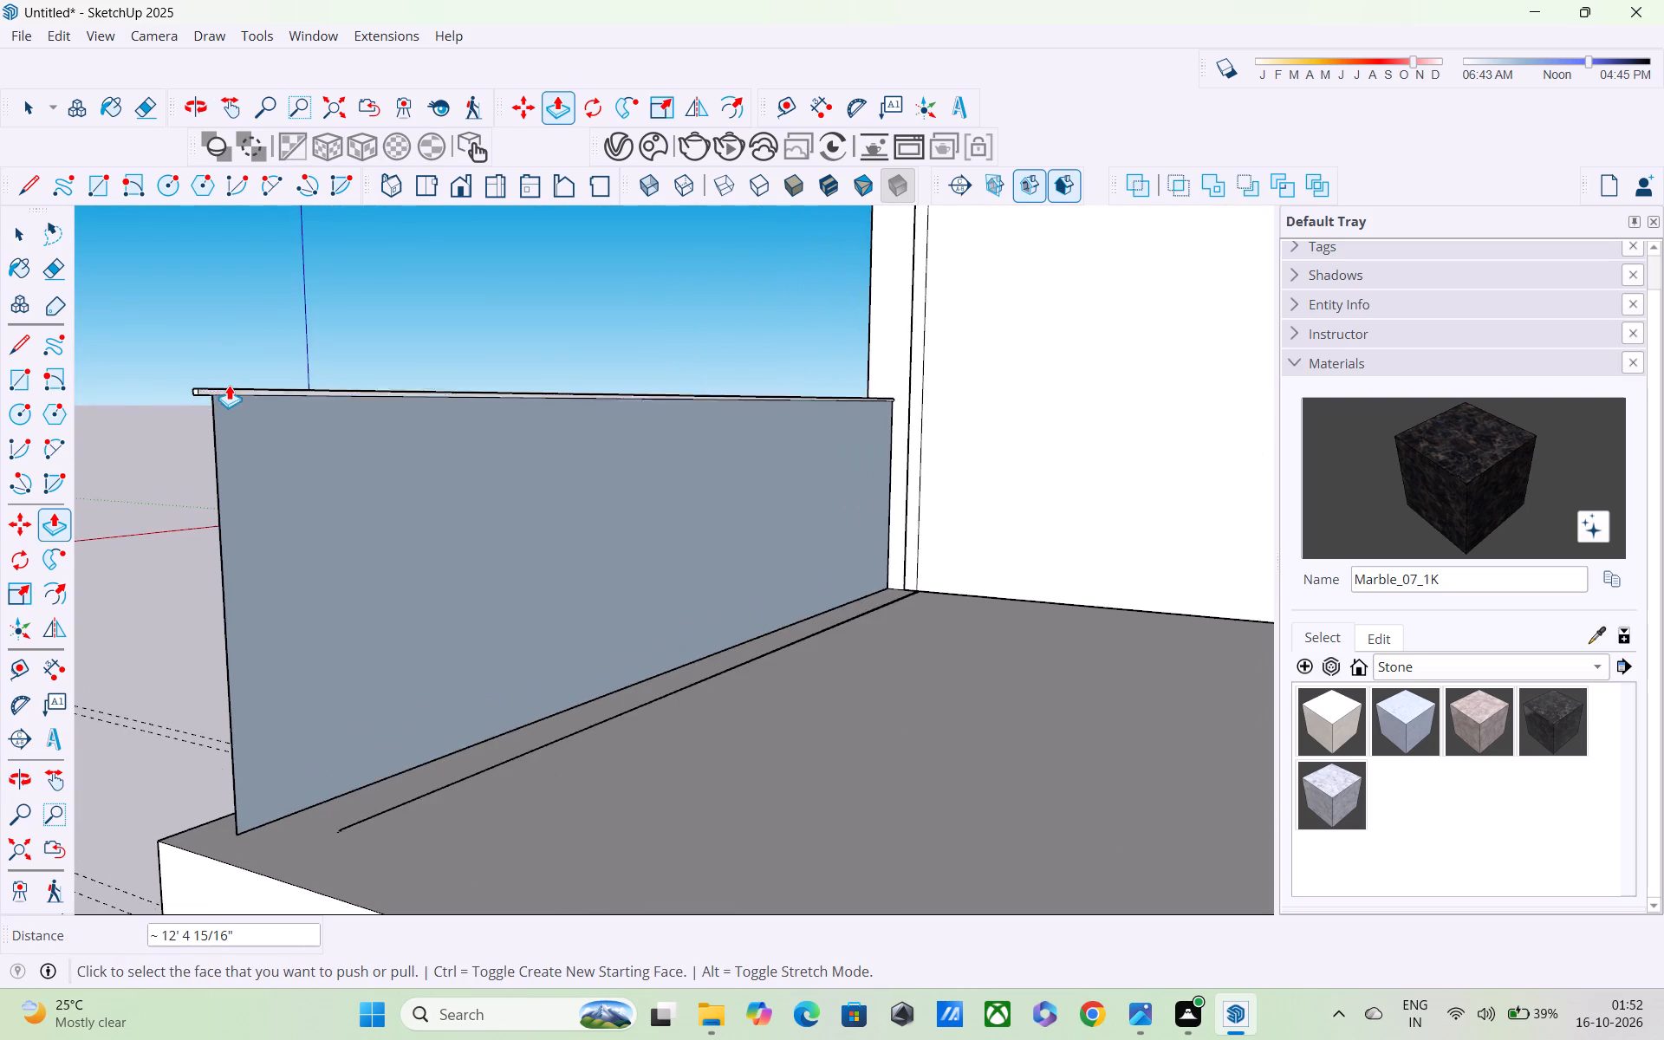
pyautogui.scroll(5, 229, 385)
pyautogui.scroll(-5, 229, 385)
# Draw a vertical line about 1/2" long across the top rail's balcony-side face, near its overhanging outer end.
pyautogui.press('l')
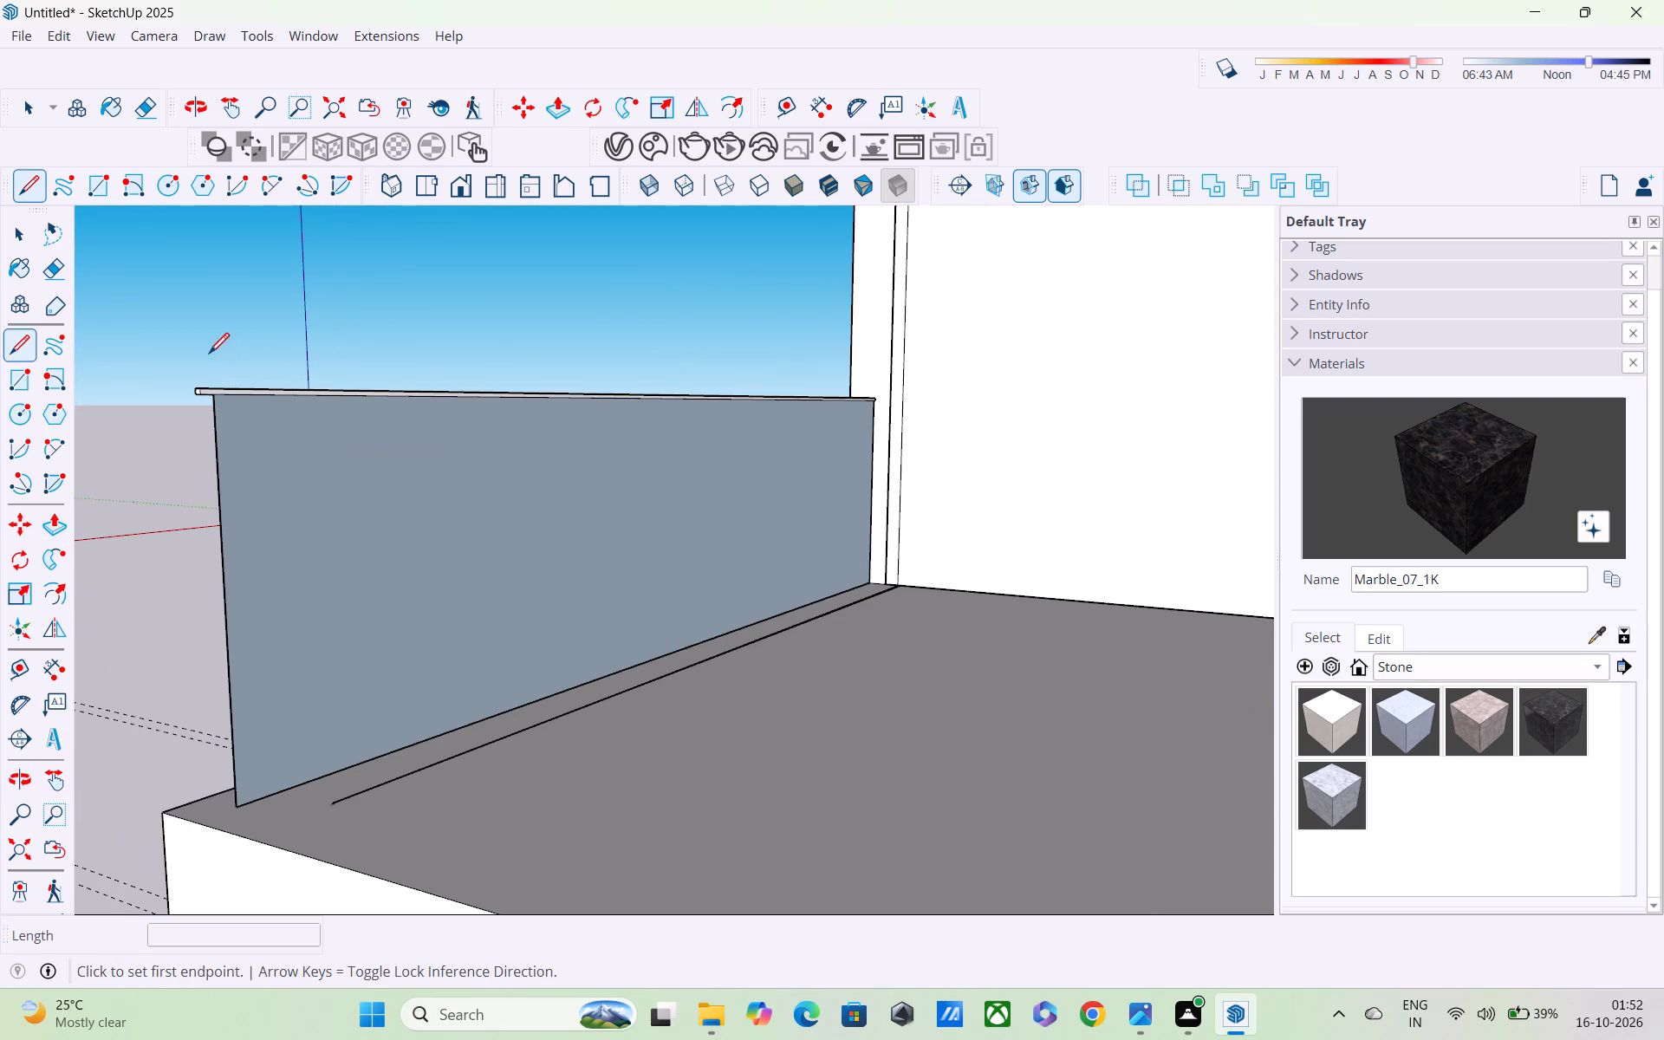
pyautogui.scroll(3, 201, 375)
pyautogui.scroll(-3, 213, 427)
pyautogui.scroll(3, 253, 497)
pyautogui.scroll(-3, 249, 515)
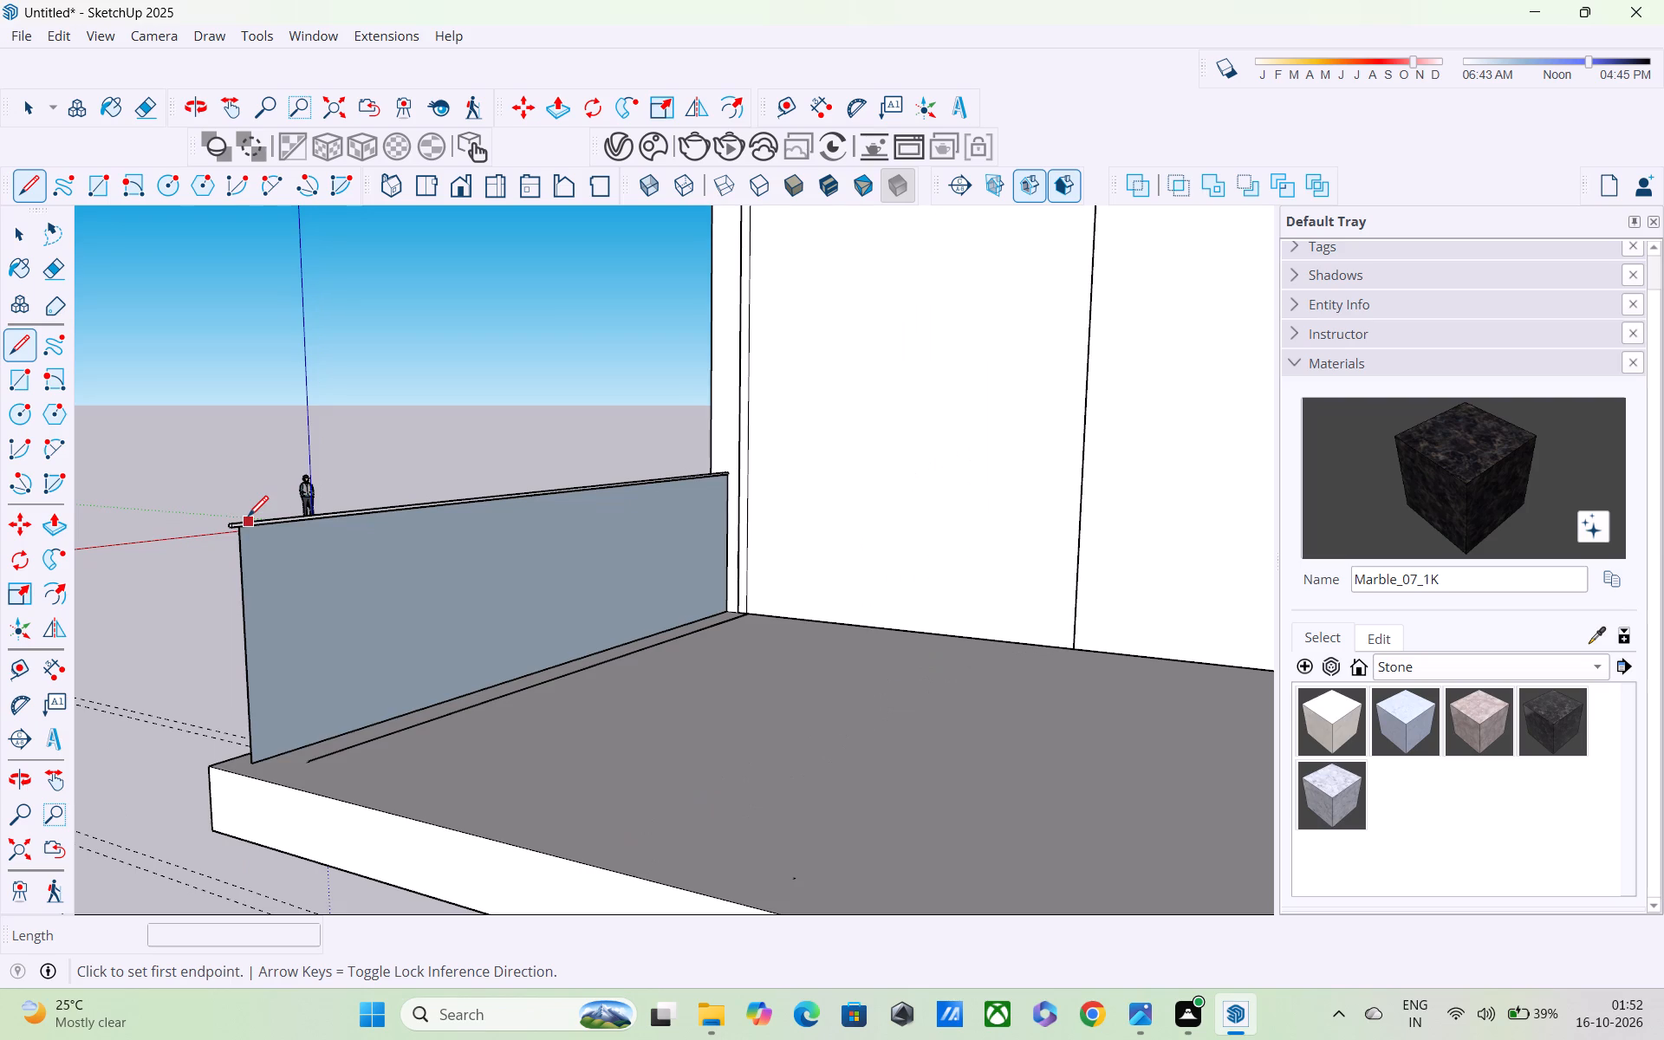
pyautogui.scroll(10, 245, 525)
pyautogui.scroll(-3, 225, 535)
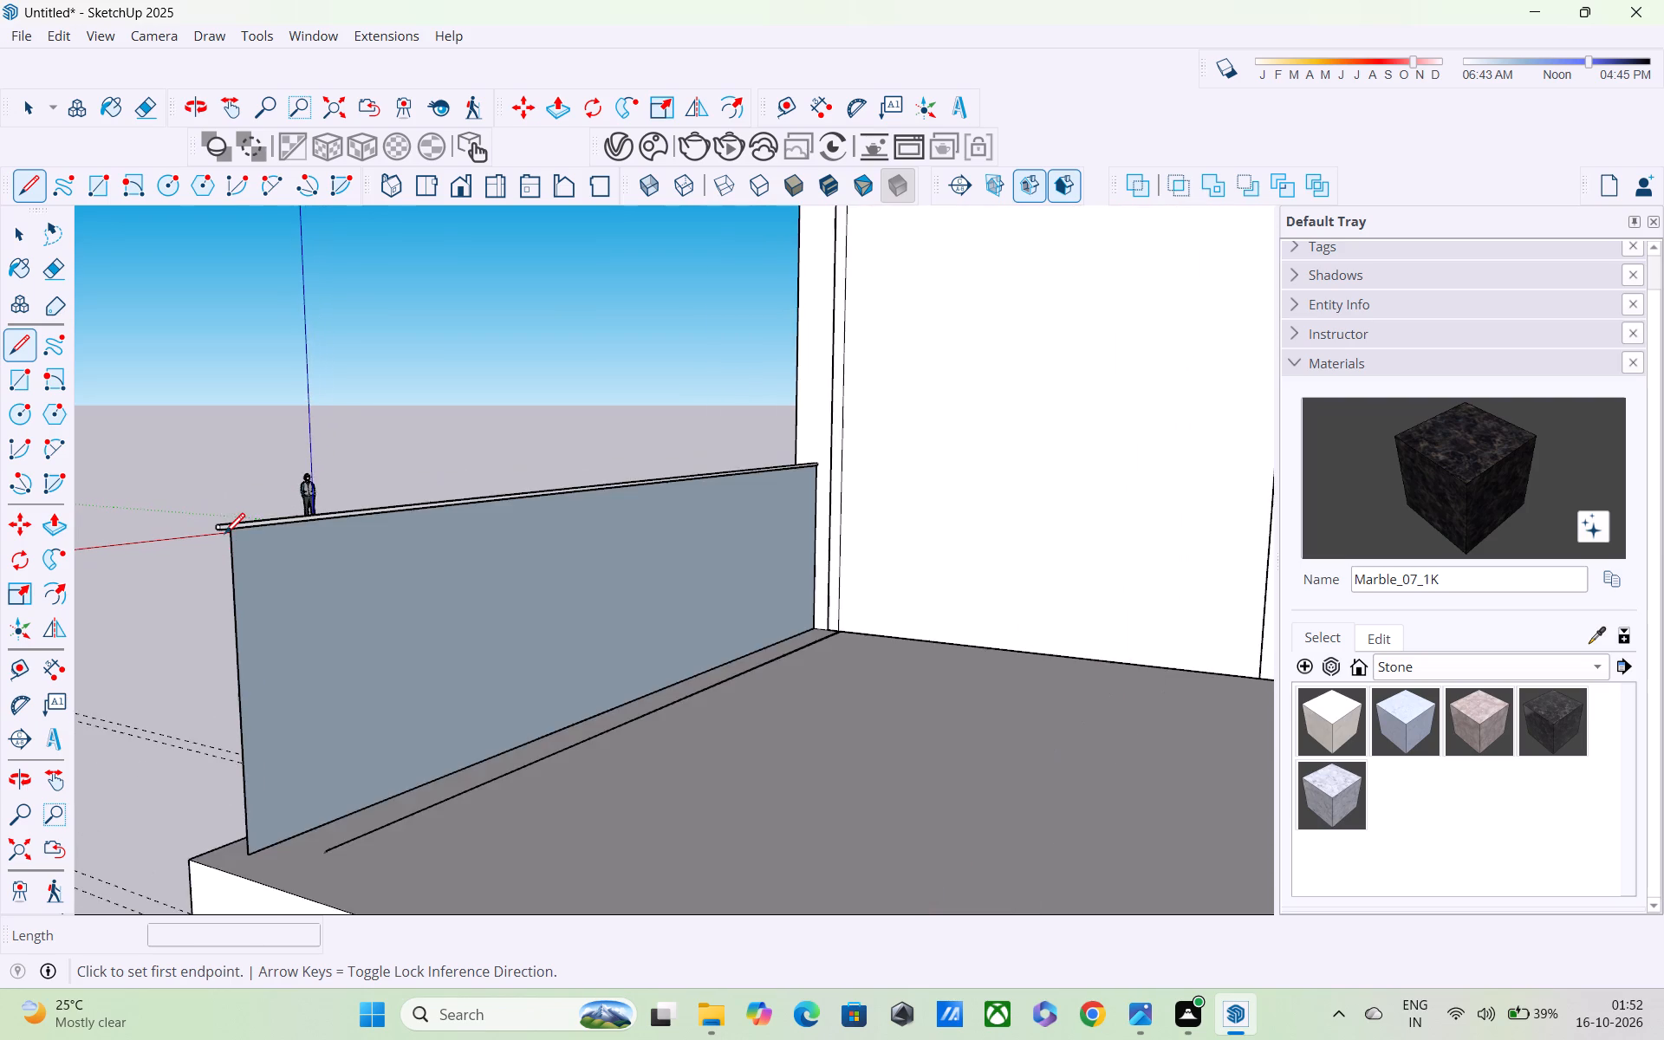
pyautogui.scroll(3, 224, 536)
pyautogui.scroll(-3, 224, 536)
pyautogui.scroll(3, 224, 536)
pyautogui.scroll(-2, 224, 536)
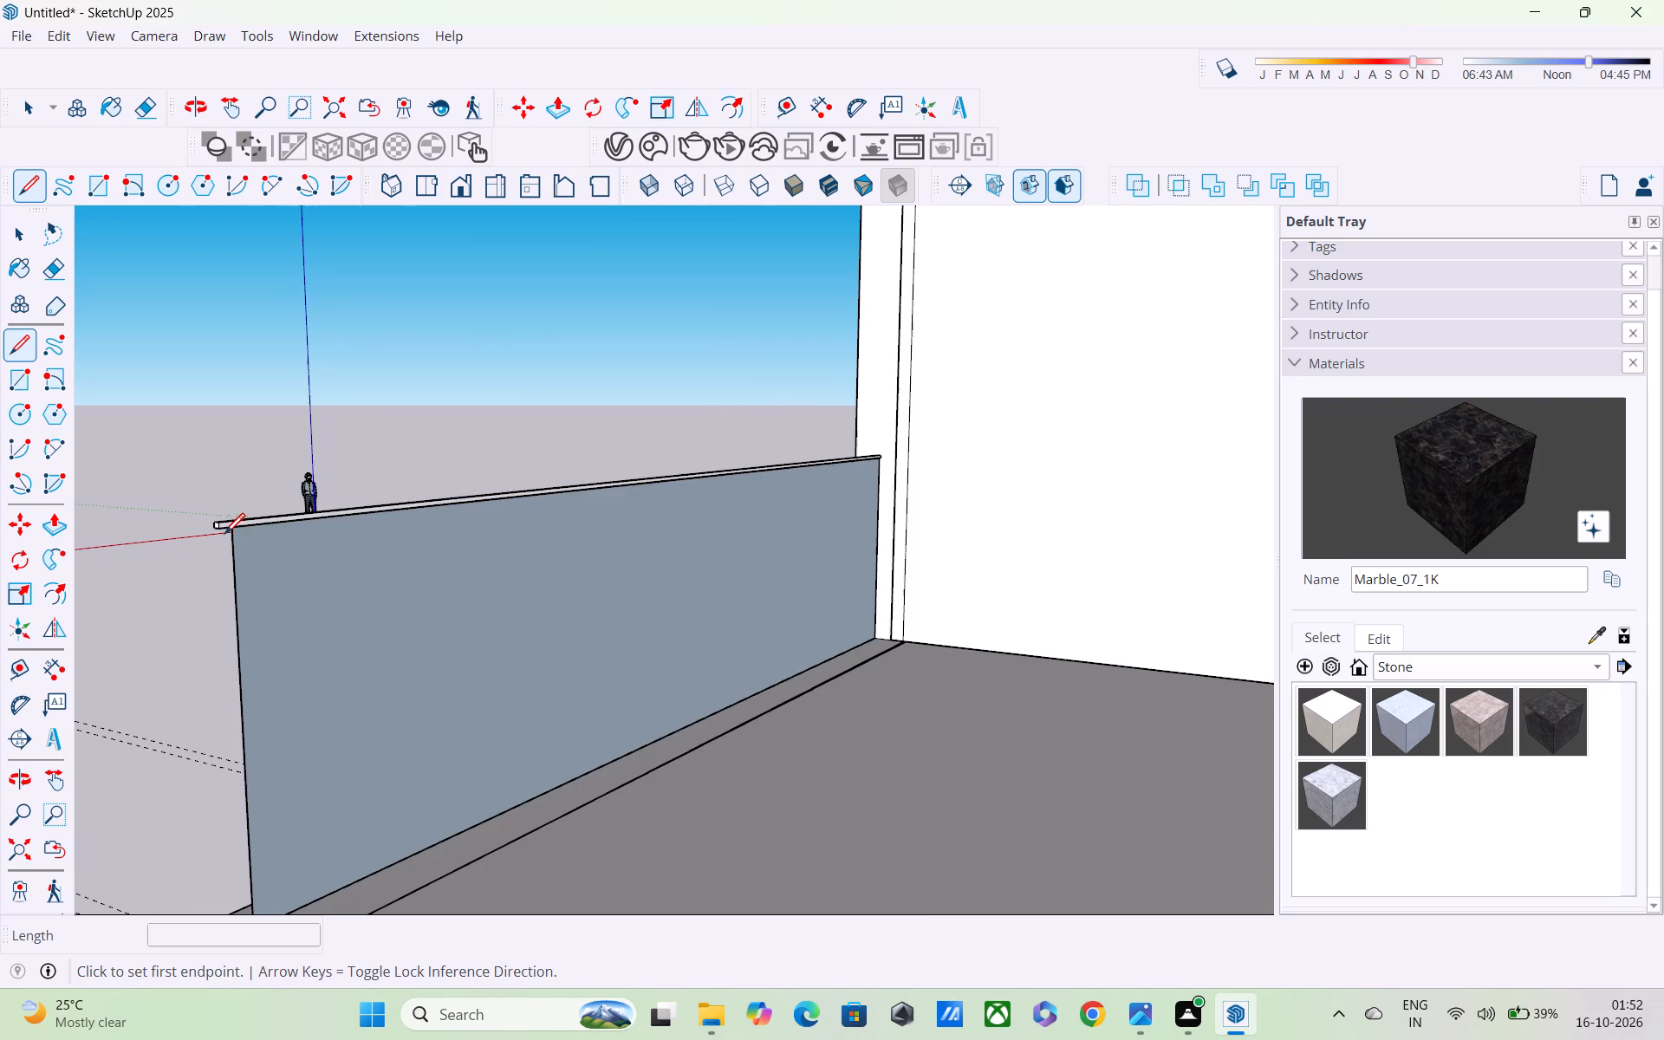
pyautogui.moveTo(235, 534); pyautogui.dragTo(225, 418, button='middle')
pyautogui.scroll(2, 247, 491)
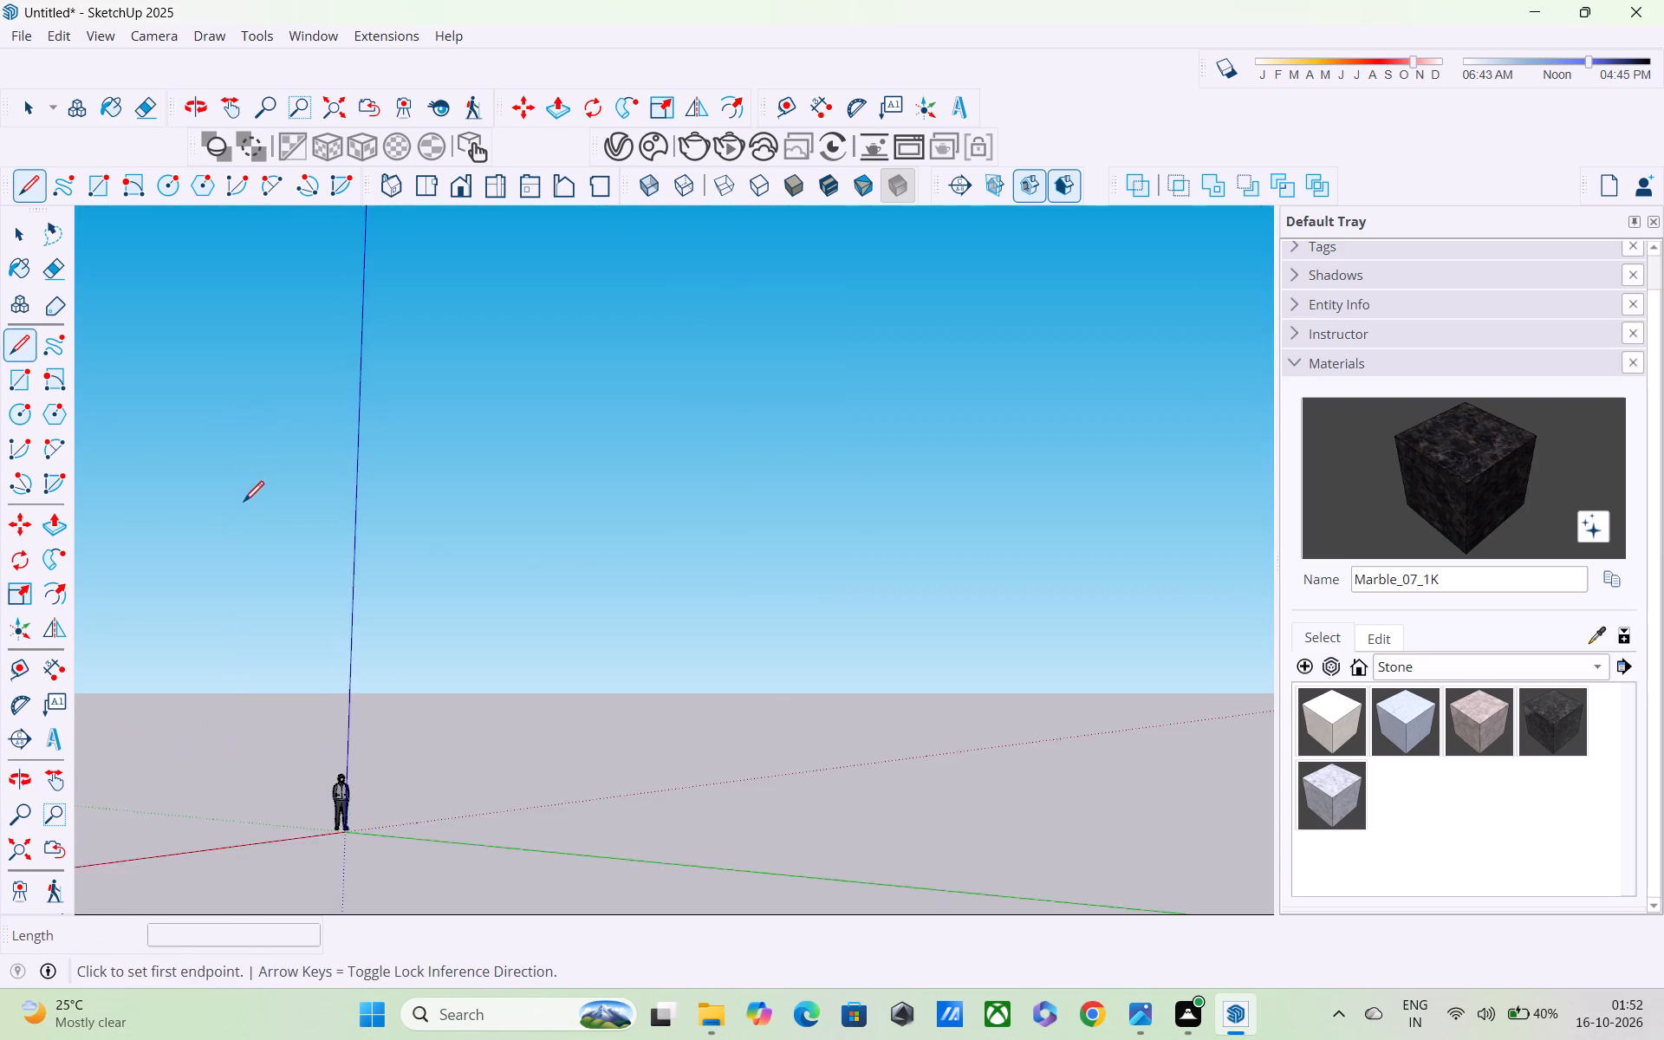
pyautogui.scroll(-3, 242, 515)
pyautogui.moveTo(263, 549); pyautogui.dragTo(178, 602, button='middle')
pyautogui.scroll(10, 177, 603)
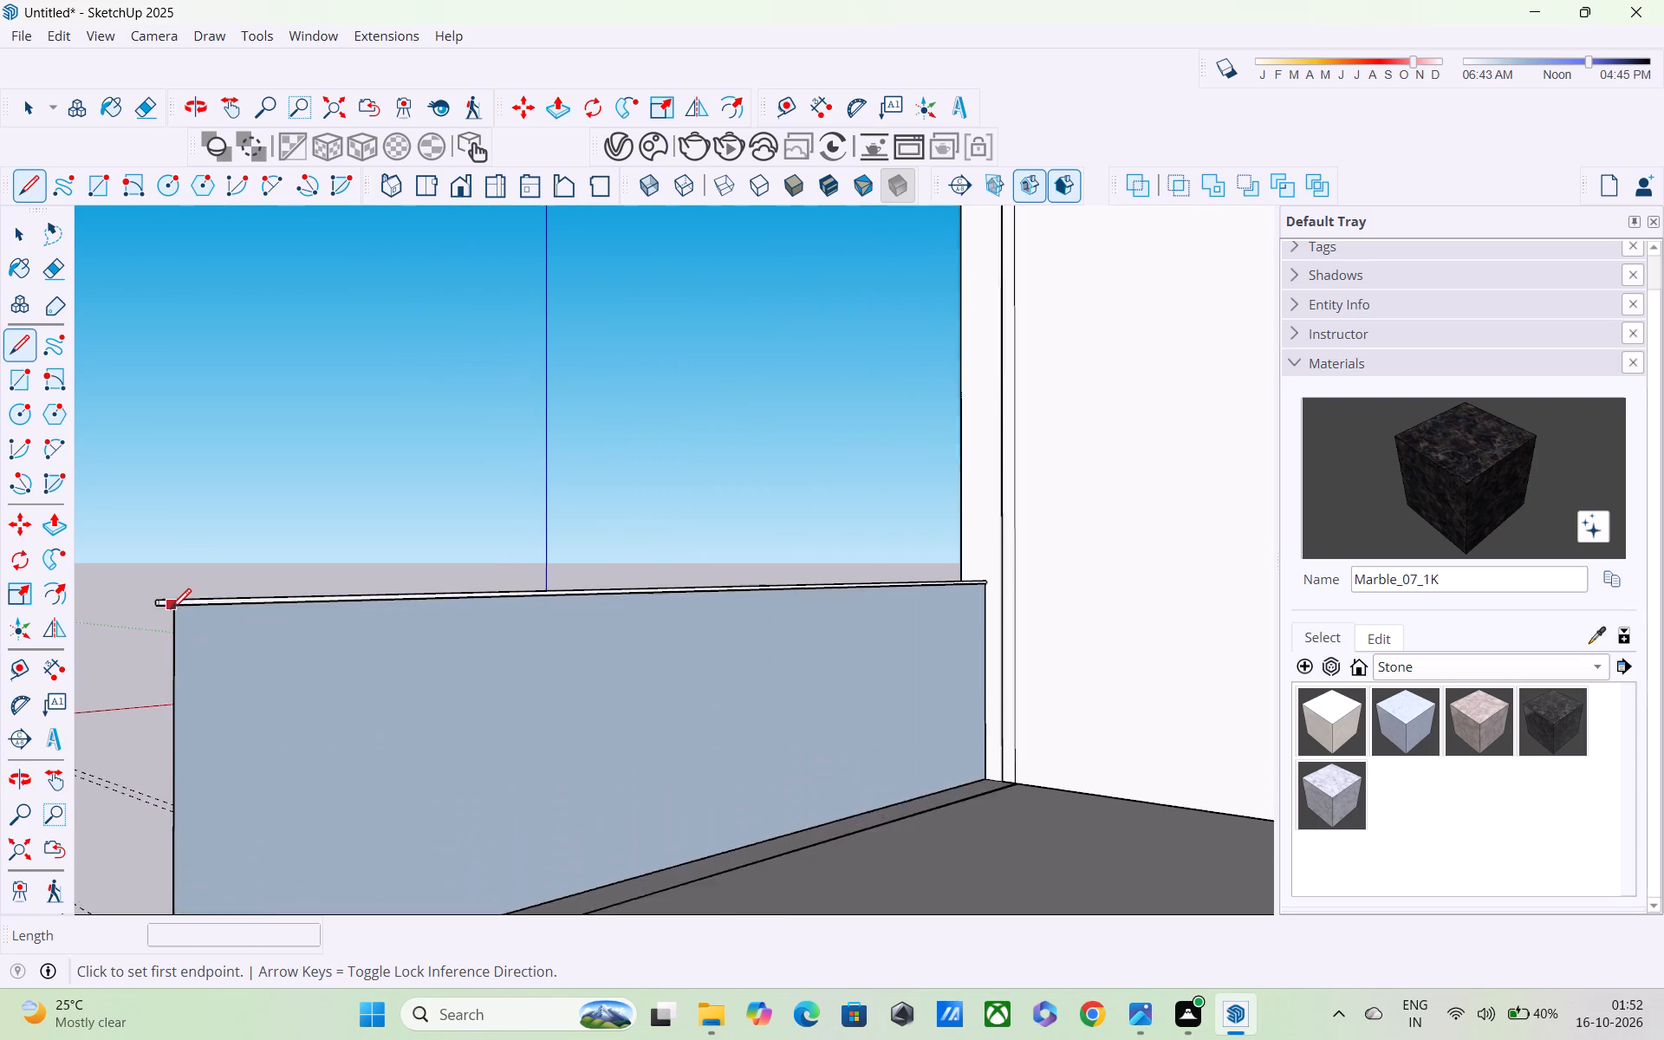
pyautogui.scroll(5, 171, 611)
pyautogui.scroll(-6, 157, 614)
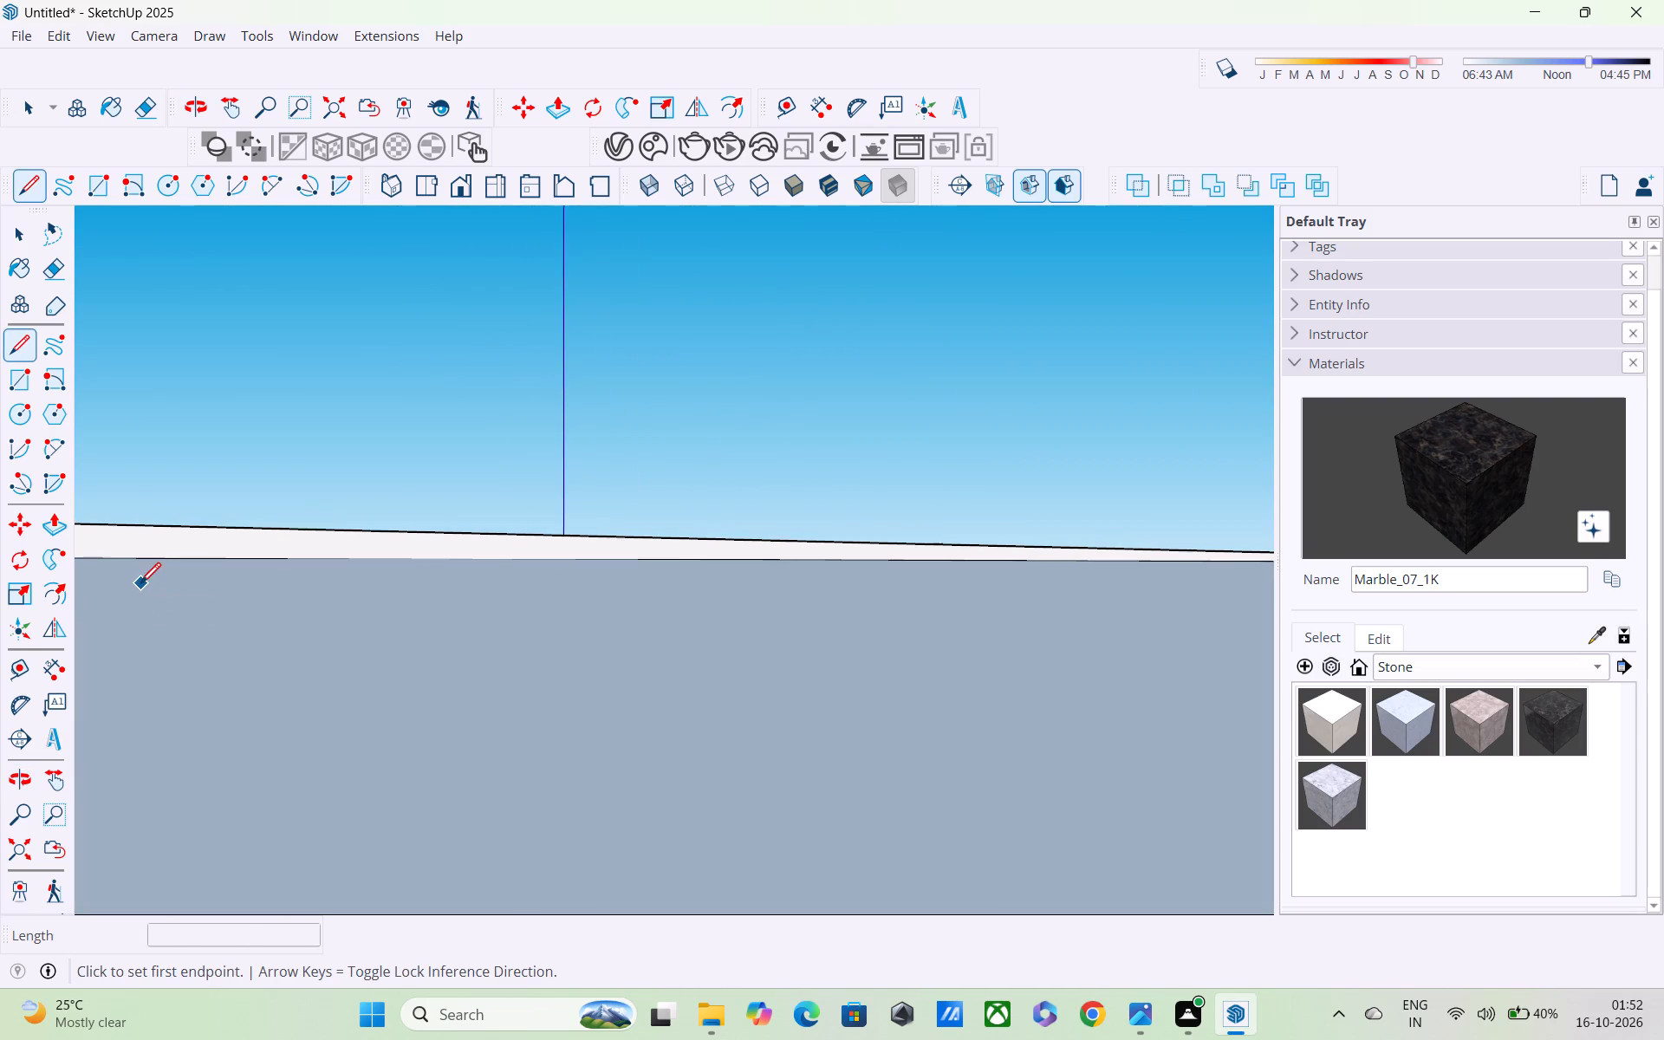
pyautogui.keyDown('shift'); pyautogui.moveTo(140, 585); pyautogui.dragTo(458, 521, button='middle'); pyautogui.keyUp('shift')
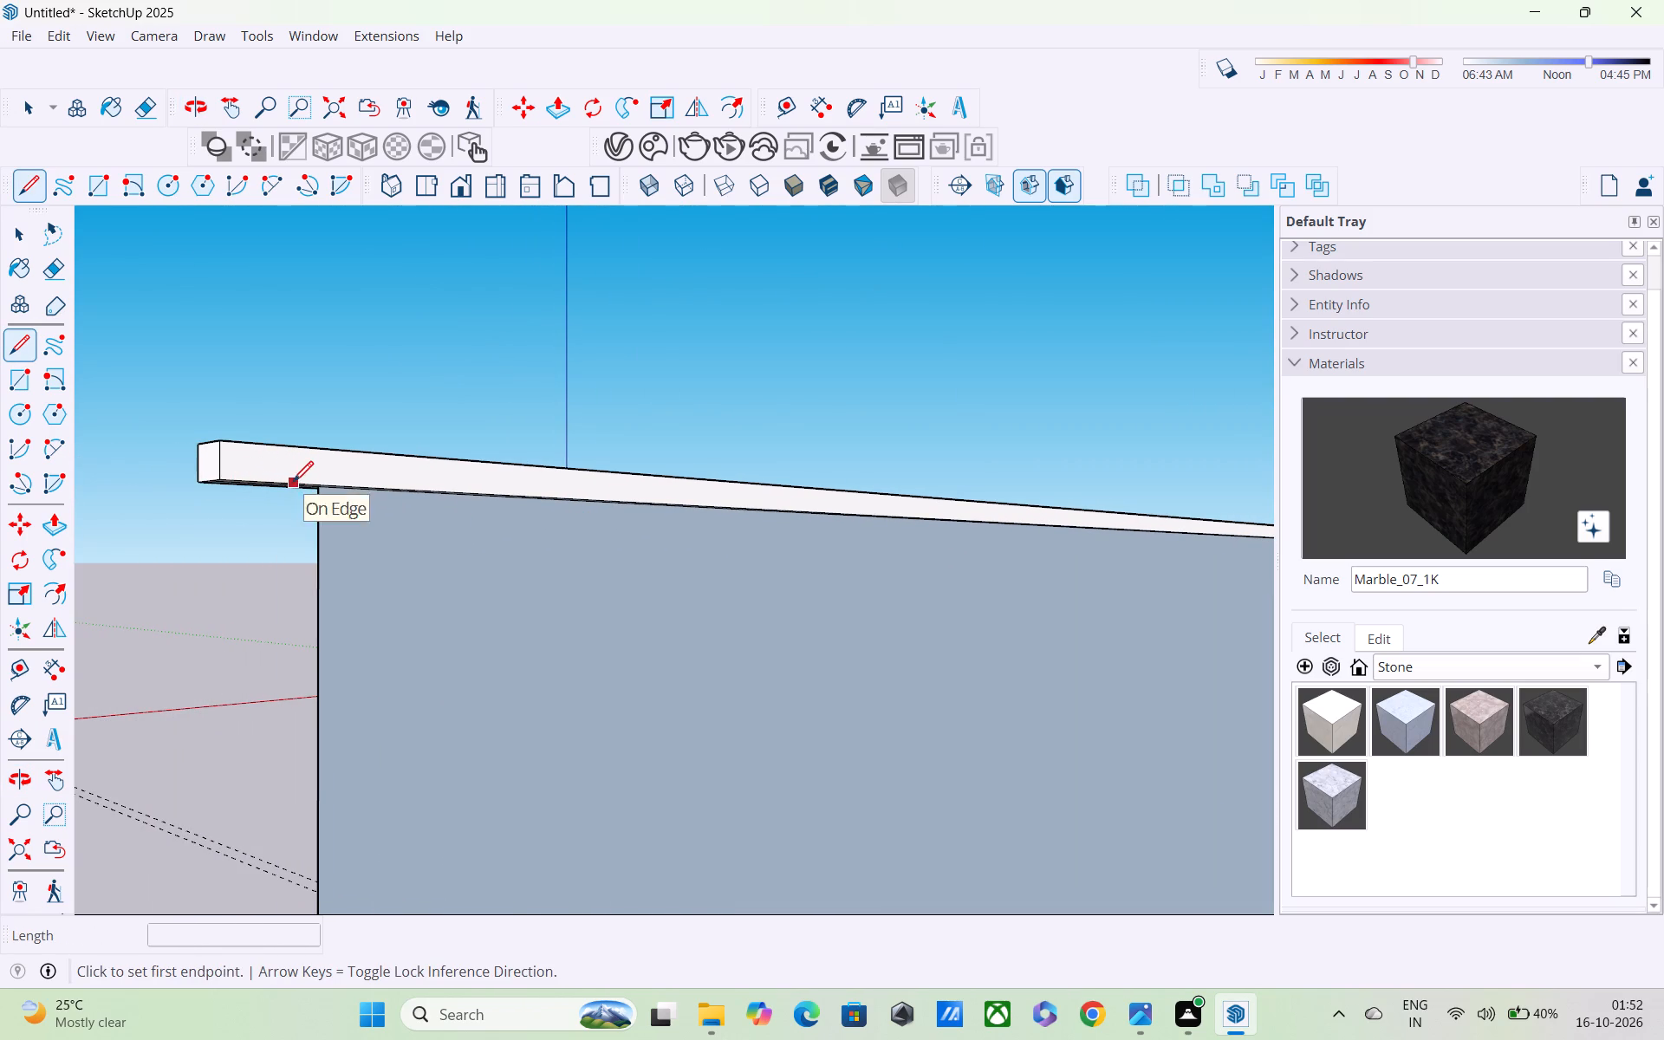
pyautogui.click(276, 484)
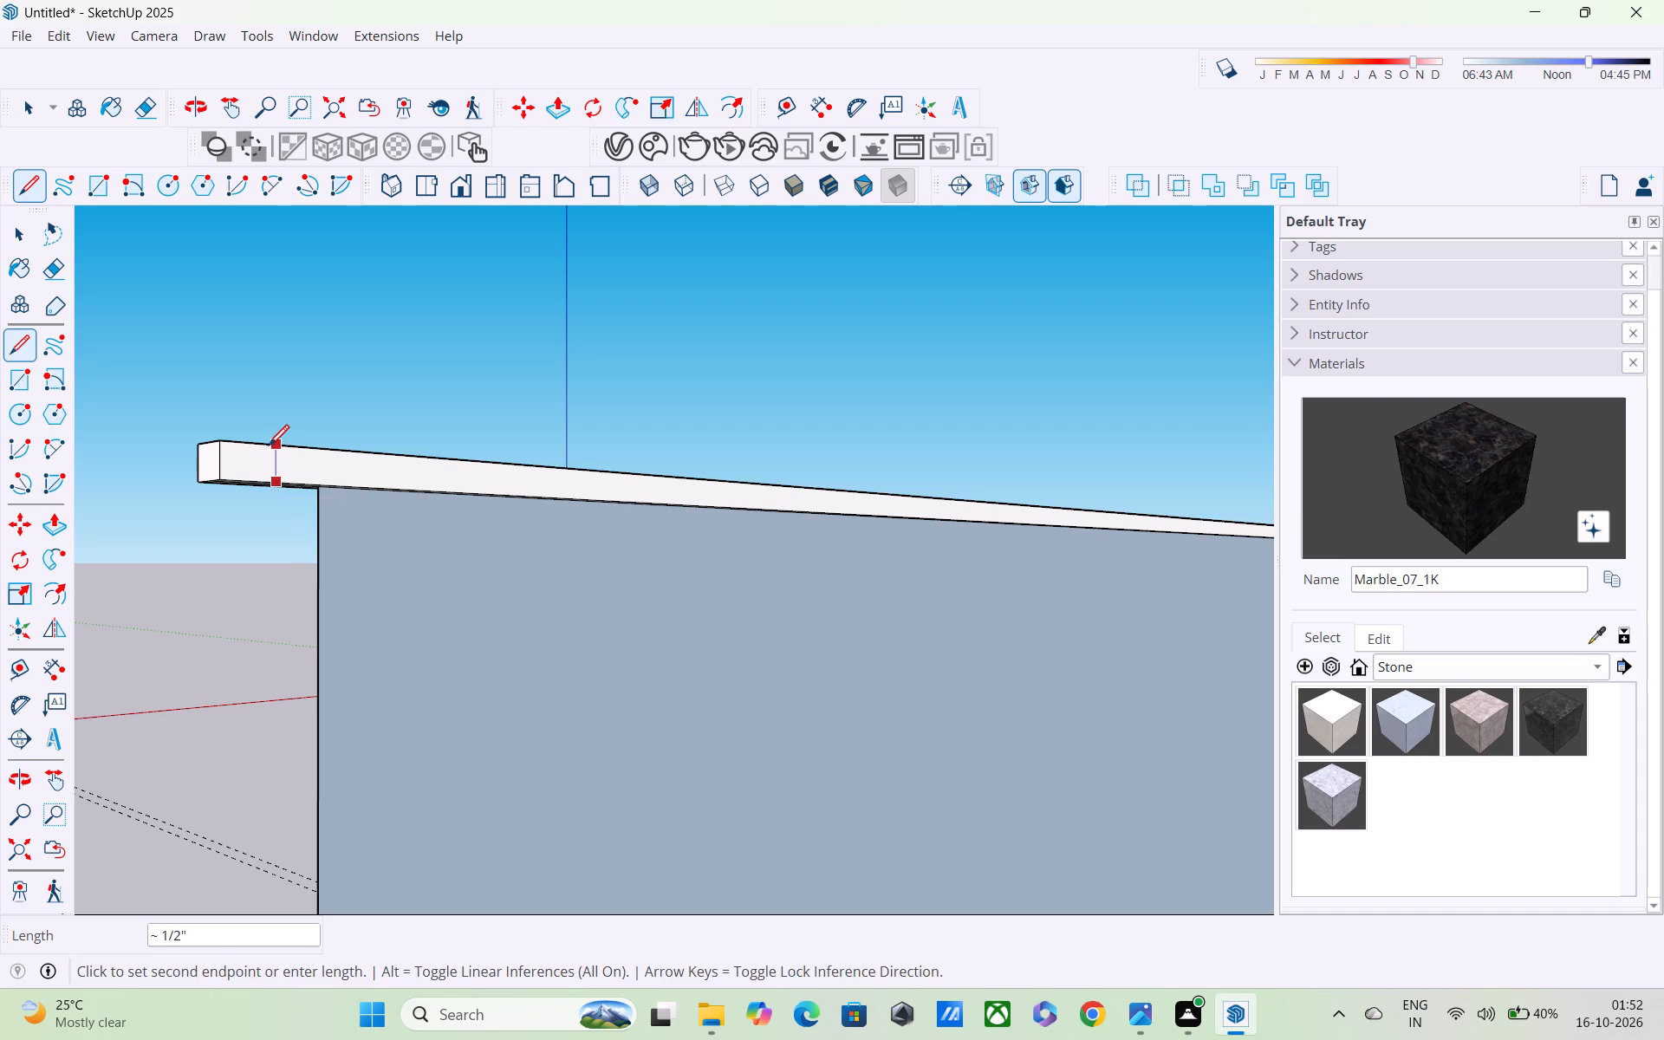
pyautogui.click(268, 446)
# Push/Pull the small face at the top rail's outer end about 13' 1/8" along the balcony's open front as the front top rail.
pyautogui.press('p')
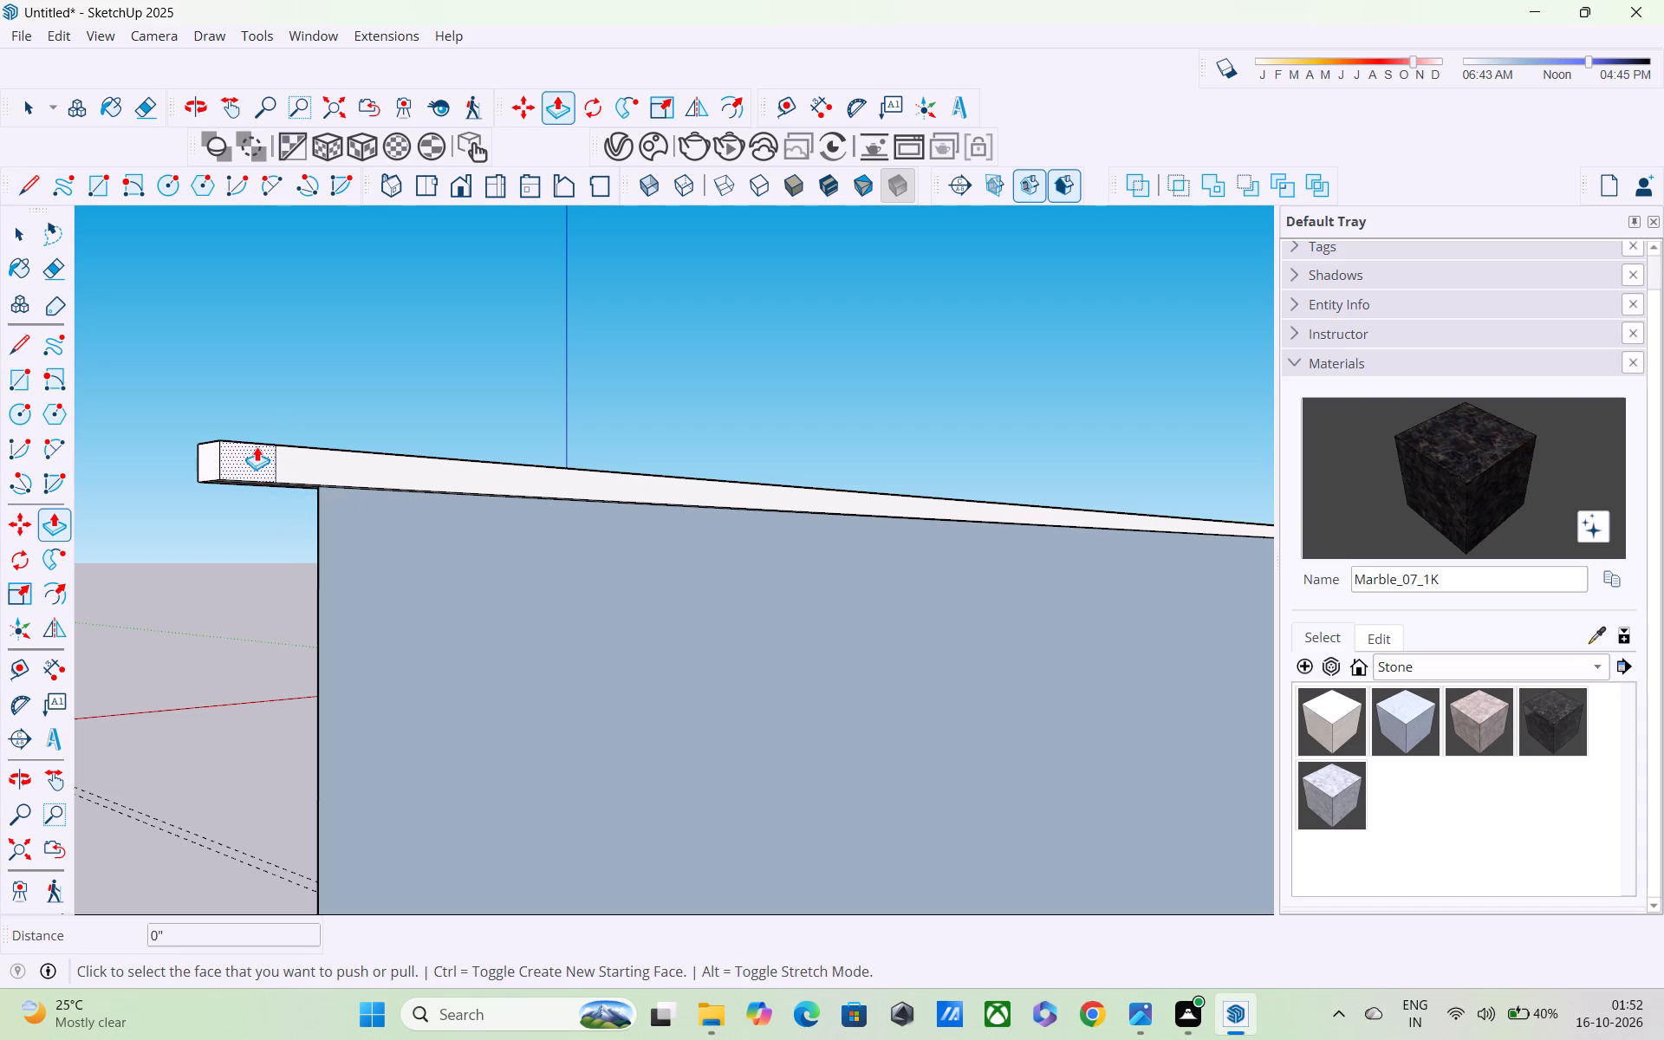
pyautogui.click(257, 446)
pyautogui.scroll(-8, 343, 484)
pyautogui.scroll(-1, 445, 484)
pyautogui.keyDown('shift'); pyautogui.moveTo(478, 500); pyautogui.dragTo(1328, 592, button='middle'); pyautogui.keyUp('shift')
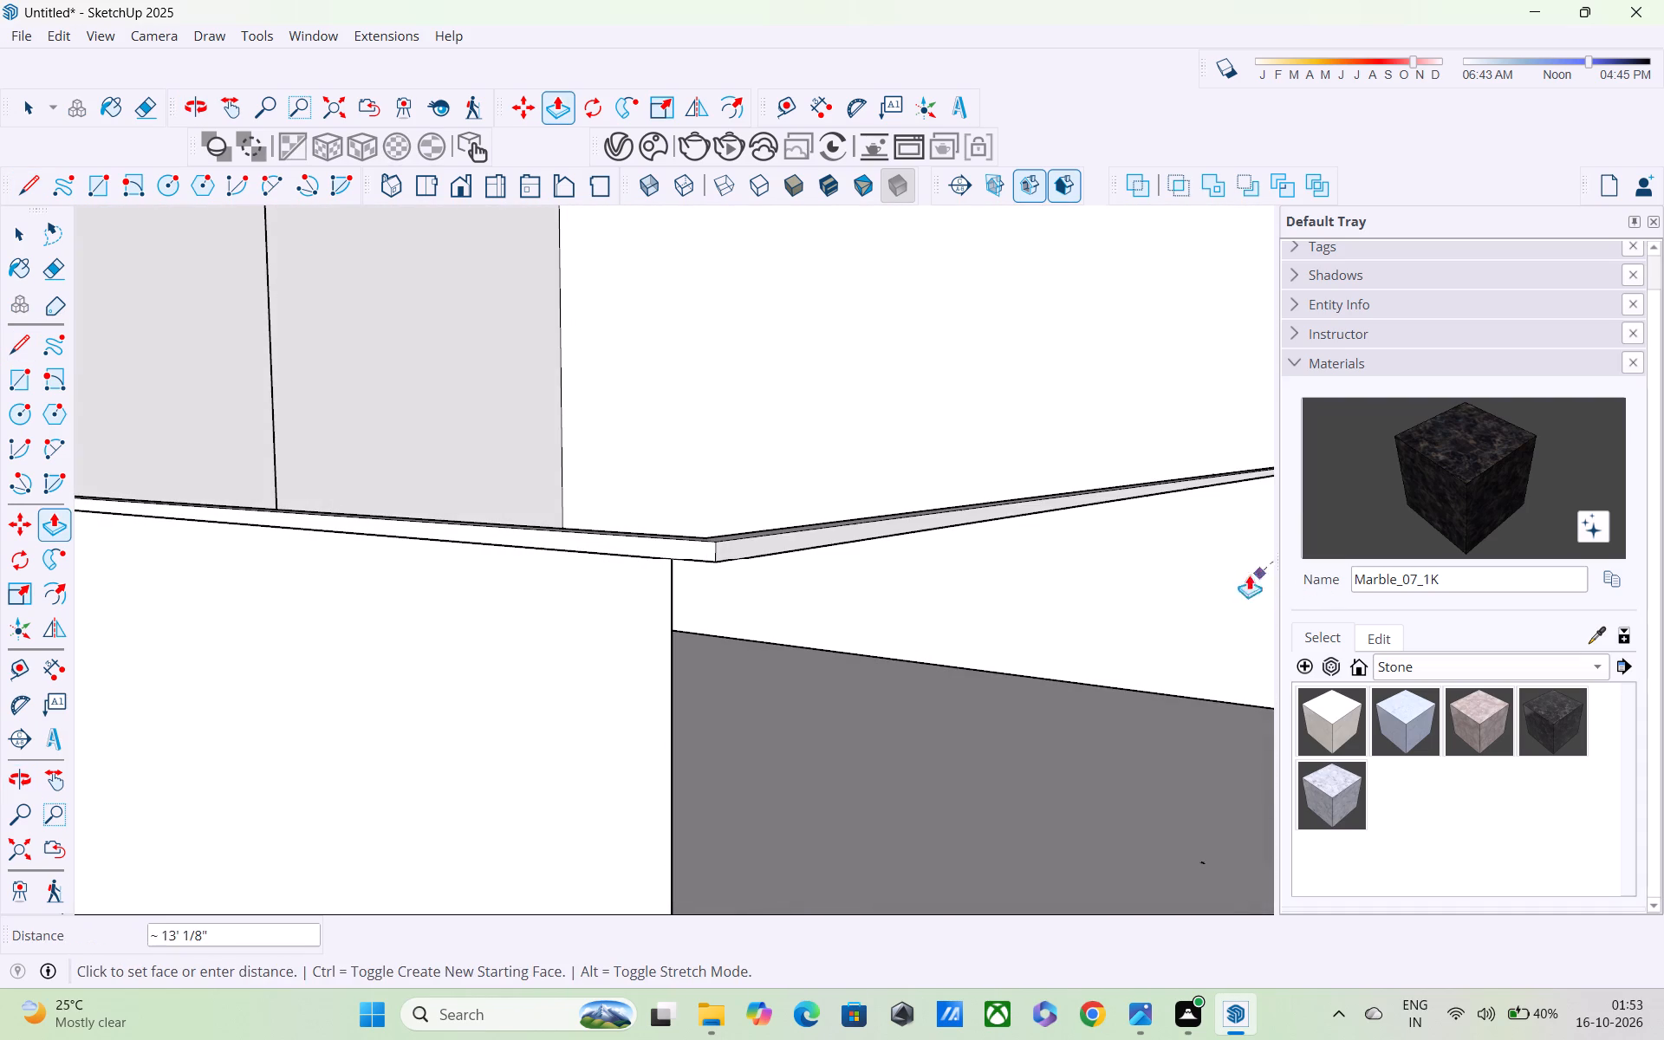
pyautogui.moveTo(1206, 569); pyautogui.dragTo(1303, 570, button='middle')
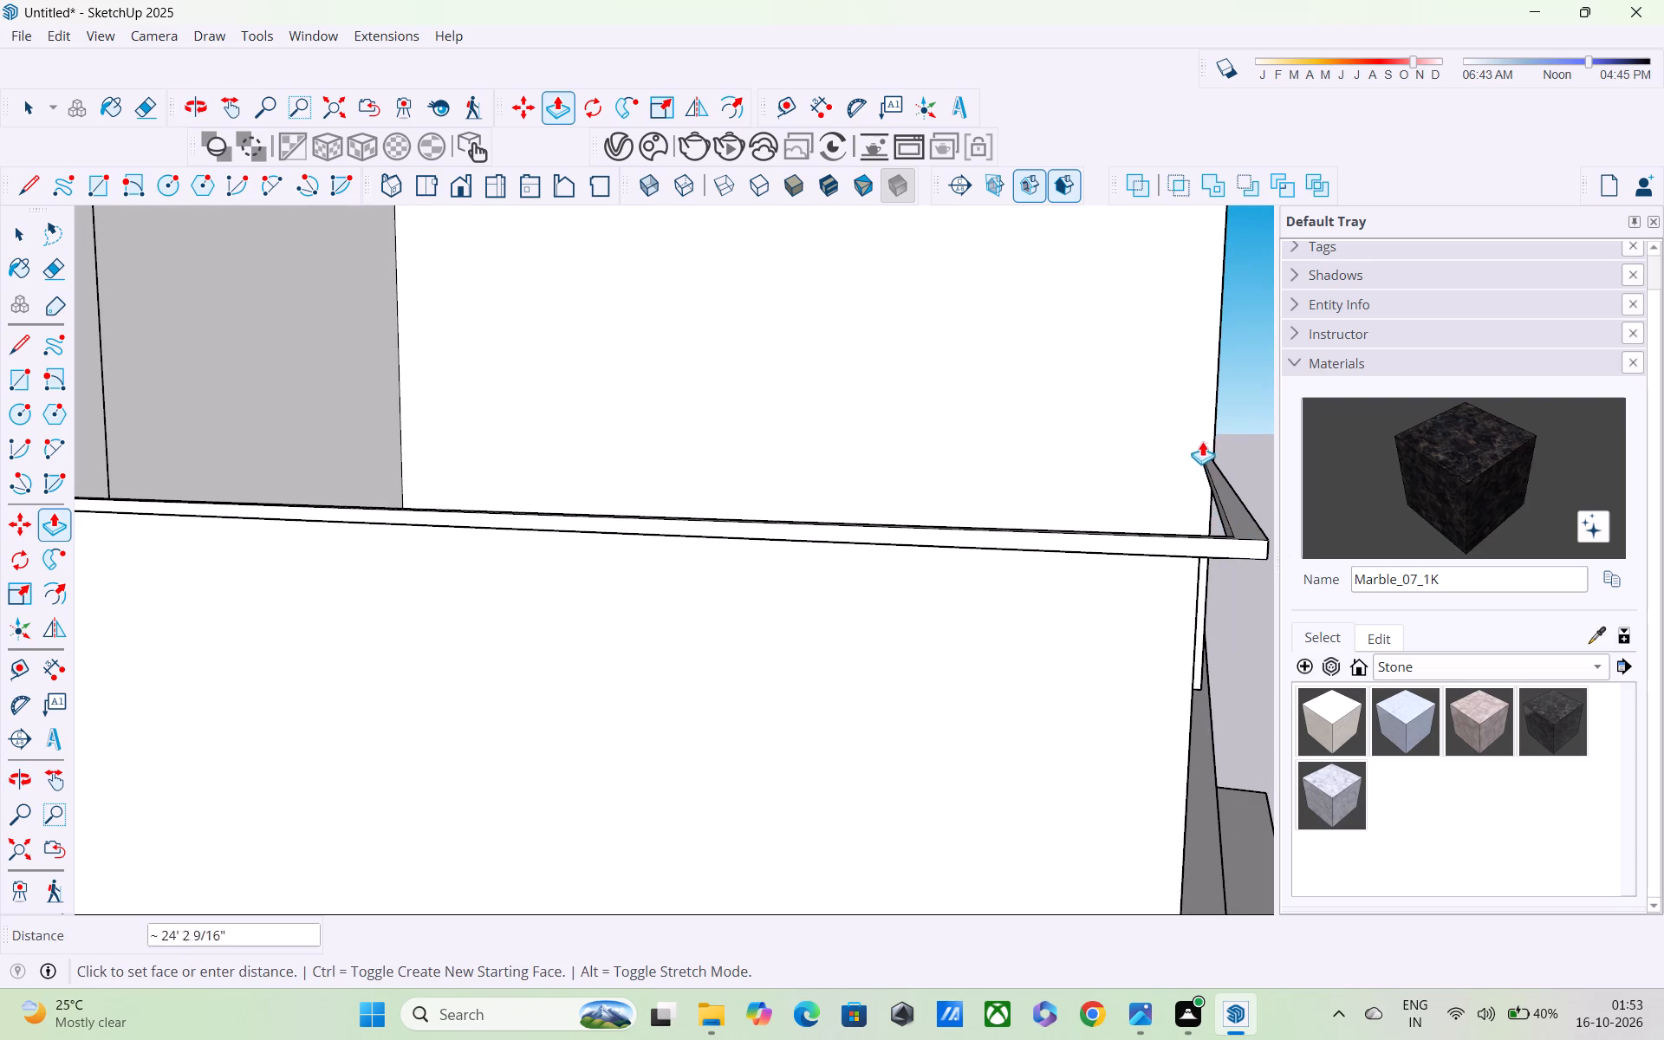
pyautogui.click(1199, 407)
pyautogui.moveTo(1199, 406); pyautogui.dragTo(1045, 407, button='middle')
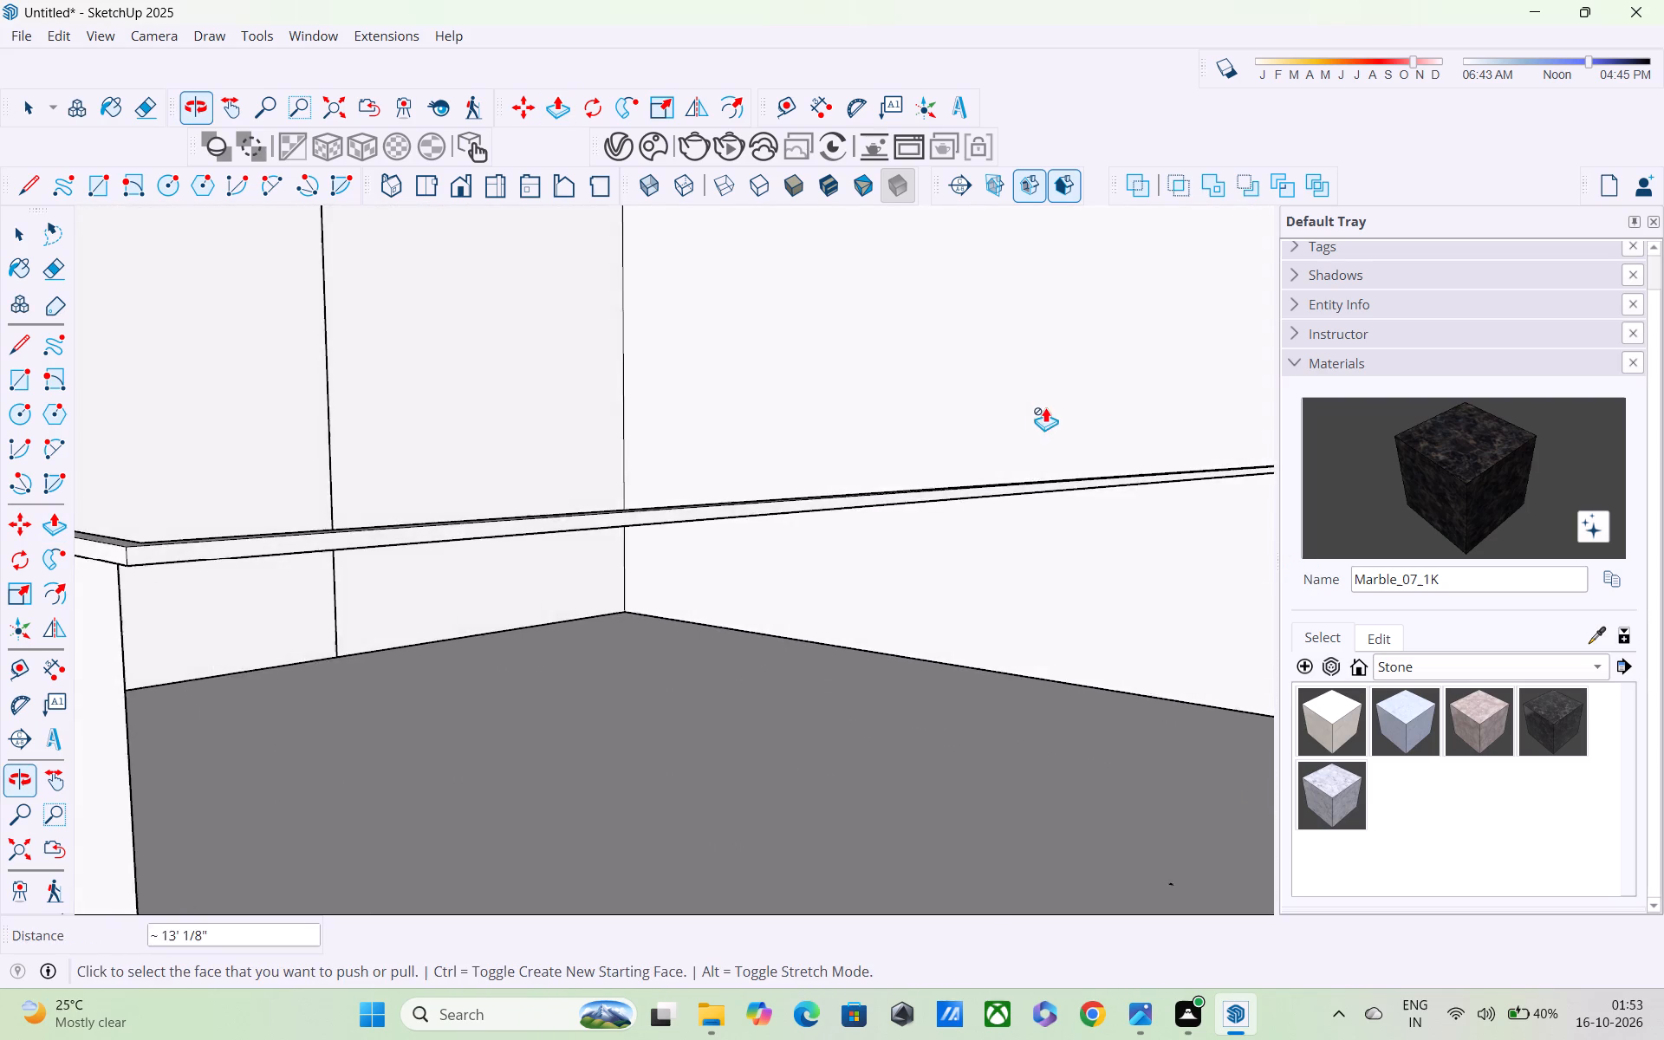
pyautogui.scroll(-5, 1043, 411)
pyautogui.moveTo(1008, 496); pyautogui.dragTo(728, 511, button='middle')
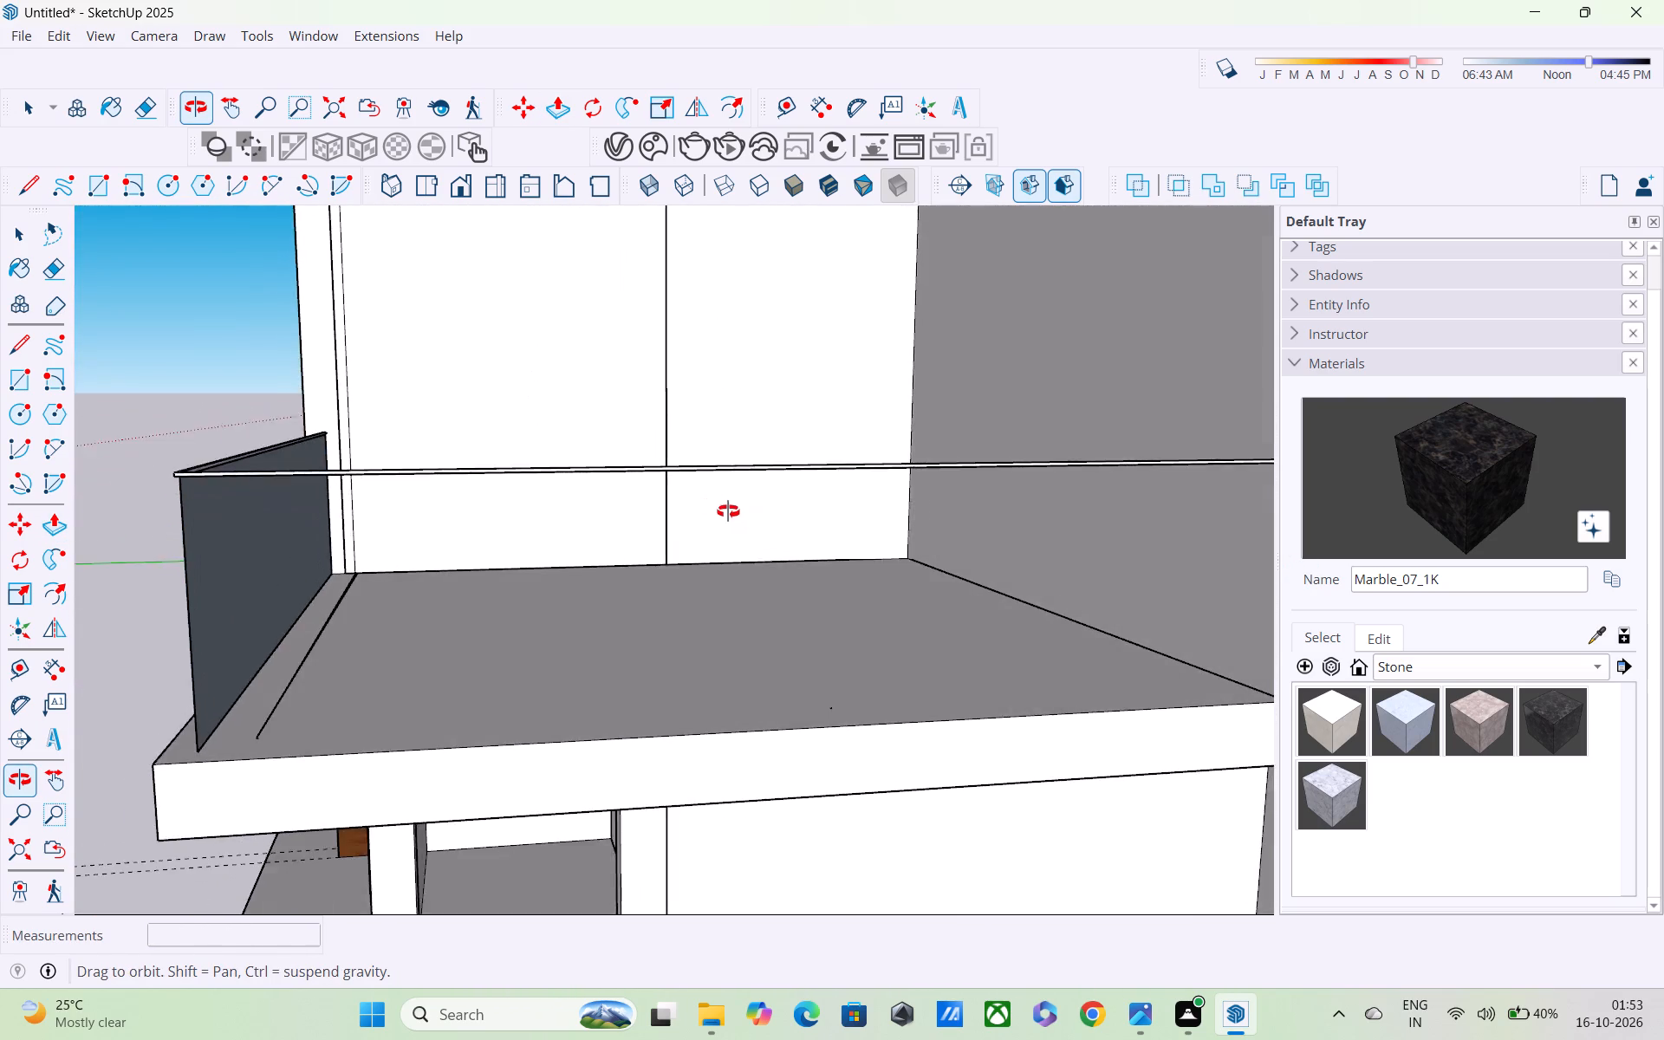
pyautogui.moveTo(728, 511); pyautogui.dragTo(725, 504, button='middle')
pyautogui.scroll(-5, 723, 502)
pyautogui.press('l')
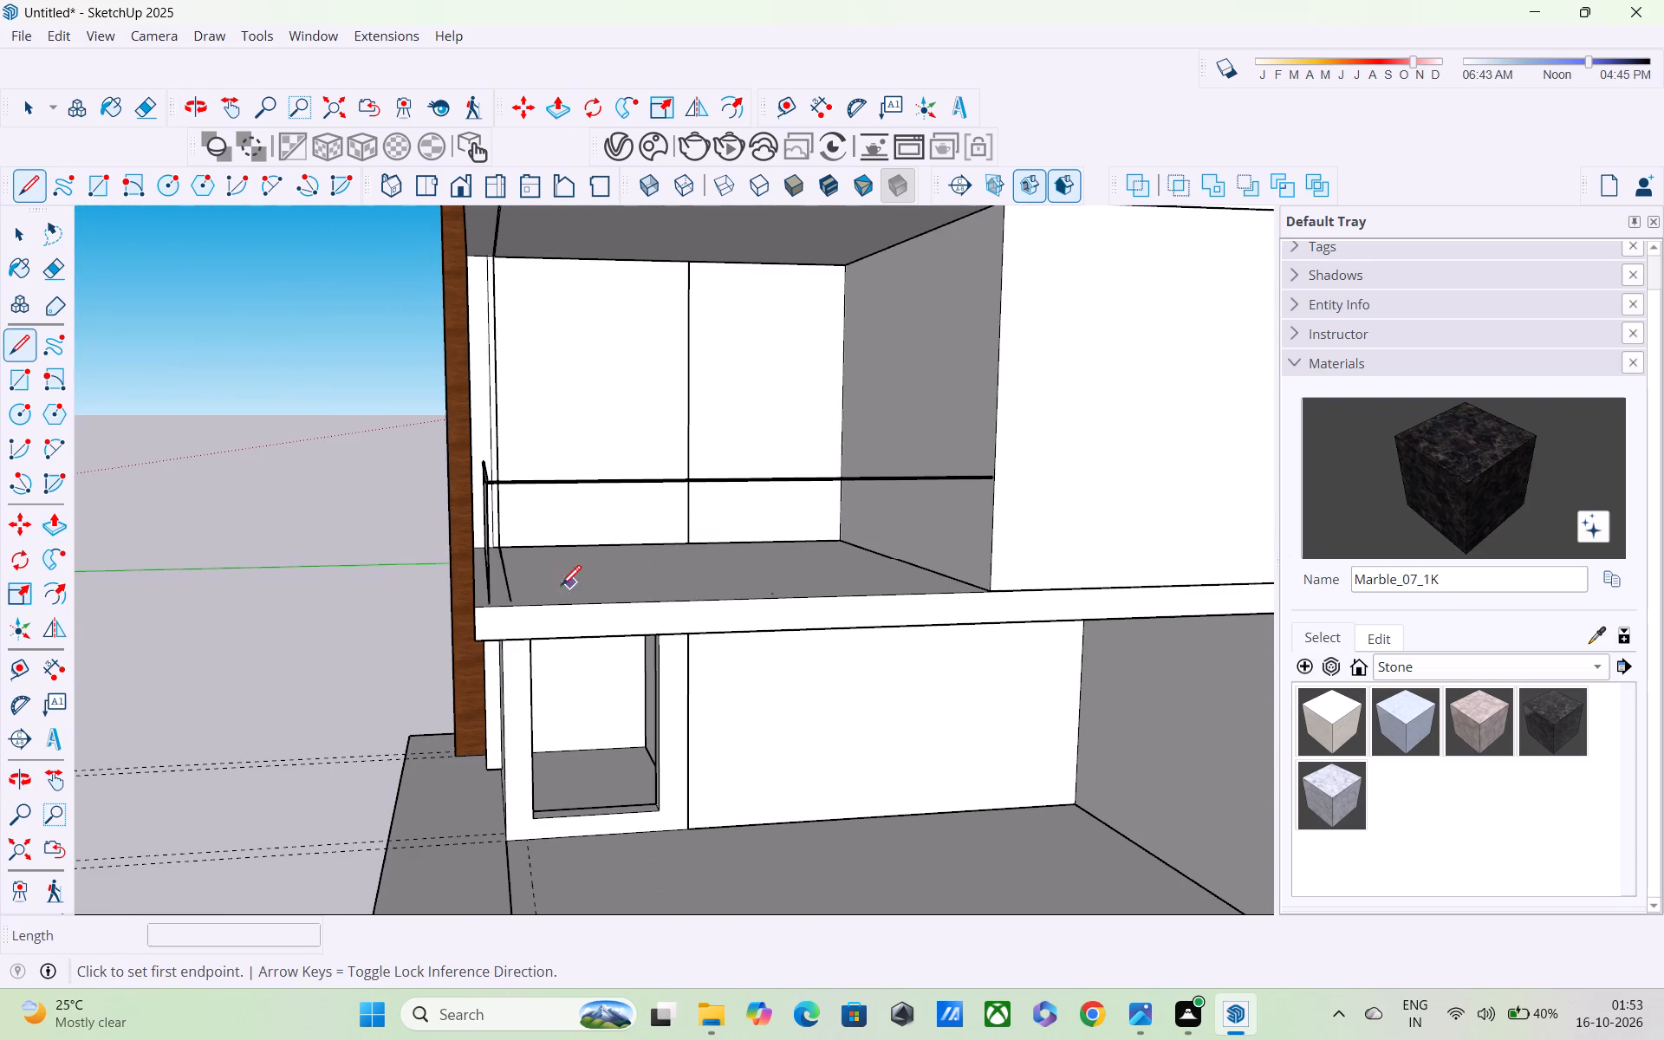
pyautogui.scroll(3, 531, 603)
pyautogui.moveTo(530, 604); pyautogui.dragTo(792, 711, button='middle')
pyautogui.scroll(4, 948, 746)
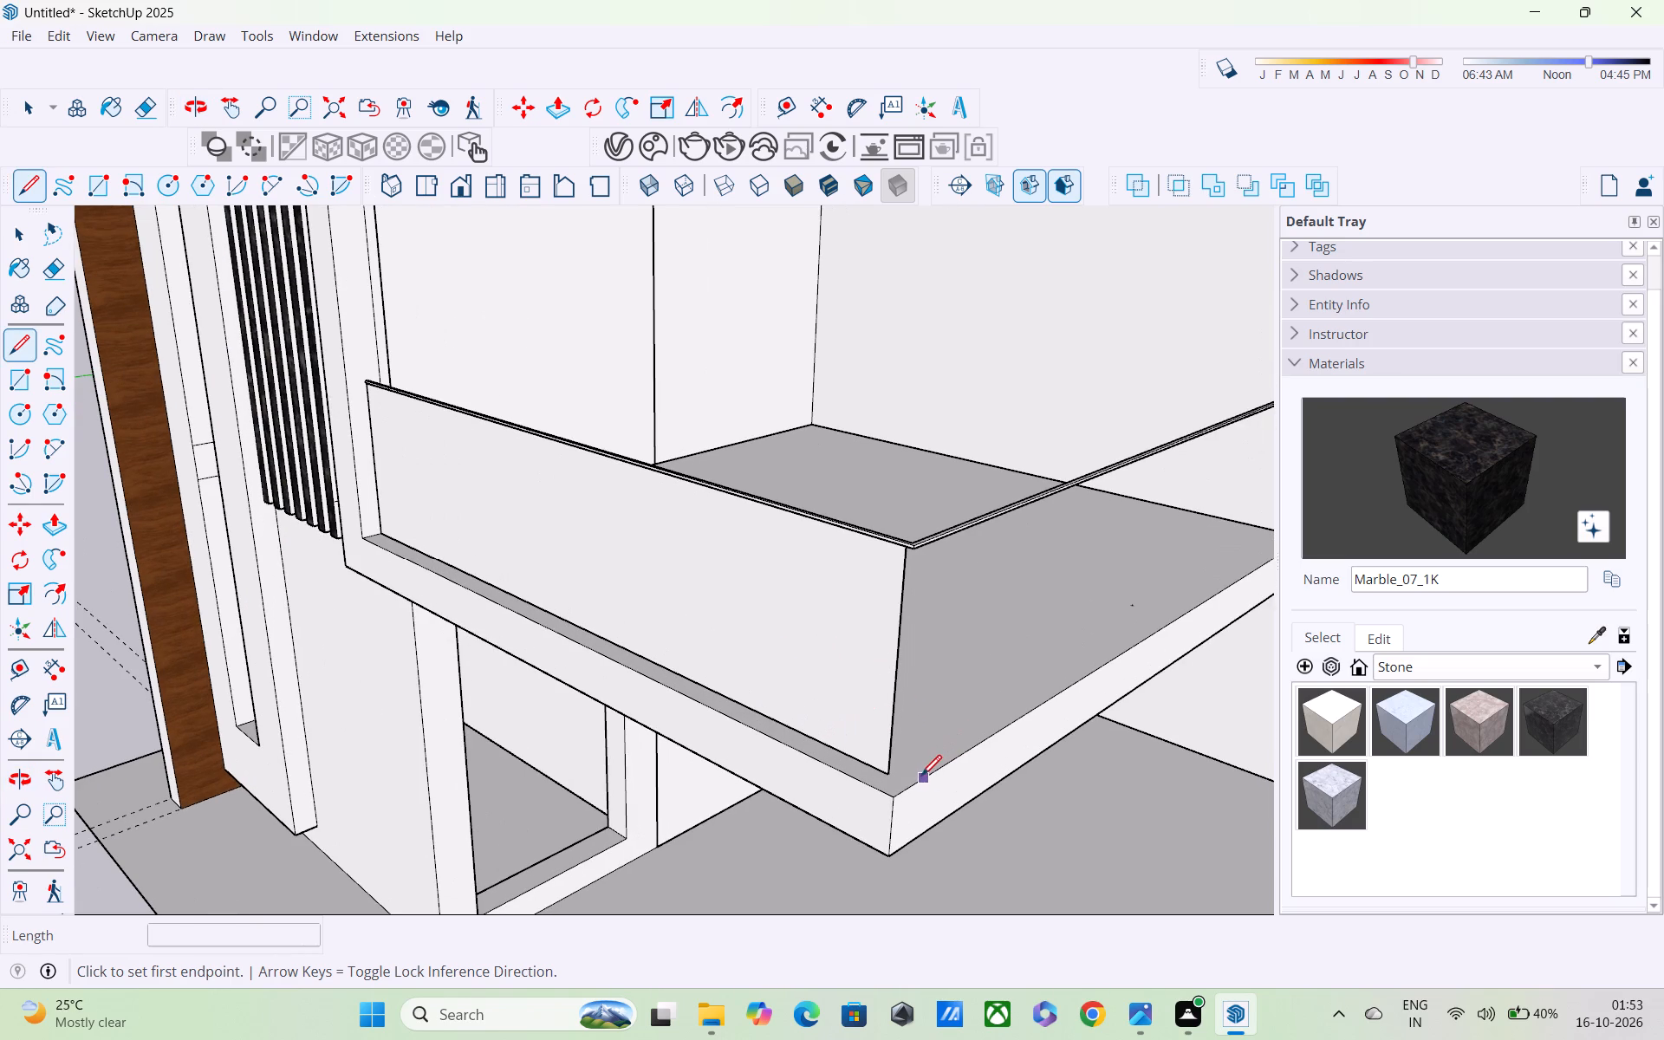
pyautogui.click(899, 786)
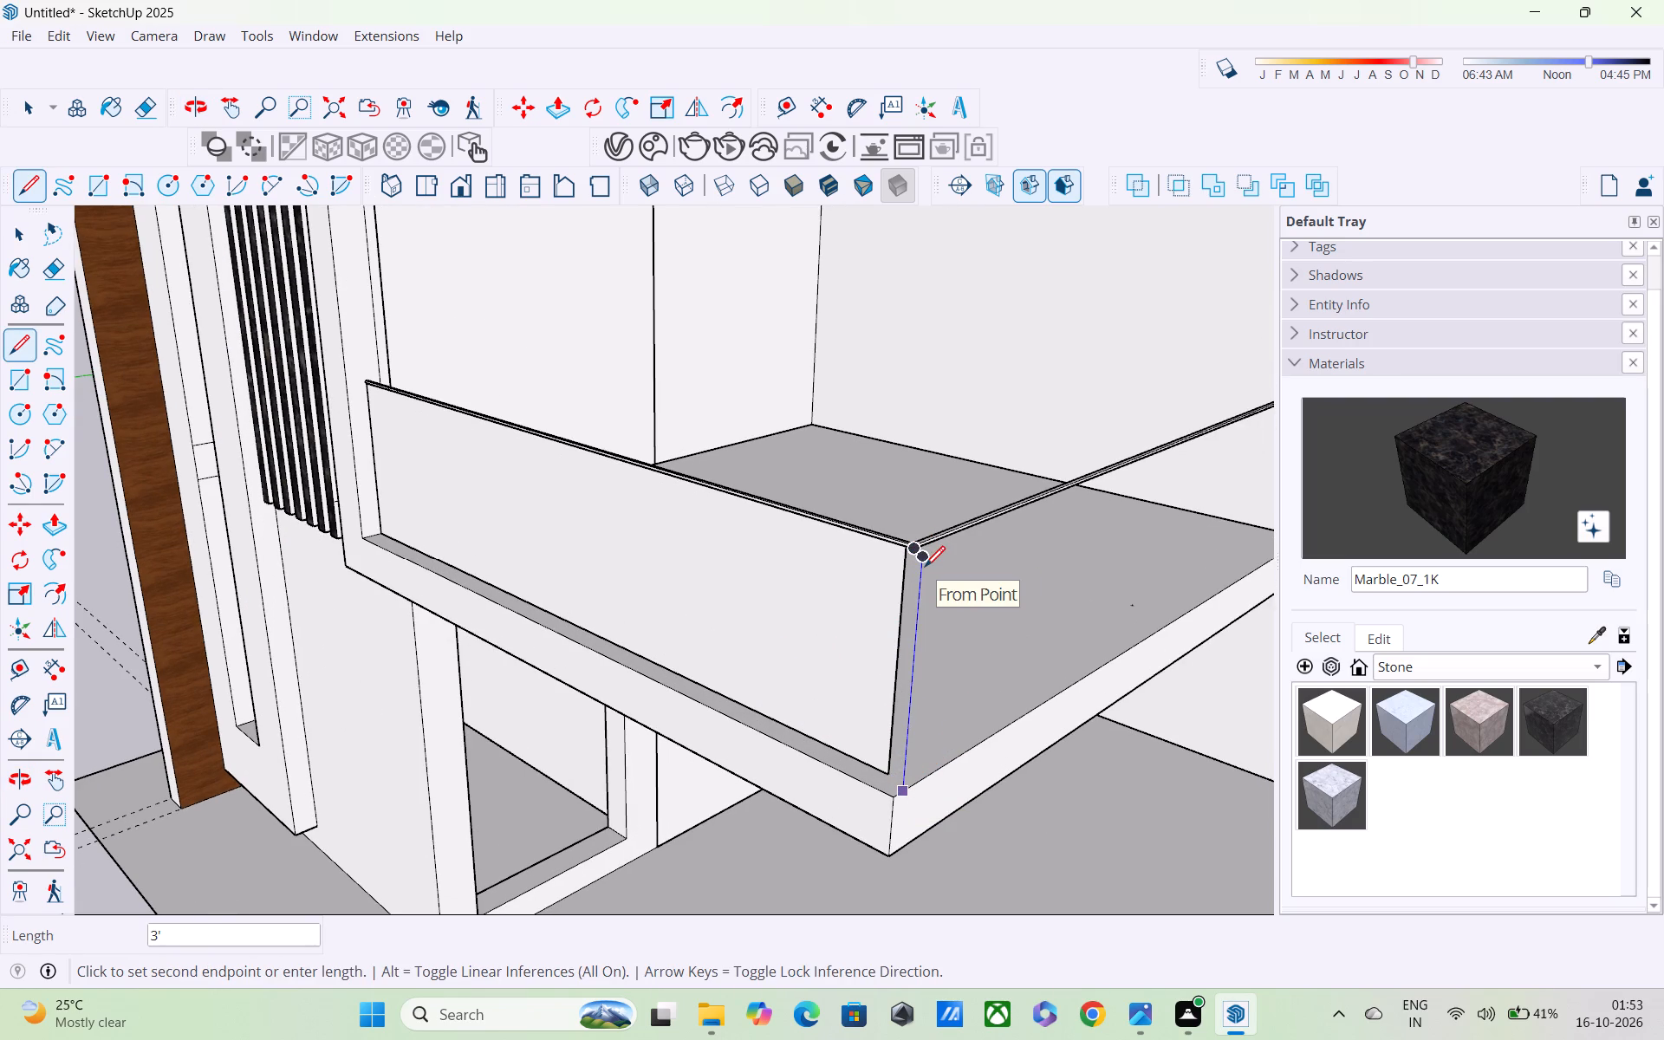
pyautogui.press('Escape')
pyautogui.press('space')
# Draw a small rectangle, about 3/8" by 13/16", on the underside of the top rails at their outer corner.
pyautogui.moveTo(919, 658); pyautogui.dragTo(881, 624, button='middle')
pyautogui.scroll(1, 881, 640)
pyautogui.press('r')
pyautogui.scroll(3, 863, 615)
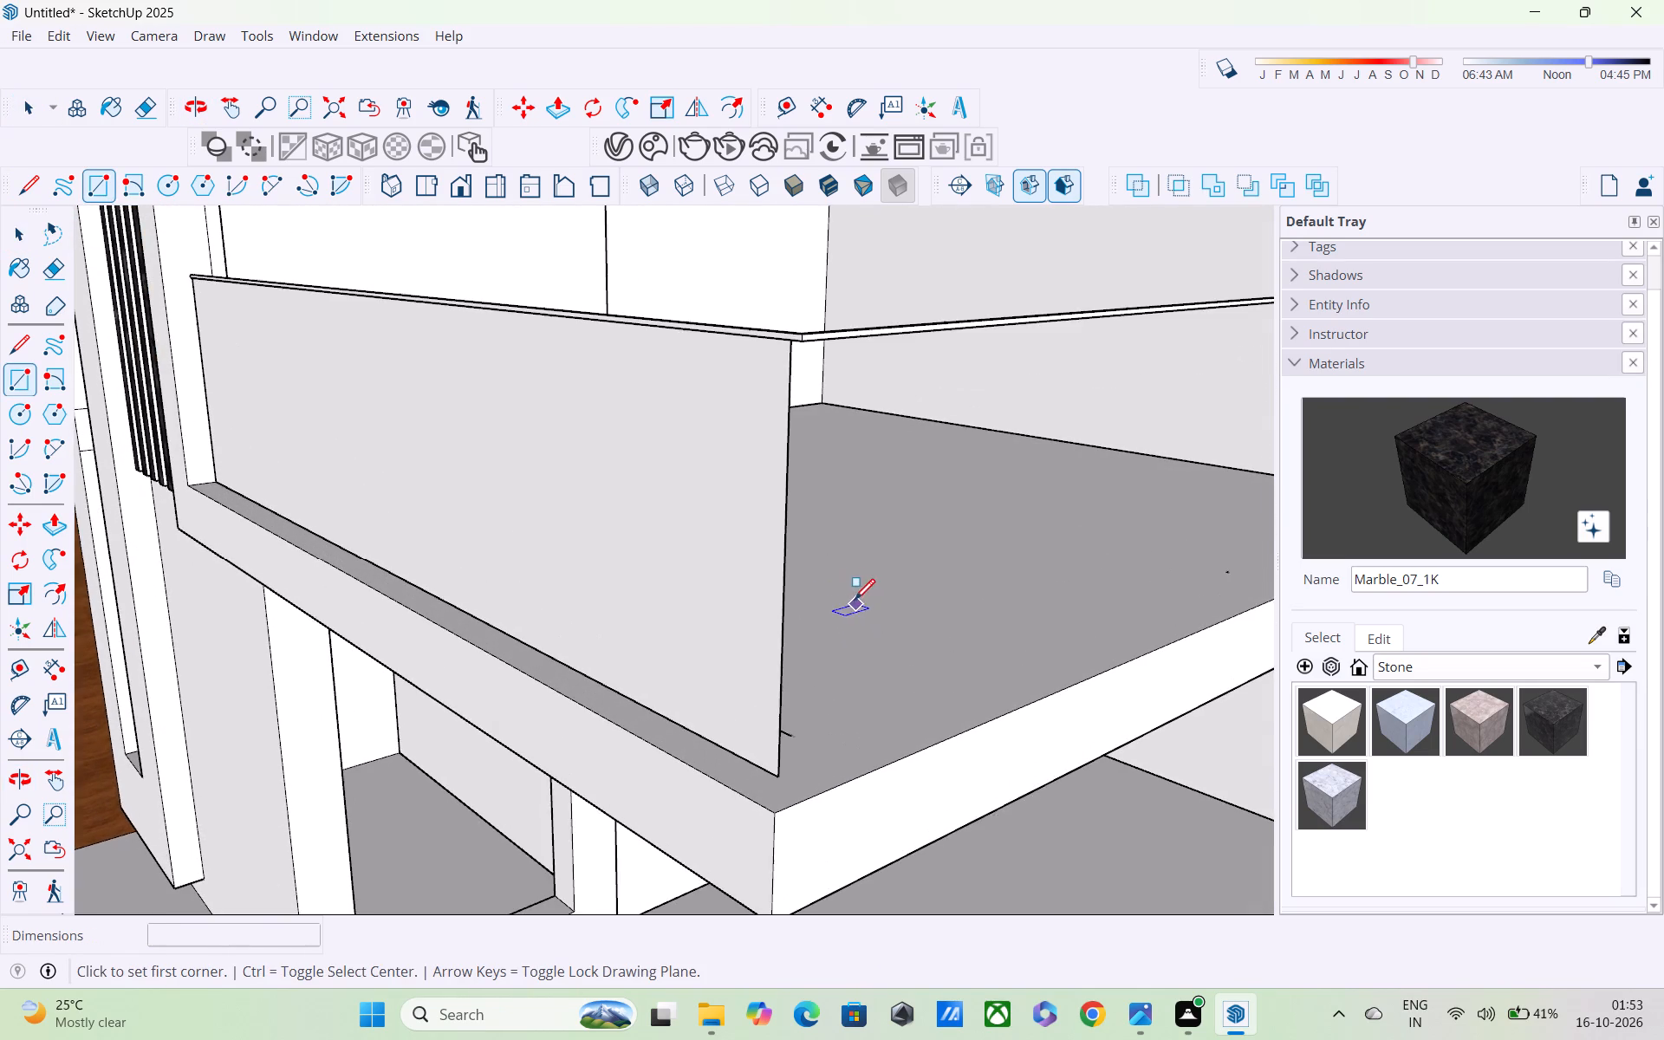
pyautogui.moveTo(817, 522); pyautogui.dragTo(843, 497, button='middle')
pyautogui.scroll(-4, 843, 497)
pyautogui.moveTo(855, 516); pyautogui.dragTo(867, 626, button='middle')
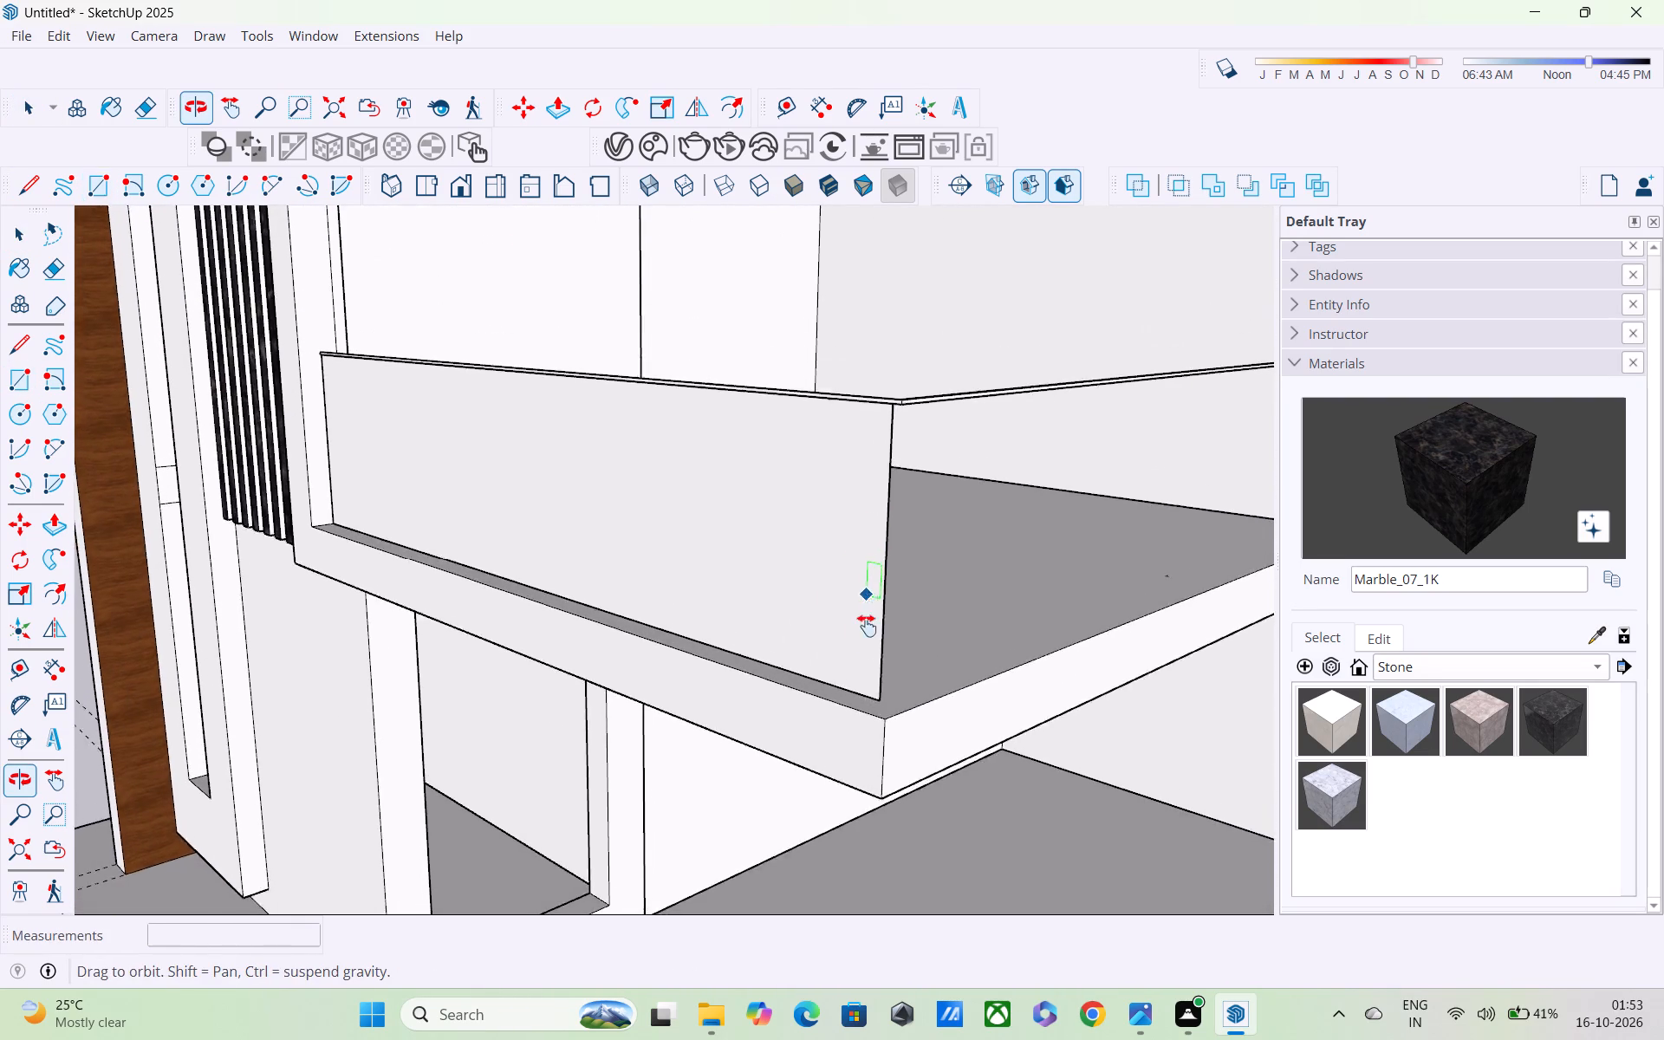
pyautogui.moveTo(867, 626); pyautogui.dragTo(853, 686, button='middle')
pyautogui.scroll(4, 910, 552)
pyautogui.moveTo(876, 515); pyautogui.dragTo(903, 490, button='middle')
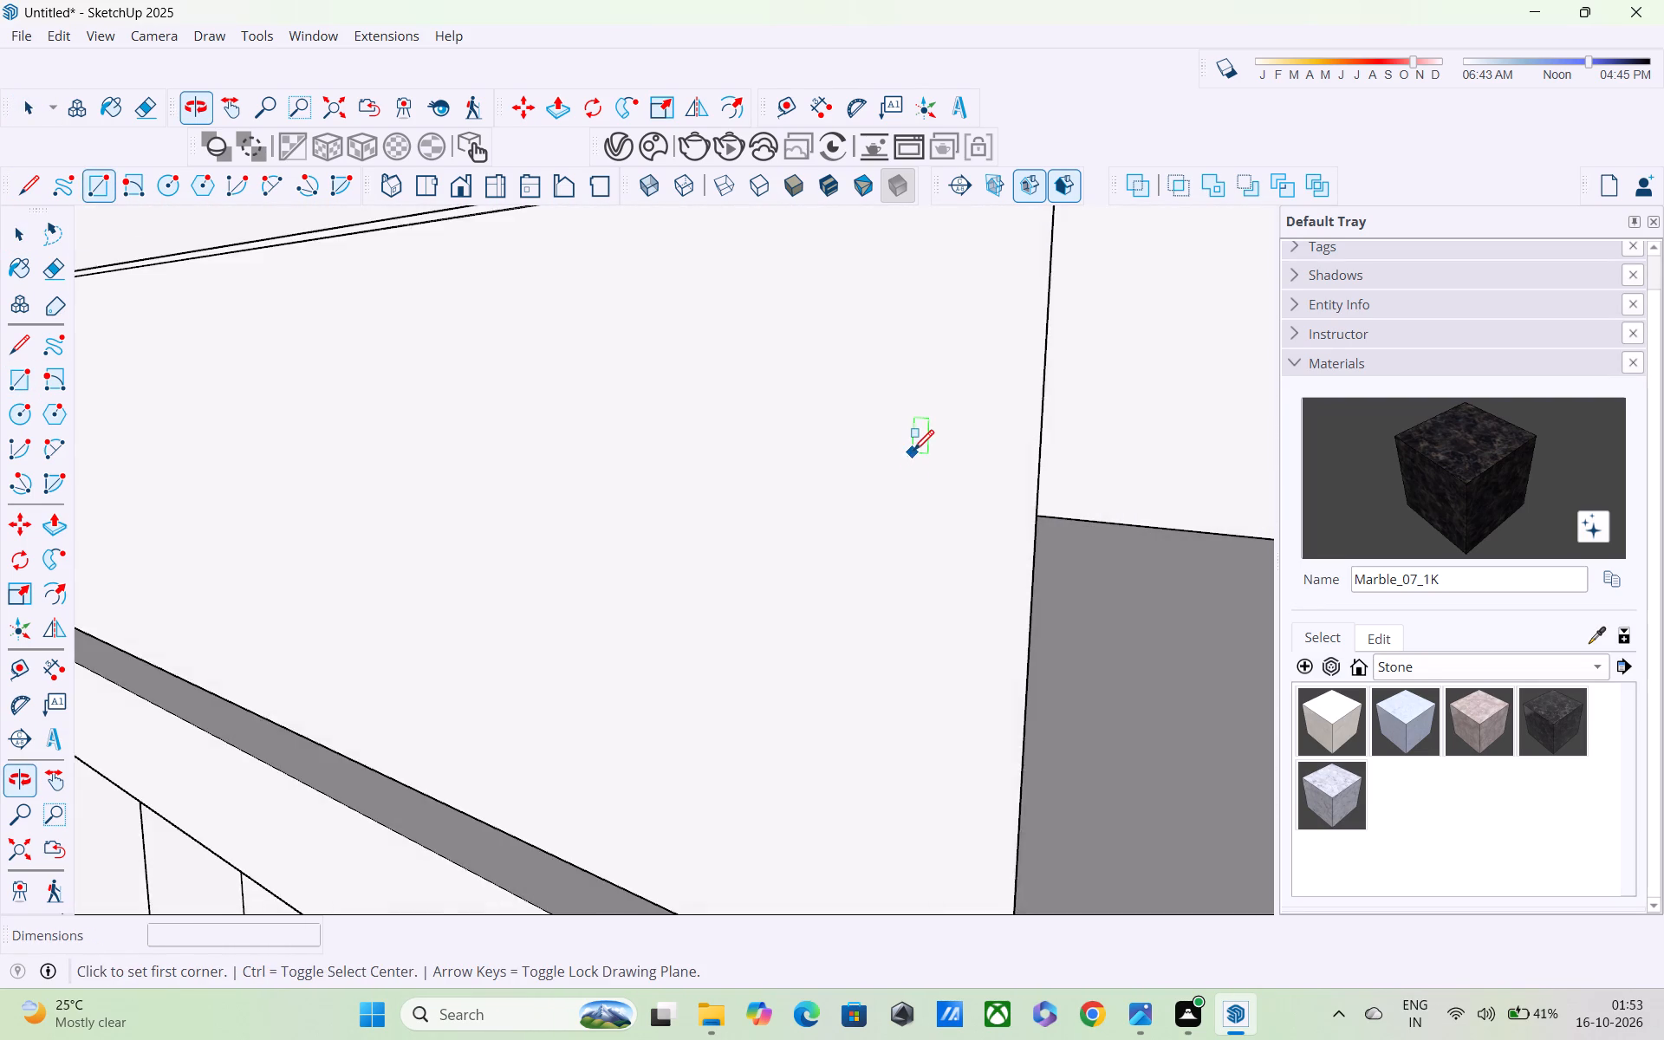
pyautogui.scroll(-4, 913, 452)
pyautogui.moveTo(938, 439); pyautogui.dragTo(812, 546, button='middle')
pyautogui.scroll(5, 864, 418)
pyautogui.moveTo(886, 340); pyautogui.dragTo(896, 389, button='middle')
pyautogui.scroll(-7, 885, 333)
pyautogui.moveTo(930, 487); pyautogui.dragTo(867, 400, button='middle')
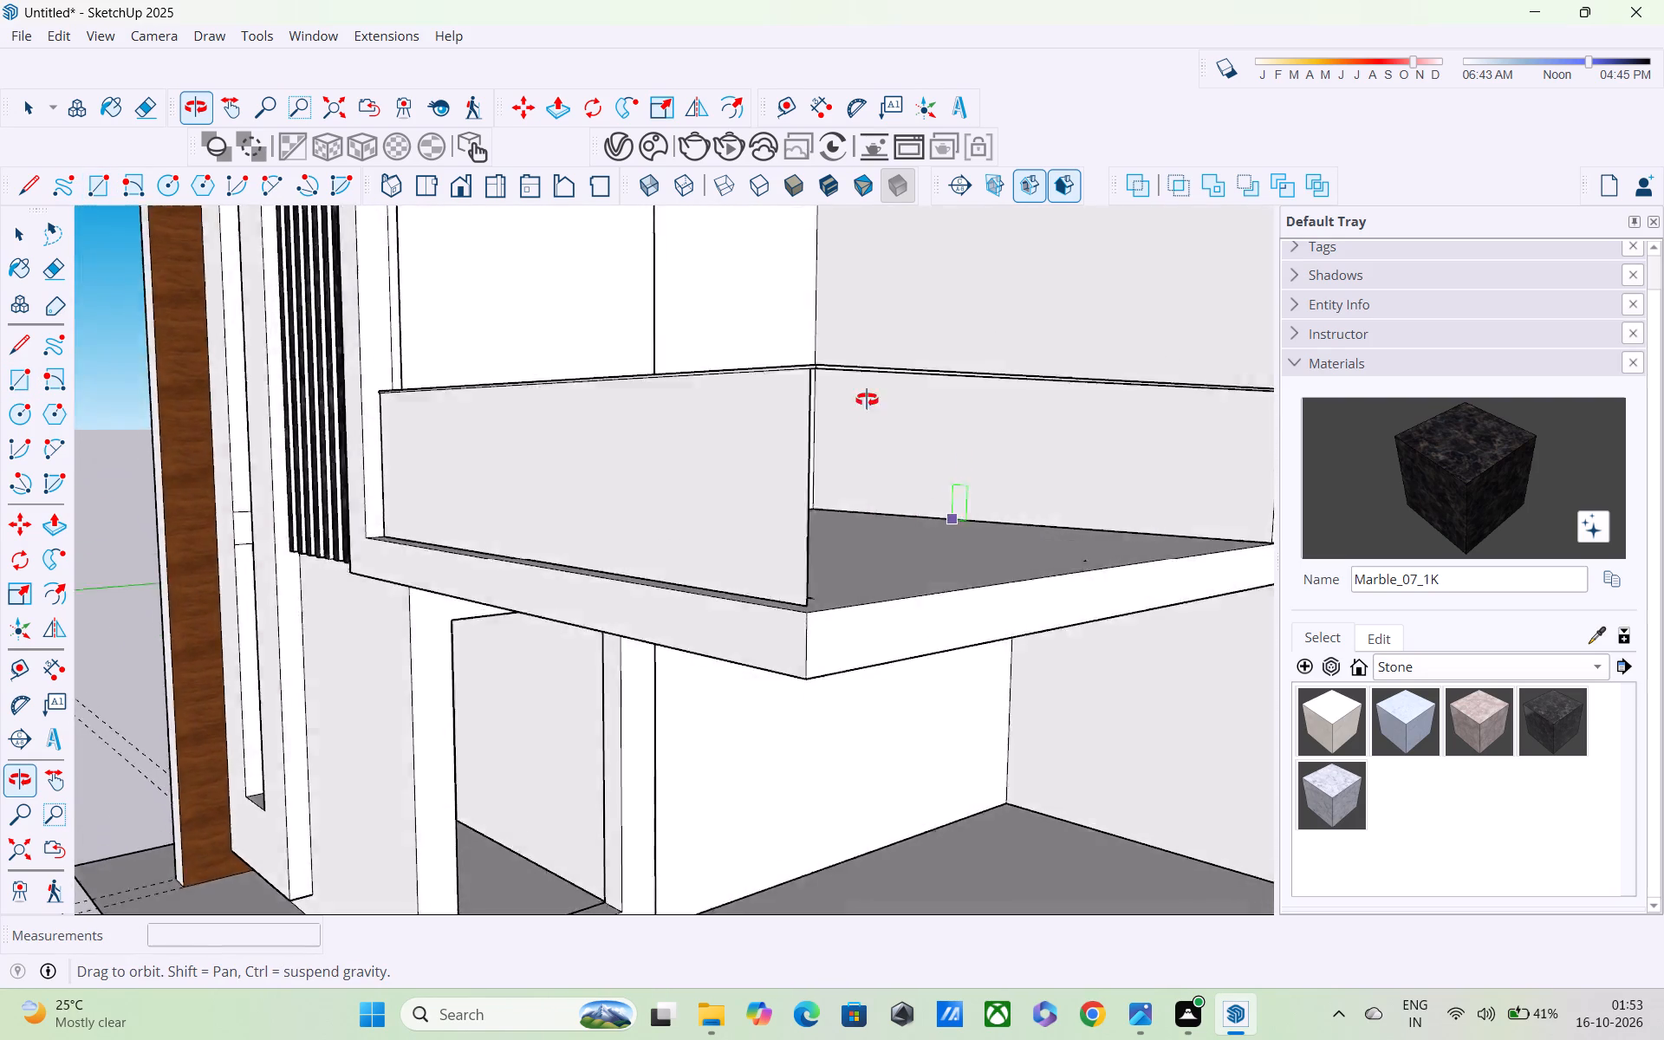
pyautogui.moveTo(867, 400); pyautogui.dragTo(817, 305, button='middle')
pyautogui.moveTo(816, 322); pyautogui.dragTo(834, 406, button='middle')
pyautogui.scroll(-1, 834, 406)
pyautogui.keyDown('shift'); pyautogui.moveTo(831, 401); pyautogui.dragTo(843, 449, button='middle'); pyautogui.keyUp('shift')
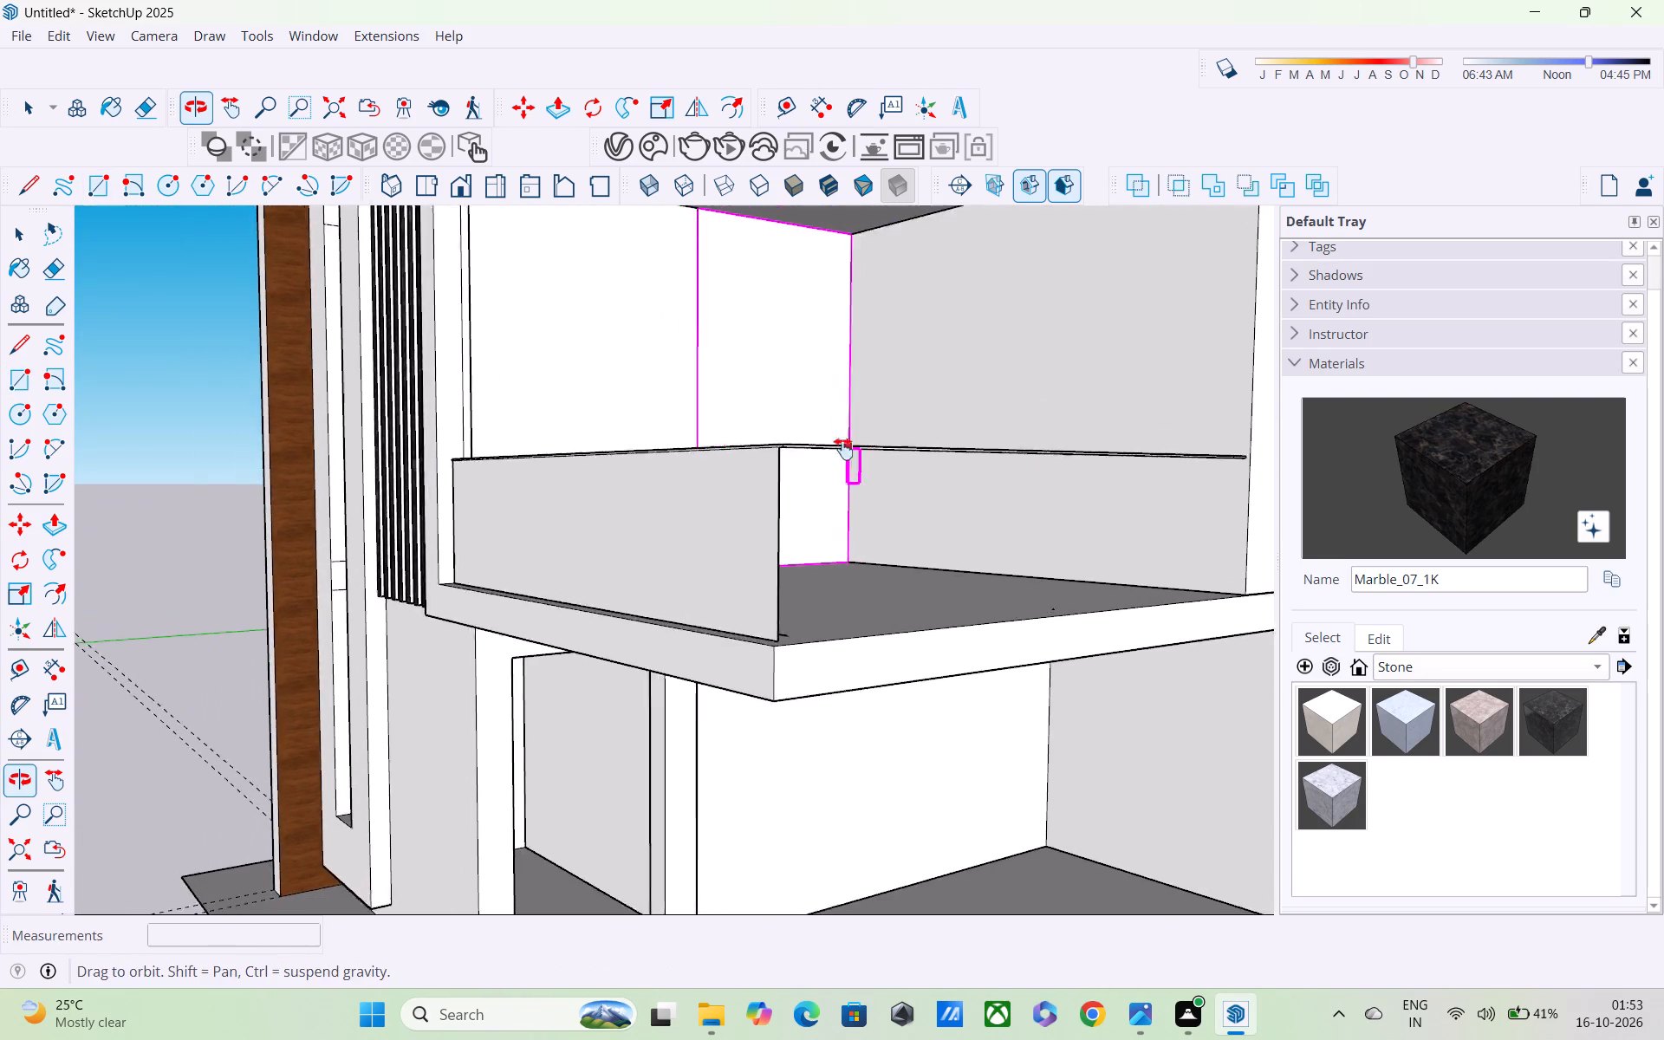
pyautogui.keyDown('shift'); pyautogui.moveTo(843, 449); pyautogui.dragTo(854, 676, button='middle'); pyautogui.keyUp('shift')
pyautogui.moveTo(858, 749); pyautogui.dragTo(764, 430, button='middle')
pyautogui.scroll(4, 685, 349)
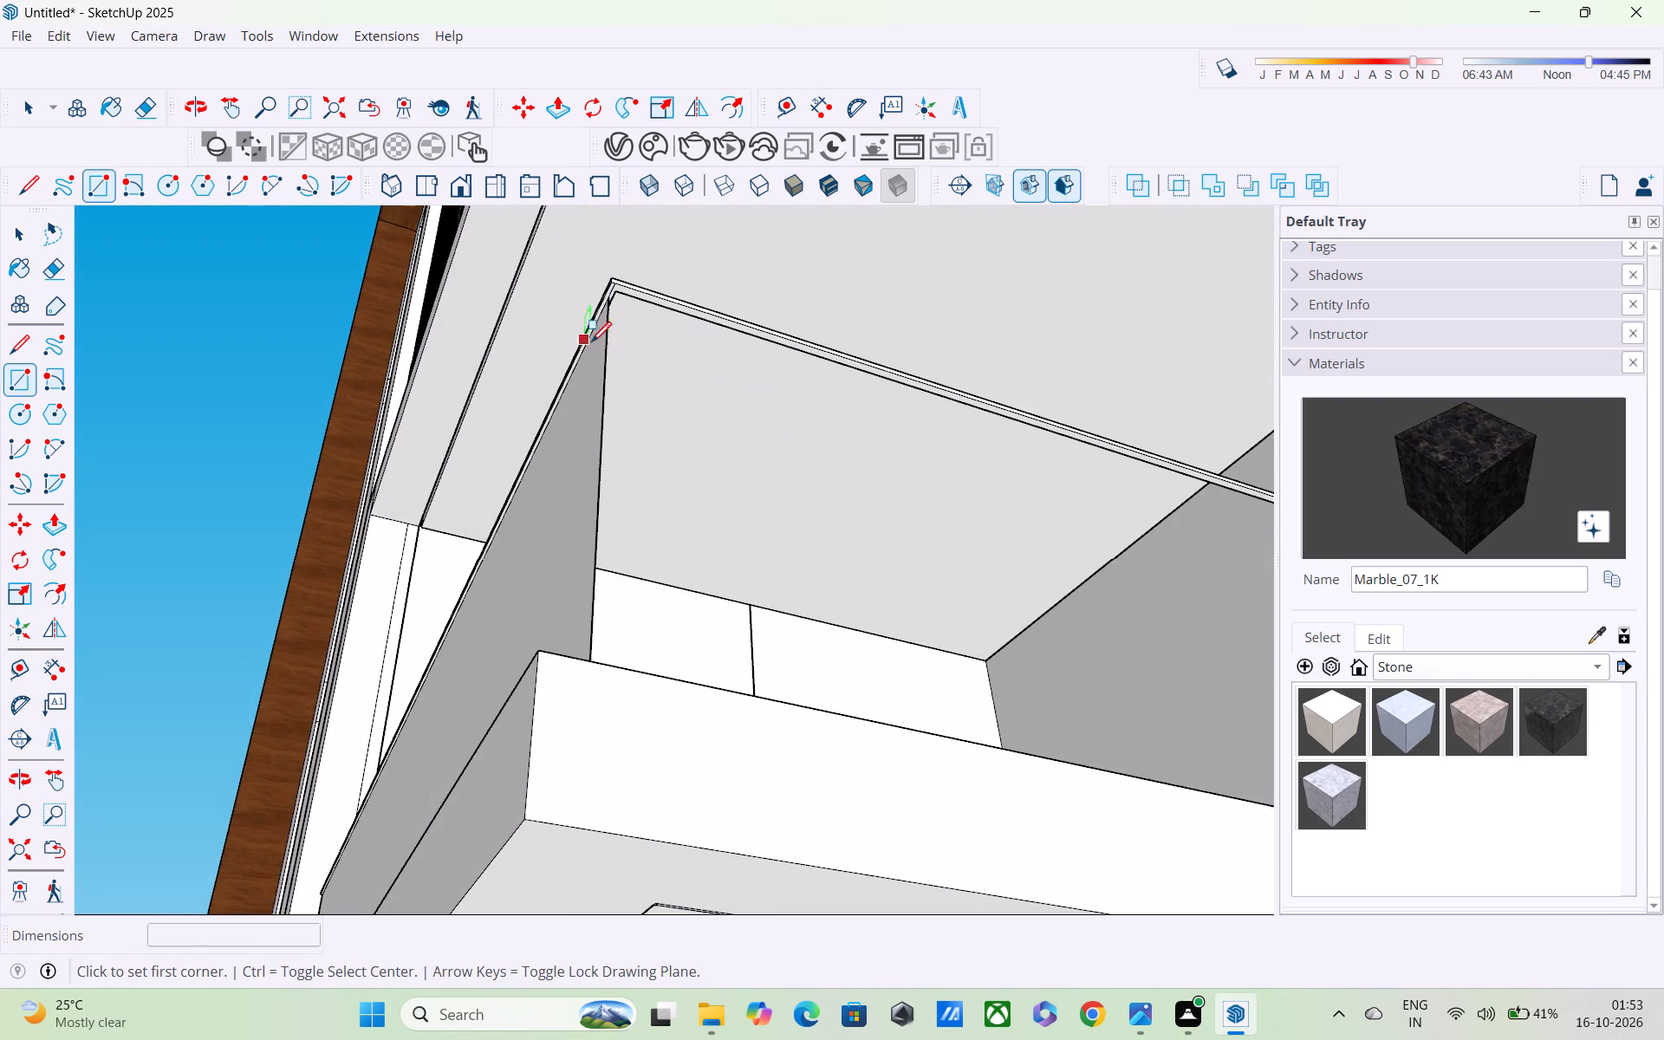
pyautogui.scroll(9, 624, 286)
pyautogui.scroll(-5, 601, 289)
pyautogui.scroll(15, 595, 265)
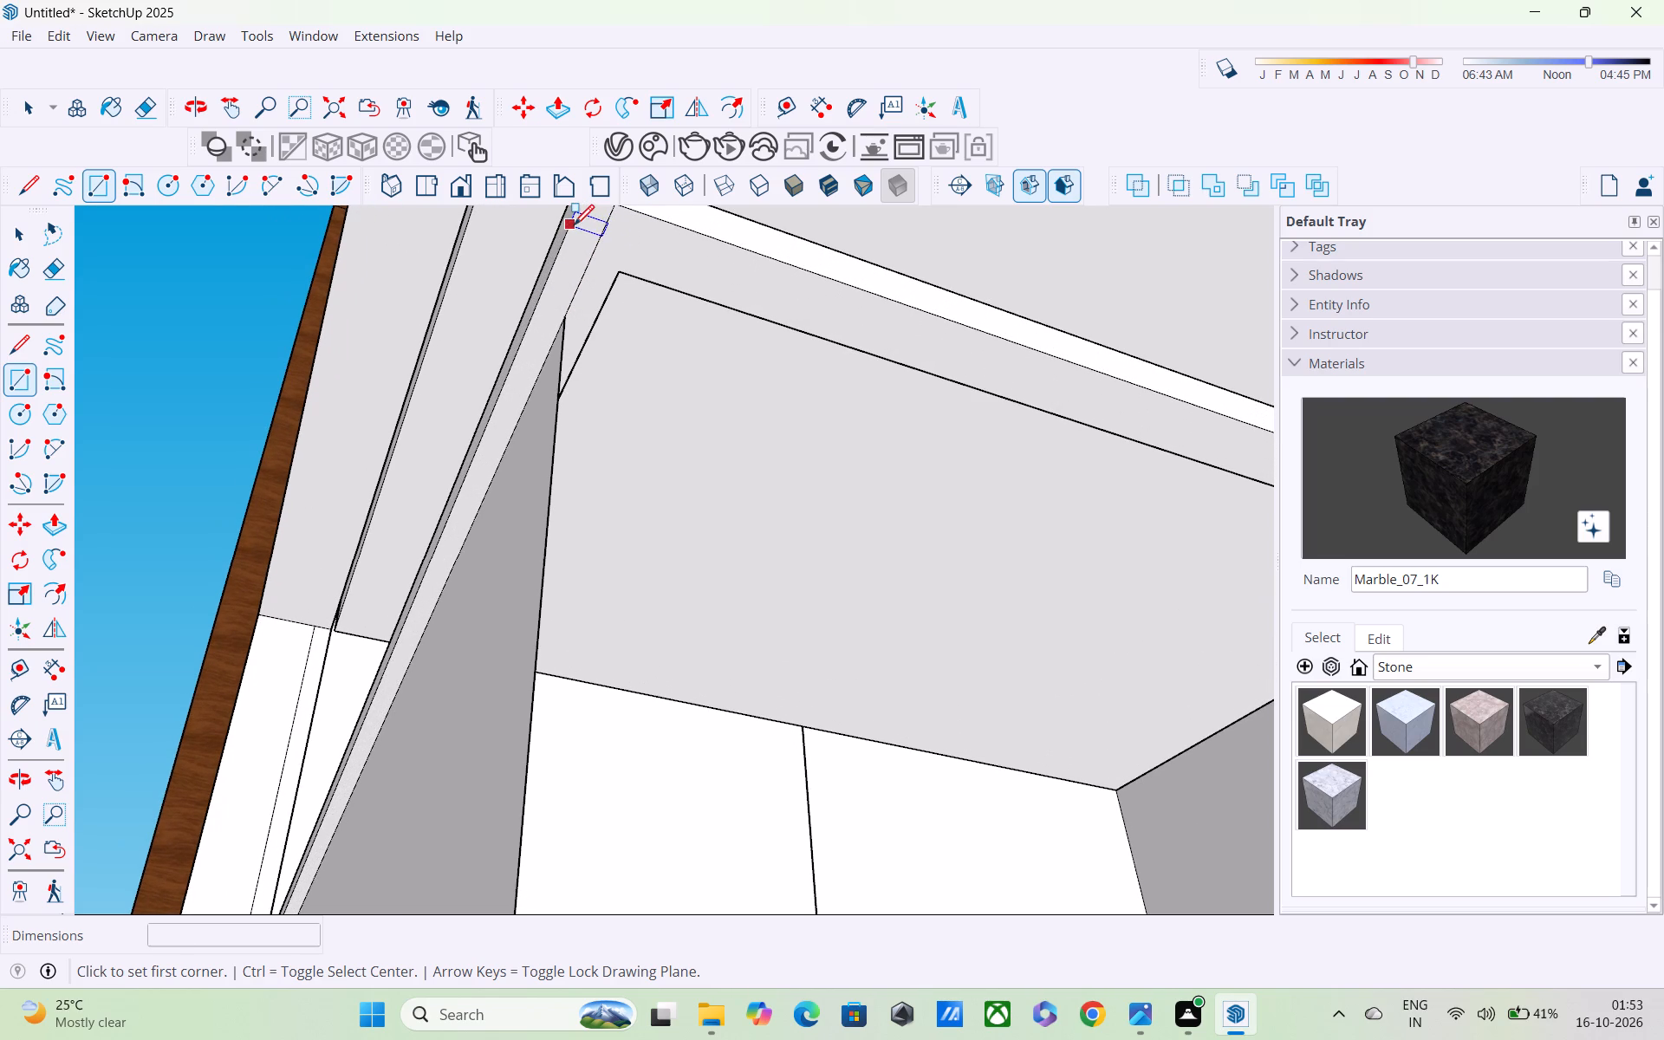
pyautogui.click(574, 227)
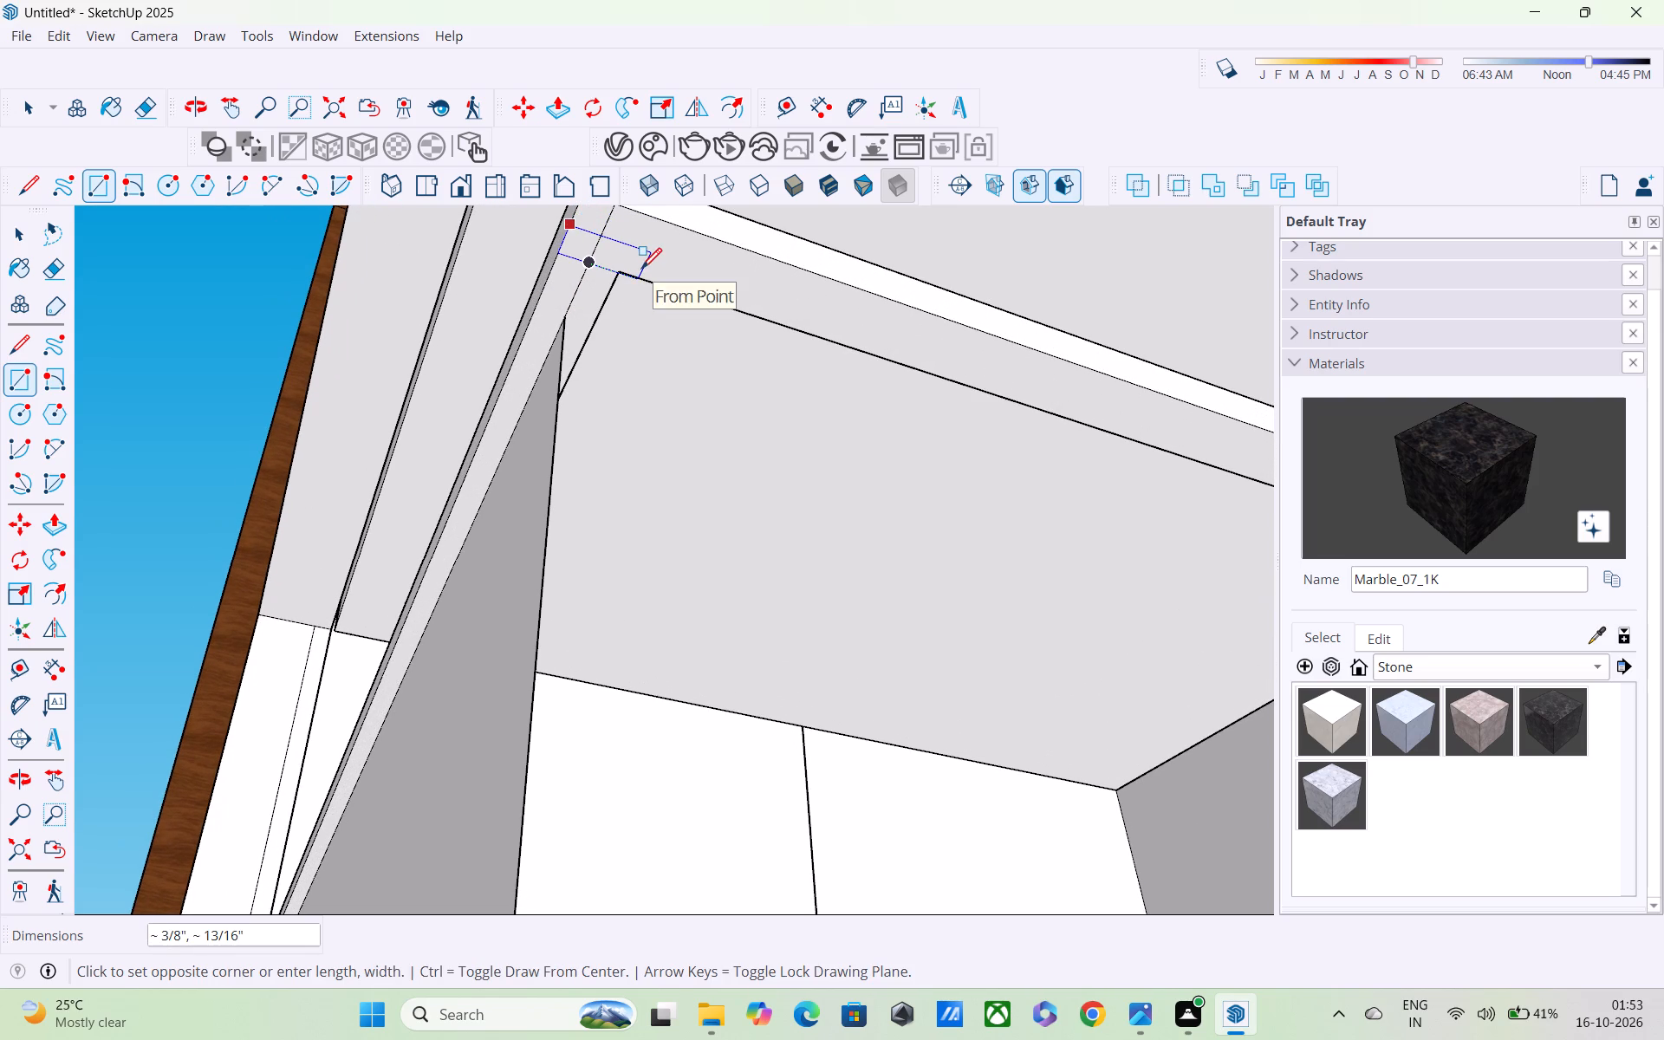
pyautogui.click(641, 270)
# Push/Pull the small rectangle 3' down from the rail corner to the balcony slab as a corner post.
pyautogui.press('space')
pyautogui.press('p')
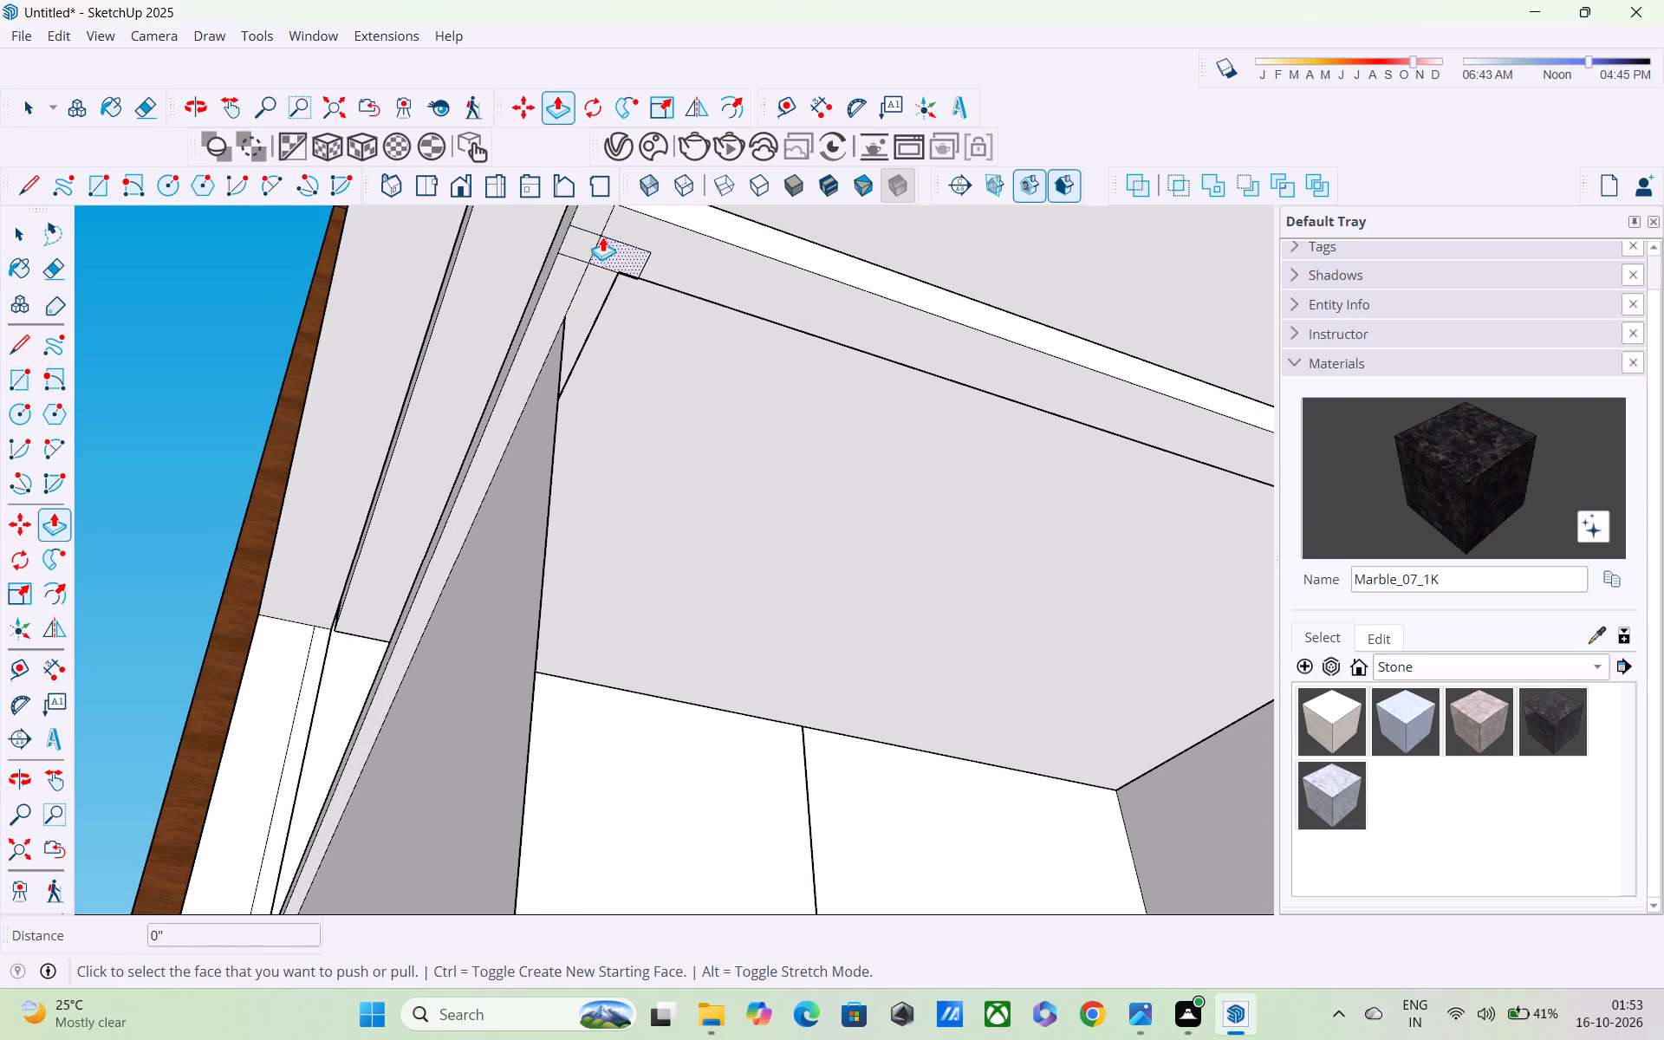
pyautogui.click(601, 235)
pyautogui.scroll(-6, 605, 317)
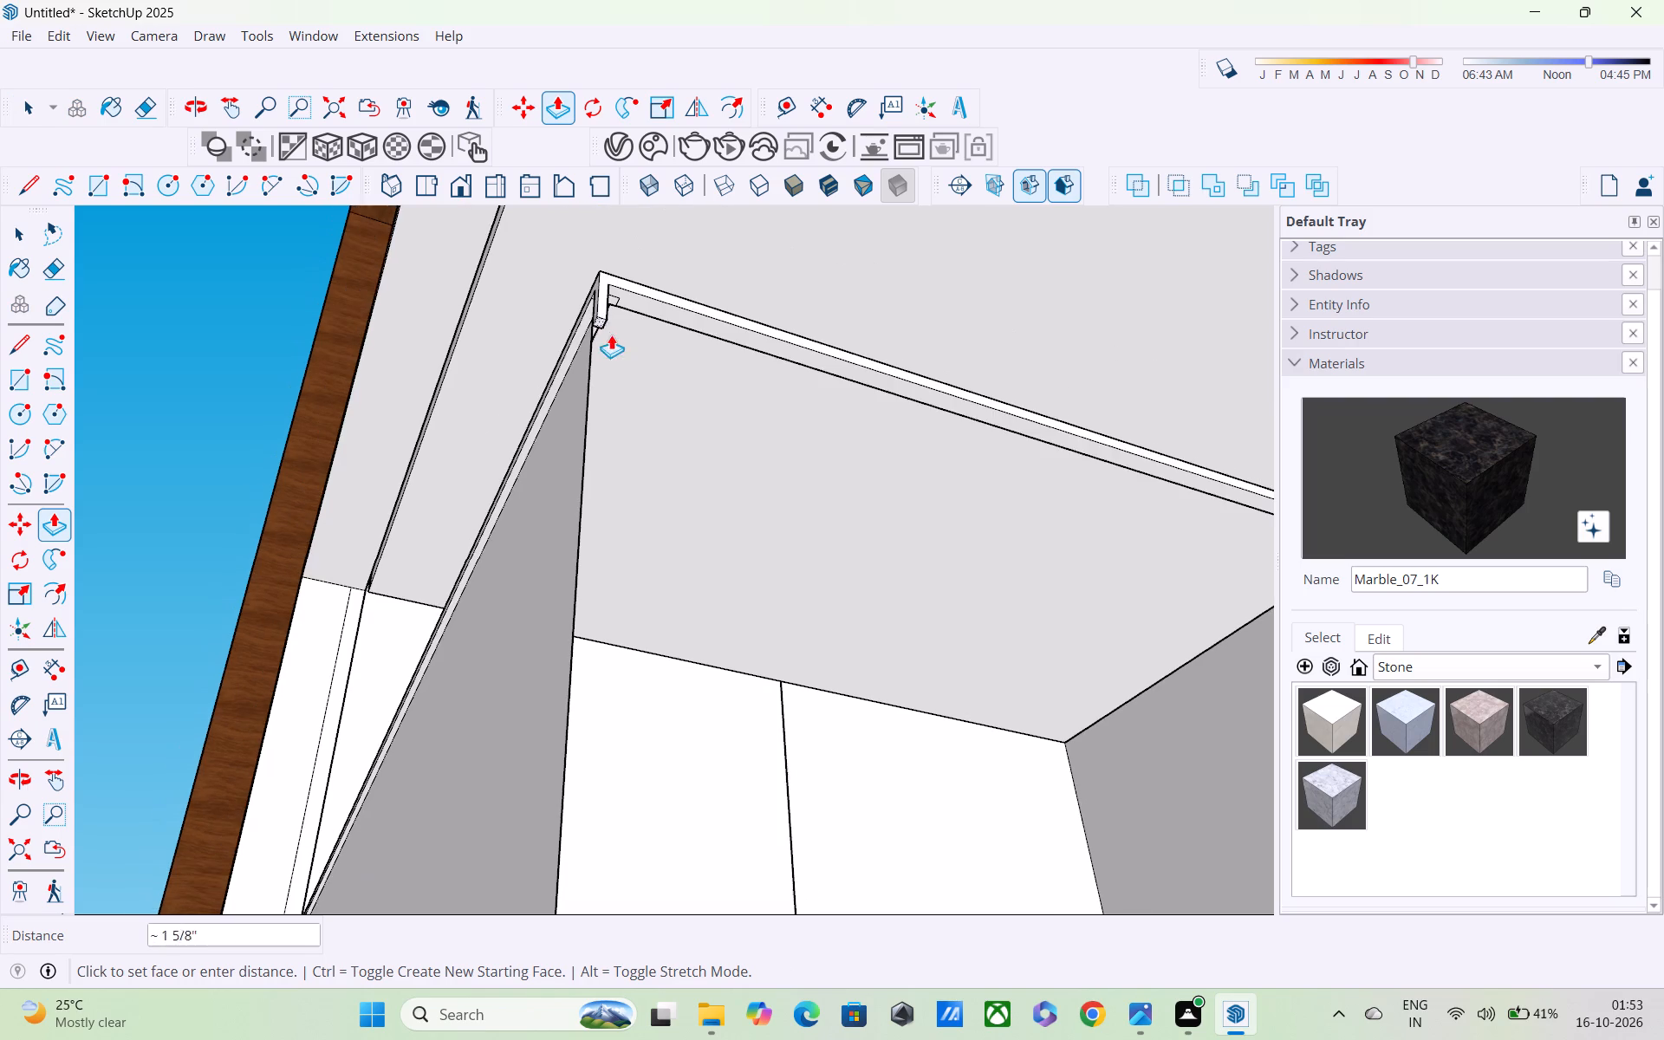
pyautogui.scroll(-4, 611, 335)
pyautogui.moveTo(613, 336); pyautogui.dragTo(737, 600, button='middle')
pyautogui.scroll(1, 737, 600)
pyautogui.scroll(-5, 737, 600)
pyautogui.moveTo(737, 600); pyautogui.dragTo(742, 613, button='middle')
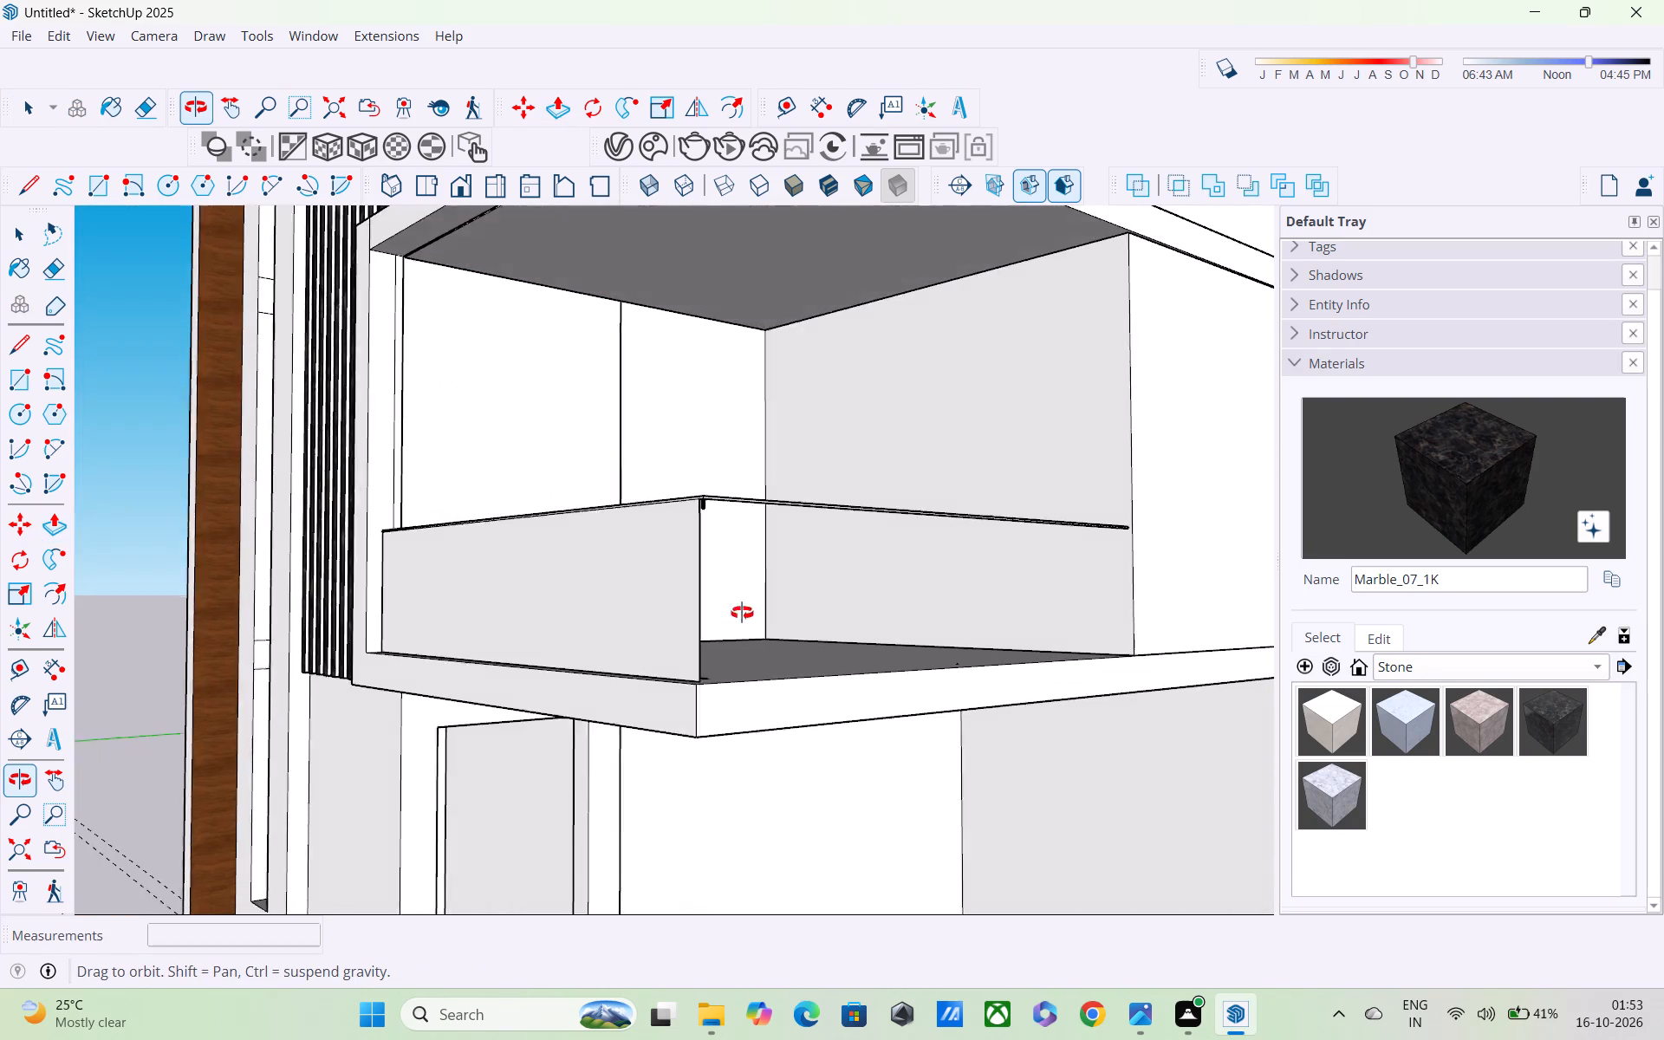
pyautogui.moveTo(742, 613); pyautogui.dragTo(954, 633, button='middle')
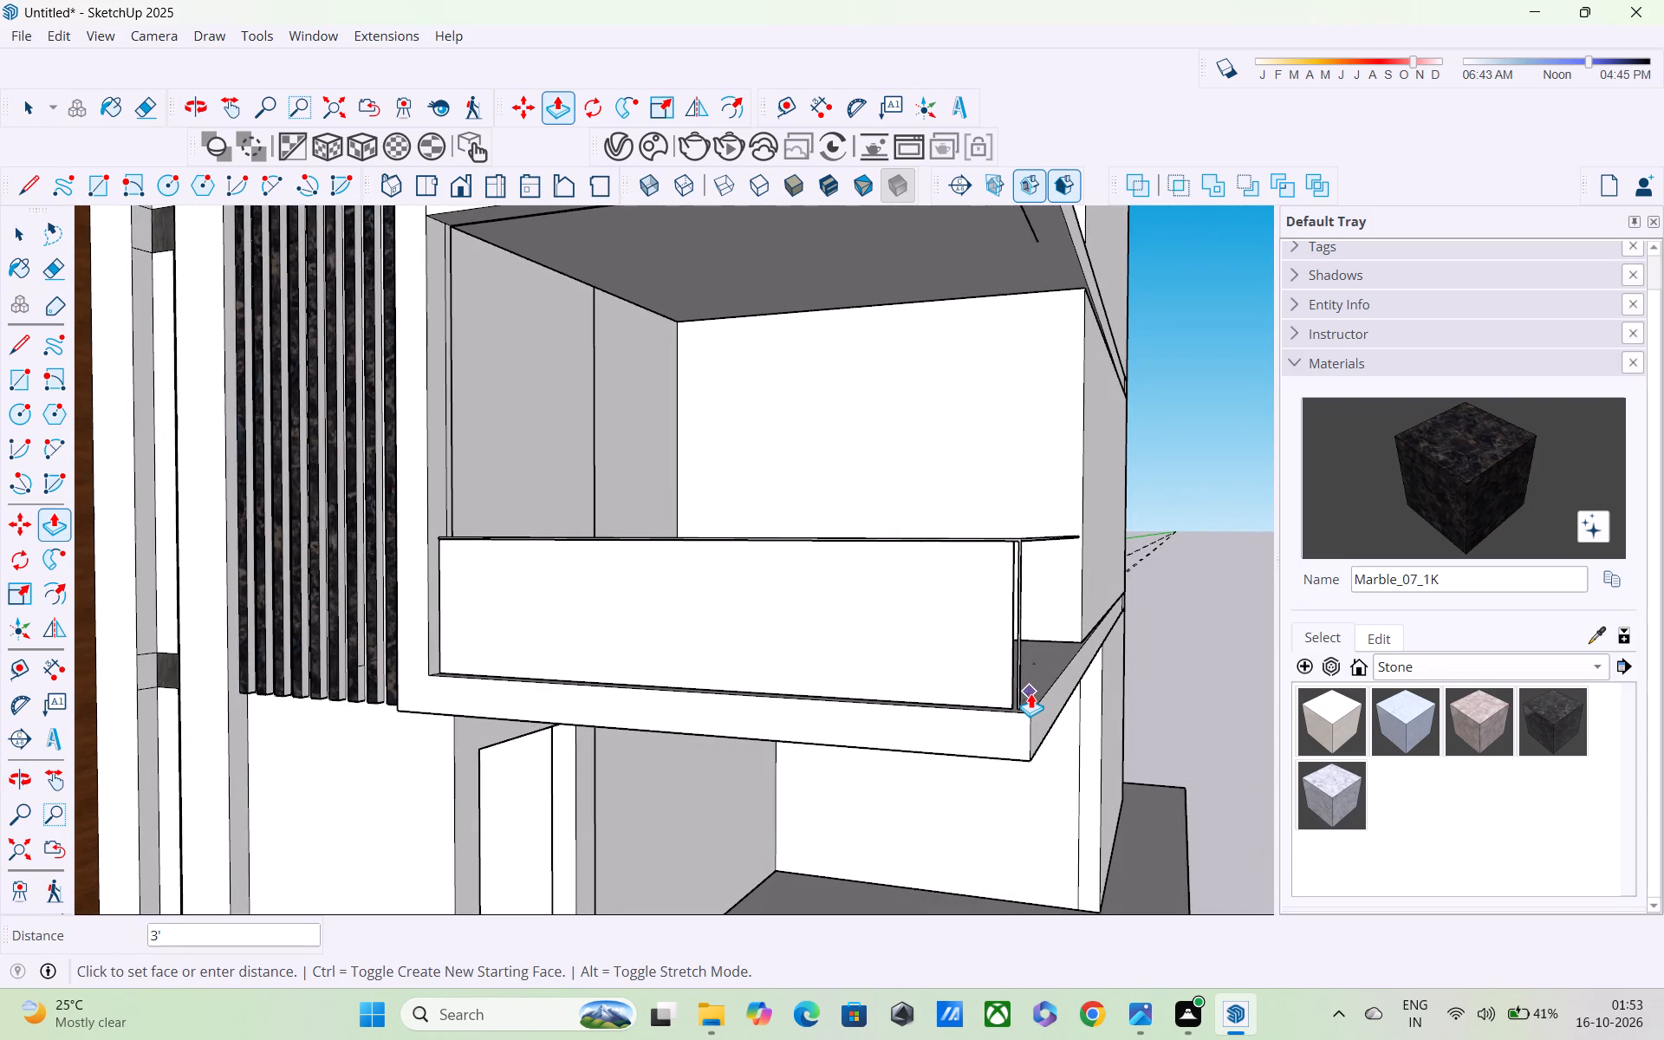
pyautogui.click(1030, 696)
pyautogui.moveTo(1046, 689); pyautogui.dragTo(401, 676, button='middle')
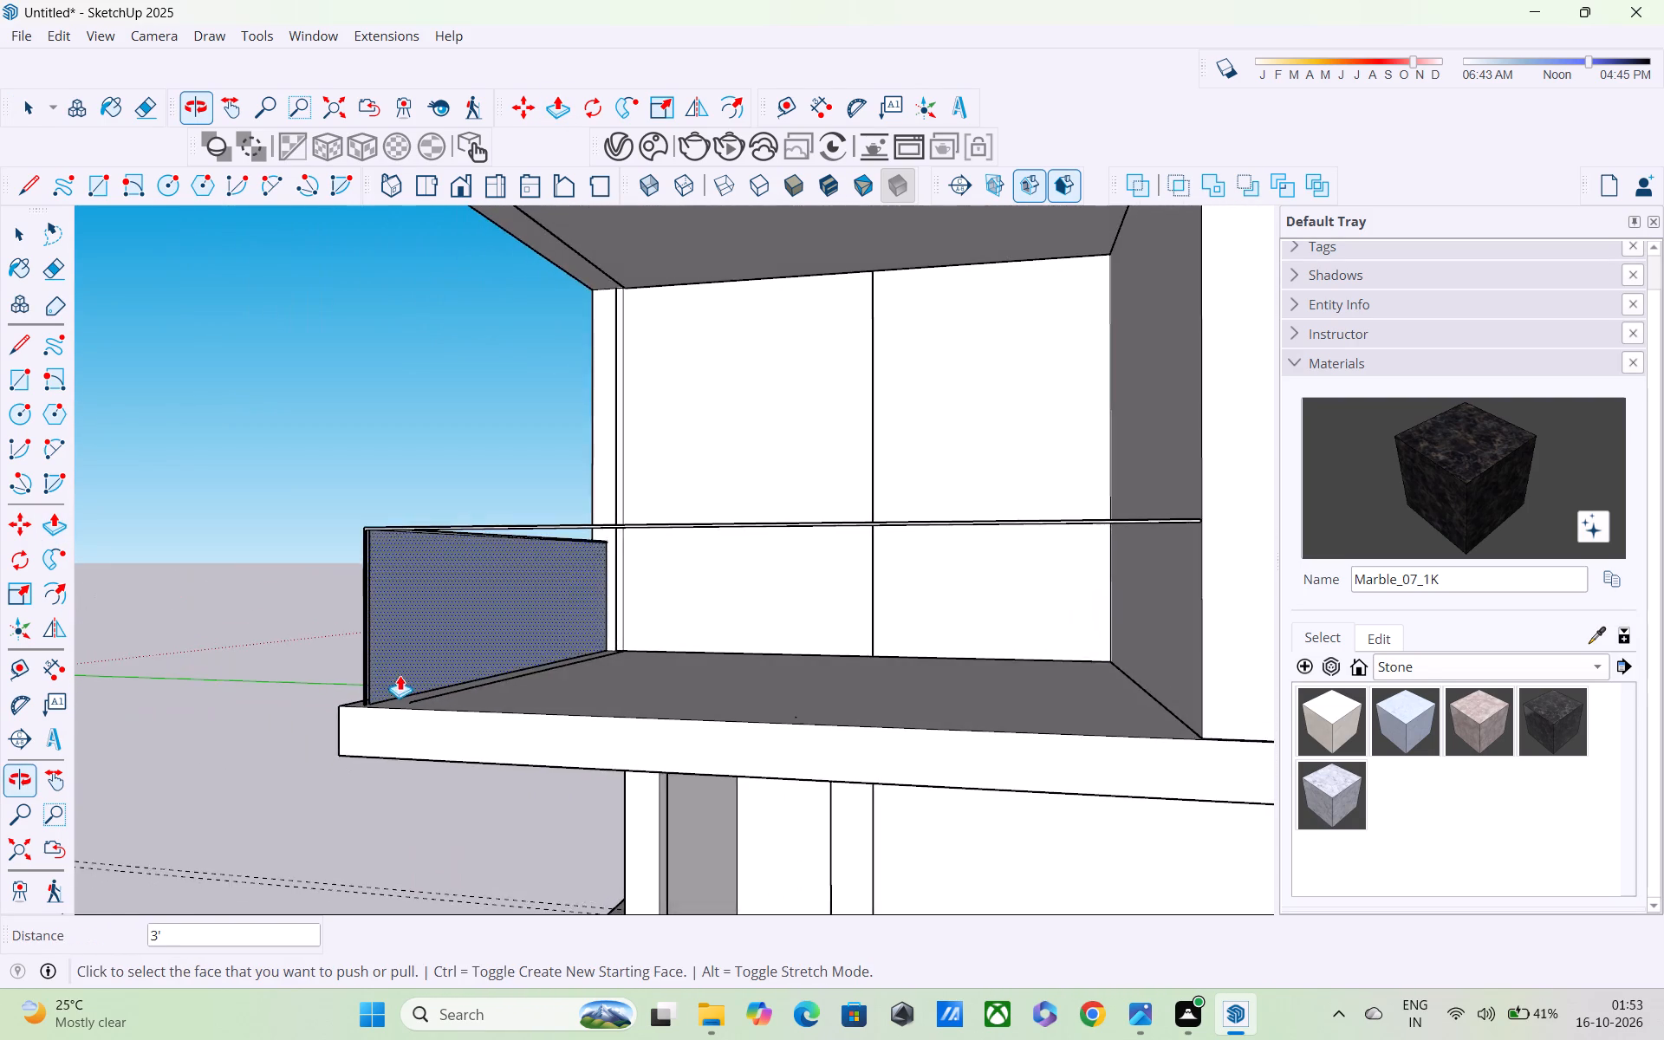
pyautogui.scroll(-4, 399, 674)
pyautogui.scroll(2, 789, 614)
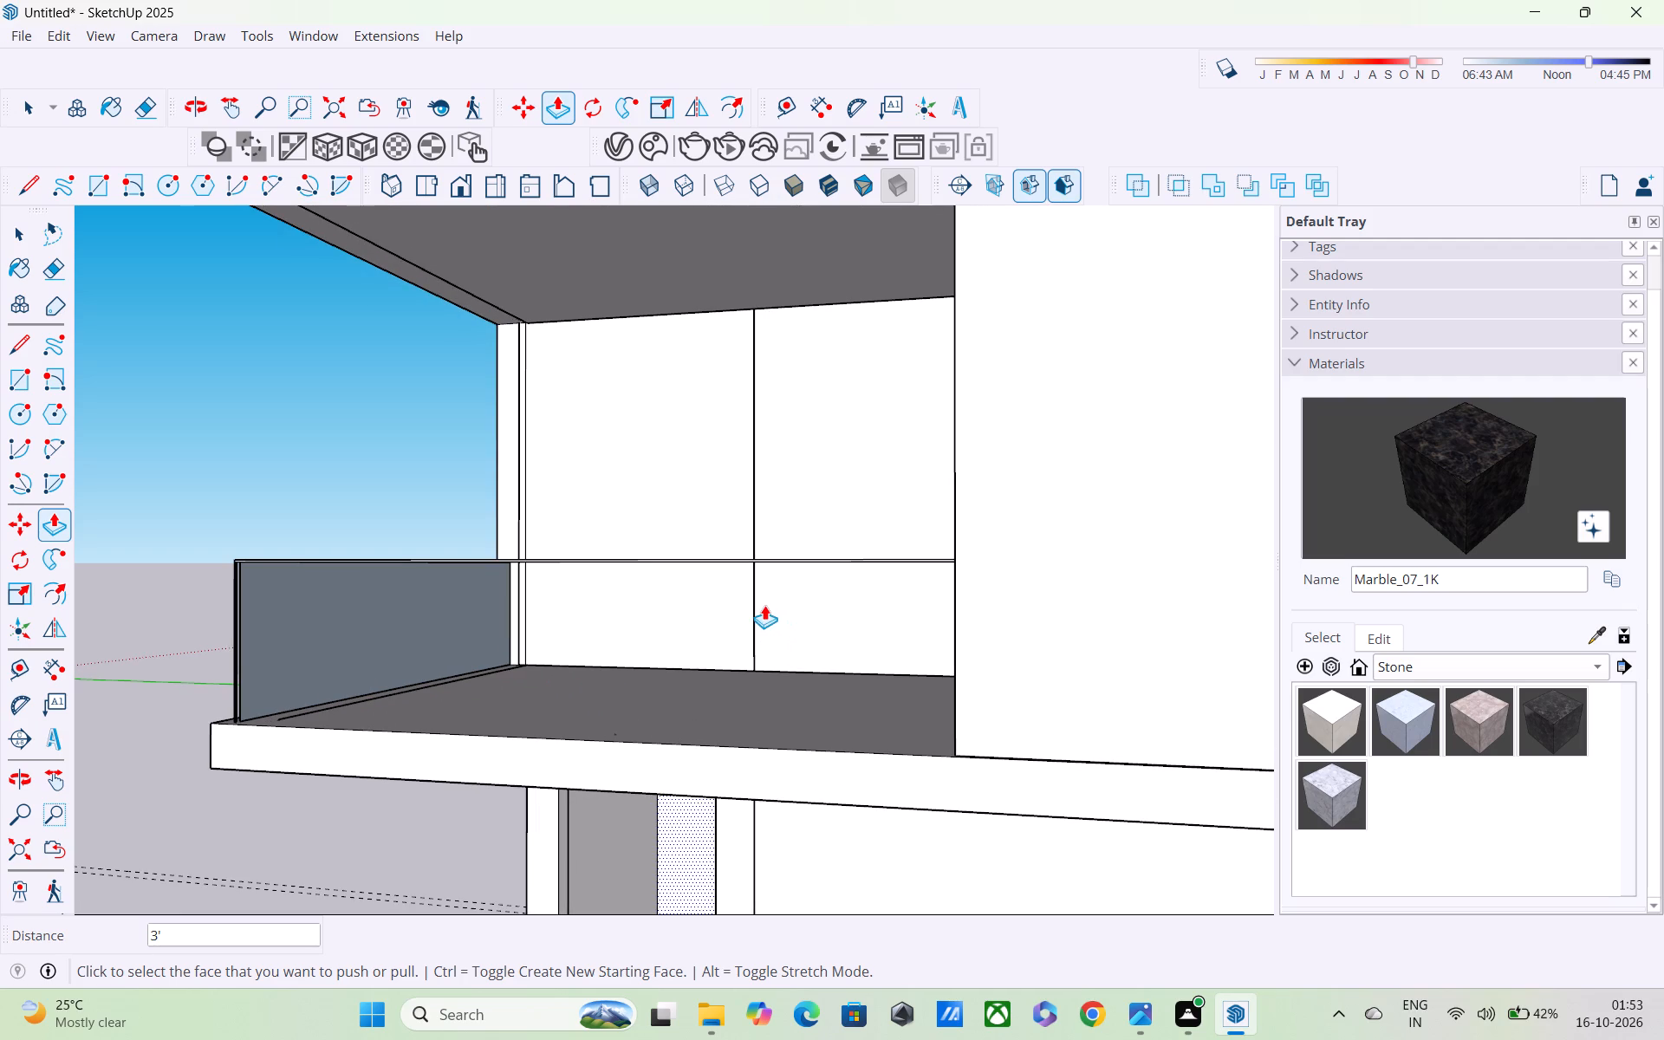
# Draw a vertical rectangle, 3' by about 13' 3/8", from the midpoint at the corner post's top to the wall-side floor corner as the front railing panel.
pyautogui.press('r')
pyautogui.scroll(4, 406, 540)
pyautogui.scroll(-4, 283, 608)
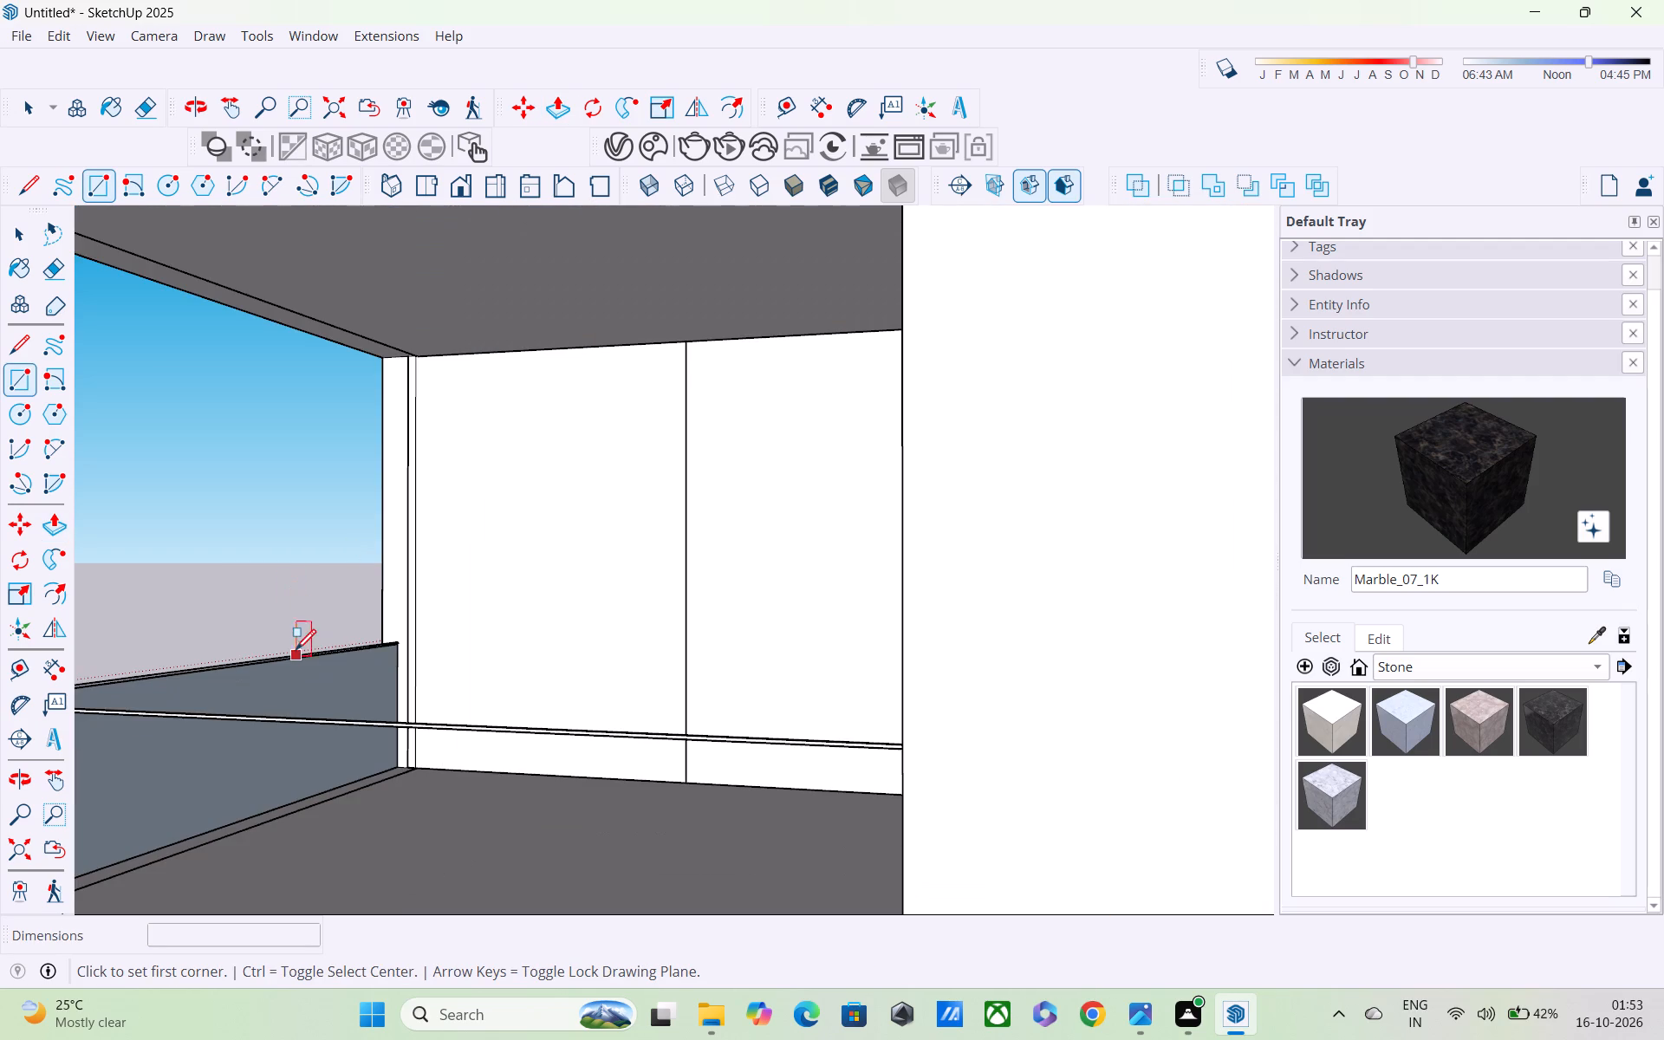
pyautogui.keyDown('shift'); pyautogui.moveTo(300, 671); pyautogui.dragTo(575, 525, button='middle'); pyautogui.keyUp('shift')
pyautogui.scroll(5, 426, 517)
pyautogui.scroll(4, 310, 486)
pyautogui.scroll(-4, 309, 474)
pyautogui.scroll(6, 294, 363)
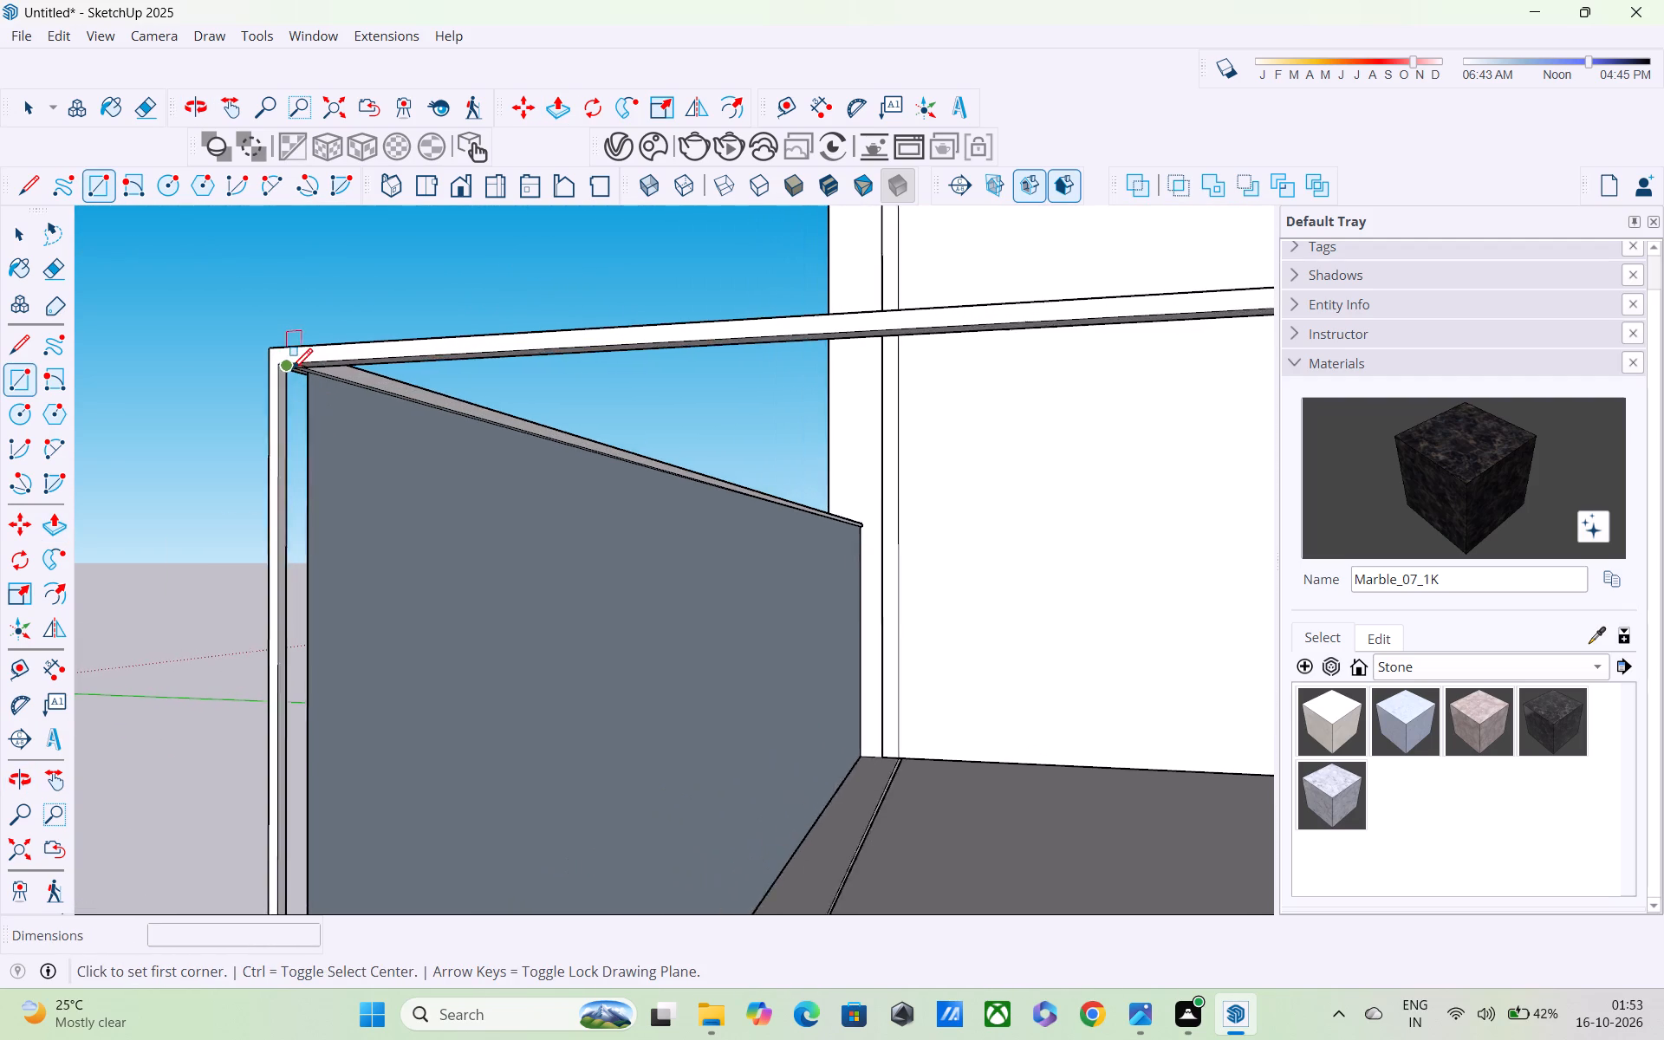
pyautogui.scroll(7, 292, 371)
pyautogui.scroll(-11, 289, 390)
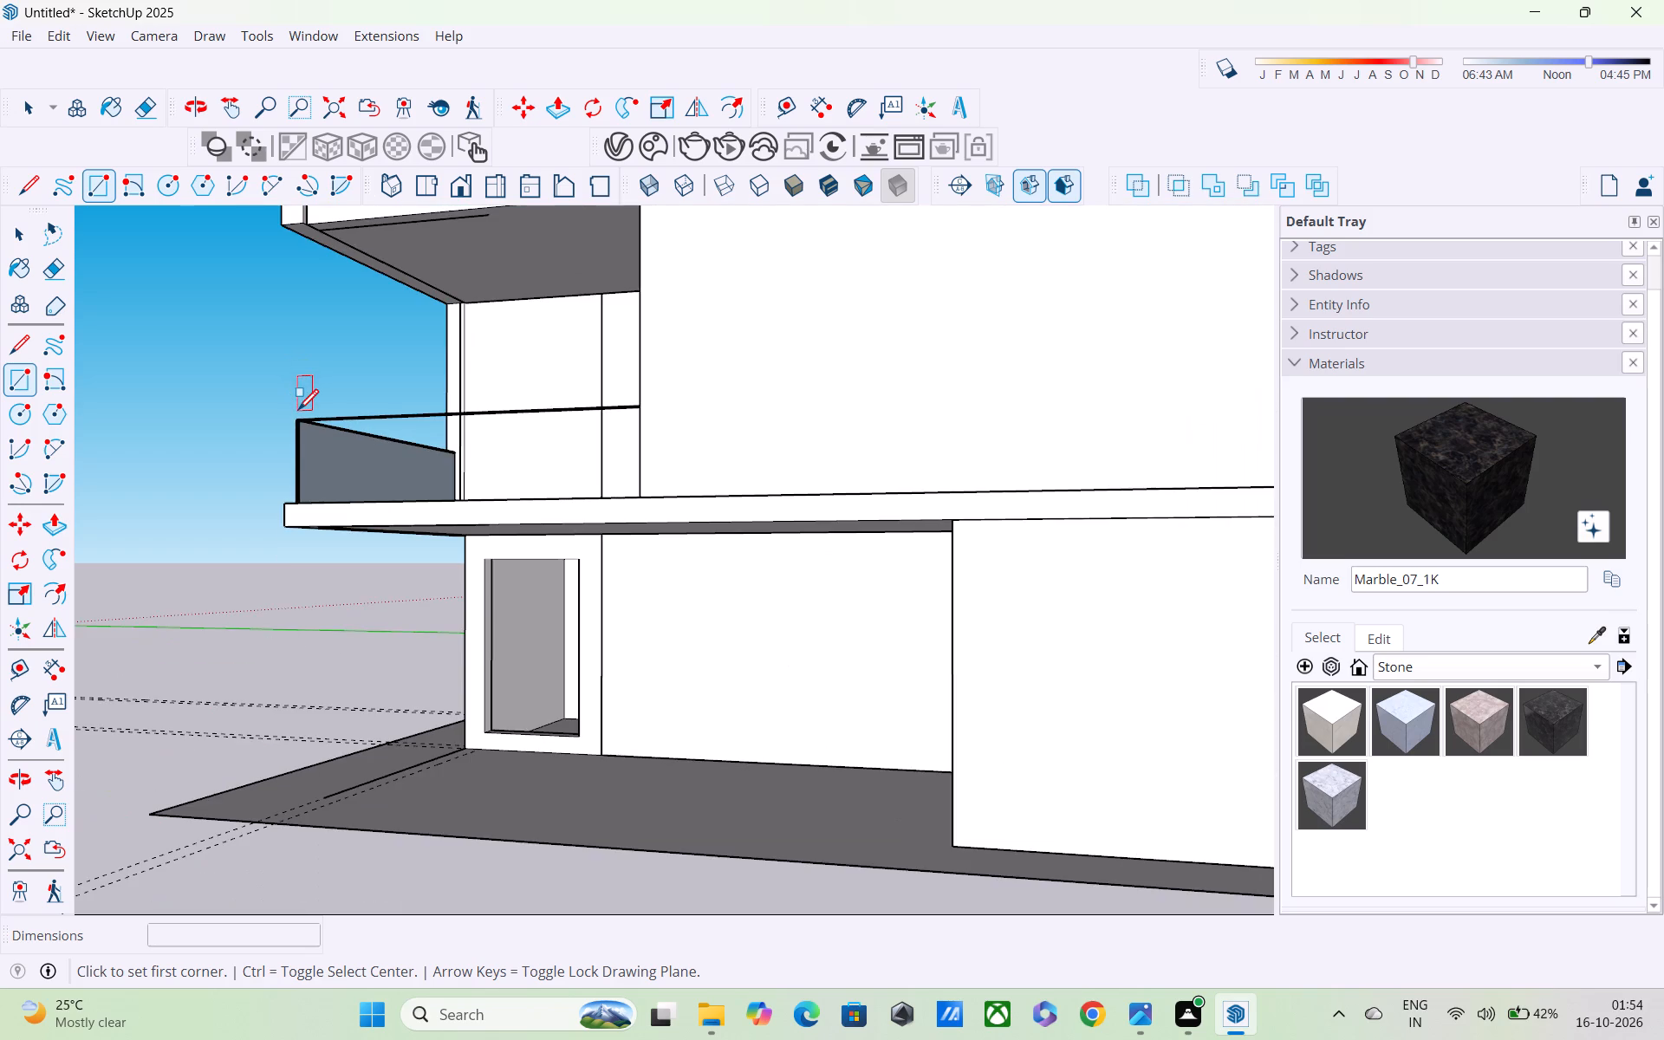
pyautogui.scroll(3, 309, 435)
pyautogui.moveTo(319, 438); pyautogui.dragTo(311, 400, button='middle')
pyautogui.scroll(8, 306, 387)
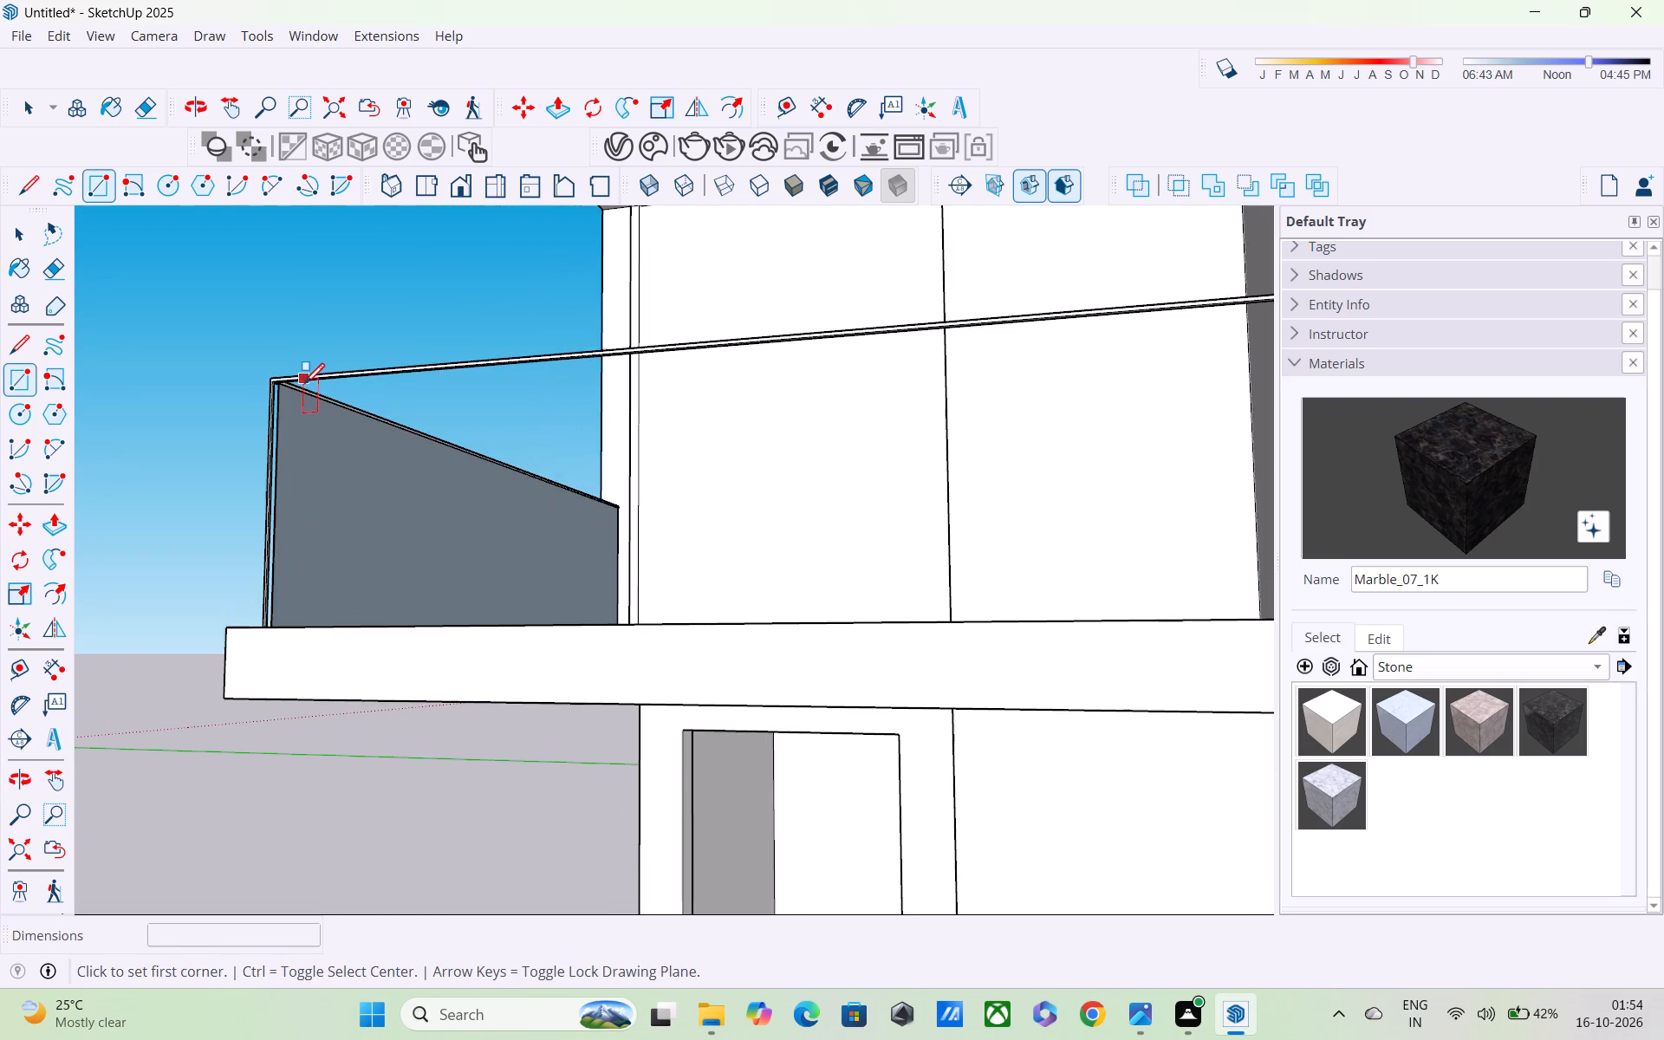
pyautogui.scroll(1, 304, 387)
pyautogui.moveTo(303, 387); pyautogui.dragTo(210, 391, button='middle')
pyautogui.scroll(4, 190, 418)
pyautogui.scroll(-4, 195, 426)
pyautogui.scroll(15, 231, 439)
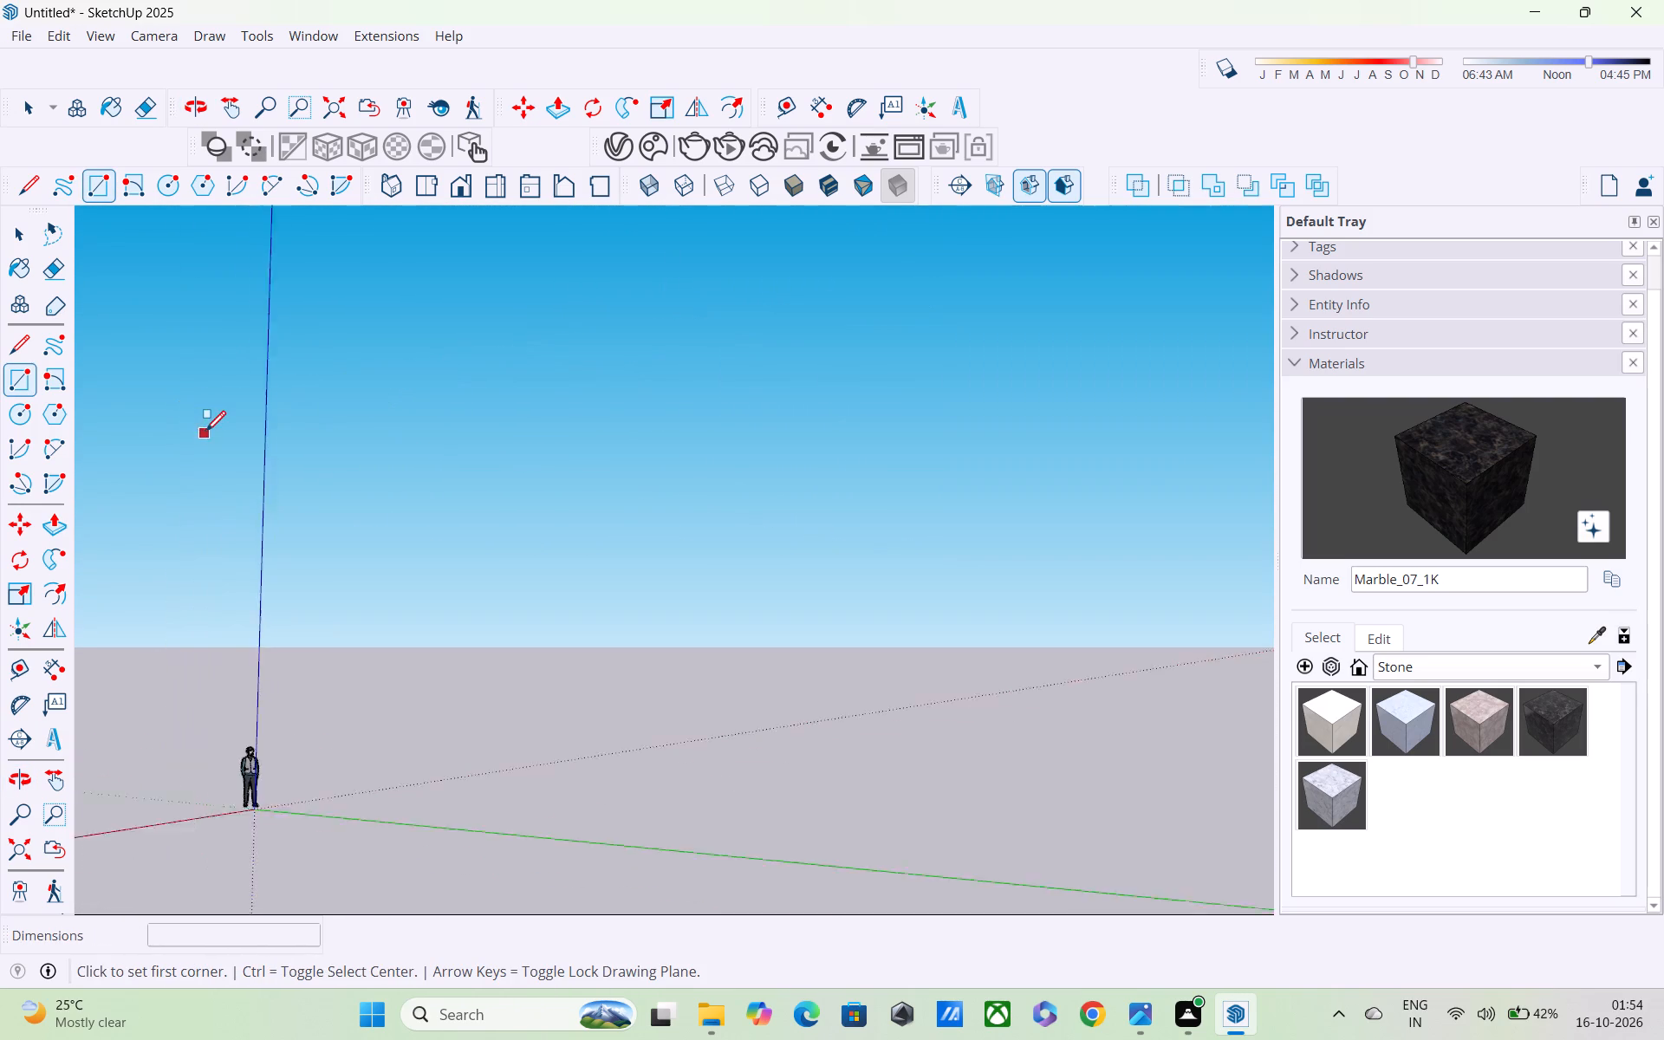
pyautogui.scroll(2, 205, 433)
pyautogui.scroll(-8, 205, 432)
pyautogui.moveTo(197, 433); pyautogui.dragTo(167, 413, button='middle')
pyautogui.scroll(3, 167, 413)
pyautogui.scroll(-1, 167, 413)
pyautogui.moveTo(167, 413); pyautogui.dragTo(317, 400, button='middle')
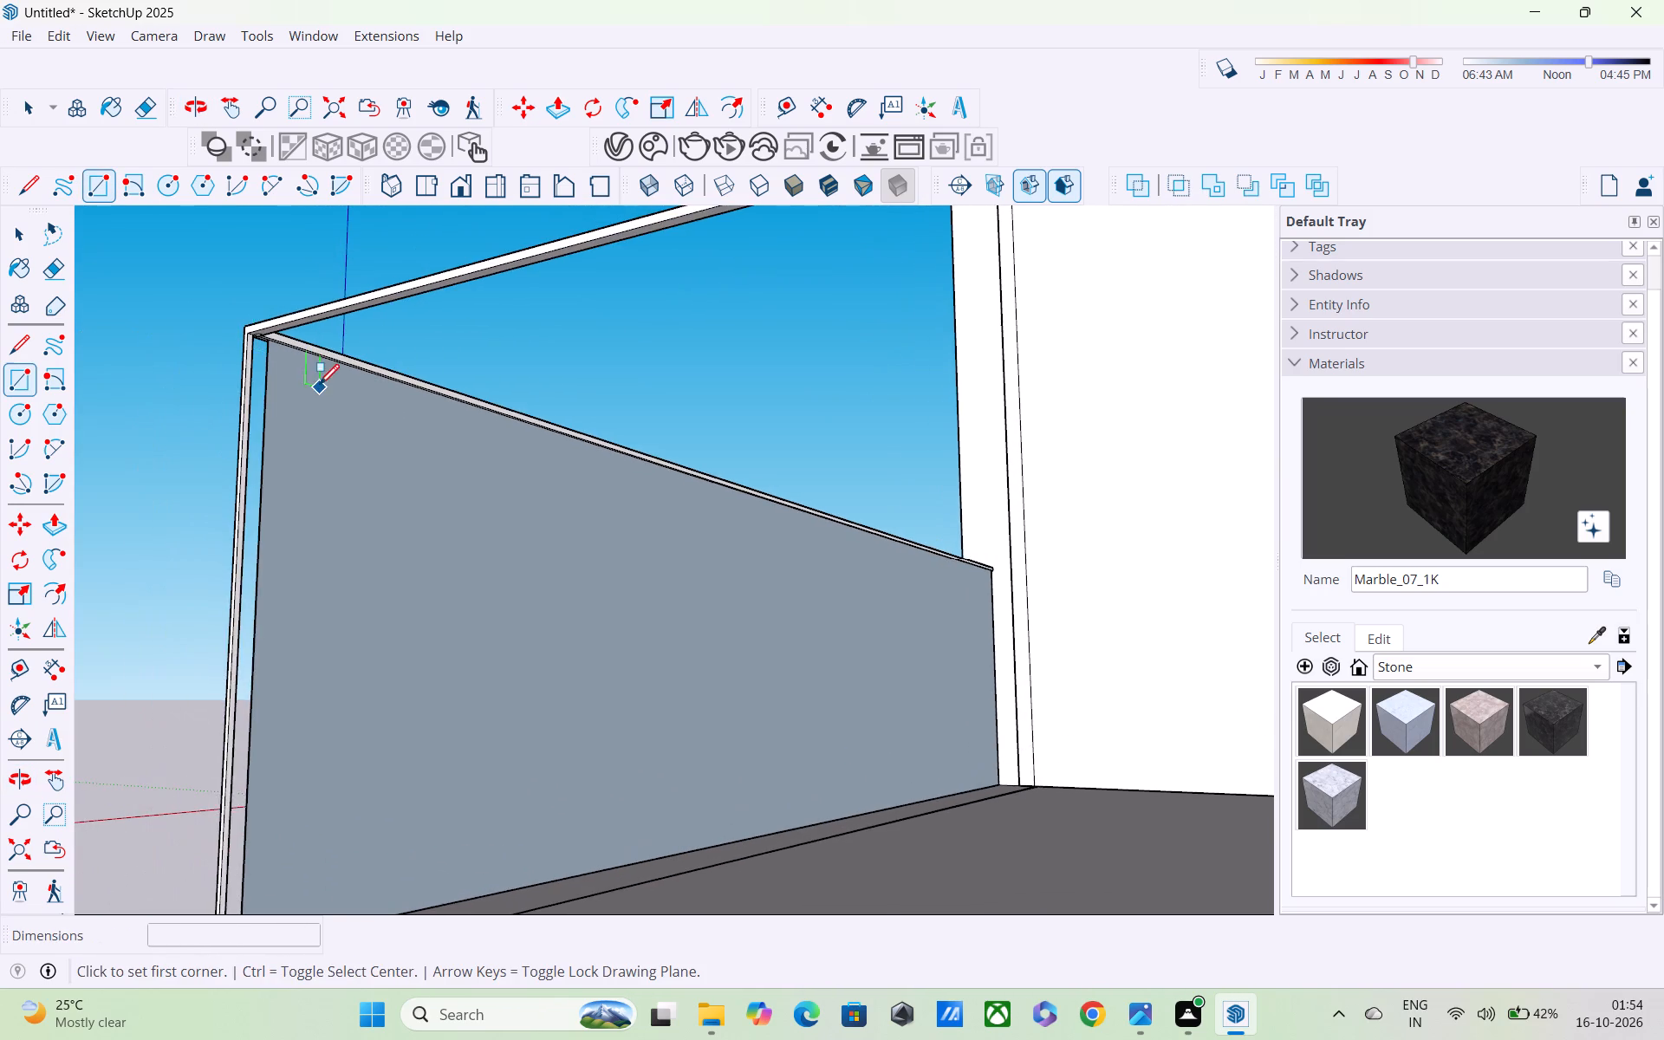
pyautogui.scroll(3, 319, 382)
pyautogui.scroll(3, 226, 334)
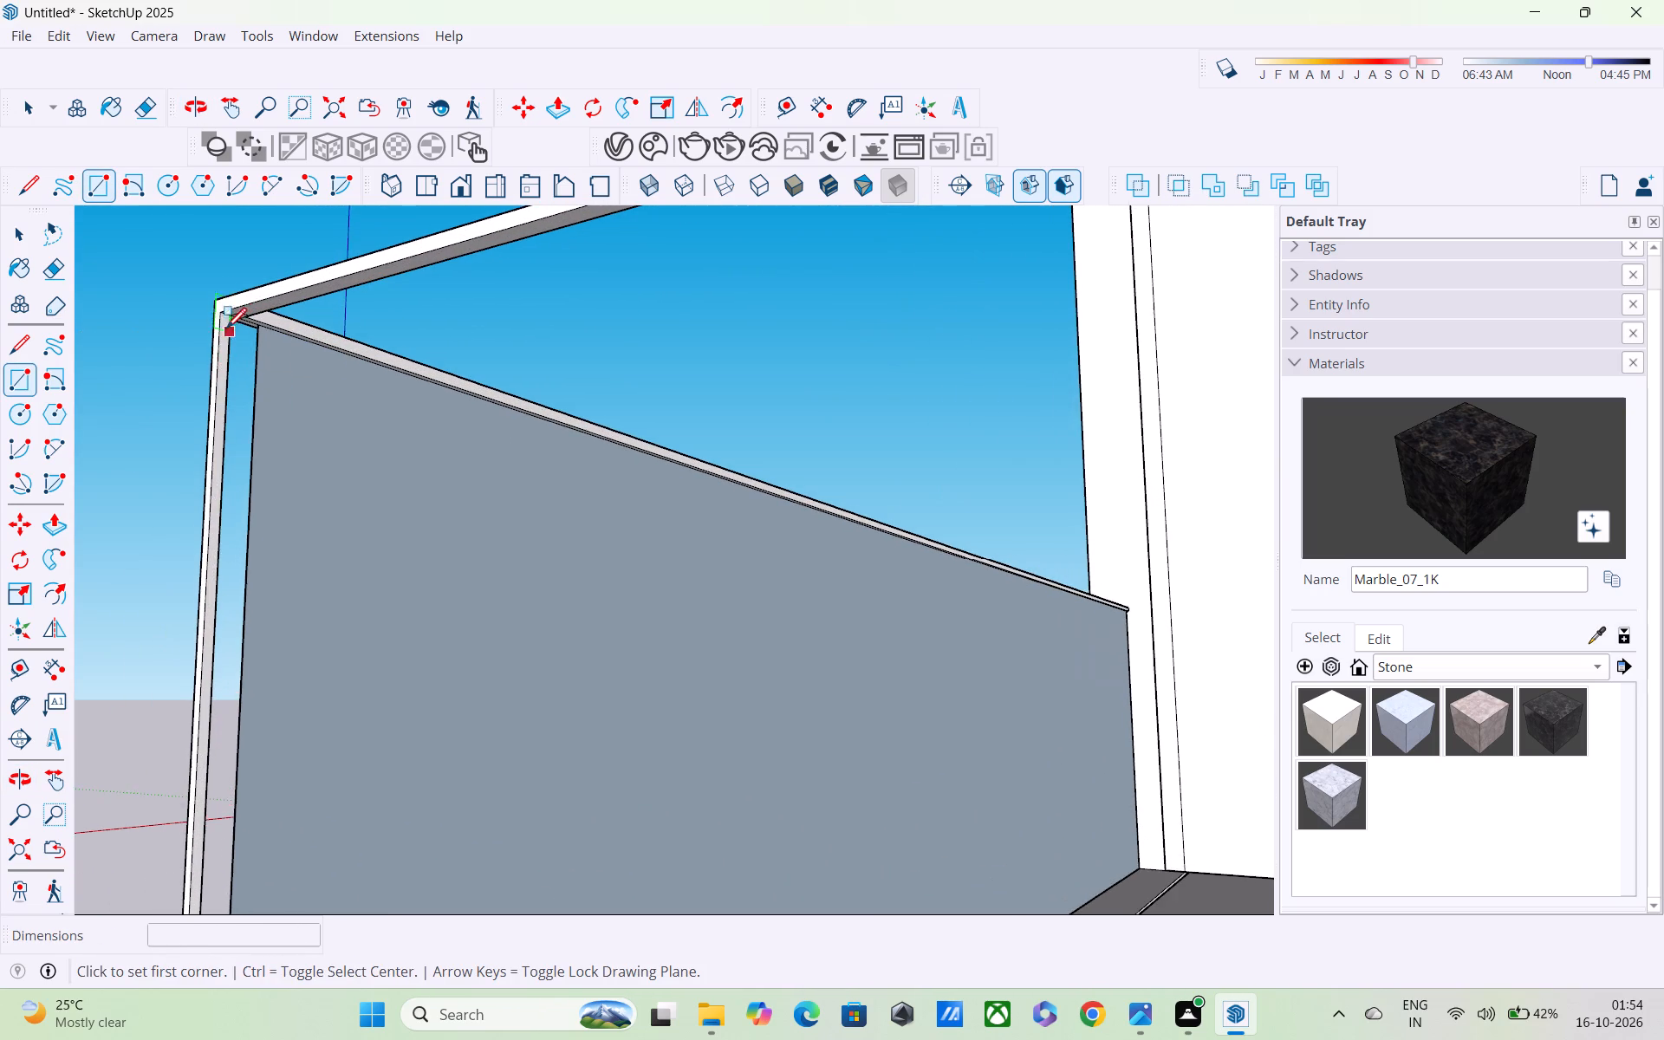
pyautogui.scroll(11, 231, 321)
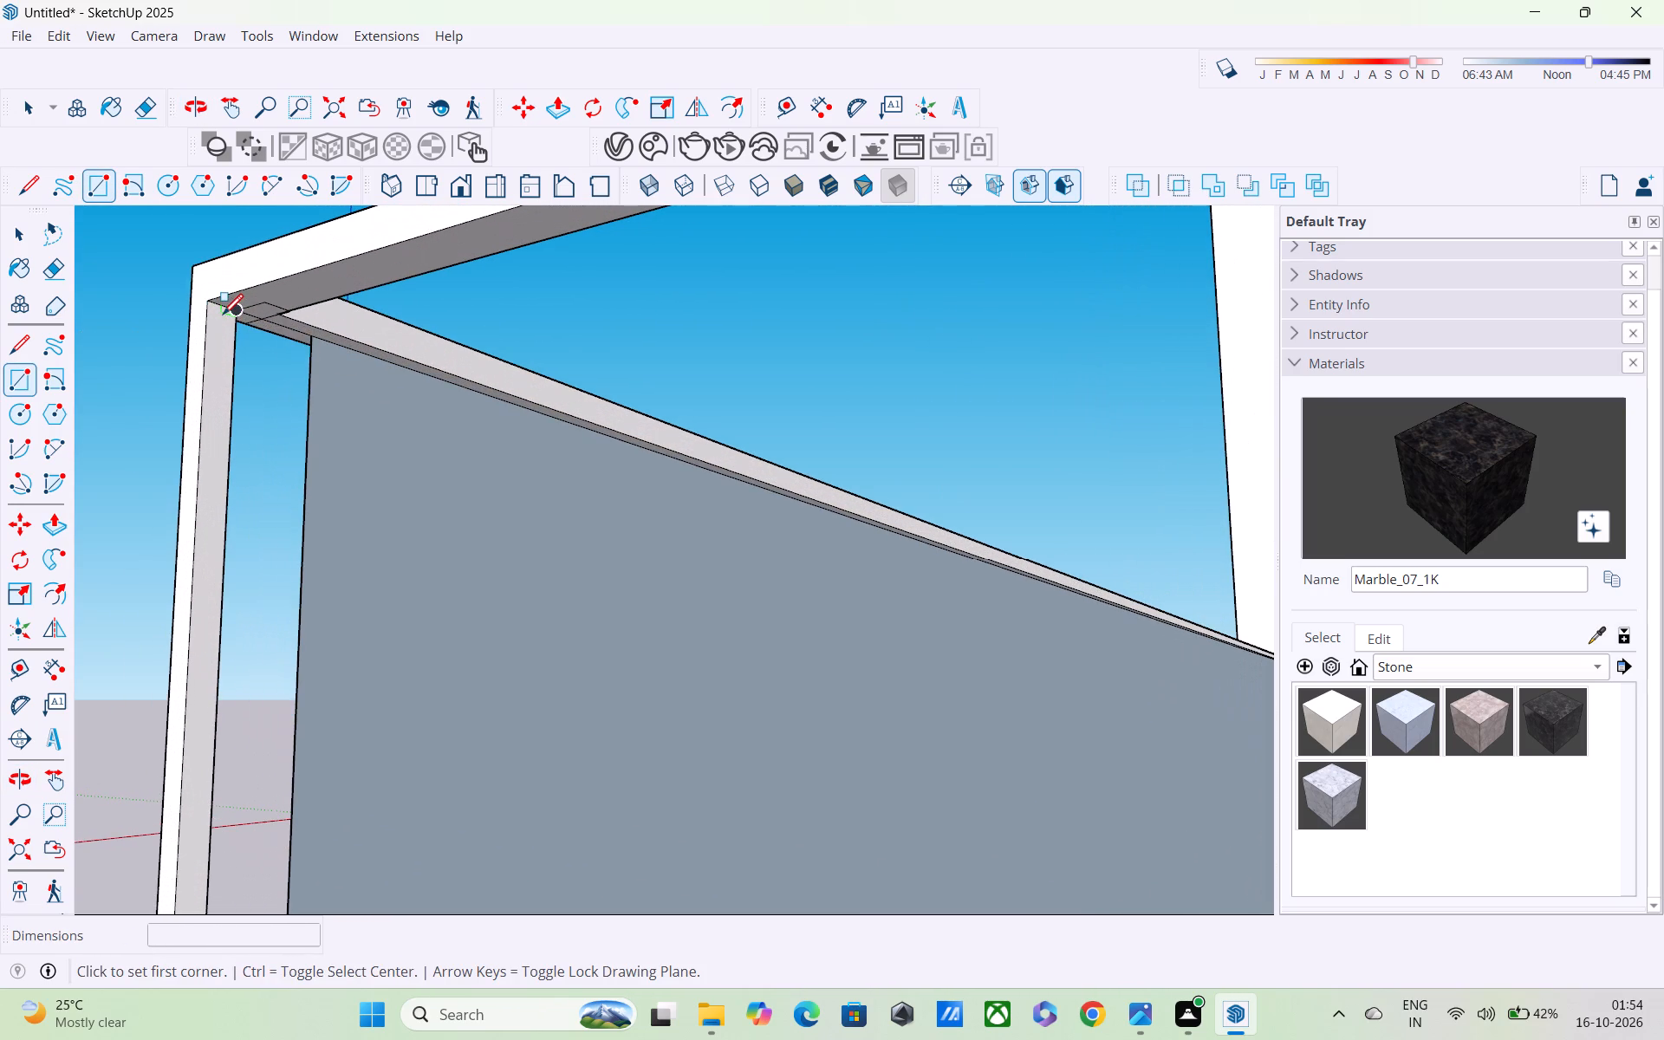
pyautogui.scroll(7, 224, 315)
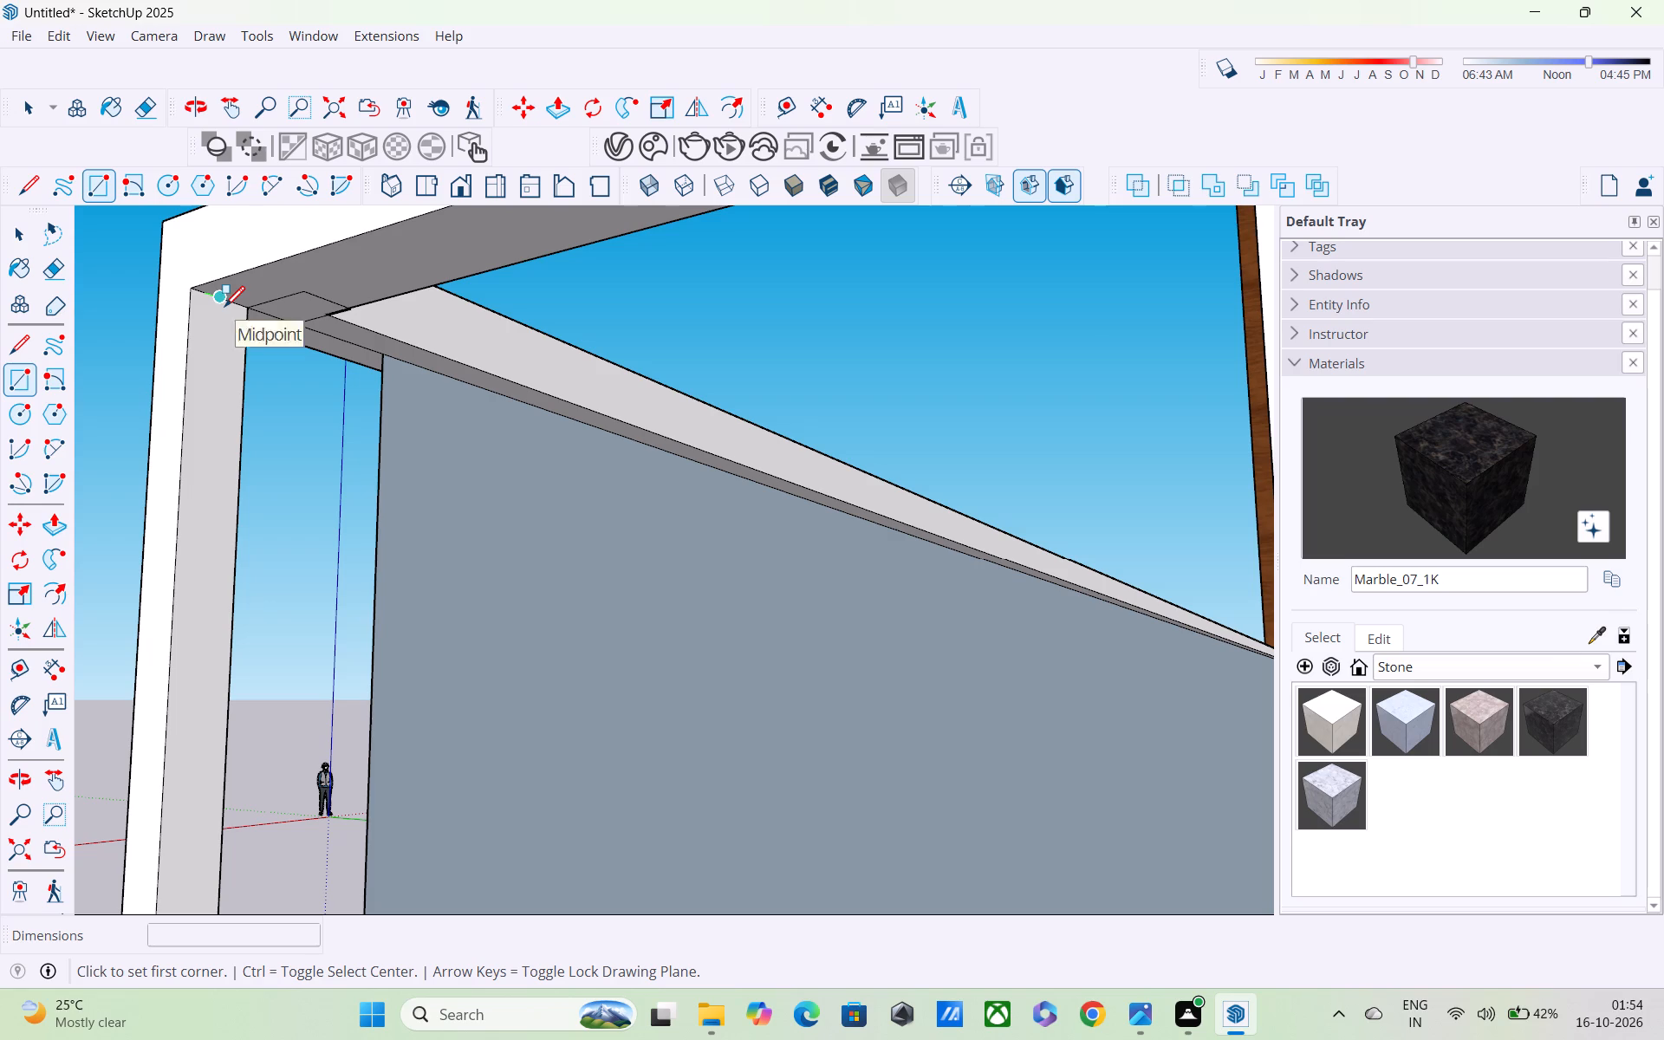
pyautogui.click(219, 299)
pyautogui.scroll(-5, 290, 379)
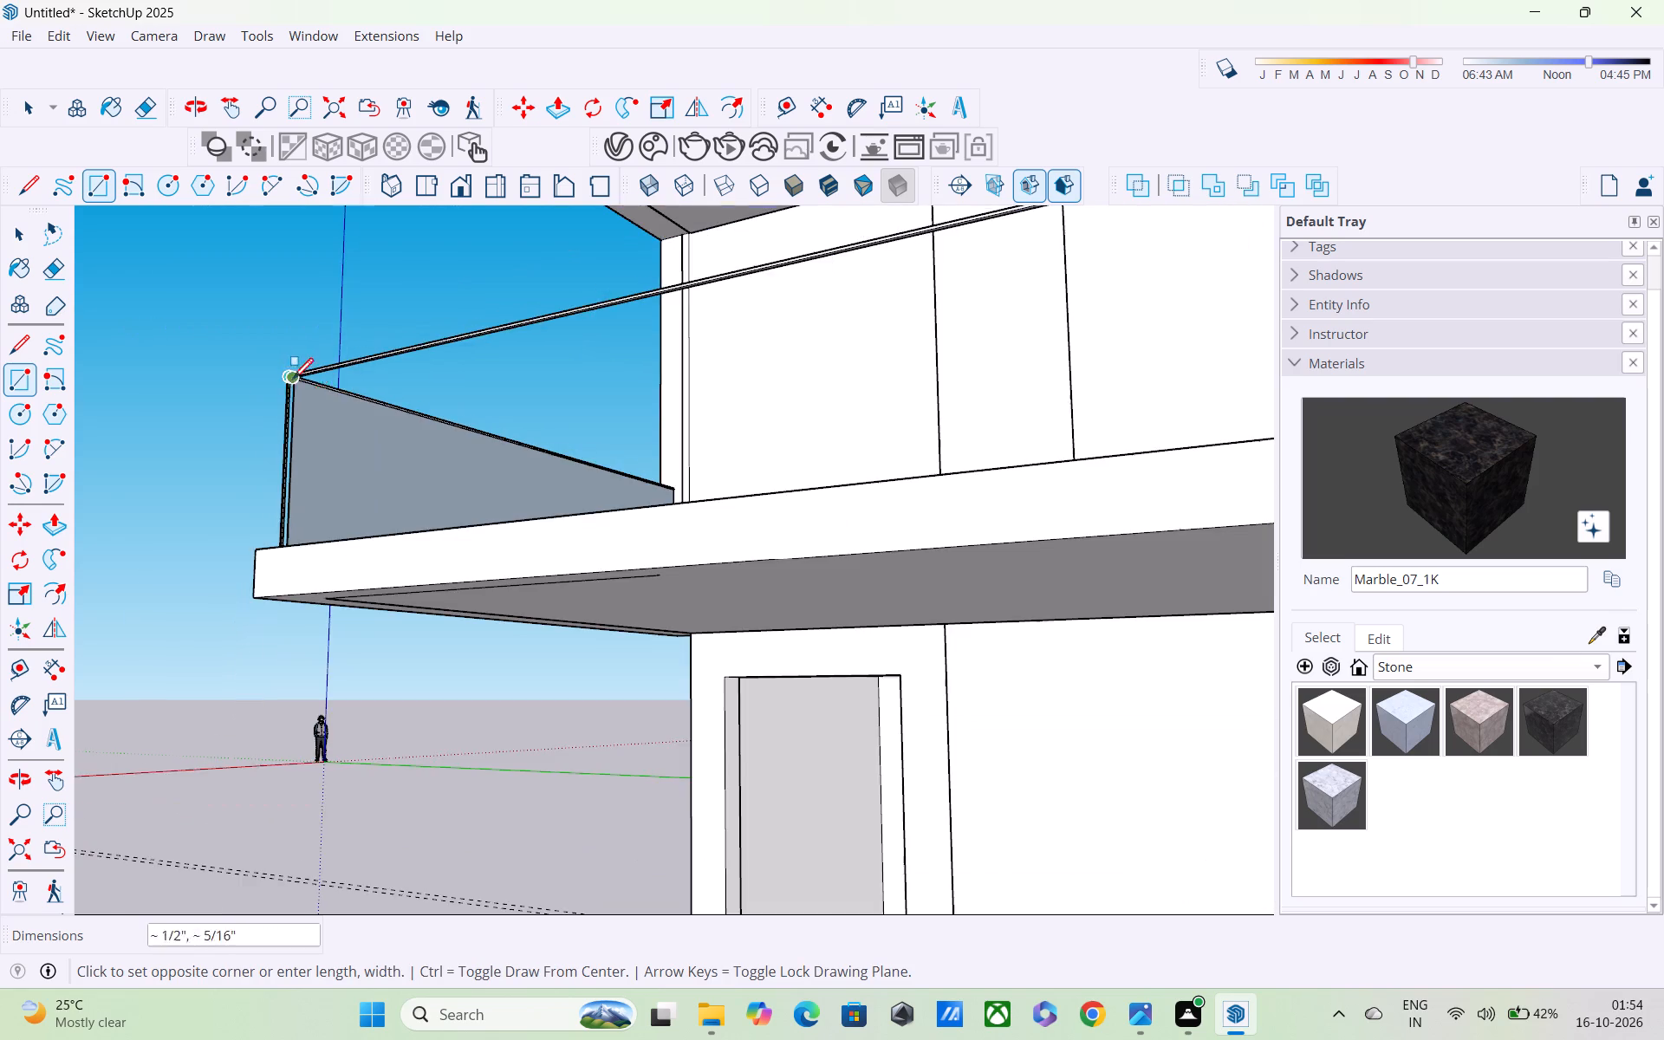
pyautogui.scroll(-4, 293, 380)
pyautogui.scroll(-1, 640, 480)
pyautogui.moveTo(668, 490); pyautogui.dragTo(910, 588, button='middle')
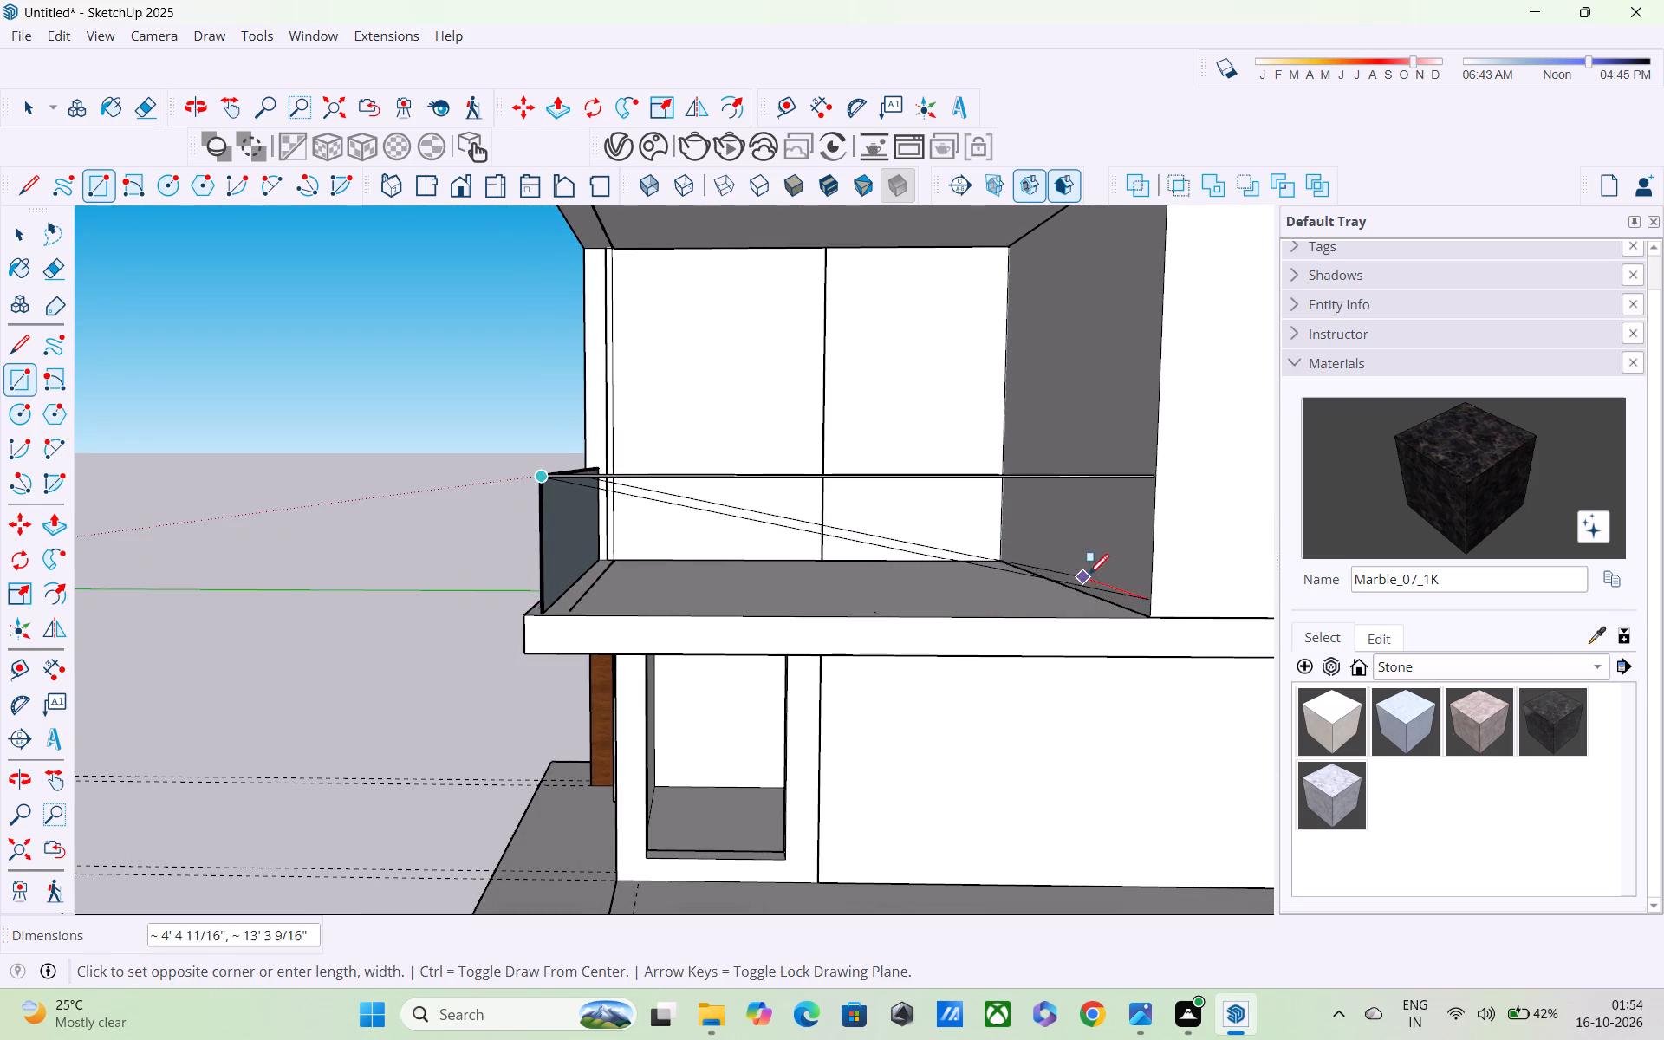
pyautogui.moveTo(1117, 577); pyautogui.dragTo(1219, 626, button='middle')
pyautogui.scroll(7, 1279, 627)
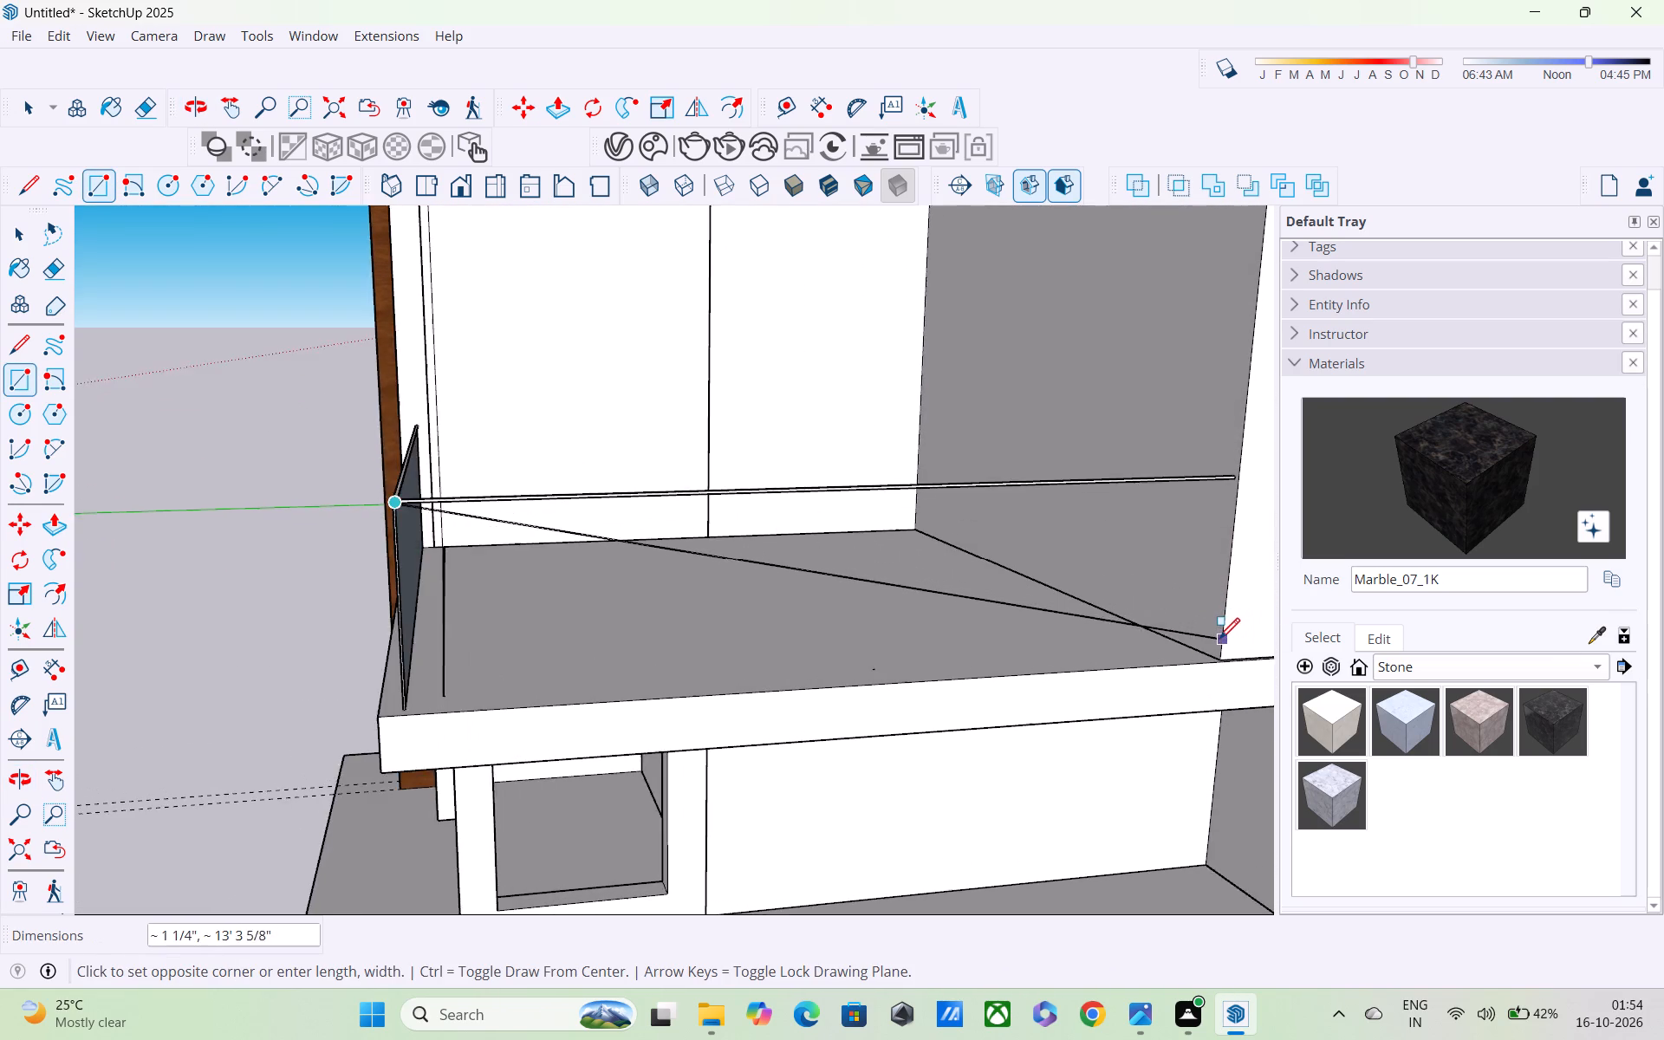
pyautogui.scroll(17, 1216, 645)
pyautogui.moveTo(1226, 674); pyautogui.dragTo(1290, 698, button='middle')
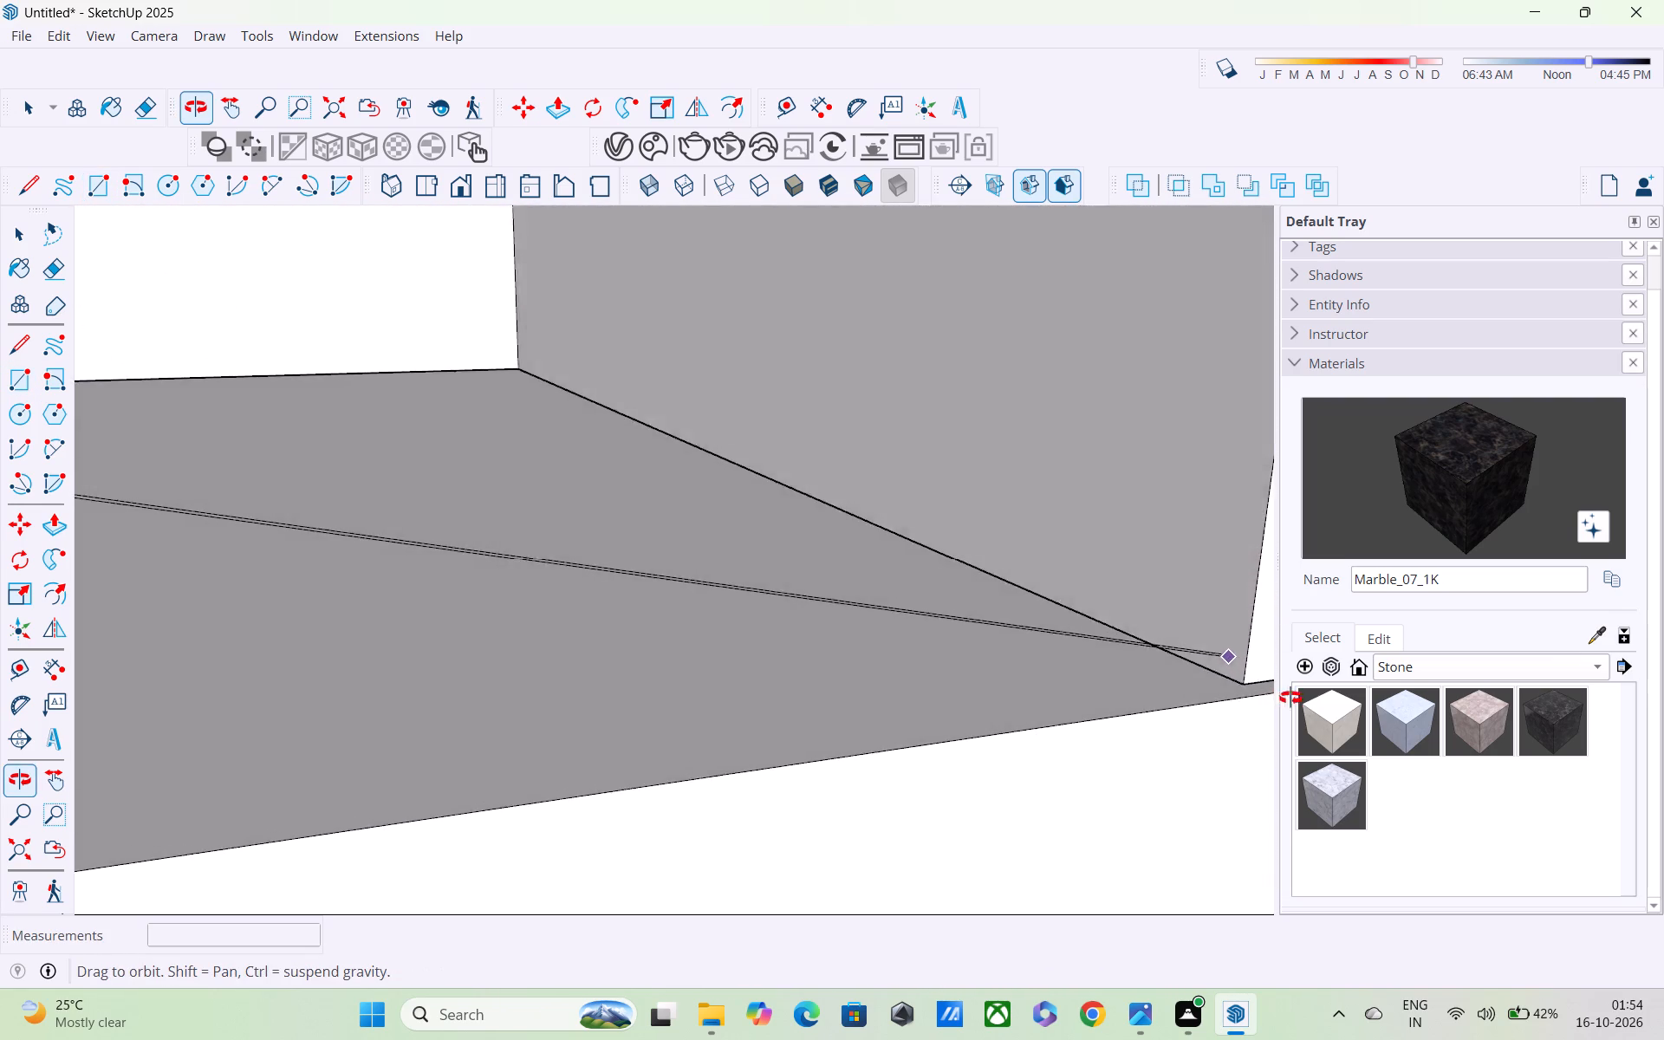
pyautogui.moveTo(1290, 698); pyautogui.dragTo(1322, 655, button='middle')
pyautogui.scroll(7, 1286, 666)
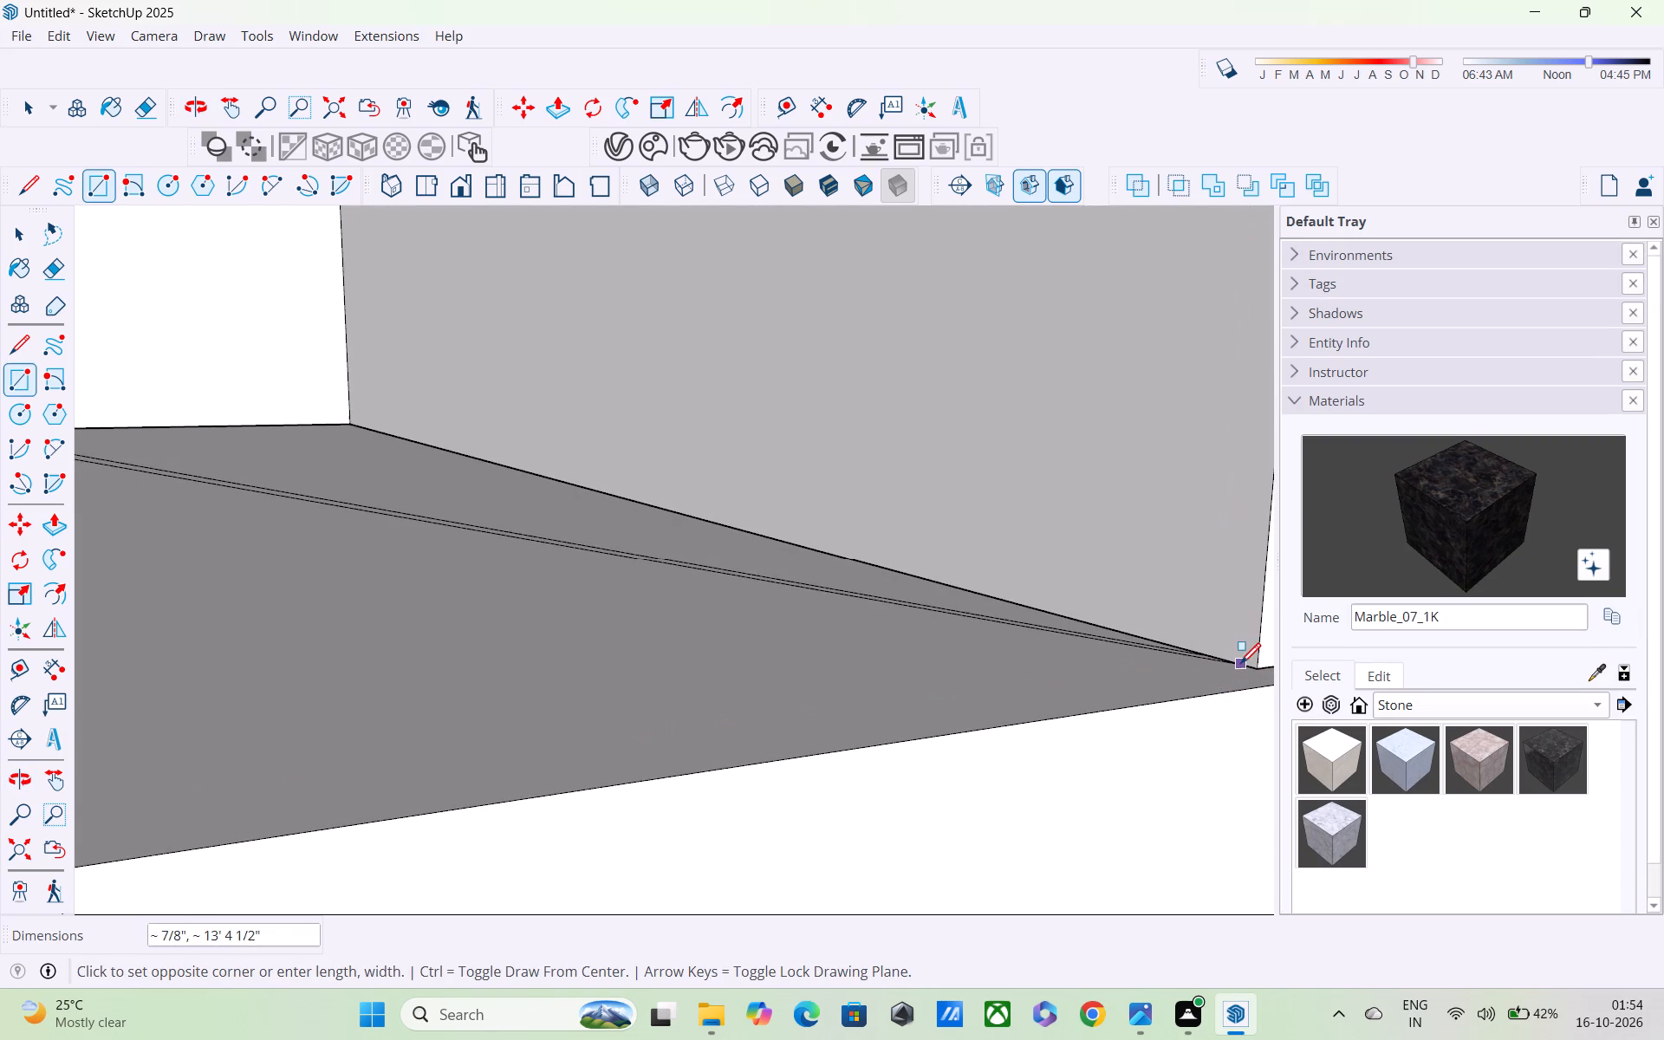
pyautogui.click(1218, 658)
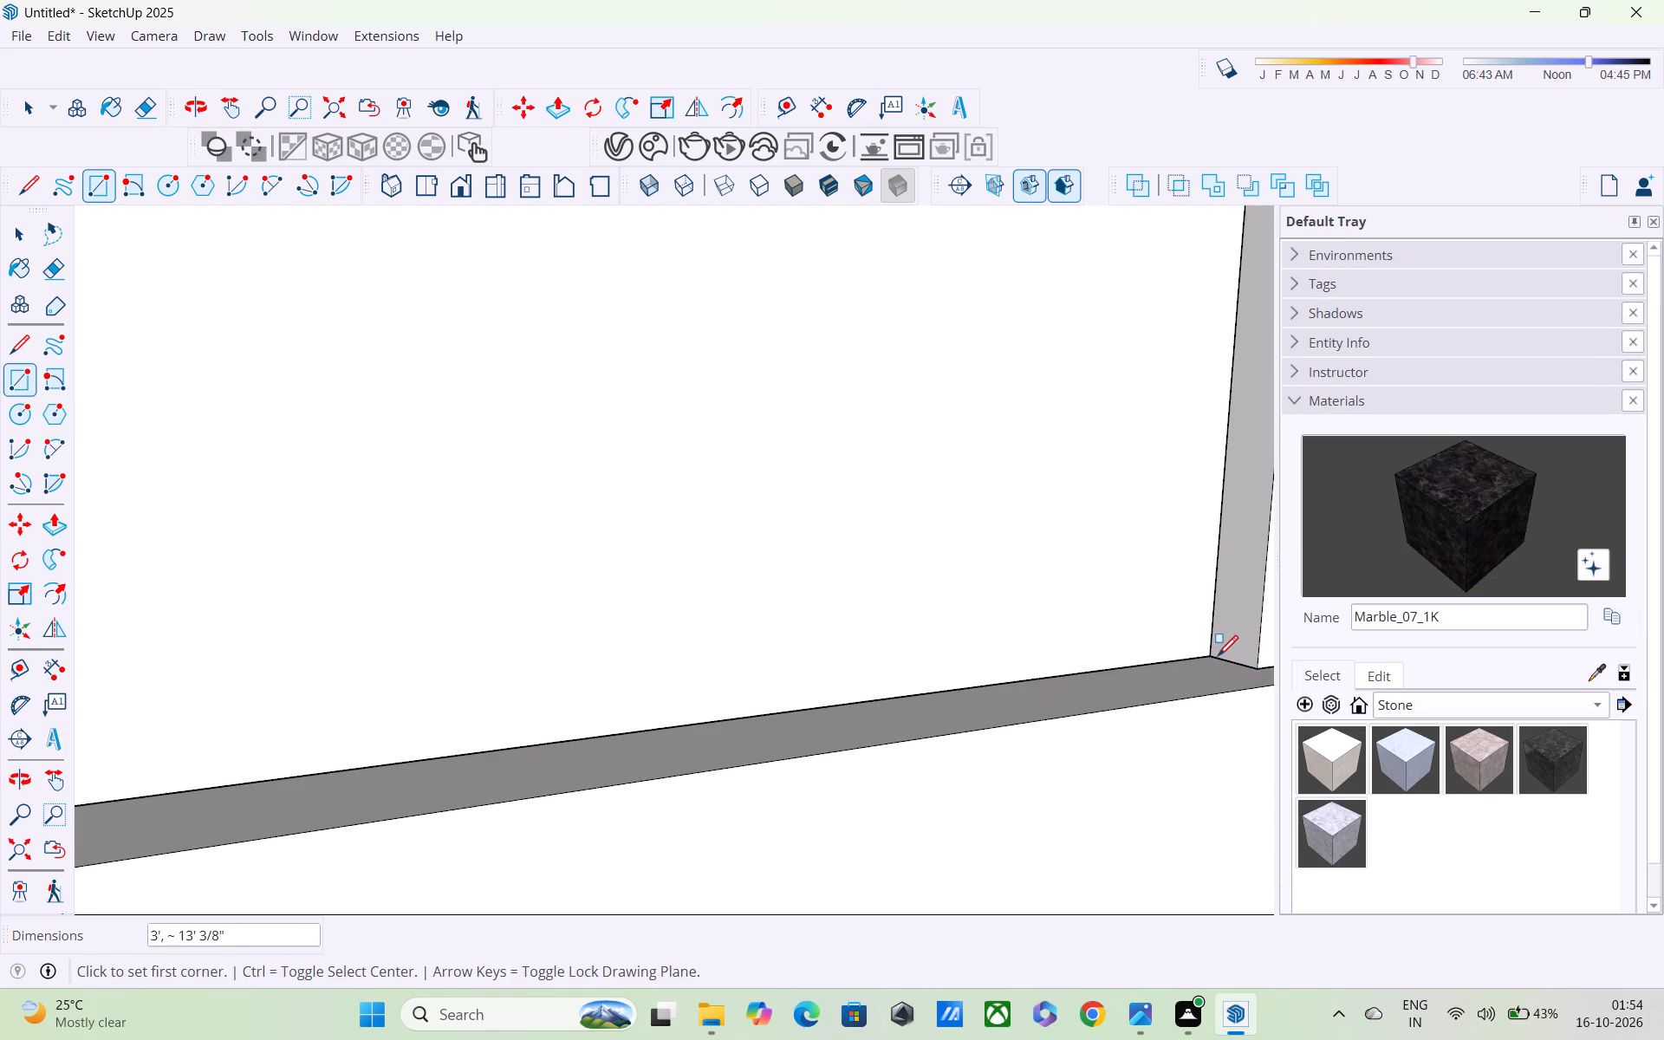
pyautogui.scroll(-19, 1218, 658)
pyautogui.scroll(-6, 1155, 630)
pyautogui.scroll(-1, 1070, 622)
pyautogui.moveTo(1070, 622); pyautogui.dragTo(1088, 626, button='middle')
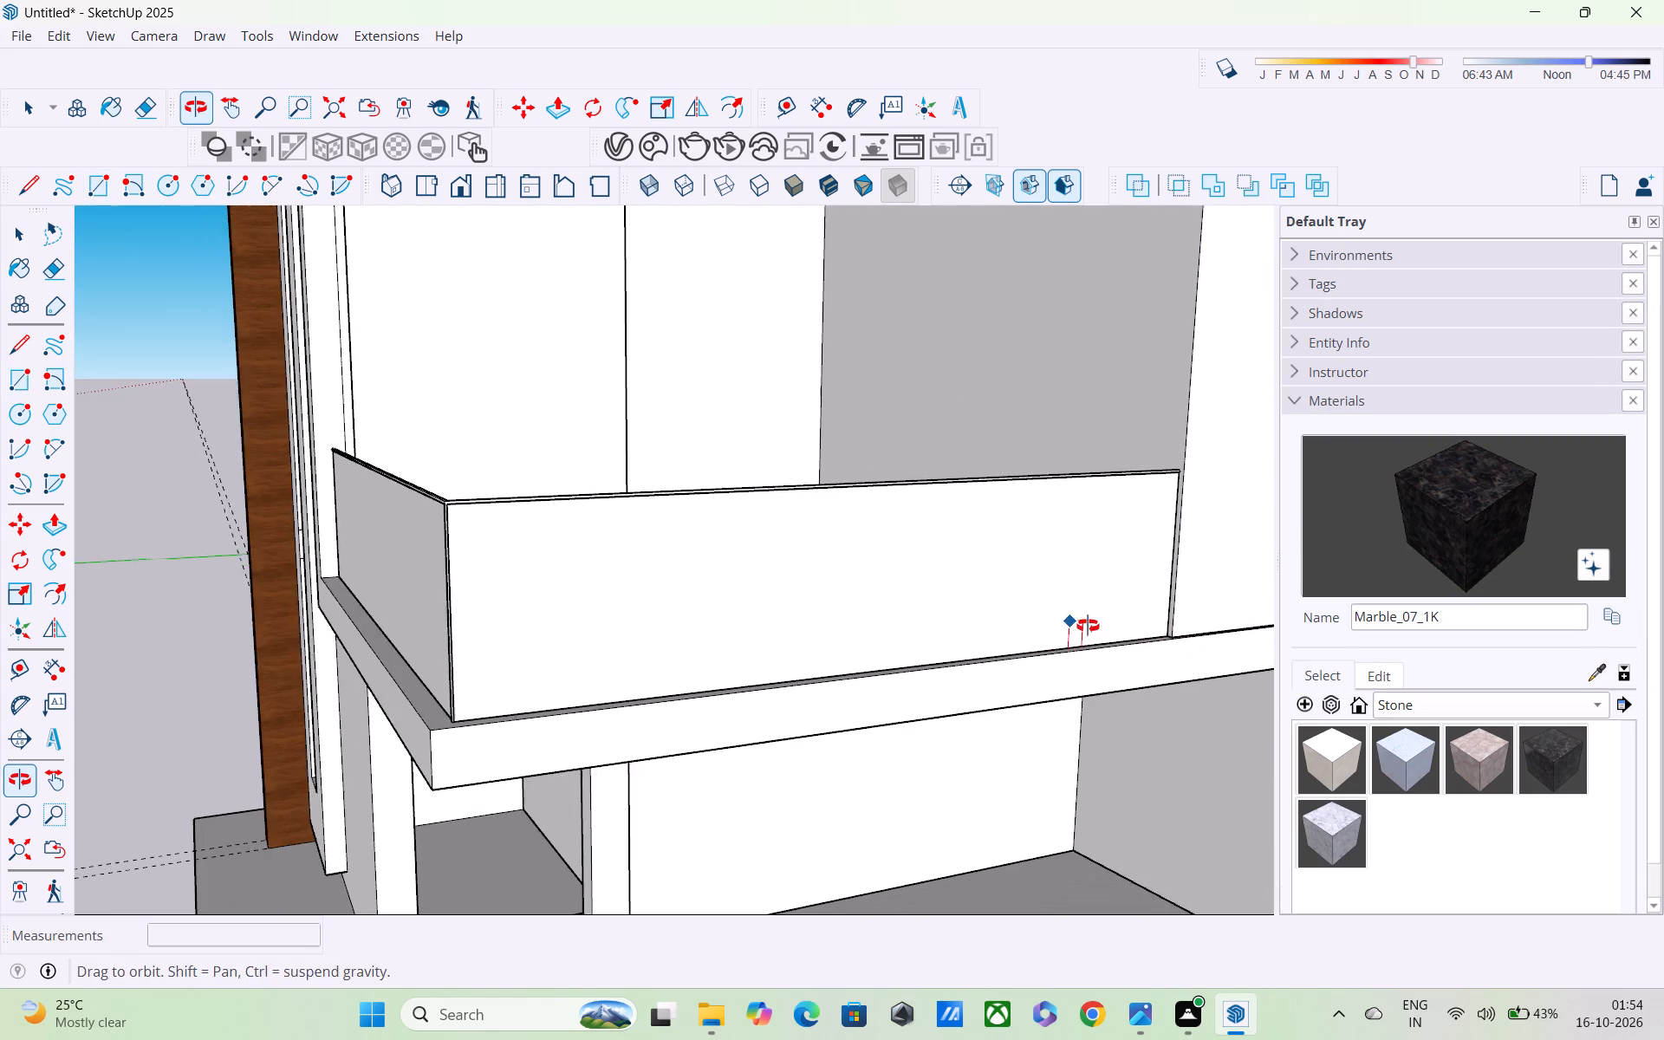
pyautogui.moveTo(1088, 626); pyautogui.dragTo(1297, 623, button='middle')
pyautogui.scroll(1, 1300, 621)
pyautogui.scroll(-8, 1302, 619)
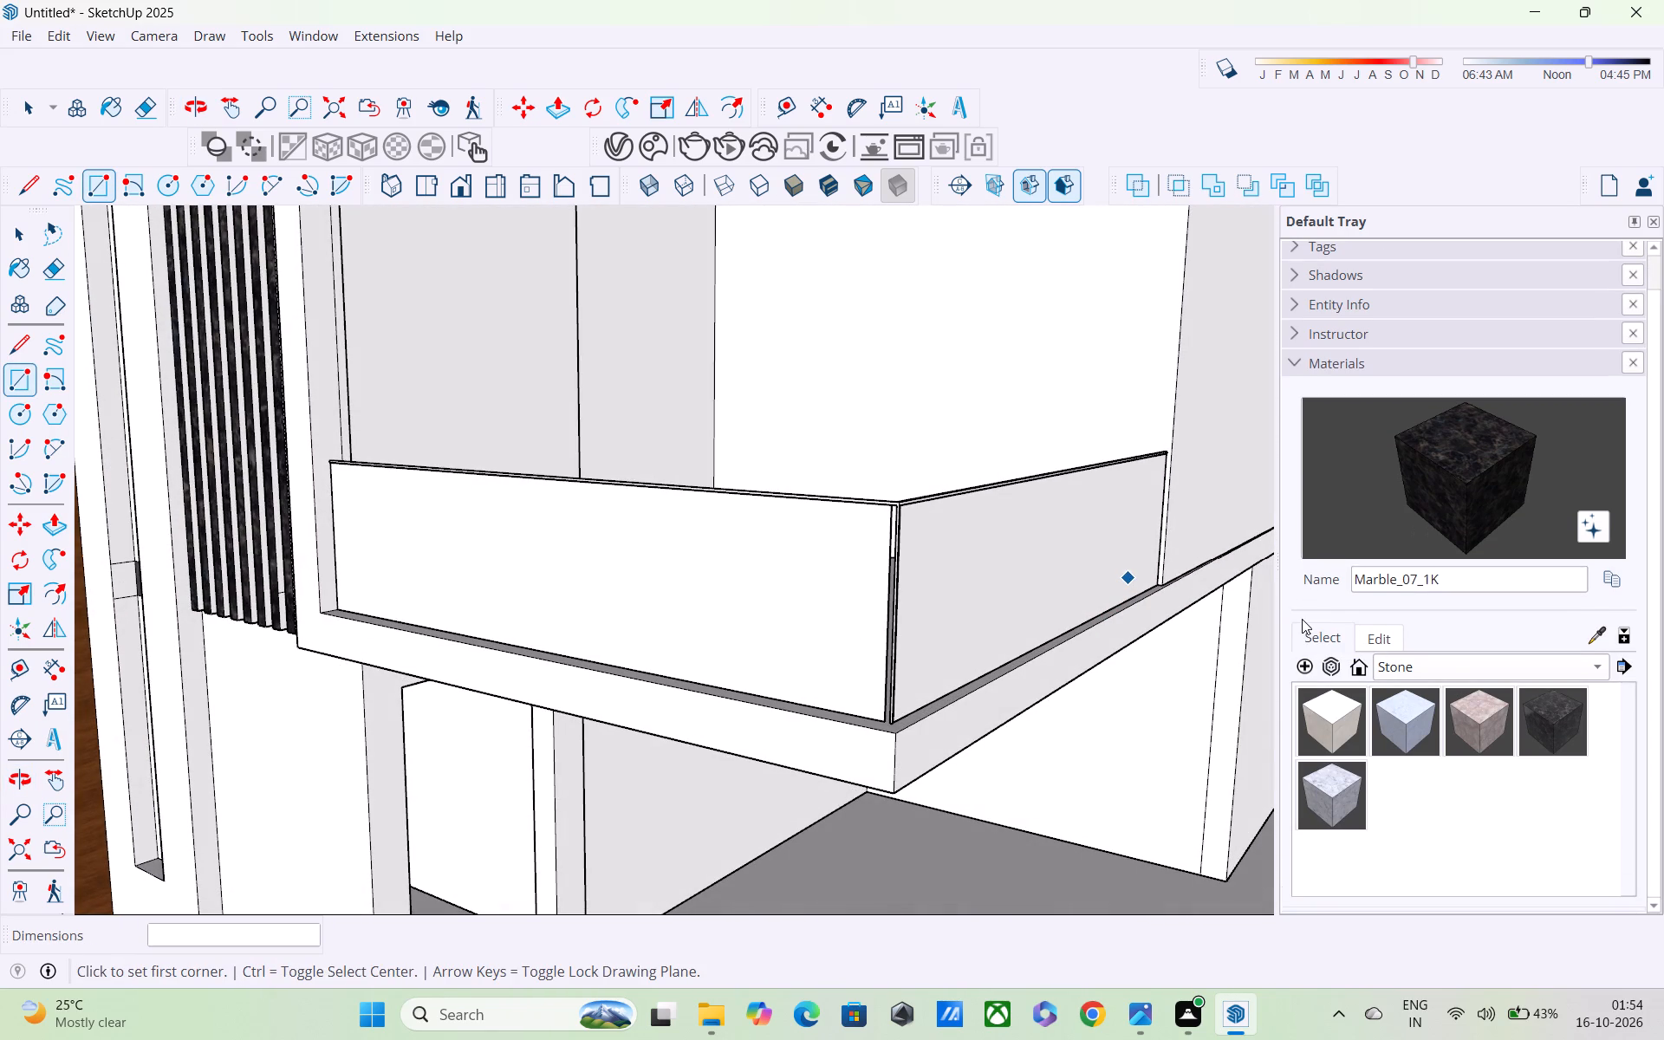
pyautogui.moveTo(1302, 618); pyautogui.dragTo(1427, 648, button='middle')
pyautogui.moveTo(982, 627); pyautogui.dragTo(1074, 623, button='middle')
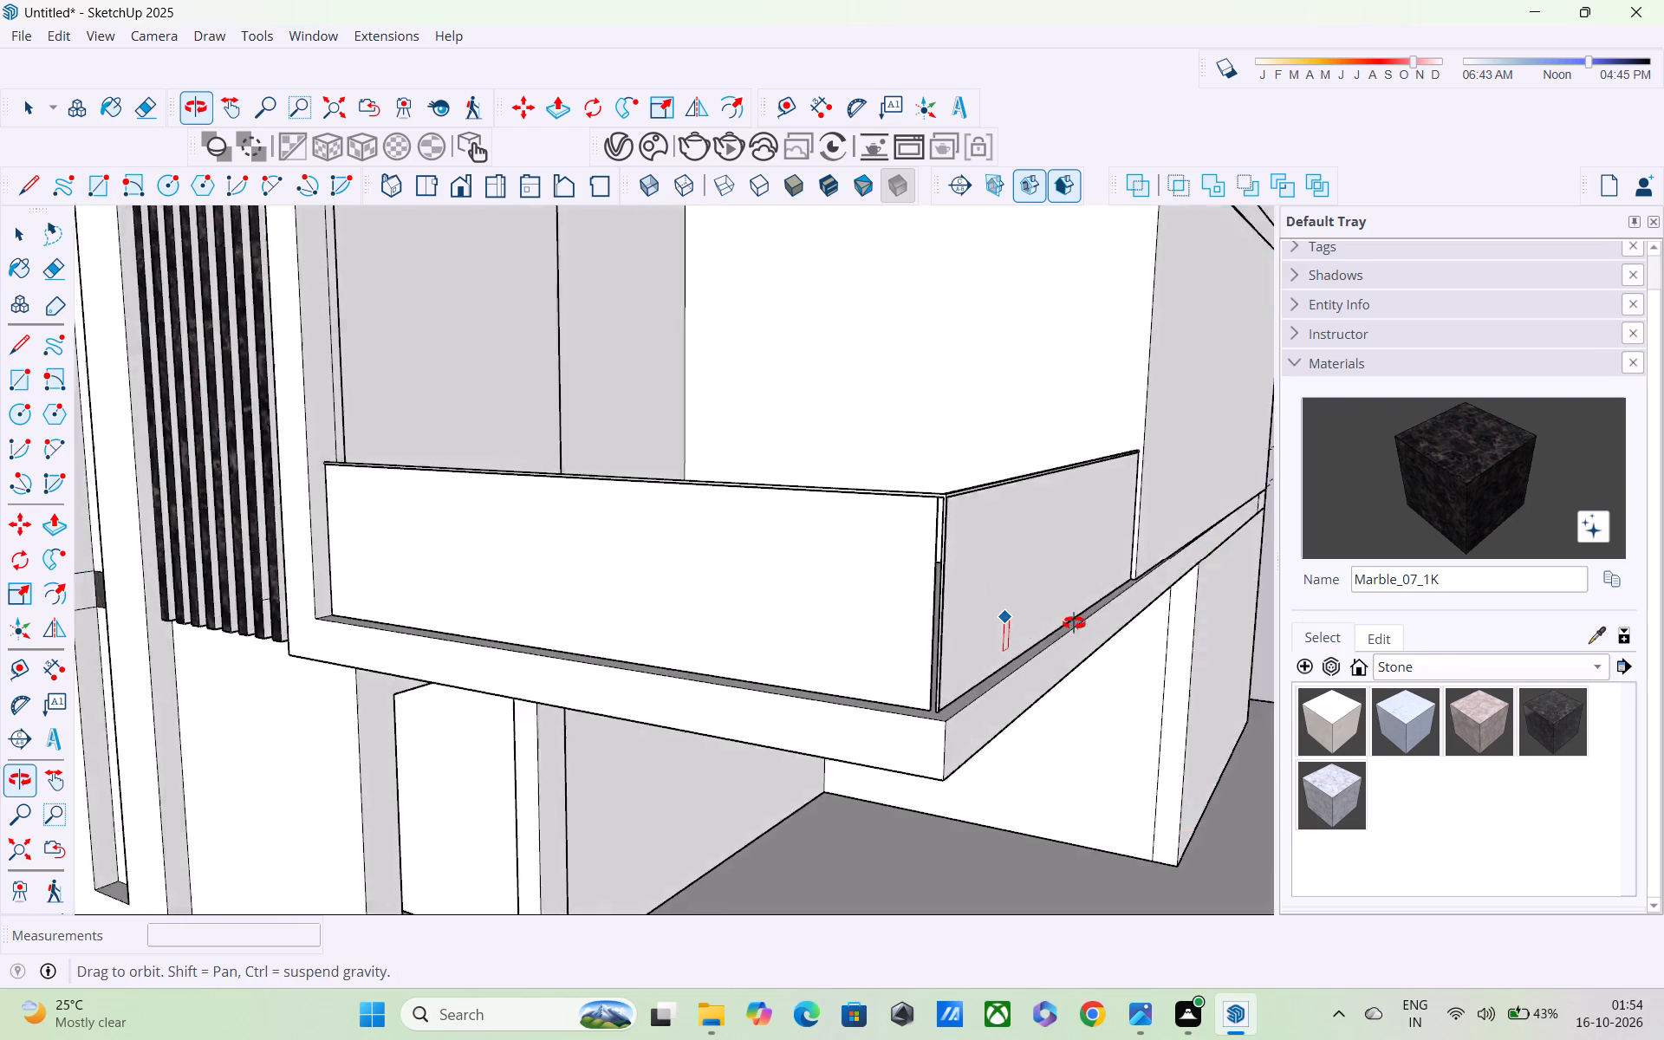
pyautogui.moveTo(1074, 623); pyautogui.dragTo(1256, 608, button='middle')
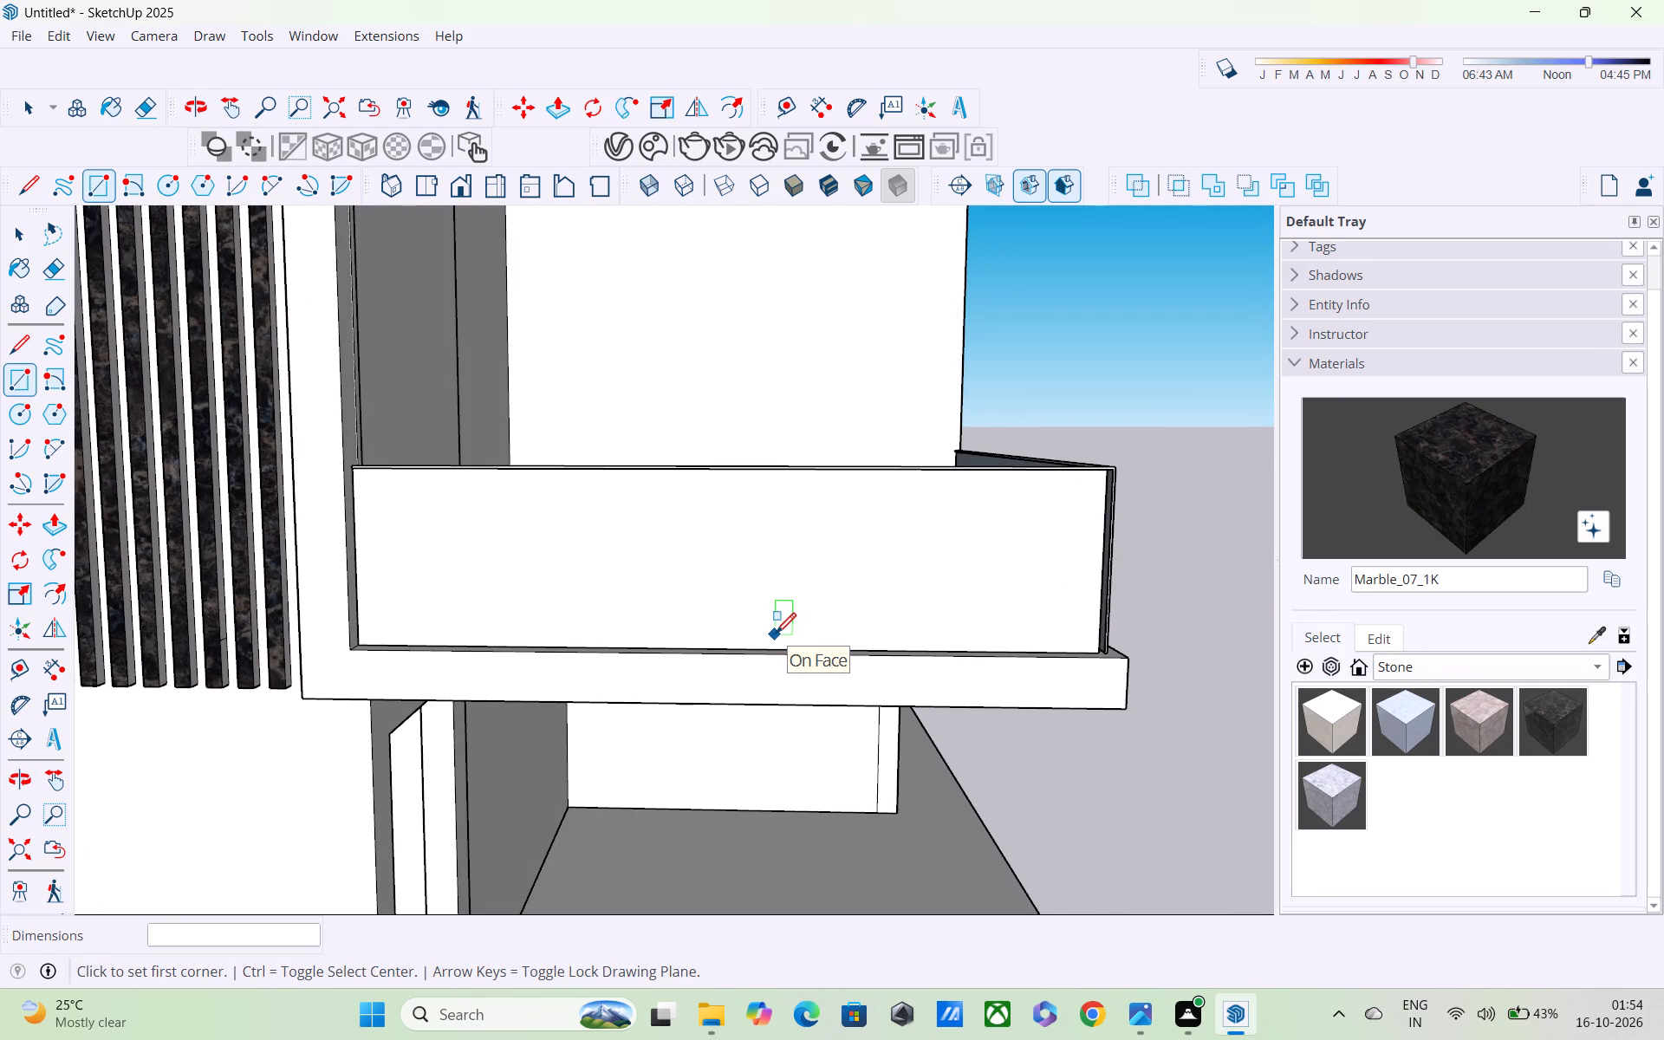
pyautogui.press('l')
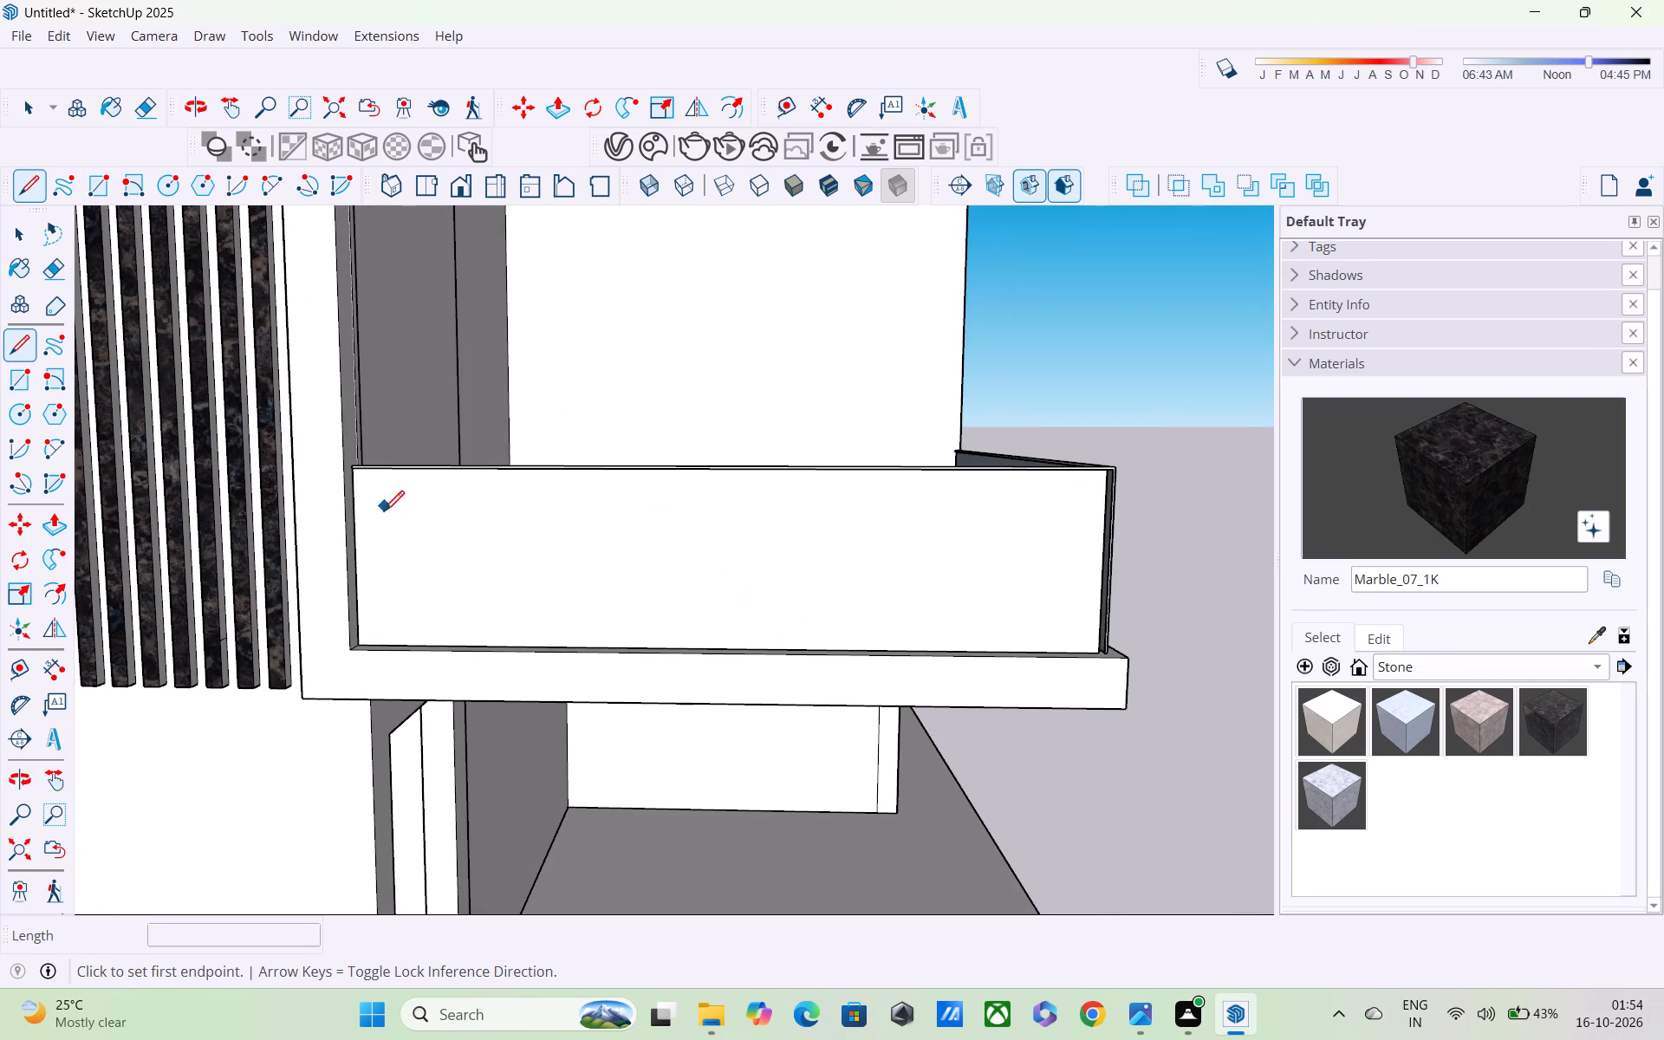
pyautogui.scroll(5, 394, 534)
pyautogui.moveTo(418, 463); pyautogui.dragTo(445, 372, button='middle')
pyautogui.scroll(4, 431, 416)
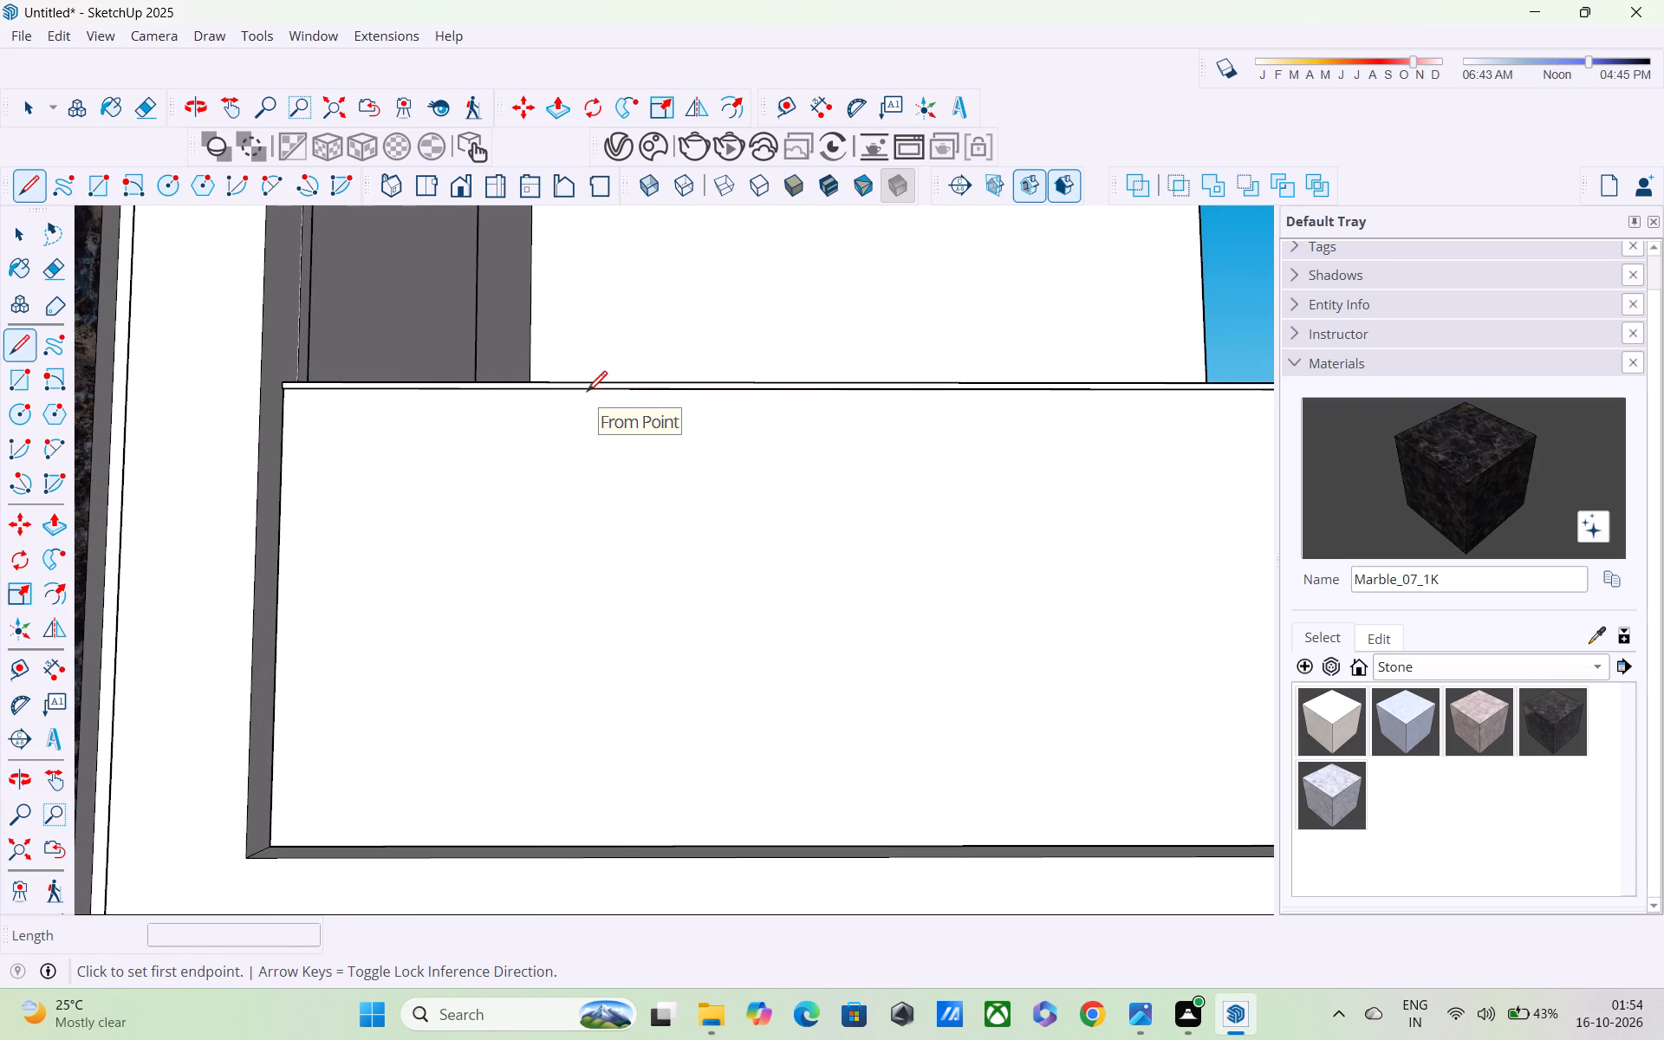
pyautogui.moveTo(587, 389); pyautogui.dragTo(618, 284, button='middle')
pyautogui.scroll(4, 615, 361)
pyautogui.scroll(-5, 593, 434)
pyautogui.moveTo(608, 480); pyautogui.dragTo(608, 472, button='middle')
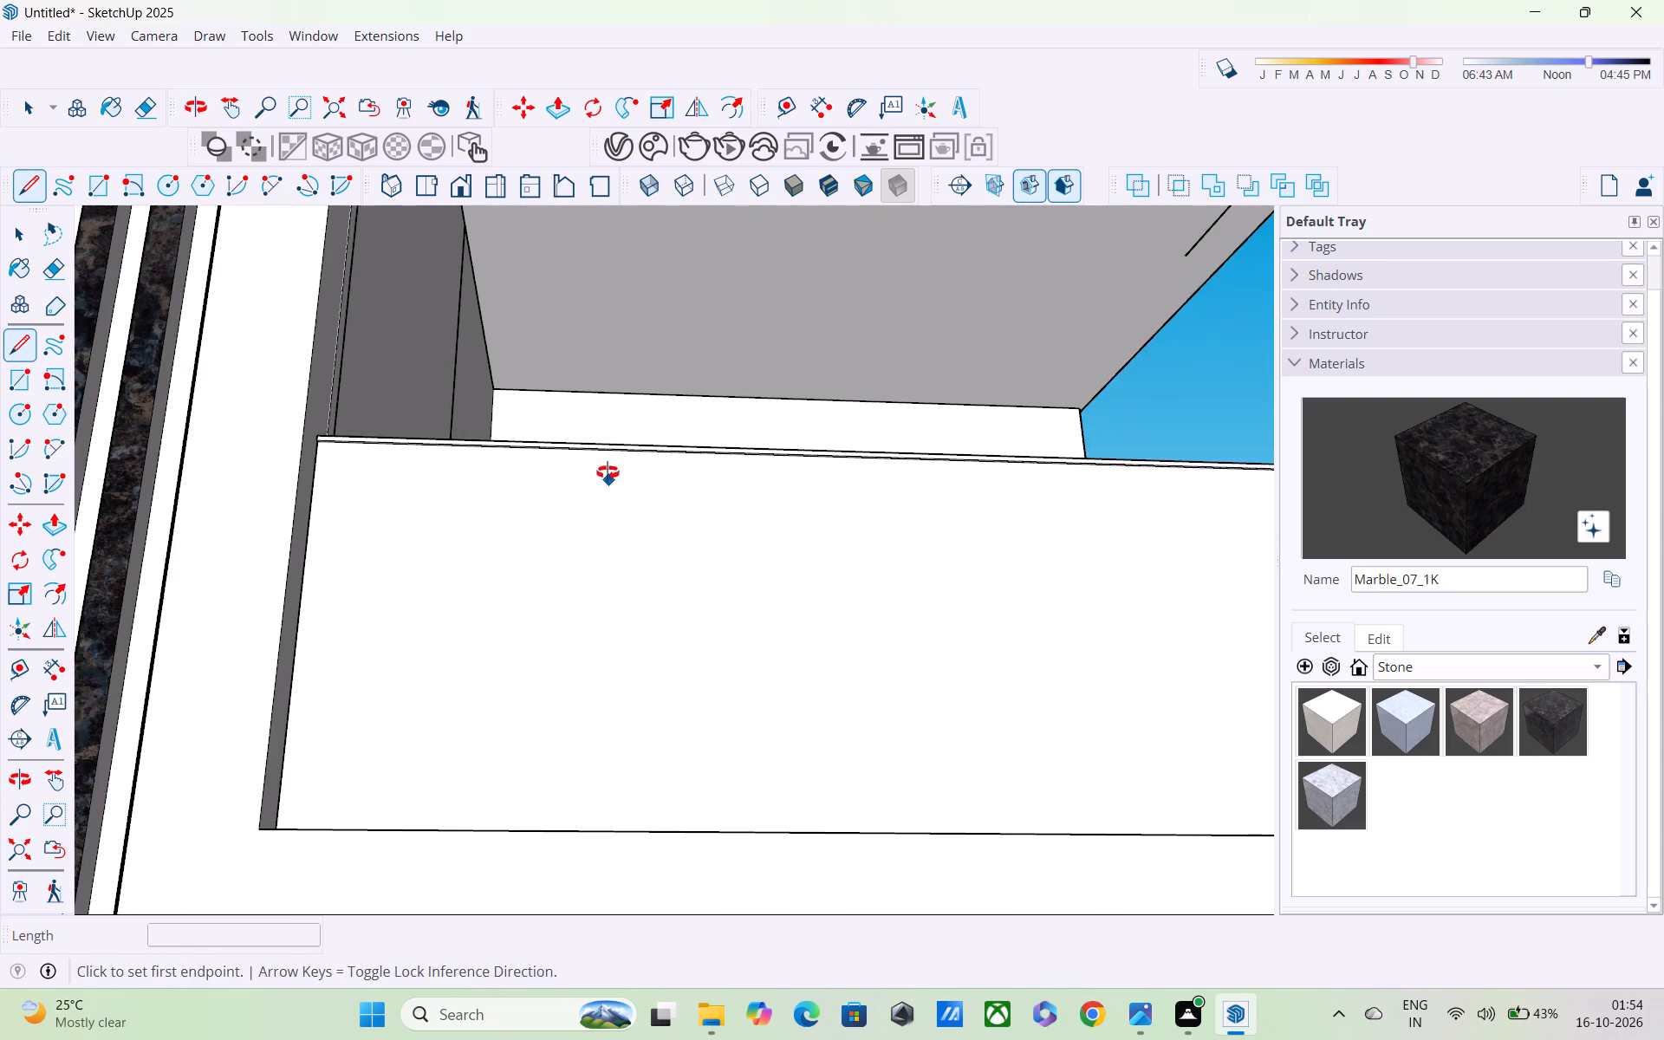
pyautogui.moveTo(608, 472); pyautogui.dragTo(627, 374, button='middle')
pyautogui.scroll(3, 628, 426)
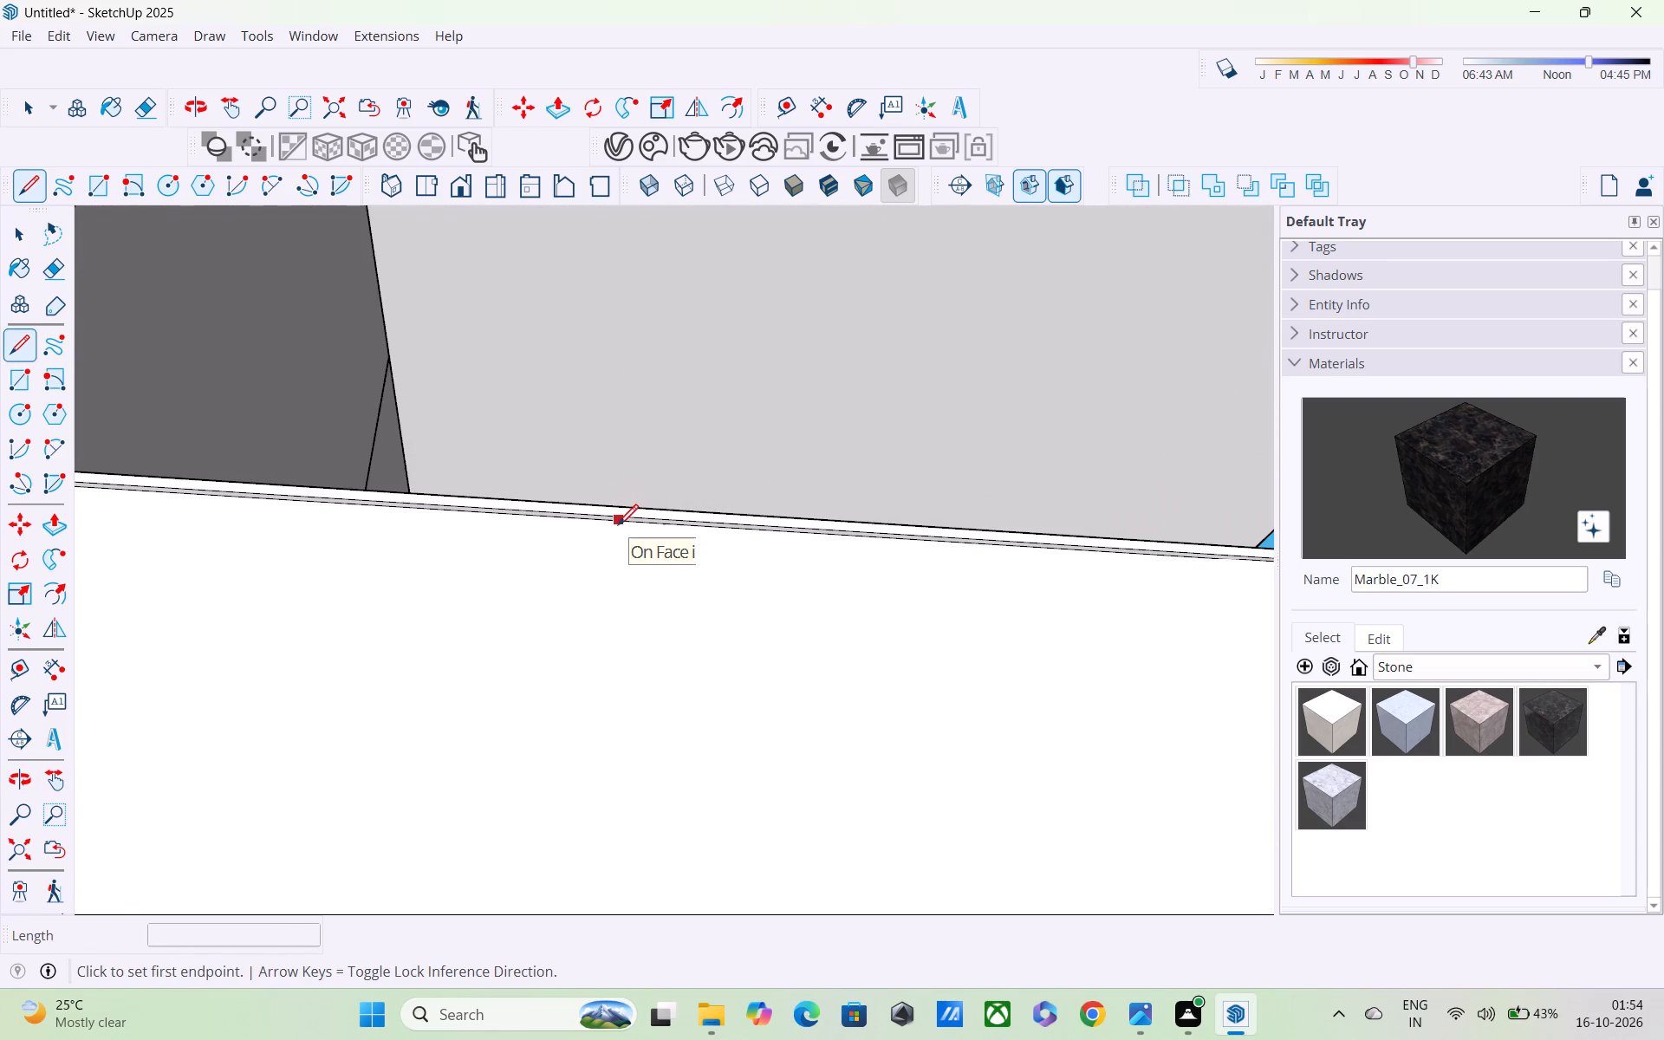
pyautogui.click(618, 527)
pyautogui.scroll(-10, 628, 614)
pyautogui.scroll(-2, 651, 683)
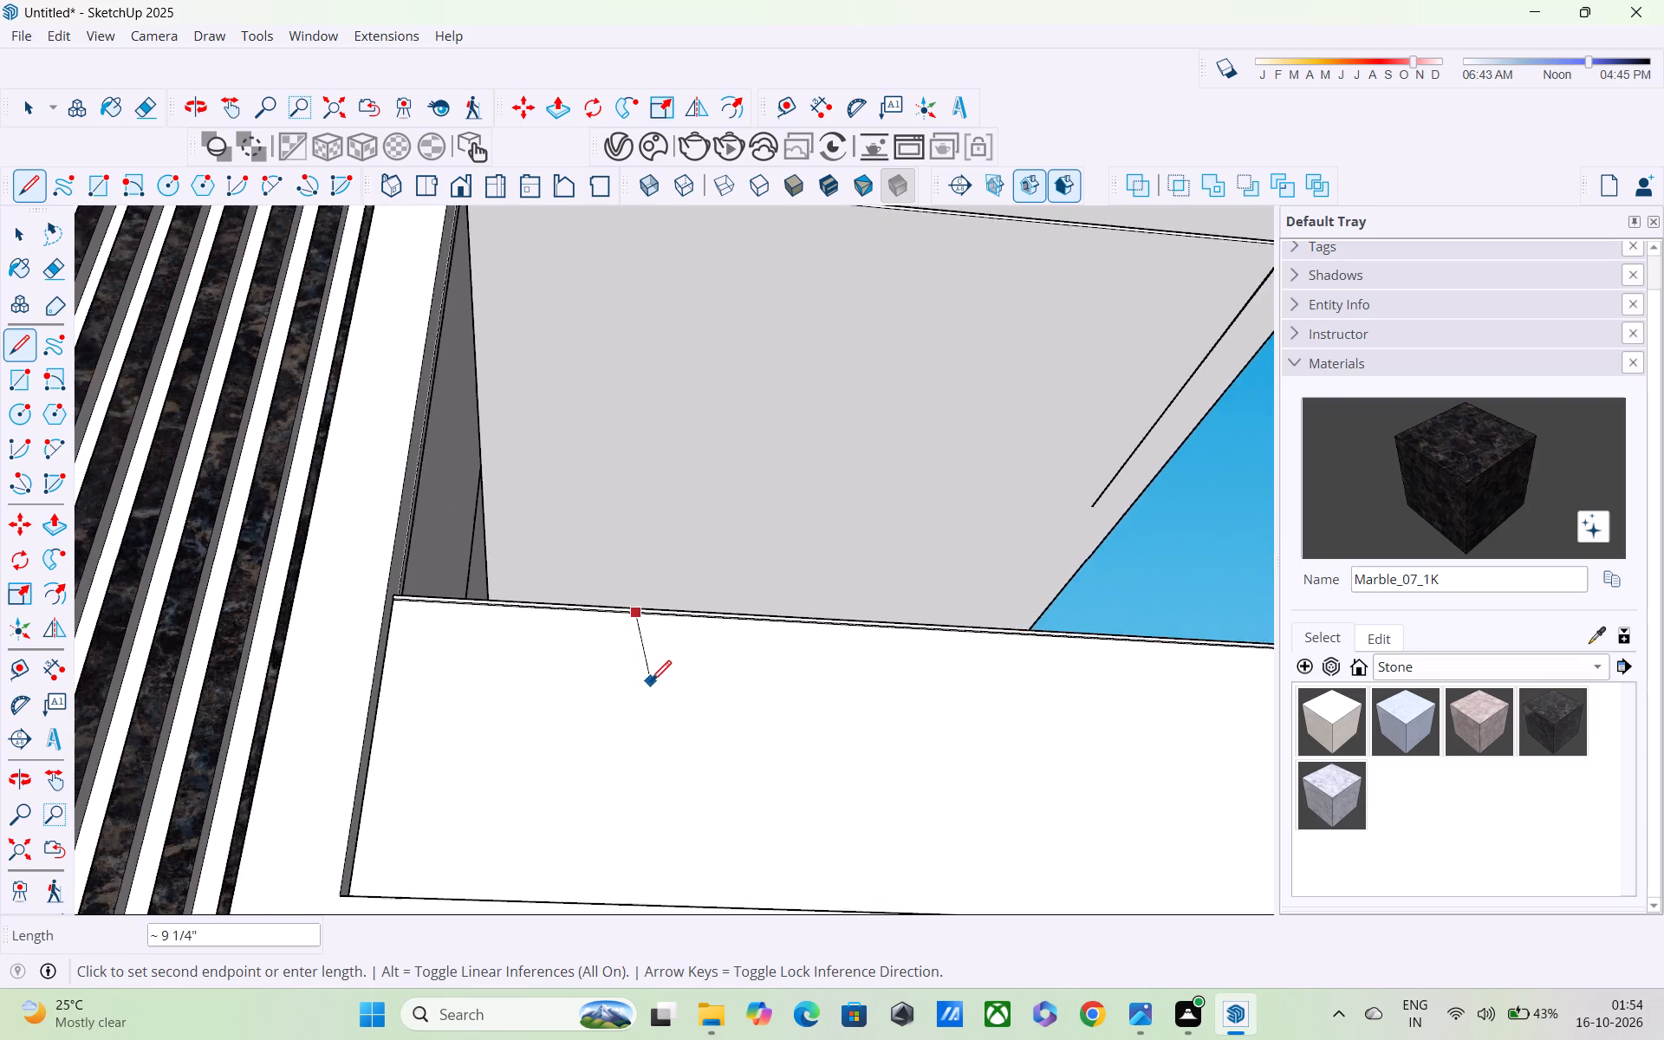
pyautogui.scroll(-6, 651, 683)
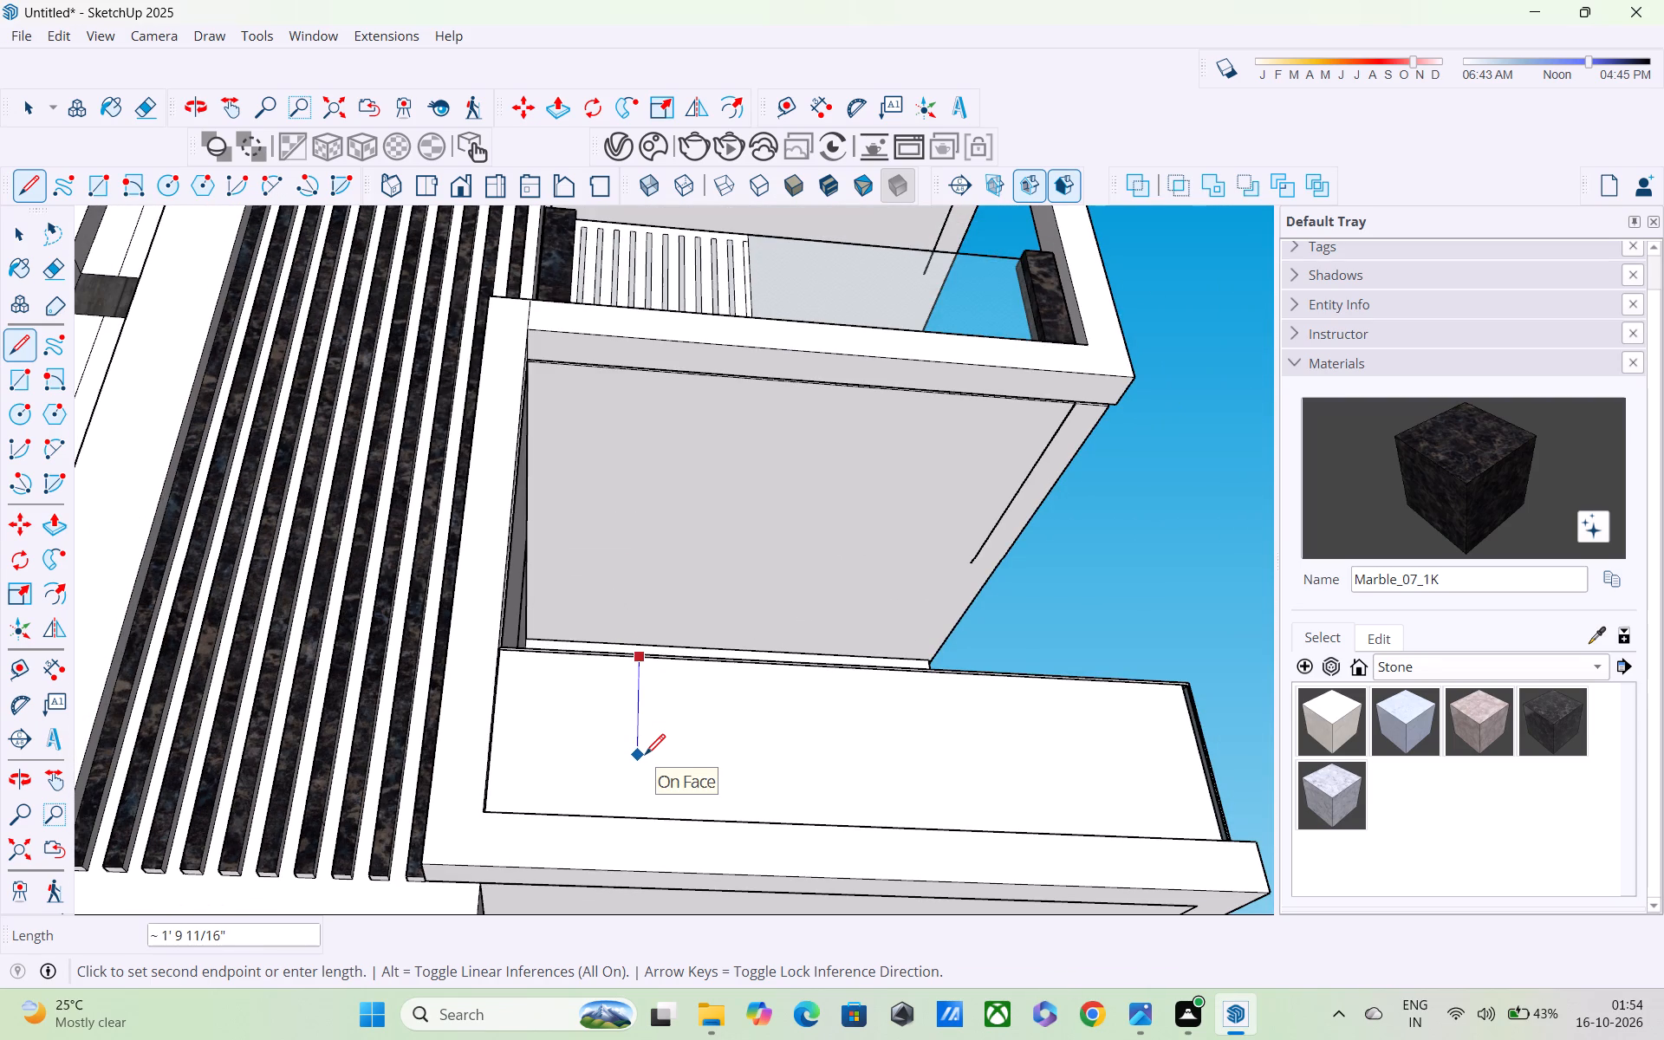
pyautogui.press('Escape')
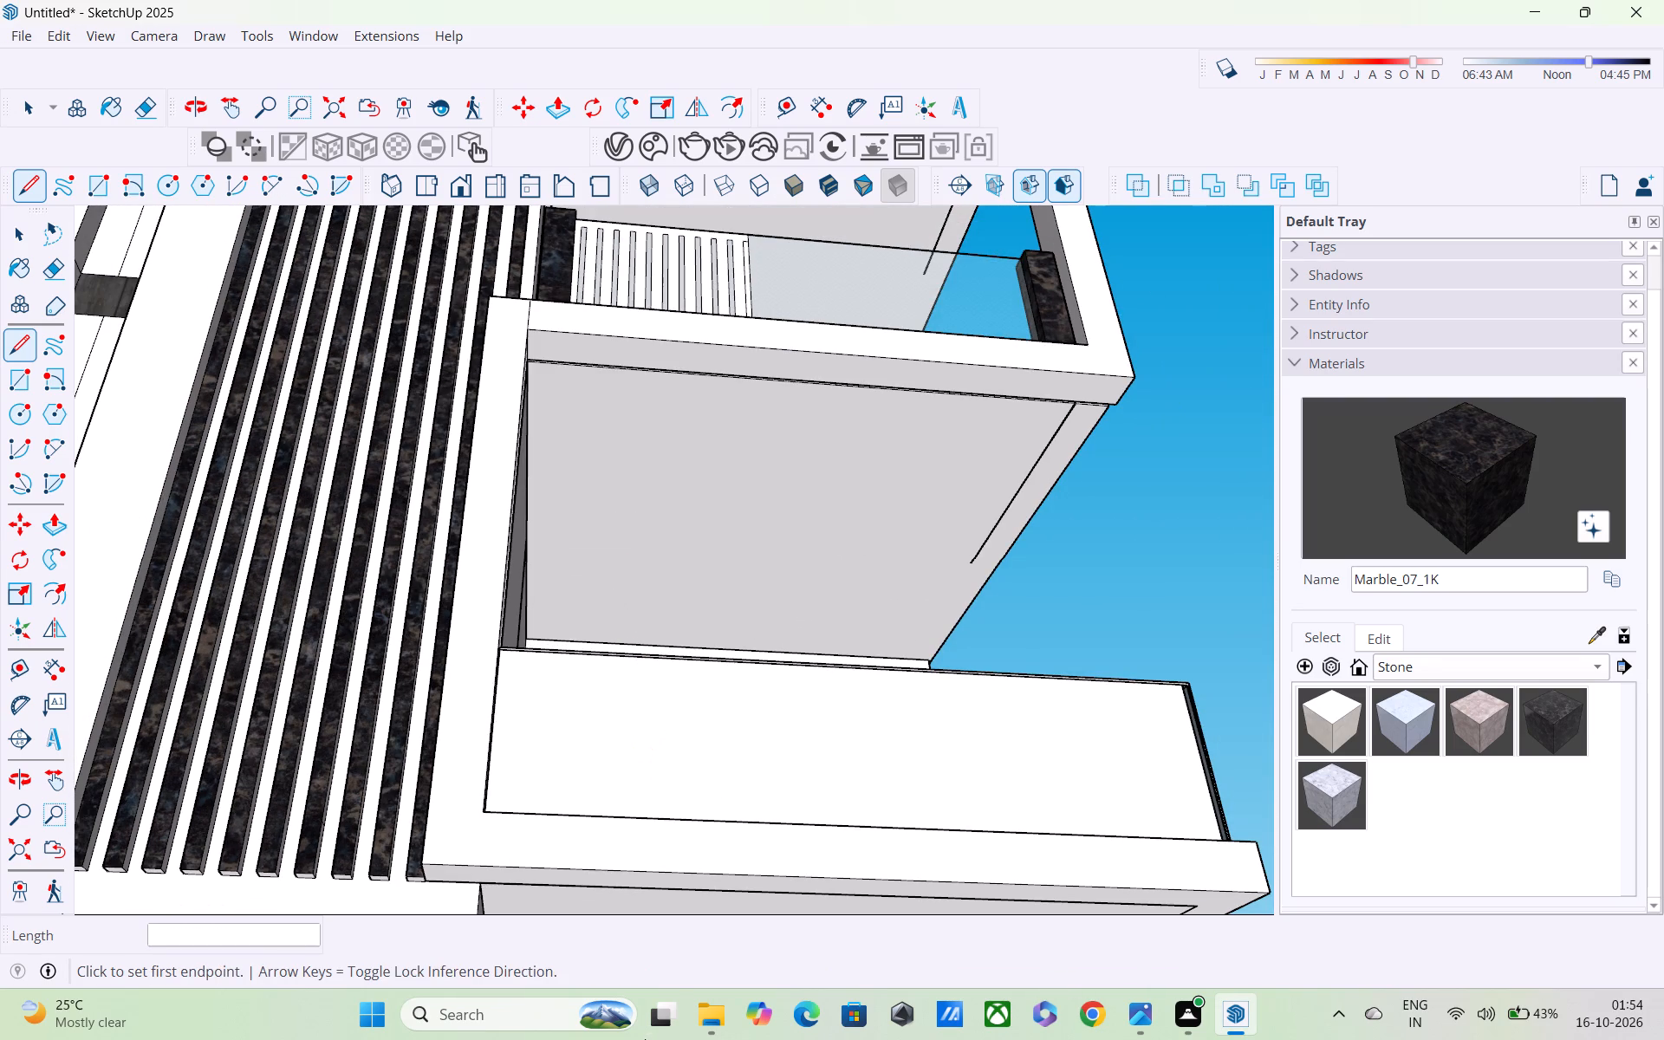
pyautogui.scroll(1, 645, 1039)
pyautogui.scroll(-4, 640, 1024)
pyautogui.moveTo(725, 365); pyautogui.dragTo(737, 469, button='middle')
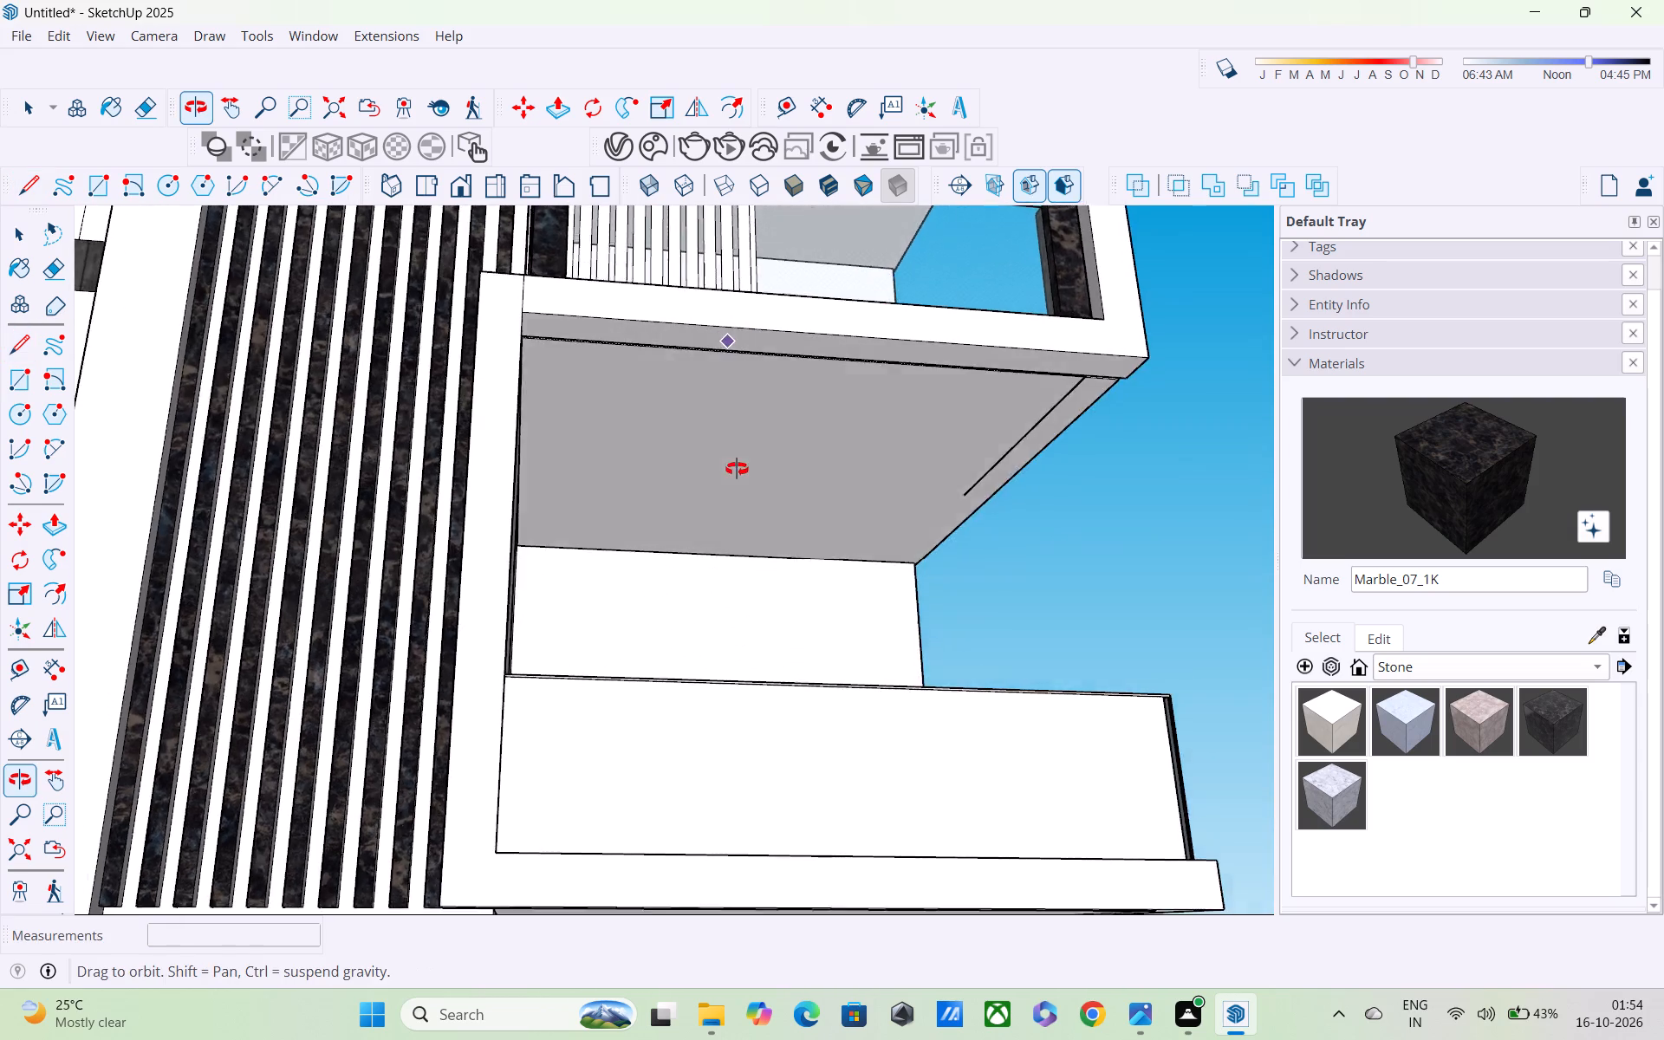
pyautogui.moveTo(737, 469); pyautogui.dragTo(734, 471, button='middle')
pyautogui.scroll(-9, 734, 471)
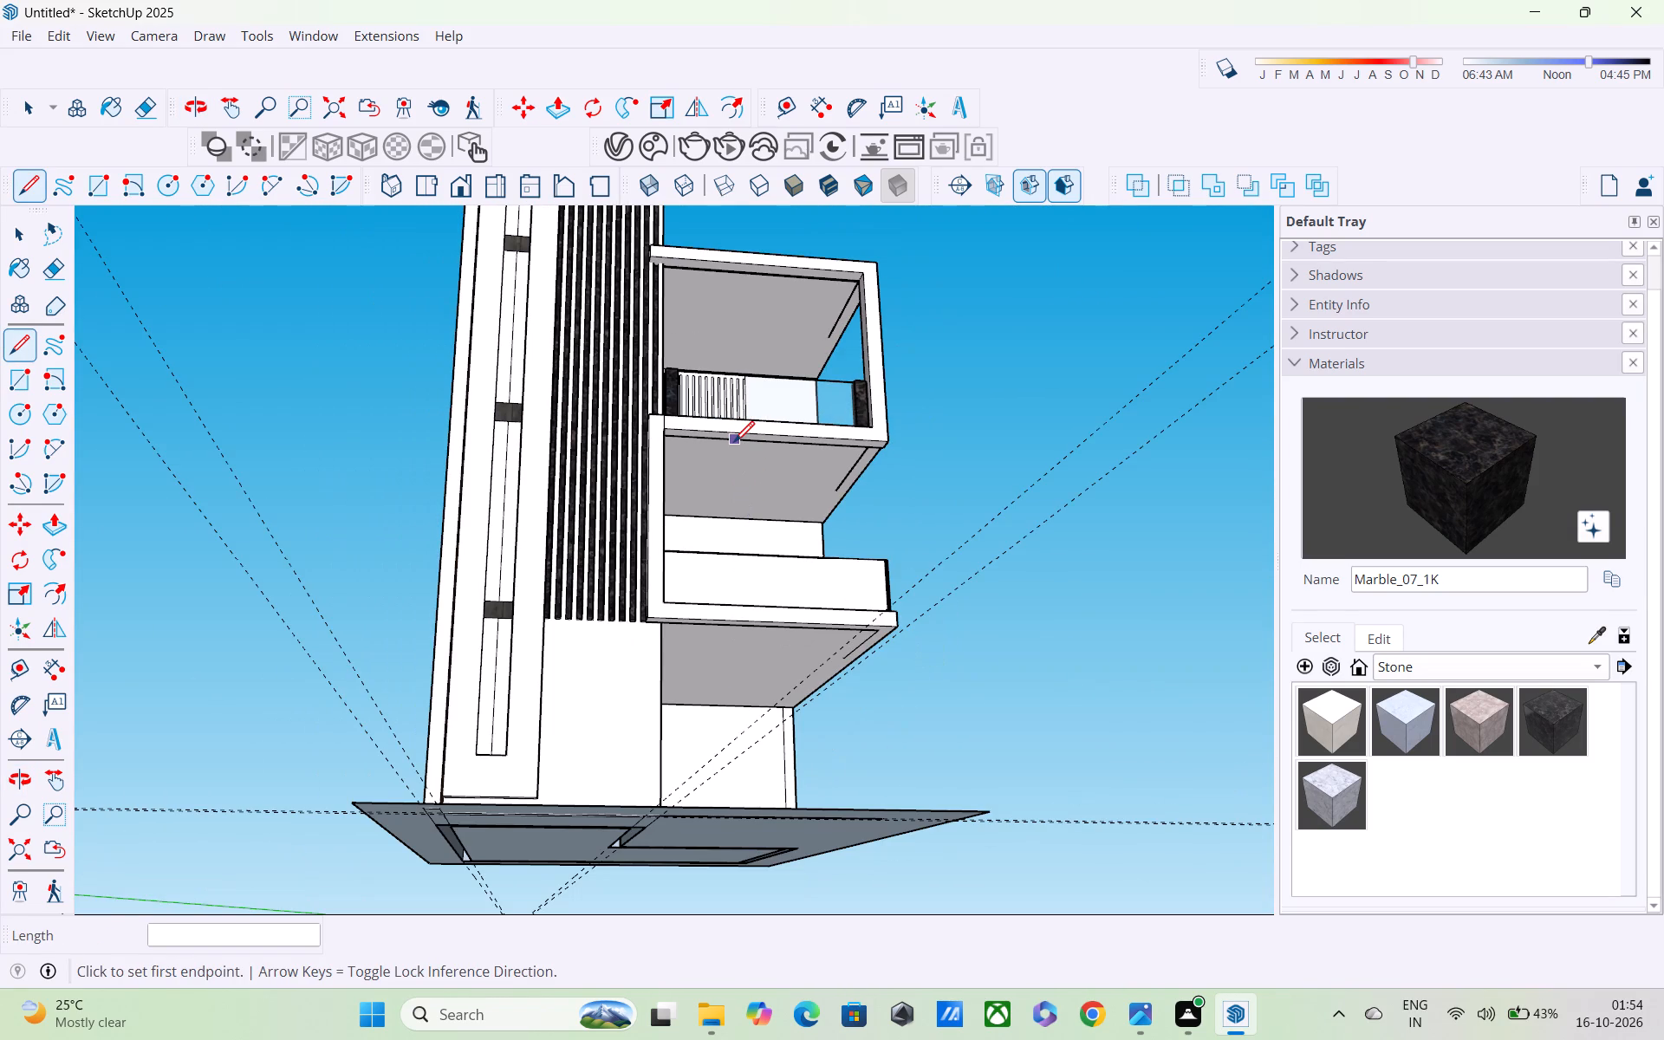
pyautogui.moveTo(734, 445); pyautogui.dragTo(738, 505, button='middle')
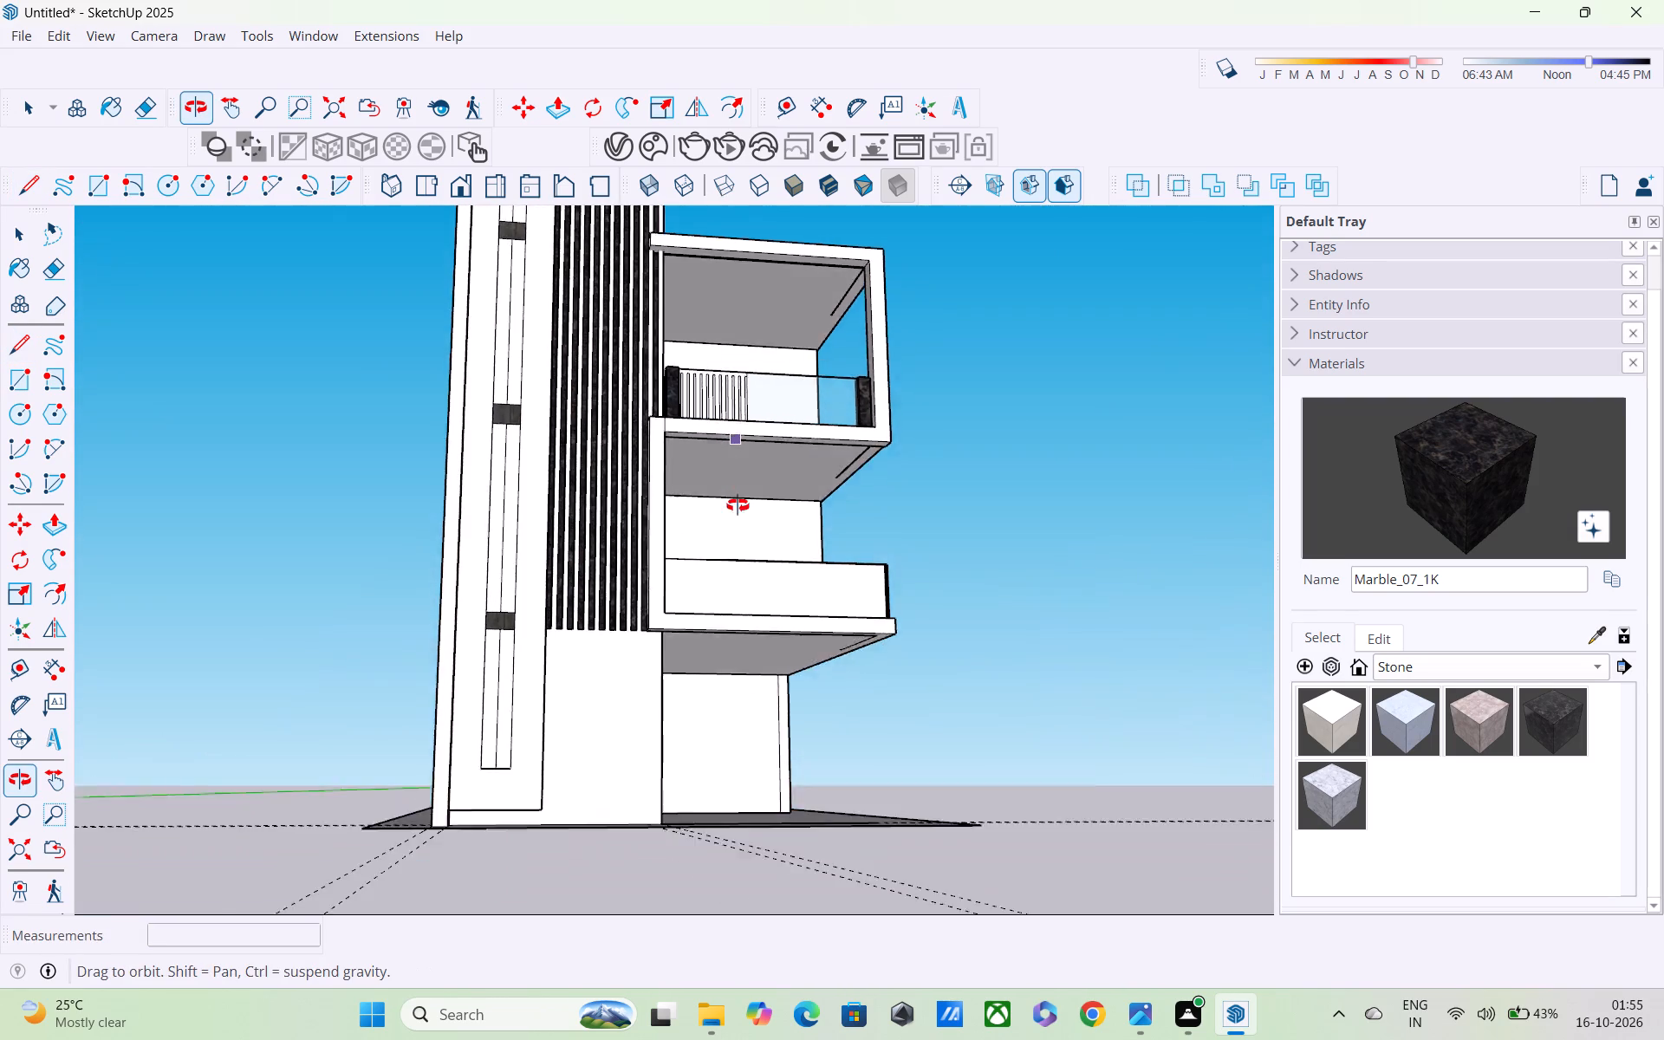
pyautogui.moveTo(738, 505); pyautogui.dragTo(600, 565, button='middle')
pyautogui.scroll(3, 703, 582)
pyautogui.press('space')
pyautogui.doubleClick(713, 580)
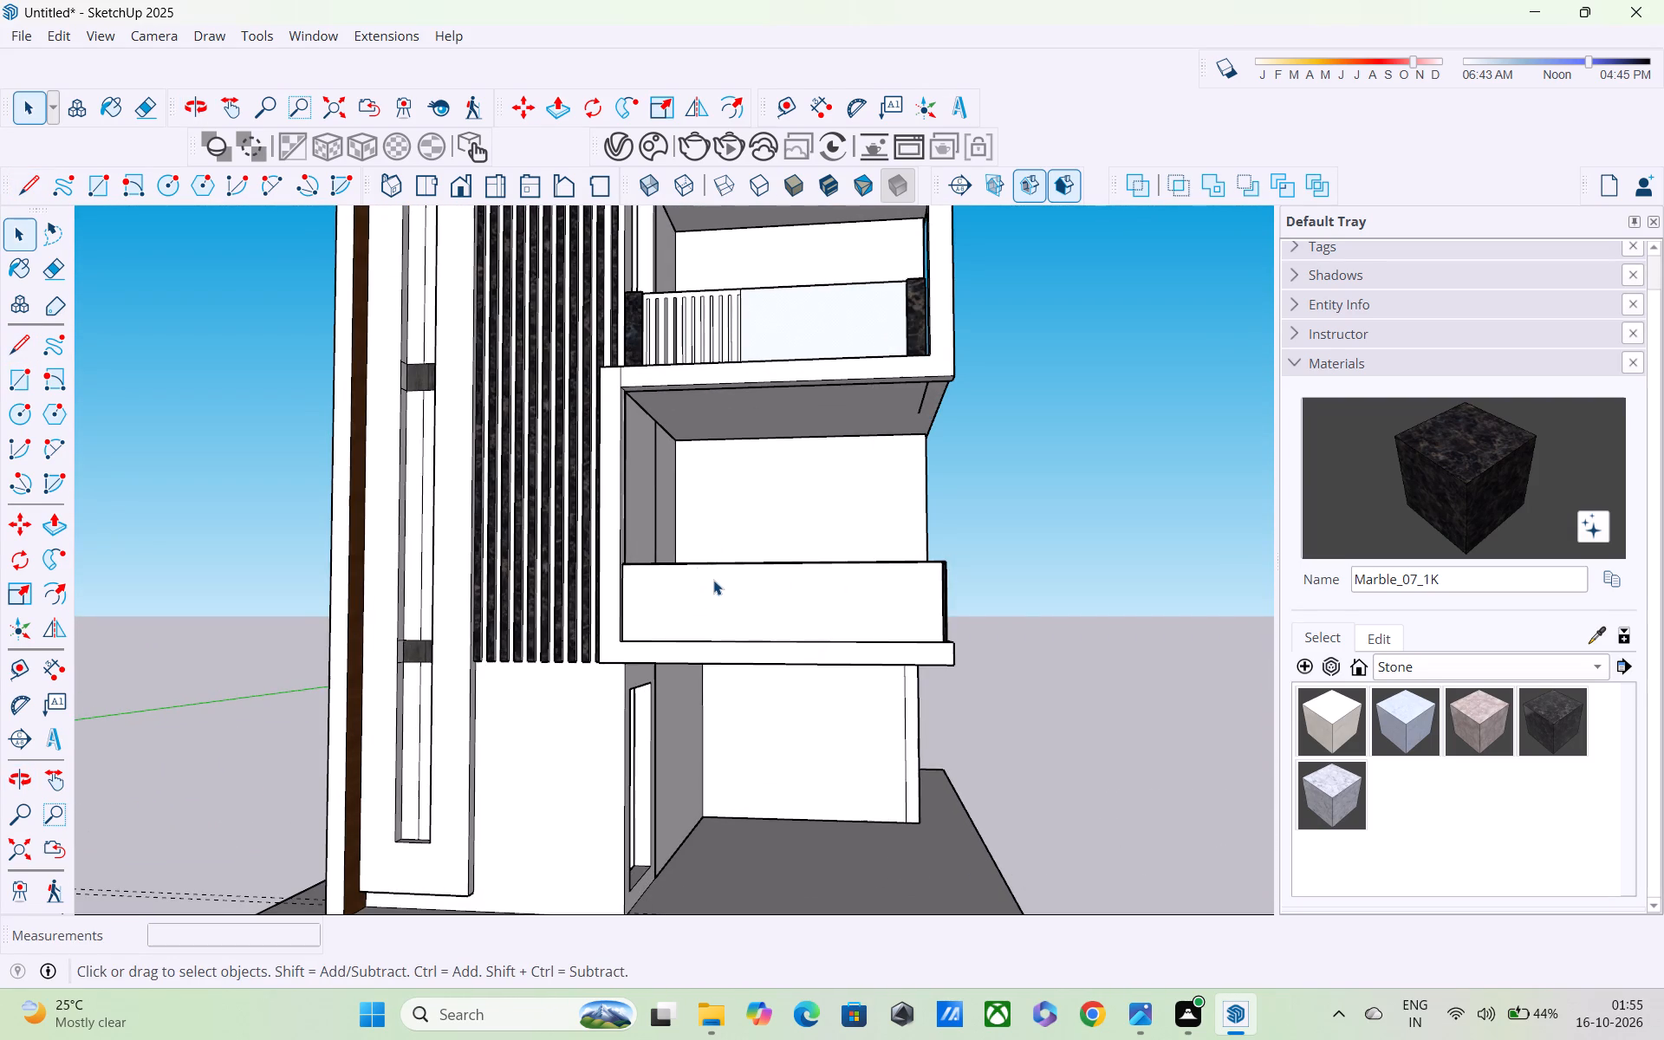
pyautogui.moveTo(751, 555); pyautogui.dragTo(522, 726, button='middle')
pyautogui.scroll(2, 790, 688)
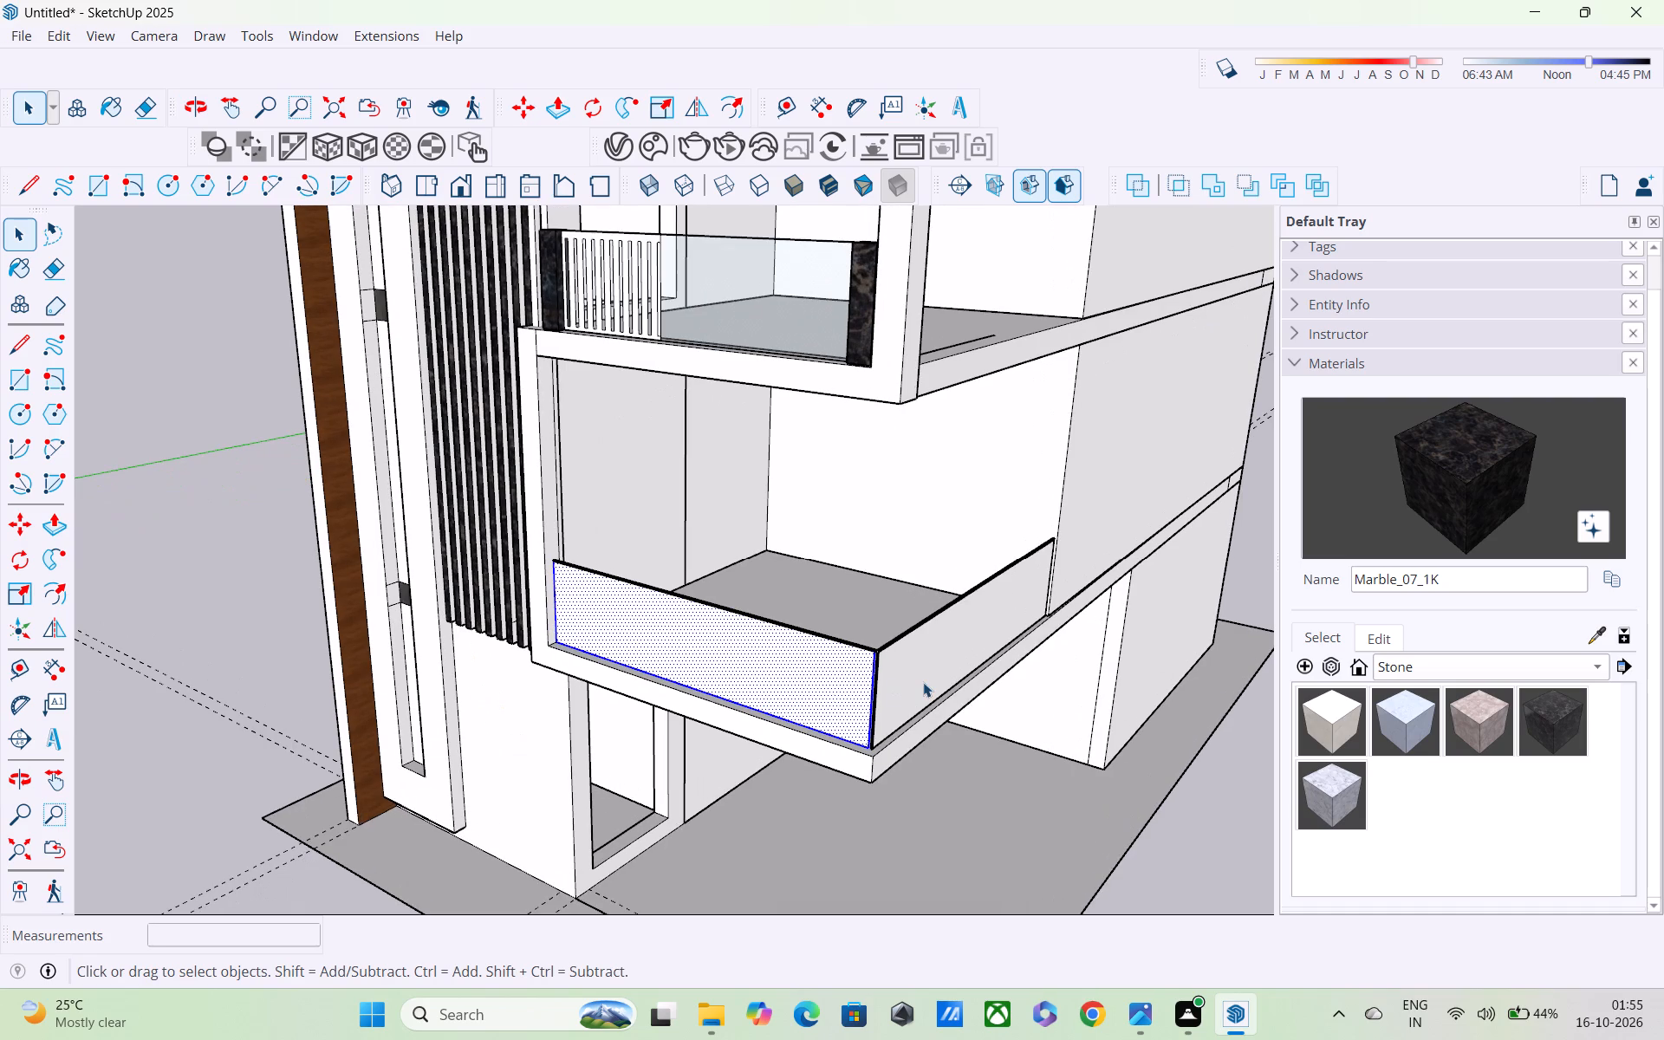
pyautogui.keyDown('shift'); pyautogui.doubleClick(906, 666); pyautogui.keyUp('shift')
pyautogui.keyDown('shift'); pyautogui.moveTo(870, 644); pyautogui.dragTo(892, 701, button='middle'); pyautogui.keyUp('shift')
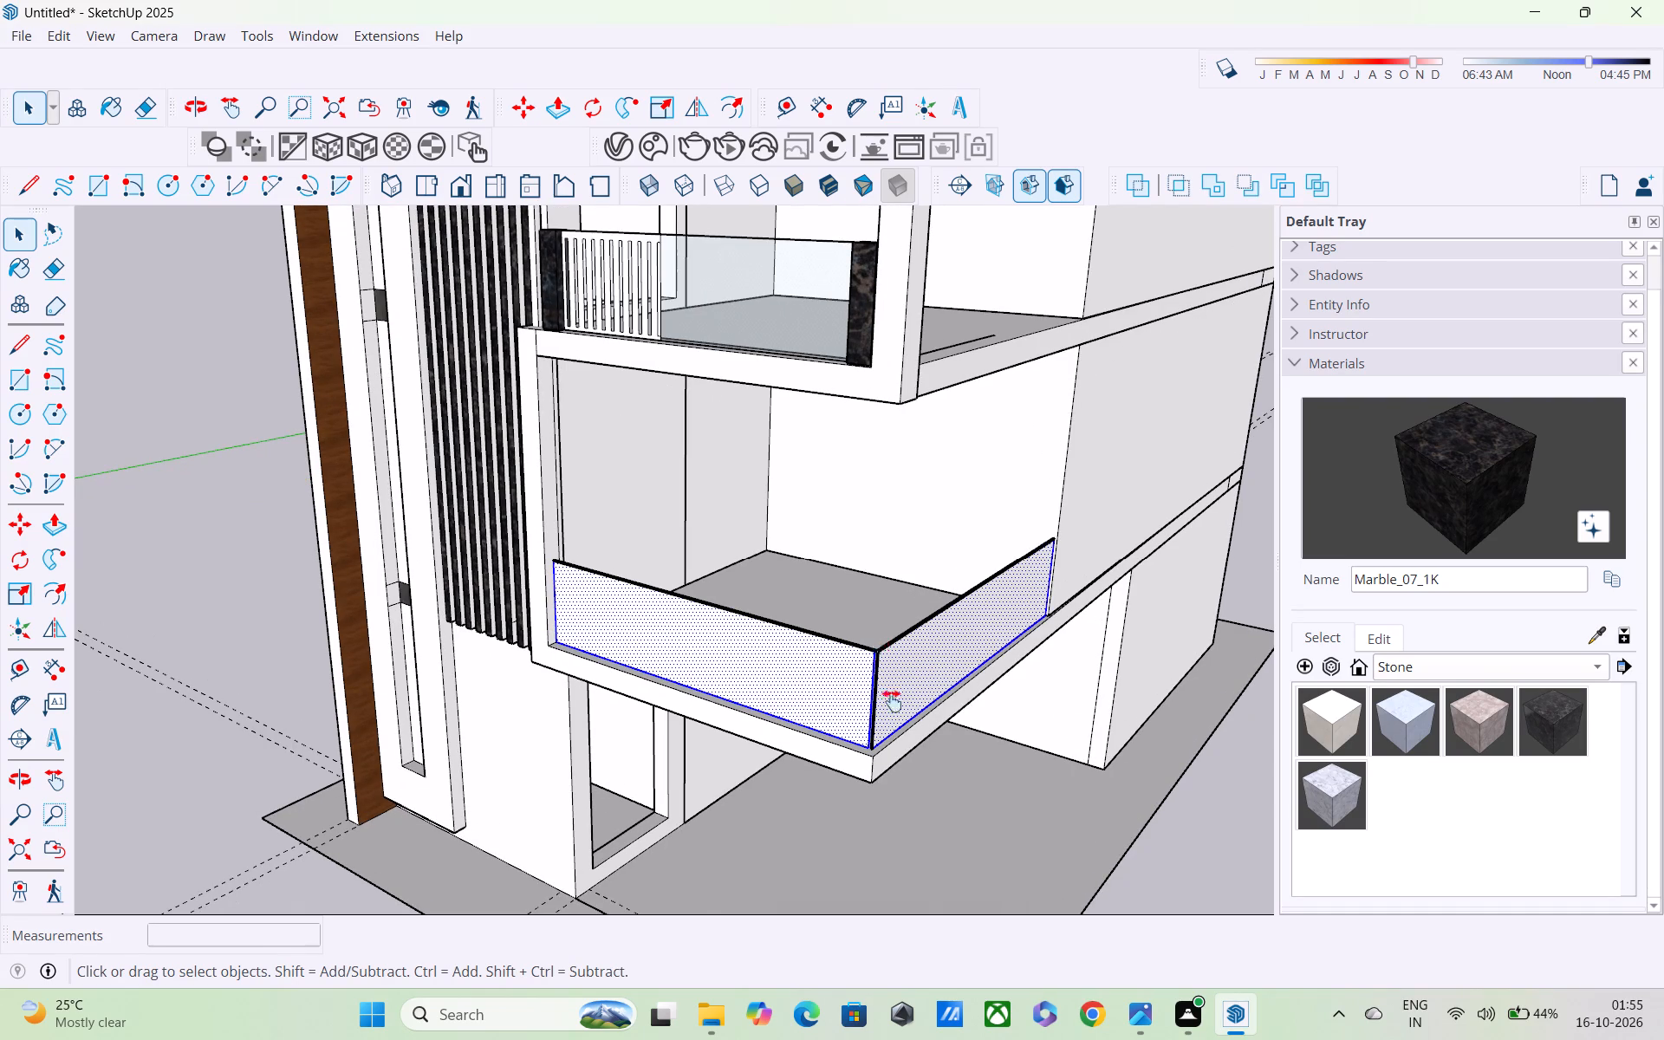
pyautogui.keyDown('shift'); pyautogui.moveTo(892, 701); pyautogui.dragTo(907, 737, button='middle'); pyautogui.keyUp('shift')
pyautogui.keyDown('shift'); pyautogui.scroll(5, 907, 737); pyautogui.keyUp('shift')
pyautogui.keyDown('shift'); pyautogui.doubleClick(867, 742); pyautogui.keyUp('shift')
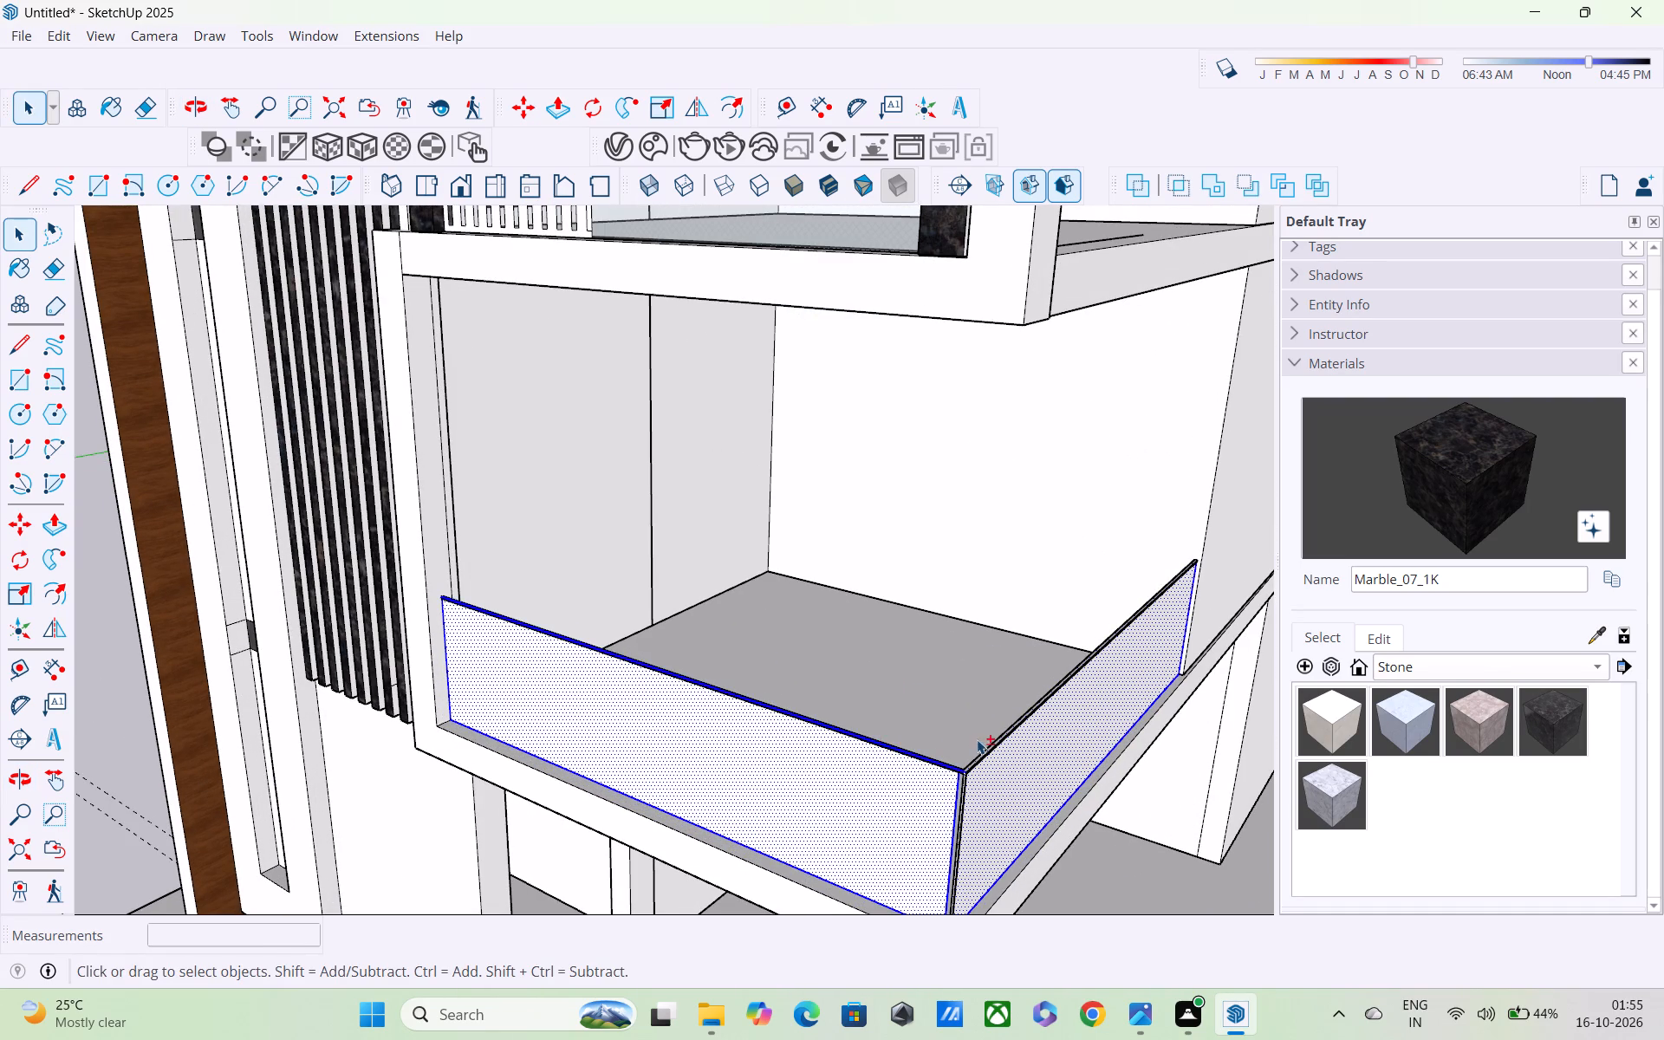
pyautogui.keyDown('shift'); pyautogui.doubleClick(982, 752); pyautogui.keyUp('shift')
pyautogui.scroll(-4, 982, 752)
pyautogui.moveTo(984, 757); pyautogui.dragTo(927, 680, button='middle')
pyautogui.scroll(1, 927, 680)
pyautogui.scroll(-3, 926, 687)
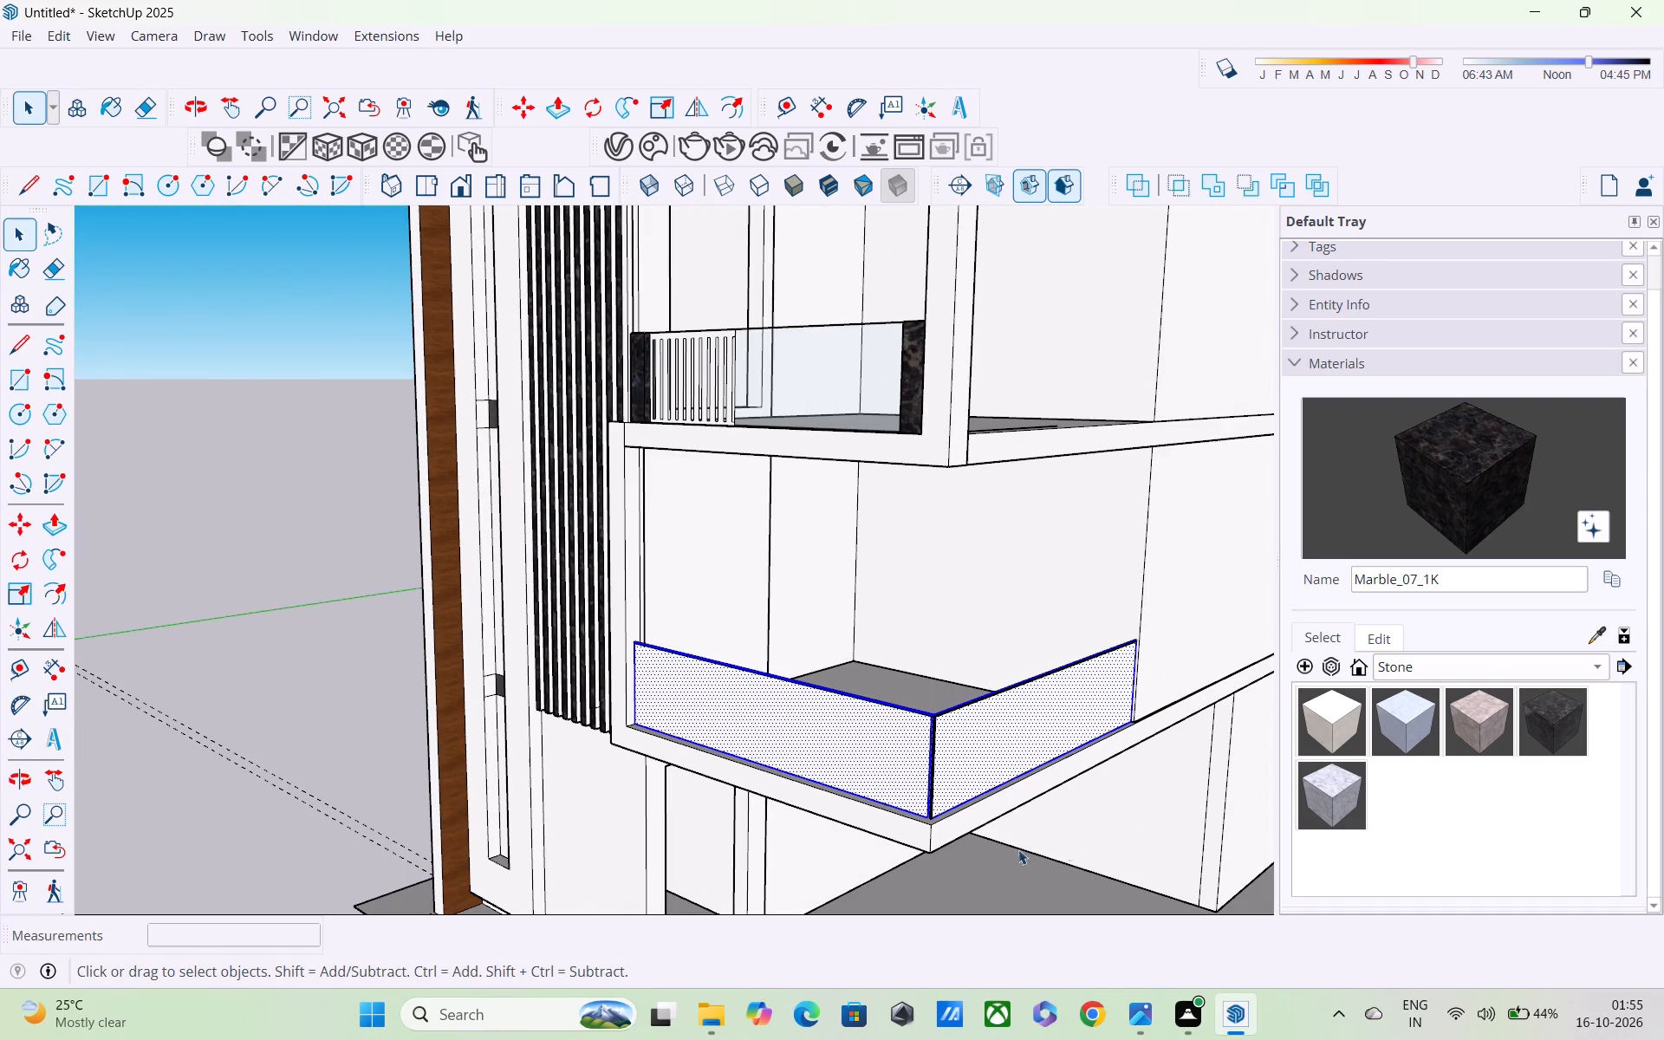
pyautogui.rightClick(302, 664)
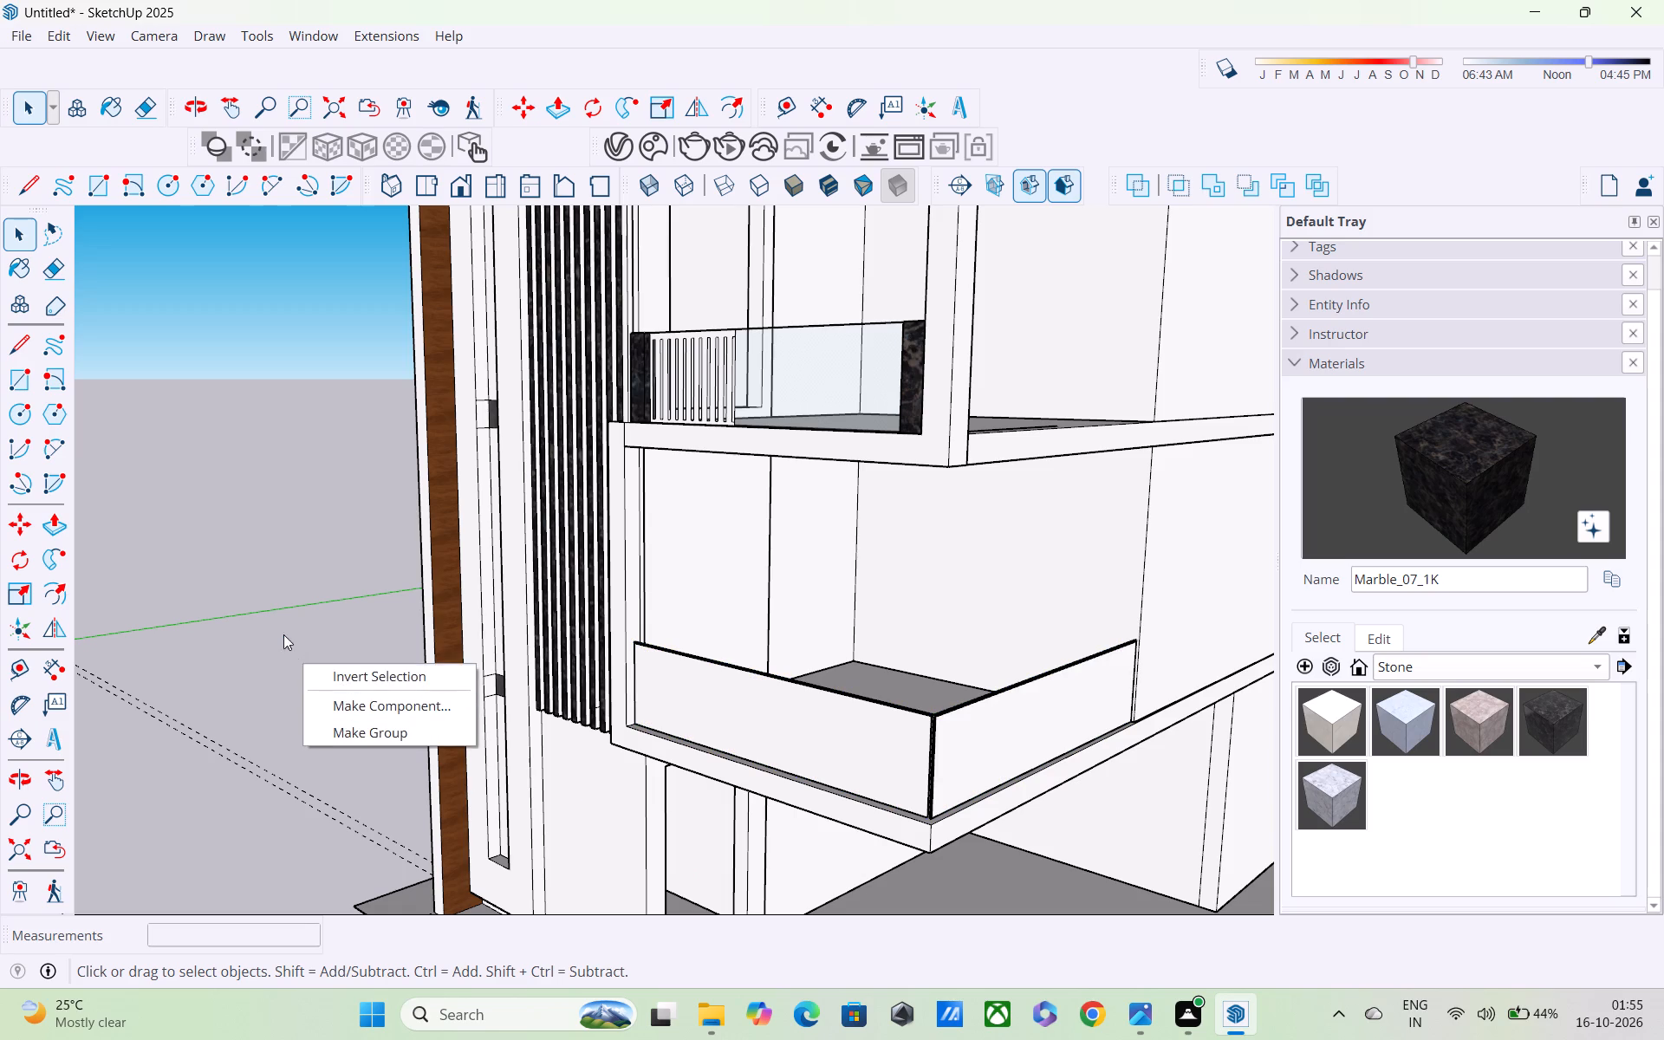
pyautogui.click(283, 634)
# Select the lower balcony's front and side railing panels together with their top rails and make them one group.
pyautogui.doubleClick(734, 696)
pyautogui.moveTo(747, 682); pyautogui.dragTo(825, 762, button='middle')
pyautogui.keyDown('shift'); pyautogui.scroll(4, 816, 703); pyautogui.keyUp('shift')
pyautogui.keyDown('shift'); pyautogui.doubleClick(815, 691); pyautogui.keyUp('shift')
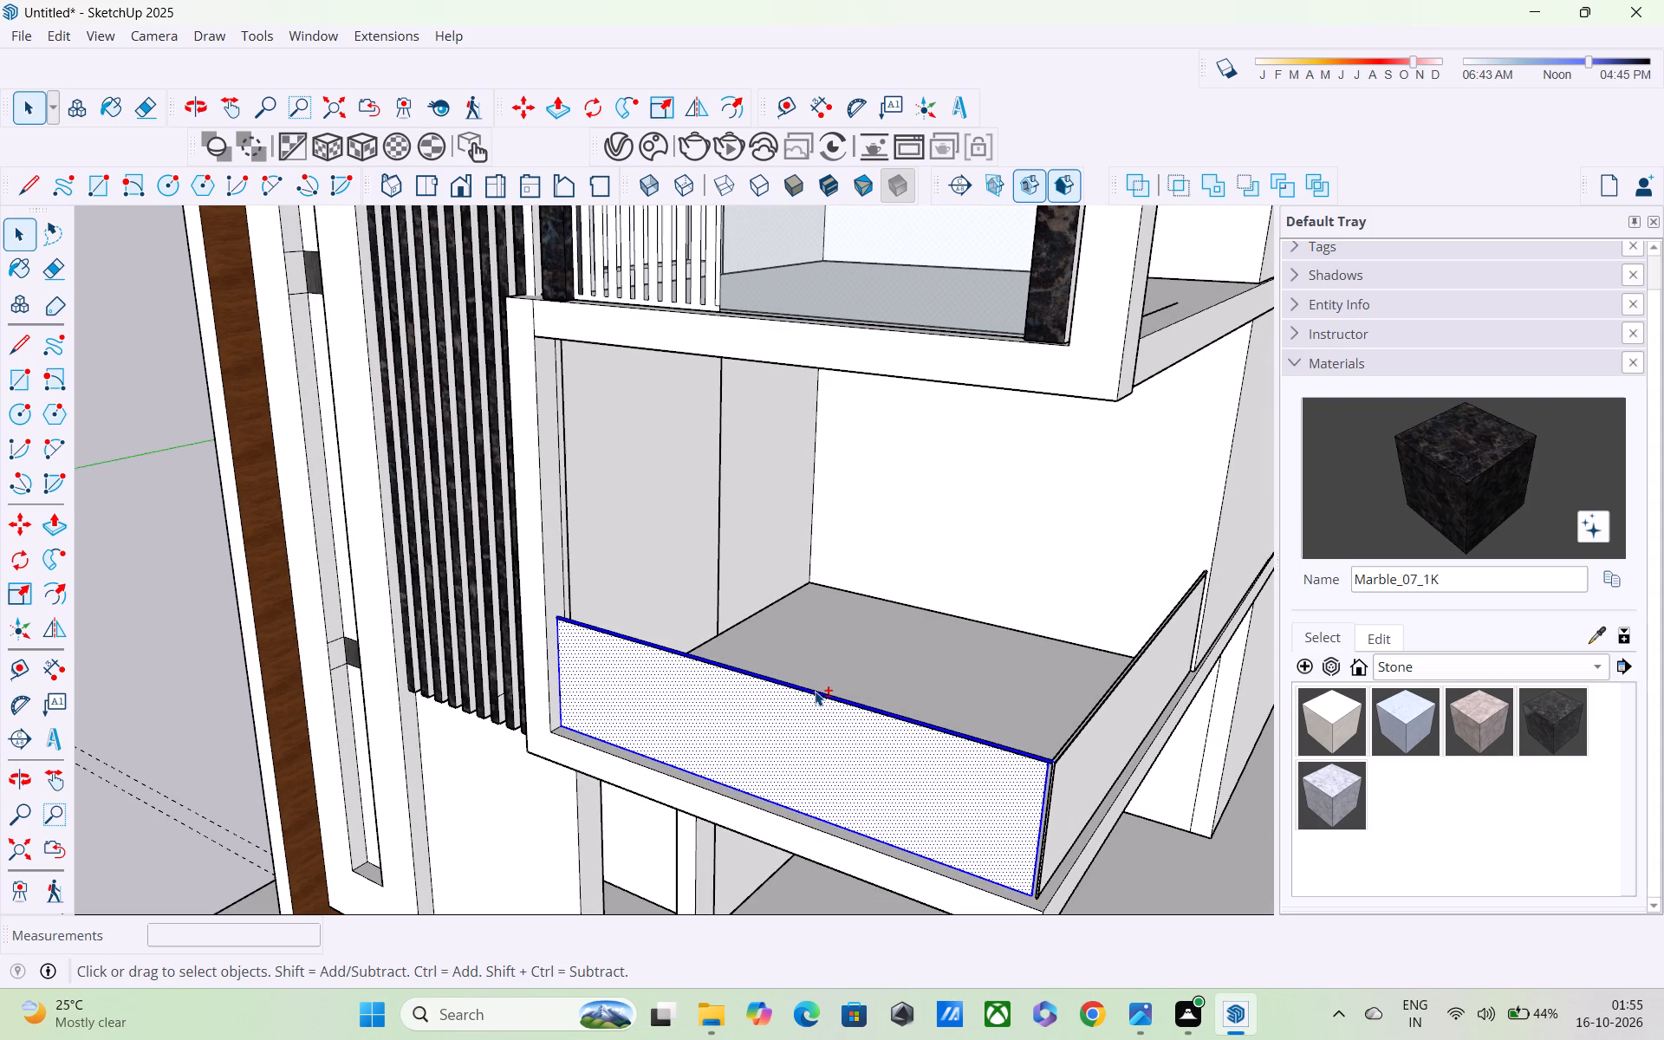
pyautogui.keyDown('shift'); pyautogui.click(1115, 777); pyautogui.keyUp('shift')
pyautogui.keyDown('shift'); pyautogui.click(1102, 770); pyautogui.keyUp('shift')
pyautogui.keyDown('shift'); pyautogui.doubleClick(1090, 754); pyautogui.keyUp('shift')
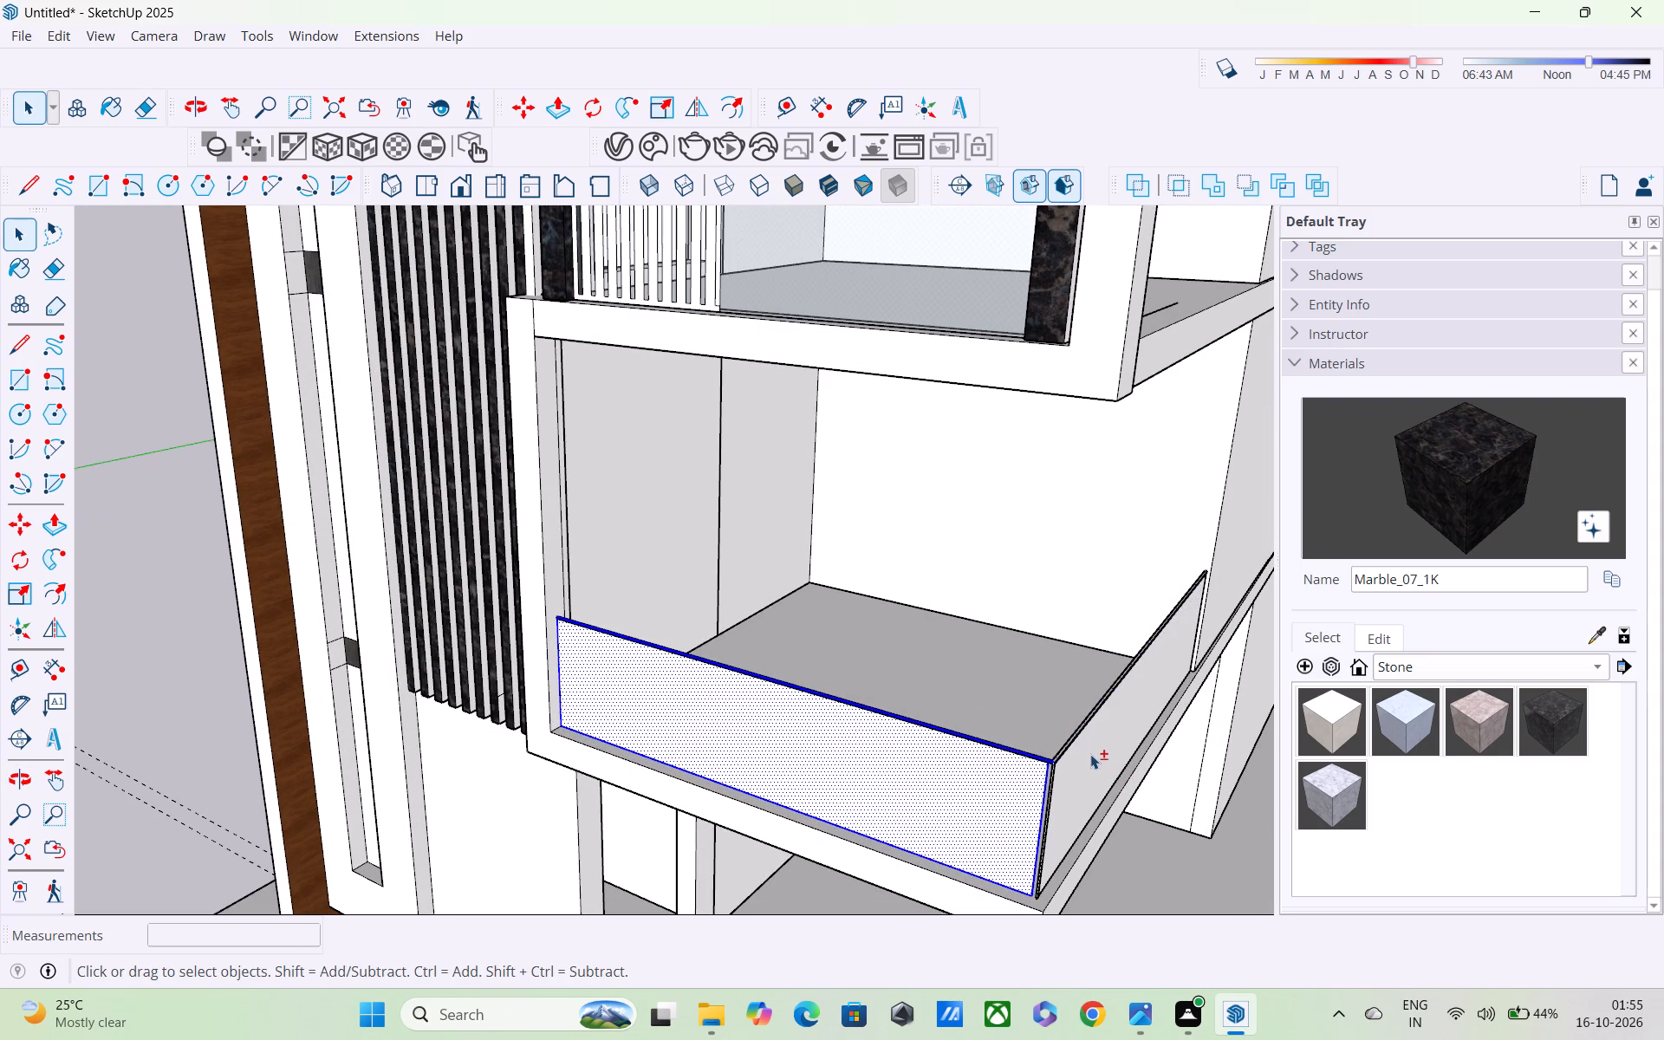
pyautogui.keyDown('shift'); pyautogui.doubleClick(1080, 736); pyautogui.keyUp('shift')
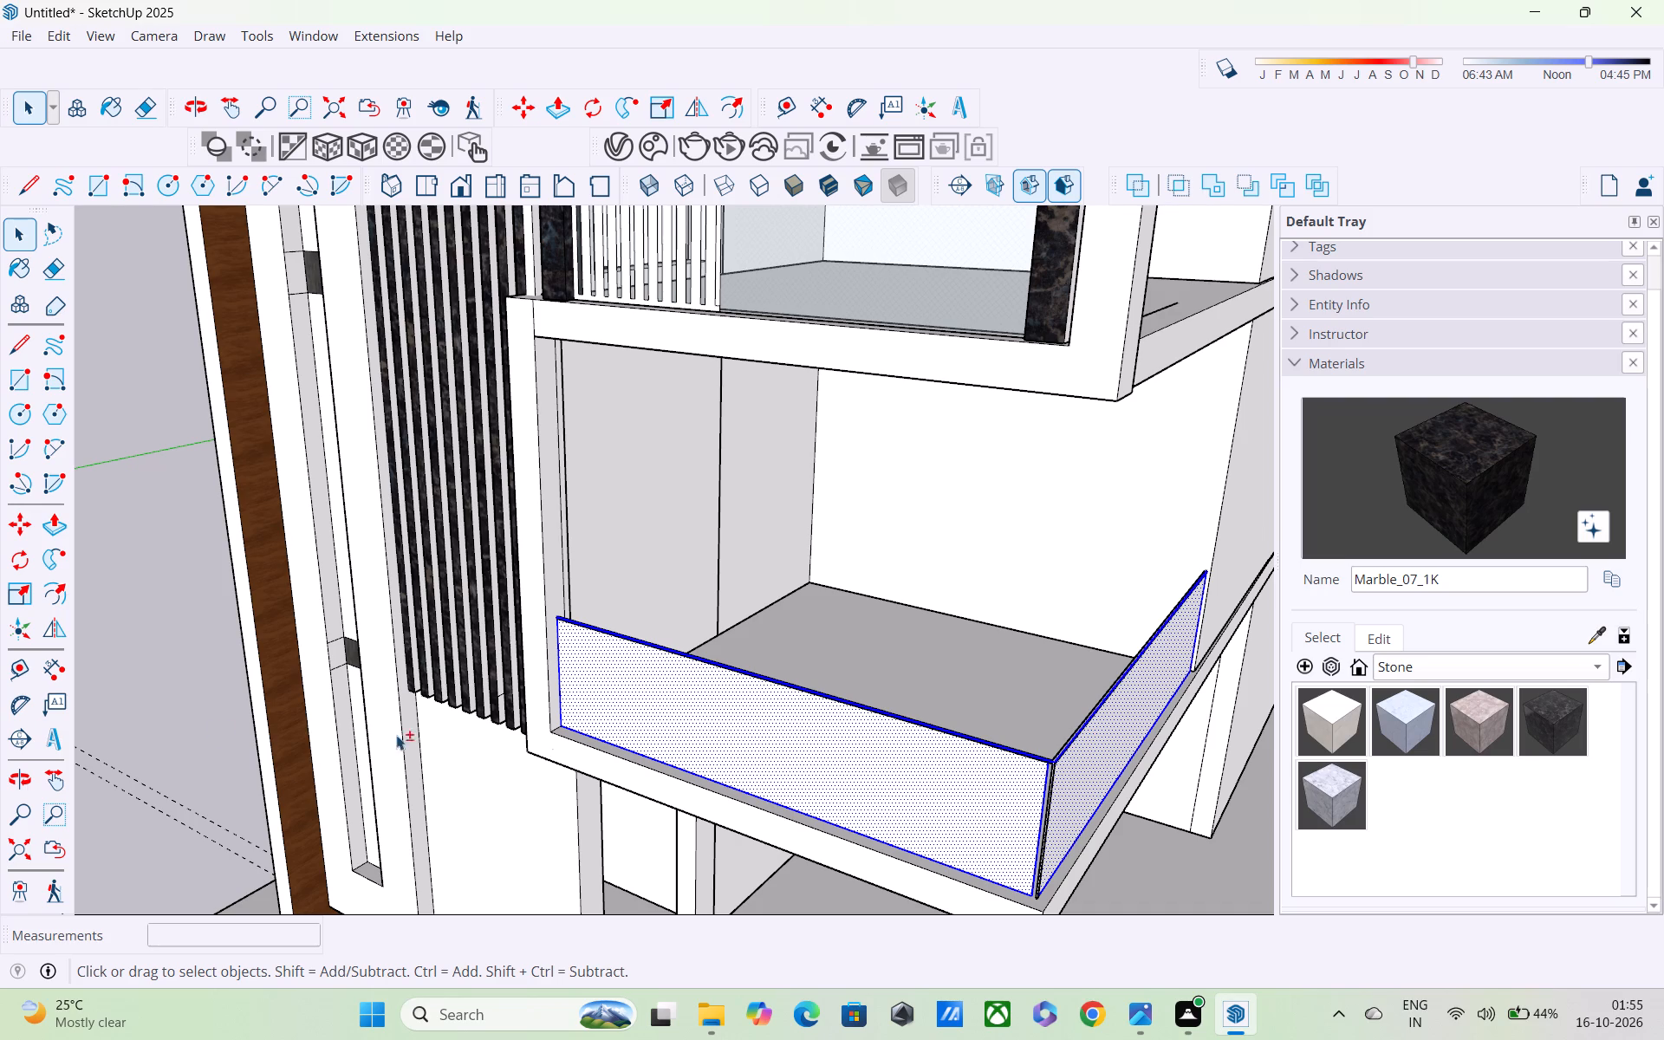
pyautogui.click(54, 32)
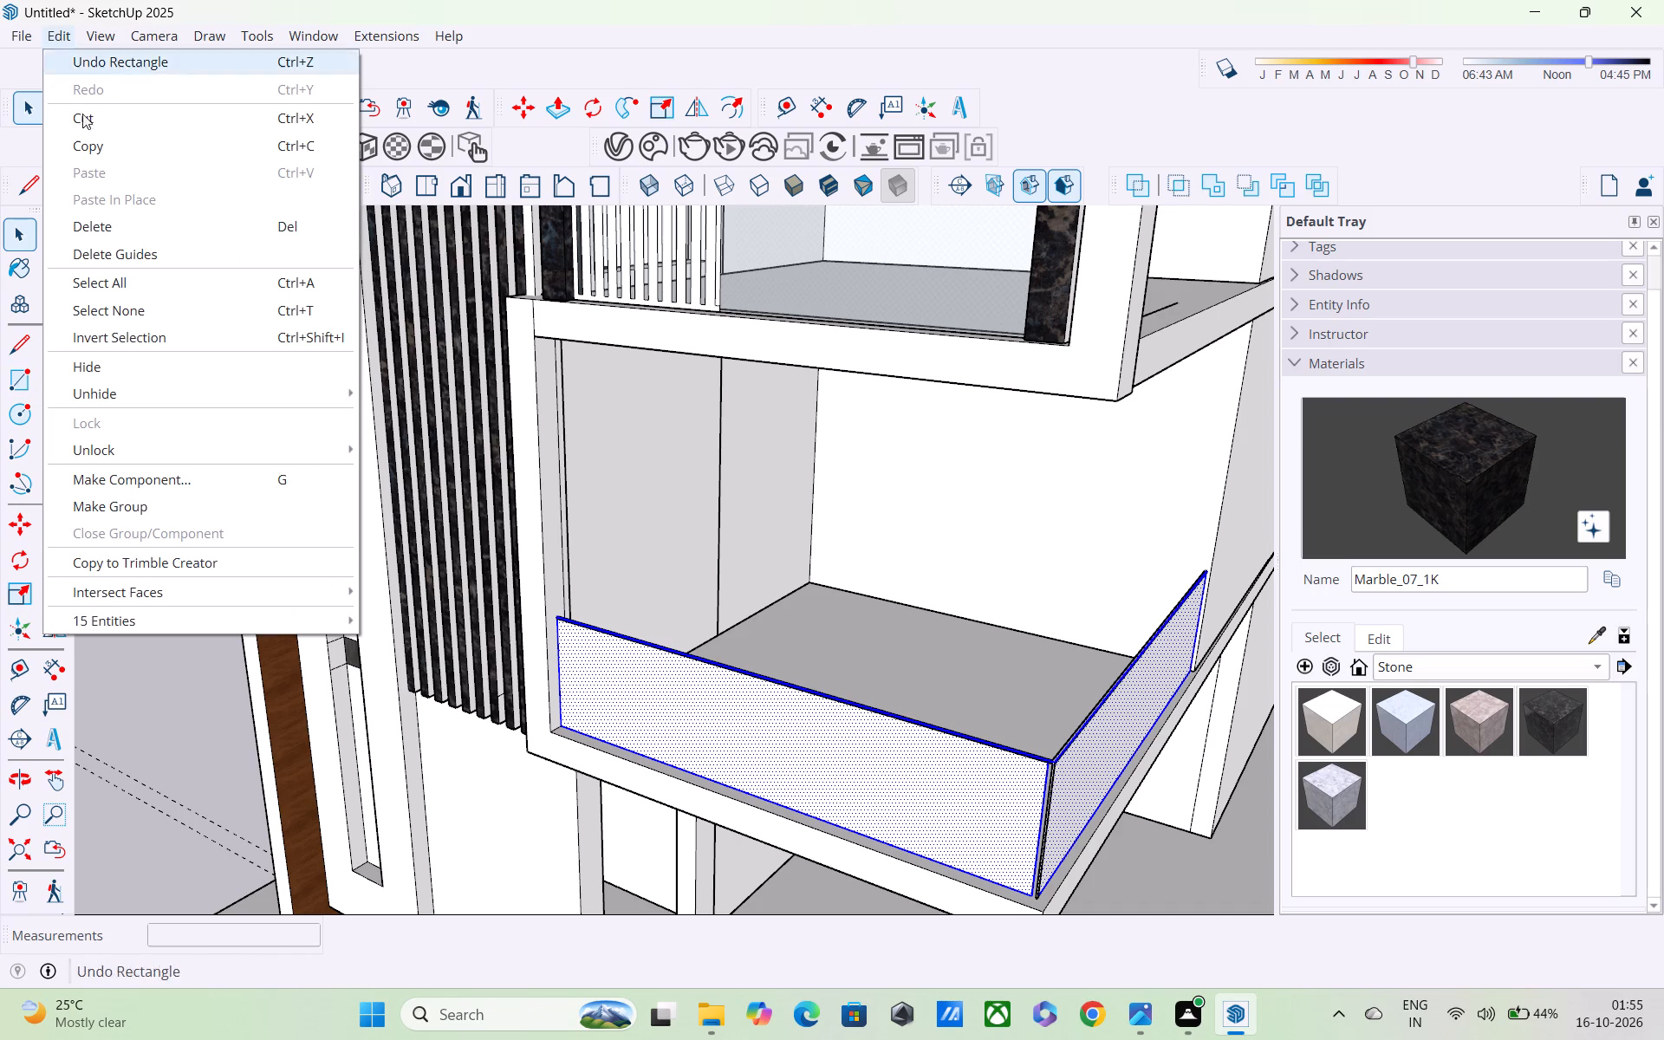
pyautogui.click(195, 498)
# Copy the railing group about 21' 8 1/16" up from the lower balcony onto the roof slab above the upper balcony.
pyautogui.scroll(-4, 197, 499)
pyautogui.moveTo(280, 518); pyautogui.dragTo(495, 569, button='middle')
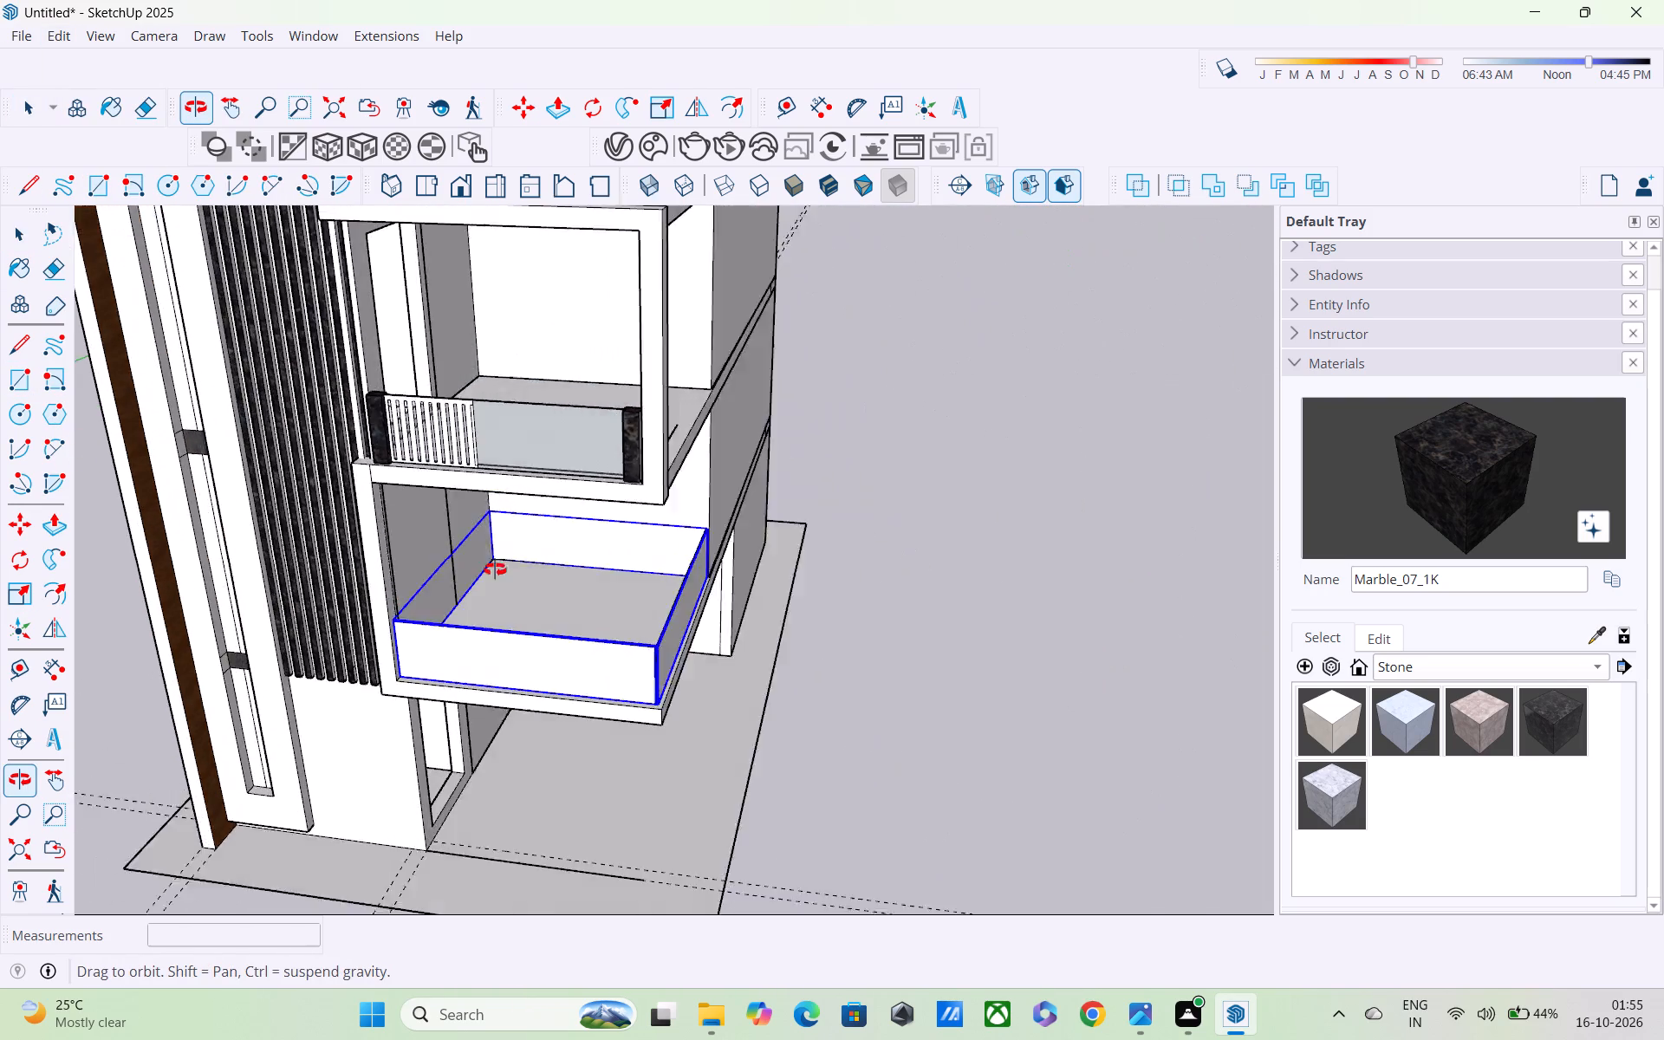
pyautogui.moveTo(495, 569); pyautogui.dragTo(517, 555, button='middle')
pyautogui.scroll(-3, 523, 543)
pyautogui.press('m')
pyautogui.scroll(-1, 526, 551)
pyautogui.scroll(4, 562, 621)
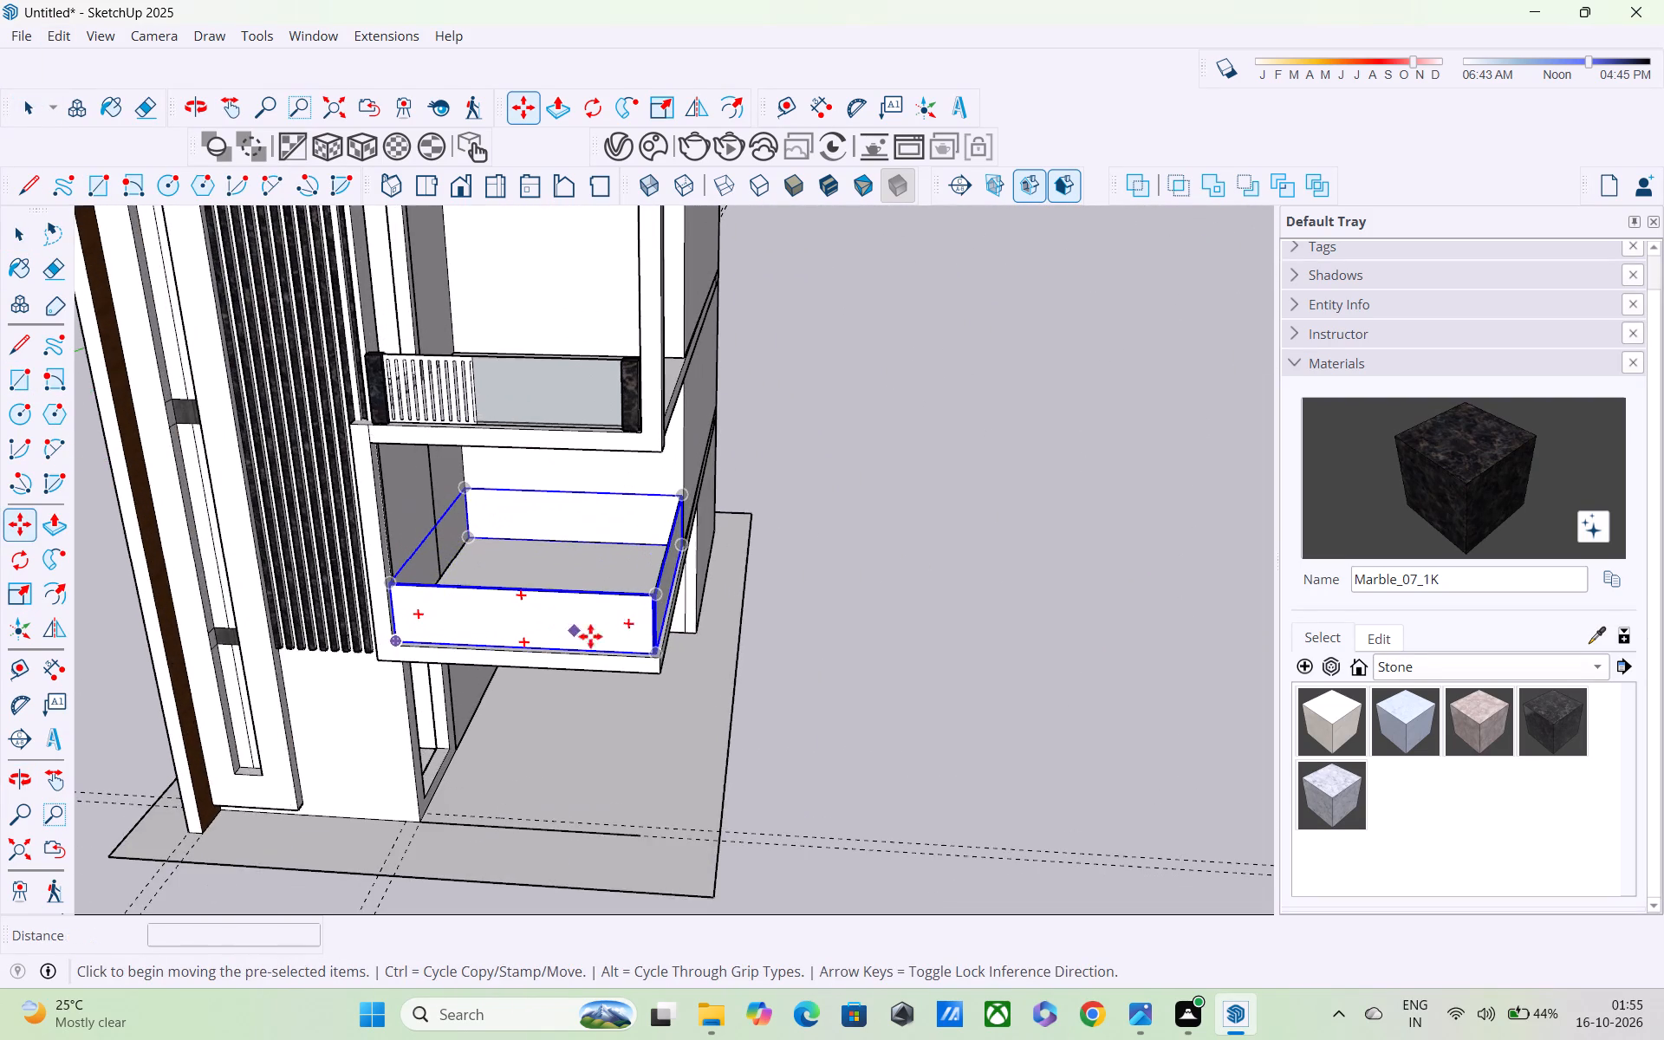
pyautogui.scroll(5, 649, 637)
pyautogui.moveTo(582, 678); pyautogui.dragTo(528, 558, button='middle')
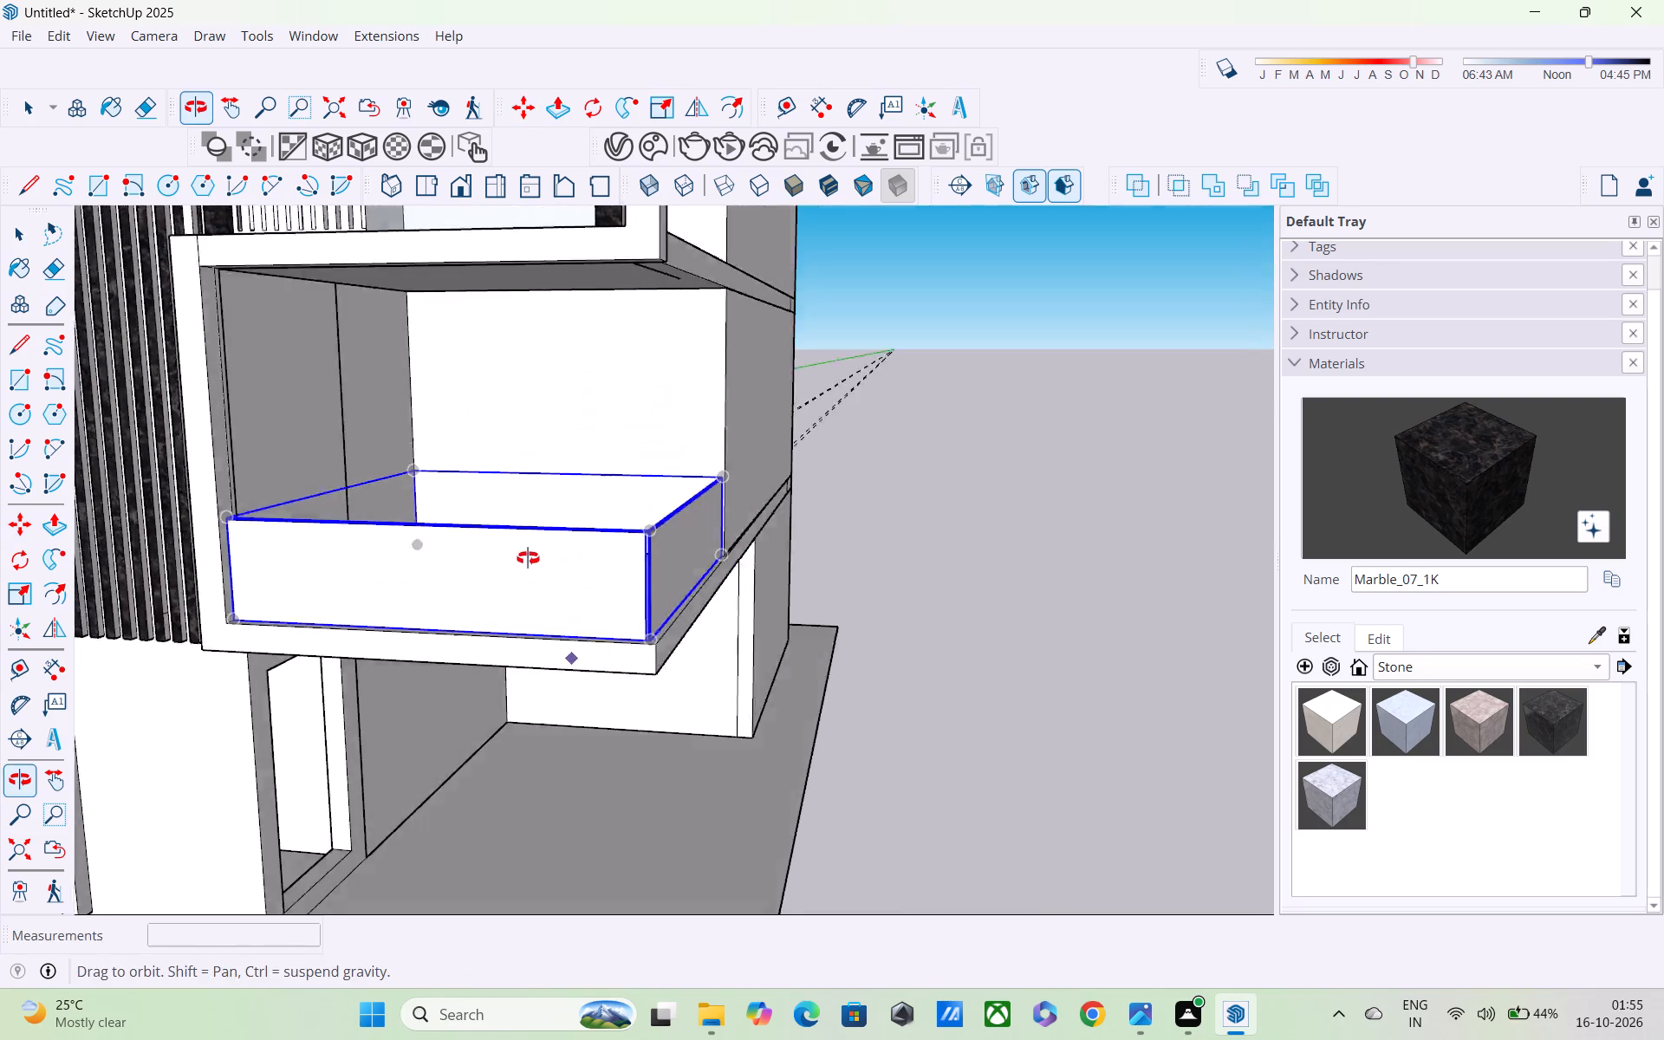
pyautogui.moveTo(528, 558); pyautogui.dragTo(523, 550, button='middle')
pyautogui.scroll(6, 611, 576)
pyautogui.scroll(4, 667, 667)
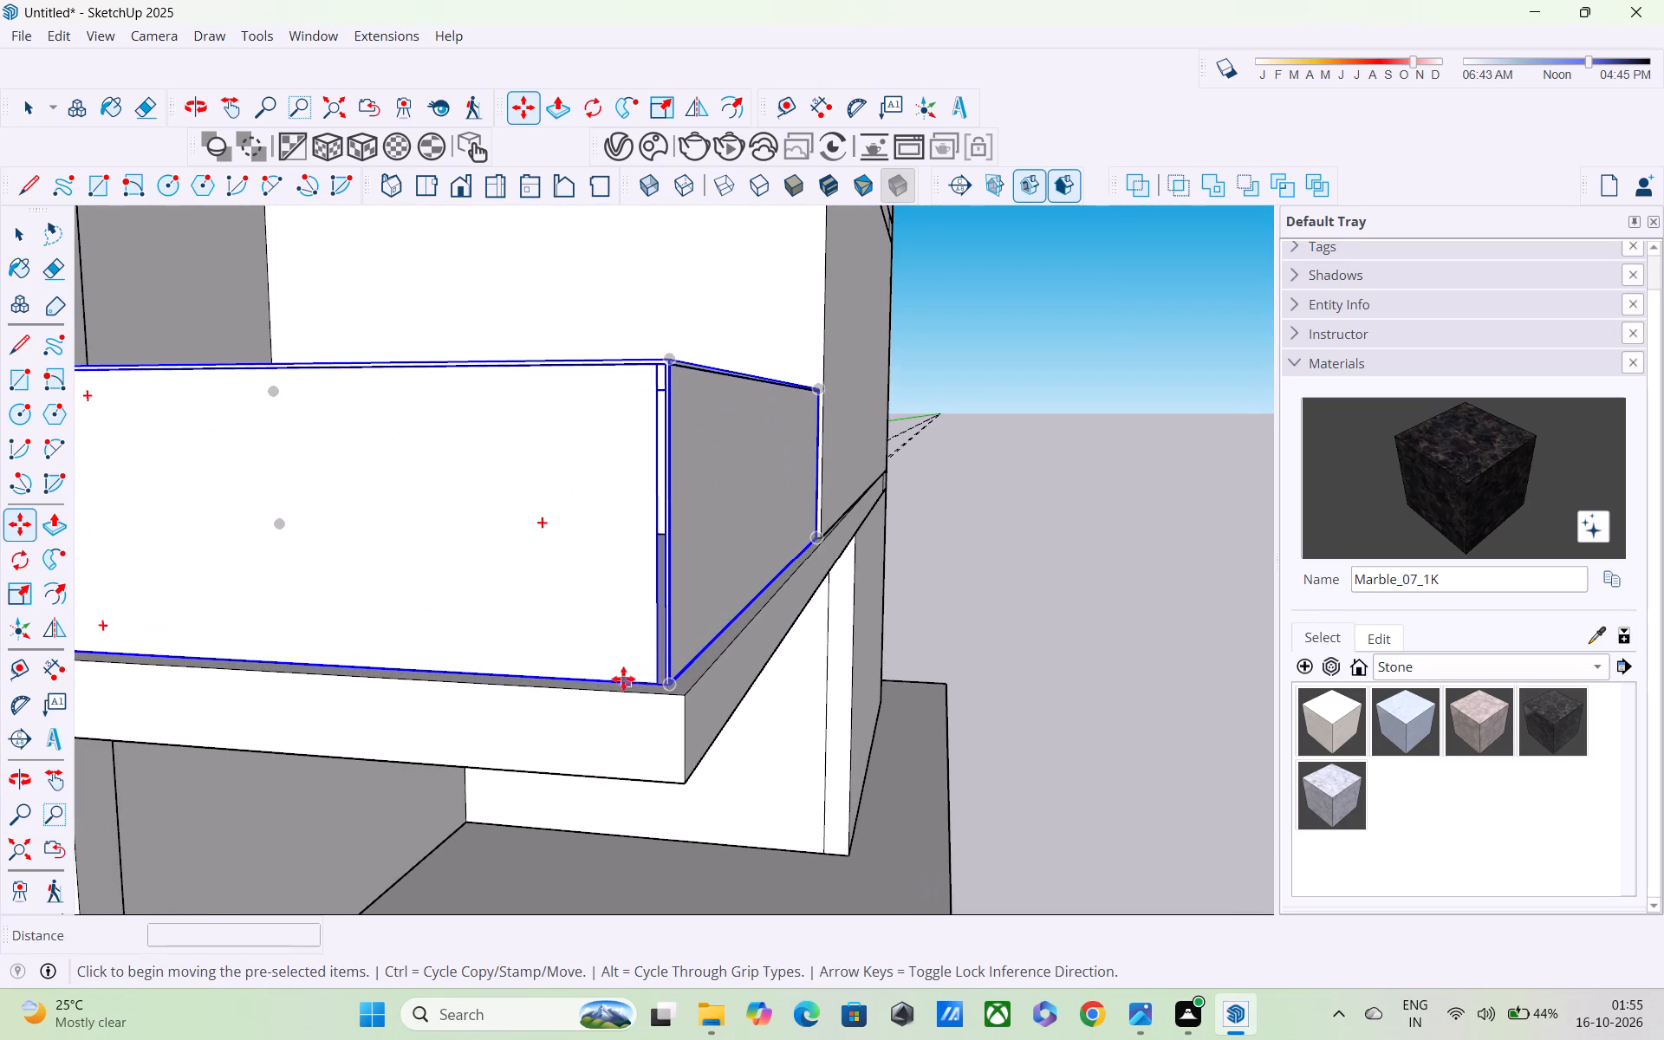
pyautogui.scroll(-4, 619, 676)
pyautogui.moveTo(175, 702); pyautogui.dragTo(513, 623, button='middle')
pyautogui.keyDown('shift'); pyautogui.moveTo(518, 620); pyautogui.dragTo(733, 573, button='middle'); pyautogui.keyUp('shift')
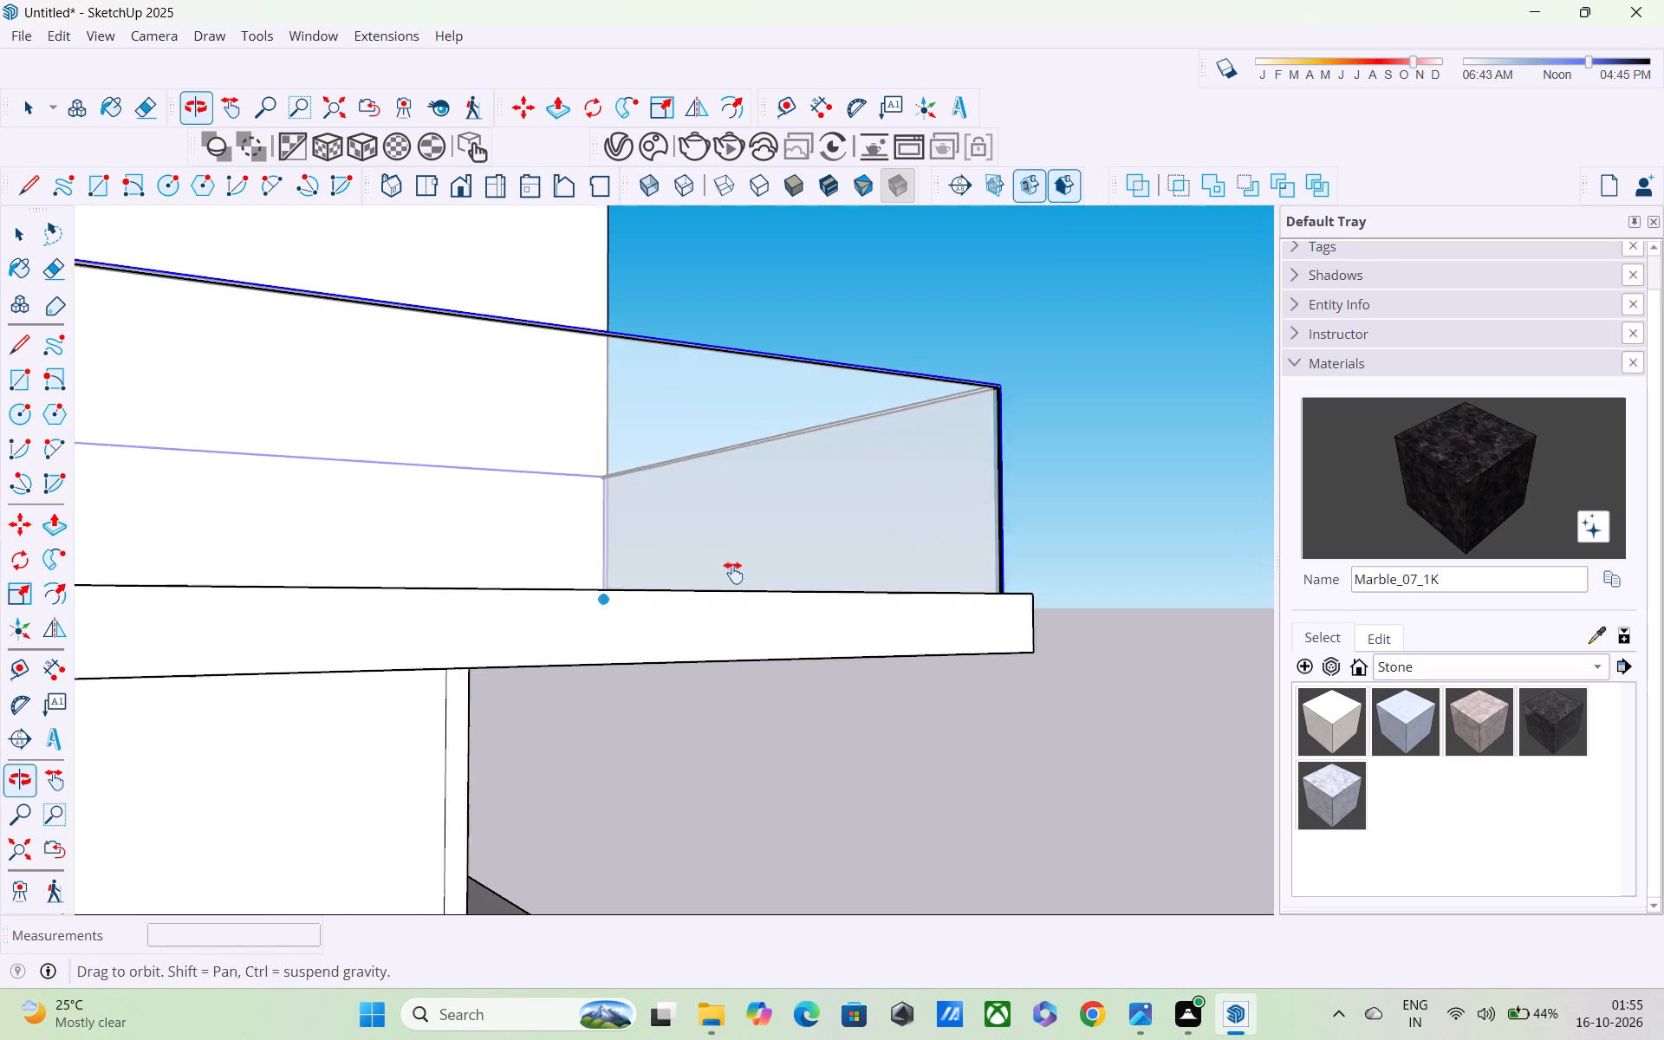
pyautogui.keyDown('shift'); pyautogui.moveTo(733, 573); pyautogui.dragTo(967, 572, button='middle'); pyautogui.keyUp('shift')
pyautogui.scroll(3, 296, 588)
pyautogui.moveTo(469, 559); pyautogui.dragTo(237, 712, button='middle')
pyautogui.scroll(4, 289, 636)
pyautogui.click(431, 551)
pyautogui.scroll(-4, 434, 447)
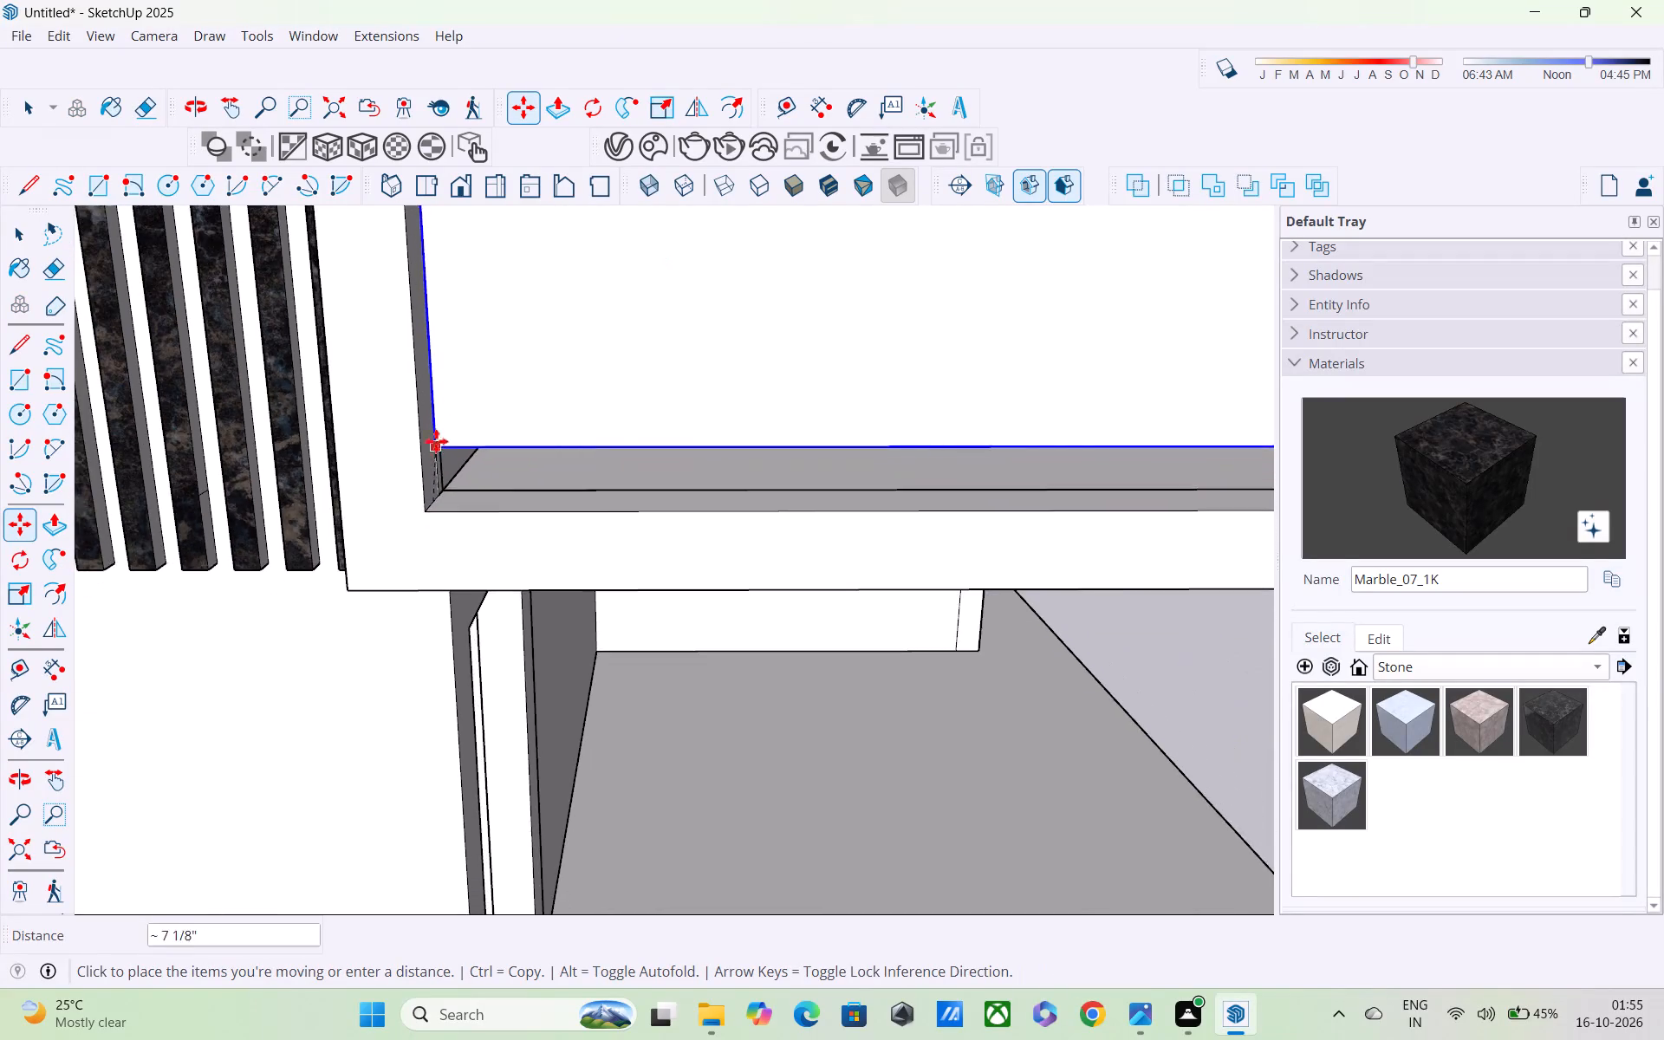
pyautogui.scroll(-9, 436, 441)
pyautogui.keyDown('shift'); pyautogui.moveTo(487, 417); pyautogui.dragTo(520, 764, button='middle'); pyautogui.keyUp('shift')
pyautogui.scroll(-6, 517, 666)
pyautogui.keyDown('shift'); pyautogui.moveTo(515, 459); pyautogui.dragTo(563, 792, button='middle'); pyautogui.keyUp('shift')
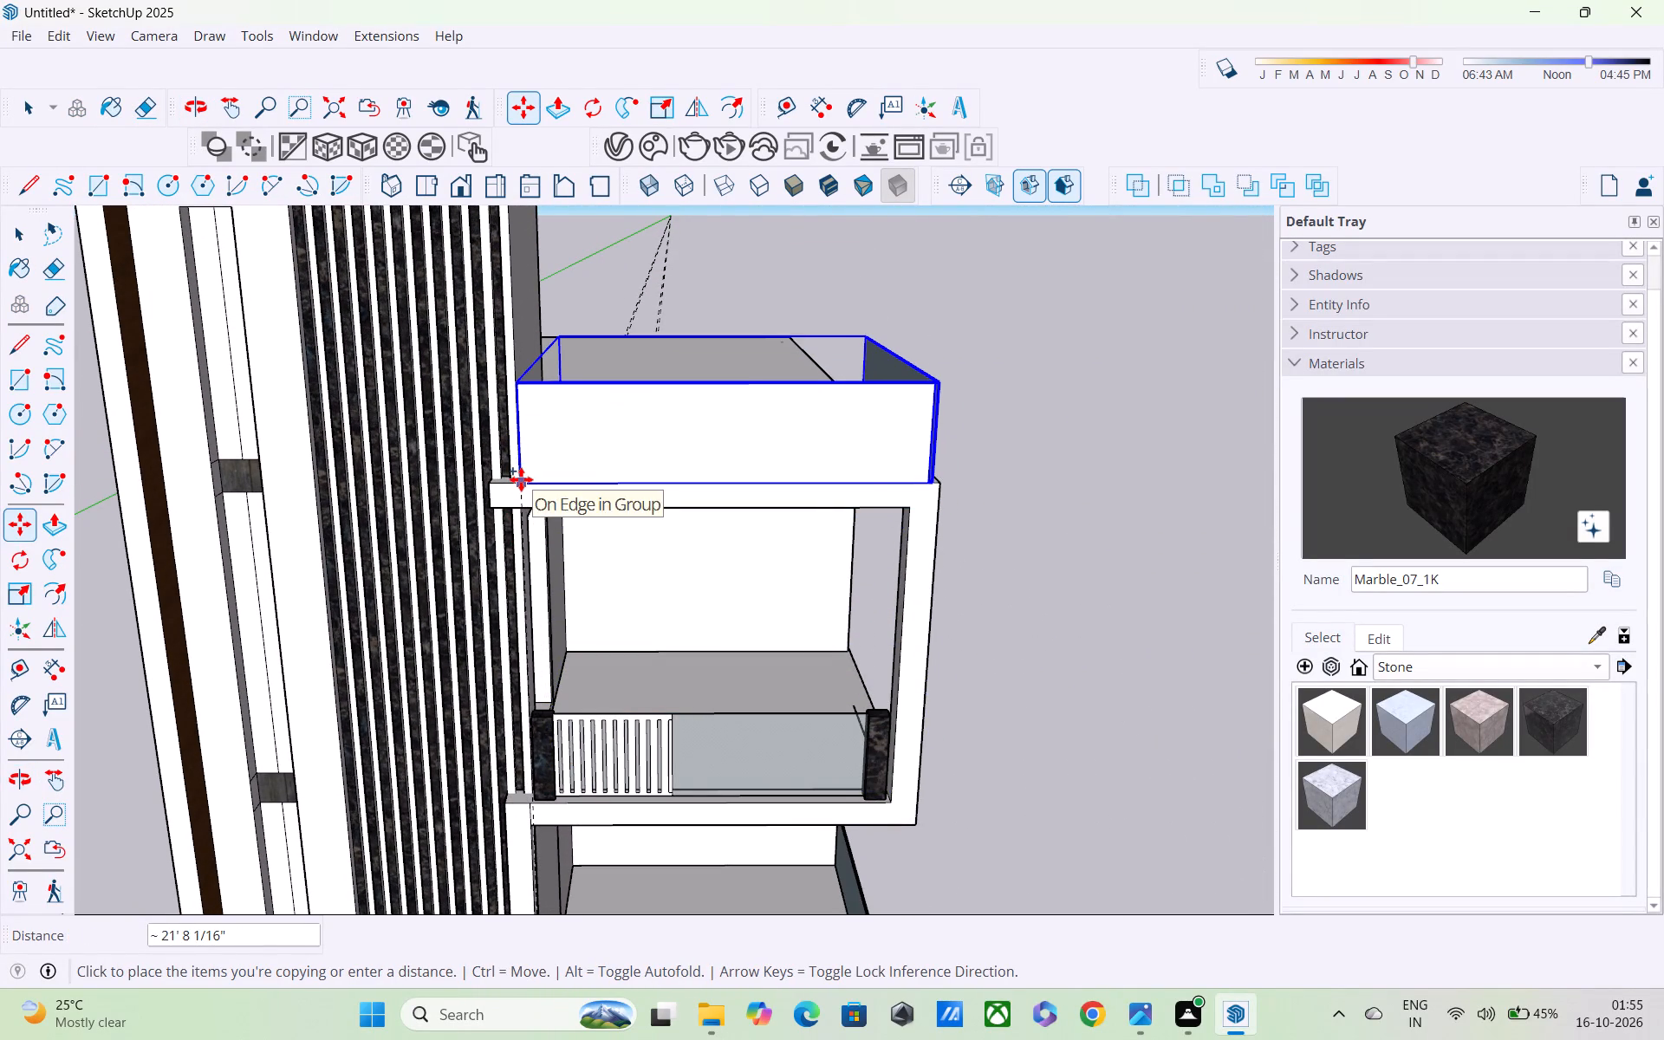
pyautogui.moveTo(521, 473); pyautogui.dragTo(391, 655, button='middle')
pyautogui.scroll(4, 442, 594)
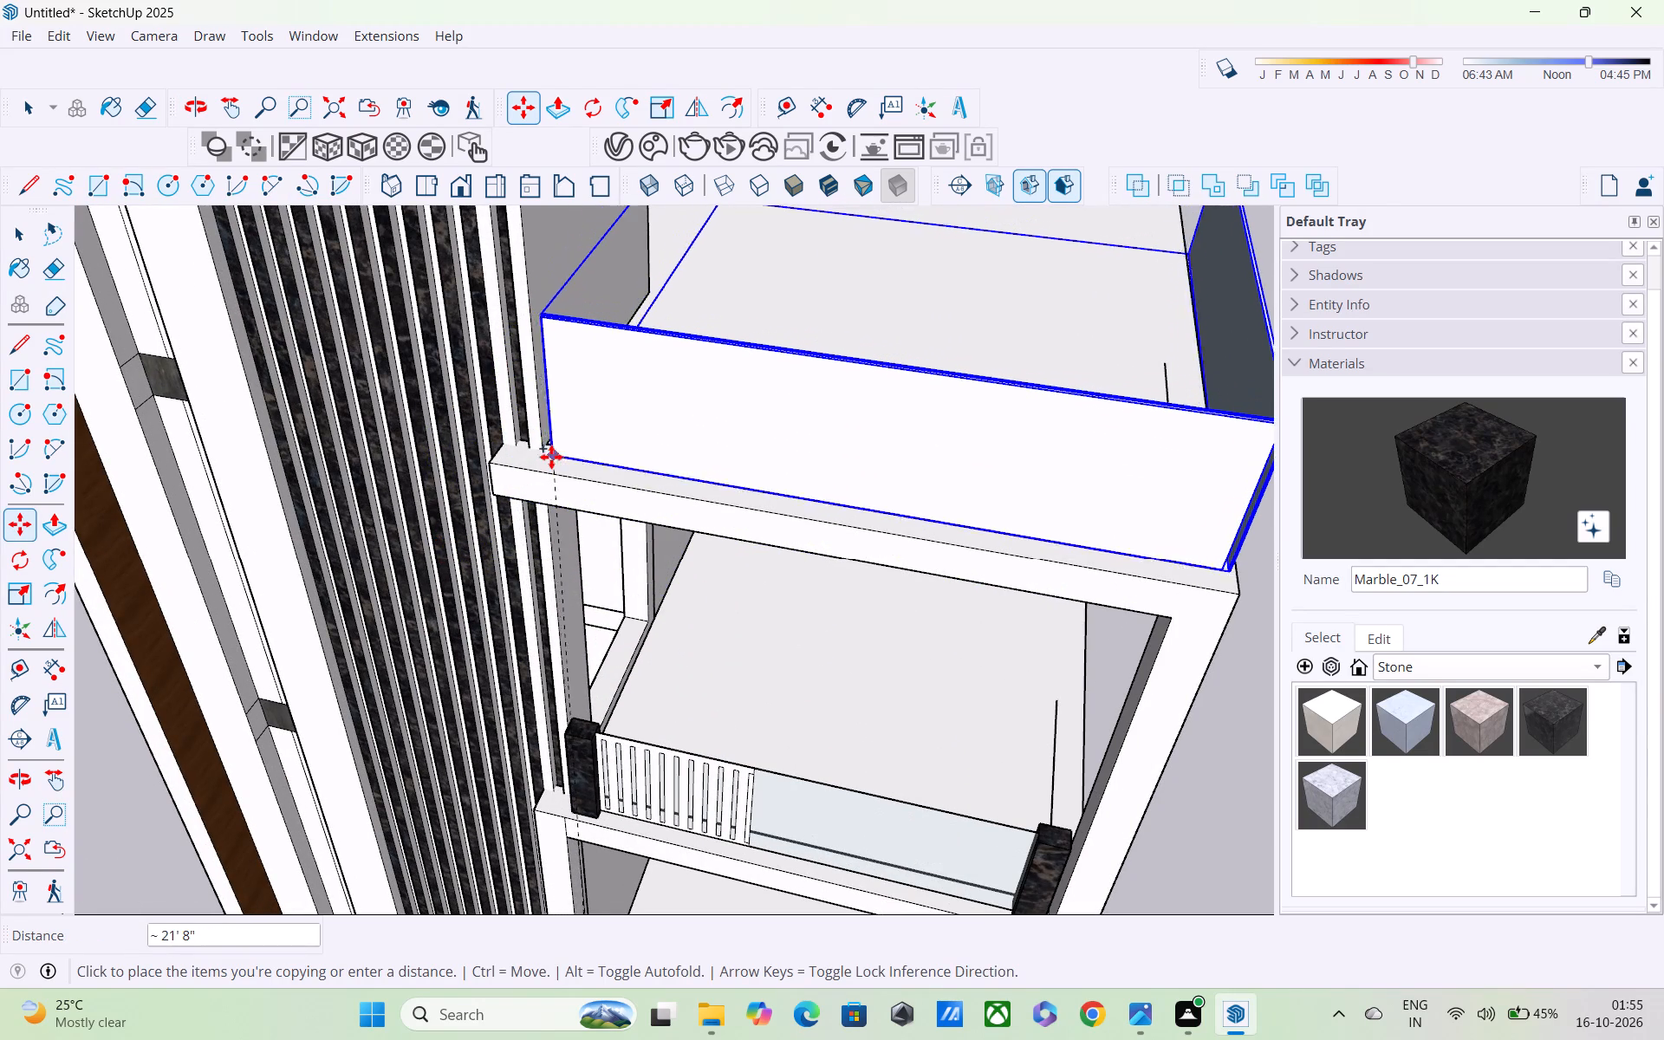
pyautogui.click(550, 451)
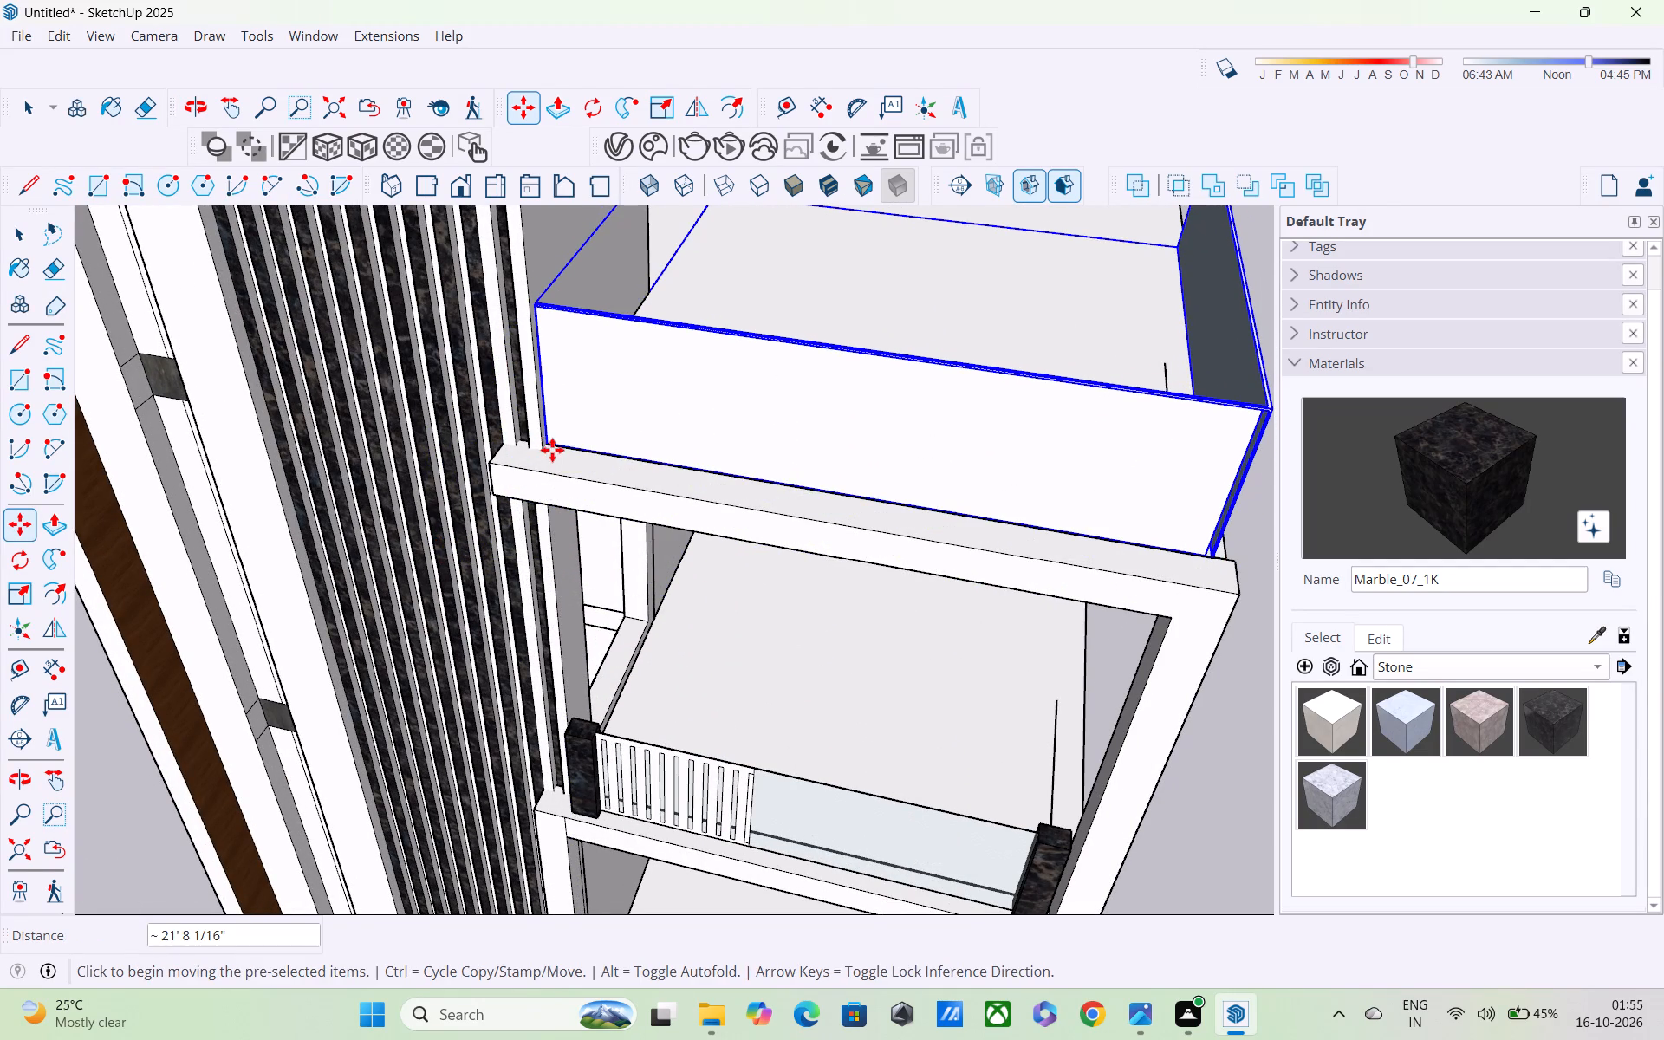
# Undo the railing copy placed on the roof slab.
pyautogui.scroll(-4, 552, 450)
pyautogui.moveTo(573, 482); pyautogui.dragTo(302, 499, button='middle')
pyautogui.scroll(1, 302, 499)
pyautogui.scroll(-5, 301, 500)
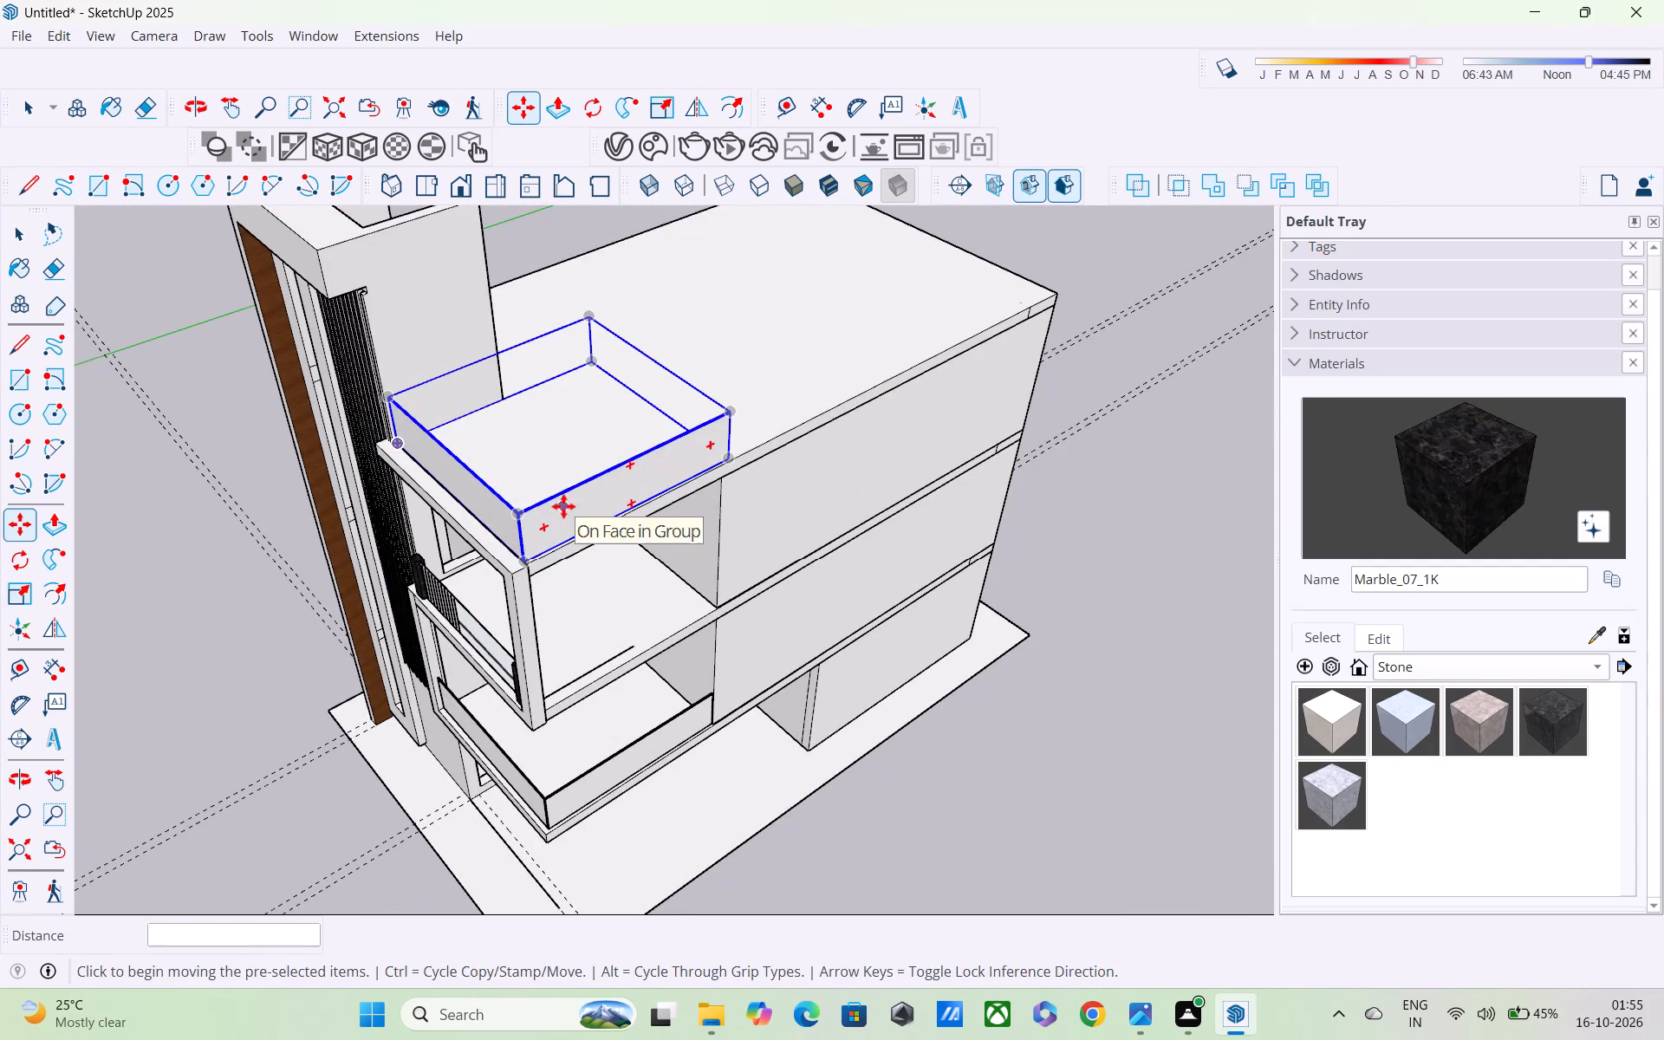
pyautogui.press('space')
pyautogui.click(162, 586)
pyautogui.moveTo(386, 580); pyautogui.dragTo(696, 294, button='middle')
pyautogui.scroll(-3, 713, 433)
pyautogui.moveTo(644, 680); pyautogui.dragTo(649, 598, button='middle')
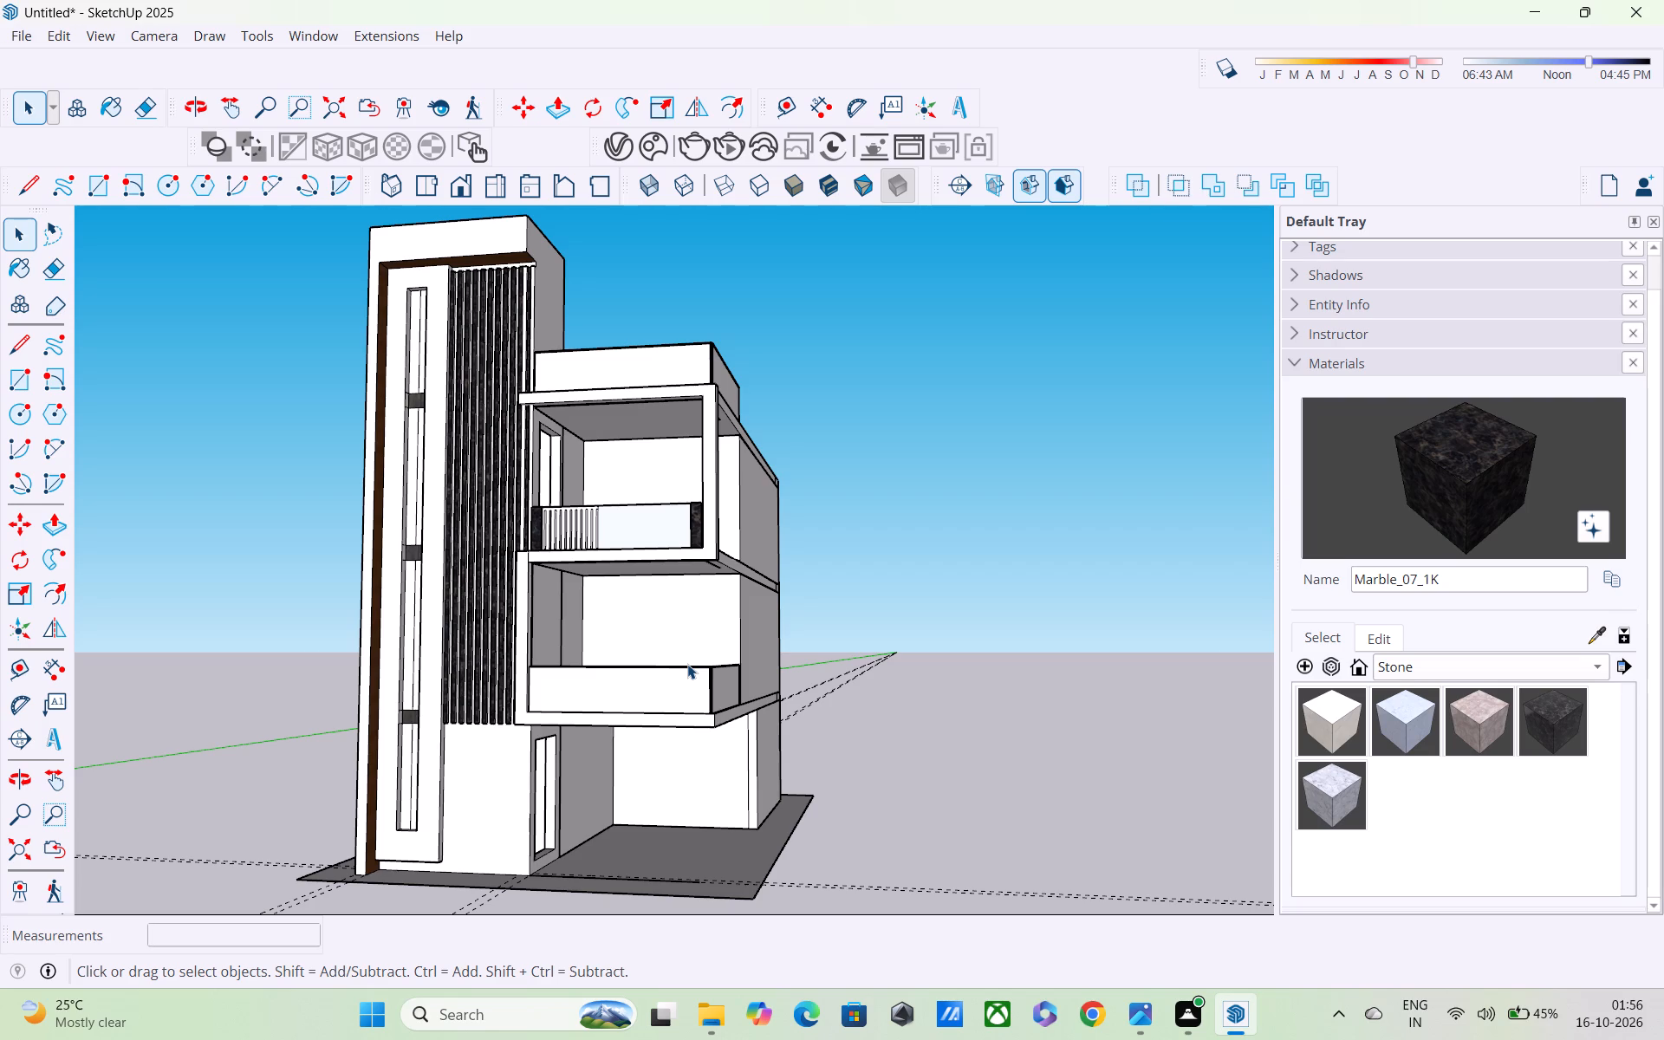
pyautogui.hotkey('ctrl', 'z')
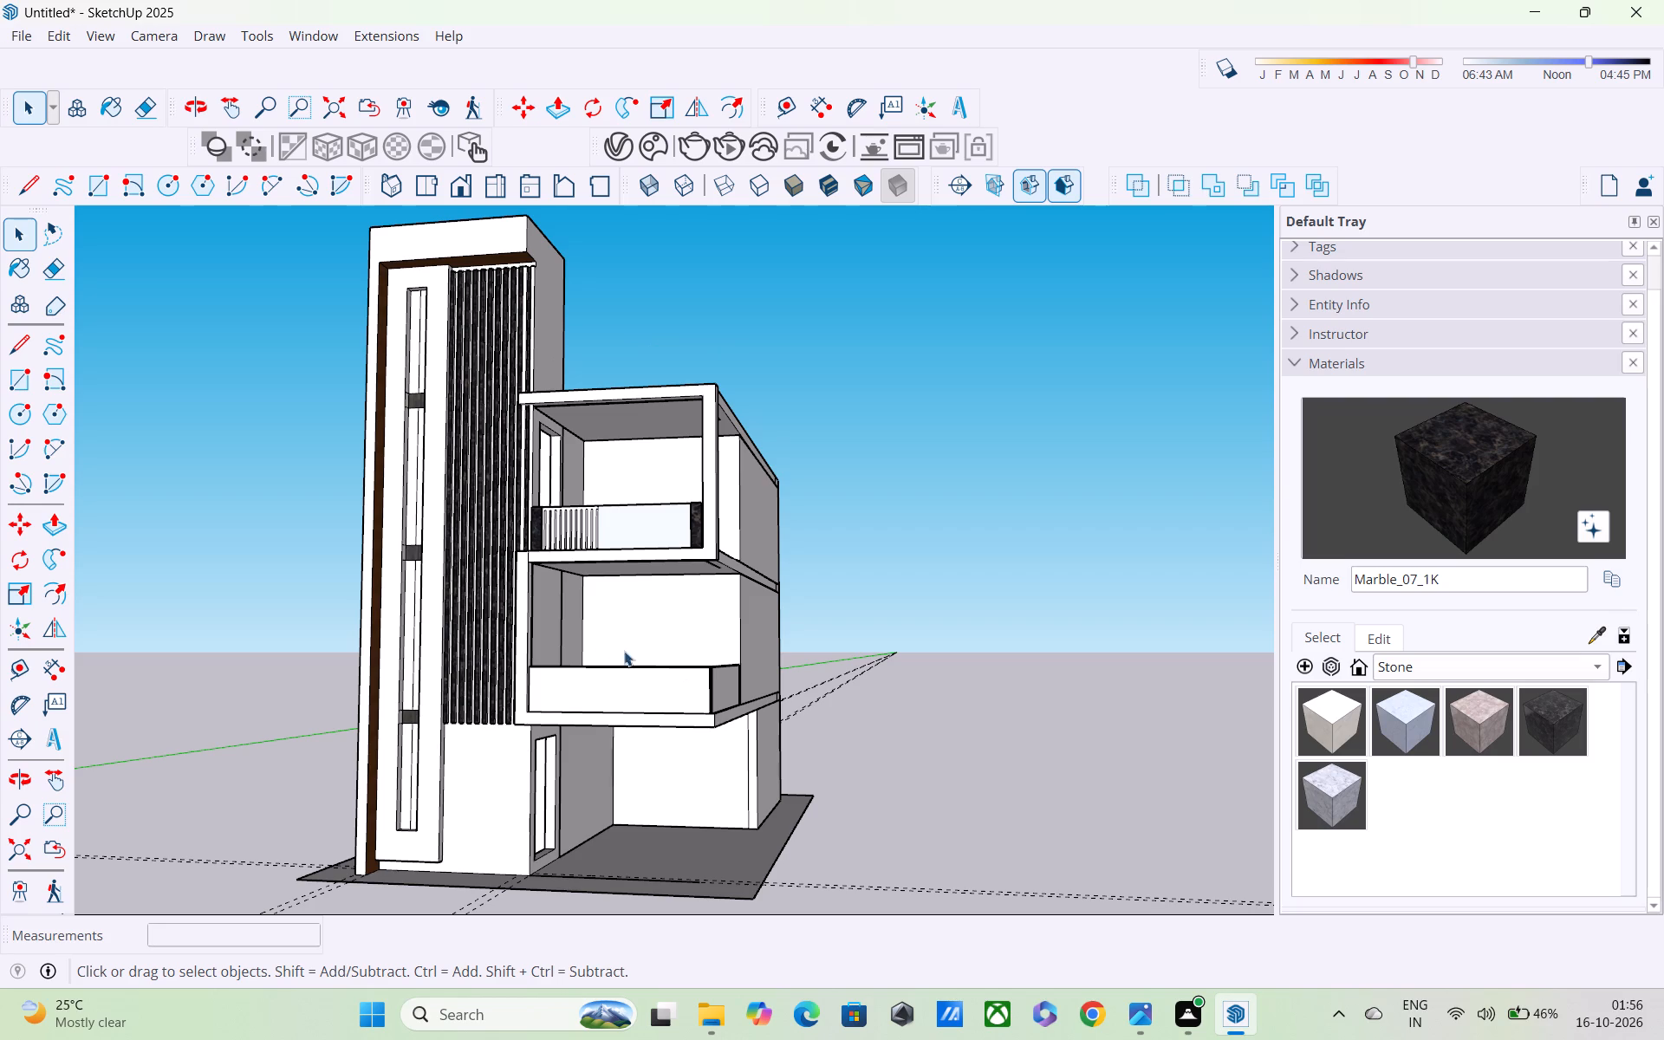
# Convert the lower balcony's railing group into a component.
pyautogui.doubleClick(616, 671)
pyautogui.tripleClick(623, 686)
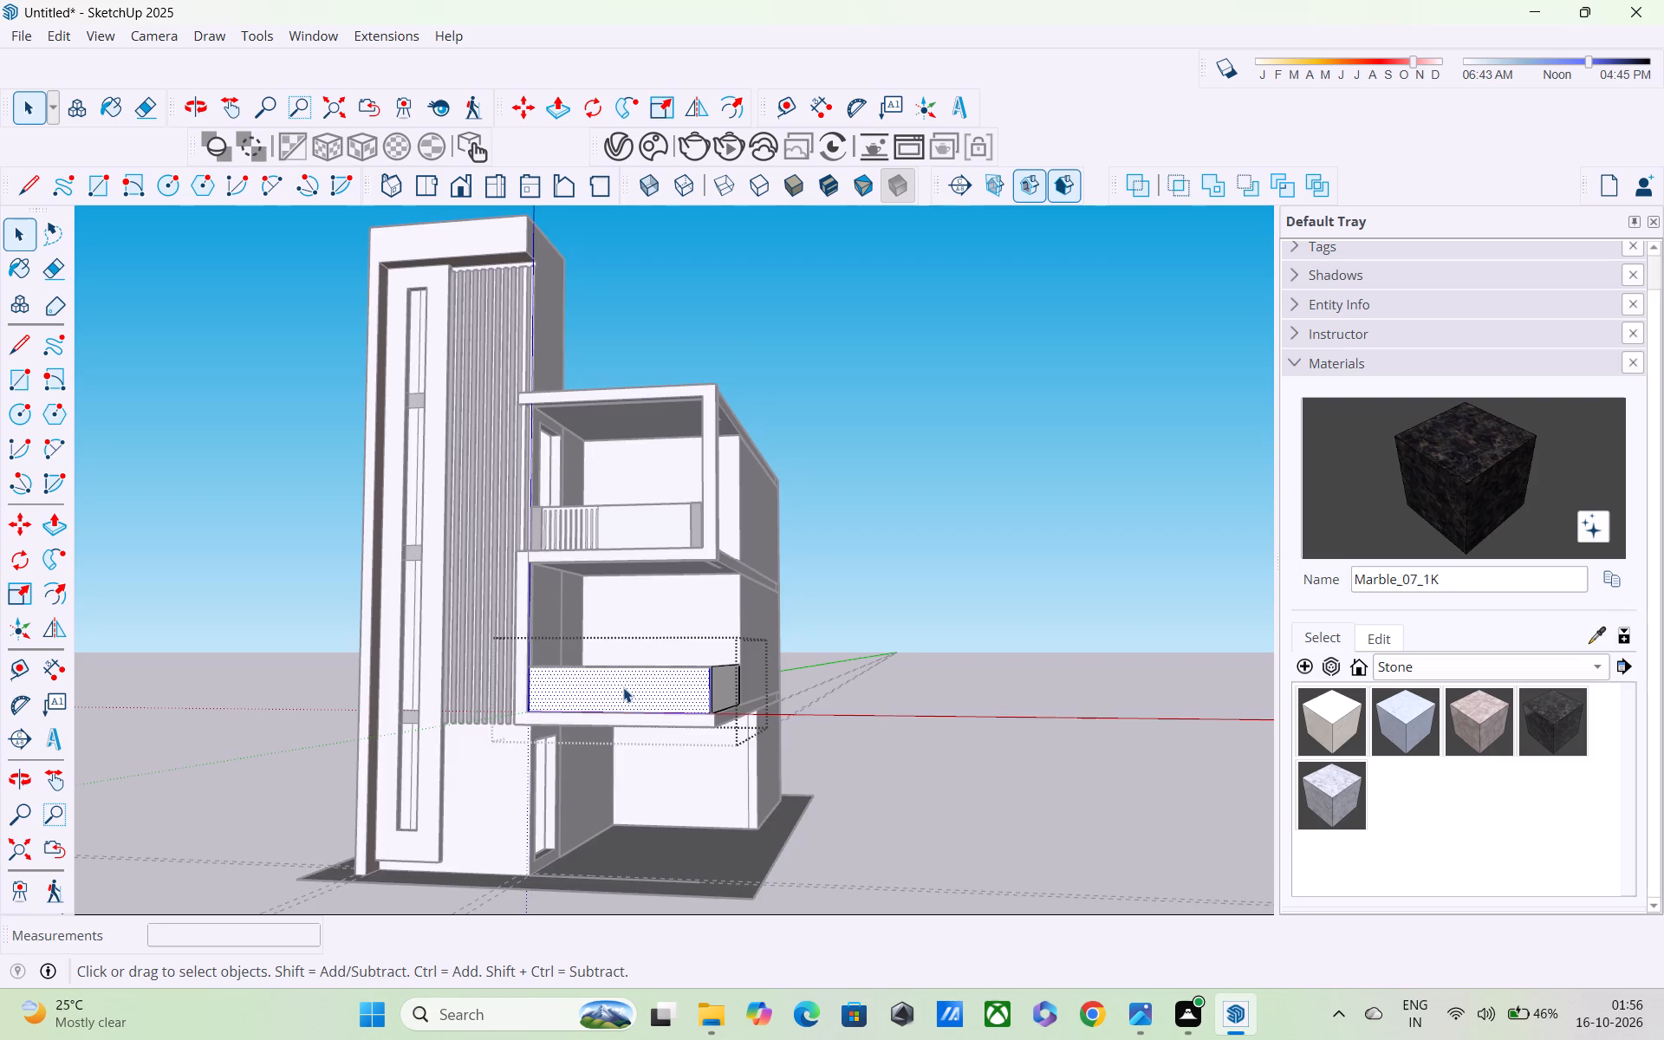
pyautogui.click(904, 590)
pyautogui.click(678, 699)
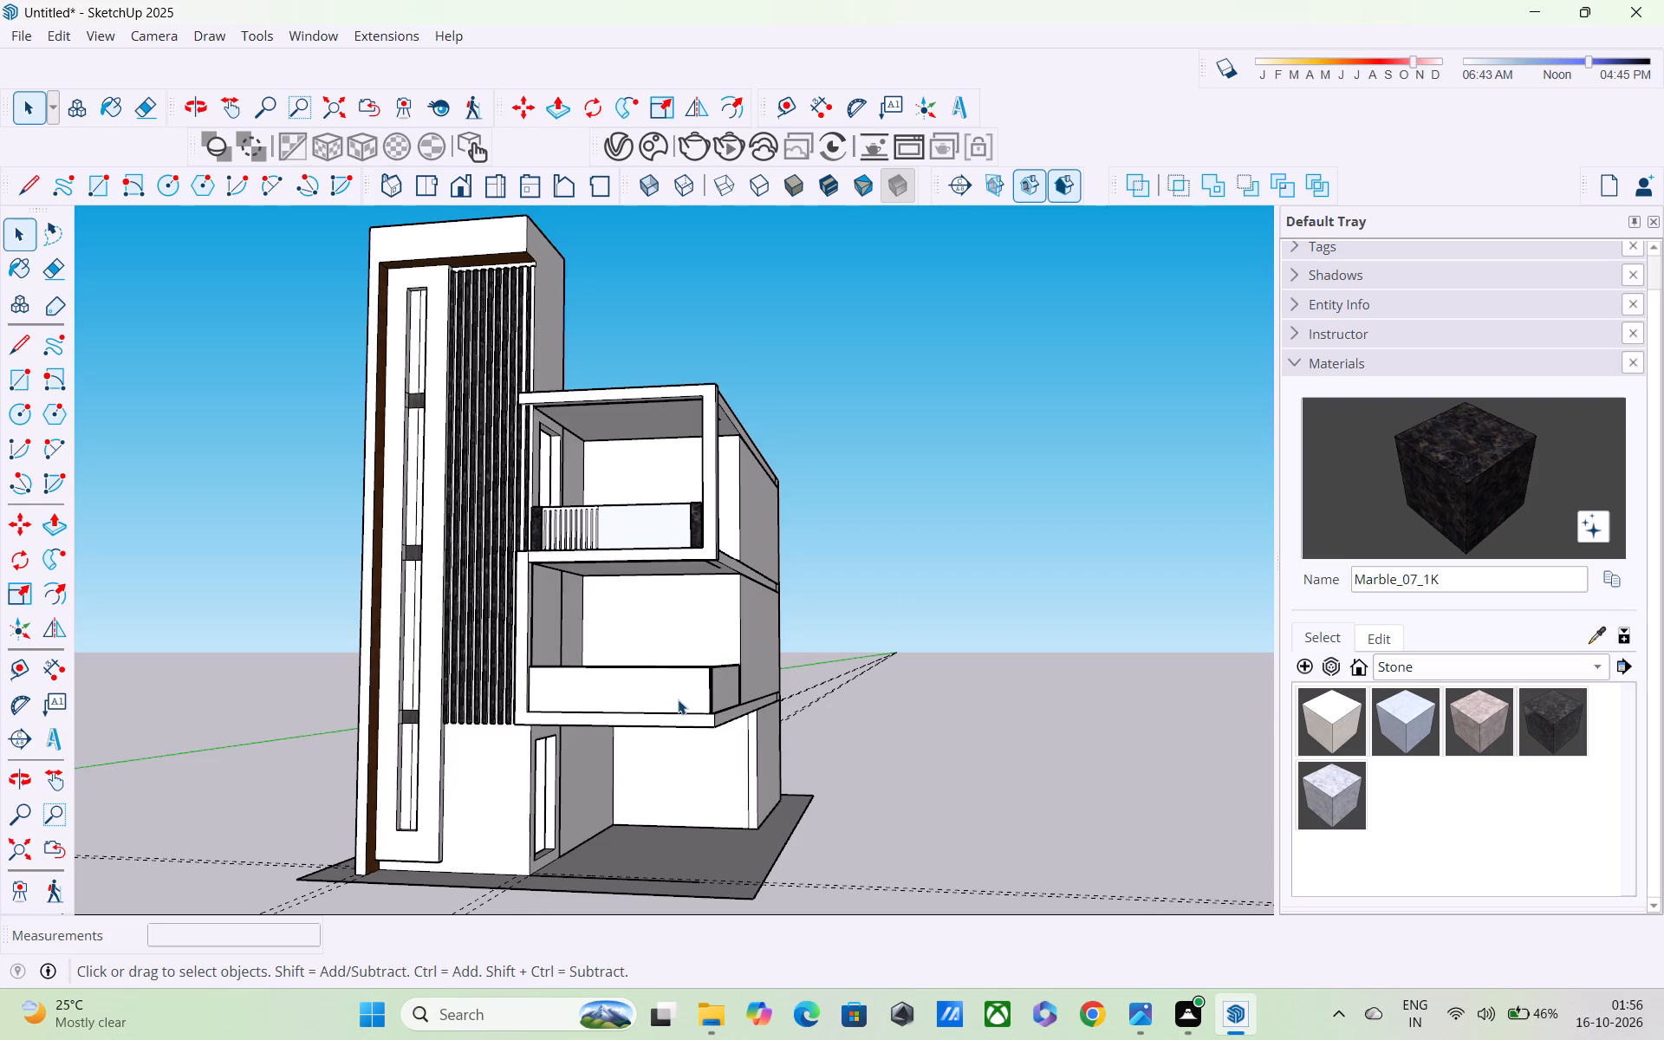
pyautogui.rightClick(651, 689)
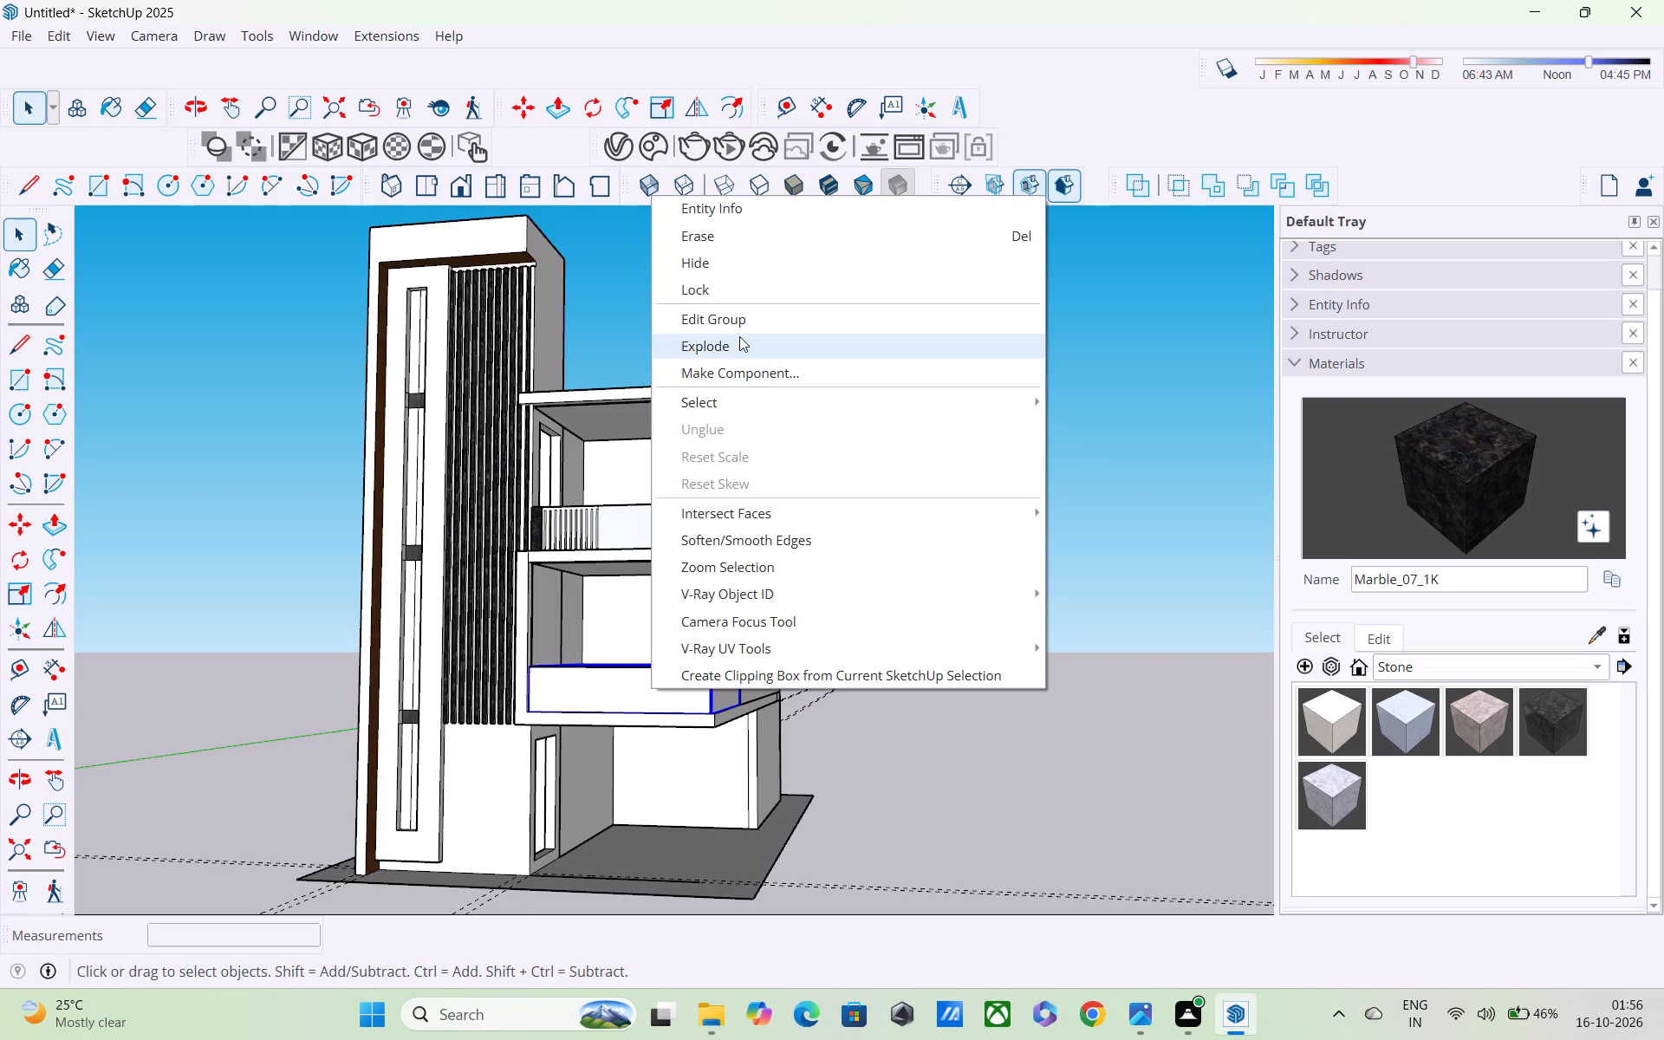
pyautogui.click(749, 368)
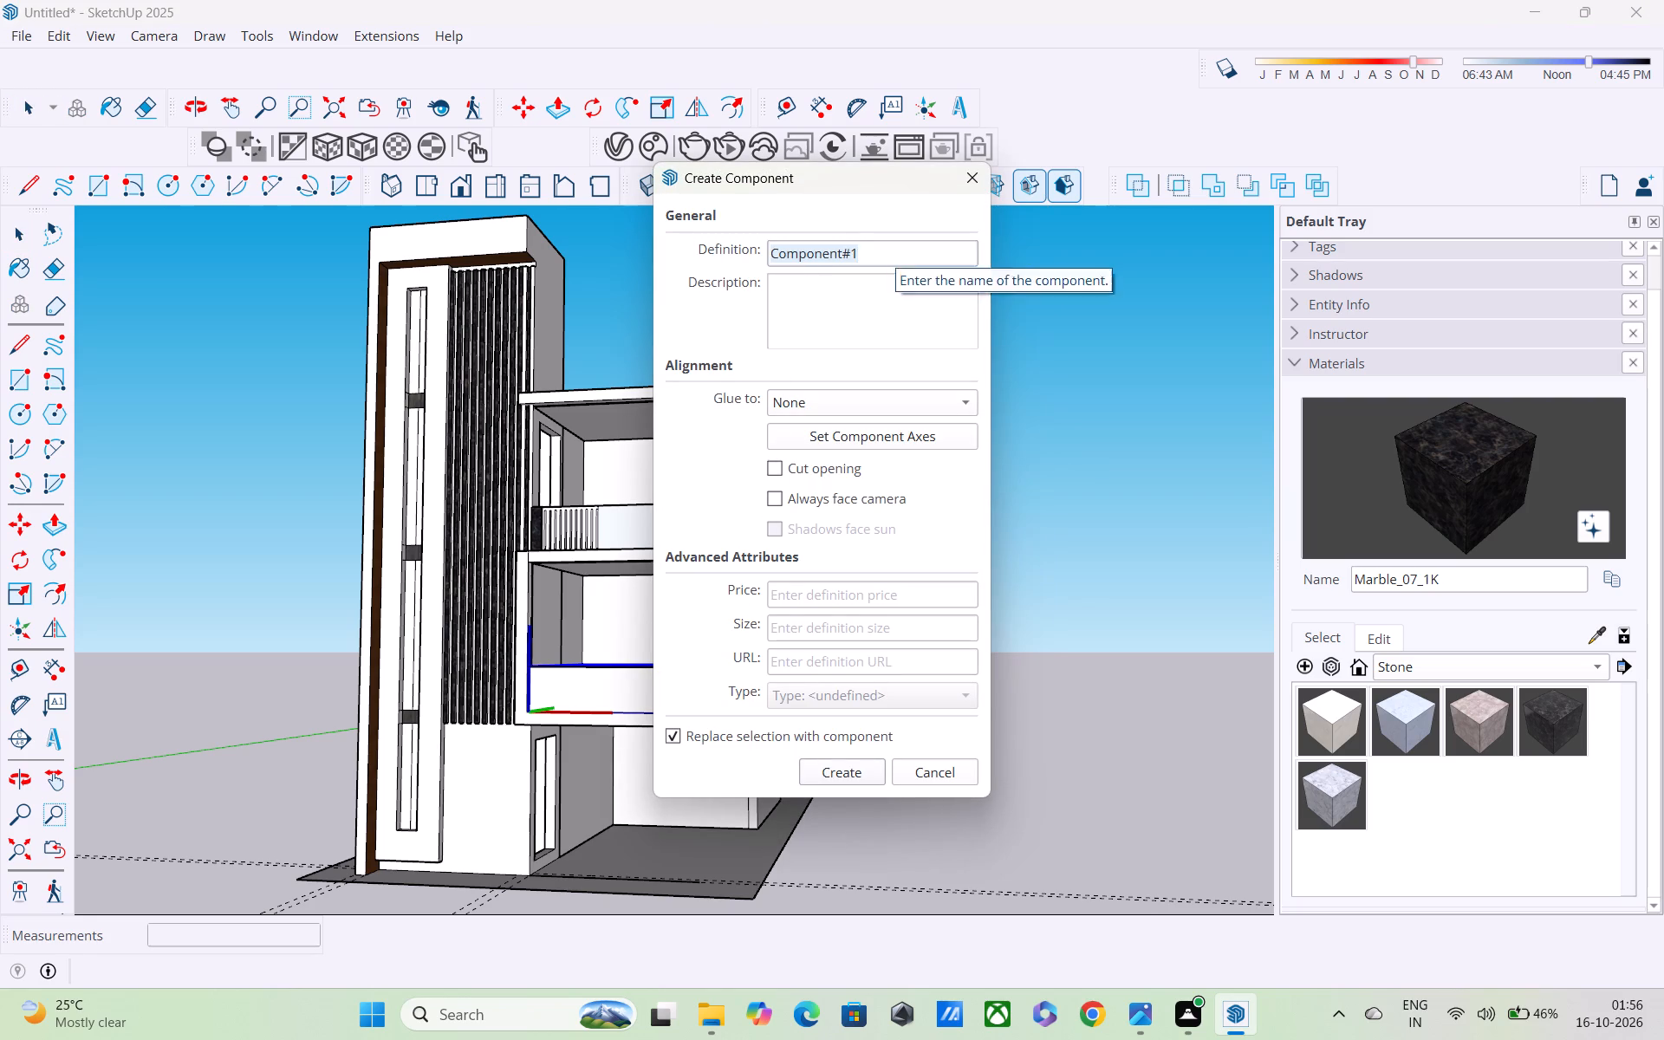
pyautogui.press('Return')
# Copy the railing component 21' 8" up from the lower balcony's wall-side front corner onto the roof slab.
pyautogui.moveTo(614, 744); pyautogui.dragTo(633, 762, button='middle')
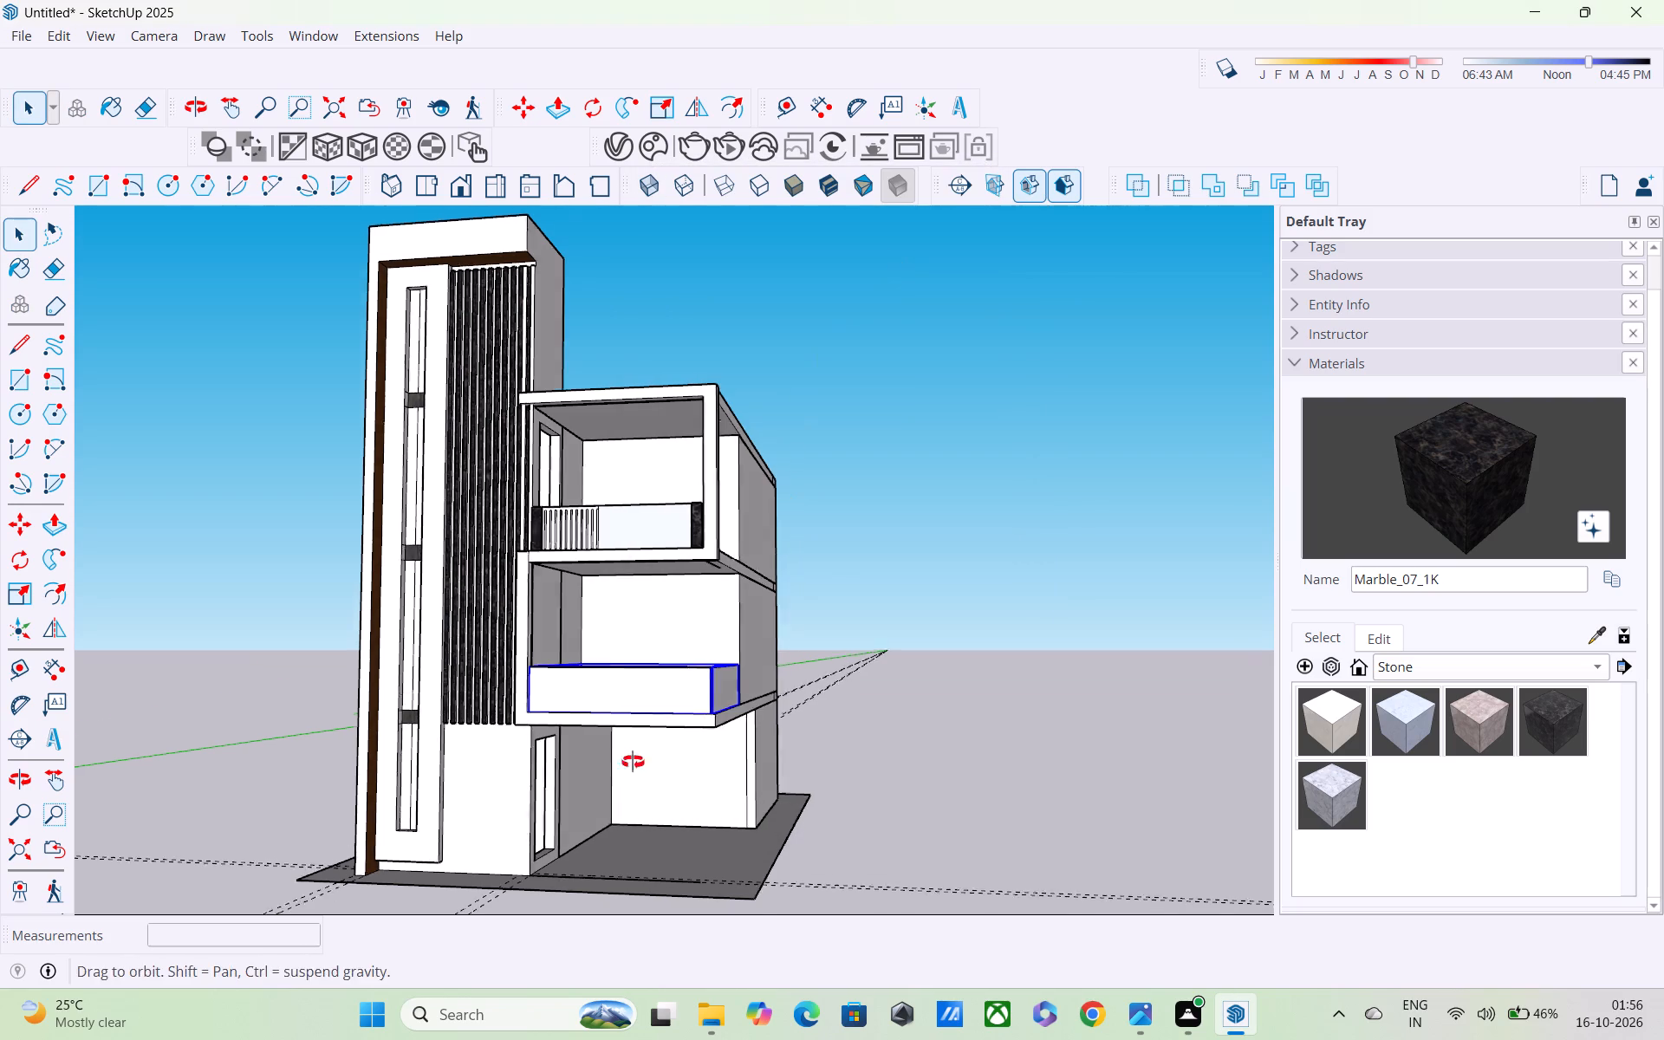
pyautogui.moveTo(633, 762); pyautogui.dragTo(669, 803, button='middle')
pyautogui.scroll(4, 505, 652)
pyautogui.scroll(-1, 714, 652)
pyautogui.scroll(3, 714, 653)
pyautogui.press('m')
pyautogui.scroll(2, 601, 769)
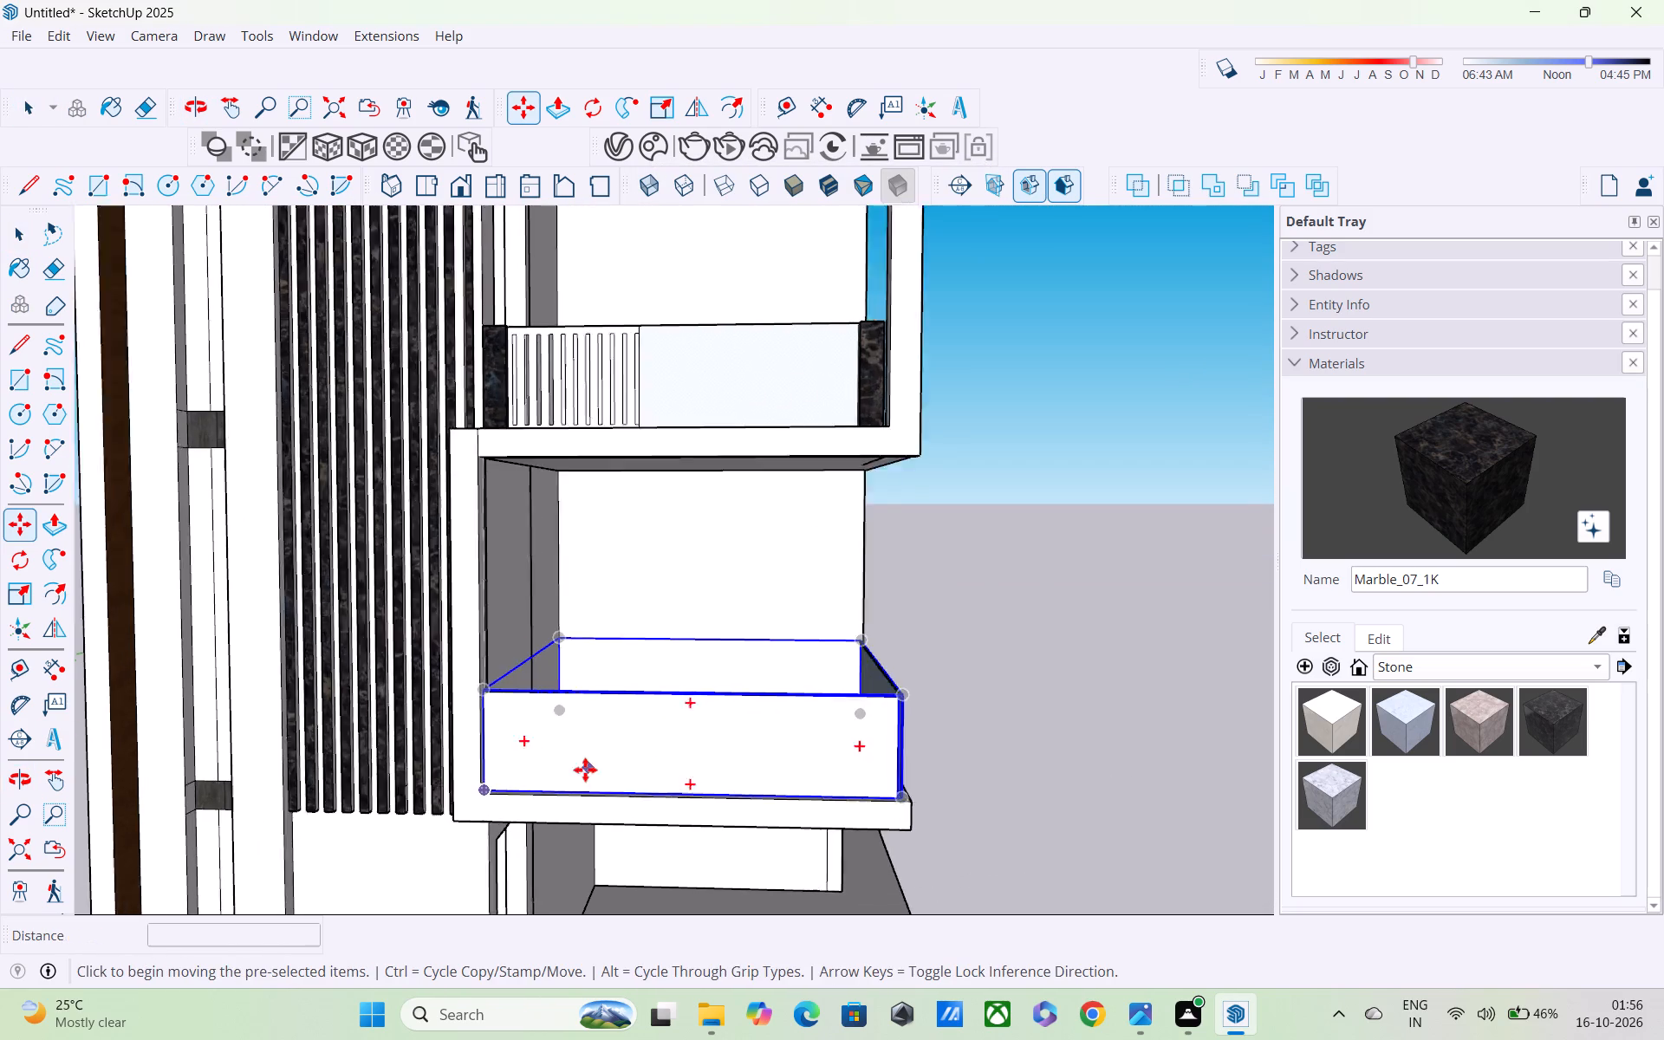
pyautogui.scroll(1, 585, 770)
pyautogui.click(463, 795)
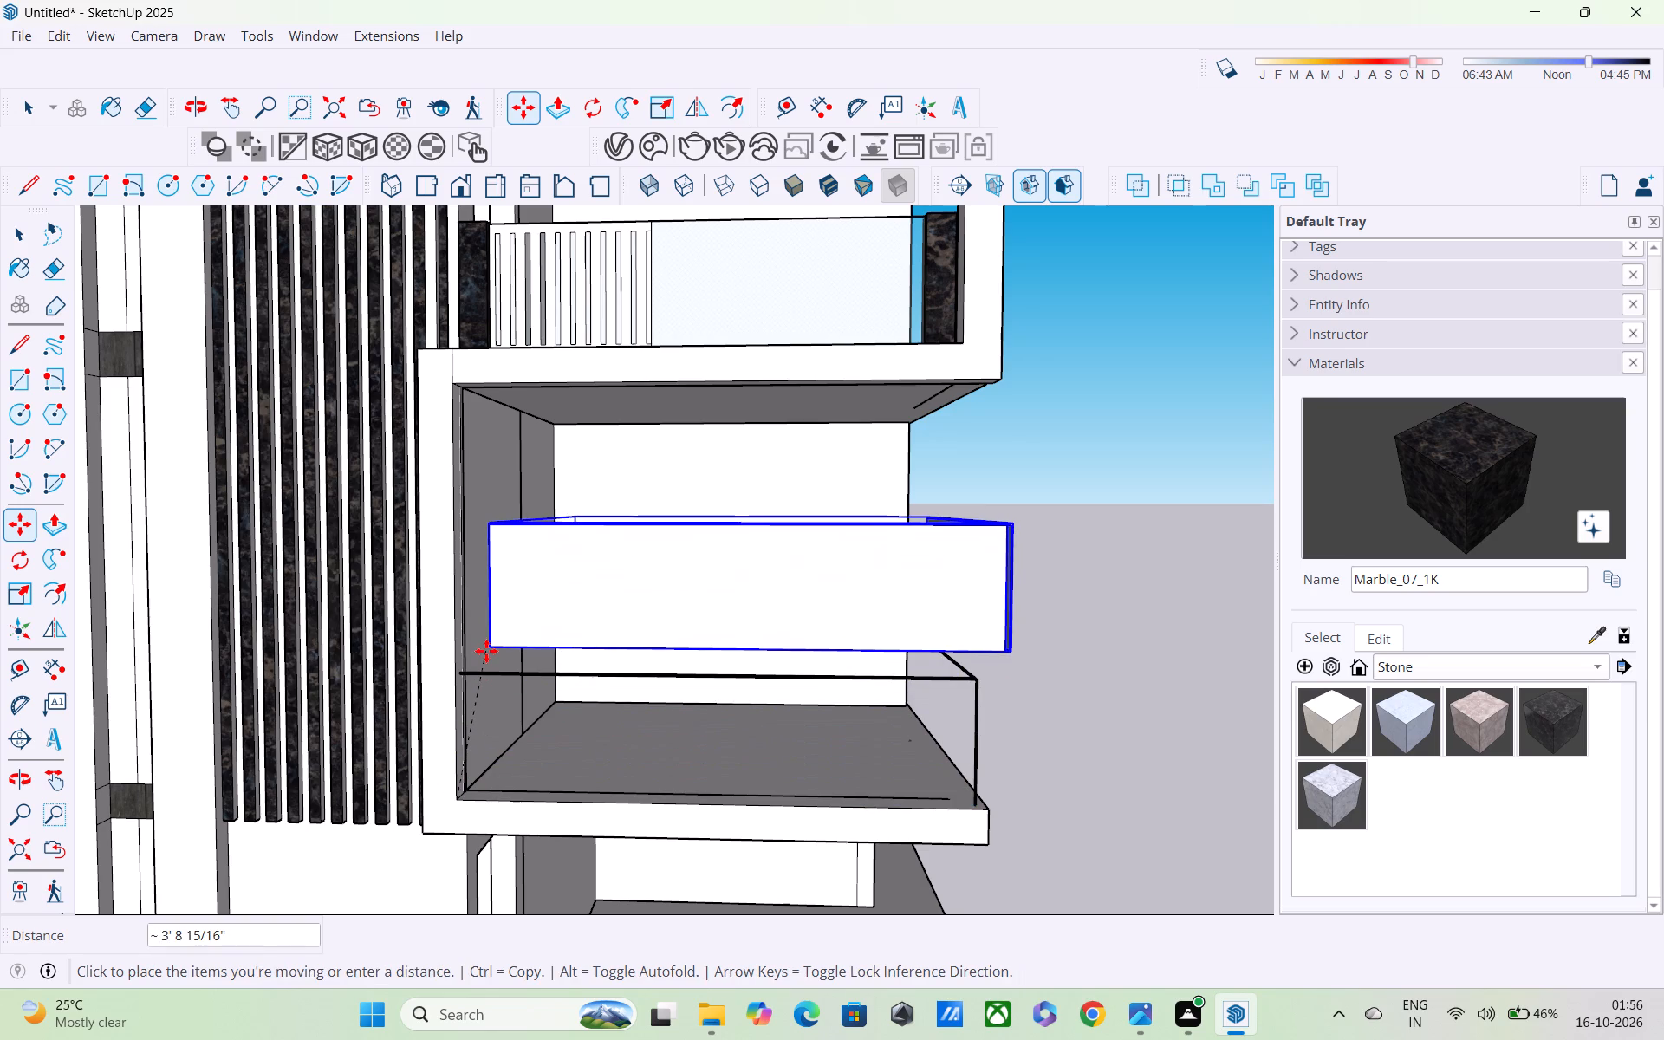
pyautogui.scroll(-4, 489, 623)
pyautogui.keyDown('shift'); pyautogui.moveTo(541, 438); pyautogui.dragTo(708, 822, button='middle'); pyautogui.keyUp('shift')
pyautogui.click(631, 528)
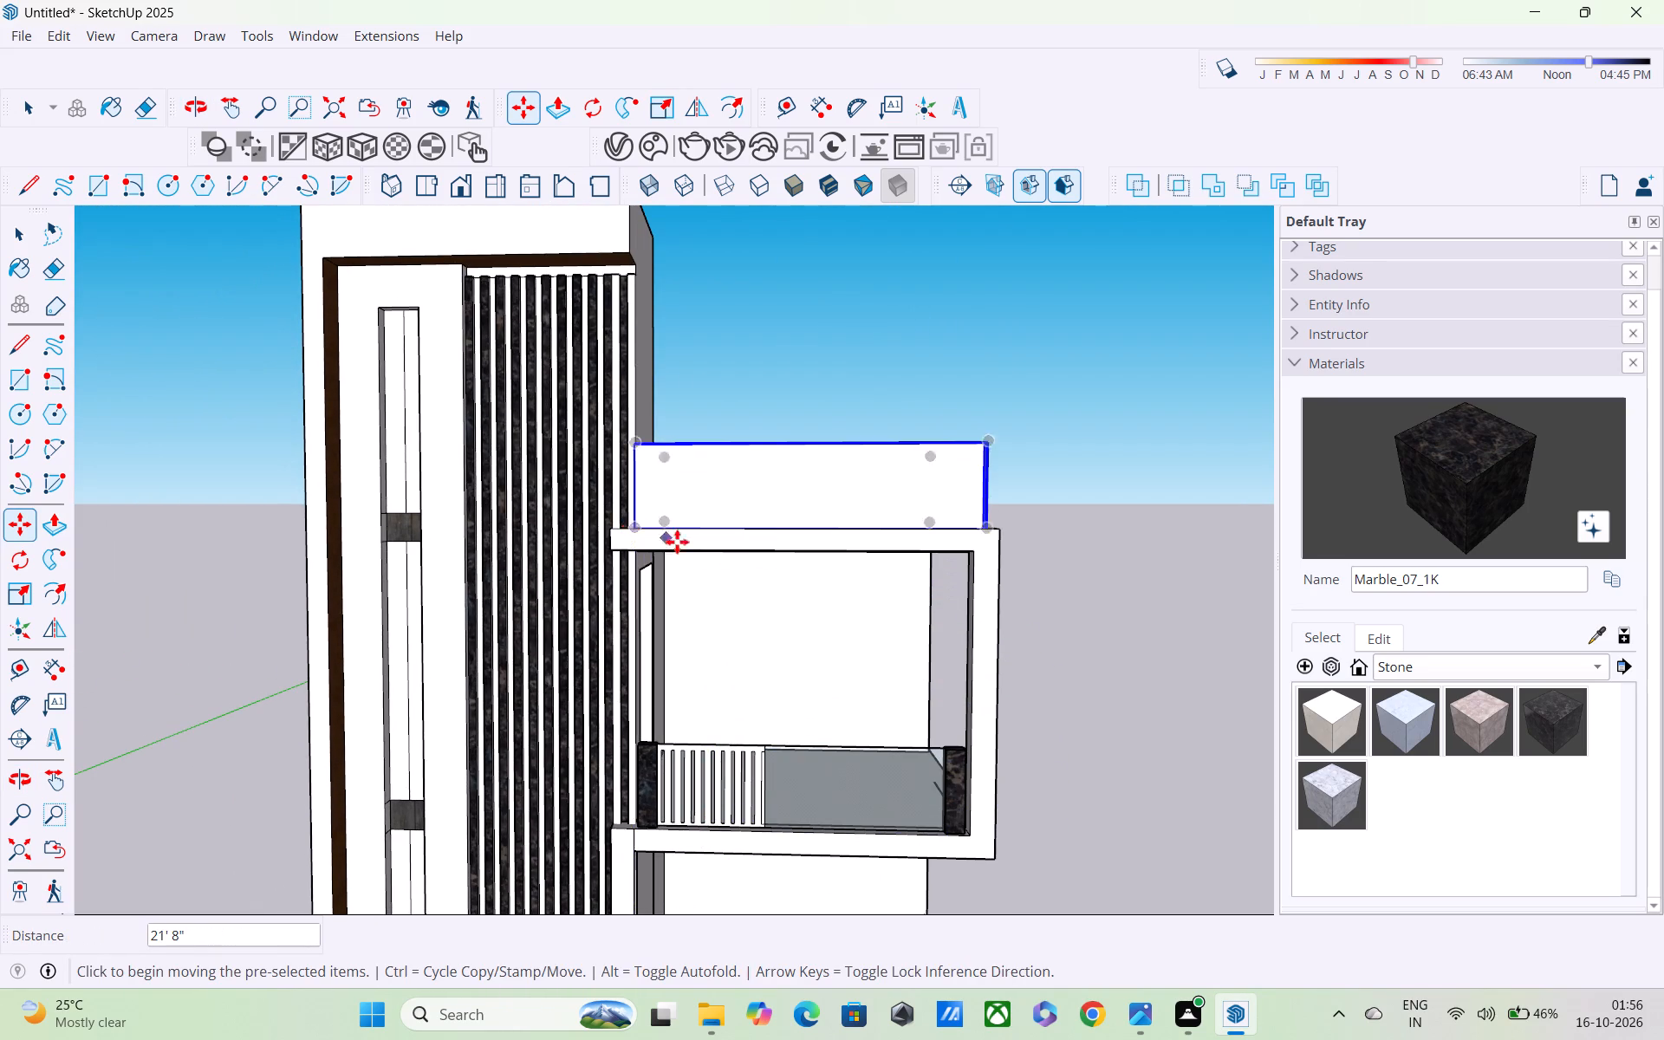
# Open the lower balcony's railing component for editing.
pyautogui.scroll(-7, 752, 582)
pyautogui.keyDown('shift'); pyautogui.moveTo(737, 608); pyautogui.dragTo(639, 254, button='middle'); pyautogui.keyUp('shift')
pyautogui.scroll(3, 638, 348)
pyautogui.press('space')
pyautogui.doubleClick(663, 432)
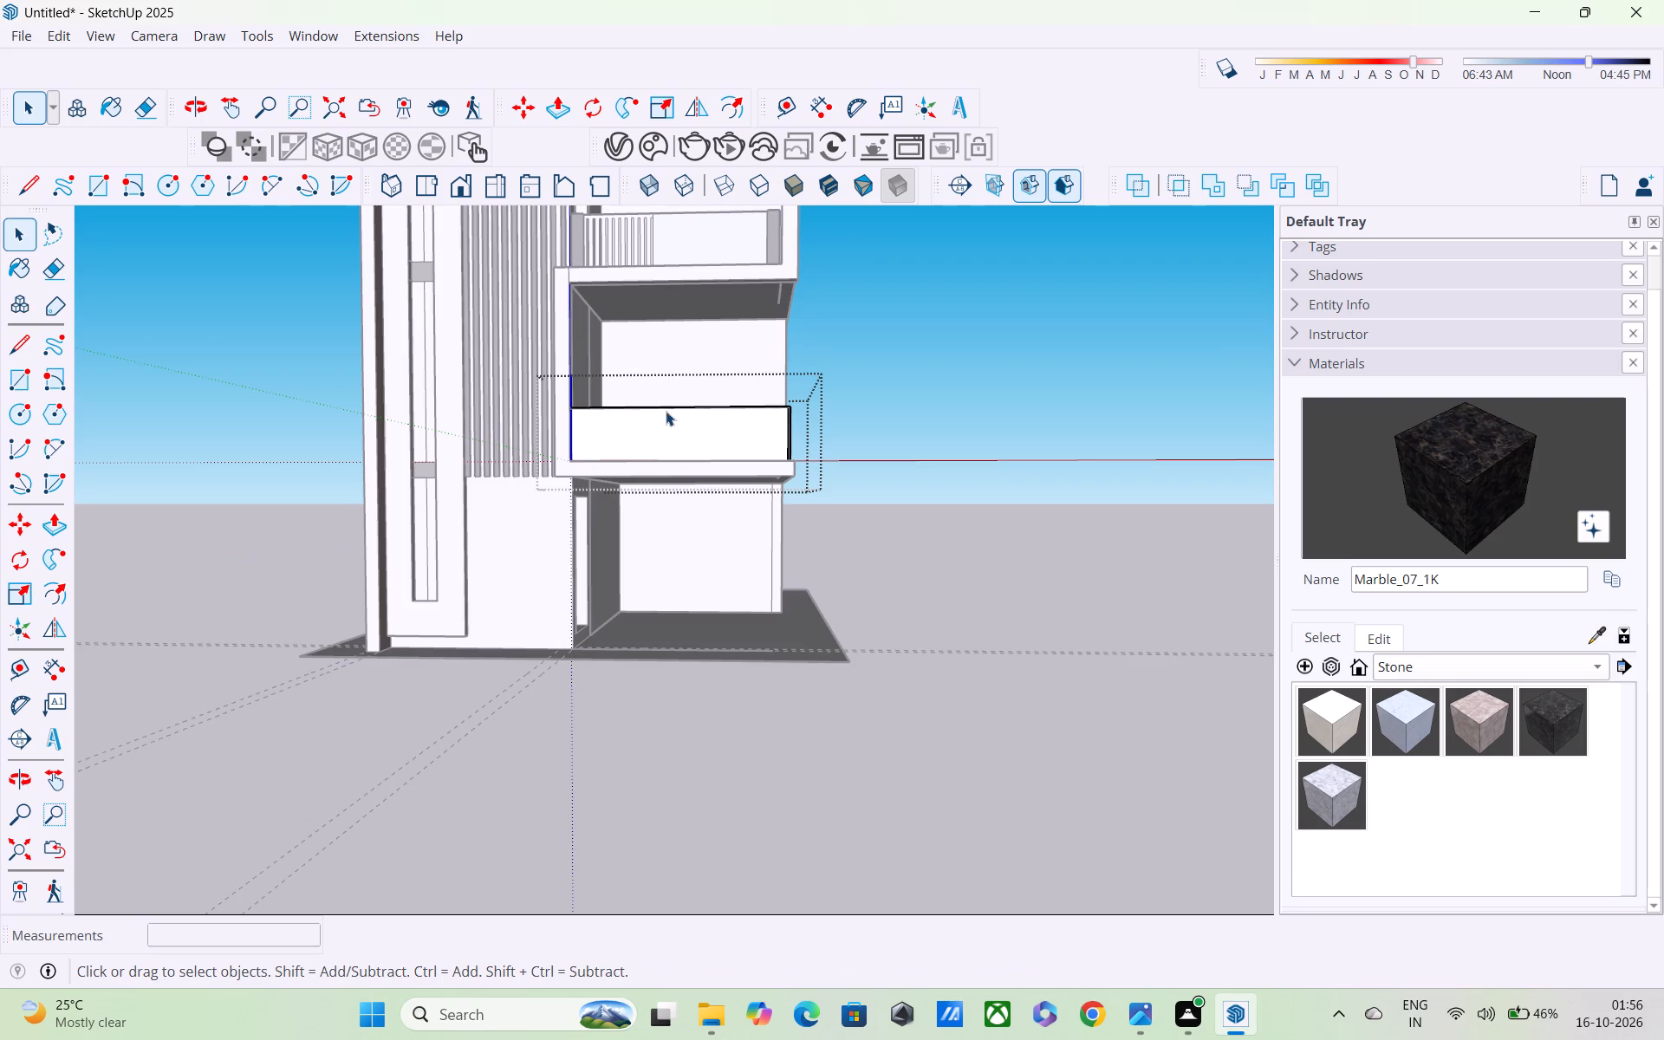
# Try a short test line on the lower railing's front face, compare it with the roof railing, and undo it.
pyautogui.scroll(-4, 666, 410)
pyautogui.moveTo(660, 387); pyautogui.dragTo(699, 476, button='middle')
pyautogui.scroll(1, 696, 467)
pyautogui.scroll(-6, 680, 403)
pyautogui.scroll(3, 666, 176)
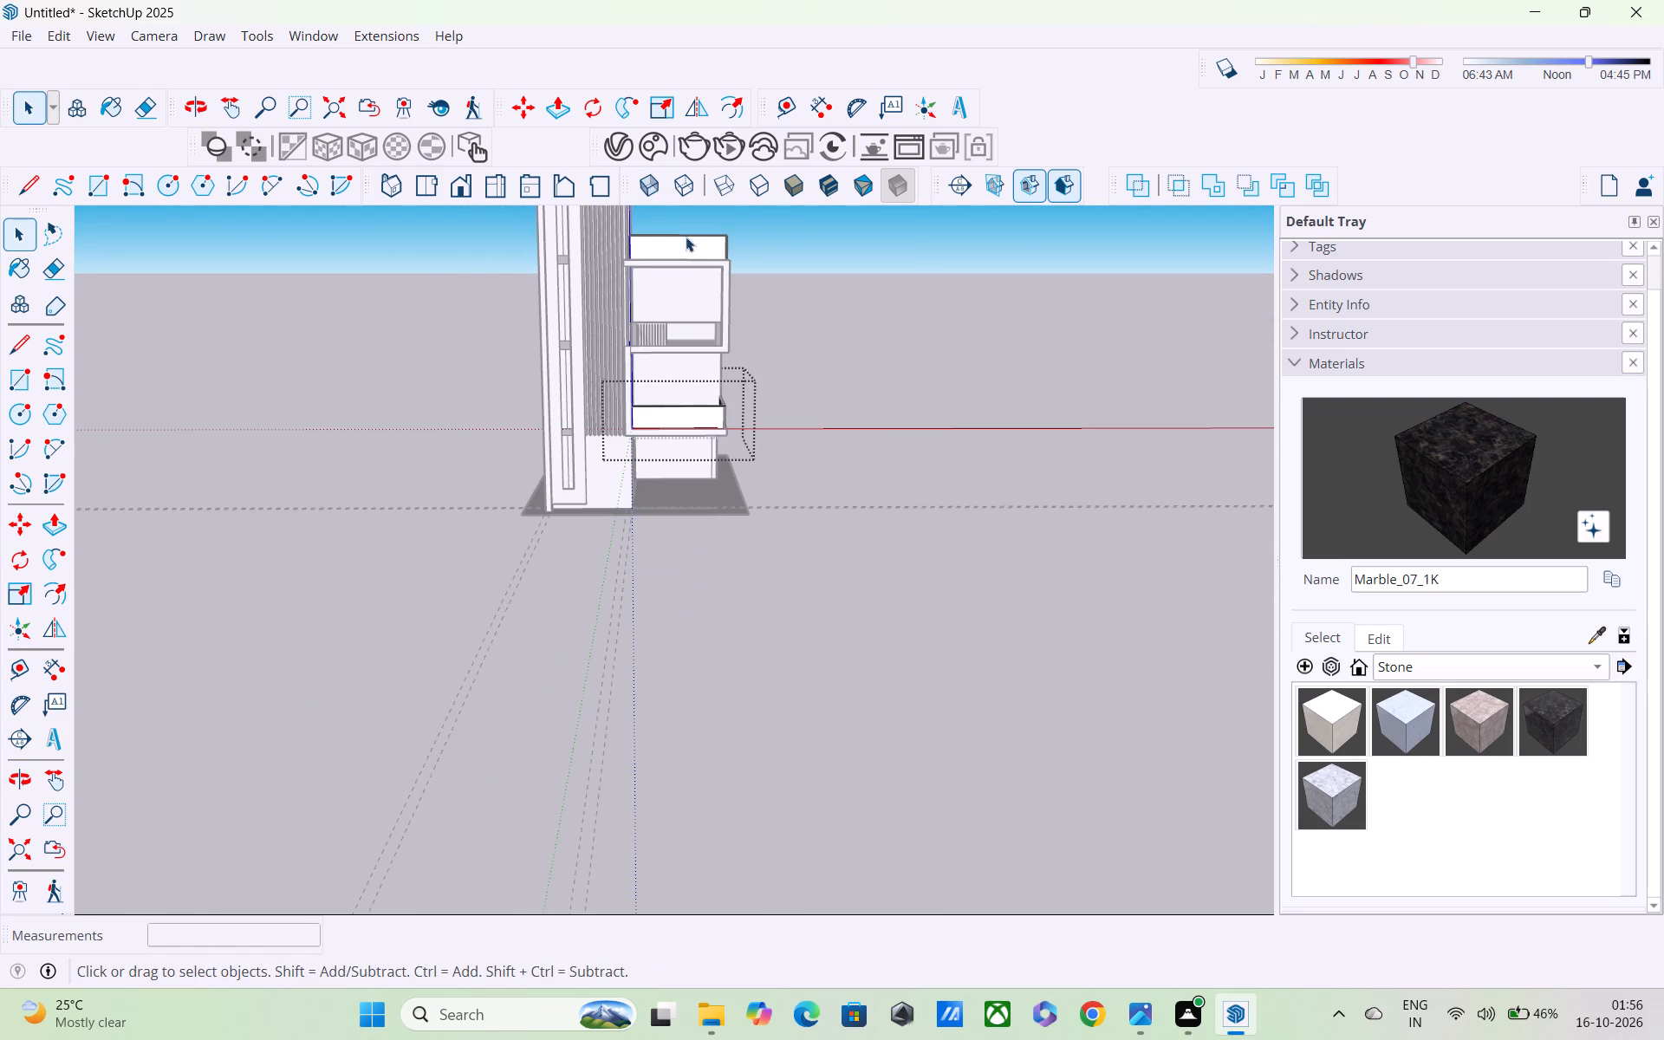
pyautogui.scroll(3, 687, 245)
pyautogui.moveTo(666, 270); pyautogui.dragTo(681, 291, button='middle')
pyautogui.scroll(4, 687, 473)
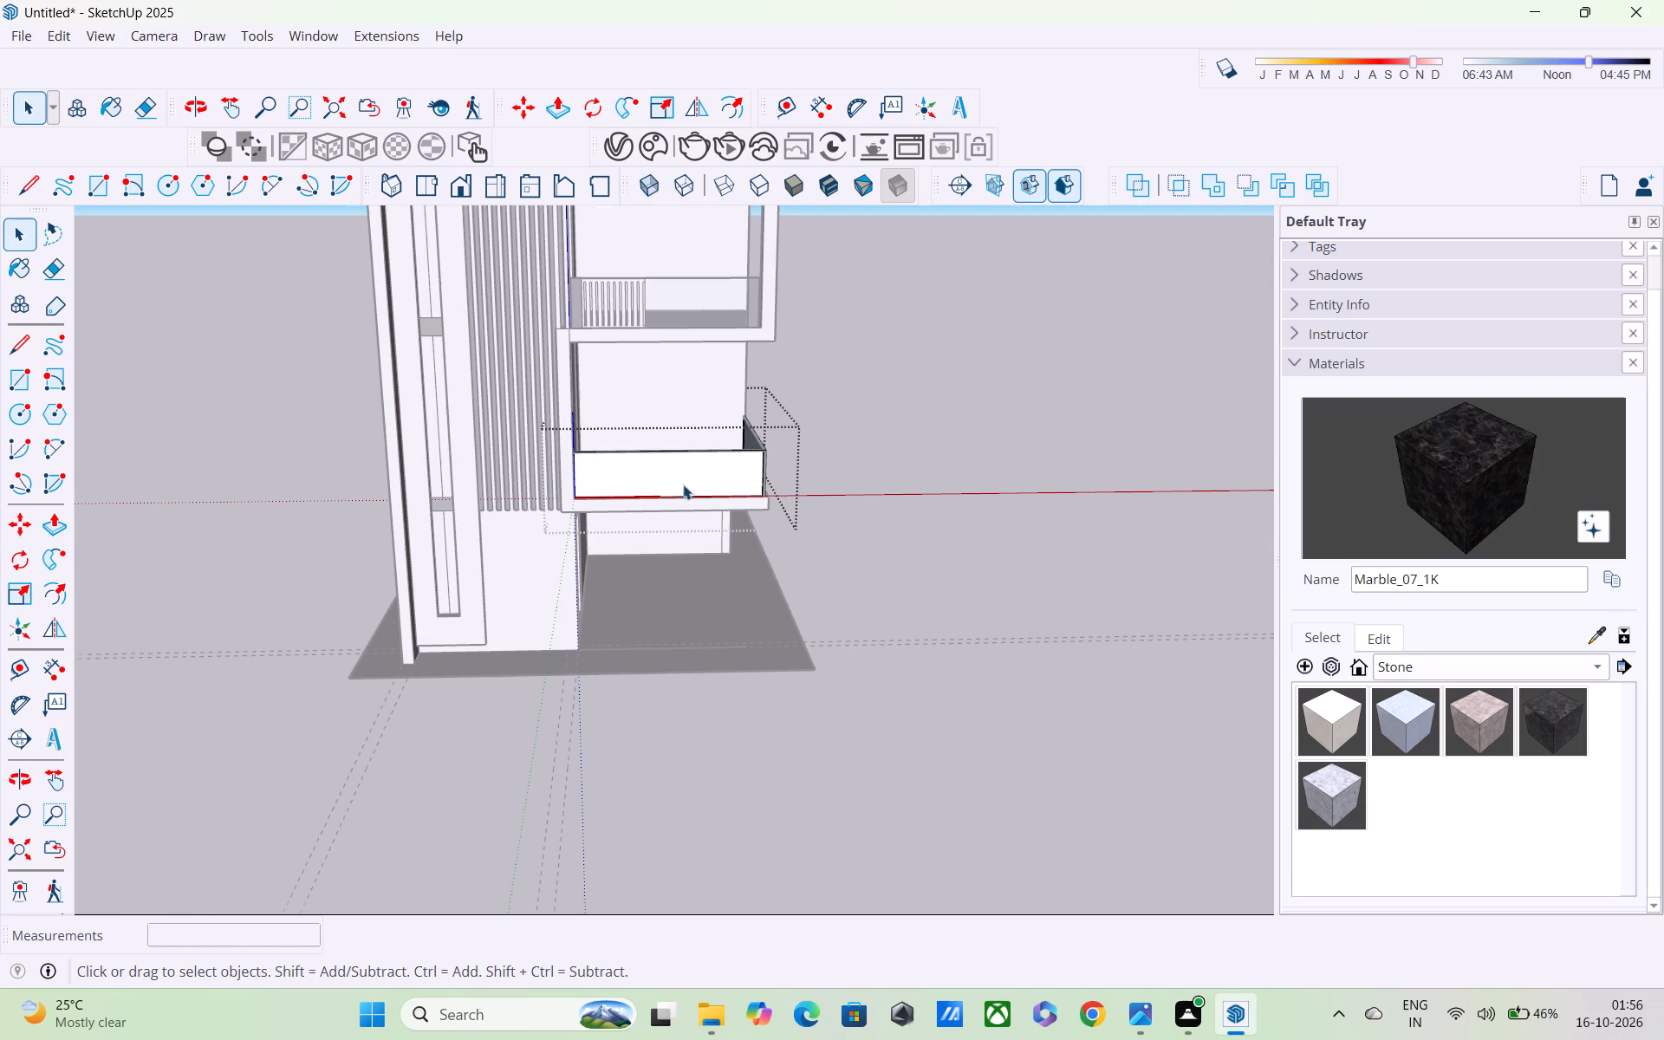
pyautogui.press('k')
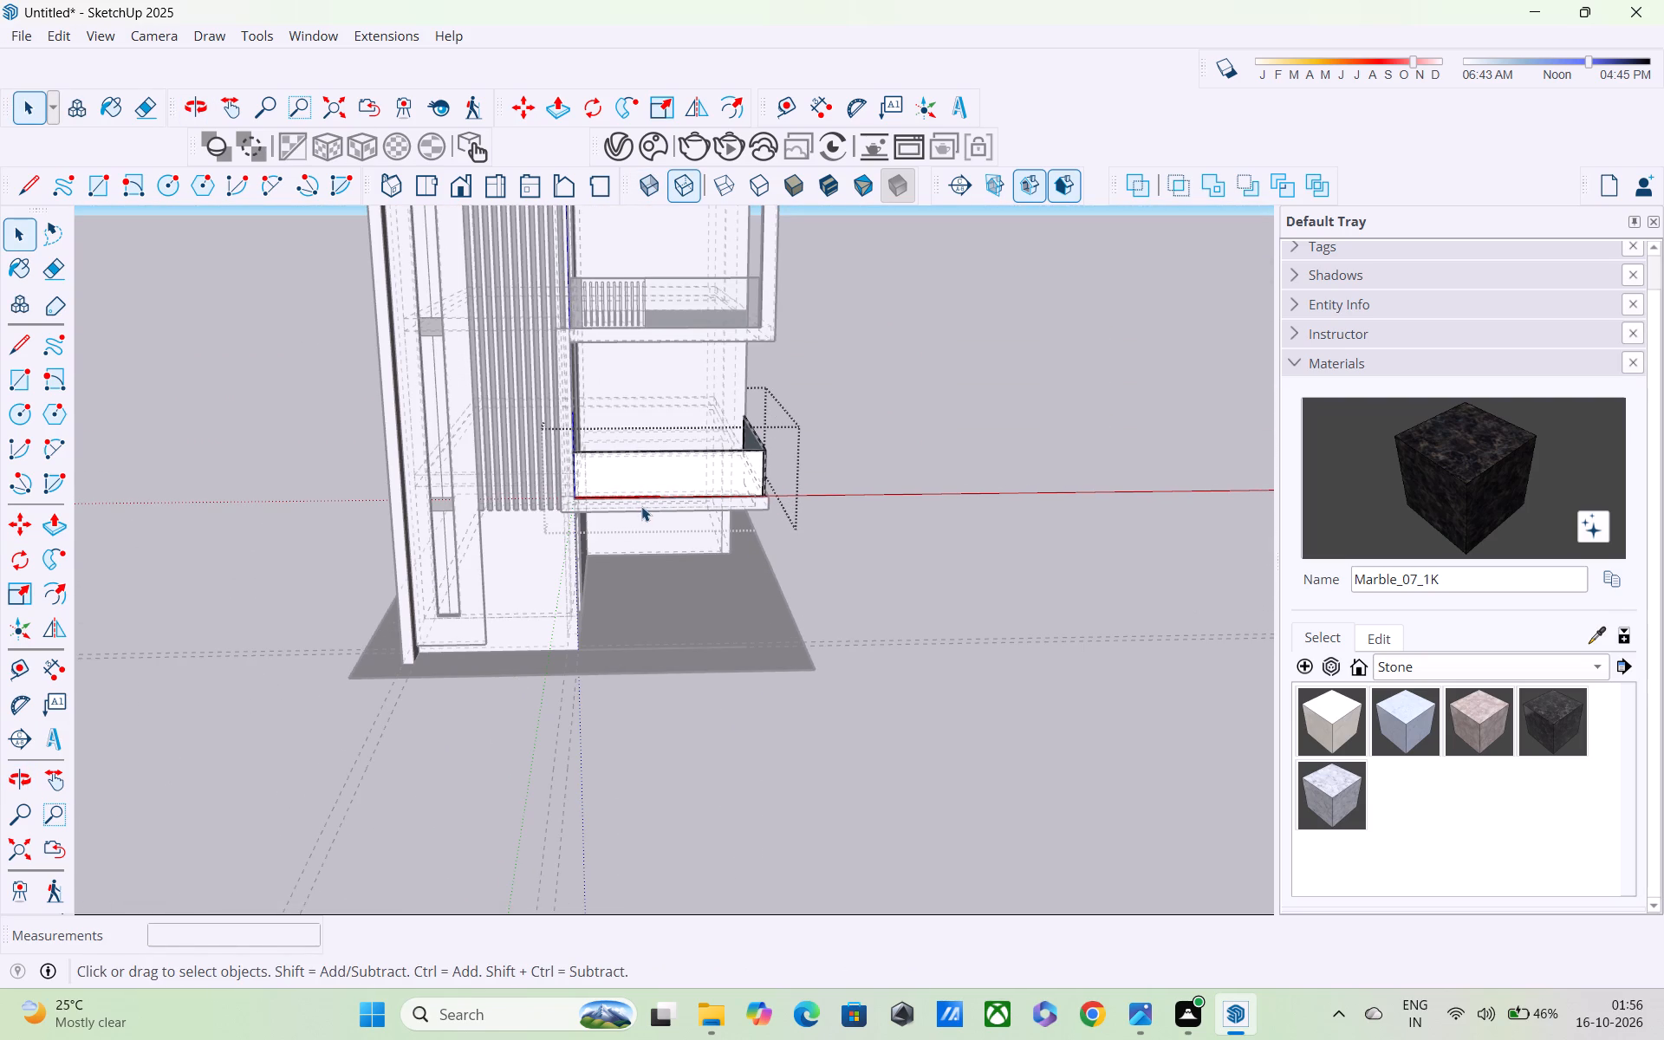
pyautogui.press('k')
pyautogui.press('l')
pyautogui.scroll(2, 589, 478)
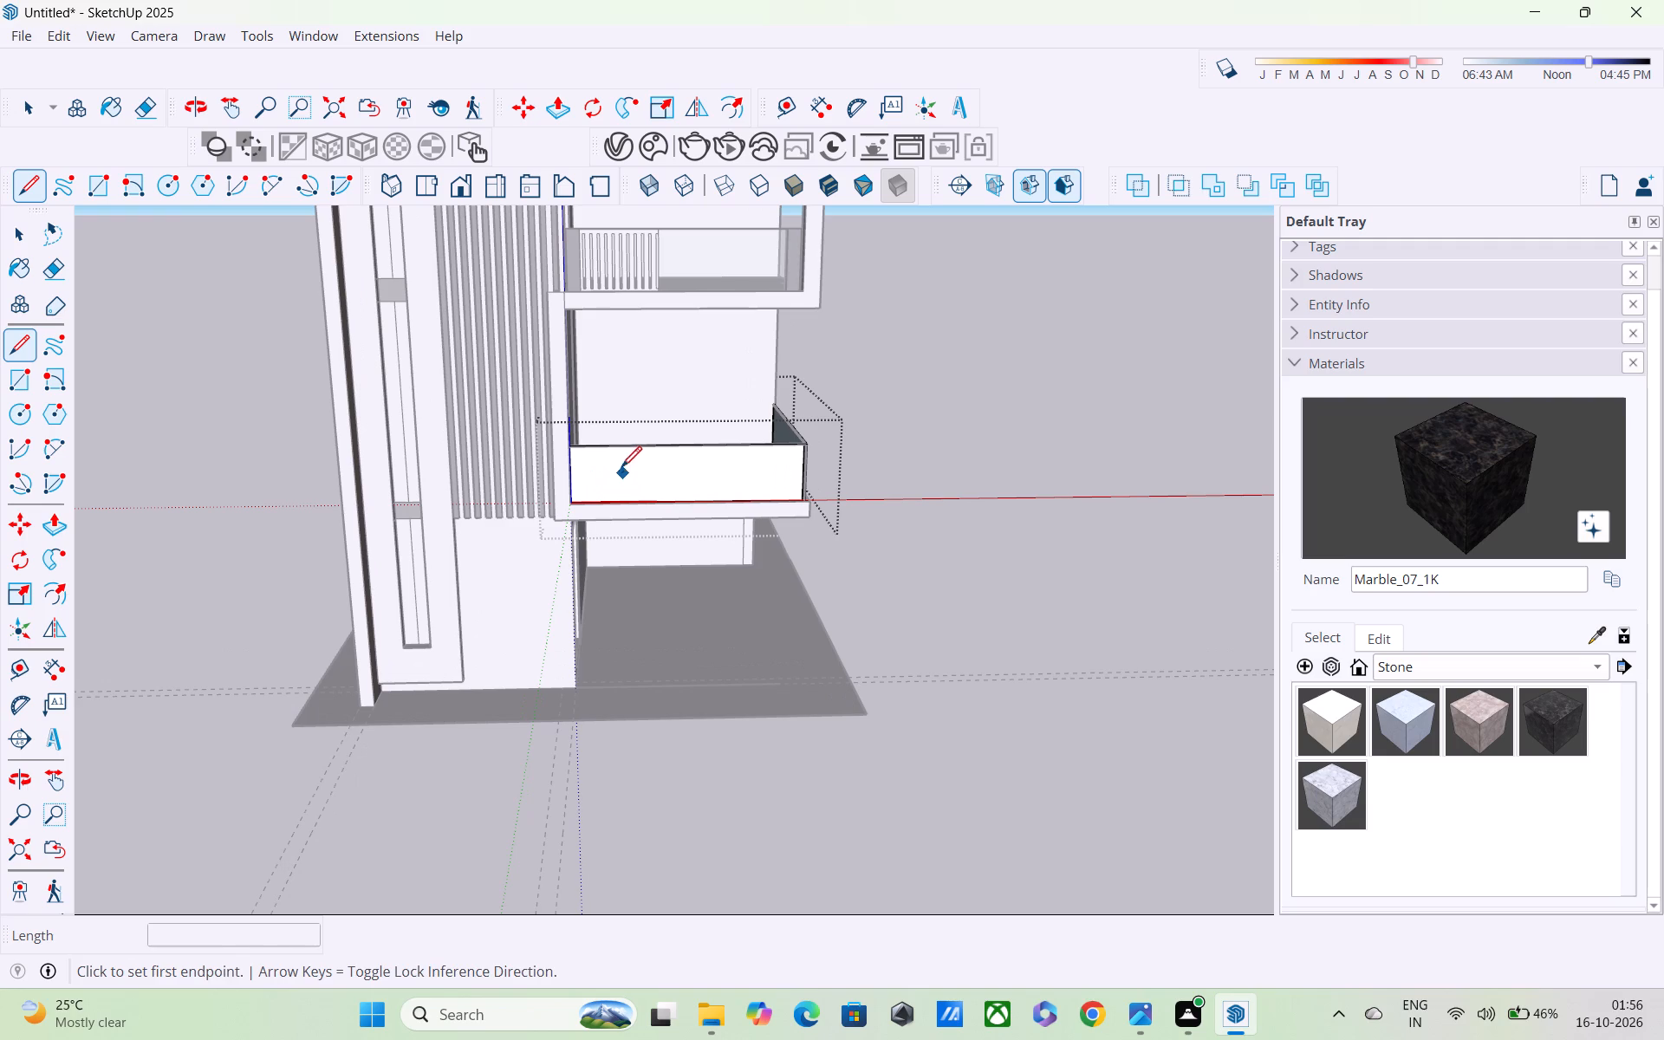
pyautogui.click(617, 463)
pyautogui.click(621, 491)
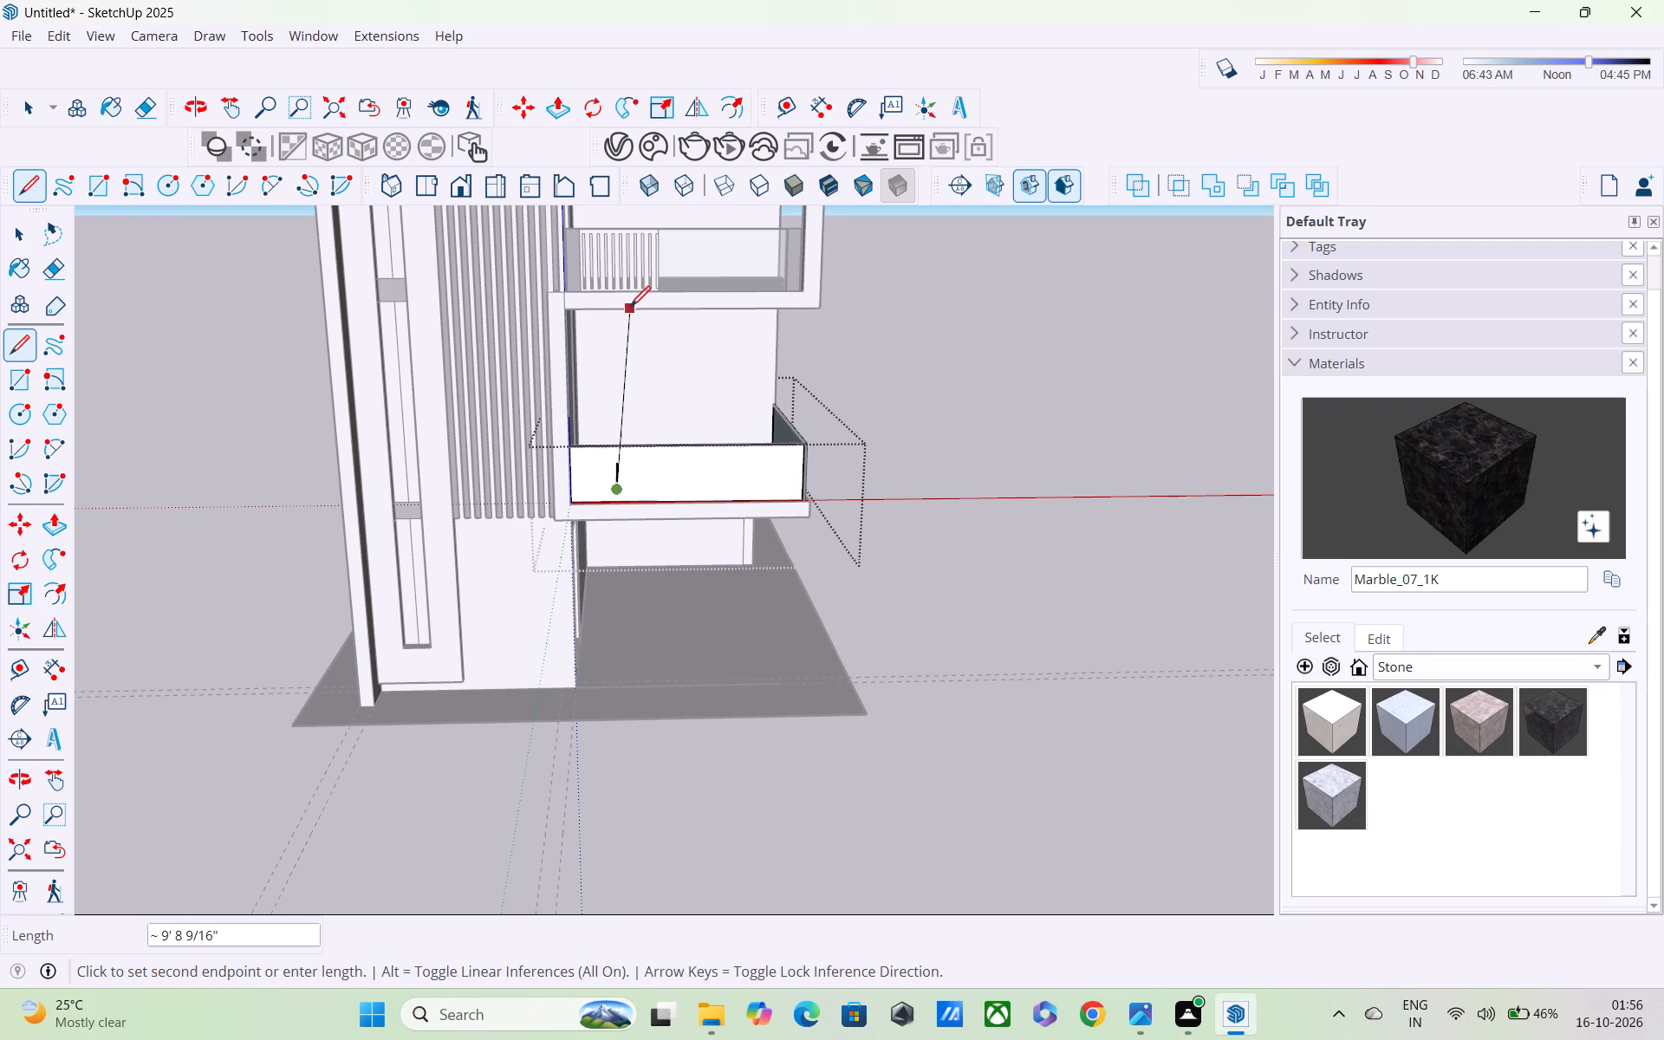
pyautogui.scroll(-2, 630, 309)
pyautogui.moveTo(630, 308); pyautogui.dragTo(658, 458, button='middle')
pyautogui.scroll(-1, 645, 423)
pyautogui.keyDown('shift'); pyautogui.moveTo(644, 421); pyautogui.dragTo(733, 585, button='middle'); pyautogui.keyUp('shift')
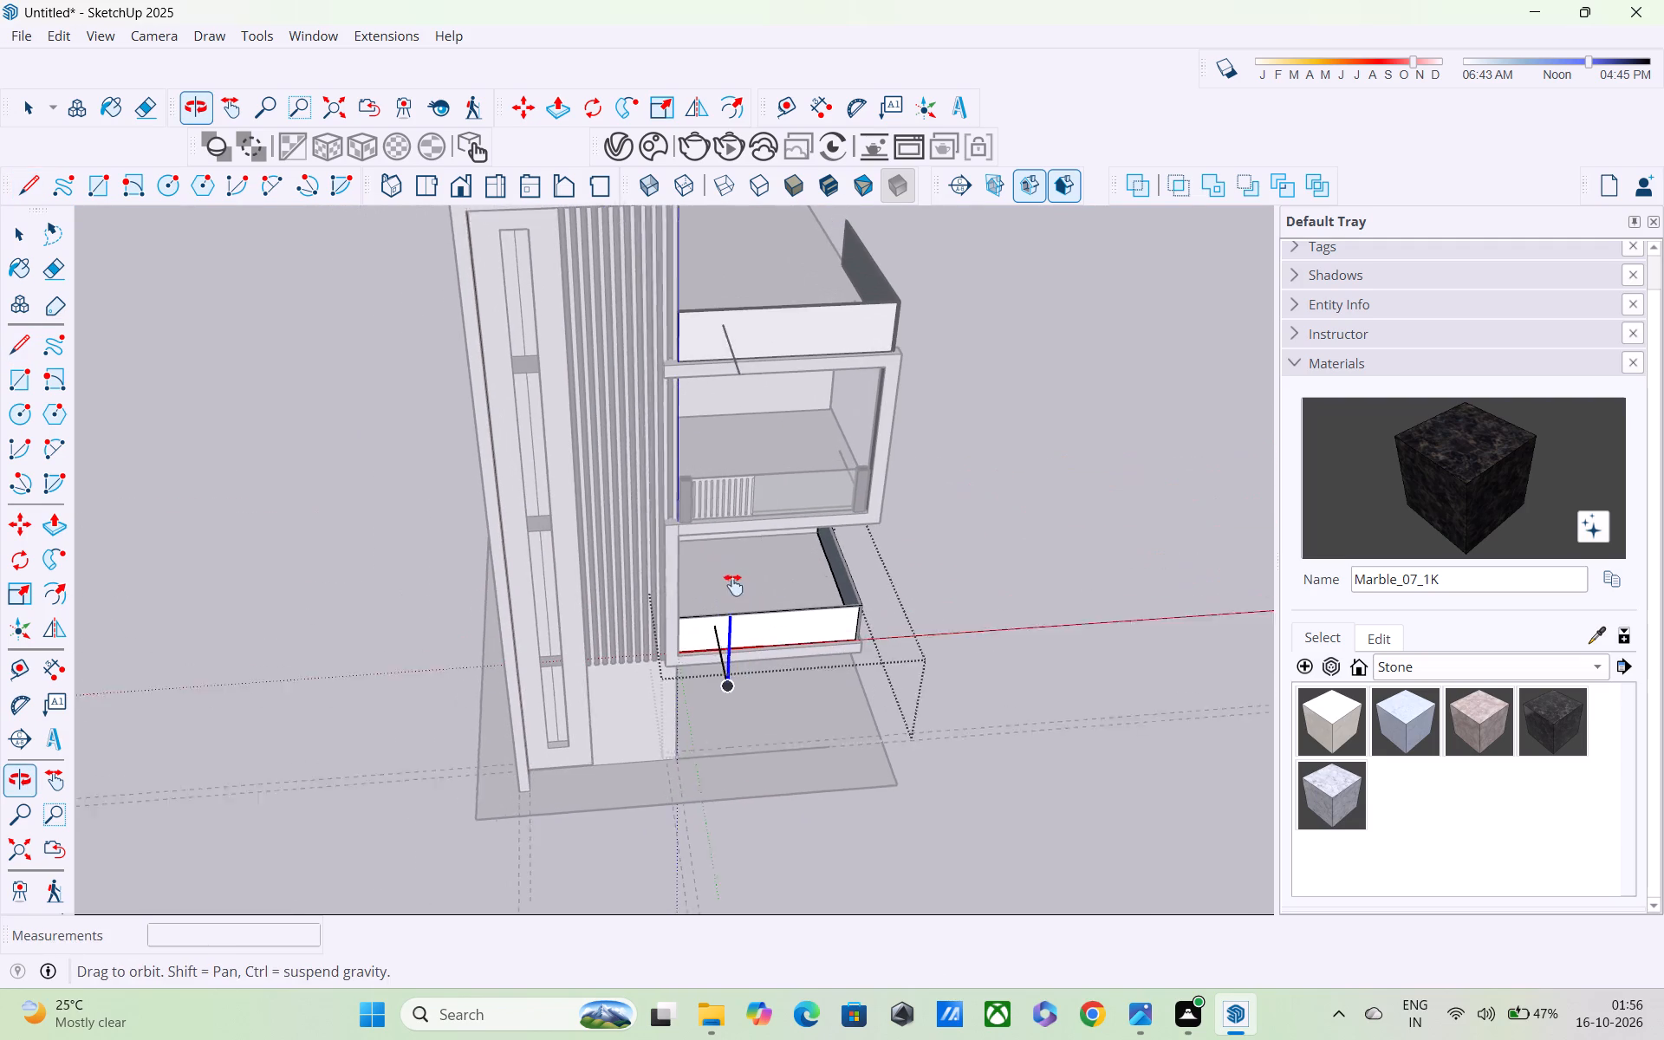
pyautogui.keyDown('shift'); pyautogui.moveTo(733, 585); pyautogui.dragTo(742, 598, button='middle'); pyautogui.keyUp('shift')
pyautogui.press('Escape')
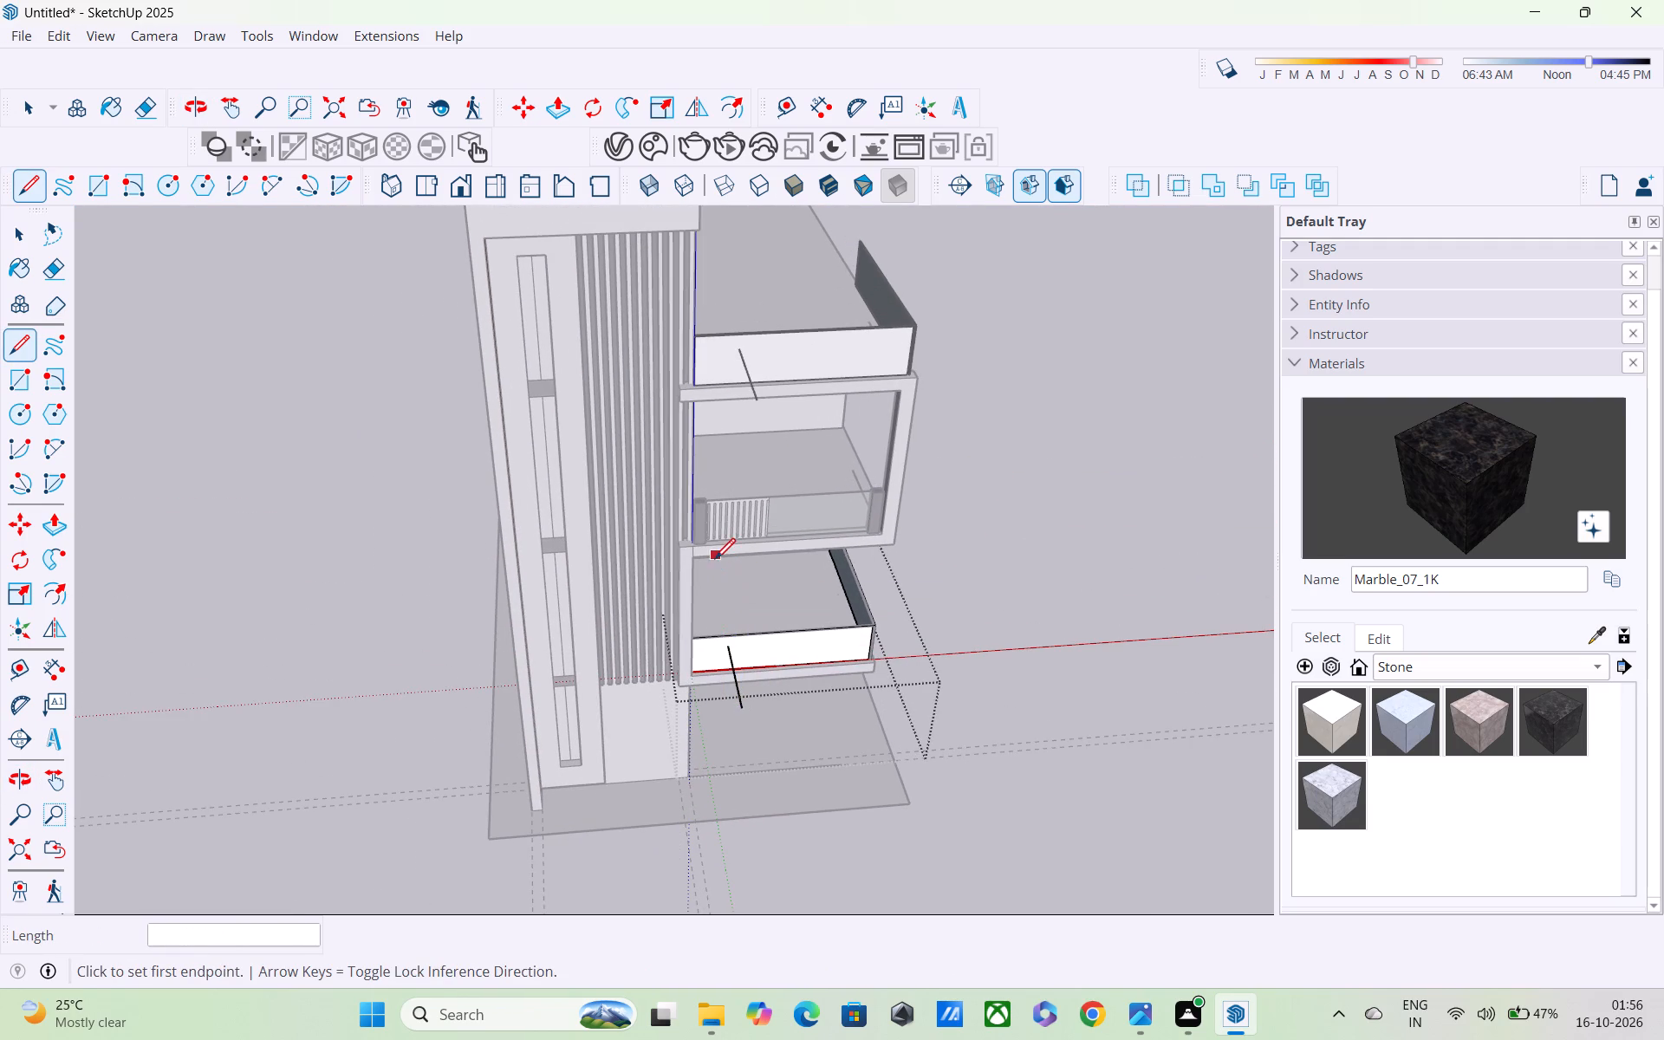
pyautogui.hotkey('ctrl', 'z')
# Draw a narrow vertical rectangle about 2' 7" by 2 11/16" near the wall-side end of the lower railing's front face.
pyautogui.moveTo(711, 563); pyautogui.dragTo(633, 298, button='middle')
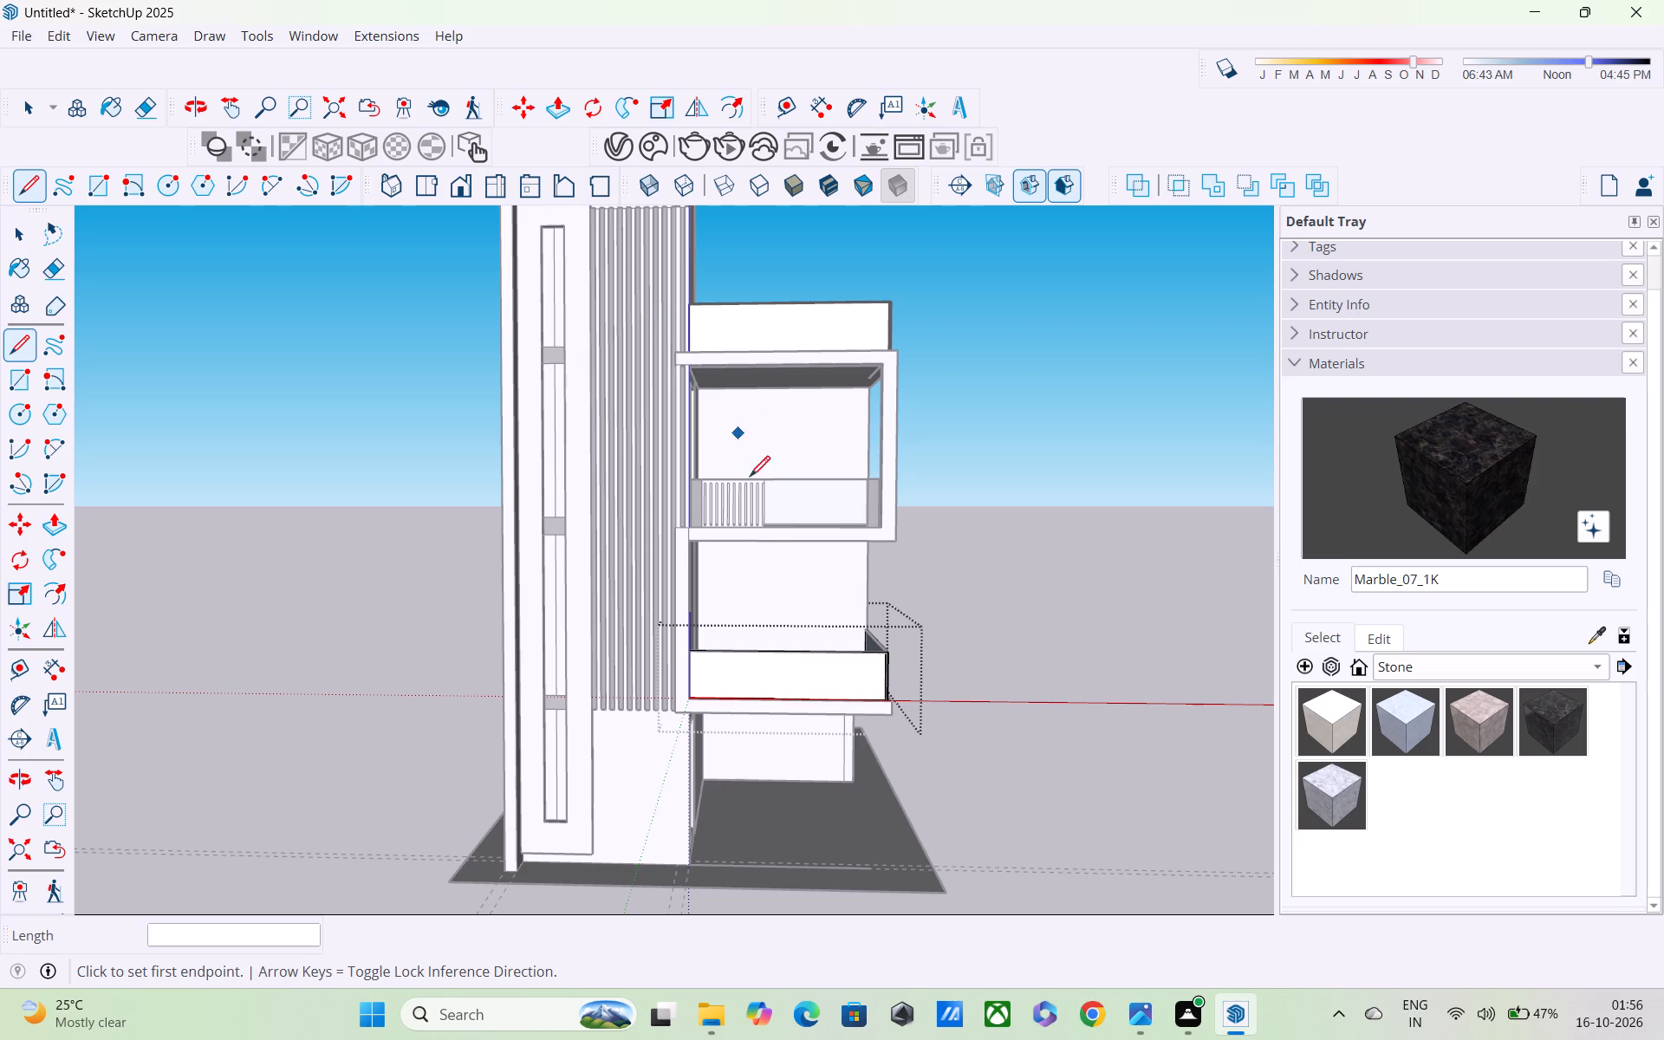
pyautogui.moveTo(750, 523); pyautogui.dragTo(610, 308, button='middle')
pyautogui.scroll(4, 613, 308)
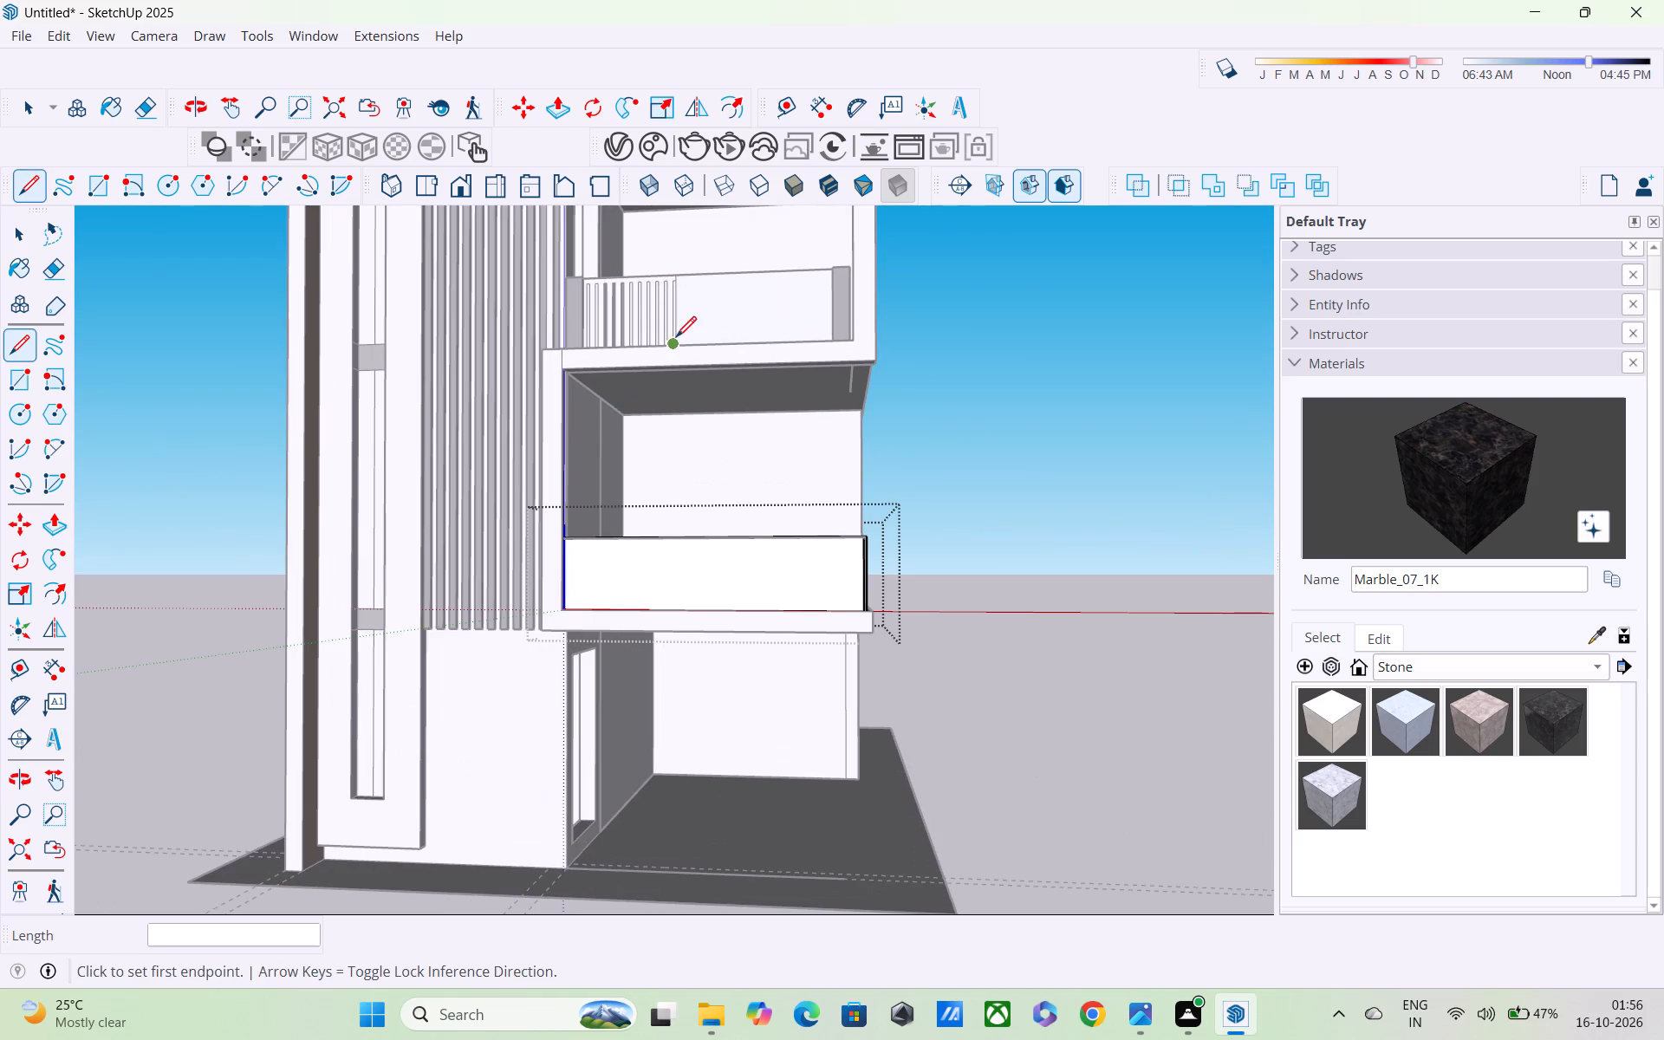
pyautogui.moveTo(671, 535); pyautogui.dragTo(671, 527, button='middle')
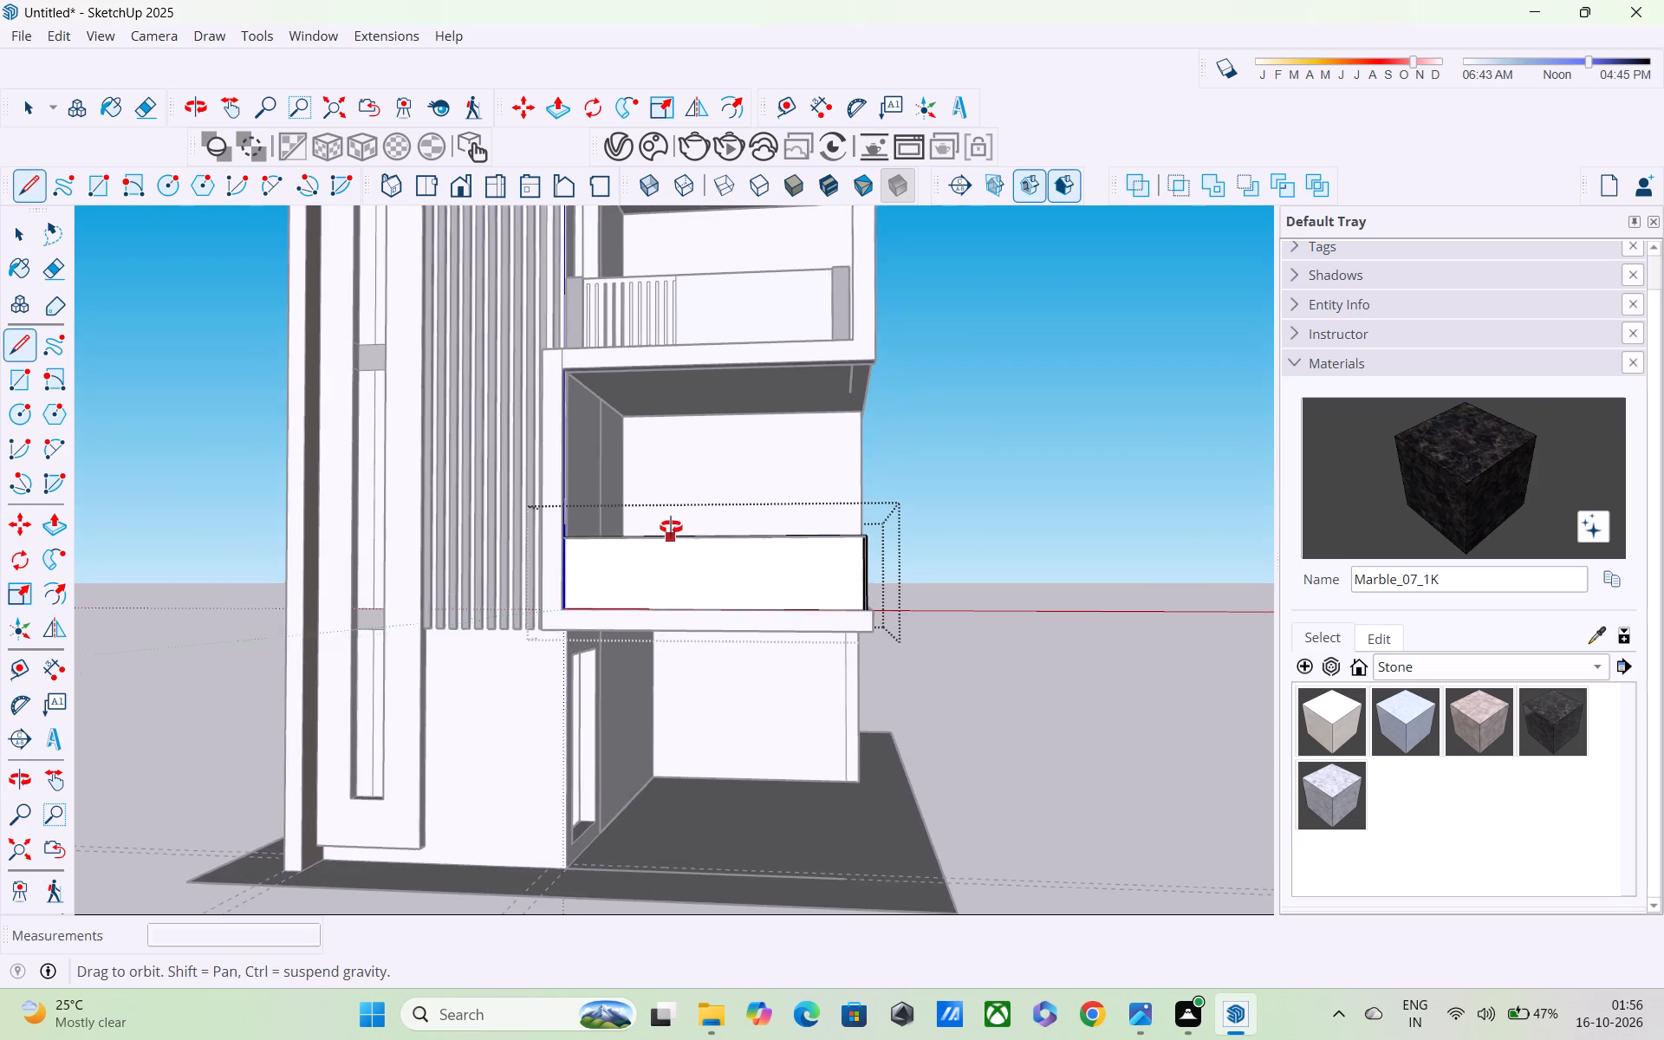
pyautogui.moveTo(671, 527); pyautogui.dragTo(710, 454, button='middle')
pyautogui.scroll(1, 710, 454)
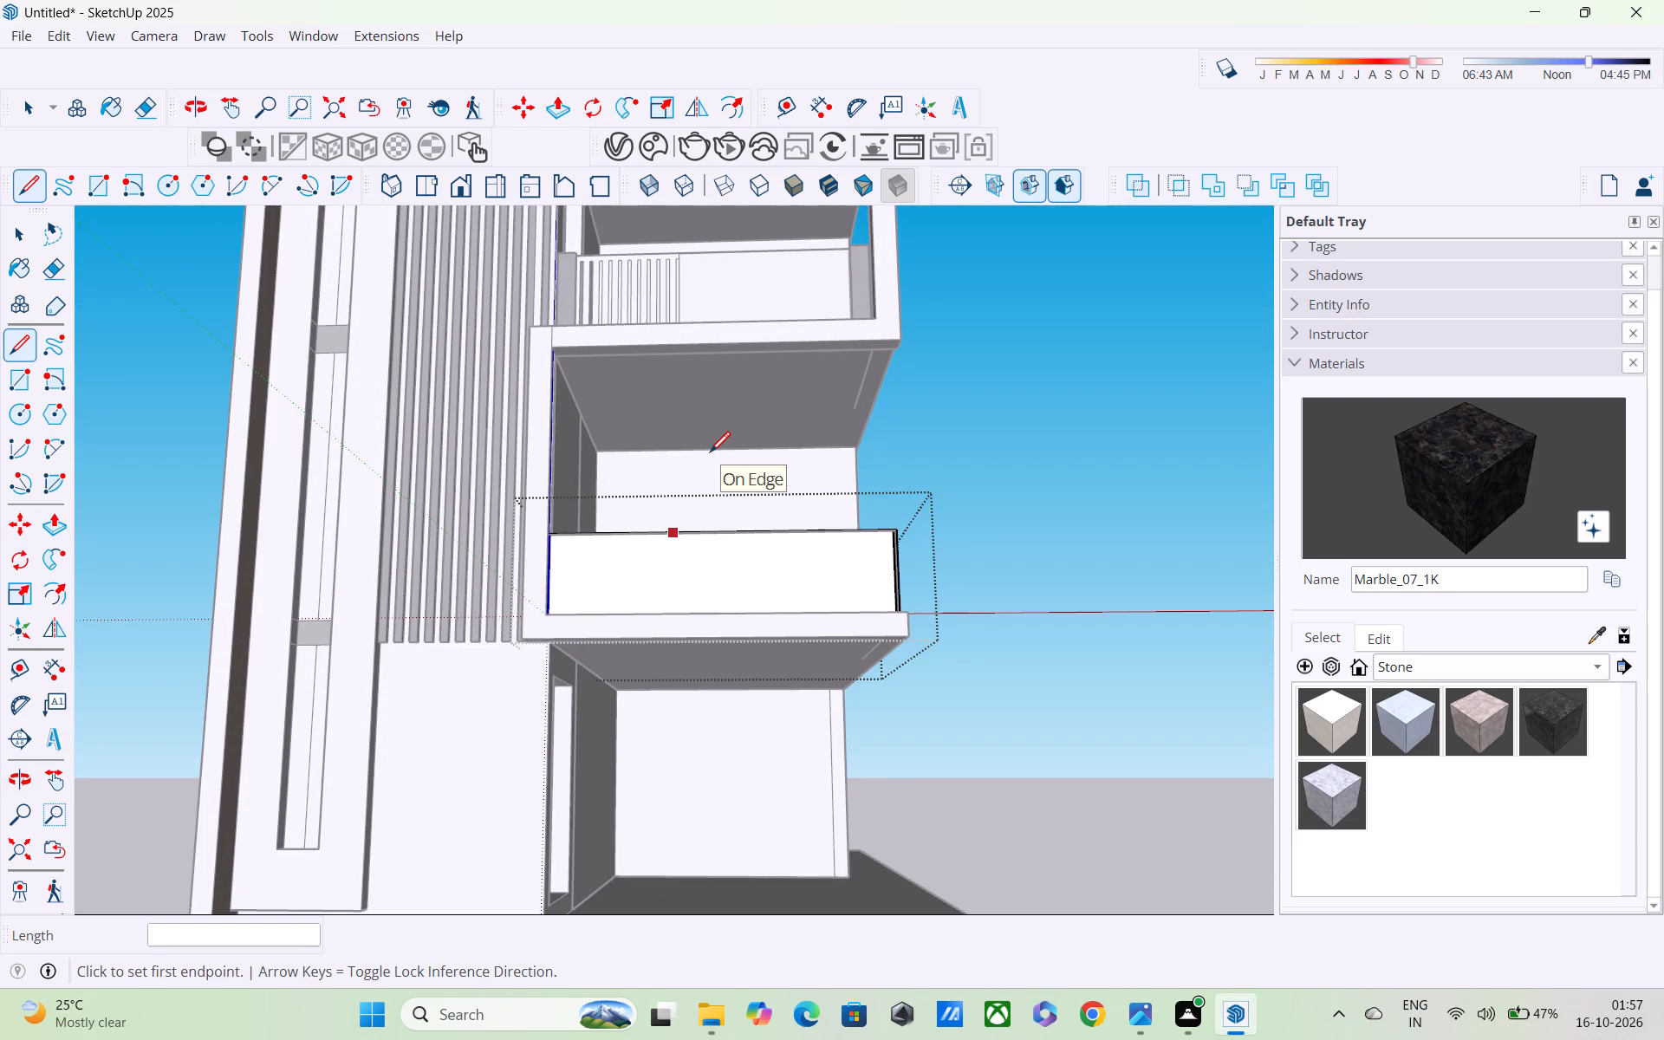
pyautogui.scroll(-3, 710, 454)
pyautogui.scroll(2, 658, 430)
pyautogui.scroll(3, 607, 546)
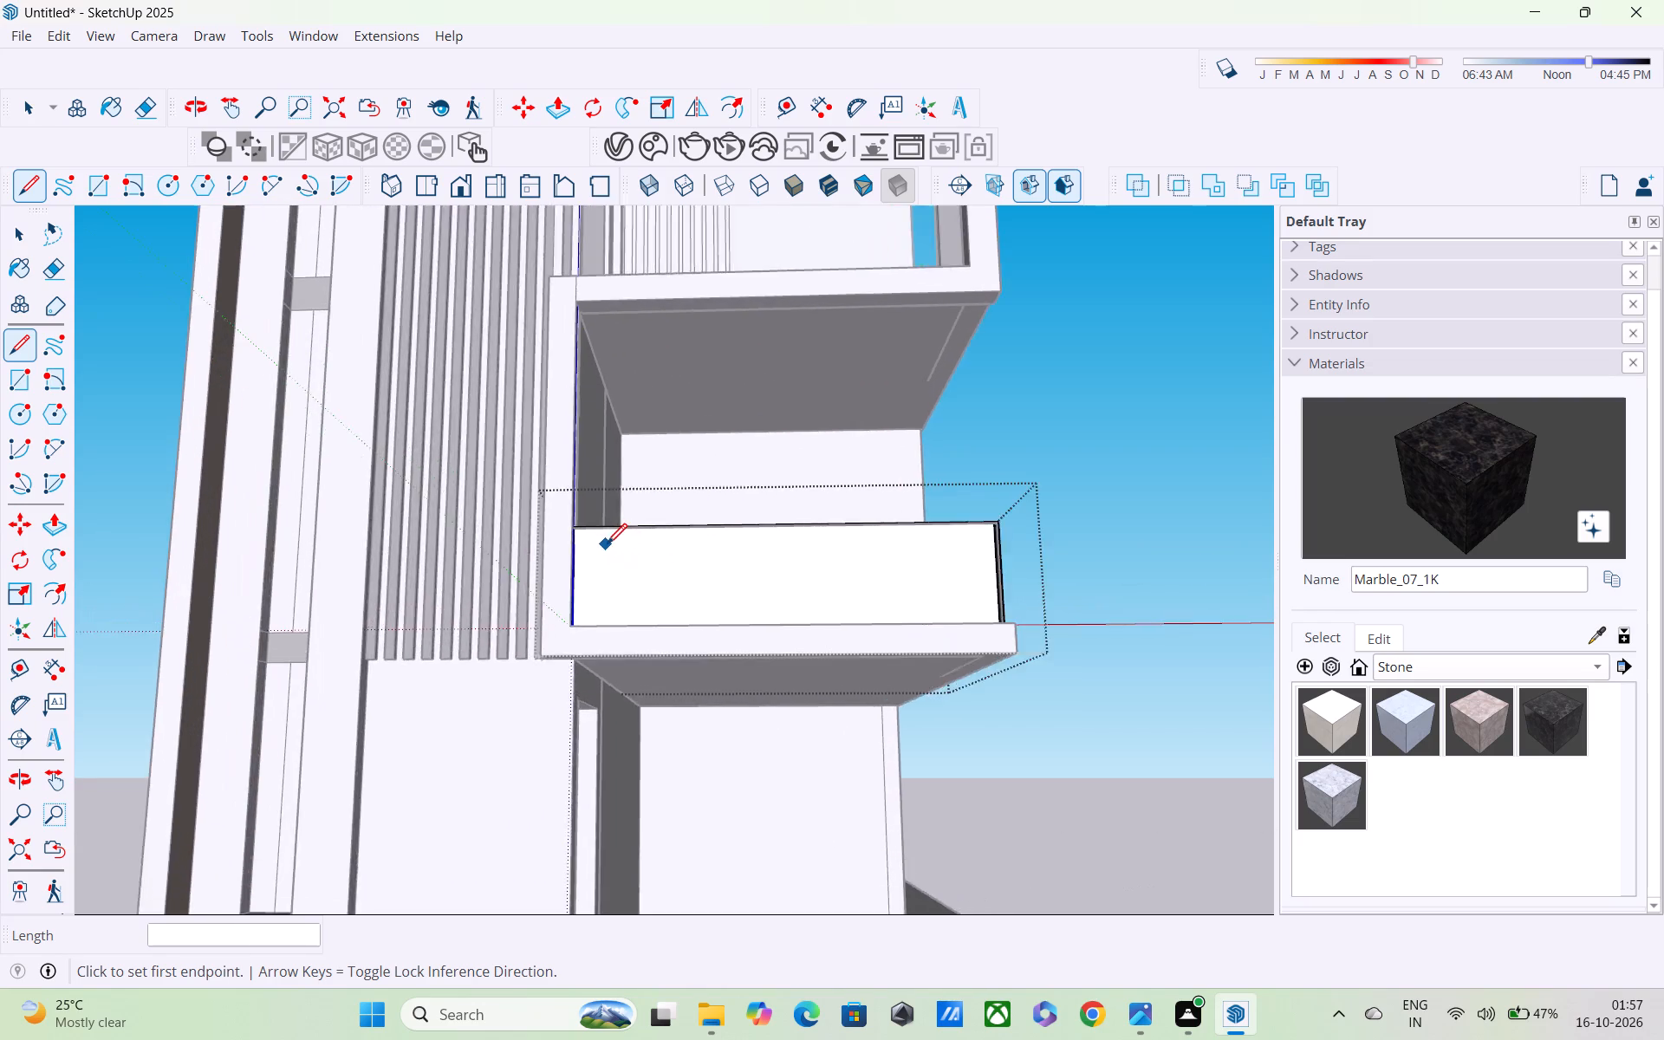
pyautogui.scroll(4, 607, 546)
pyautogui.press('r')
pyautogui.scroll(5, 607, 549)
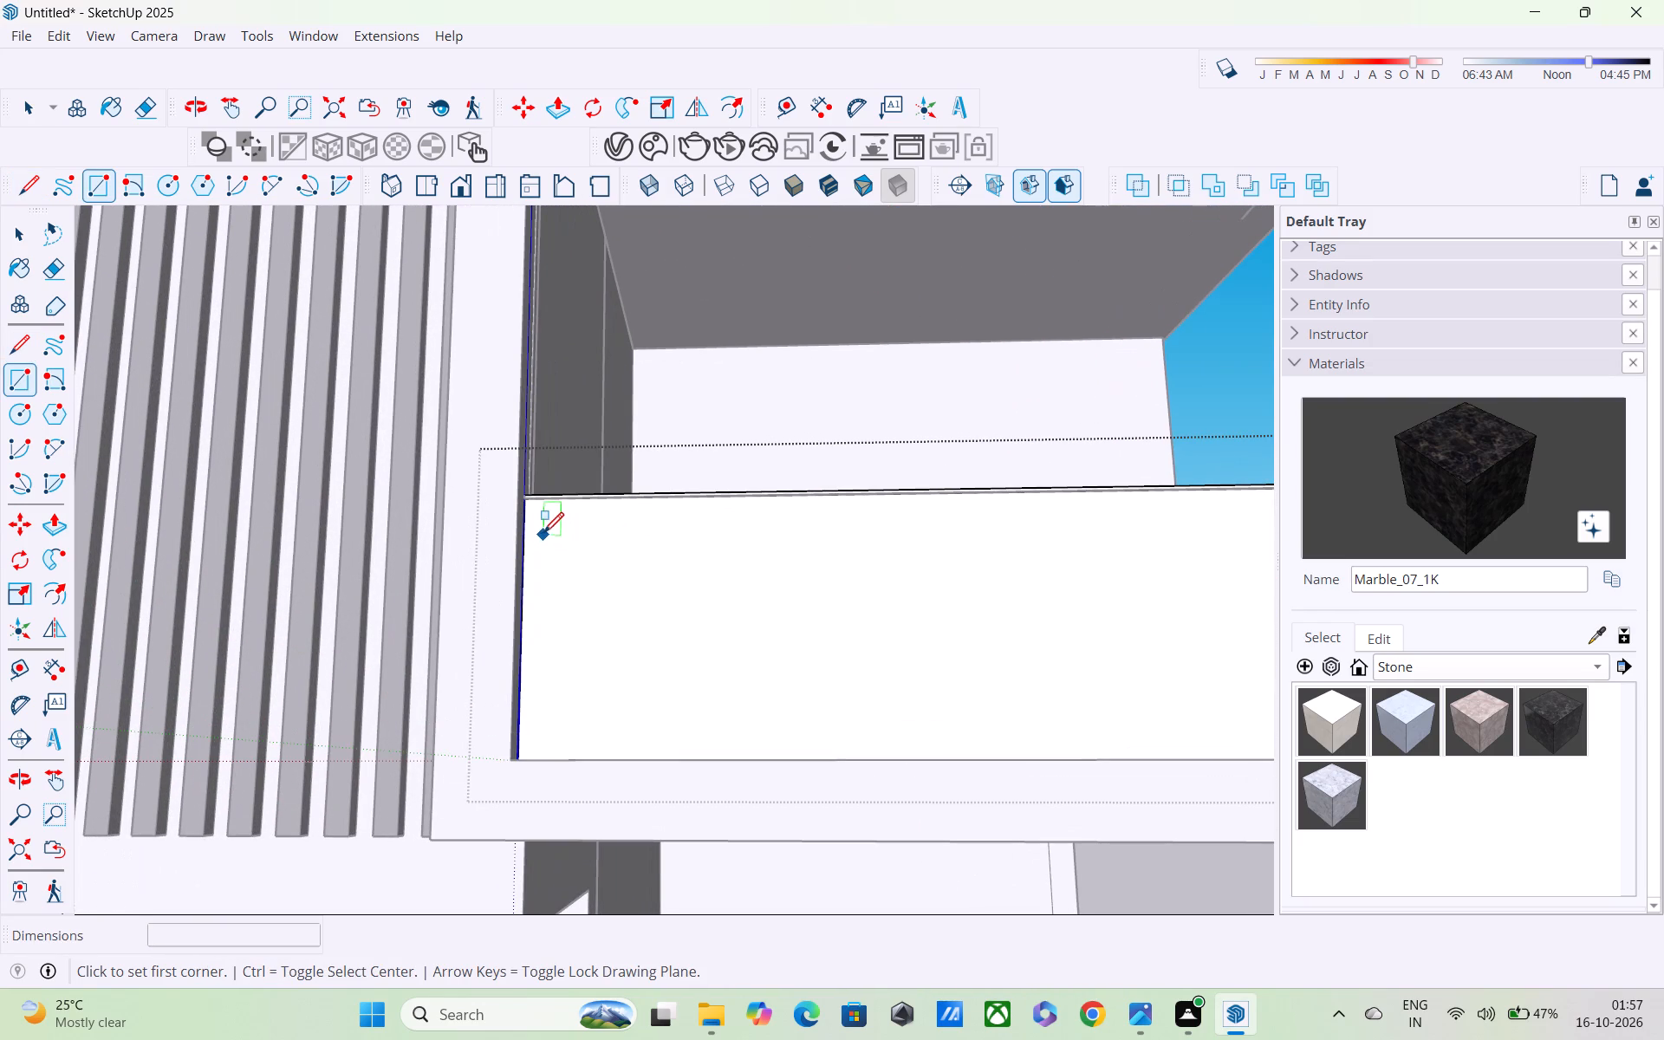
pyautogui.click(546, 525)
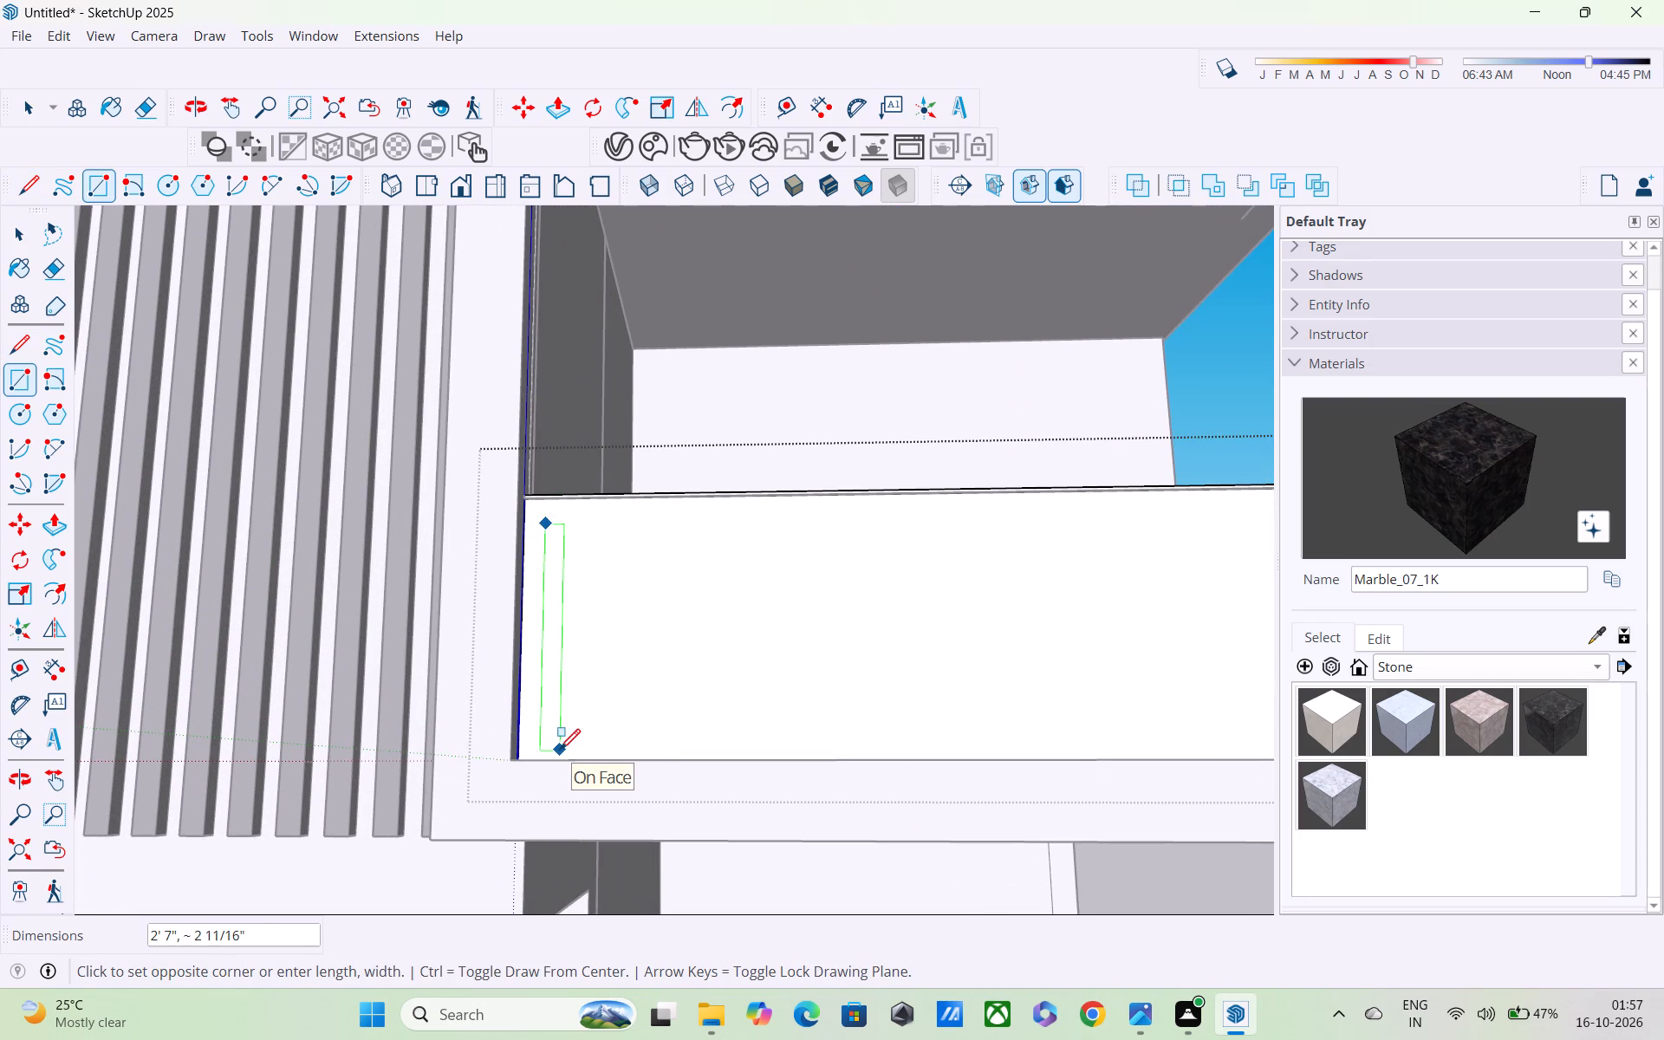
pyautogui.click(560, 751)
# Copy the narrow rectangle's four edges about 4' 4 5/16" horizontally along the railing's front face.
pyautogui.moveTo(573, 726); pyautogui.dragTo(655, 771, button='middle')
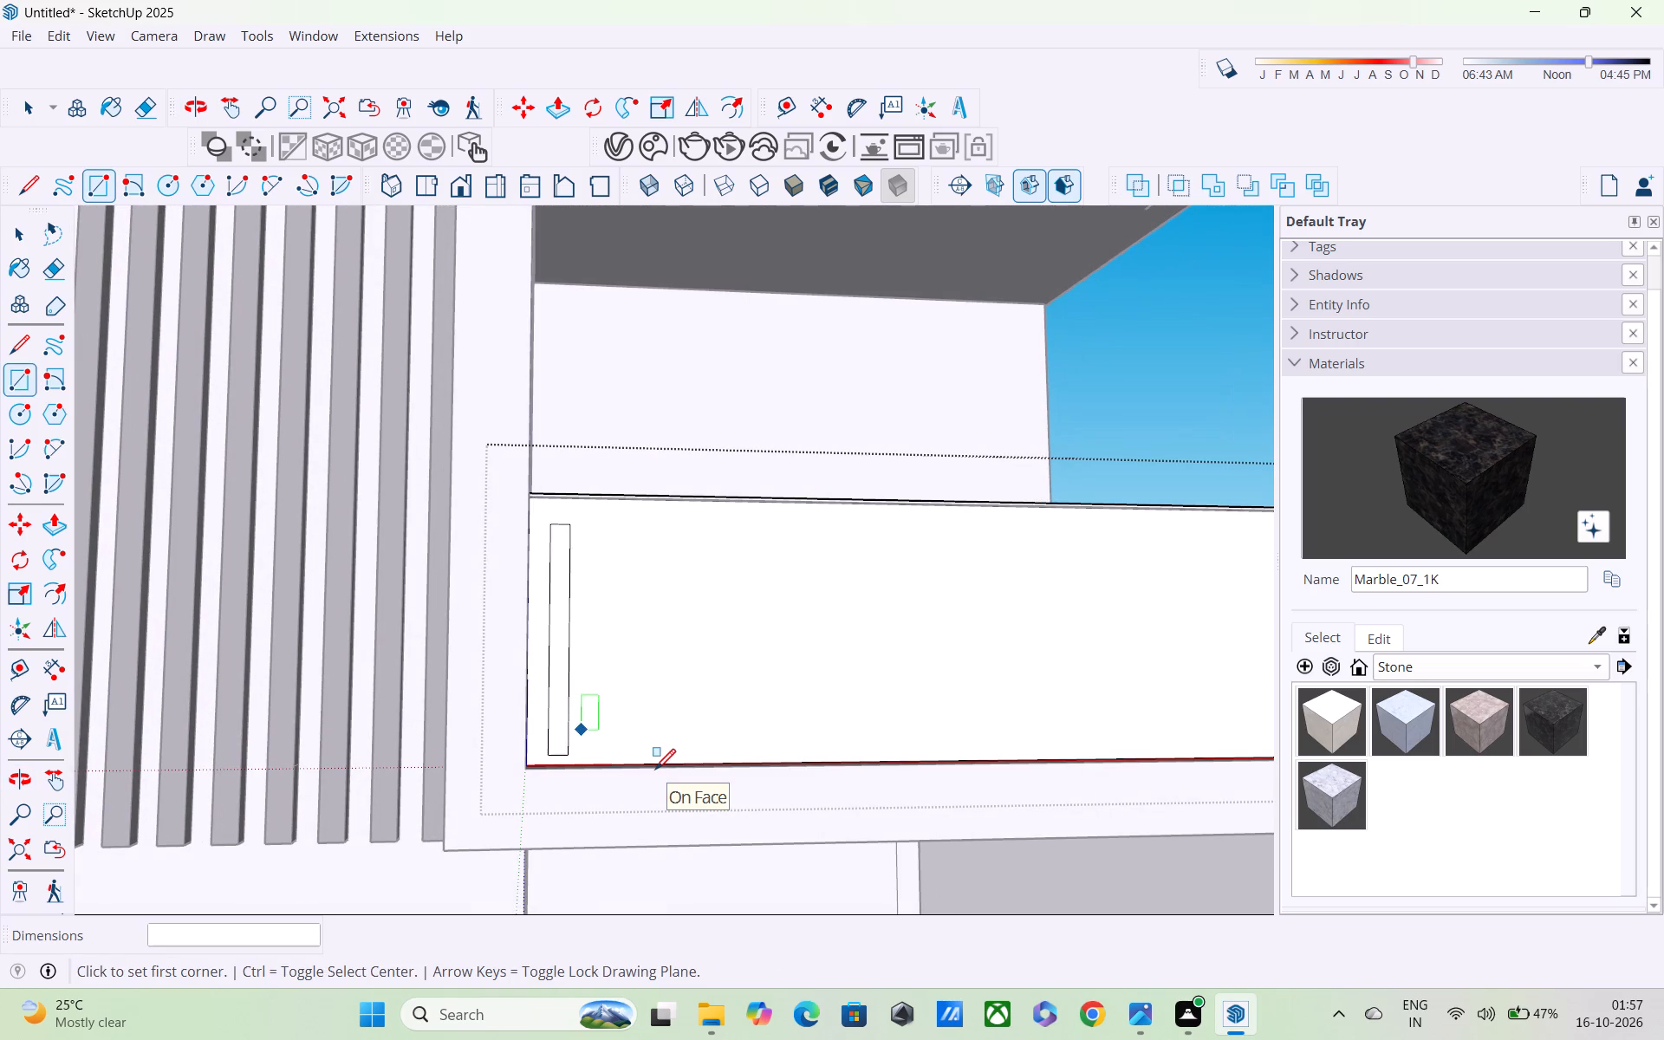
pyautogui.press('m')
pyautogui.scroll(3, 614, 764)
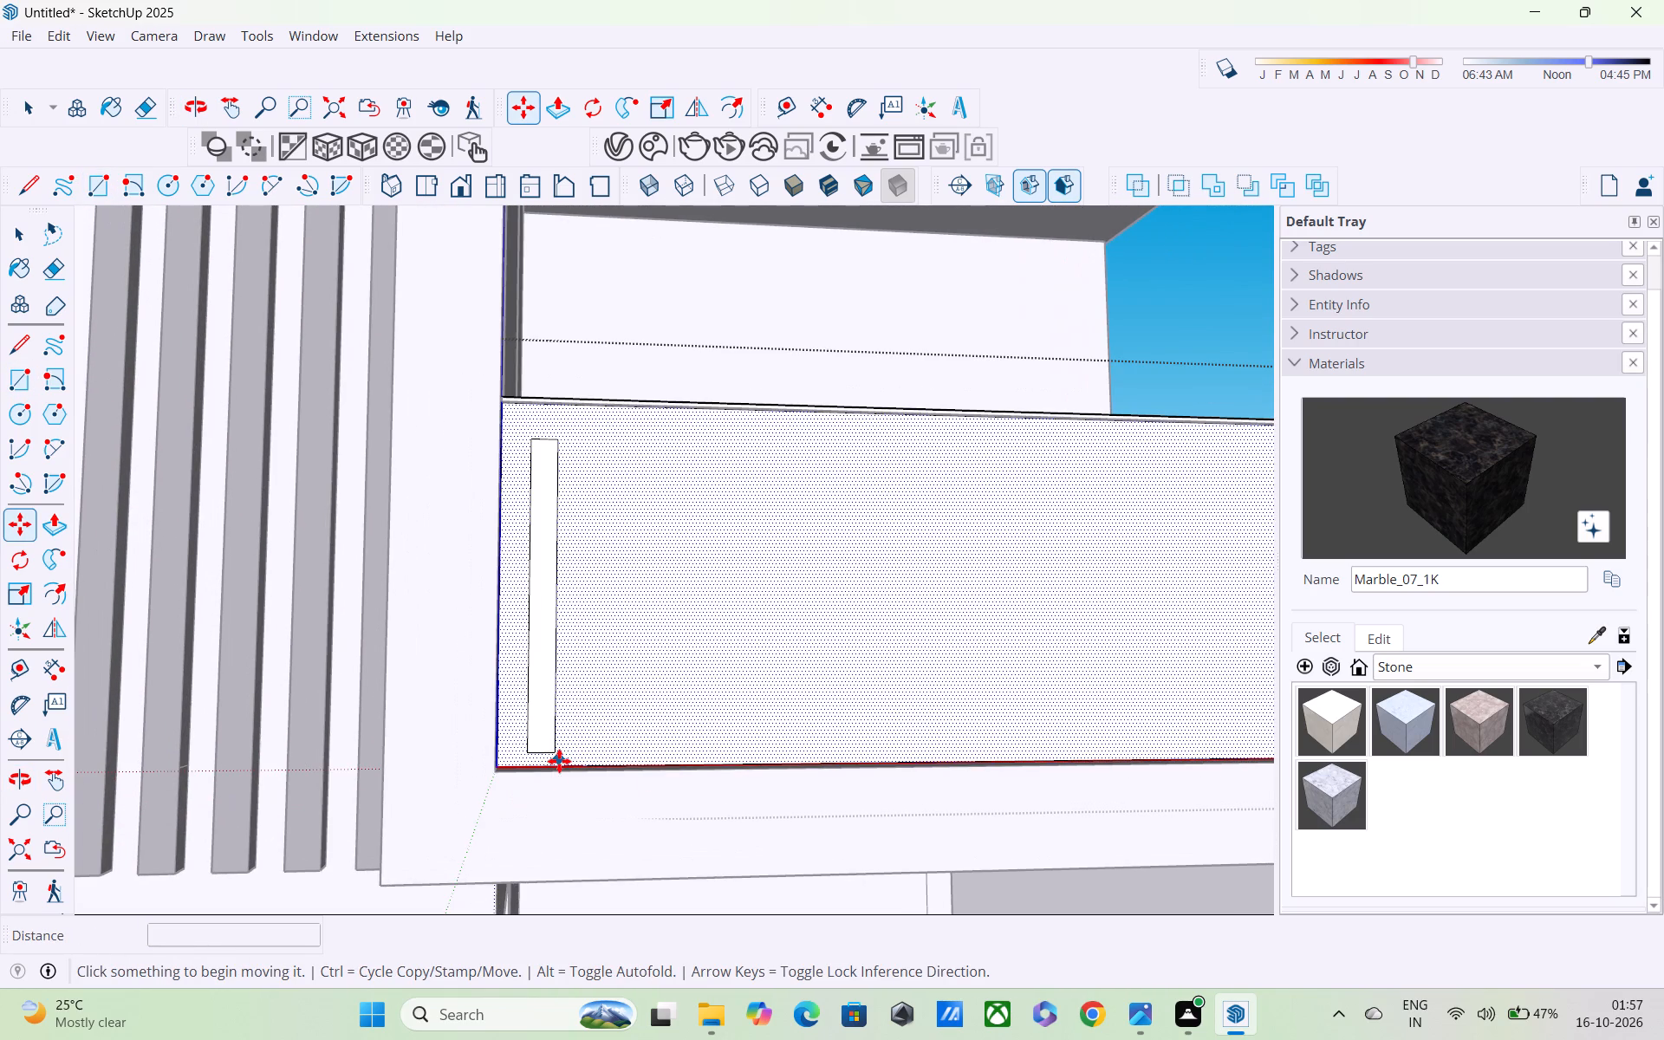
pyautogui.press('Escape')
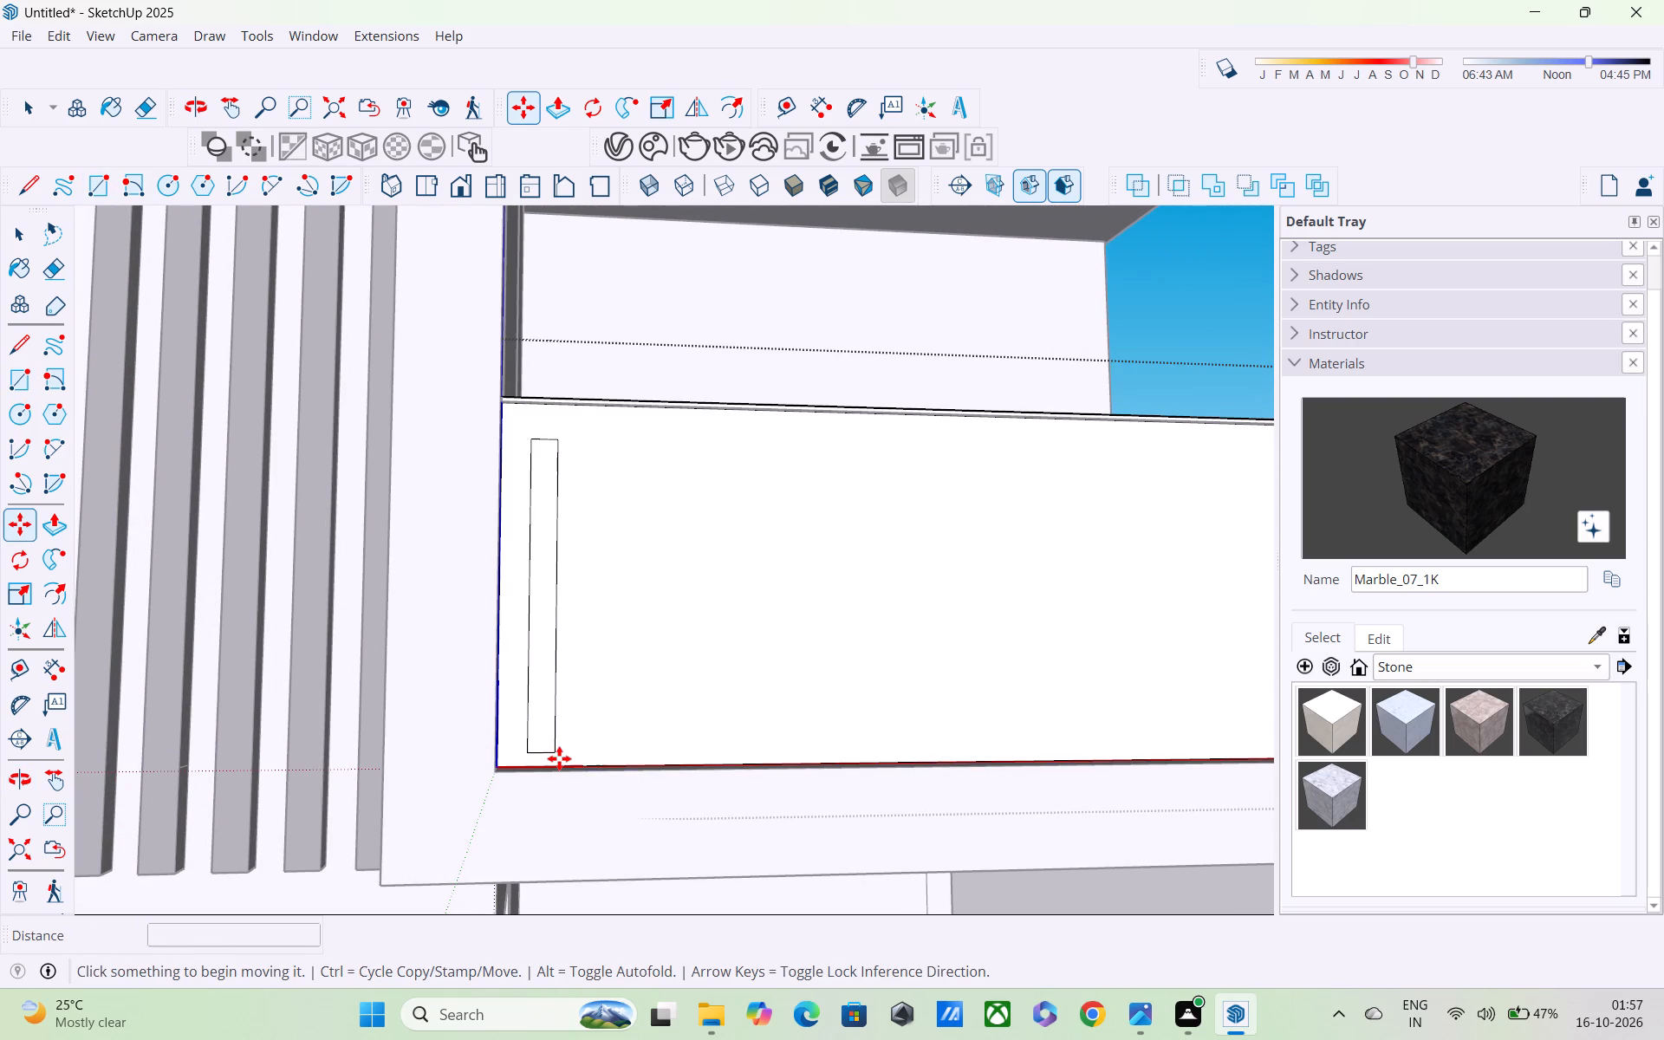
pyautogui.scroll(2, 551, 725)
pyautogui.press('space')
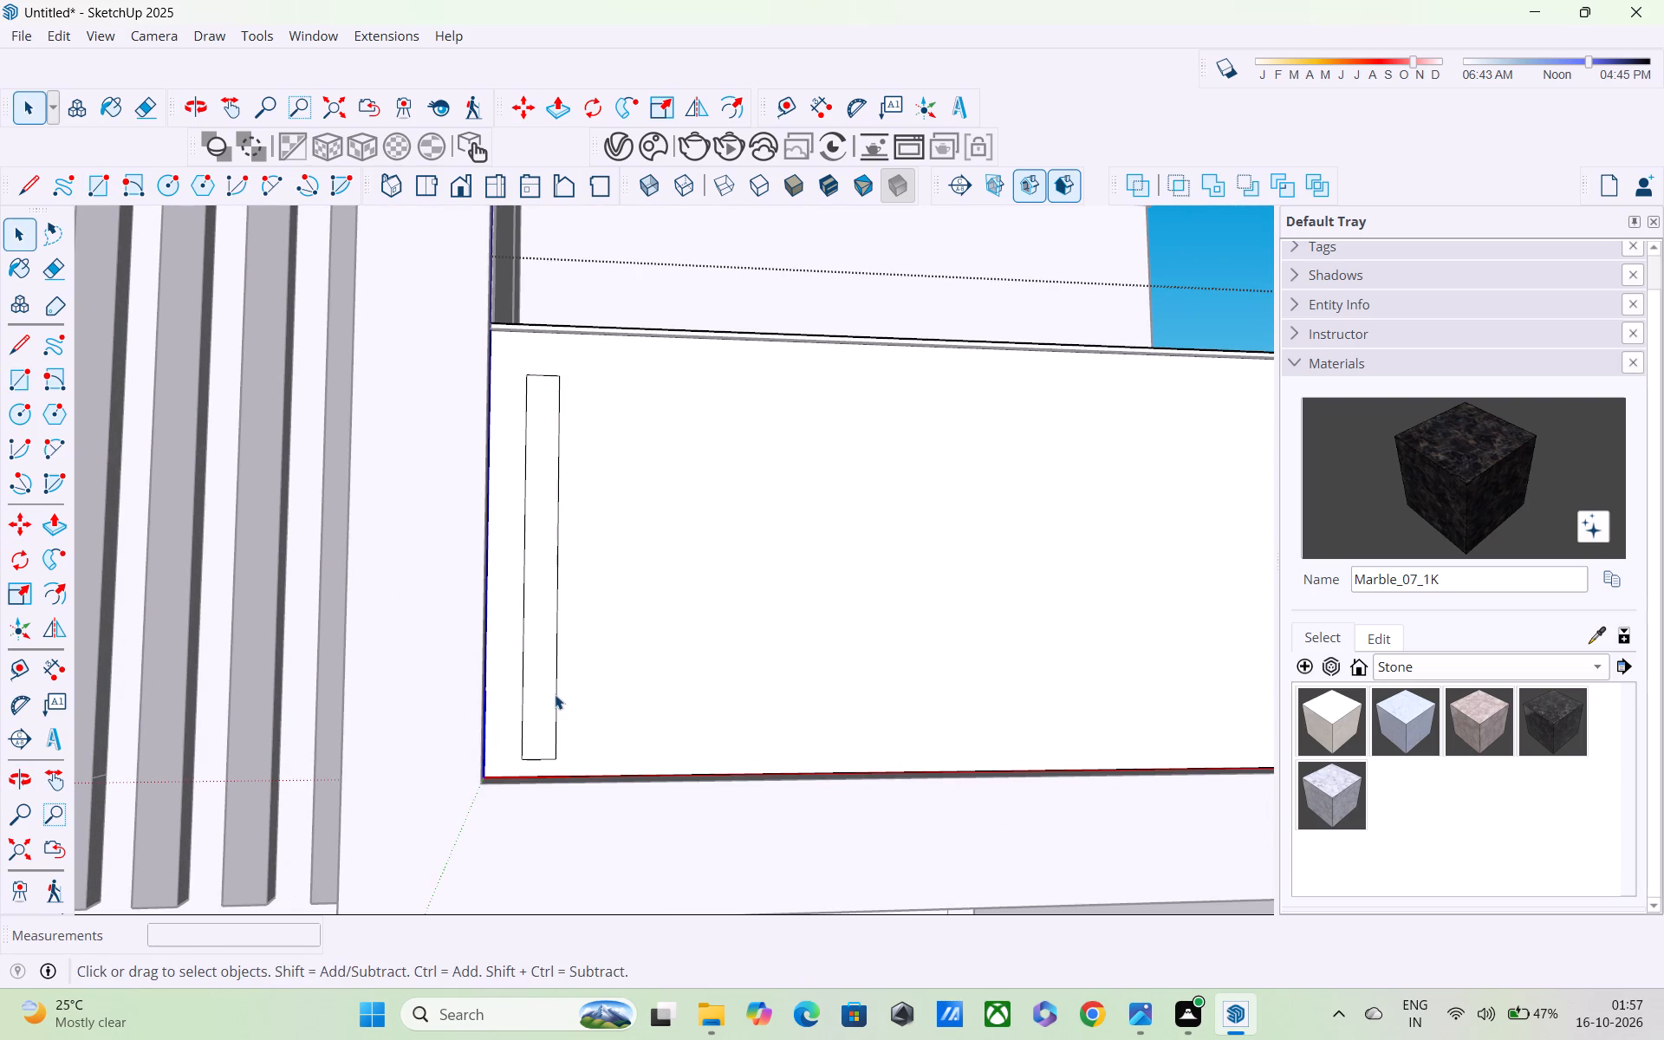
pyautogui.click(555, 694)
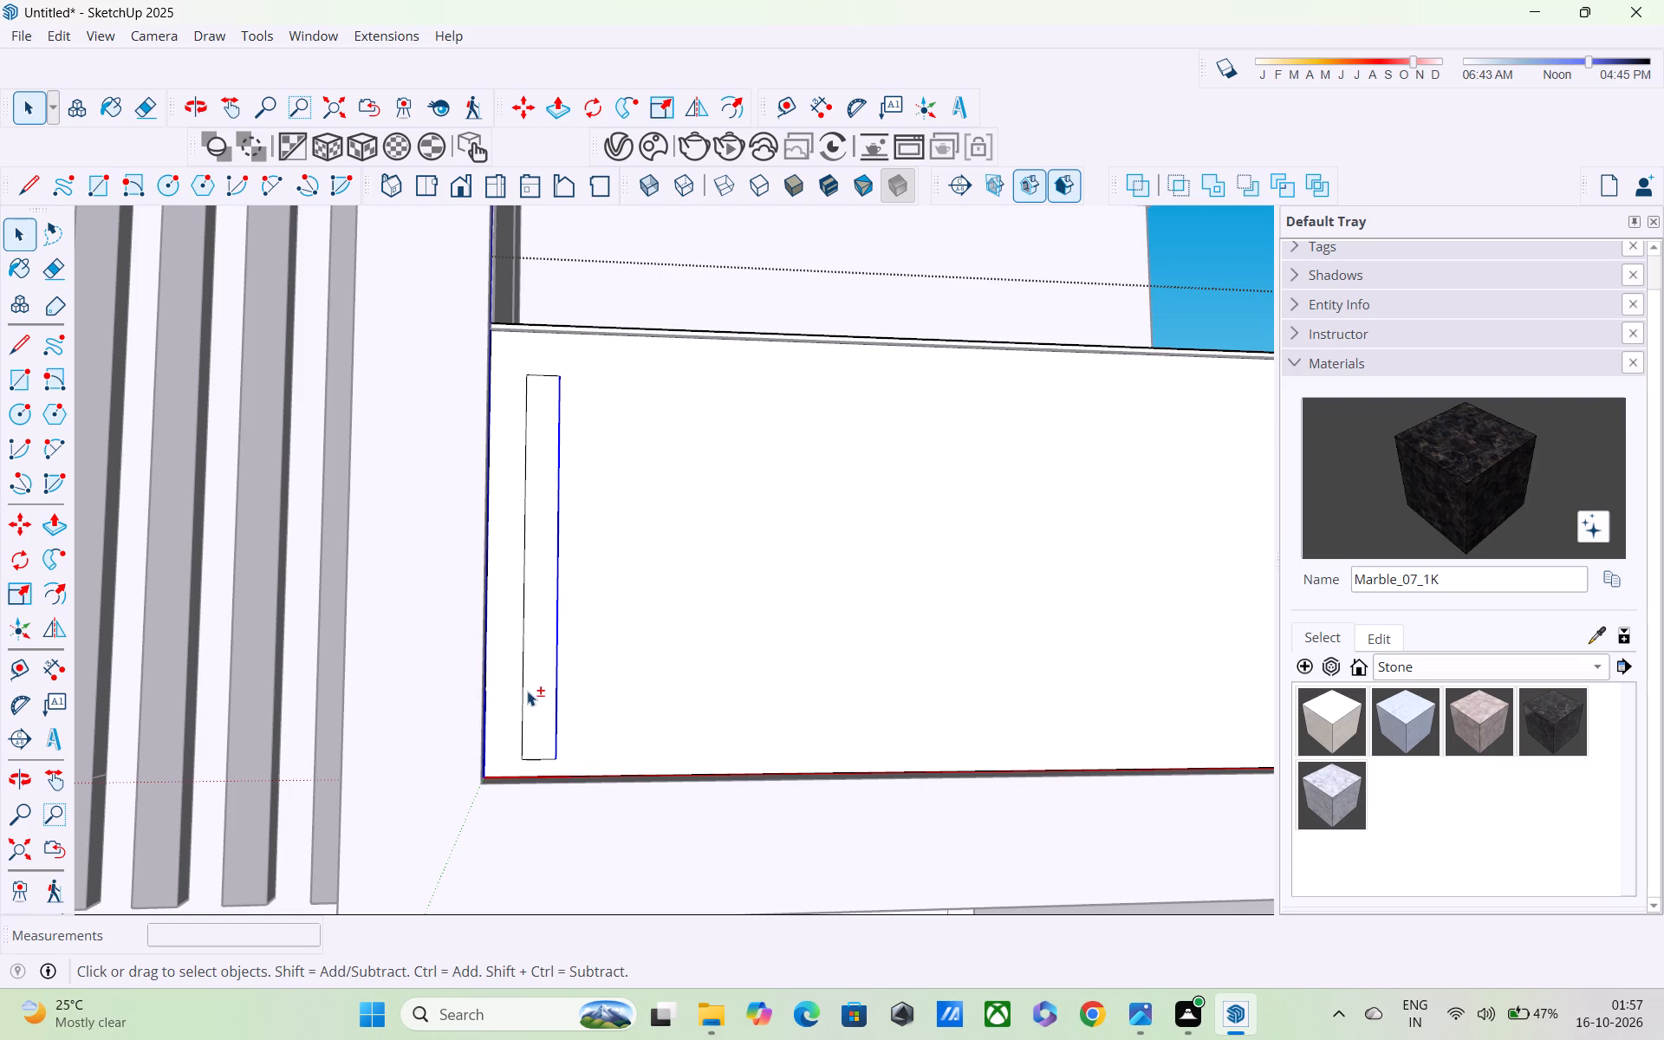
pyautogui.keyDown('shift'); pyautogui.click(519, 677); pyautogui.keyUp('shift')
pyautogui.keyDown('shift'); pyautogui.click(519, 452); pyautogui.keyUp('shift')
pyautogui.keyDown('shift'); pyautogui.click(542, 374); pyautogui.keyUp('shift')
pyautogui.keyDown('shift'); pyautogui.click(527, 416); pyautogui.keyUp('shift')
pyautogui.keyDown('shift'); pyautogui.click(547, 757); pyautogui.keyUp('shift')
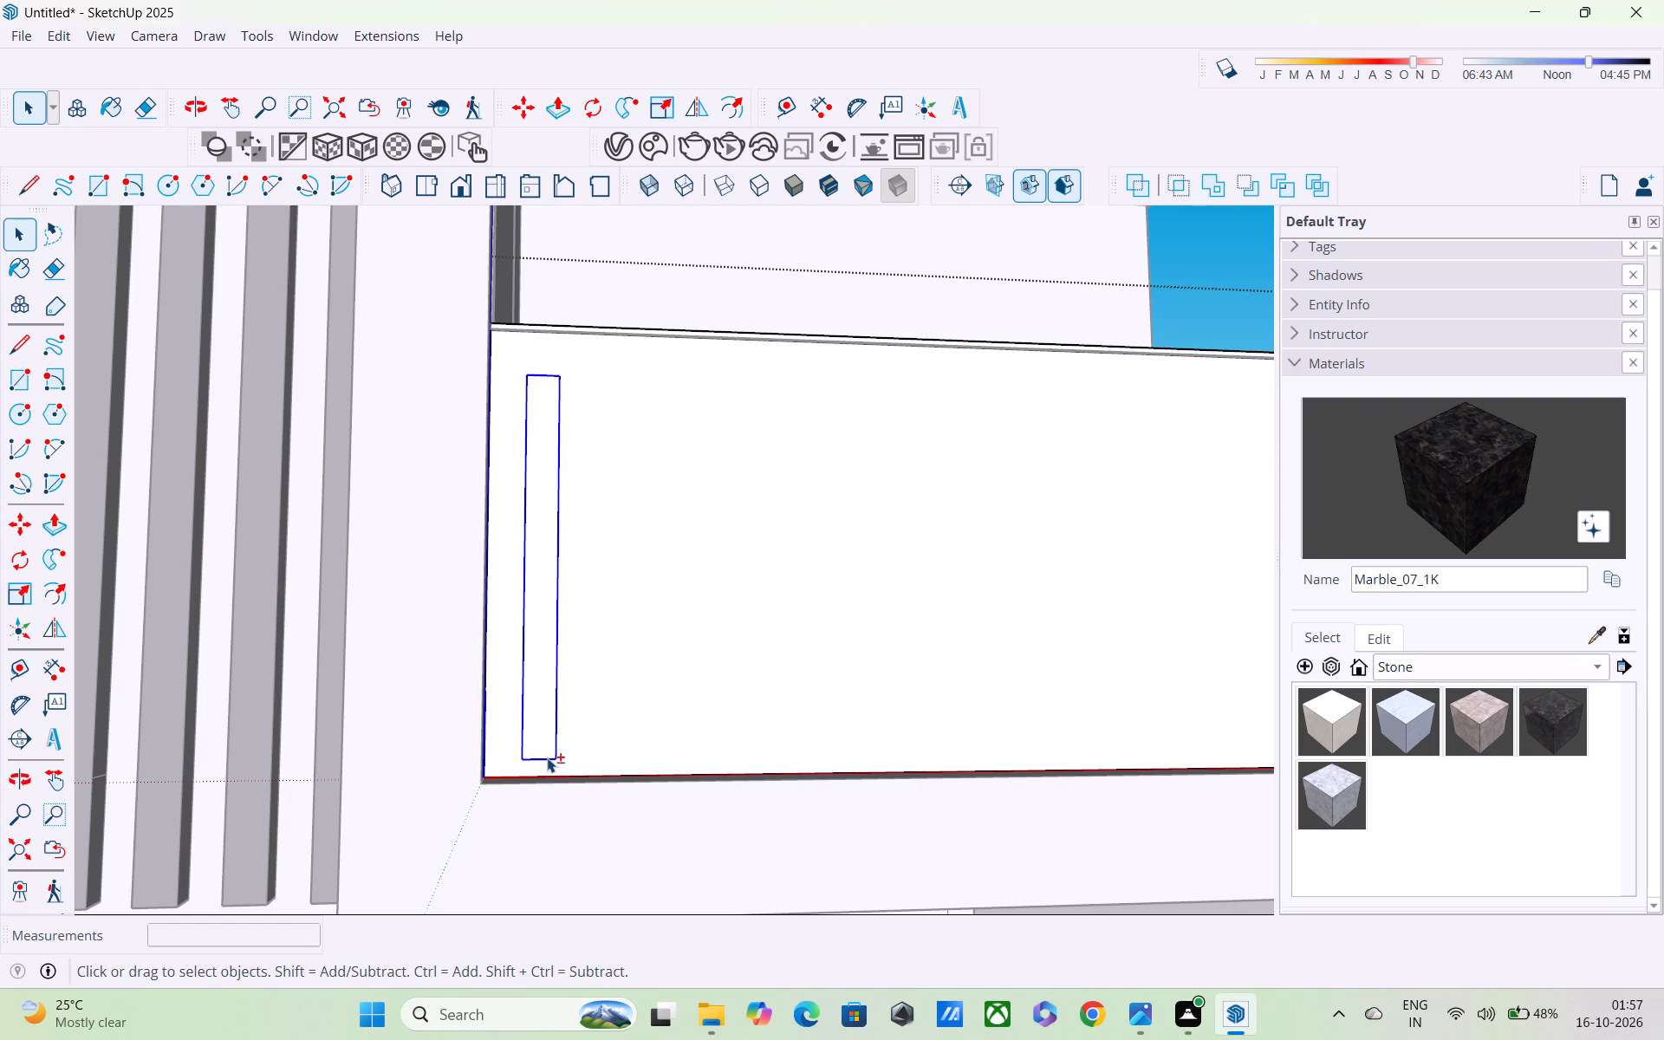
pyautogui.press('m')
pyautogui.scroll(4, 549, 757)
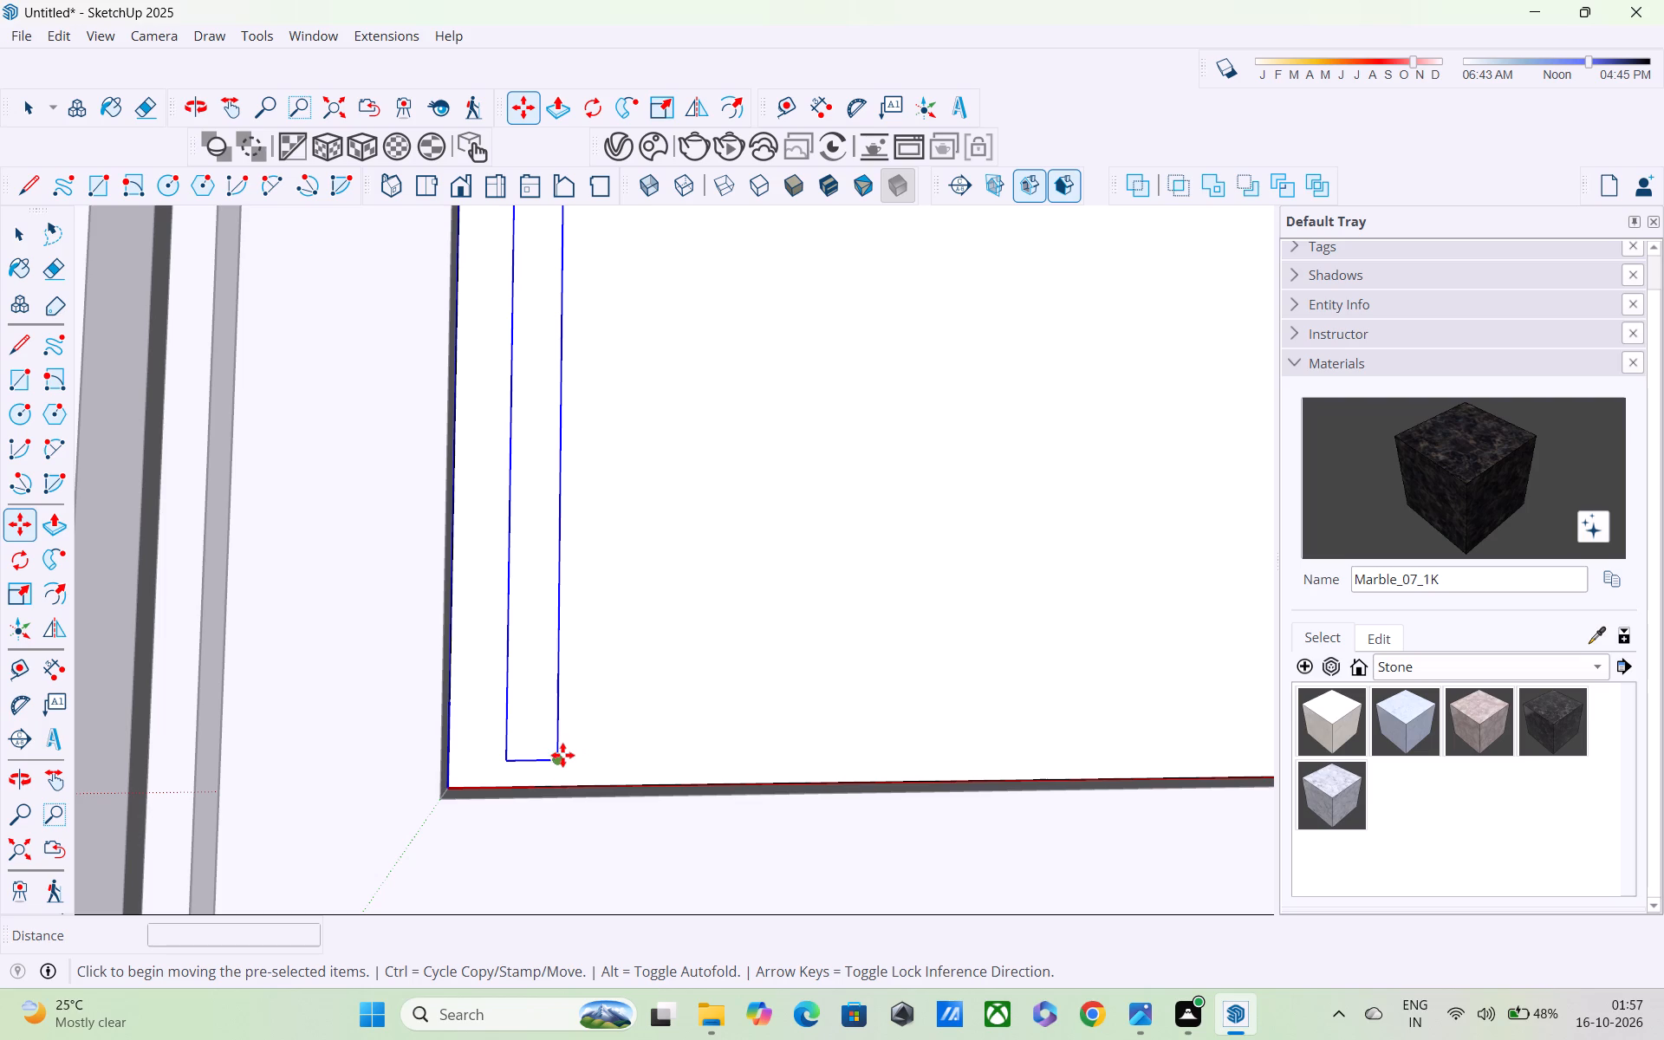
pyautogui.click(560, 757)
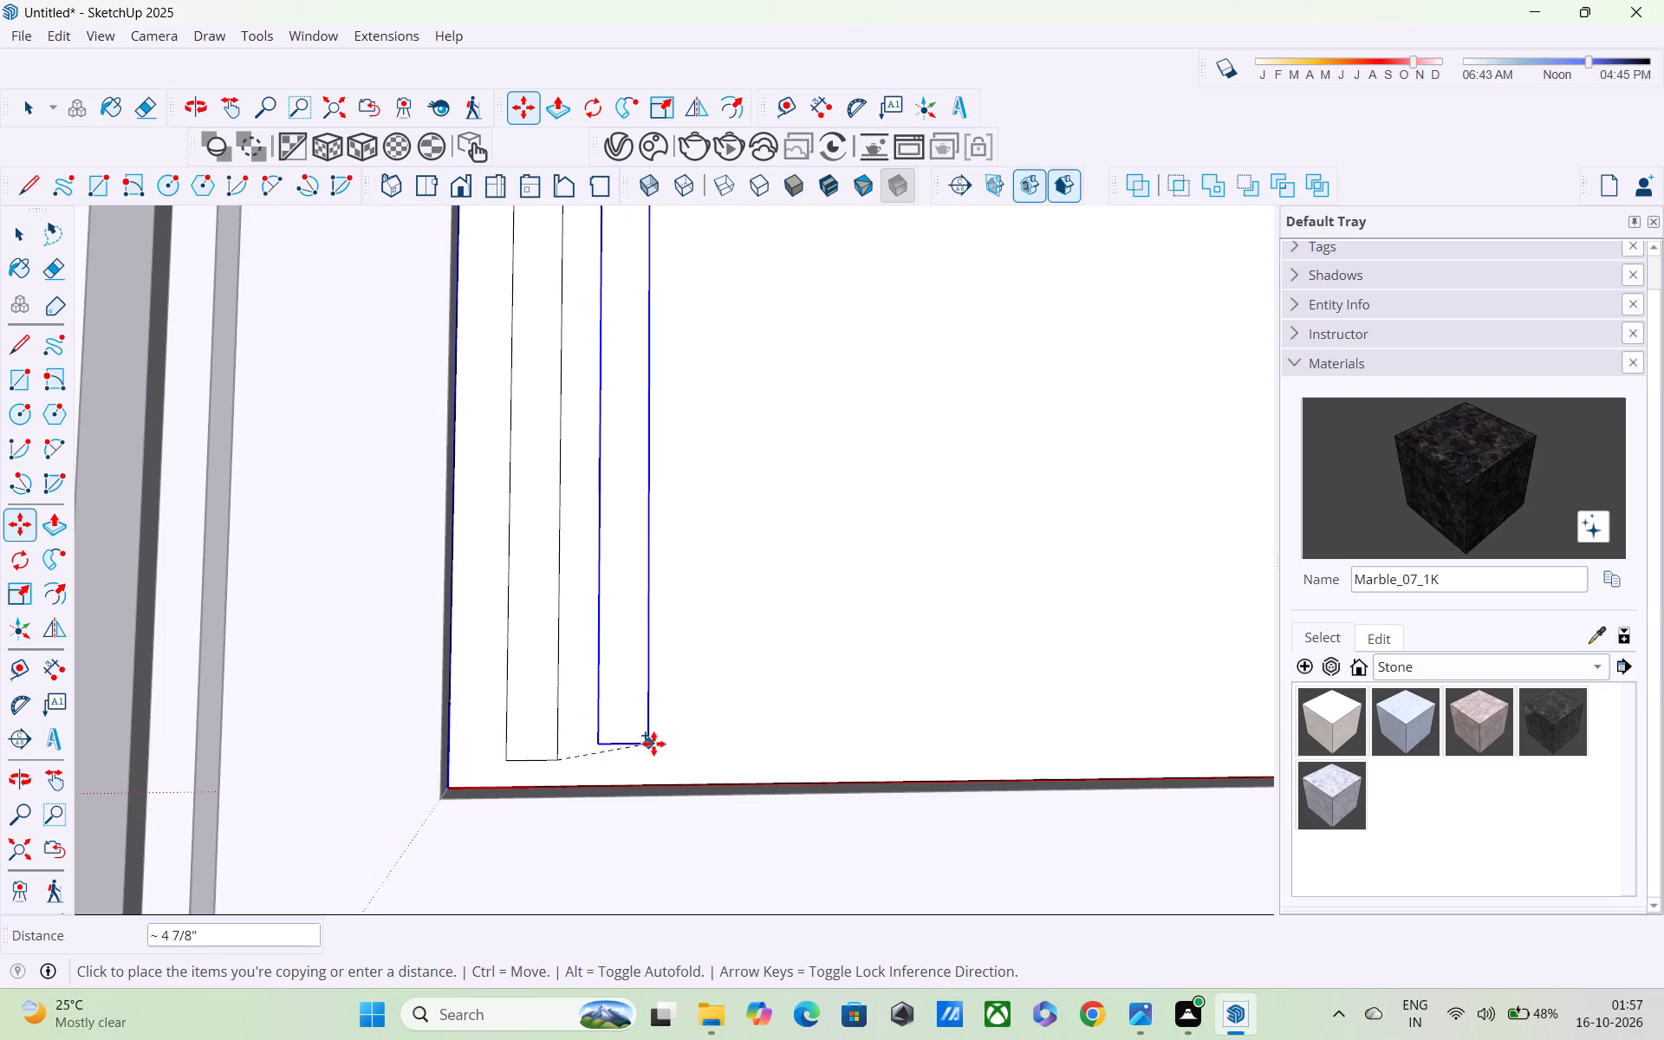
pyautogui.scroll(-1, 675, 749)
pyautogui.keyDown('shift'); pyautogui.moveTo(617, 738); pyautogui.dragTo(556, 721, button='middle'); pyautogui.keyUp('shift')
pyautogui.keyDown('shift'); pyautogui.scroll(-7, 528, 708); pyautogui.keyUp('shift')
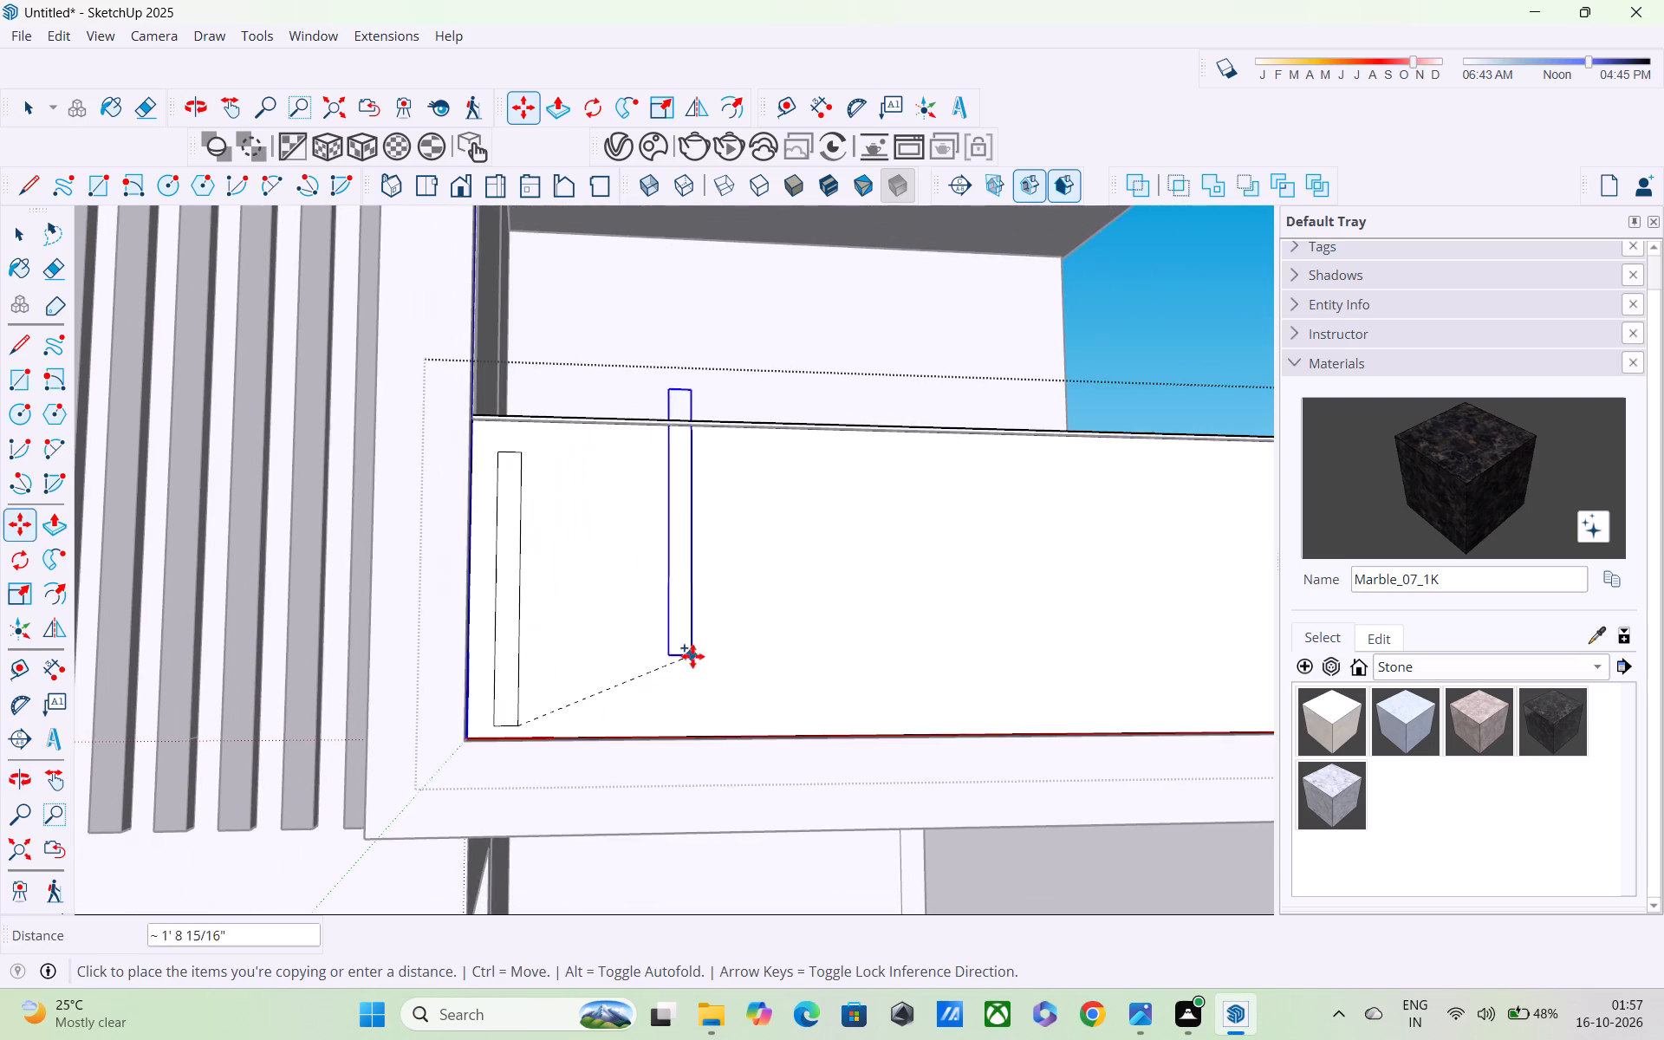
pyautogui.keyDown('shift'); pyautogui.moveTo(714, 686); pyautogui.dragTo(475, 715, button='middle'); pyautogui.keyUp('shift')
pyautogui.scroll(-5, 483, 694)
pyautogui.scroll(-2, 557, 479)
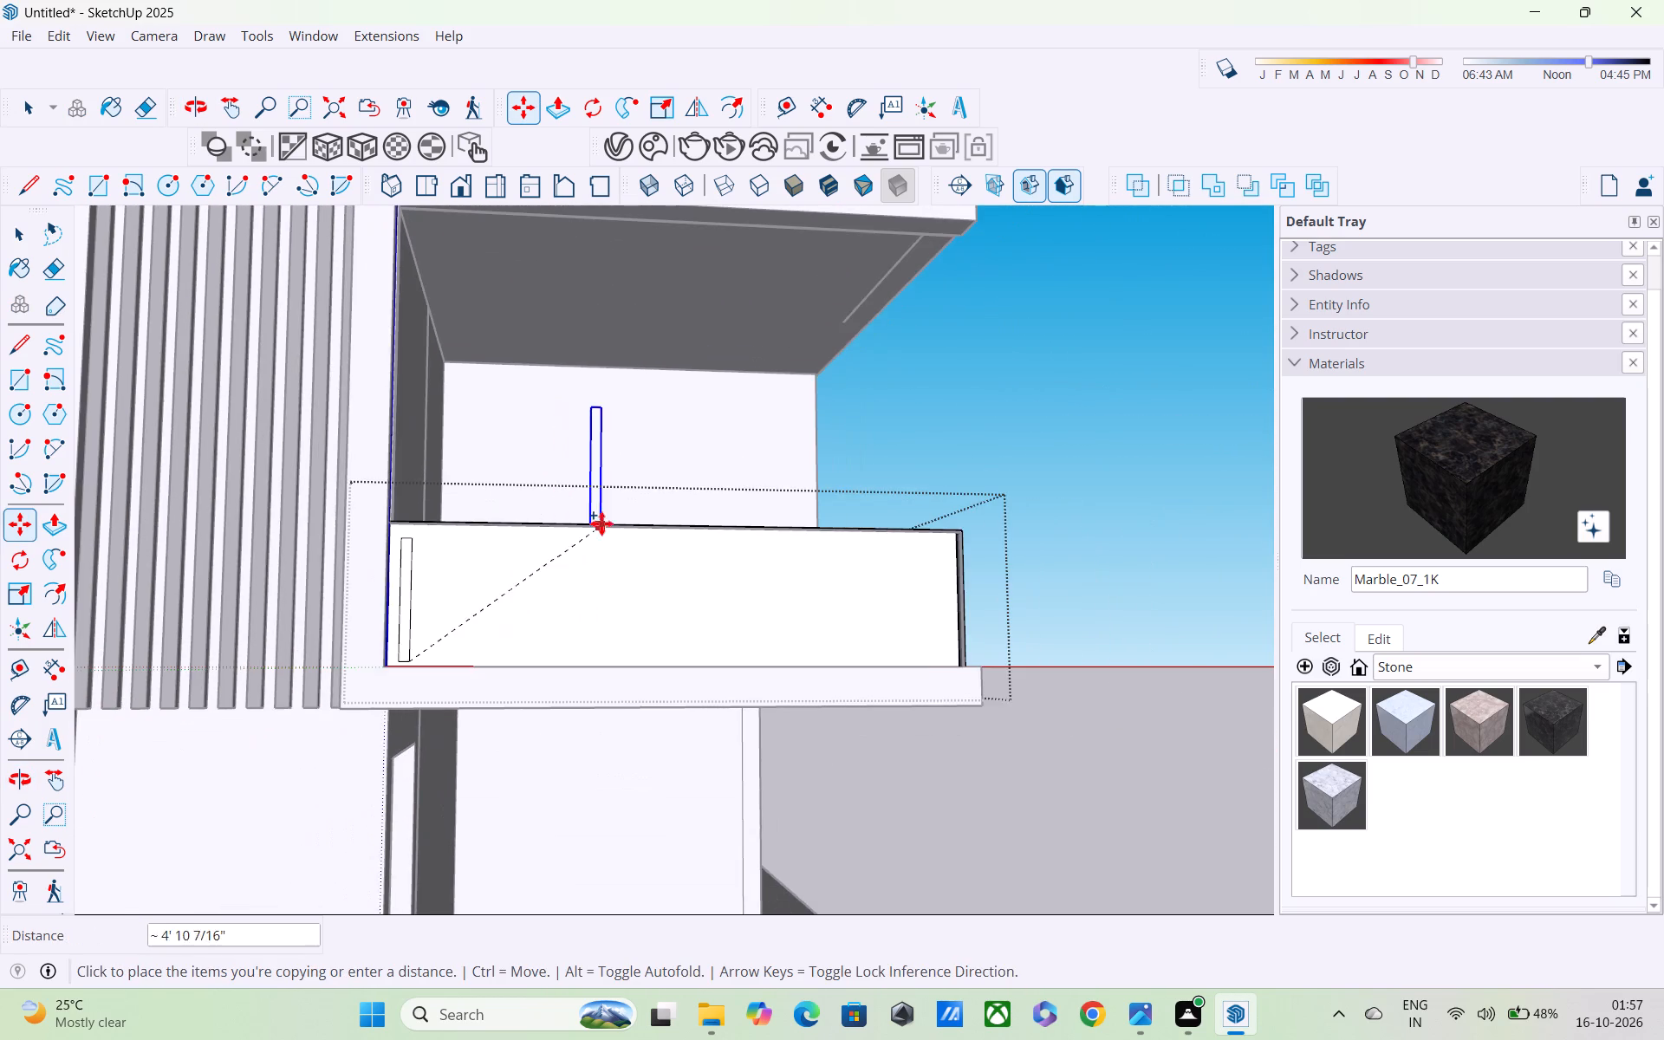
pyautogui.keyDown('shift'); pyautogui.scroll(-1, 605, 523); pyautogui.keyUp('shift')
pyautogui.keyDown('shift'); pyautogui.moveTo(621, 567); pyautogui.dragTo(628, 705, button='middle'); pyautogui.keyUp('shift')
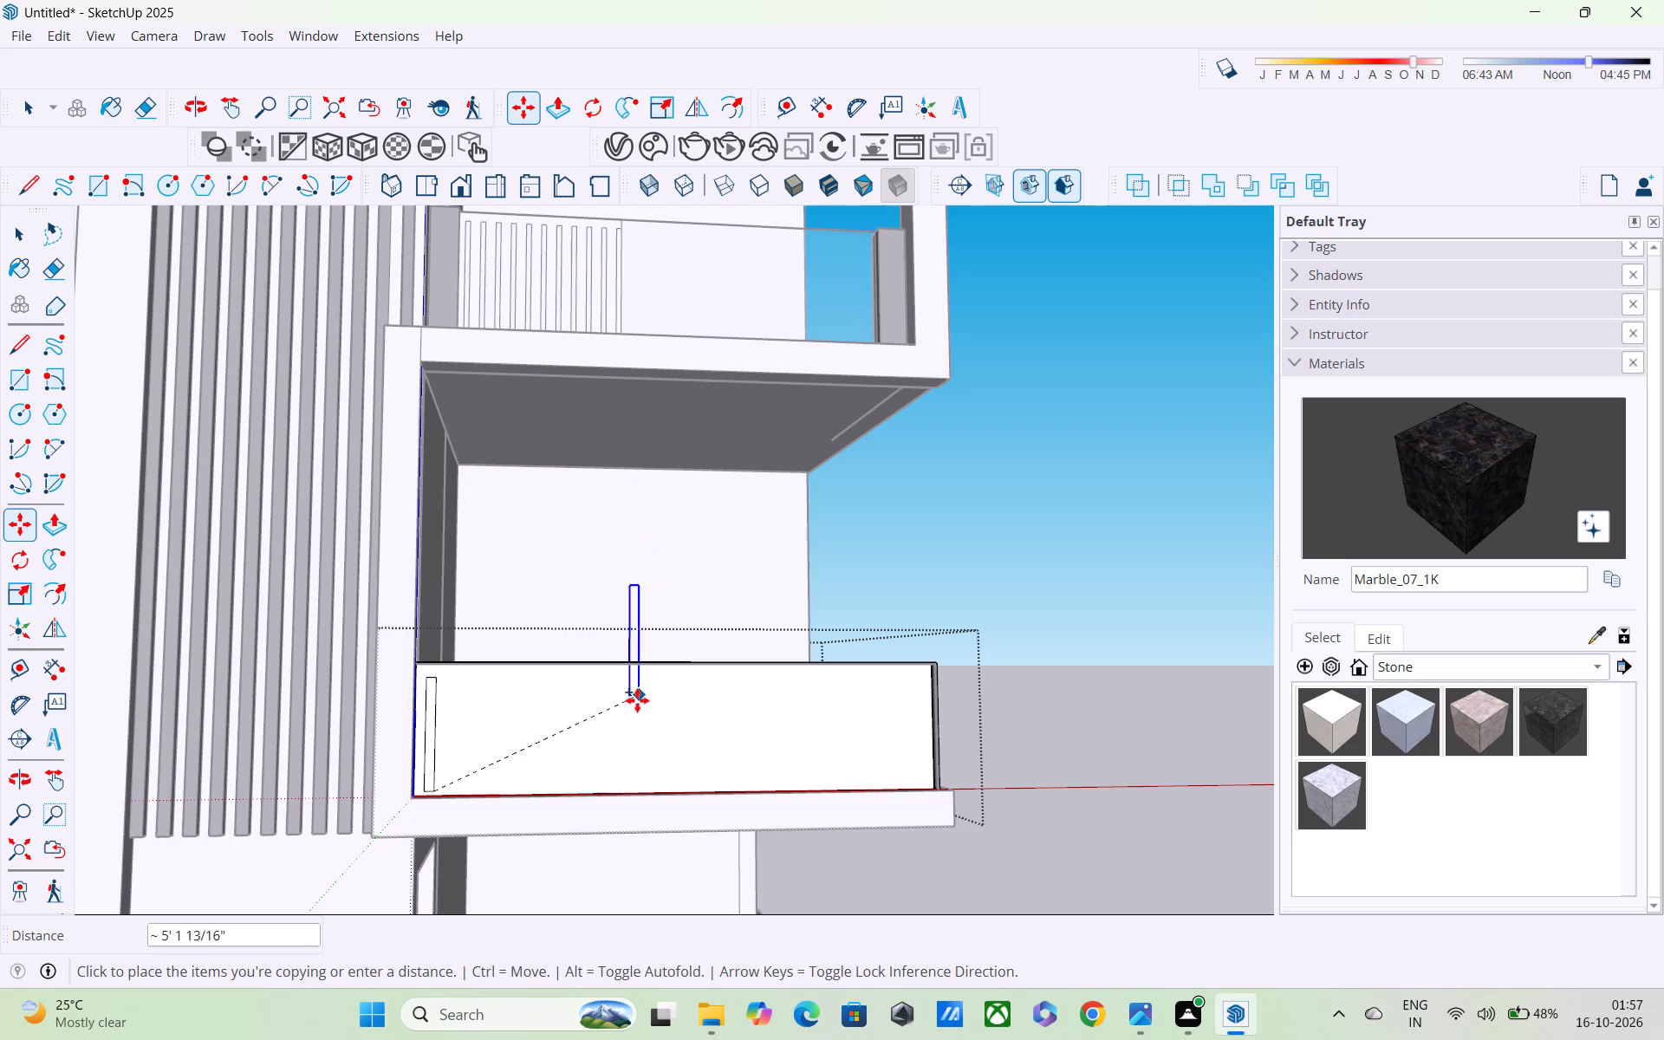
pyautogui.click(625, 789)
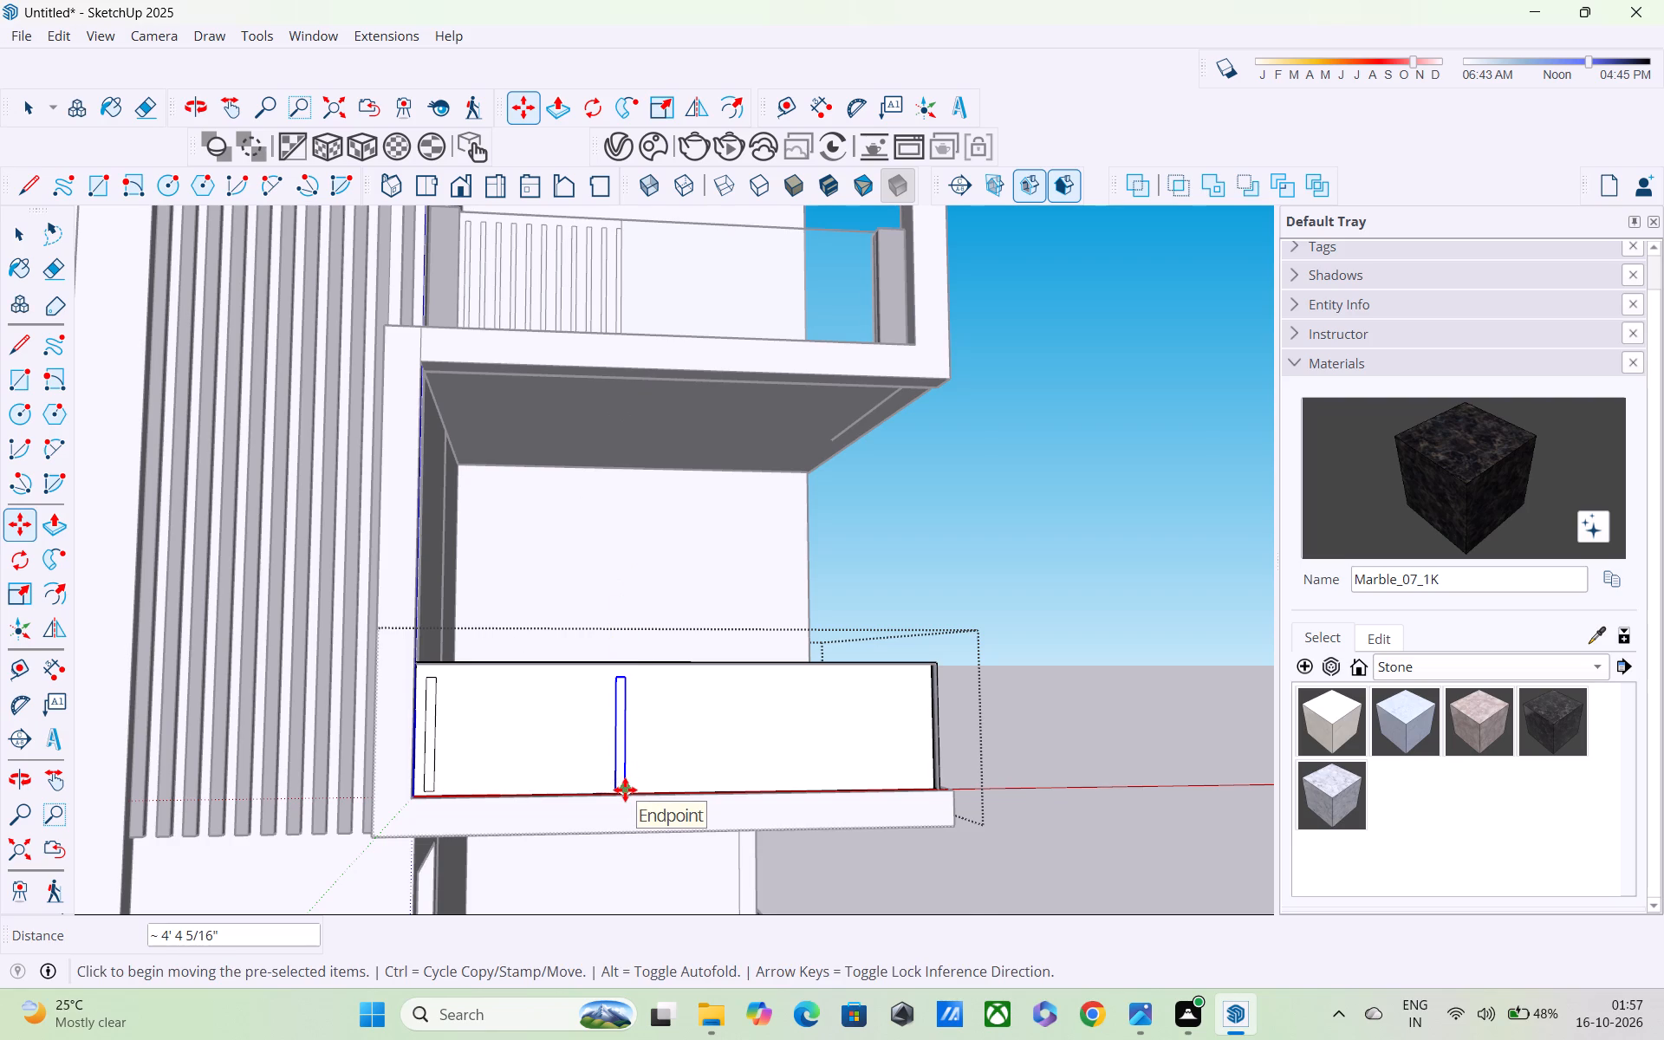
# Divide the copy distance by 10 to array evenly spaced slot outlines between the original and its copy.
pyautogui.write('/10')
pyautogui.press('Return')
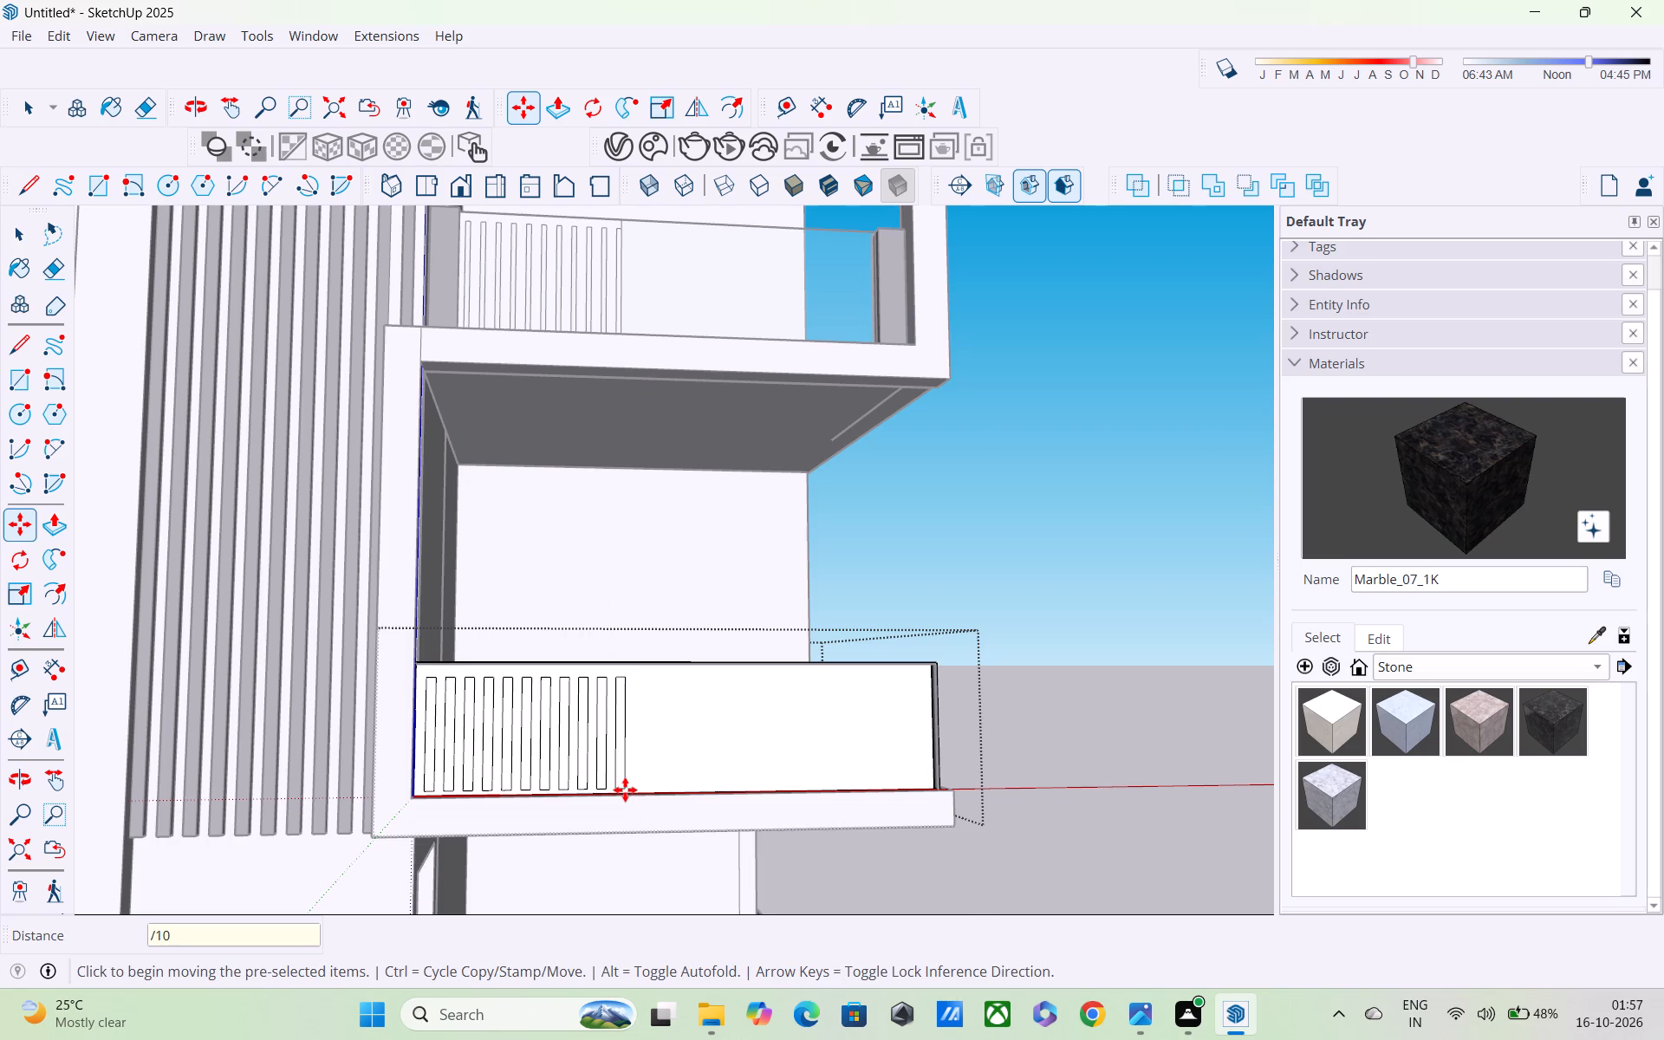
# Draw a vertical line about 3 9/16" from the last slot outline's upper outer corner to the lower railing's top edge.
pyautogui.scroll(-3, 625, 790)
pyautogui.moveTo(633, 748); pyautogui.dragTo(653, 854, button='middle')
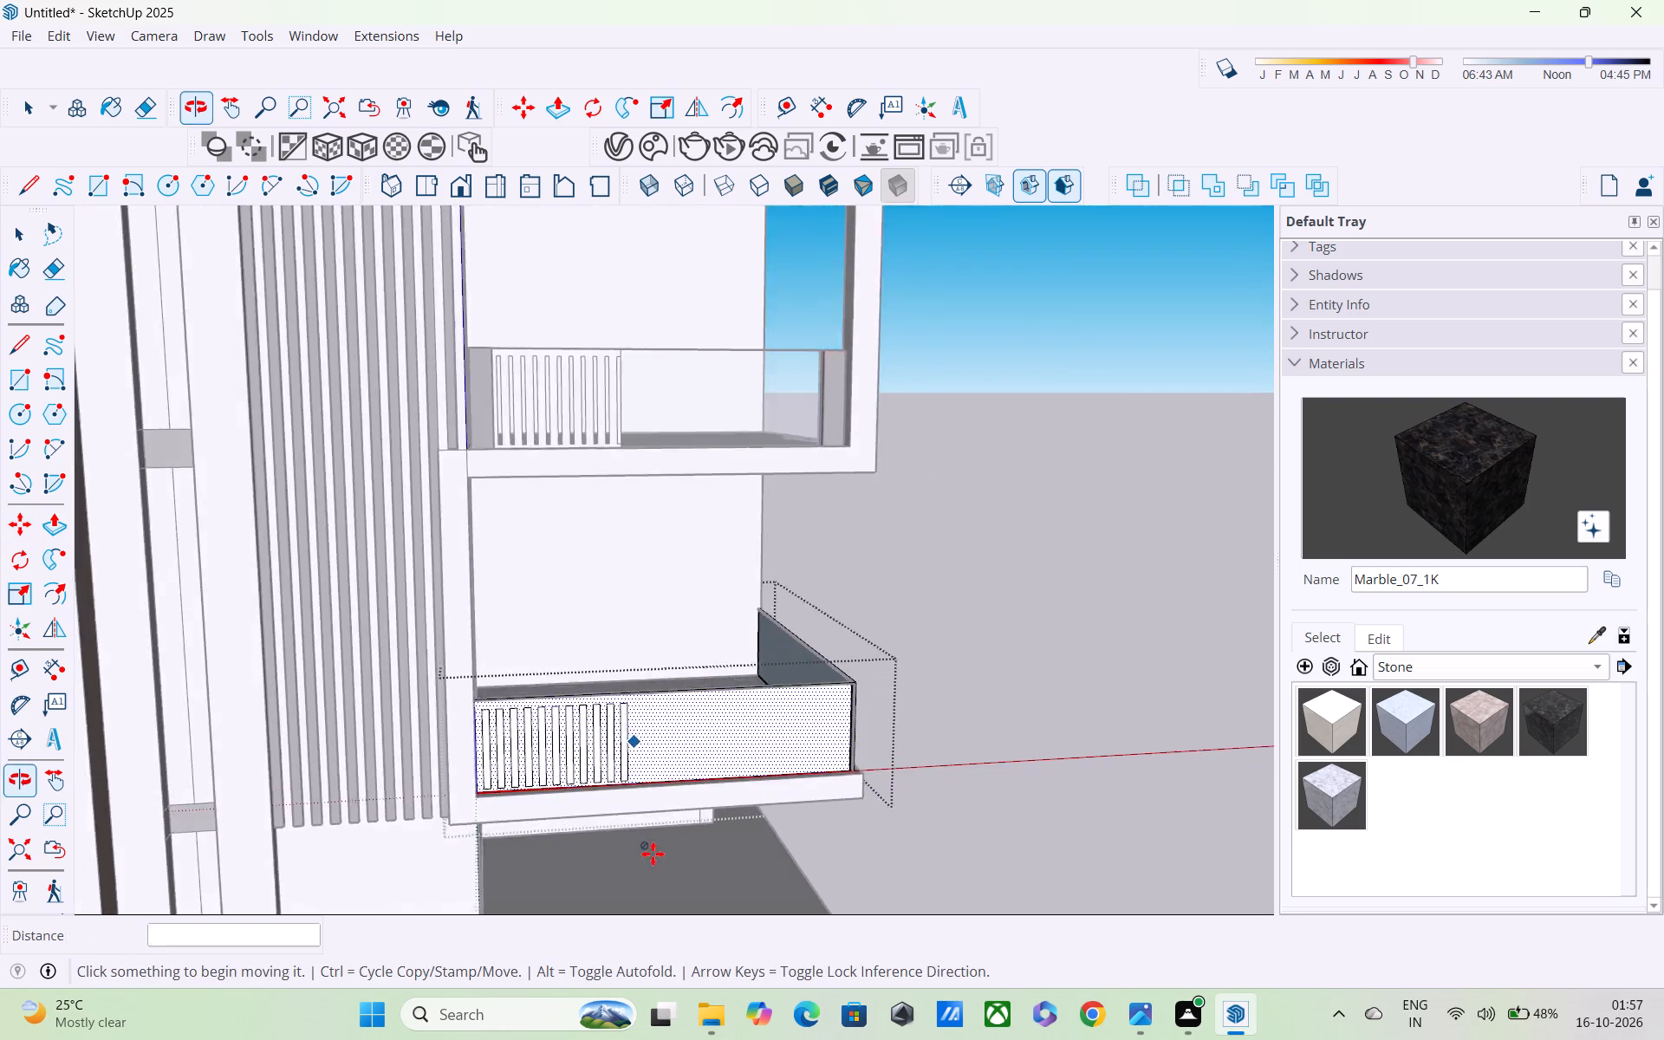
pyautogui.scroll(1, 653, 854)
pyautogui.moveTo(653, 854); pyautogui.dragTo(653, 857, button='middle')
pyautogui.scroll(-5, 645, 789)
pyautogui.moveTo(661, 762); pyautogui.dragTo(598, 697, button='middle')
pyautogui.moveTo(586, 682); pyautogui.dragTo(578, 682, button='middle')
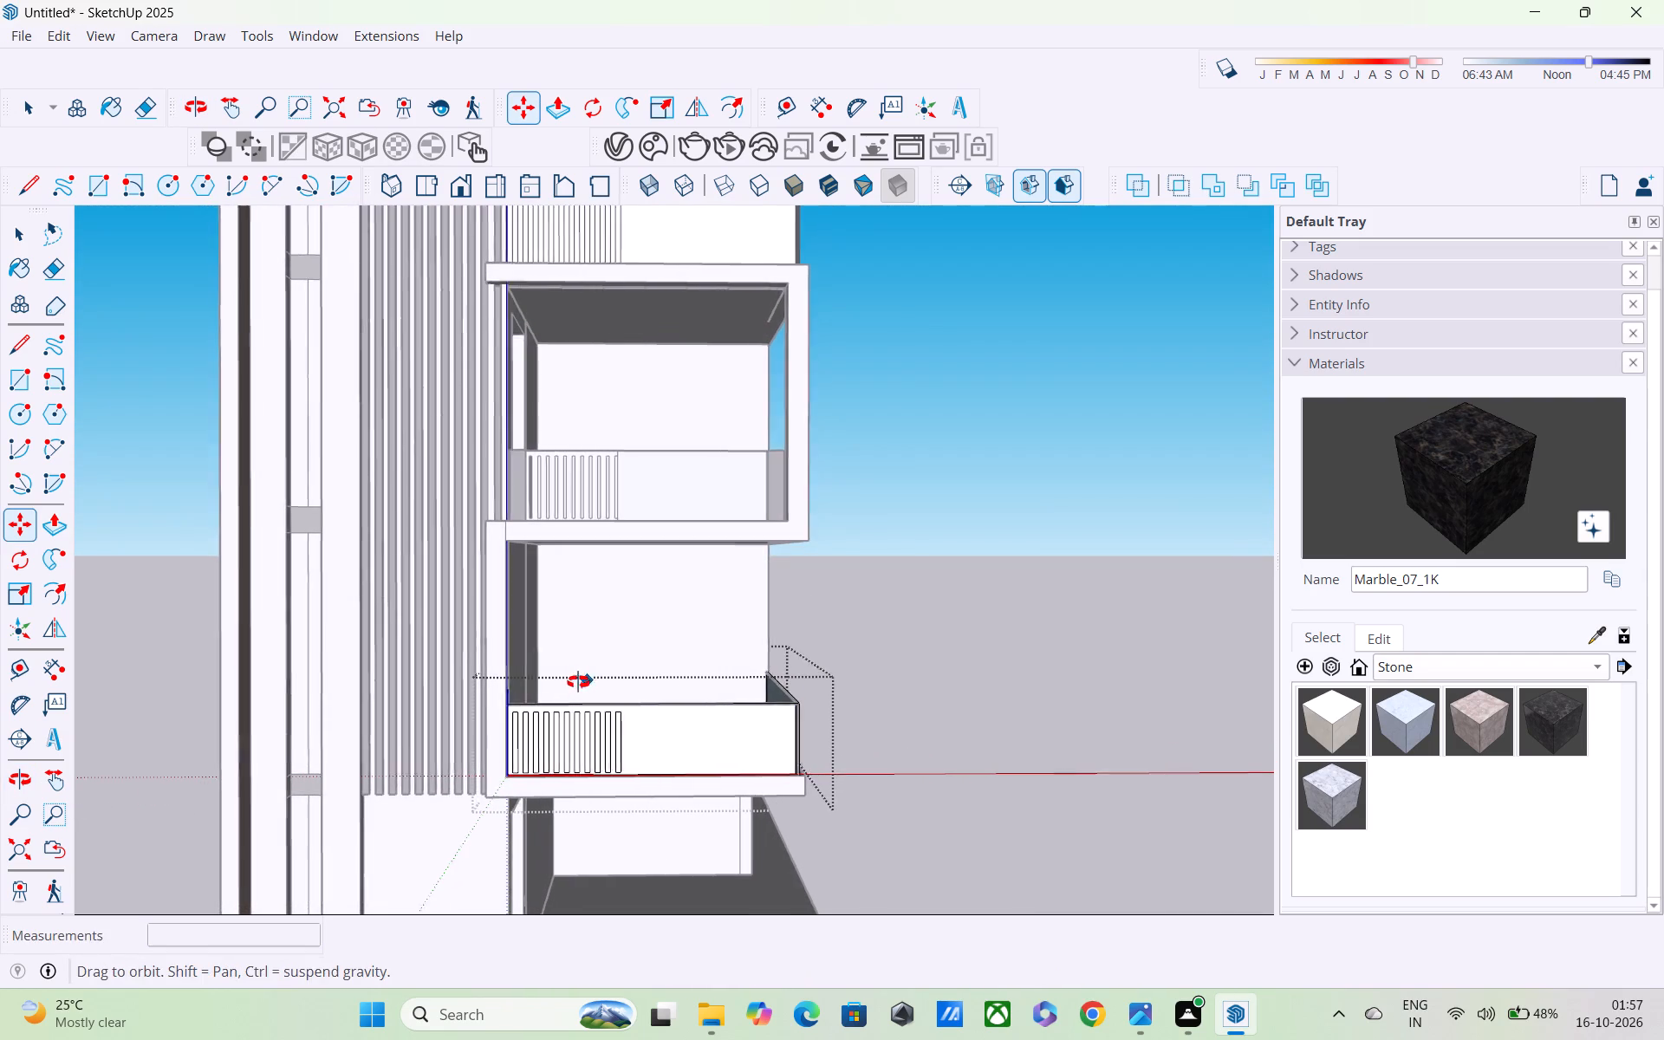
pyautogui.moveTo(578, 682); pyautogui.dragTo(509, 679, button='middle')
pyautogui.scroll(1, 509, 679)
pyautogui.scroll(-5, 508, 673)
pyautogui.scroll(12, 660, 715)
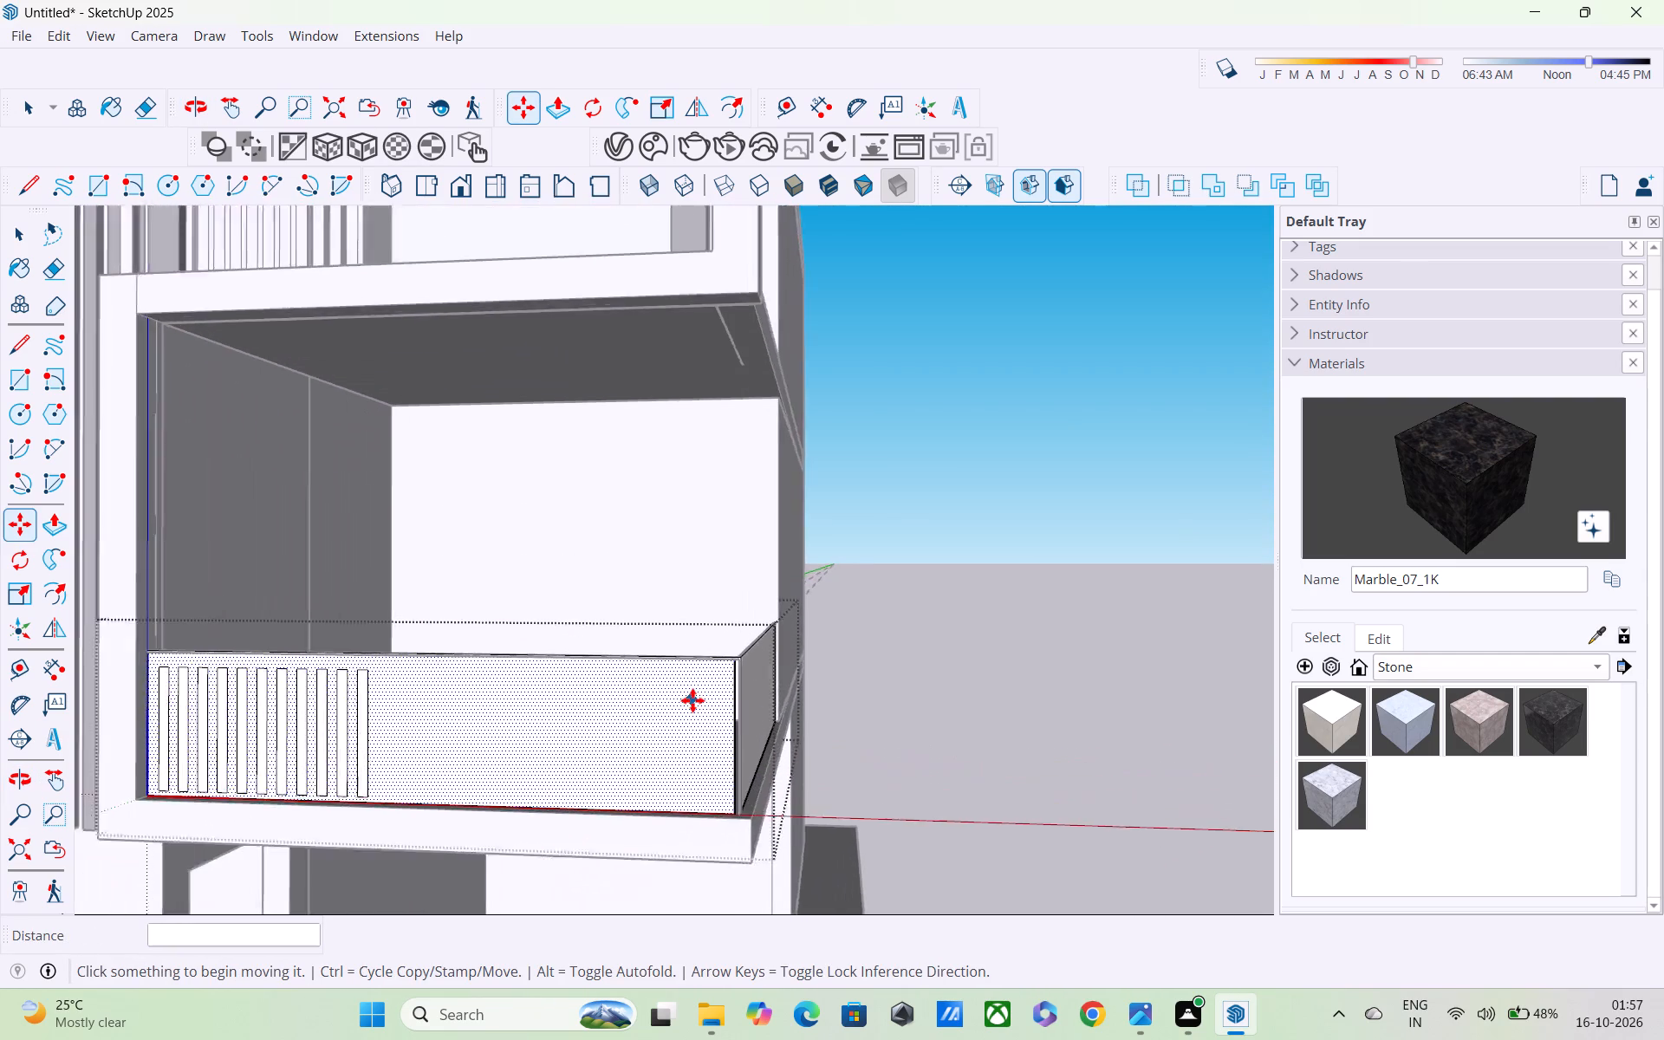
pyautogui.scroll(2, 692, 700)
pyautogui.scroll(4, 545, 677)
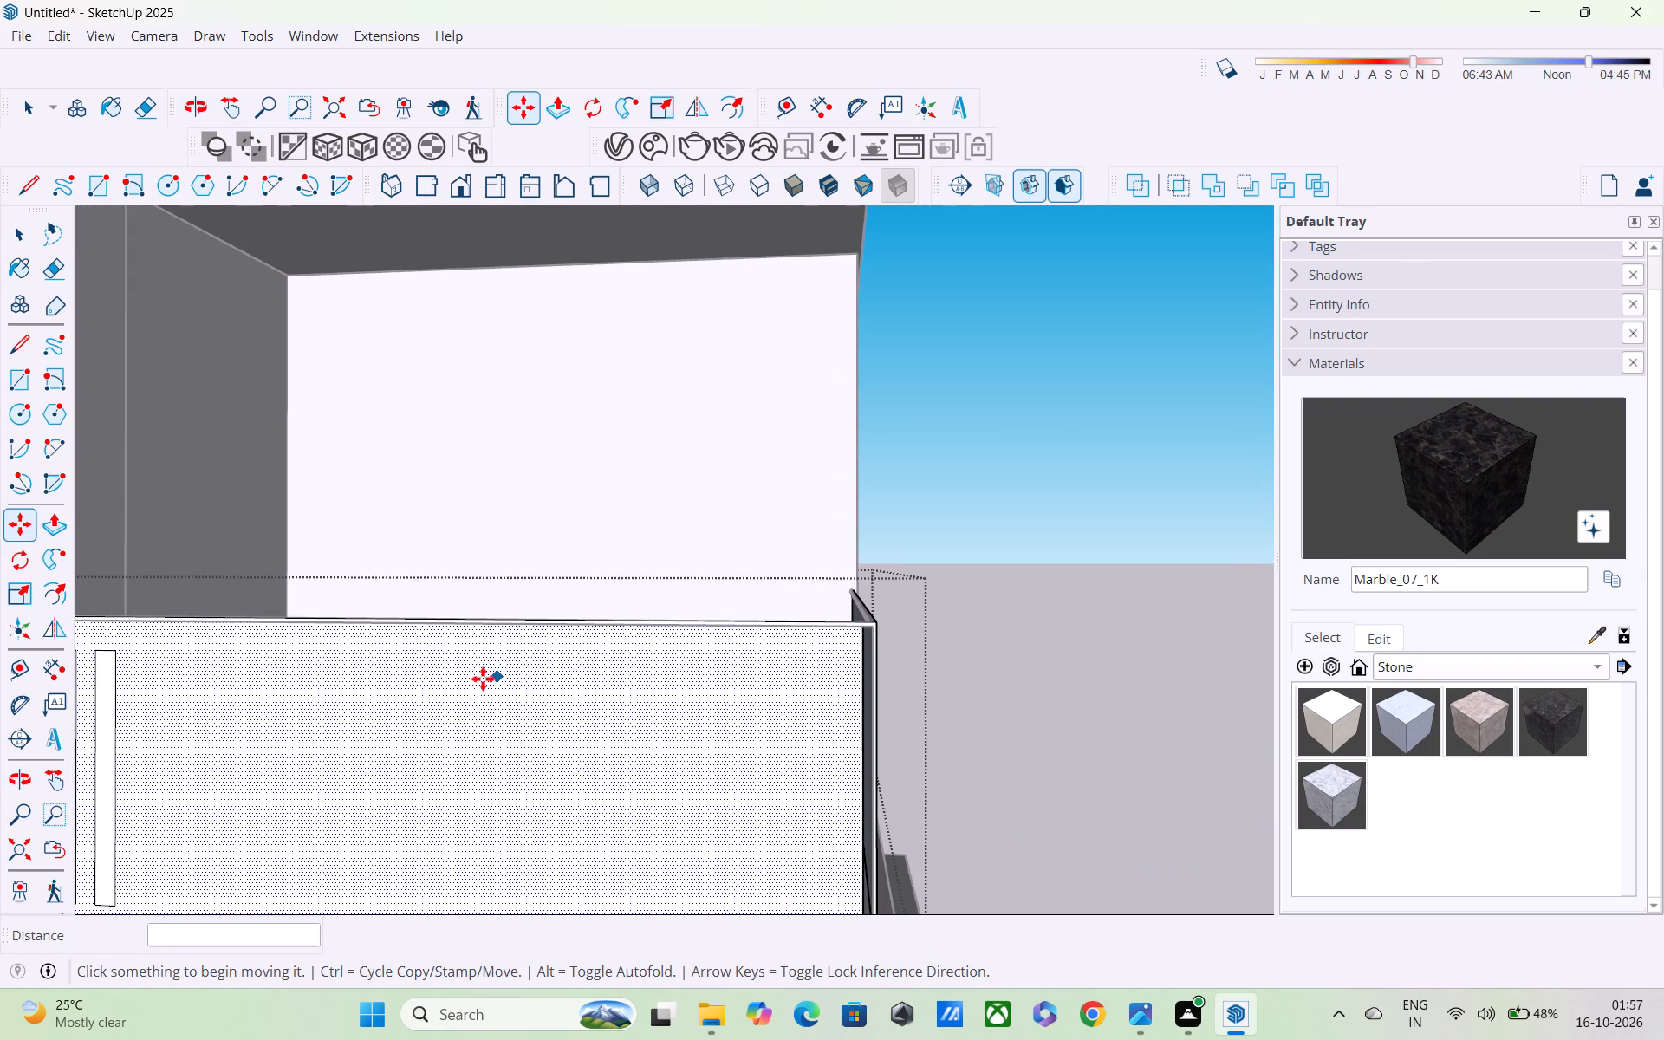
pyautogui.press('l')
pyautogui.scroll(3, 315, 686)
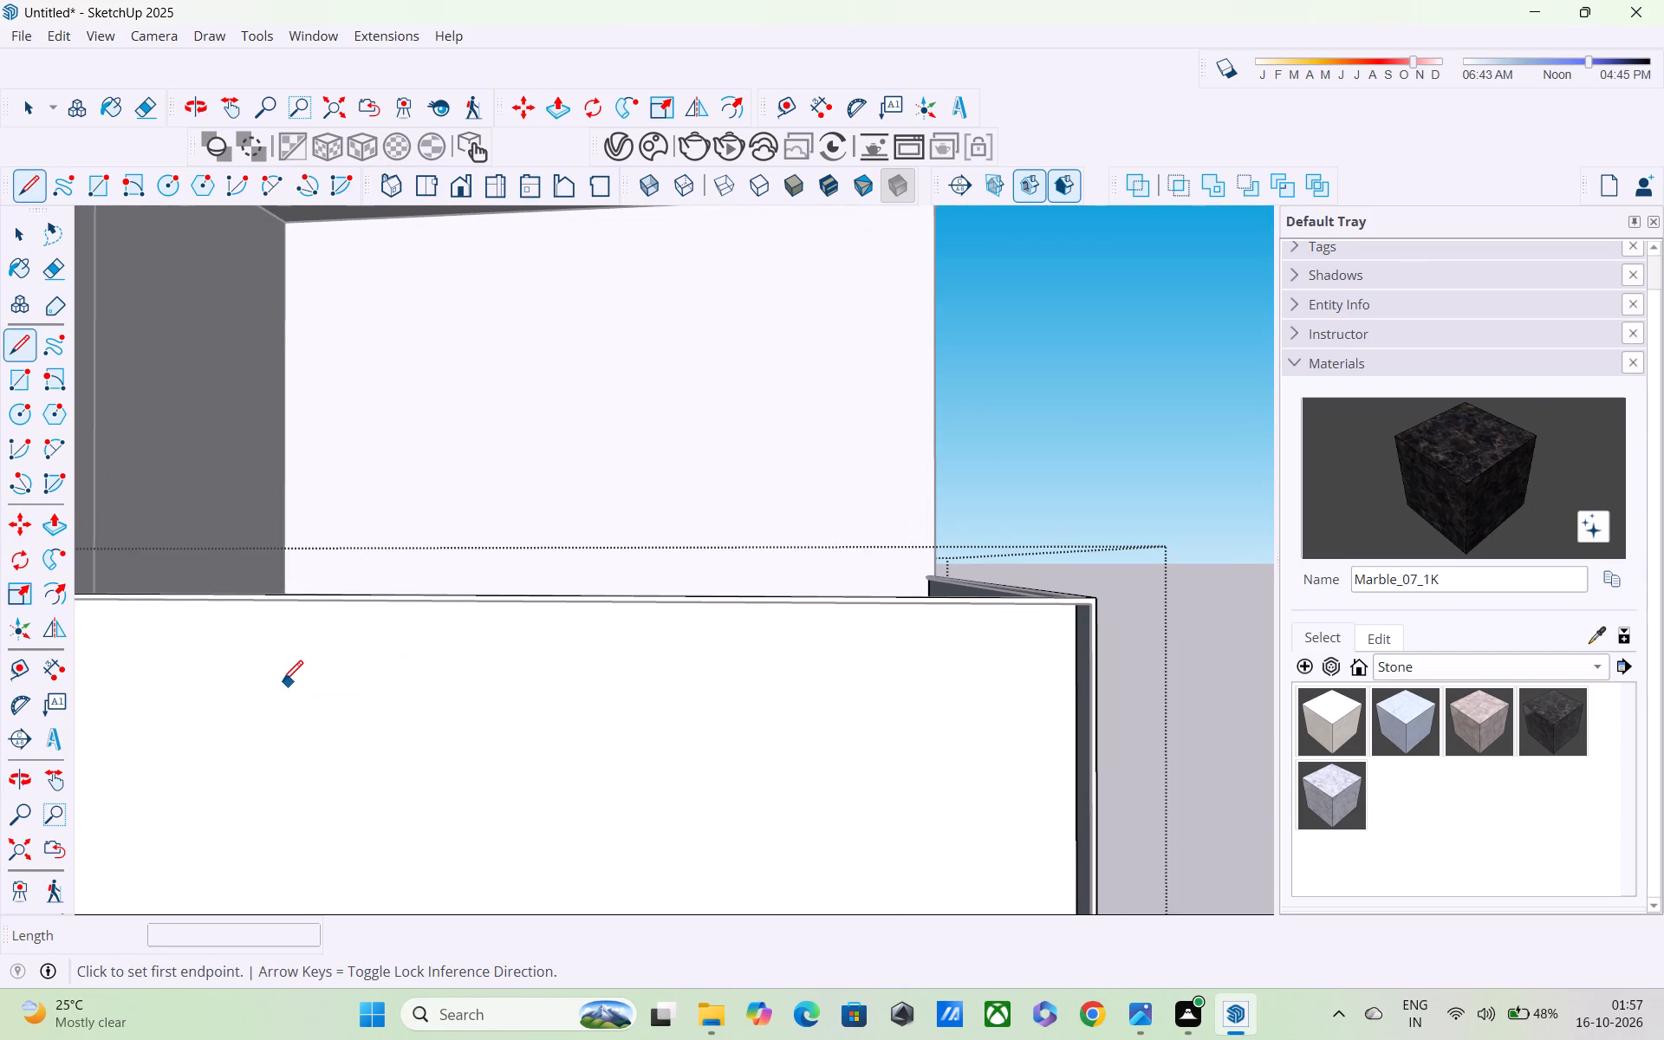
pyautogui.keyDown('shift'); pyautogui.moveTo(276, 683); pyautogui.dragTo(651, 679, button='middle'); pyautogui.keyUp('shift')
pyautogui.scroll(4, 397, 665)
pyautogui.click(426, 627)
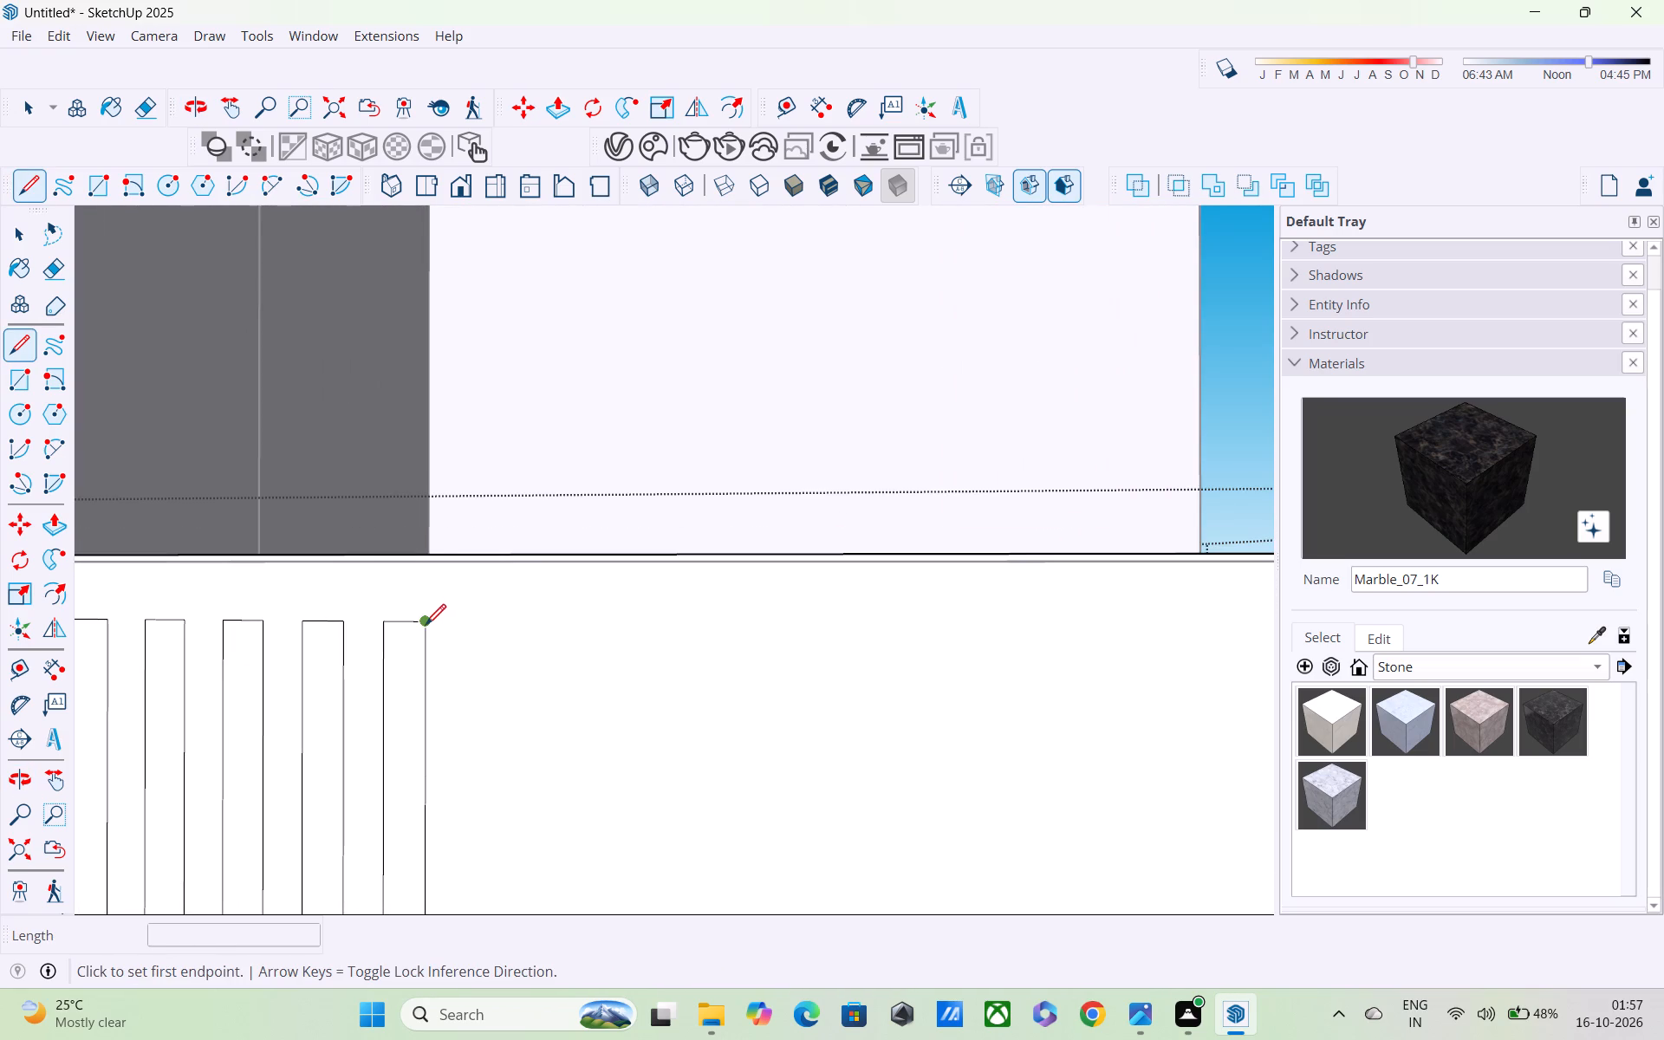
pyautogui.scroll(2, 431, 570)
pyautogui.moveTo(439, 579); pyautogui.dragTo(452, 548, button='middle')
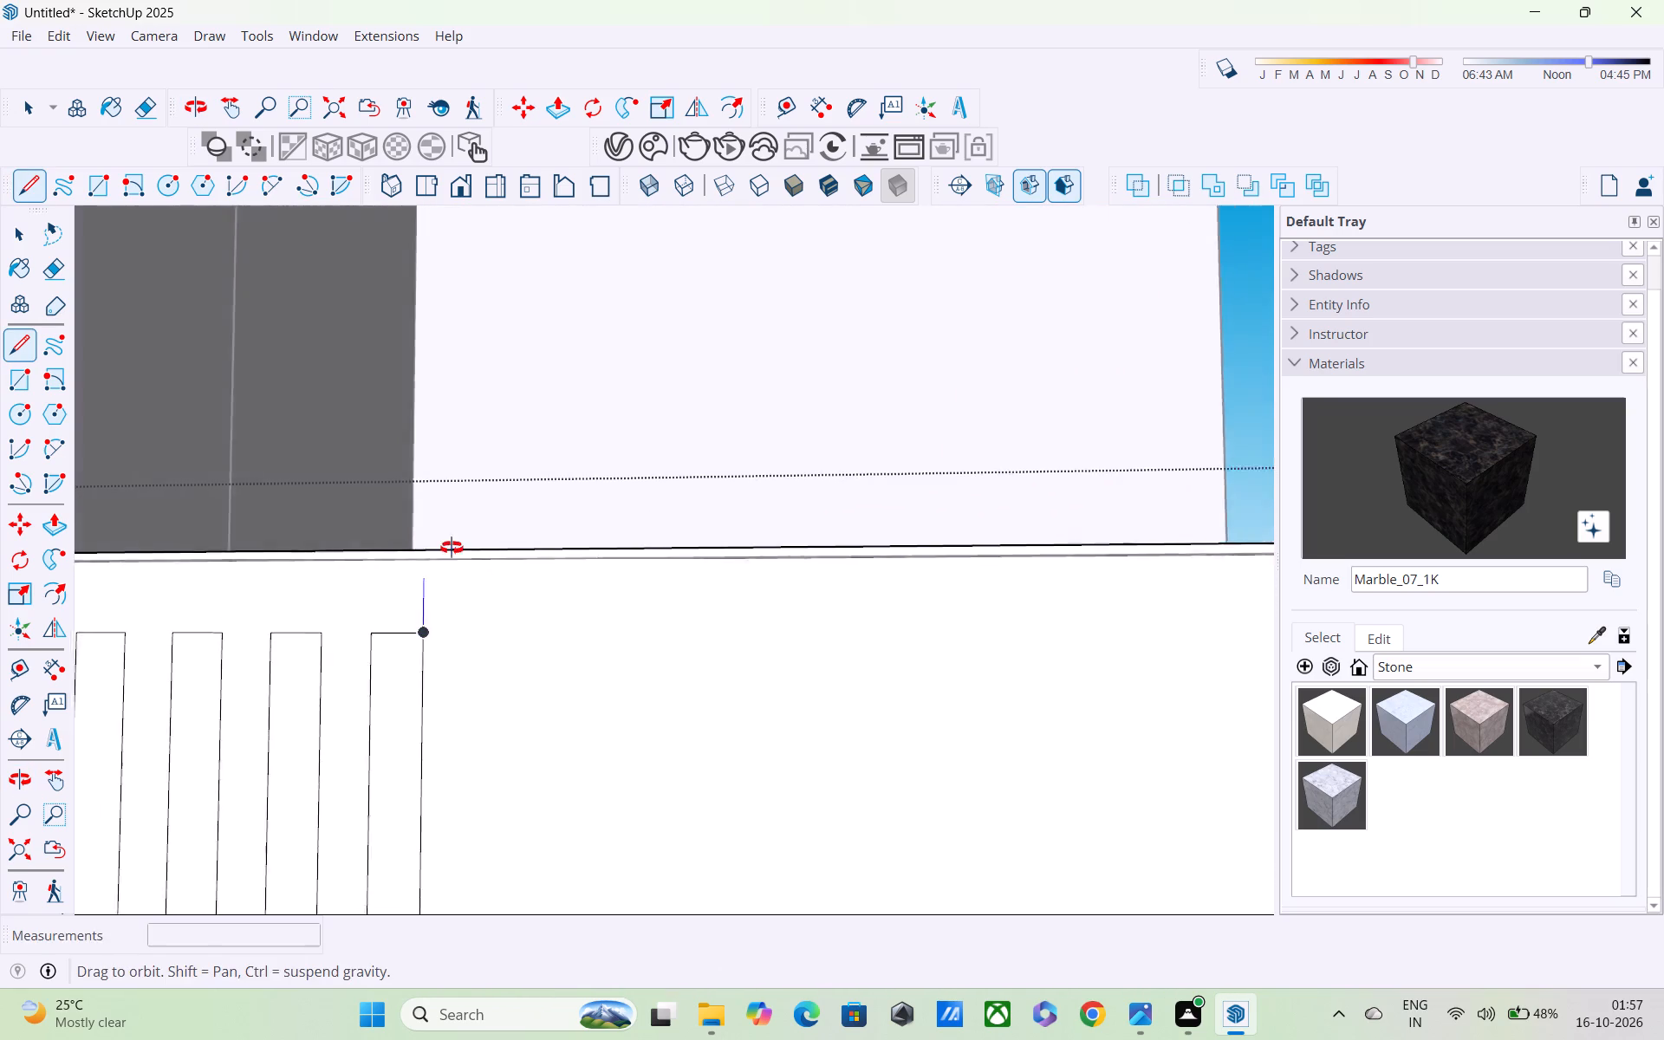
pyautogui.moveTo(452, 548); pyautogui.dragTo(492, 417, button='middle')
pyautogui.scroll(12, 451, 559)
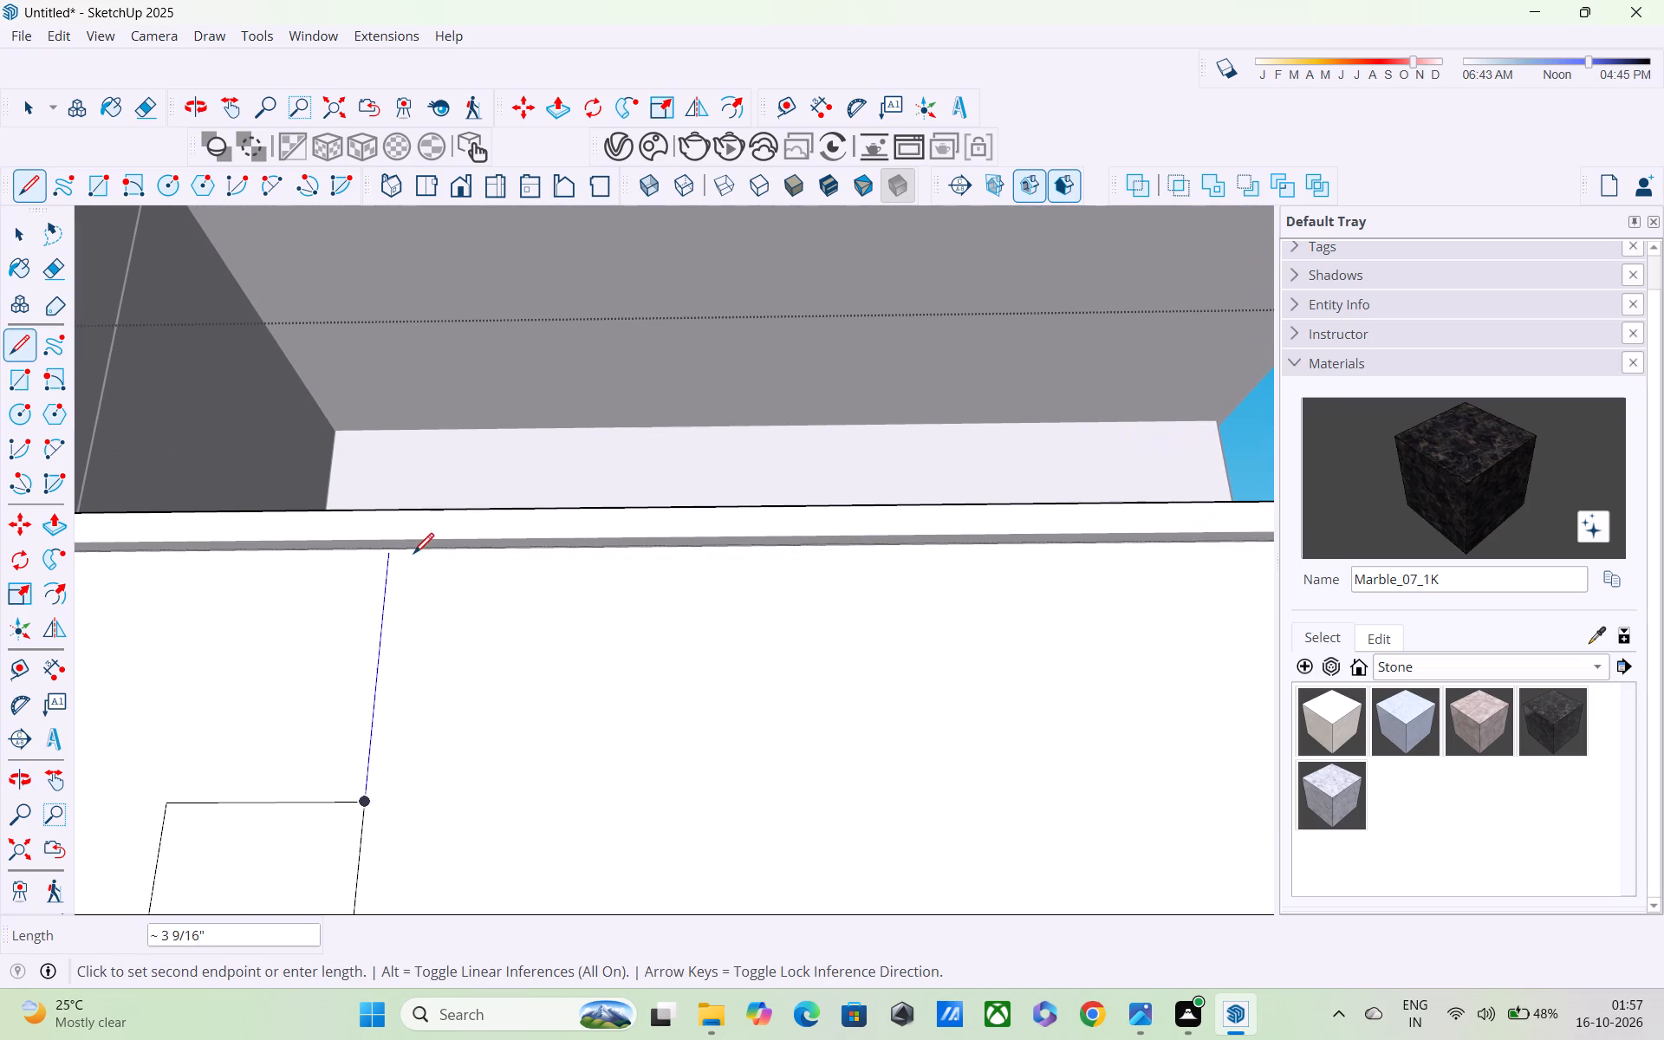
pyautogui.click(400, 553)
# Draw a line about 1 3/8" from the last slot outline's lower outer corner down to the railing's bottom edge.
pyautogui.scroll(-13, 400, 553)
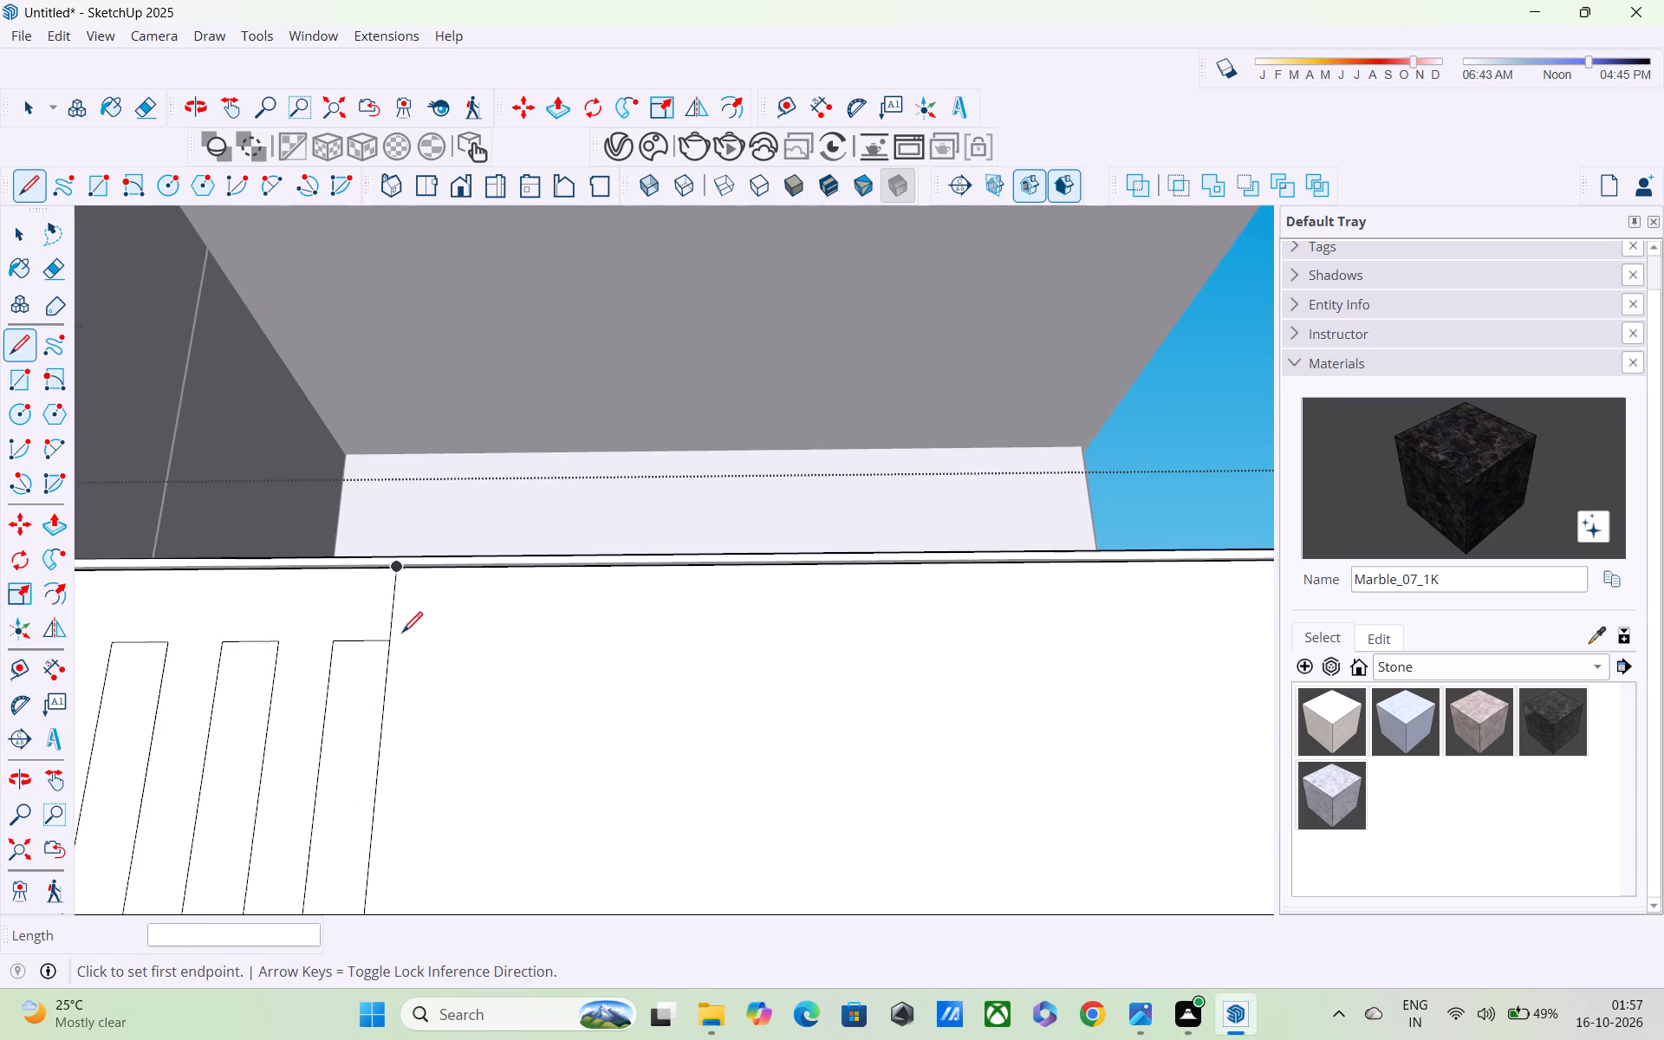
pyautogui.keyDown('shift'); pyautogui.moveTo(412, 758); pyautogui.dragTo(424, 258, button='middle'); pyautogui.keyUp('shift')
pyautogui.keyDown('shift'); pyautogui.scroll(1, 424, 258); pyautogui.keyUp('shift')
pyautogui.scroll(-5, 424, 268)
pyautogui.moveTo(409, 680); pyautogui.dragTo(498, 804, button='middle')
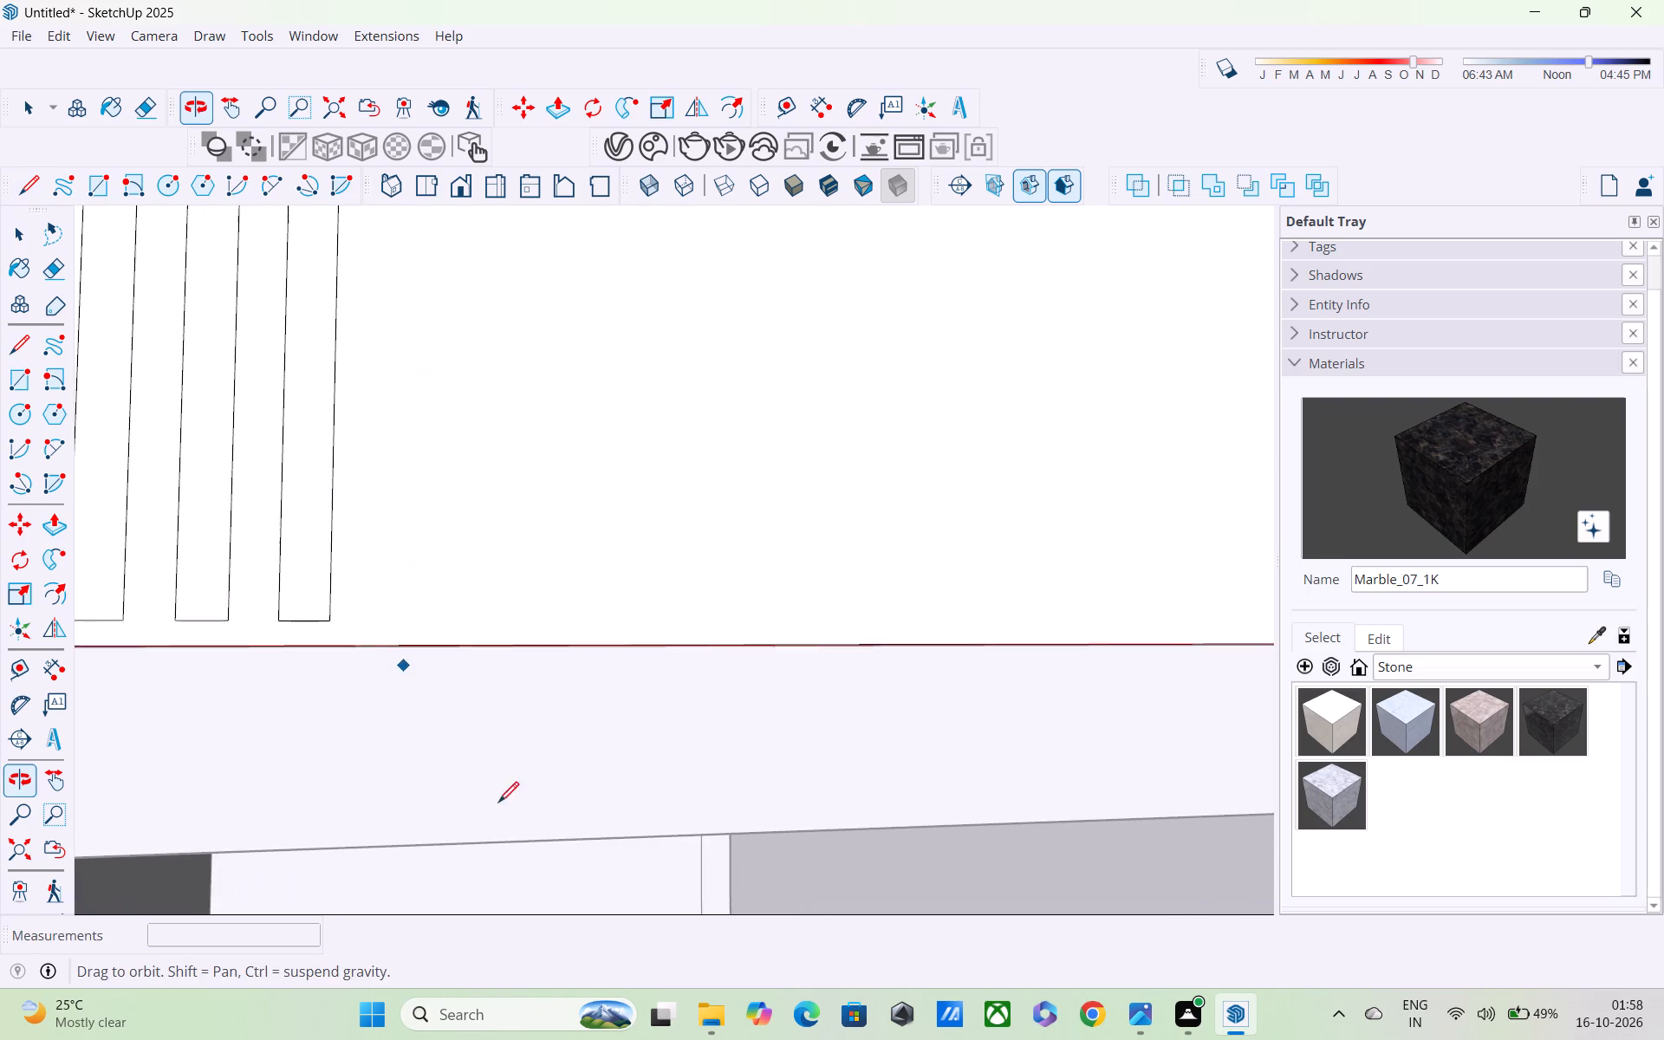
pyautogui.moveTo(498, 804); pyautogui.dragTo(508, 812, button='middle')
pyautogui.scroll(1, 294, 569)
pyautogui.moveTo(303, 581); pyautogui.dragTo(396, 761, button='middle')
pyautogui.scroll(9, 341, 671)
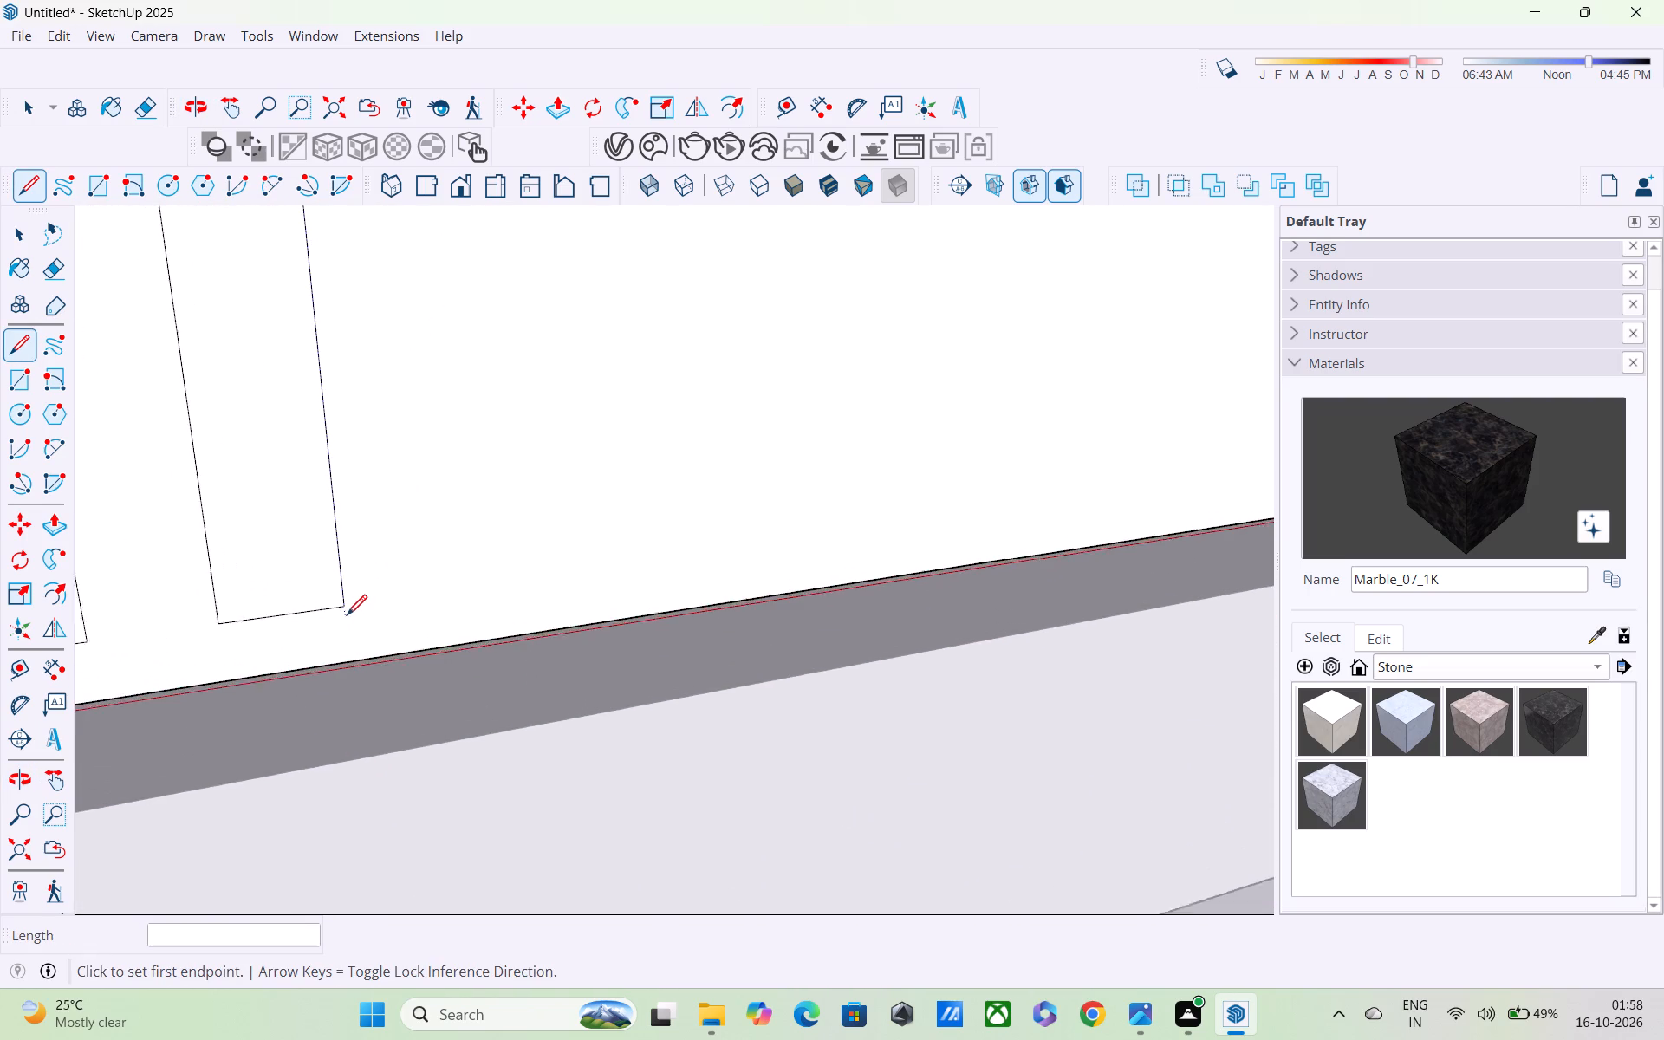
pyautogui.scroll(5, 347, 617)
pyautogui.moveTo(341, 618); pyautogui.dragTo(365, 690, button='middle')
pyautogui.scroll(5, 339, 632)
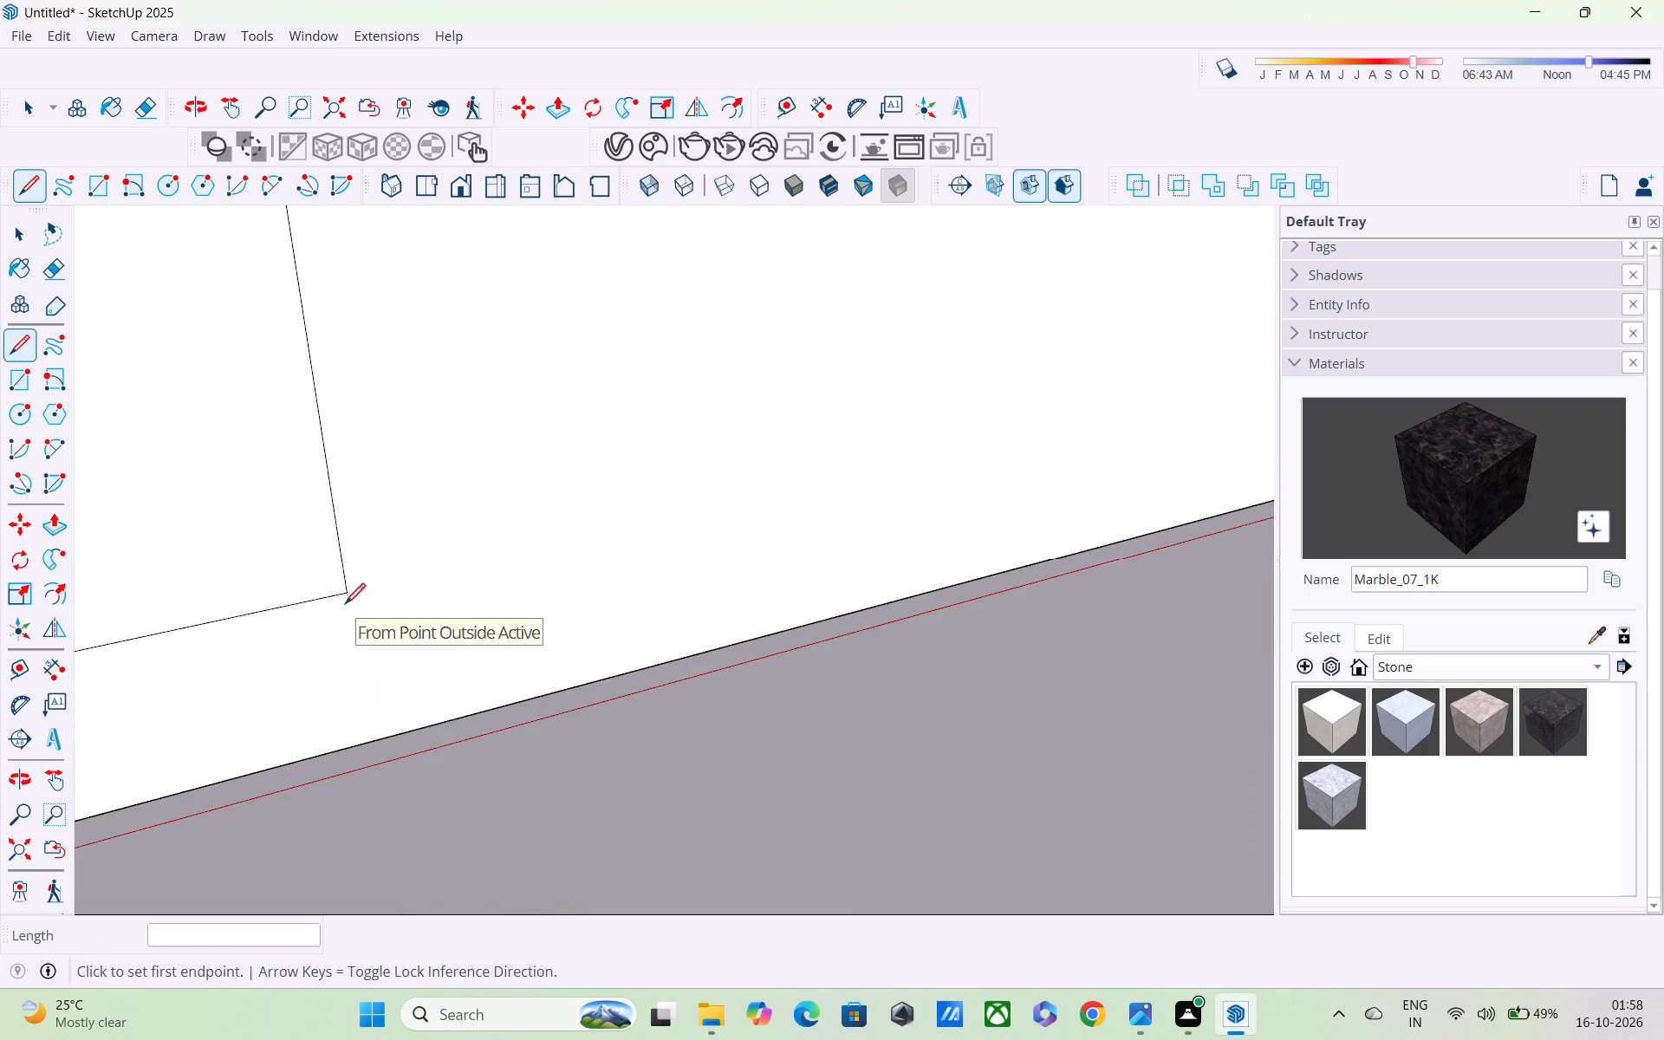
pyautogui.moveTo(345, 599); pyautogui.dragTo(345, 613)
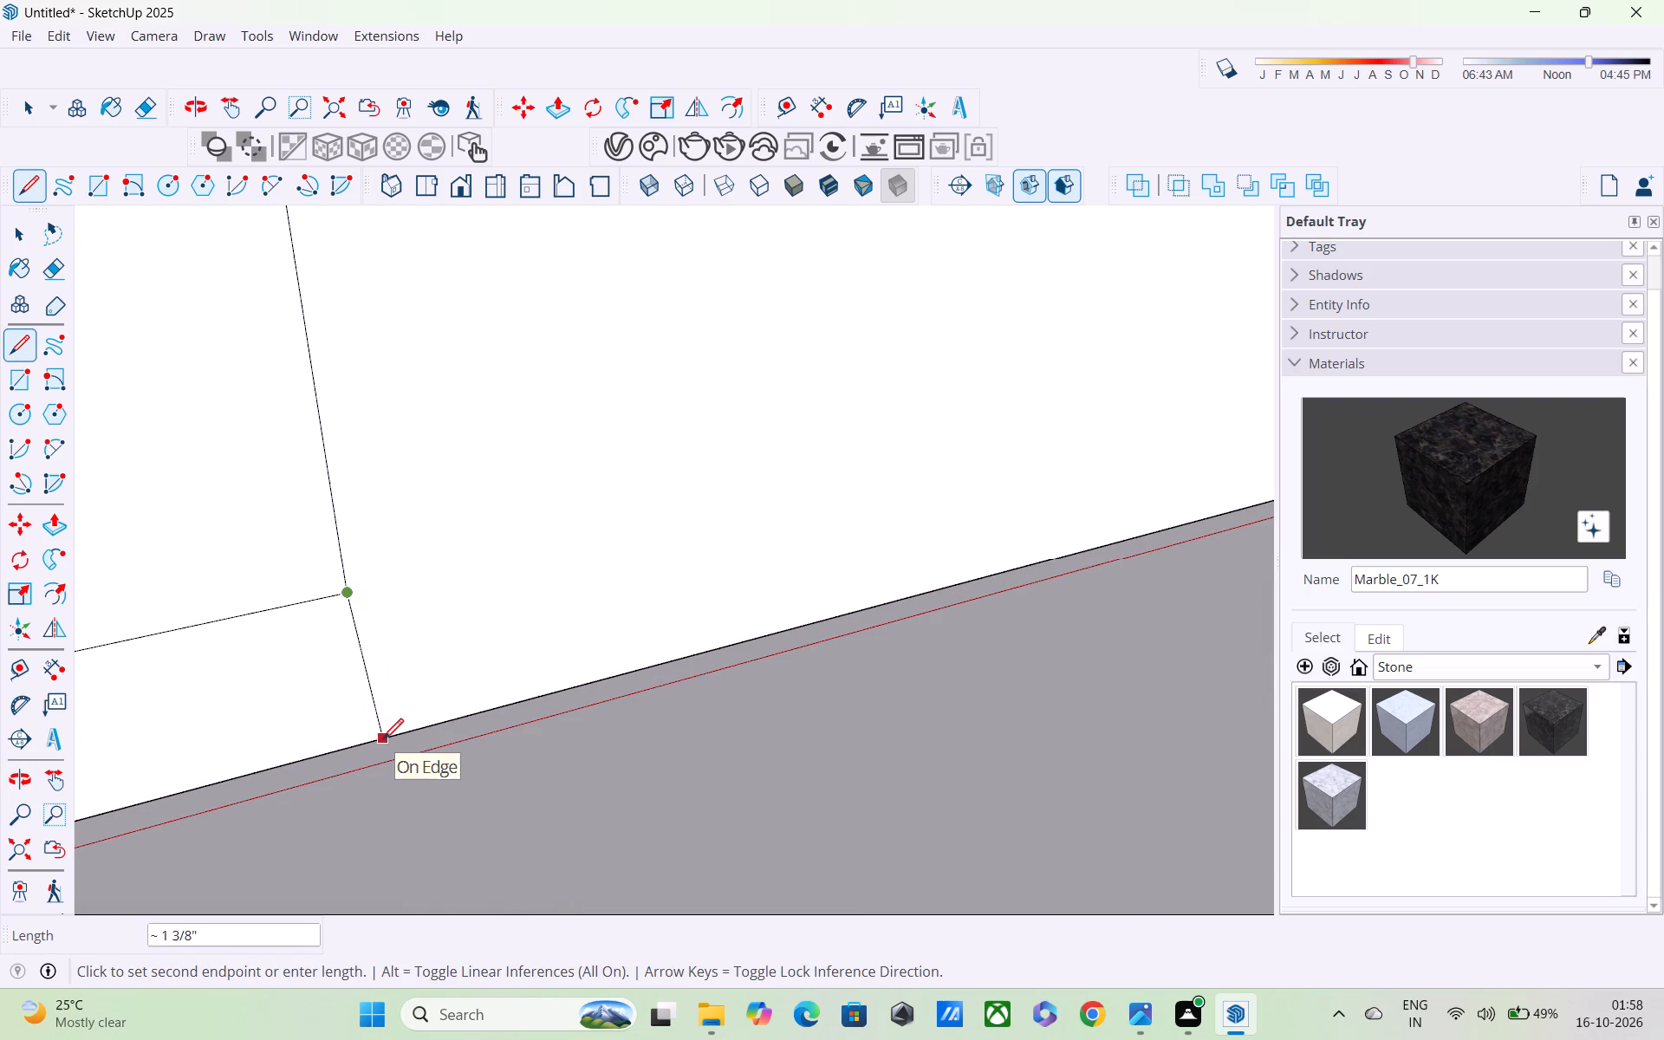
pyautogui.click(374, 748)
# Examine the lower railing's plain end section and compare it with the slotted railing and end post on the balcony above.
pyautogui.scroll(-13, 373, 747)
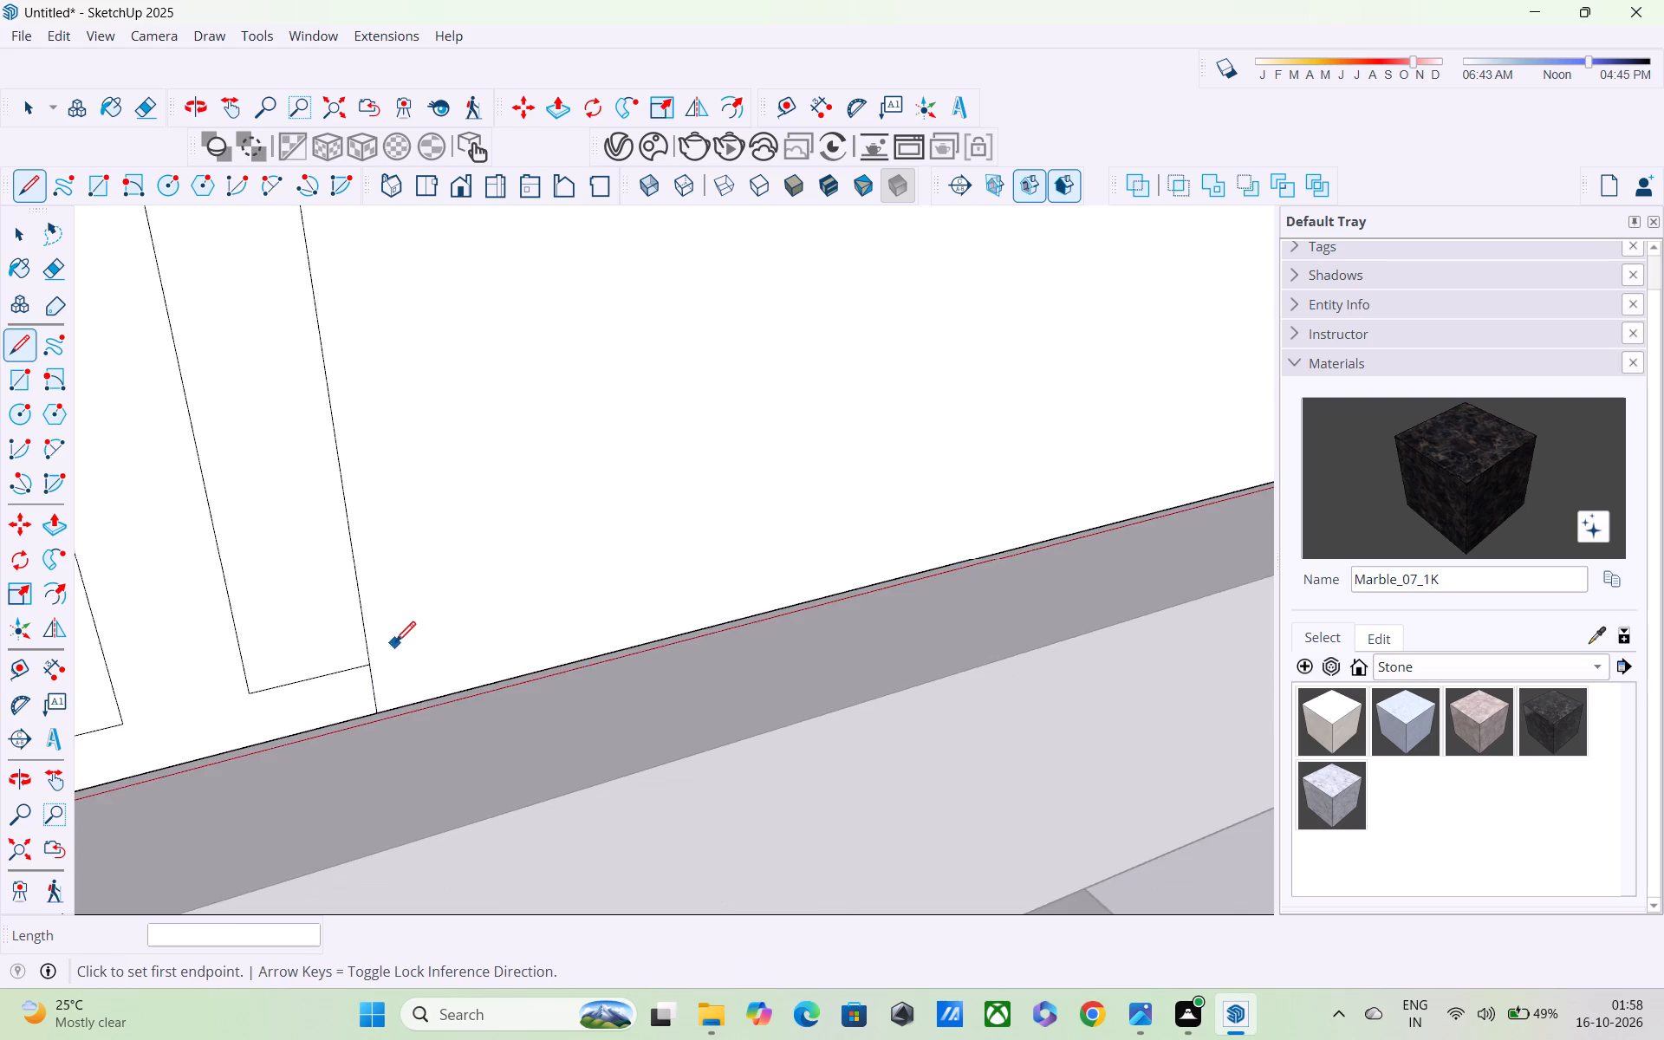
pyautogui.moveTo(395, 644); pyautogui.dragTo(222, 913, button='middle')
pyautogui.scroll(1, 218, 913)
pyautogui.scroll(-18, 206, 828)
pyautogui.moveTo(353, 651); pyautogui.dragTo(219, 603, button='middle')
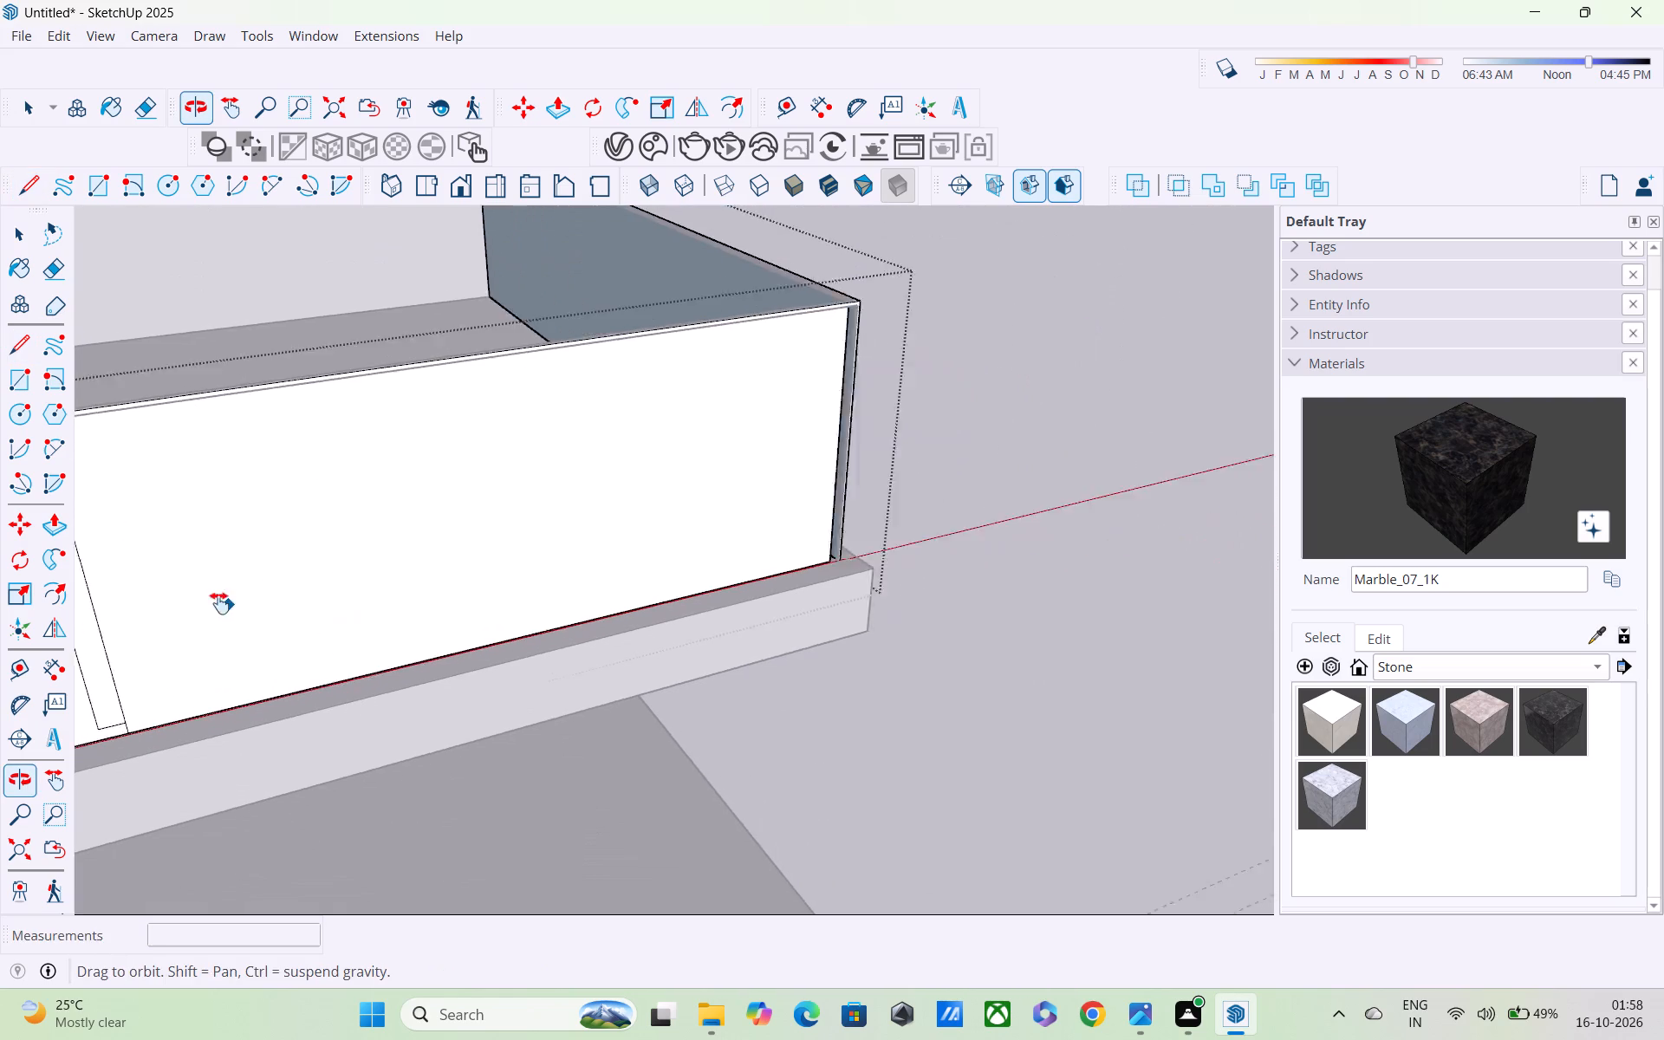
pyautogui.moveTo(219, 603); pyautogui.dragTo(118, 569, button='middle')
pyautogui.scroll(1, 118, 569)
pyautogui.scroll(-1, 662, 395)
pyautogui.scroll(-1, 562, 398)
pyautogui.moveTo(598, 393); pyautogui.dragTo(491, 396, button='middle')
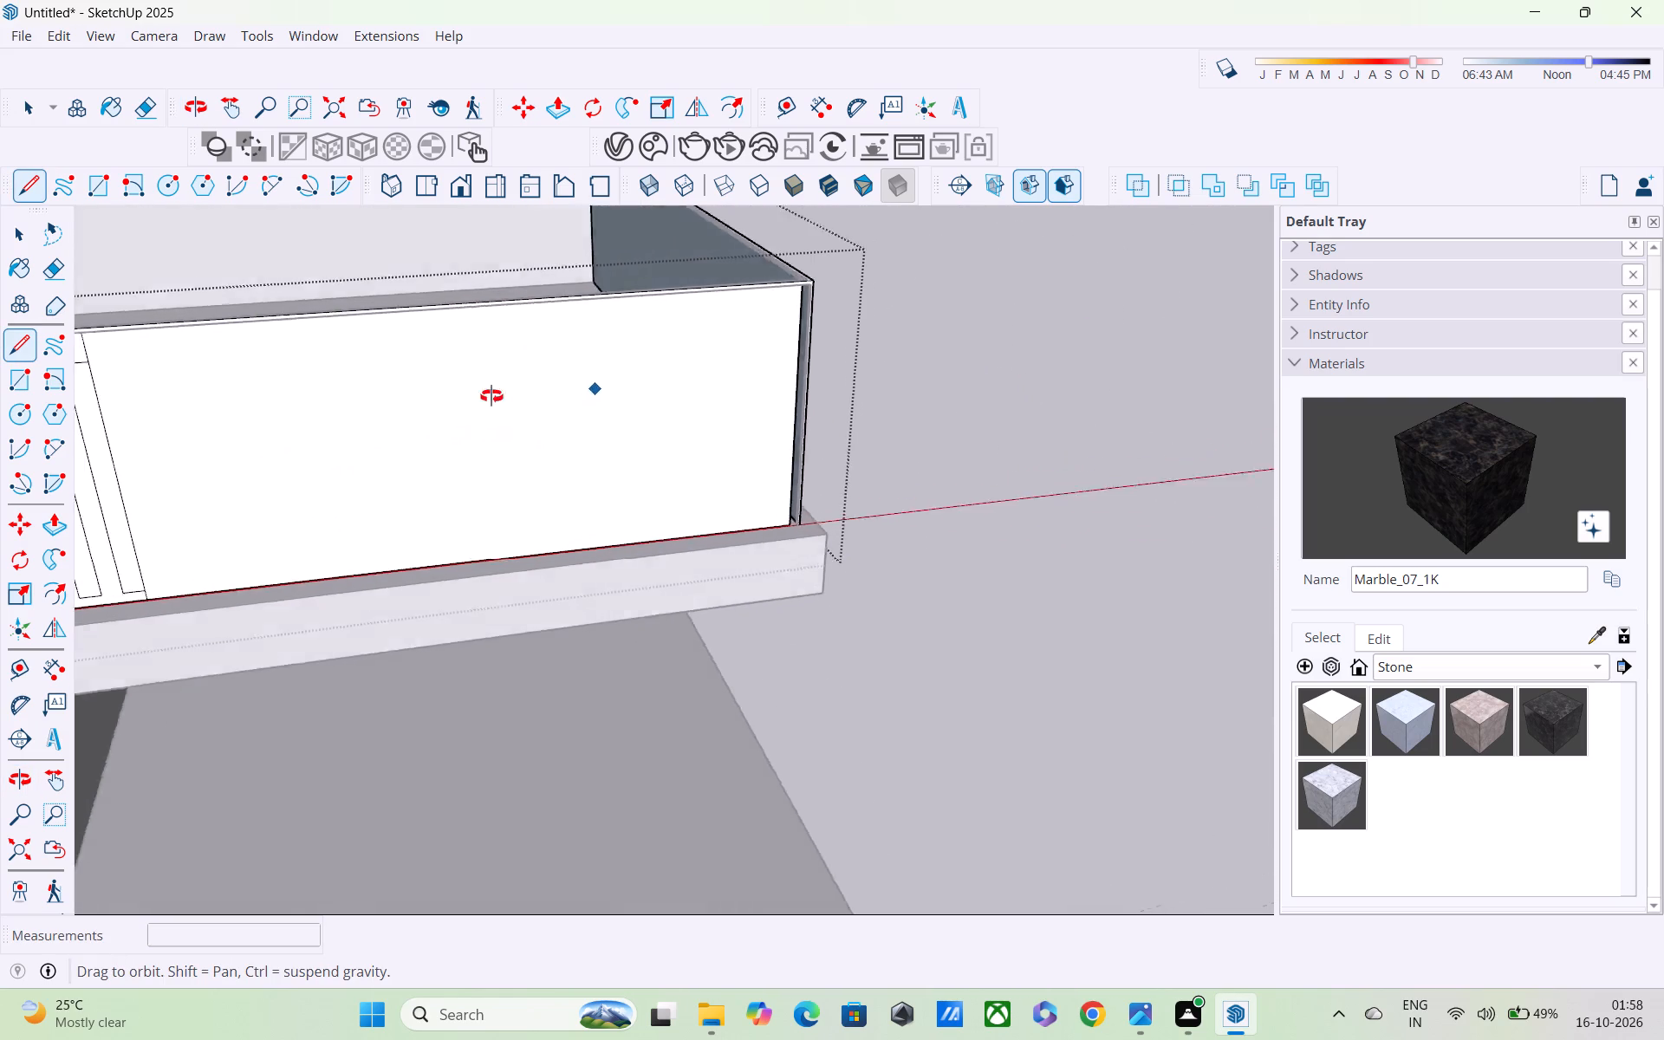
pyautogui.moveTo(491, 396); pyautogui.dragTo(659, 326, button='middle')
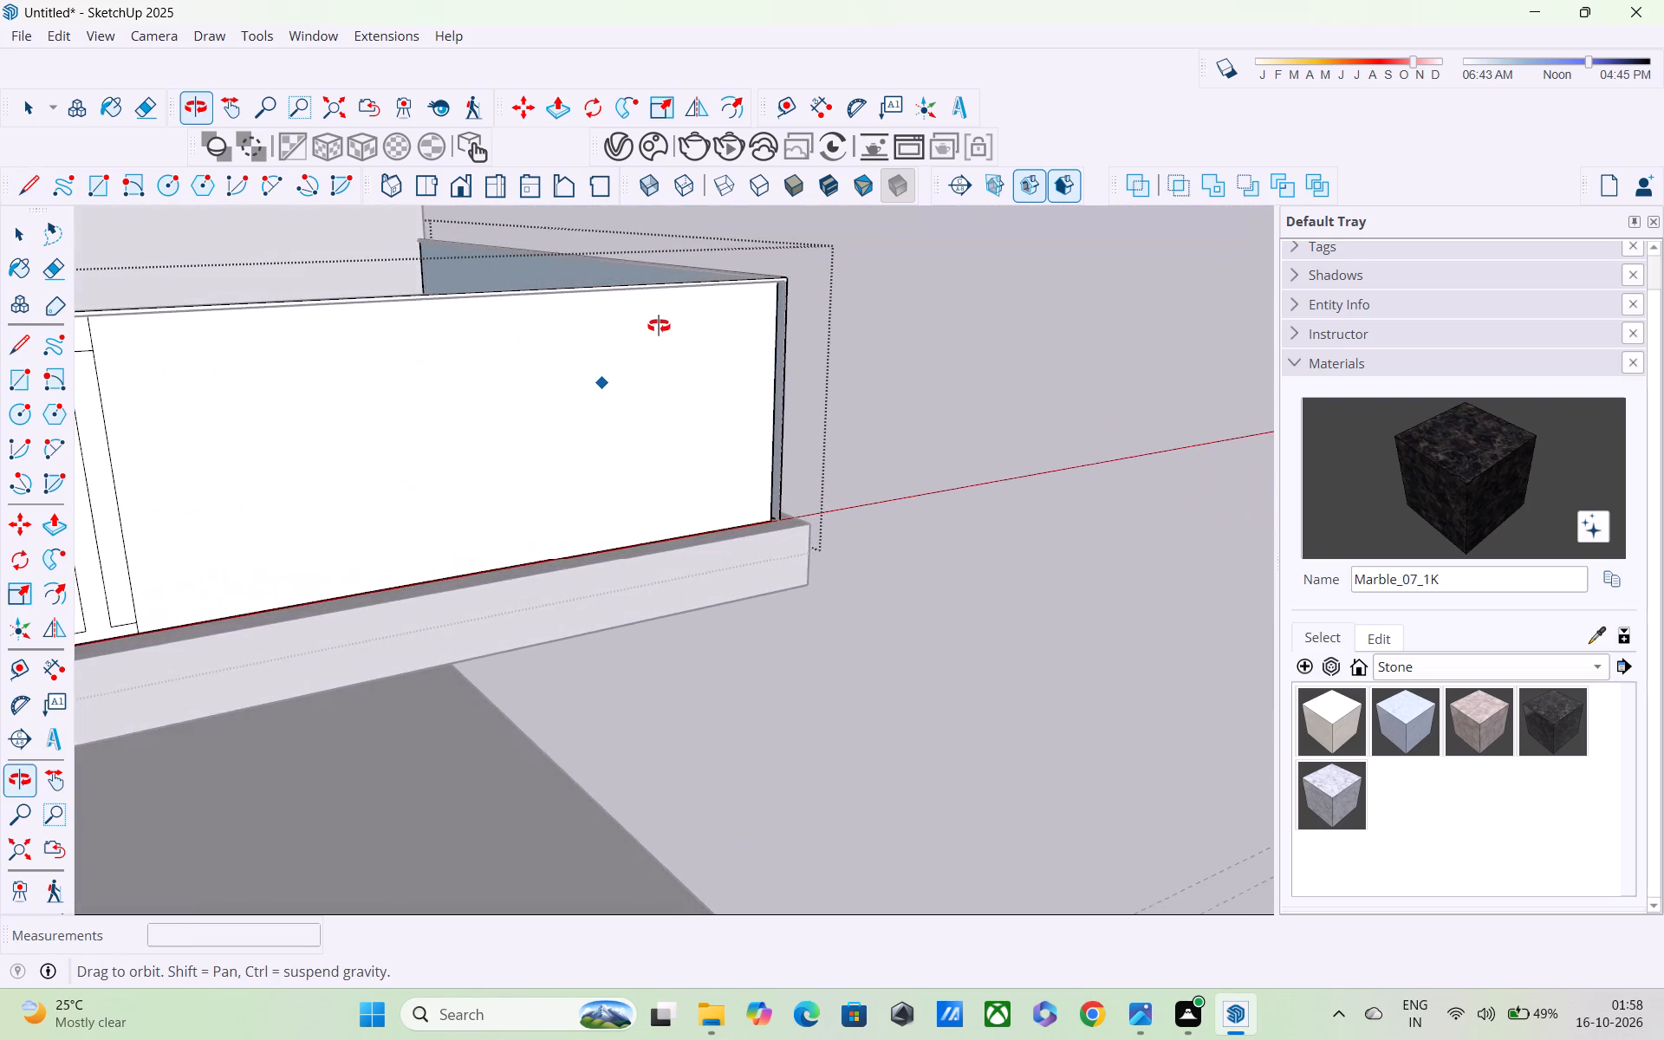
pyautogui.moveTo(659, 326); pyautogui.dragTo(564, 339, button='middle')
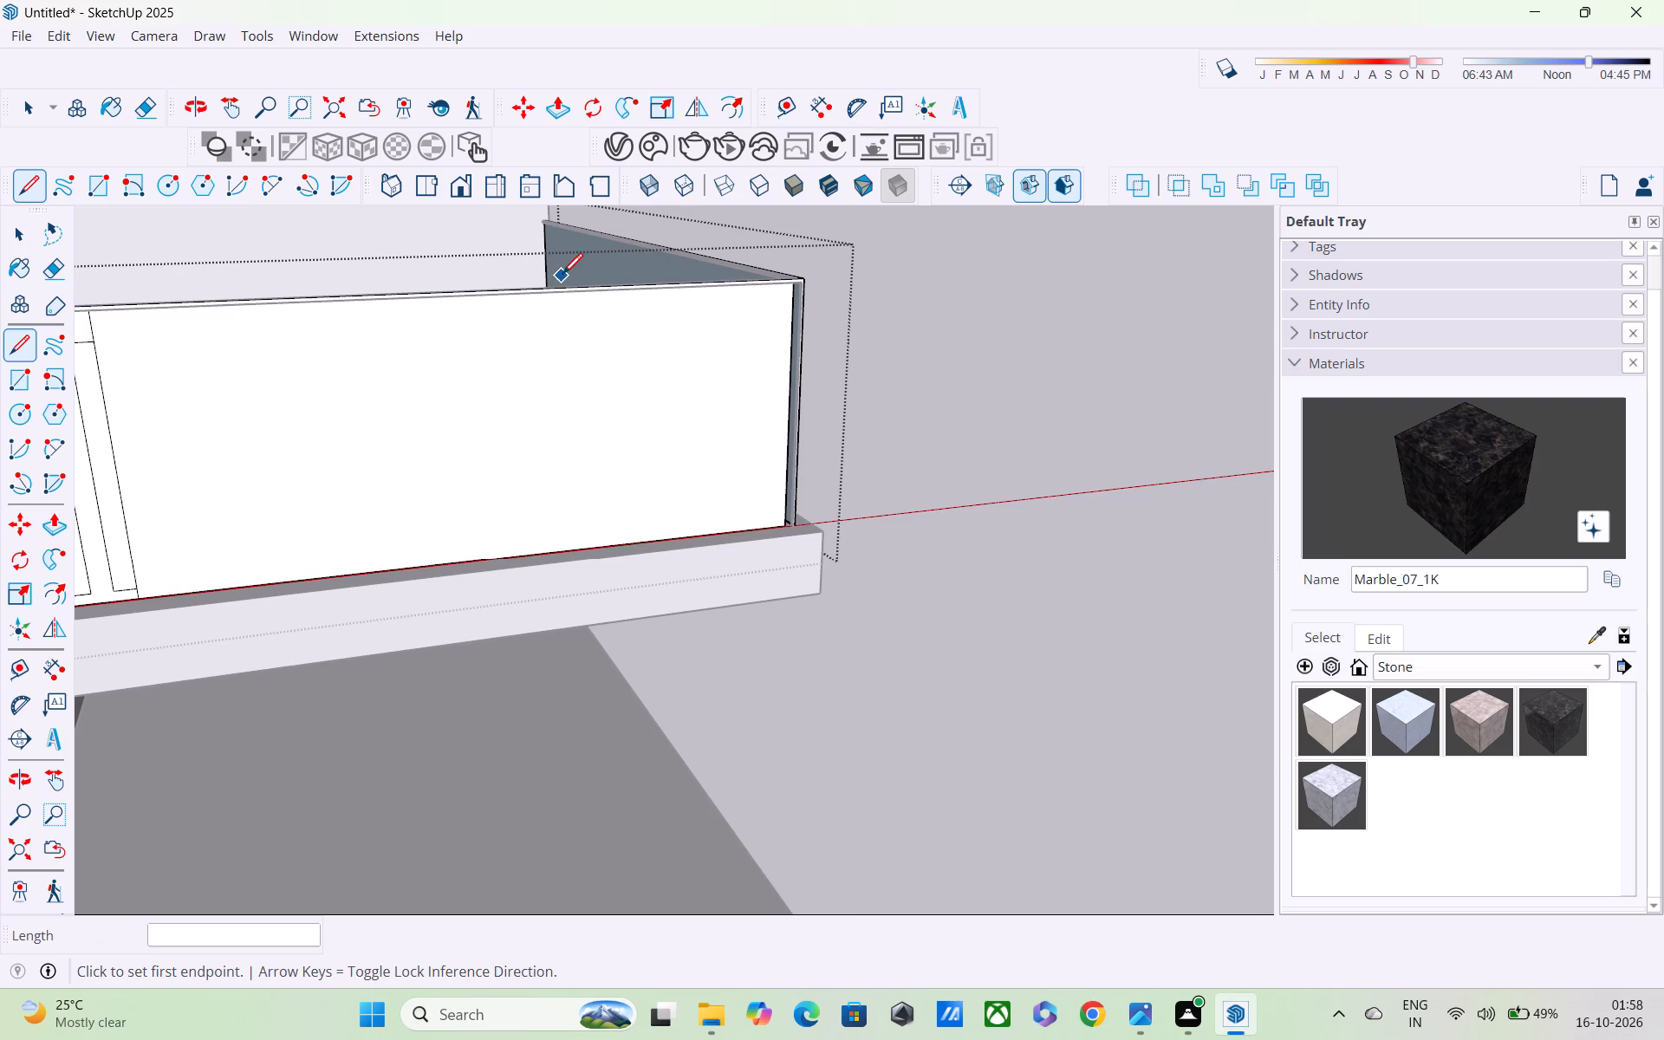
pyautogui.scroll(-5, 562, 276)
pyautogui.moveTo(605, 320); pyautogui.dragTo(434, 520, button='middle')
pyautogui.scroll(1, 434, 520)
pyautogui.keyDown('shift'); pyautogui.scroll(-2, 440, 473); pyautogui.keyUp('shift')
pyautogui.keyDown('shift'); pyautogui.moveTo(448, 484); pyautogui.dragTo(510, 707, button='middle'); pyautogui.keyUp('shift')
pyautogui.scroll(-3, 538, 632)
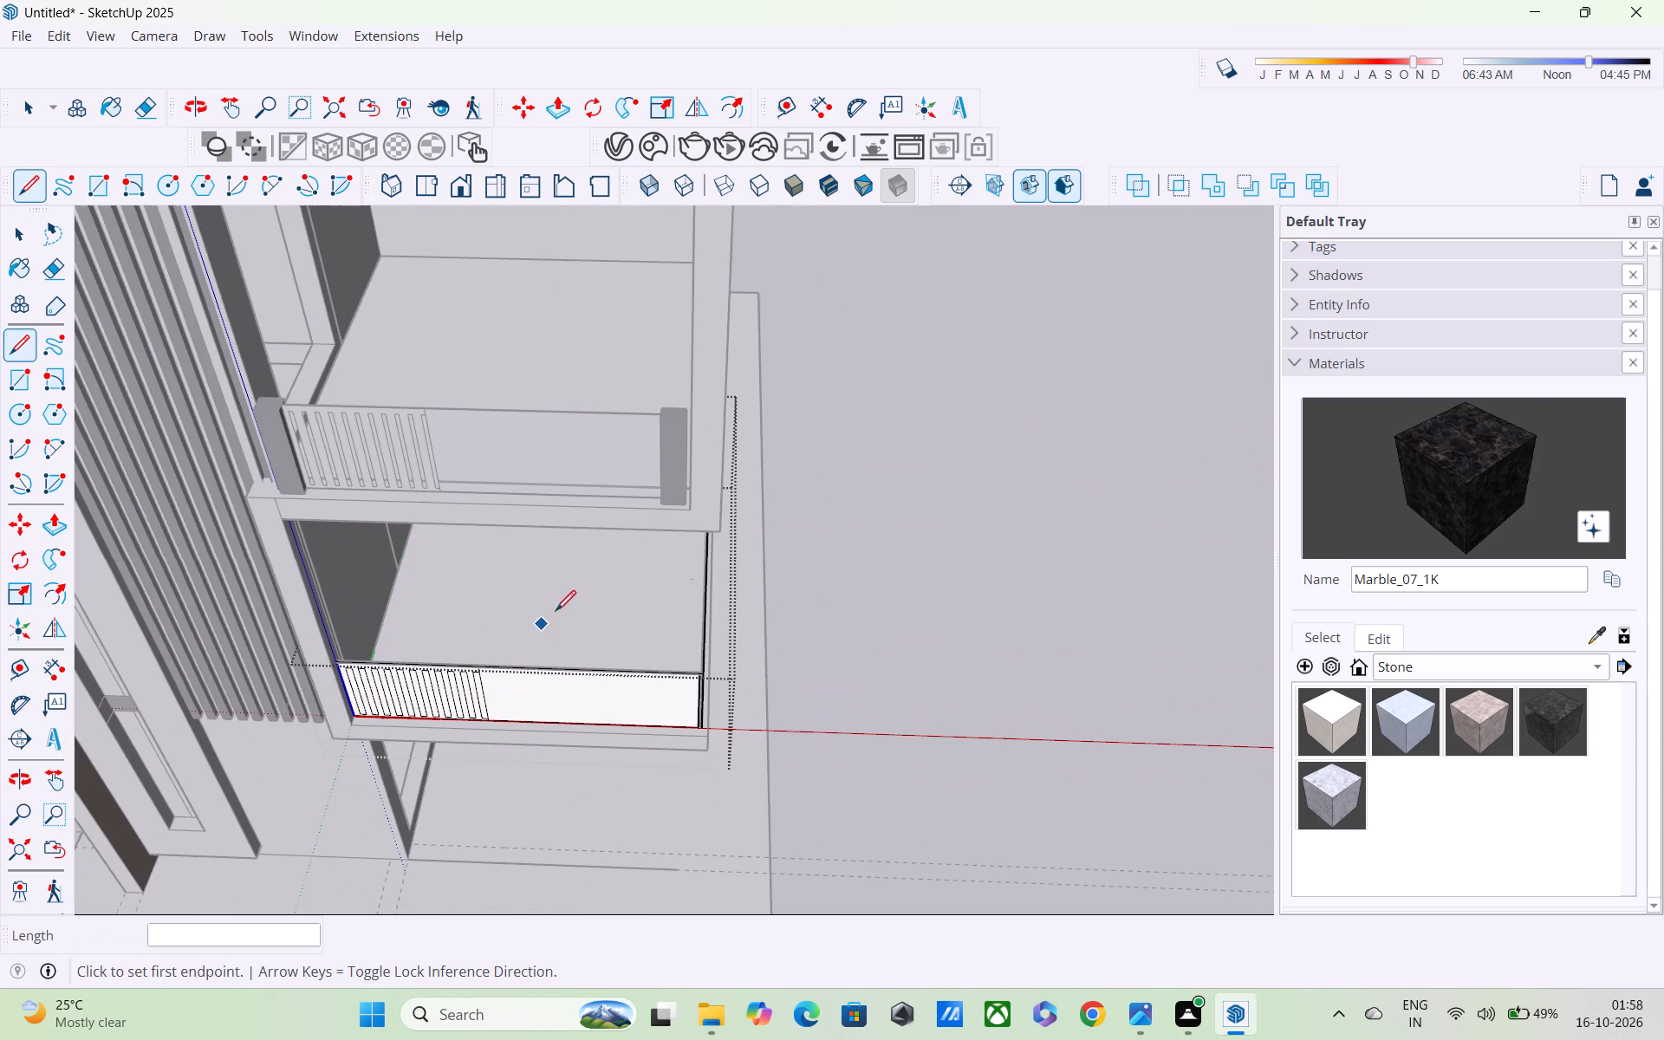
pyautogui.moveTo(677, 557); pyautogui.dragTo(666, 399, button='middle')
pyautogui.scroll(1, 666, 399)
pyautogui.scroll(-4, 666, 399)
pyautogui.scroll(1, 666, 412)
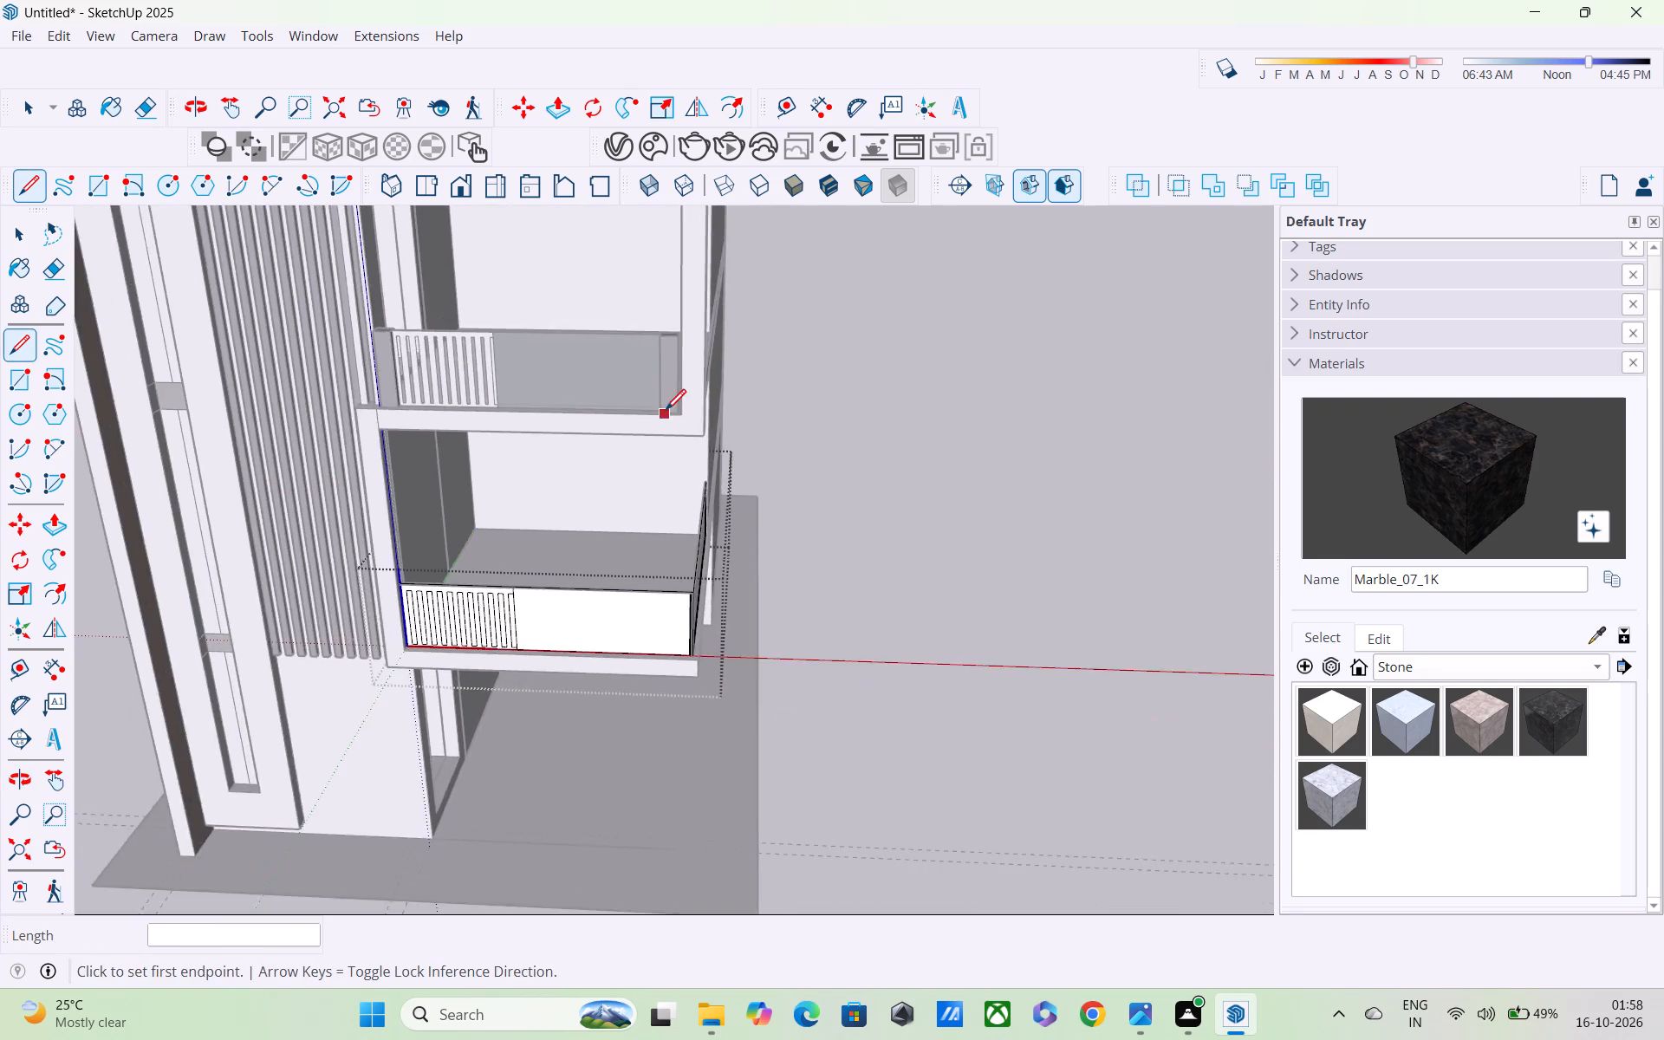
pyautogui.moveTo(666, 389); pyautogui.dragTo(666, 252, button='middle')
pyautogui.scroll(-2, 679, 291)
pyautogui.moveTo(682, 303); pyautogui.dragTo(727, 374, button='middle')
pyautogui.scroll(7, 722, 377)
pyautogui.moveTo(660, 365); pyautogui.dragTo(1041, 401, button='middle')
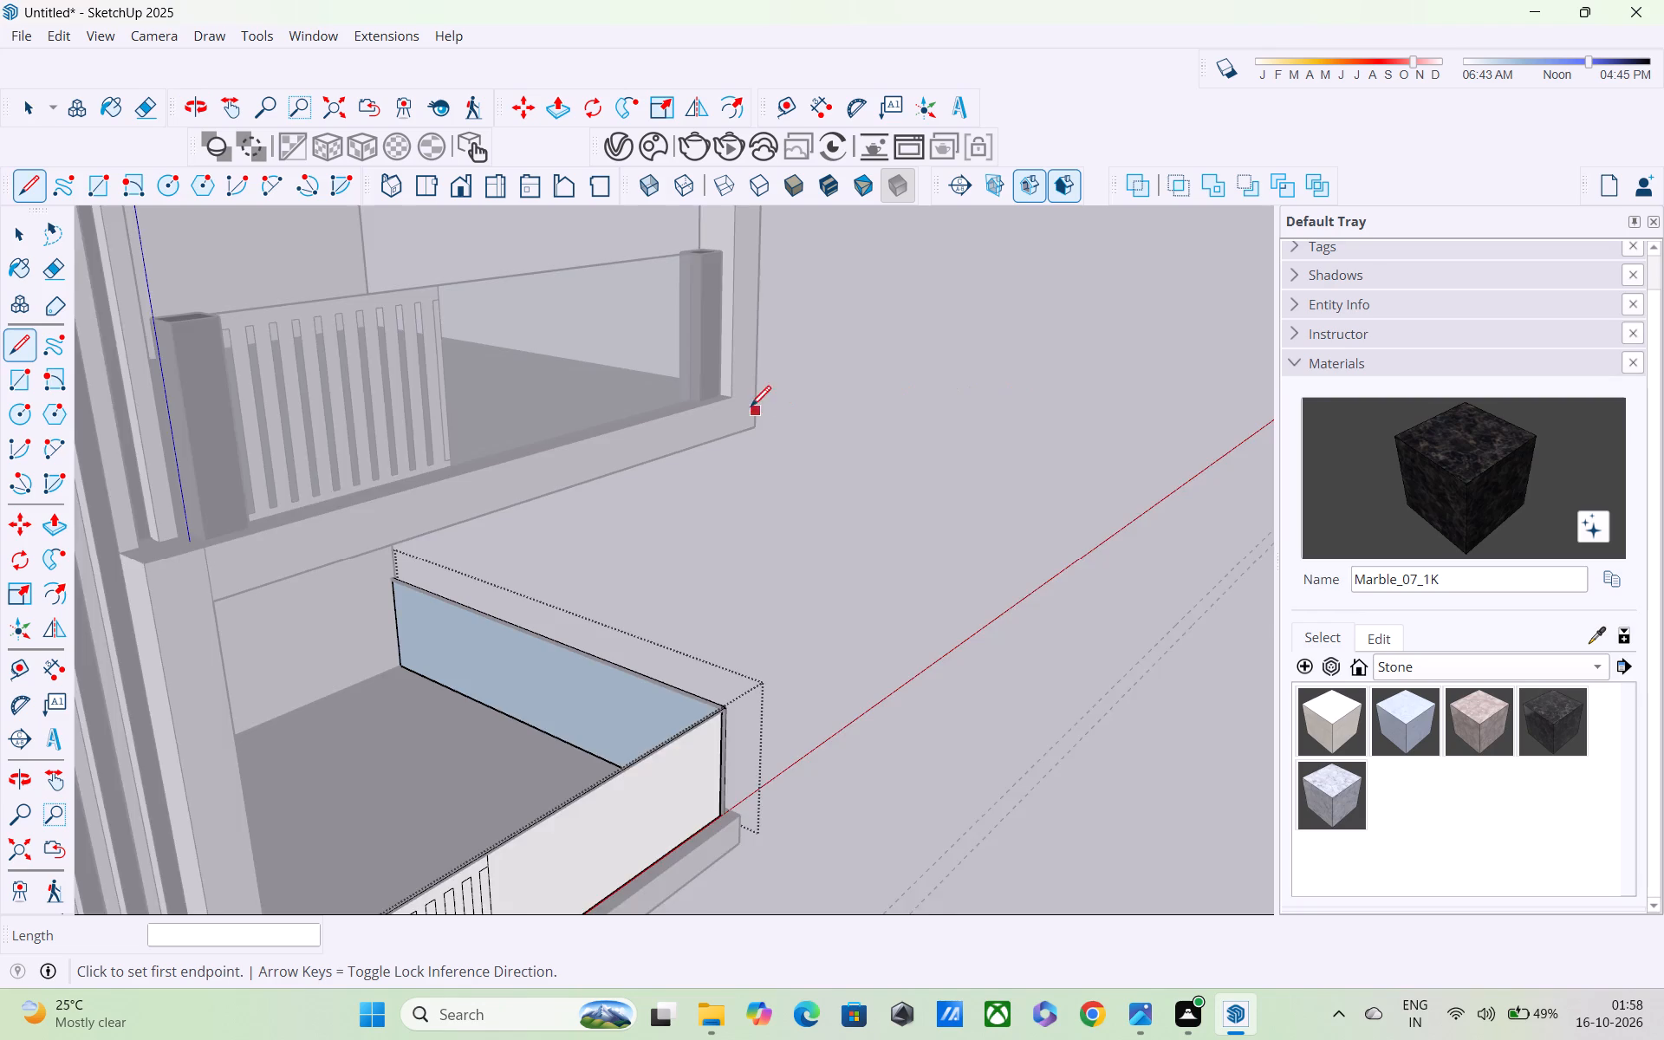
# Exit the railing component and Push/Pull the upper railing's dark marble end post about 1' 10 1/4" toward the slots.
pyautogui.scroll(3, 749, 406)
pyautogui.press('space')
pyautogui.moveTo(674, 367); pyautogui.dragTo(790, 421, button='middle')
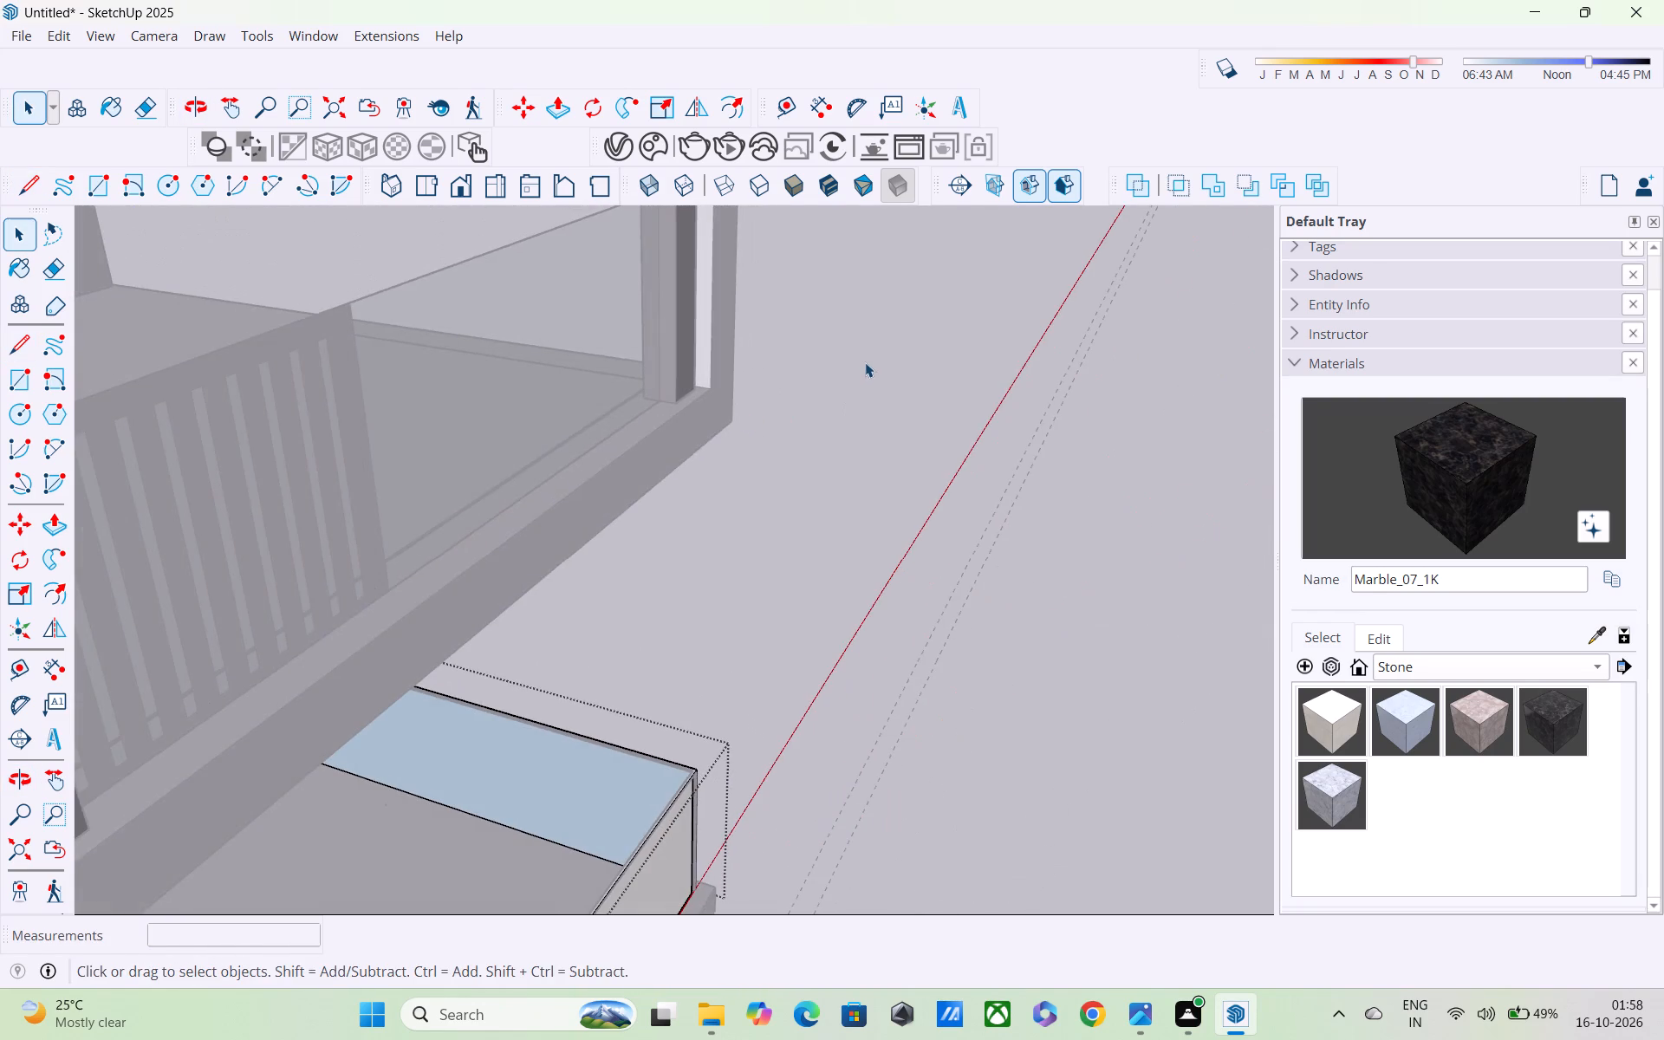
pyautogui.click(864, 361)
pyautogui.moveTo(595, 368); pyautogui.dragTo(711, 424, button='middle')
pyautogui.scroll(4, 652, 341)
pyautogui.doubleClick(629, 304)
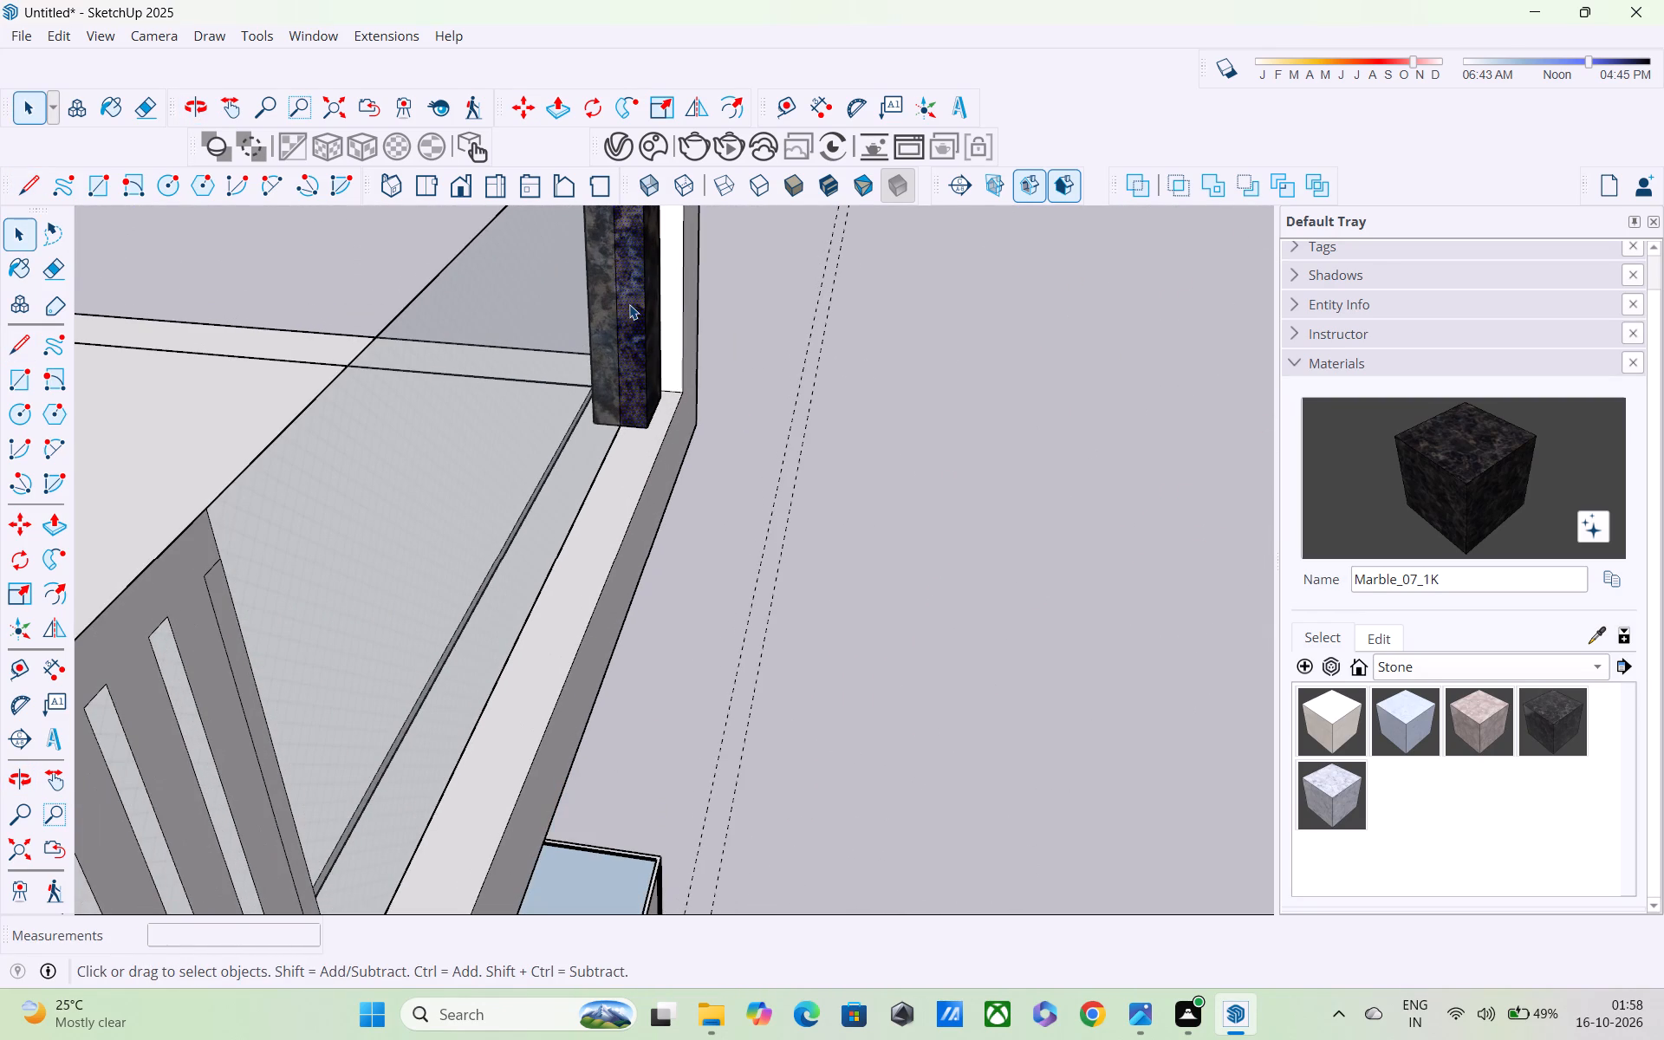
pyautogui.press('p')
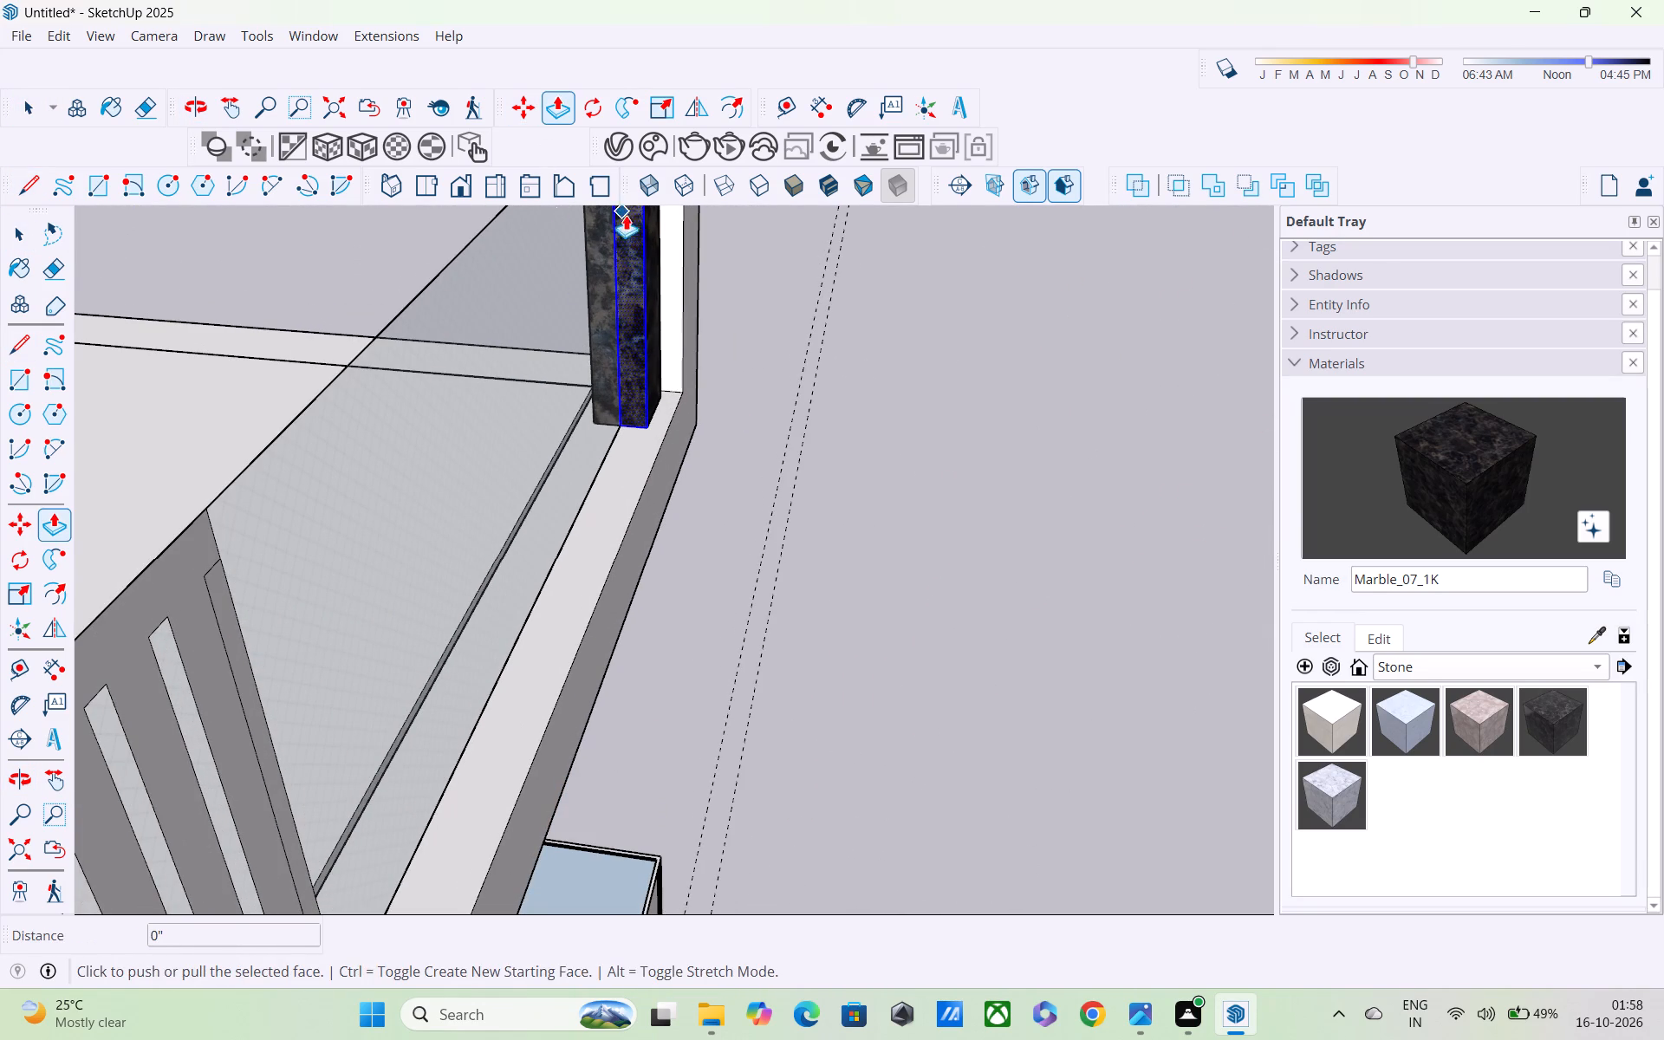
pyautogui.click(629, 296)
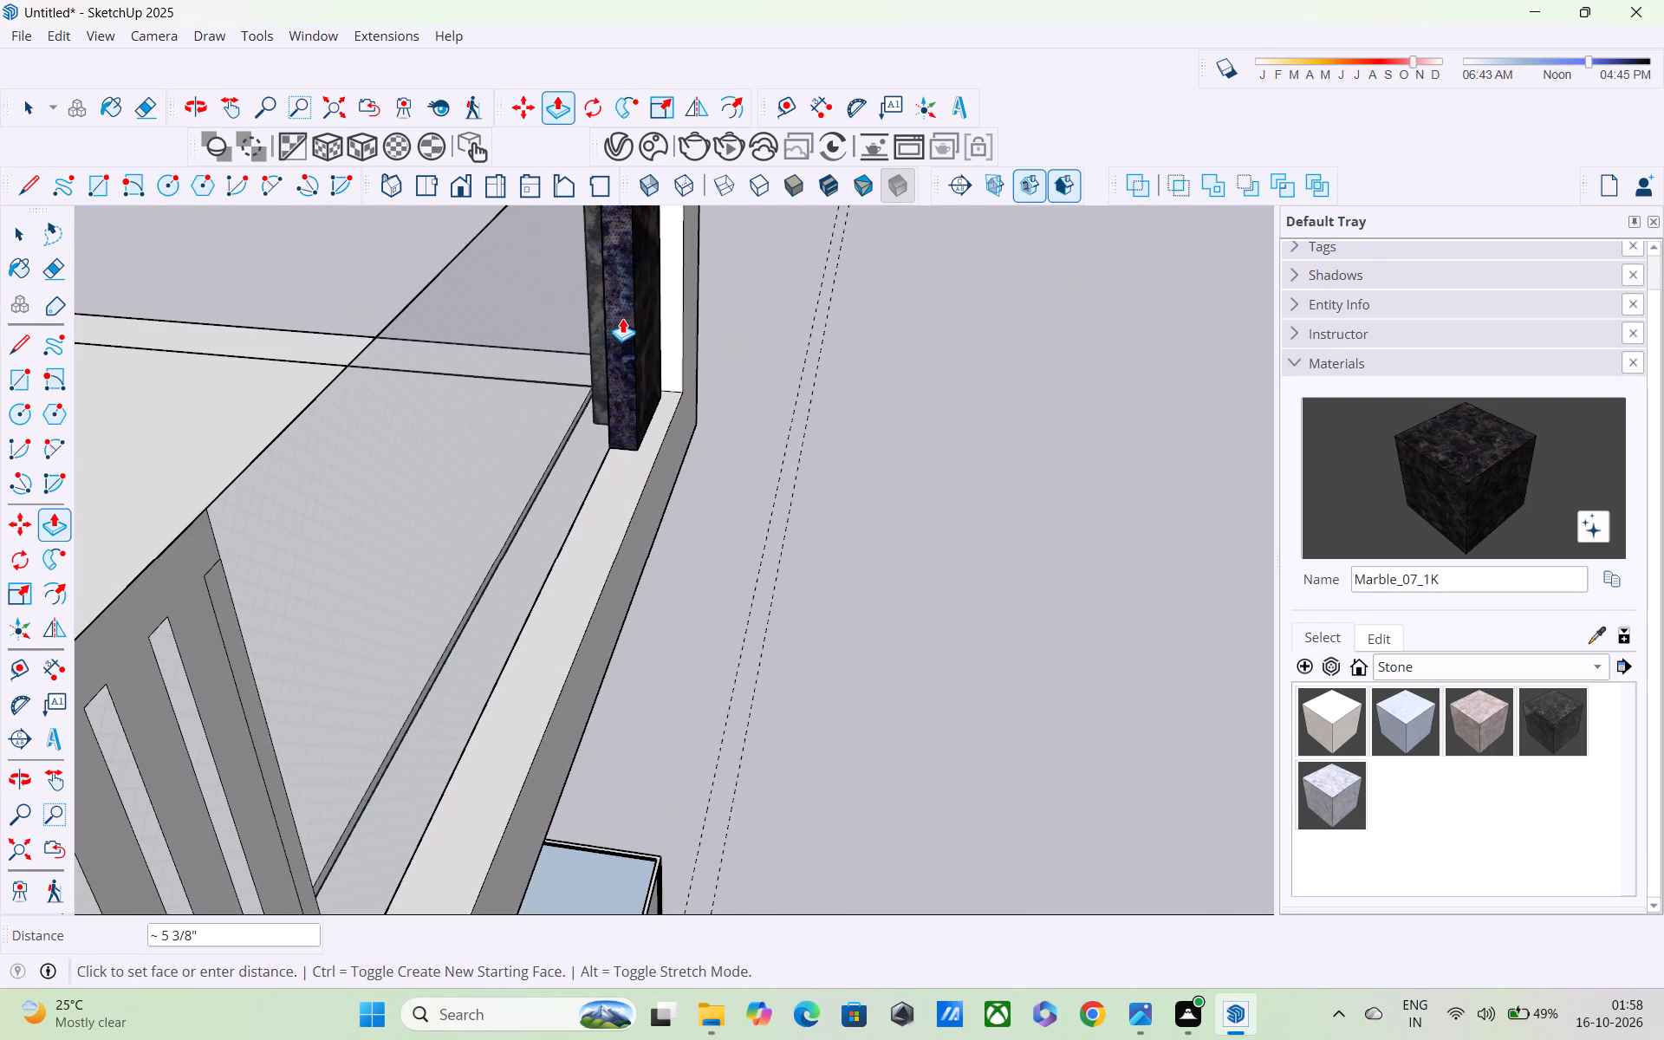
pyautogui.moveTo(582, 340); pyautogui.dragTo(395, 283, button='middle')
pyautogui.scroll(-1, 393, 297)
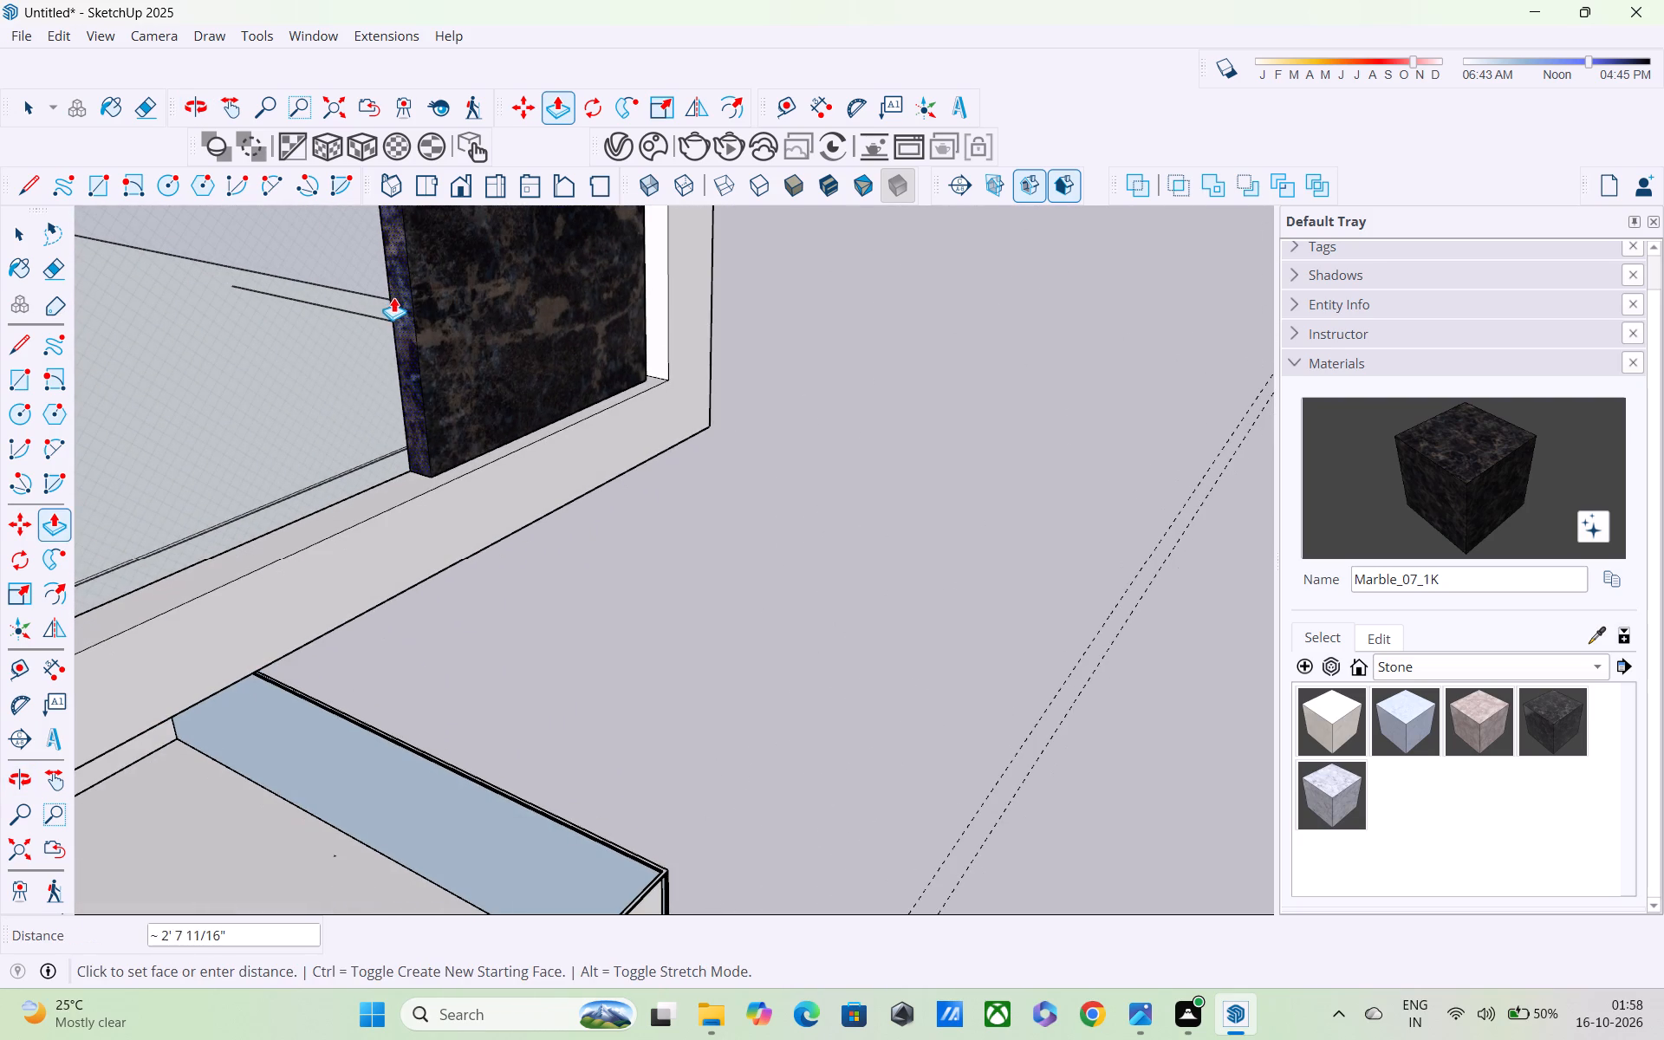
pyautogui.scroll(-1, 419, 296)
pyautogui.keyDown('shift'); pyautogui.moveTo(419, 296); pyautogui.dragTo(161, 197, button='middle'); pyautogui.keyUp('shift')
pyautogui.scroll(1, 159, 196)
pyautogui.scroll(-5, 159, 196)
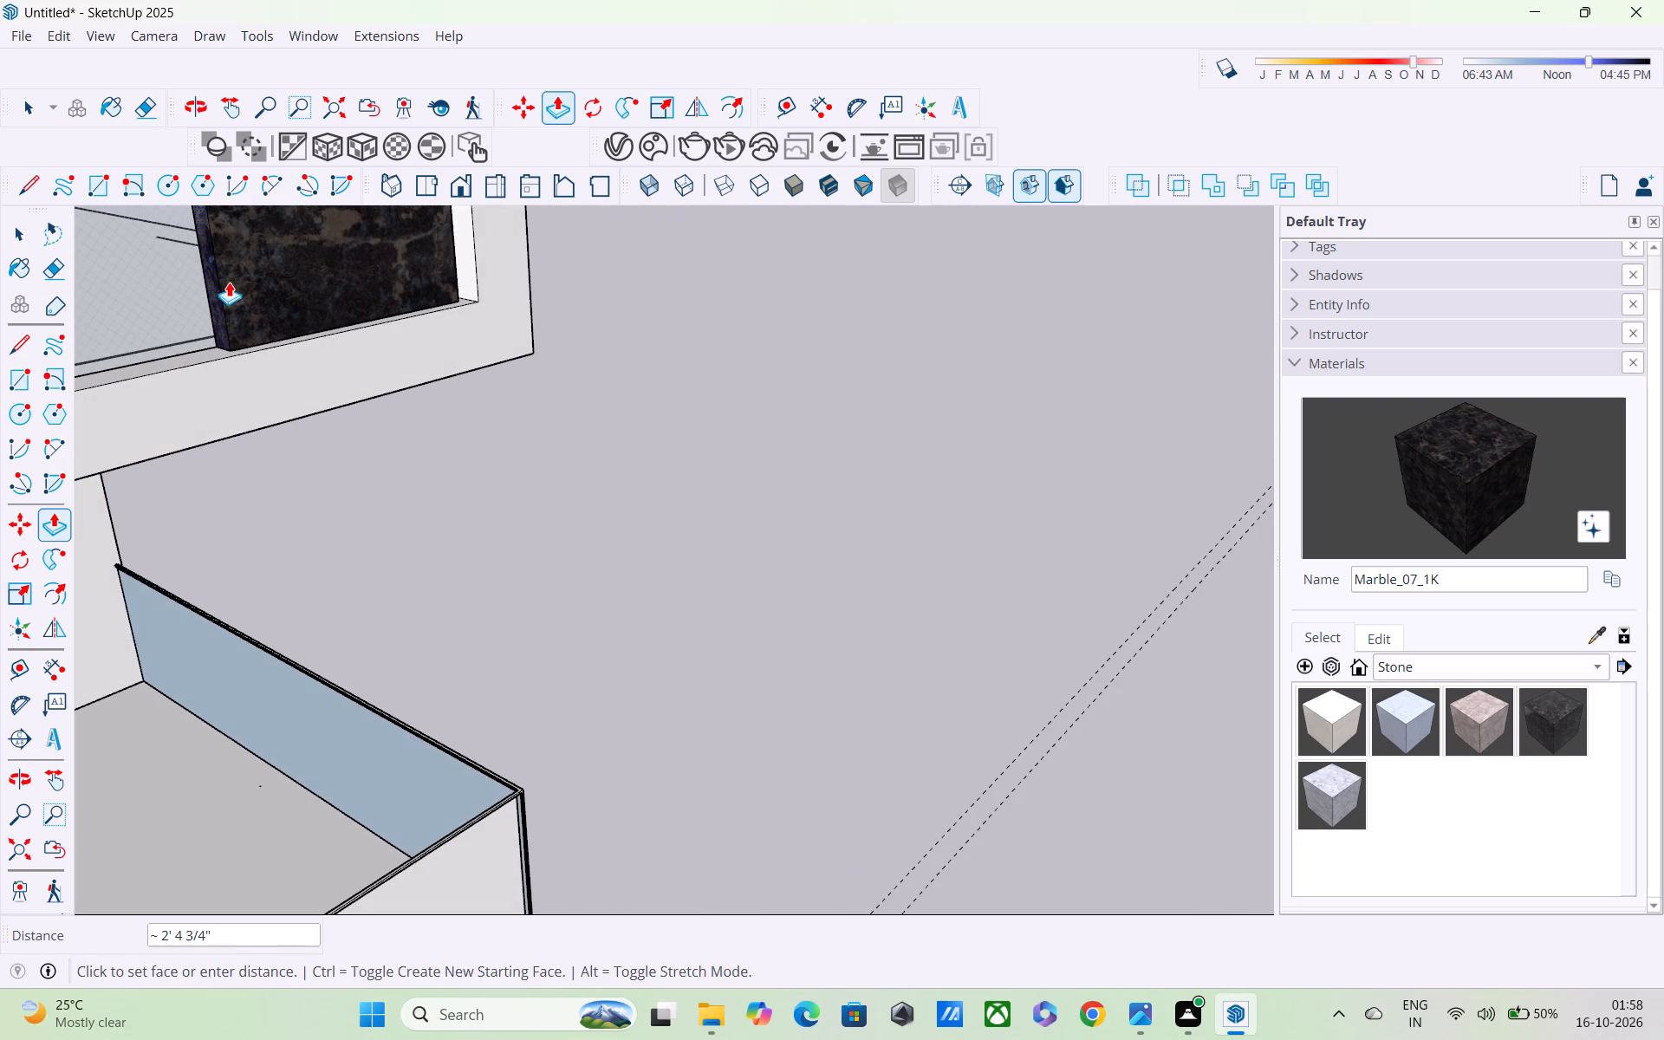
pyautogui.keyDown('shift'); pyautogui.moveTo(309, 281); pyautogui.dragTo(361, 291, button='middle'); pyautogui.keyUp('shift')
pyautogui.keyDown('shift'); pyautogui.click(324, 292); pyautogui.keyUp('shift')
# Examine the widened marble end post alongside the lower balcony's railing and clear the selection.
pyautogui.scroll(-2, 335, 306)
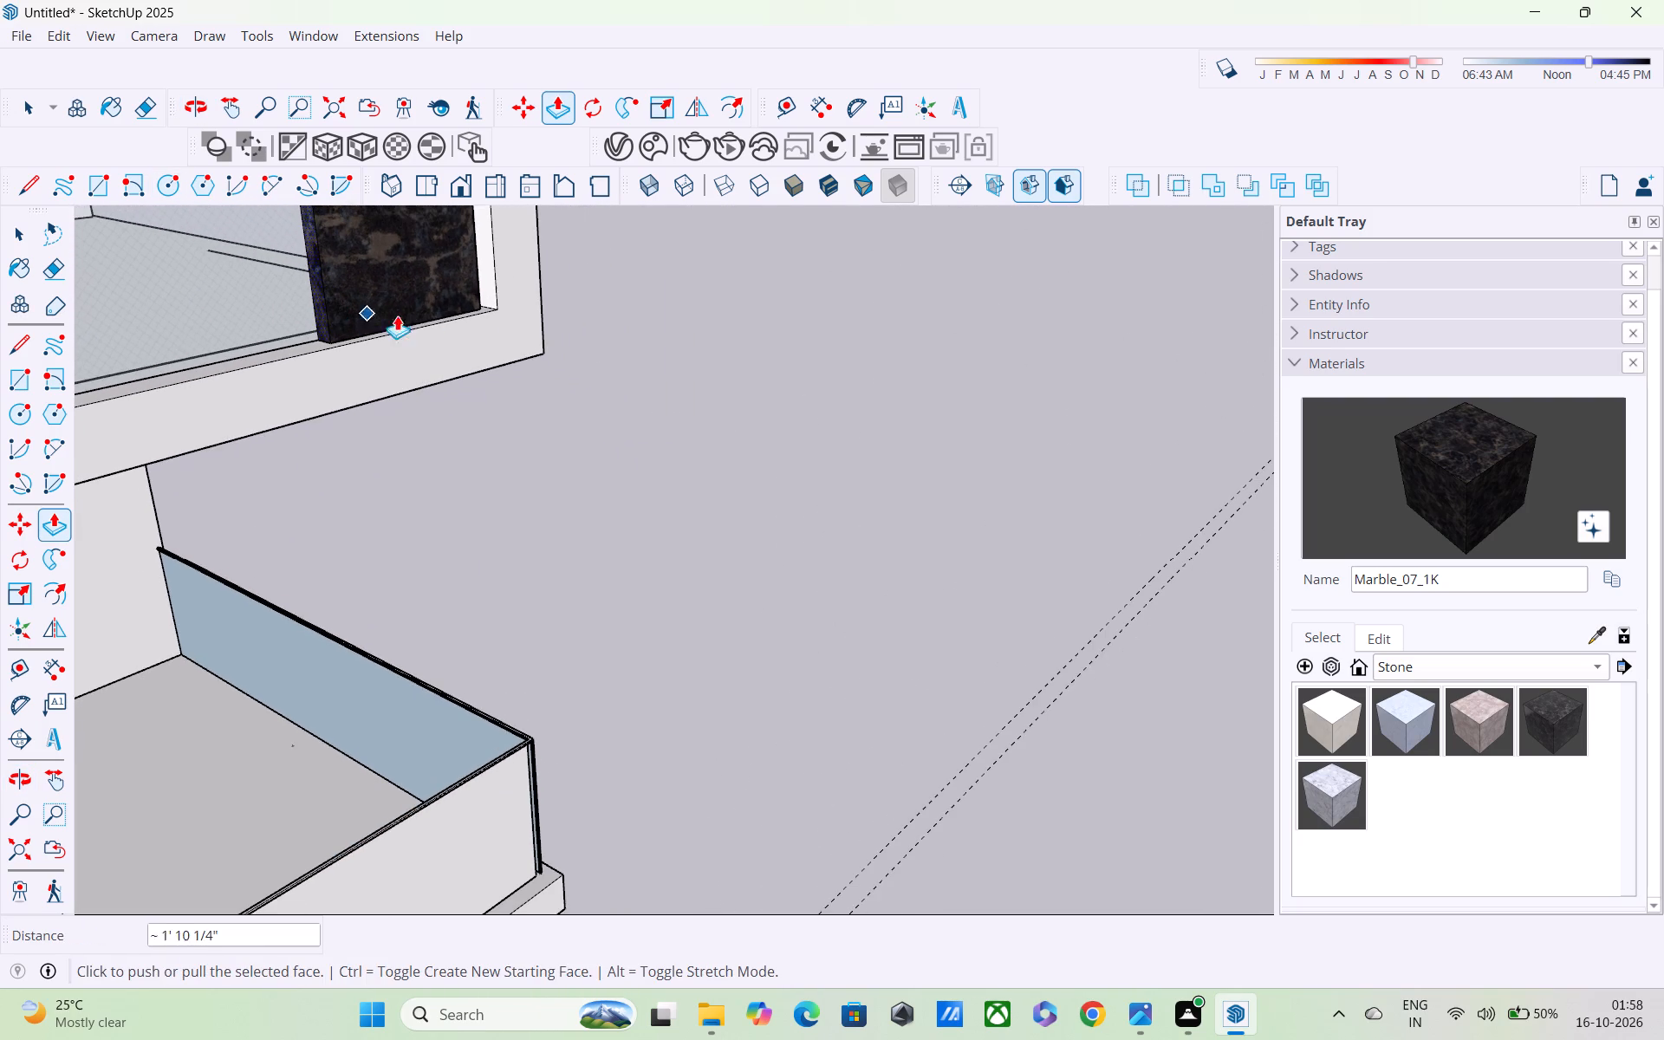
pyautogui.moveTo(513, 309); pyautogui.dragTo(225, 324, button='middle')
pyautogui.scroll(-1, 282, 324)
pyautogui.scroll(1, 222, 324)
pyautogui.scroll(-11, 221, 322)
pyautogui.keyDown('shift'); pyautogui.moveTo(495, 348); pyautogui.dragTo(504, 318, button='middle'); pyautogui.keyUp('shift')
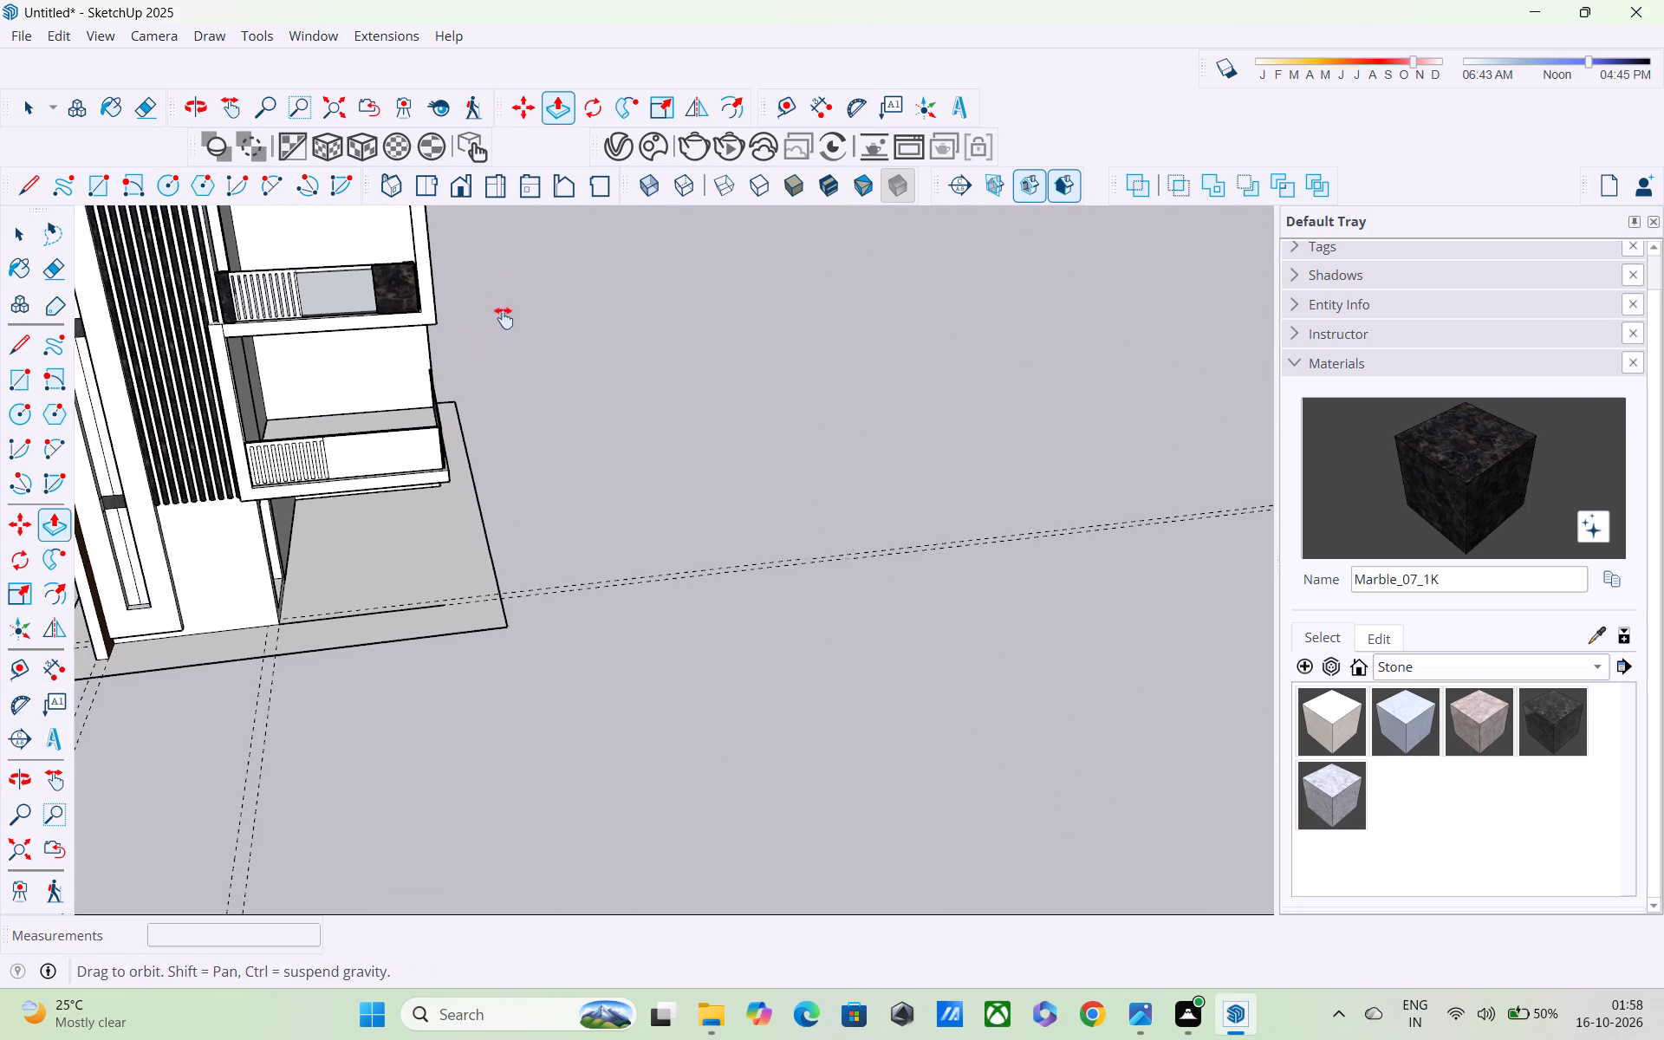
pyautogui.keyDown('shift'); pyautogui.moveTo(504, 318); pyautogui.dragTo(513, 273, button='middle'); pyautogui.keyUp('shift')
pyautogui.scroll(2, 378, 270)
pyautogui.moveTo(378, 239); pyautogui.dragTo(446, 302, button='middle')
pyautogui.scroll(1, 456, 309)
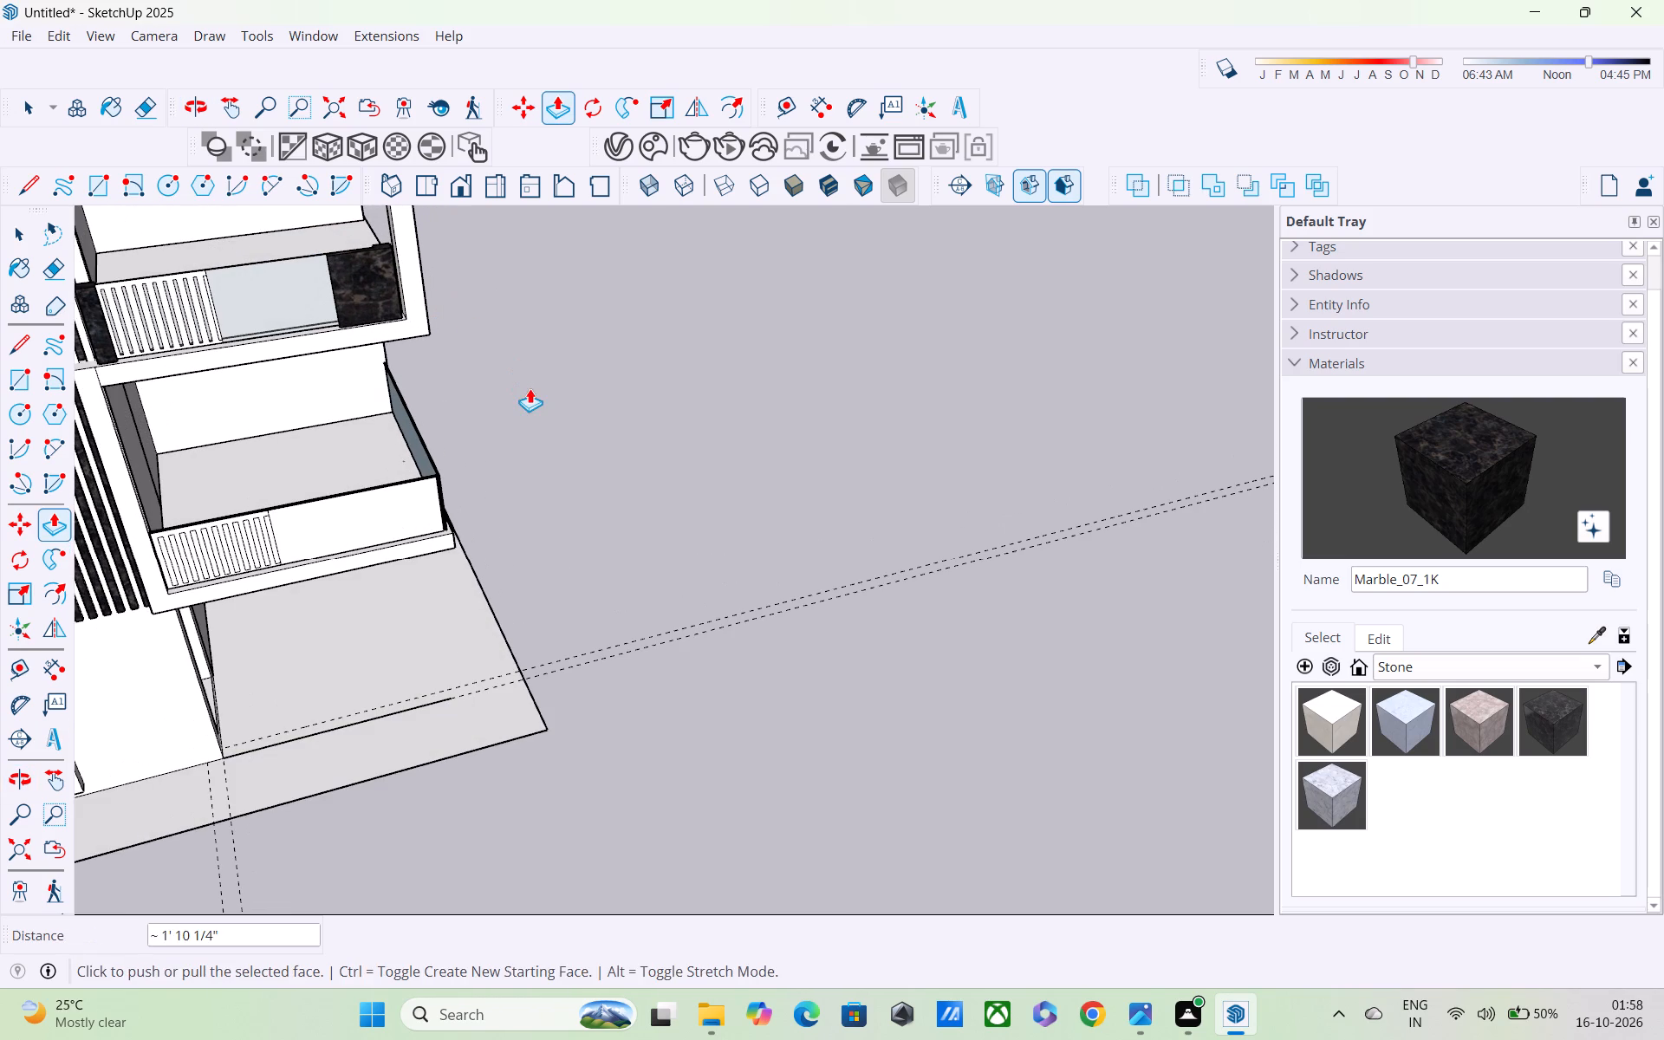
pyautogui.press('space')
pyautogui.click(544, 386)
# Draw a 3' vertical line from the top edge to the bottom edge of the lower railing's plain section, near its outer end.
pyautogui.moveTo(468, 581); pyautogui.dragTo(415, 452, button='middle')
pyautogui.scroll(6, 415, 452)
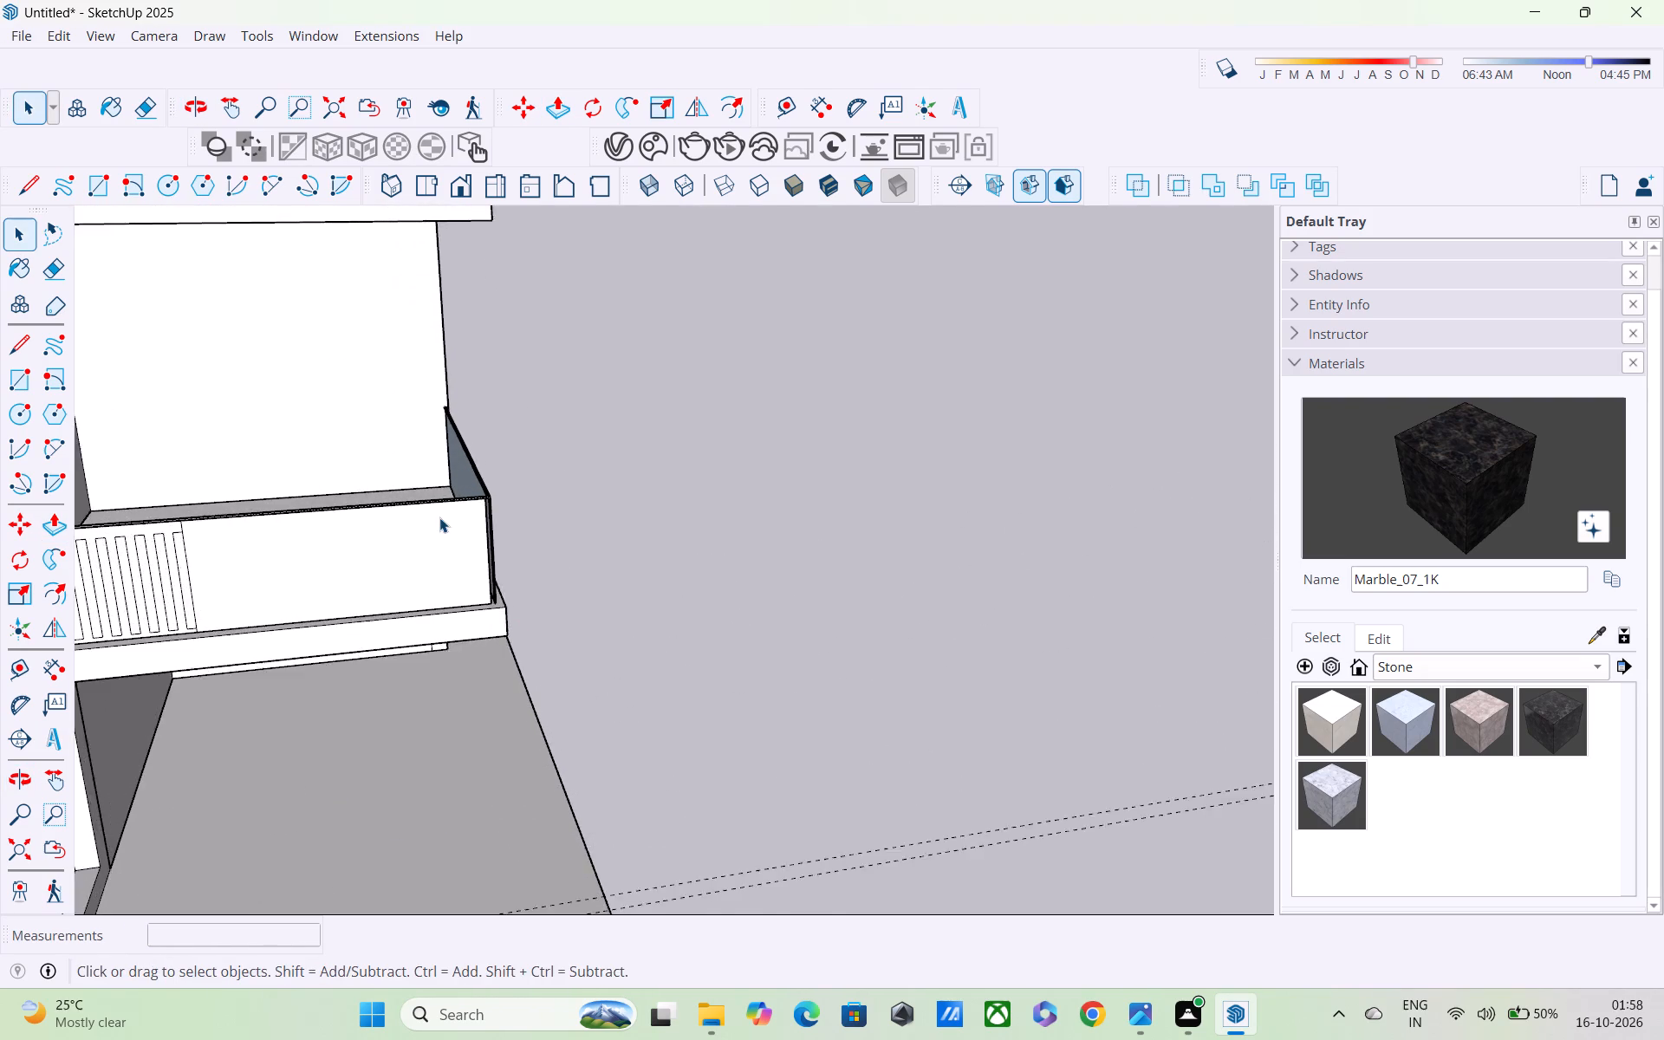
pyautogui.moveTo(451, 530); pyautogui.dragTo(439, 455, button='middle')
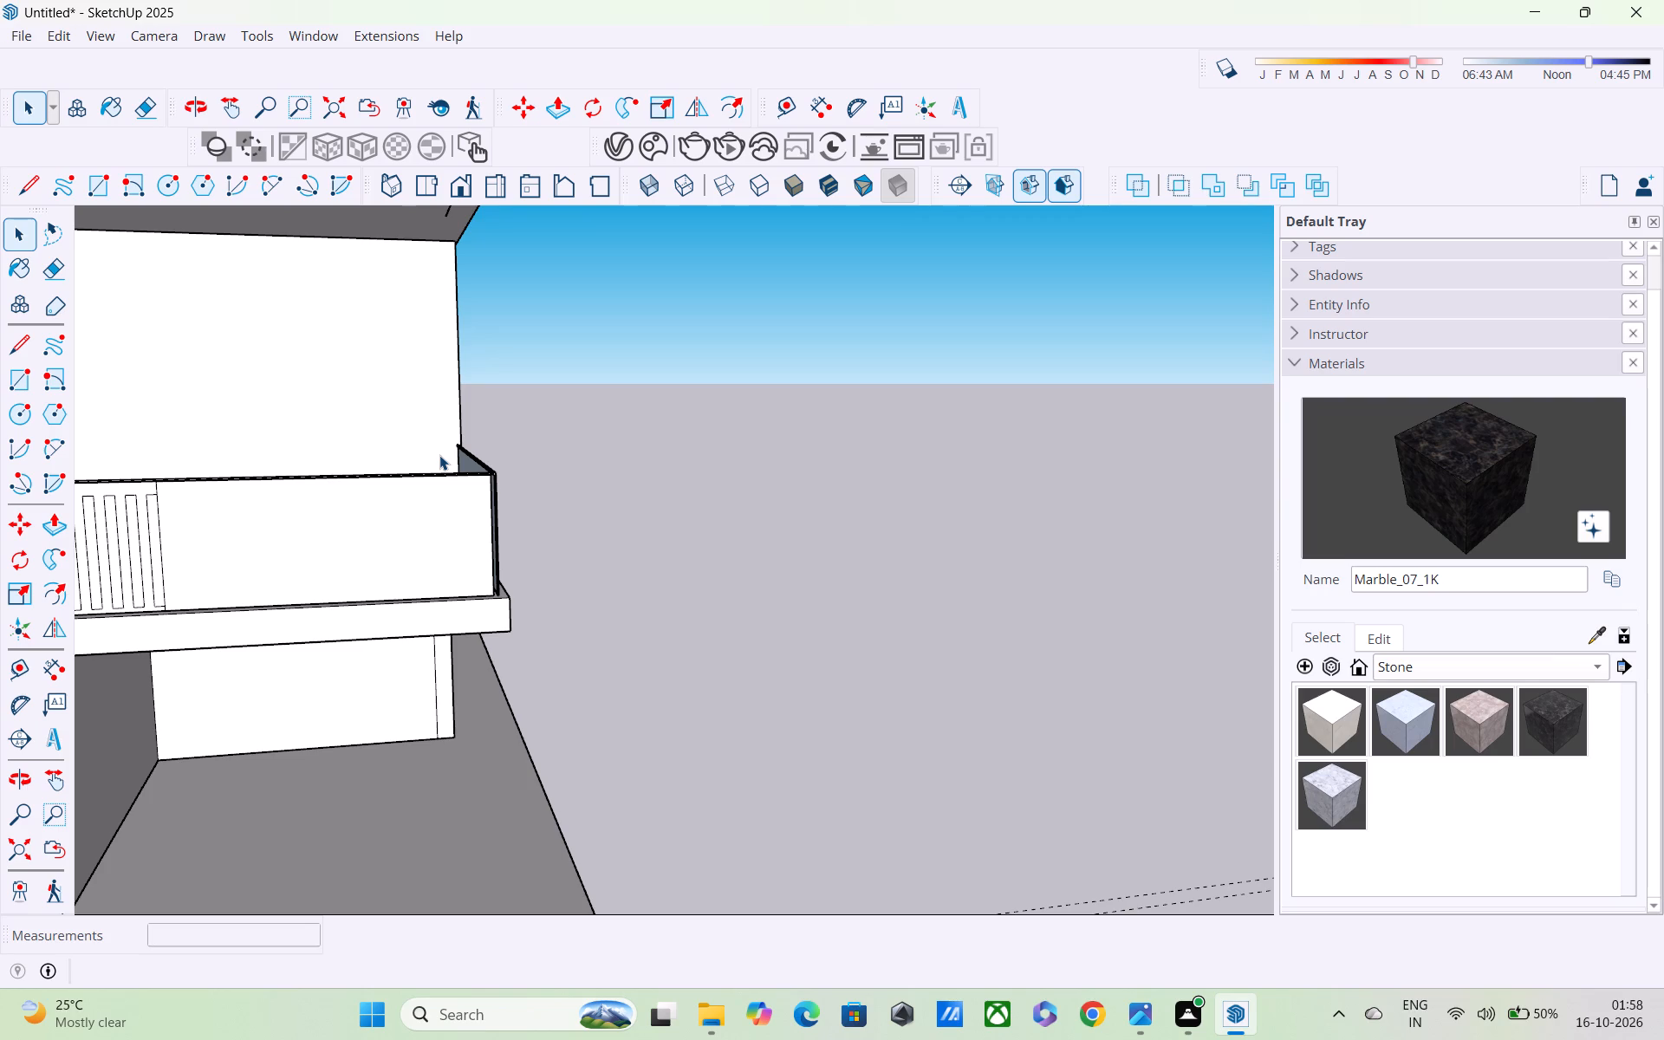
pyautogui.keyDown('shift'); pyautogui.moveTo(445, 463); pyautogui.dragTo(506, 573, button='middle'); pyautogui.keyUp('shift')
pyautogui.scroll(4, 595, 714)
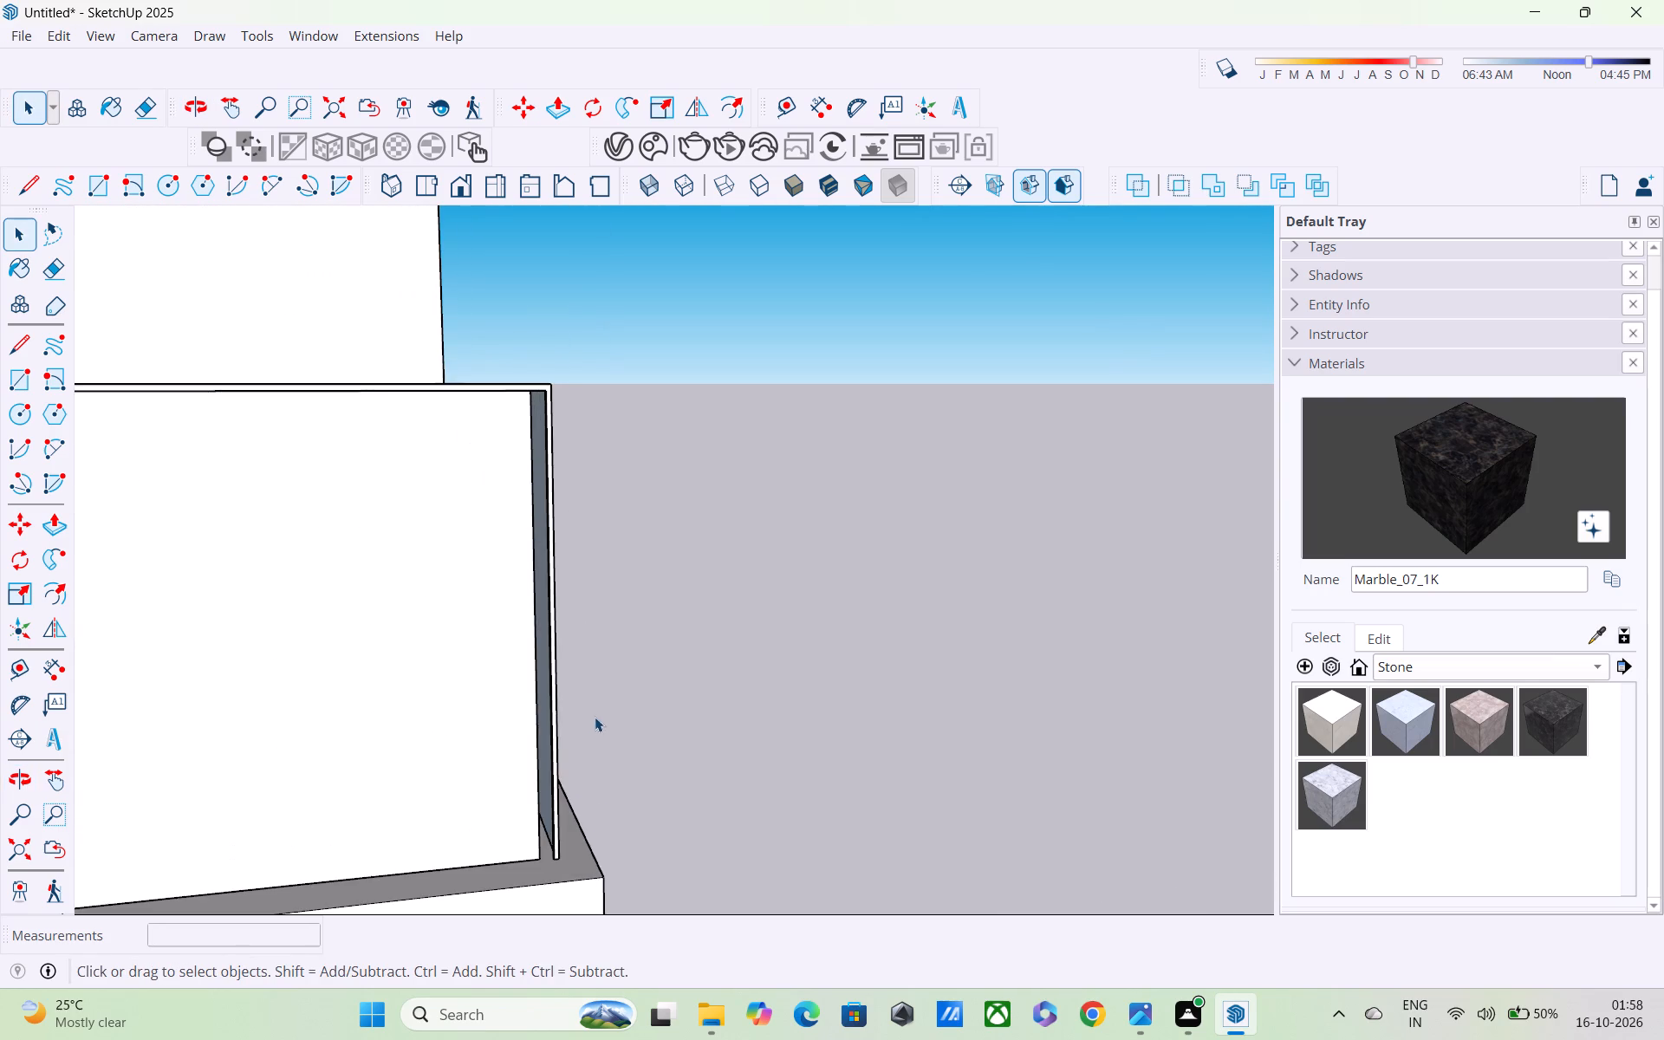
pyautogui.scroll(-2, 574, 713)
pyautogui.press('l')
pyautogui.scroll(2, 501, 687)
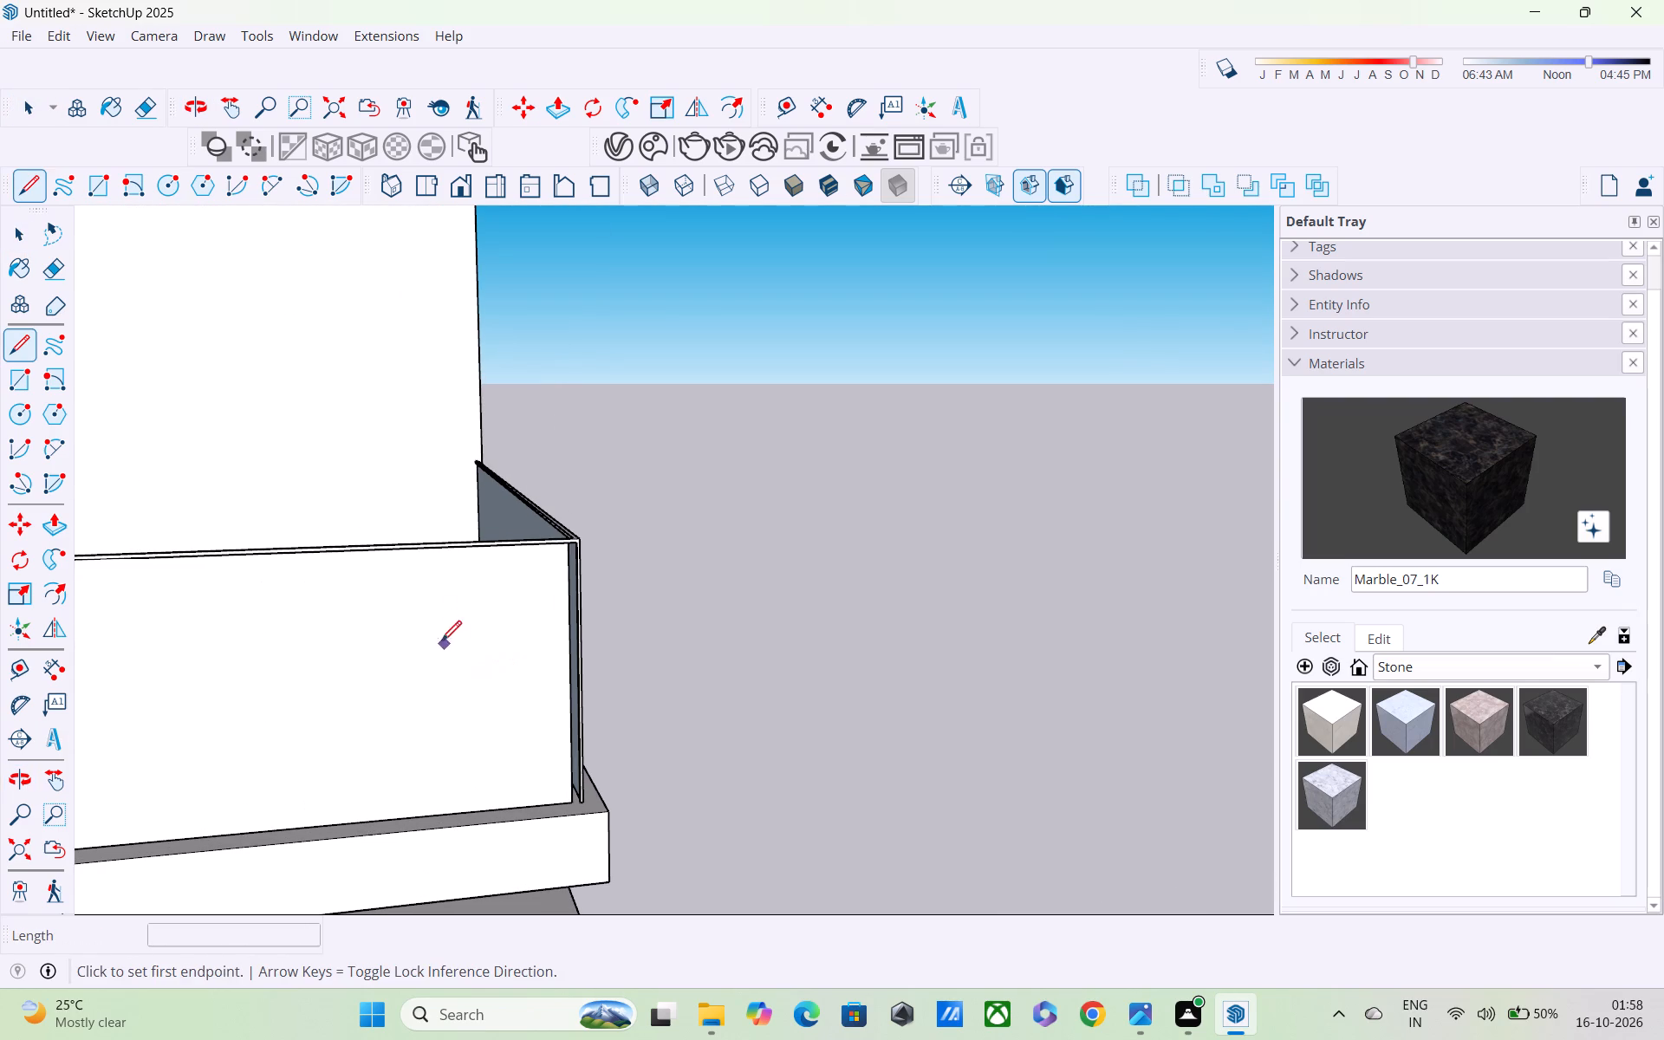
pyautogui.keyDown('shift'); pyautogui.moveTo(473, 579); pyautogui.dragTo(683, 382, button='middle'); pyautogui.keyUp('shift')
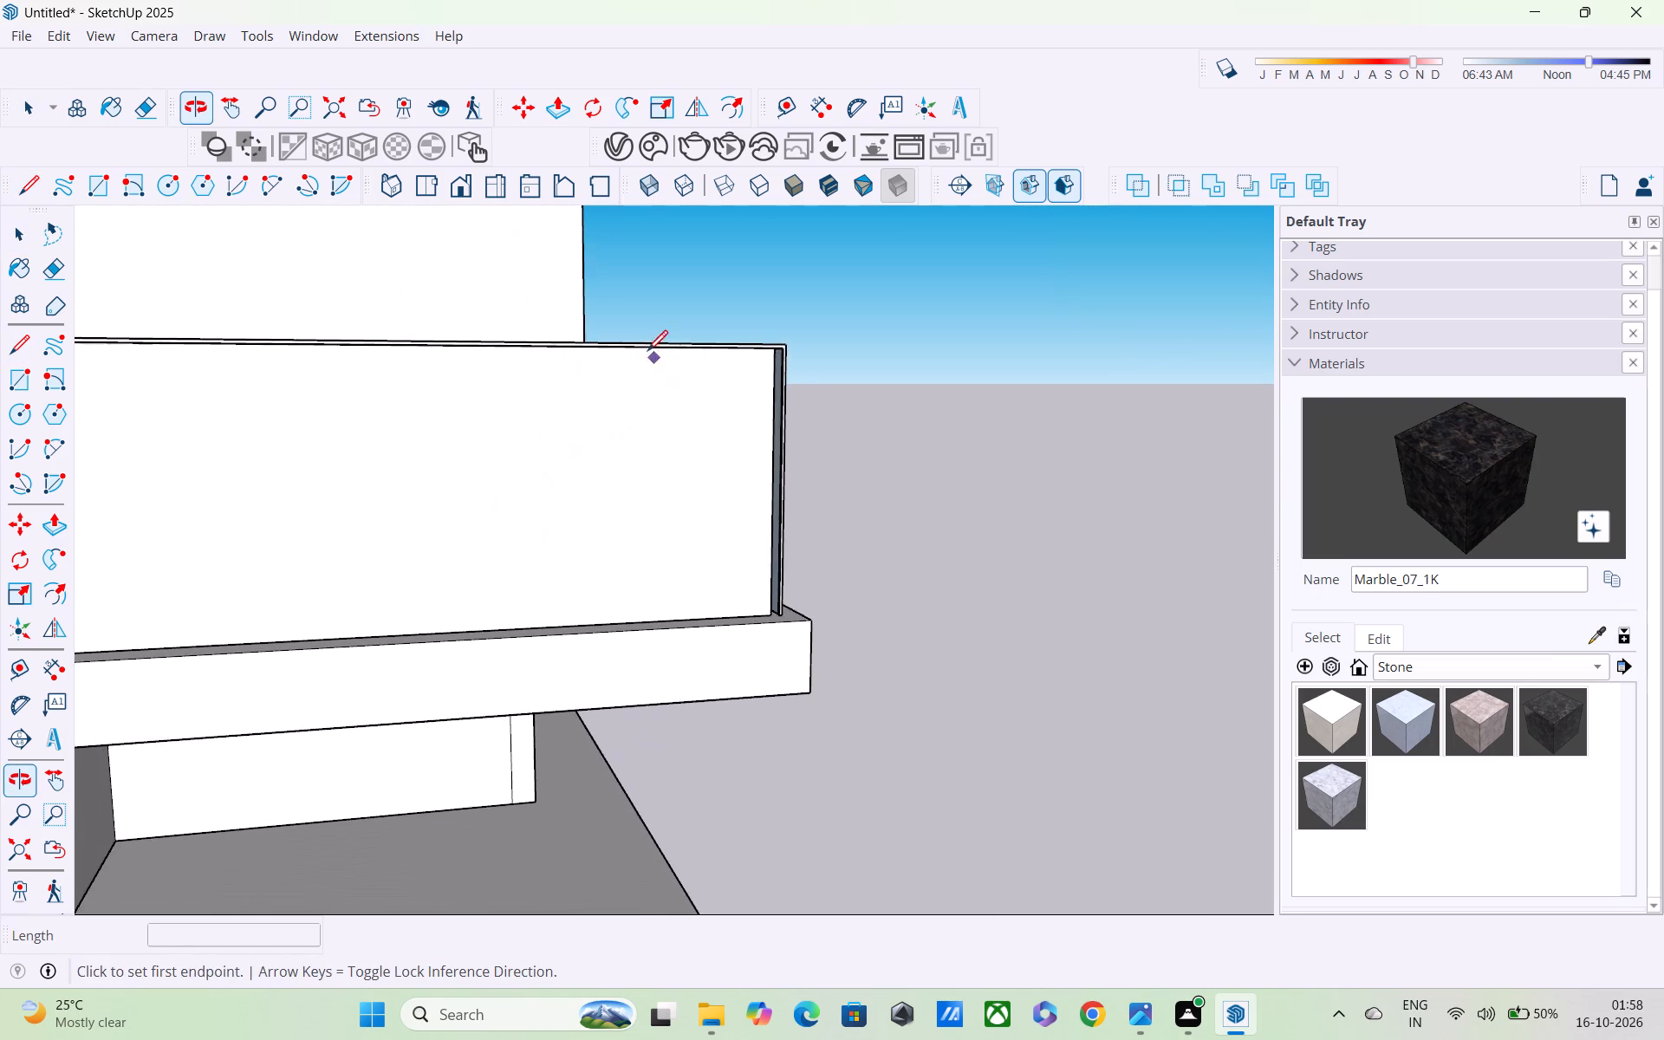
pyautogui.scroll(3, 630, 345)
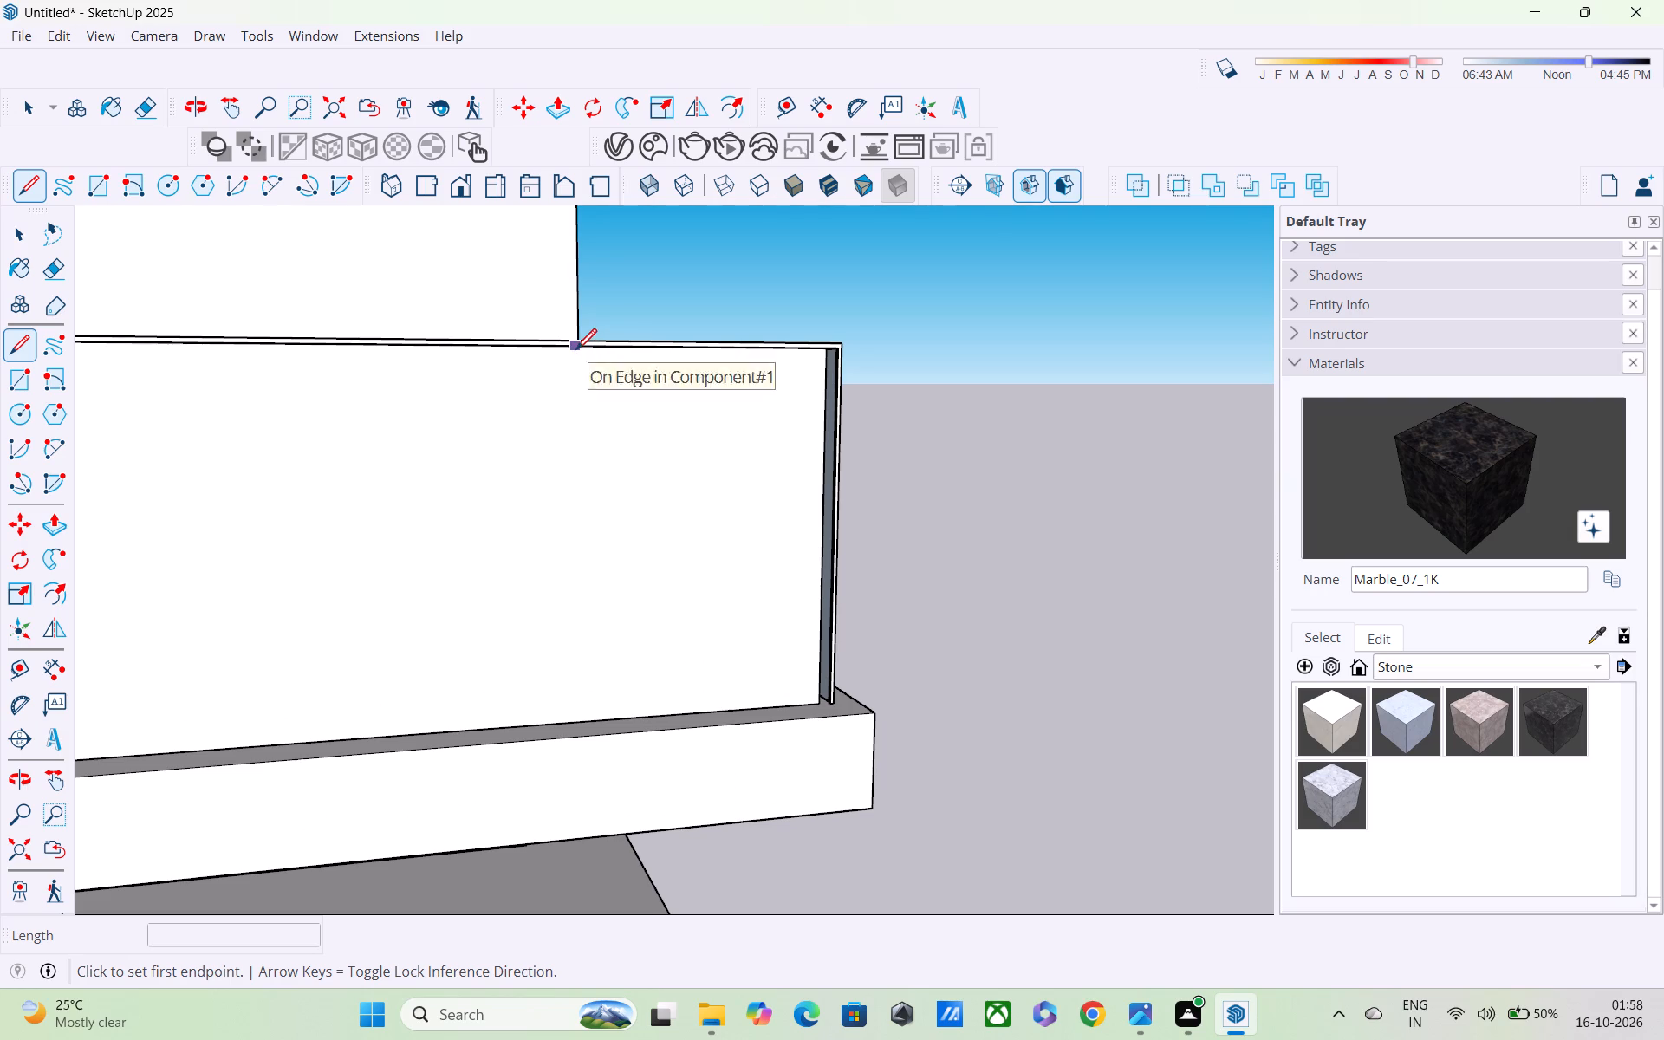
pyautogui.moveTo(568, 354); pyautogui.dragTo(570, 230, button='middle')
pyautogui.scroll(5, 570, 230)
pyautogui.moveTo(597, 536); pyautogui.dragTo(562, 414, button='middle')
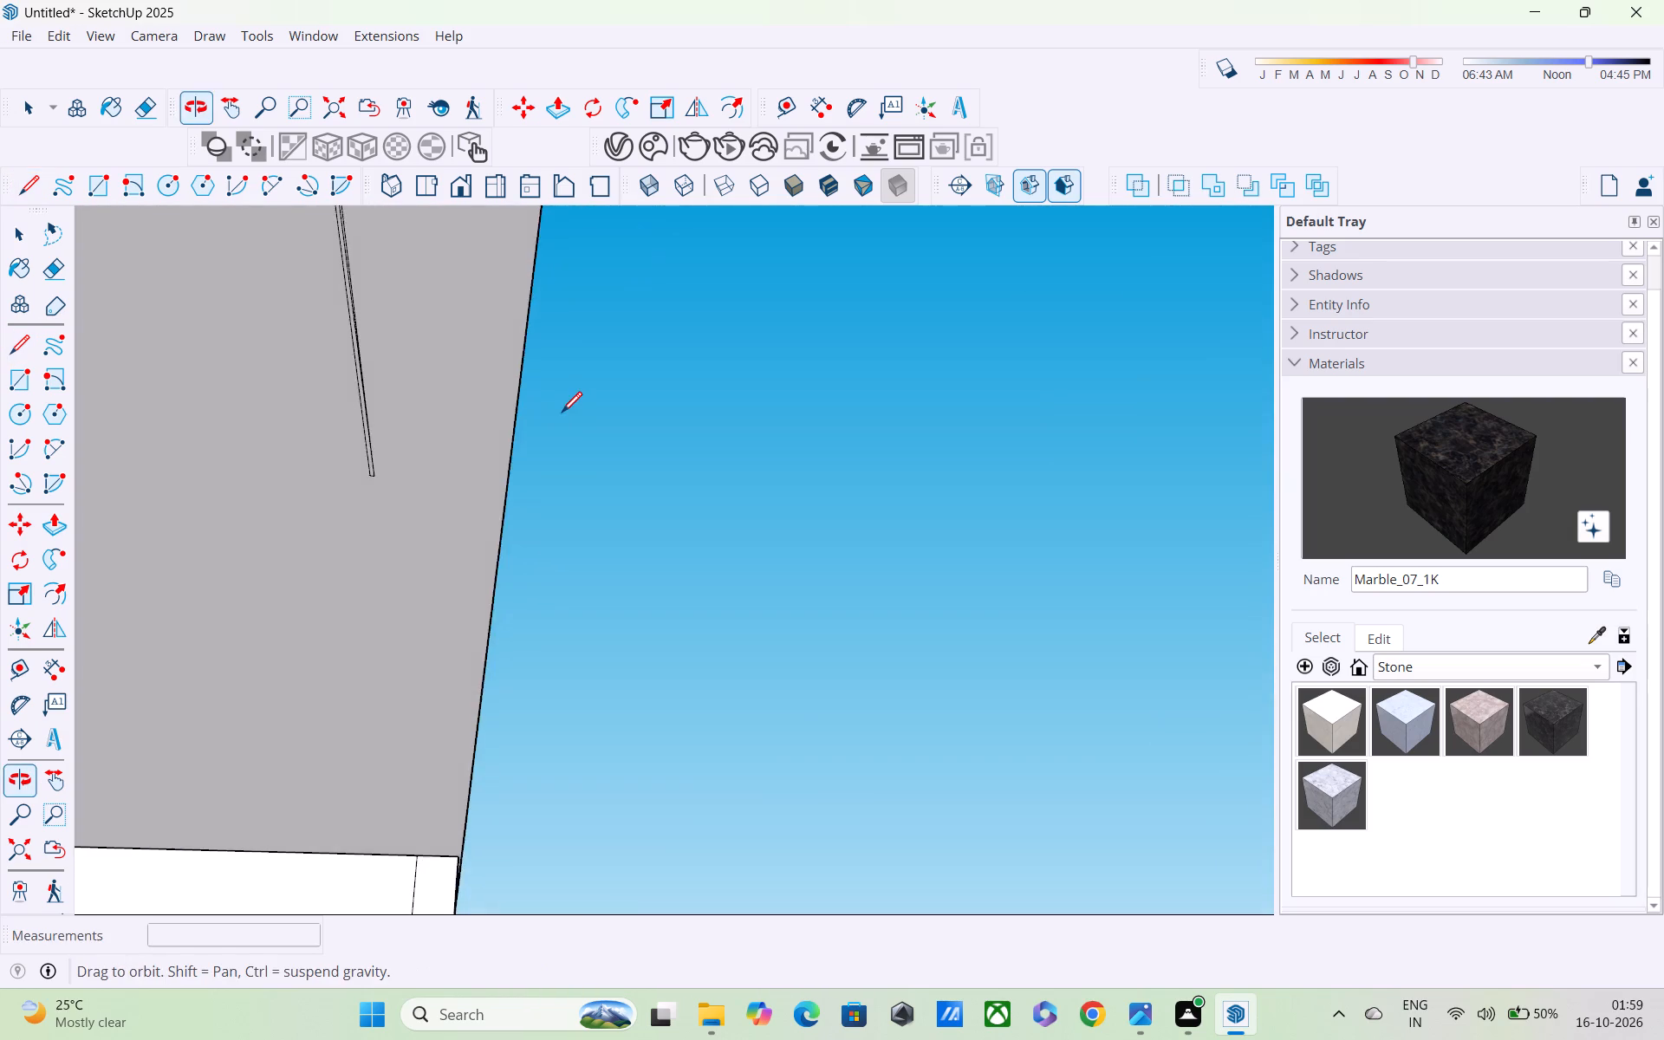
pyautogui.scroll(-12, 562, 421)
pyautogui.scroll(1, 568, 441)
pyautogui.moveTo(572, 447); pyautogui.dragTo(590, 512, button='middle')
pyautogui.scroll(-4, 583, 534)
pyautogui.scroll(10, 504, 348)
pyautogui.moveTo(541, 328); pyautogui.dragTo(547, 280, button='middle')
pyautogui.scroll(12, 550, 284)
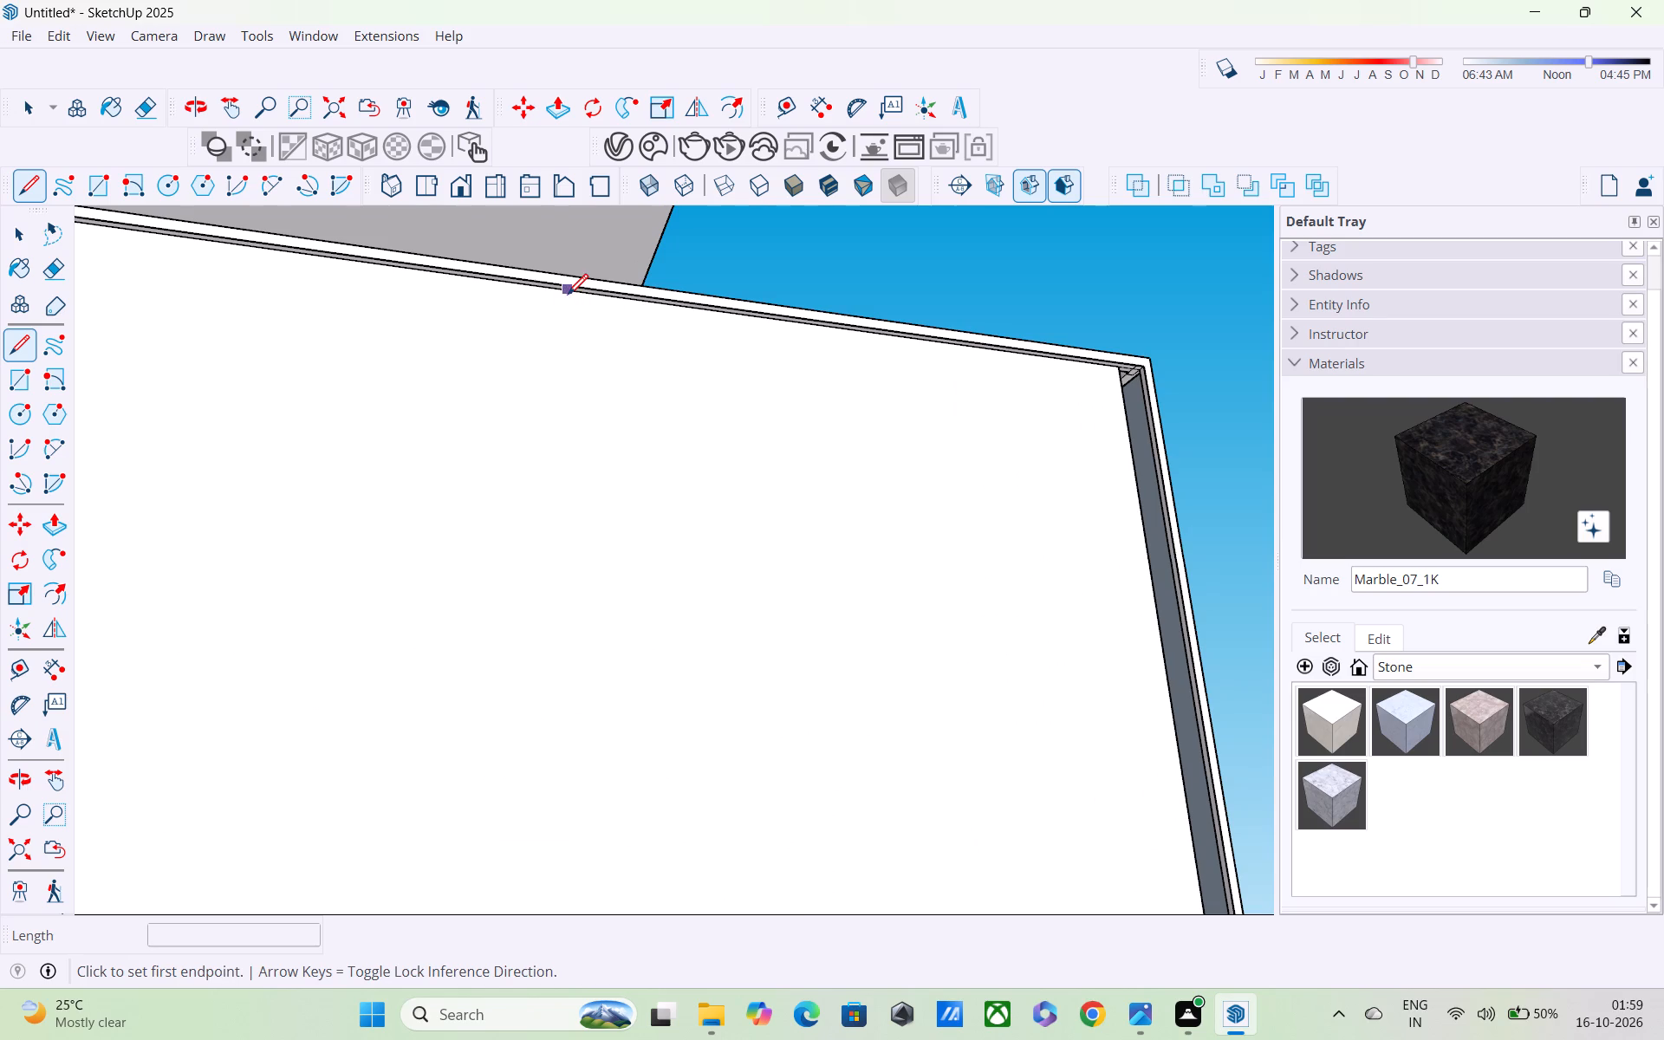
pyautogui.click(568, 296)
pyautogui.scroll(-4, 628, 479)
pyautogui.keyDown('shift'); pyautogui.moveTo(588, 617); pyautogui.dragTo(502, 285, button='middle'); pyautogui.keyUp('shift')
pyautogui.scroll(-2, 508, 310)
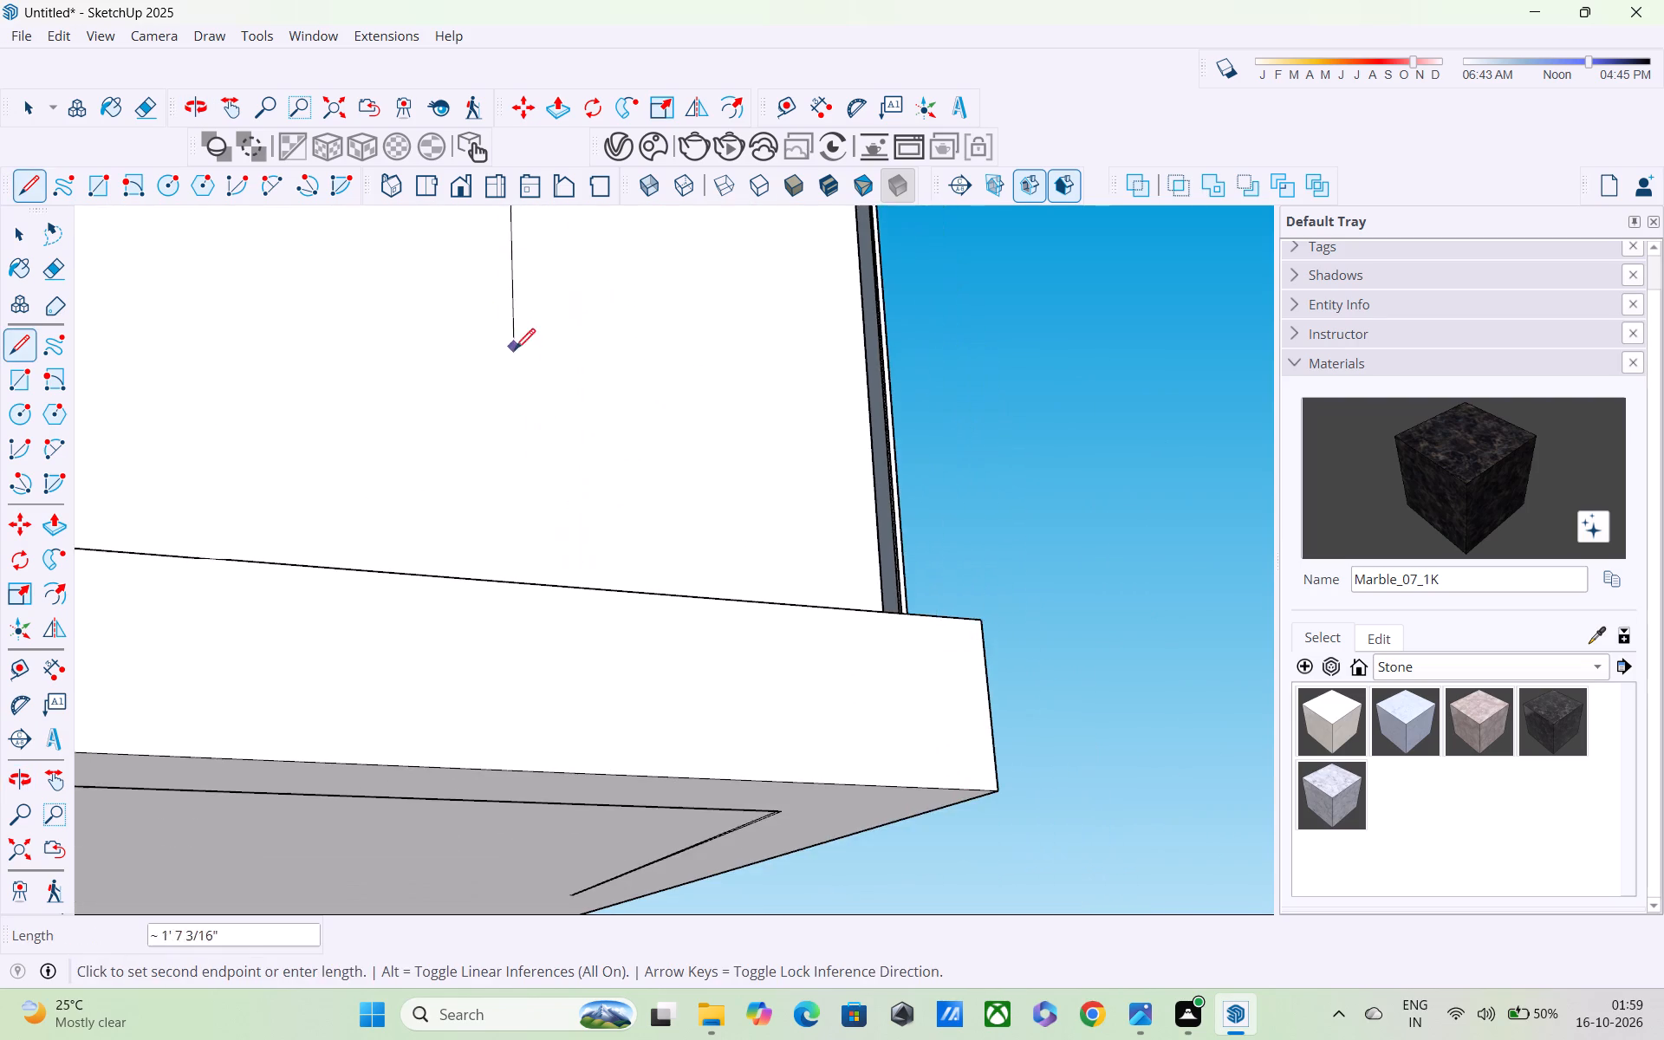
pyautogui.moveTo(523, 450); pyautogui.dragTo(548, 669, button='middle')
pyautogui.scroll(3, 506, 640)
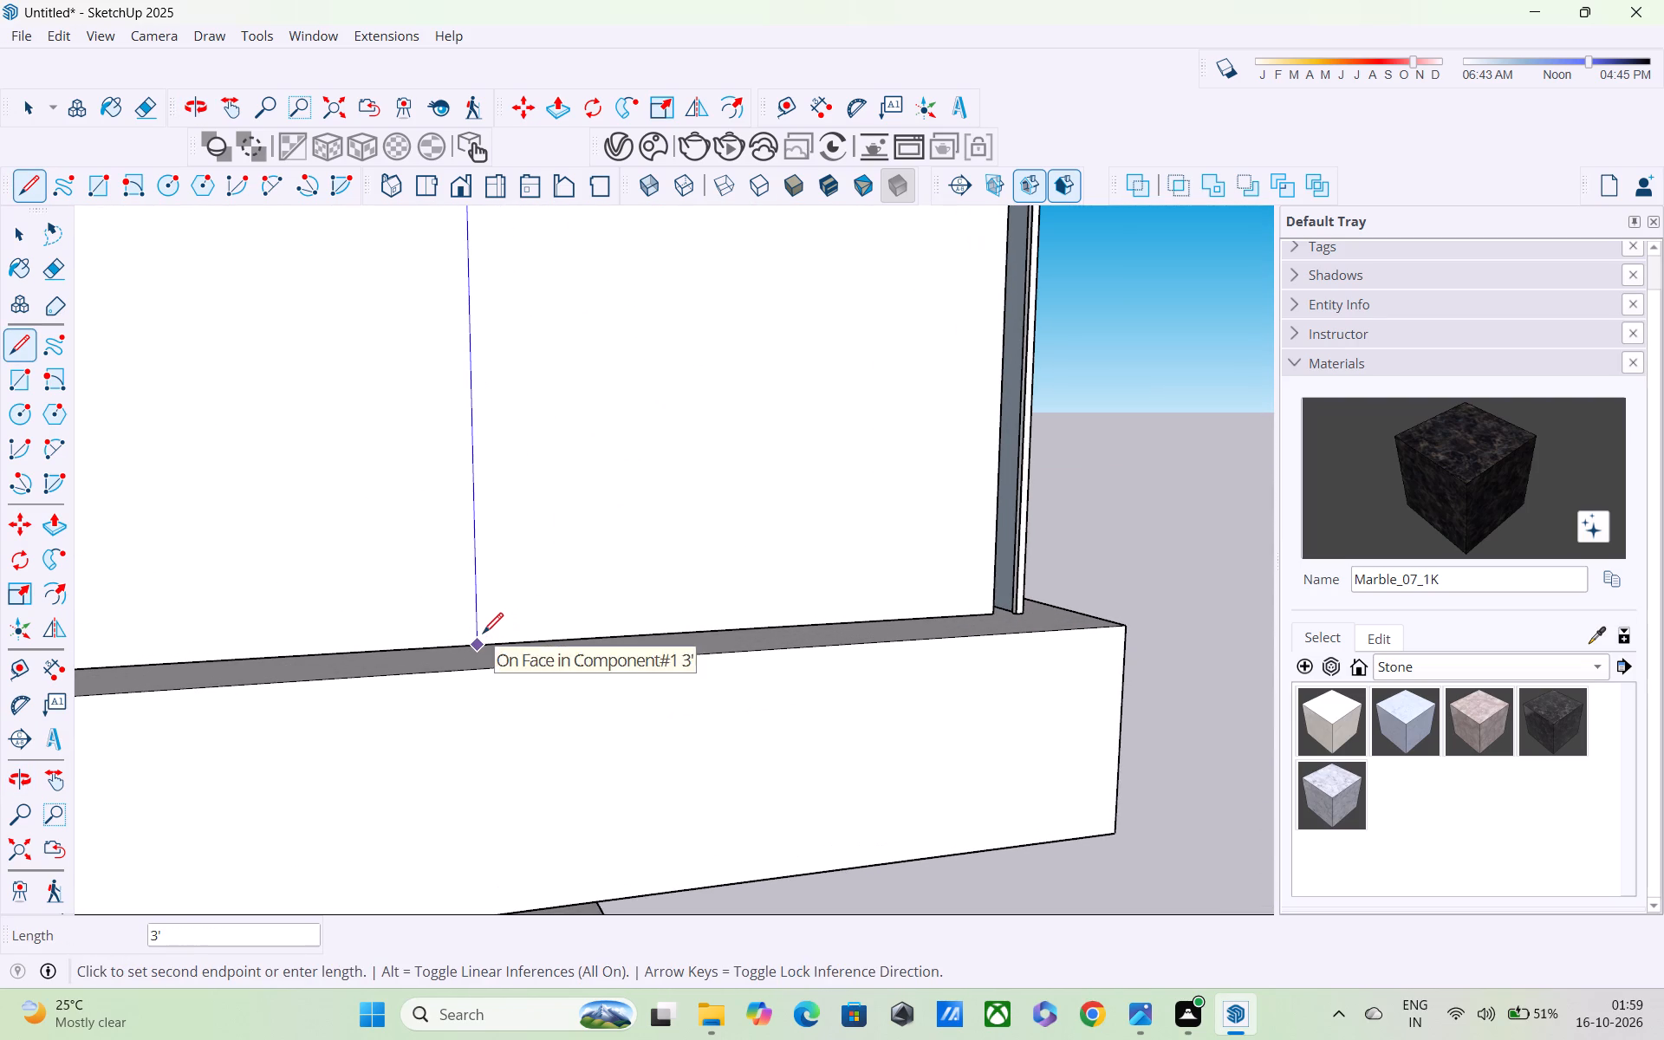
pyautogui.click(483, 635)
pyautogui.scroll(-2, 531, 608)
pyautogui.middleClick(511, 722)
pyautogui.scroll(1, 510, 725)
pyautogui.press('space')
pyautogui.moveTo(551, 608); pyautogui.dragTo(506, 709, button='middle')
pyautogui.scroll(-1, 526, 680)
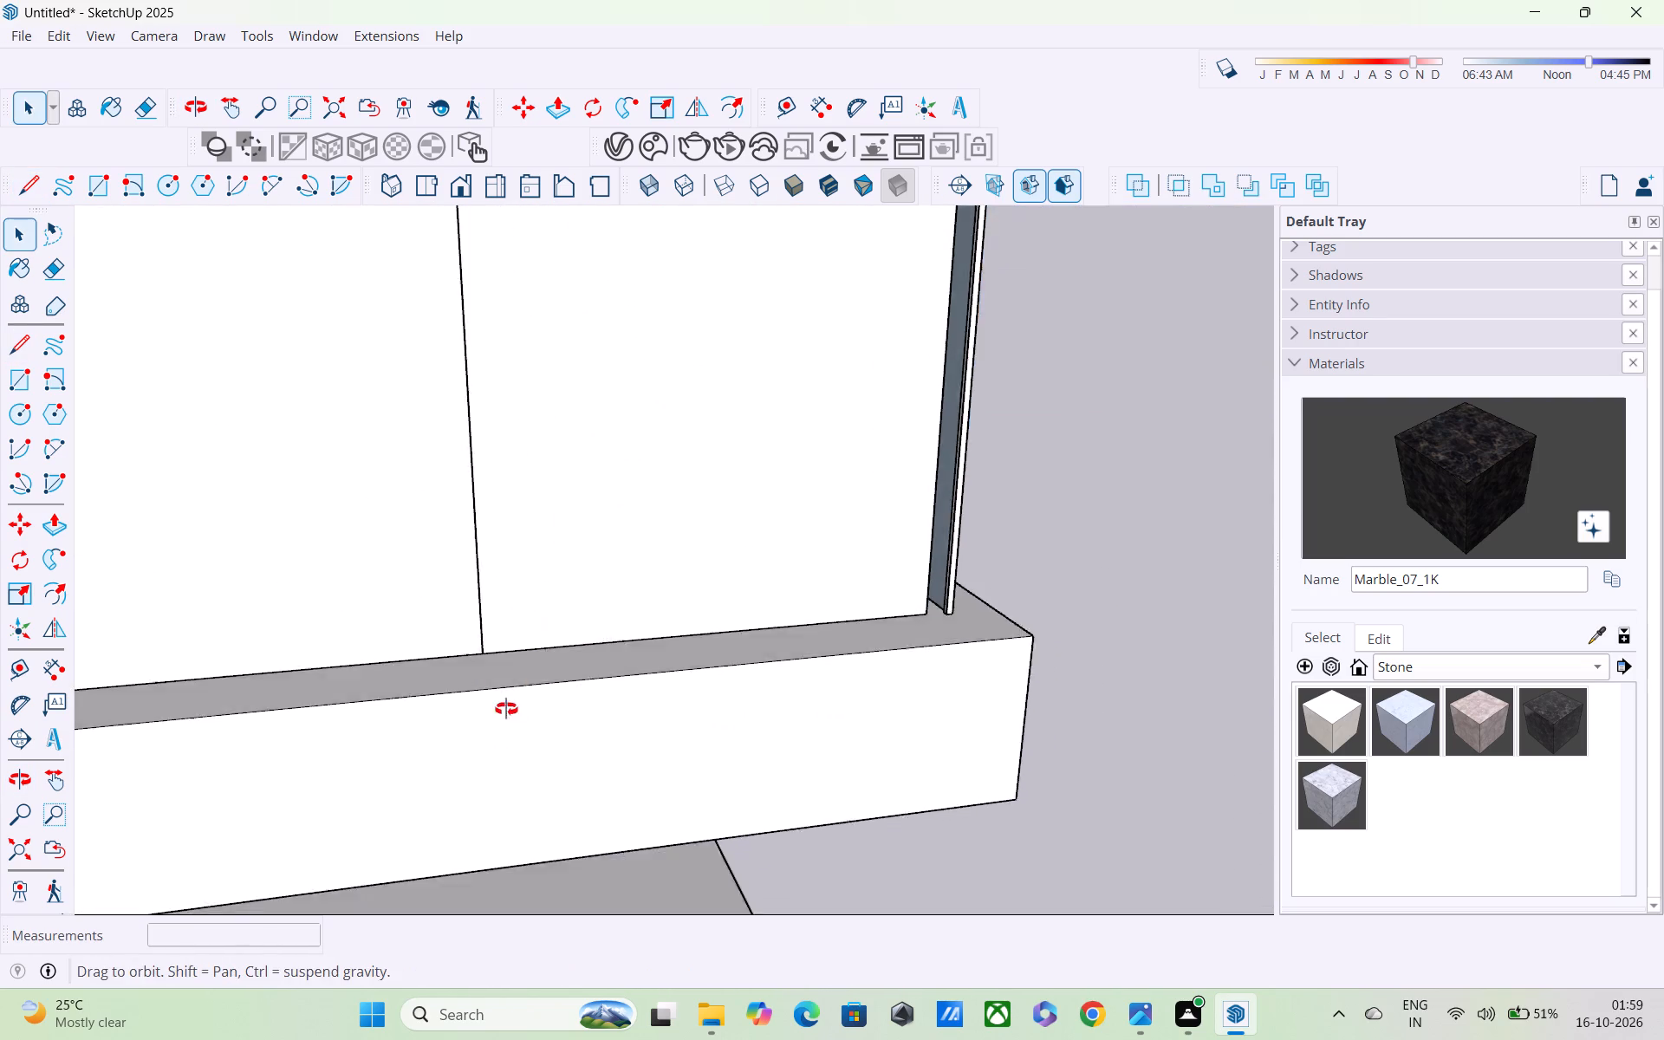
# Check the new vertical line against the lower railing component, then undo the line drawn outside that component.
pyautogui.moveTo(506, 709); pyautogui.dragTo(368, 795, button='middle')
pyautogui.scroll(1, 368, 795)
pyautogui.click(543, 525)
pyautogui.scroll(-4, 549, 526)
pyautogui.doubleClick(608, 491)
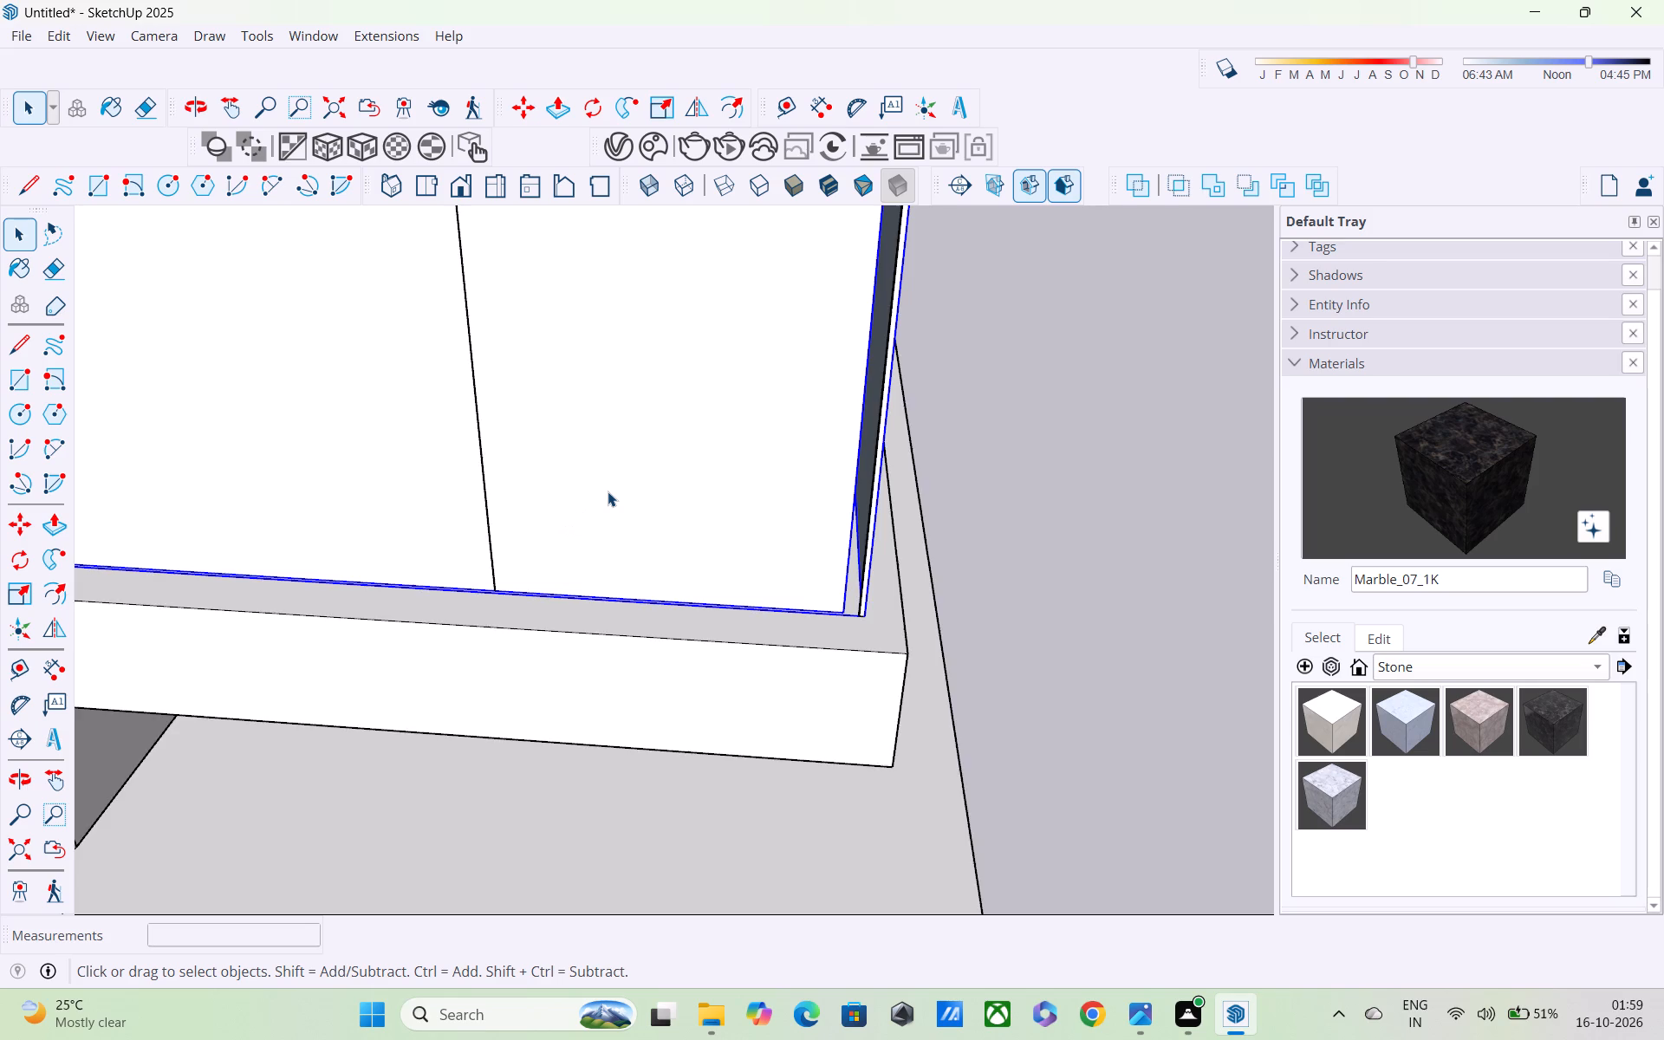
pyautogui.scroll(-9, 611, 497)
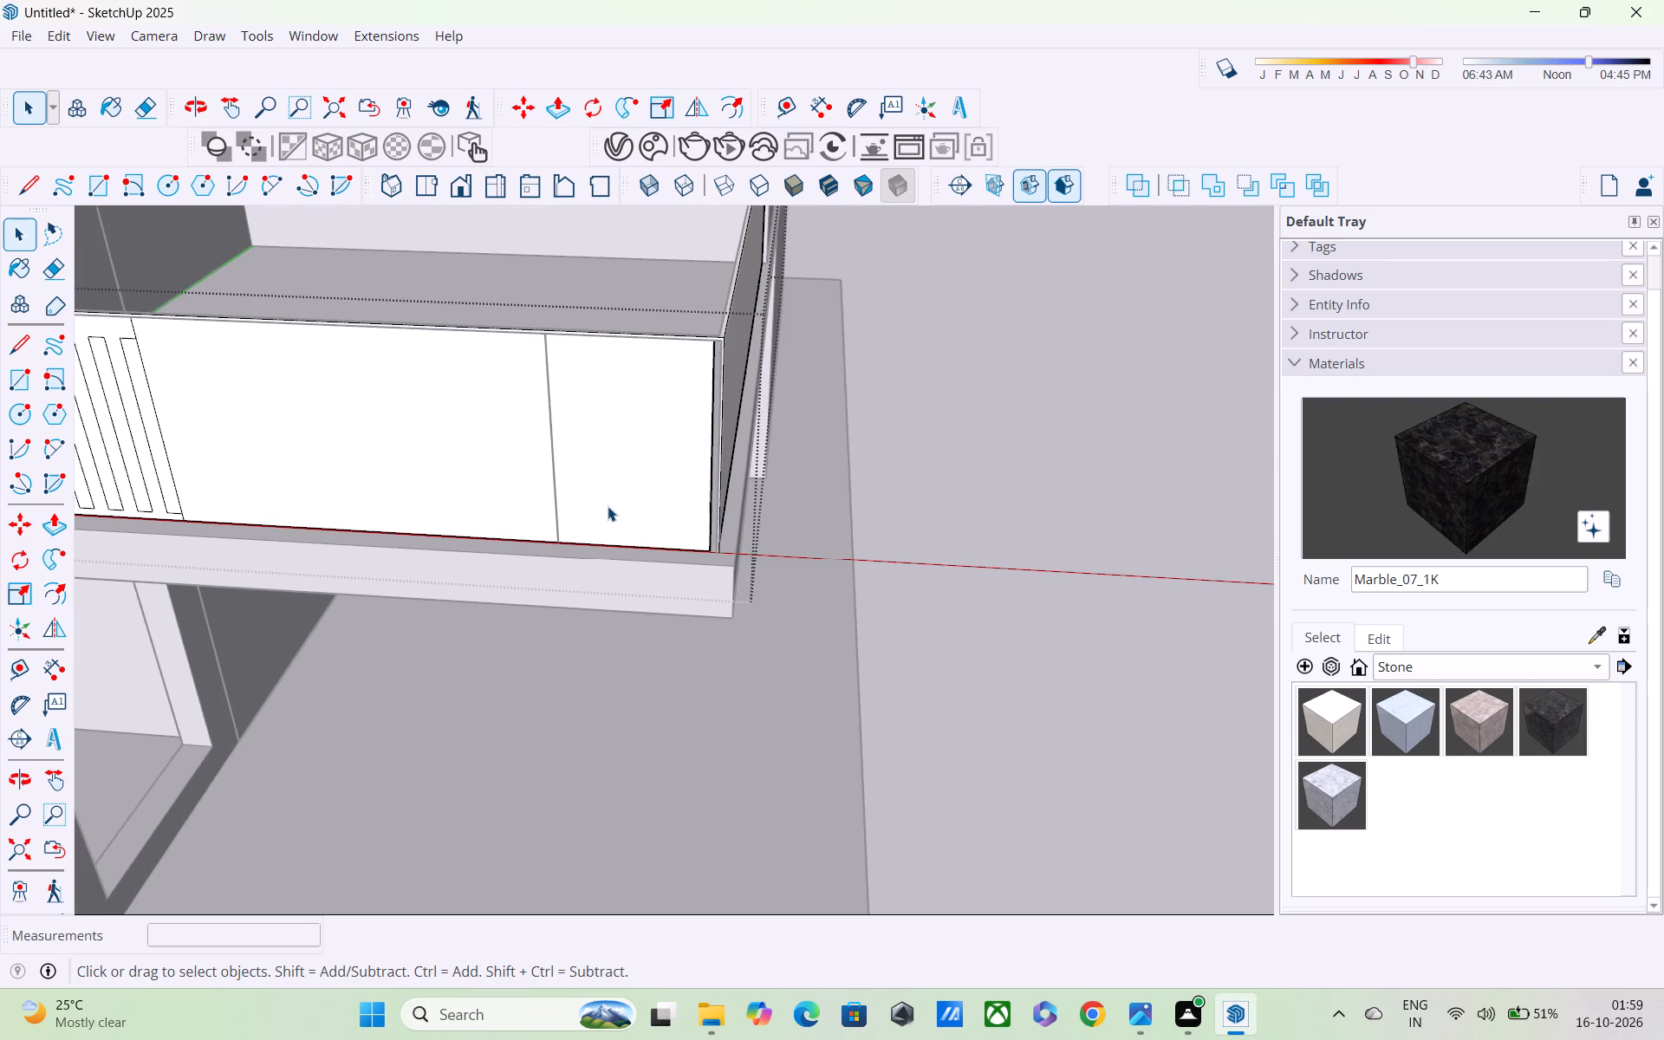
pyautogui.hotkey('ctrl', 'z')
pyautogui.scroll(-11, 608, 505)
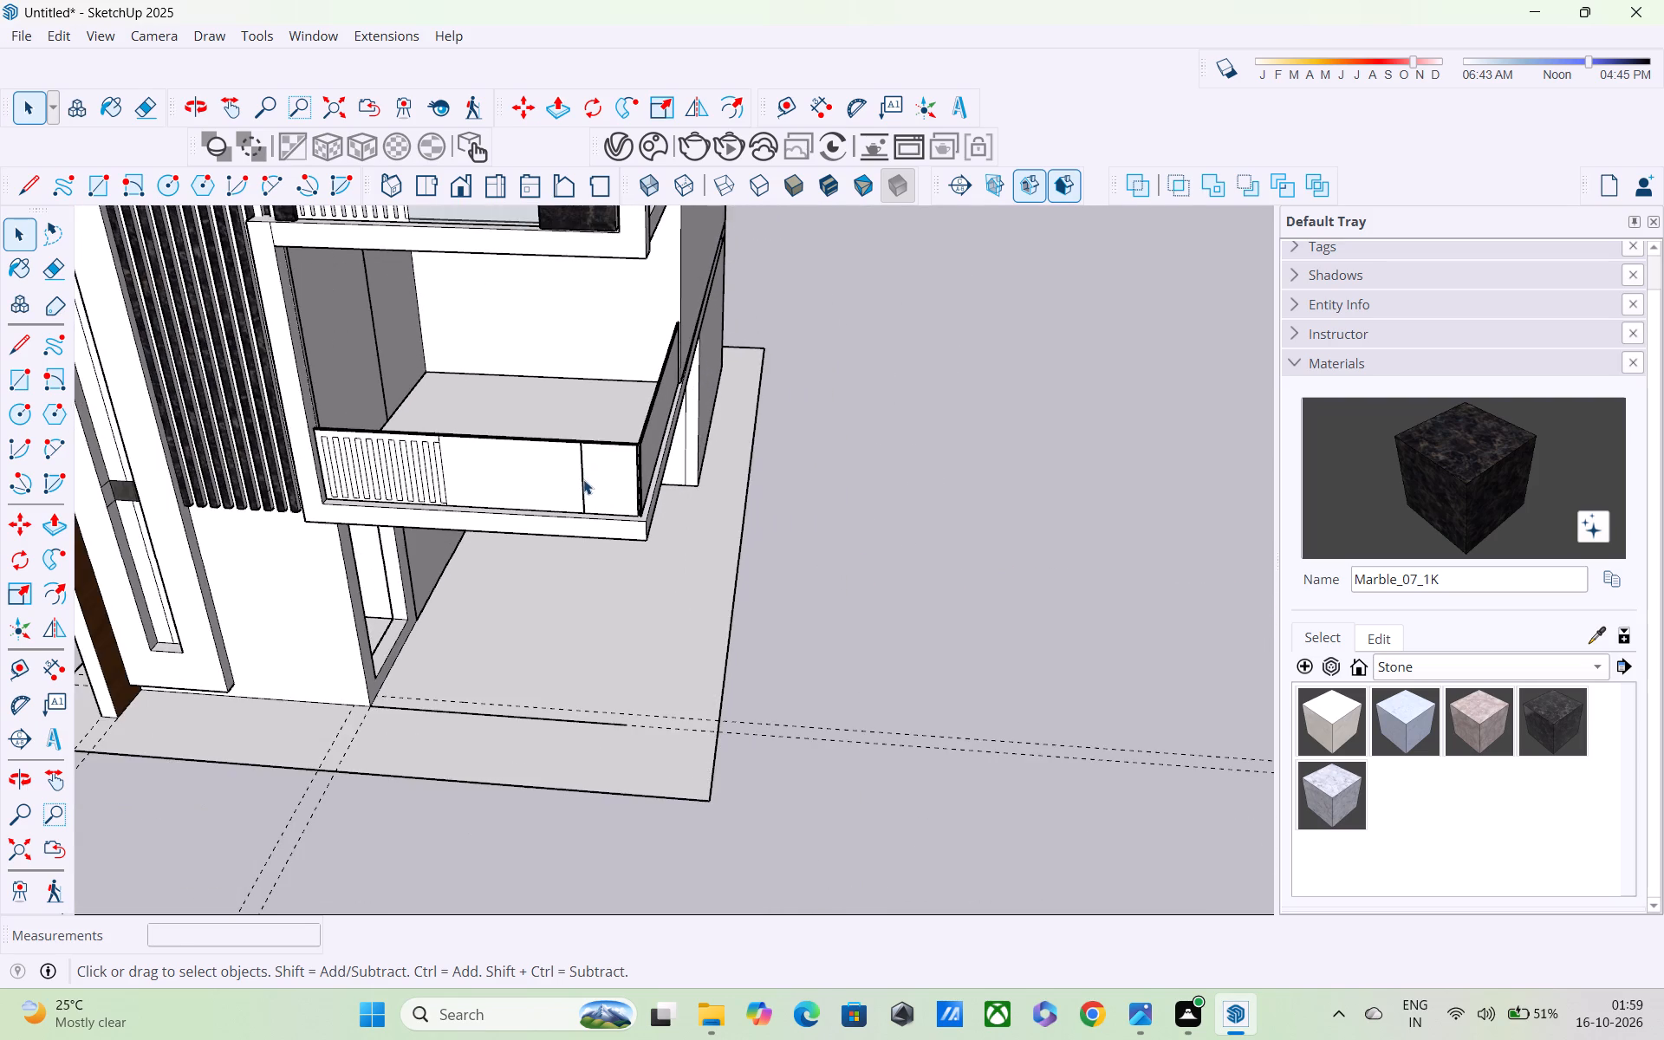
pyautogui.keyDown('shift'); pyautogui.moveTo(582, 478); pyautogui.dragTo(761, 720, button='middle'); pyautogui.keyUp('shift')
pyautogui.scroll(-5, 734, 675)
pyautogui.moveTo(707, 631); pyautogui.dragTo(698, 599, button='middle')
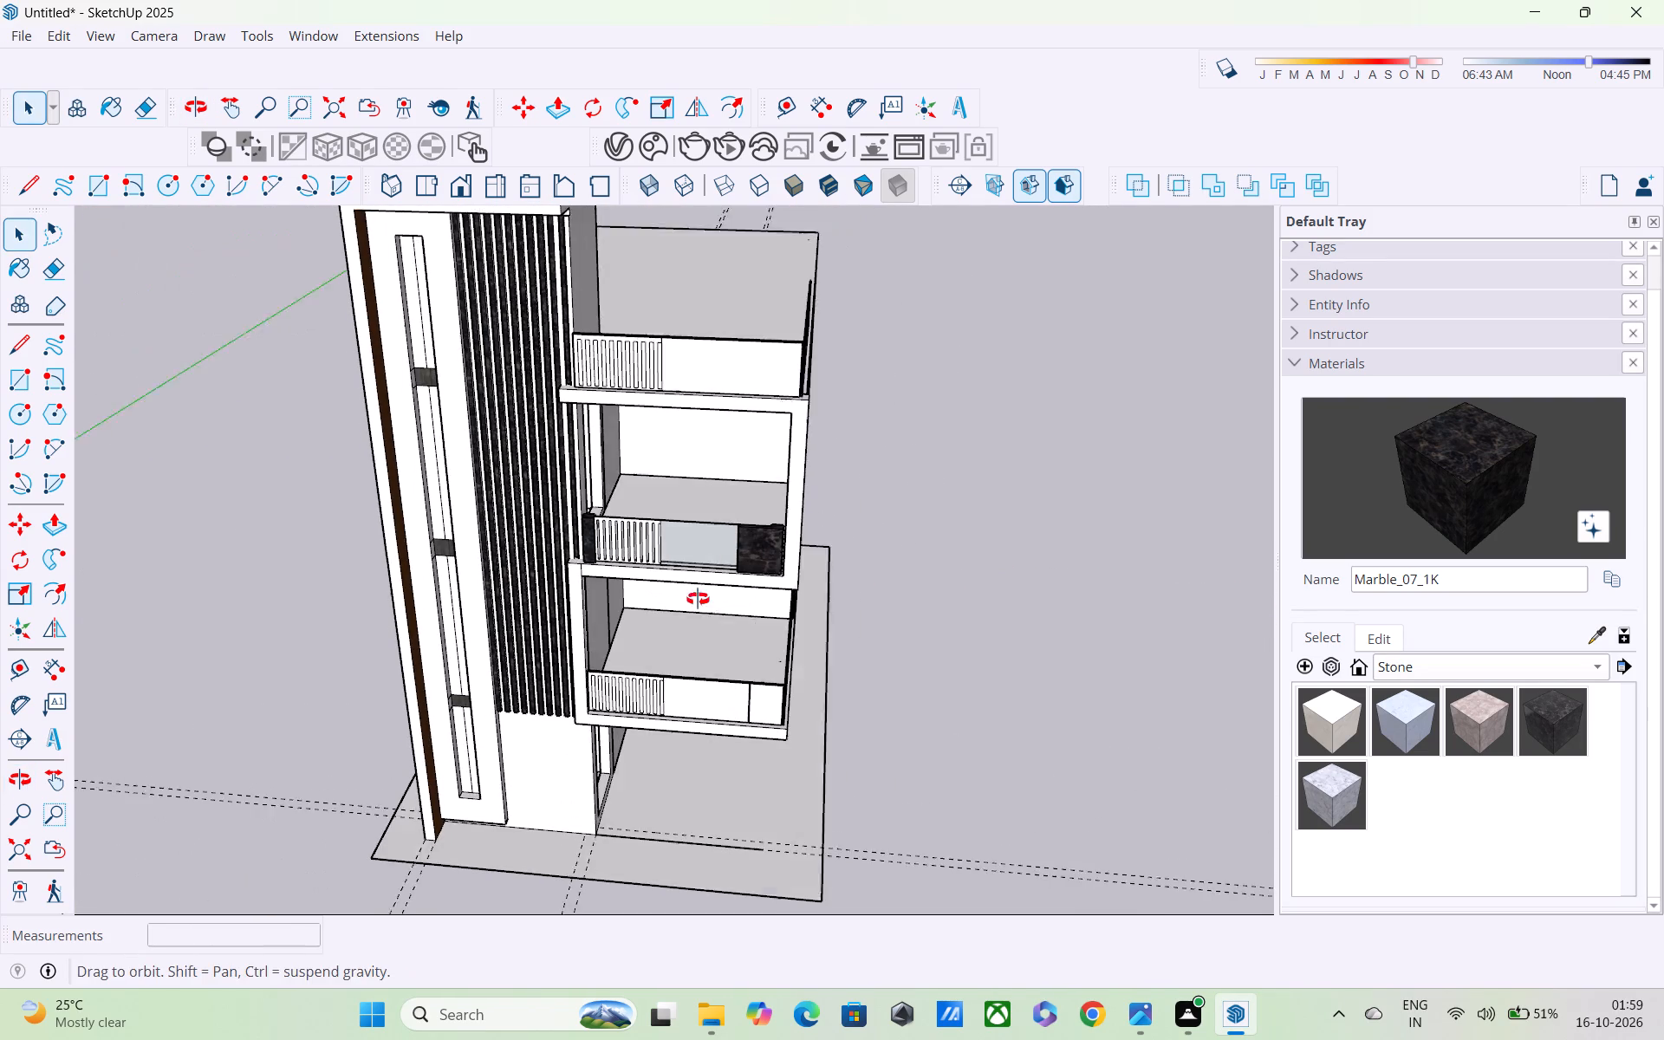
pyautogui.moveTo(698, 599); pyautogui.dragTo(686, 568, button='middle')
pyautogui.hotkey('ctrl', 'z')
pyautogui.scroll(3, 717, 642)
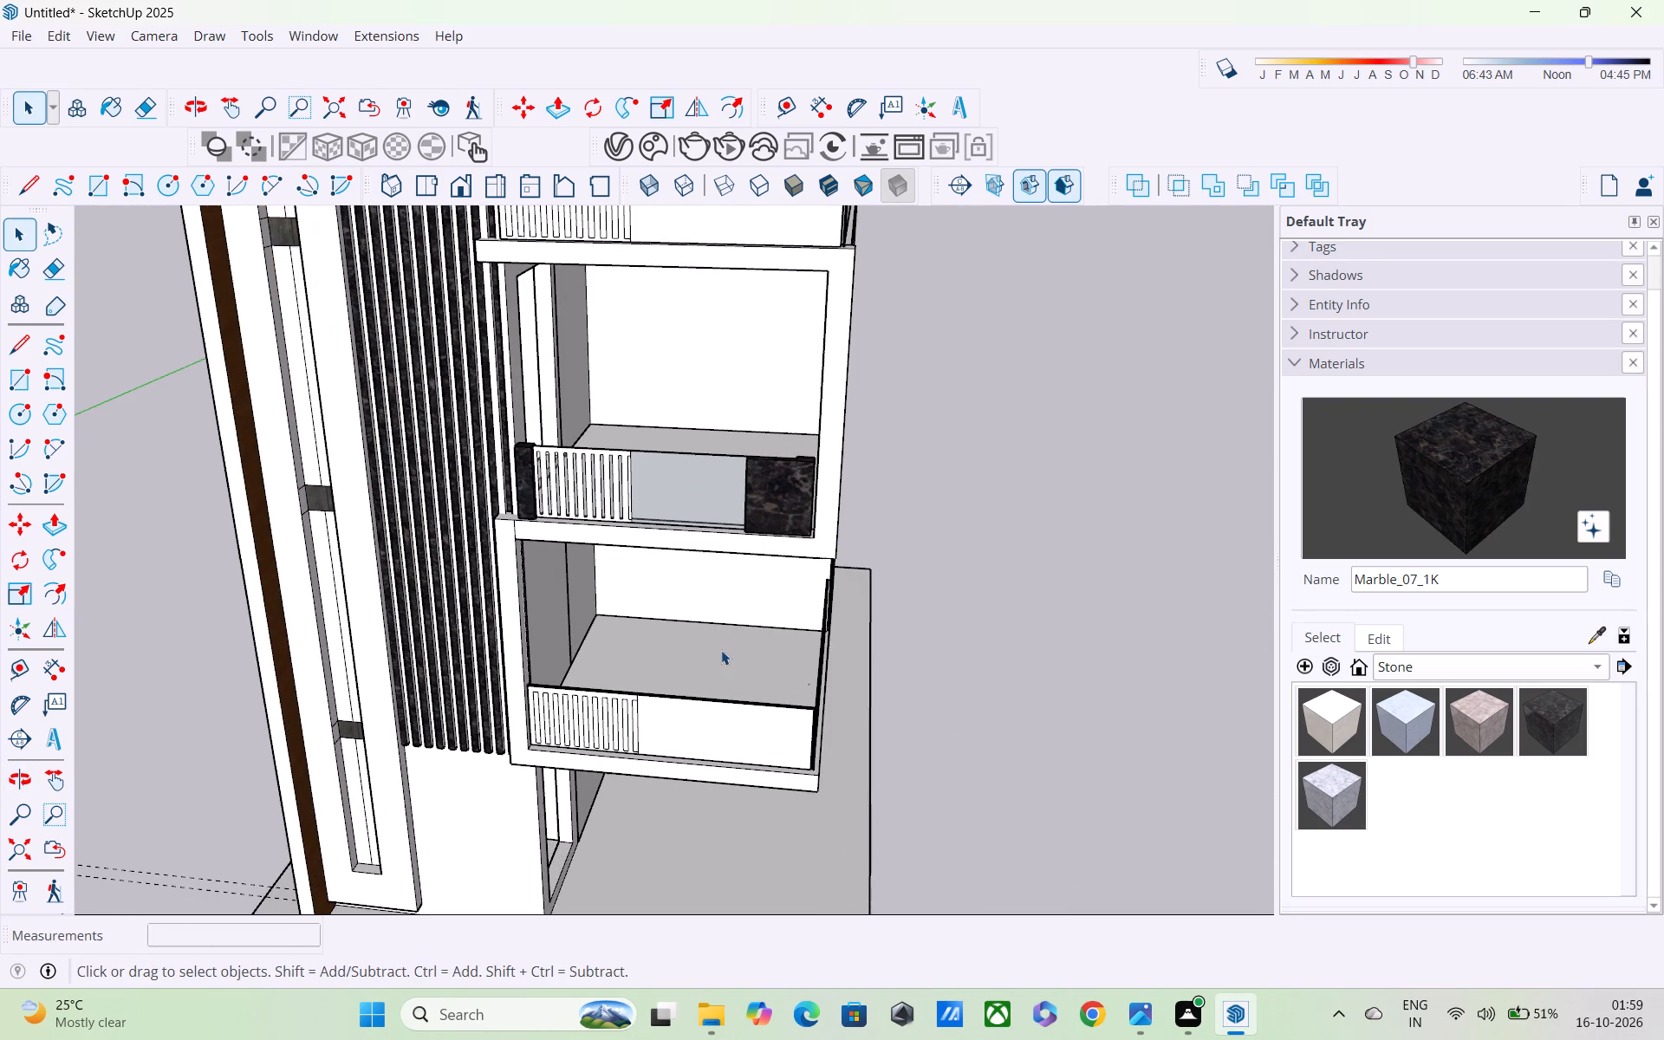
# Inside the lower railing component, draw a vertical line from its top edge to its bottom edge, marking off an outer end section.
pyautogui.doubleClick(747, 728)
pyautogui.moveTo(742, 723); pyautogui.dragTo(734, 627, button='middle')
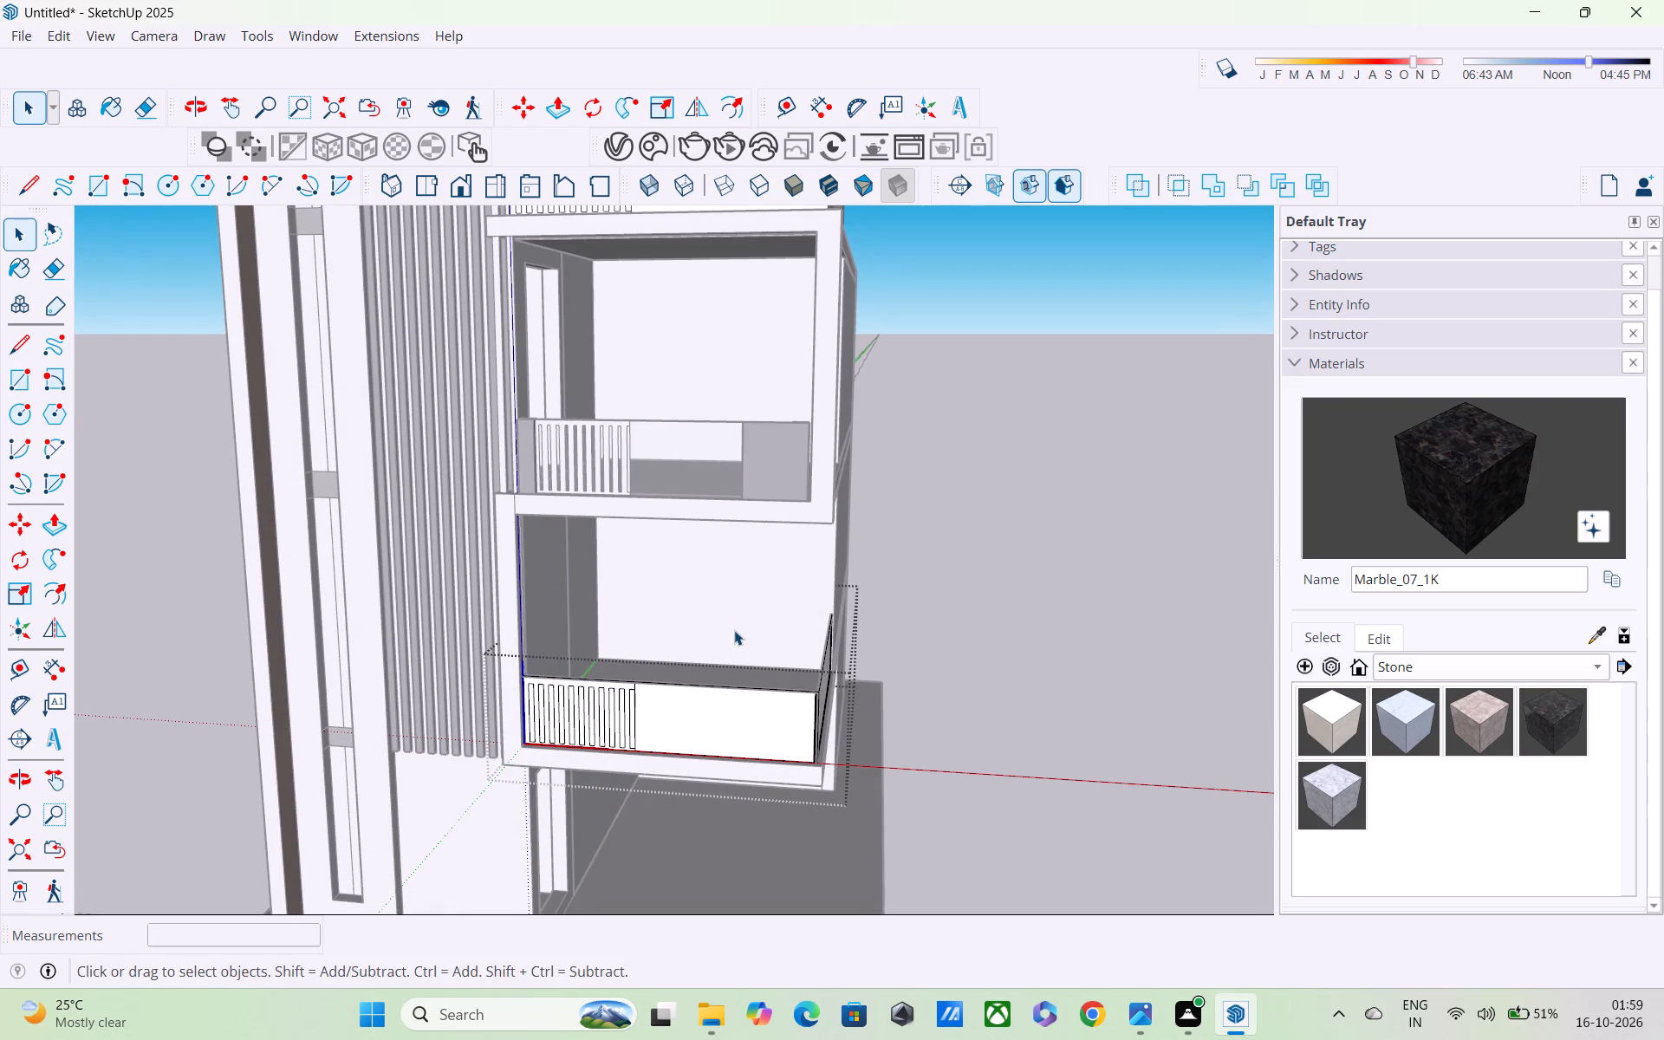
pyautogui.press('l')
pyautogui.scroll(4, 769, 652)
pyautogui.moveTo(787, 730); pyautogui.dragTo(787, 572, button='middle')
pyautogui.scroll(4, 801, 666)
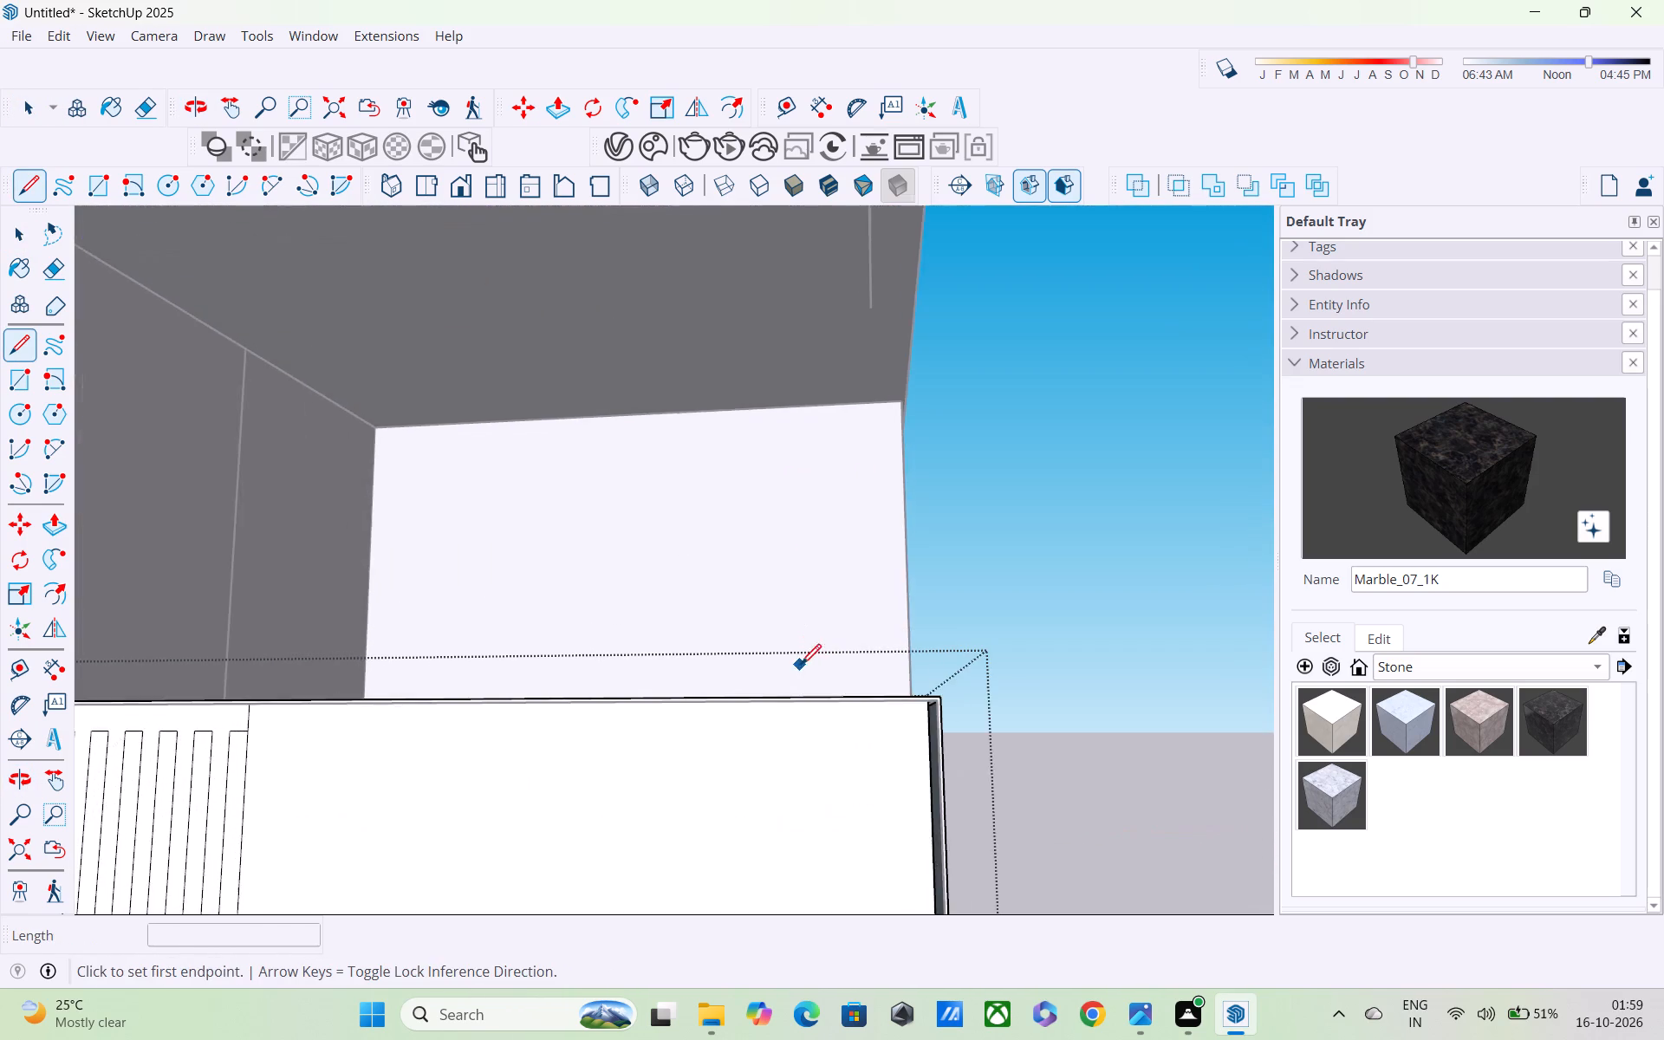
pyautogui.scroll(4, 762, 716)
pyautogui.moveTo(774, 729); pyautogui.dragTo(782, 606, button='middle')
pyautogui.scroll(2, 788, 722)
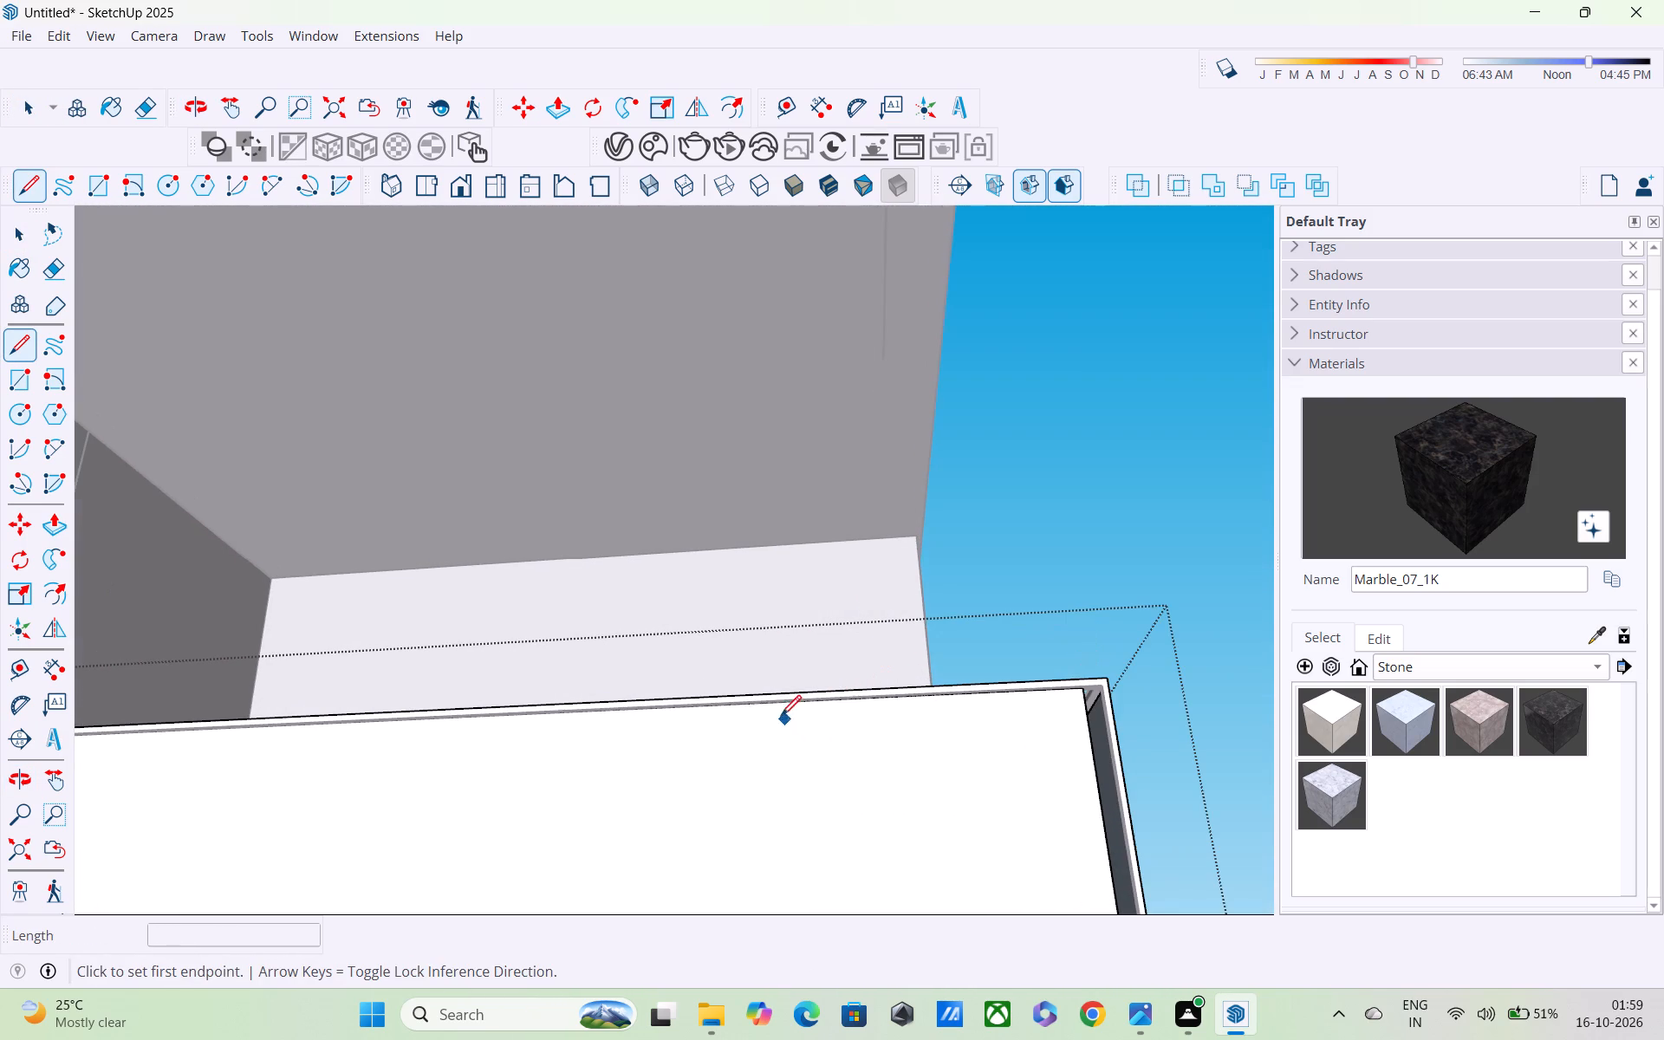
pyautogui.moveTo(751, 710); pyautogui.dragTo(752, 556, button='middle')
pyautogui.scroll(4, 774, 697)
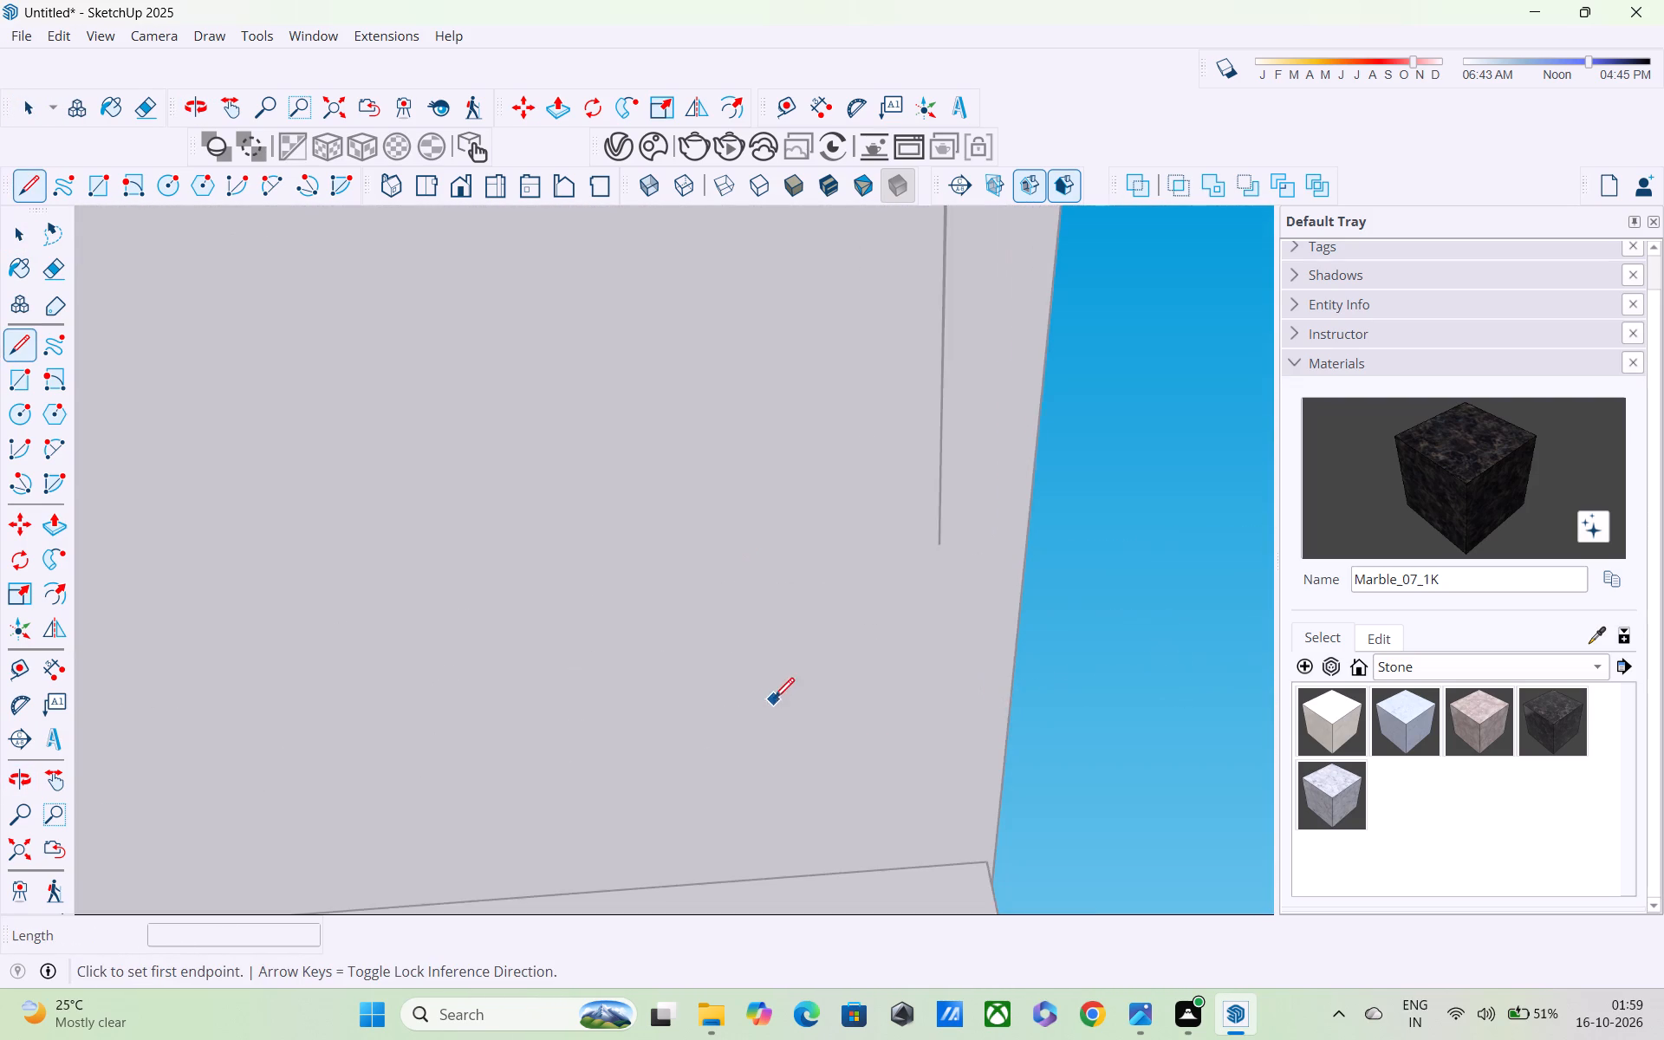
pyautogui.scroll(-6, 774, 765)
pyautogui.scroll(3, 748, 780)
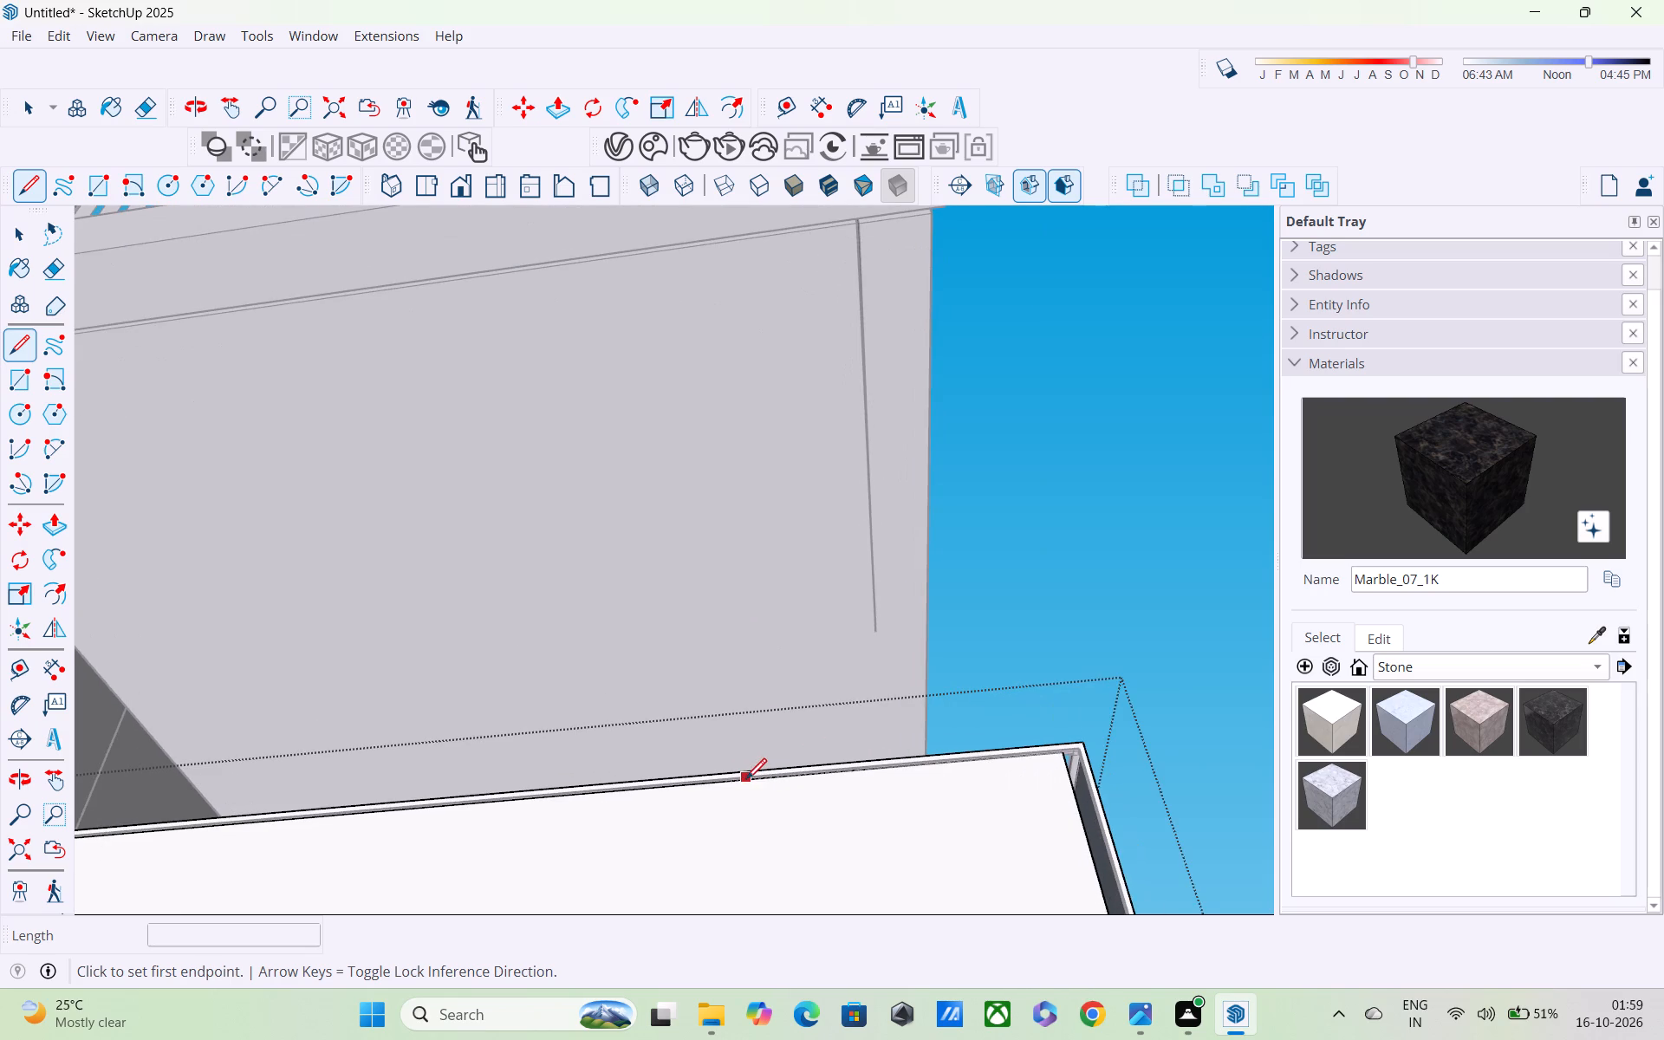
pyautogui.keyDown('shift'); pyautogui.moveTo(744, 777); pyautogui.dragTo(739, 593, button='middle'); pyautogui.keyUp('shift')
pyautogui.scroll(4, 739, 605)
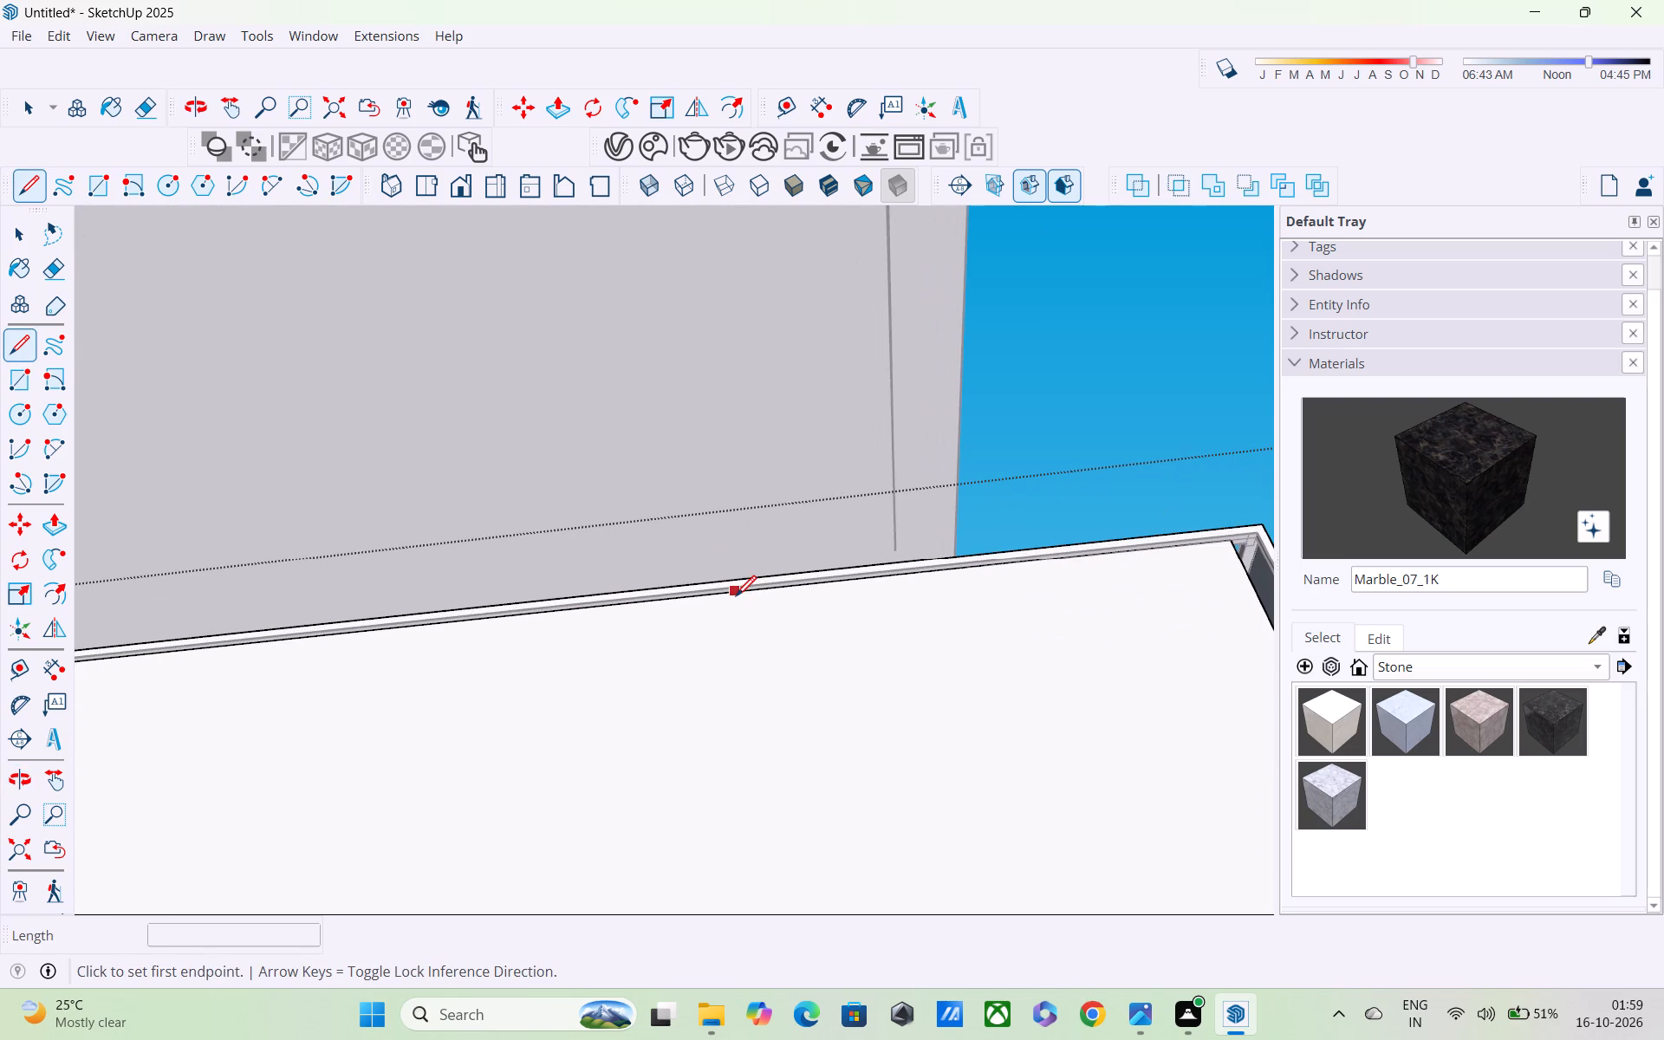
pyautogui.click(736, 598)
pyautogui.moveTo(742, 602); pyautogui.dragTo(739, 496, button='middle')
pyautogui.scroll(4, 739, 588)
pyautogui.scroll(-6, 741, 682)
pyautogui.scroll(4, 740, 721)
pyautogui.moveTo(734, 718); pyautogui.dragTo(717, 651, button='middle')
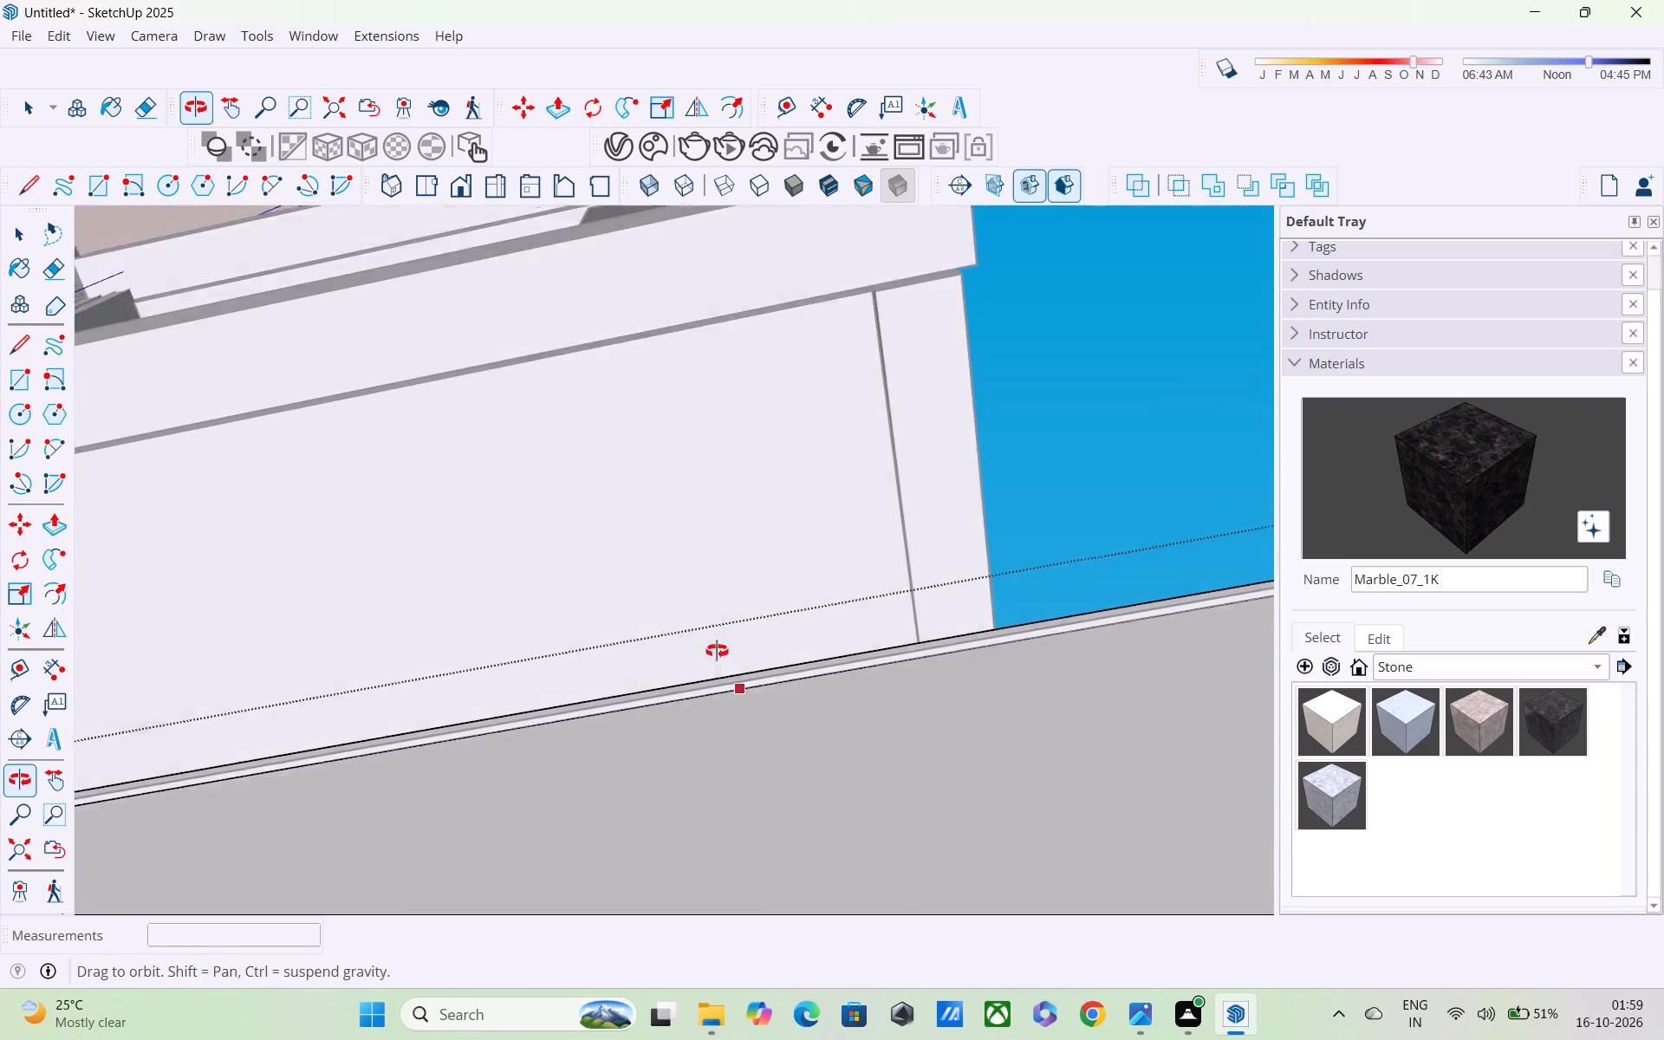
pyautogui.moveTo(717, 651); pyautogui.dragTo(717, 613, button='middle')
pyautogui.scroll(5, 741, 672)
pyautogui.scroll(-4, 765, 765)
pyautogui.keyDown('shift'); pyautogui.moveTo(768, 797); pyautogui.dragTo(677, 362, button='middle'); pyautogui.keyUp('shift')
pyautogui.keyDown('shift'); pyautogui.scroll(1, 677, 361); pyautogui.keyUp('shift')
pyautogui.scroll(-15, 676, 367)
pyautogui.moveTo(730, 550); pyautogui.dragTo(803, 700, button='middle')
pyautogui.scroll(1, 803, 700)
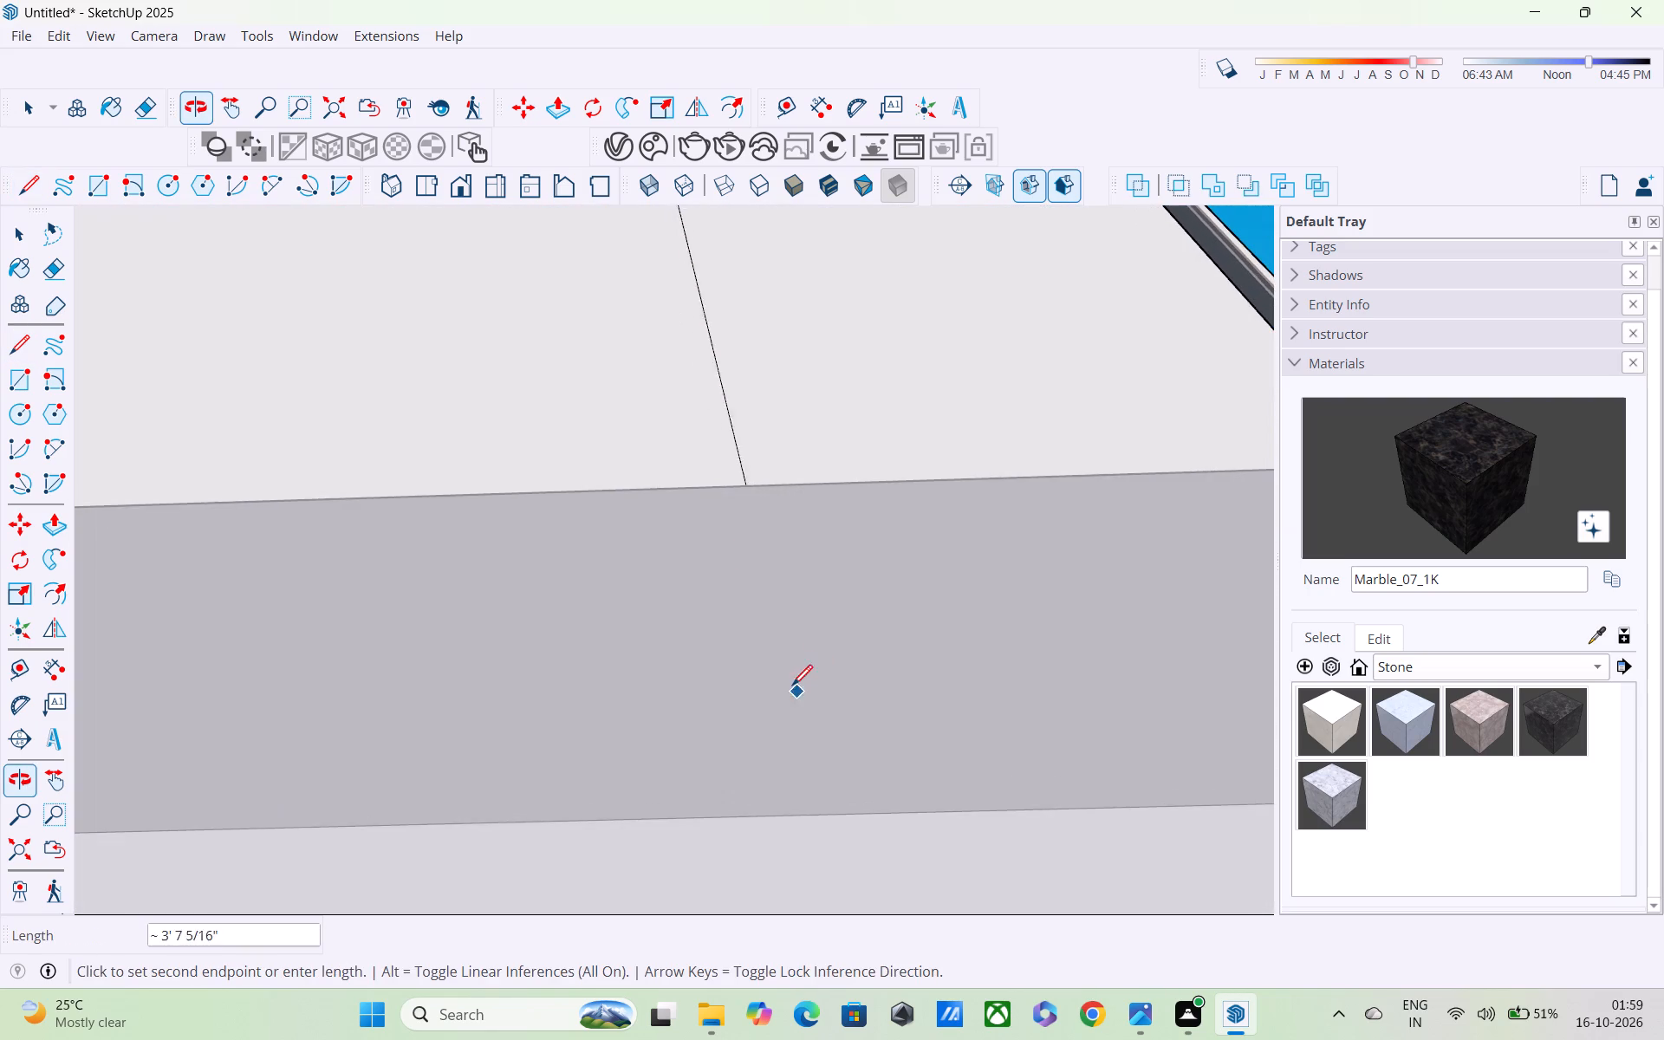
pyautogui.moveTo(736, 609); pyautogui.dragTo(803, 886, button='middle')
pyautogui.moveTo(628, 414); pyautogui.dragTo(713, 761, button='middle')
pyautogui.scroll(2, 574, 336)
pyautogui.click(603, 354)
# Paint the lower railing's outer end section with the Marble_03_1K stone material.
pyautogui.scroll(-9, 606, 354)
pyautogui.keyDown('shift'); pyautogui.moveTo(609, 354); pyautogui.dragTo(505, 538, button='middle'); pyautogui.keyUp('shift')
pyautogui.scroll(1, 504, 538)
pyautogui.scroll(-12, 488, 504)
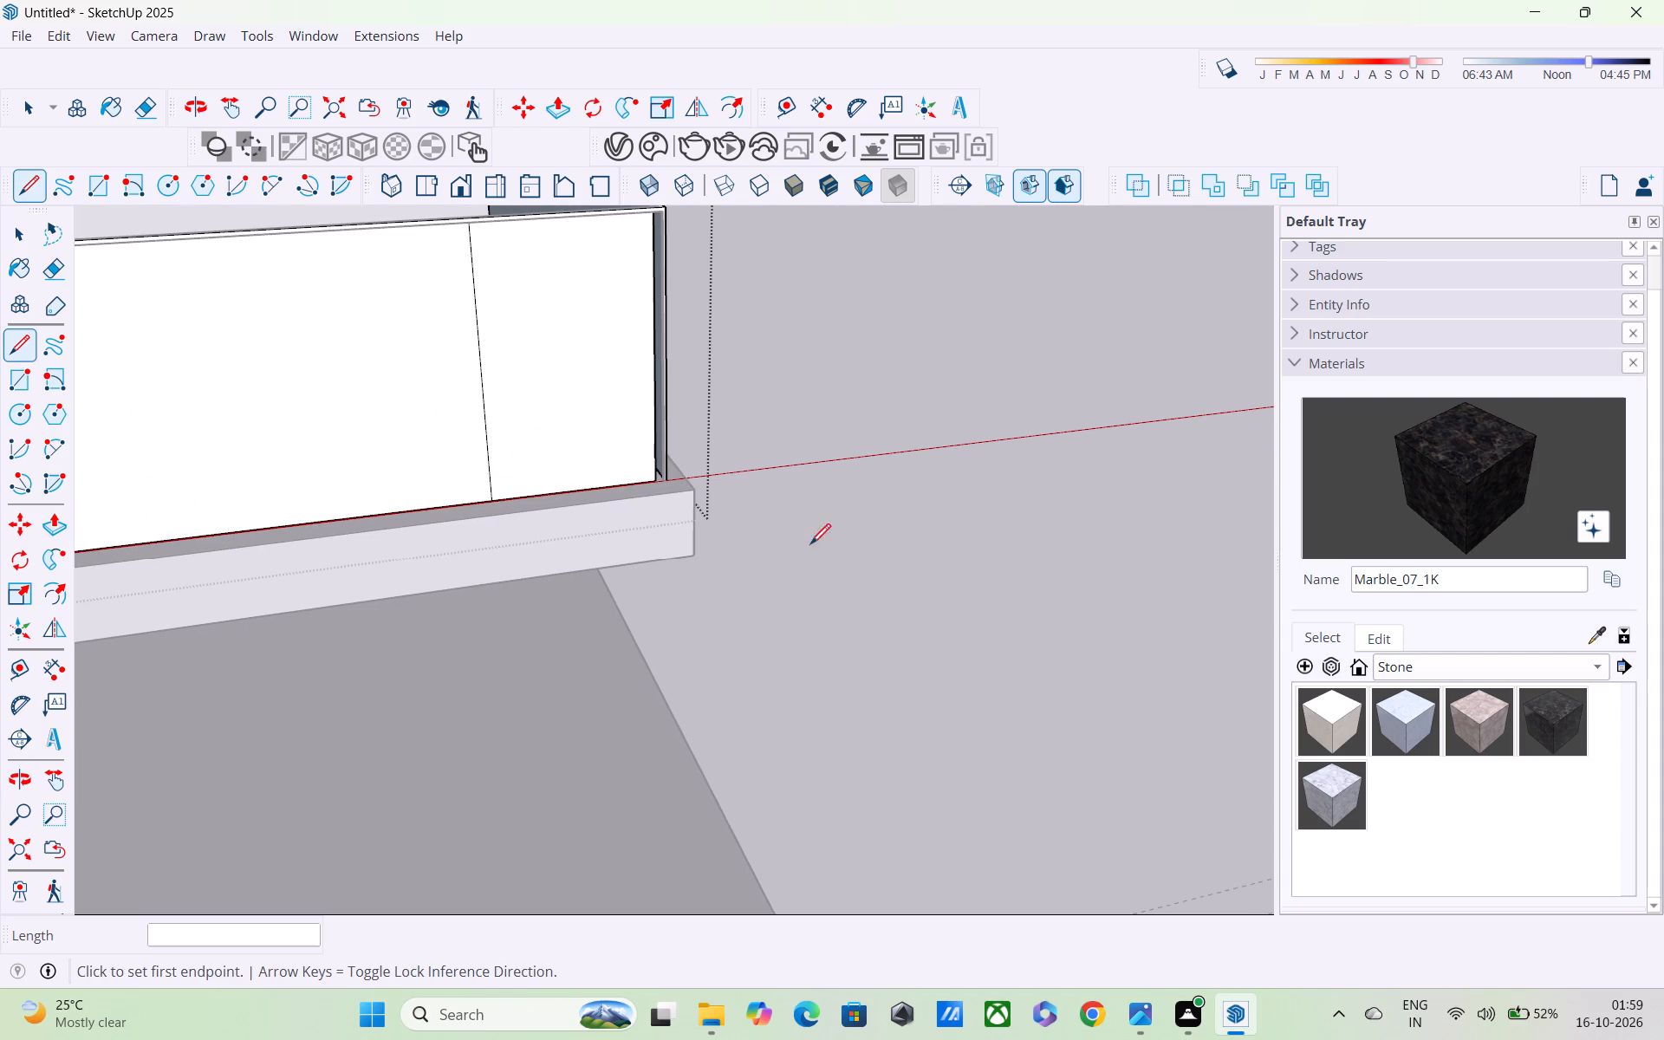
pyautogui.click(1422, 715)
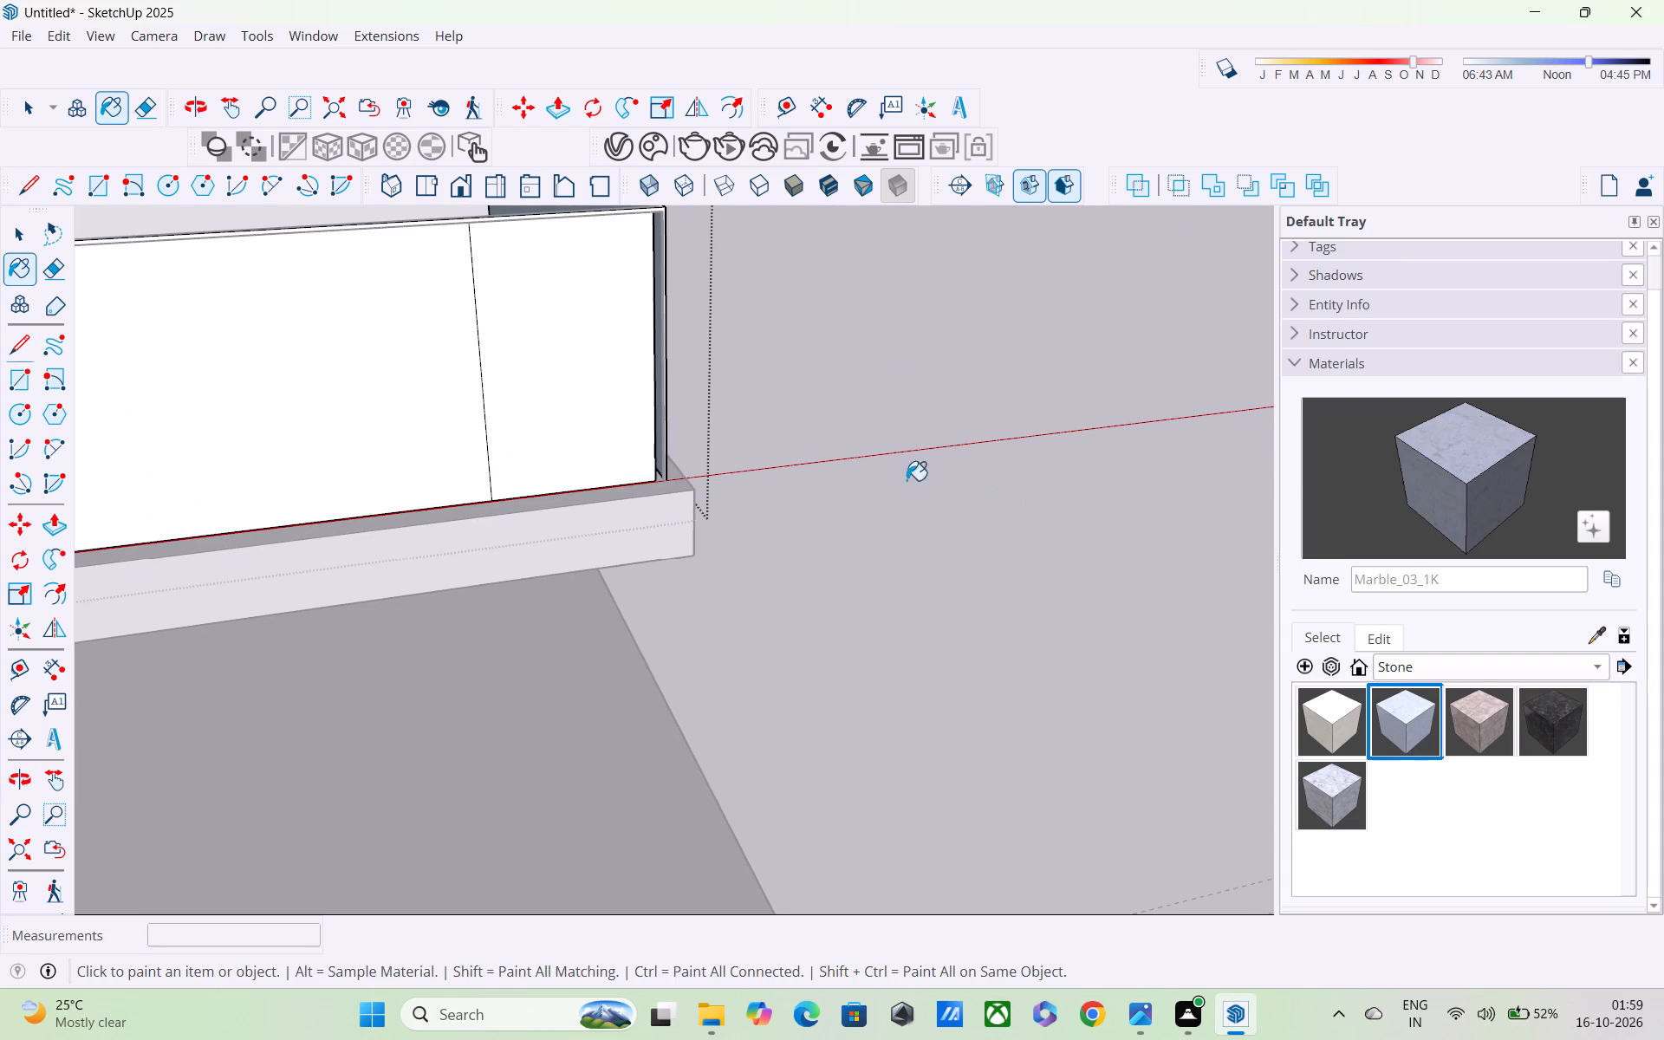
pyautogui.click(587, 366)
pyautogui.scroll(-3, 587, 366)
pyautogui.moveTo(588, 370); pyautogui.dragTo(519, 501, button='middle')
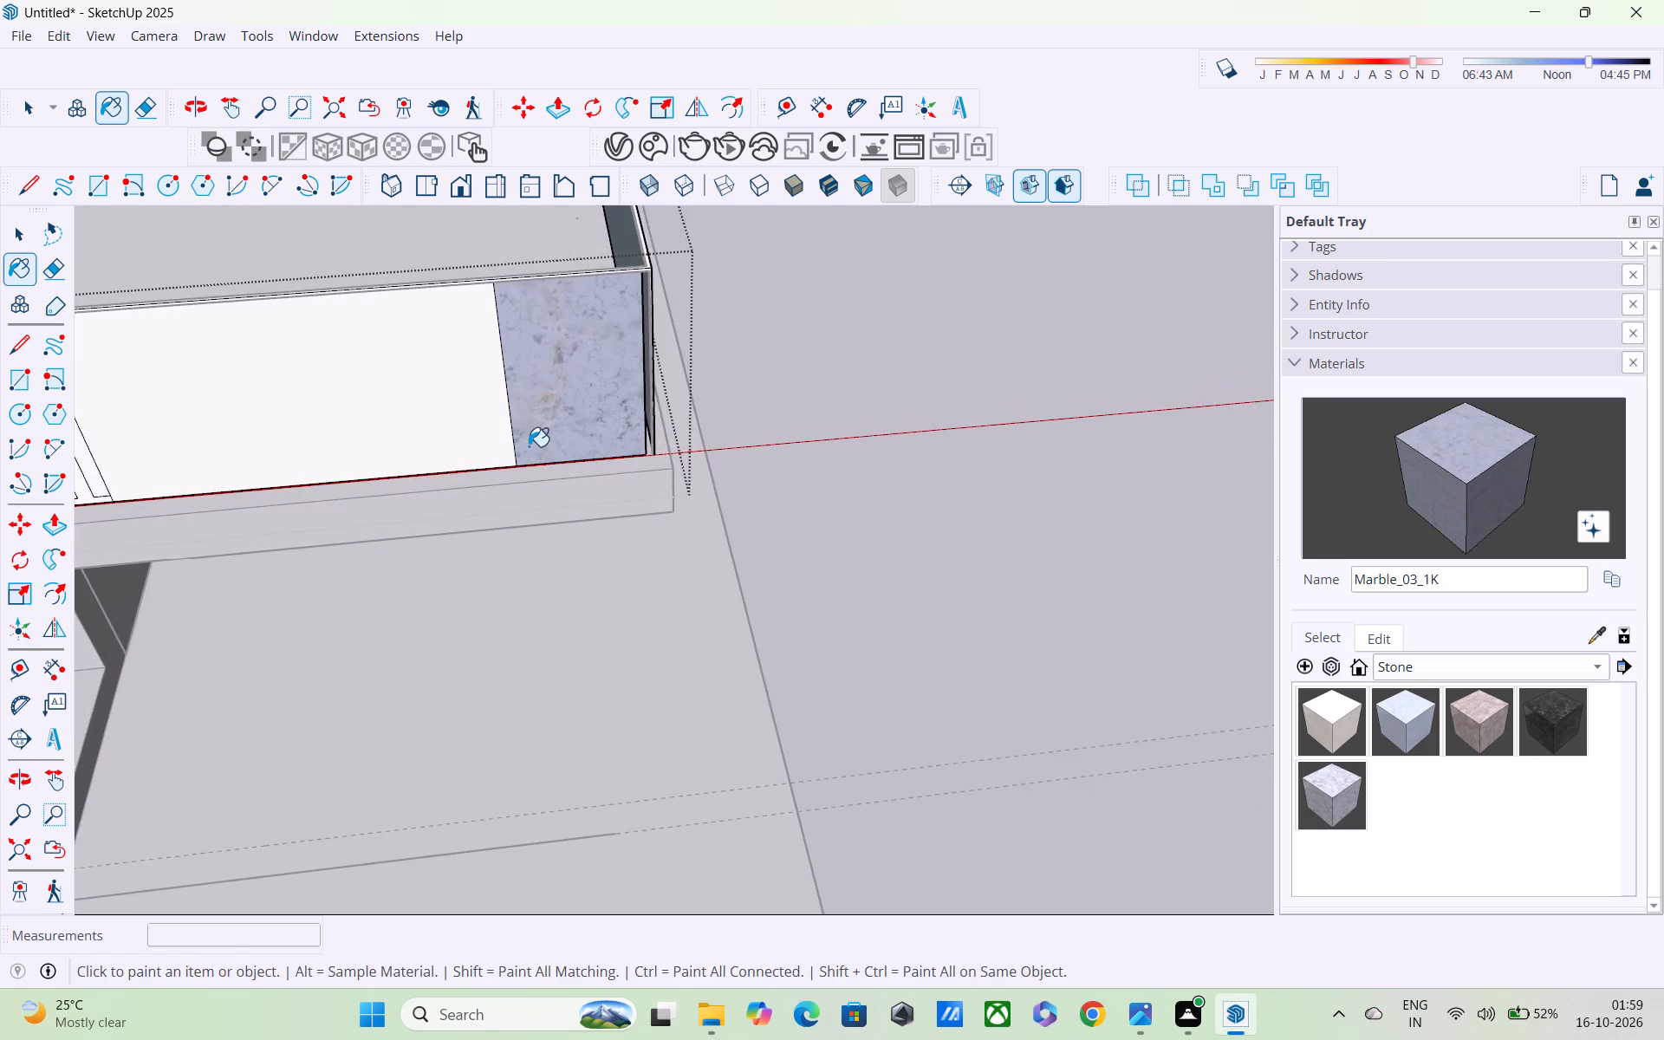
# Paint the lower railing's plain middle section with the Glass_Basic_01 material from the Glass collection.
pyautogui.scroll(-3, 529, 446)
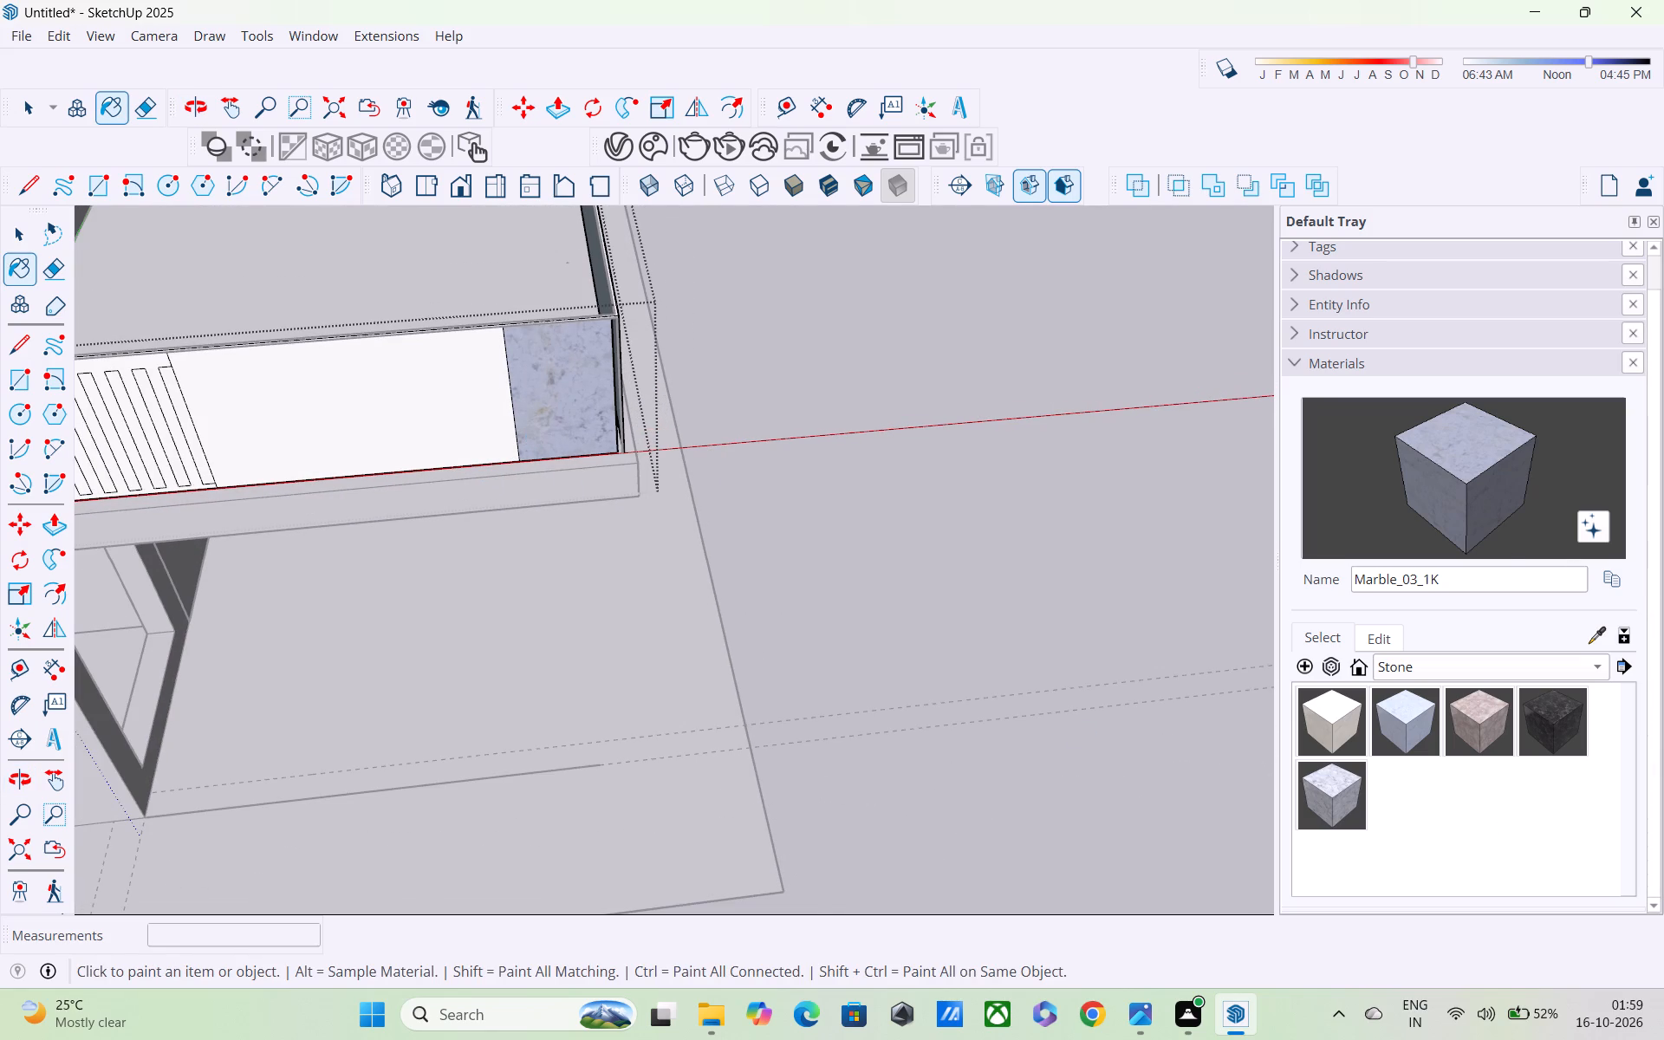
pyautogui.click(1310, 641)
pyautogui.click(1327, 643)
pyautogui.click(1421, 672)
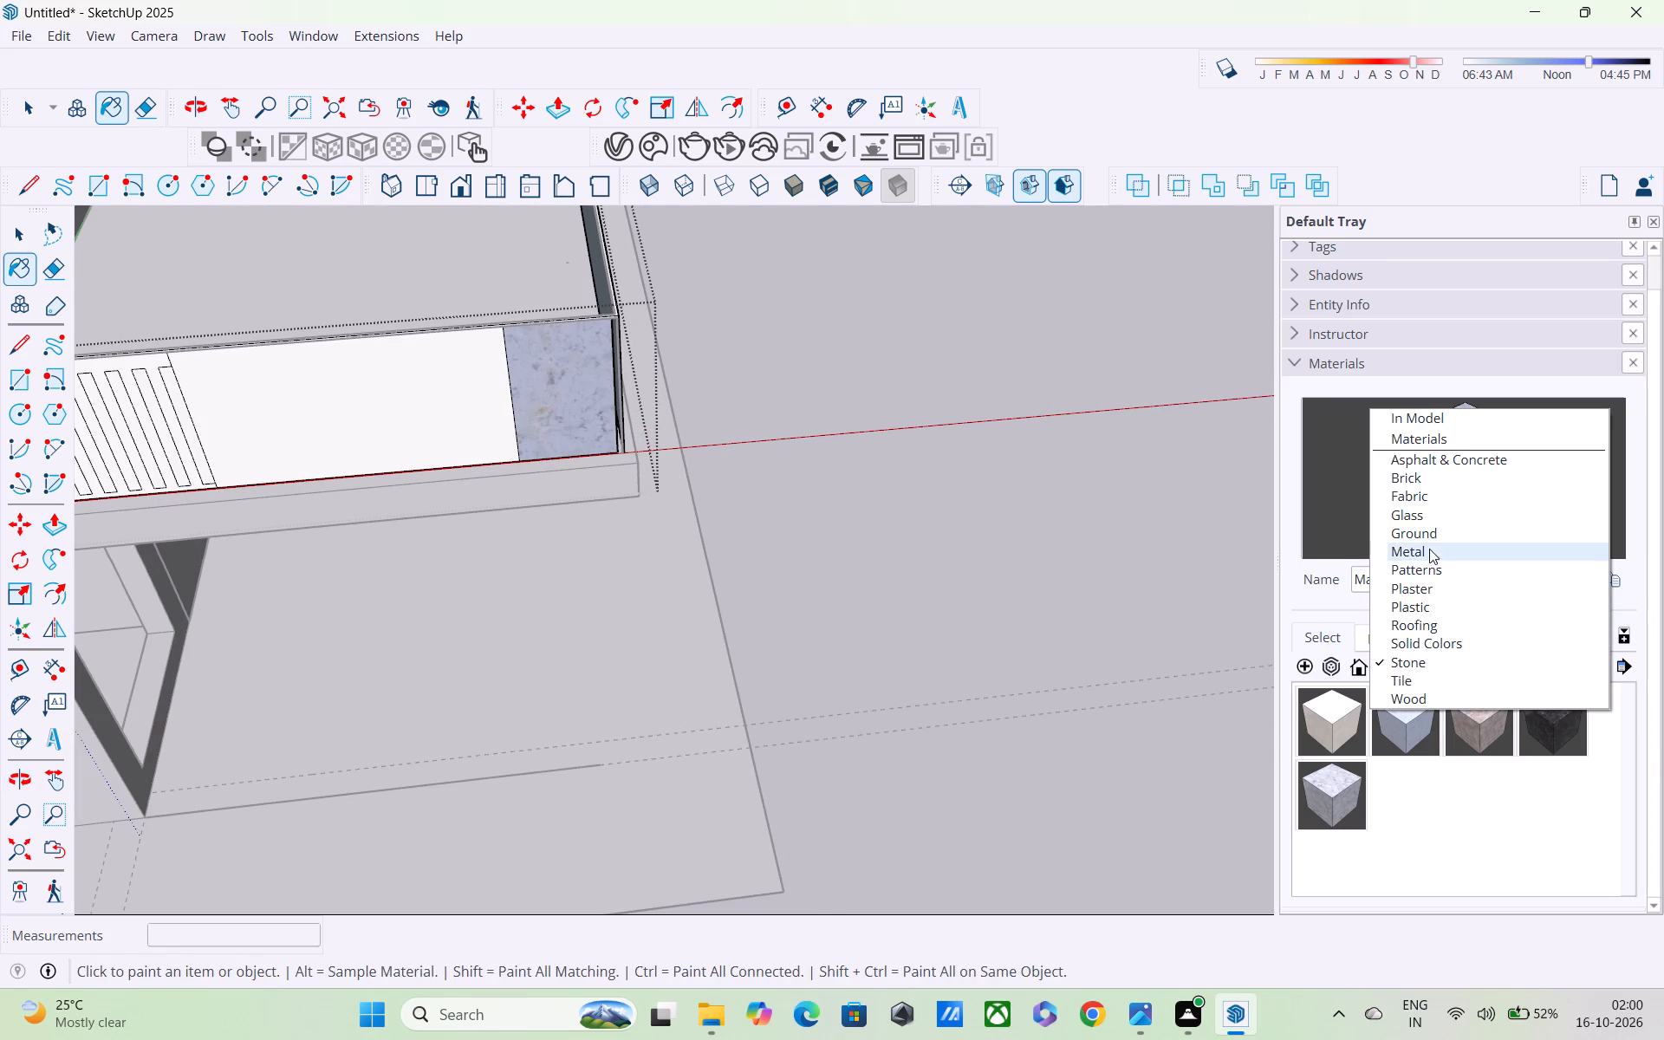
pyautogui.click(1430, 517)
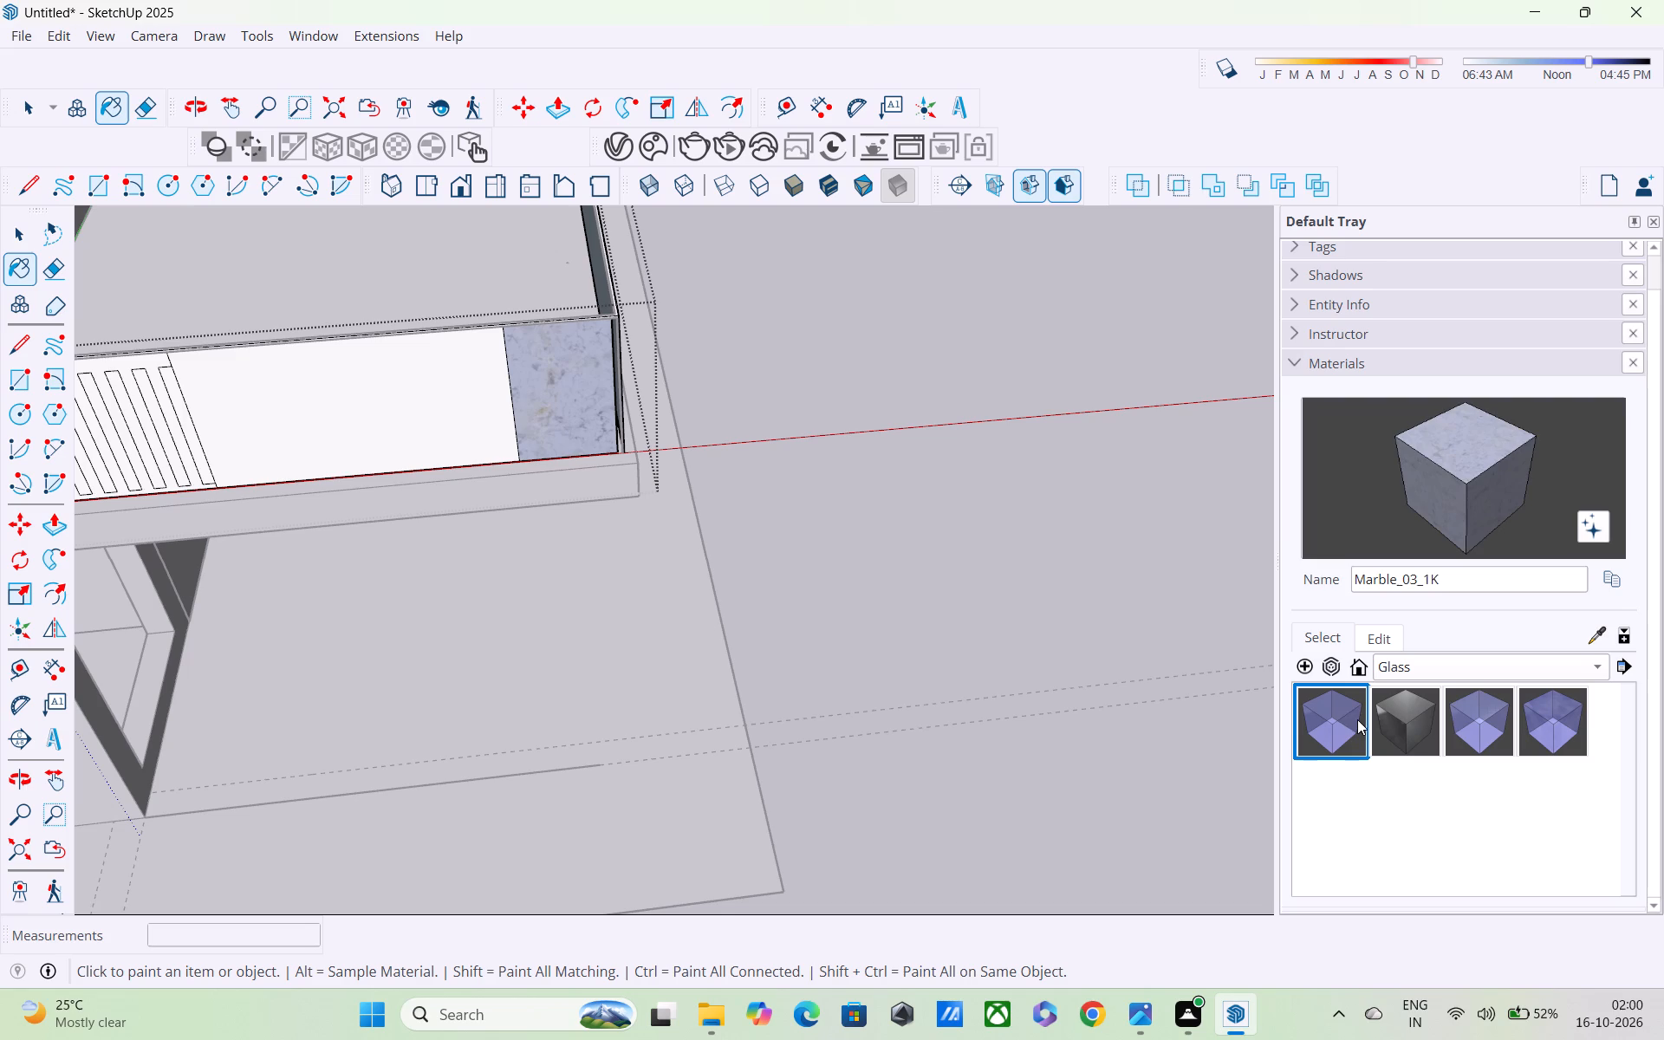
pyautogui.click(1349, 719)
pyautogui.click(396, 394)
pyautogui.scroll(-4, 396, 394)
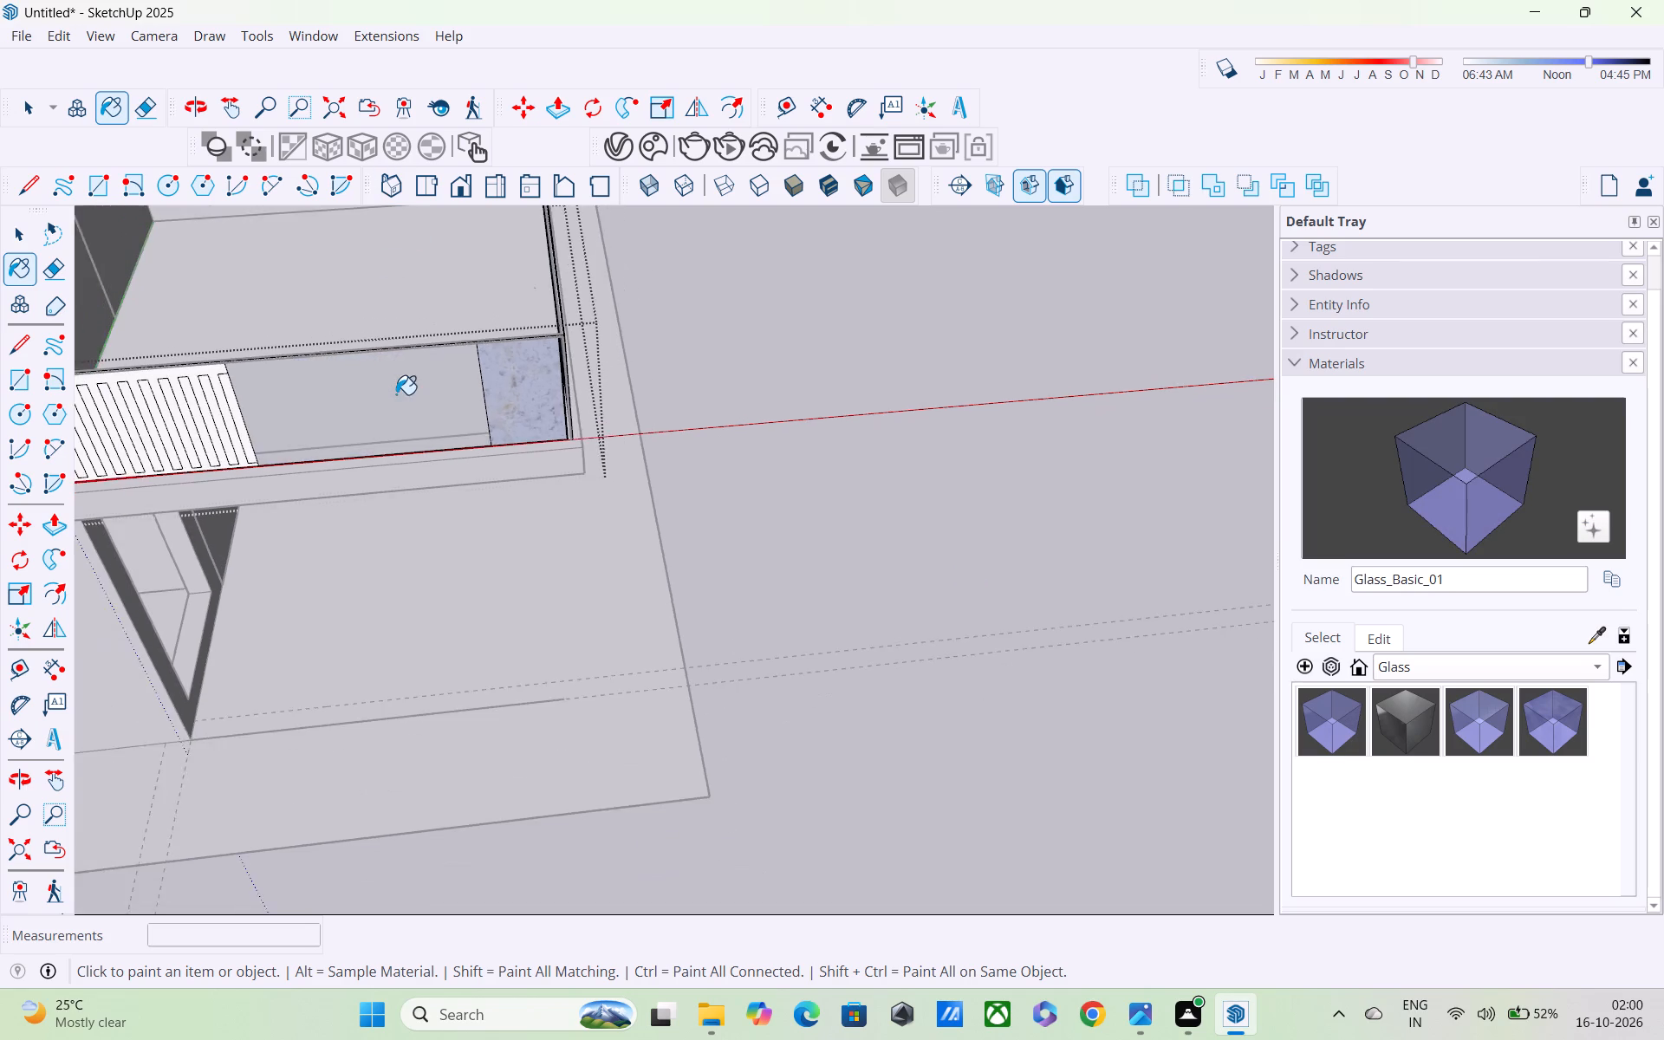
# Paint eight of the lower railing's vertical slots with Glass_Basic_01, working from the plain glass section towards the tower.
pyautogui.moveTo(396, 394); pyautogui.dragTo(467, 116, button='middle')
pyautogui.scroll(-1, 338, 308)
pyautogui.scroll(4, 275, 341)
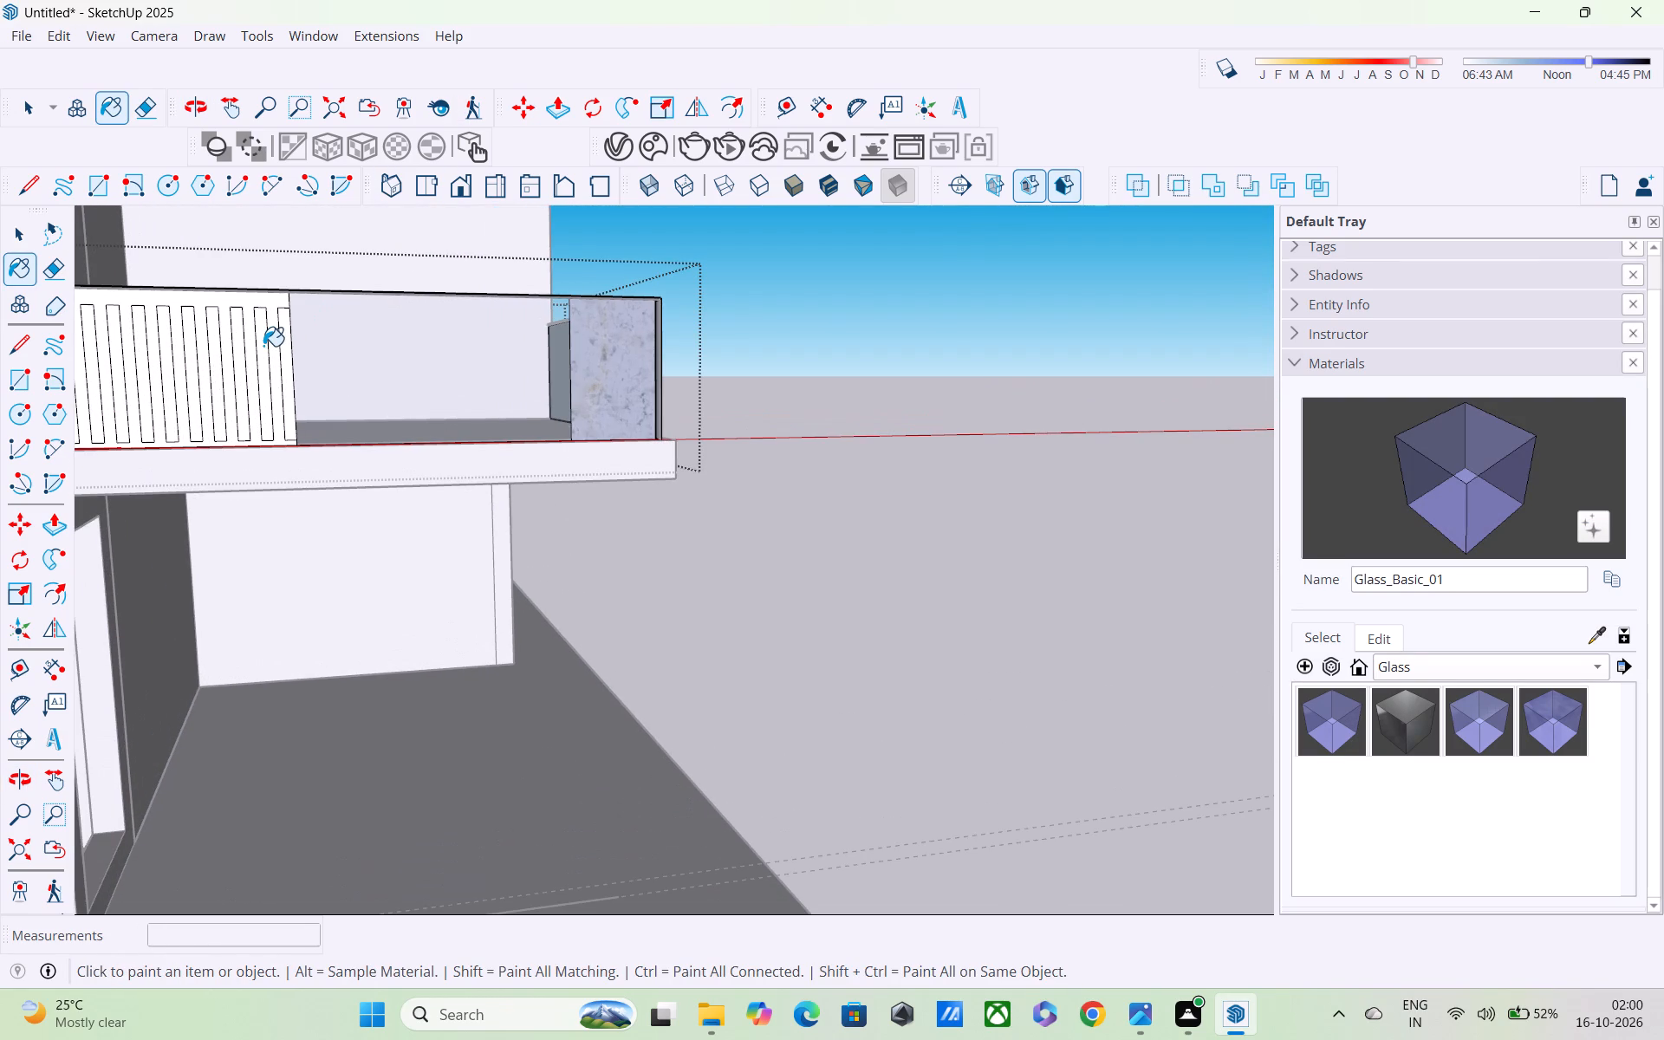
pyautogui.click(263, 346)
pyautogui.click(236, 364)
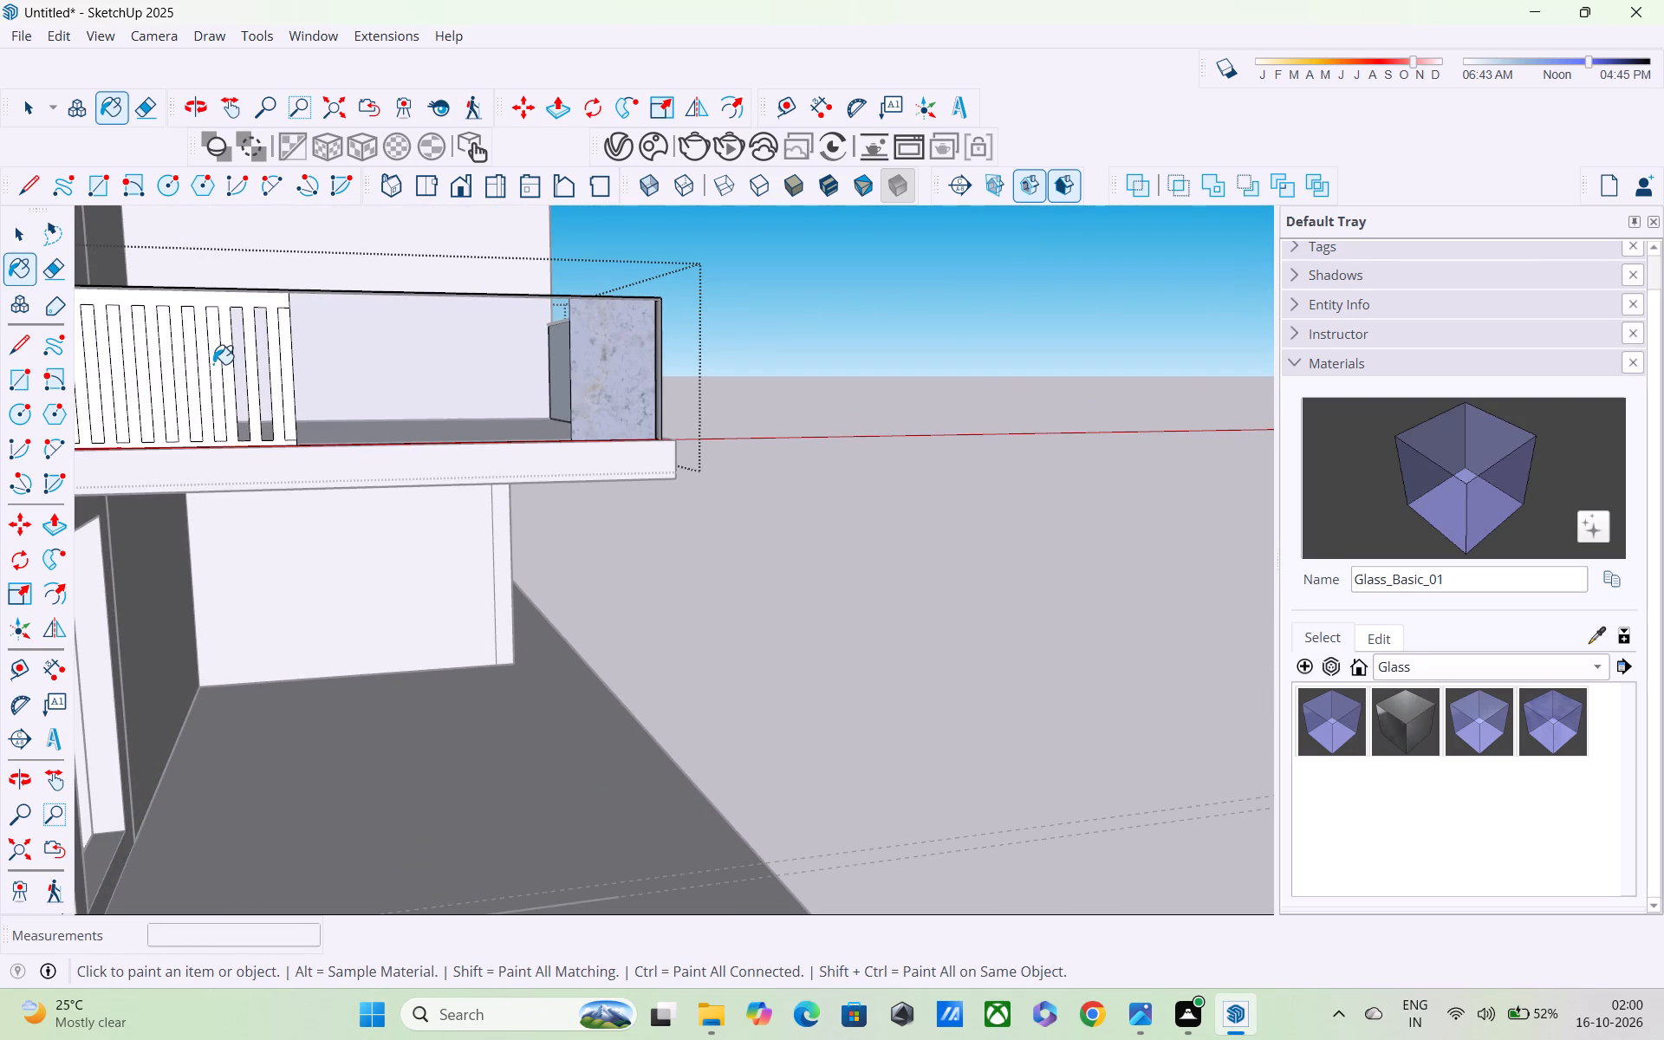
pyautogui.click(213, 364)
pyautogui.click(192, 358)
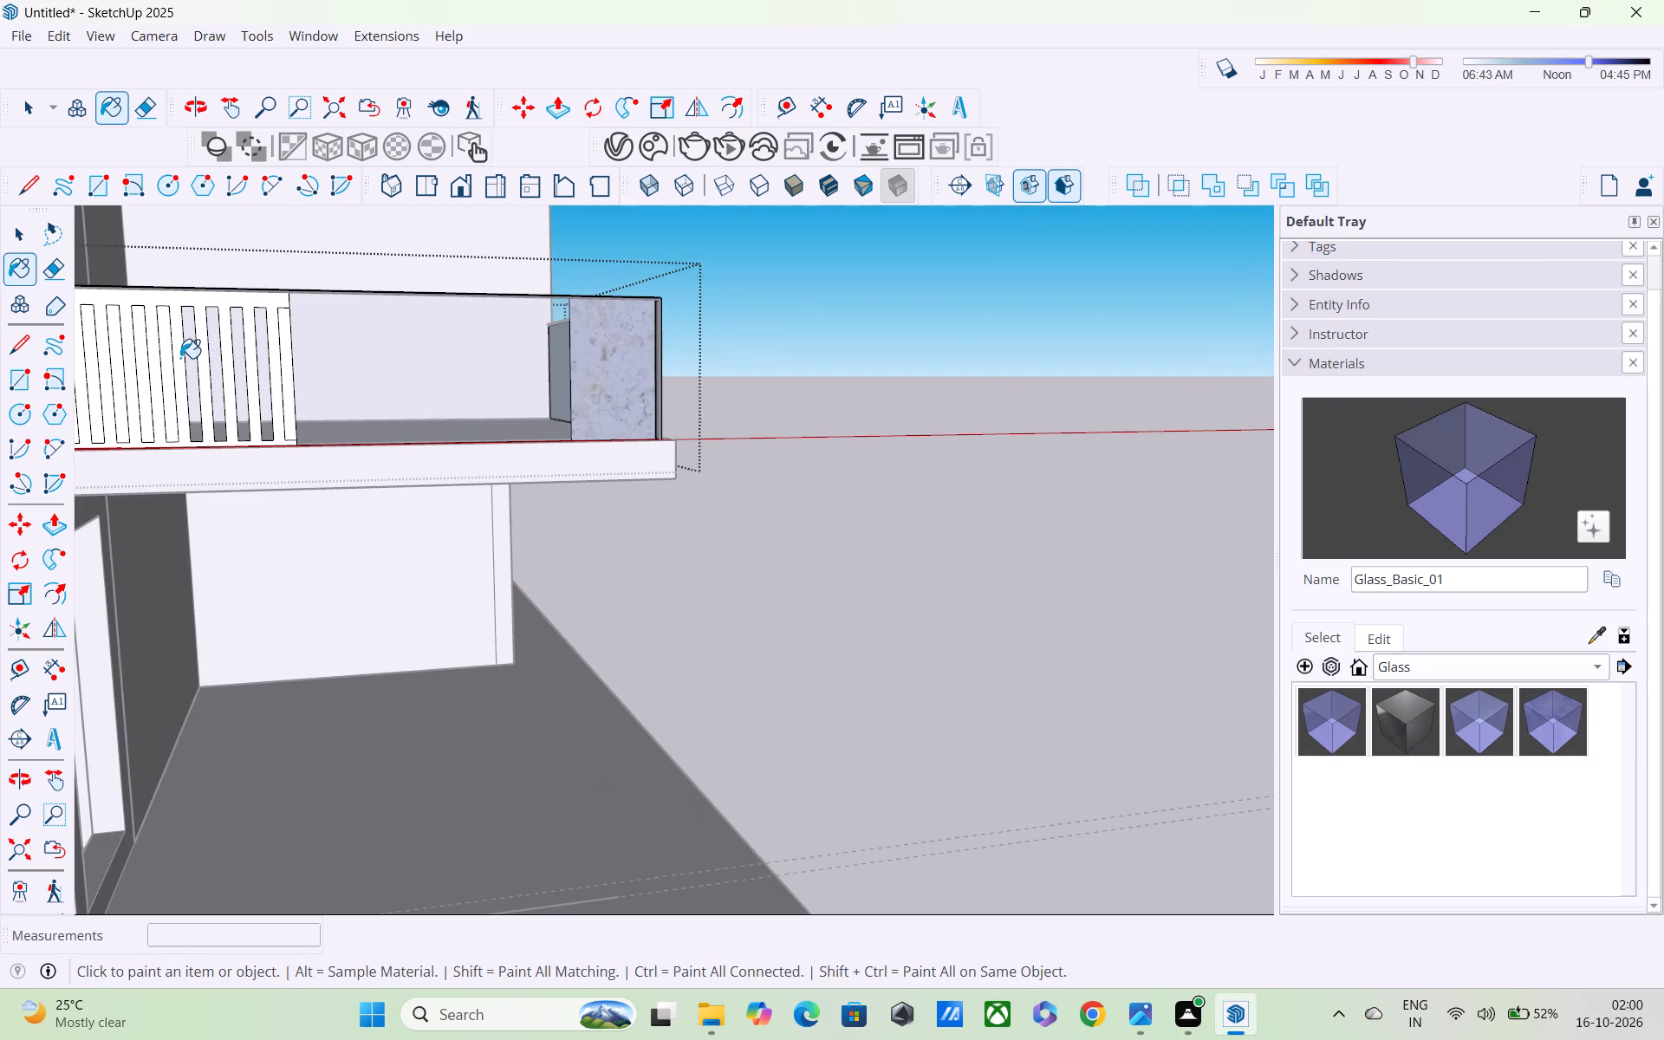
pyautogui.click(164, 352)
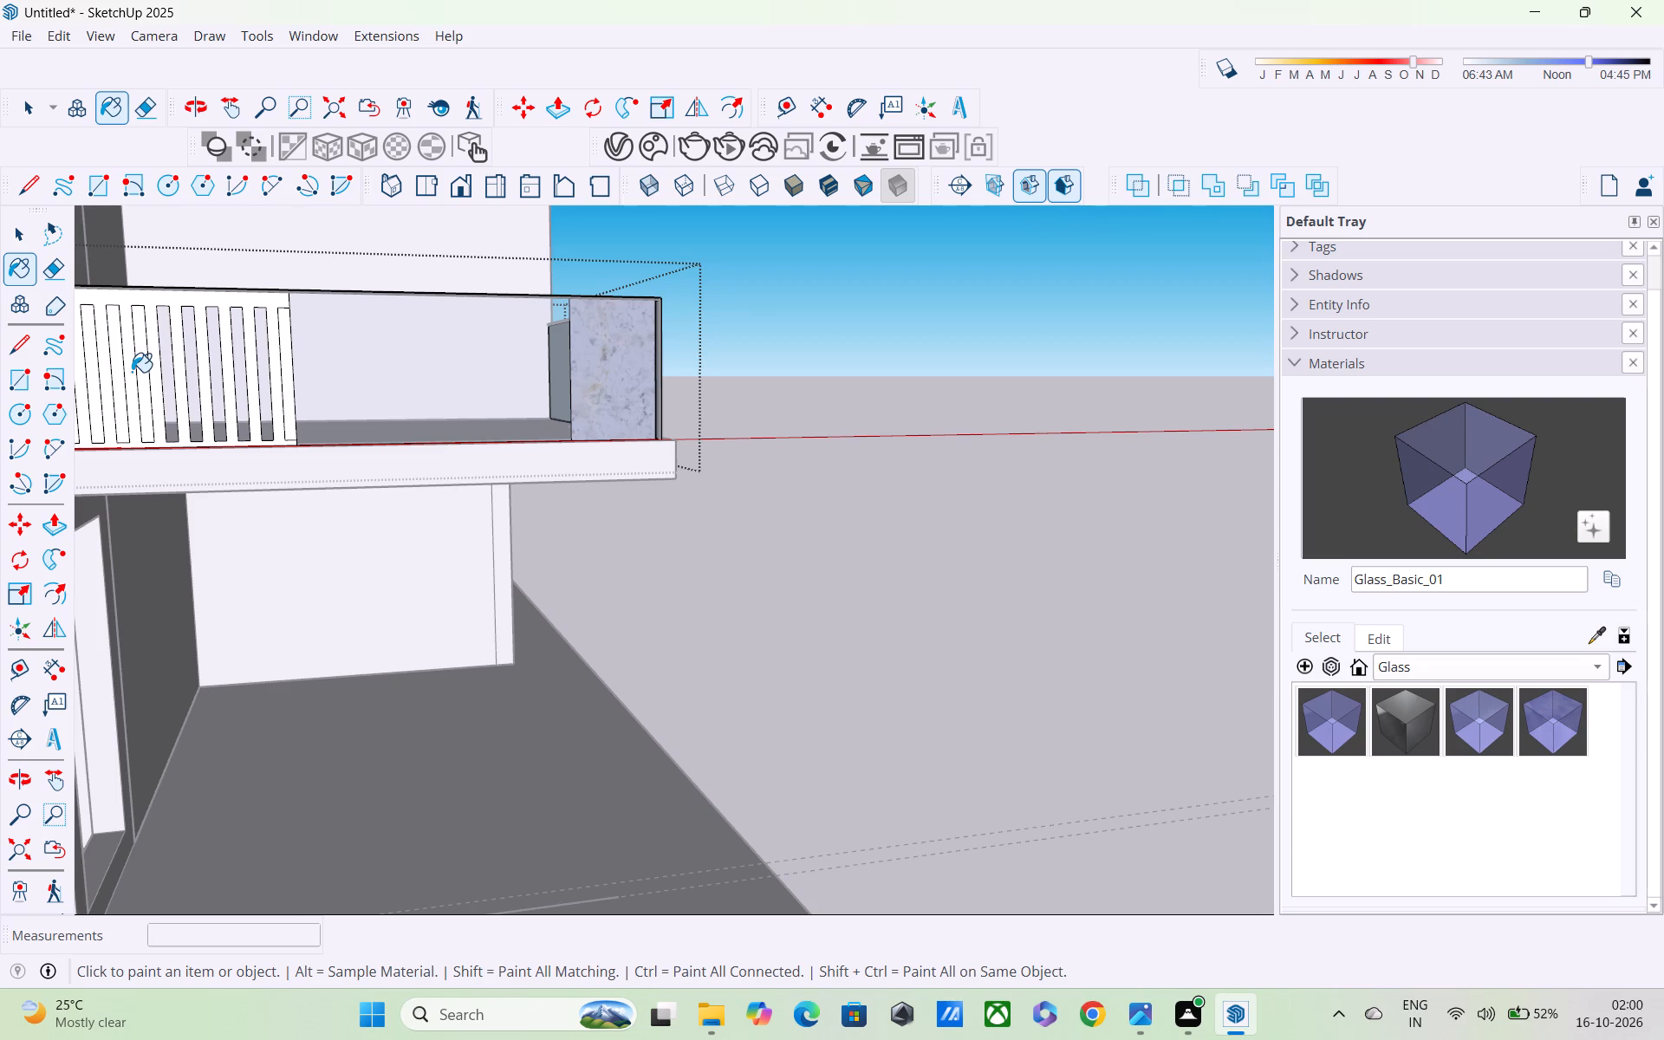
pyautogui.click(143, 354)
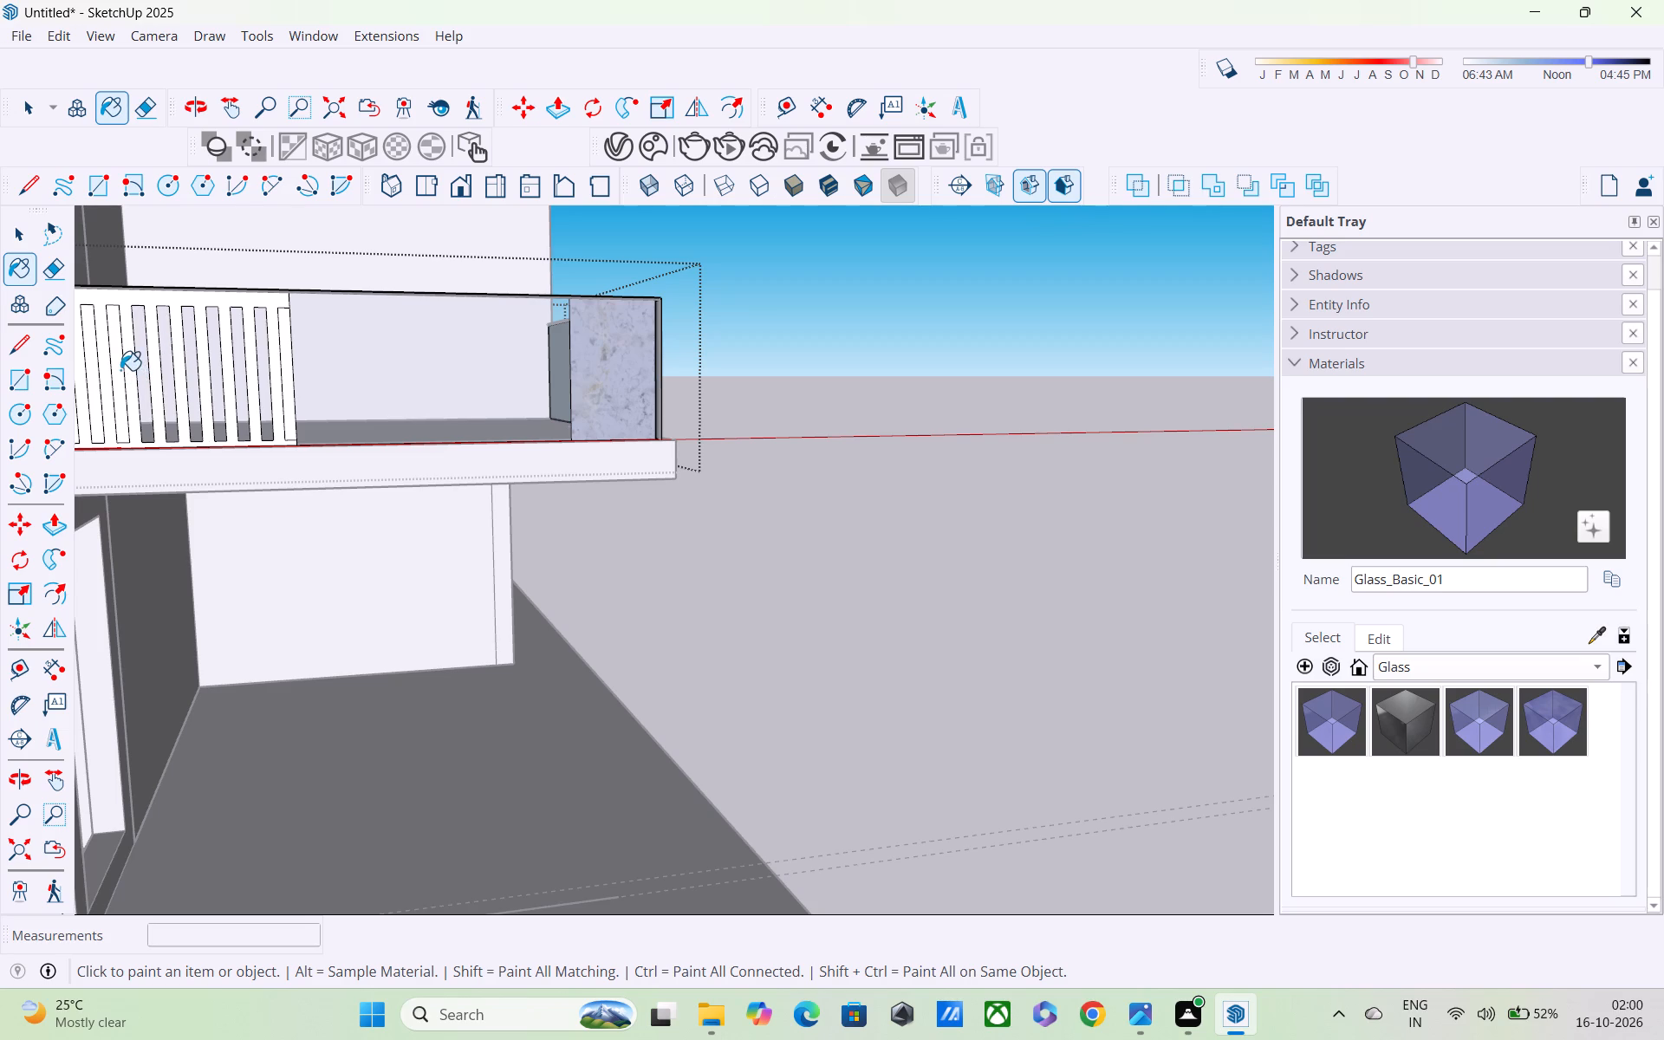
pyautogui.click(117, 363)
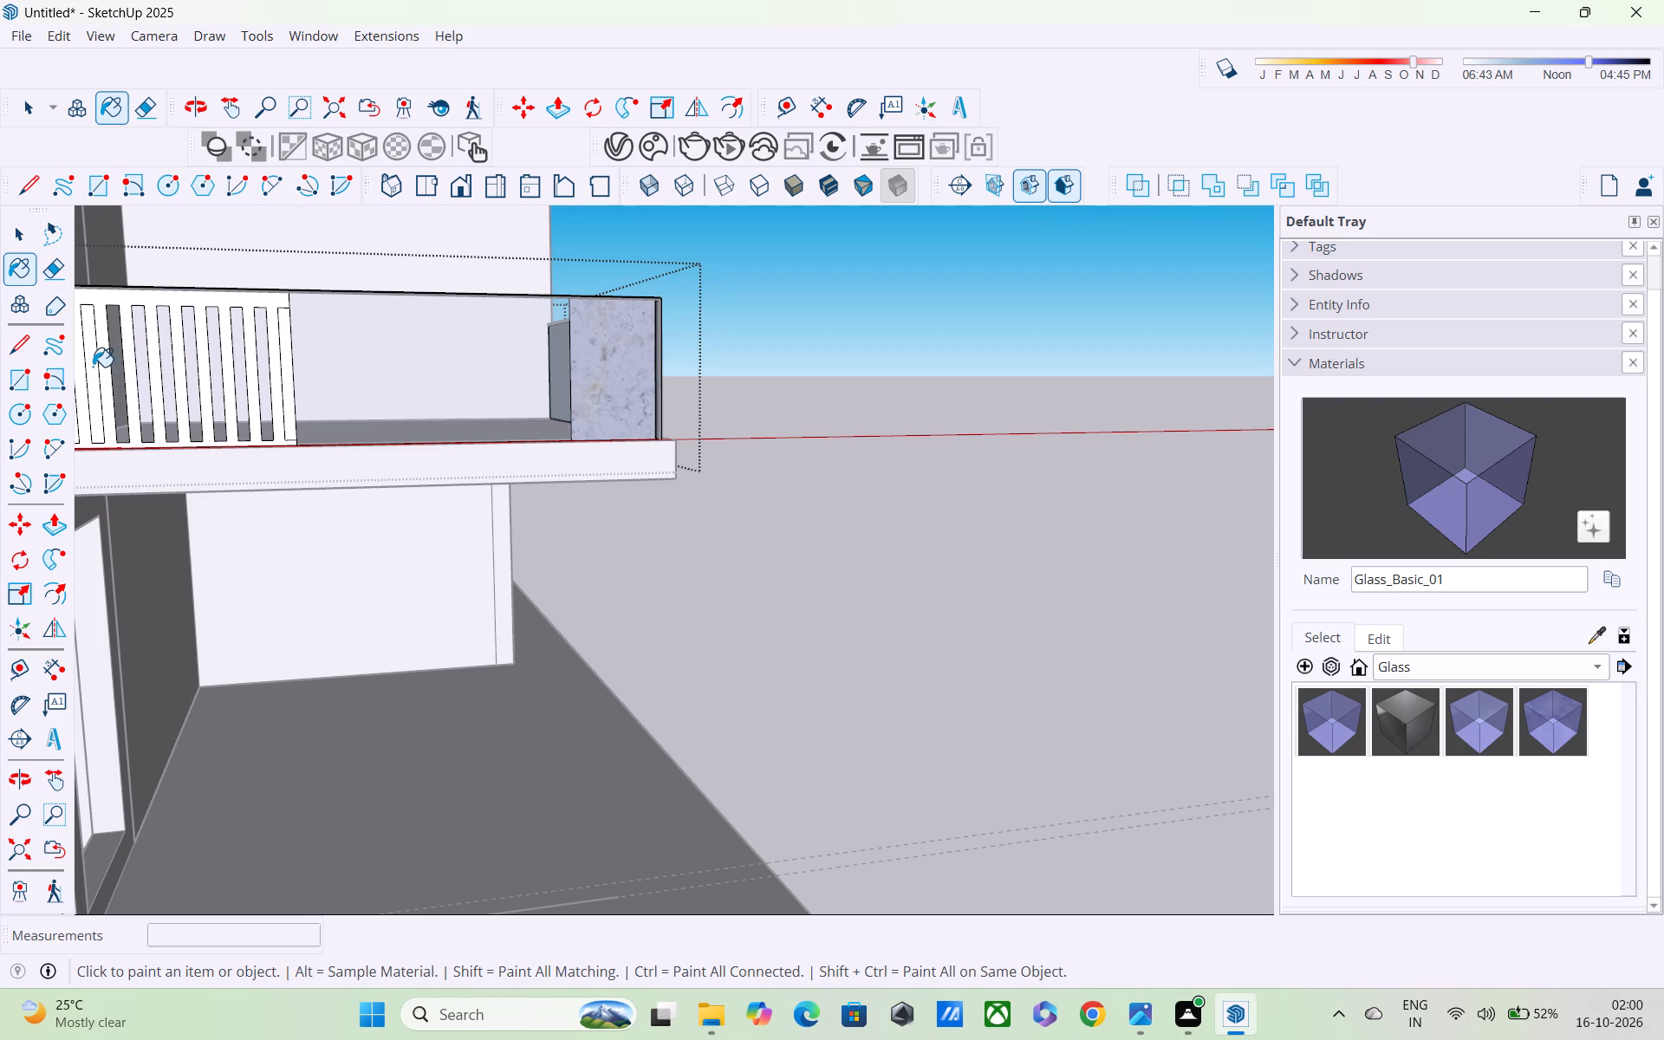
pyautogui.click(93, 367)
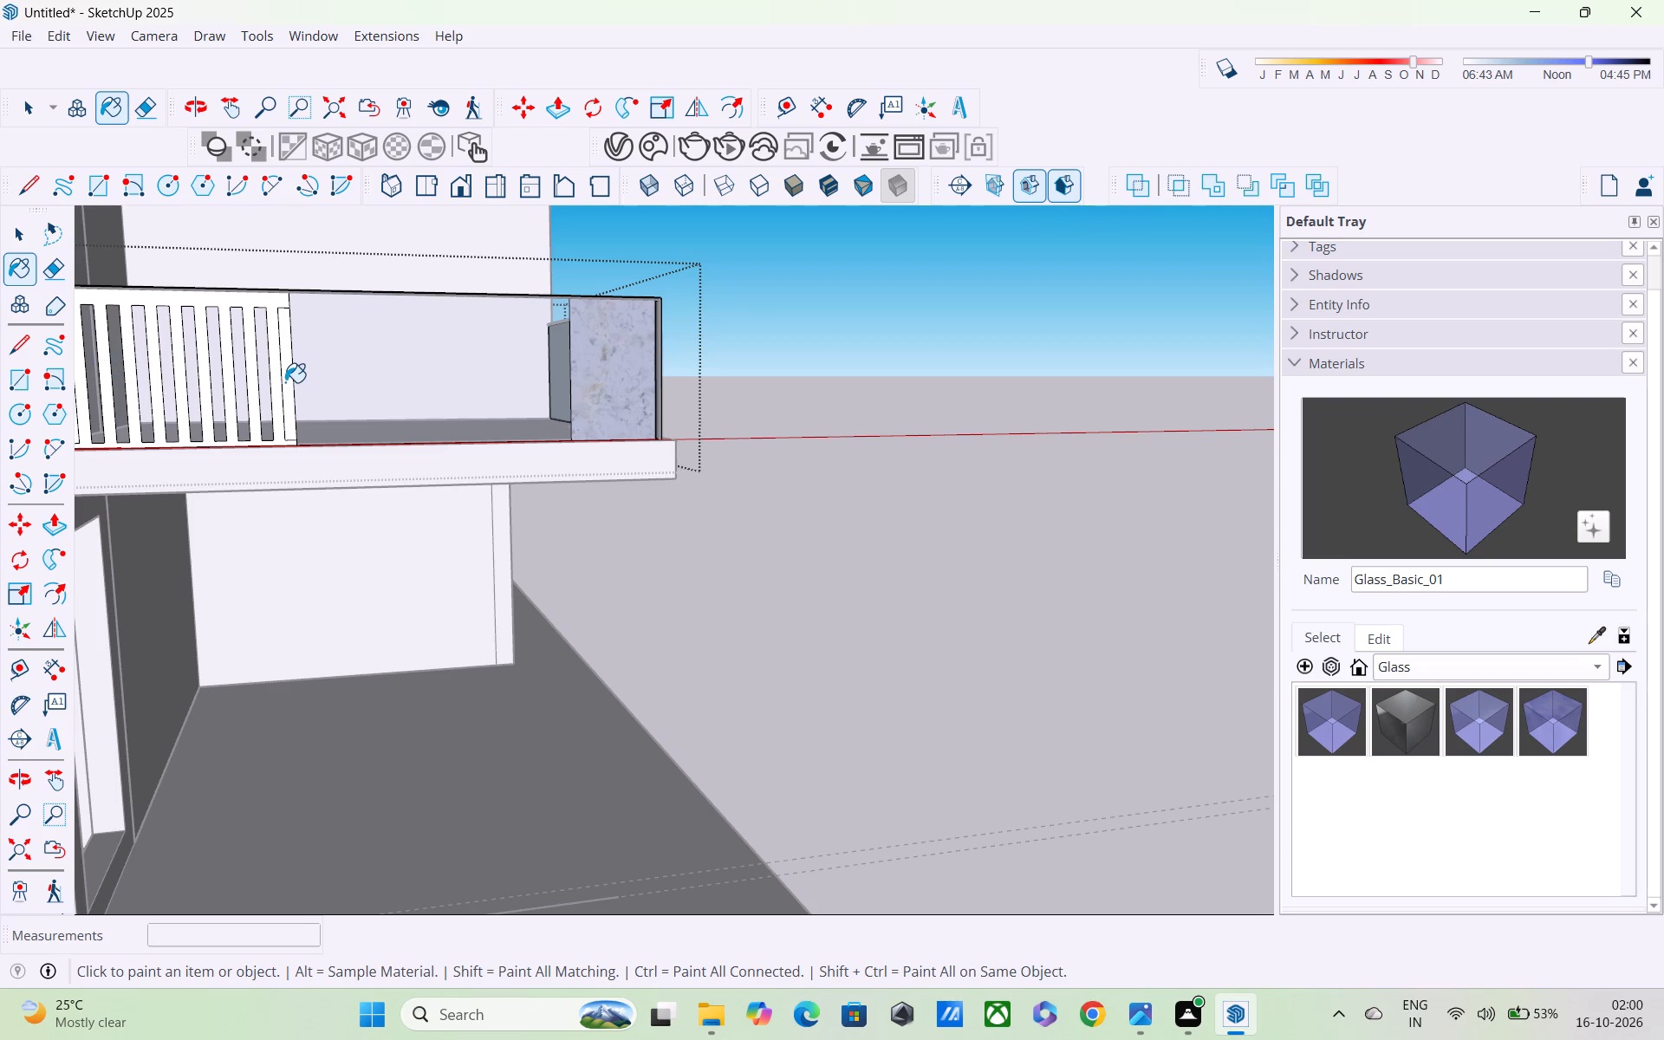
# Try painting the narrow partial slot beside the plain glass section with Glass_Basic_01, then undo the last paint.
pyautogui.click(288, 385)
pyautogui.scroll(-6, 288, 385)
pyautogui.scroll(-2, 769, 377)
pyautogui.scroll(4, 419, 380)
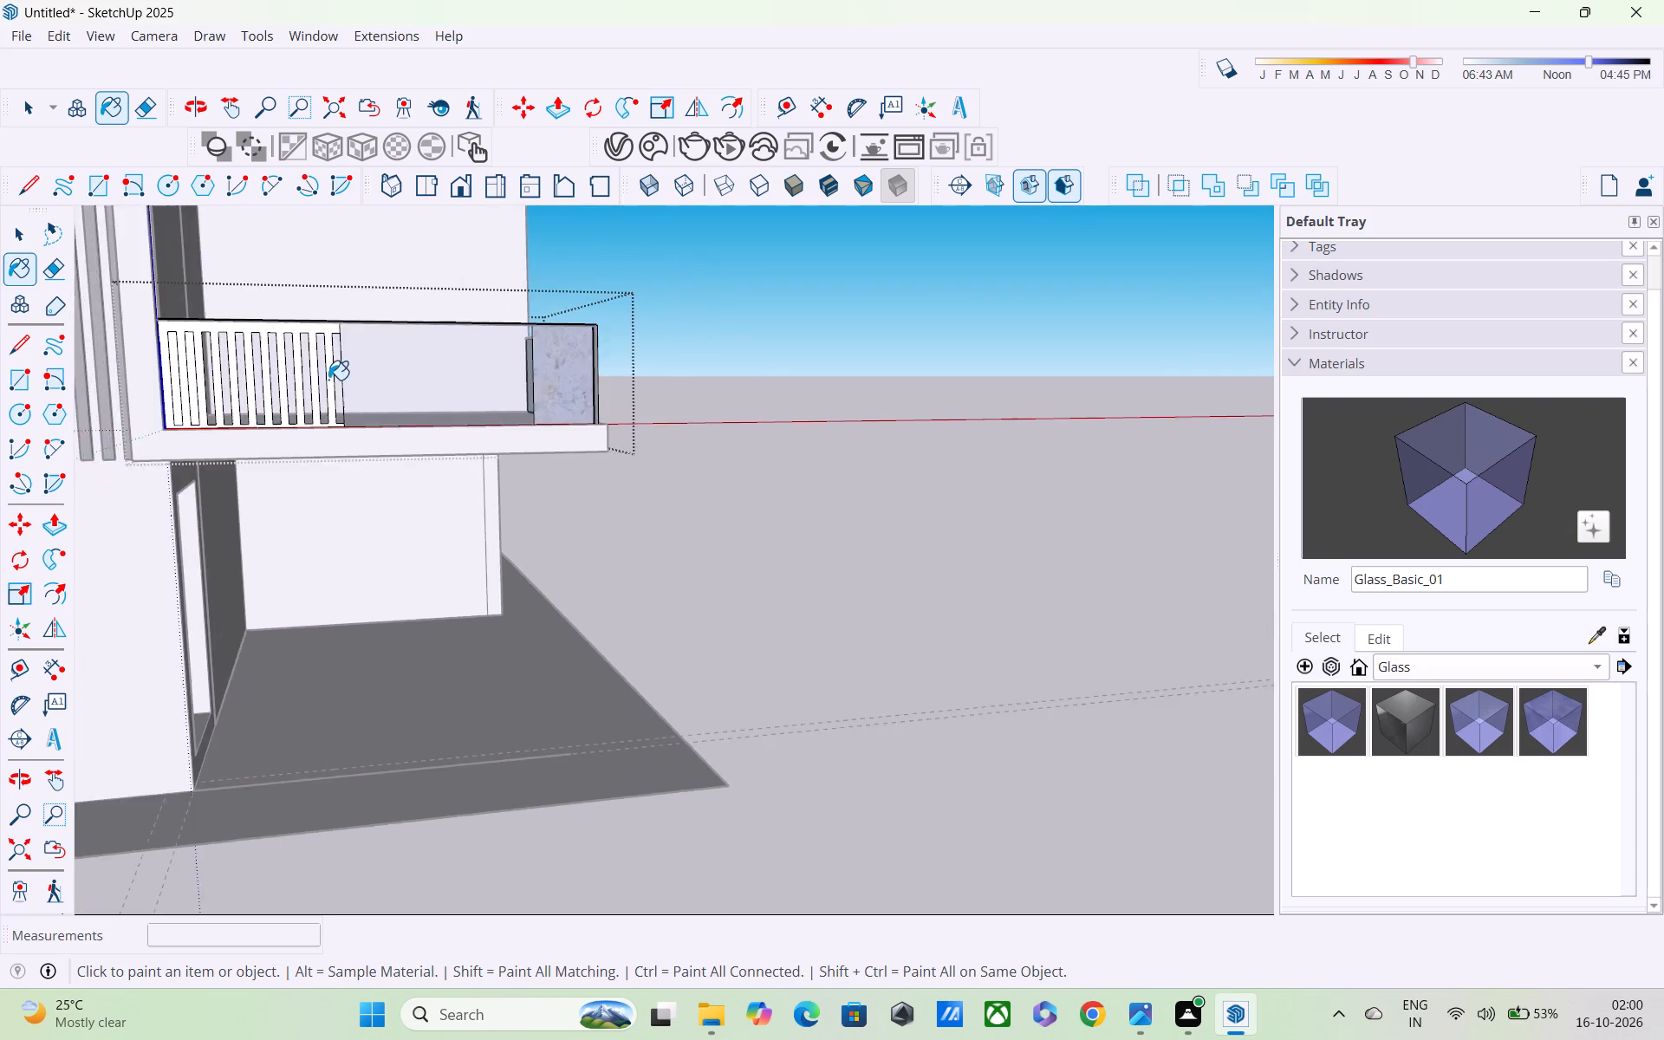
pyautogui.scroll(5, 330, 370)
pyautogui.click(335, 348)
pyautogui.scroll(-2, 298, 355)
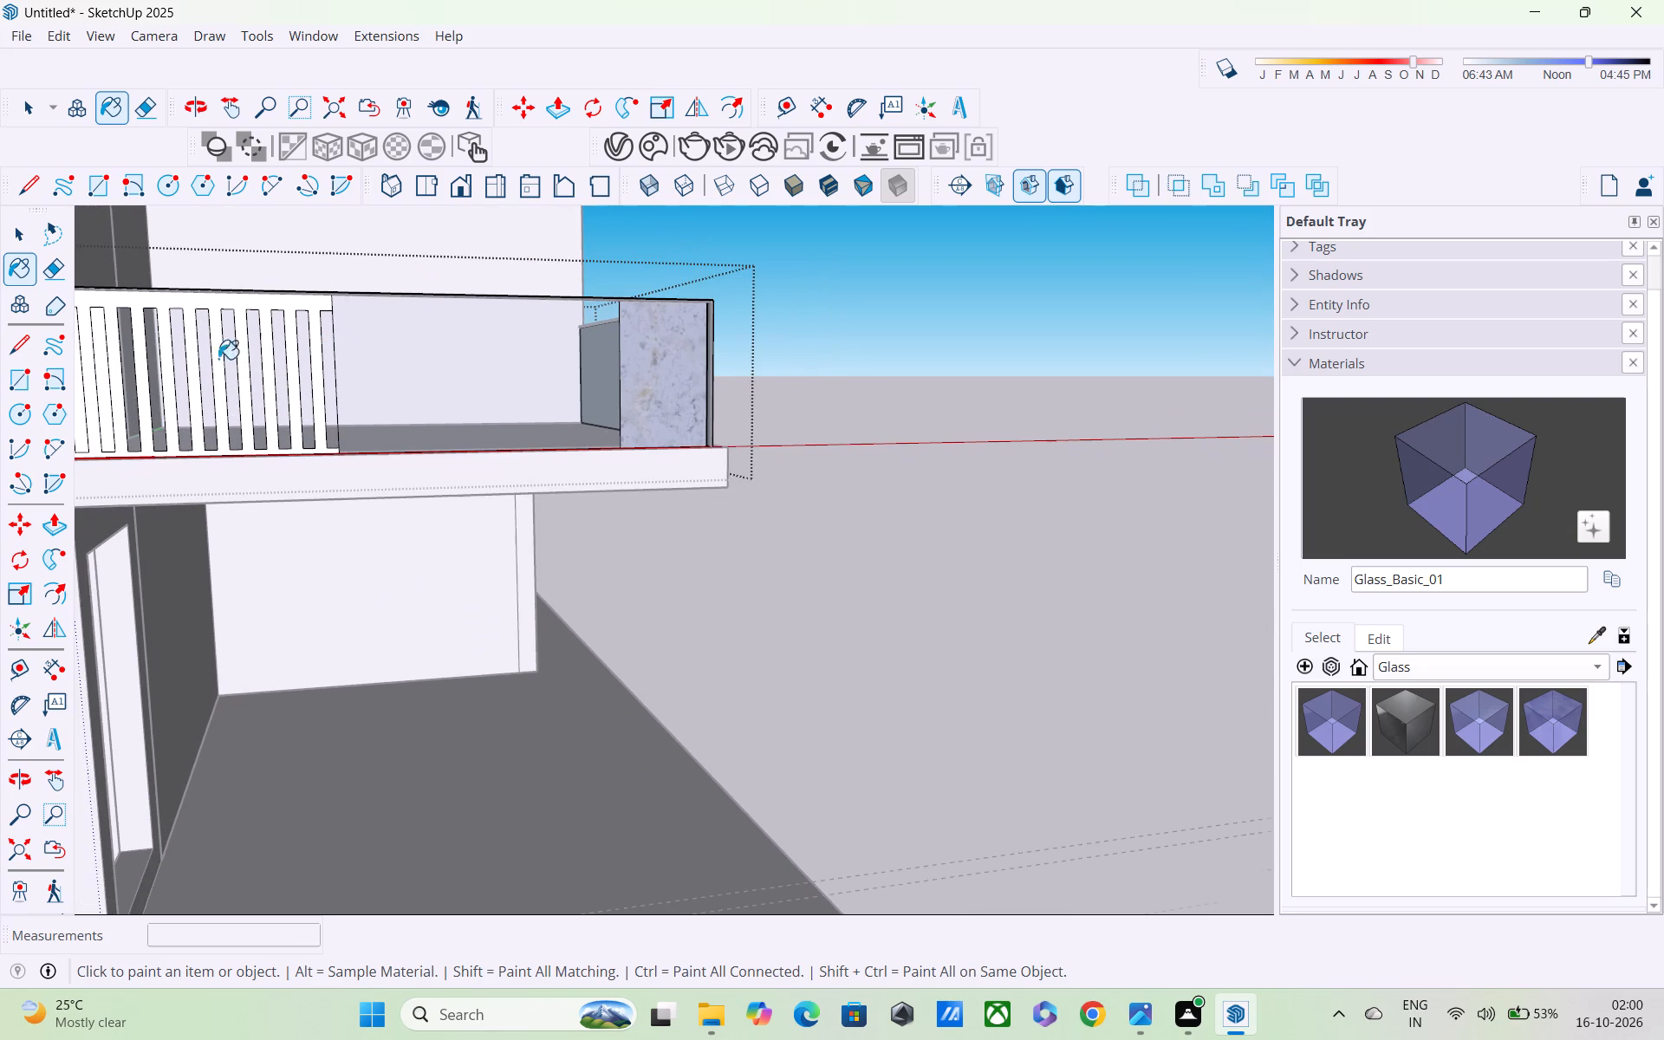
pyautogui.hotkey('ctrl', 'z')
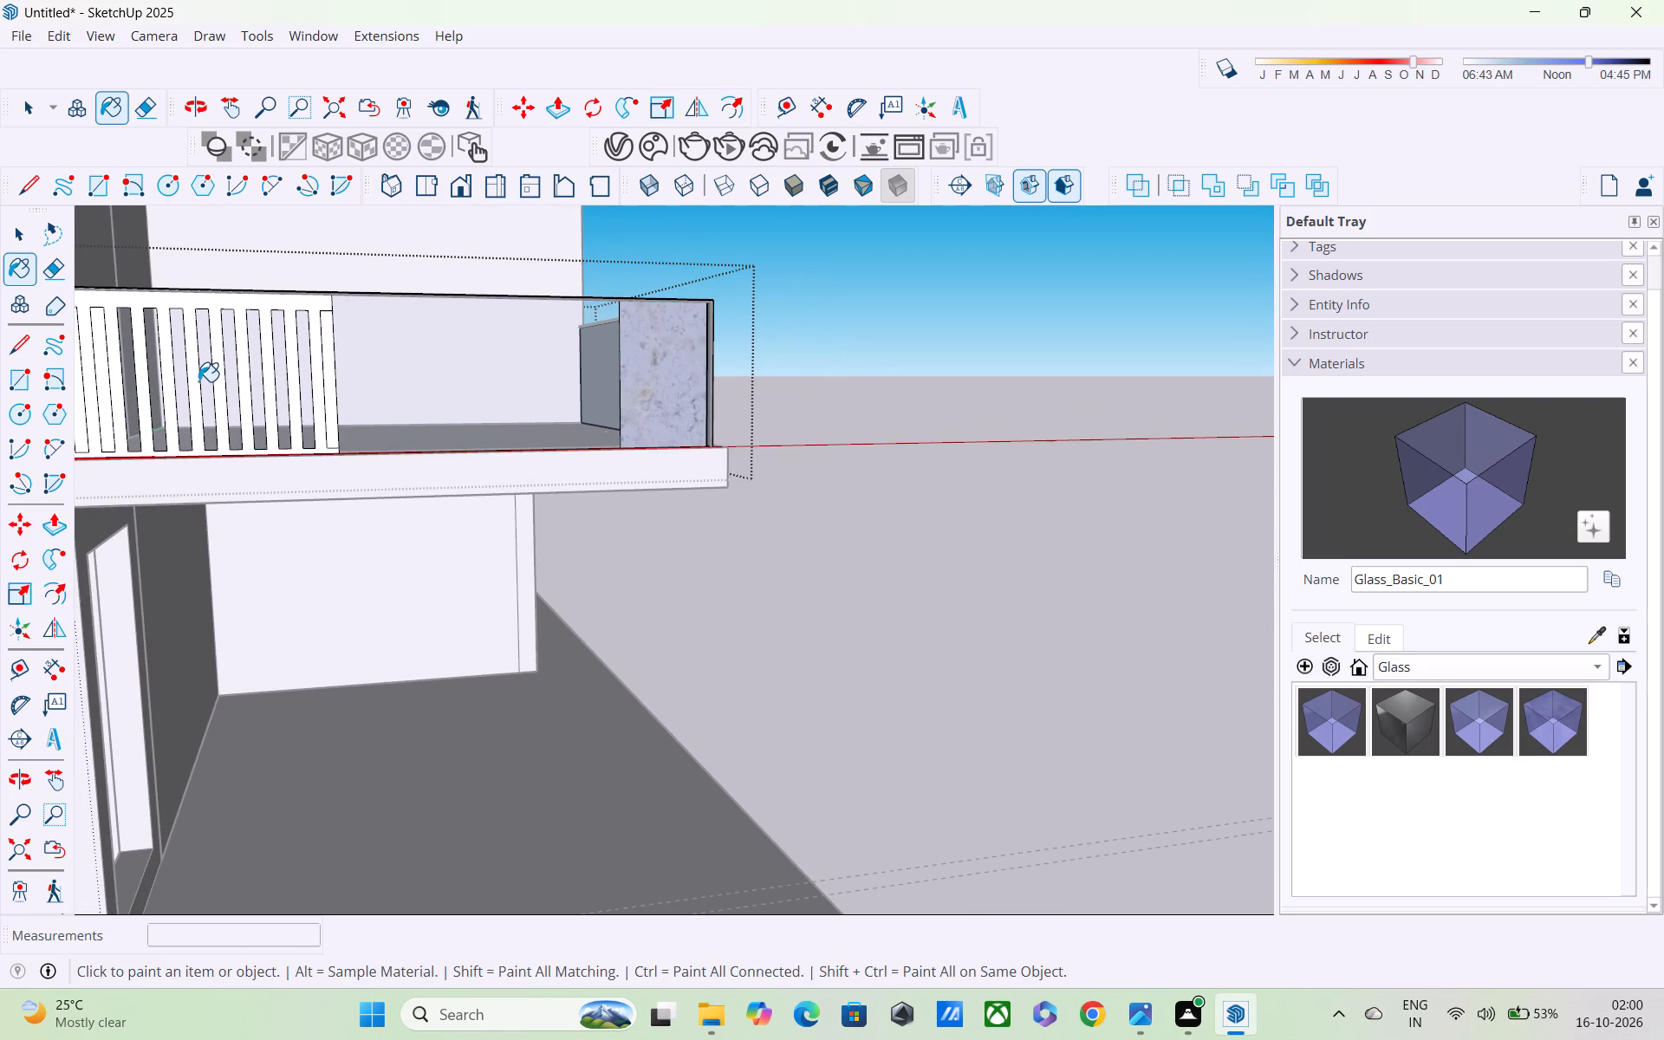
# Paint the two remaining slots at the railing's tower end with Glass_Basic_01 and leave the railing component.
pyautogui.keyDown('shift'); pyautogui.moveTo(198, 381); pyautogui.dragTo(537, 381, button='middle'); pyautogui.keyUp('shift')
pyautogui.scroll(4, 475, 374)
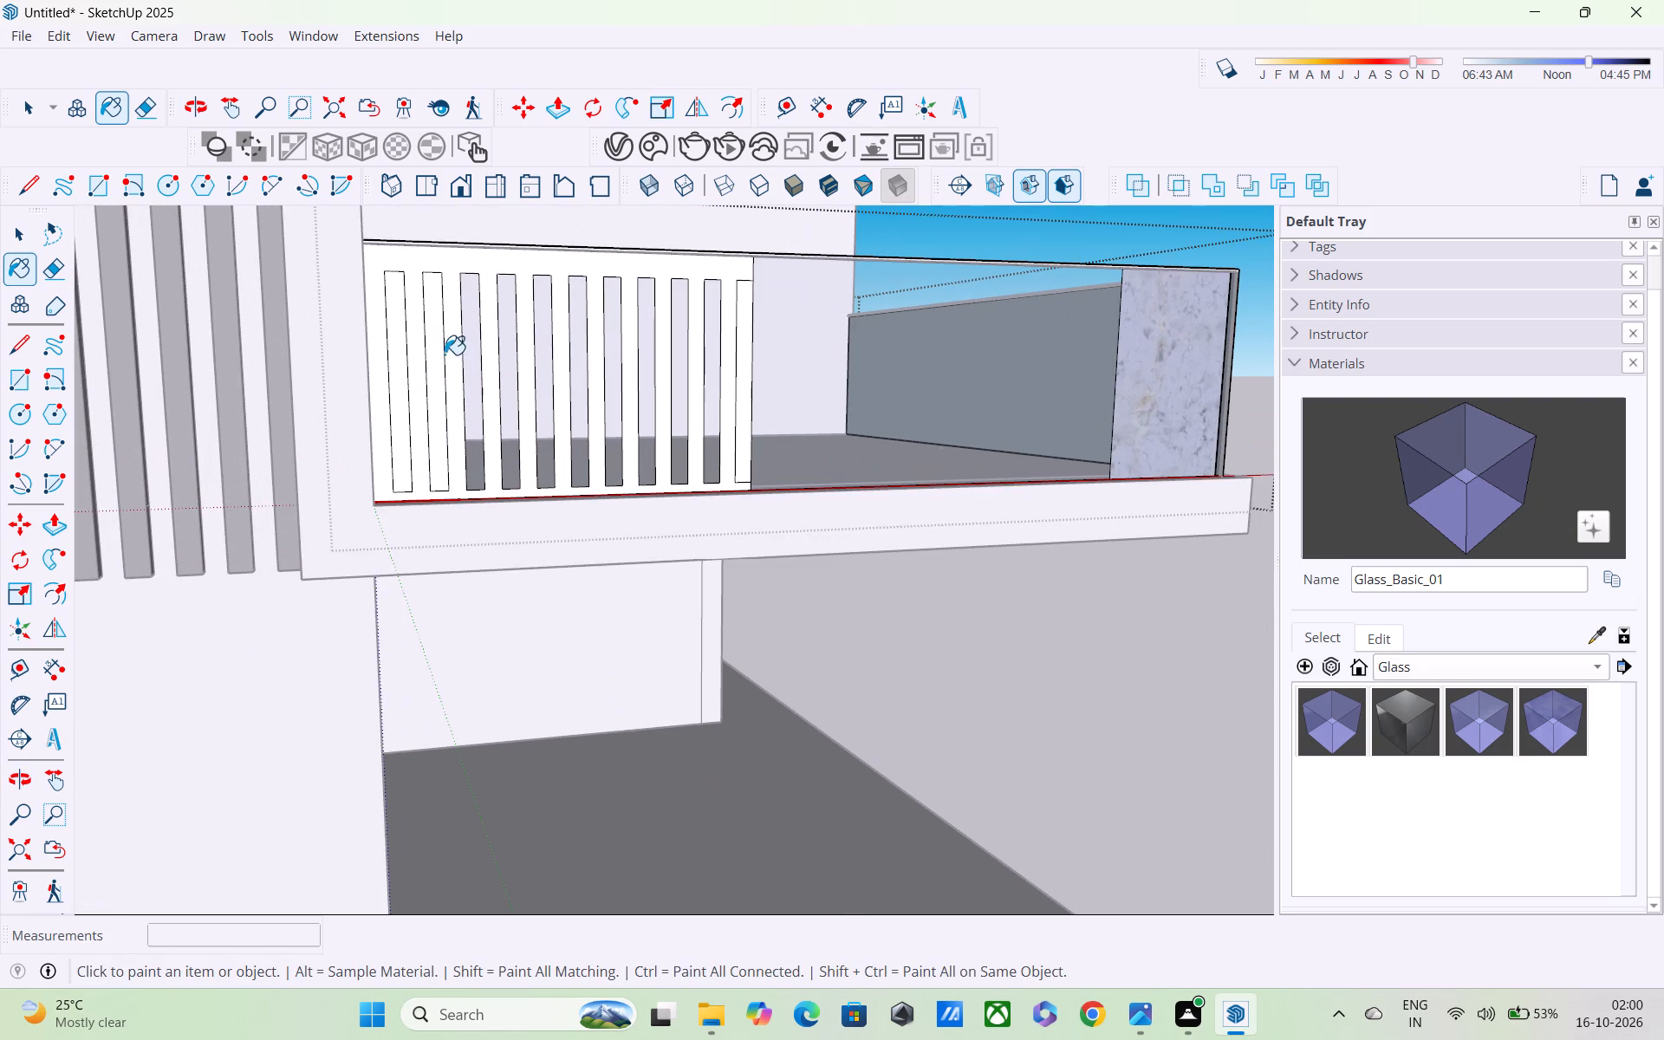
pyautogui.click(434, 342)
pyautogui.click(400, 331)
pyautogui.scroll(-6, 400, 331)
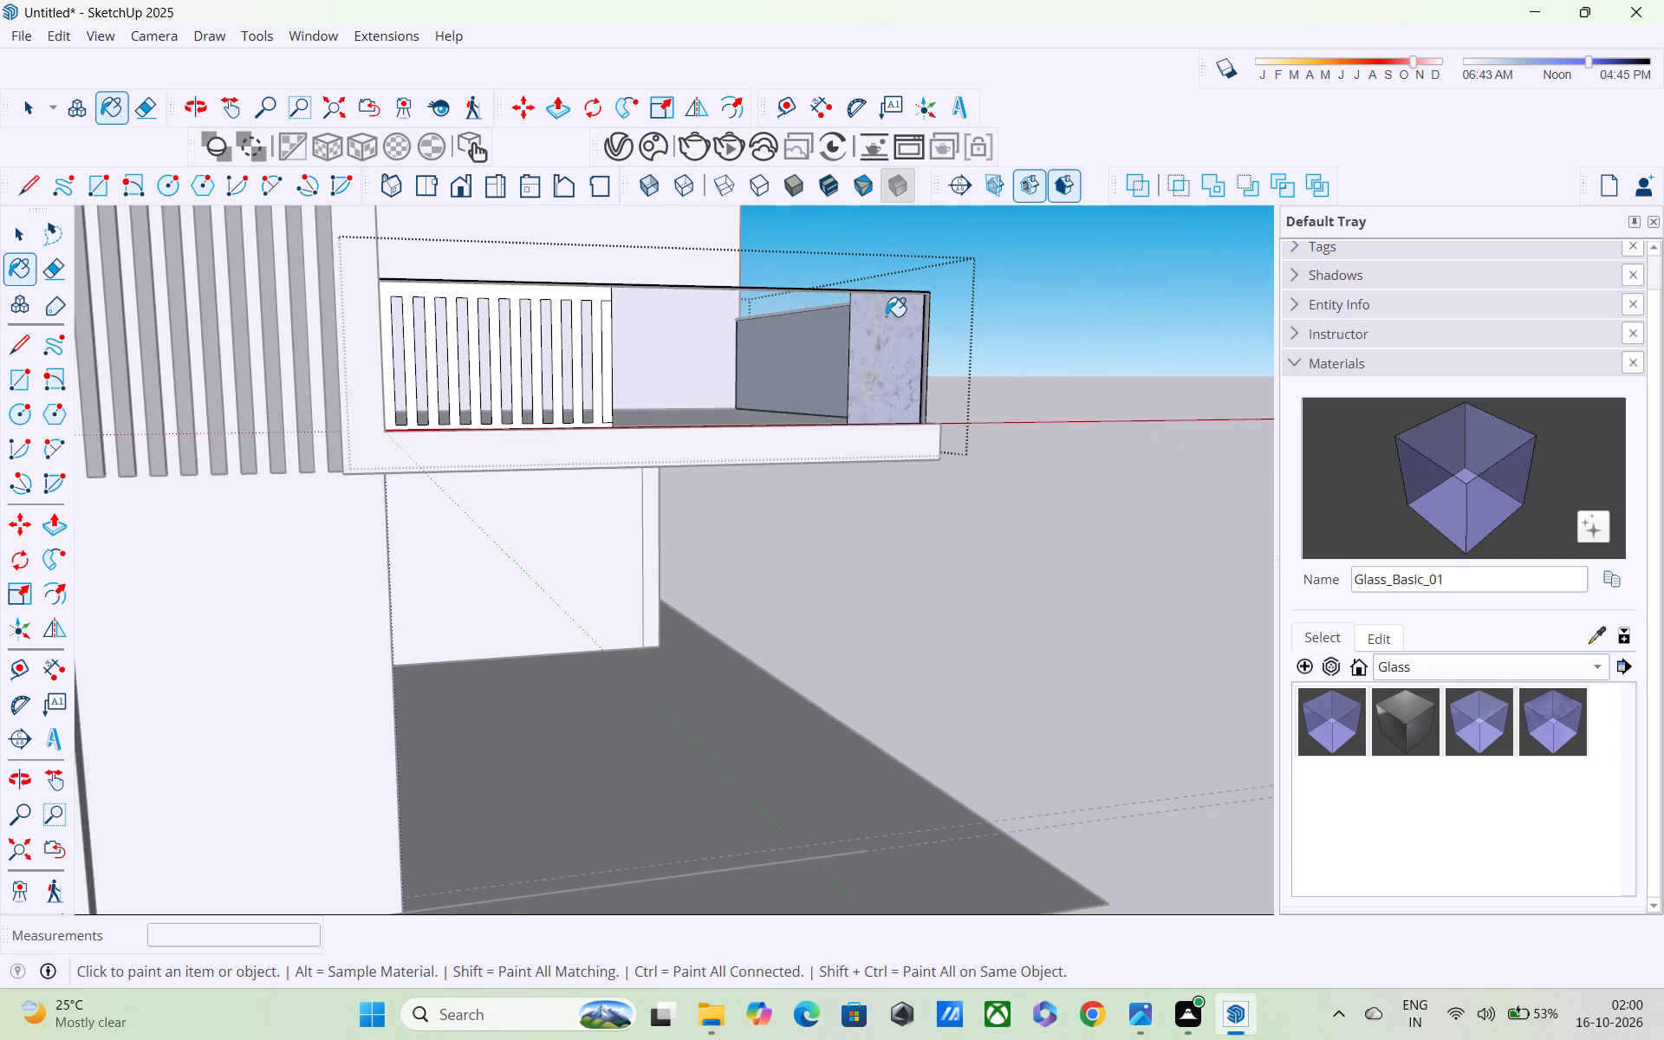
pyautogui.keyDown('shift'); pyautogui.moveTo(887, 317); pyautogui.dragTo(621, 357, button='middle'); pyautogui.keyUp('shift')
pyautogui.scroll(1, 621, 357)
pyautogui.press('space')
pyautogui.click(832, 344)
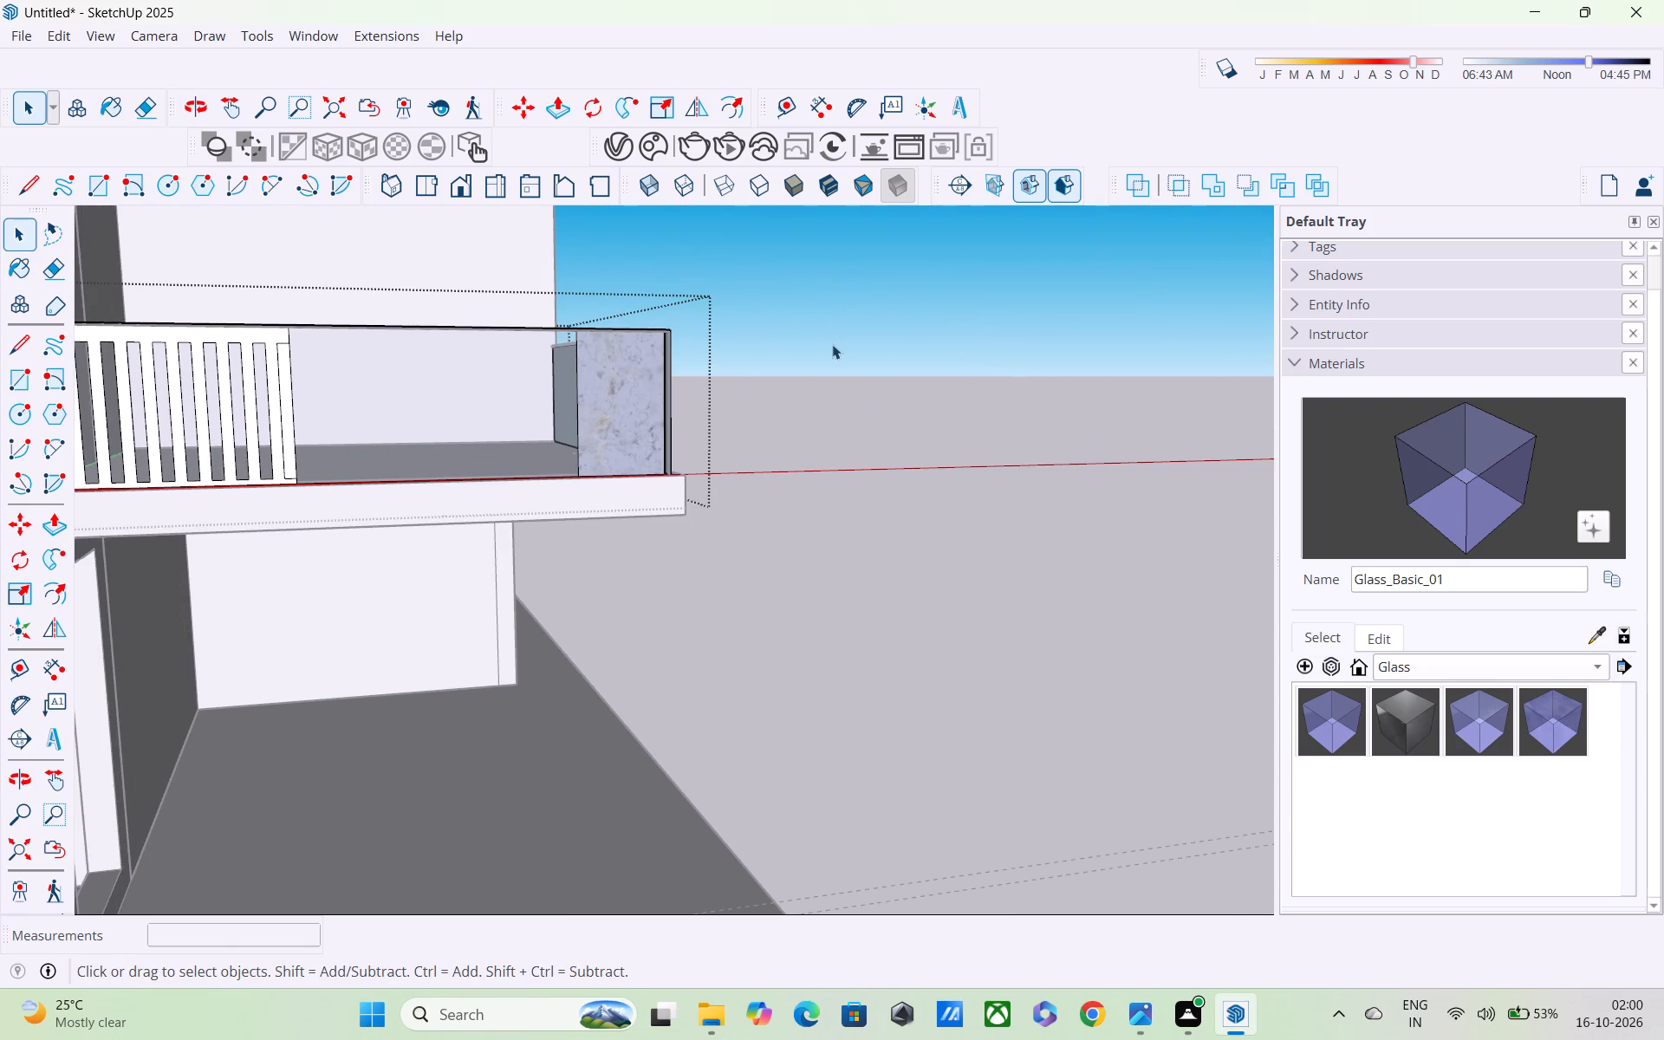
# Paint the lower balcony railing's side face, around the corner from the slotted front, with Marble_20_1K from the Stone collection.
pyautogui.scroll(-1, 849, 352)
pyautogui.moveTo(839, 380); pyautogui.dragTo(671, 457, button='middle')
pyautogui.scroll(-7, 666, 445)
pyautogui.moveTo(713, 380); pyautogui.dragTo(588, 252, button='middle')
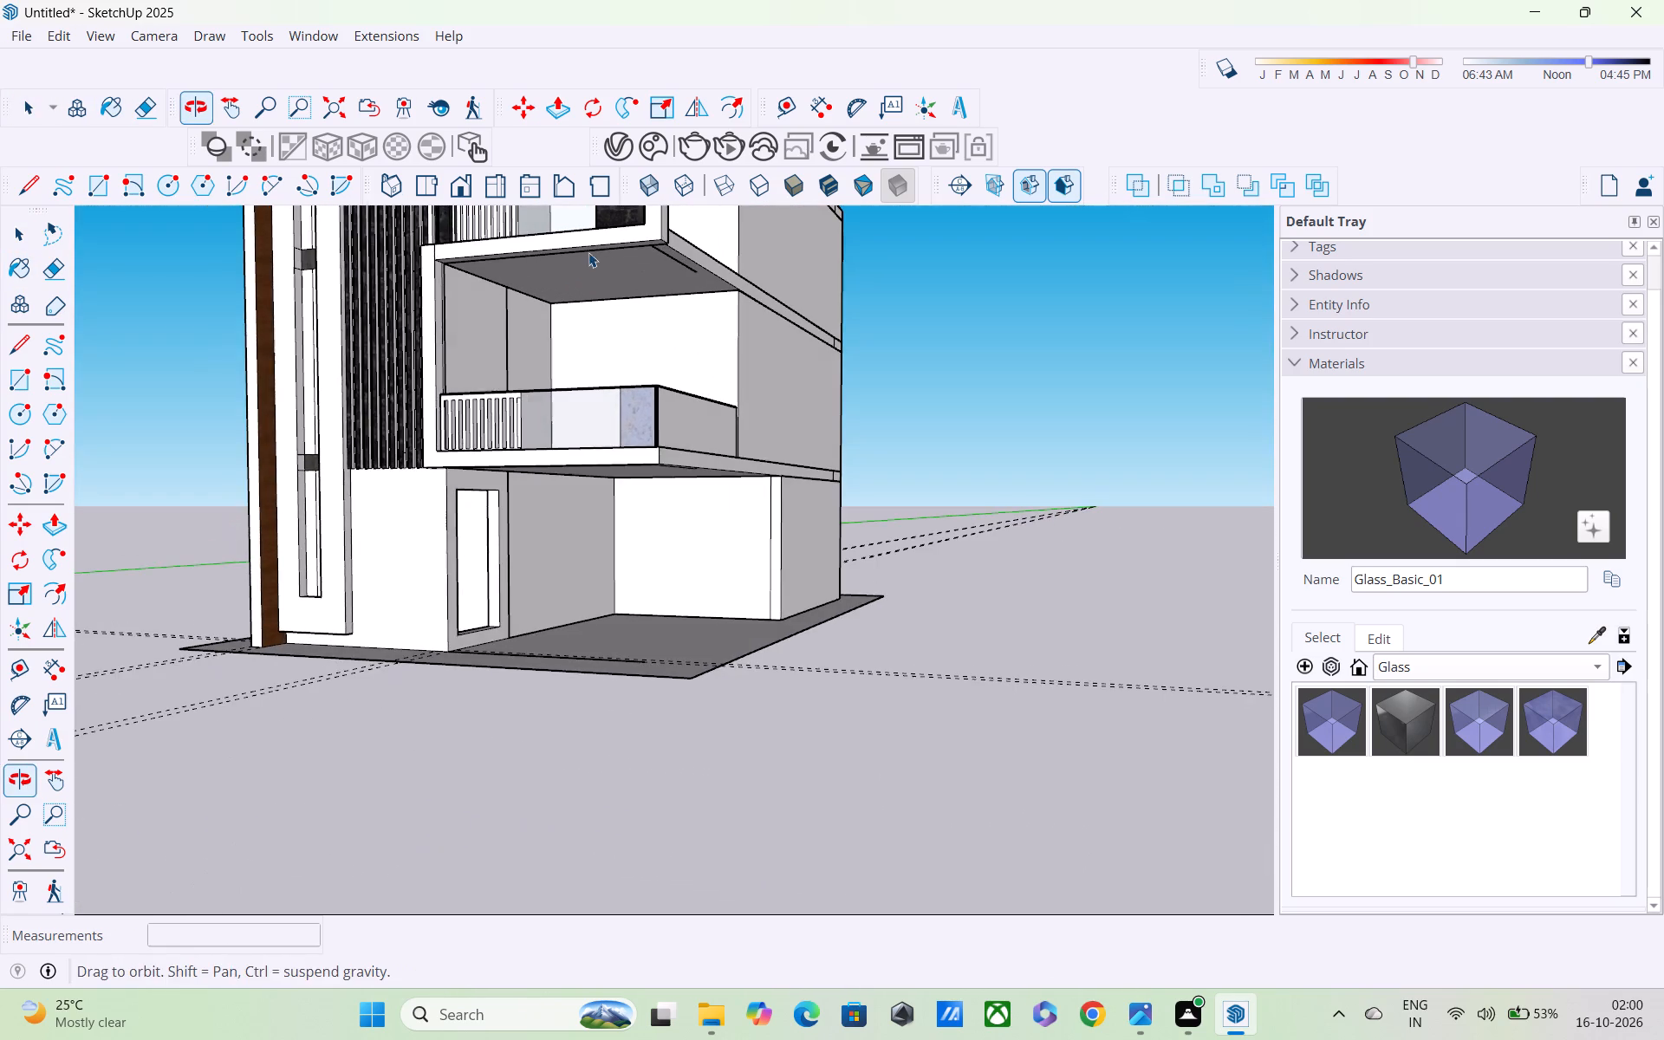
pyautogui.scroll(1, 647, 354)
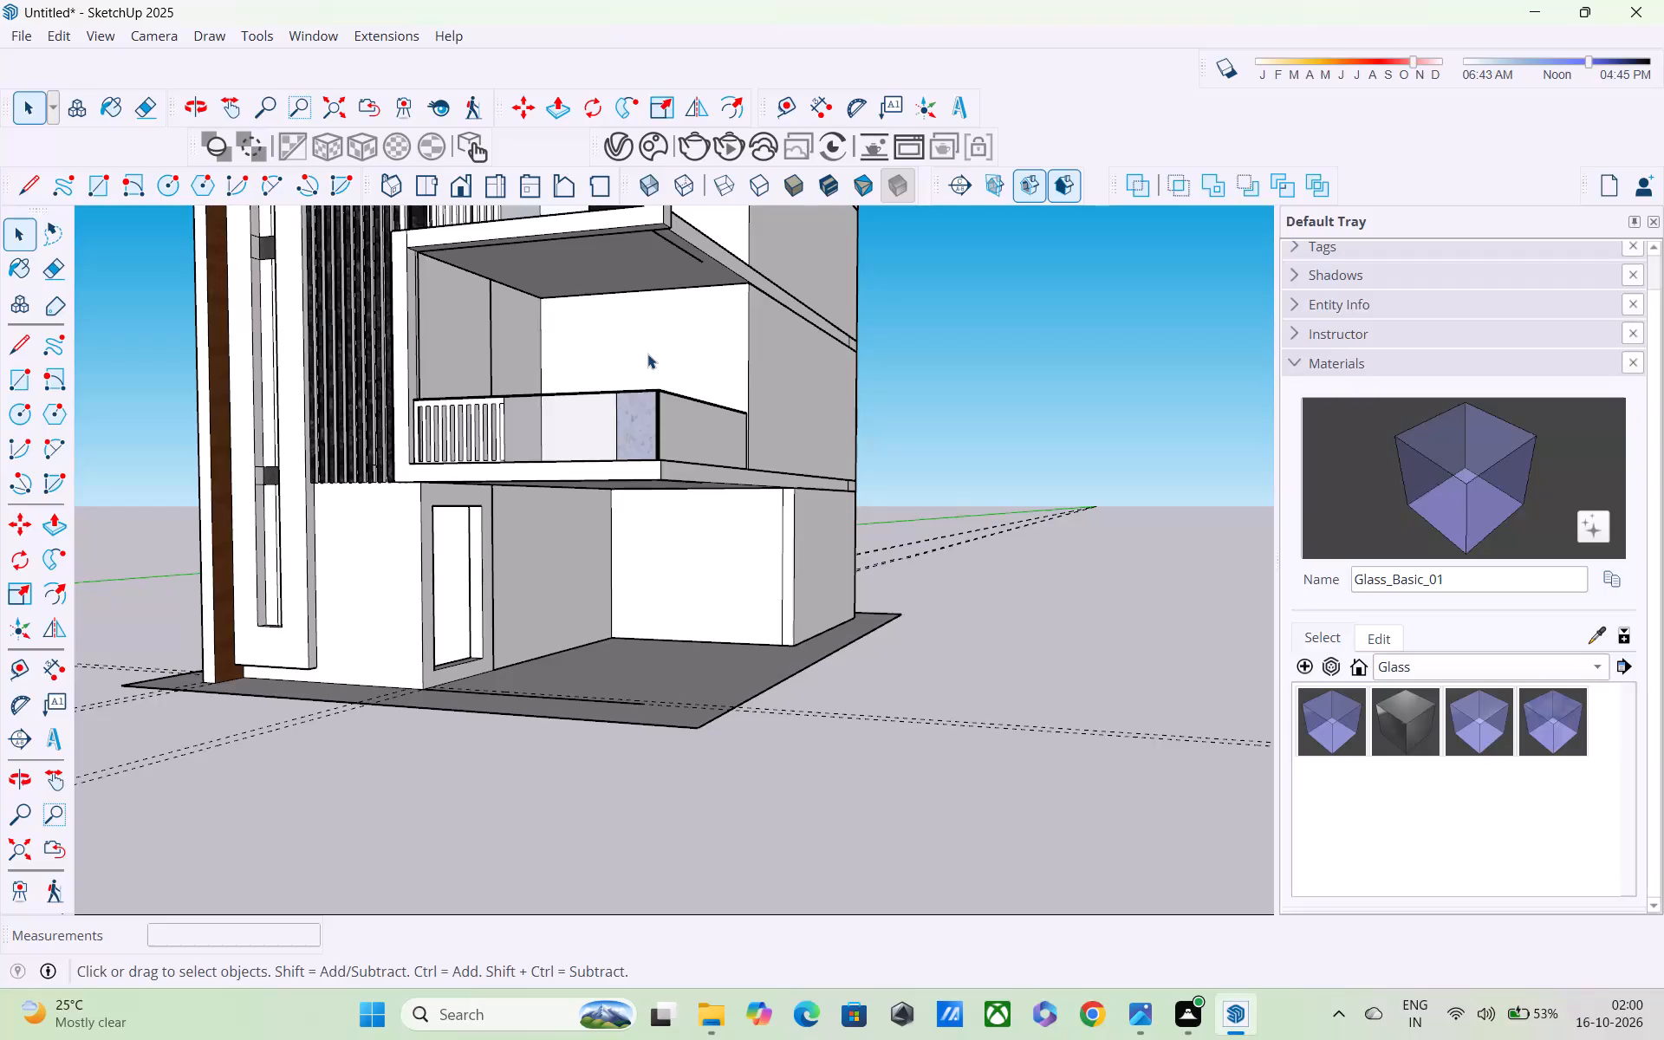
pyautogui.click(1408, 675)
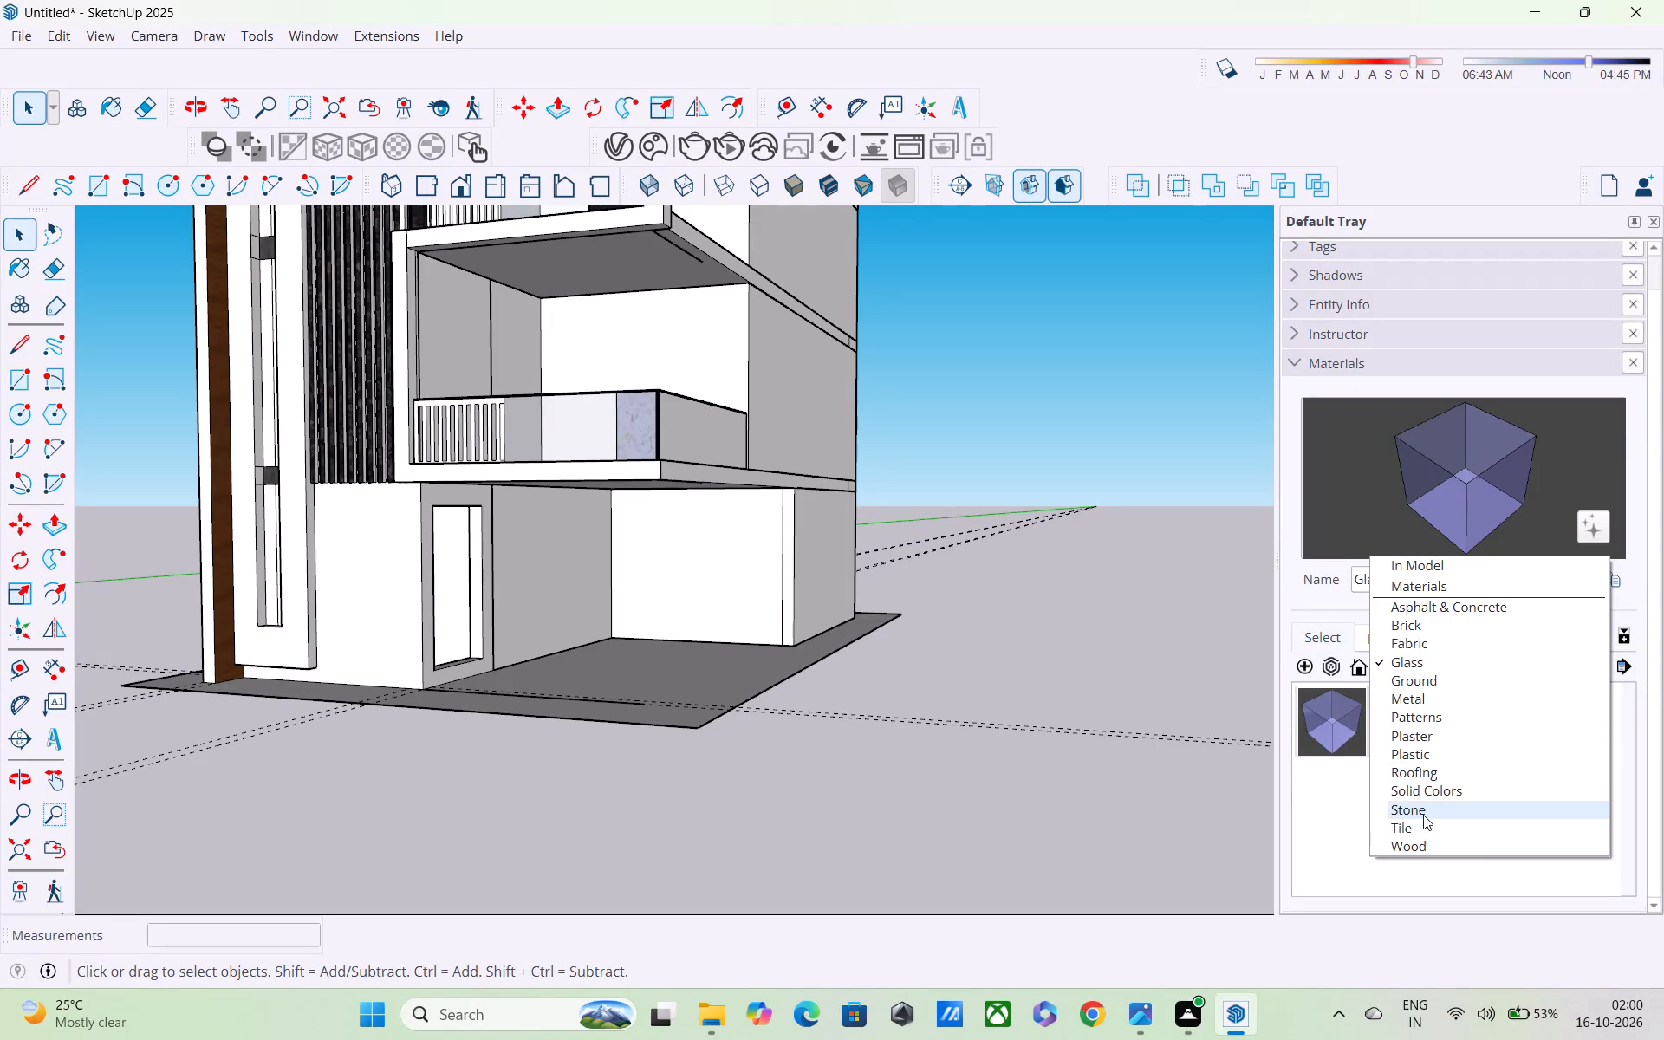
pyautogui.click(1424, 812)
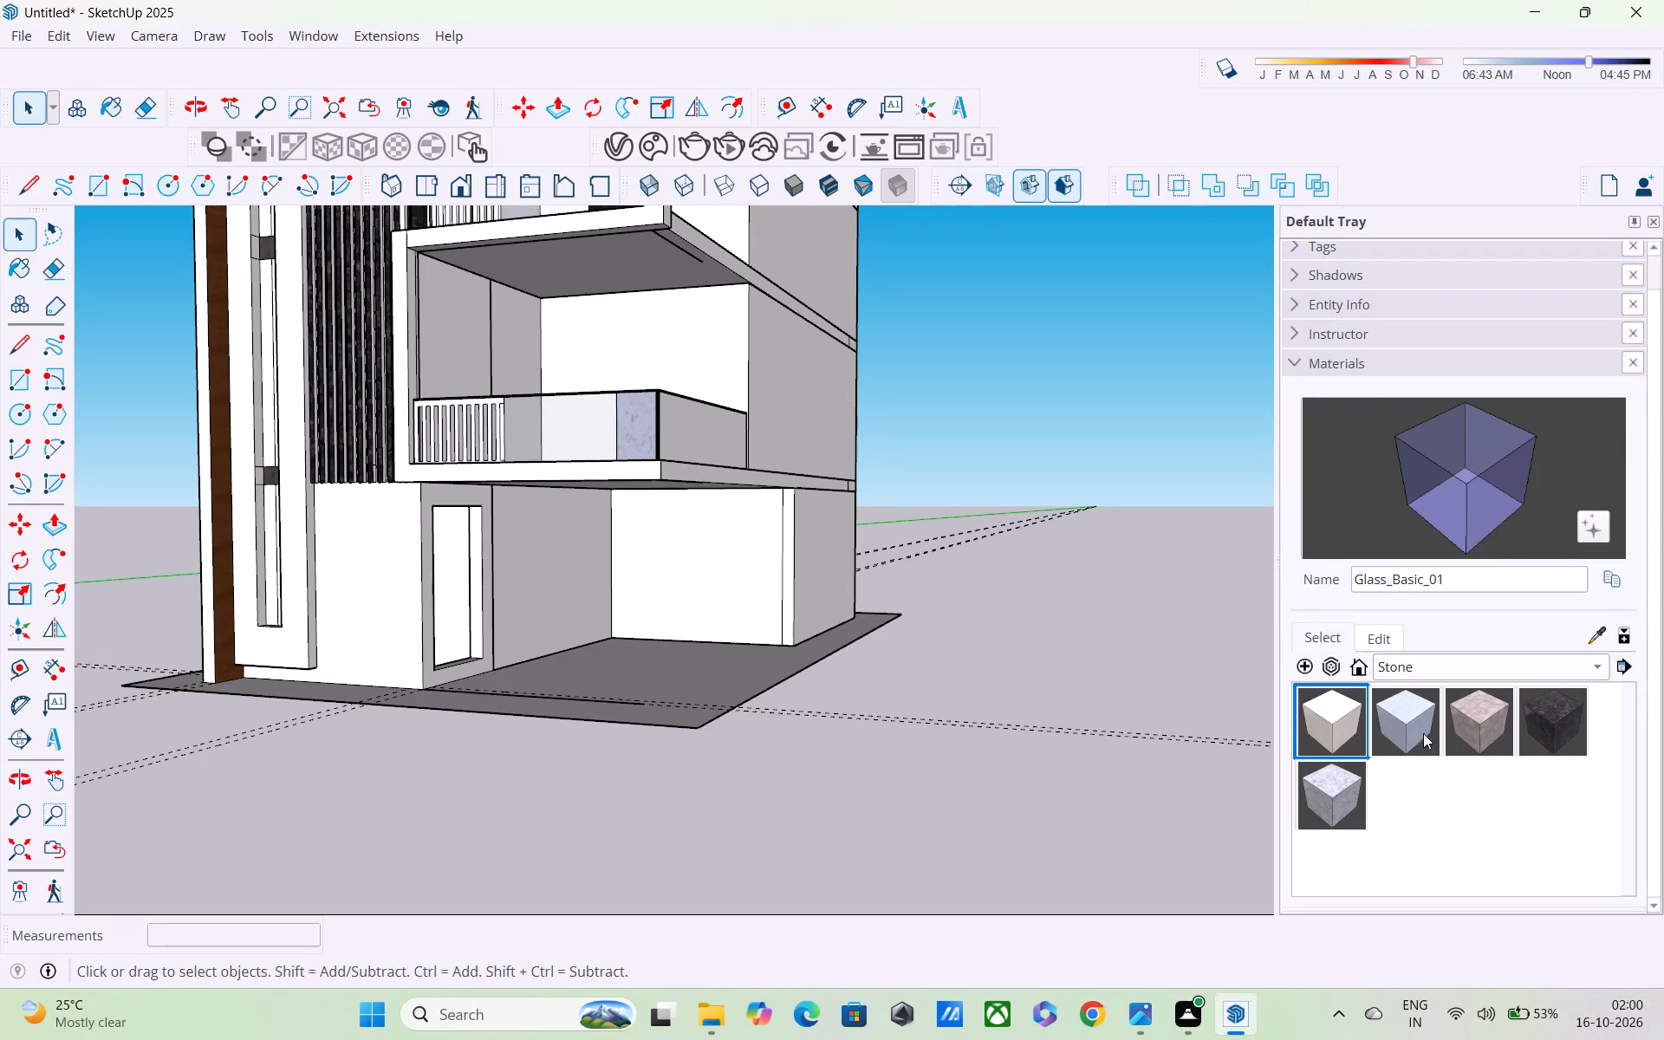
pyautogui.click(1335, 780)
pyautogui.moveTo(930, 627); pyautogui.dragTo(777, 657, button='middle')
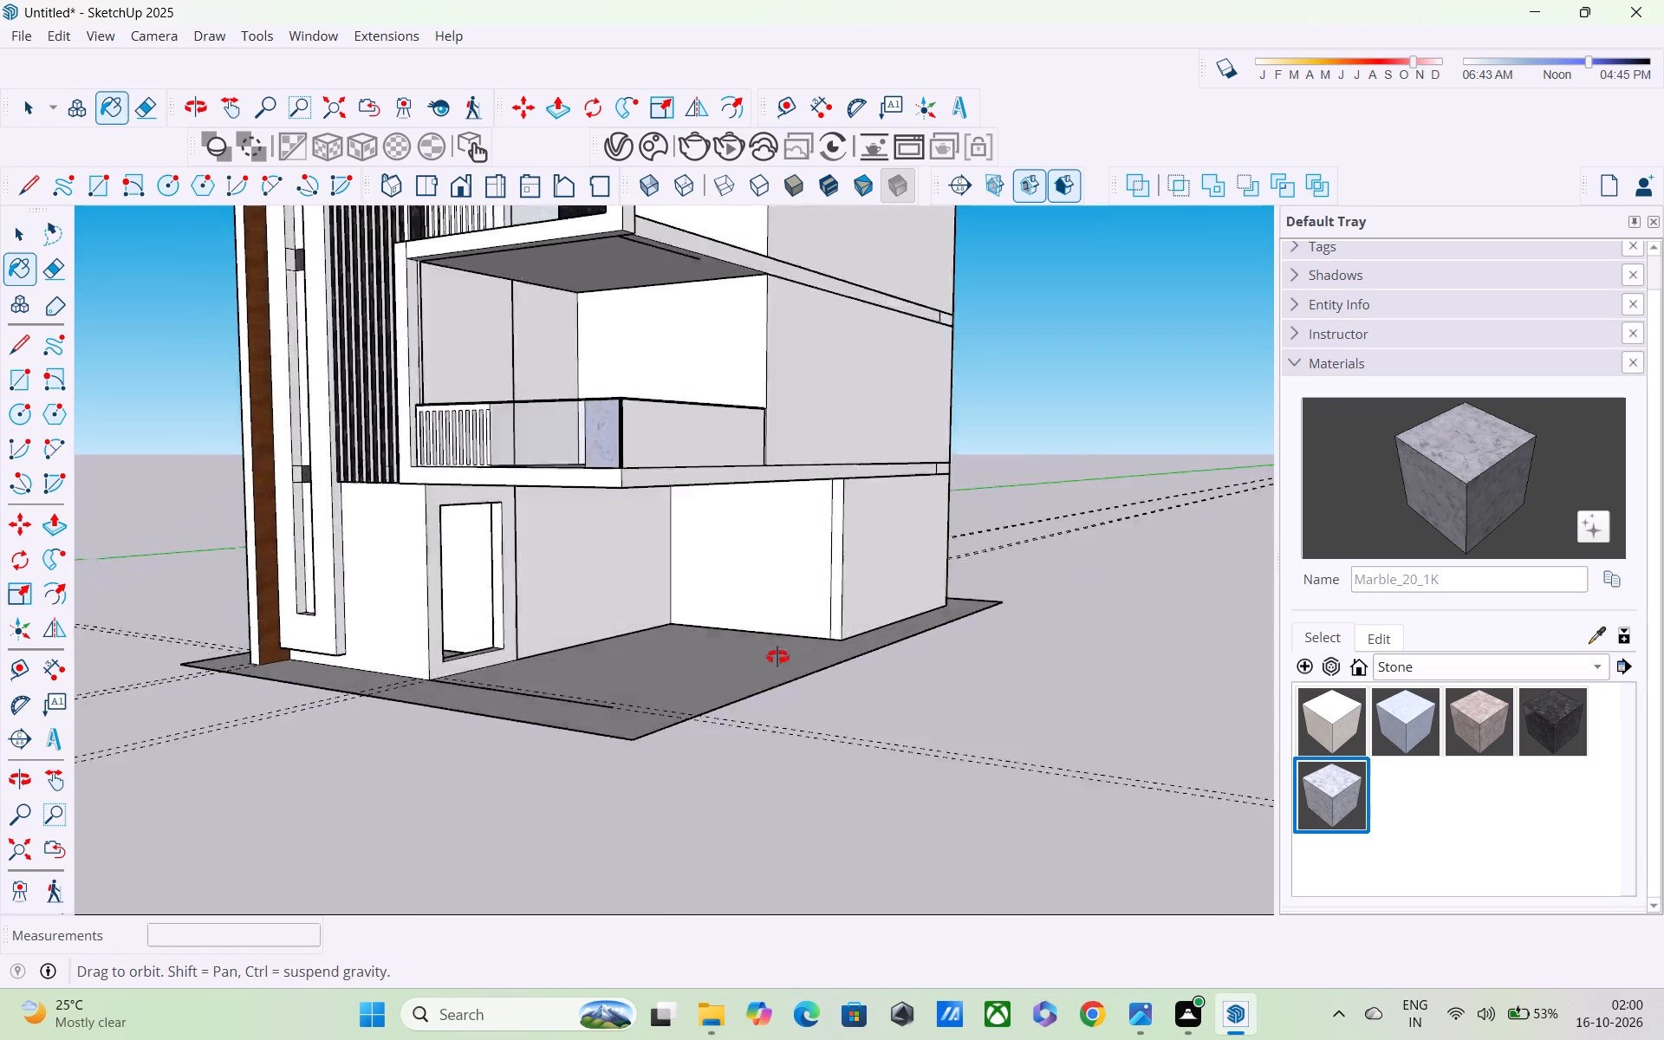
pyautogui.moveTo(777, 657); pyautogui.dragTo(393, 675, button='middle')
pyautogui.scroll(3, 491, 483)
pyautogui.click(660, 414)
# Examine the painted lower railing from the front and side, and compare it with the balconies above.
pyautogui.moveTo(748, 466); pyautogui.dragTo(1086, 496, button='middle')
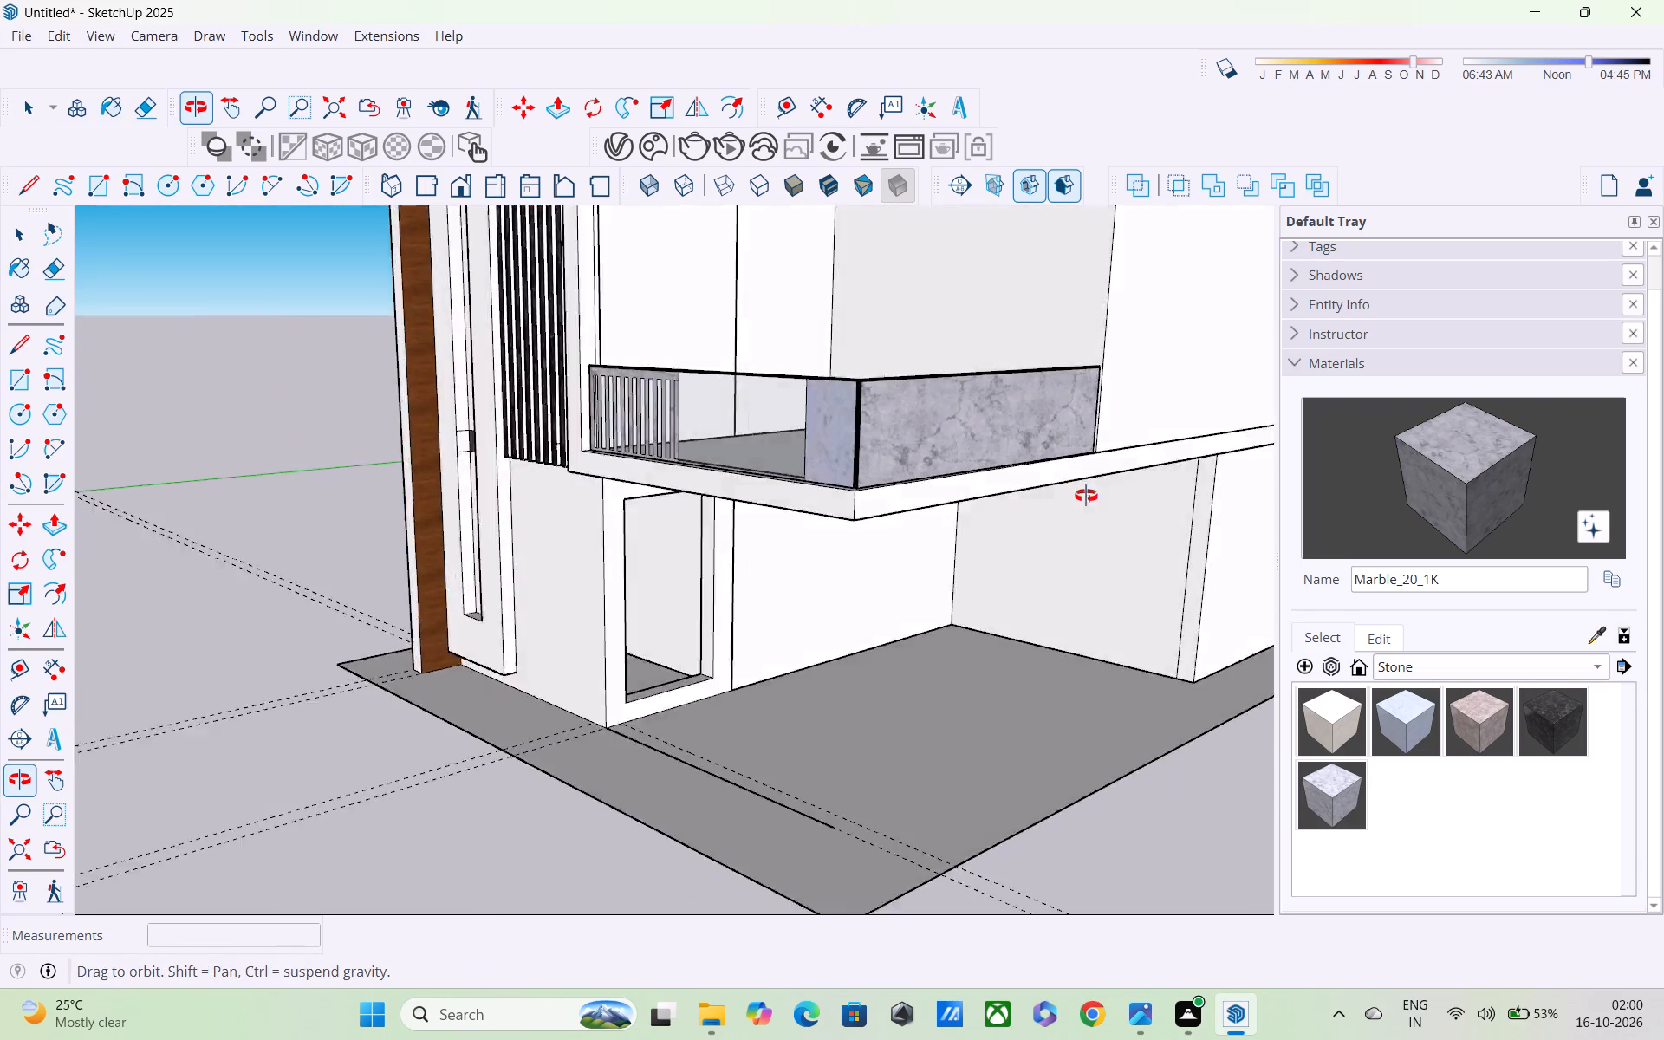
pyautogui.moveTo(1086, 496); pyautogui.dragTo(1183, 492, button='middle')
pyautogui.scroll(-2, 1165, 496)
pyautogui.moveTo(1050, 453); pyautogui.dragTo(1206, 490, button='middle')
pyautogui.scroll(-4, 1013, 432)
pyautogui.moveTo(950, 389); pyautogui.dragTo(960, 318, button='middle')
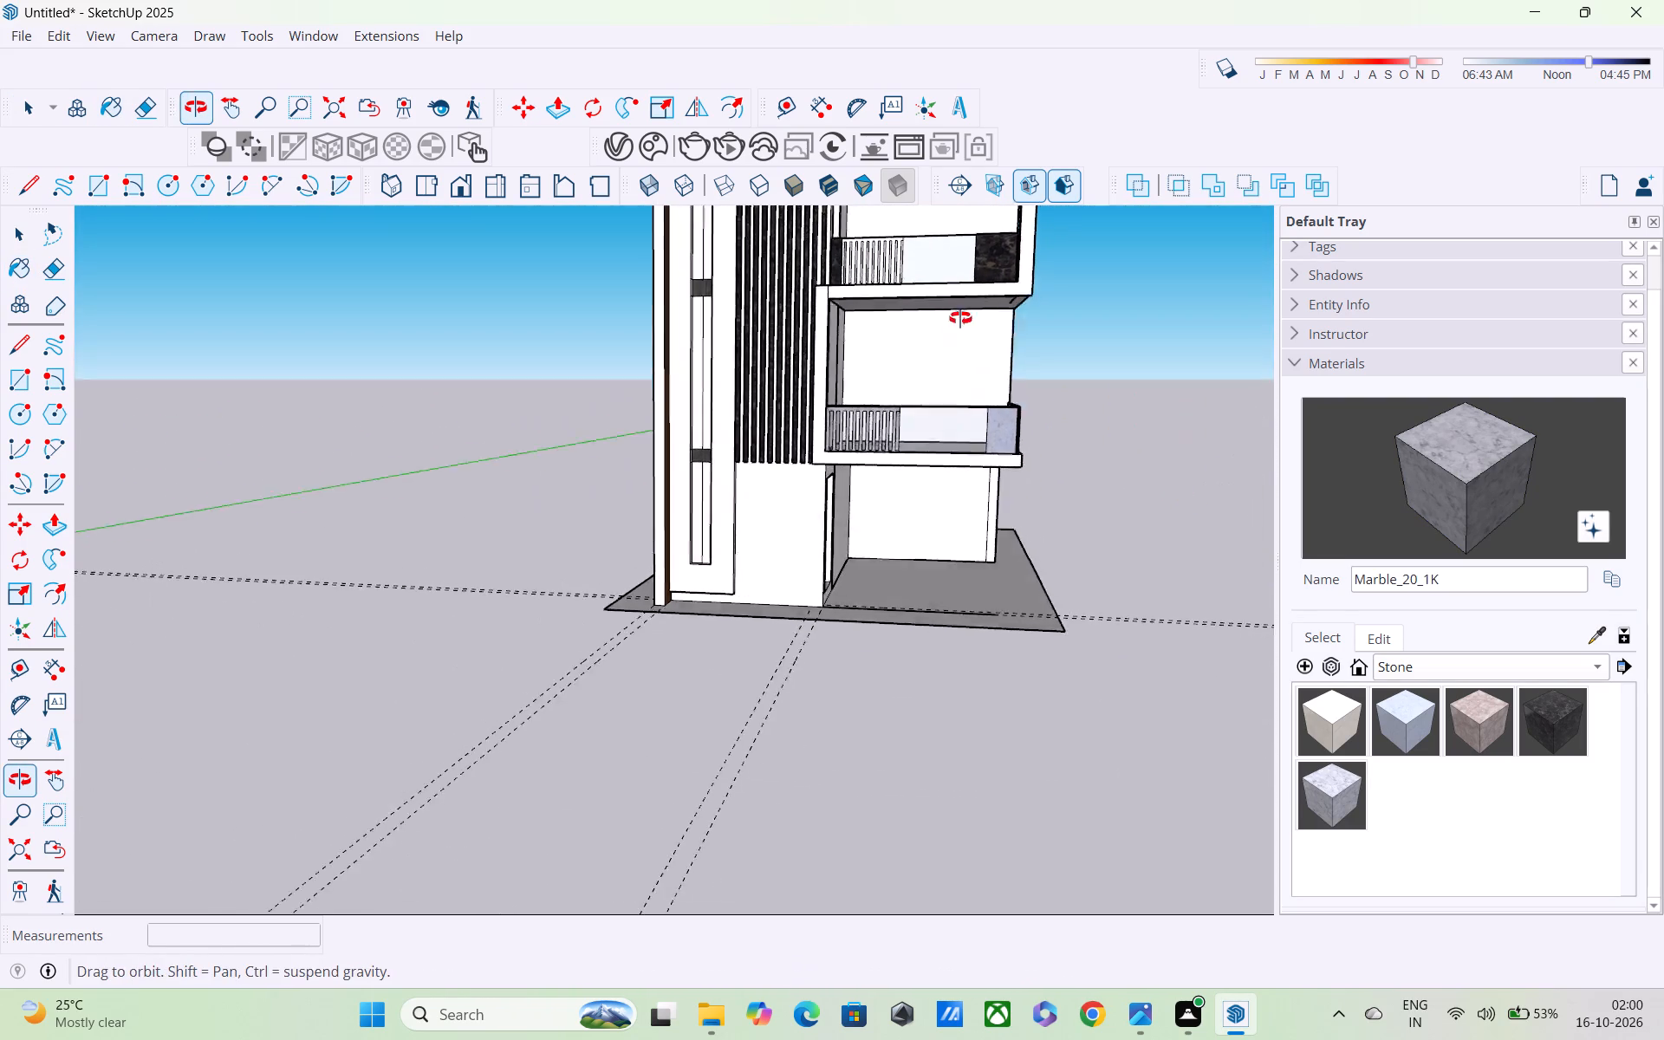
pyautogui.moveTo(960, 318); pyautogui.dragTo(965, 290, button='middle')
pyautogui.scroll(-4, 965, 289)
pyautogui.moveTo(1025, 803); pyautogui.dragTo(1009, 829, button='middle')
pyautogui.keyDown('shift'); pyautogui.moveTo(921, 498); pyautogui.dragTo(927, 522, button='middle'); pyautogui.keyUp('shift')
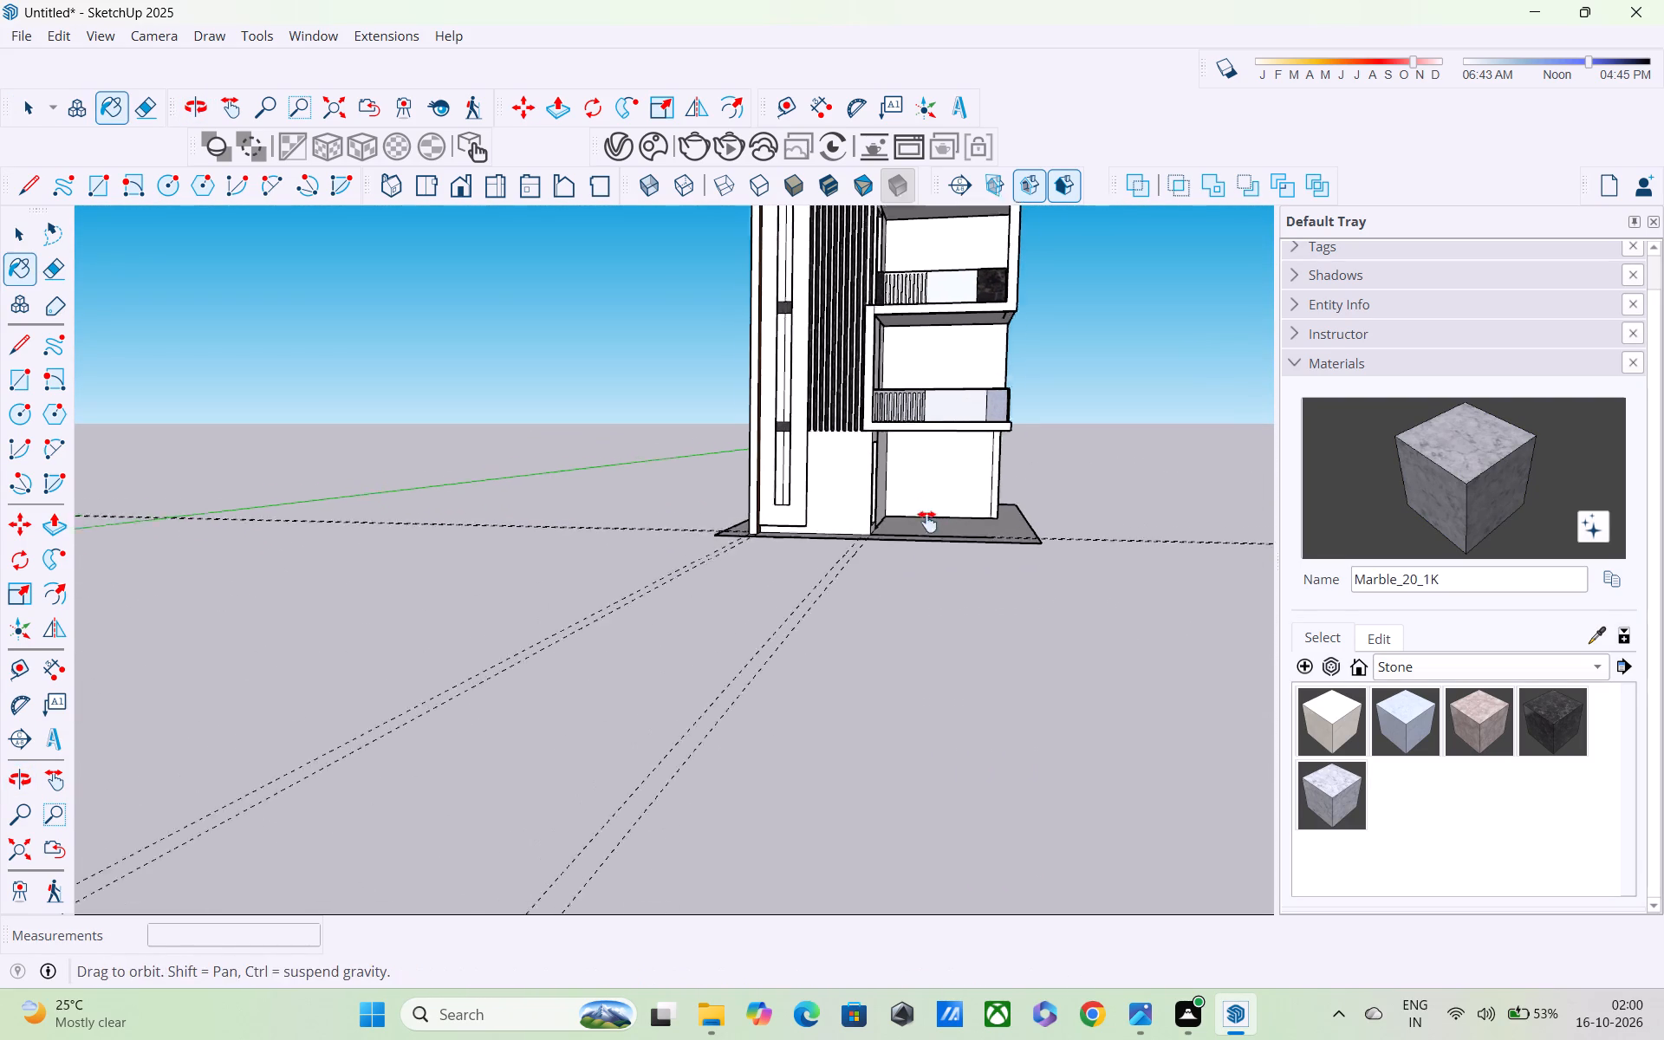
pyautogui.keyDown('shift'); pyautogui.moveTo(927, 522); pyautogui.dragTo(935, 572, button='middle'); pyautogui.keyUp('shift')
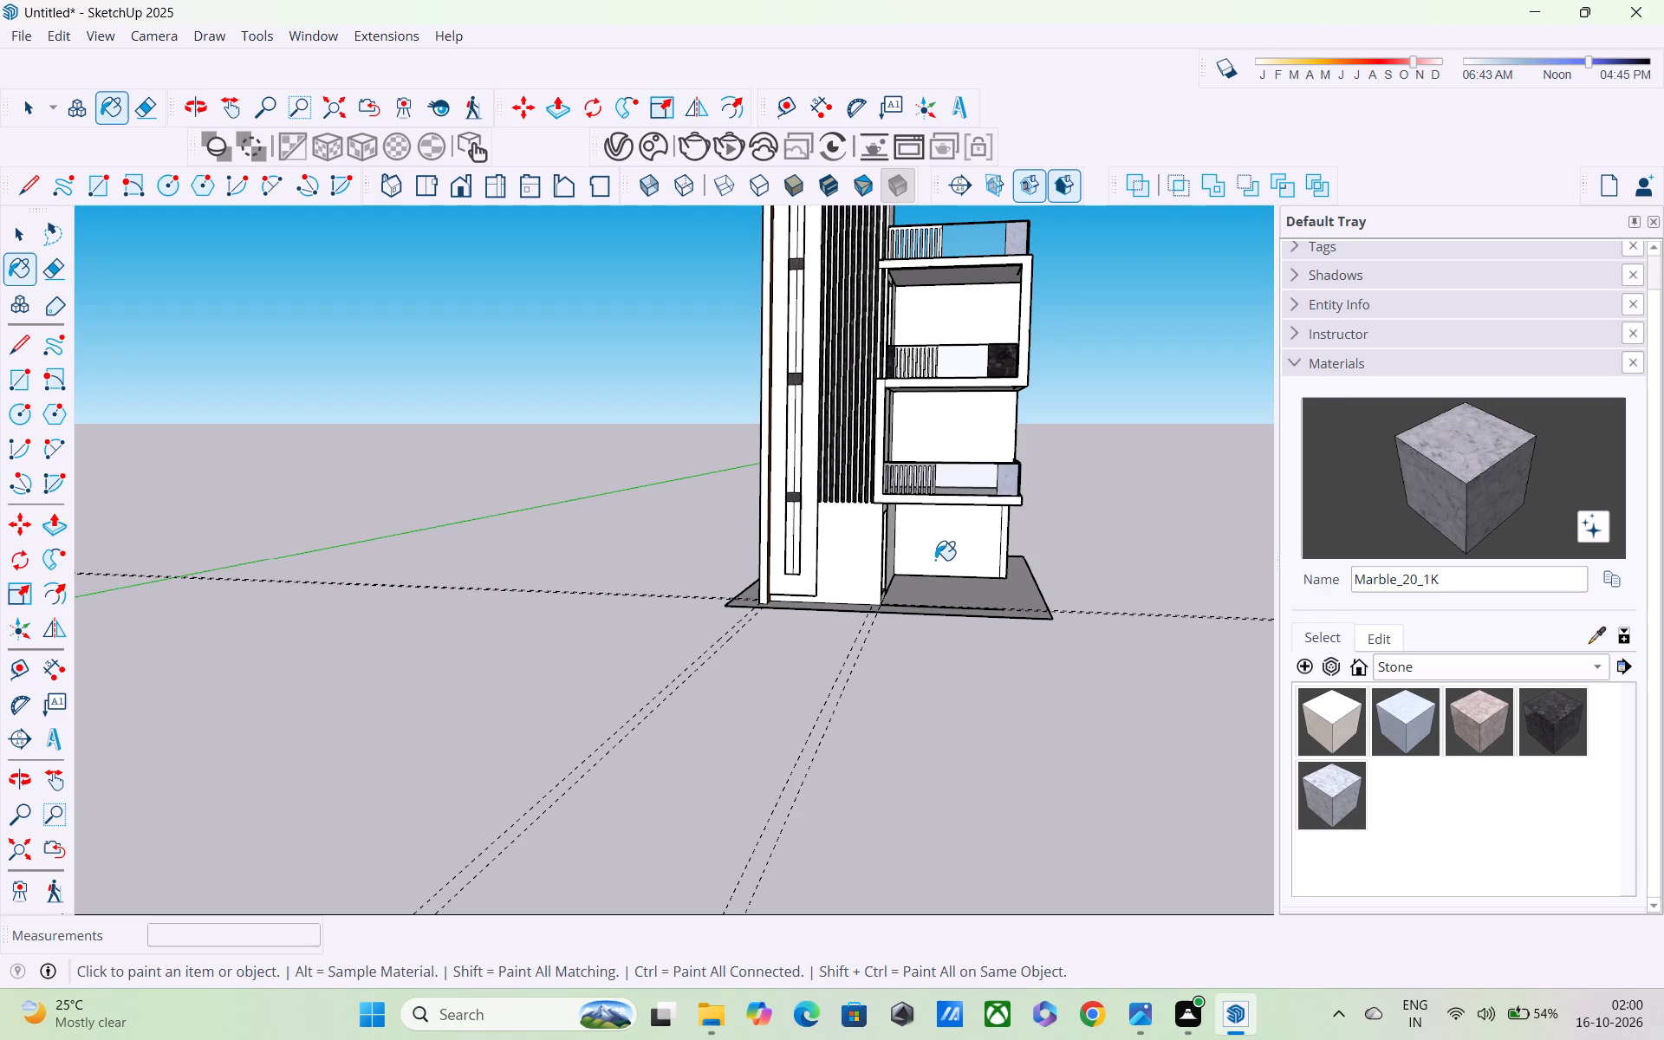
pyautogui.scroll(2, 822, 536)
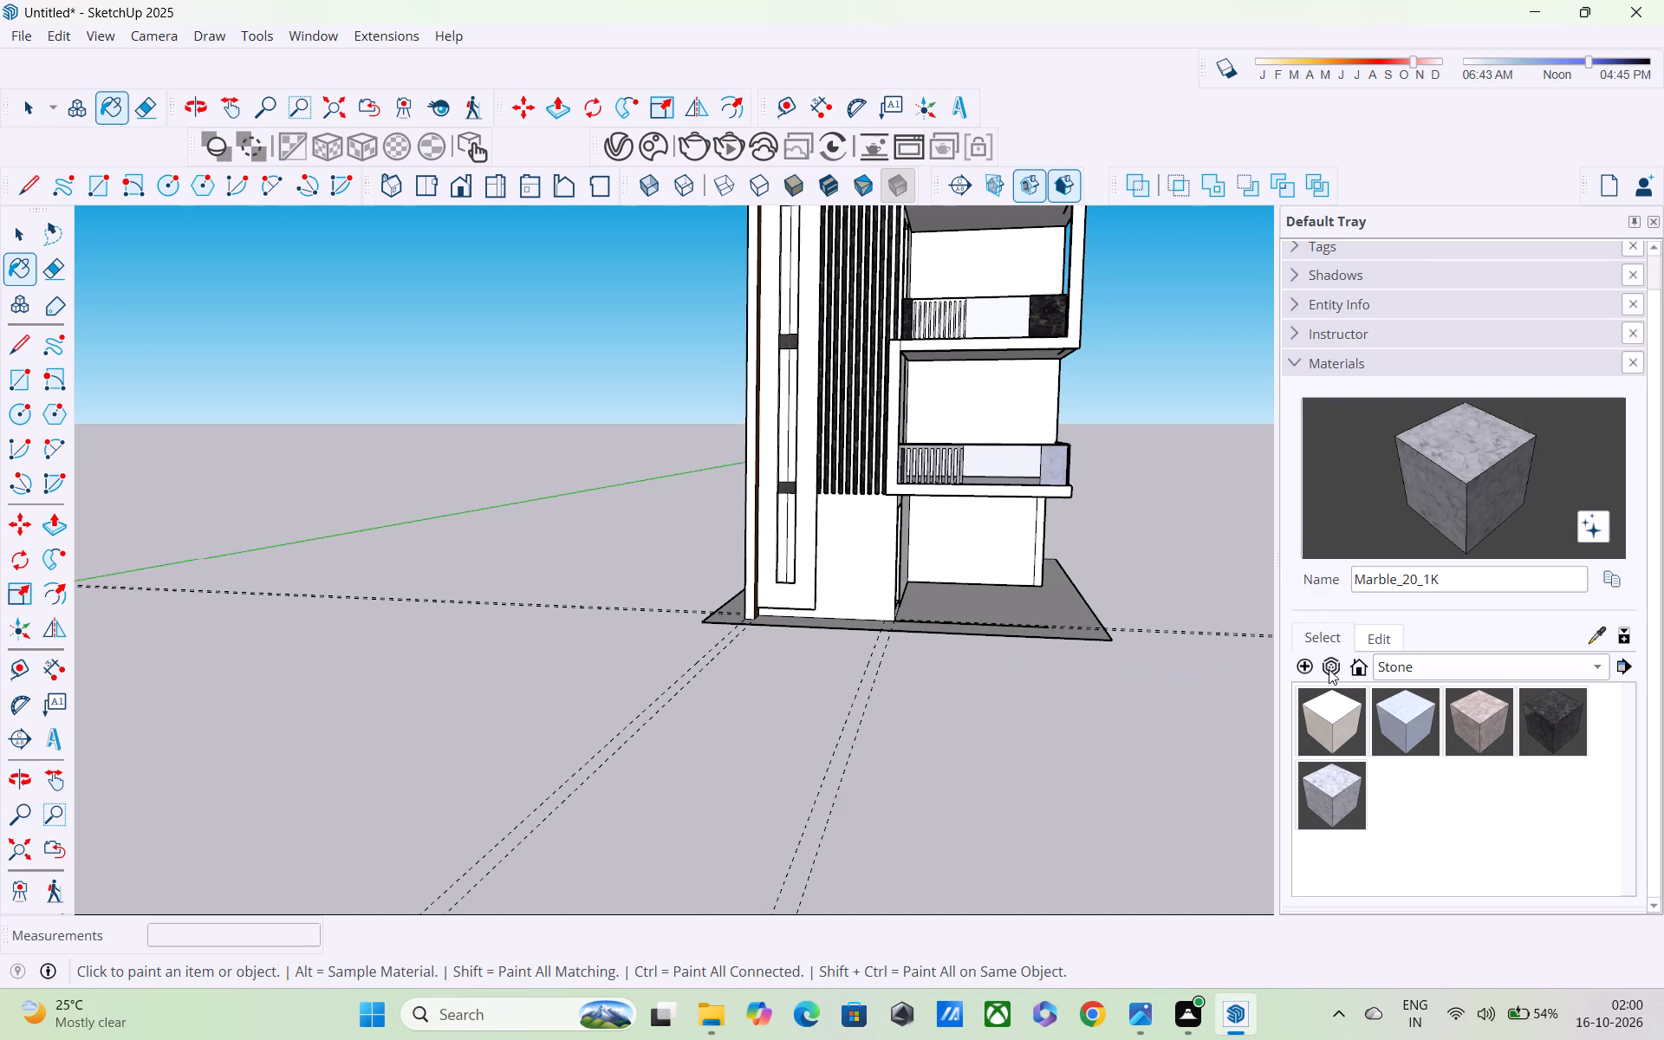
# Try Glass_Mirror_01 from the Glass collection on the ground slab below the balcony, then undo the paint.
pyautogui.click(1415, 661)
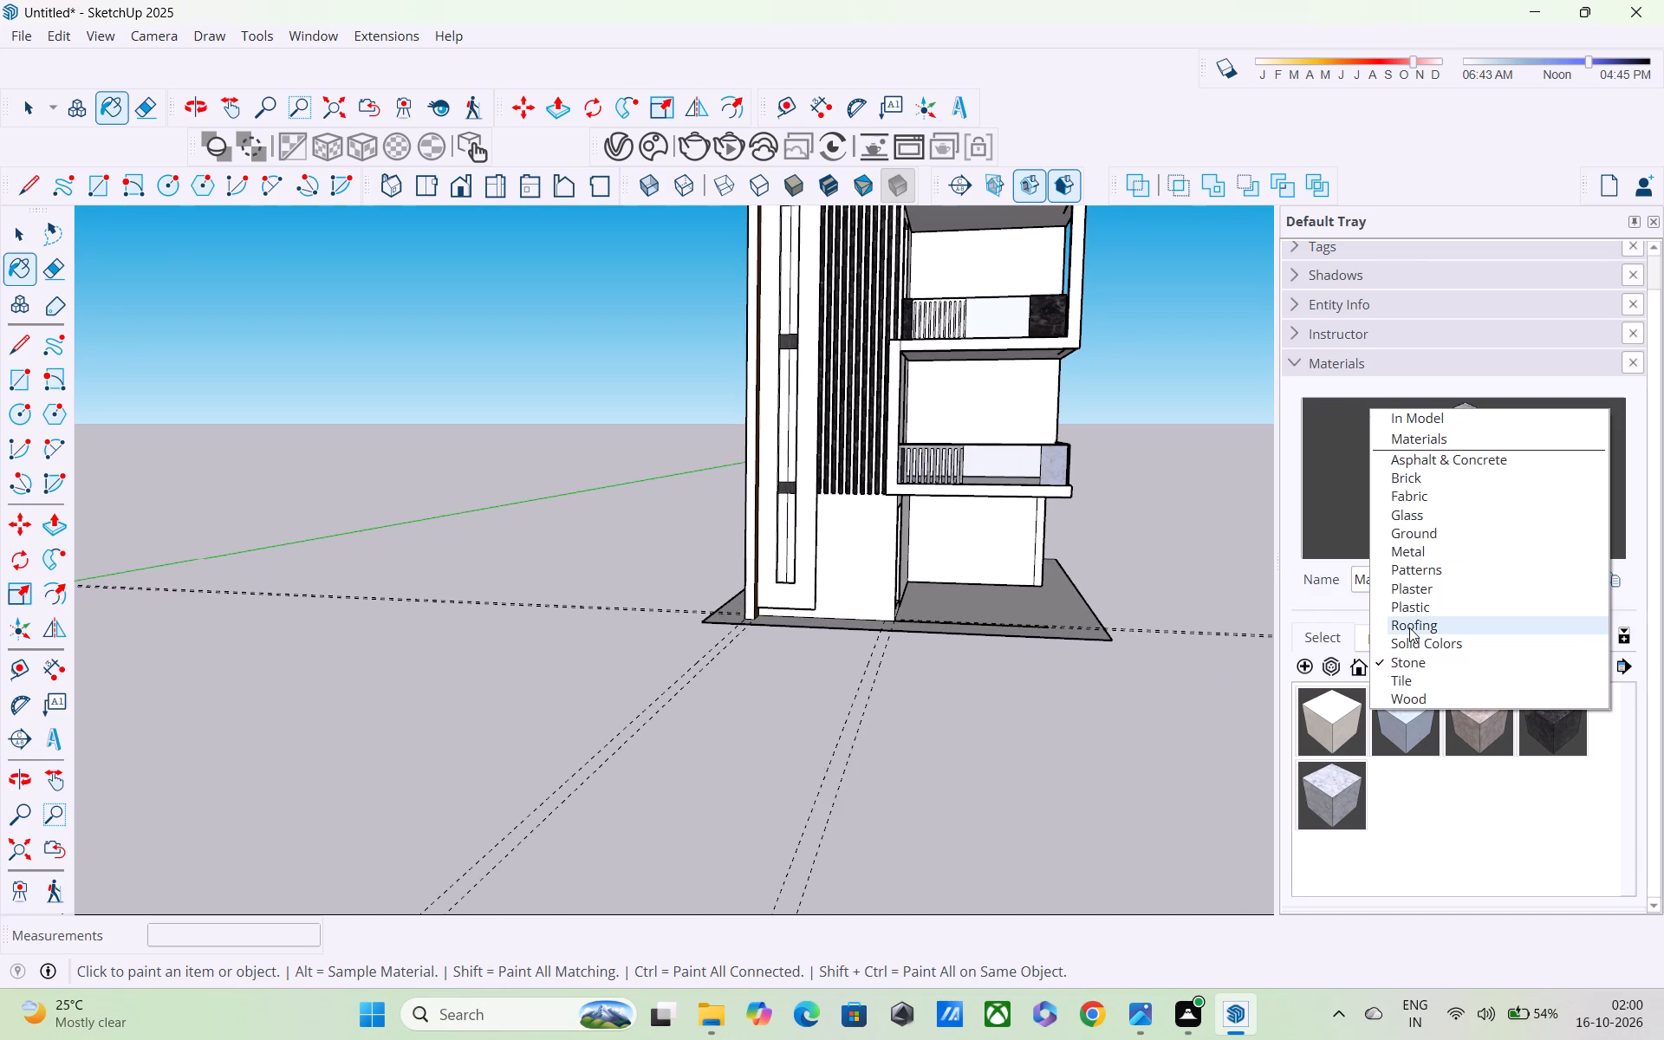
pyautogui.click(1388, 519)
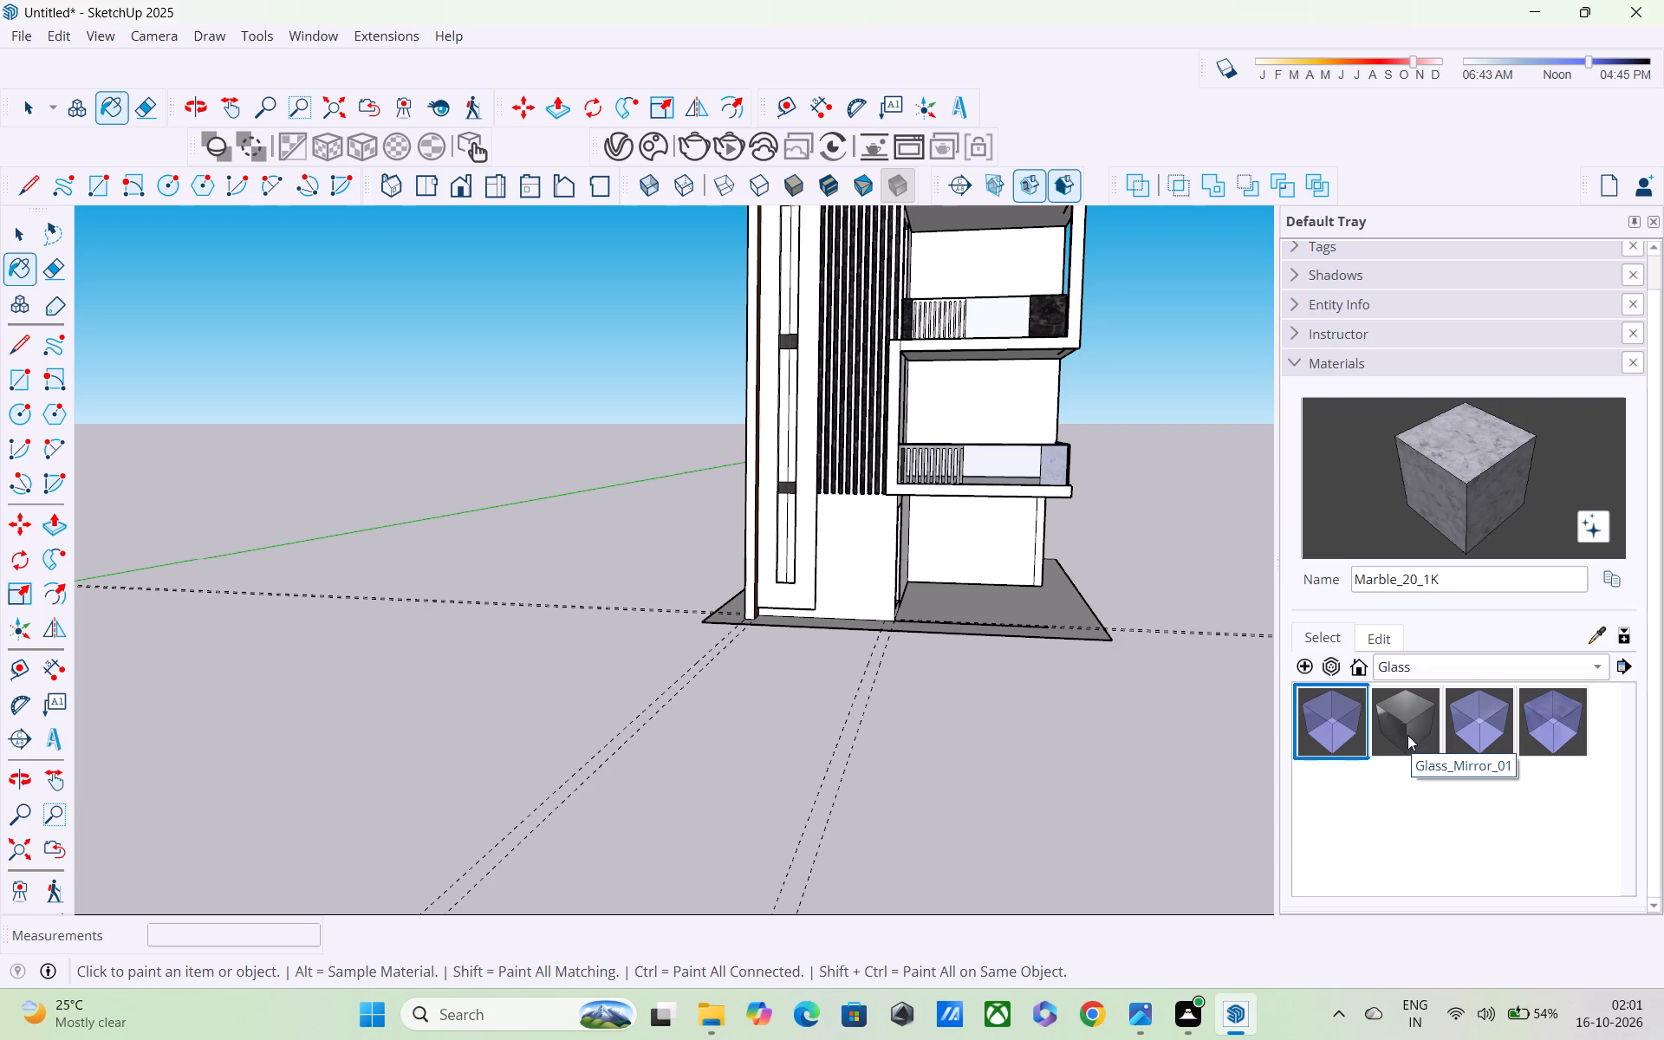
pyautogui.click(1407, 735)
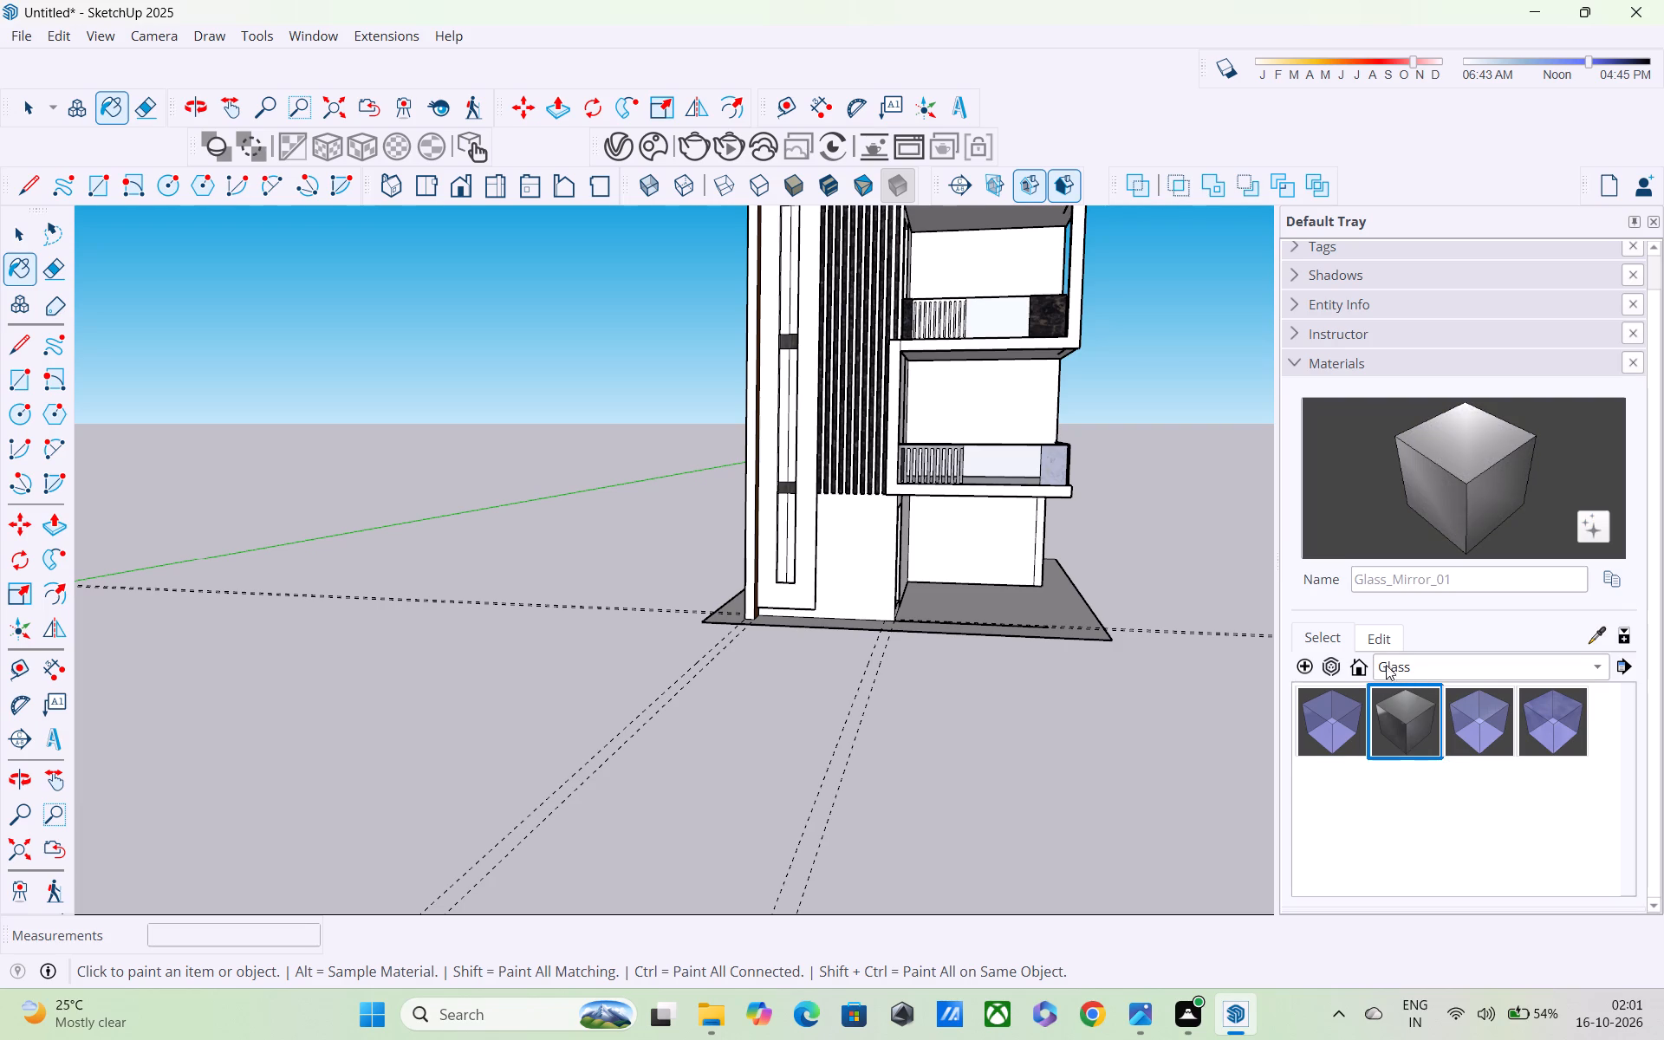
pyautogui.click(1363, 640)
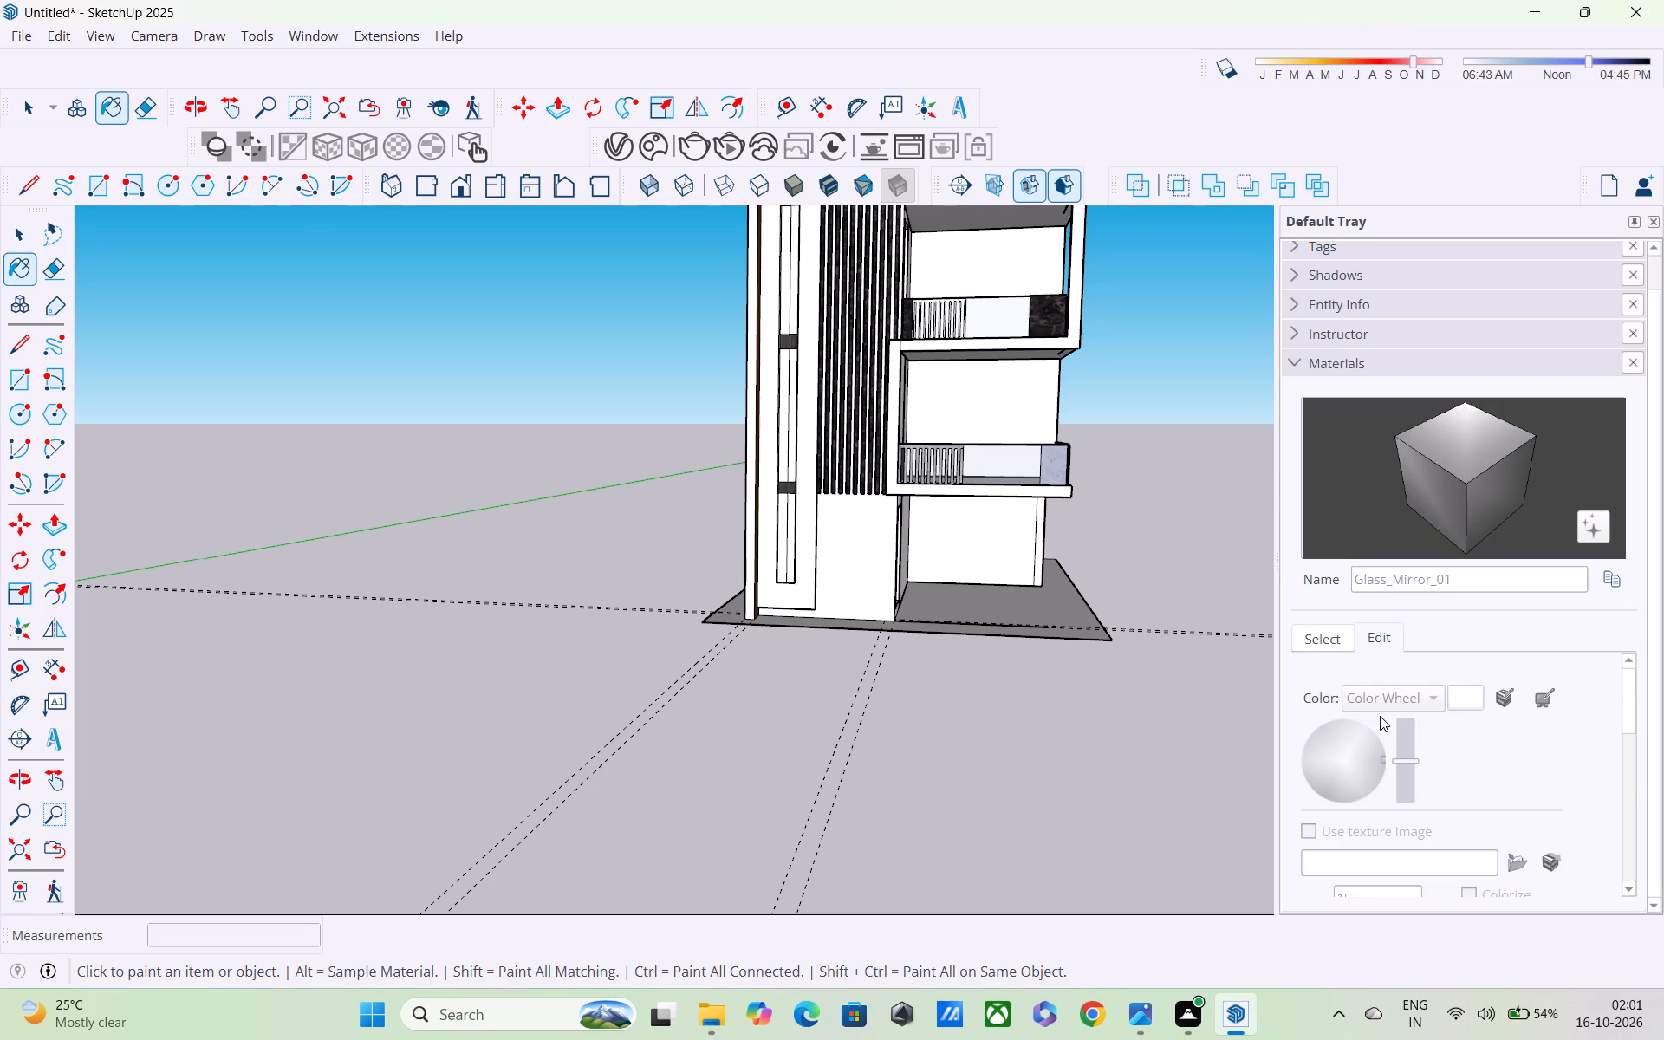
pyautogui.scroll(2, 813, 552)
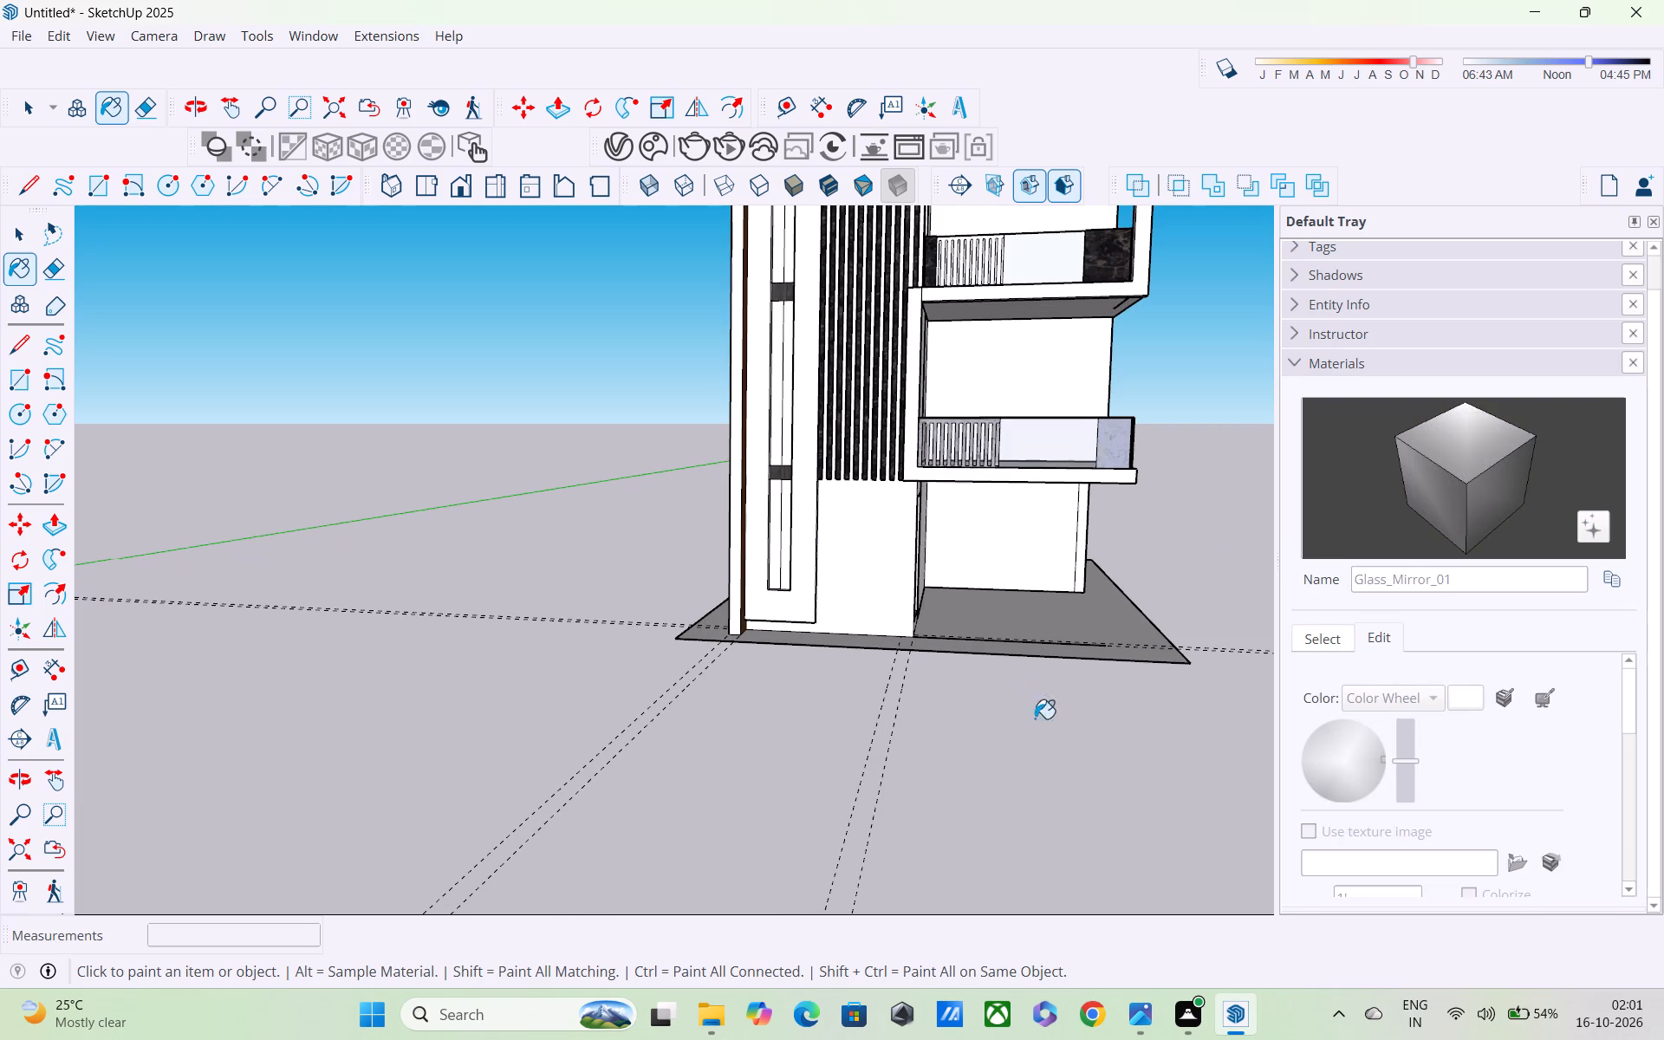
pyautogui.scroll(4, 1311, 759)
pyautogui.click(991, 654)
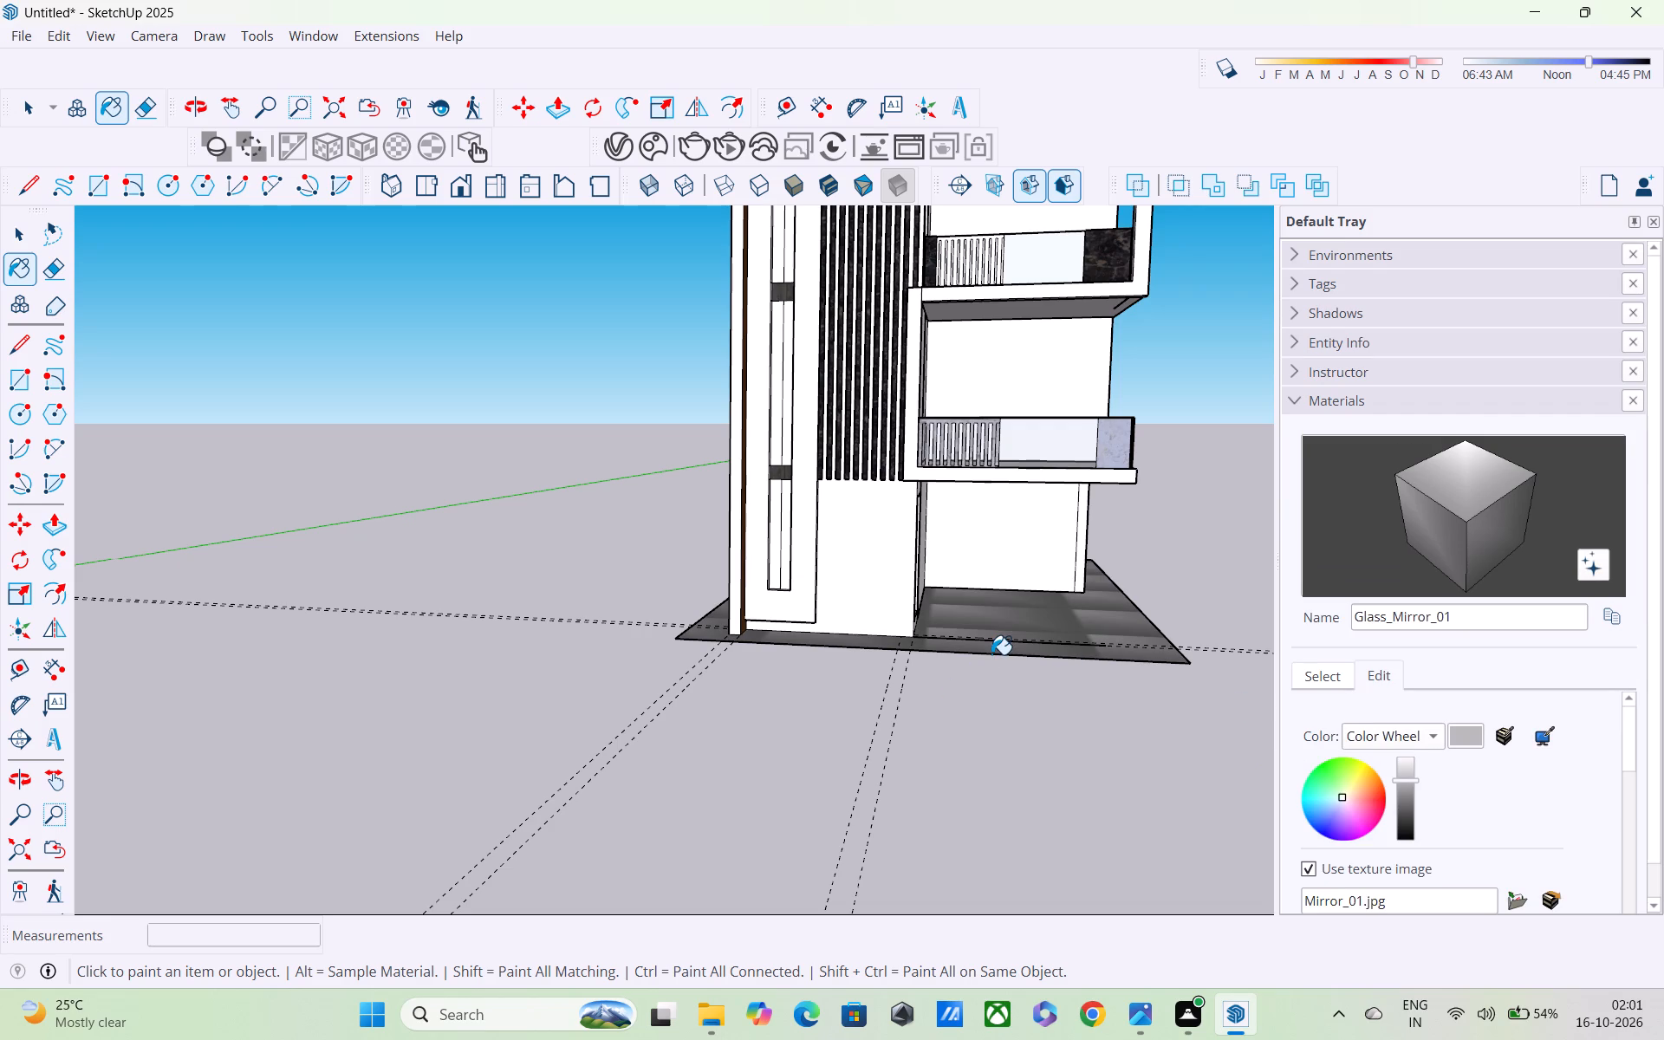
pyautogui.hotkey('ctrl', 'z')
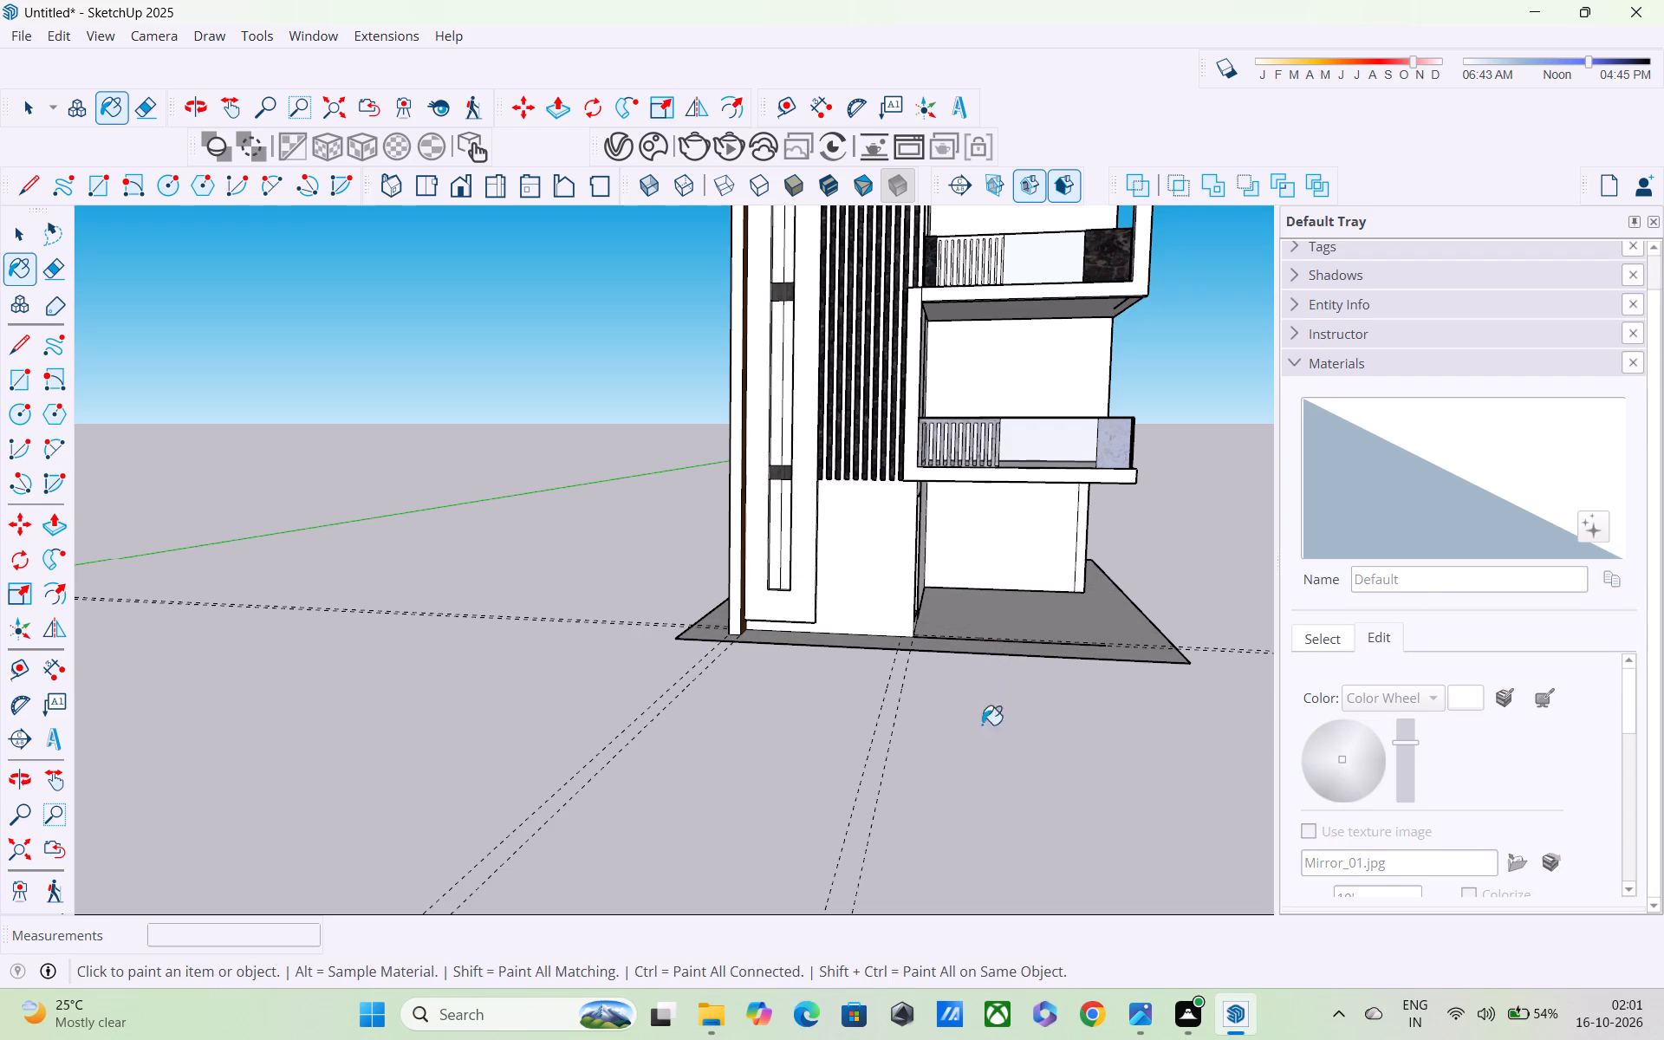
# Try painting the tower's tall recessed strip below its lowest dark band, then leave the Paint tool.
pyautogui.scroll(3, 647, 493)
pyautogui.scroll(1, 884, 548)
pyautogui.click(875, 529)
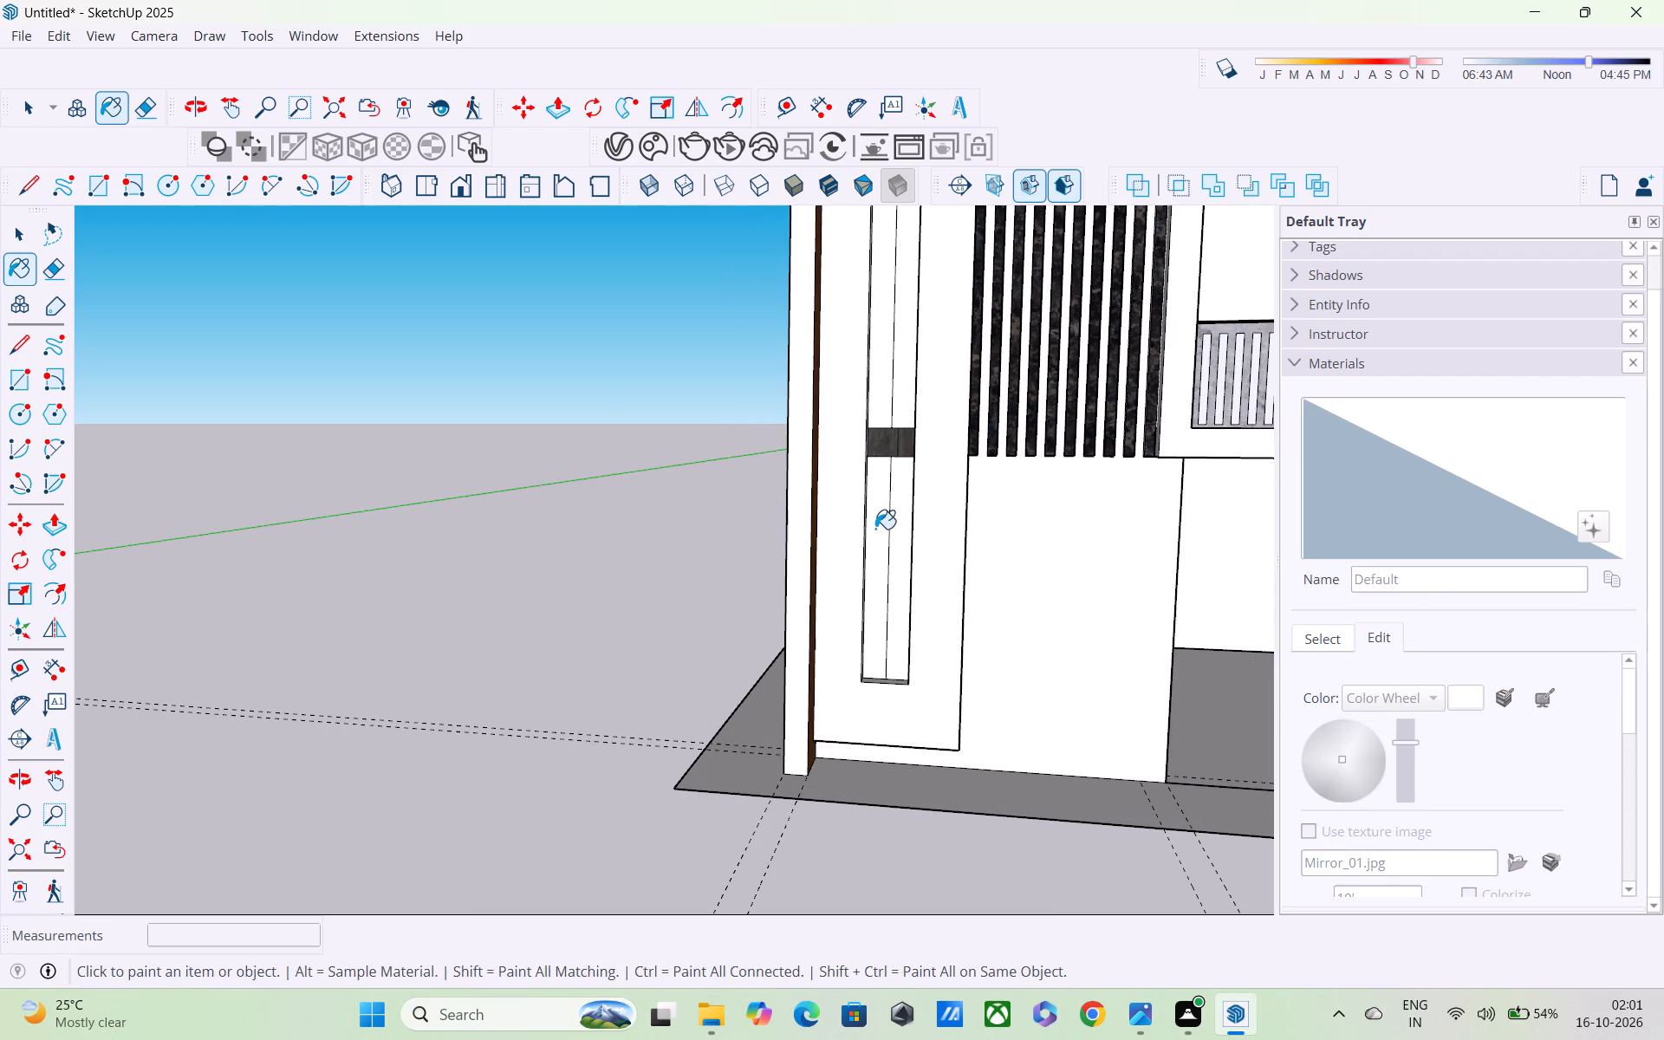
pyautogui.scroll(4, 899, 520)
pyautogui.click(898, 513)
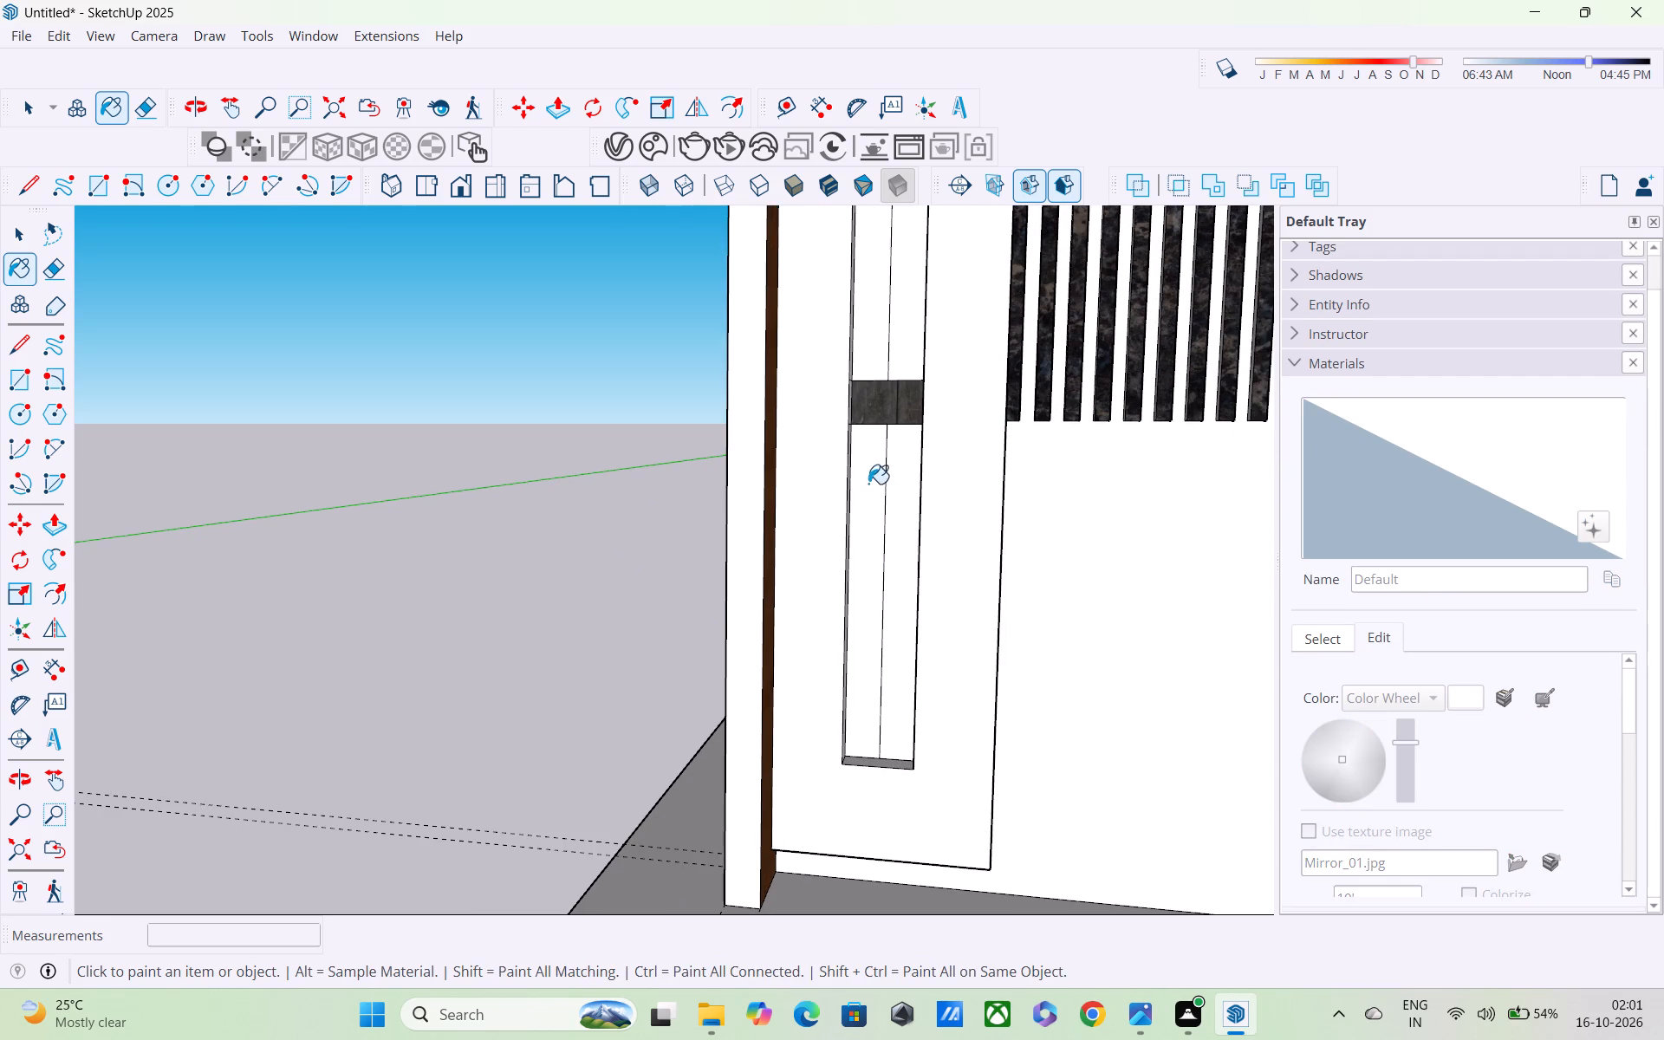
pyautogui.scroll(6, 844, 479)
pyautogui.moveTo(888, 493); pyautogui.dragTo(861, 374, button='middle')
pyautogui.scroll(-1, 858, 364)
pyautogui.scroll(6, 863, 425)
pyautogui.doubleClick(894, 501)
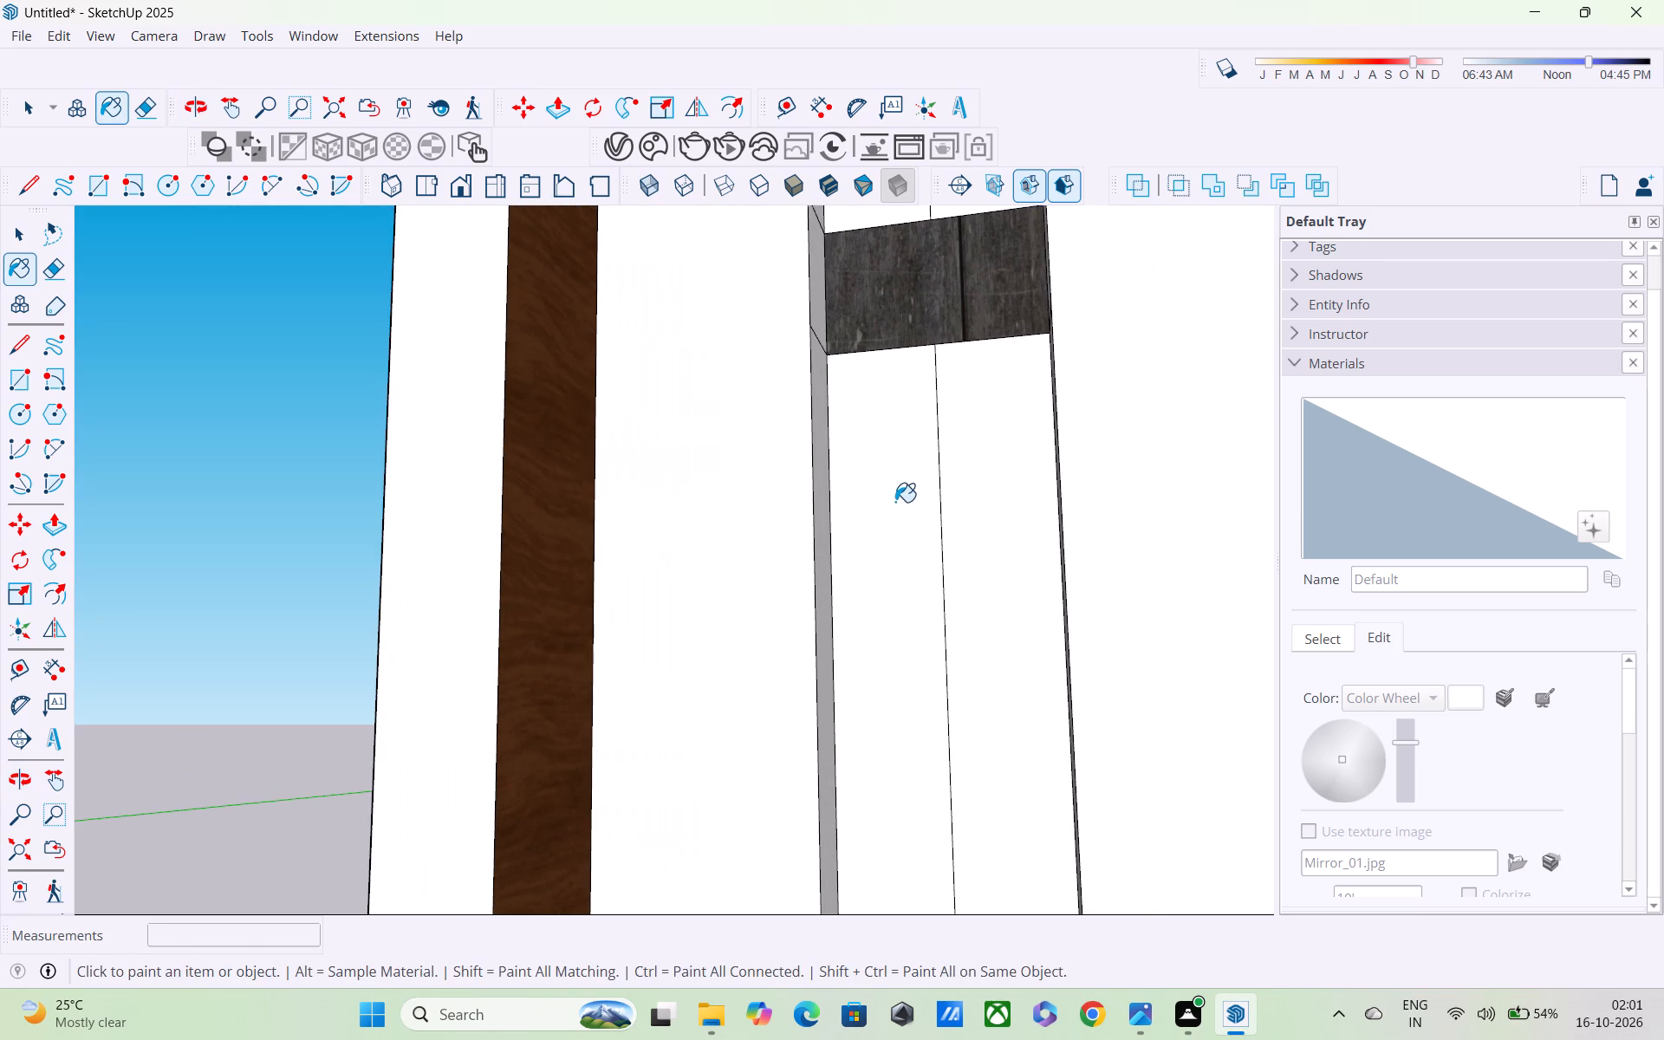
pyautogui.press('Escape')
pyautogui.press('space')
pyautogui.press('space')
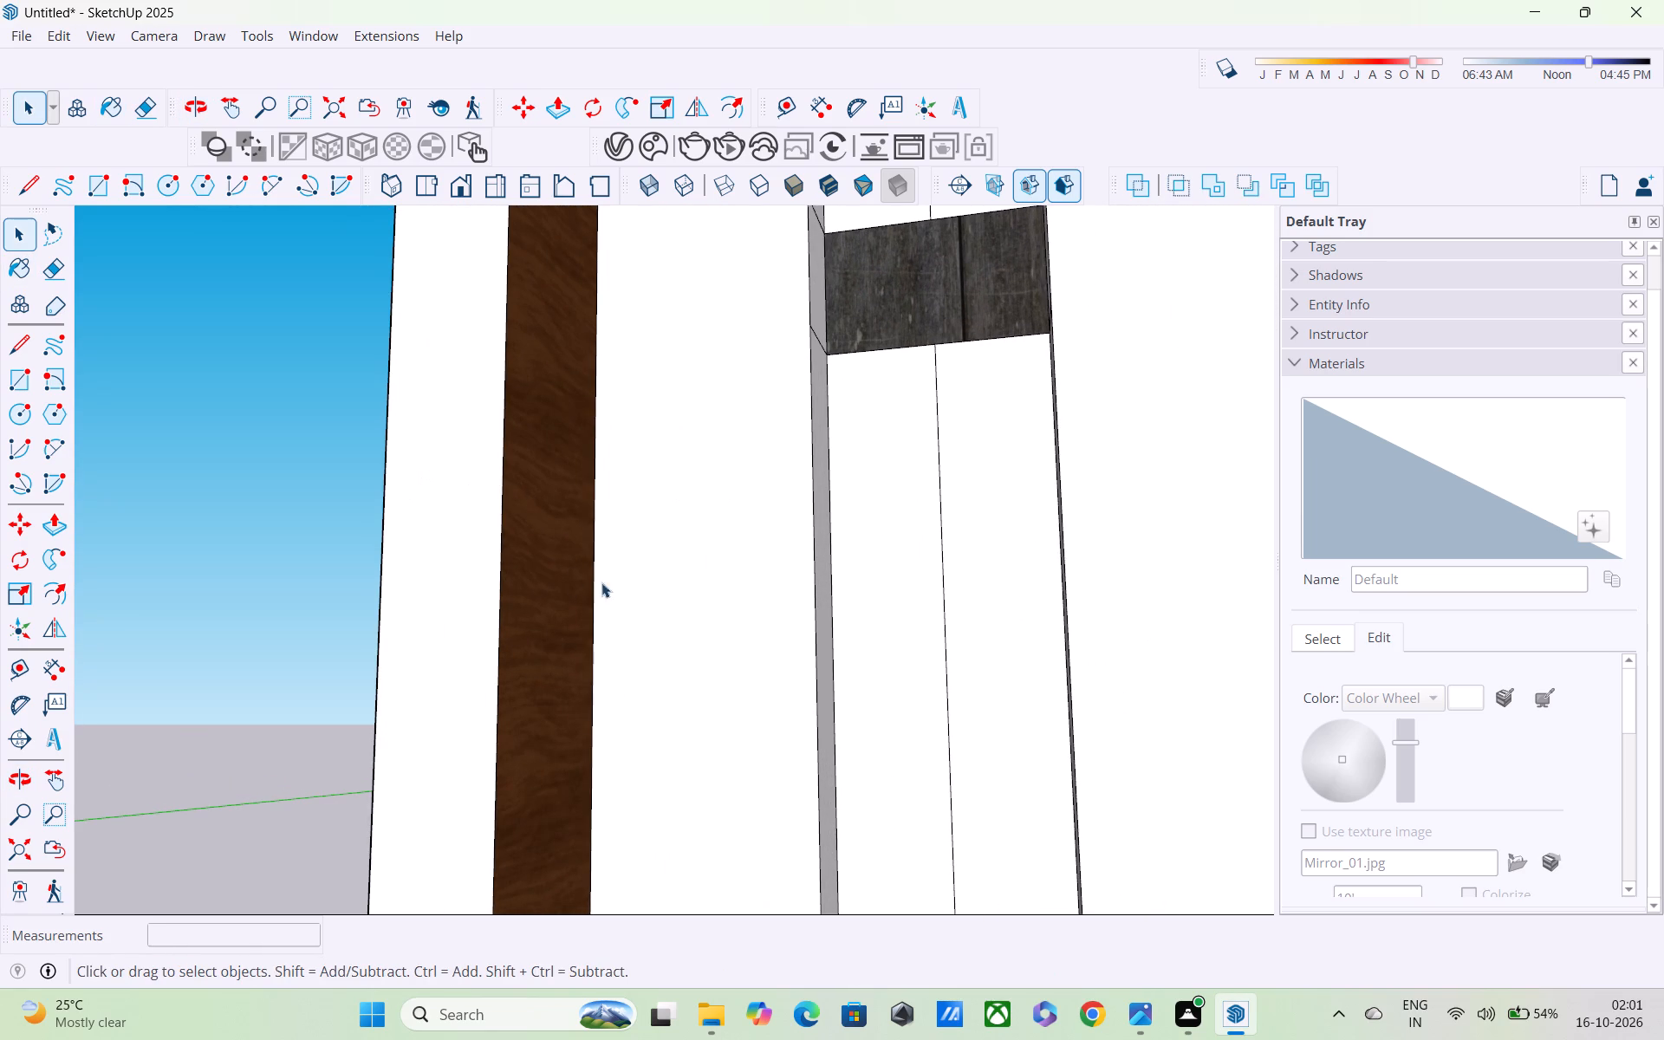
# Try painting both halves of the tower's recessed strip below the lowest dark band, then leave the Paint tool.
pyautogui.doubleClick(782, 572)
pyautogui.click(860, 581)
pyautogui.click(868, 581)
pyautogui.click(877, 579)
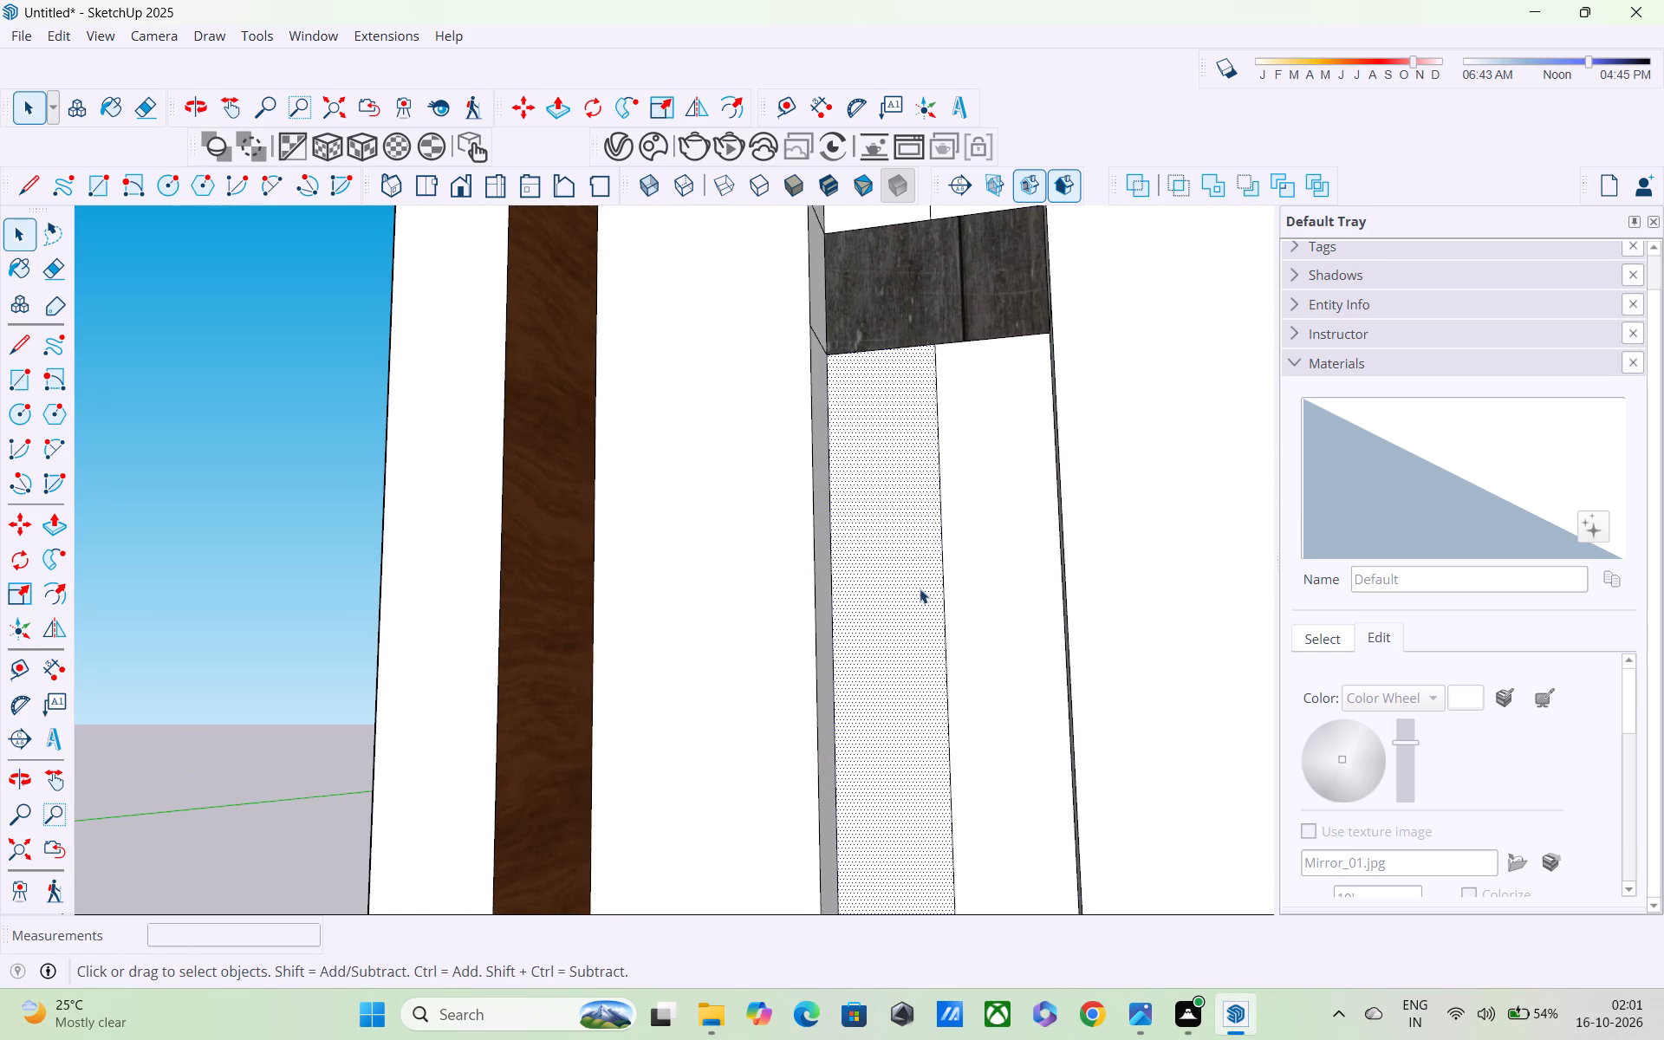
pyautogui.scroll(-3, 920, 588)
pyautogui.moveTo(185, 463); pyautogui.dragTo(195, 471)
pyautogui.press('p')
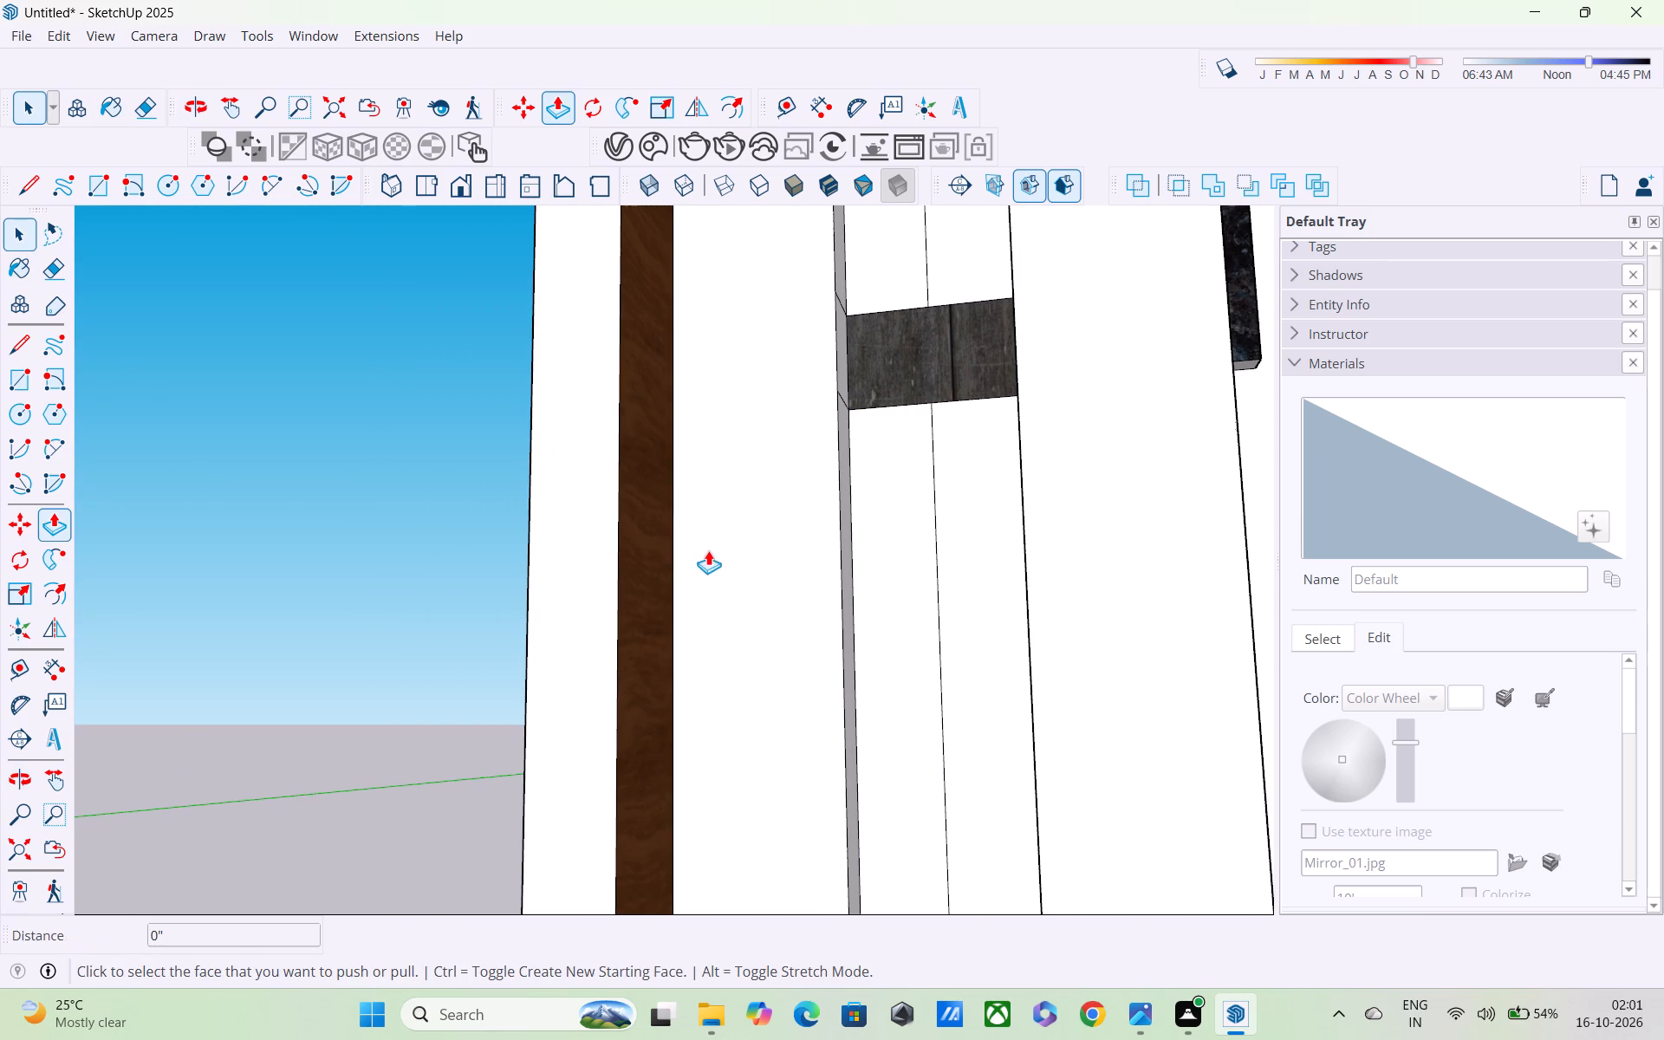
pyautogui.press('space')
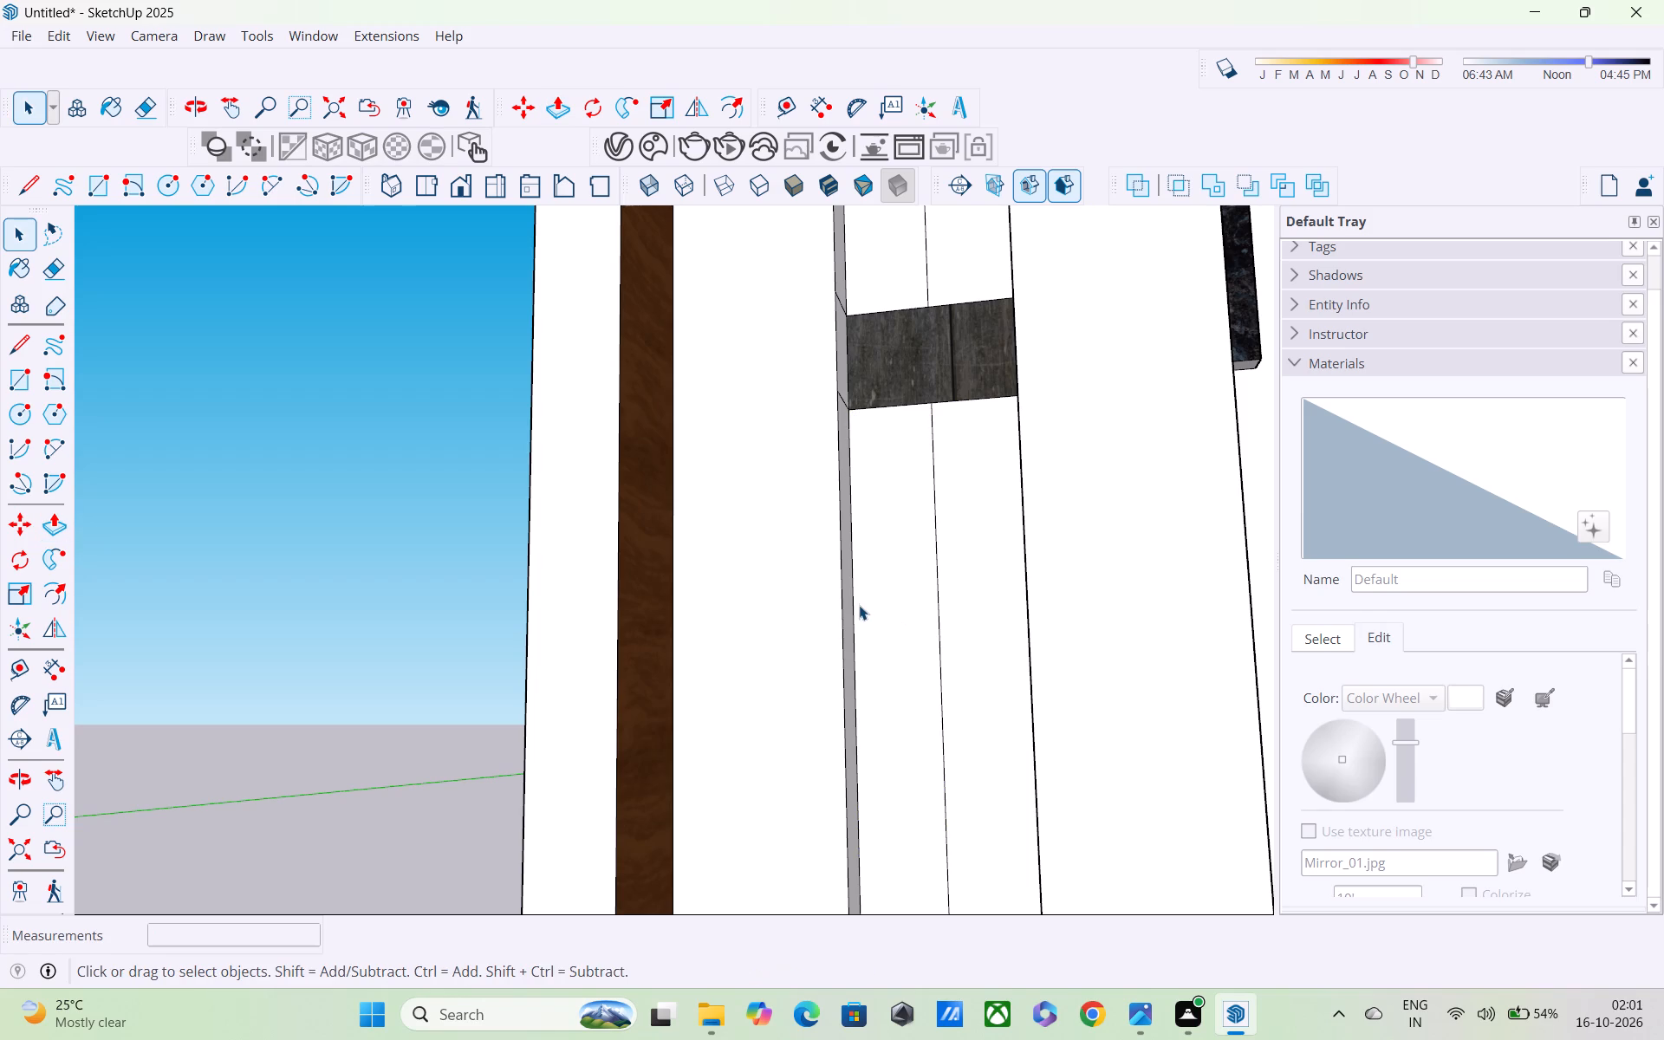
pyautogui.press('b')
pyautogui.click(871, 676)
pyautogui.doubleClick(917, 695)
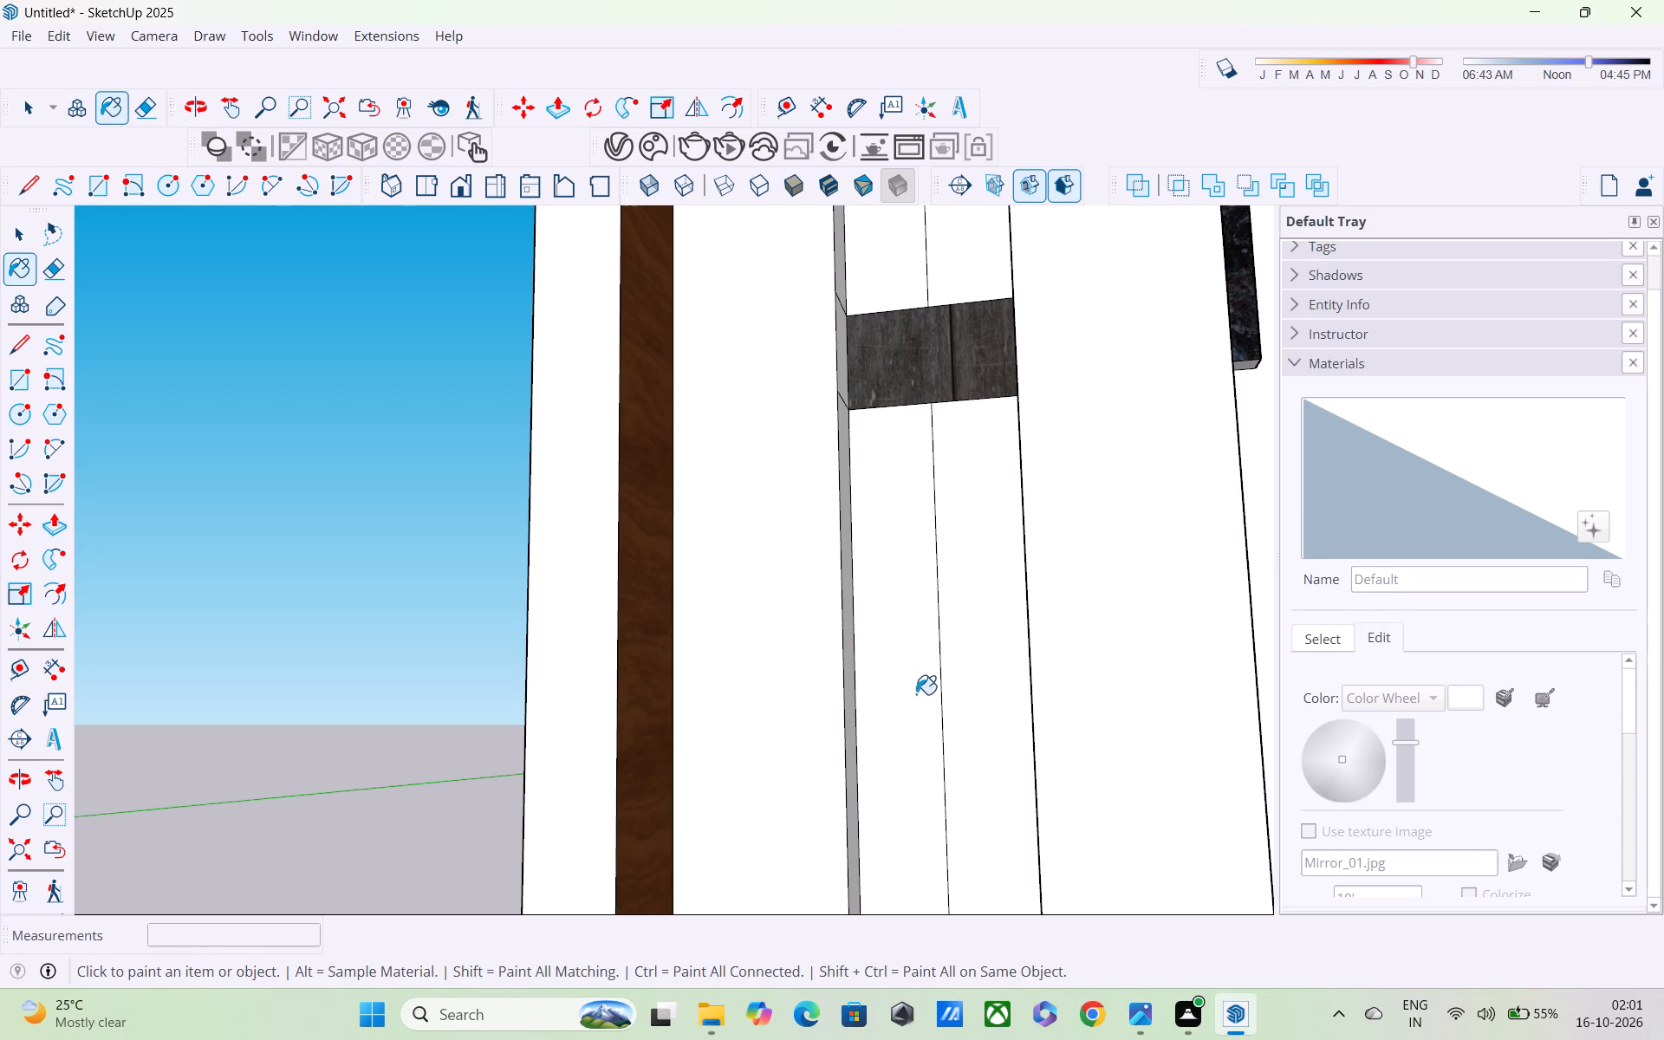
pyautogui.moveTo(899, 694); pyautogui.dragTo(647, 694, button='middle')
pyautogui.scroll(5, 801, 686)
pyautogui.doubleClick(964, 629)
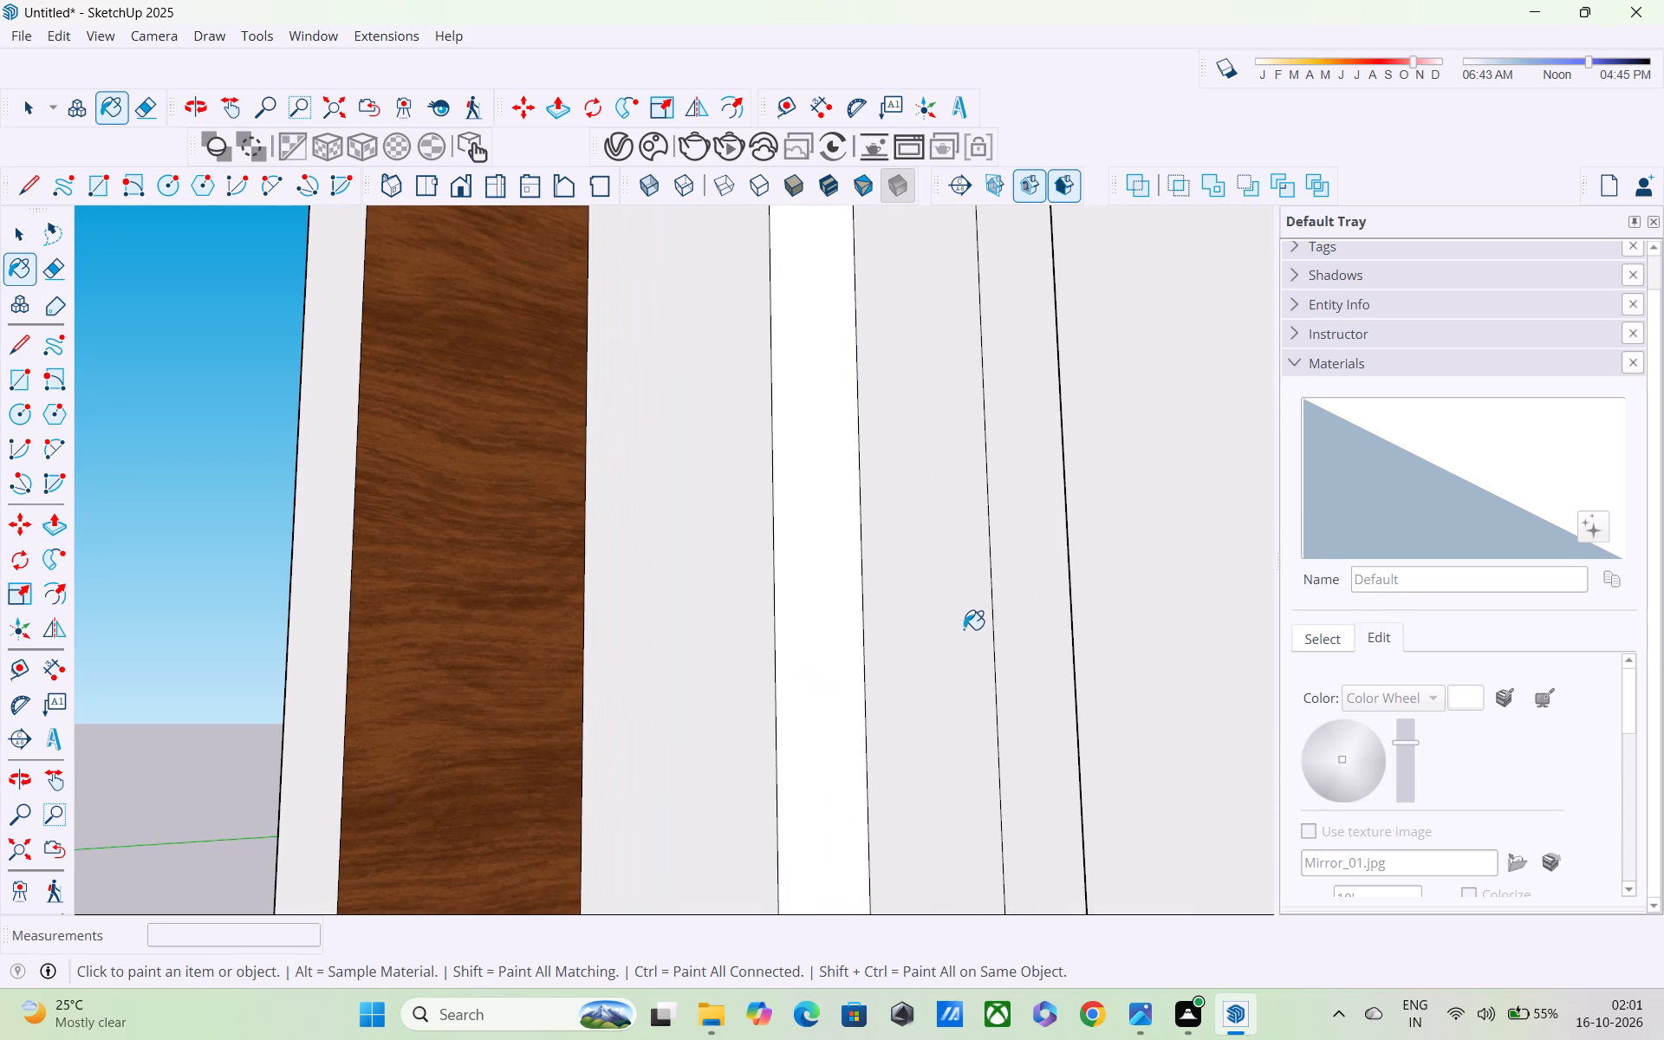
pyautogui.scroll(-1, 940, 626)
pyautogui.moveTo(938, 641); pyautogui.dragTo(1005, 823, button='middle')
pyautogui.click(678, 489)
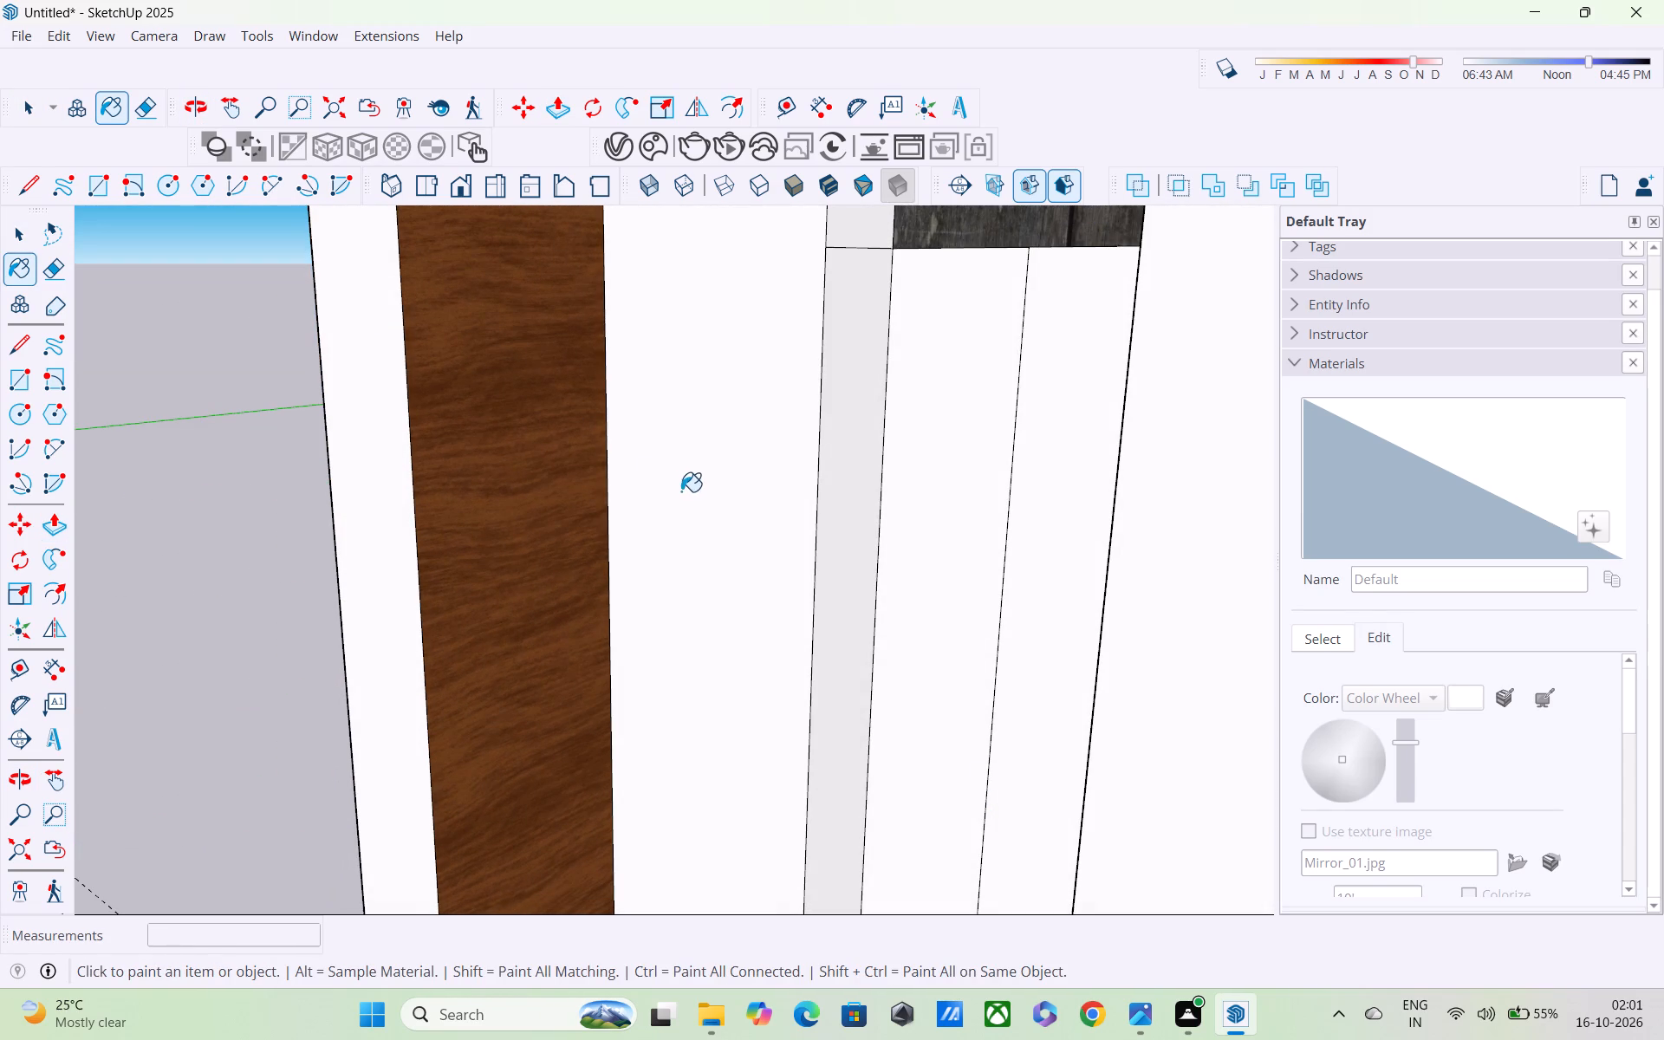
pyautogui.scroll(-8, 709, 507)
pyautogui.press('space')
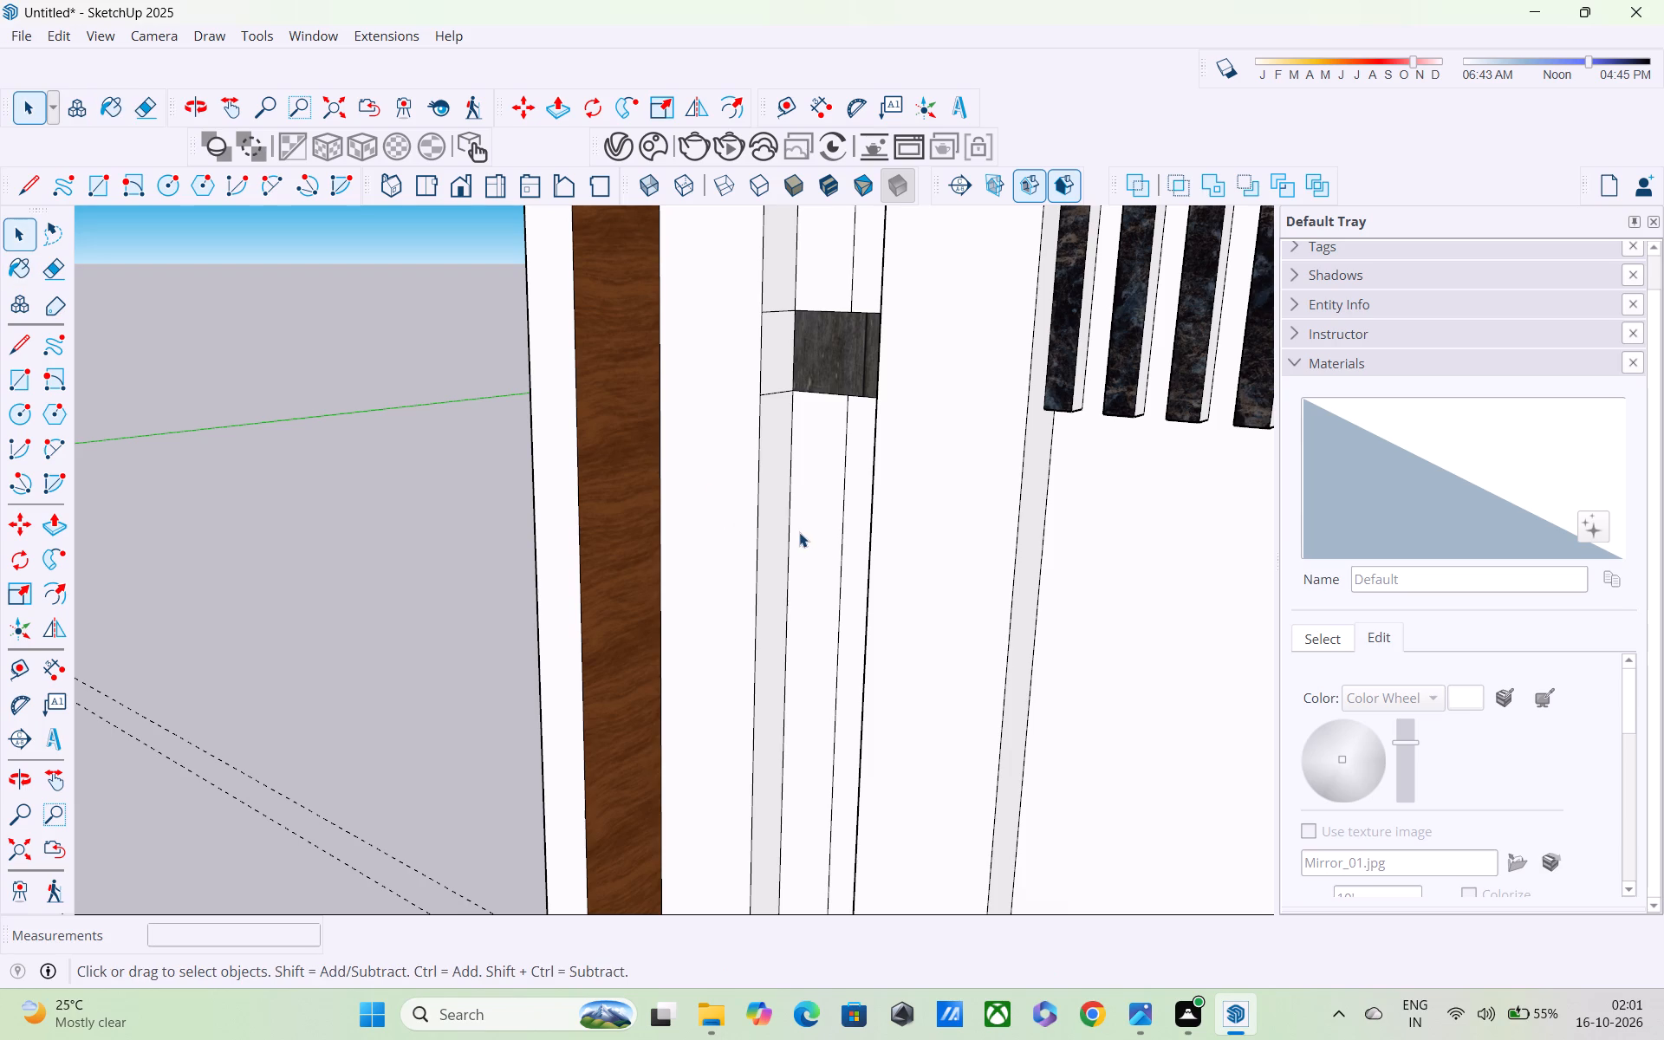
# Examine the tower's front panel and recessed strip around the dark bands from several angles.
pyautogui.doubleClick(800, 534)
pyautogui.doubleClick(893, 536)
pyautogui.doubleClick(898, 540)
pyautogui.scroll(-6, 857, 551)
pyautogui.scroll(1, 712, 482)
pyautogui.scroll(-3, 712, 481)
pyautogui.scroll(1, 710, 471)
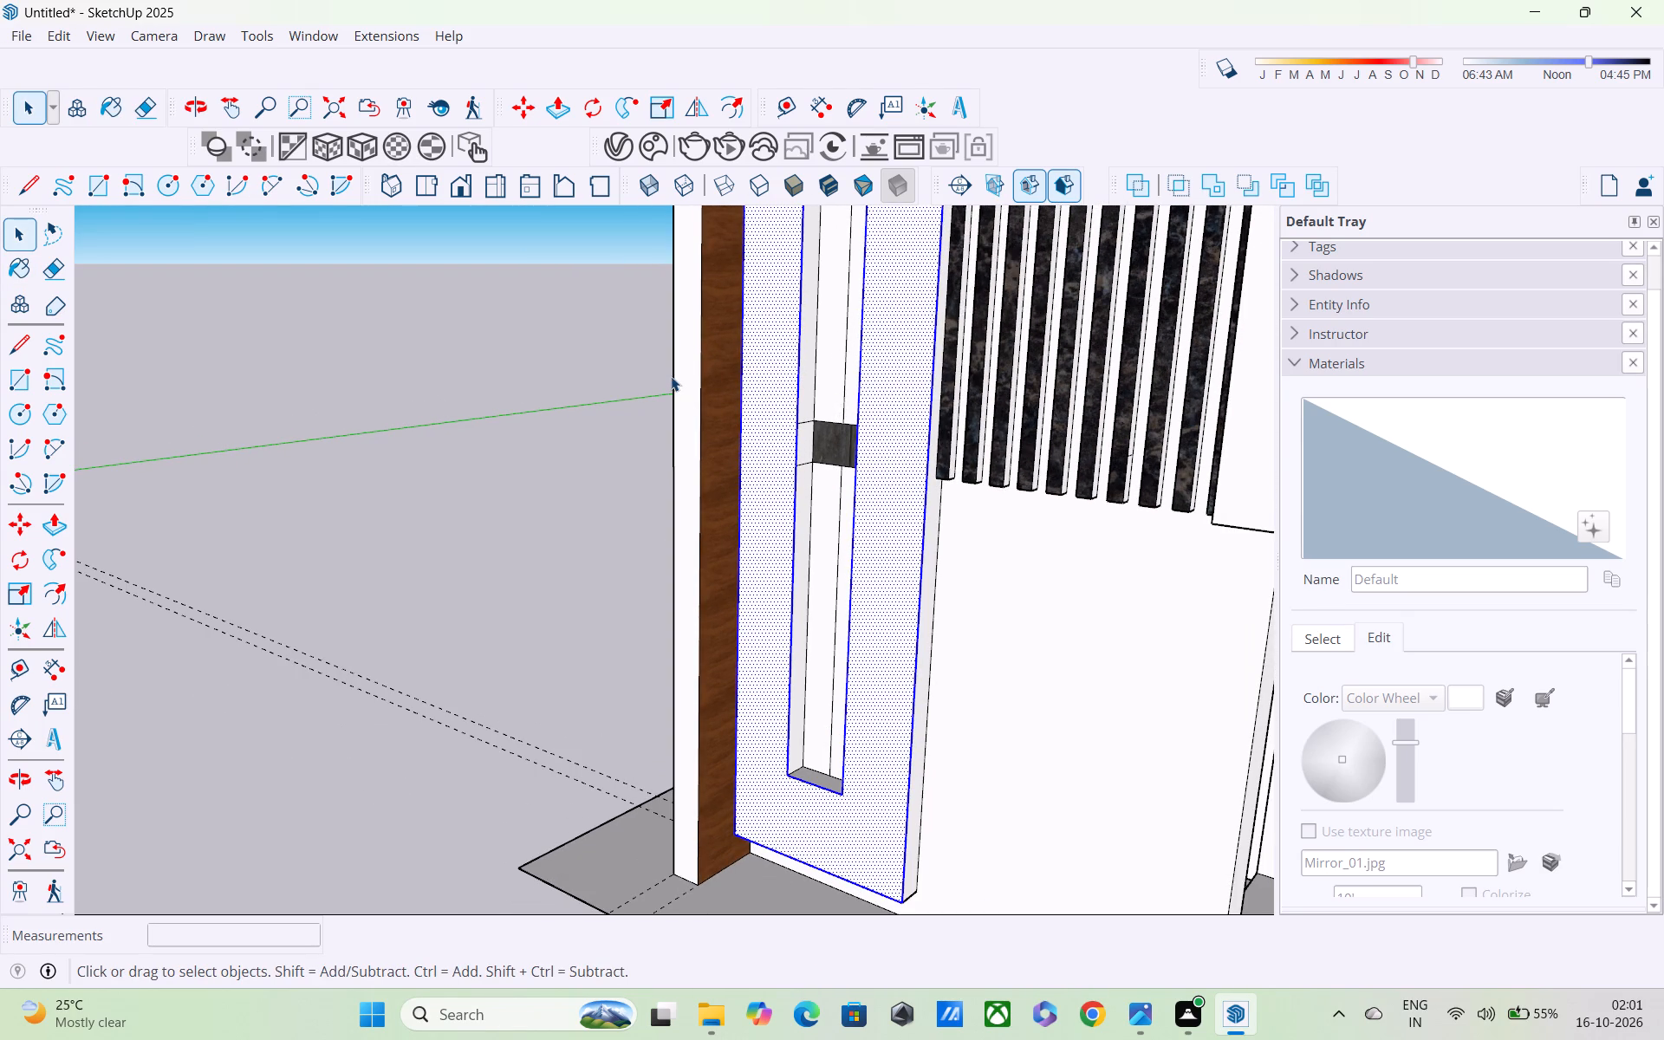
pyautogui.moveTo(723, 310); pyautogui.dragTo(809, 331, button='middle')
pyautogui.scroll(-1, 783, 307)
pyautogui.scroll(5, 844, 378)
pyautogui.moveTo(811, 402); pyautogui.dragTo(815, 31, button='middle')
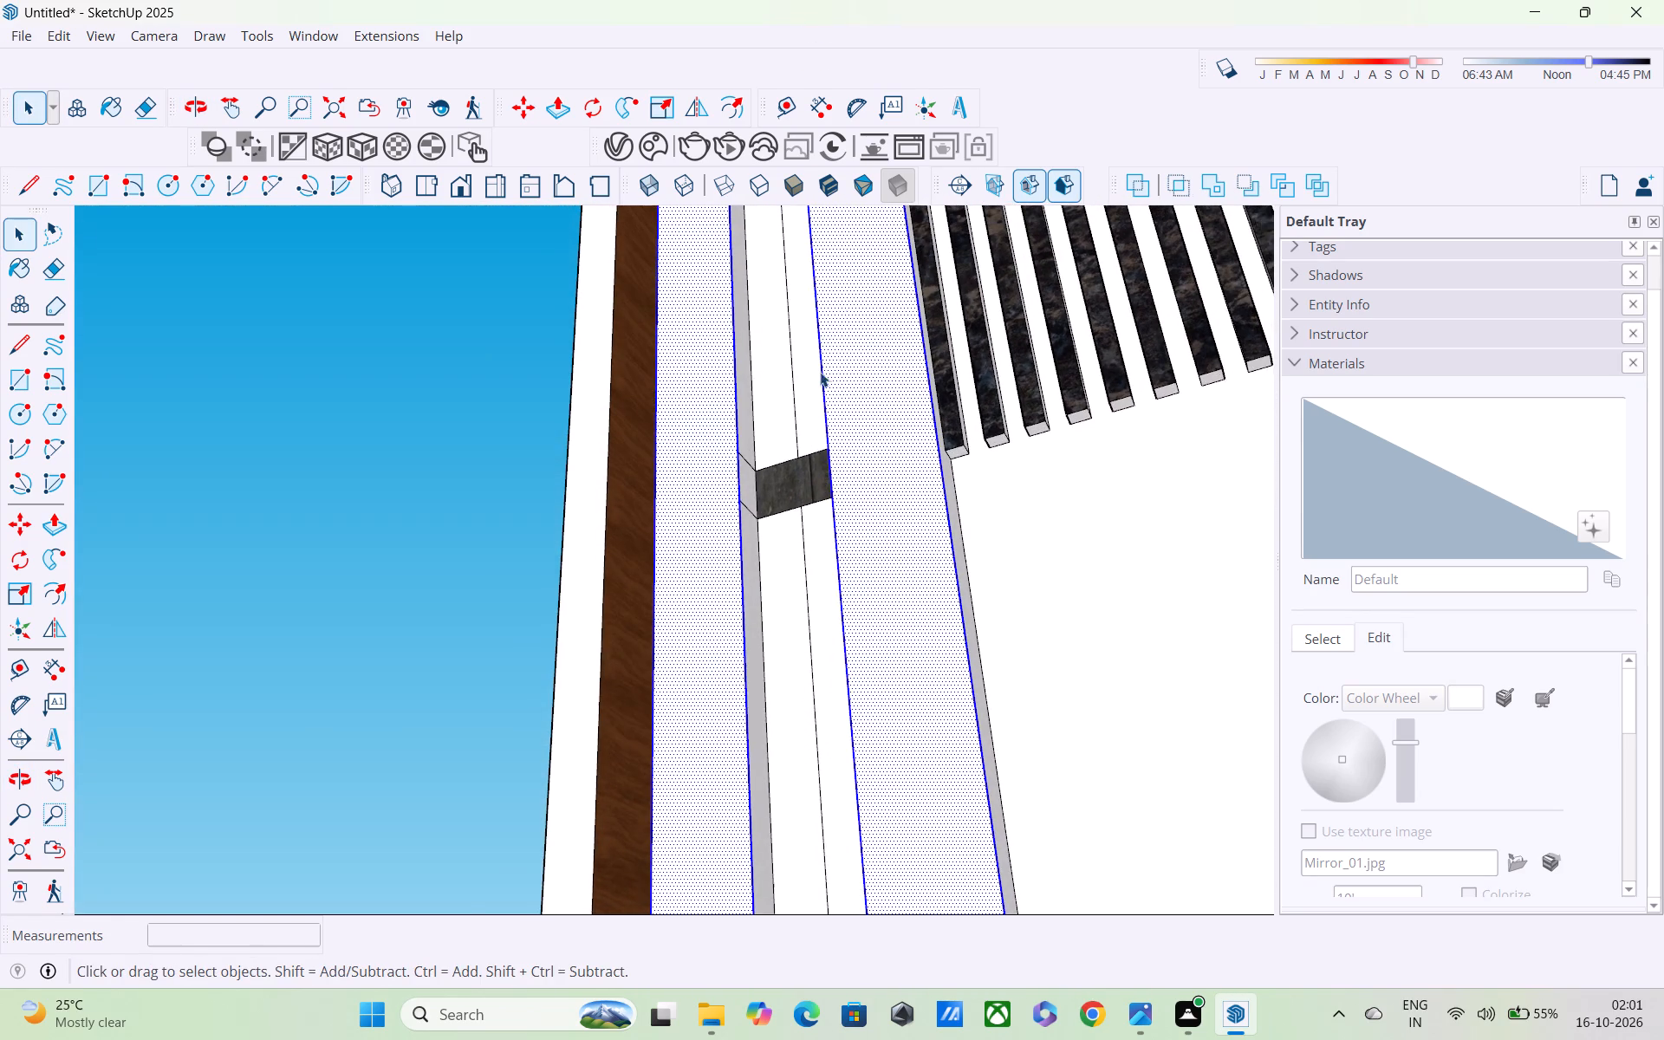
pyautogui.scroll(2, 820, 372)
pyautogui.moveTo(772, 455); pyautogui.dragTo(923, 387, button='middle')
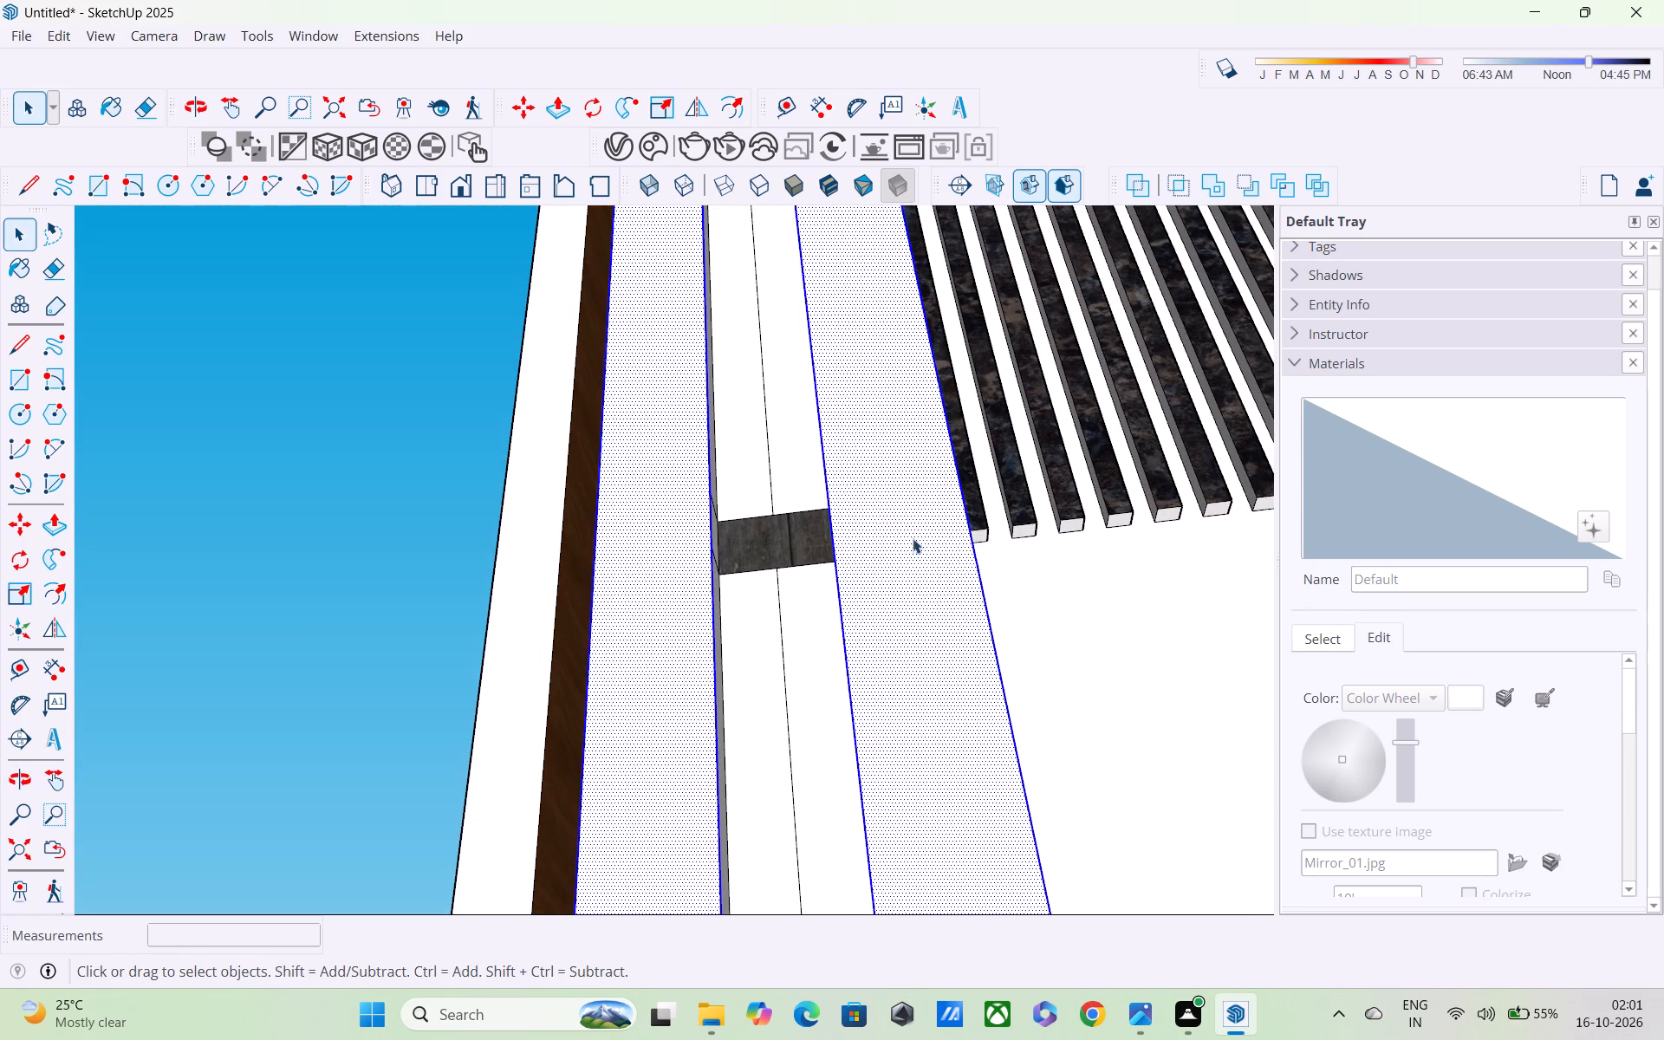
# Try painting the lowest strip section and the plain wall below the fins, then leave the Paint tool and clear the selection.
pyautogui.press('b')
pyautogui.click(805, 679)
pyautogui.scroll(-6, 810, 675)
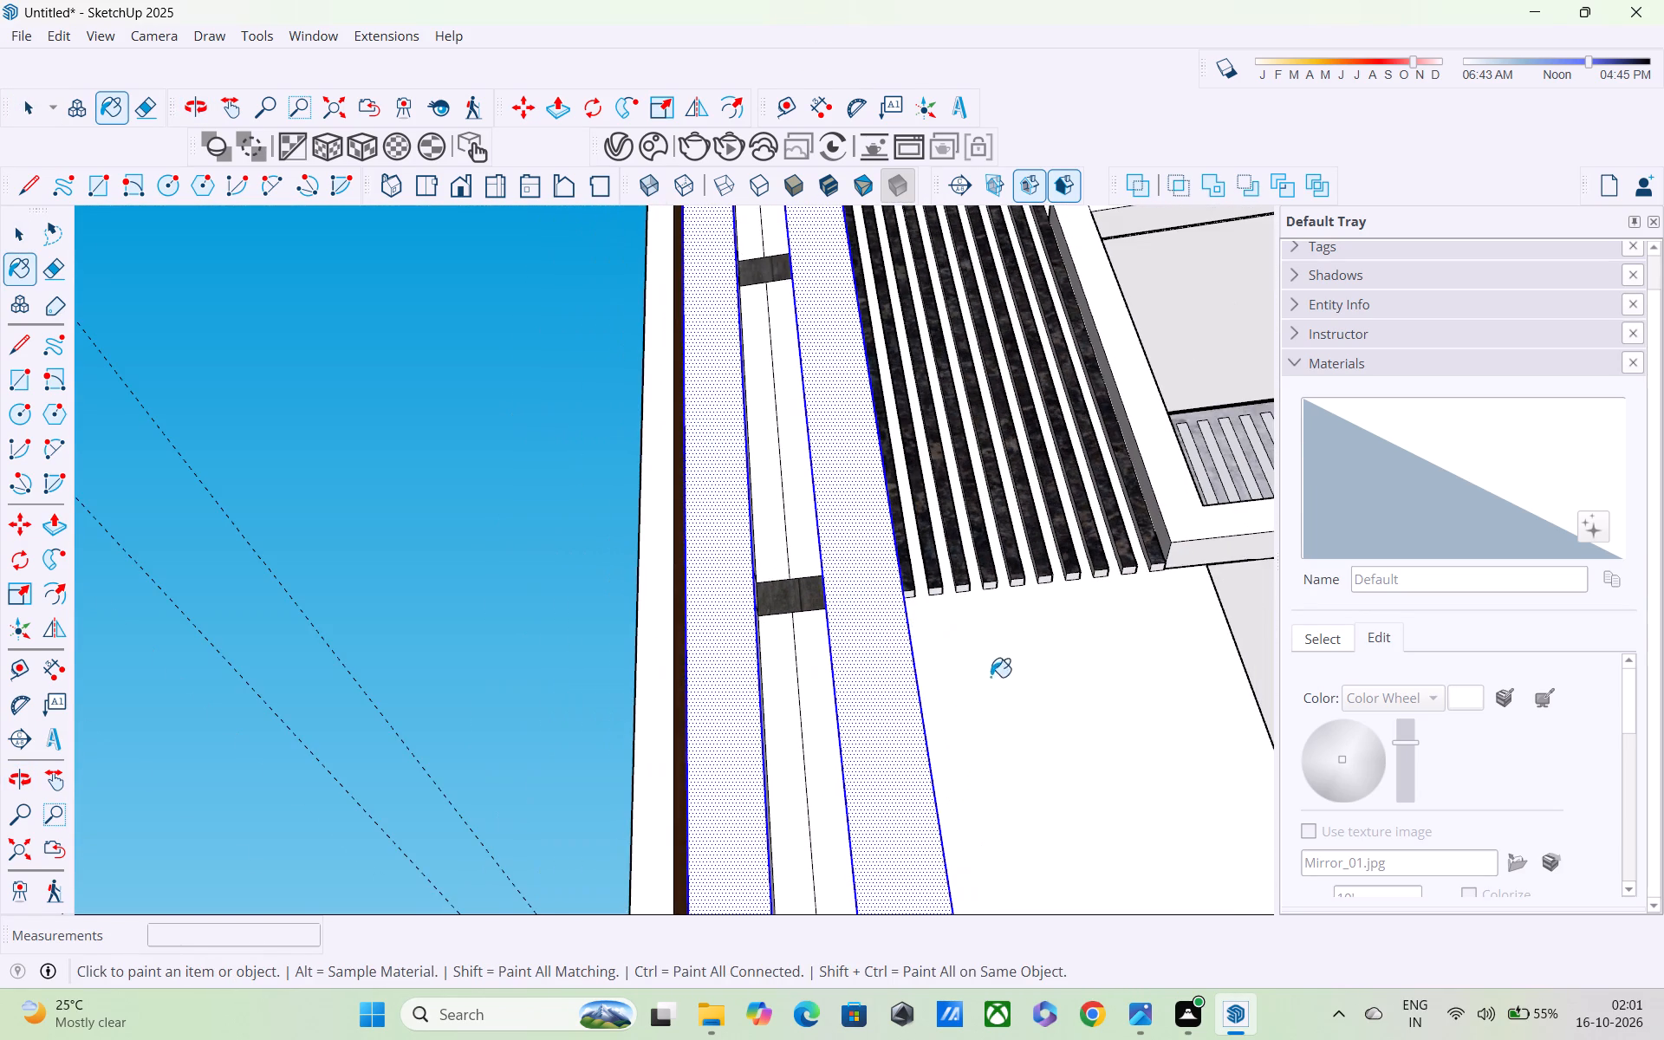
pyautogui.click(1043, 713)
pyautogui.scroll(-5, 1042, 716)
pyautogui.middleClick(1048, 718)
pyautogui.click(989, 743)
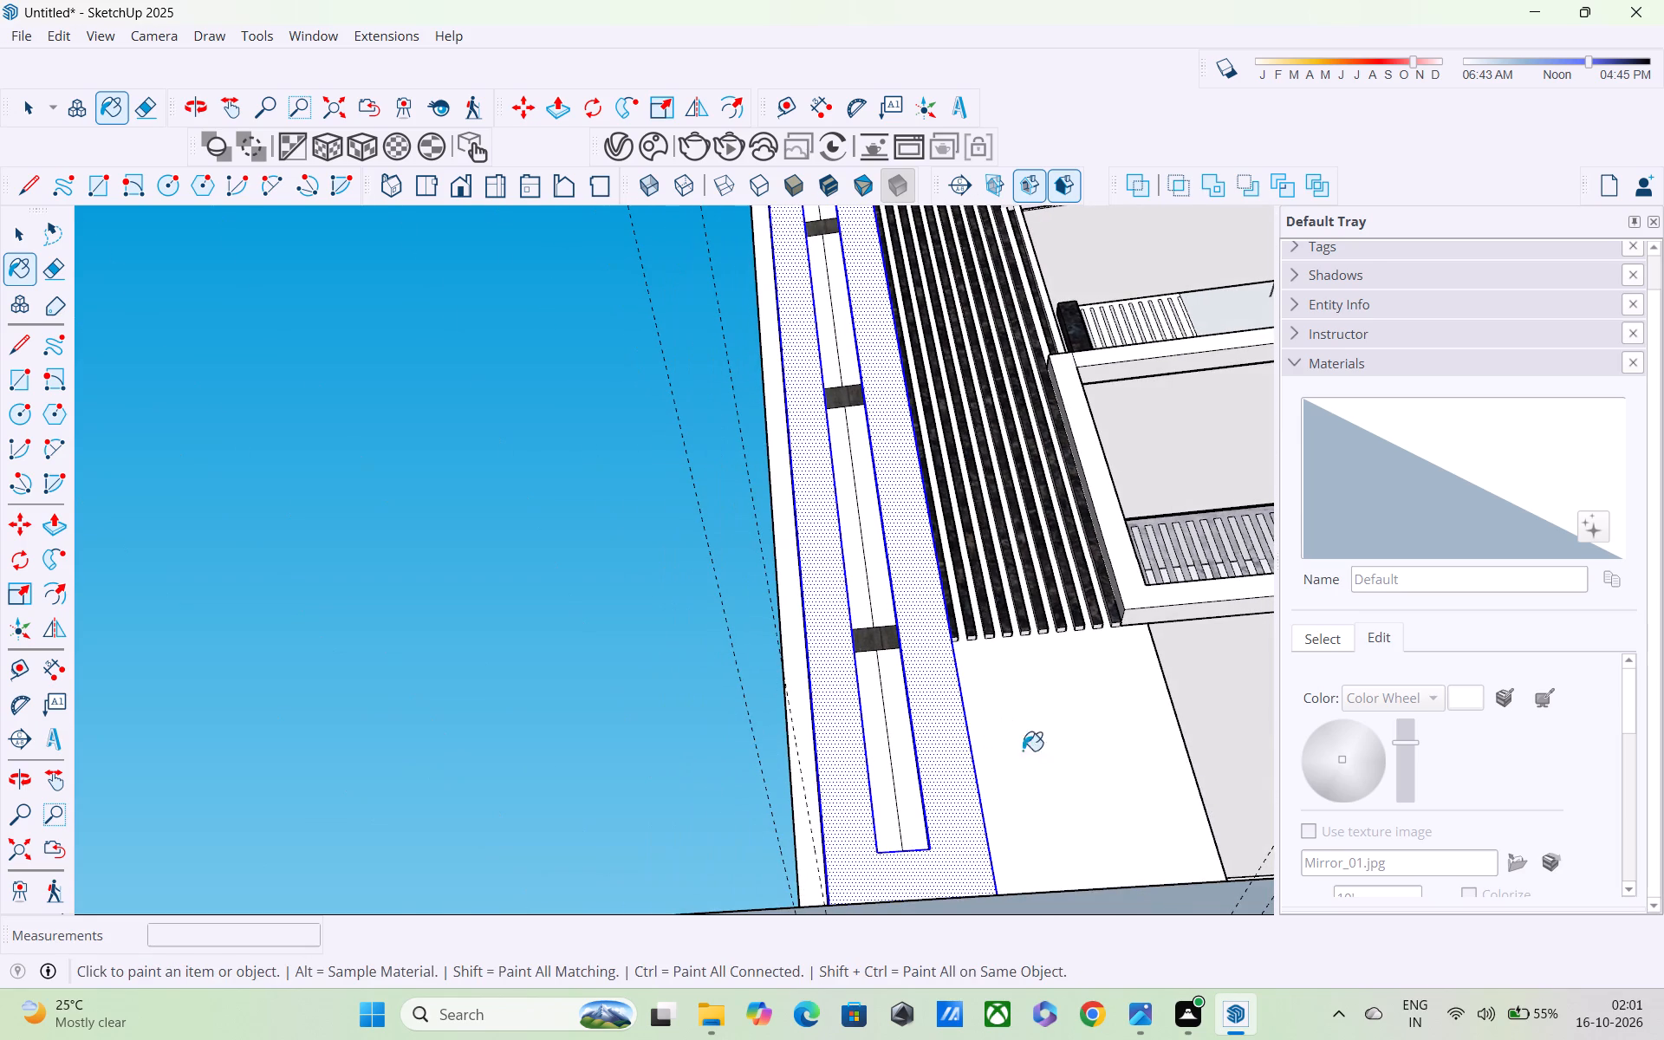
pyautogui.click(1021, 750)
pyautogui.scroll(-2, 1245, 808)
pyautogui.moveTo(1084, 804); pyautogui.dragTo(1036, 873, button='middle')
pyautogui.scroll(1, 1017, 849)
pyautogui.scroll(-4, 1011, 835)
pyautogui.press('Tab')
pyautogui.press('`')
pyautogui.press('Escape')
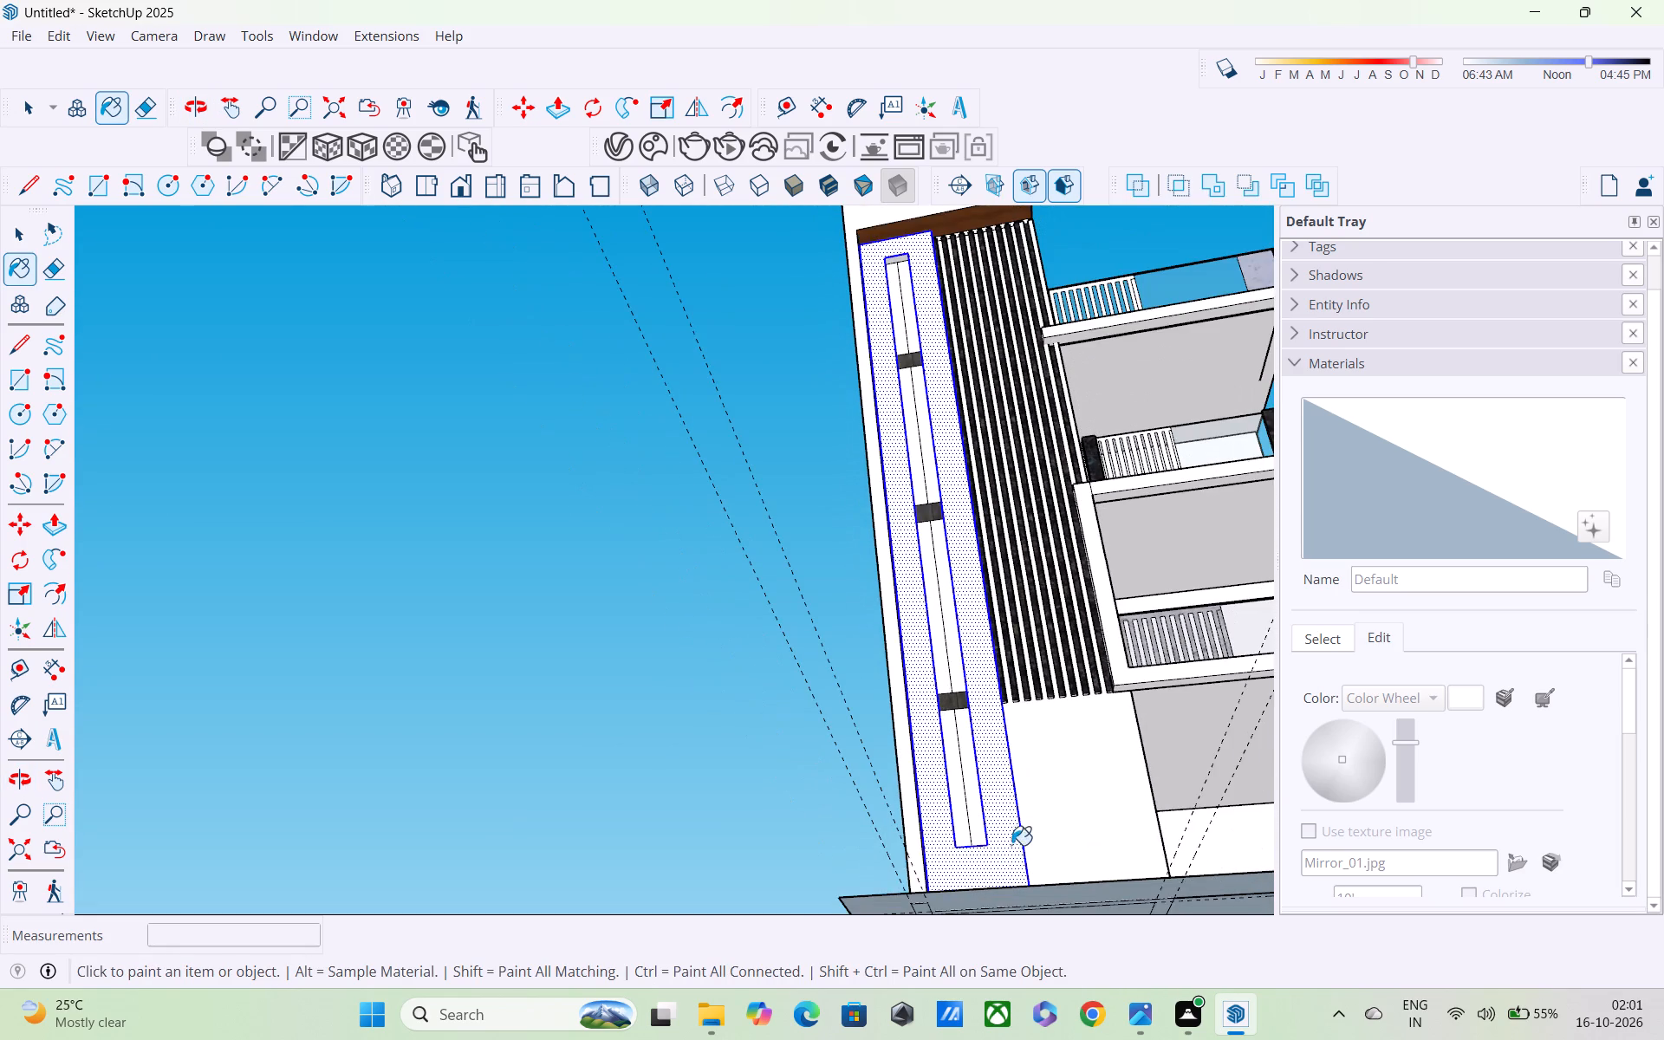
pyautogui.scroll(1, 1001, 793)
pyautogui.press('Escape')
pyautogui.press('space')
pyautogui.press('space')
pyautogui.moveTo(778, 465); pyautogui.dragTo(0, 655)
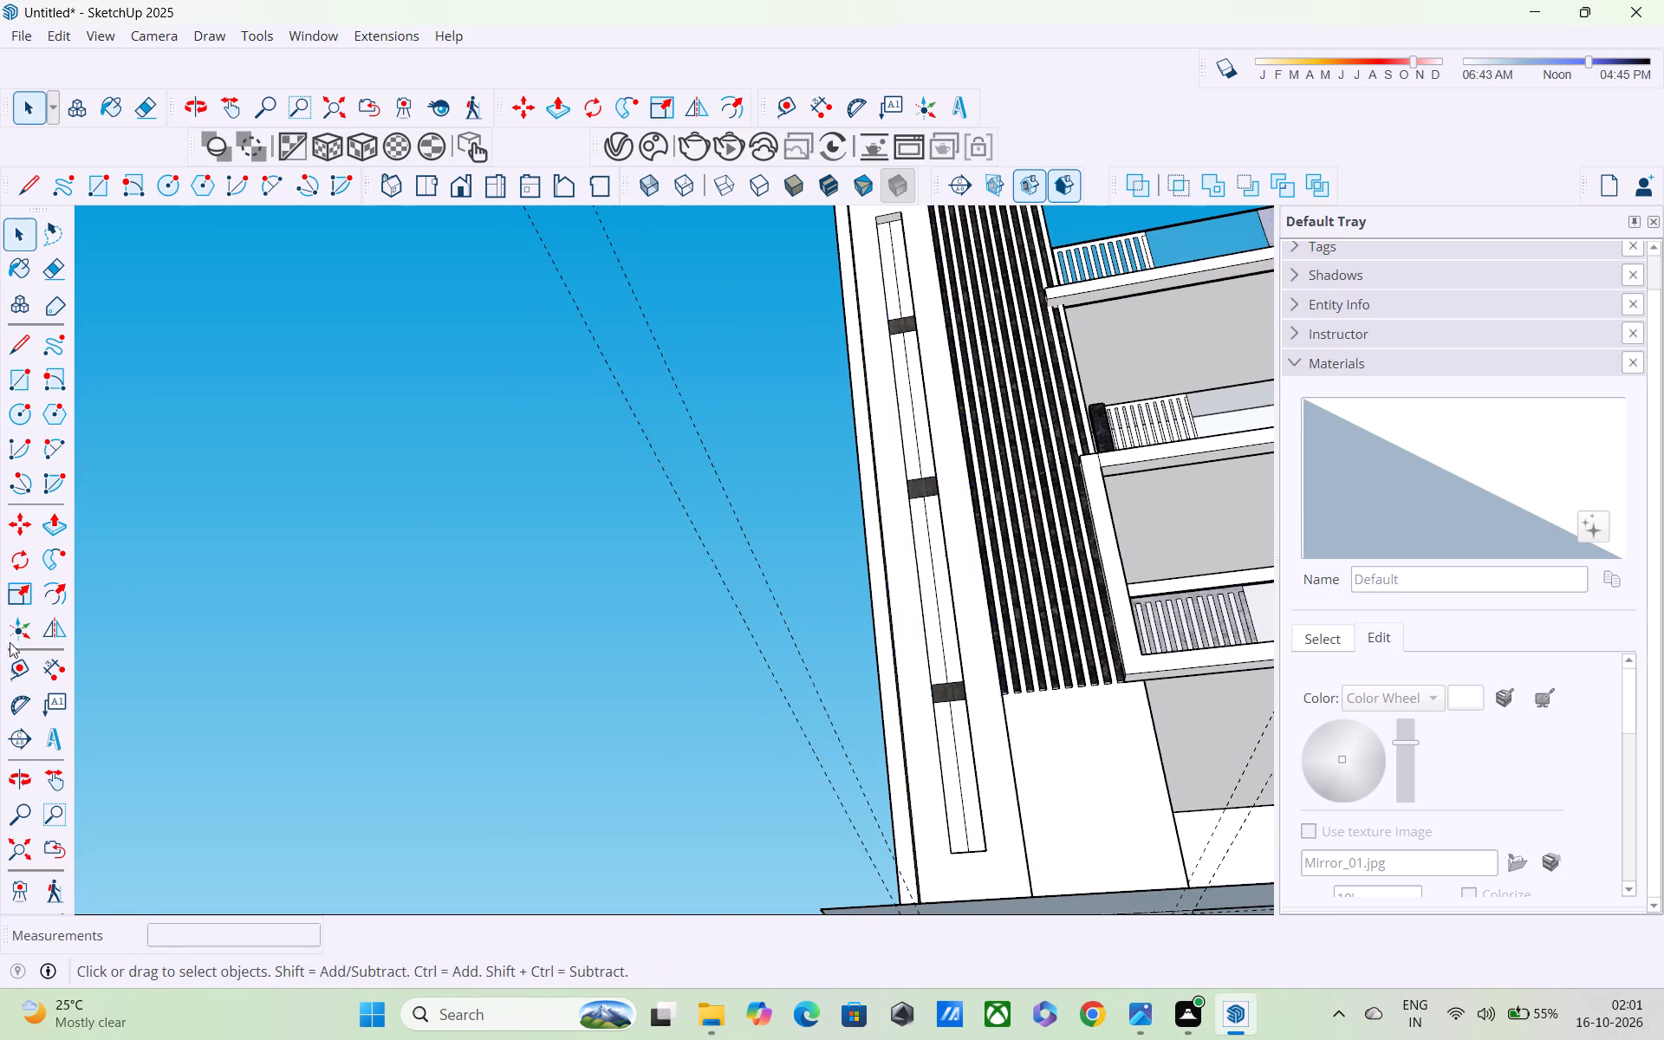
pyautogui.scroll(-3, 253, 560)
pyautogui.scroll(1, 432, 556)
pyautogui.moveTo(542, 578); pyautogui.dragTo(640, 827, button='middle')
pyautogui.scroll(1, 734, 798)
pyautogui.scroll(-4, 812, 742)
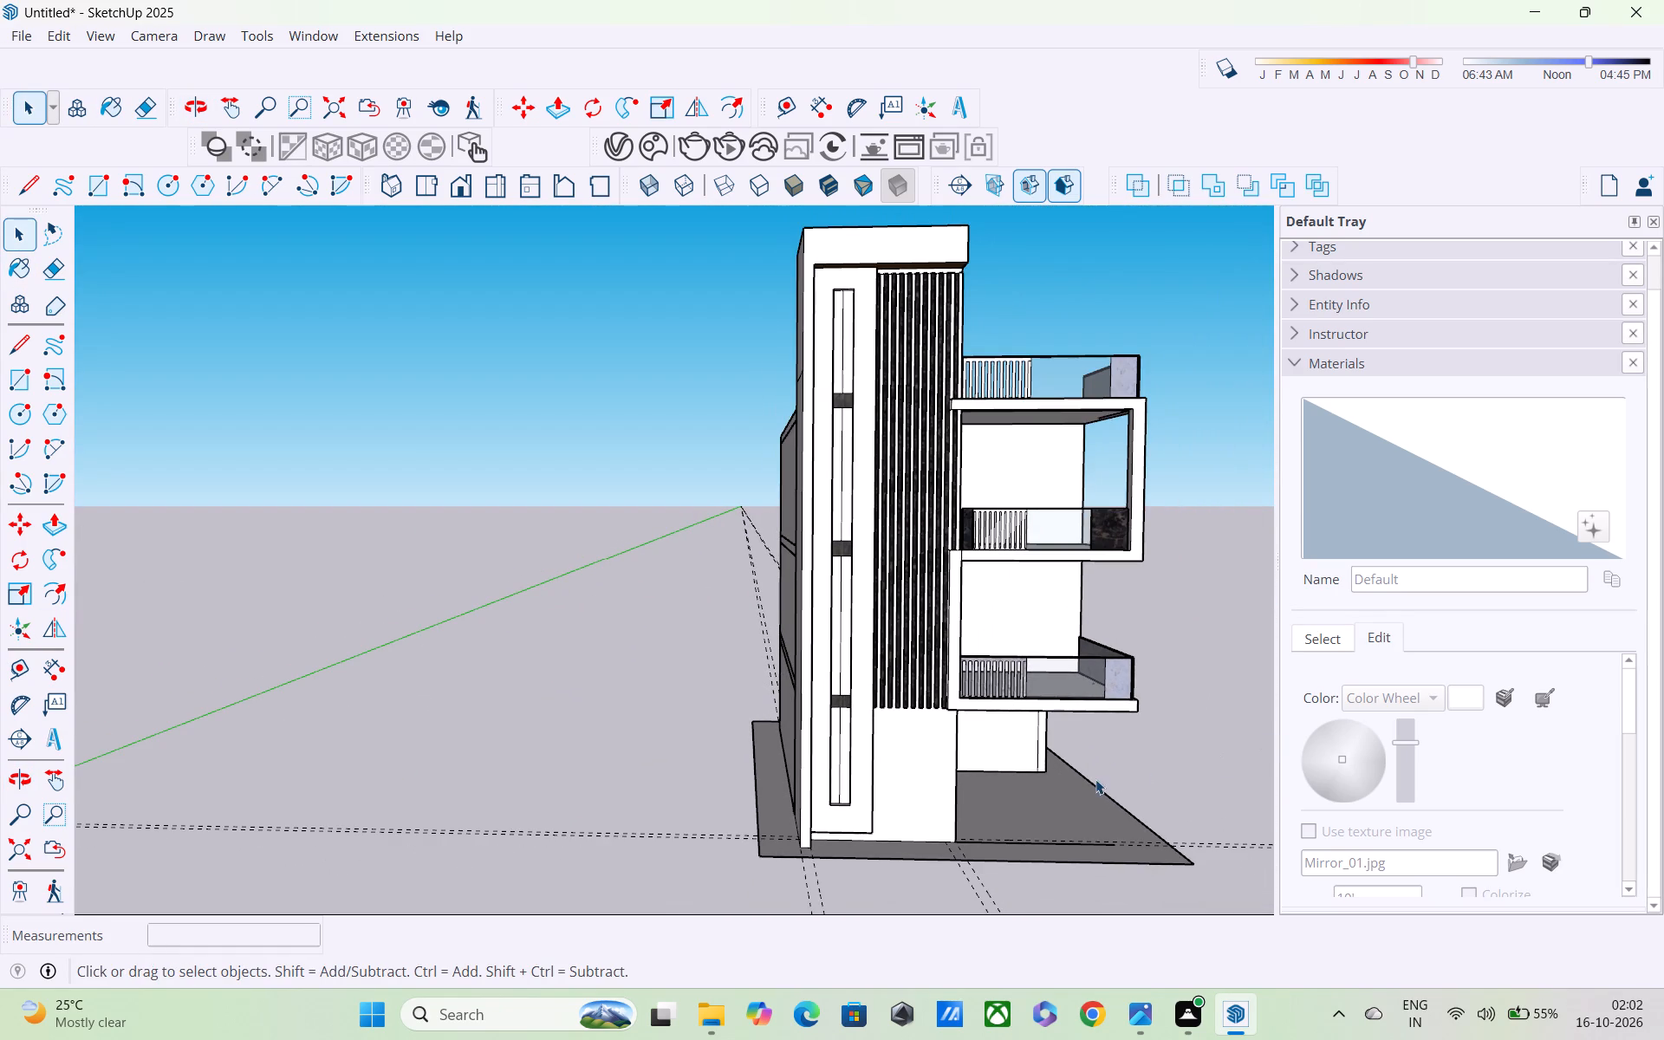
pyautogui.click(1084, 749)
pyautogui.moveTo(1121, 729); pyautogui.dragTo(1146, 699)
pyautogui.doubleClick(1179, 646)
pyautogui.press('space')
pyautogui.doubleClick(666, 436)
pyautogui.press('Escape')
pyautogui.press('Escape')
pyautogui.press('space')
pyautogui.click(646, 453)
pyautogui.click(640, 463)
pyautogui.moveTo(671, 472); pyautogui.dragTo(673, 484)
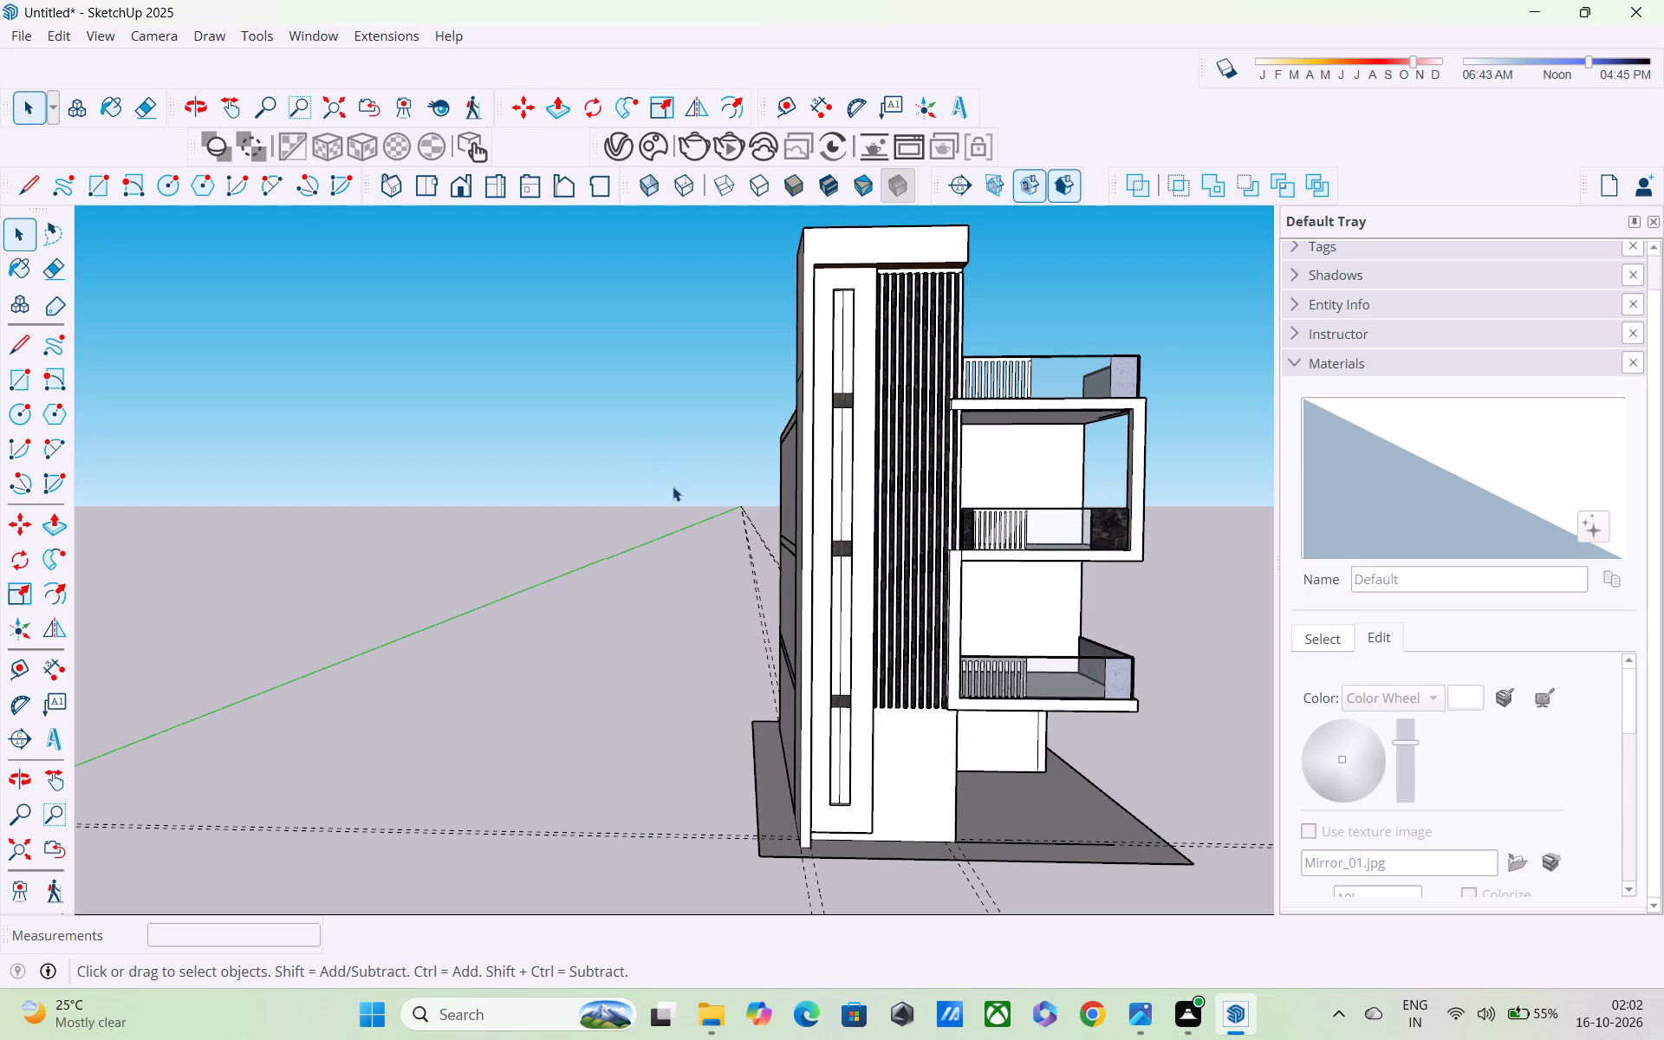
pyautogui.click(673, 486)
# Paint both halves of the tower's recessed strip below the lowest dark band with Glass_Mirror_01 from the Glass collection.
pyautogui.moveTo(994, 583); pyautogui.dragTo(914, 560, button='middle')
pyautogui.moveTo(963, 576); pyautogui.dragTo(892, 627, button='middle')
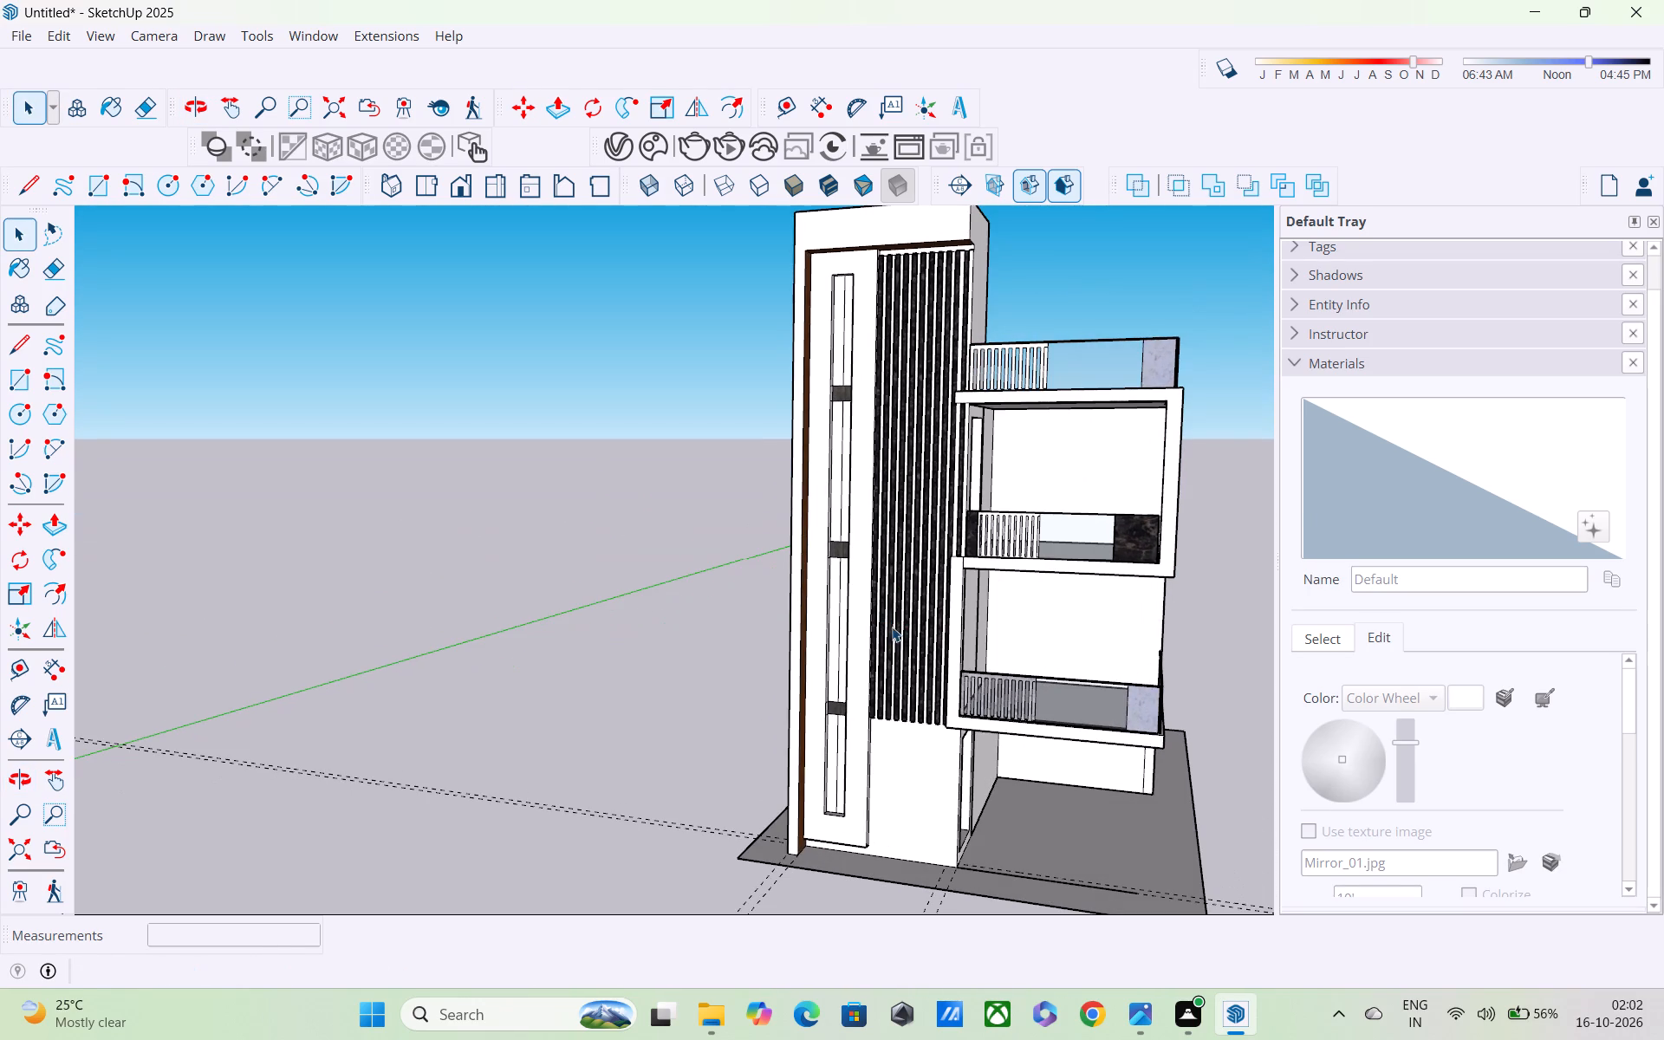
pyautogui.scroll(4, 1131, 704)
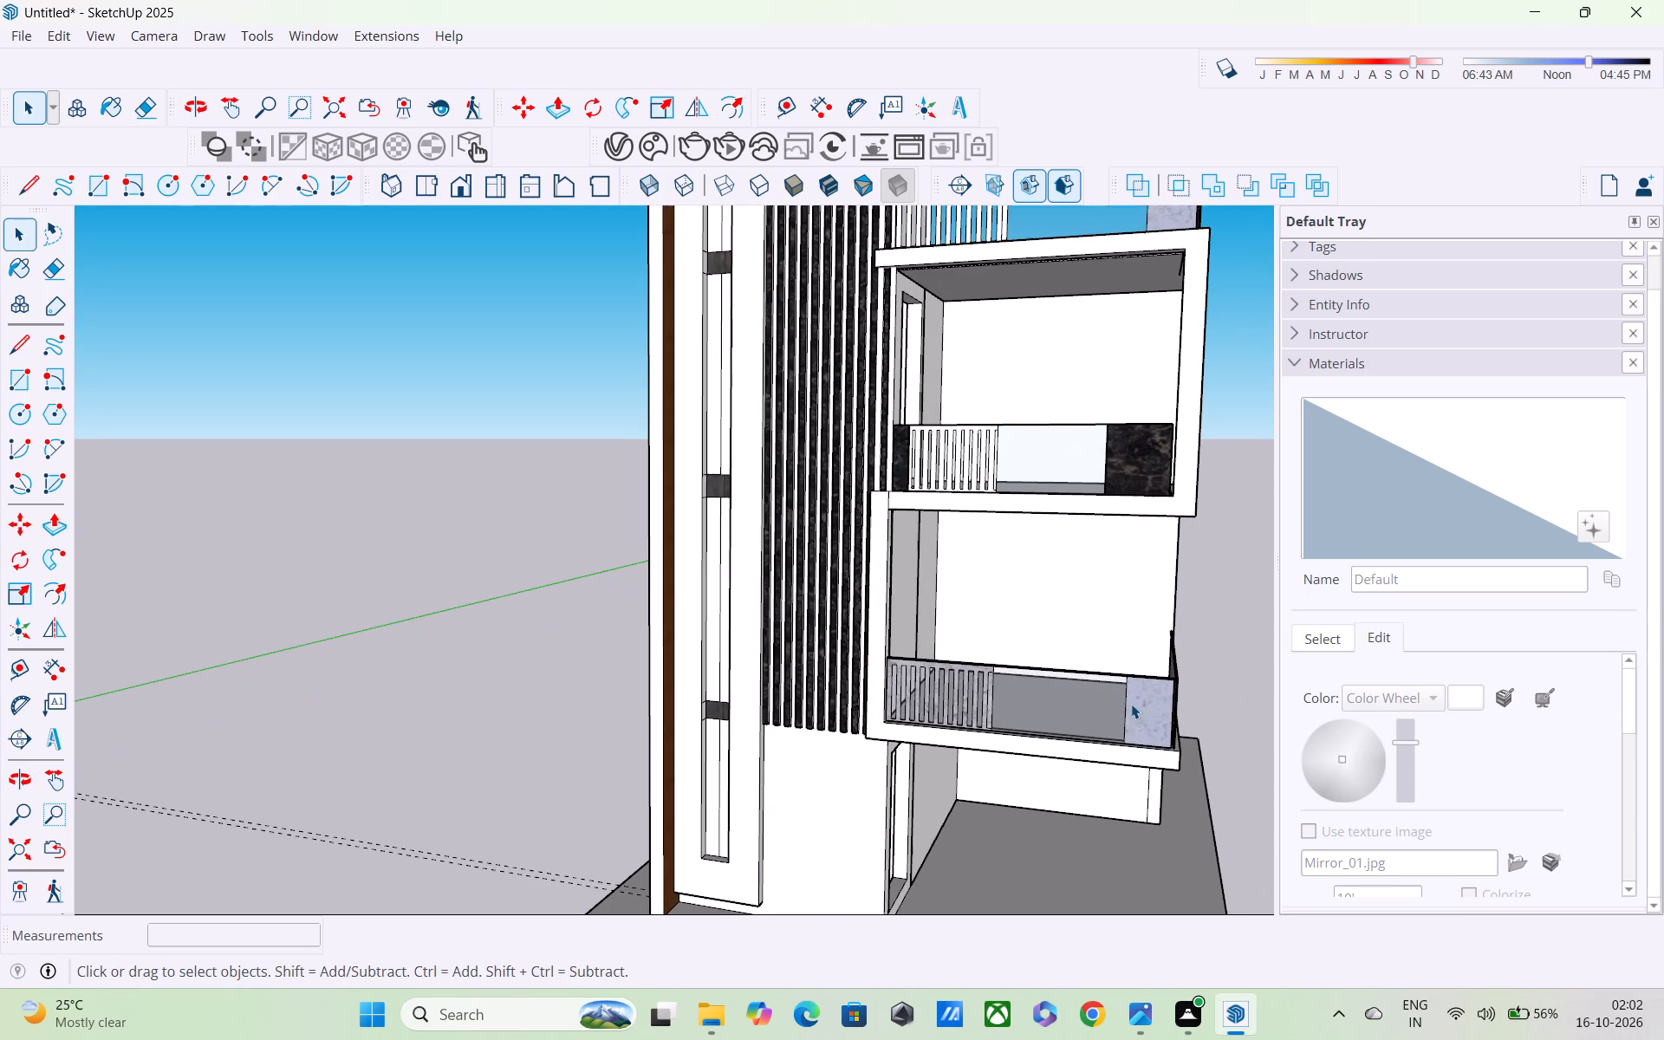
pyautogui.click(1115, 699)
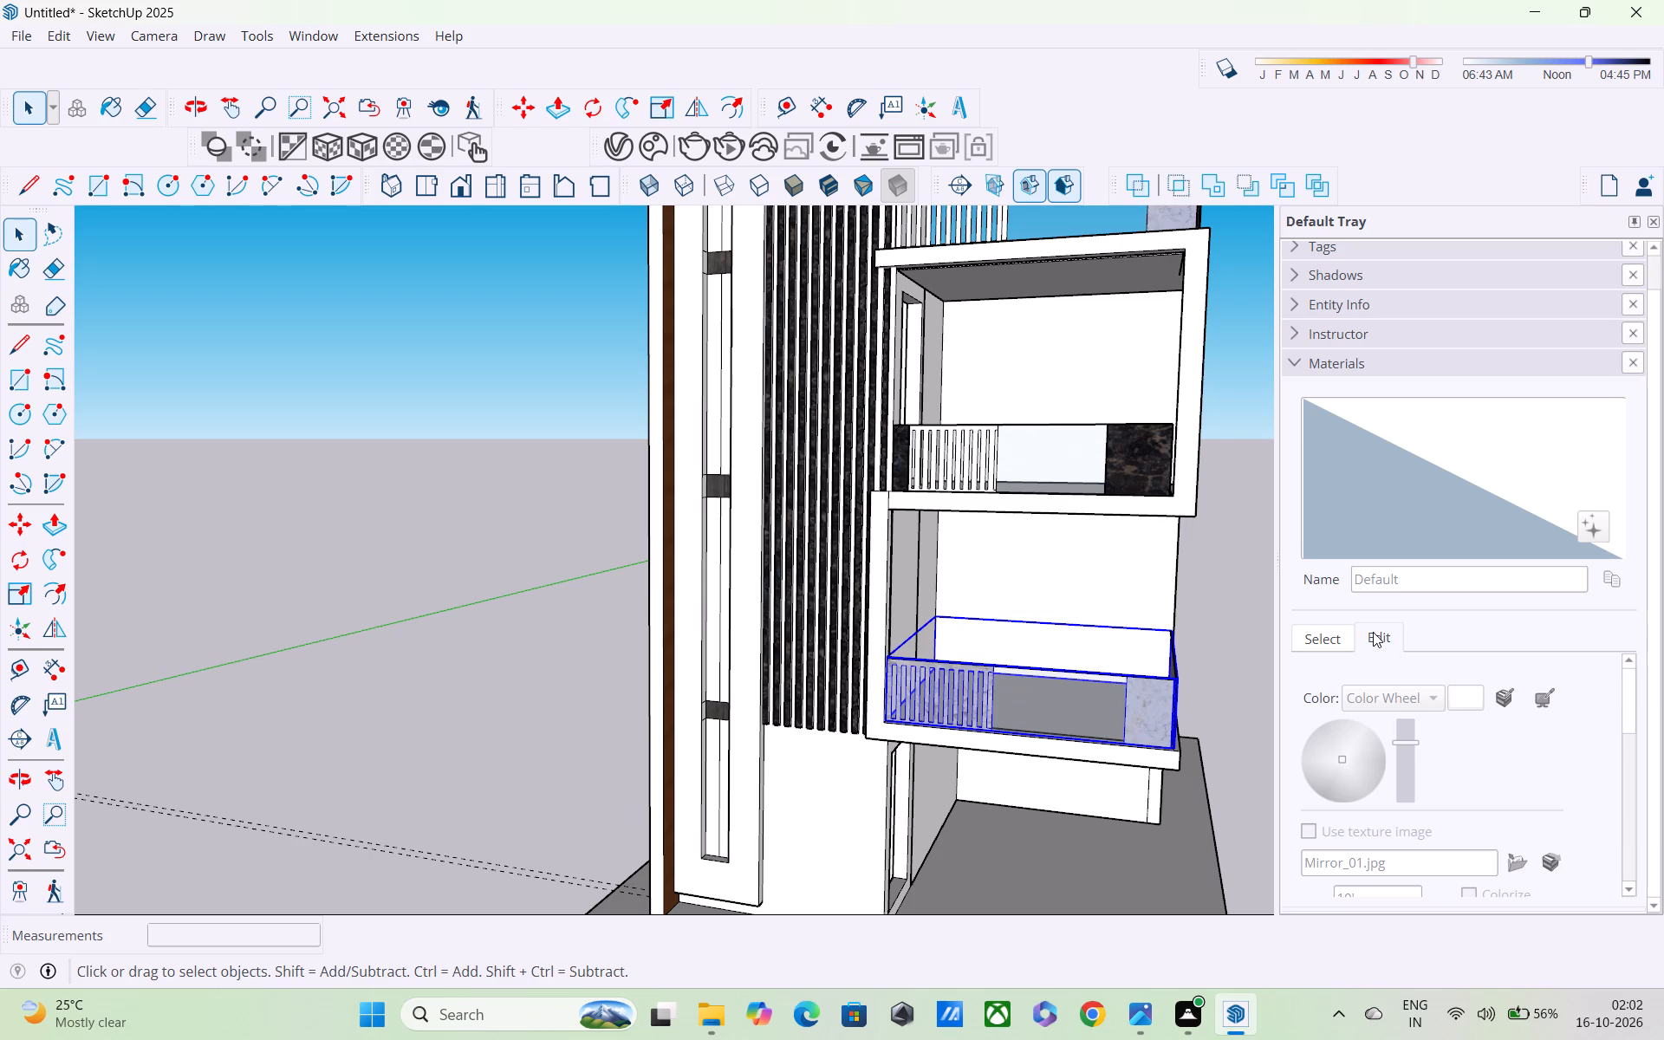
pyautogui.click(1373, 632)
pyautogui.click(1329, 642)
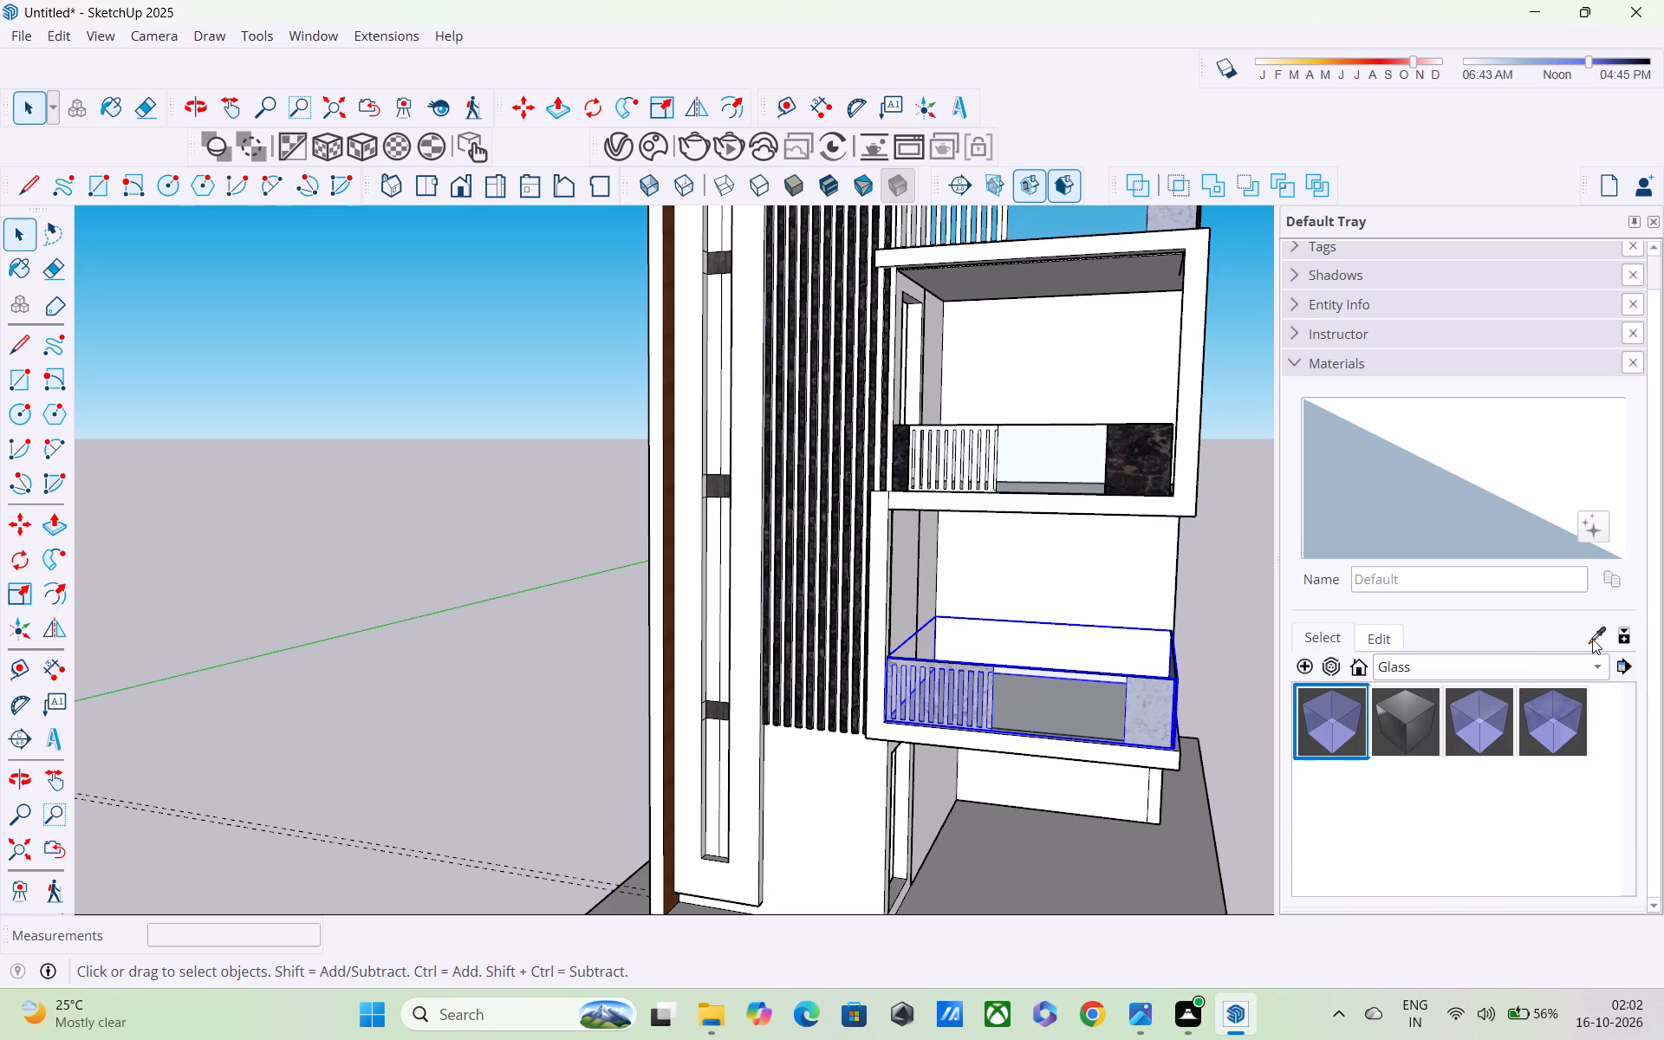
pyautogui.click(1409, 725)
pyautogui.moveTo(708, 776); pyautogui.dragTo(803, 709, button='middle')
pyautogui.scroll(11, 745, 806)
pyautogui.click(711, 717)
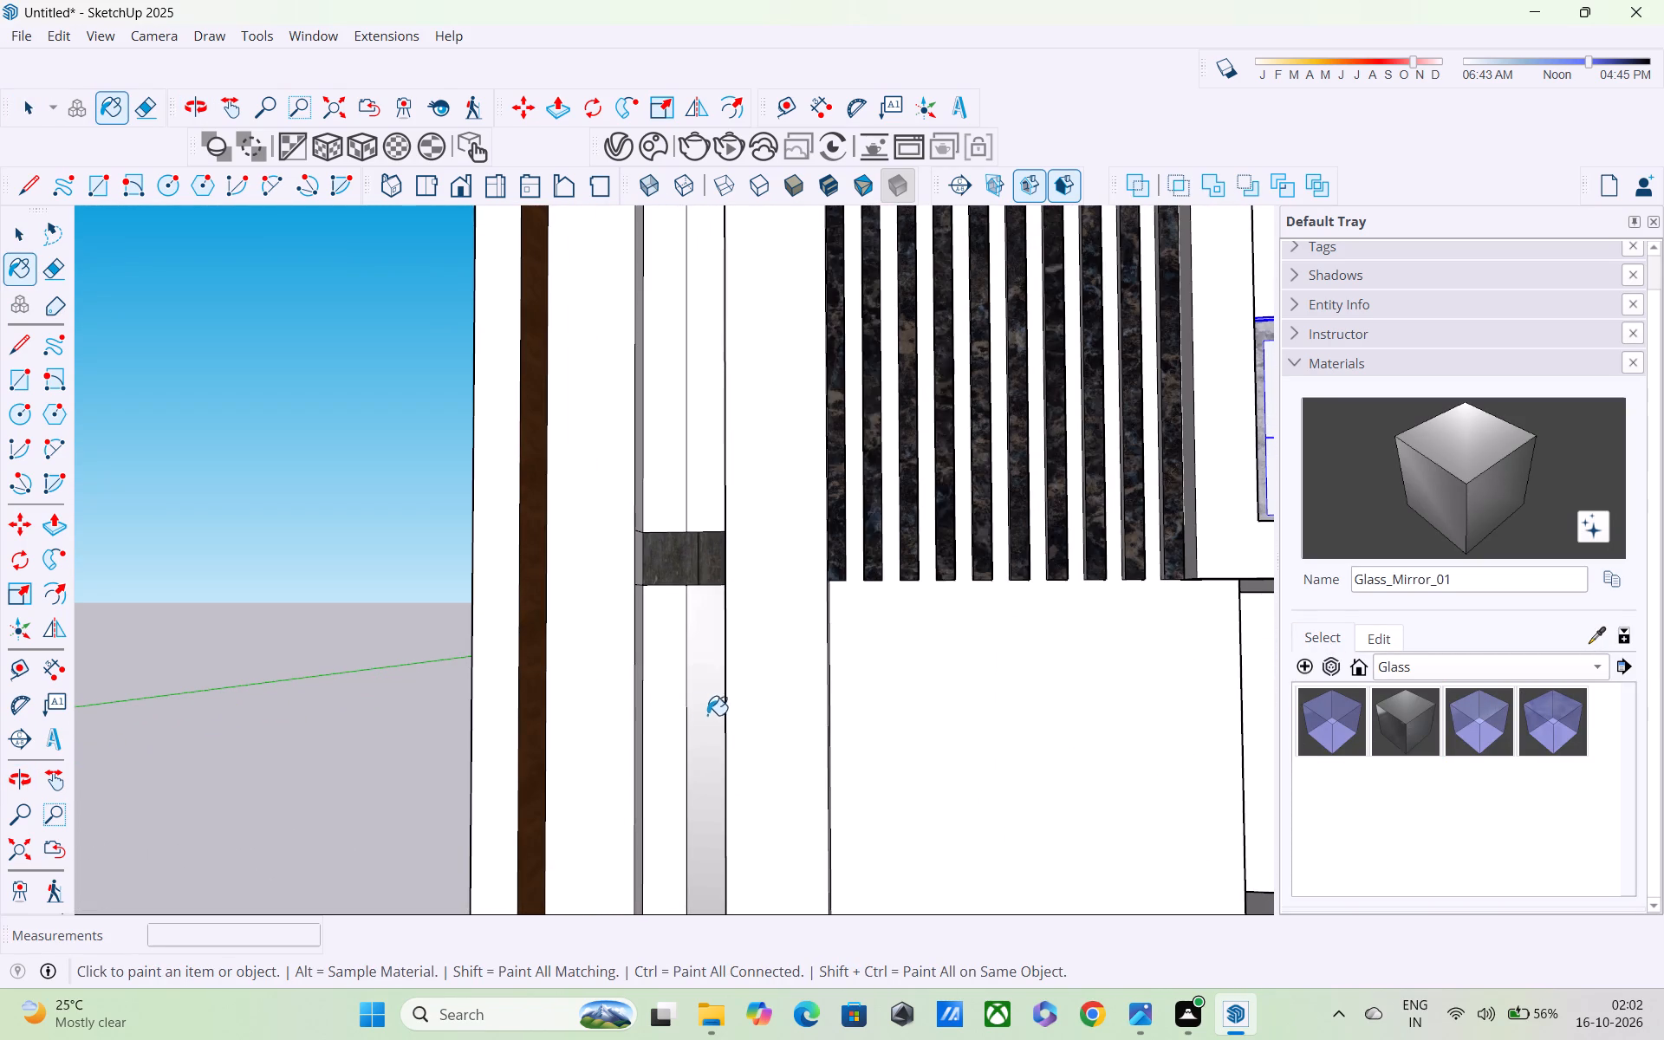
pyautogui.click(663, 691)
pyautogui.moveTo(670, 696); pyautogui.dragTo(718, 764, button='middle')
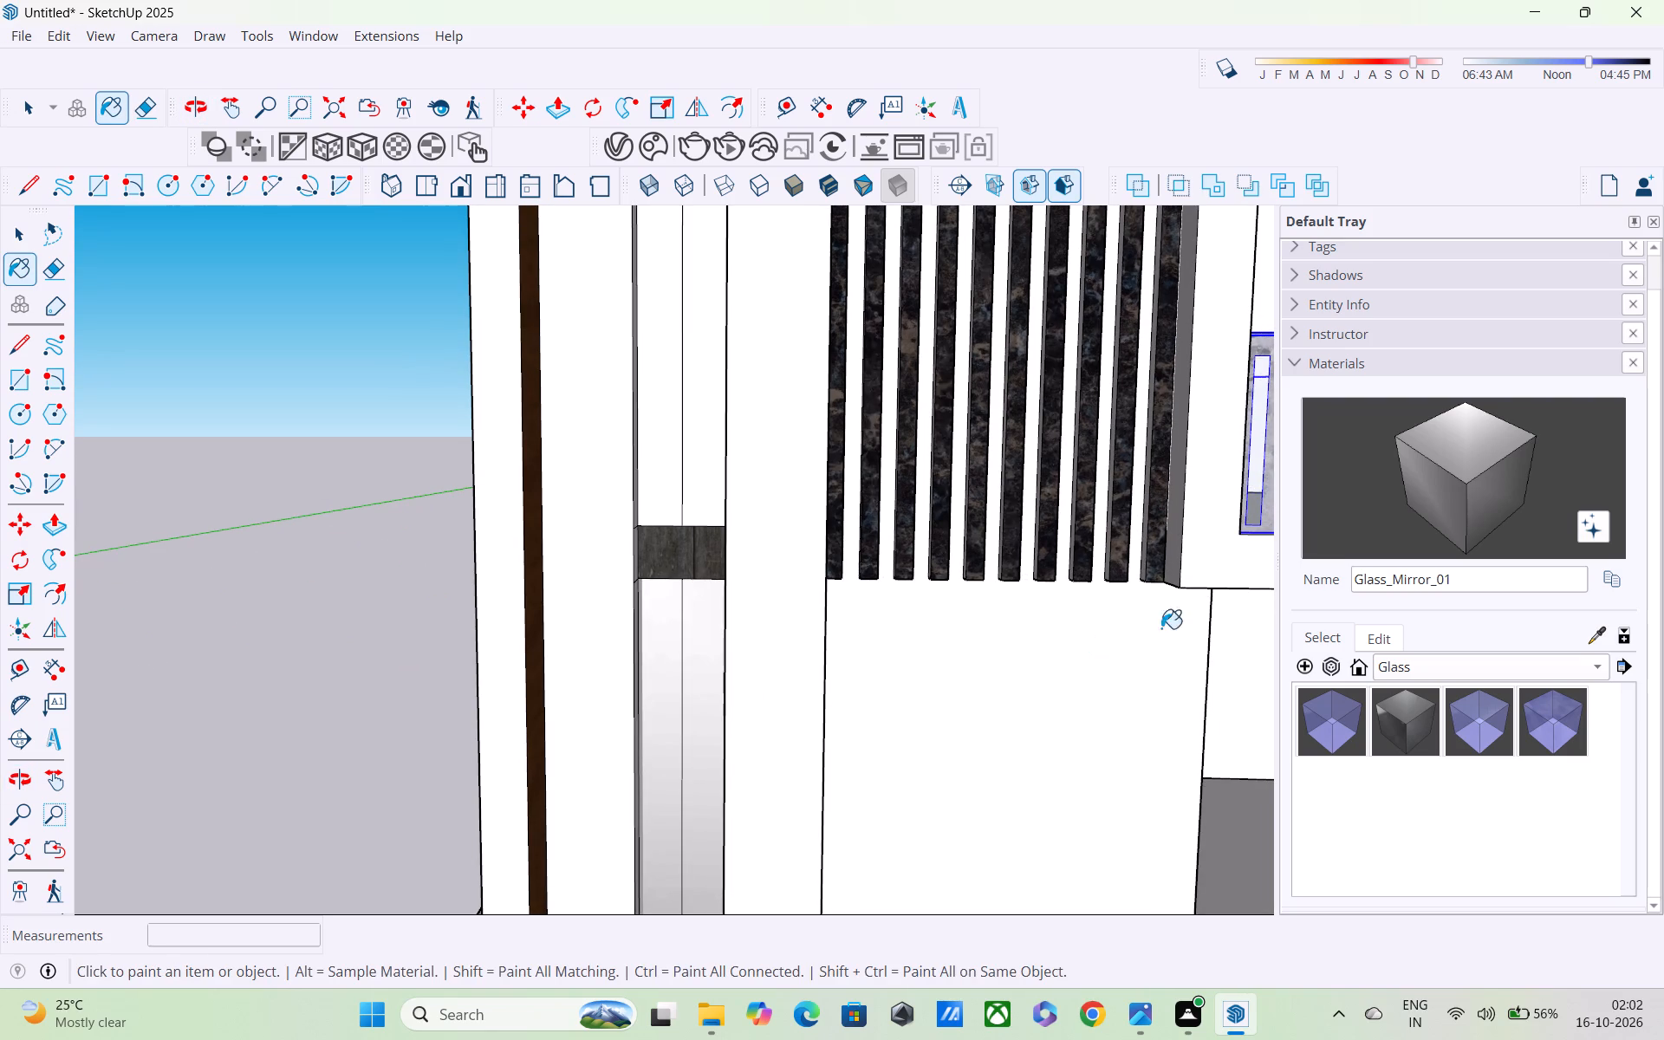
# Tint the Glass_Mirror_01 material a warm gold using the colour wheel.
pyautogui.click(1378, 635)
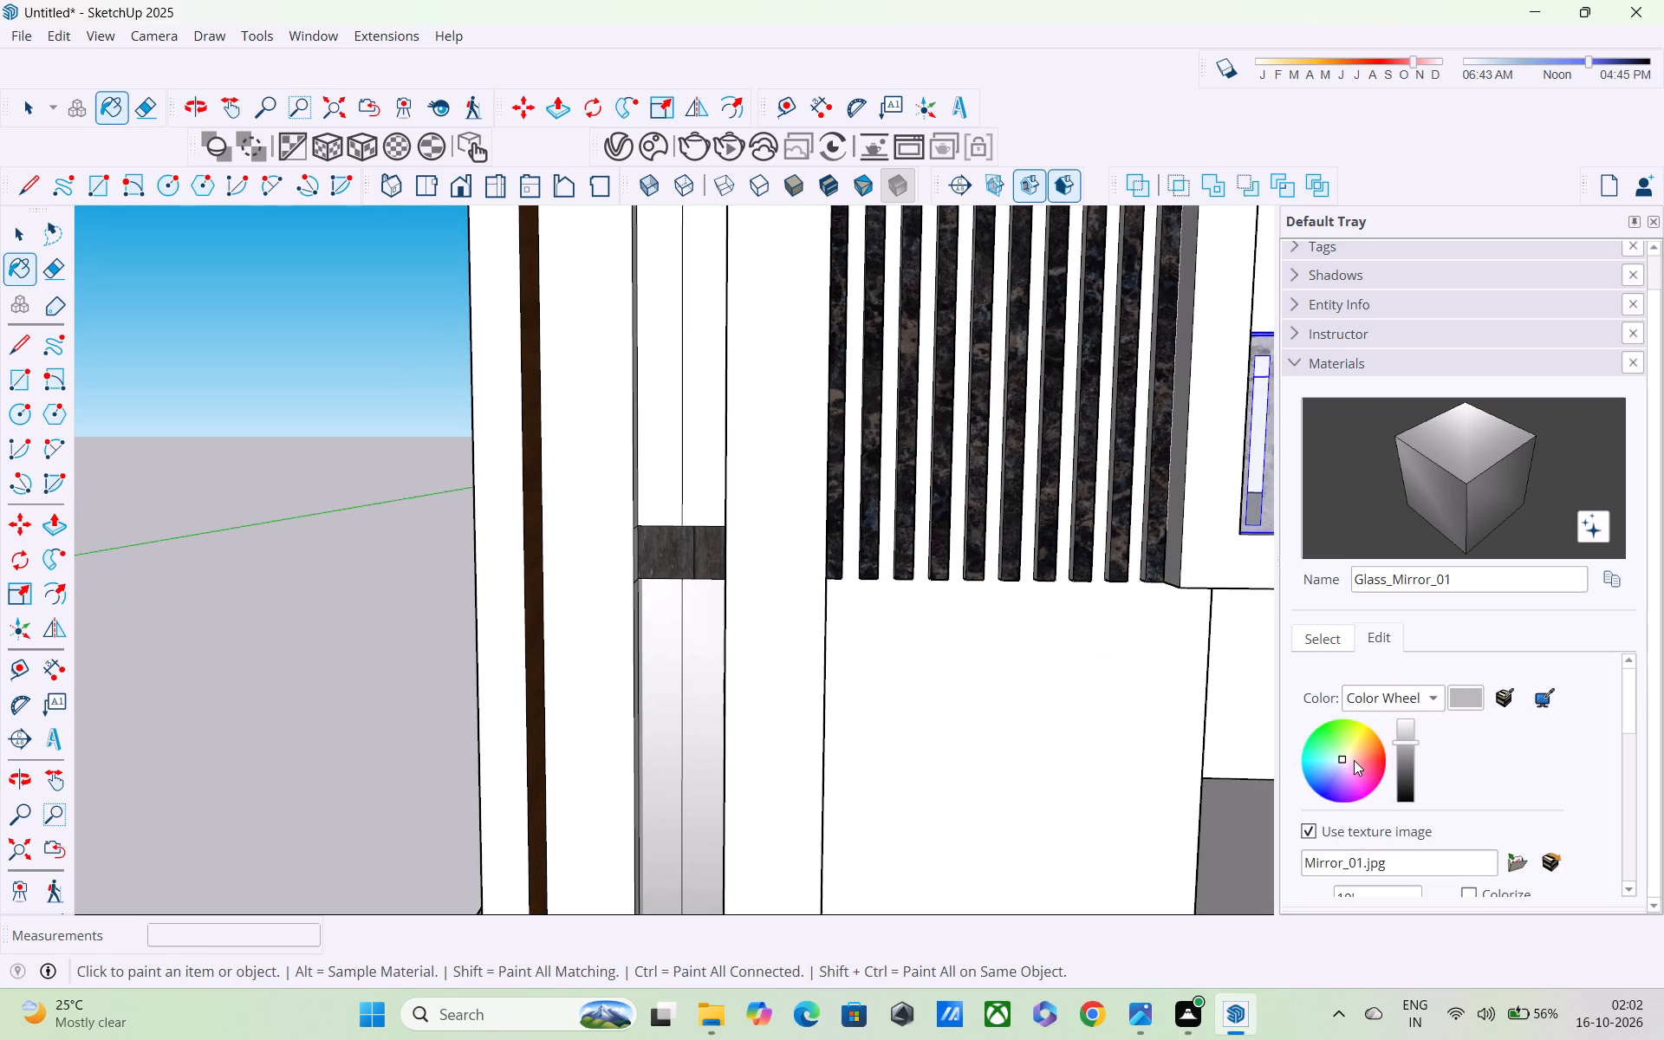
pyautogui.moveTo(1341, 762); pyautogui.dragTo(1357, 751)
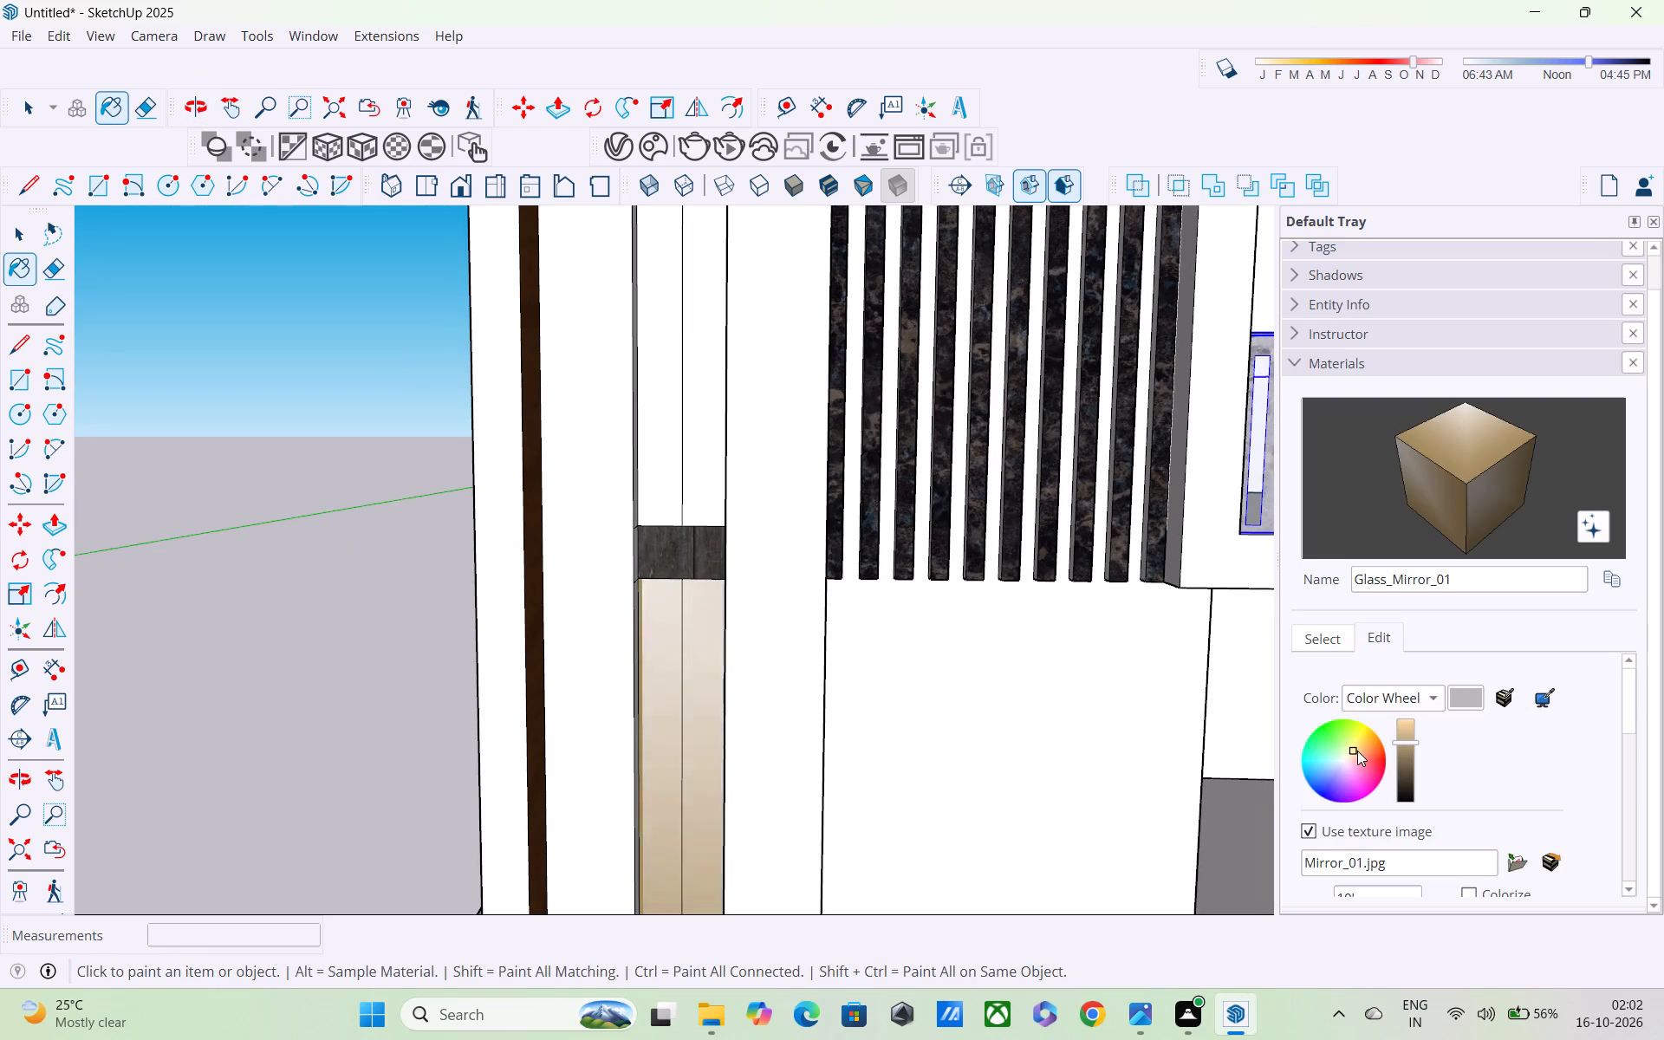
pyautogui.moveTo(1357, 751); pyautogui.dragTo(1355, 757)
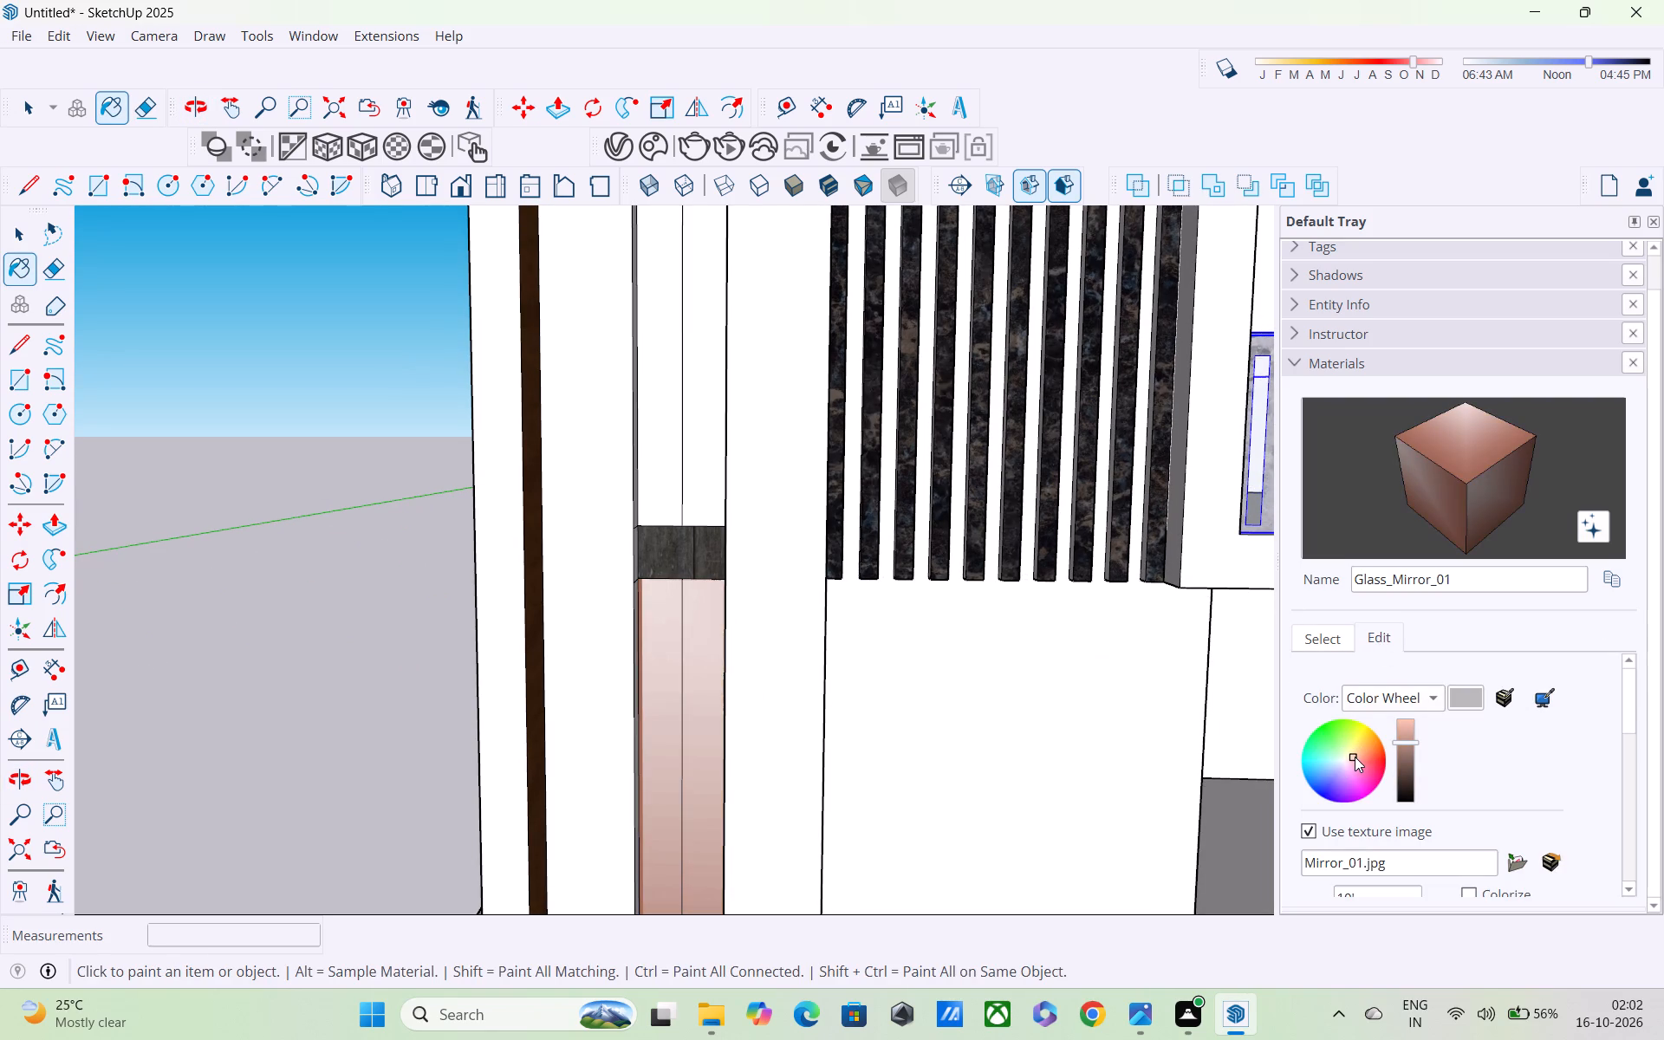
pyautogui.moveTo(1355, 757); pyautogui.dragTo(1344, 757)
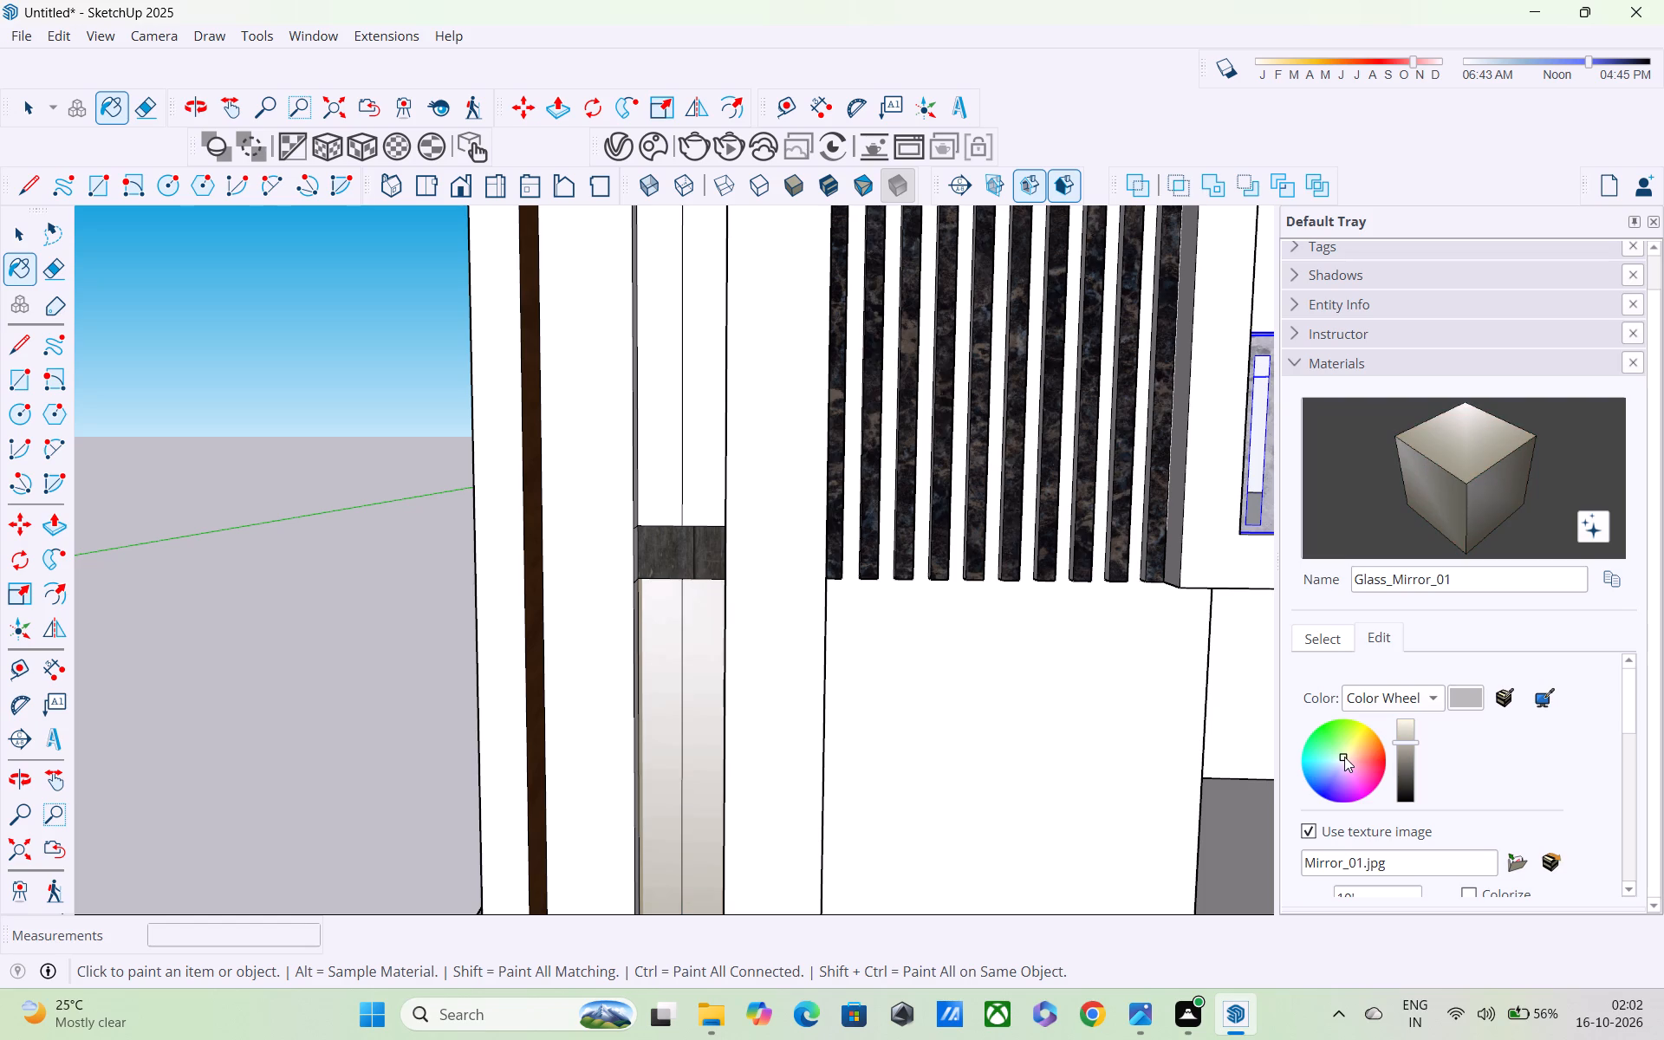
pyautogui.moveTo(1344, 757); pyautogui.dragTo(1347, 747)
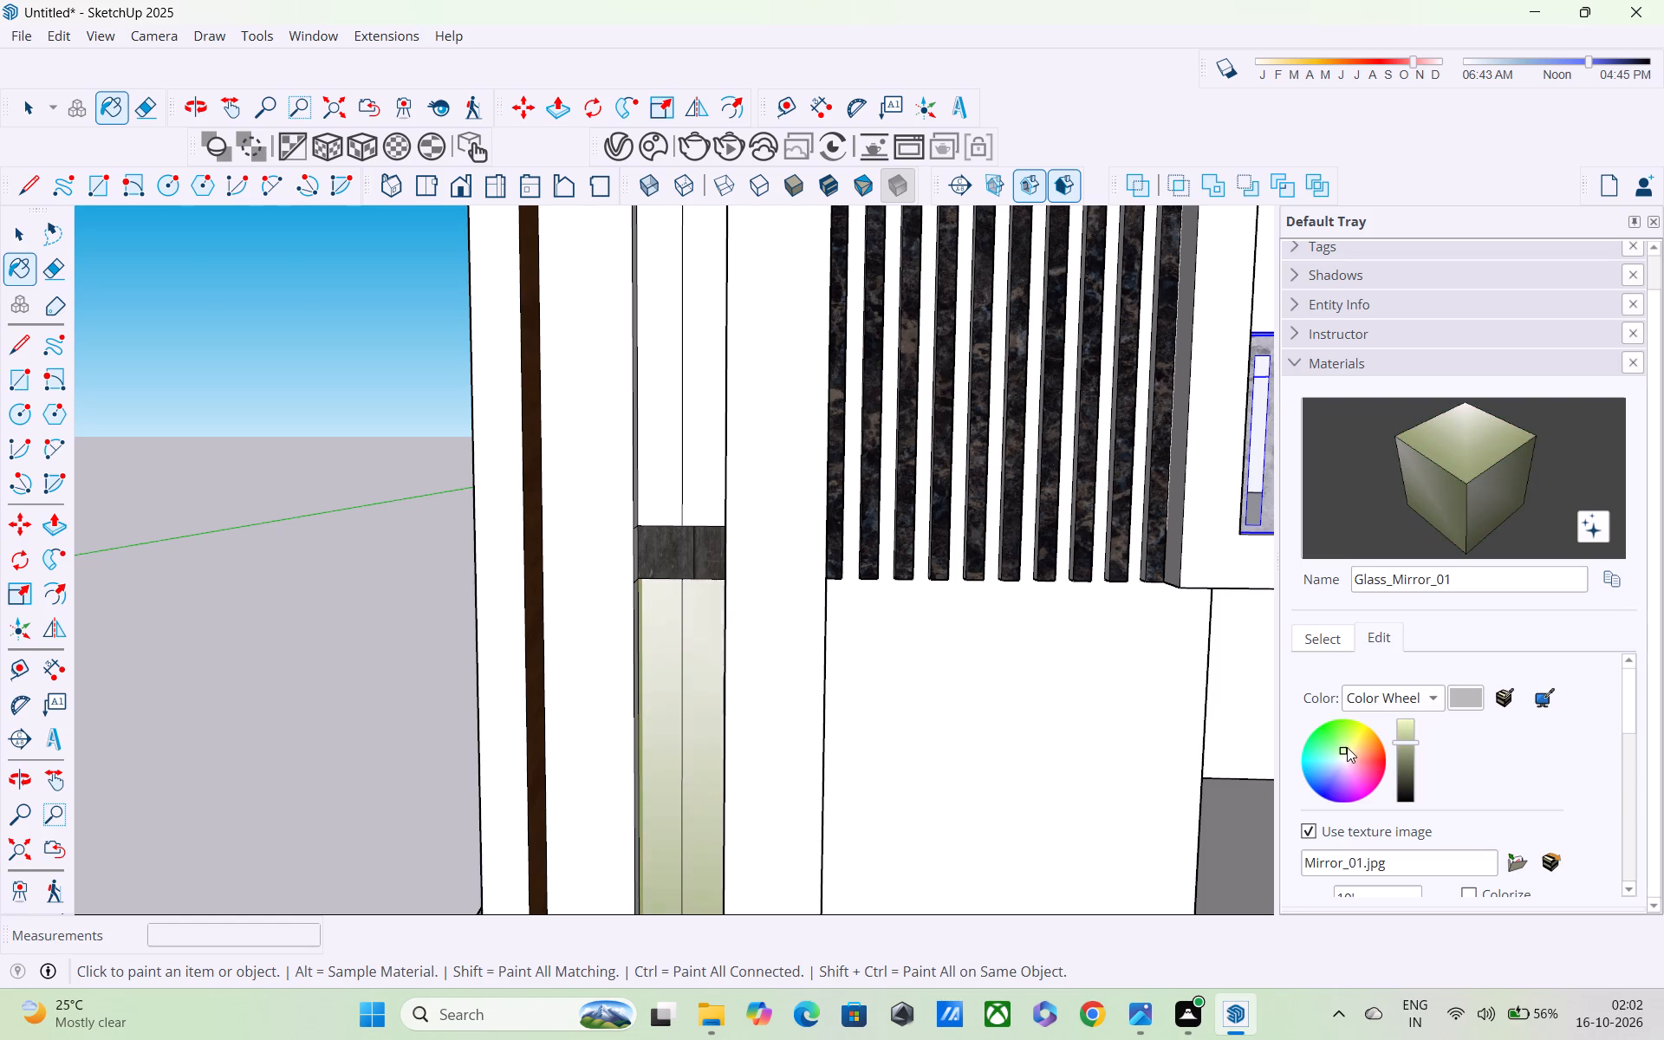
pyautogui.moveTo(1347, 747); pyautogui.dragTo(1354, 749)
# Paint both halves of the recessed strip section just above the lowest dark band with the gold Glass_Mirror_01, and reapply it below the band.
pyautogui.click(669, 464)
pyautogui.click(697, 474)
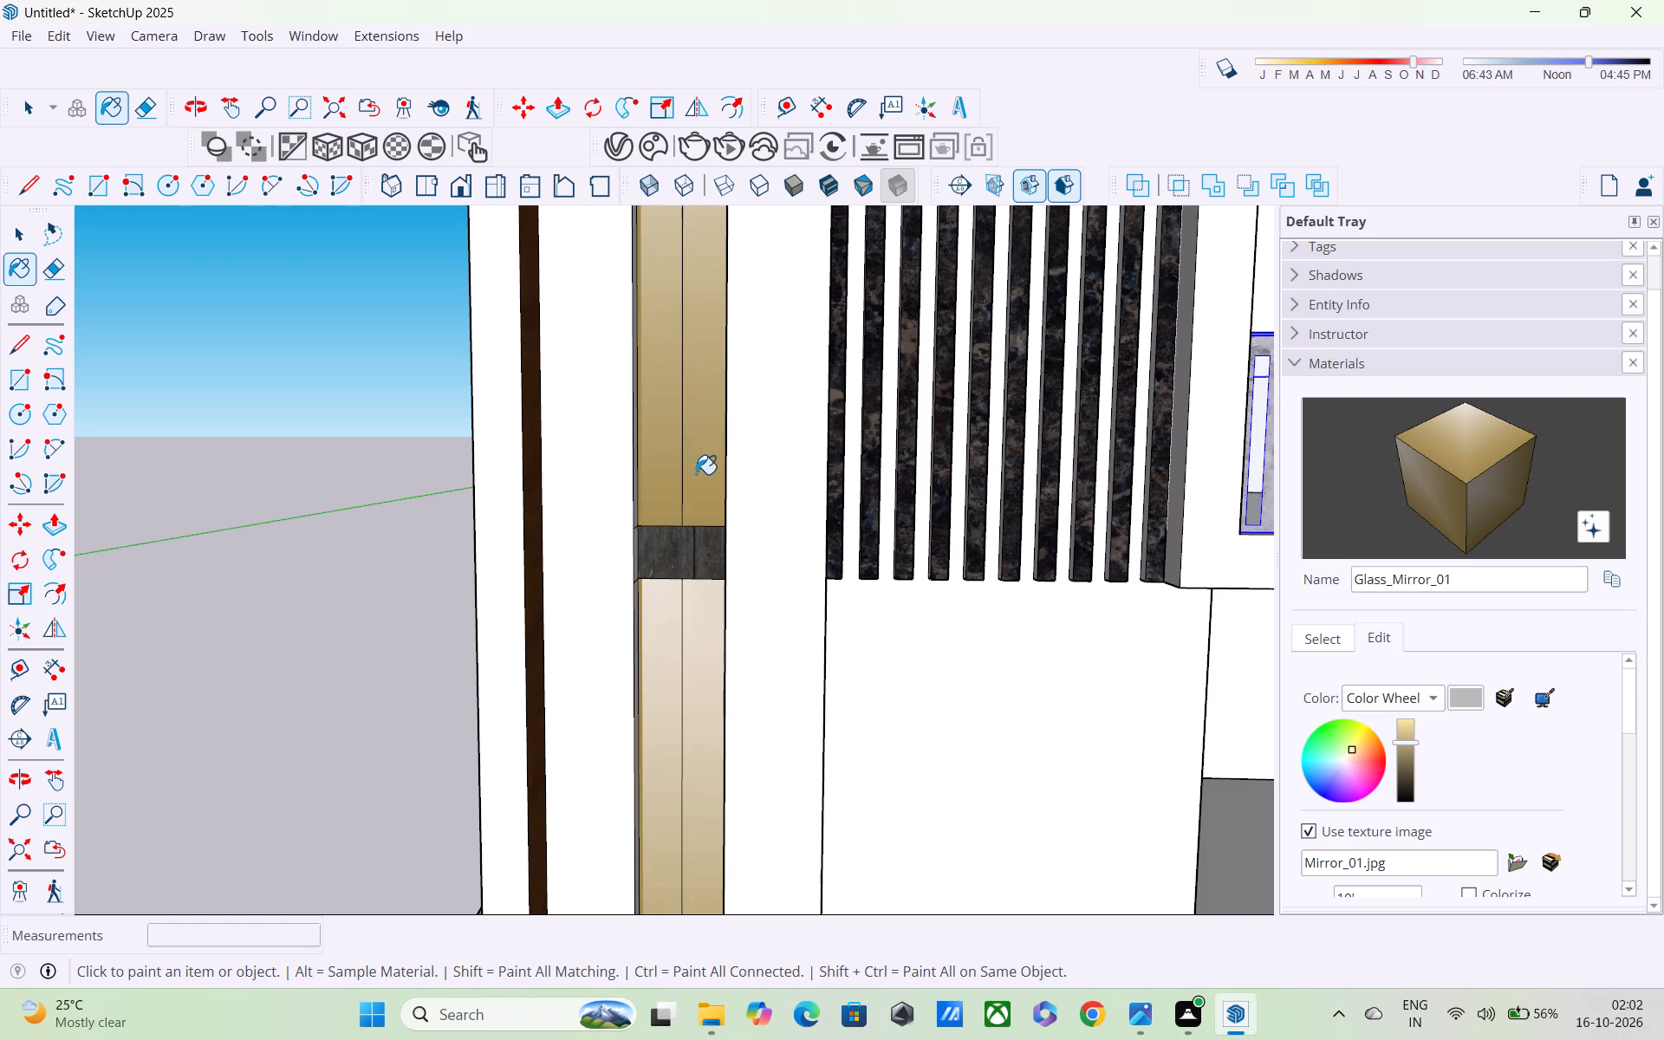
pyautogui.moveTo(688, 465); pyautogui.dragTo(692, 532, button='middle')
pyautogui.click(707, 679)
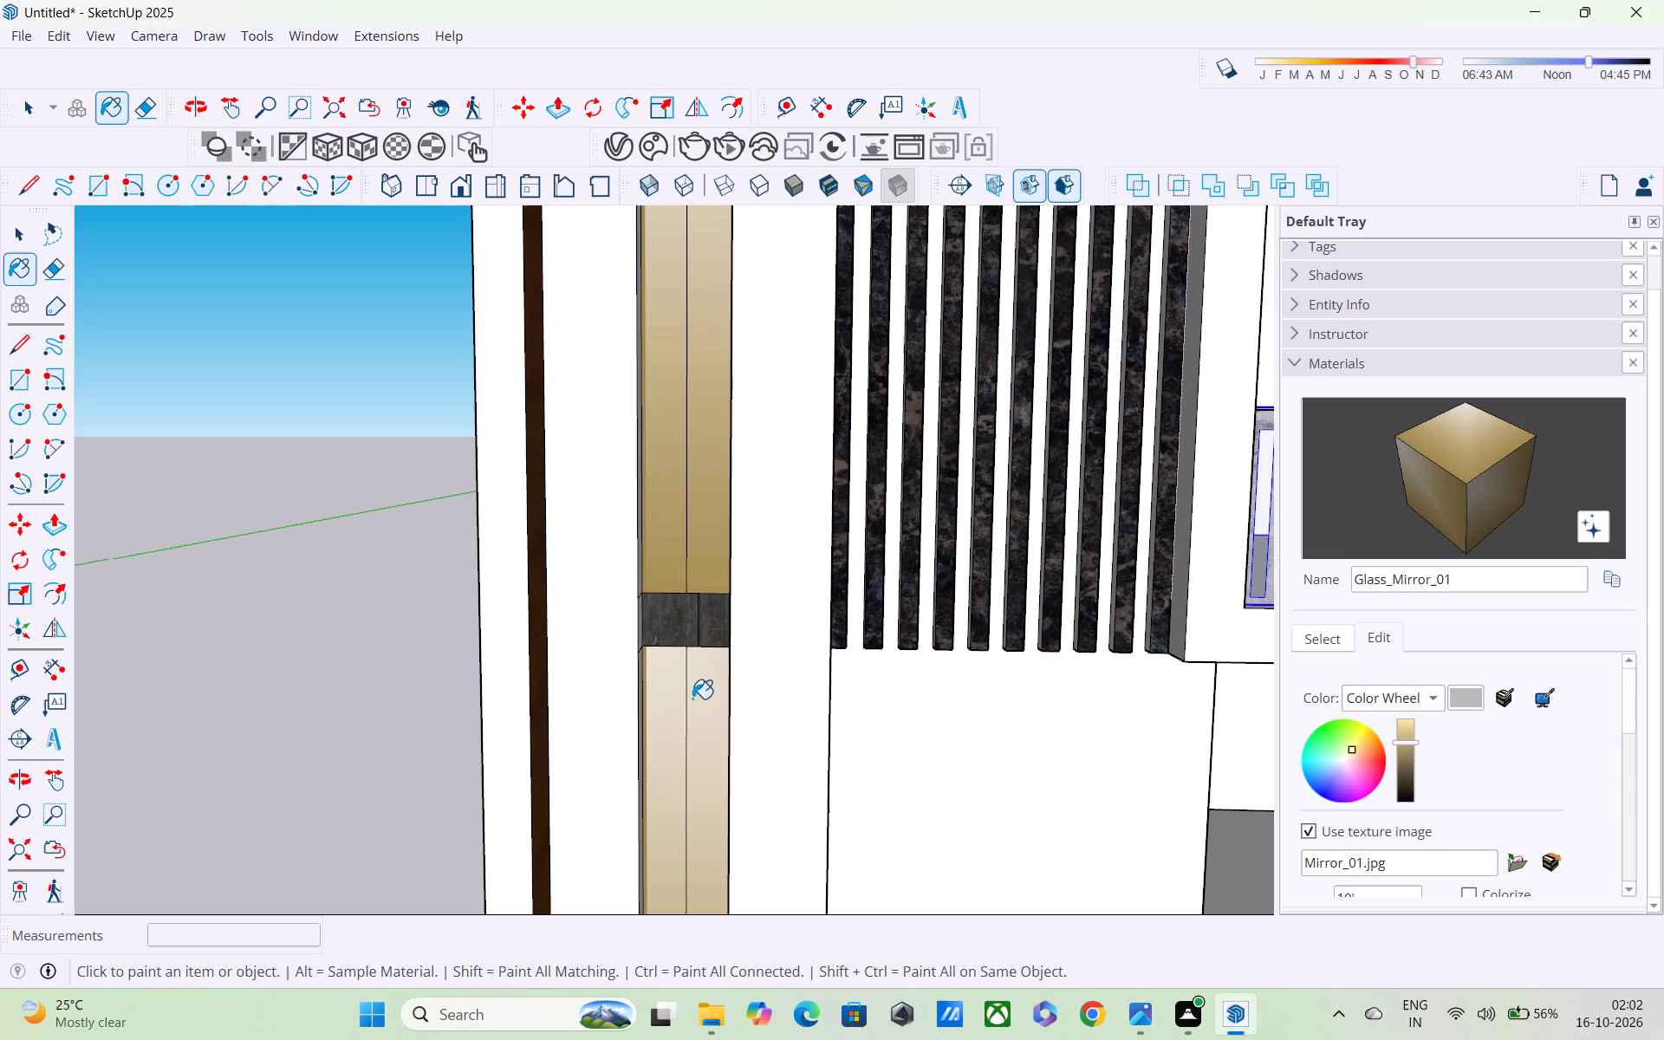
pyautogui.click(692, 695)
pyautogui.click(681, 684)
pyautogui.scroll(-5, 681, 684)
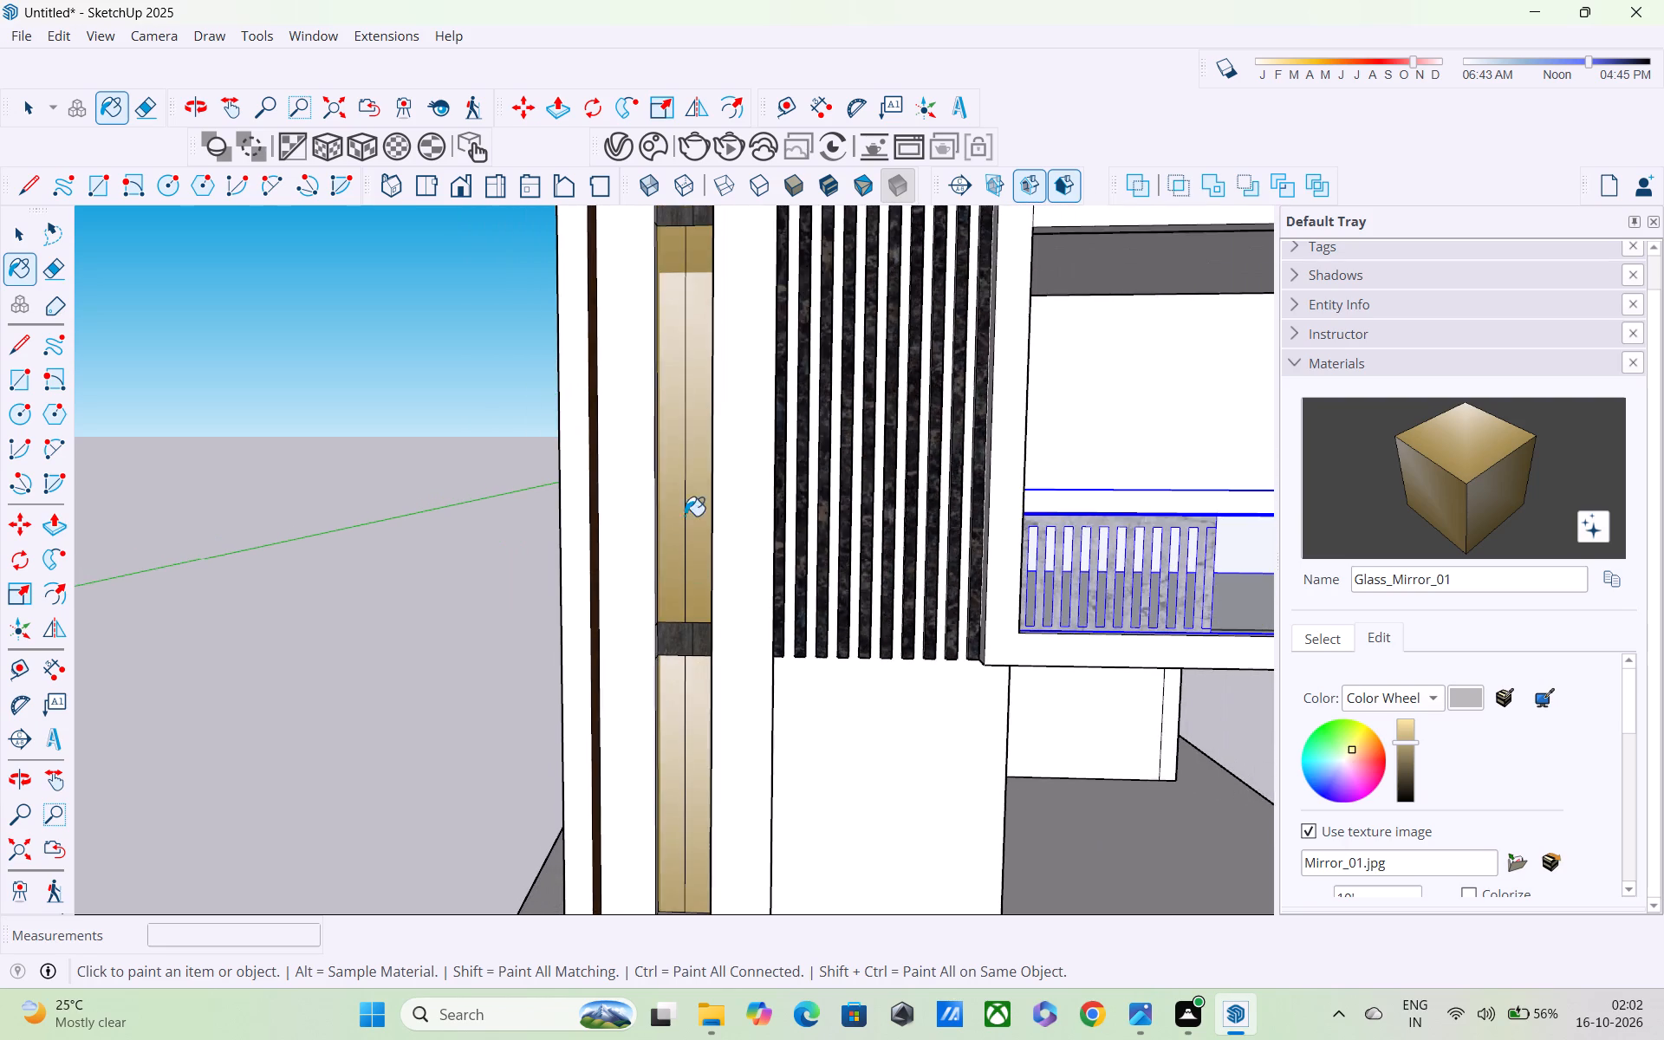
# Paint both halves of the recessed strip's two upper sections, up to the tower top, with the gold Glass_Mirror_01.
pyautogui.scroll(-1, 684, 515)
pyautogui.keyDown('shift'); pyautogui.moveTo(683, 549); pyautogui.dragTo(738, 729, button='middle'); pyautogui.keyUp('shift')
pyautogui.click(731, 289)
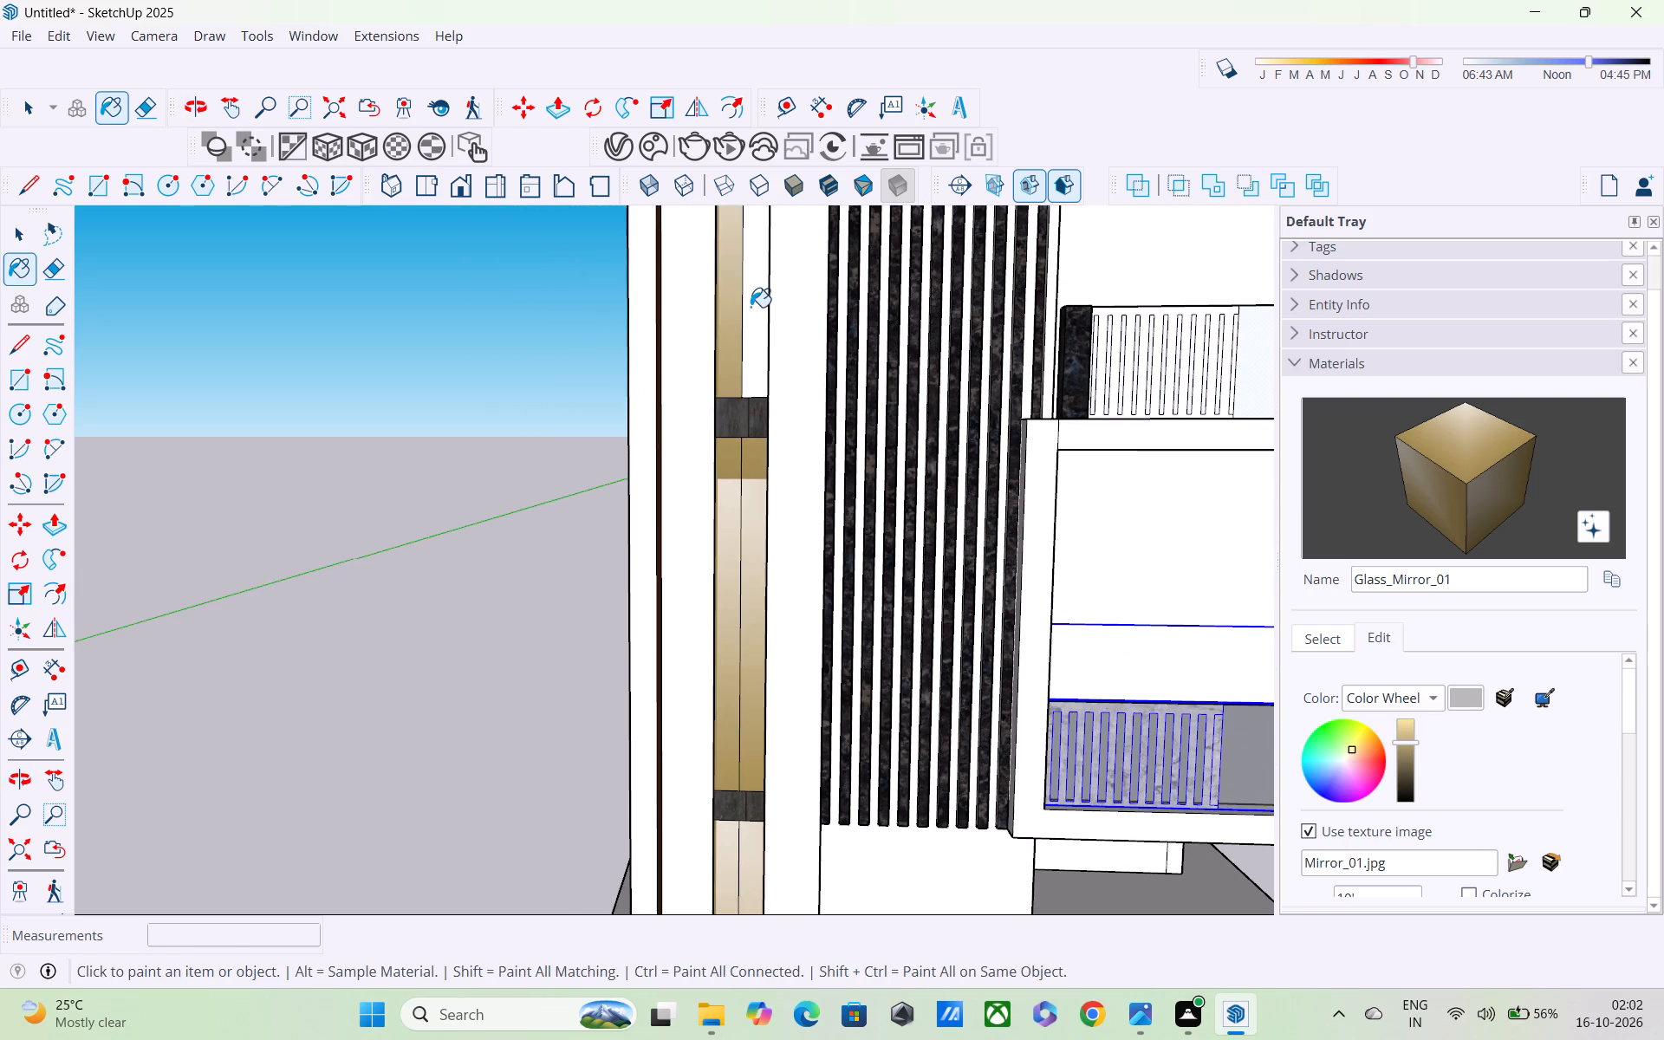
pyautogui.click(751, 307)
pyautogui.scroll(1, 752, 308)
pyautogui.moveTo(750, 335); pyautogui.dragTo(792, 650, button='middle')
pyautogui.keyDown('shift'); pyautogui.scroll(-1, 792, 650); pyautogui.keyUp('shift')
pyautogui.click(776, 271)
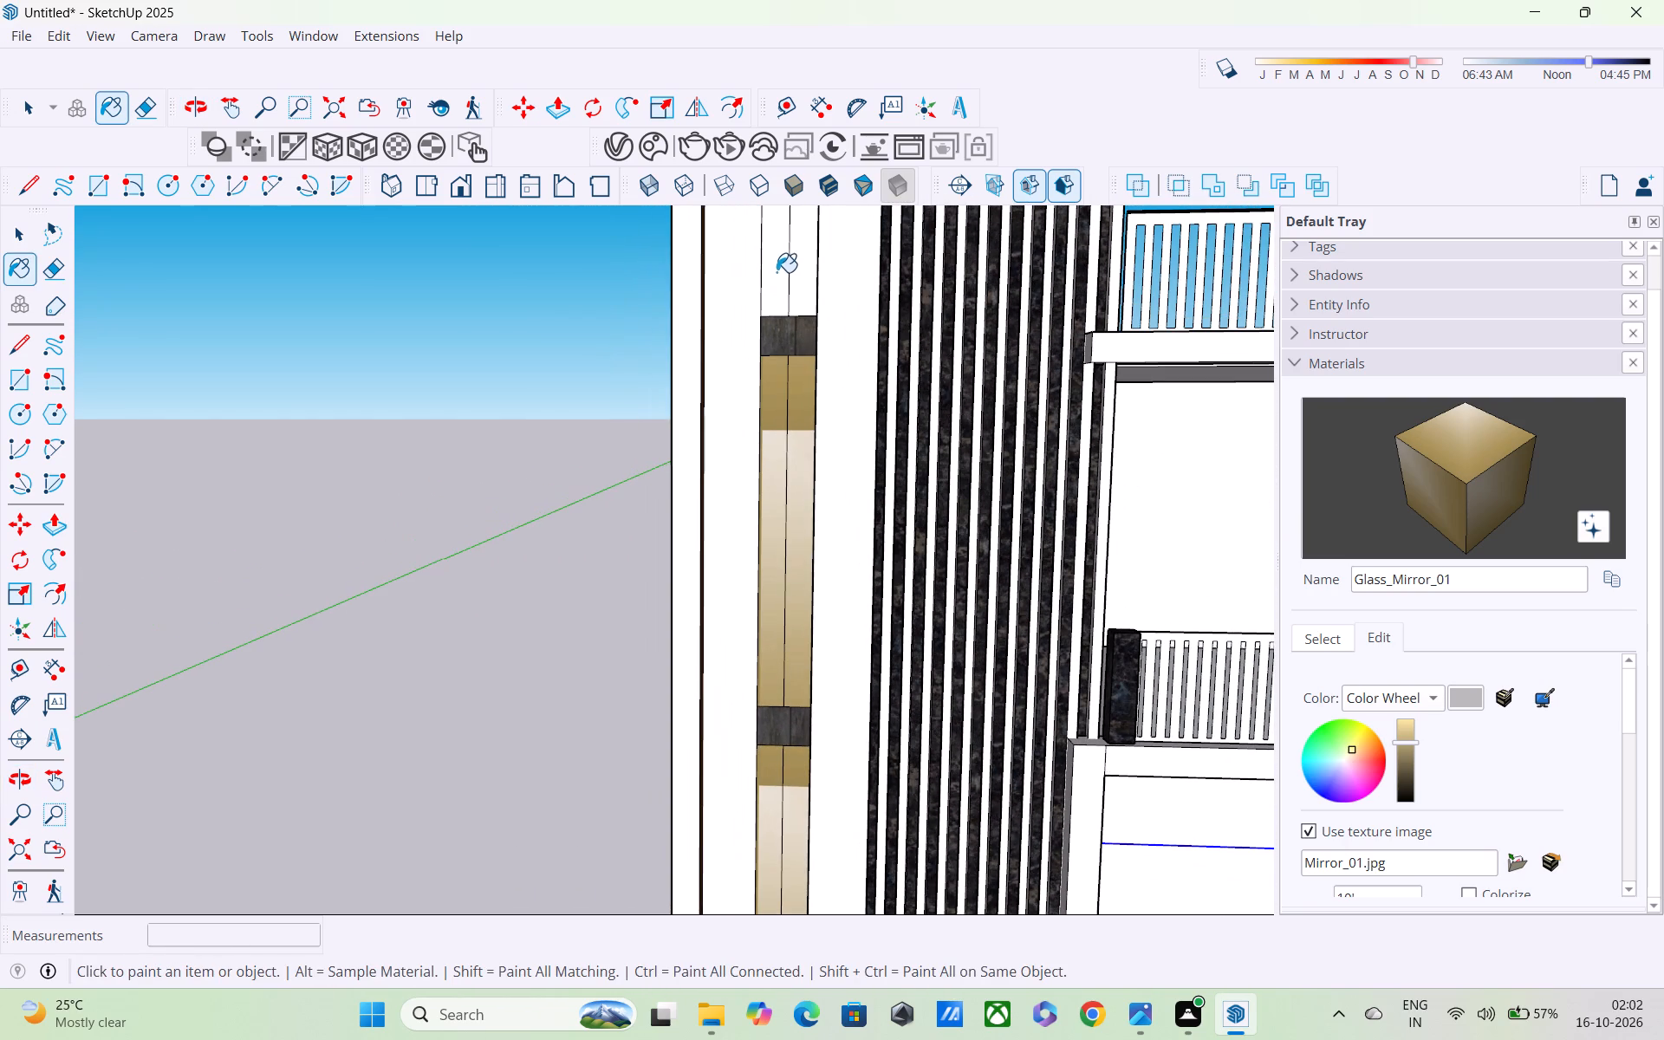
pyautogui.click(807, 276)
pyautogui.scroll(-1, 806, 276)
pyautogui.keyDown('shift'); pyautogui.moveTo(807, 305); pyautogui.dragTo(848, 562, button='middle'); pyautogui.keyUp('shift')
pyautogui.scroll(-7, 850, 520)
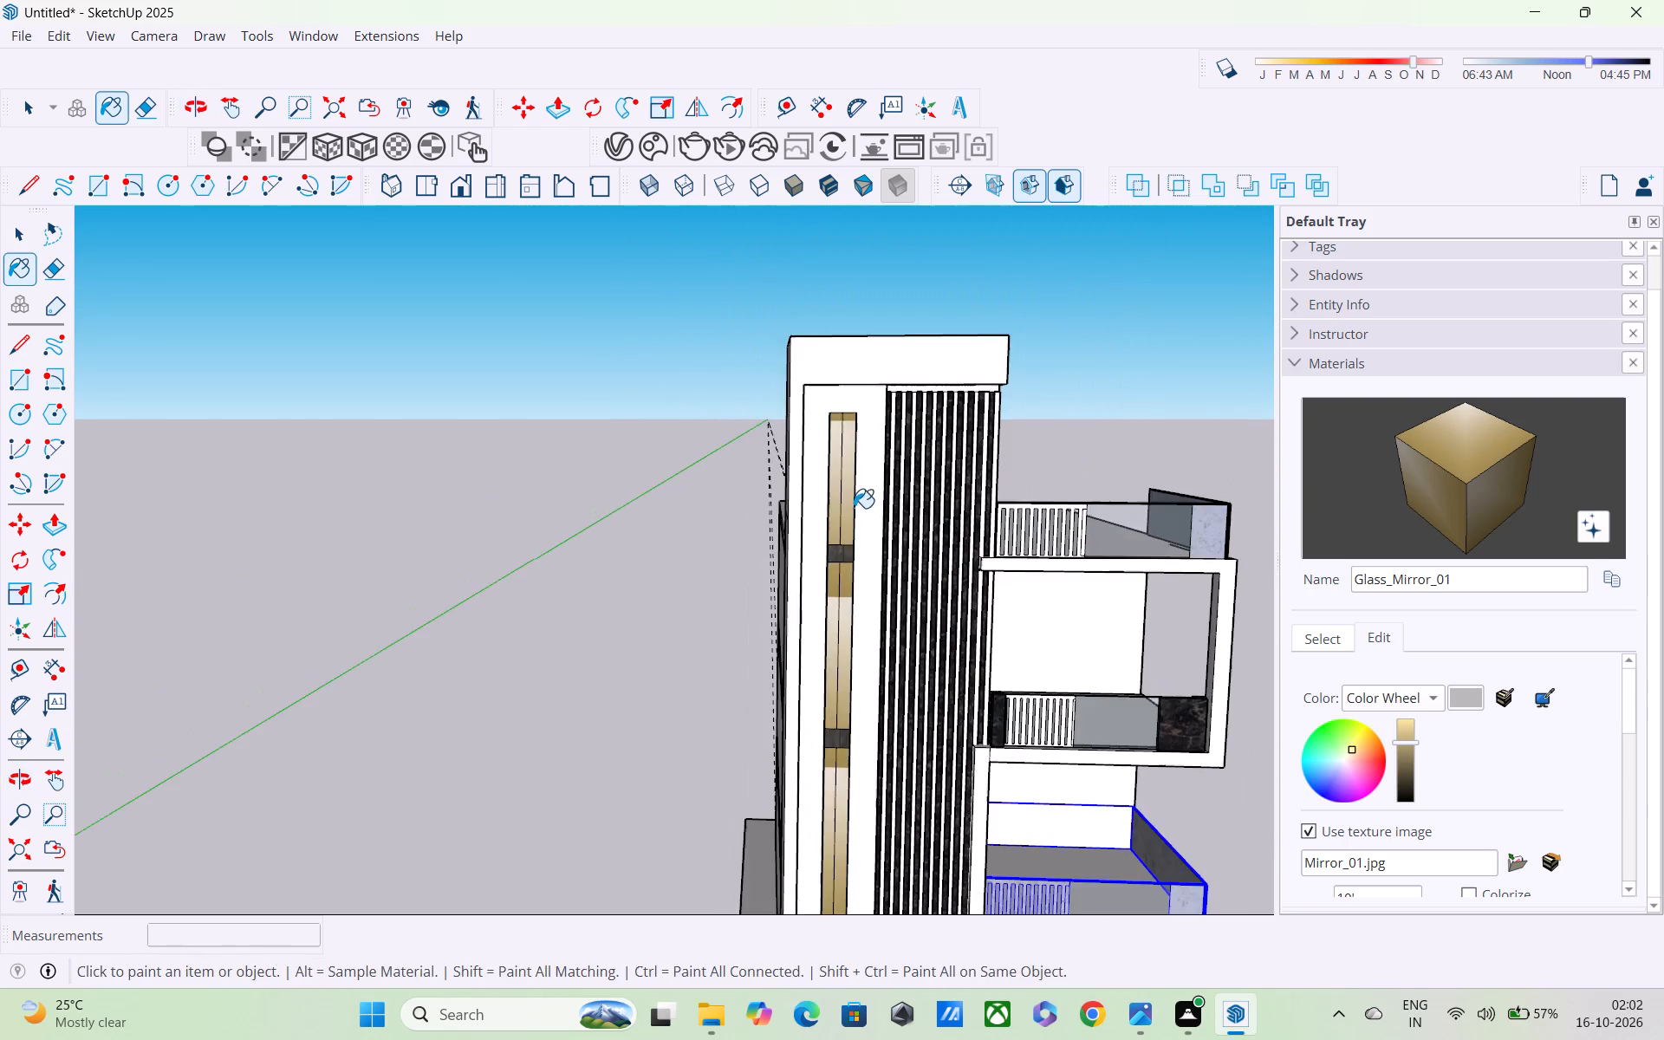
pyautogui.moveTo(852, 535); pyautogui.dragTo(811, 263, button='middle')
pyautogui.scroll(-3, 811, 263)
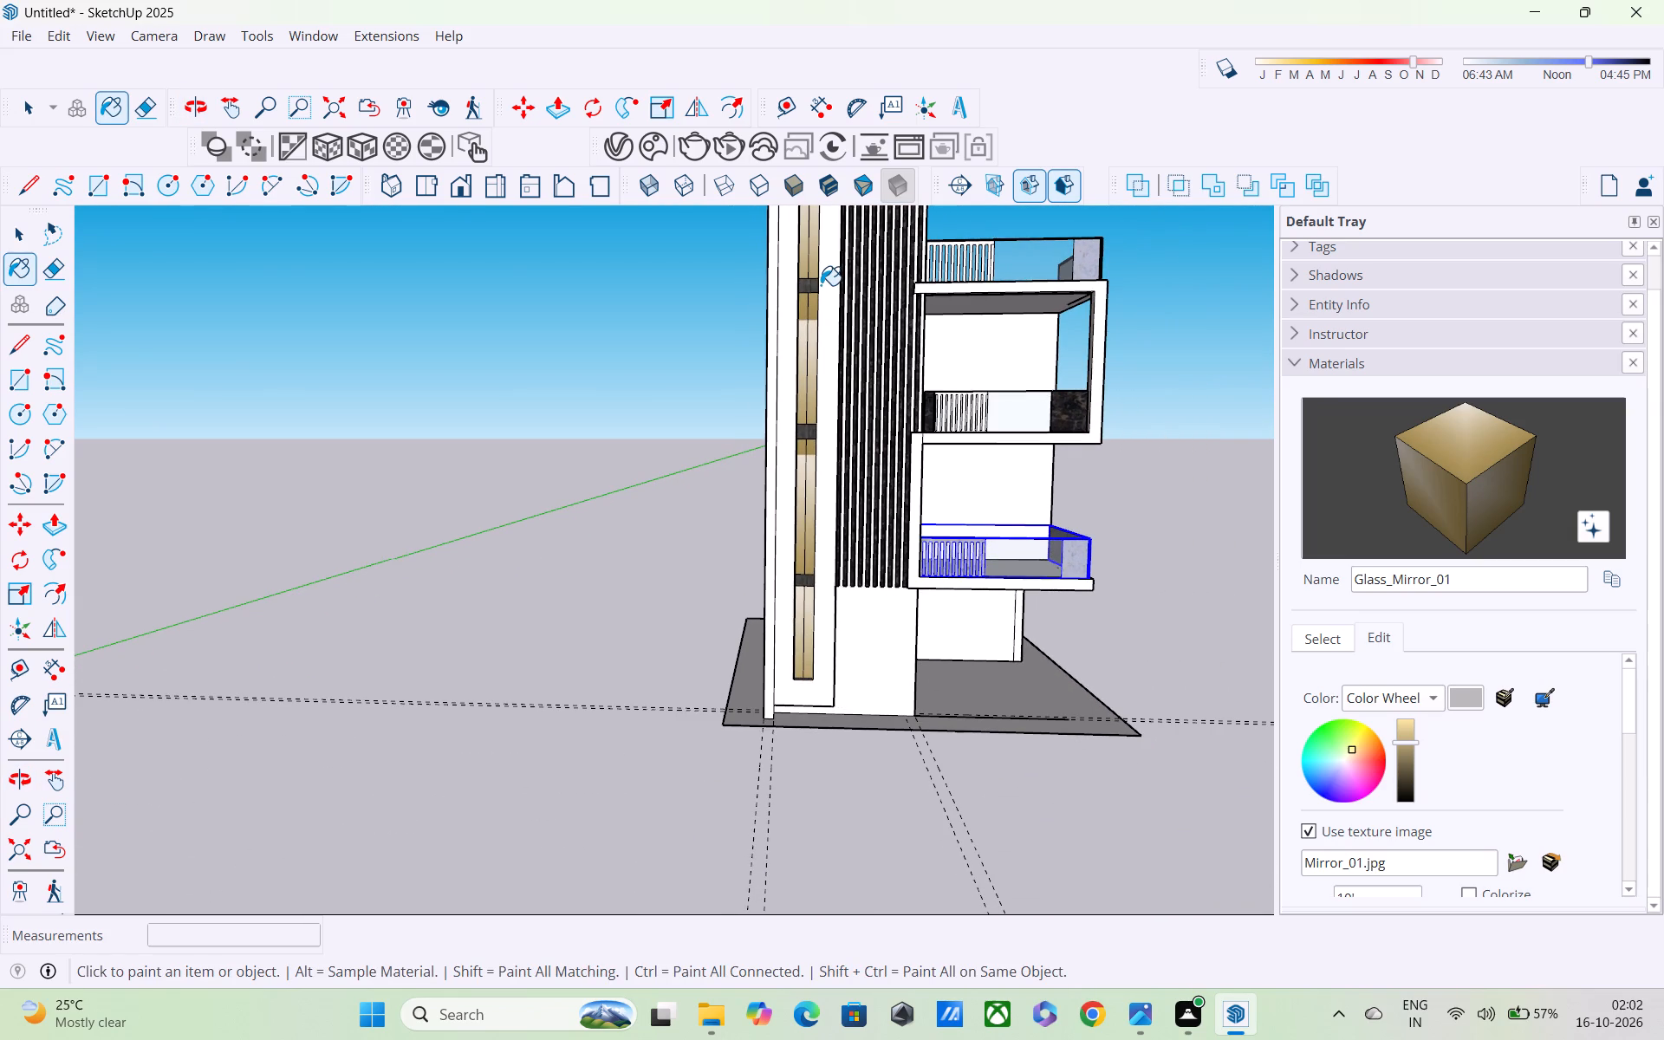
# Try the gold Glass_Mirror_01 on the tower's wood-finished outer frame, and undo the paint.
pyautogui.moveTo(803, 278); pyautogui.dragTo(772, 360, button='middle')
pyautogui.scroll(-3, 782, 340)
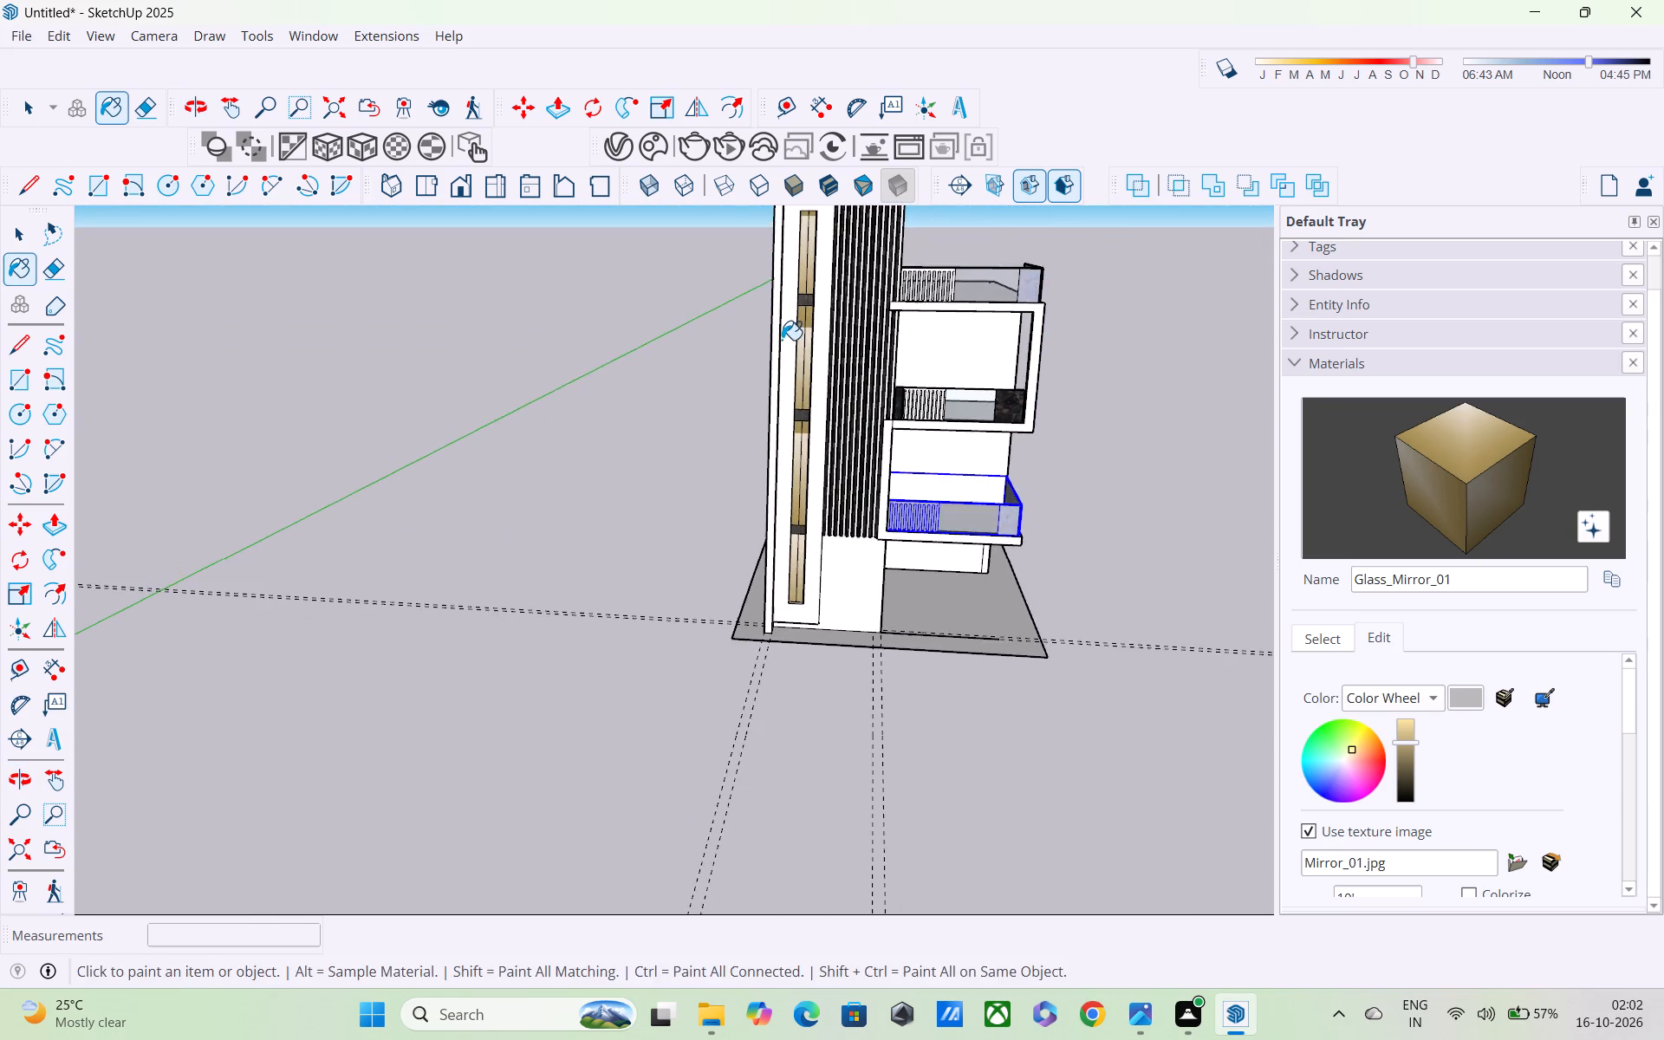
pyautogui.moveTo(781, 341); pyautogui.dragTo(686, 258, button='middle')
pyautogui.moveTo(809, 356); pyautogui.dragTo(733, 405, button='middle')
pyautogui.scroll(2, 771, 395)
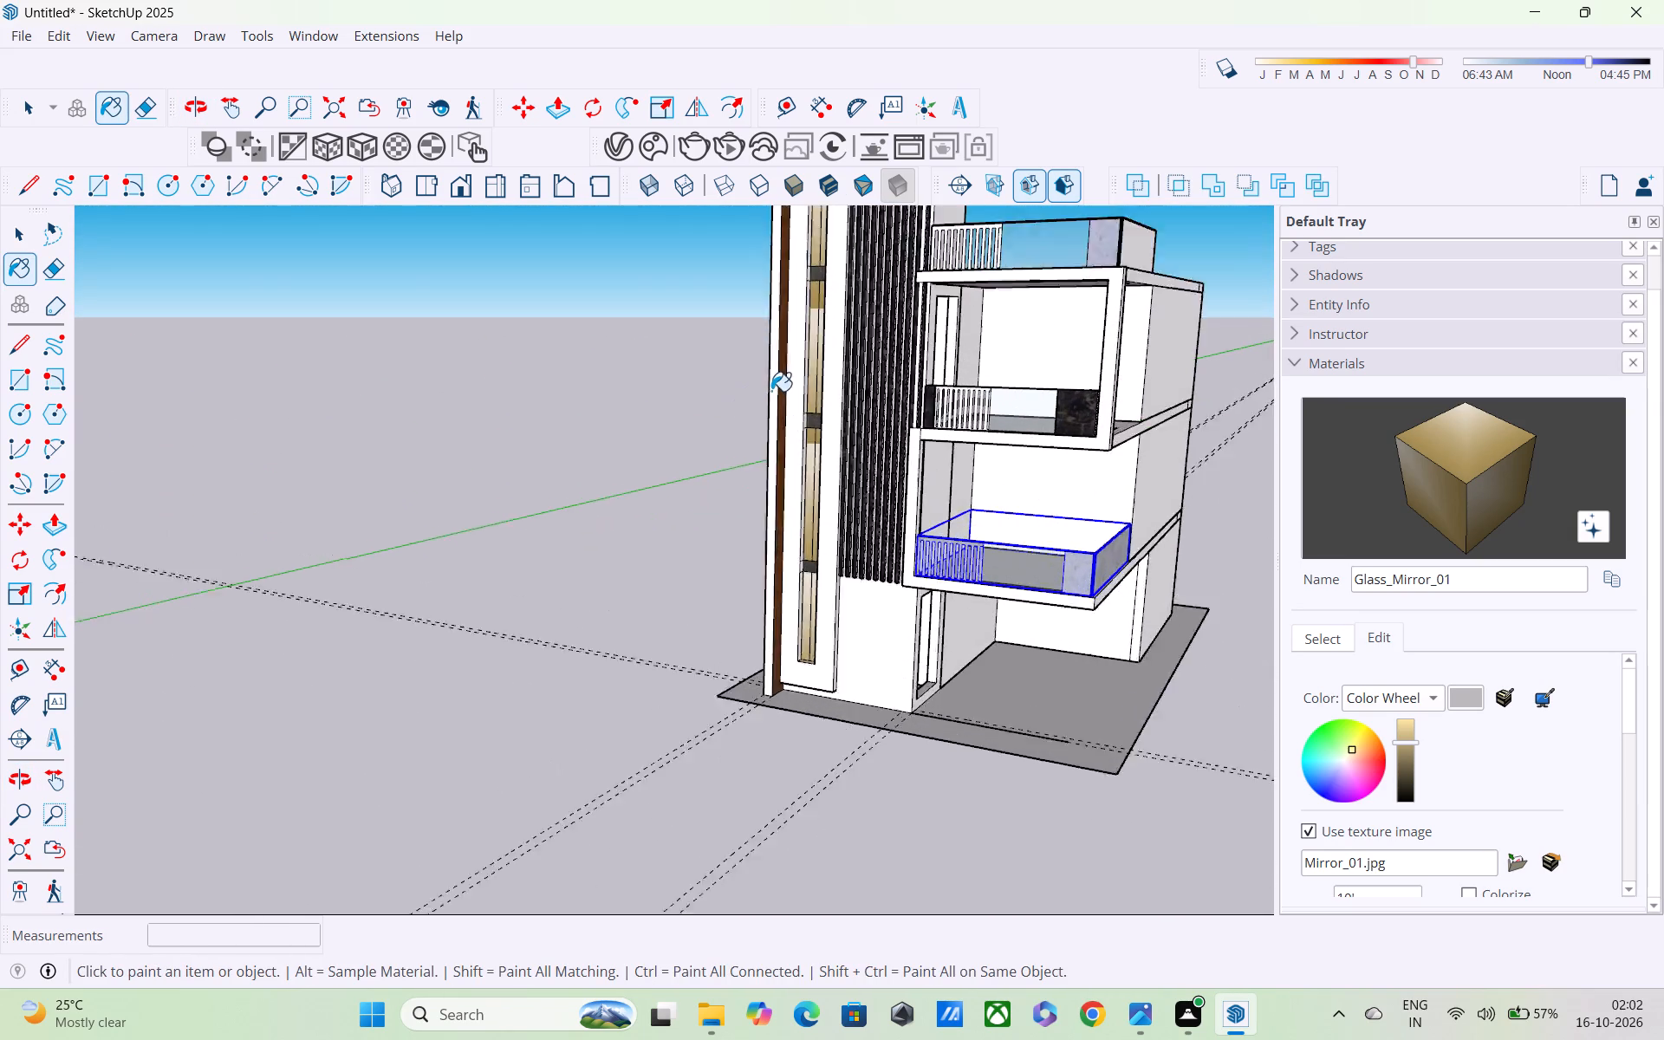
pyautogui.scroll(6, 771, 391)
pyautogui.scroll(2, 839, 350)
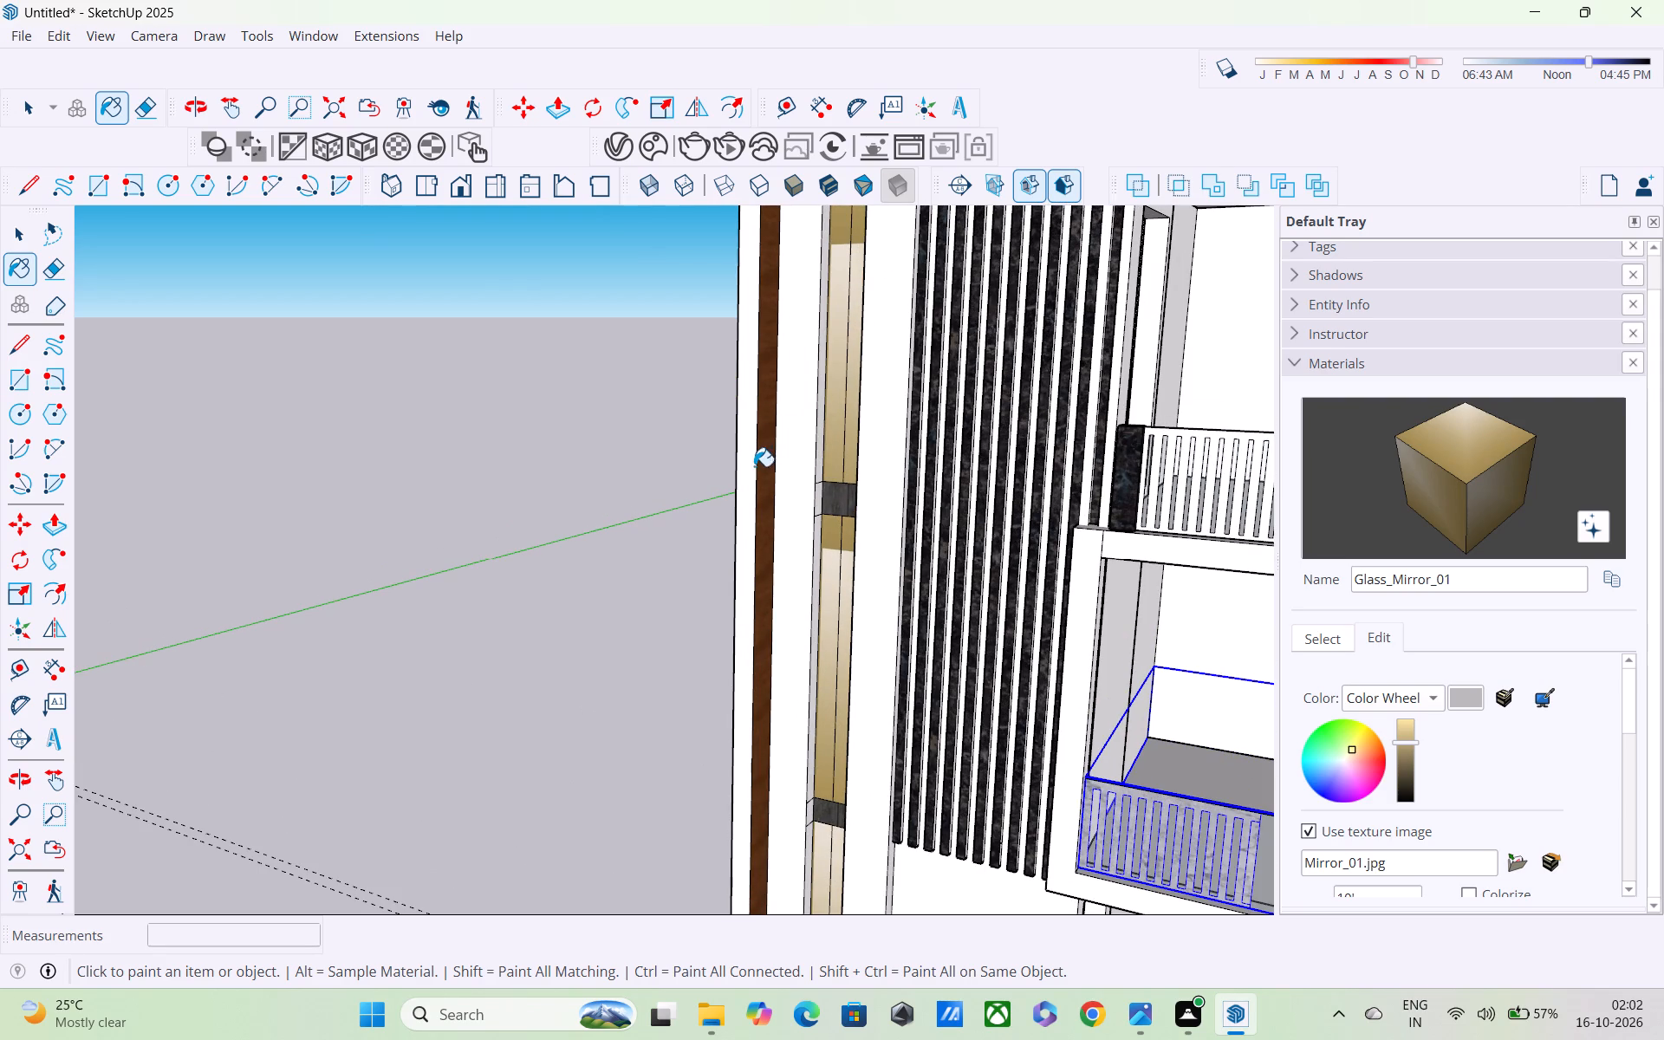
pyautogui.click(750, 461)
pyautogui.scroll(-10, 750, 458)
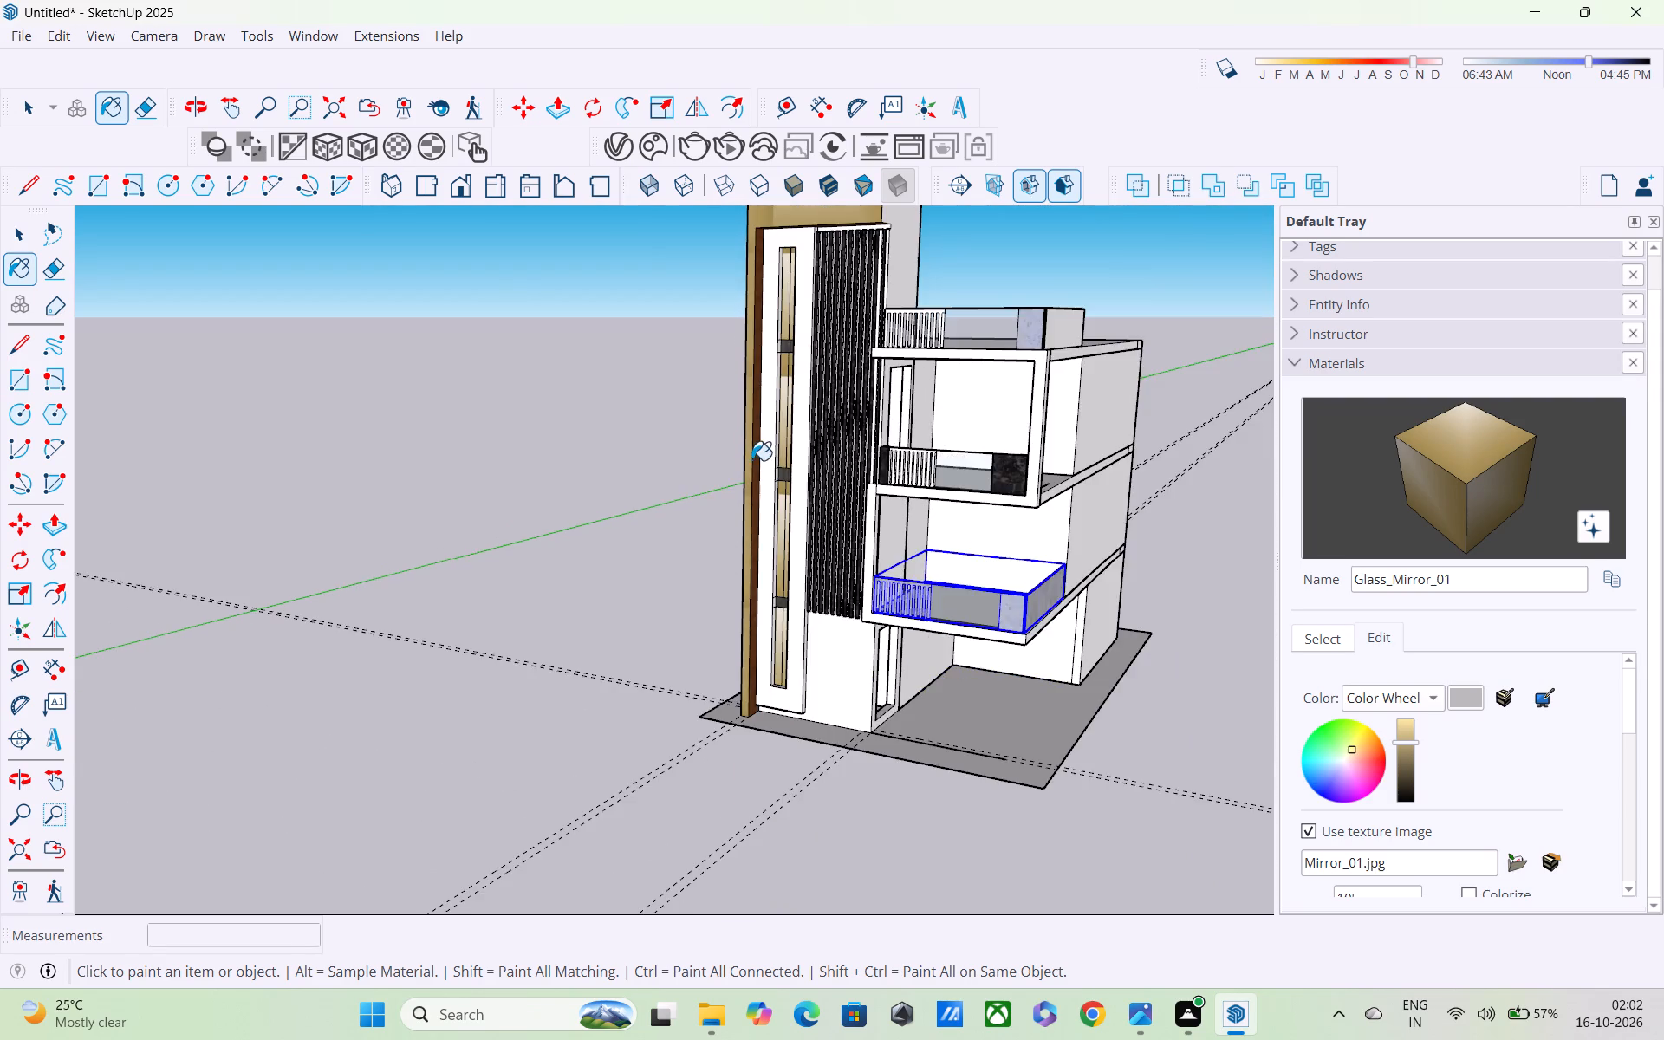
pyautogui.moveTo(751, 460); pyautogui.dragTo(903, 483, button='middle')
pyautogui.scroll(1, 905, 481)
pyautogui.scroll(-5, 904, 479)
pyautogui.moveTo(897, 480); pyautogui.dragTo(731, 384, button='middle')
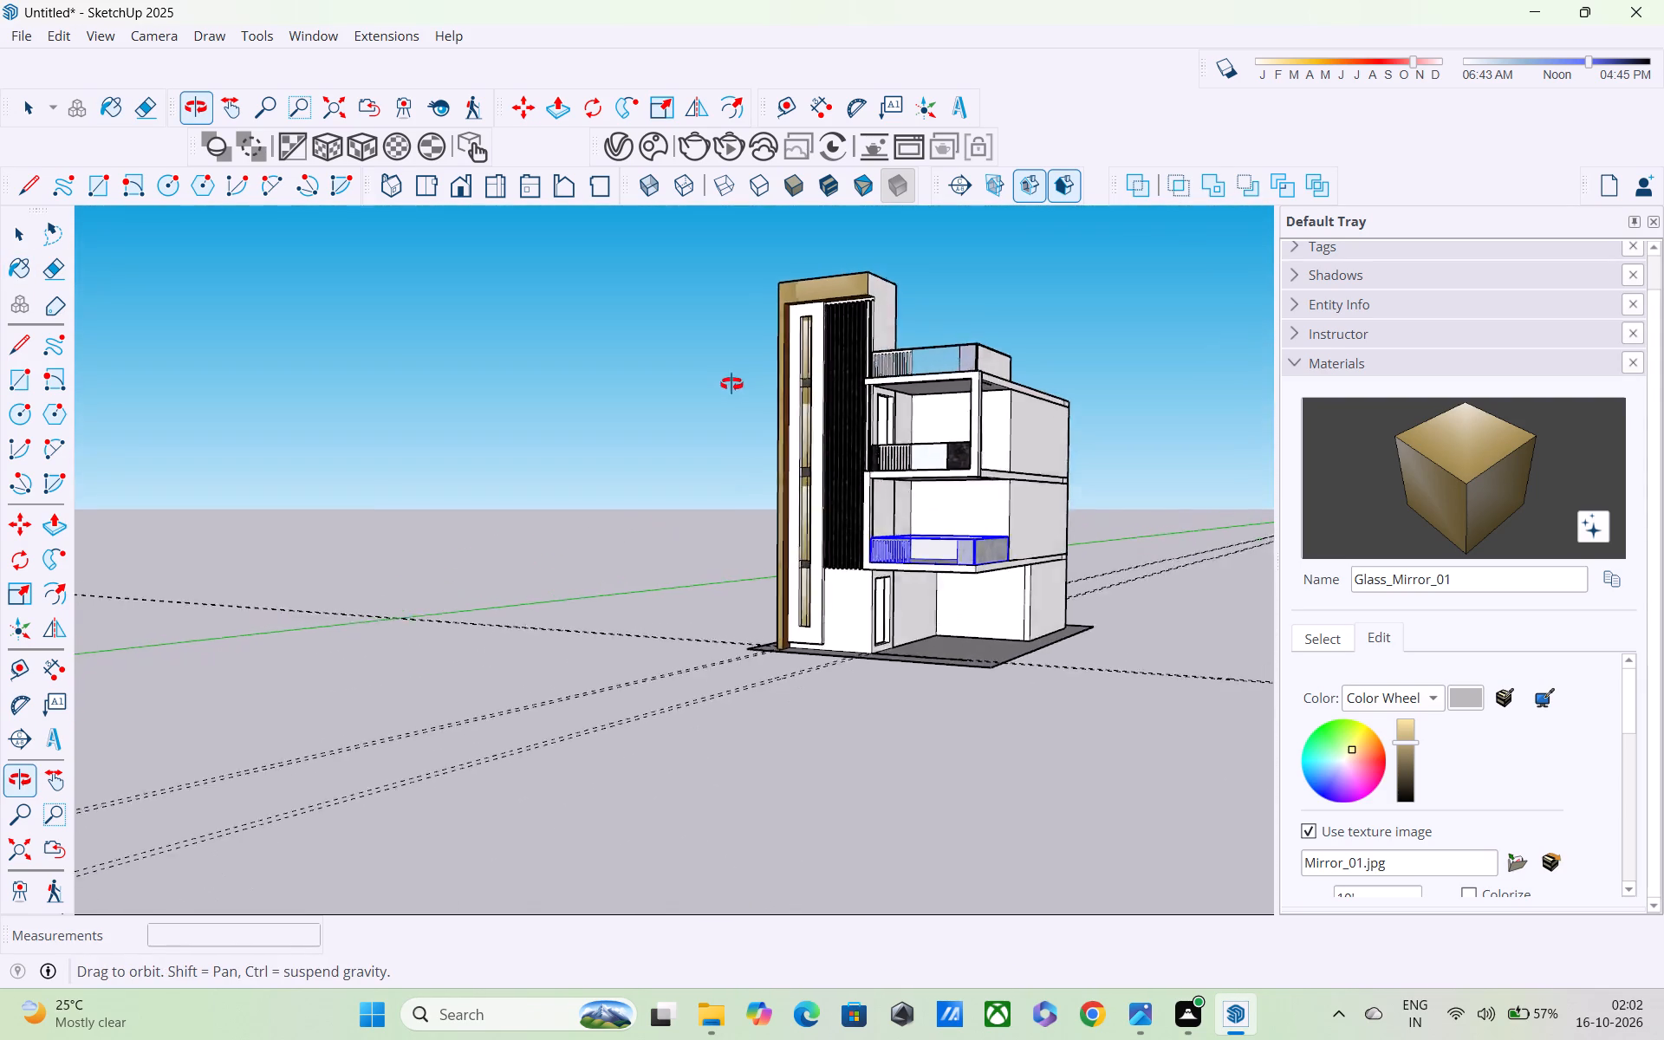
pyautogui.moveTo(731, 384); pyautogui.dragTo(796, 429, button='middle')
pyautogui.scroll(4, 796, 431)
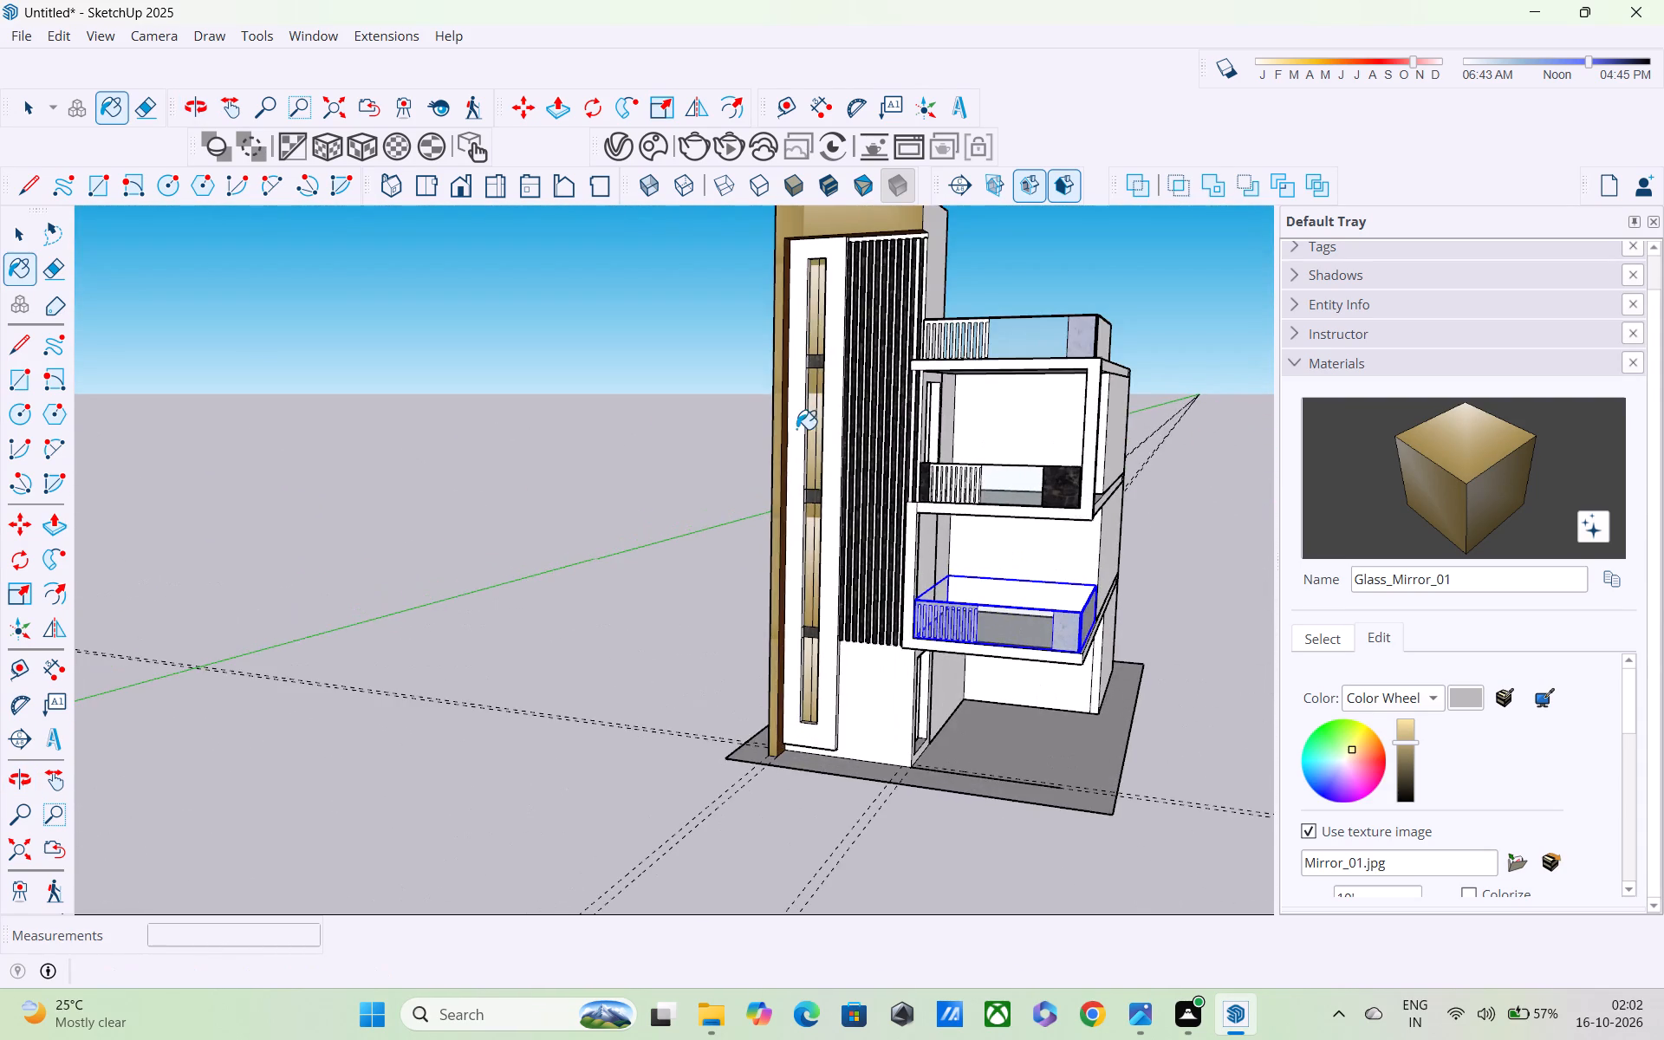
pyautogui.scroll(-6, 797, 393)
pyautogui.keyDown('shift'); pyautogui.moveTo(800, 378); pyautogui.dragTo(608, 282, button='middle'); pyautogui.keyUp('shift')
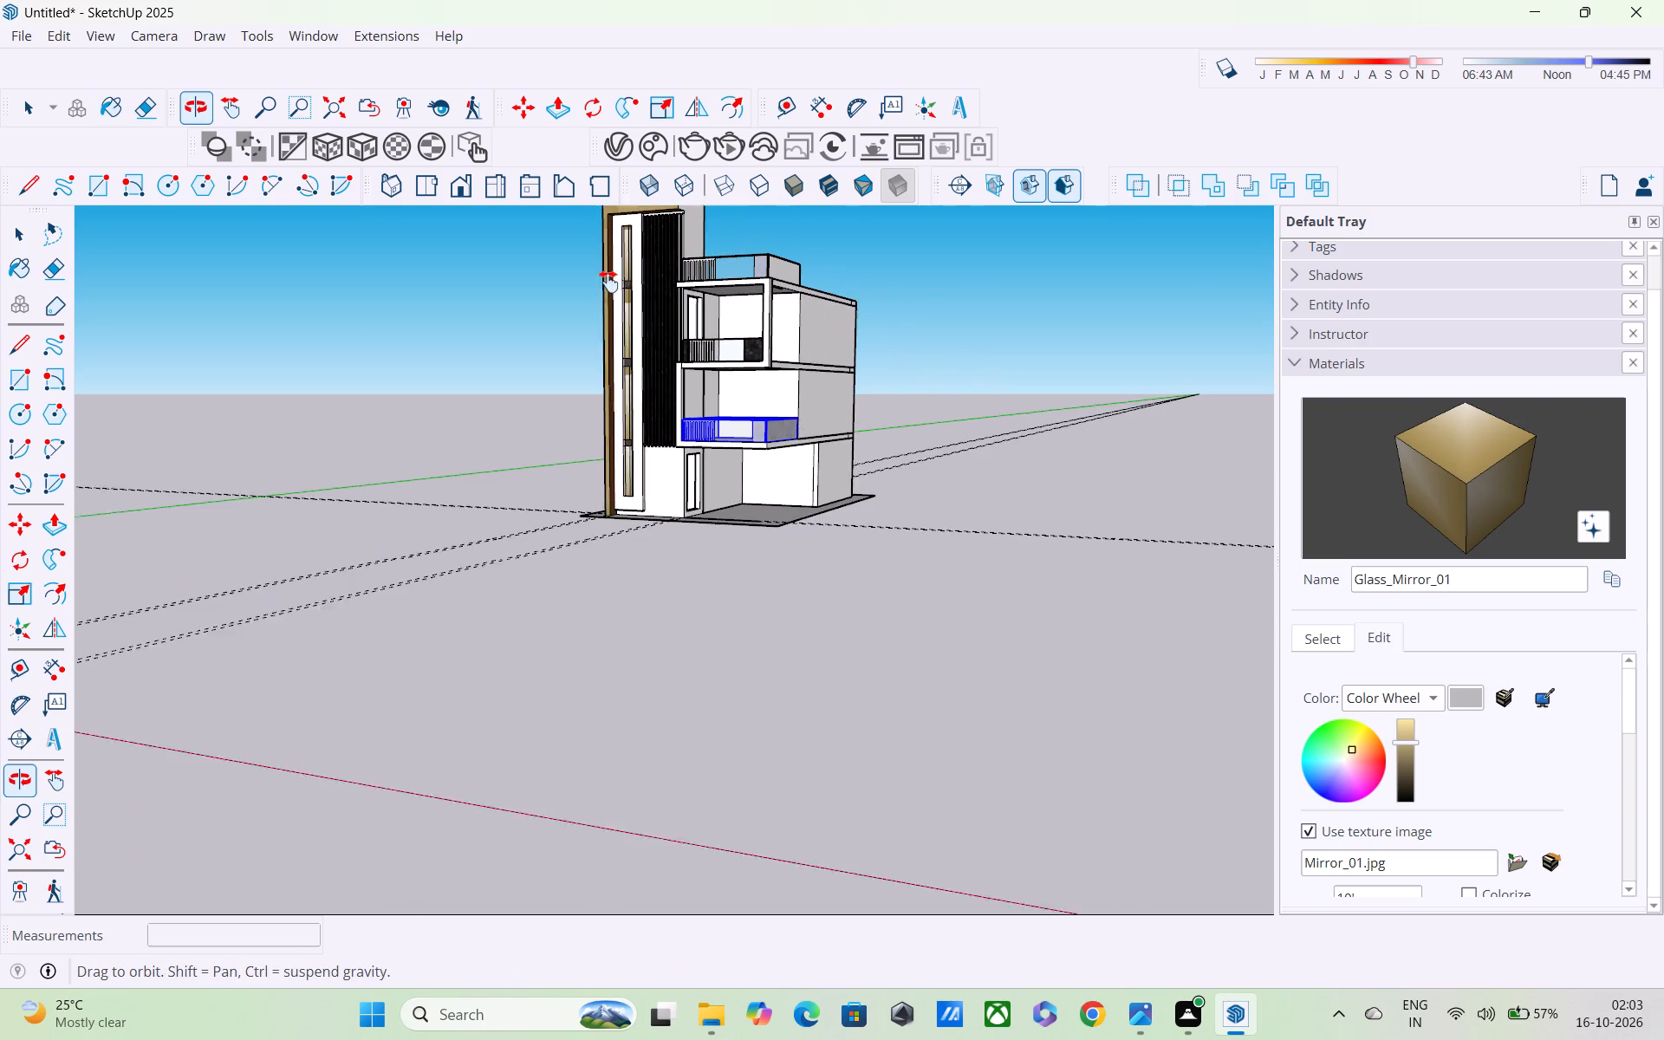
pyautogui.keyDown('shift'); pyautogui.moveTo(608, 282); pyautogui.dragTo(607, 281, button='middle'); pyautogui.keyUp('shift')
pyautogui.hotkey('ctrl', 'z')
# Draw a small rectangle, about 4 by 5 inches, on the lowest balcony's floor near the front outer corner of the railing.
pyautogui.scroll(-2, 604, 274)
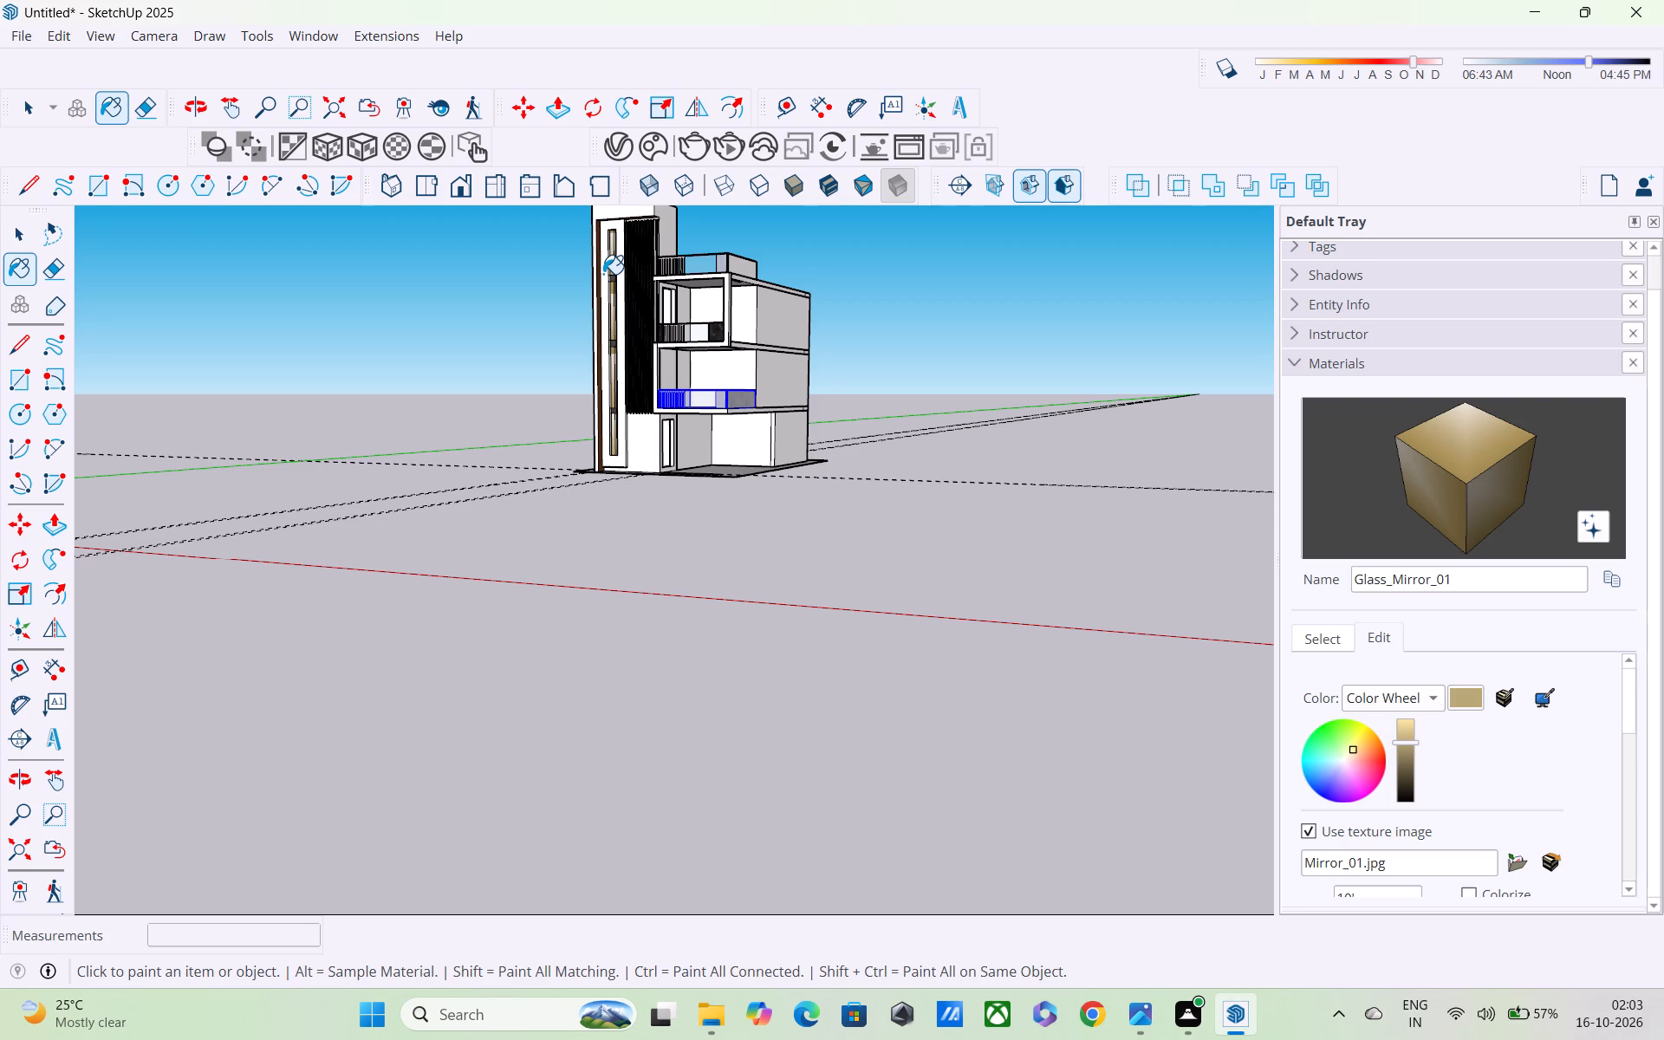
pyautogui.scroll(-1, 603, 274)
pyautogui.moveTo(619, 287); pyautogui.dragTo(673, 361, button='middle')
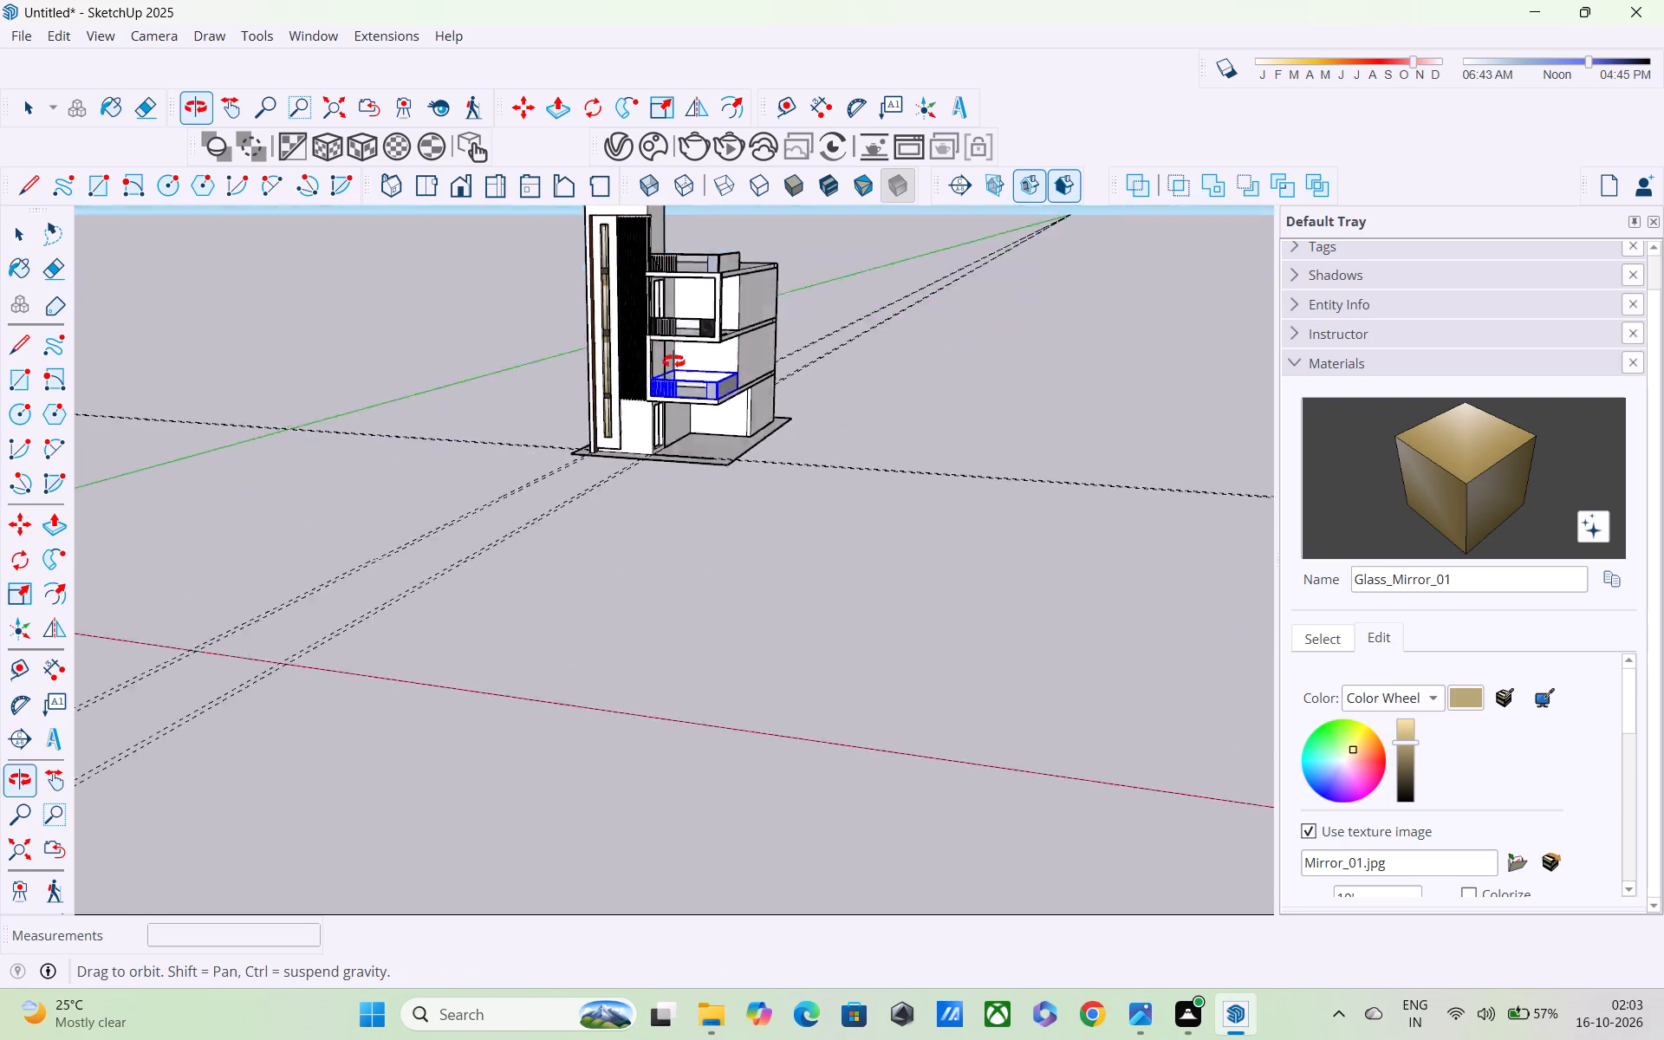
pyautogui.moveTo(673, 361); pyautogui.dragTo(724, 395, button='middle')
pyautogui.scroll(6, 724, 395)
pyautogui.moveTo(702, 335); pyautogui.dragTo(749, 414, button='middle')
pyautogui.scroll(6, 749, 414)
pyautogui.scroll(1, 707, 356)
pyautogui.moveTo(707, 356); pyautogui.dragTo(734, 296, button='middle')
pyautogui.press('space')
pyautogui.click(871, 250)
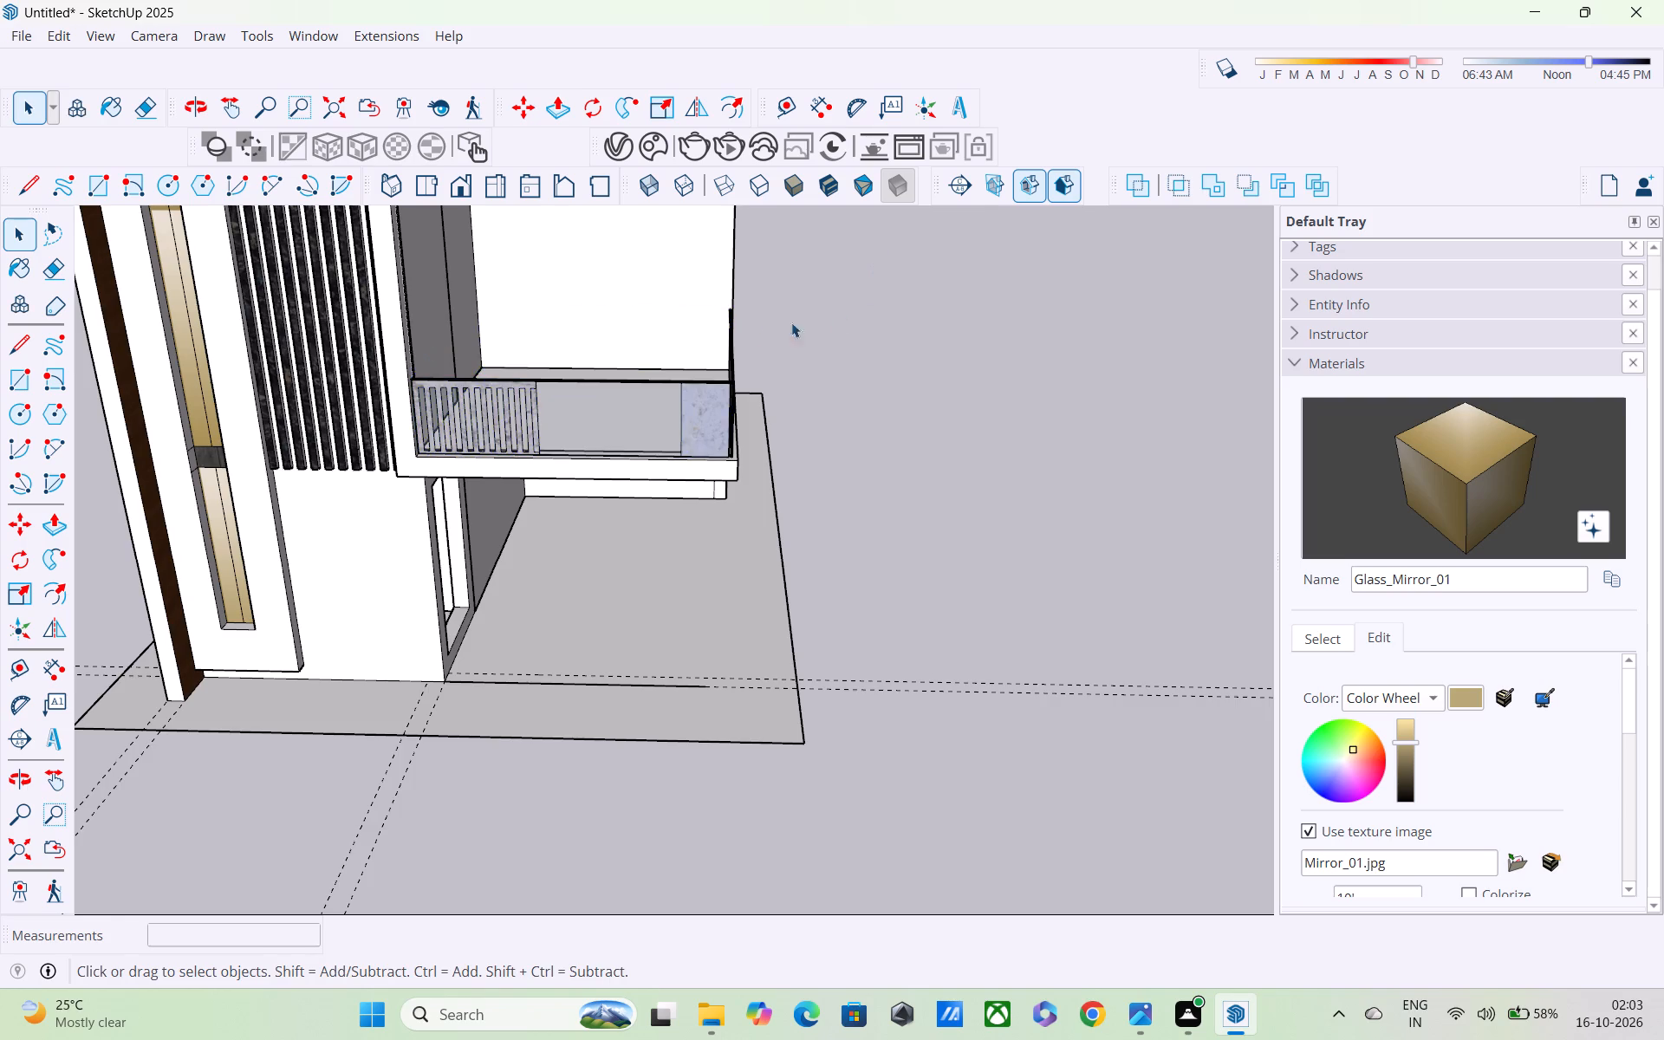
pyautogui.moveTo(771, 328); pyautogui.dragTo(785, 436, button='middle')
pyautogui.scroll(5, 725, 389)
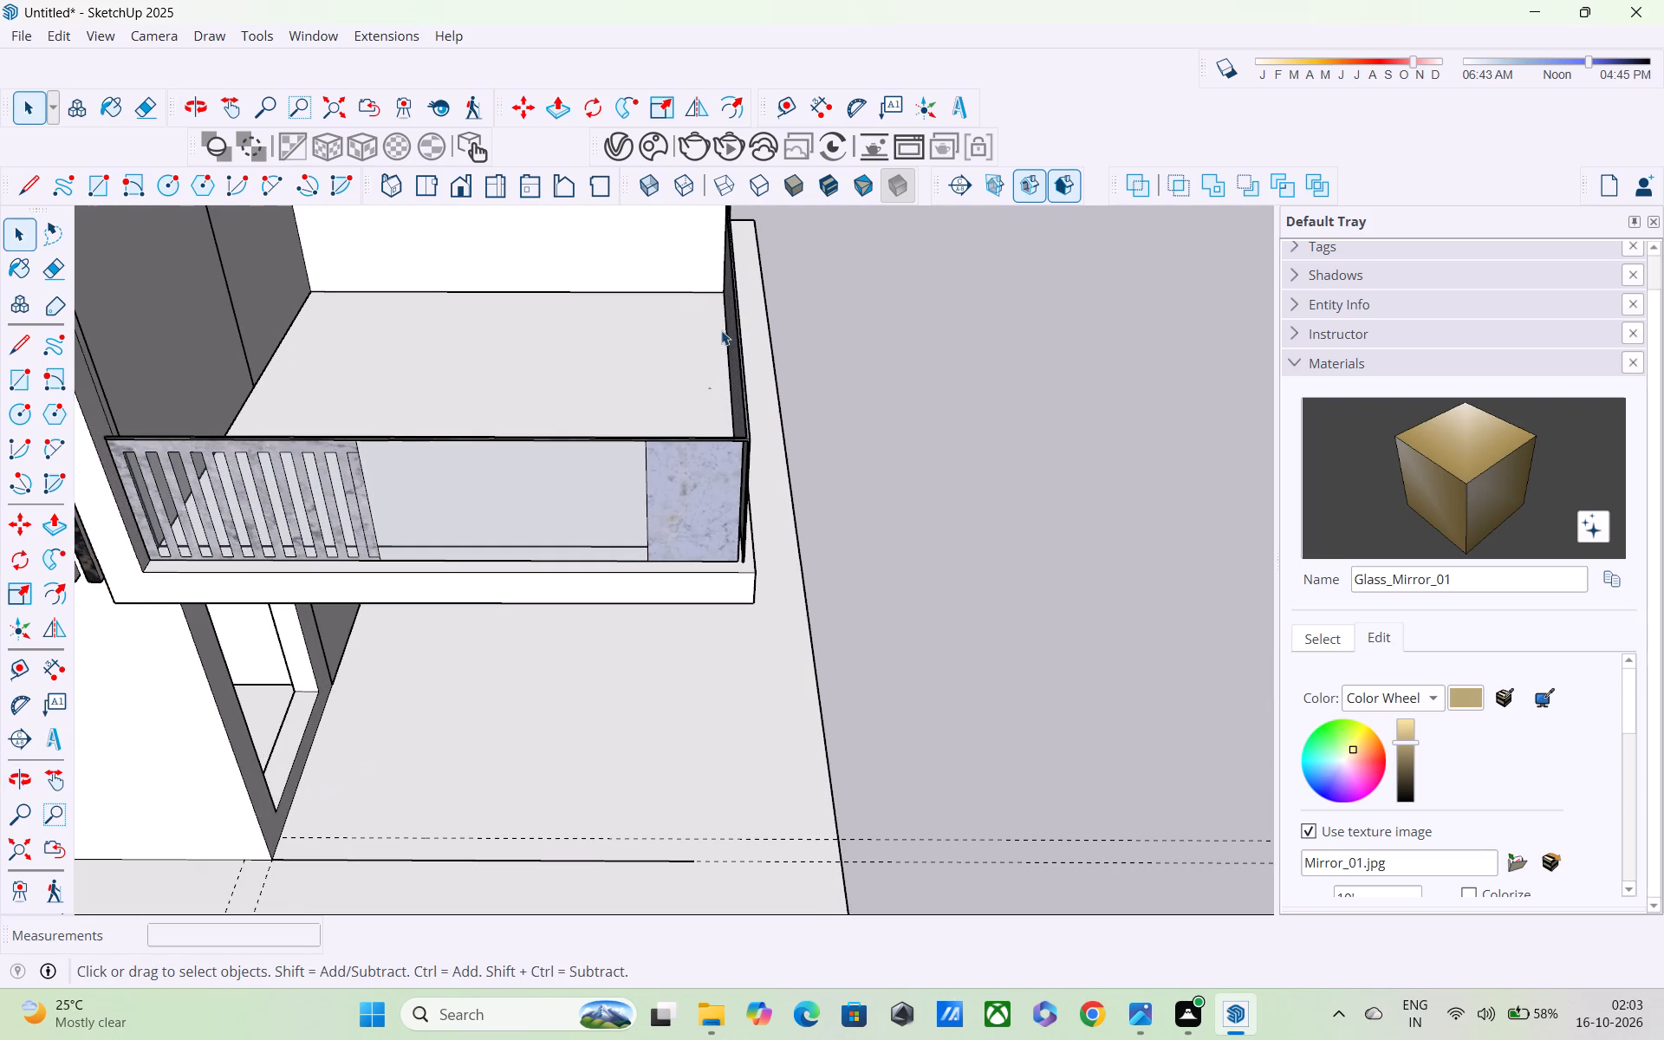
pyautogui.press('r')
pyautogui.scroll(3, 701, 341)
pyautogui.moveTo(684, 366); pyautogui.dragTo(705, 494, button='middle')
pyautogui.scroll(2, 705, 498)
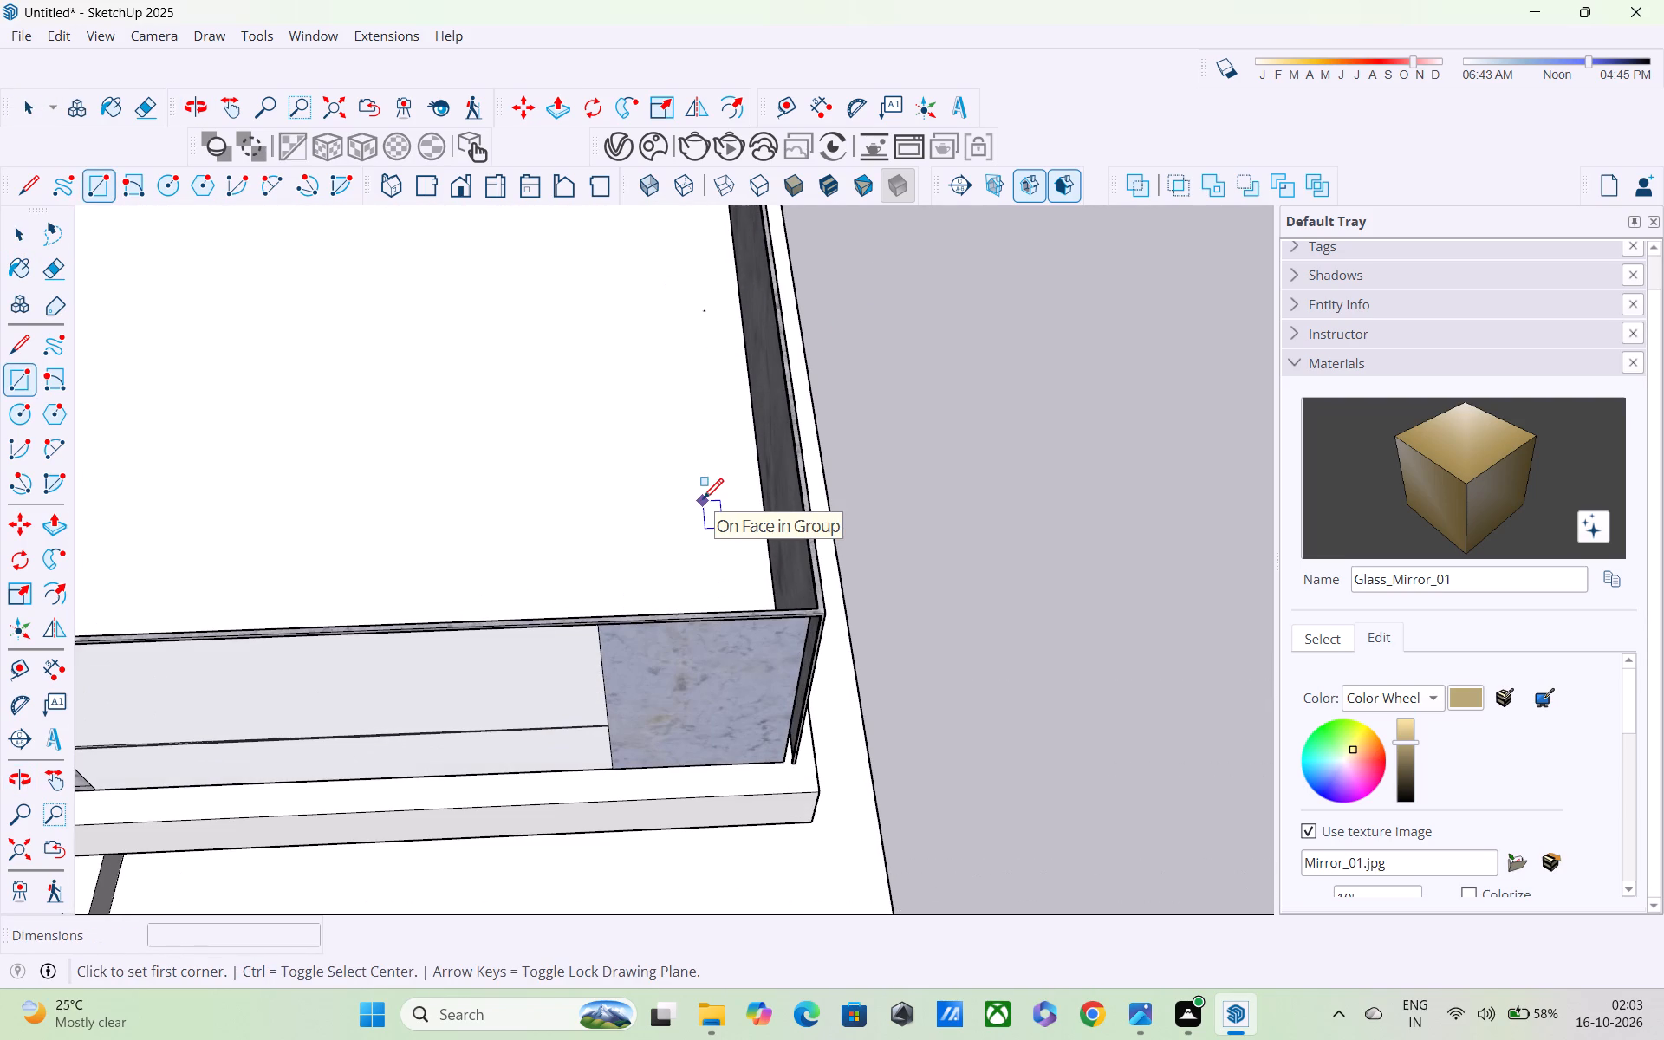
pyautogui.moveTo(704, 510); pyautogui.dragTo(734, 615, button='middle')
pyautogui.scroll(5, 734, 615)
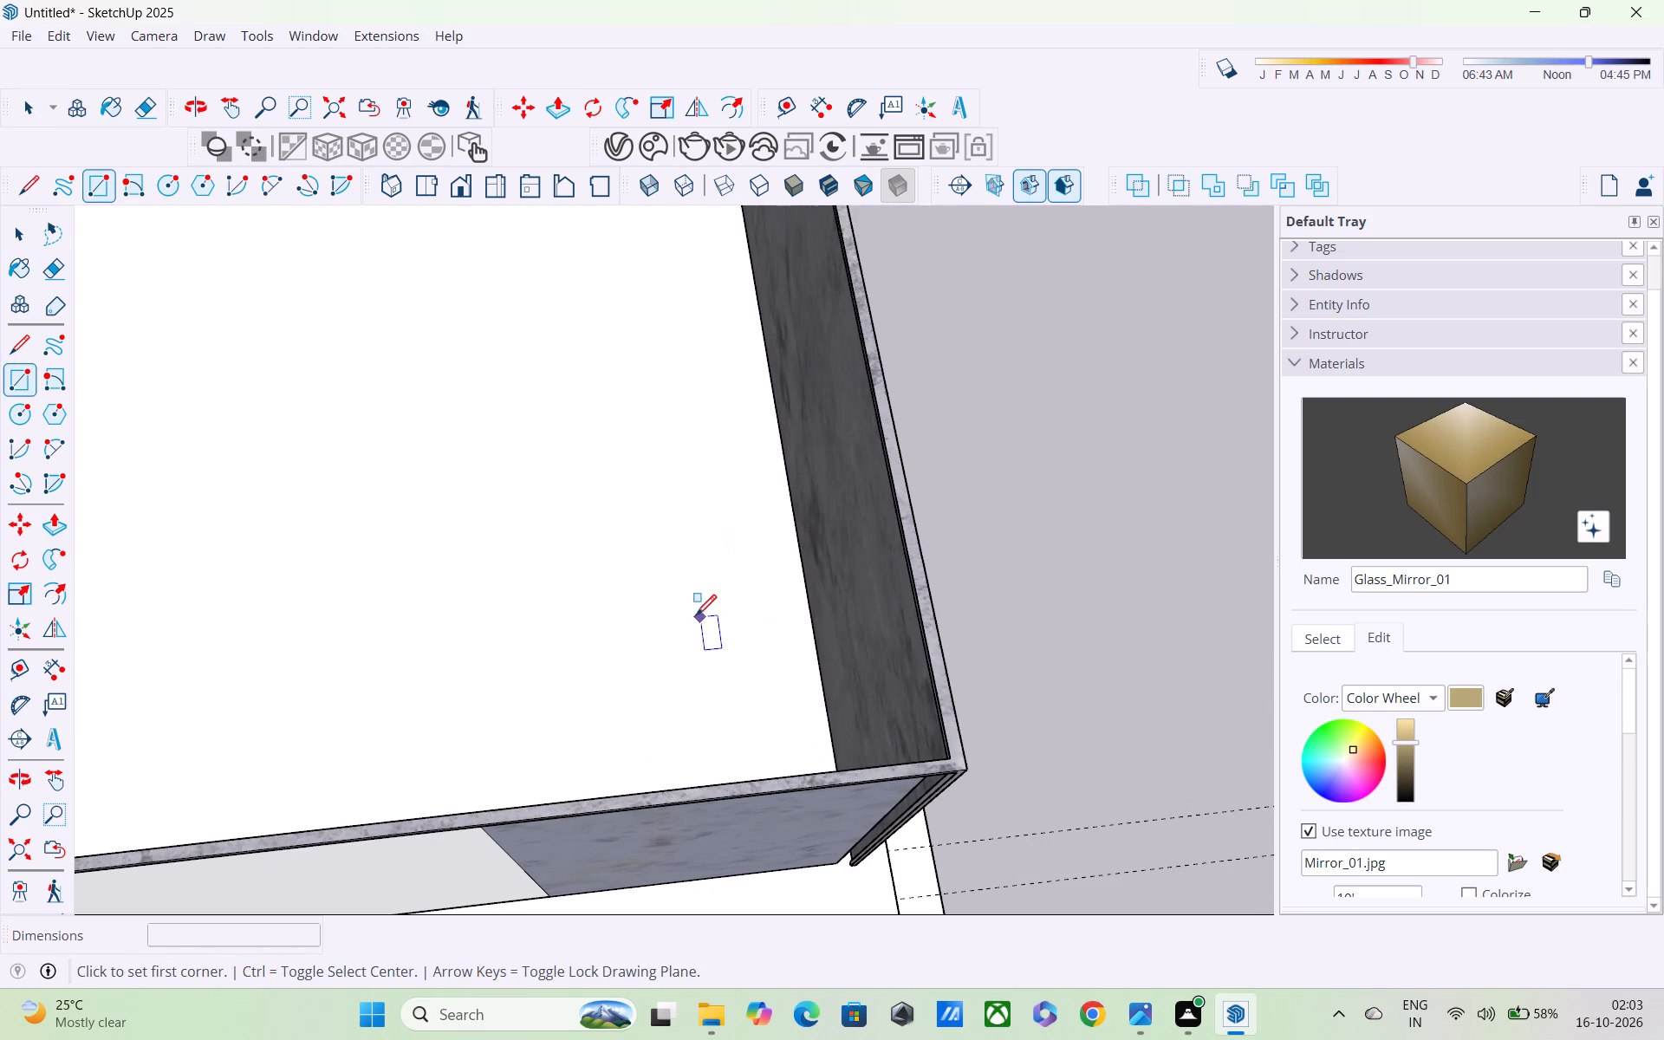
pyautogui.scroll(-1, 695, 616)
pyautogui.click(680, 607)
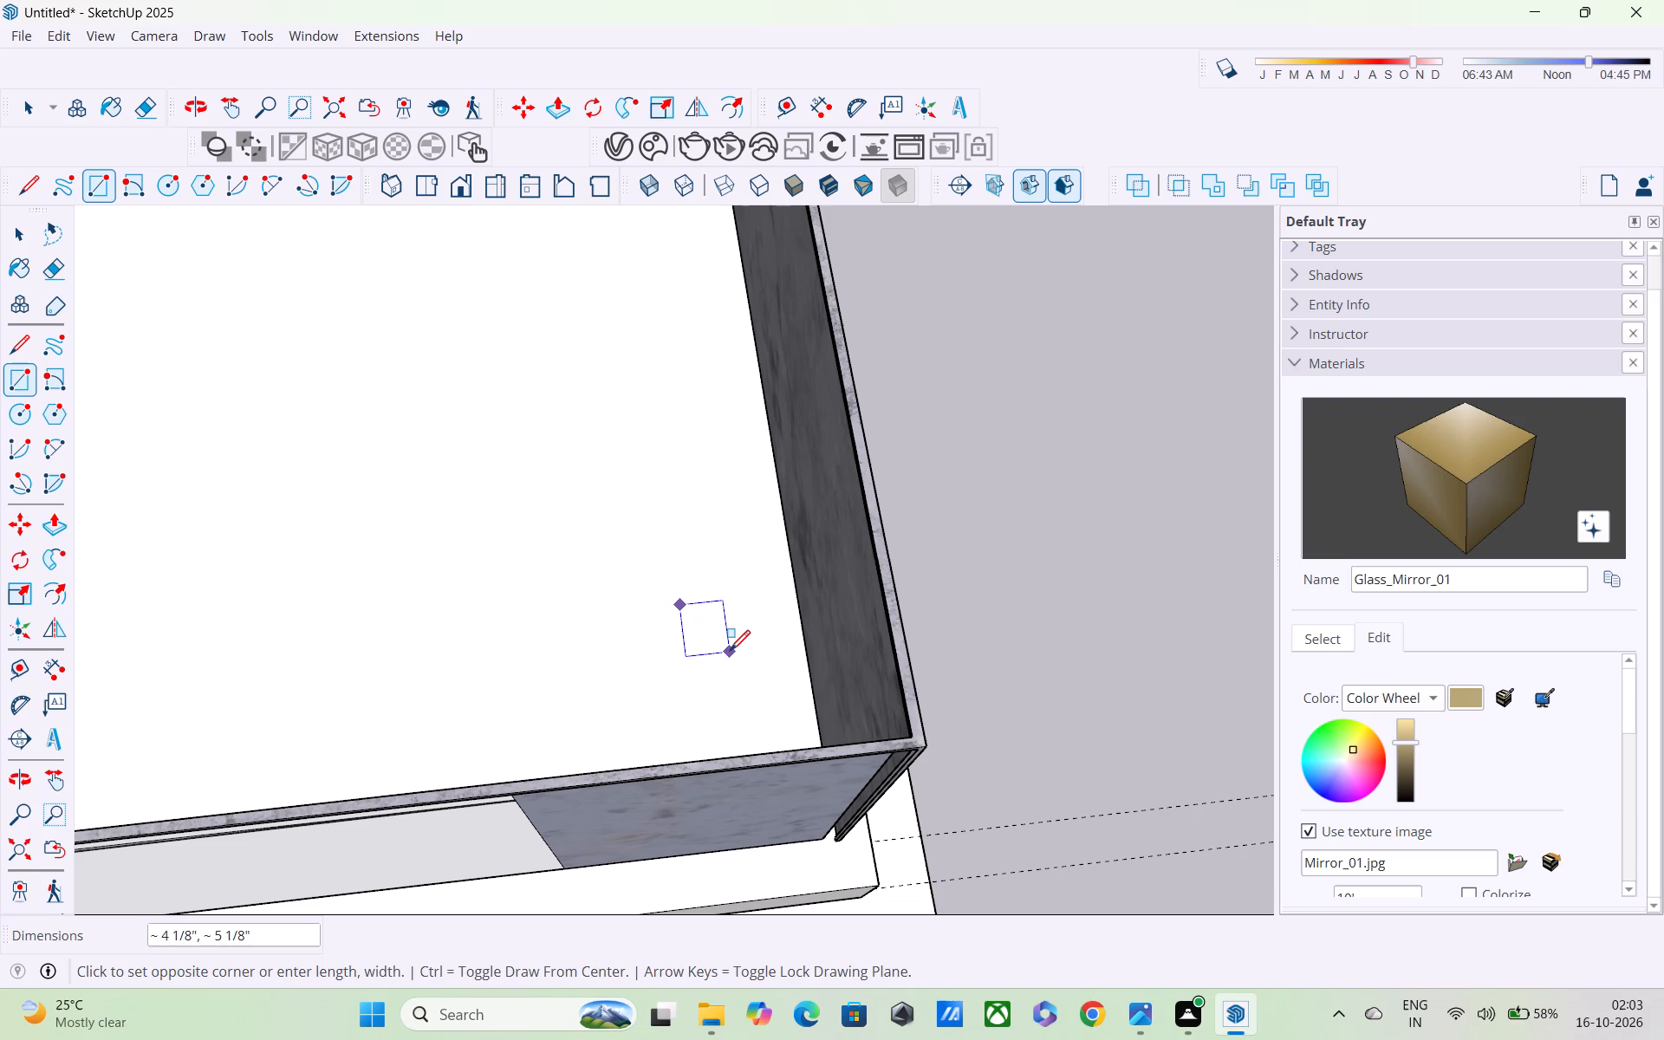
pyautogui.click(735, 647)
# Push/Pull the small rectangle up about 10' 7 5/8" to form a slim column reaching the slab above.
pyautogui.press('p')
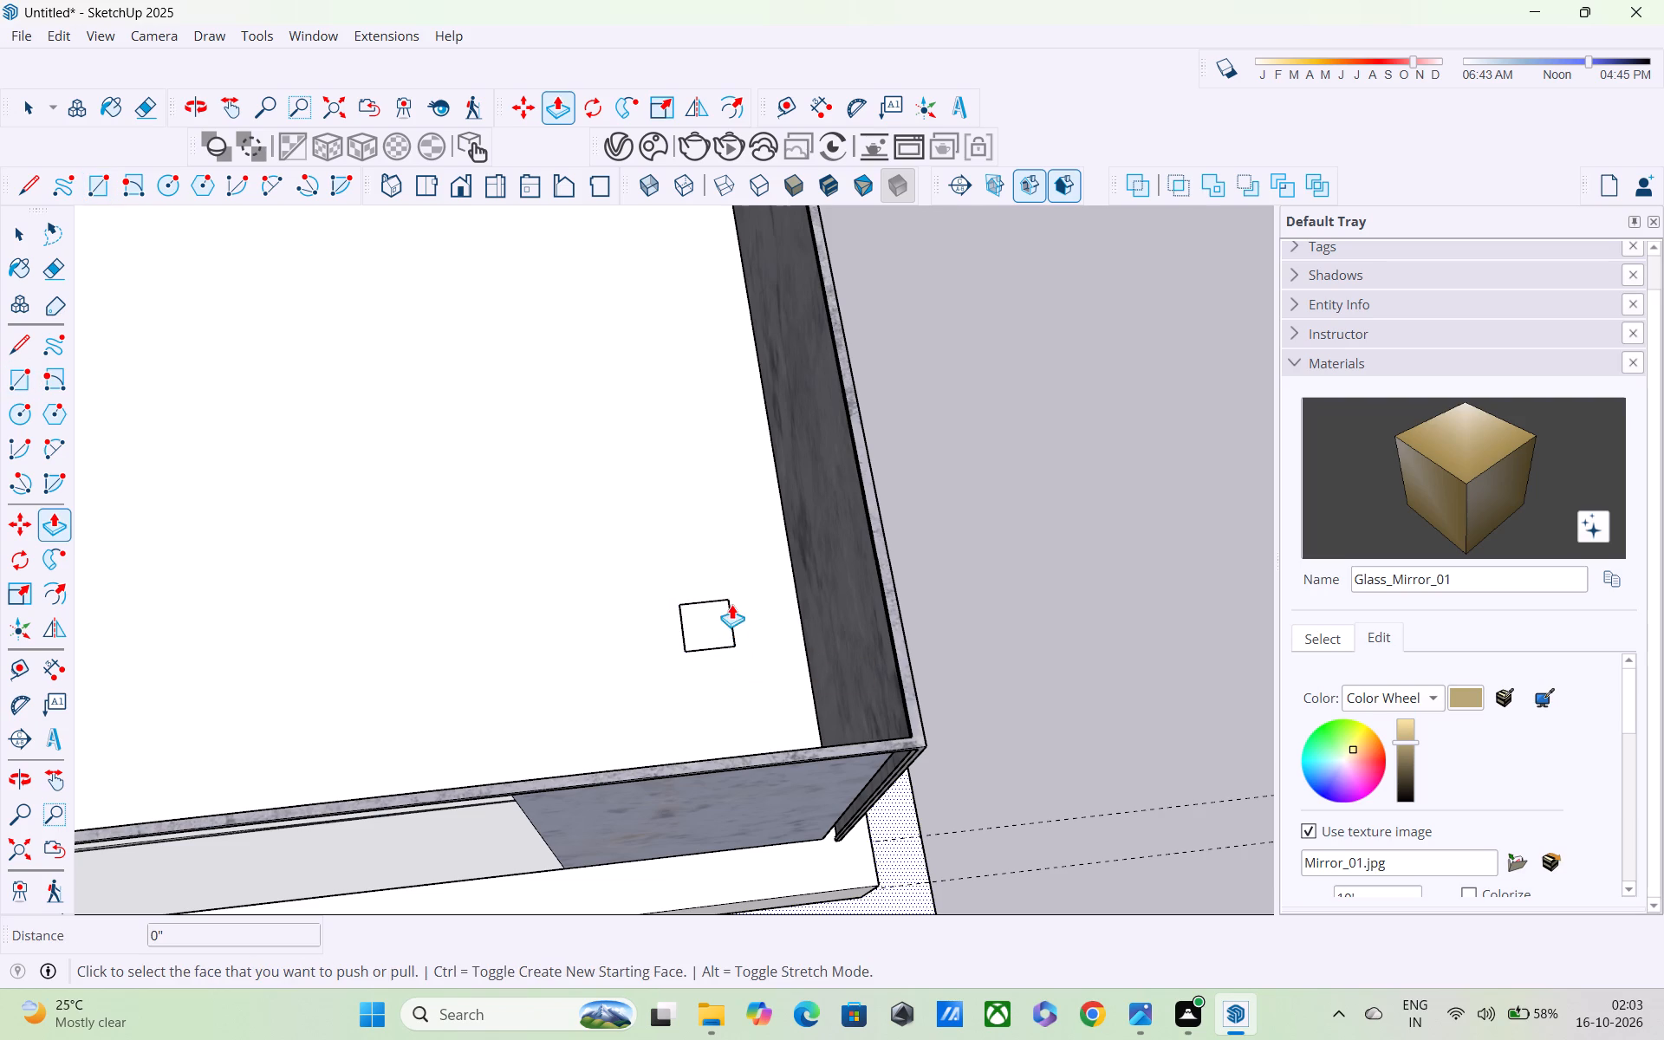
pyautogui.click(718, 619)
pyautogui.scroll(-13, 726, 505)
pyautogui.moveTo(719, 366); pyautogui.dragTo(717, 357, button='middle')
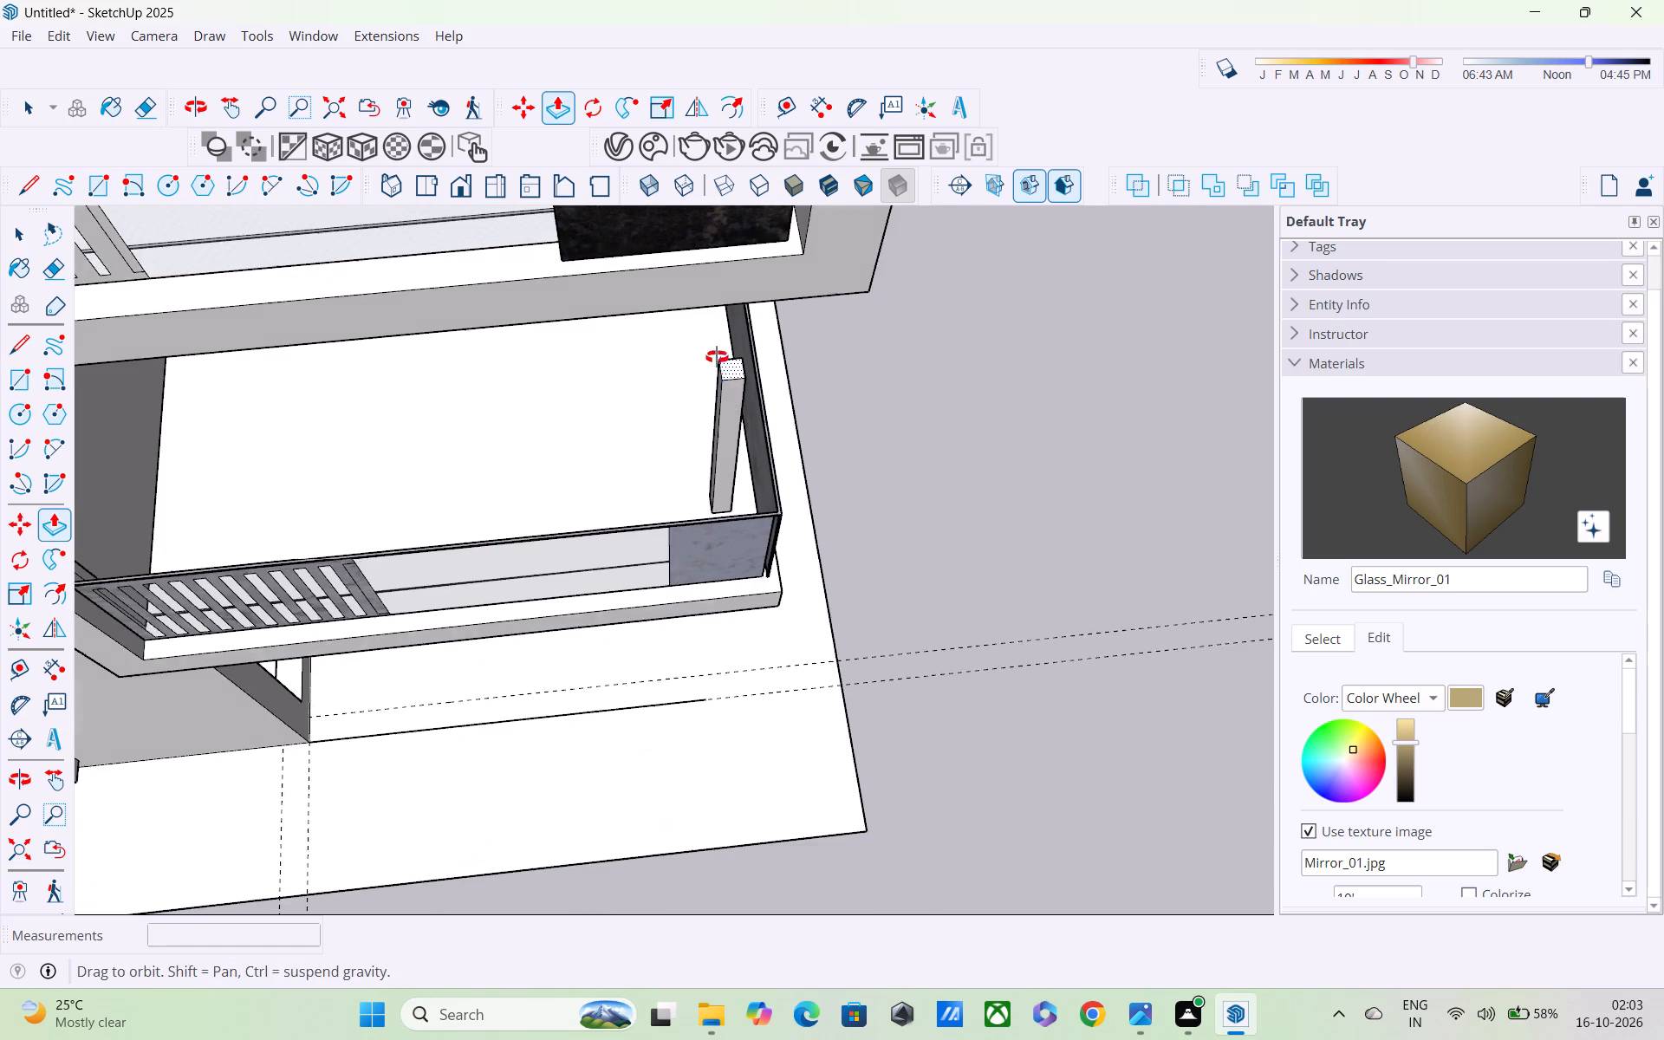
pyautogui.moveTo(717, 357); pyautogui.dragTo(714, 47, button='middle')
pyautogui.keyDown('shift'); pyautogui.moveTo(714, 129); pyautogui.dragTo(737, 406, button='middle'); pyautogui.keyUp('shift')
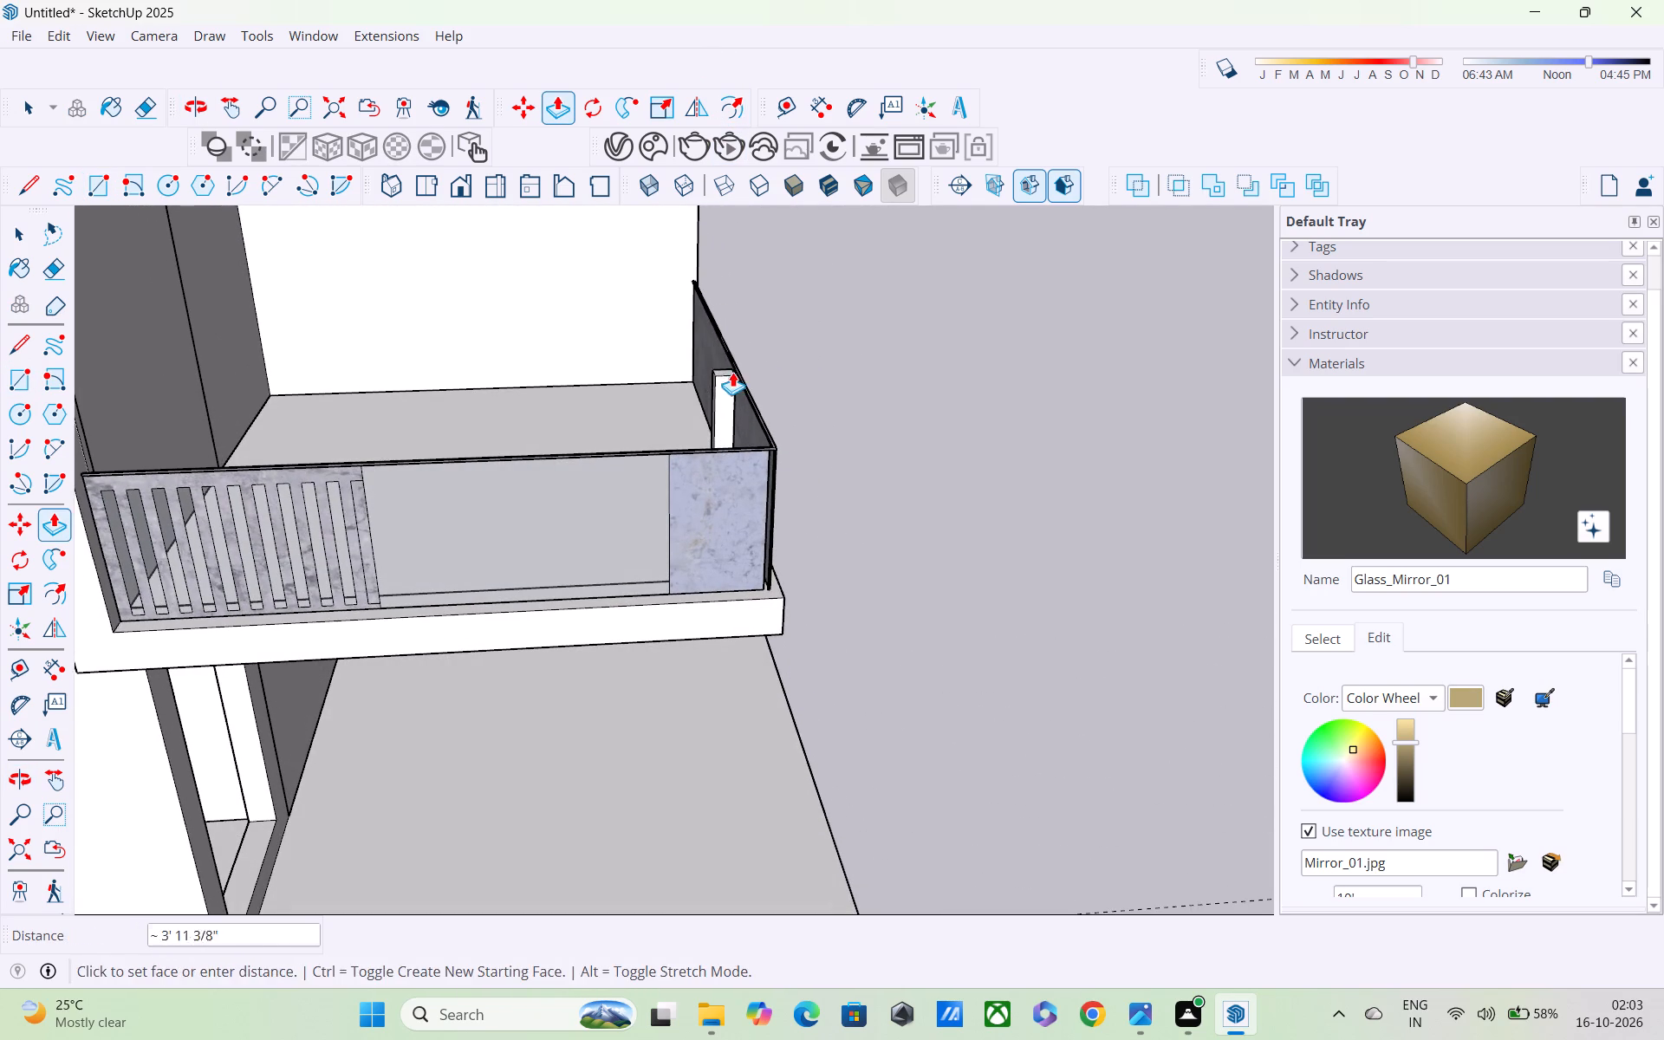
pyautogui.moveTo(732, 372); pyautogui.dragTo(738, 660, button='middle')
pyautogui.moveTo(738, 543); pyautogui.dragTo(732, 268, button='middle')
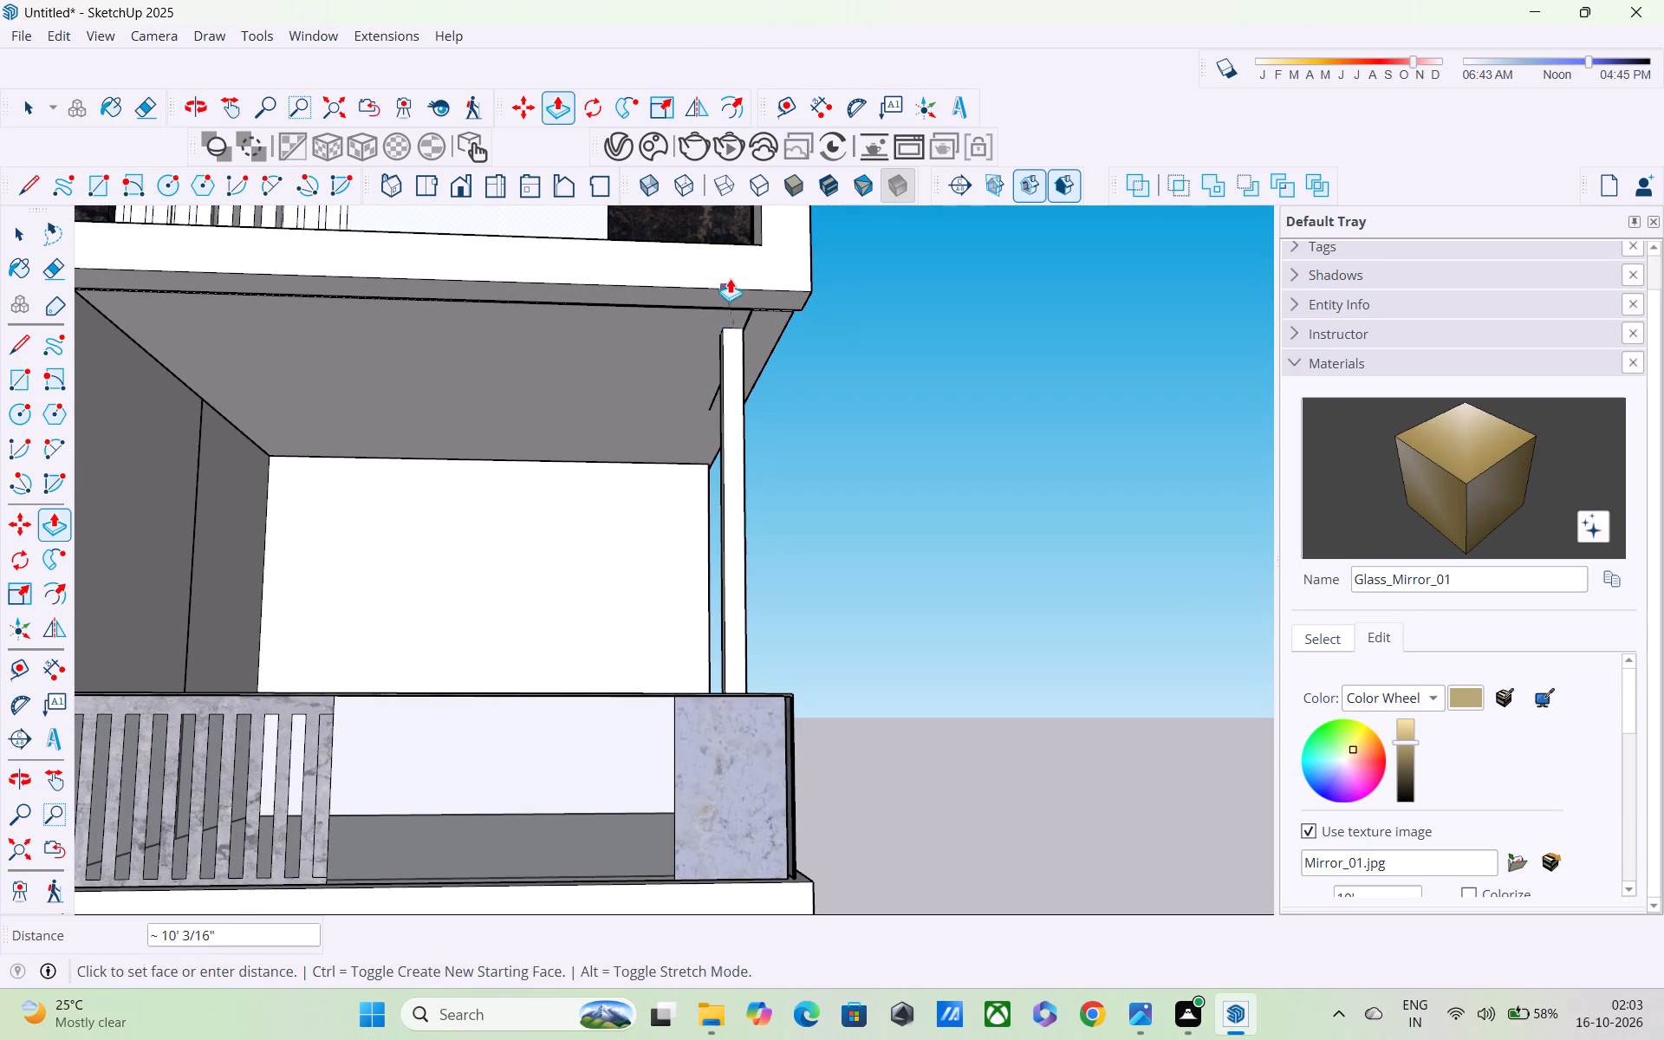
pyautogui.click(738, 302)
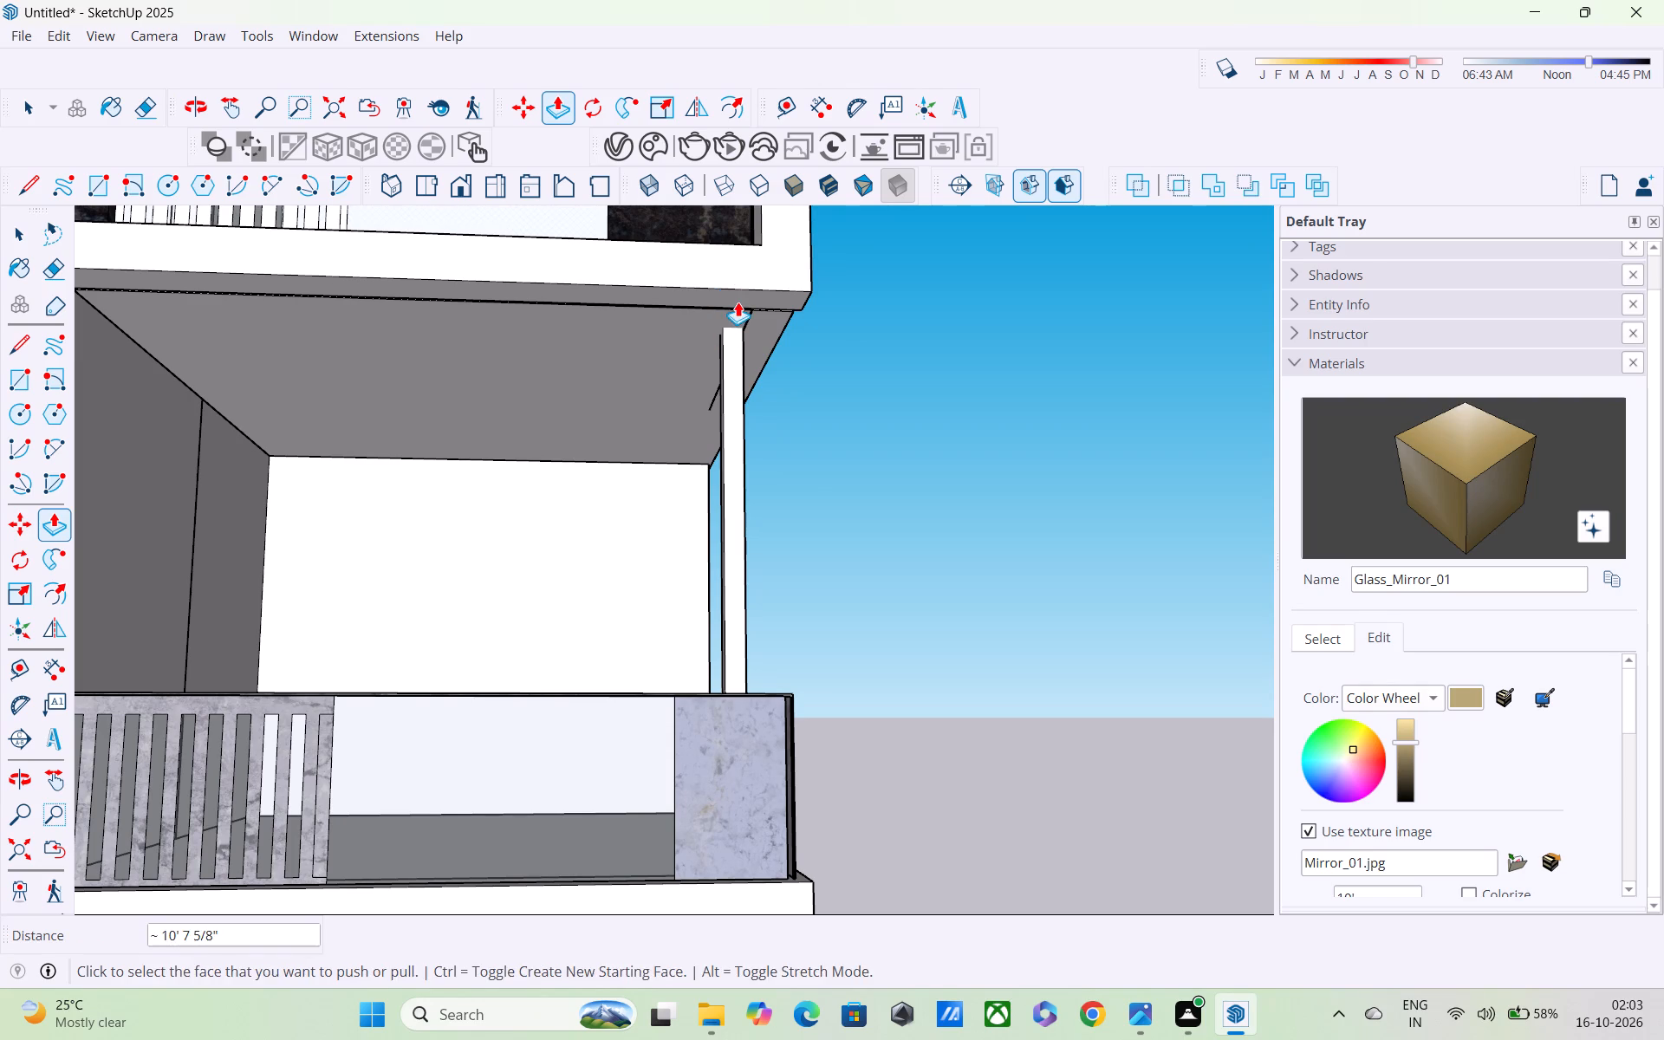
# Copy the whole slim column straight up about 10' 8 9/16", from its base corner, onto the balcony above.
pyautogui.moveTo(753, 363); pyautogui.dragTo(449, 296, button='middle')
pyautogui.scroll(-1, 656, 359)
pyautogui.press('space')
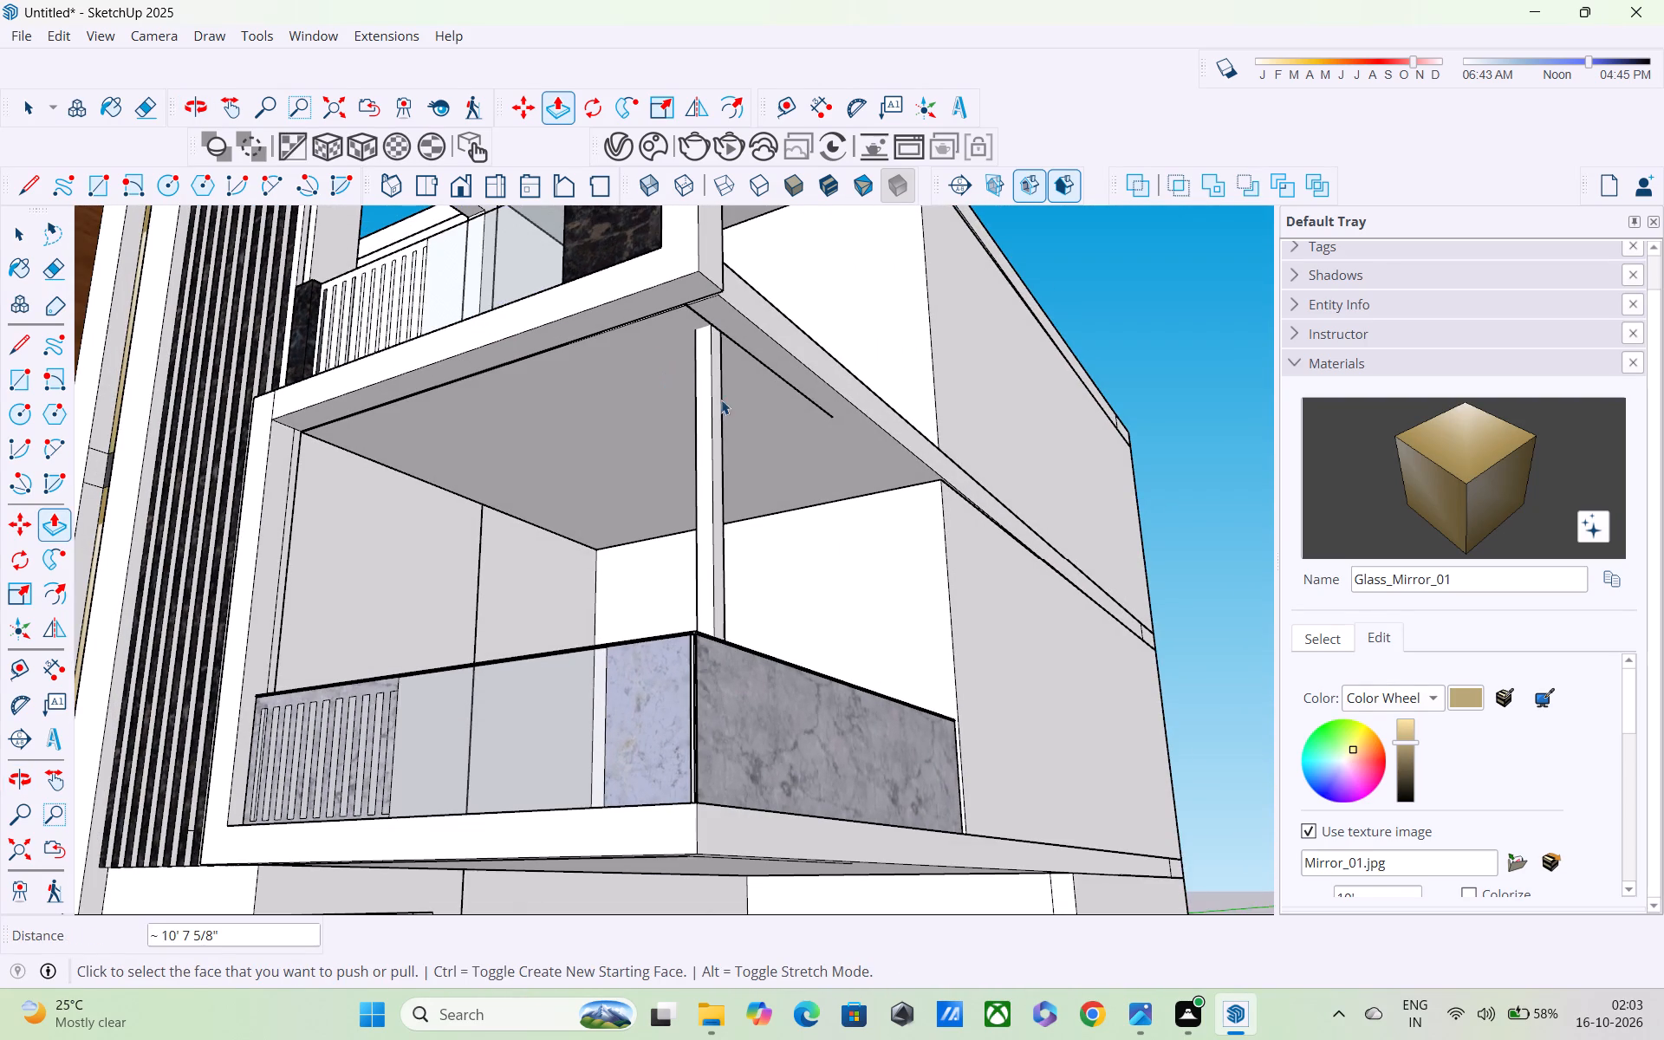
pyautogui.doubleClick(714, 420)
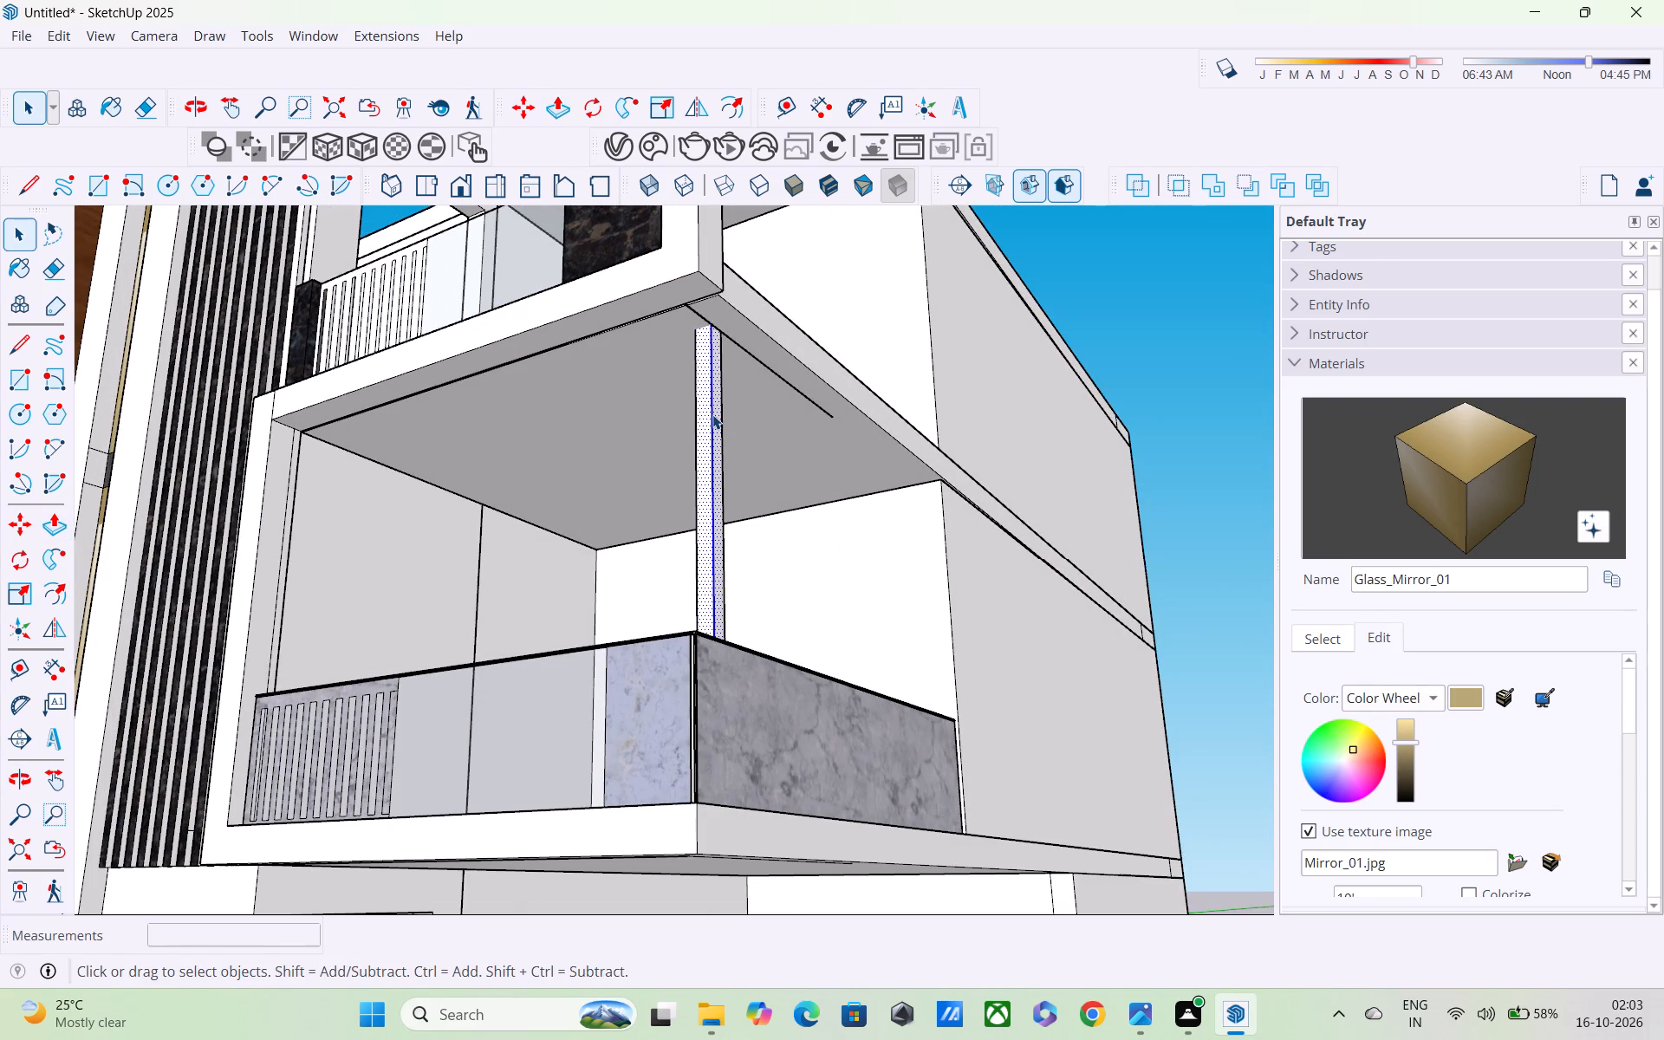
pyautogui.press('m')
pyautogui.moveTo(712, 417); pyautogui.dragTo(754, 787, button='middle')
pyautogui.scroll(5, 714, 853)
pyautogui.moveTo(744, 765); pyautogui.dragTo(983, 894, button='middle')
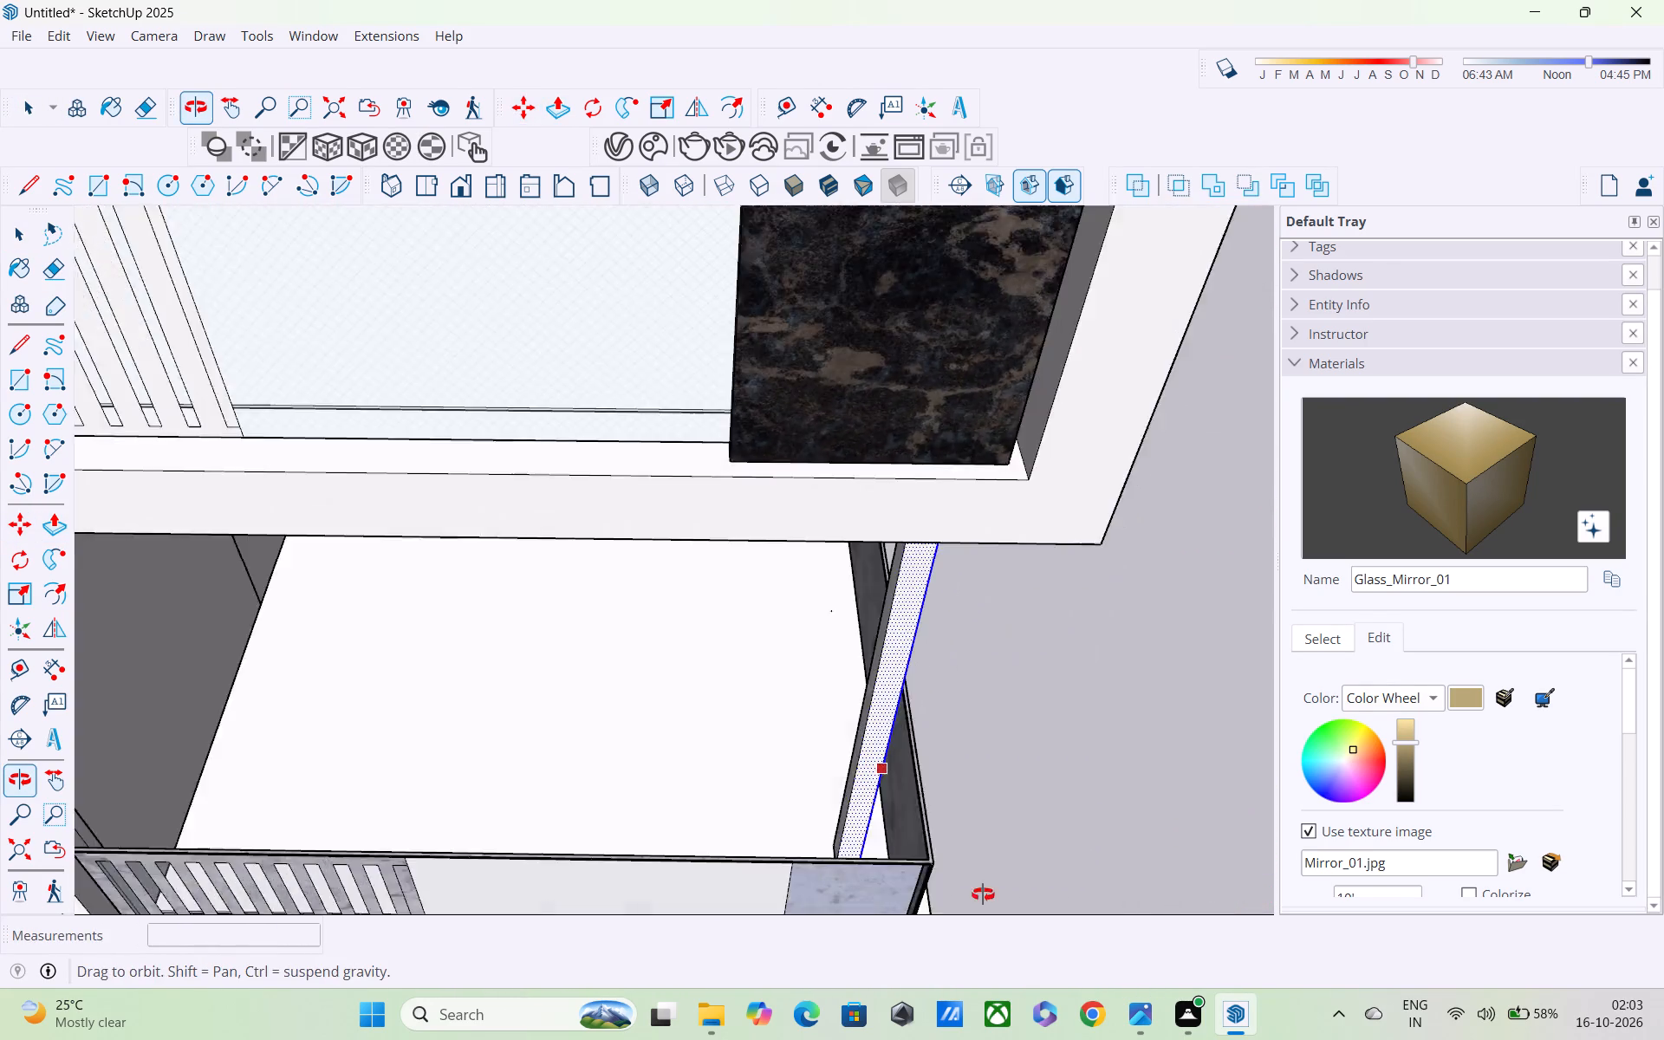
pyautogui.moveTo(983, 894); pyautogui.dragTo(1088, 838, button='middle')
pyautogui.scroll(9, 852, 763)
pyautogui.moveTo(888, 771); pyautogui.dragTo(1053, 799, button='middle')
pyautogui.scroll(1, 1053, 796)
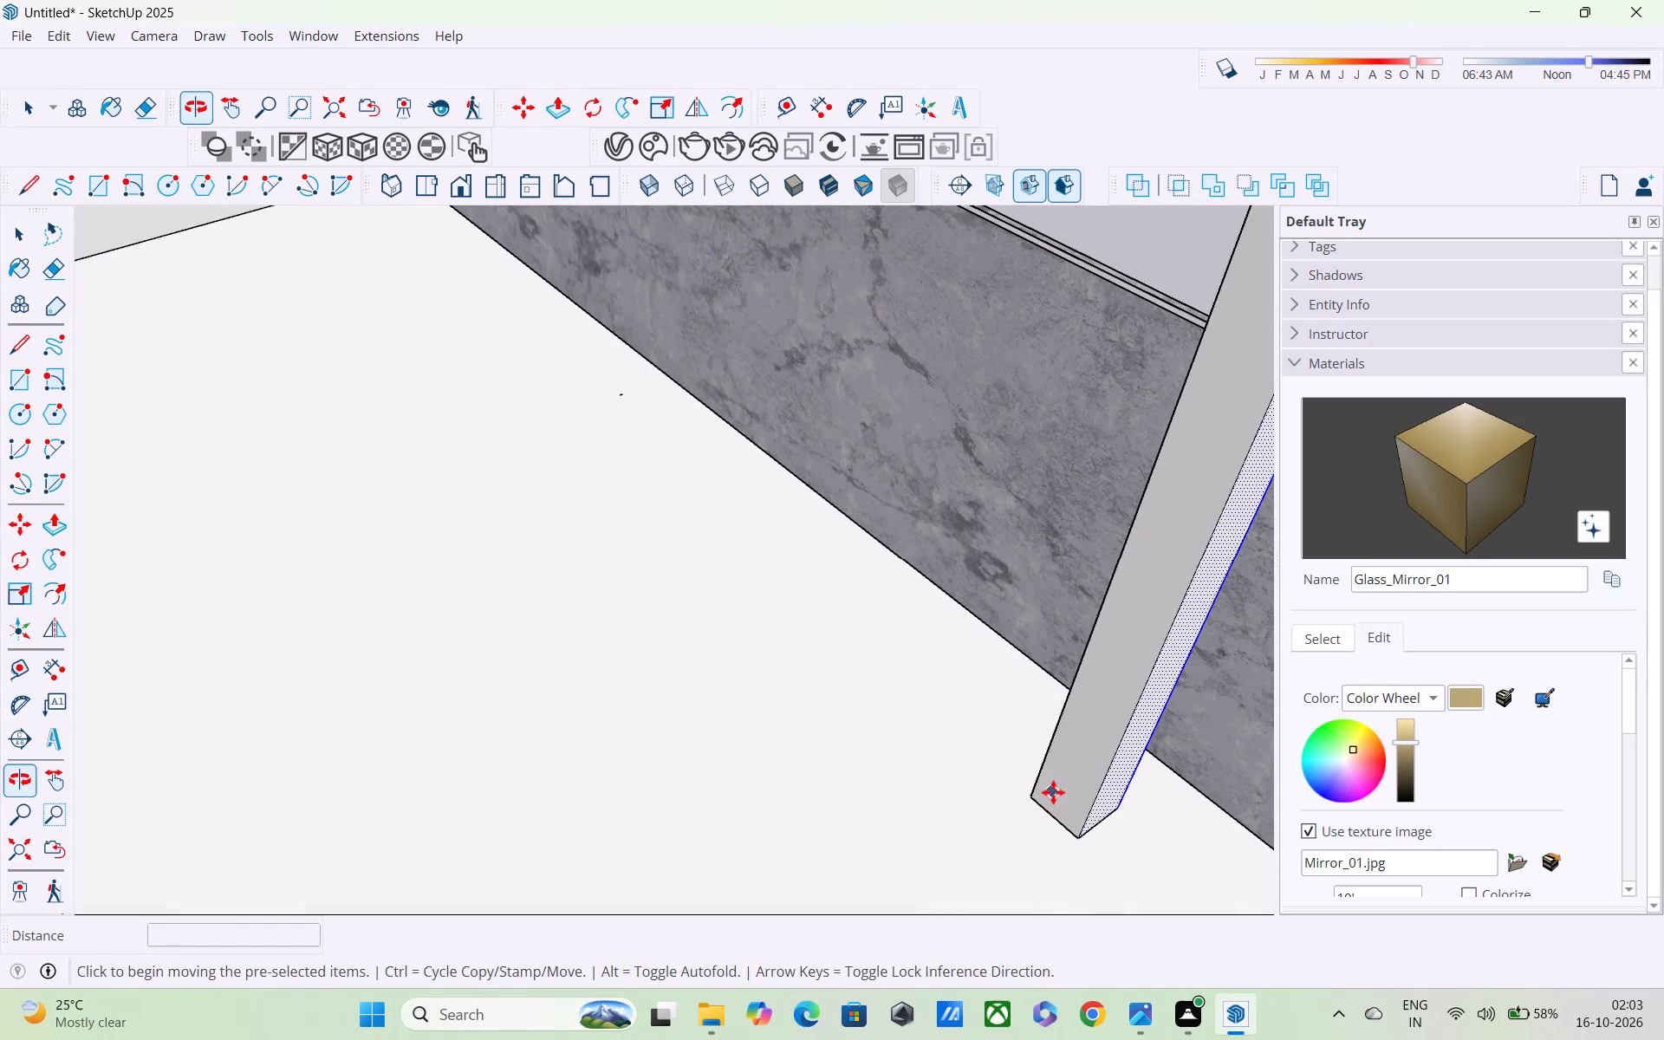
pyautogui.press('space')
pyautogui.tripleClick(1080, 736)
pyautogui.scroll(1, 1134, 764)
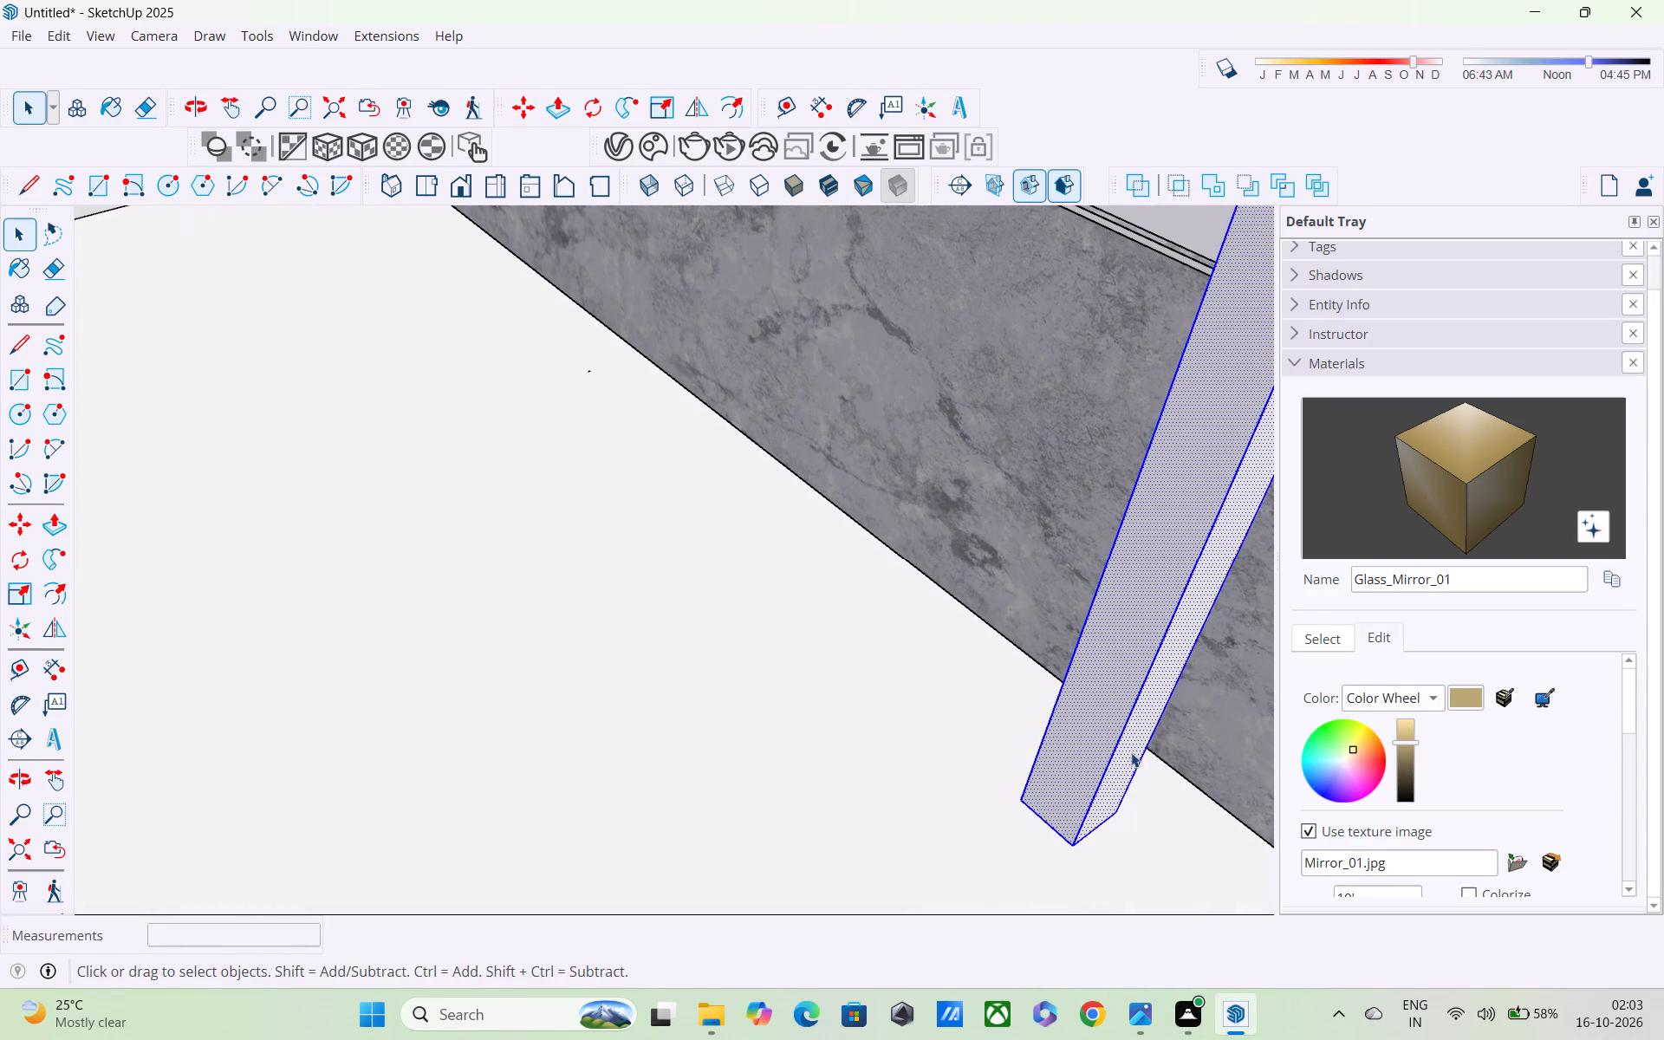
pyautogui.press('m')
pyautogui.scroll(3, 1082, 839)
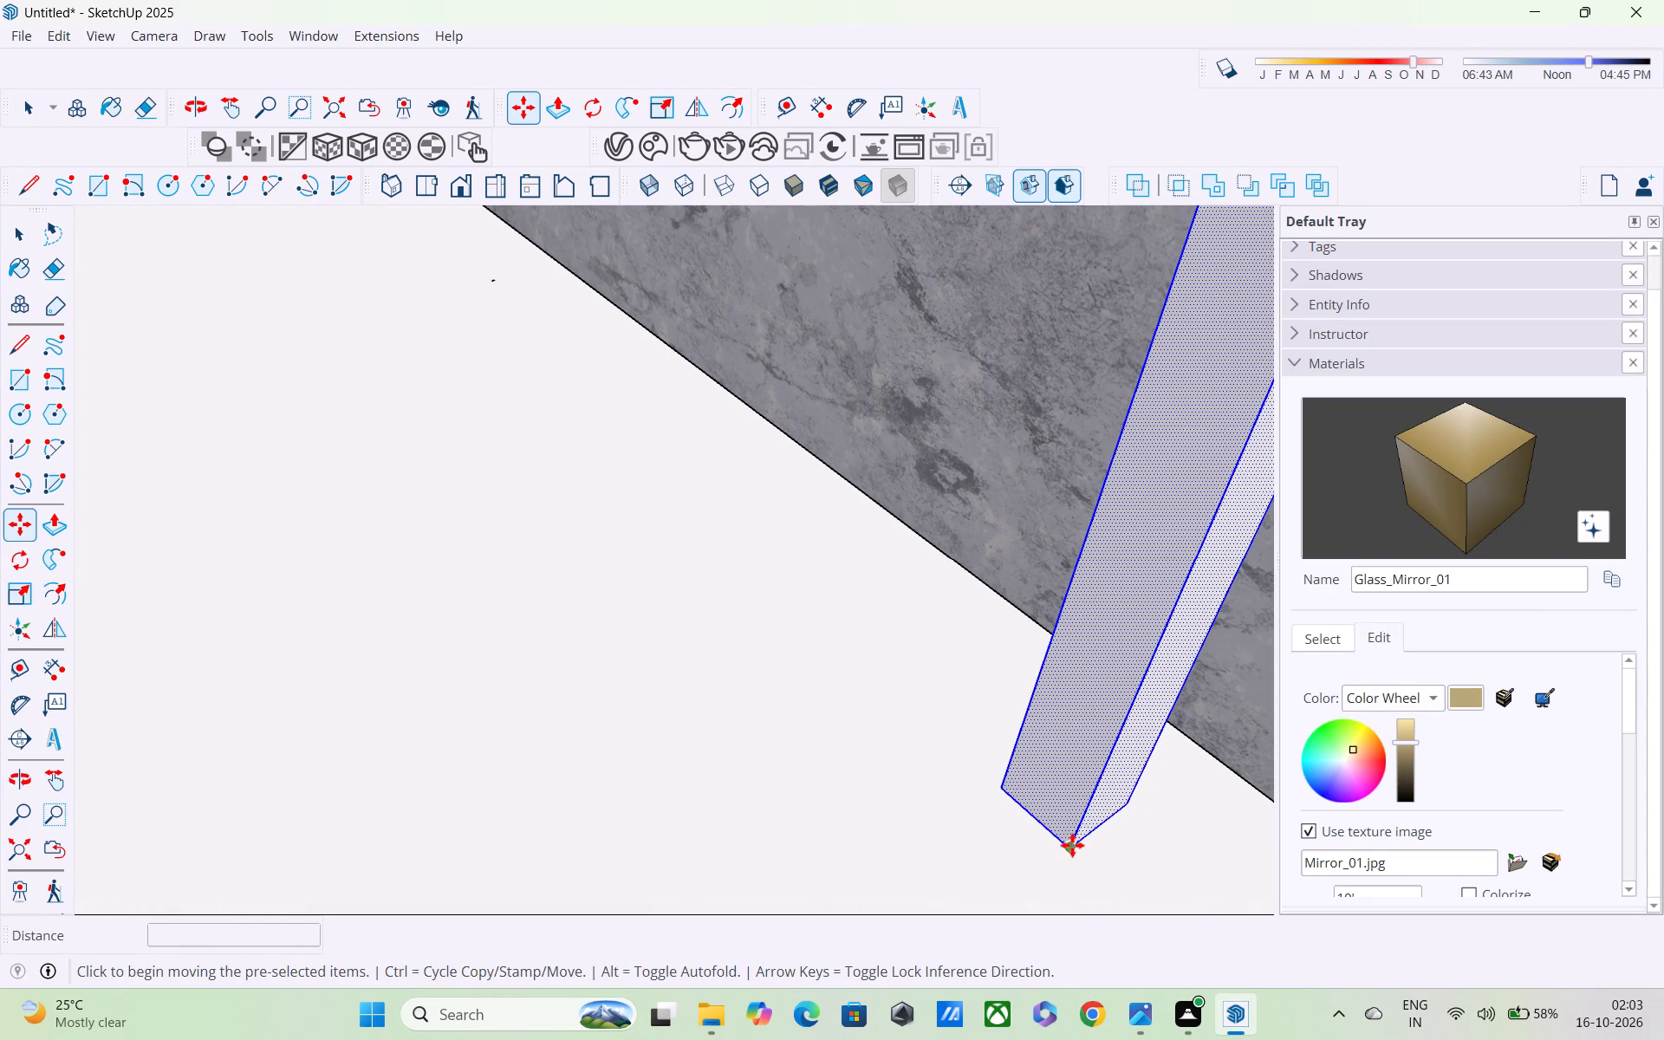
pyautogui.click(1067, 846)
pyautogui.scroll(-7, 1070, 822)
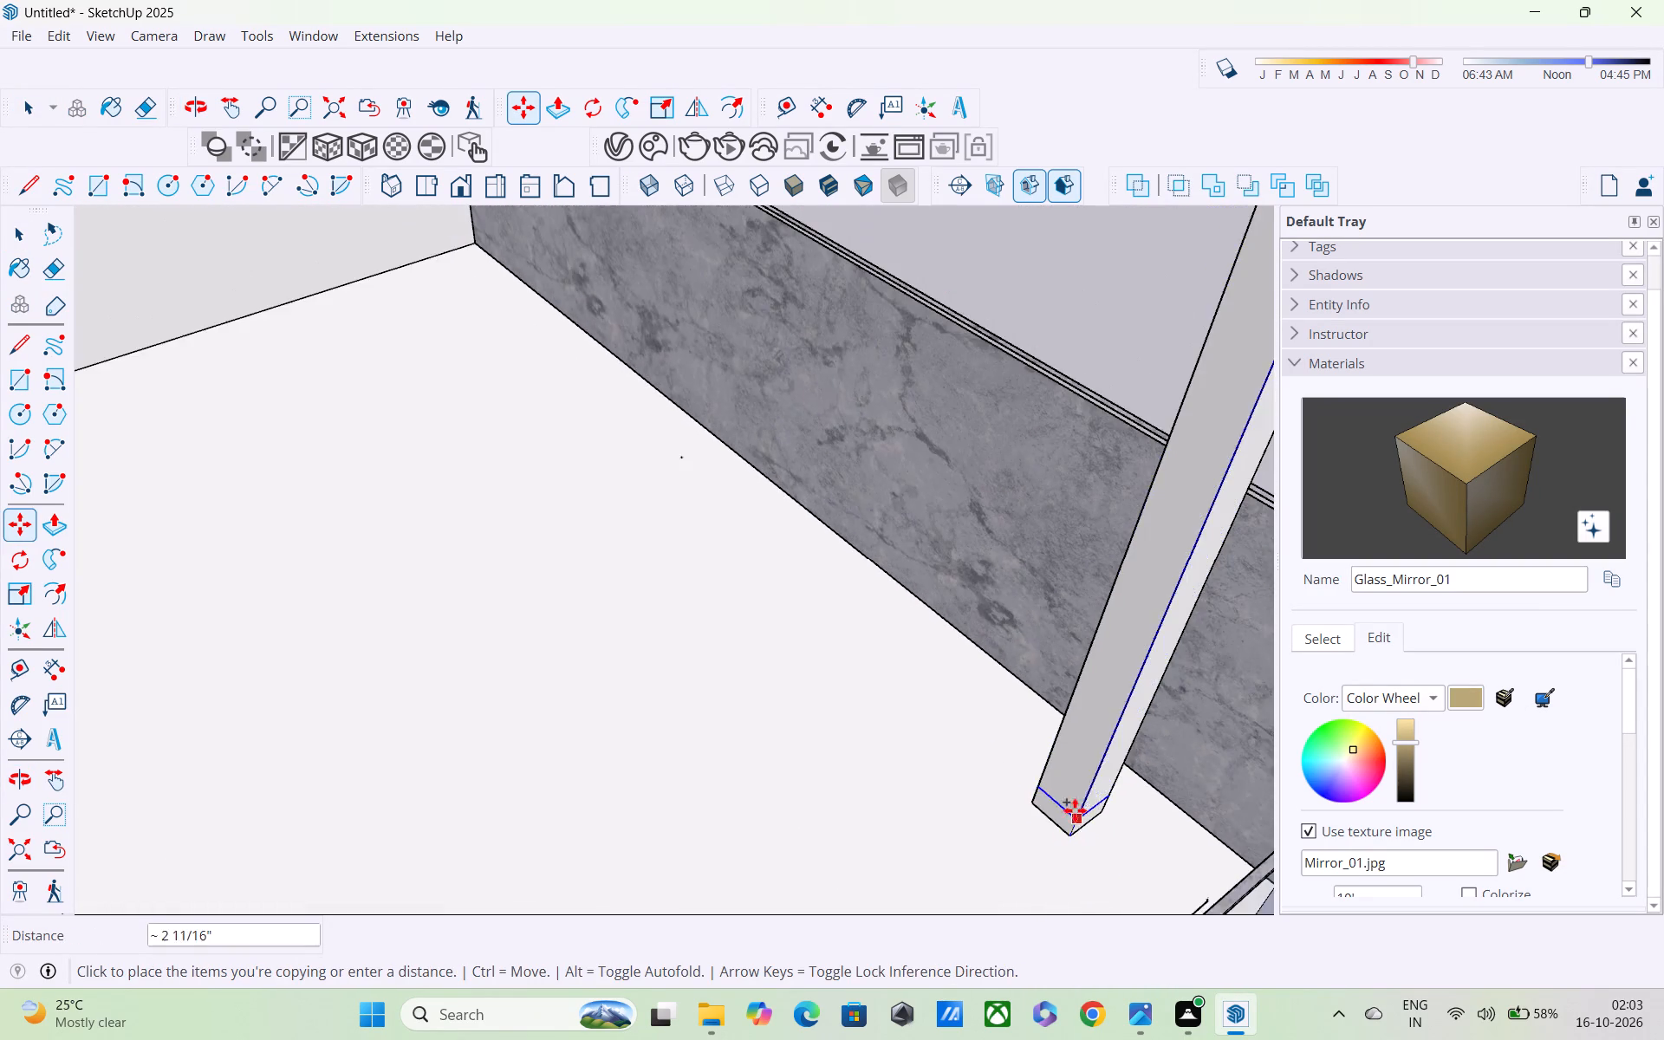
pyautogui.scroll(-6, 1135, 725)
pyautogui.scroll(-1, 1264, 672)
pyautogui.keyDown('shift'); pyautogui.moveTo(1238, 681); pyautogui.dragTo(959, 861, button='middle'); pyautogui.keyUp('shift')
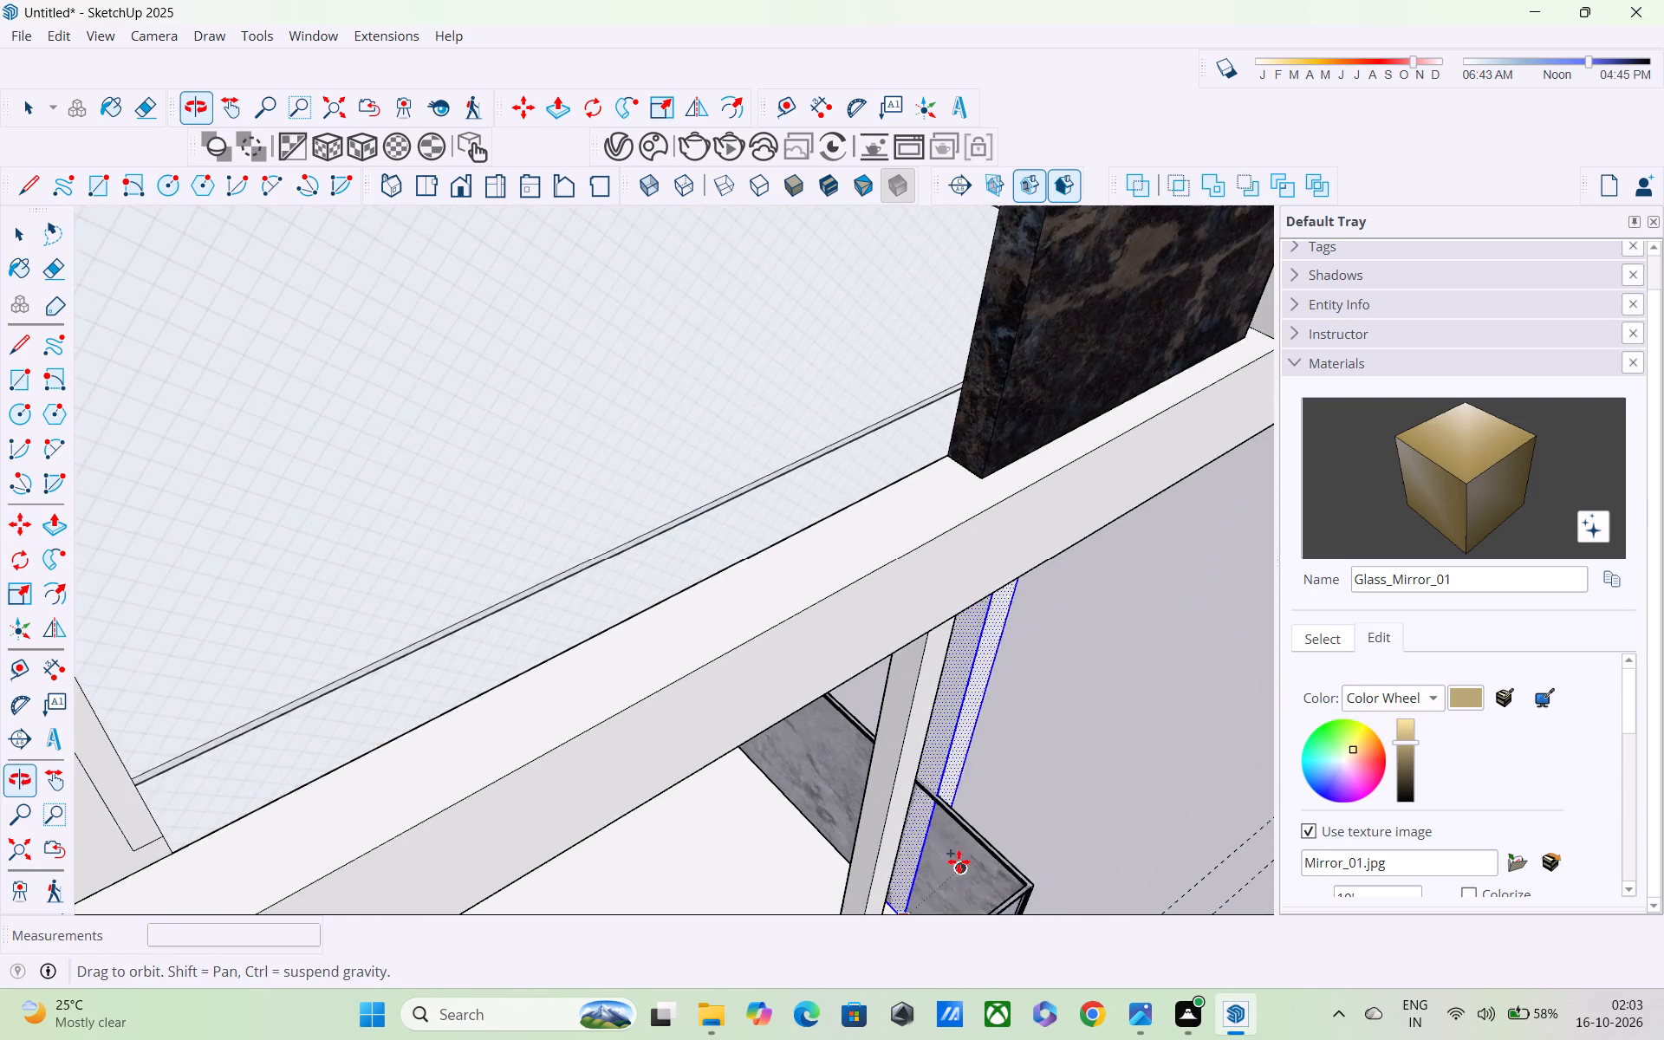
pyautogui.keyDown('shift'); pyautogui.moveTo(959, 861); pyautogui.dragTo(961, 869, button='middle'); pyautogui.keyUp('shift')
pyautogui.scroll(-5, 968, 812)
pyautogui.moveTo(972, 839); pyautogui.dragTo(943, 1012, button='middle')
pyautogui.moveTo(933, 831); pyautogui.dragTo(900, 653, button='middle')
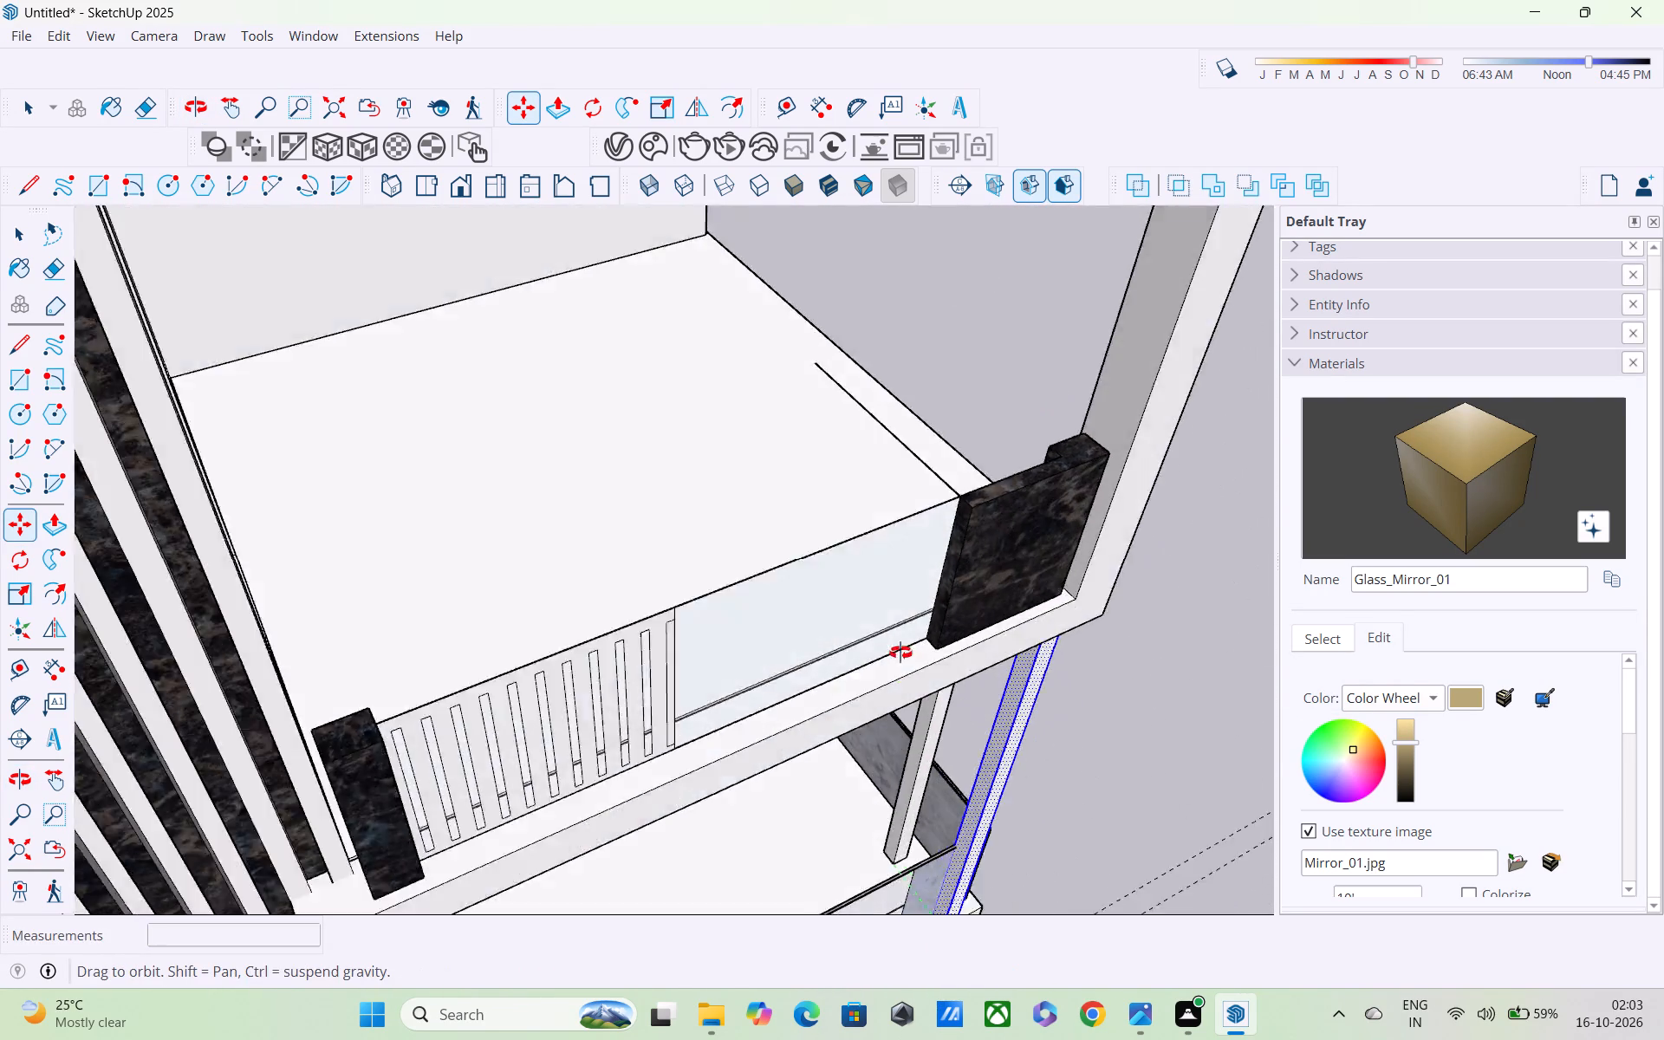
pyautogui.moveTo(900, 653); pyautogui.dragTo(900, 494, button='middle')
pyautogui.scroll(3, 950, 491)
pyautogui.moveTo(944, 472); pyautogui.dragTo(1038, 681, button='middle')
pyautogui.scroll(-4, 870, 461)
pyautogui.keyDown('shift'); pyautogui.moveTo(868, 459); pyautogui.dragTo(1068, 715, button='middle'); pyautogui.keyUp('shift')
pyautogui.keyDown('shift'); pyautogui.scroll(4, 1066, 709); pyautogui.keyUp('shift')
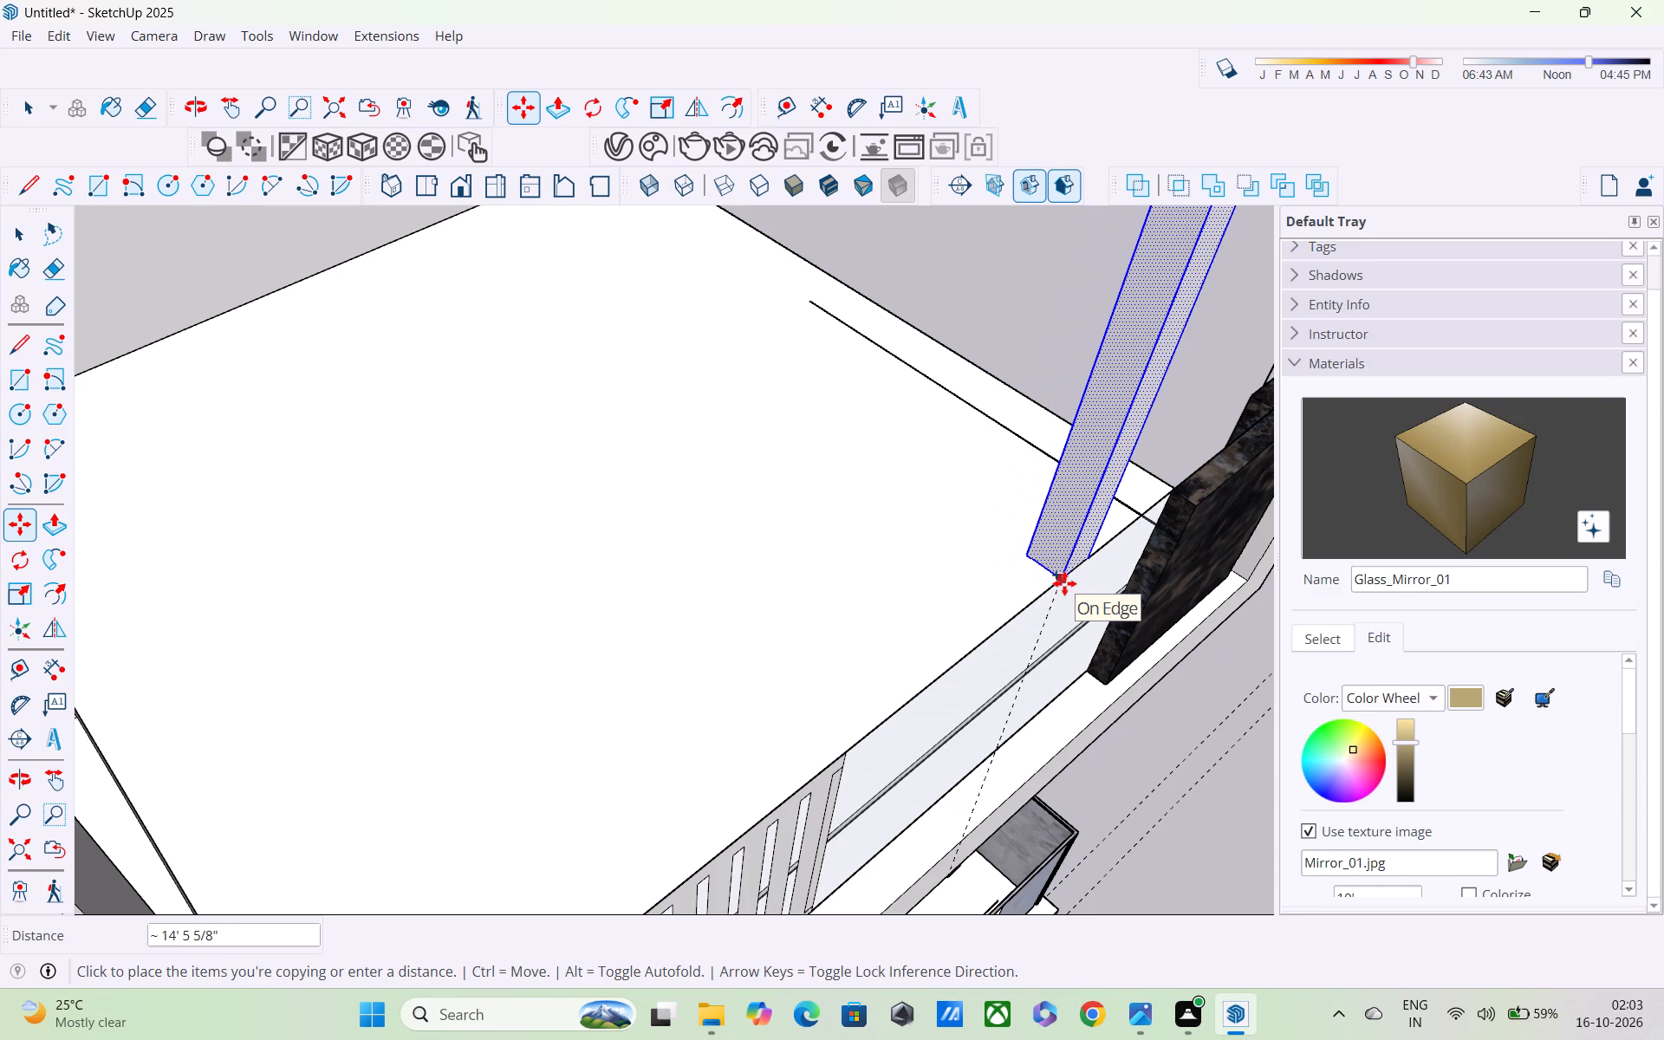
pyautogui.moveTo(1061, 581); pyautogui.dragTo(965, 385, button='middle')
pyautogui.moveTo(1103, 770); pyautogui.dragTo(992, 450, button='middle')
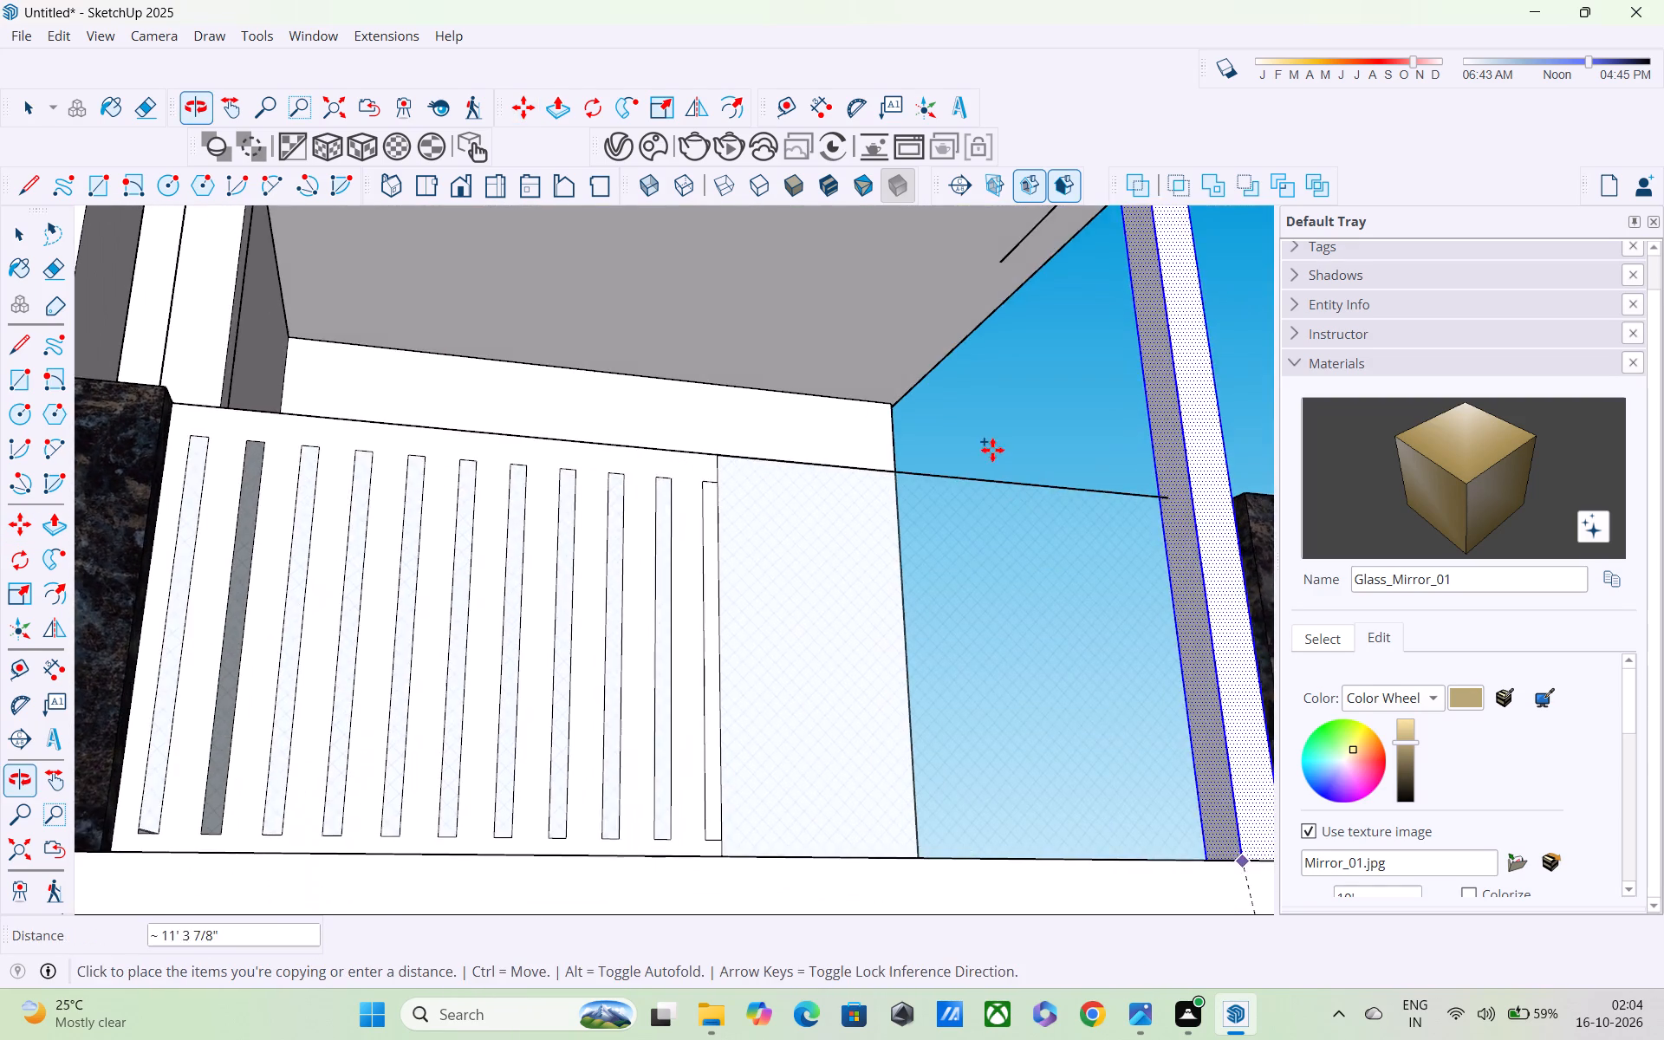
pyautogui.scroll(-5, 995, 456)
pyautogui.keyDown('shift'); pyautogui.moveTo(1144, 774); pyautogui.dragTo(1163, 791, button='middle'); pyautogui.keyUp('shift')
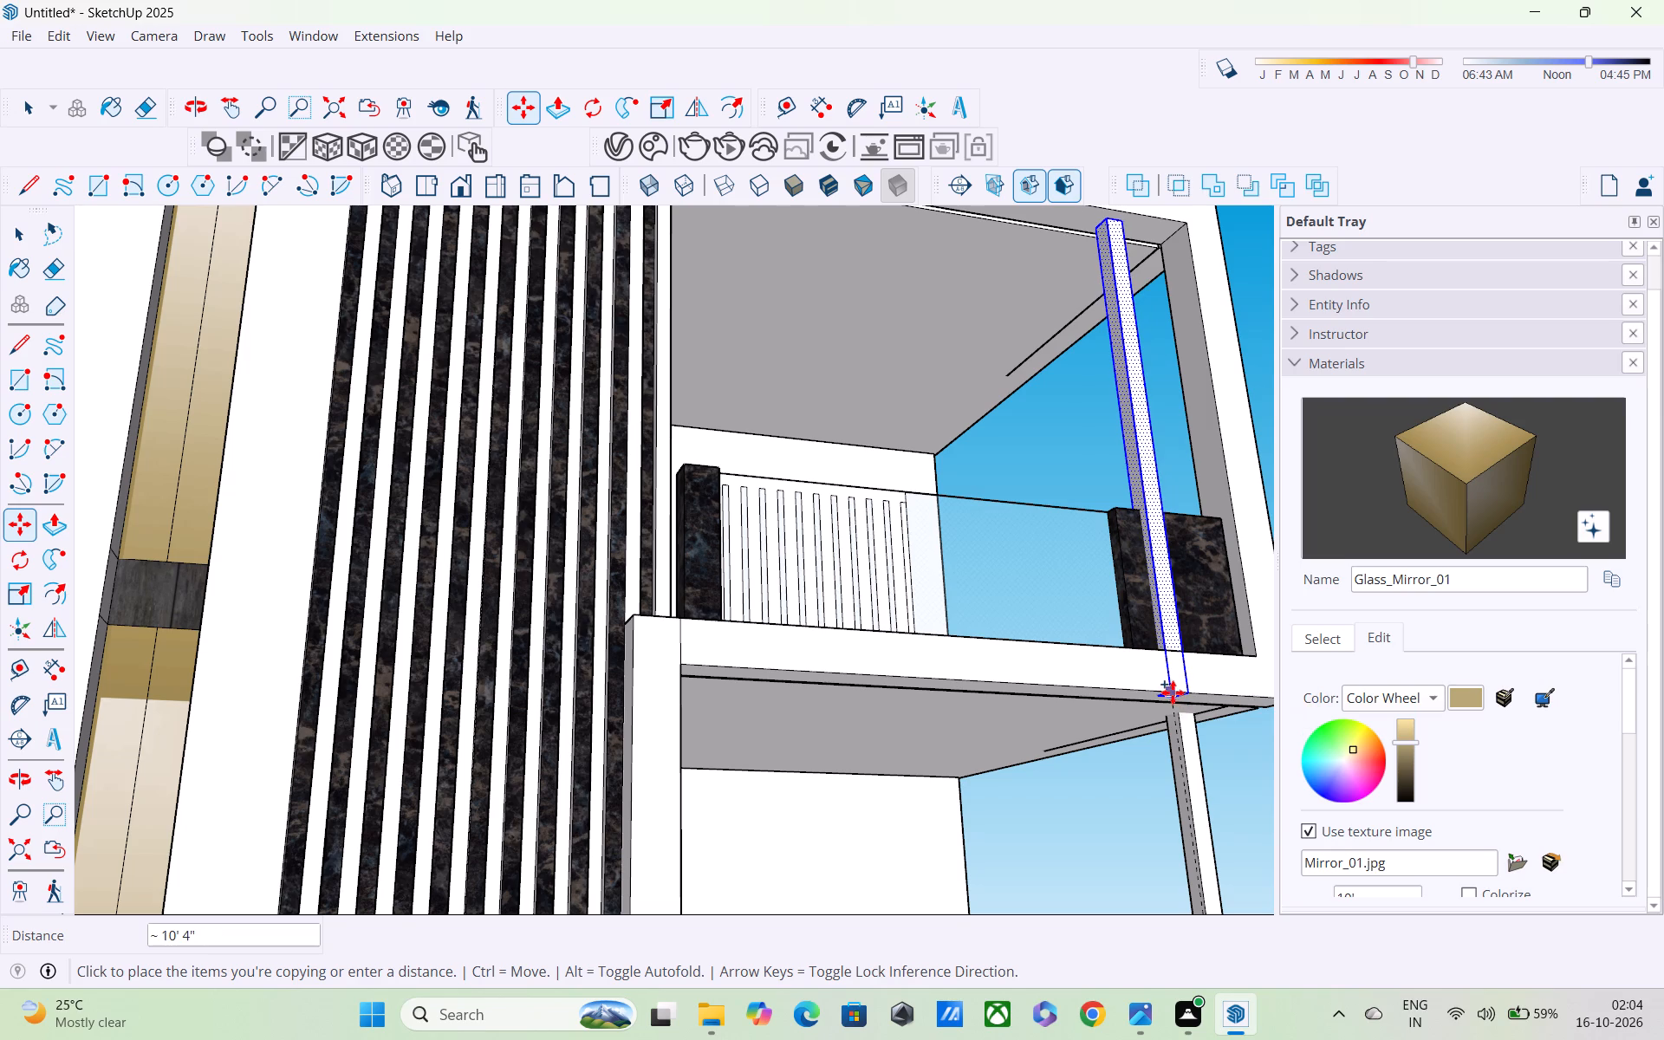
pyautogui.moveTo(1177, 719); pyautogui.dragTo(1149, 622, button='middle')
pyautogui.scroll(2, 1212, 747)
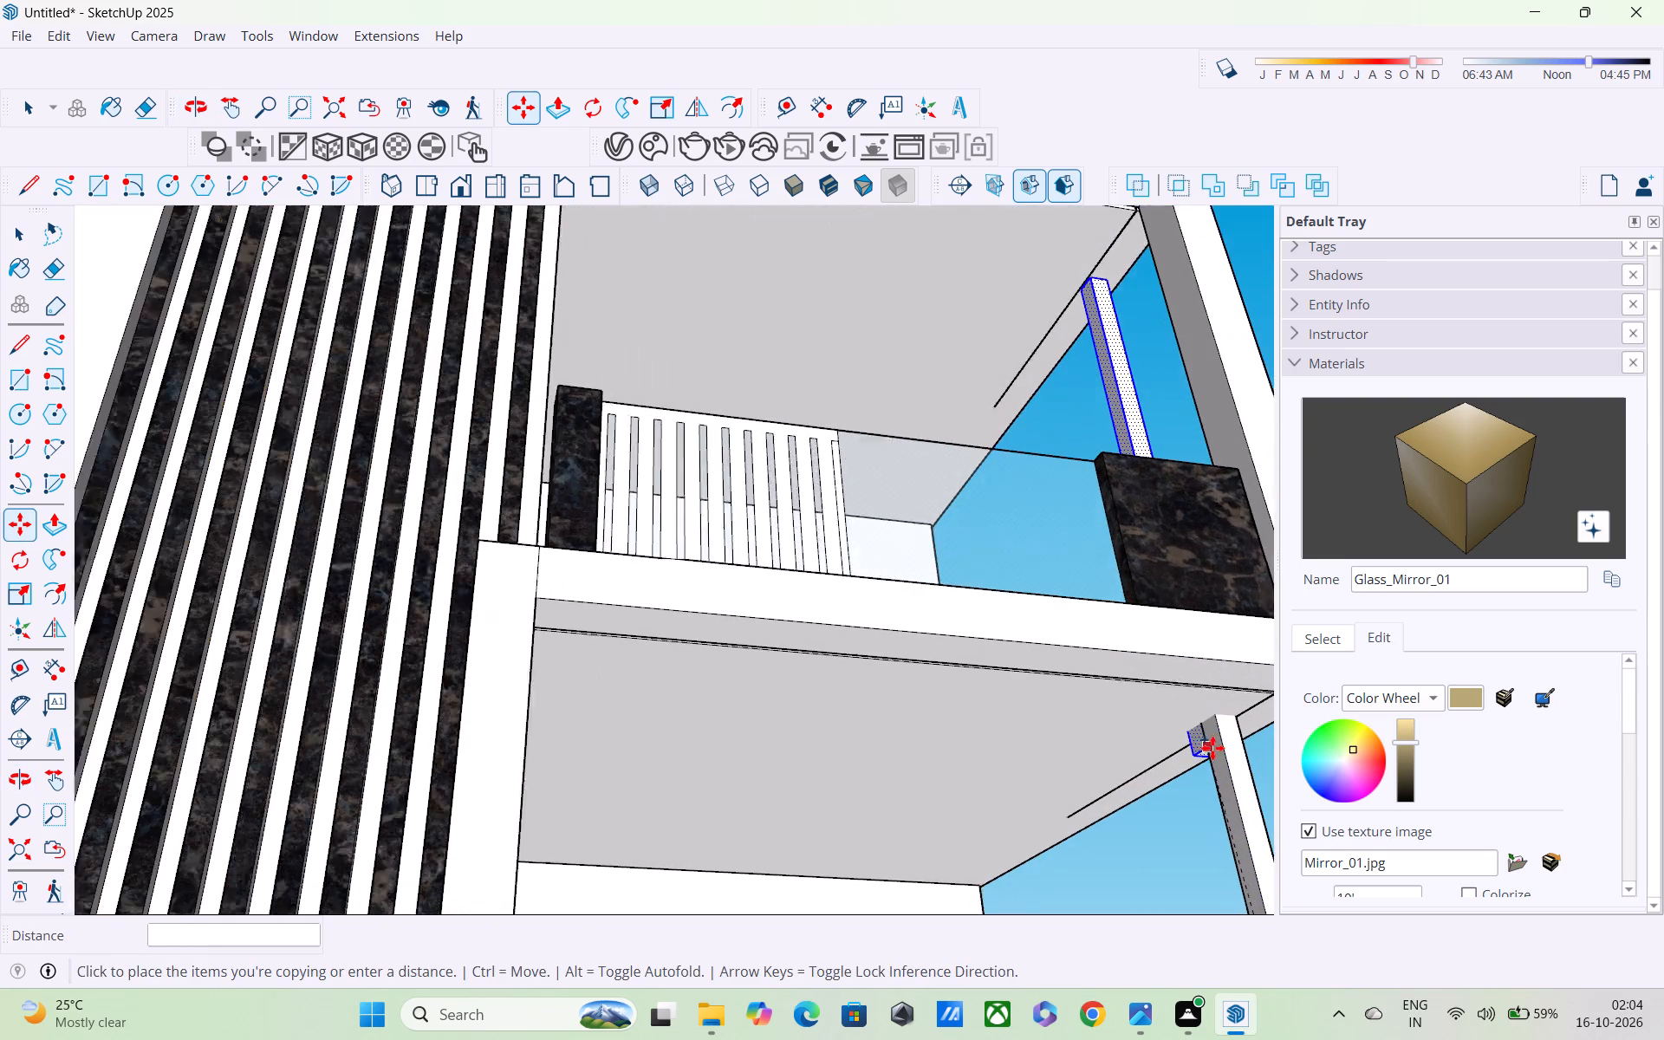
pyautogui.scroll(2, 1212, 748)
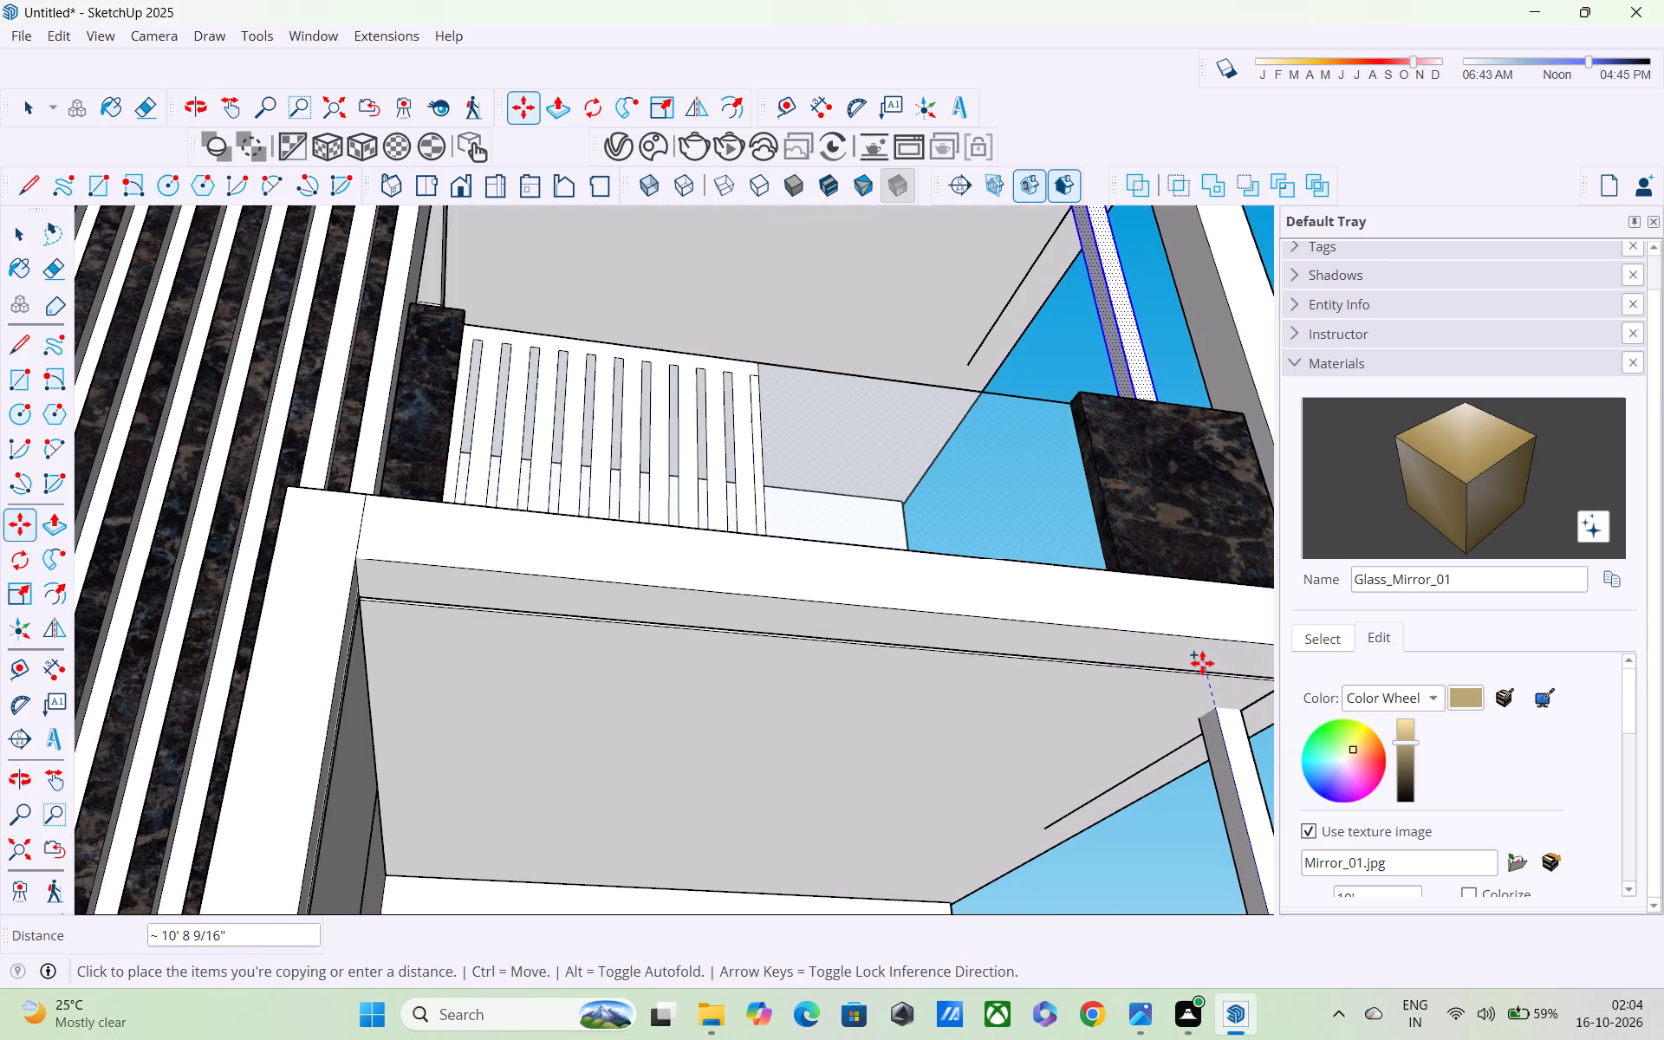
pyautogui.click(1202, 663)
pyautogui.moveTo(1202, 663); pyautogui.dragTo(1201, 708, button='middle')
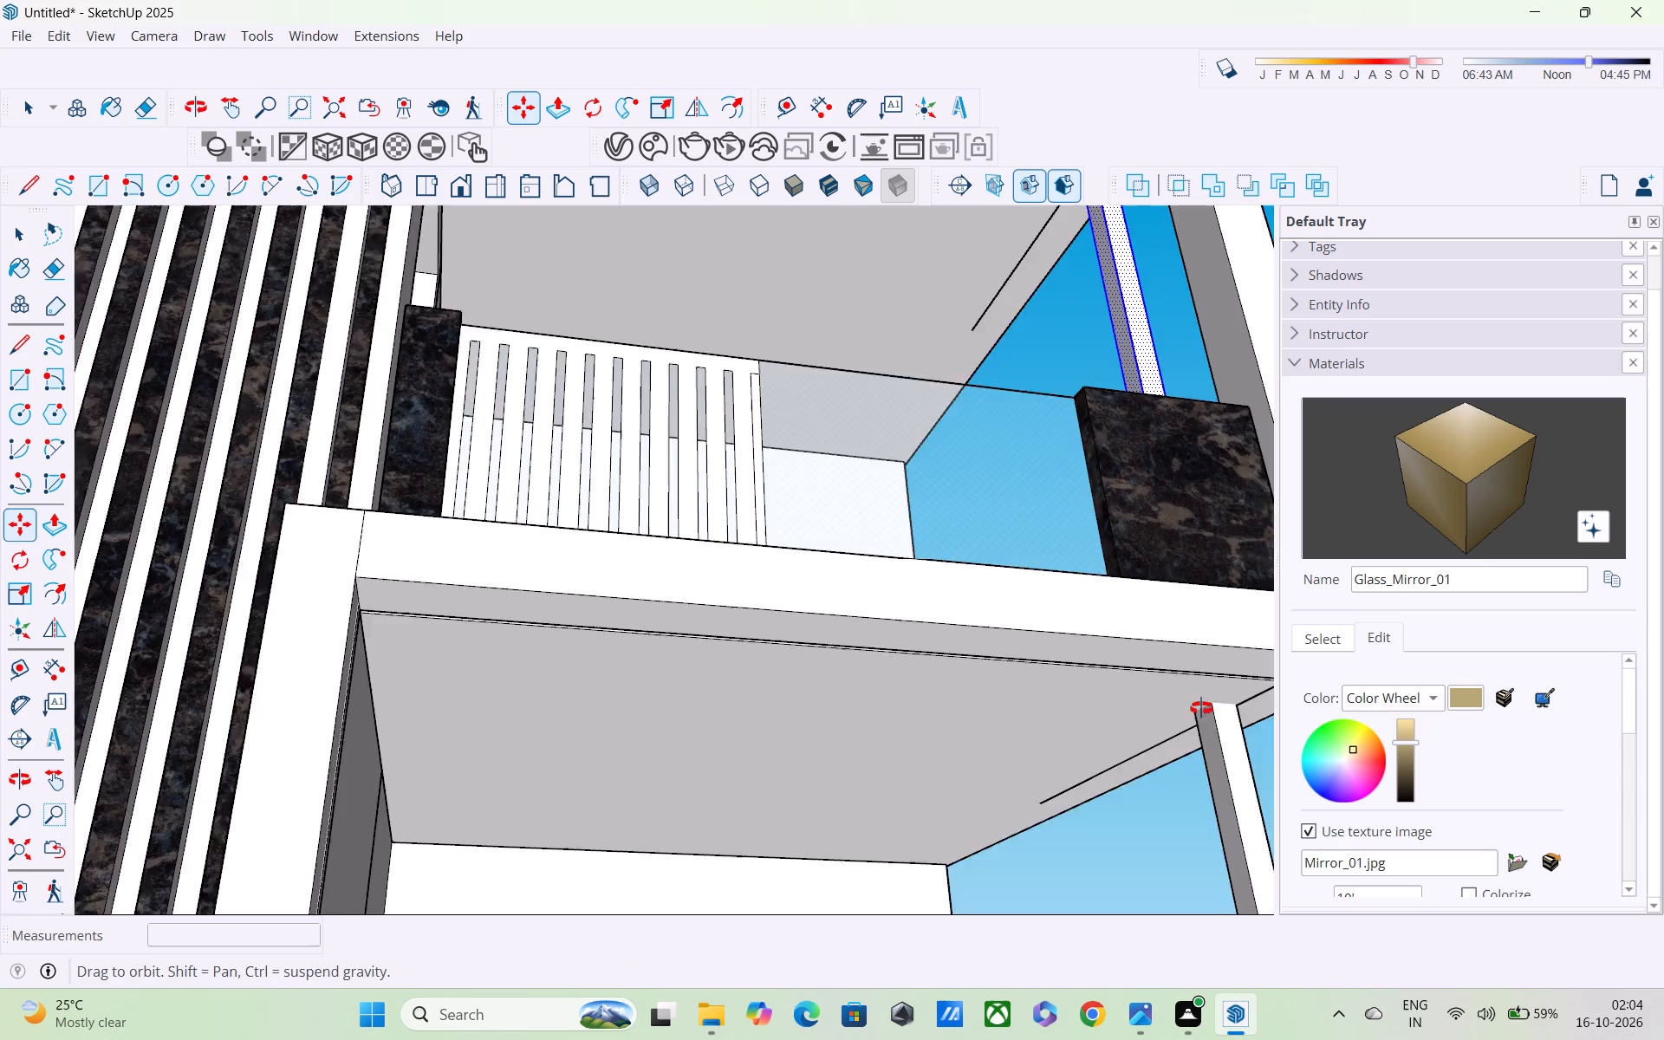
pyautogui.moveTo(1201, 708); pyautogui.dragTo(1194, 833, button='middle')
pyautogui.scroll(-2, 1194, 833)
pyautogui.scroll(-7, 1153, 766)
pyautogui.moveTo(1153, 702); pyautogui.dragTo(1135, 886, button='middle')
pyautogui.scroll(4, 1143, 699)
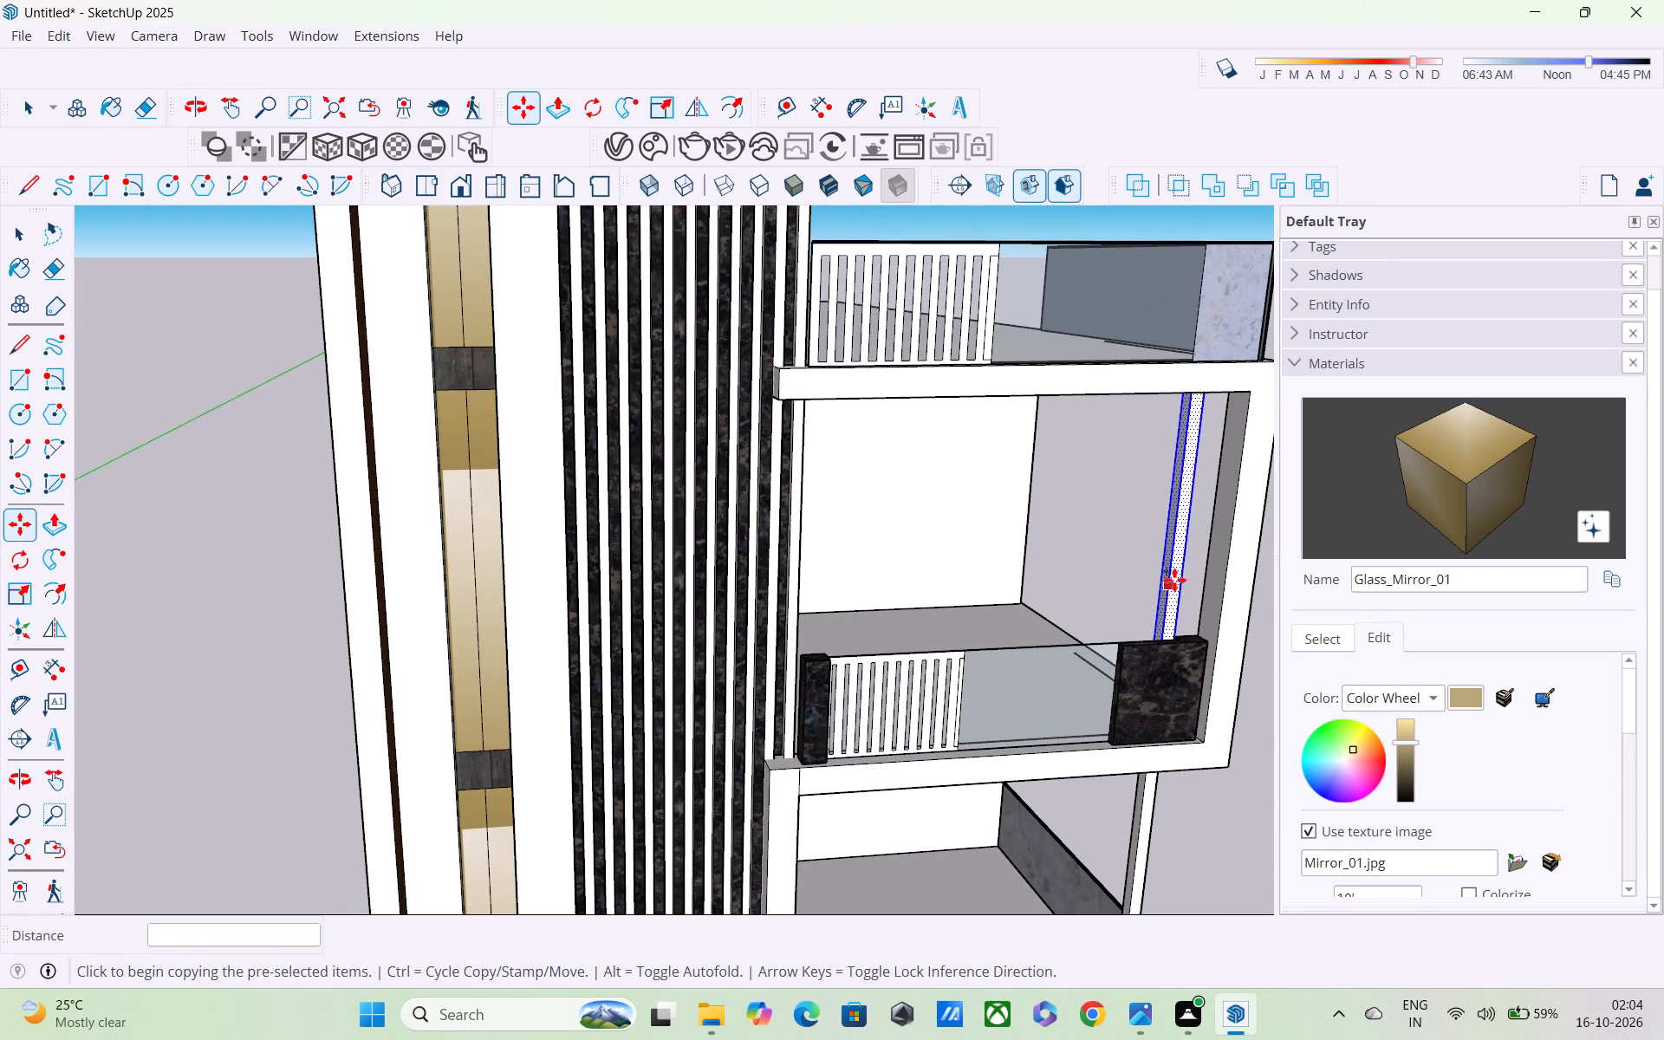
# Copy the selected slim column straight up from its base corner onto the top terrace, behind the railing's front outer corner.
pyautogui.moveTo(1193, 414); pyautogui.dragTo(1182, 504, button='middle')
pyautogui.scroll(-2, 1181, 512)
pyautogui.moveTo(1191, 593); pyautogui.dragTo(1199, 633, button='middle')
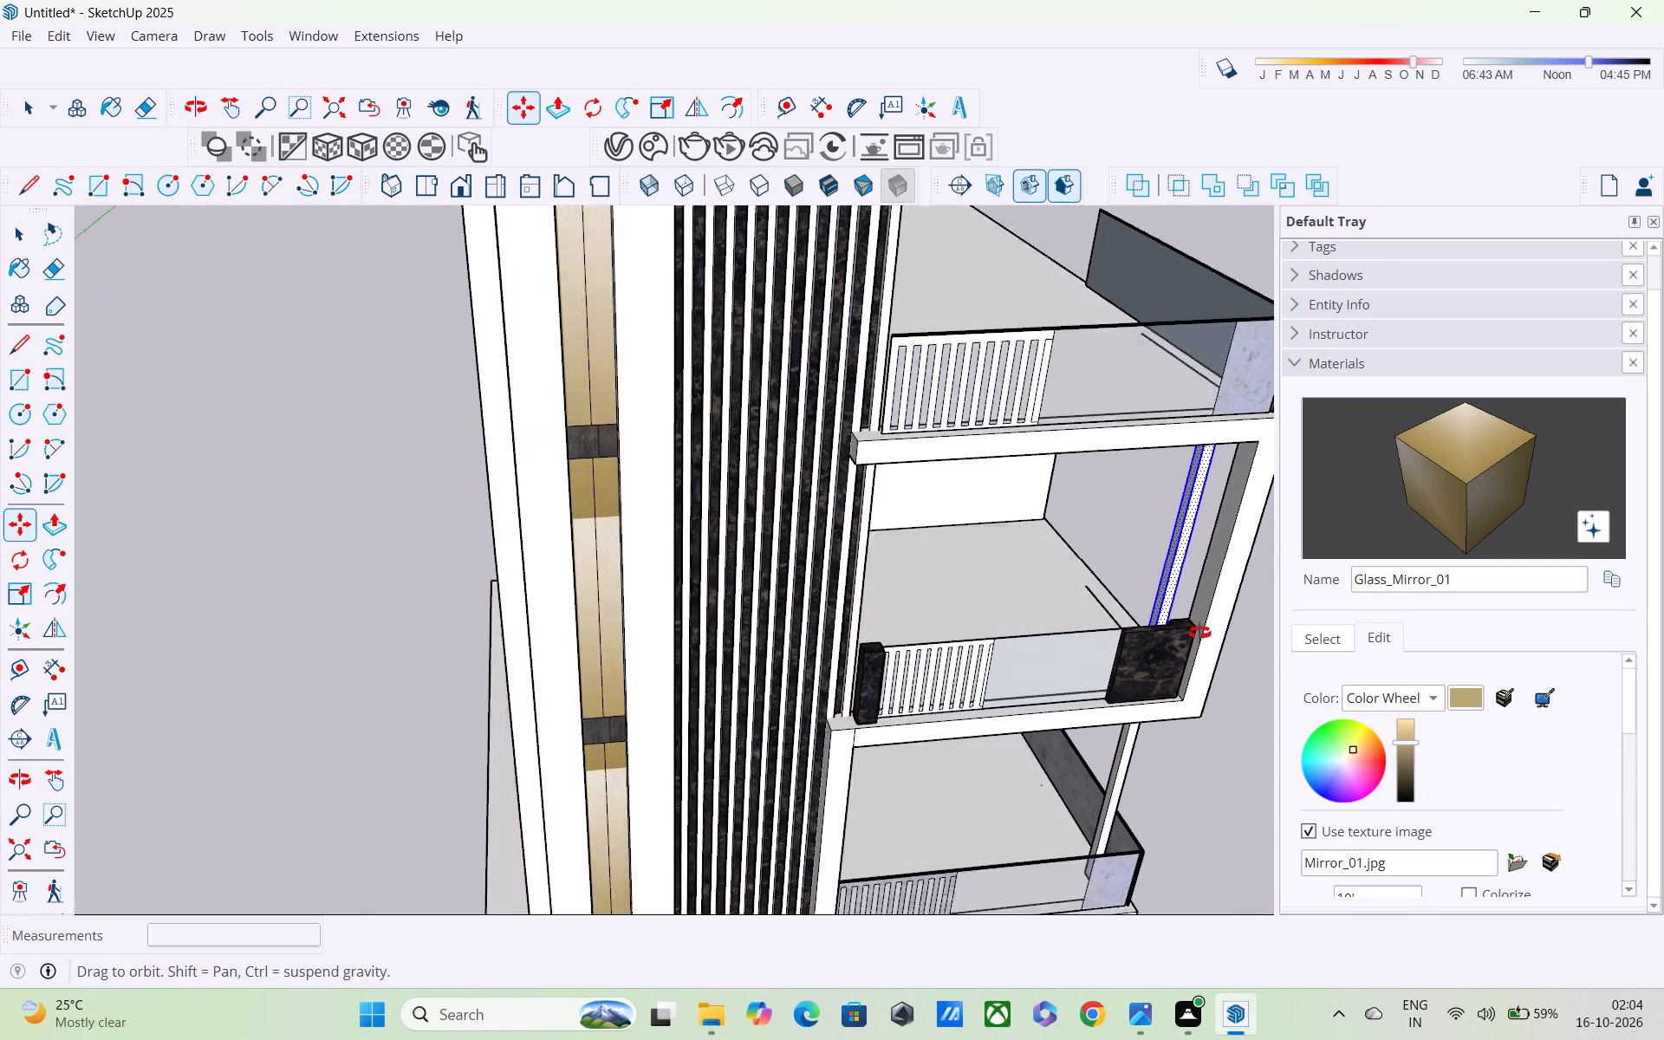
pyautogui.moveTo(1199, 633); pyautogui.dragTo(1202, 691, button='middle')
pyautogui.moveTo(1288, 617); pyautogui.dragTo(1108, 615, button='middle')
pyautogui.moveTo(1130, 609); pyautogui.dragTo(686, 521, button='middle')
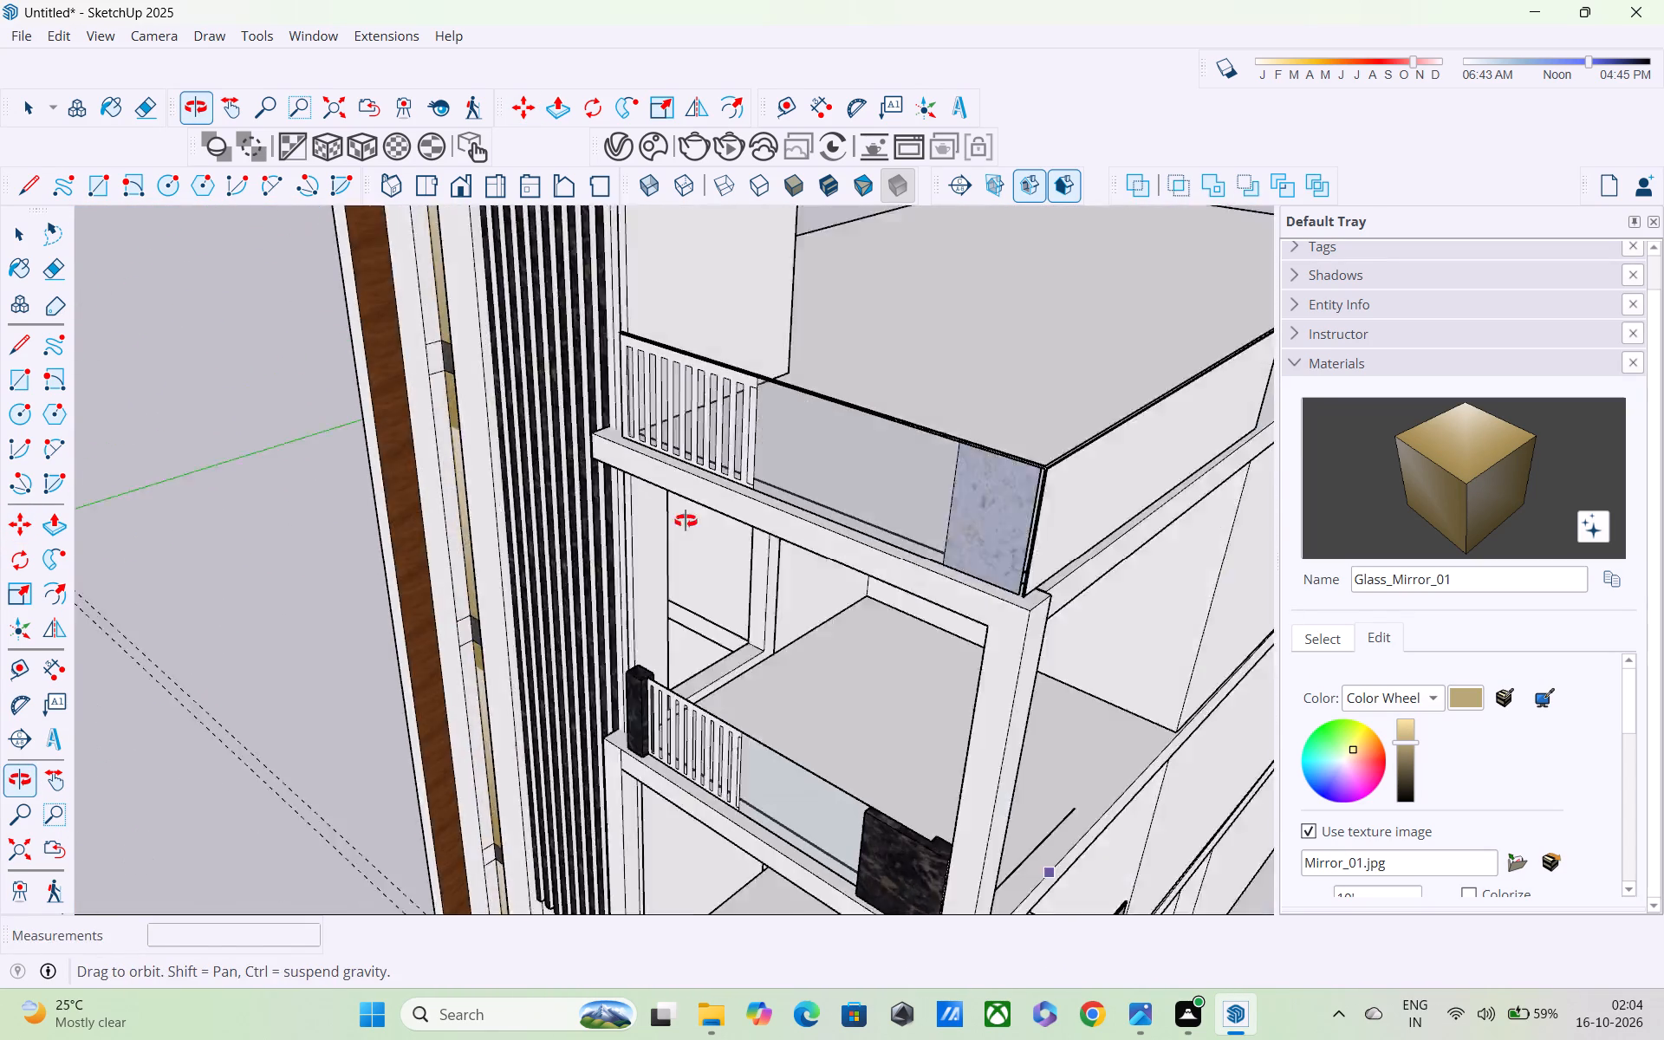
pyautogui.moveTo(686, 521); pyautogui.dragTo(647, 494, button='middle')
pyautogui.moveTo(808, 811); pyautogui.dragTo(568, 637, button='middle')
pyautogui.scroll(4, 680, 730)
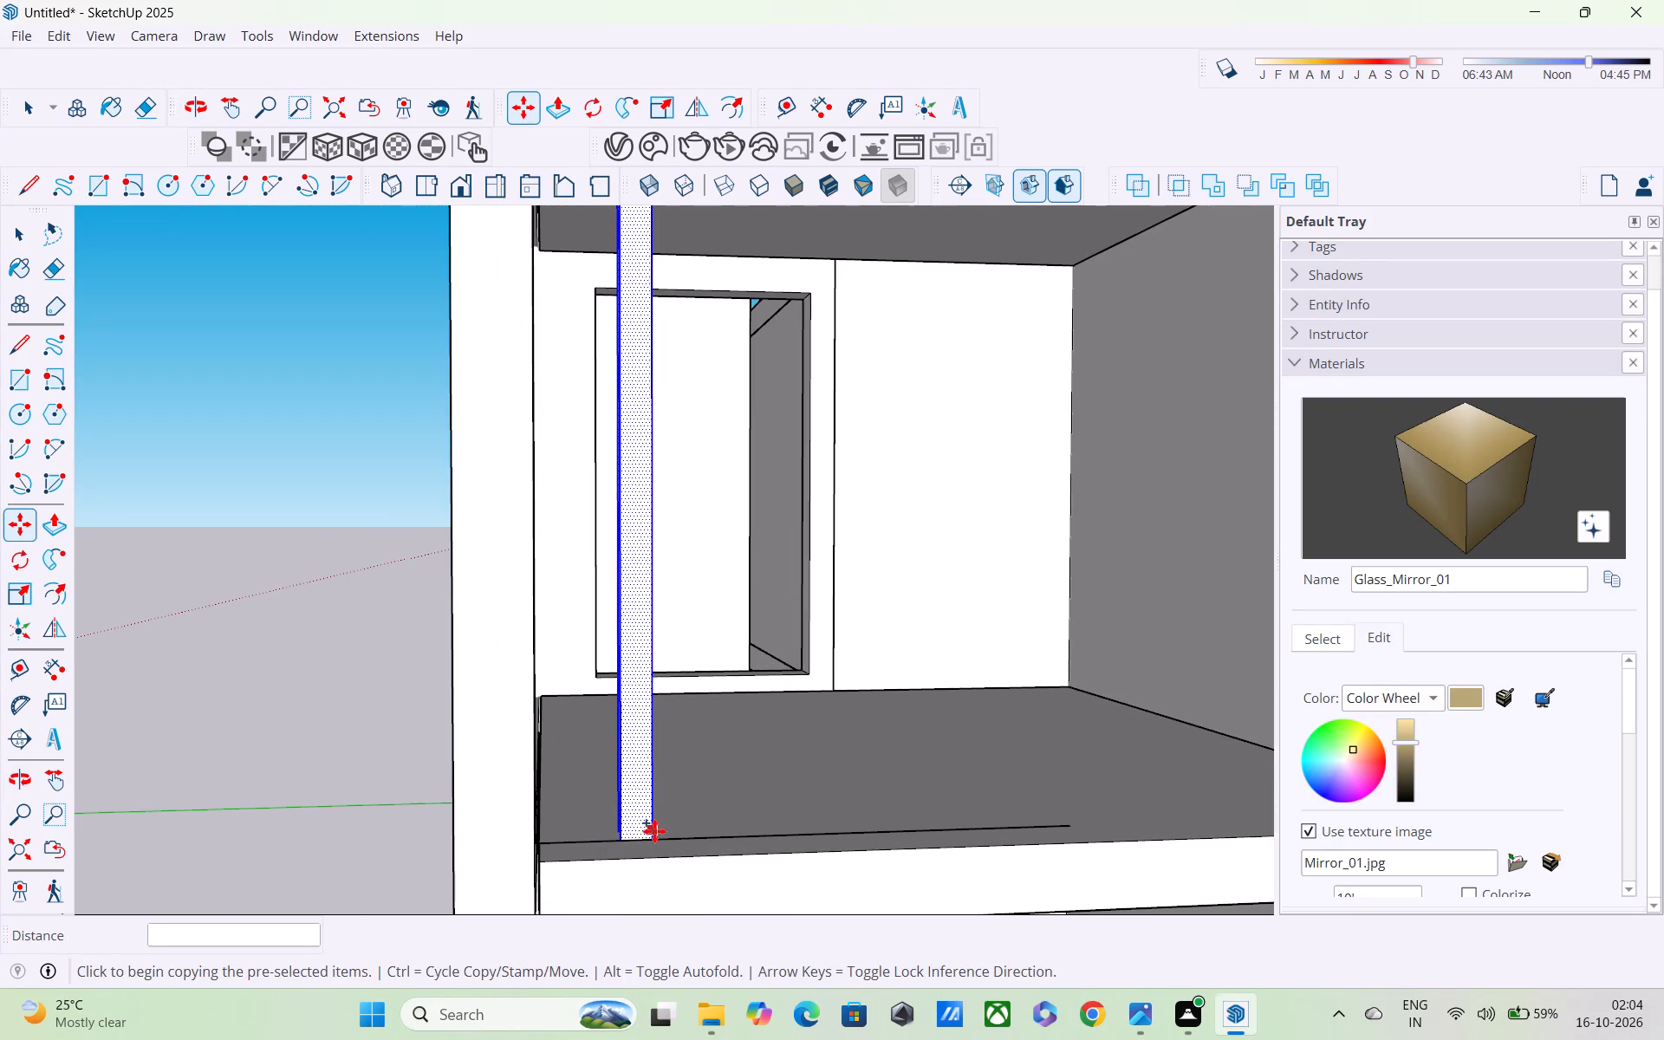
pyautogui.click(654, 833)
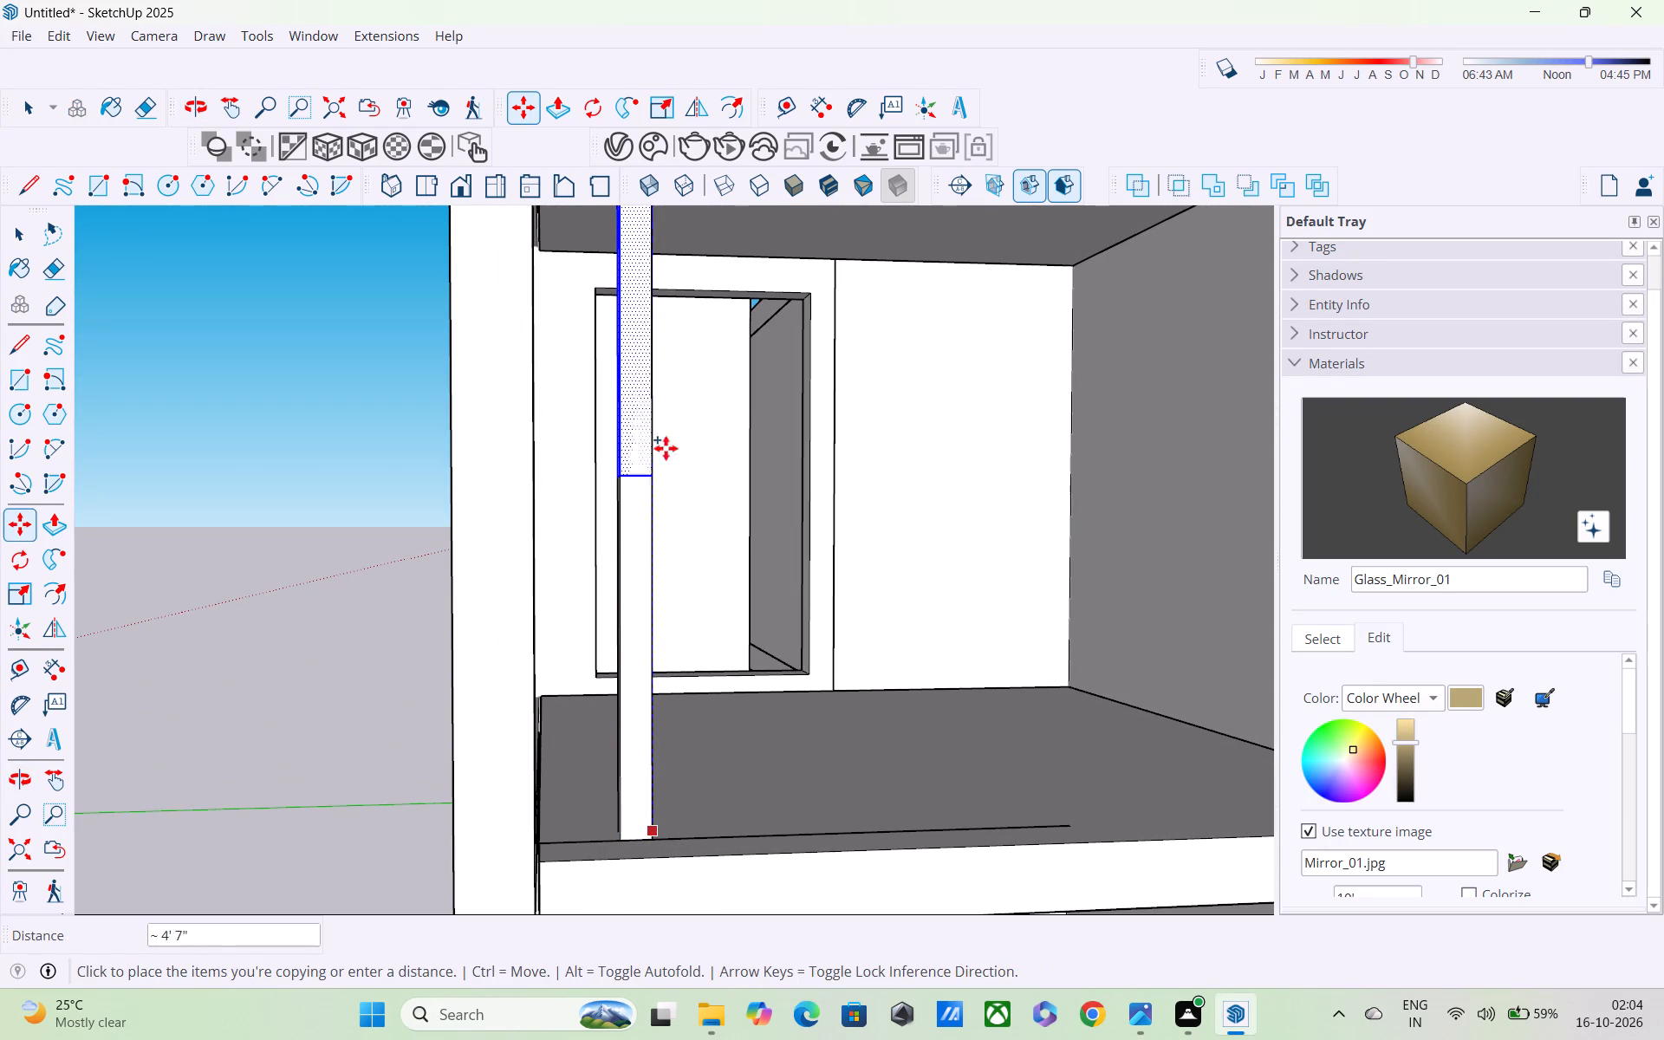
pyautogui.keyDown('shift'); pyautogui.moveTo(649, 240); pyautogui.dragTo(684, 773, button='middle'); pyautogui.keyUp('shift')
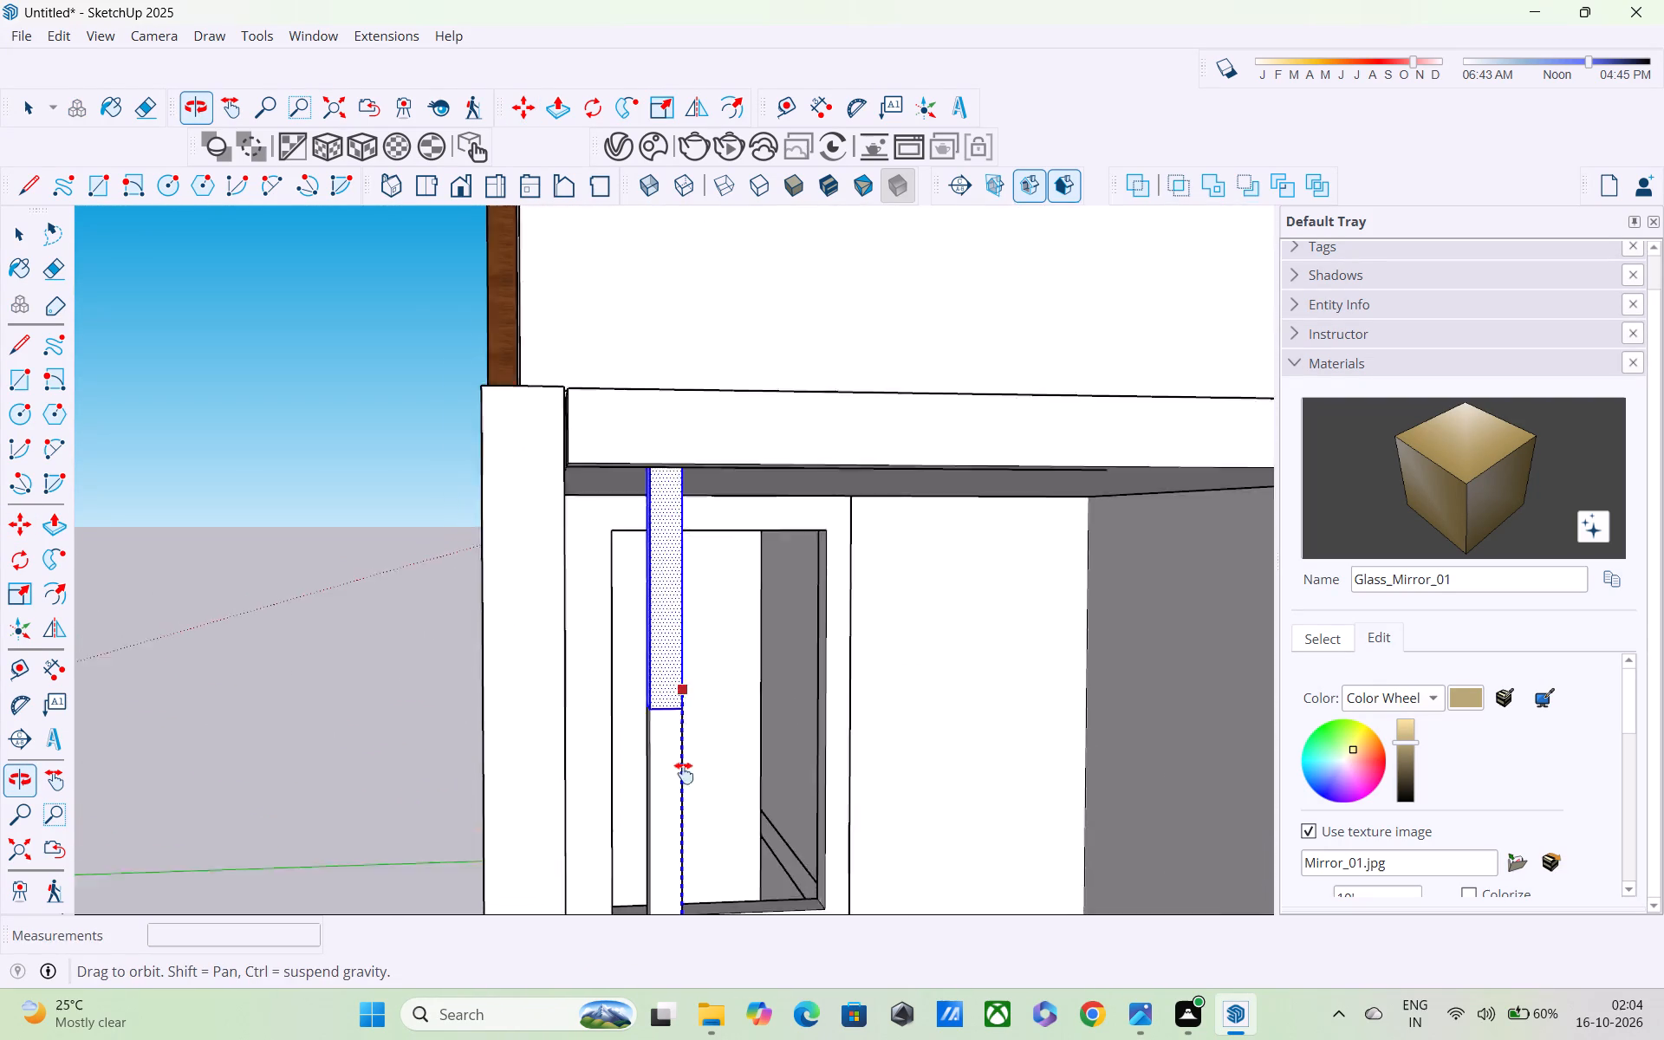
pyautogui.keyDown('shift'); pyautogui.moveTo(684, 773); pyautogui.dragTo(686, 801, button='middle'); pyautogui.keyUp('shift')
pyautogui.moveTo(680, 669); pyautogui.dragTo(713, 956, button='middle')
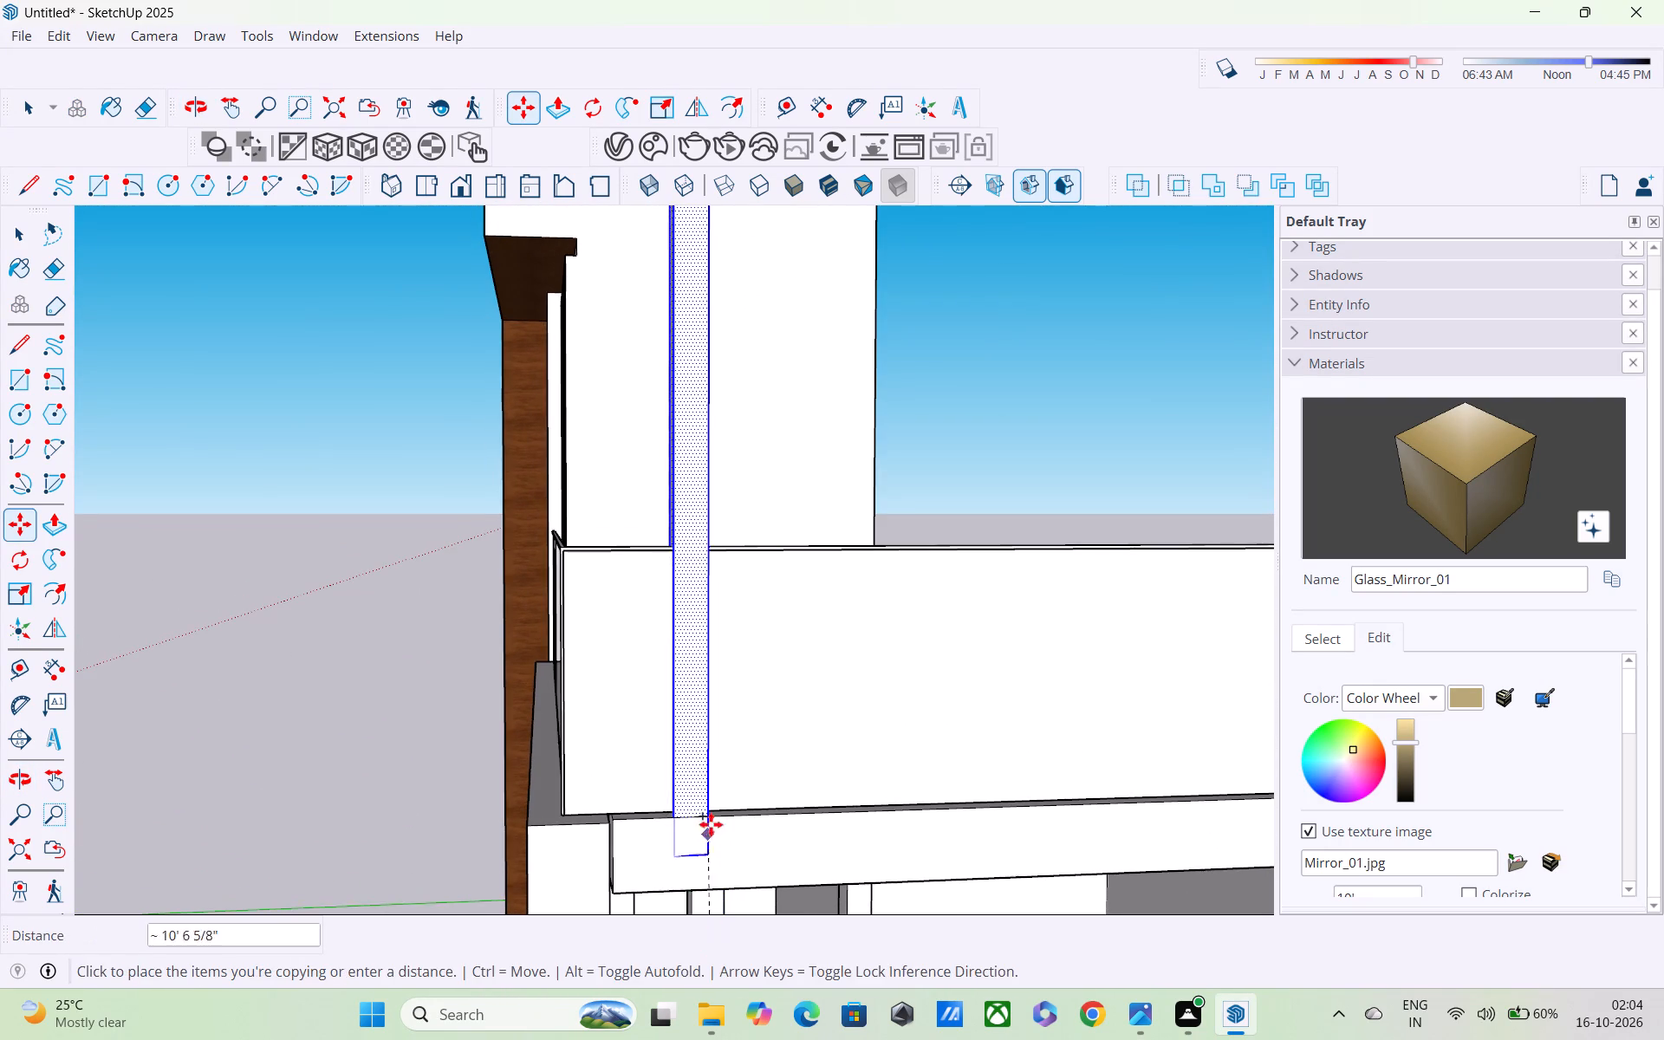
pyautogui.moveTo(712, 816); pyautogui.dragTo(780, 1039, button='middle')
pyautogui.moveTo(779, 915); pyautogui.dragTo(771, 588, button='middle')
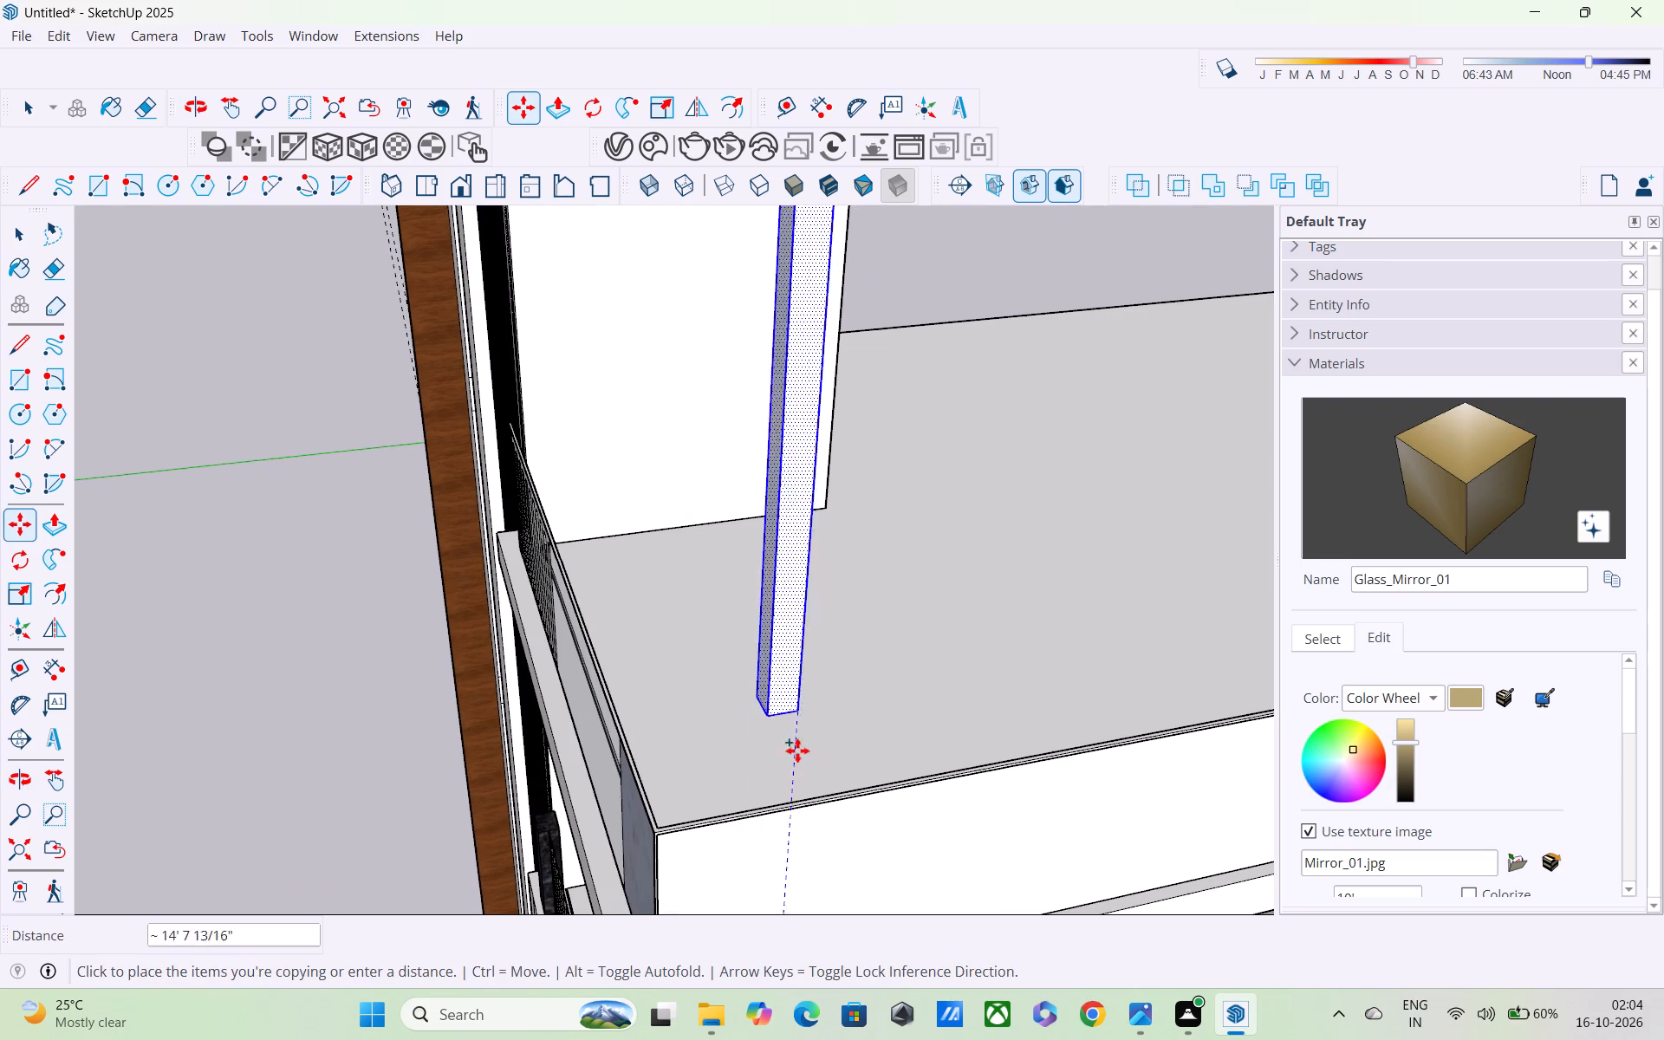
pyautogui.moveTo(797, 757); pyautogui.dragTo(784, 374, button='middle')
pyautogui.moveTo(784, 405); pyautogui.dragTo(751, 666, button='middle')
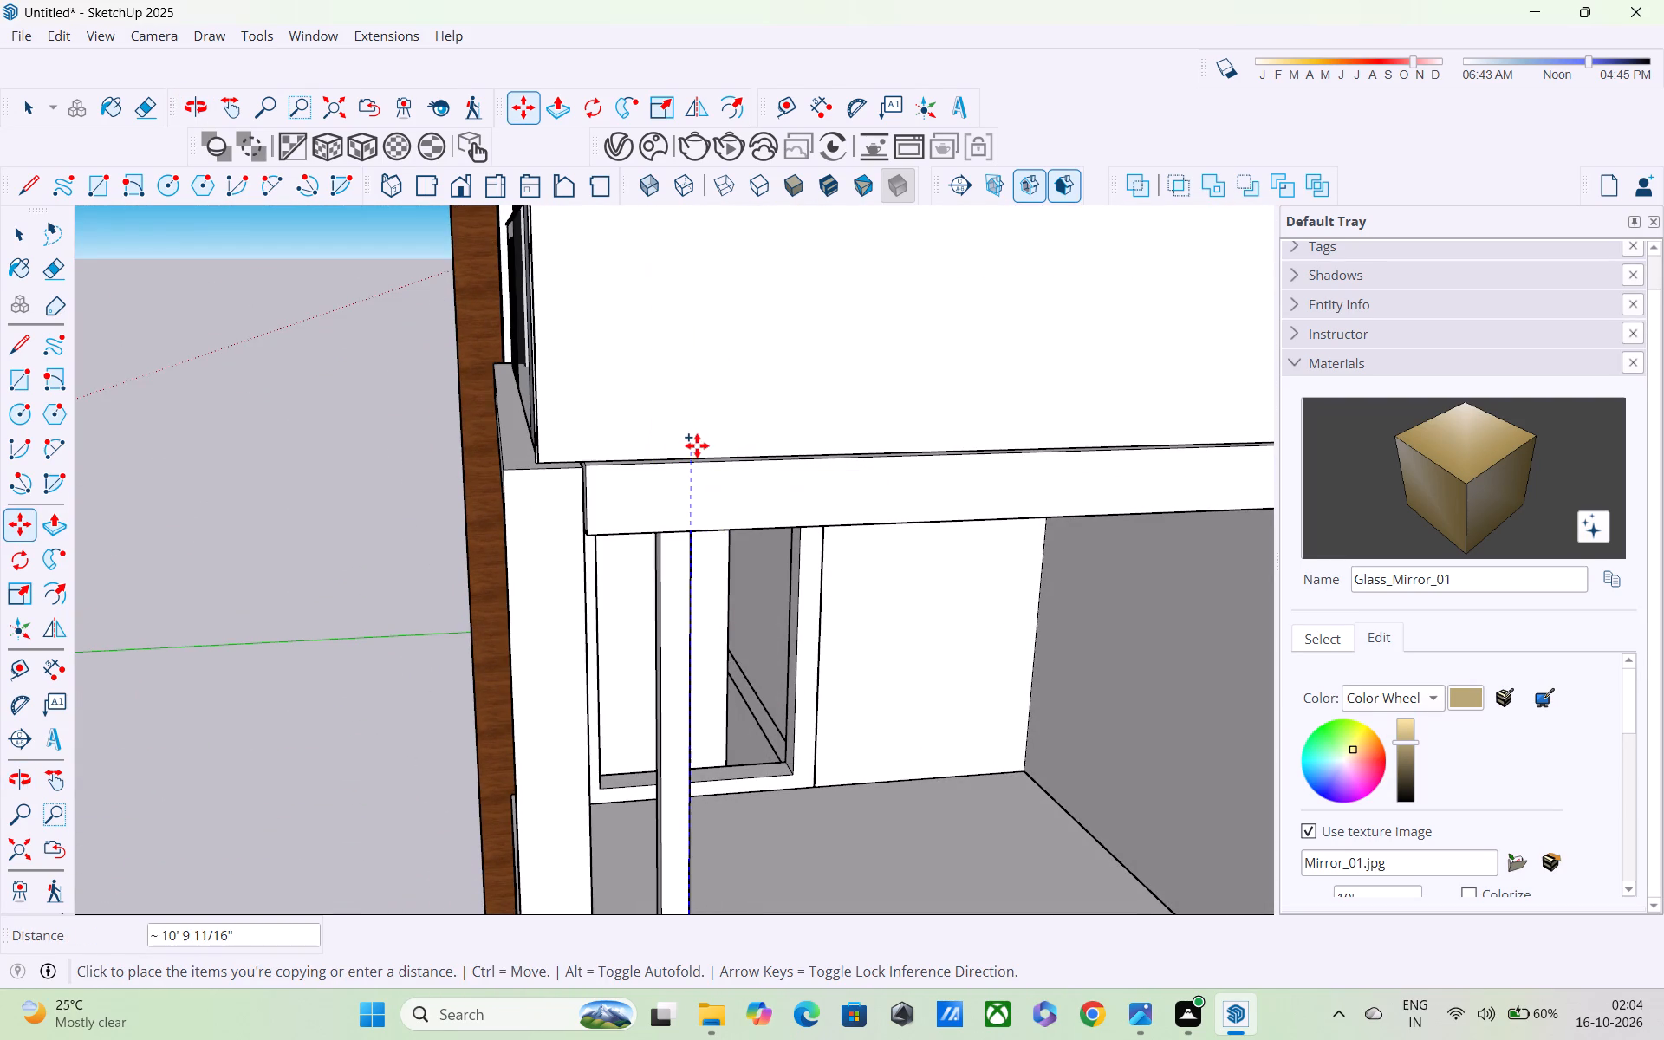
pyautogui.moveTo(698, 445); pyautogui.dragTo(880, 776, button='middle')
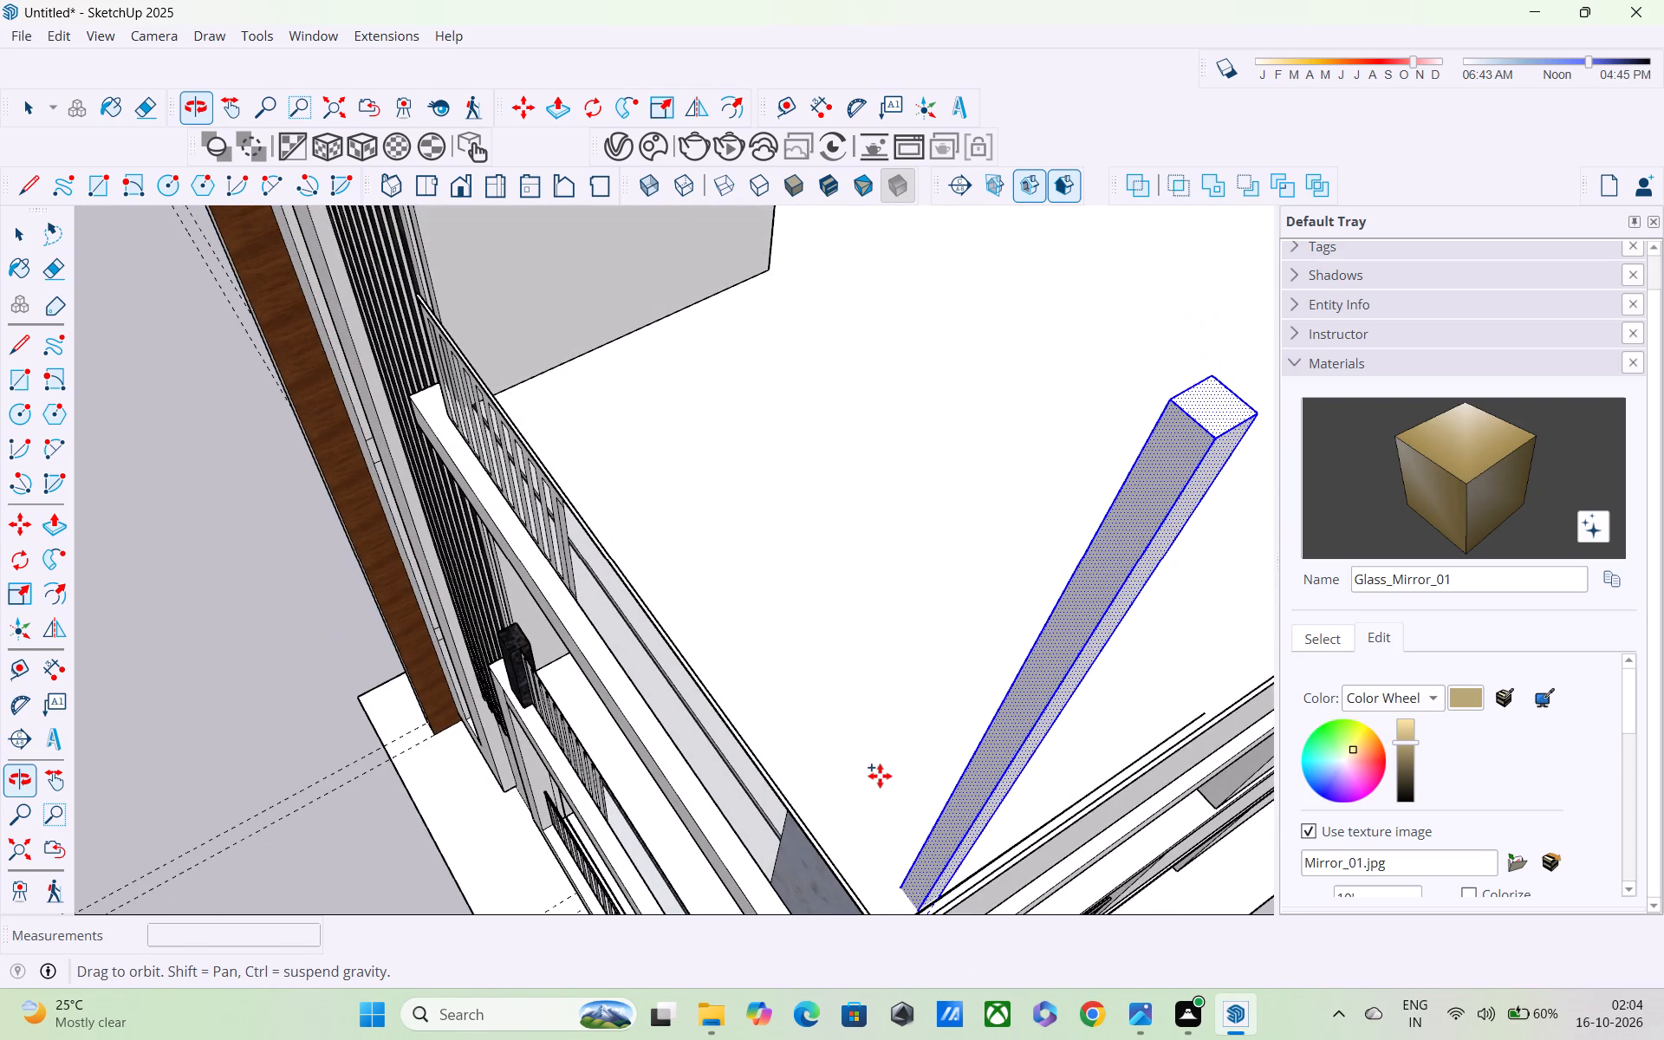
pyautogui.click(880, 776)
# Examine the stacked slim columns on all balcony levels from the front of the building.
pyautogui.scroll(-3, 889, 796)
pyautogui.moveTo(891, 796); pyautogui.dragTo(927, 458, button='middle')
pyautogui.scroll(1, 928, 458)
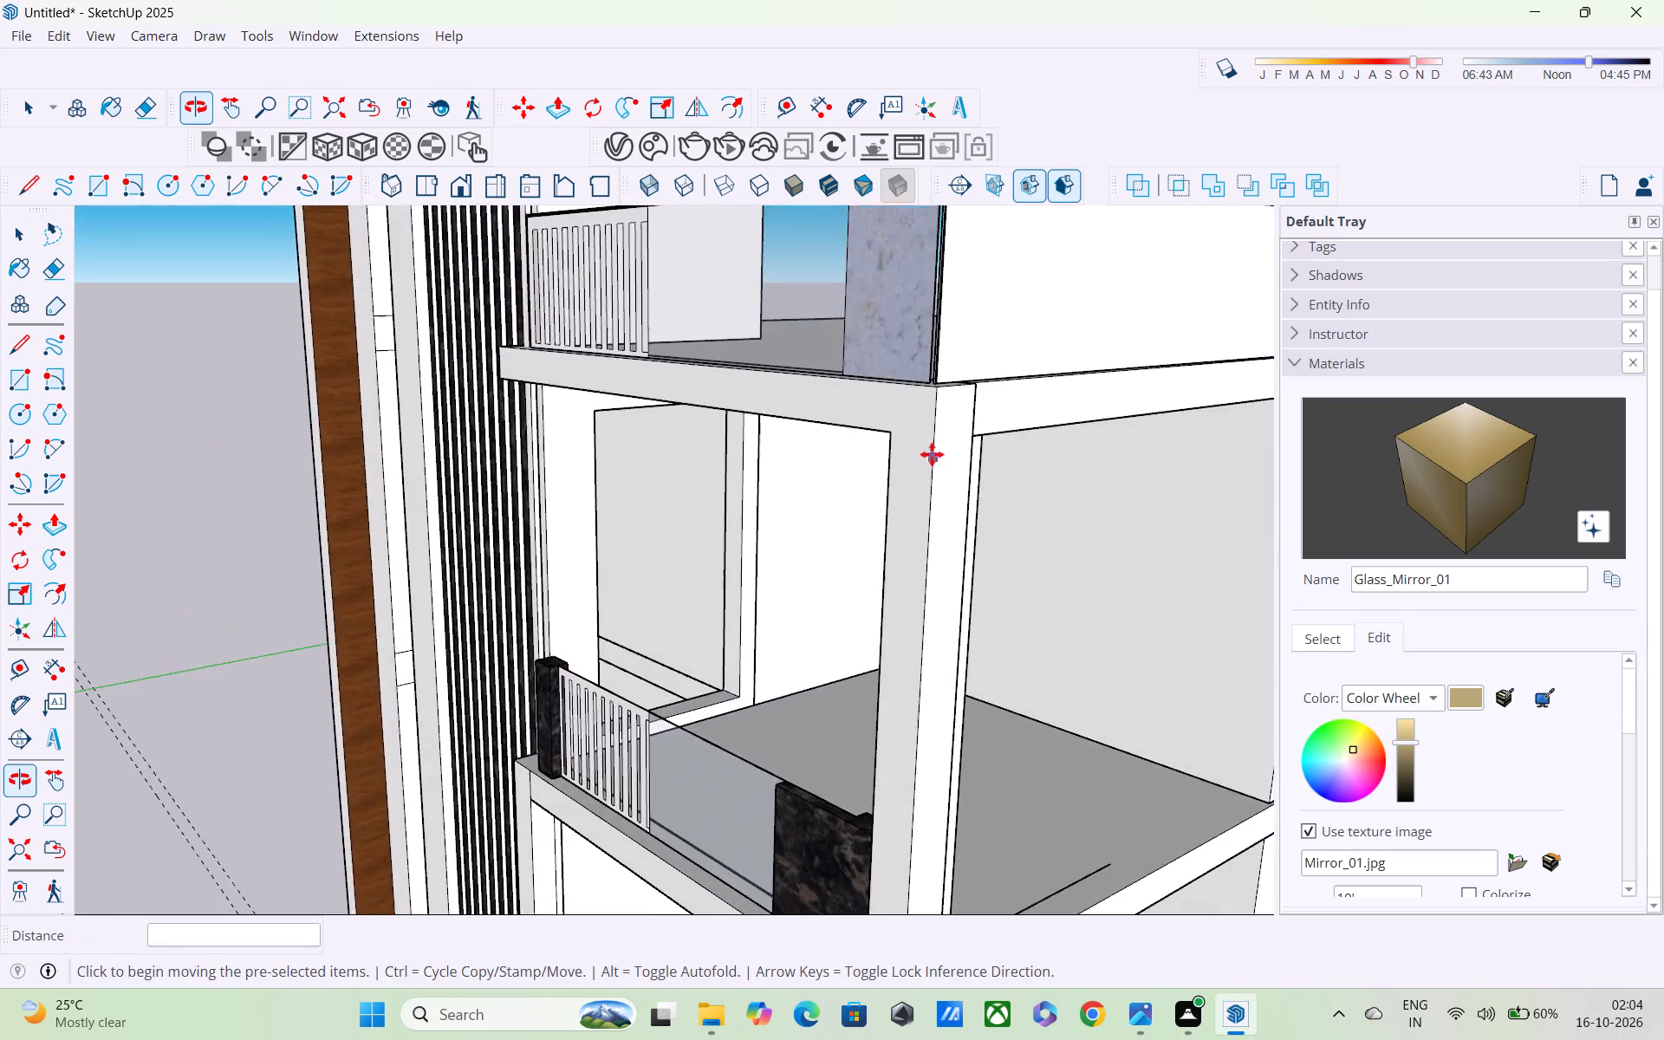
pyautogui.scroll(-6, 940, 458)
pyautogui.moveTo(1006, 511); pyautogui.dragTo(1087, 647, button='middle')
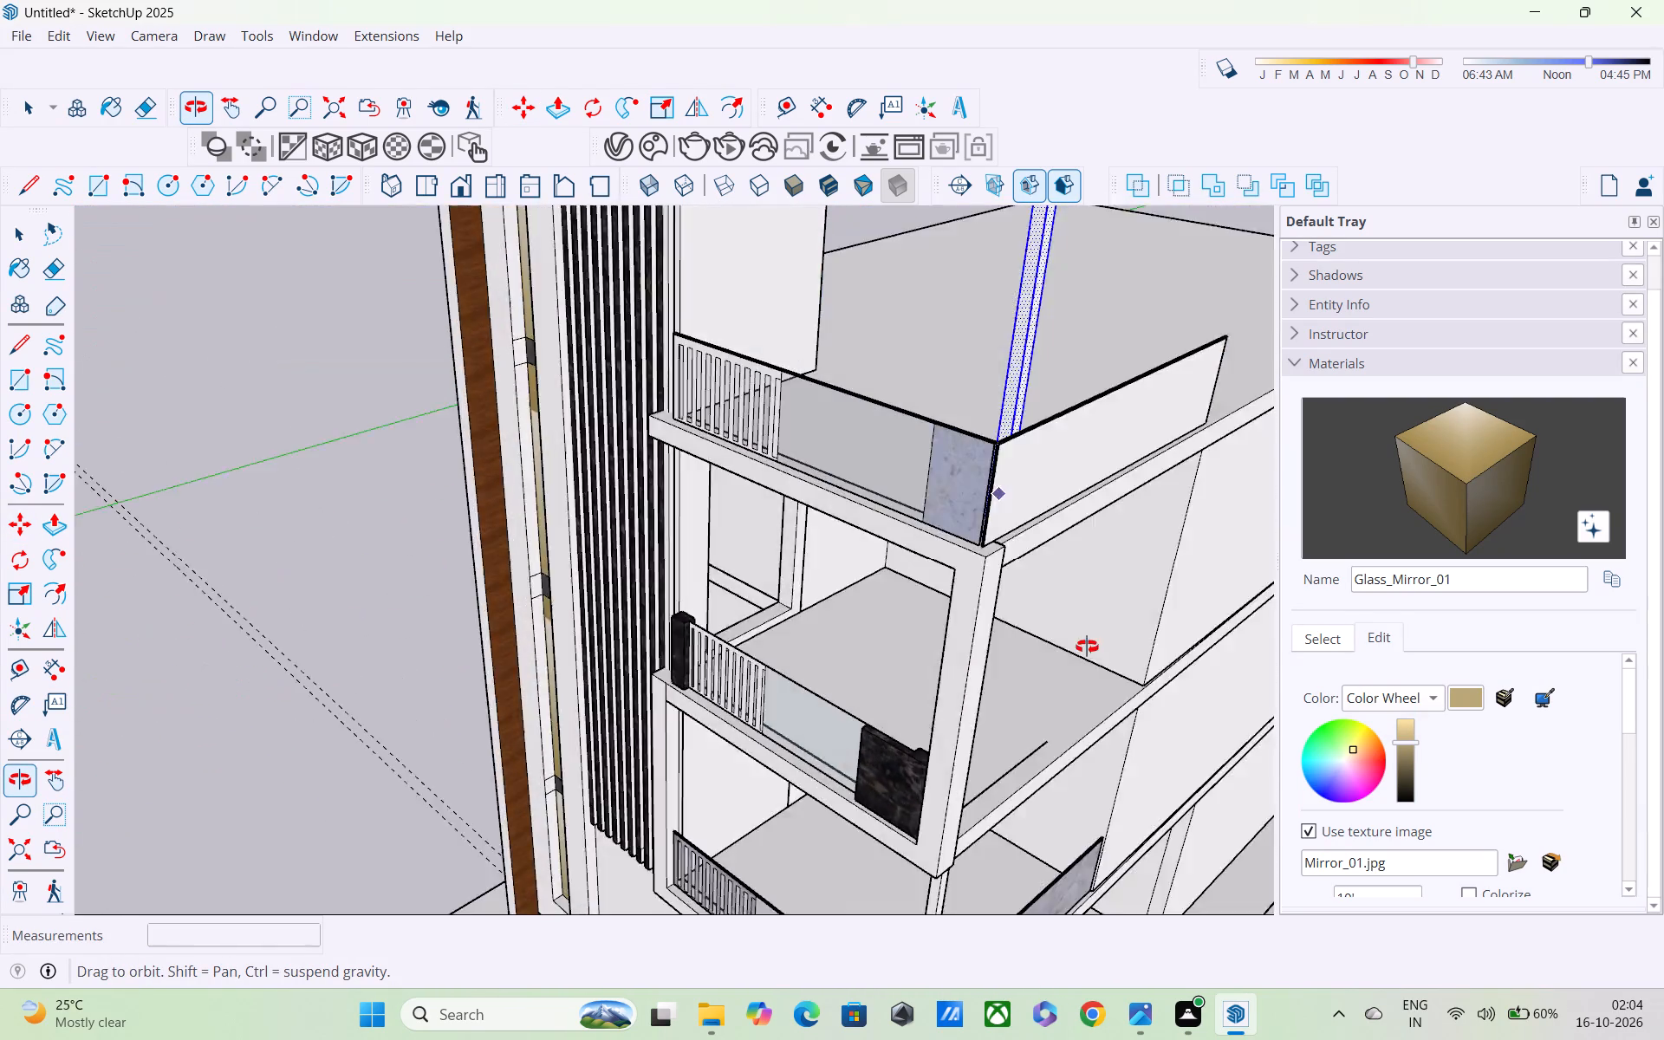
pyautogui.moveTo(1087, 647); pyautogui.dragTo(1227, 646, button='middle')
pyautogui.scroll(1, 1229, 637)
pyautogui.scroll(-4, 1199, 629)
pyautogui.moveTo(1157, 647); pyautogui.dragTo(1210, 485, button='middle')
pyautogui.scroll(1, 1210, 485)
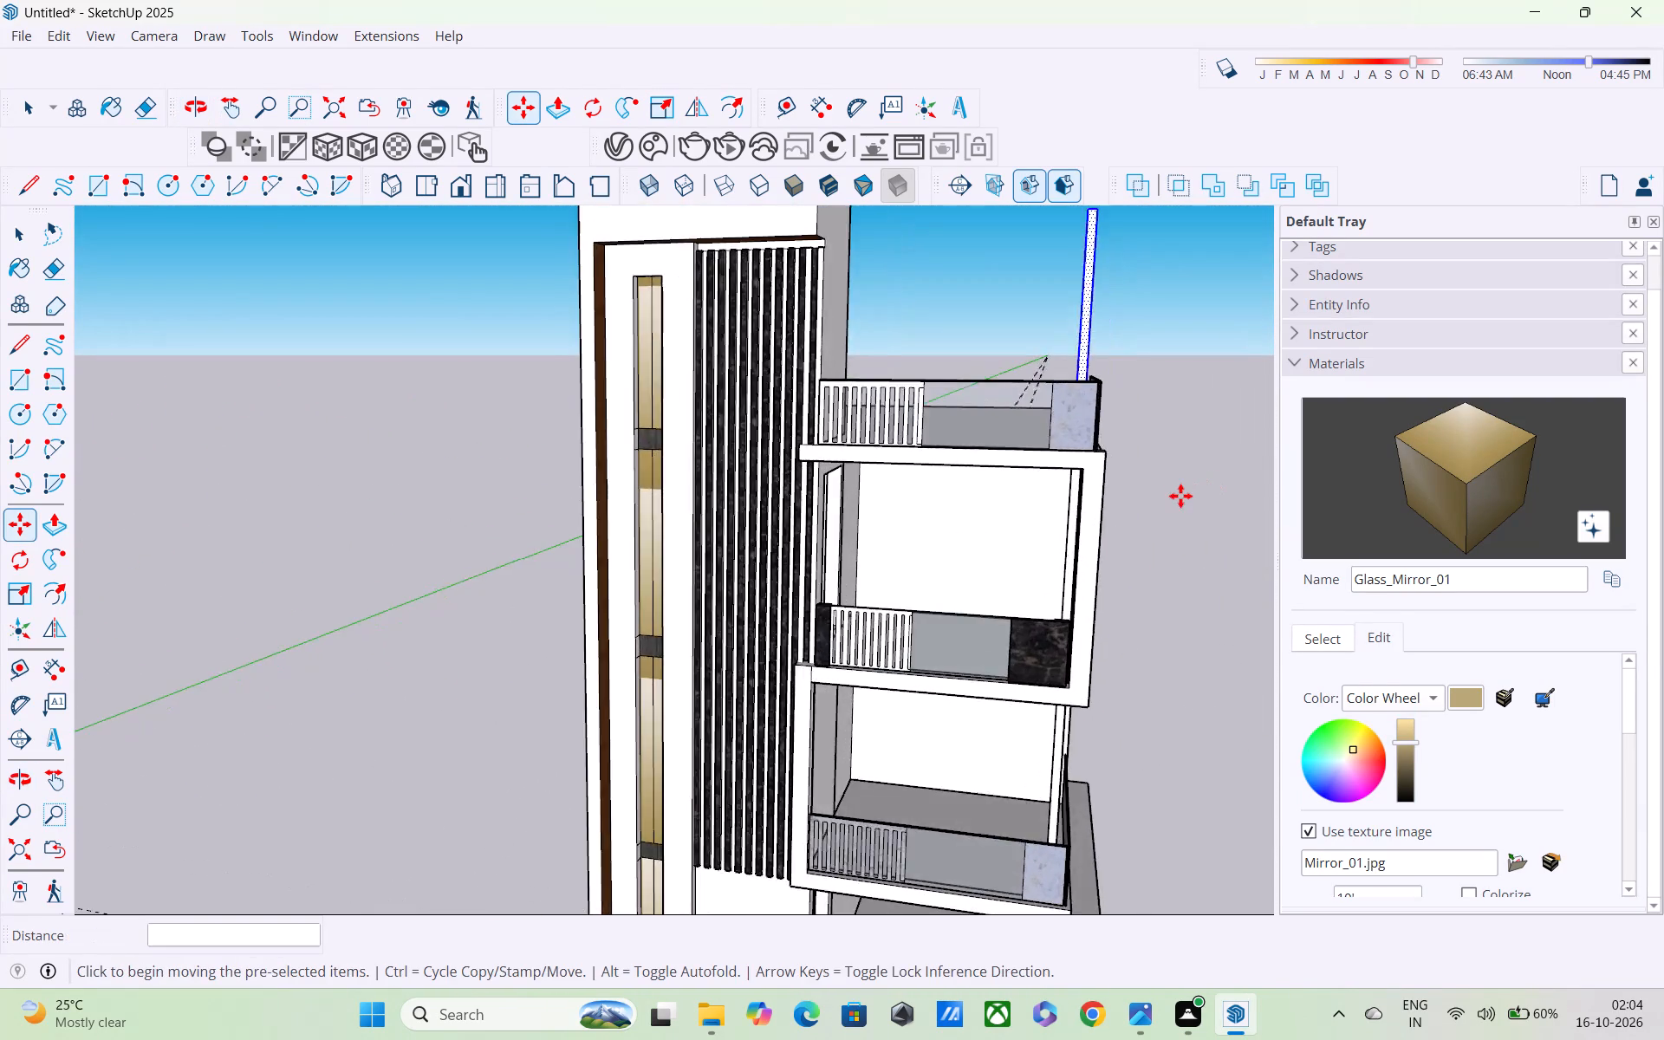
pyautogui.scroll(-5, 1180, 496)
pyautogui.scroll(-2, 1081, 459)
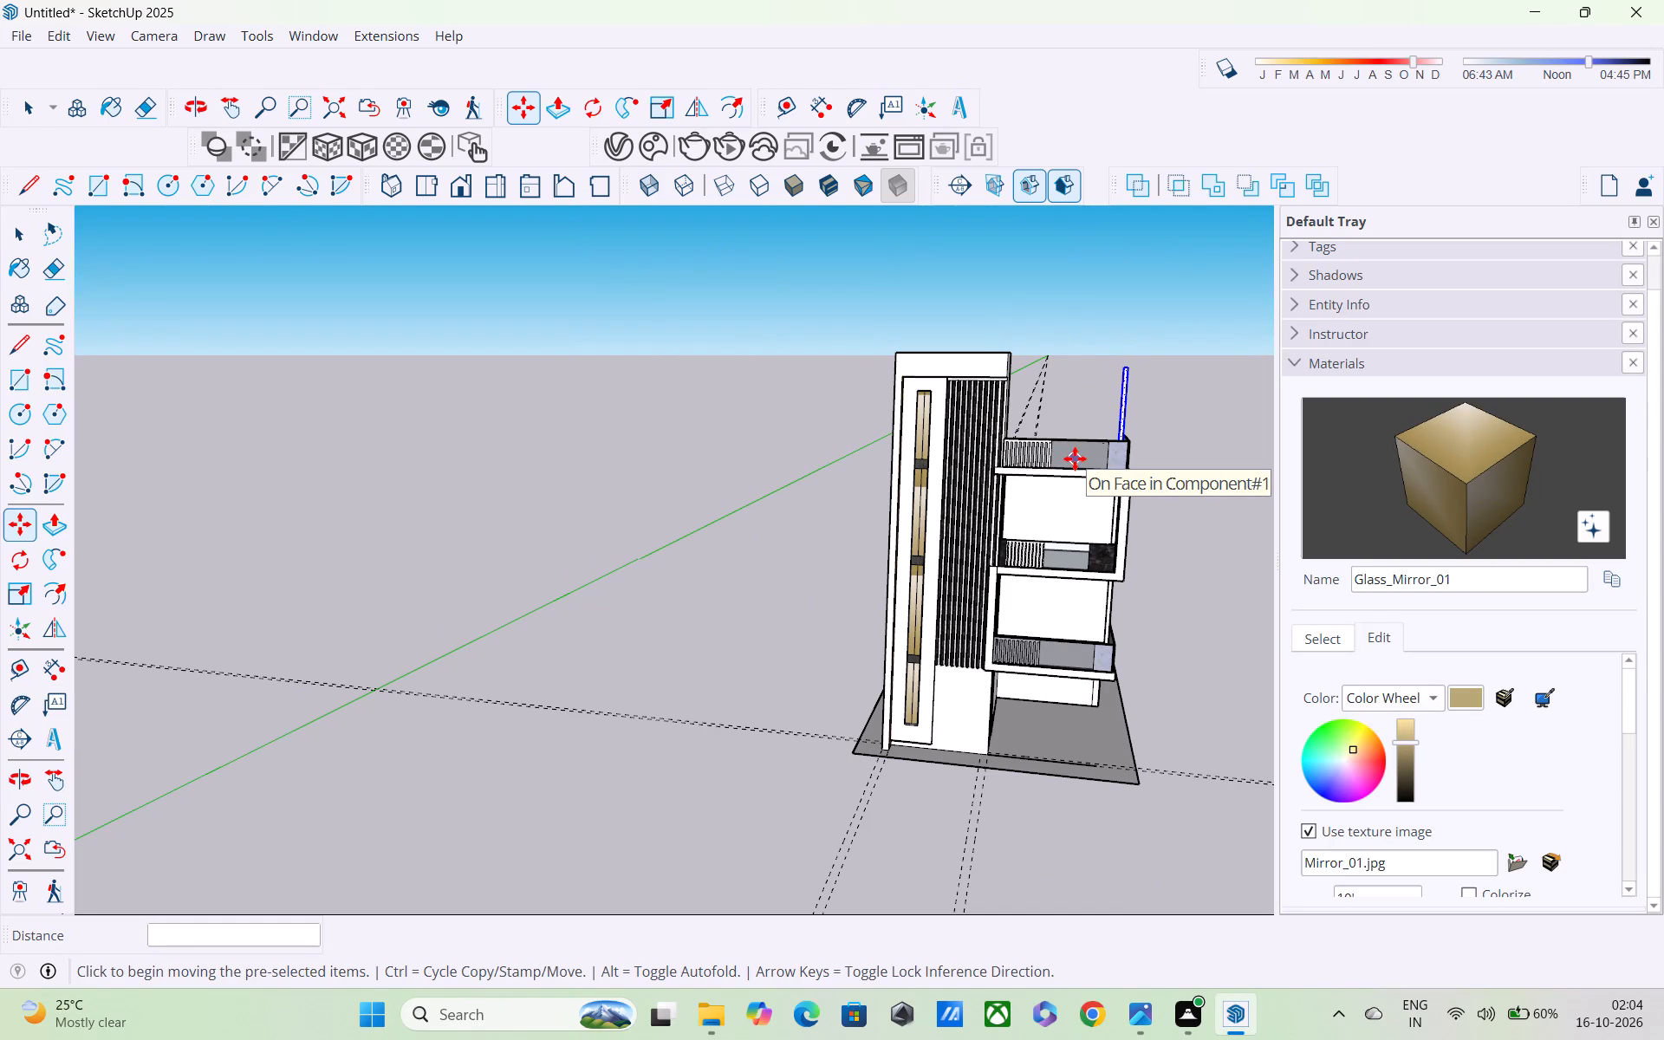
pyautogui.scroll(1, 800, 261)
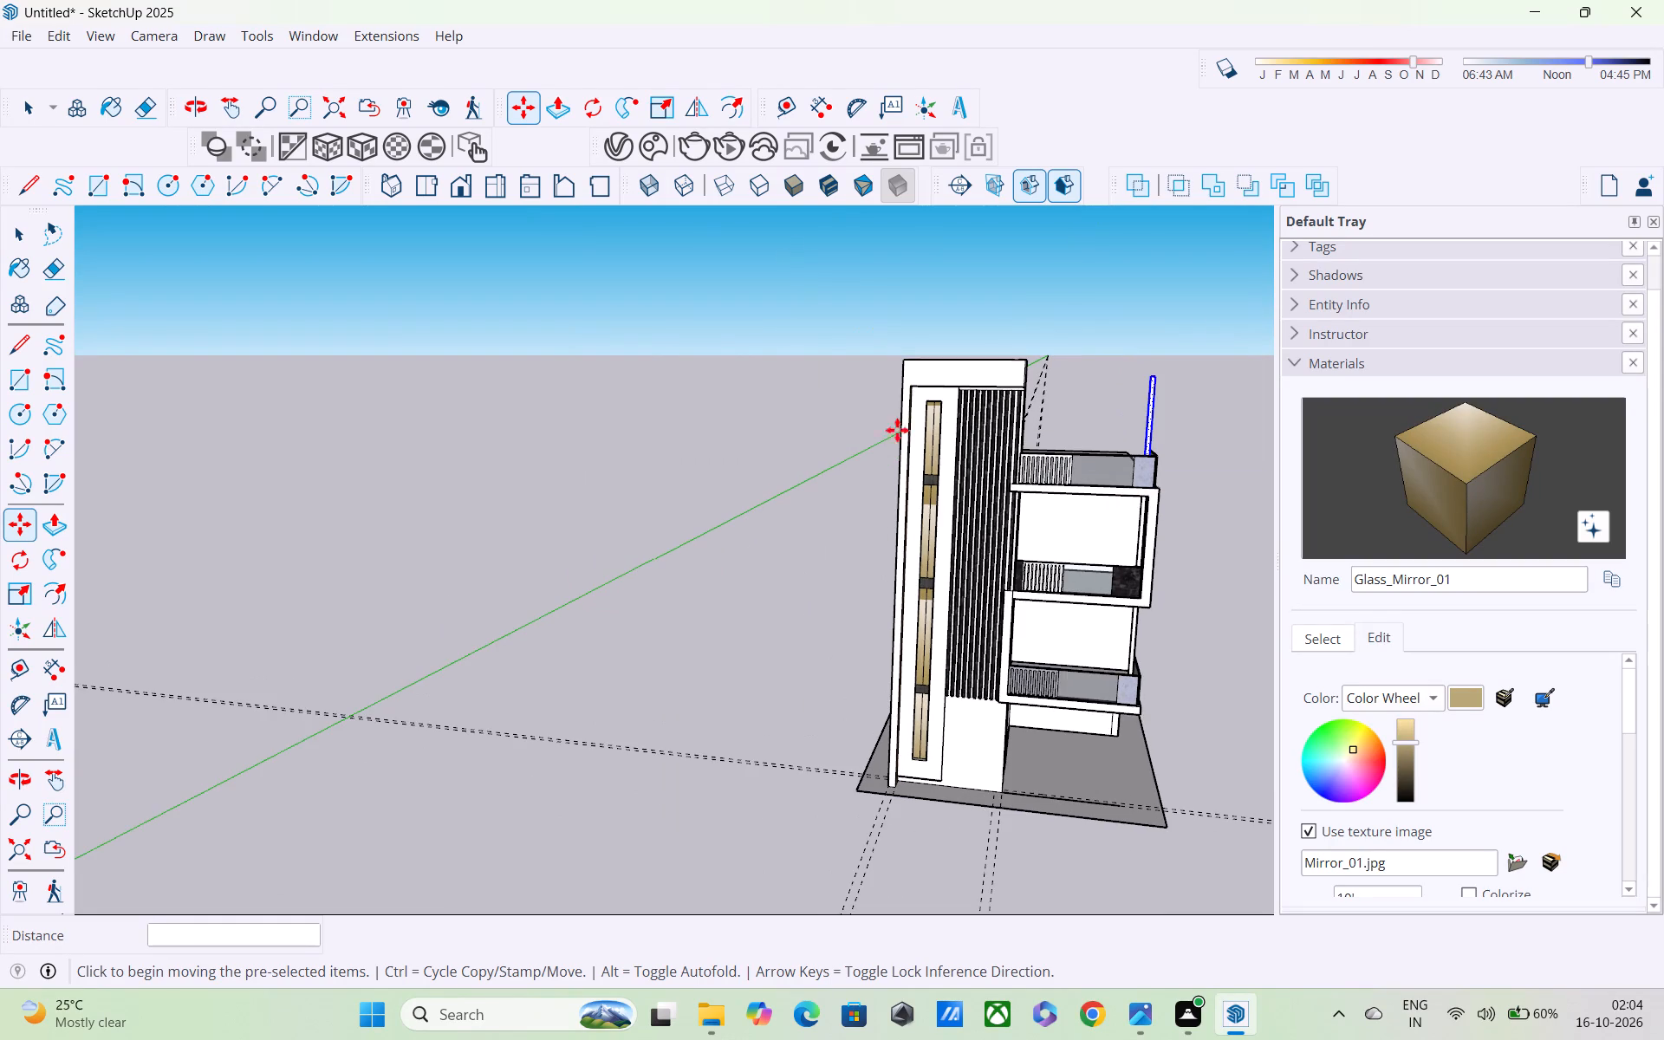
# Copy the top terrace's slim column about 11' 7/16" along the terrace edge to the far end of the side railing.
pyautogui.moveTo(1102, 547); pyautogui.dragTo(323, 572, button='middle')
pyautogui.scroll(-1, 1099, 548)
pyautogui.moveTo(581, 531); pyautogui.dragTo(347, 698, button='middle')
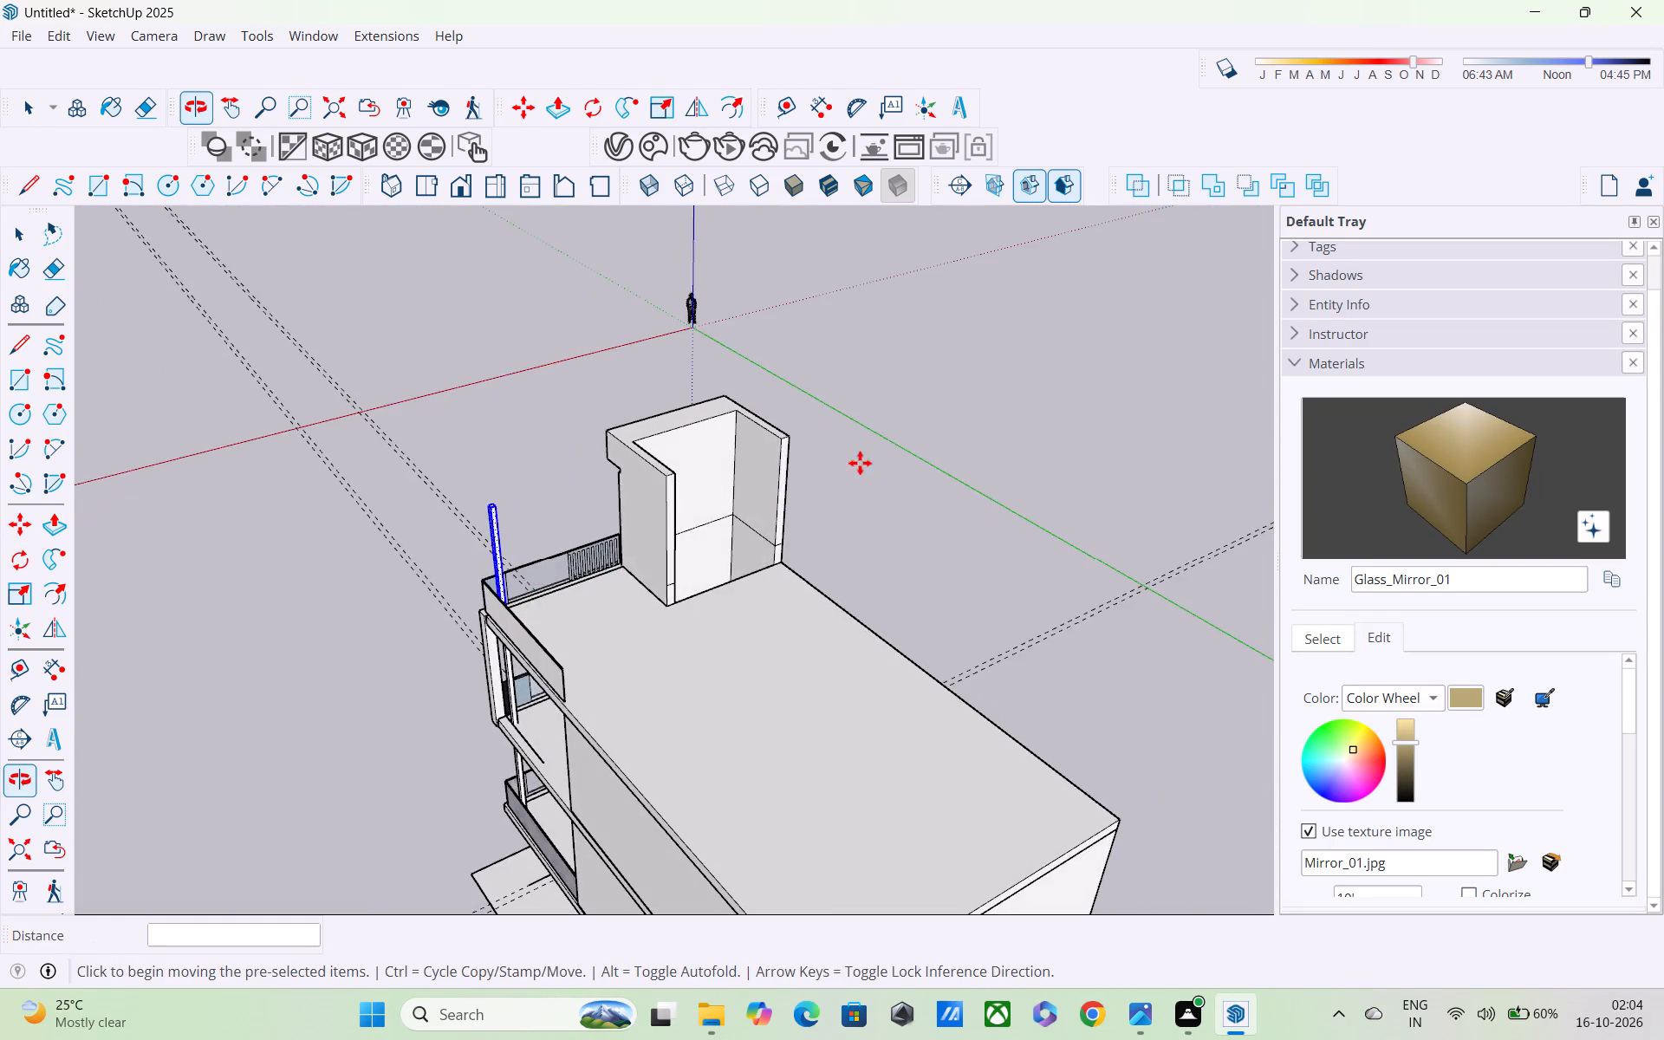
pyautogui.scroll(4, 825, 475)
pyautogui.scroll(10, 390, 641)
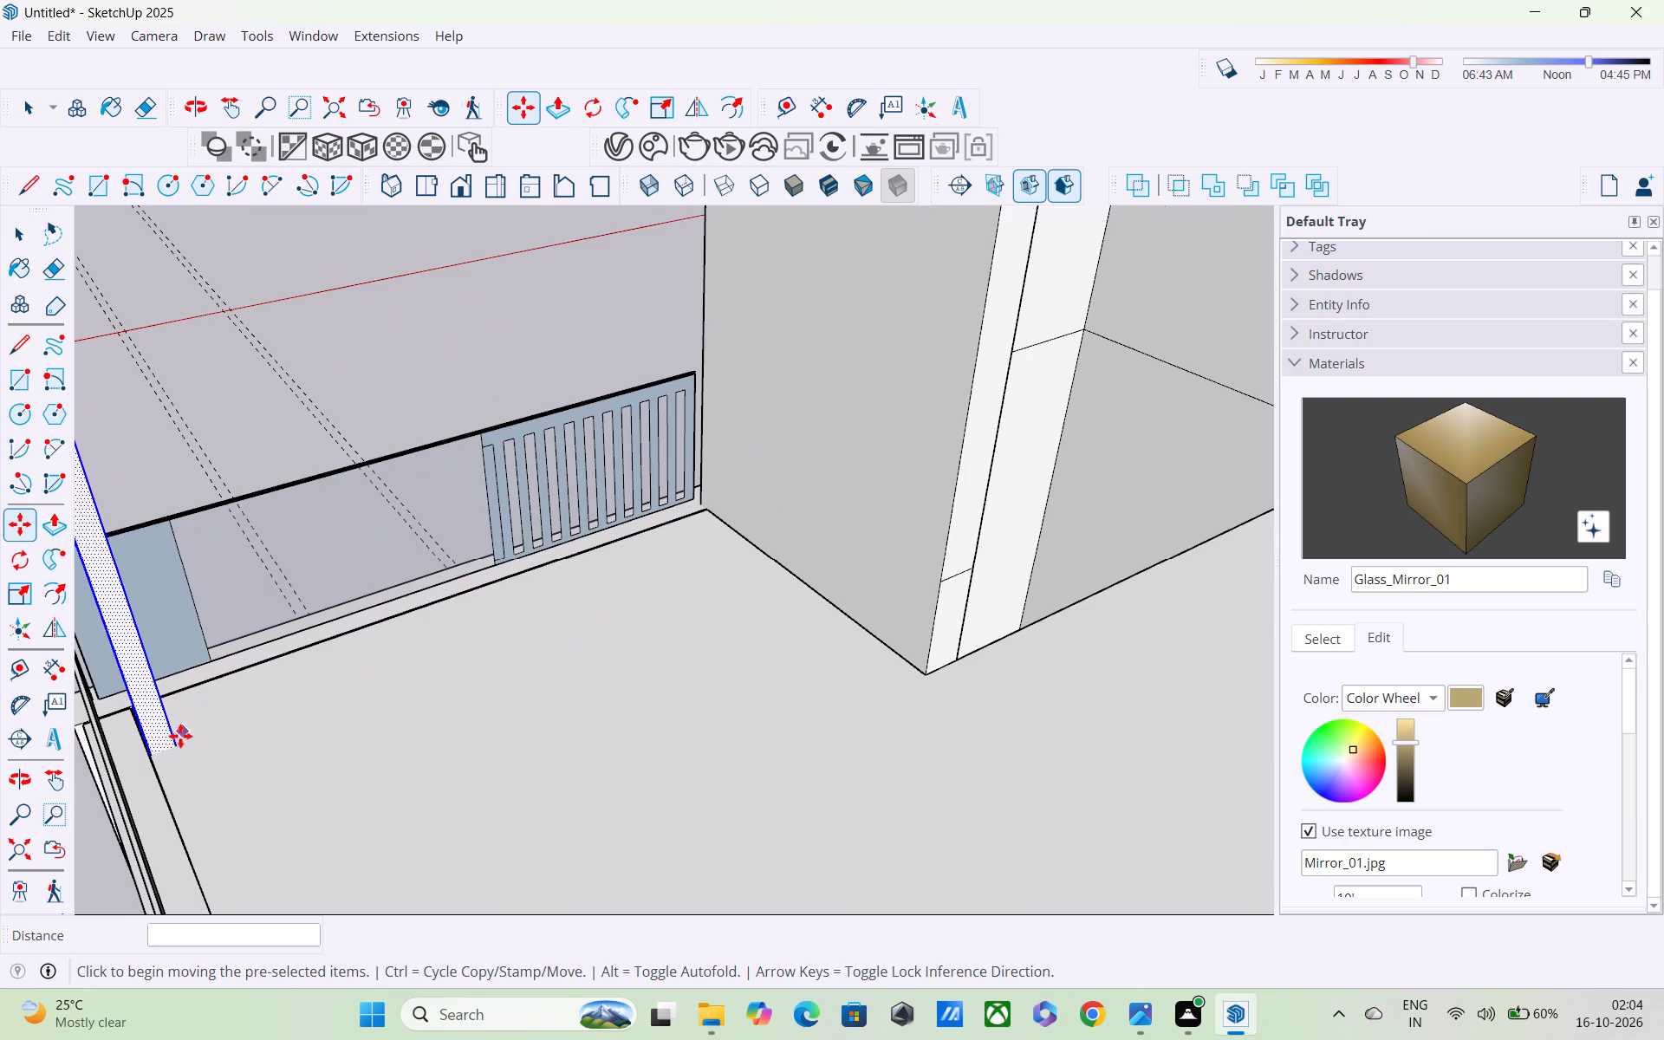
pyautogui.scroll(3, 174, 740)
pyautogui.click(177, 749)
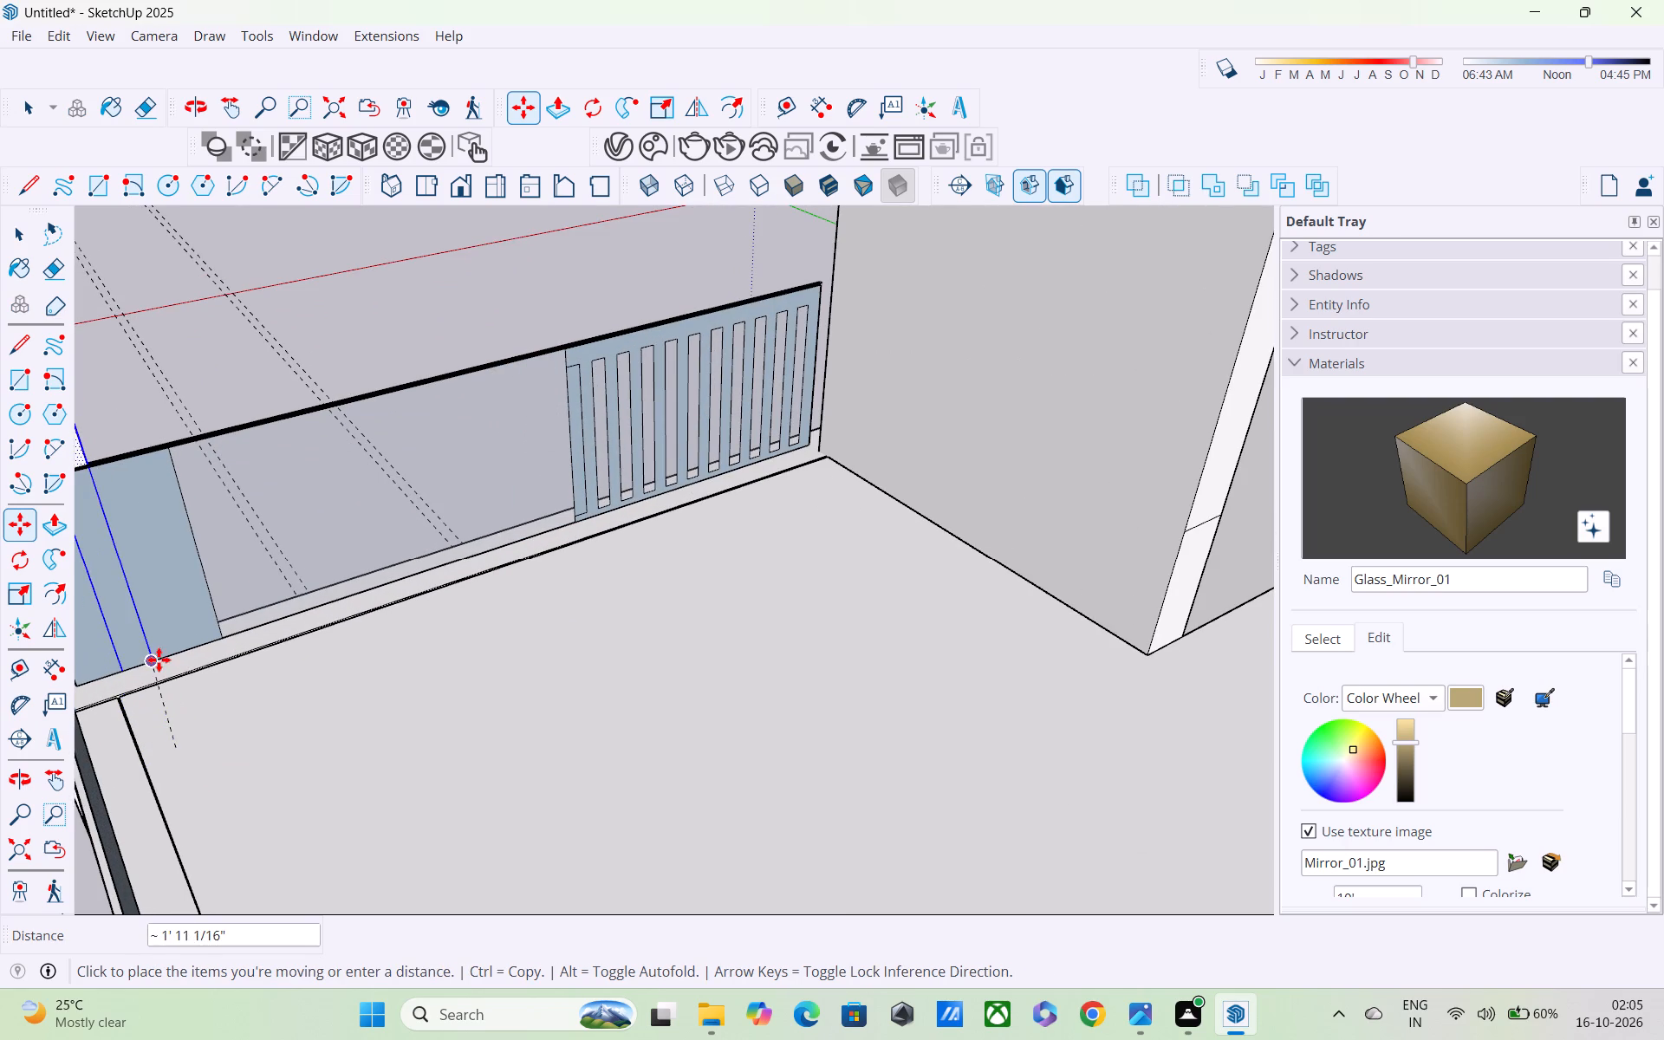
pyautogui.click(190, 739)
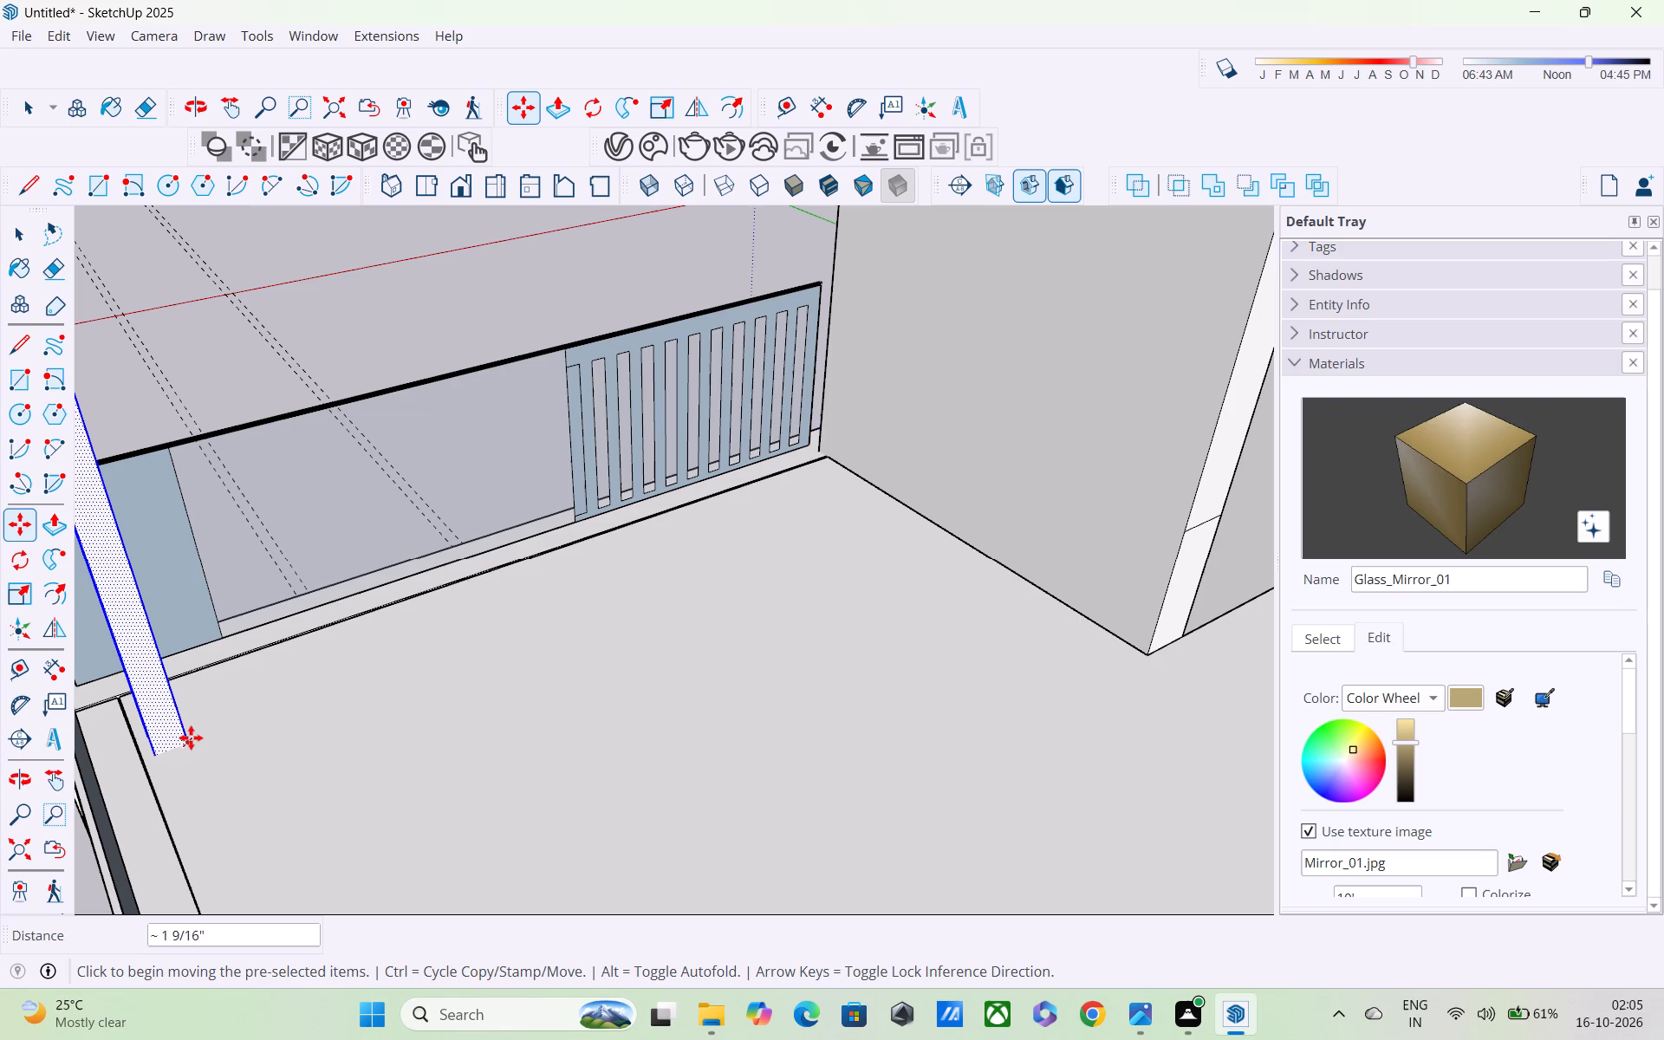
pyautogui.click(191, 737)
pyautogui.scroll(-5, 232, 857)
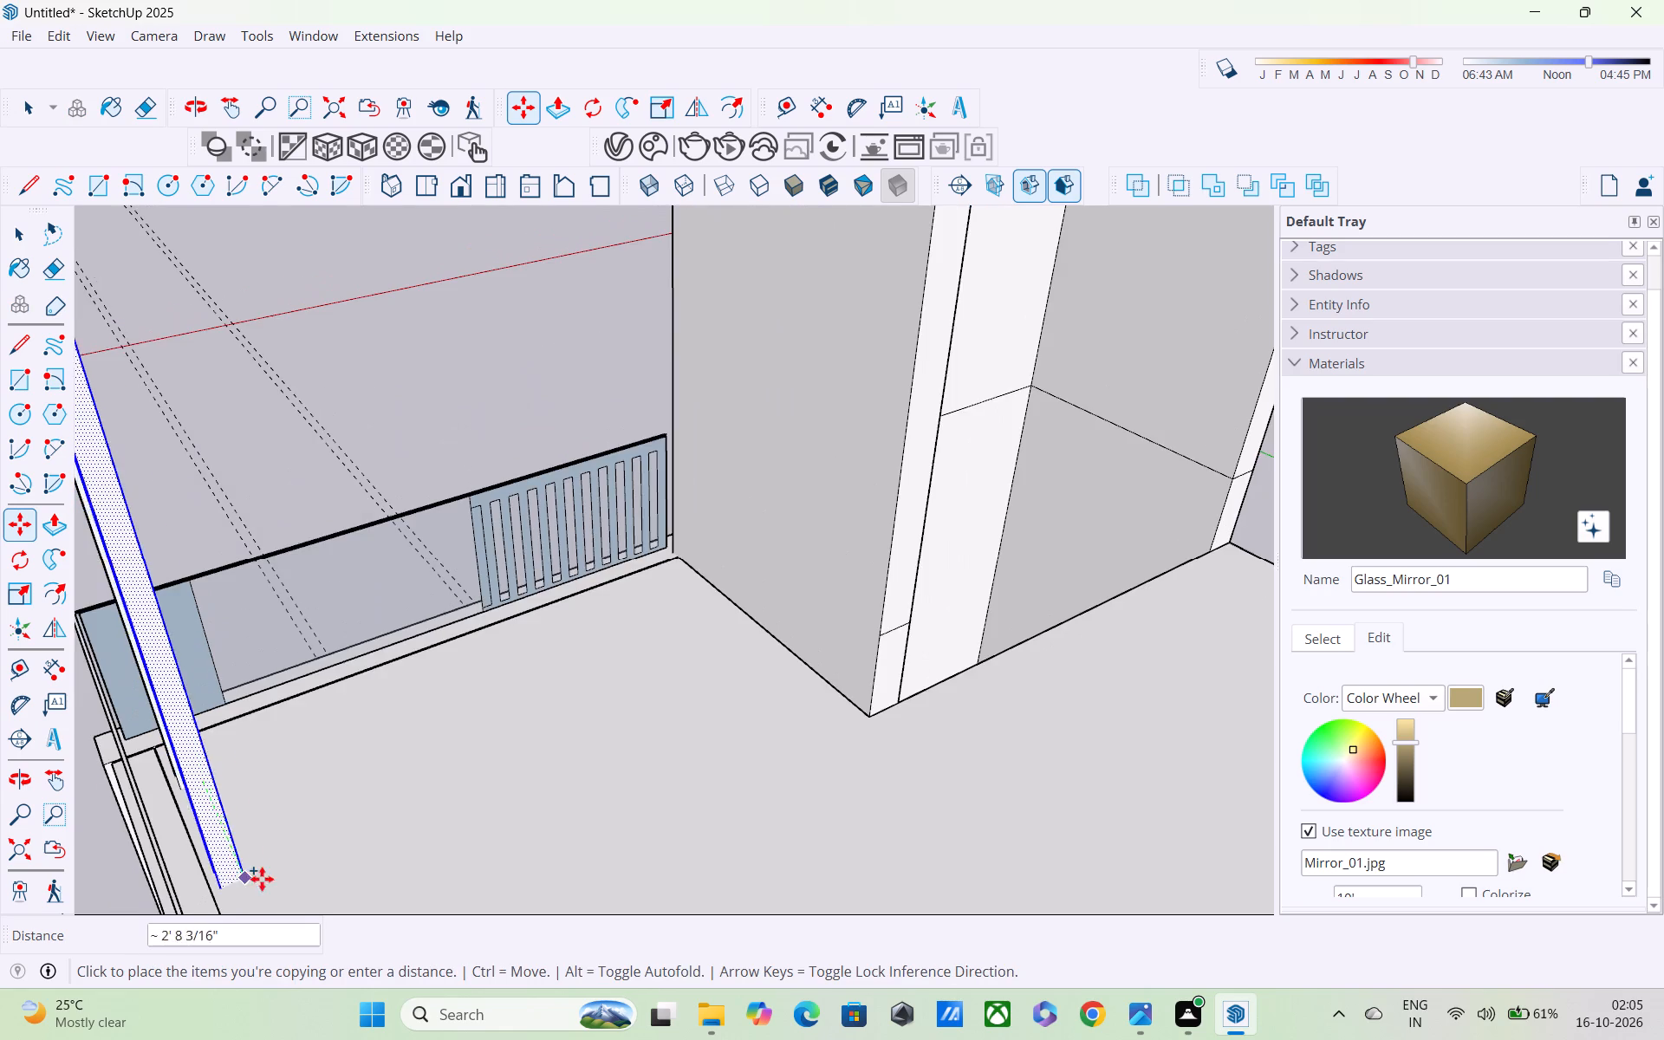
pyautogui.scroll(-1, 289, 901)
pyautogui.keyDown('shift'); pyautogui.moveTo(317, 951); pyautogui.dragTo(334, 725, button='middle'); pyautogui.keyUp('shift')
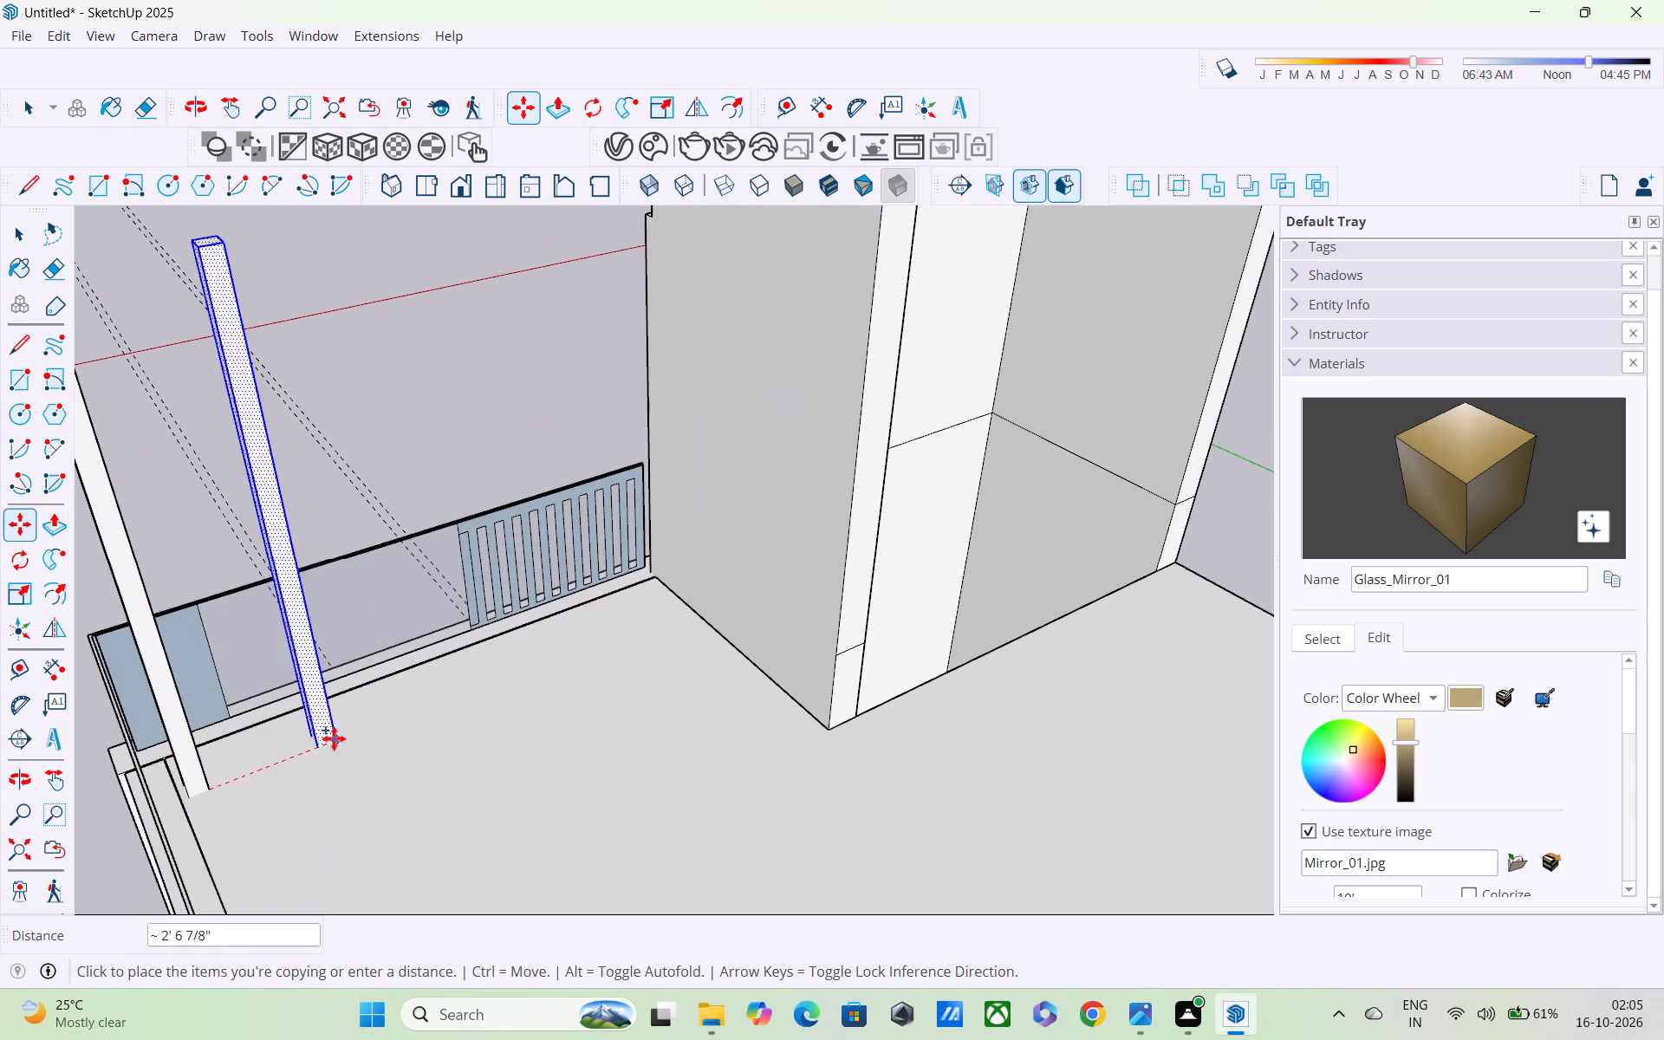
pyautogui.scroll(-1, 334, 790)
pyautogui.moveTo(309, 704); pyautogui.dragTo(269, 444, button='middle')
pyautogui.moveTo(283, 660); pyautogui.dragTo(433, 782, button='middle')
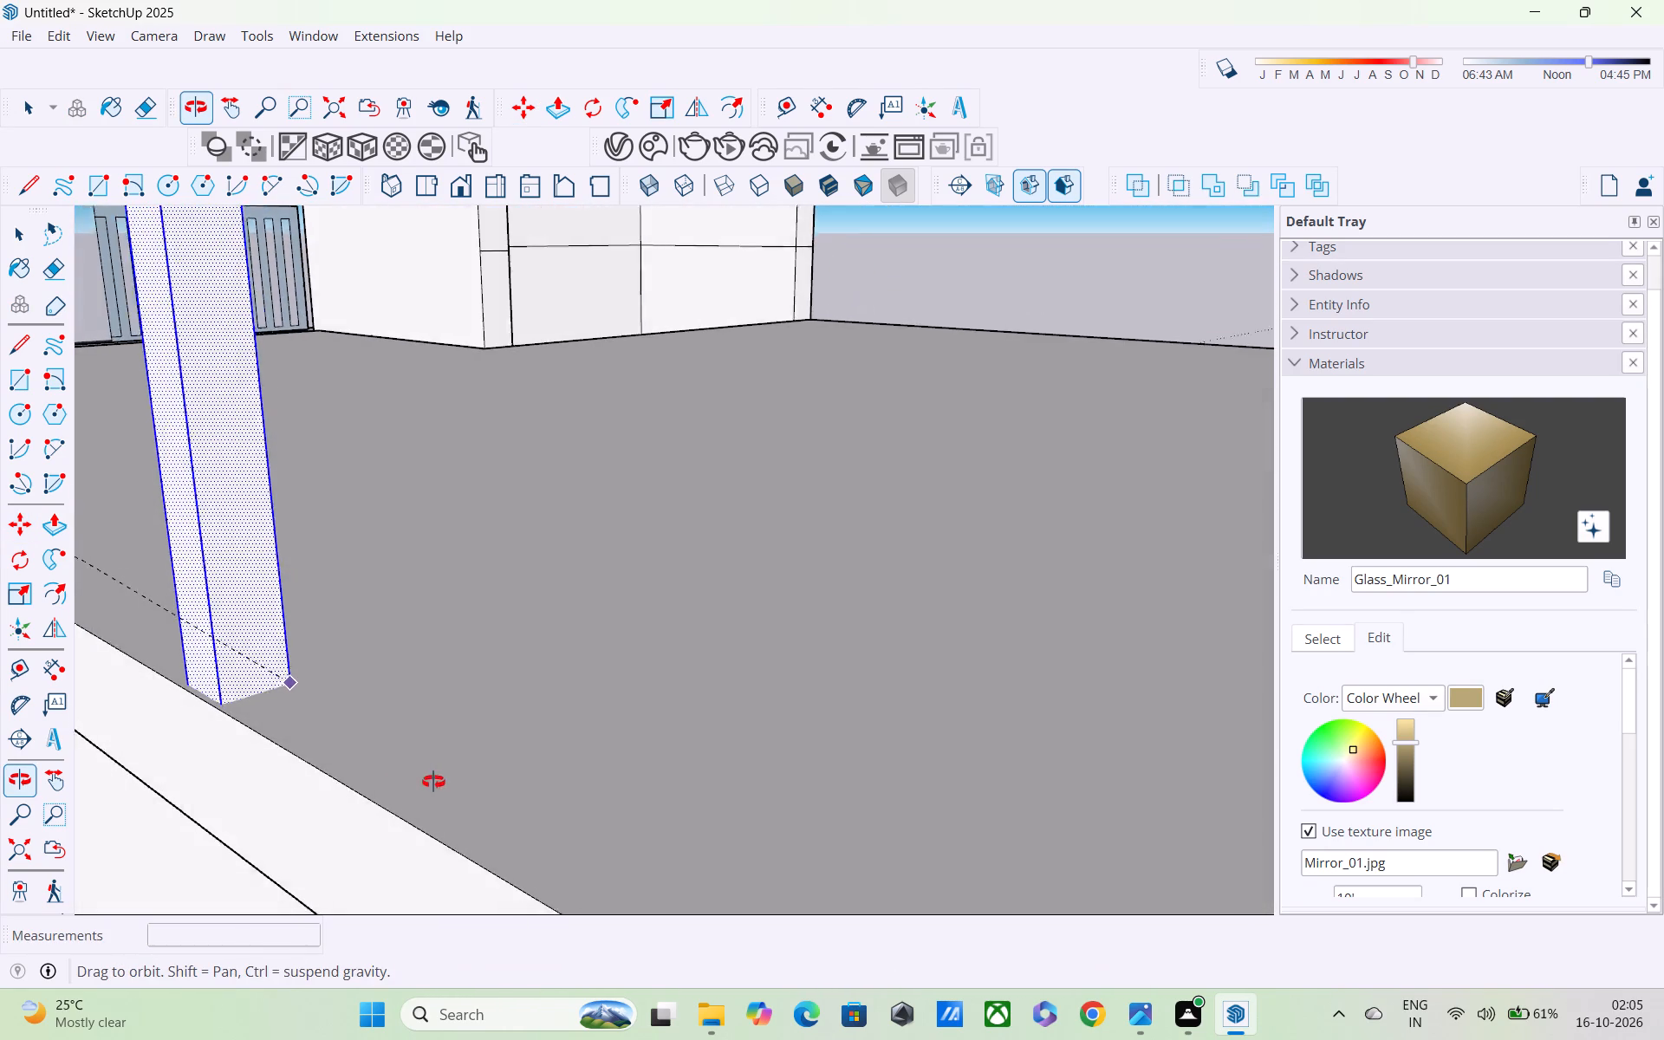
pyautogui.moveTo(433, 782); pyautogui.dragTo(436, 783, button='middle')
pyautogui.scroll(-4, 435, 780)
pyautogui.keyDown('shift'); pyautogui.moveTo(400, 658); pyautogui.dragTo(618, 693, button='middle'); pyautogui.keyUp('shift')
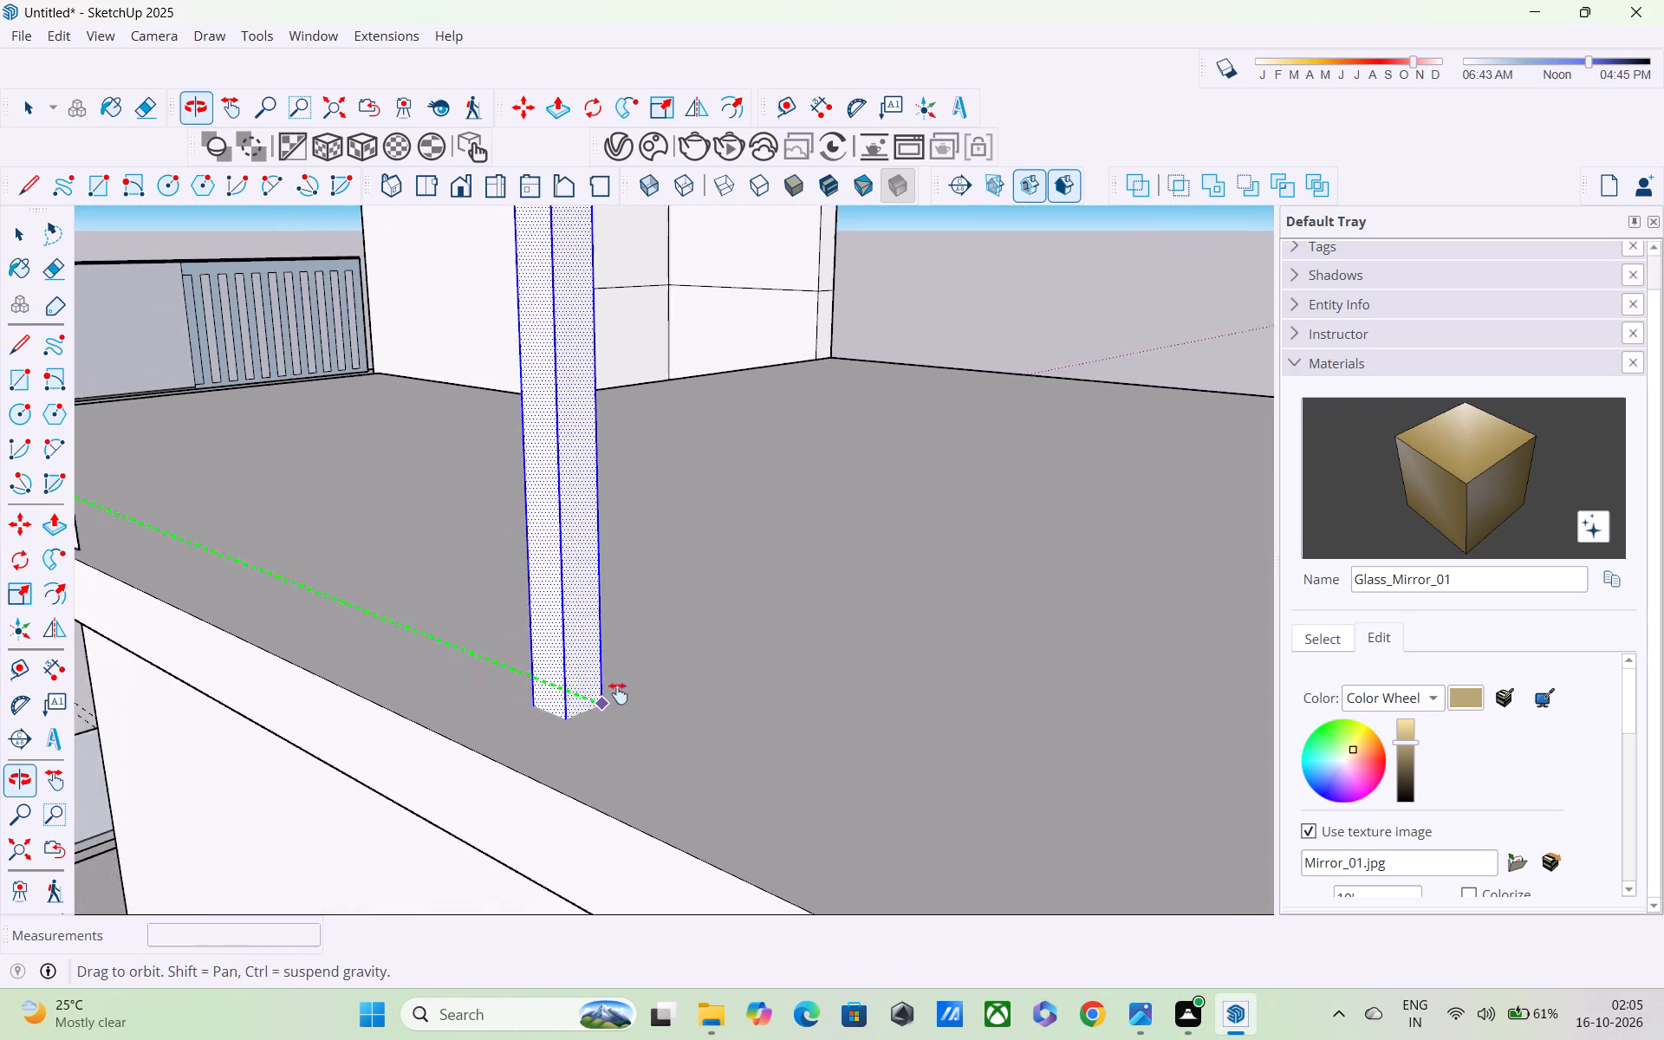
pyautogui.keyDown('shift'); pyautogui.moveTo(618, 693); pyautogui.dragTo(964, 705, button='middle'); pyautogui.keyUp('shift')
pyautogui.keyDown('shift'); pyautogui.moveTo(608, 590); pyautogui.dragTo(1067, 731, button='middle'); pyautogui.keyUp('shift')
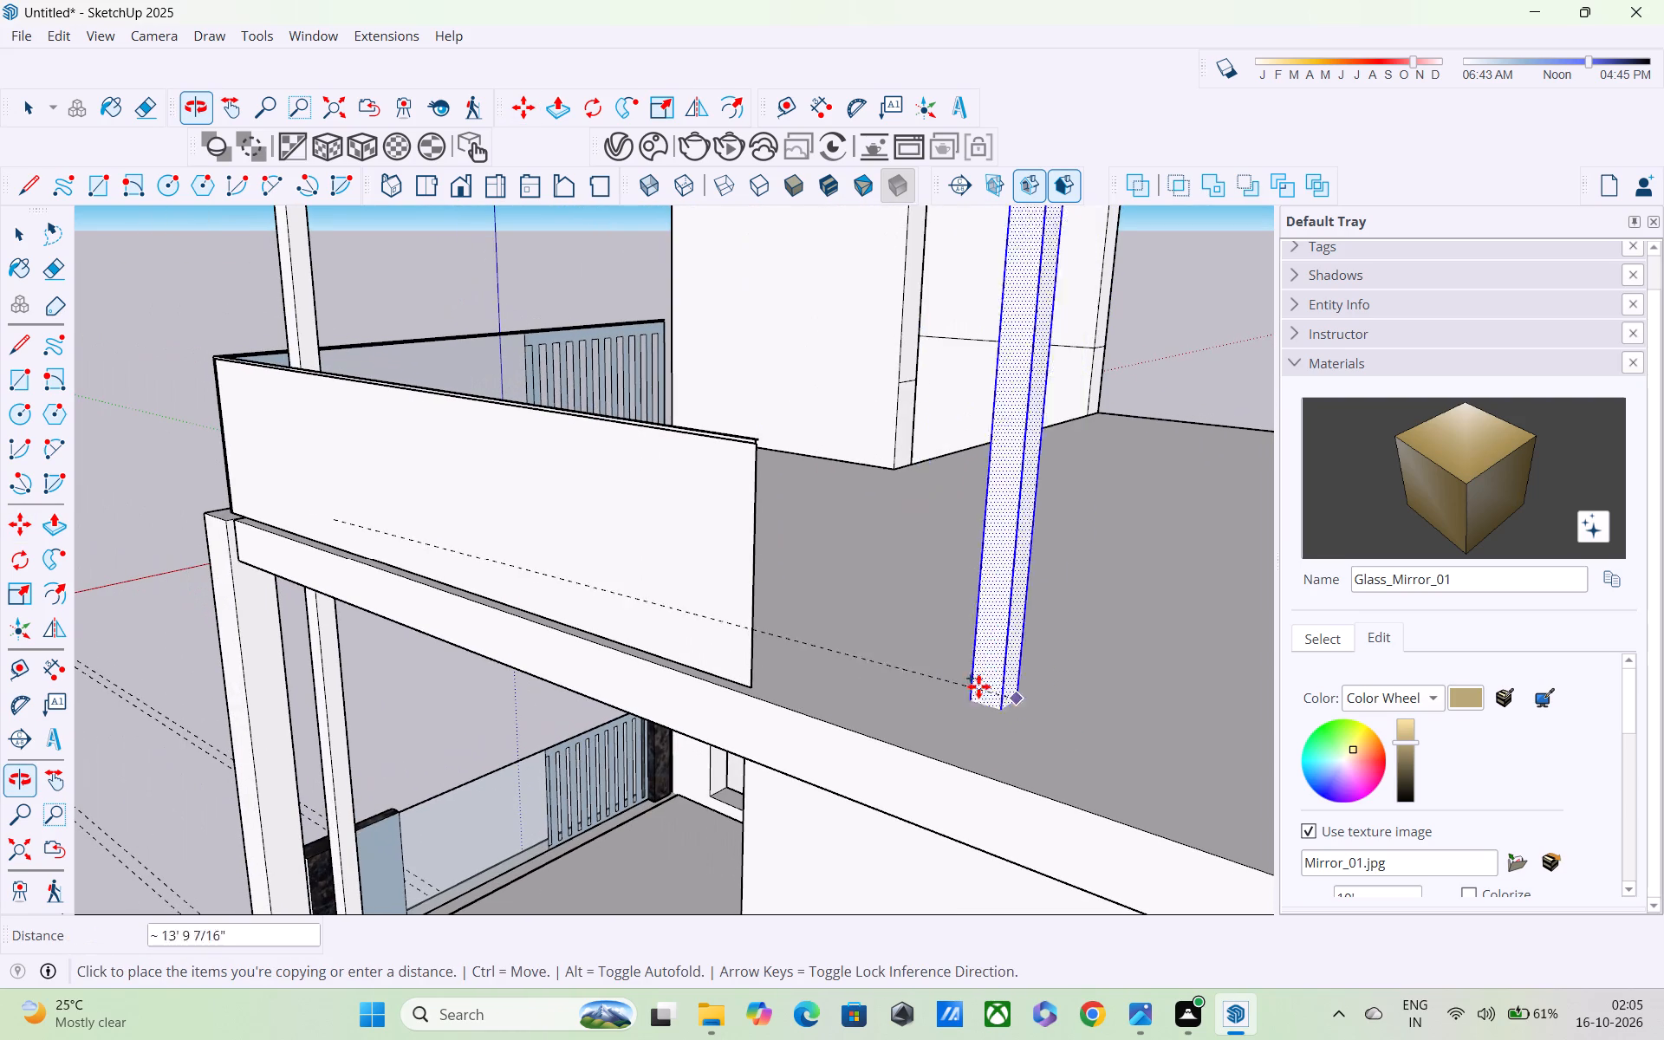
pyautogui.moveTo(834, 656); pyautogui.dragTo(983, 804, button='middle')
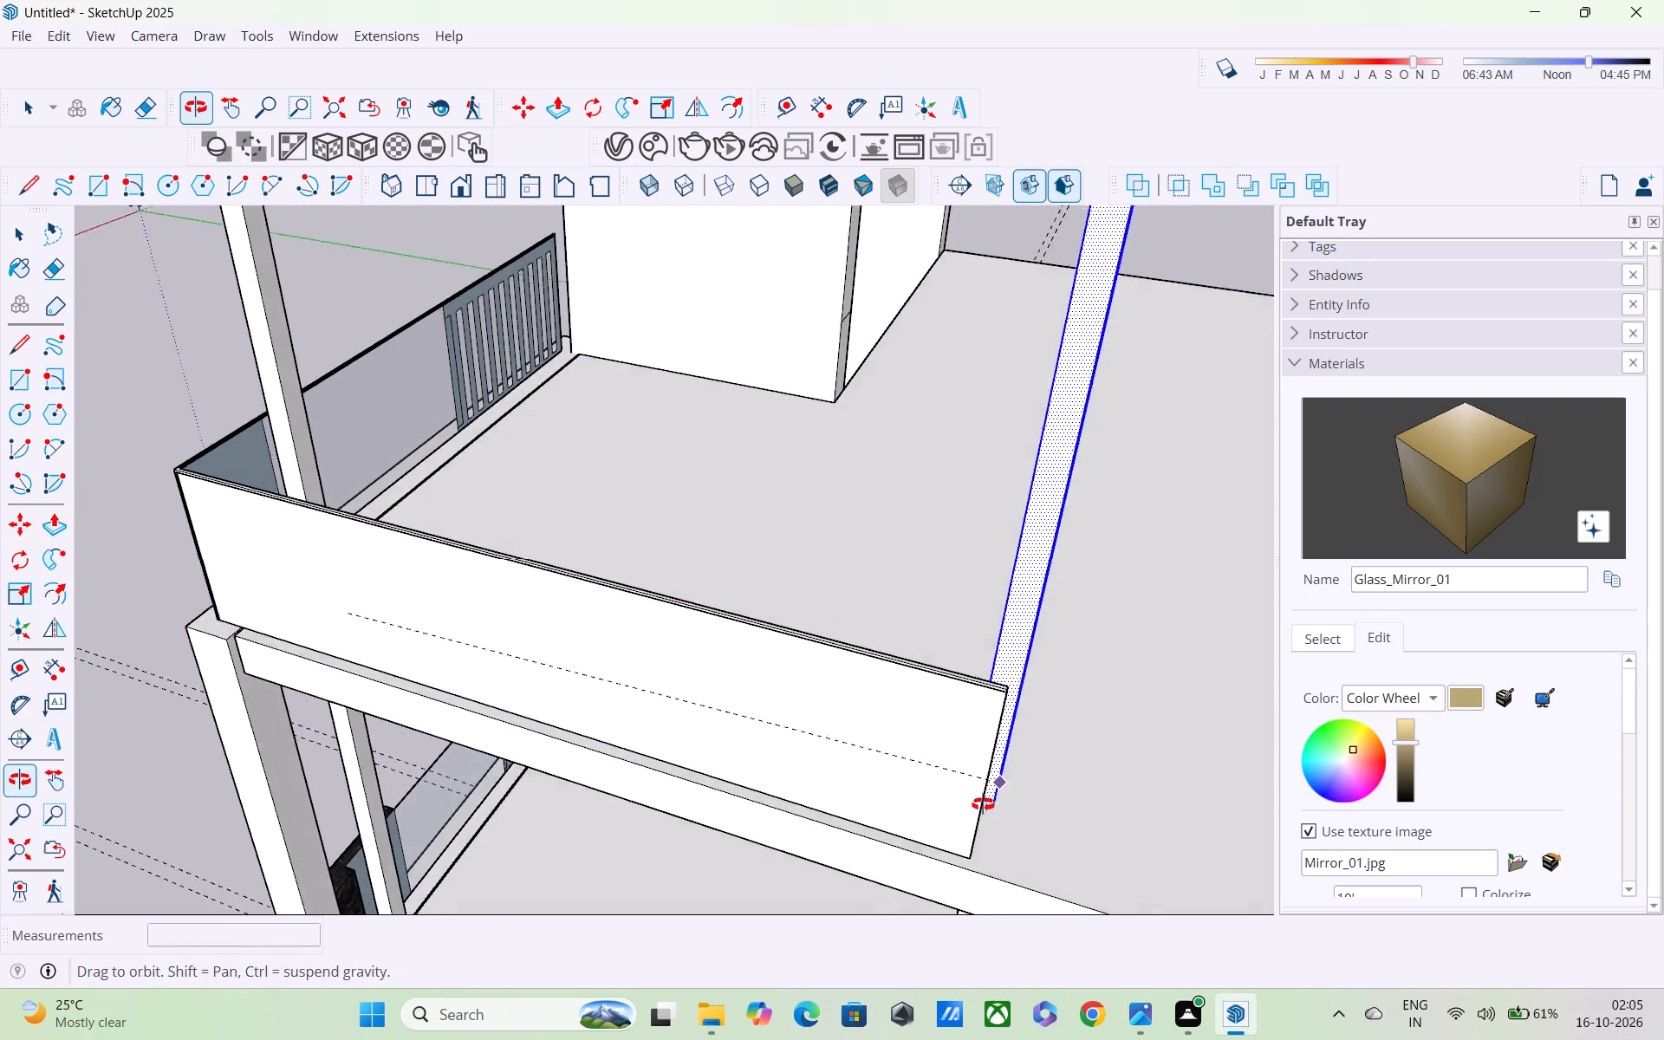
pyautogui.moveTo(983, 804); pyautogui.dragTo(994, 817, button='middle')
pyautogui.click(991, 813)
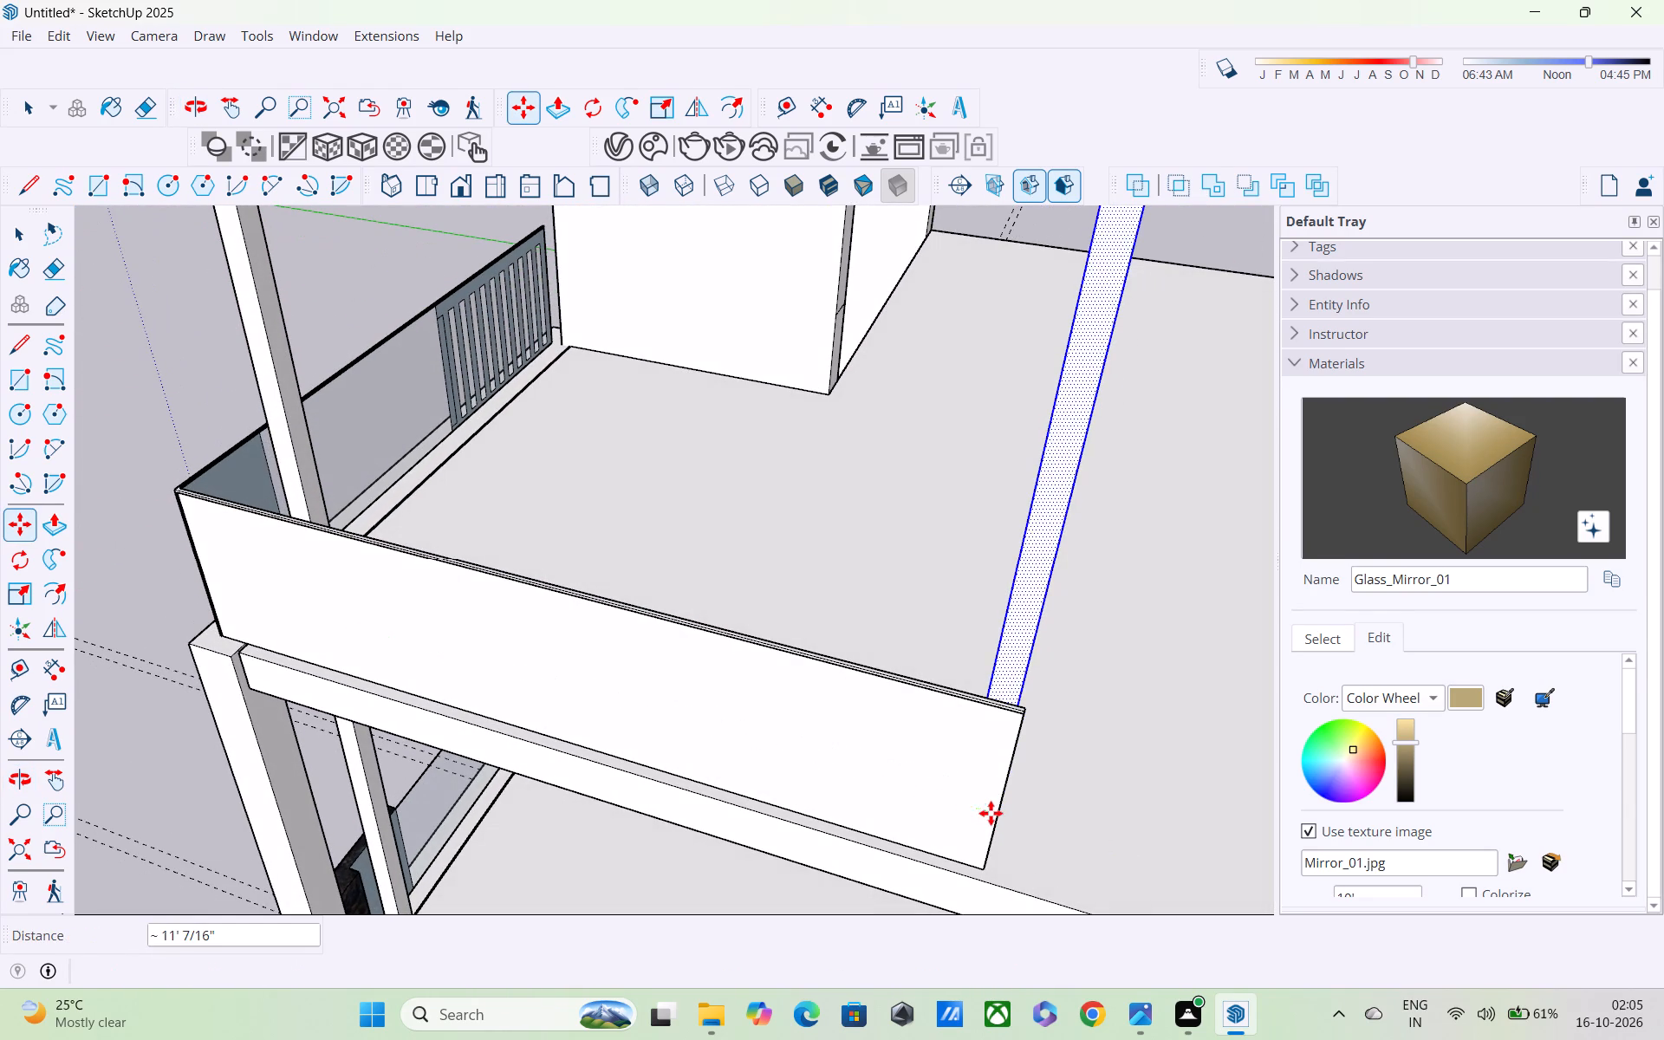
# Examine the copied column's placement at the end of the top terrace's side railing from inside and outside.
pyautogui.moveTo(900, 815); pyautogui.dragTo(309, 803, button='middle')
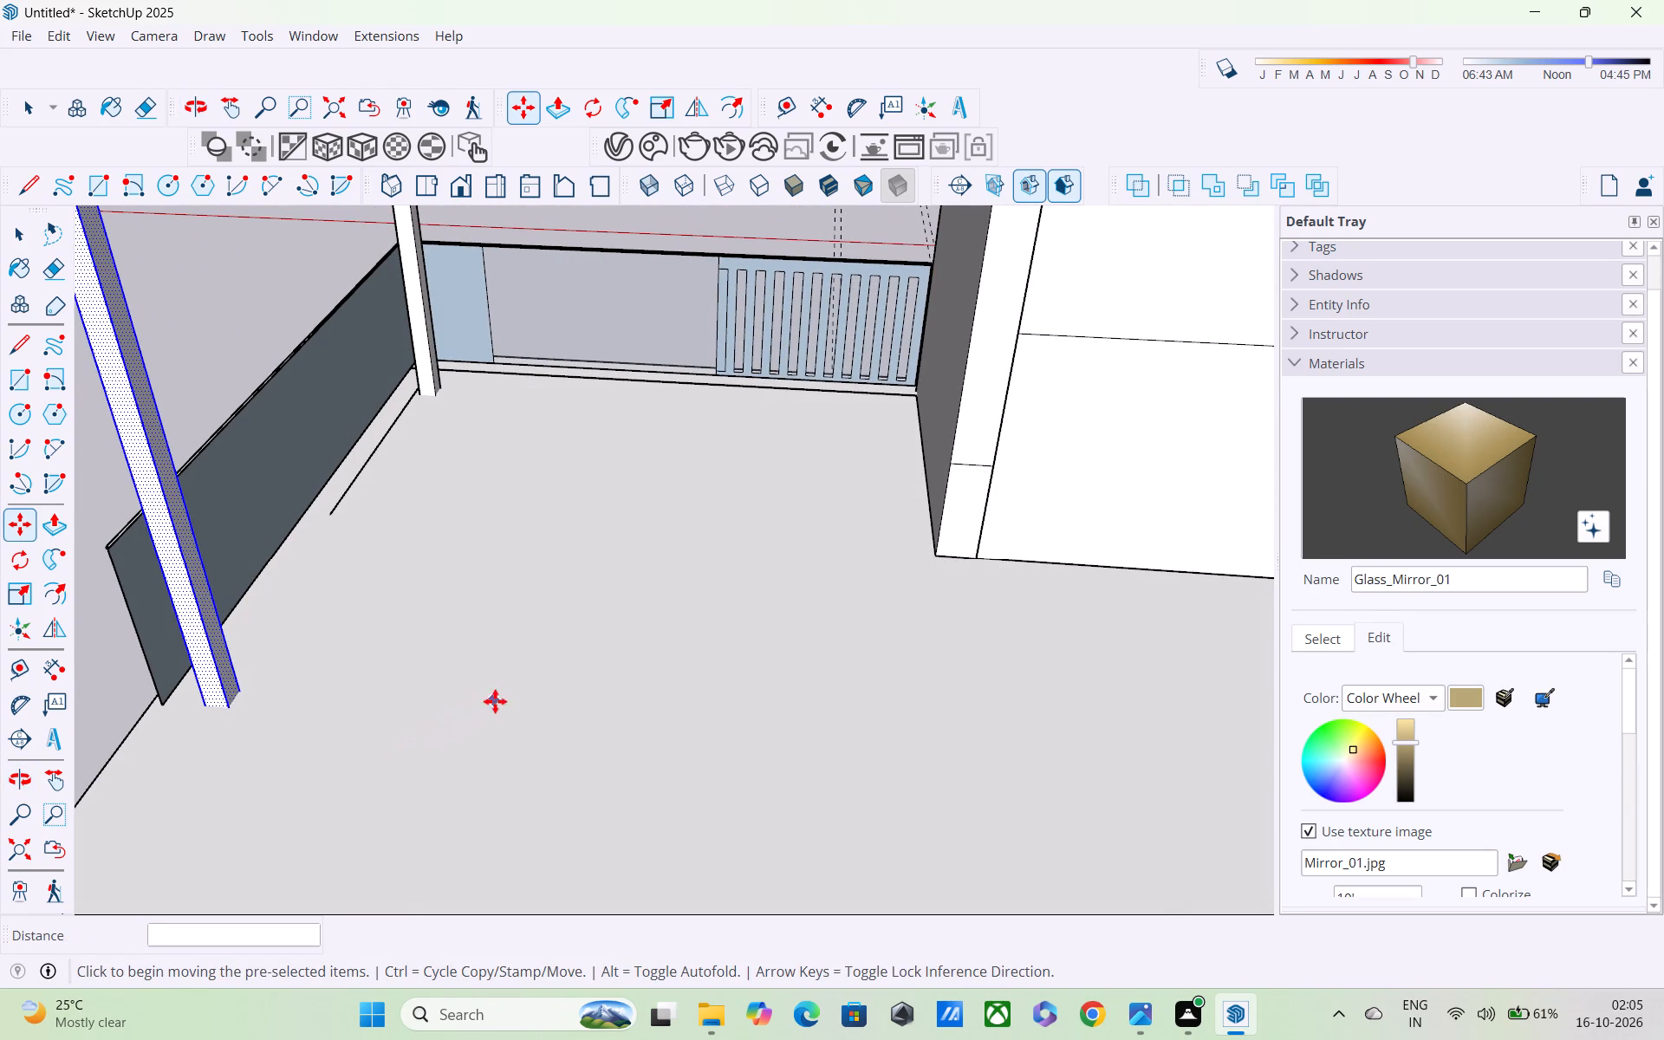
pyautogui.scroll(-3, 0, 836)
pyautogui.moveTo(23, 794); pyautogui.dragTo(205, 699, button='middle')
pyautogui.scroll(1, 212, 695)
pyautogui.moveTo(217, 688); pyautogui.dragTo(362, 576, button='middle')
pyautogui.scroll(-2, 364, 567)
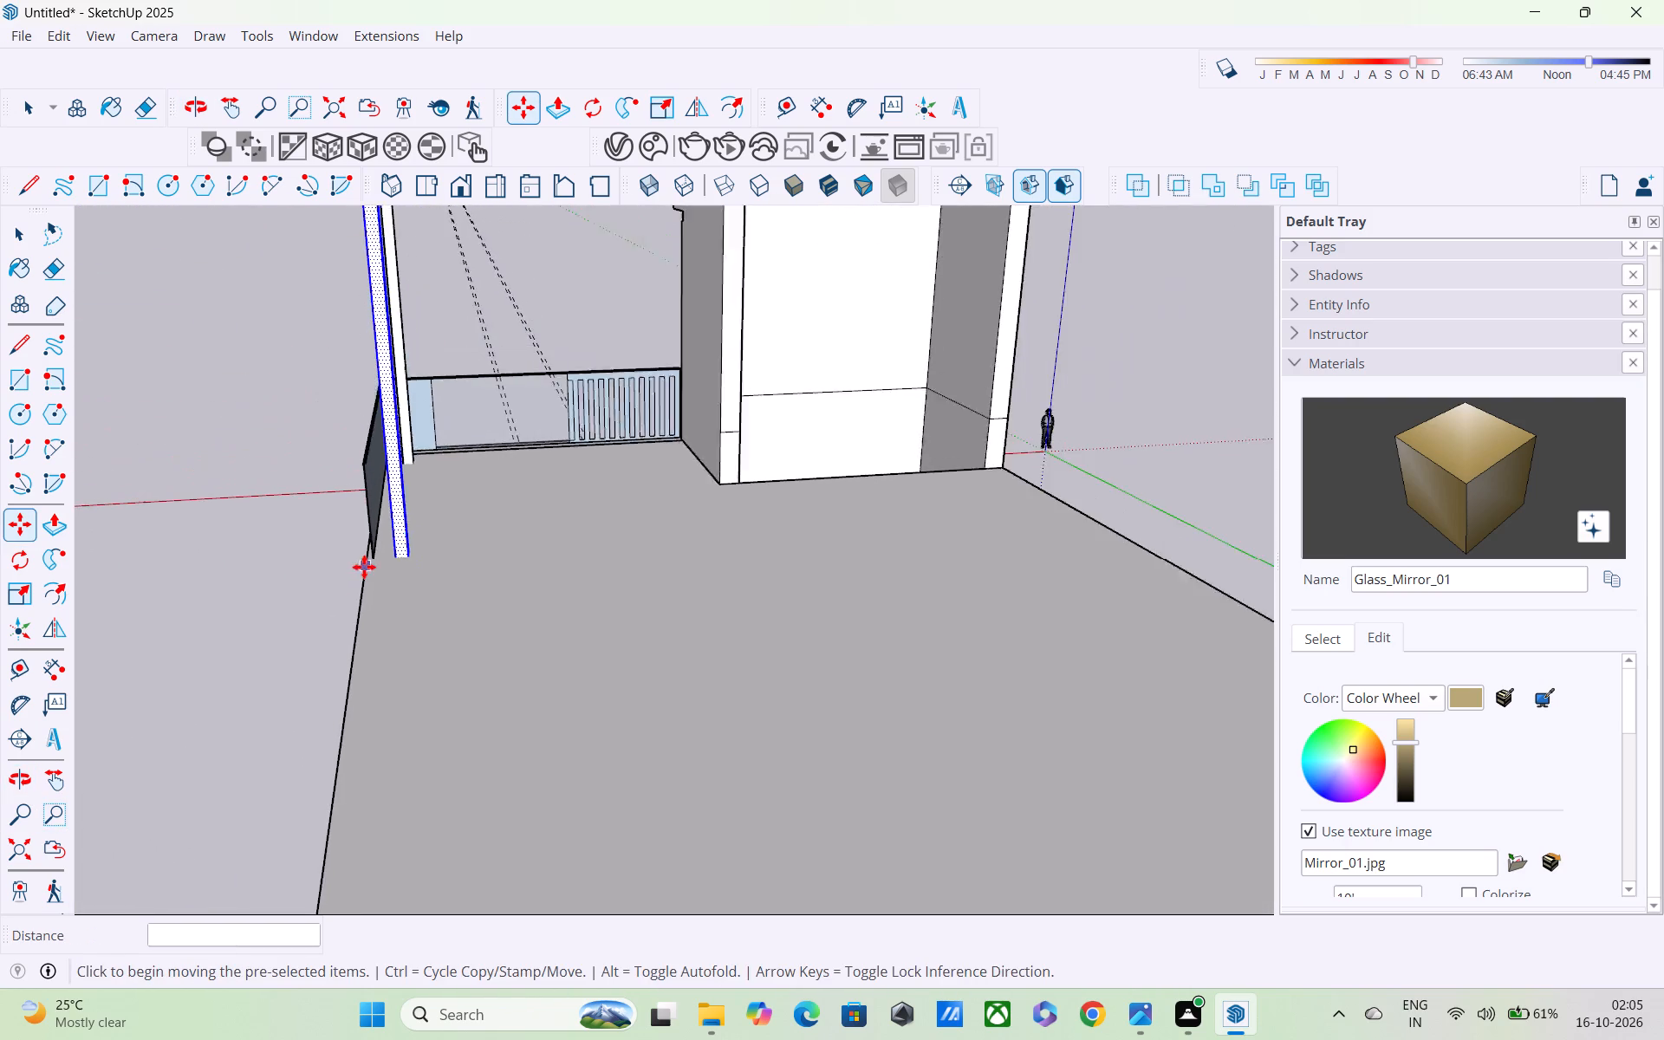
pyautogui.scroll(-5, 364, 567)
pyautogui.moveTo(384, 566); pyautogui.dragTo(816, 669, button='middle')
pyautogui.scroll(-4, 870, 601)
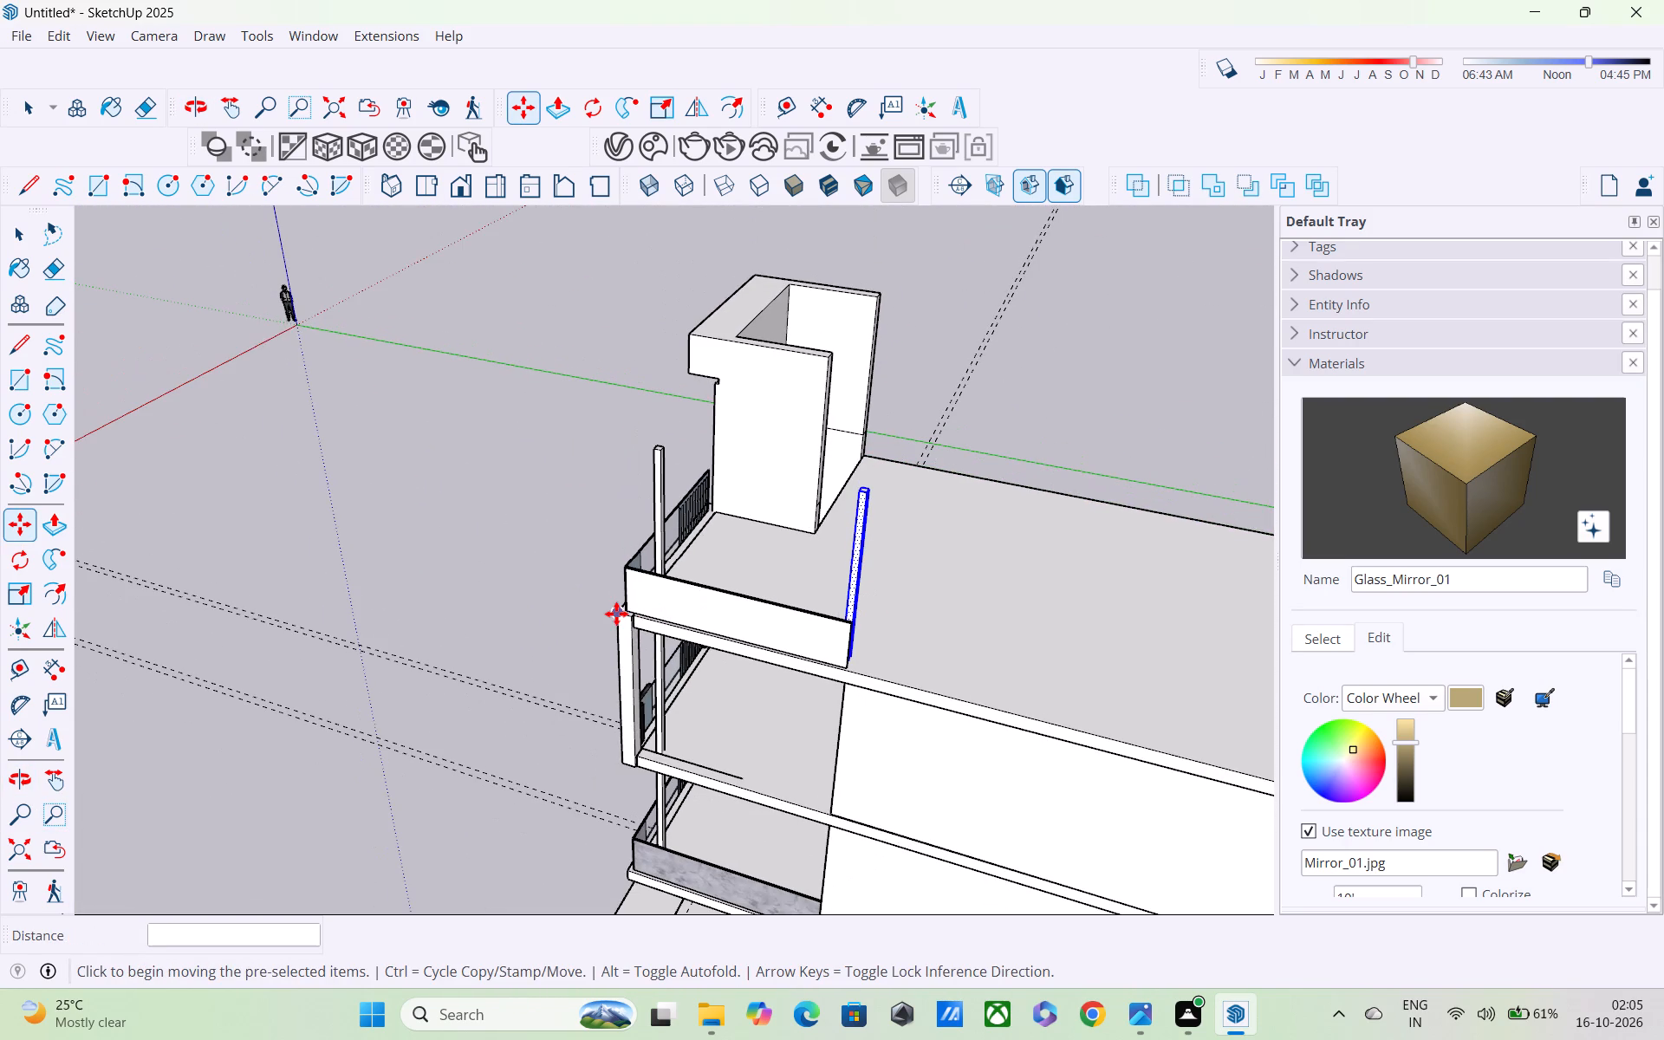